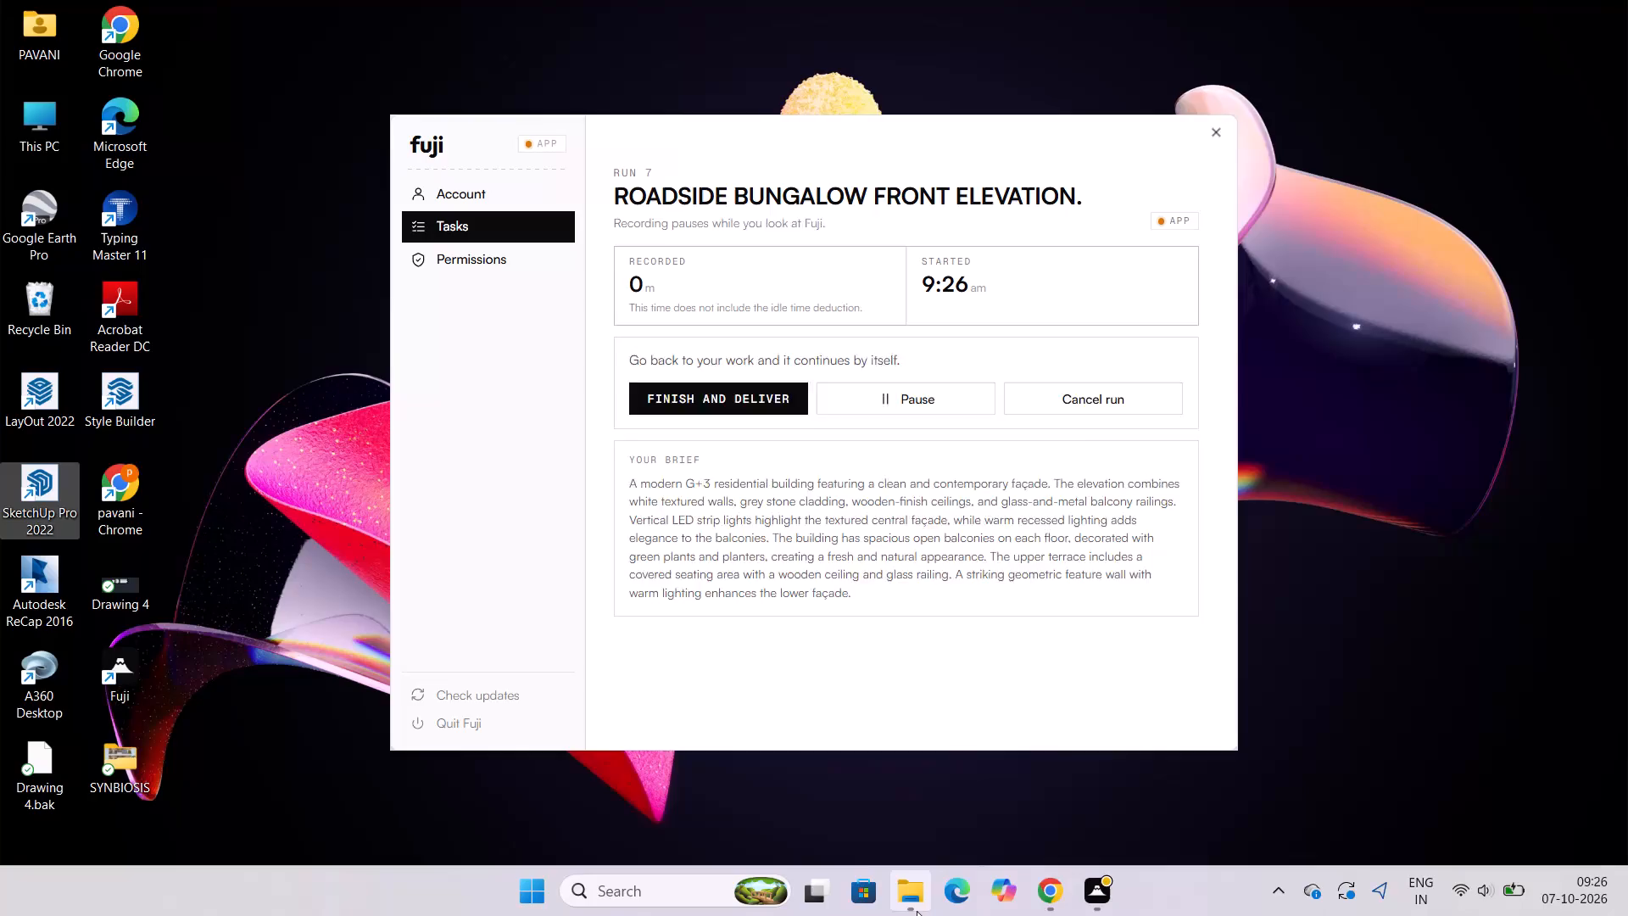
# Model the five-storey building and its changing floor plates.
# Examine the roadside bungalow elevation reference image from the CIVIL DWG 2 folder, then close the image and the folder.
pyautogui.click(917, 911)
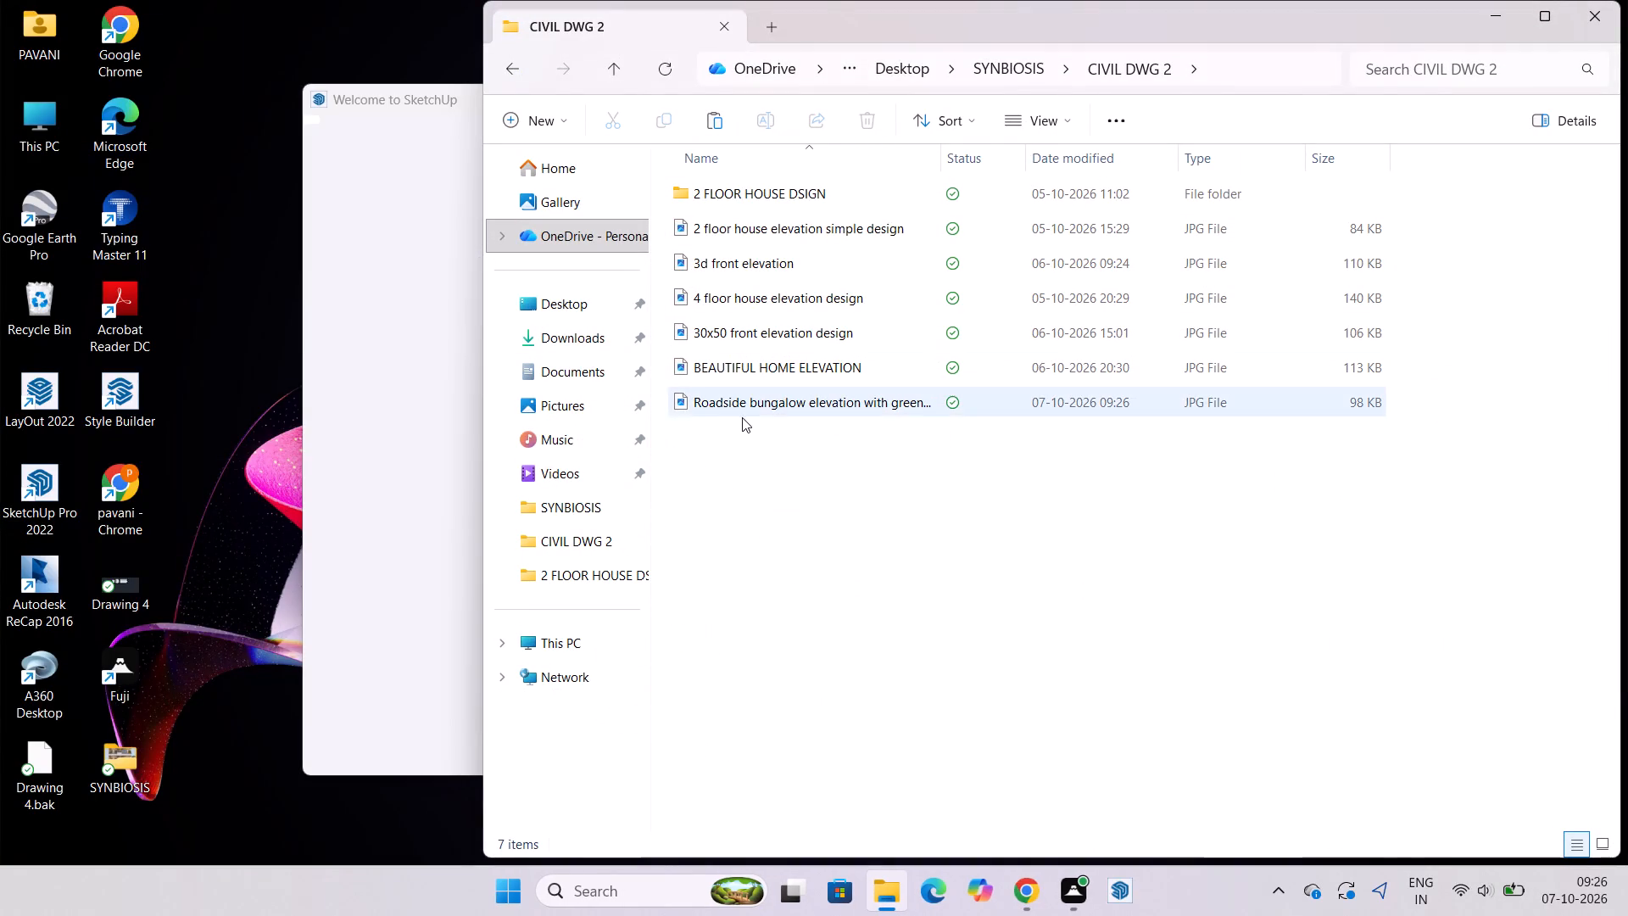
pyautogui.doubleClick(756, 410)
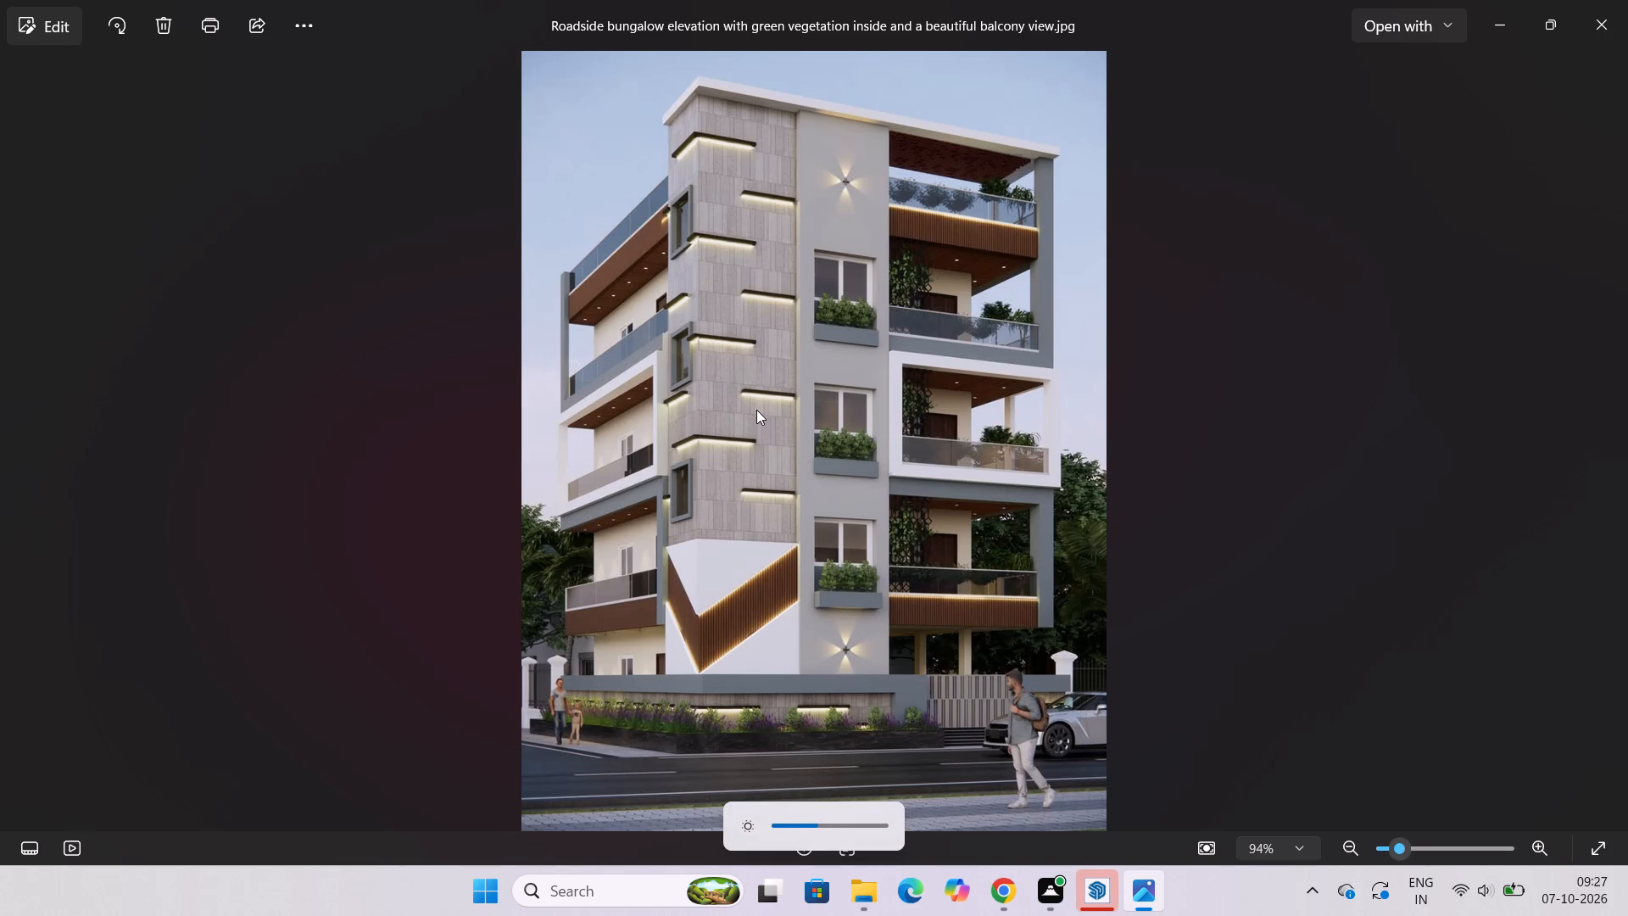
pyautogui.click(1589, 28)
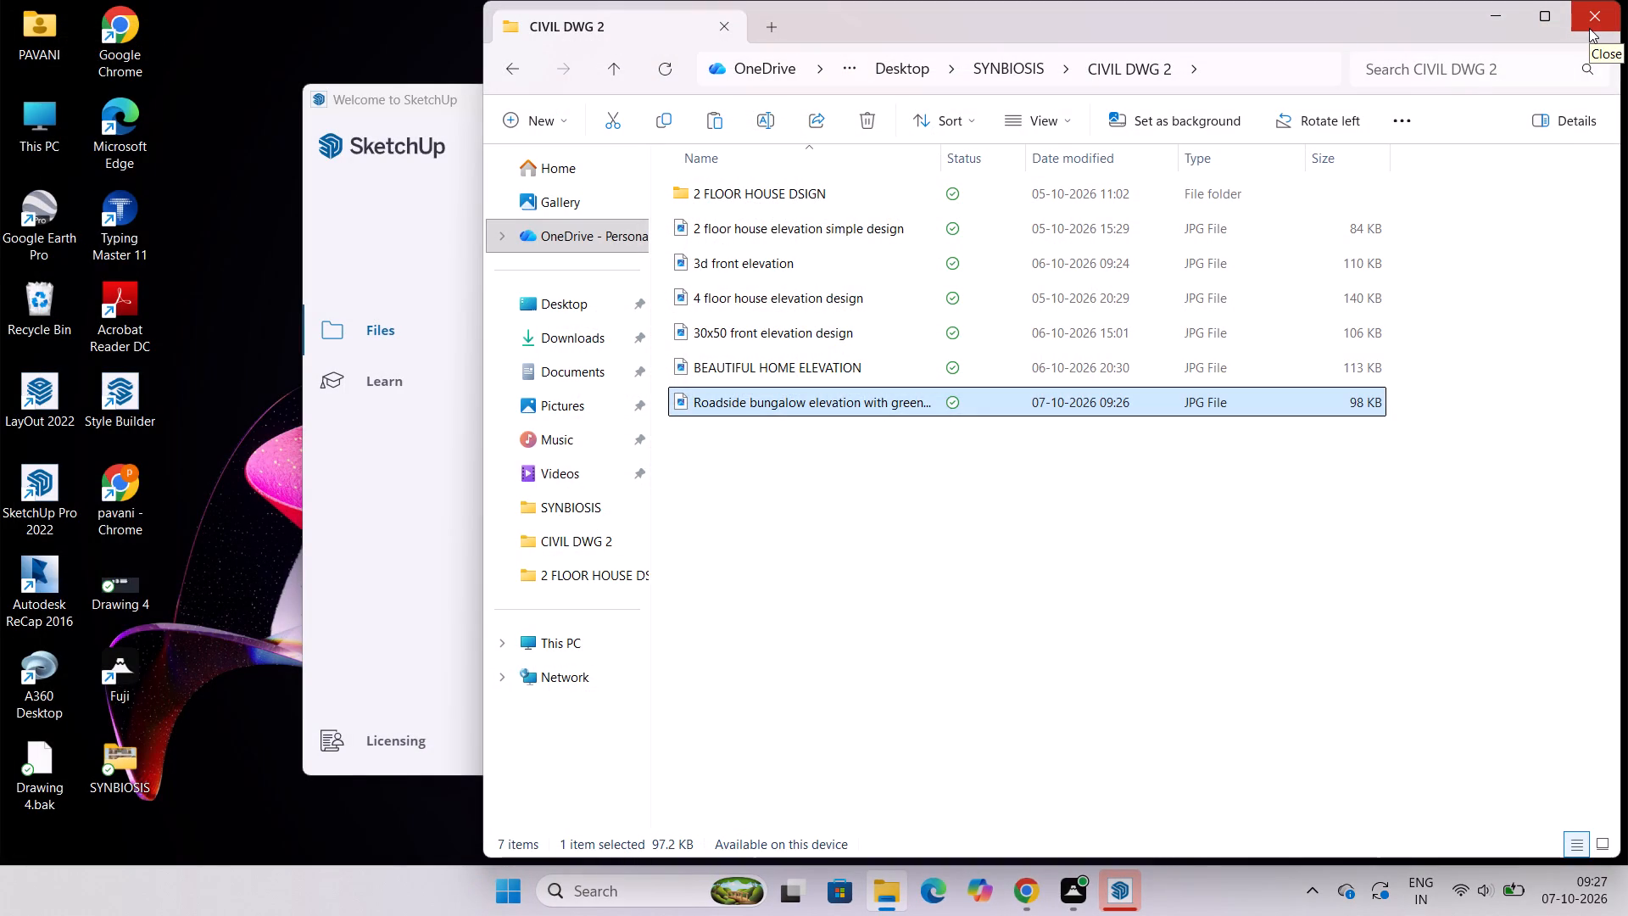
pyautogui.click(1595, 18)
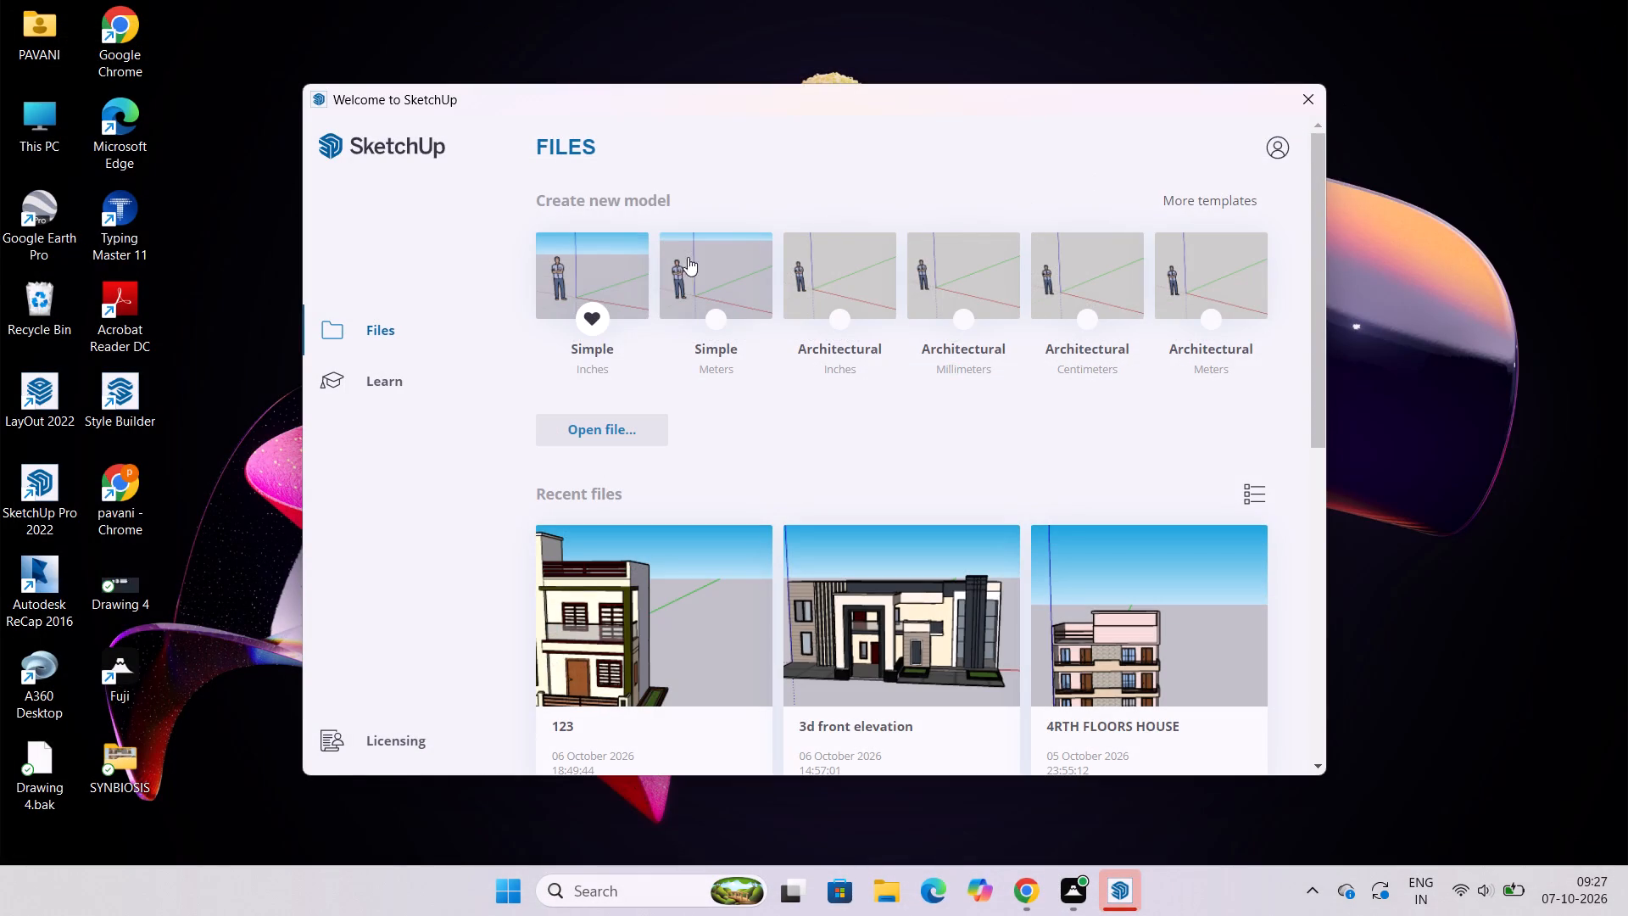
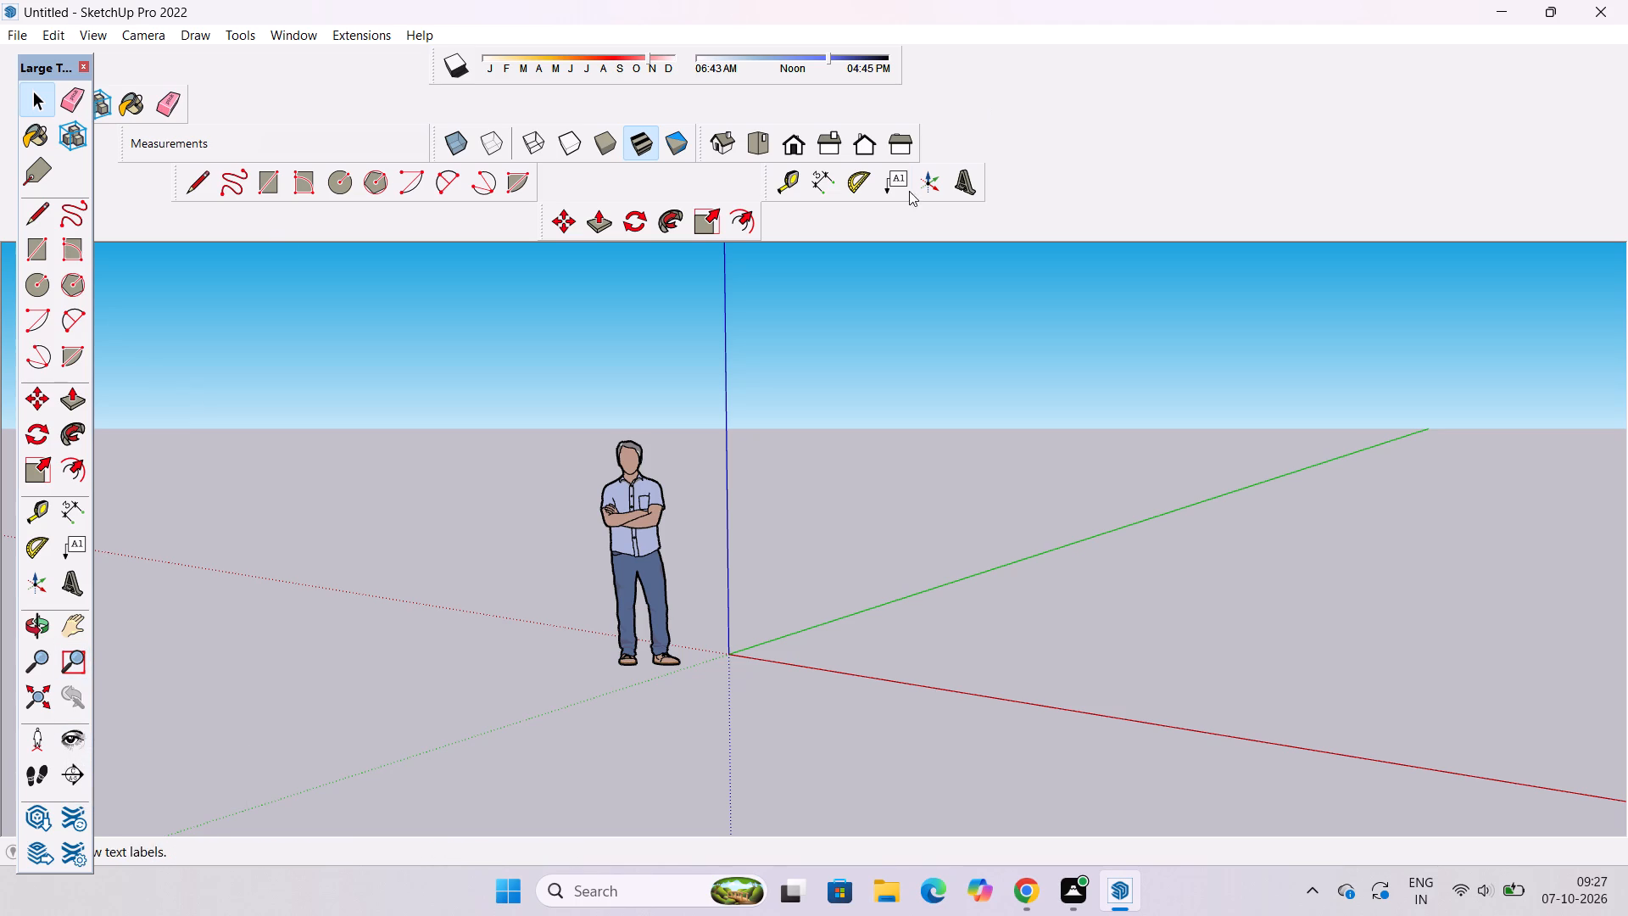
# Switch the camera to the standard Top view of the model.
pyautogui.click(755, 143)
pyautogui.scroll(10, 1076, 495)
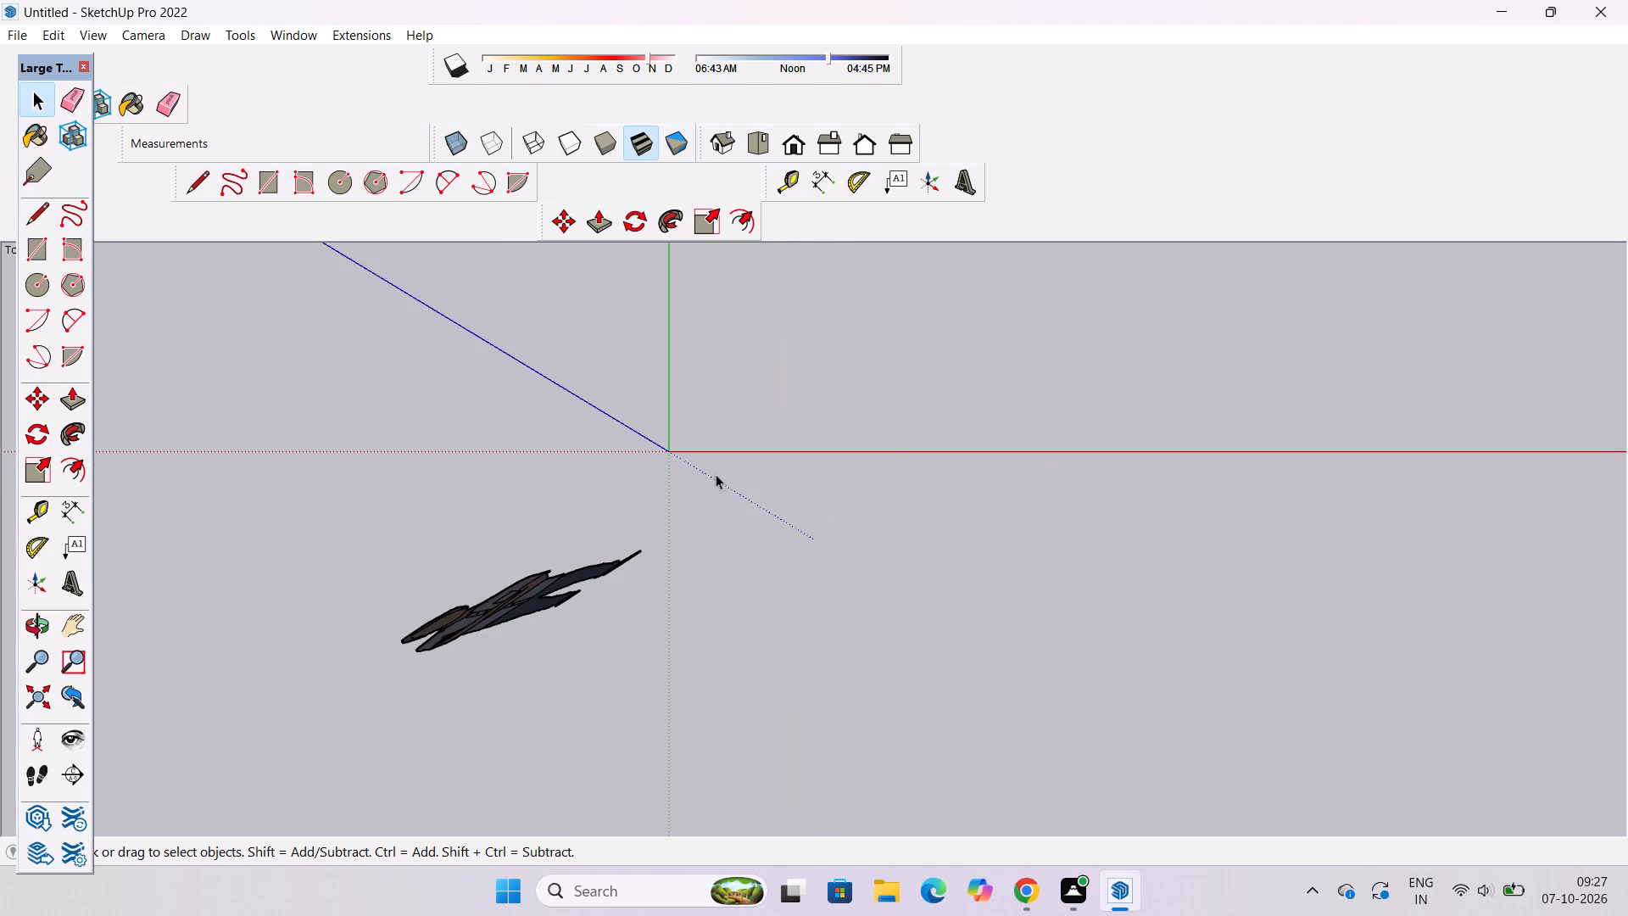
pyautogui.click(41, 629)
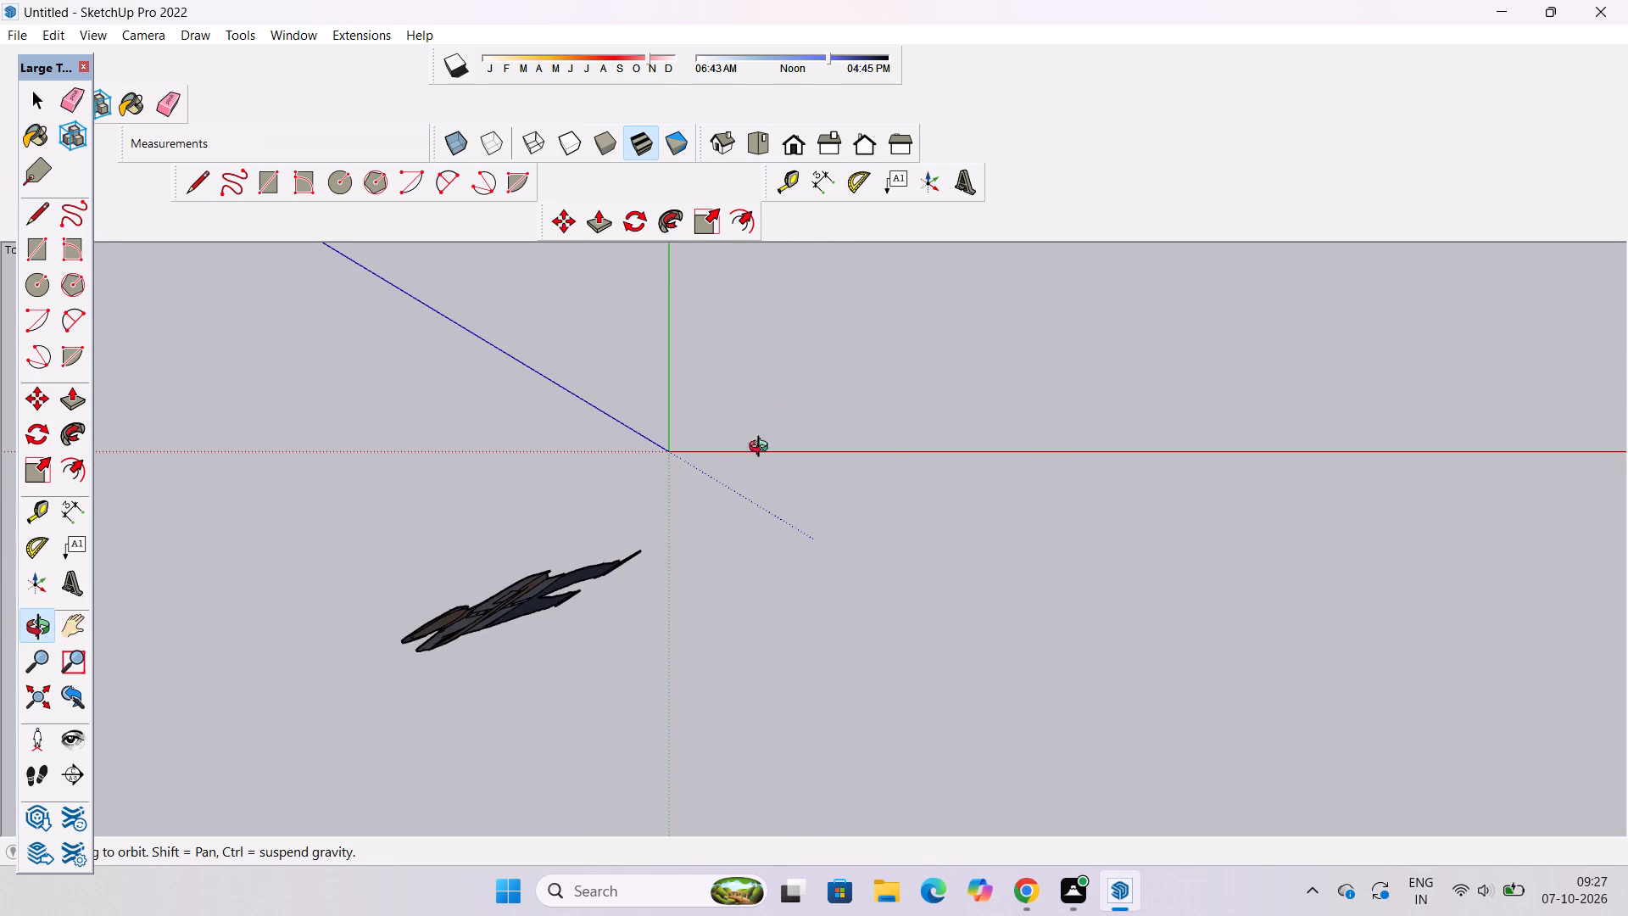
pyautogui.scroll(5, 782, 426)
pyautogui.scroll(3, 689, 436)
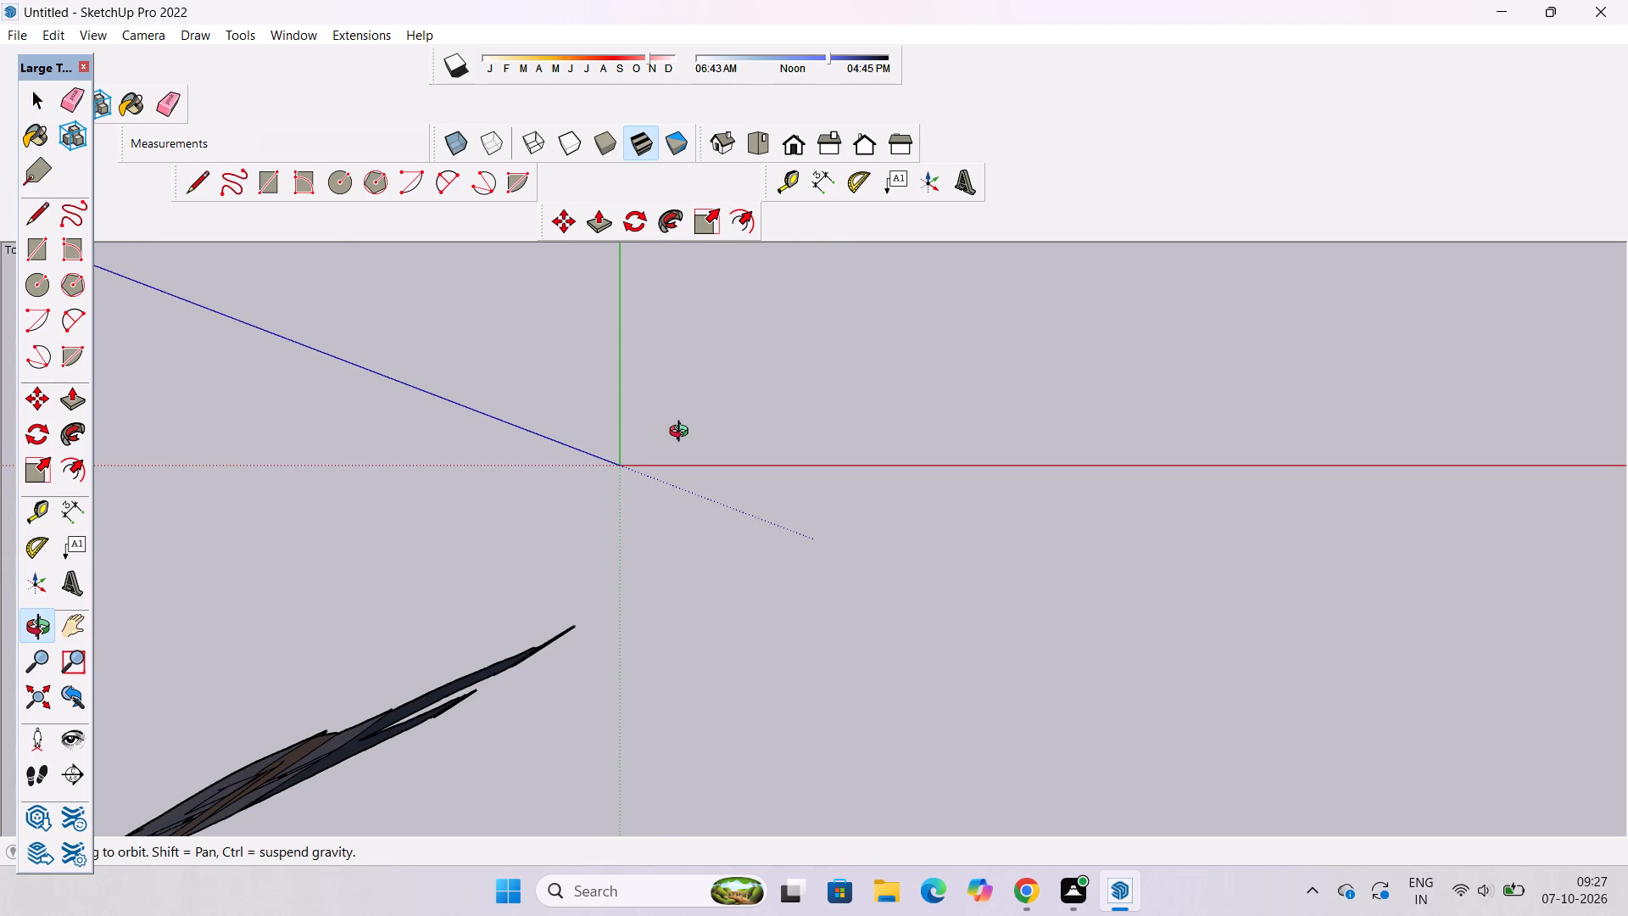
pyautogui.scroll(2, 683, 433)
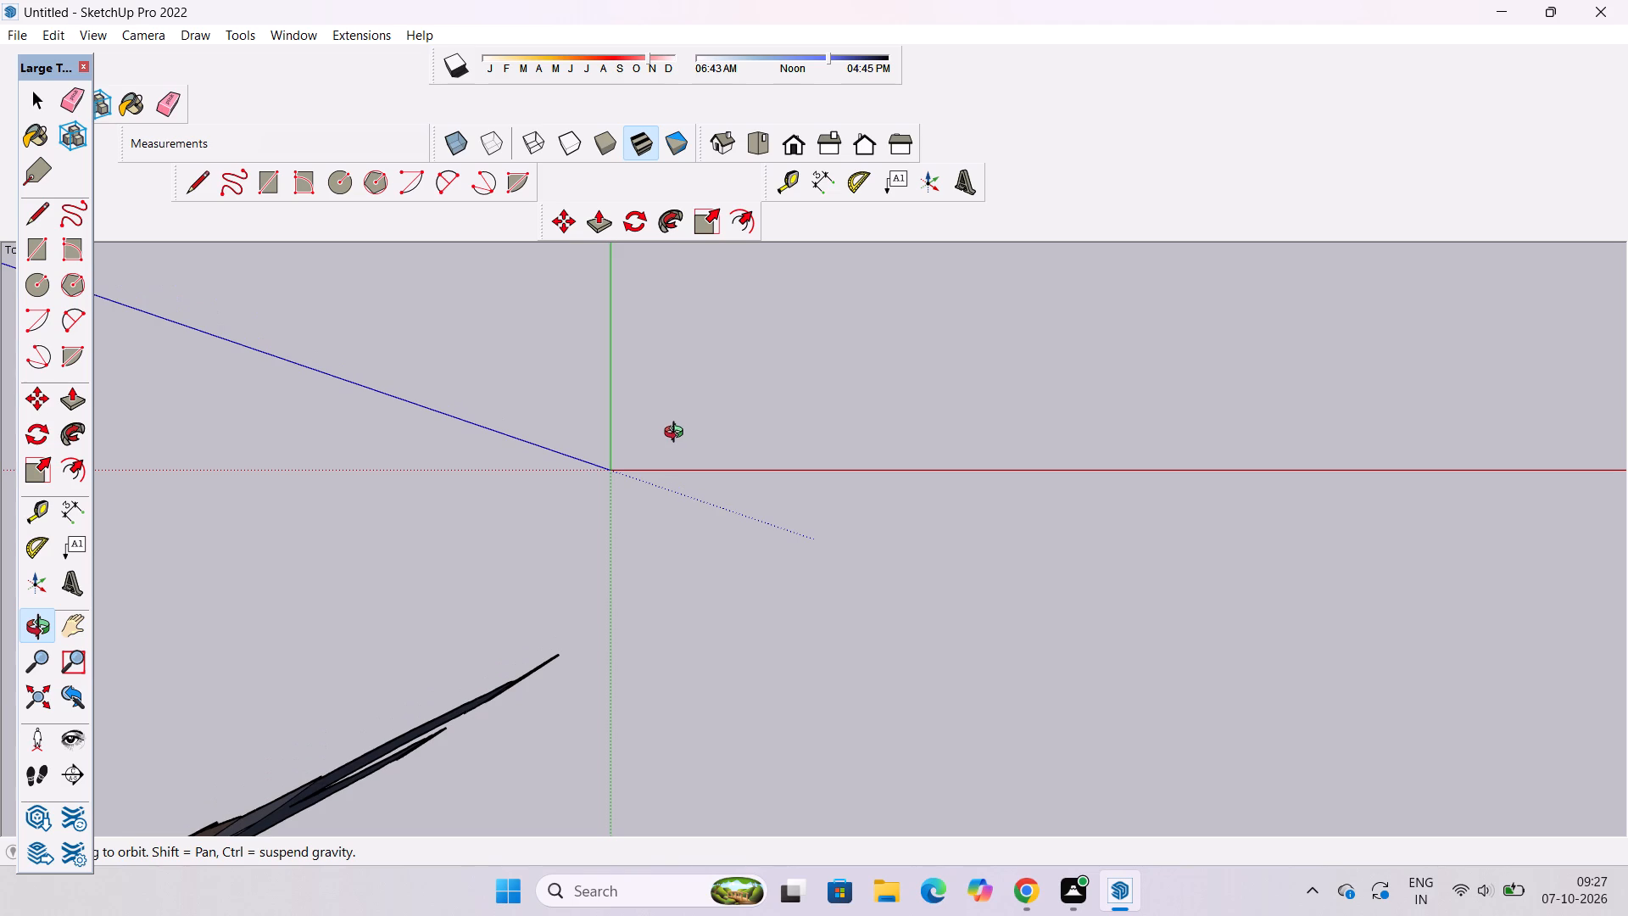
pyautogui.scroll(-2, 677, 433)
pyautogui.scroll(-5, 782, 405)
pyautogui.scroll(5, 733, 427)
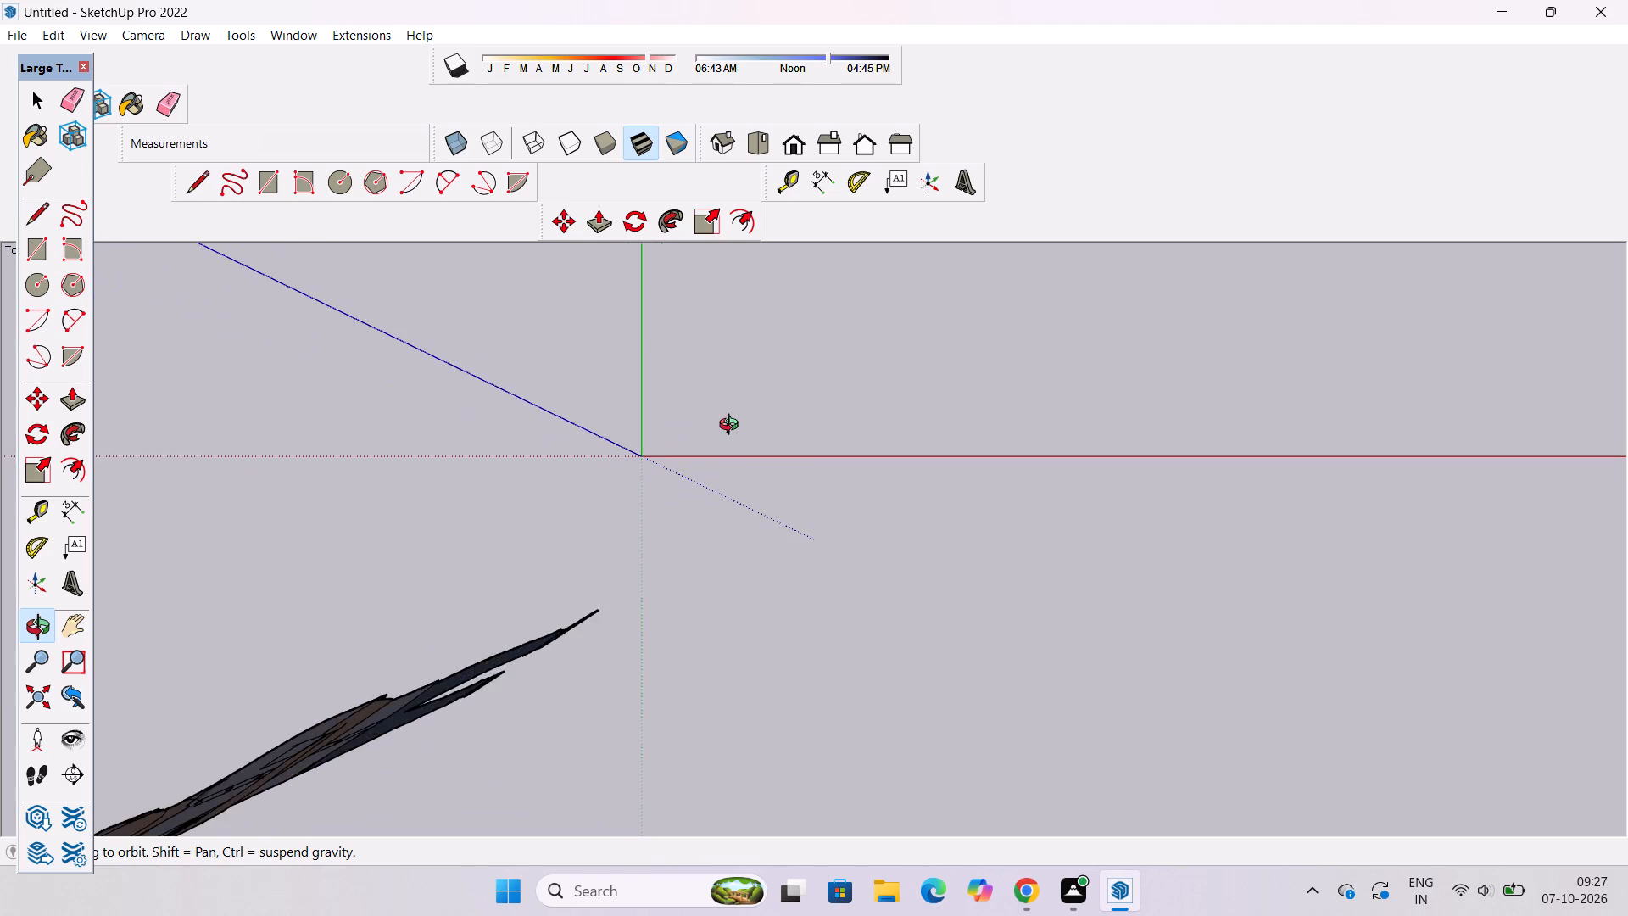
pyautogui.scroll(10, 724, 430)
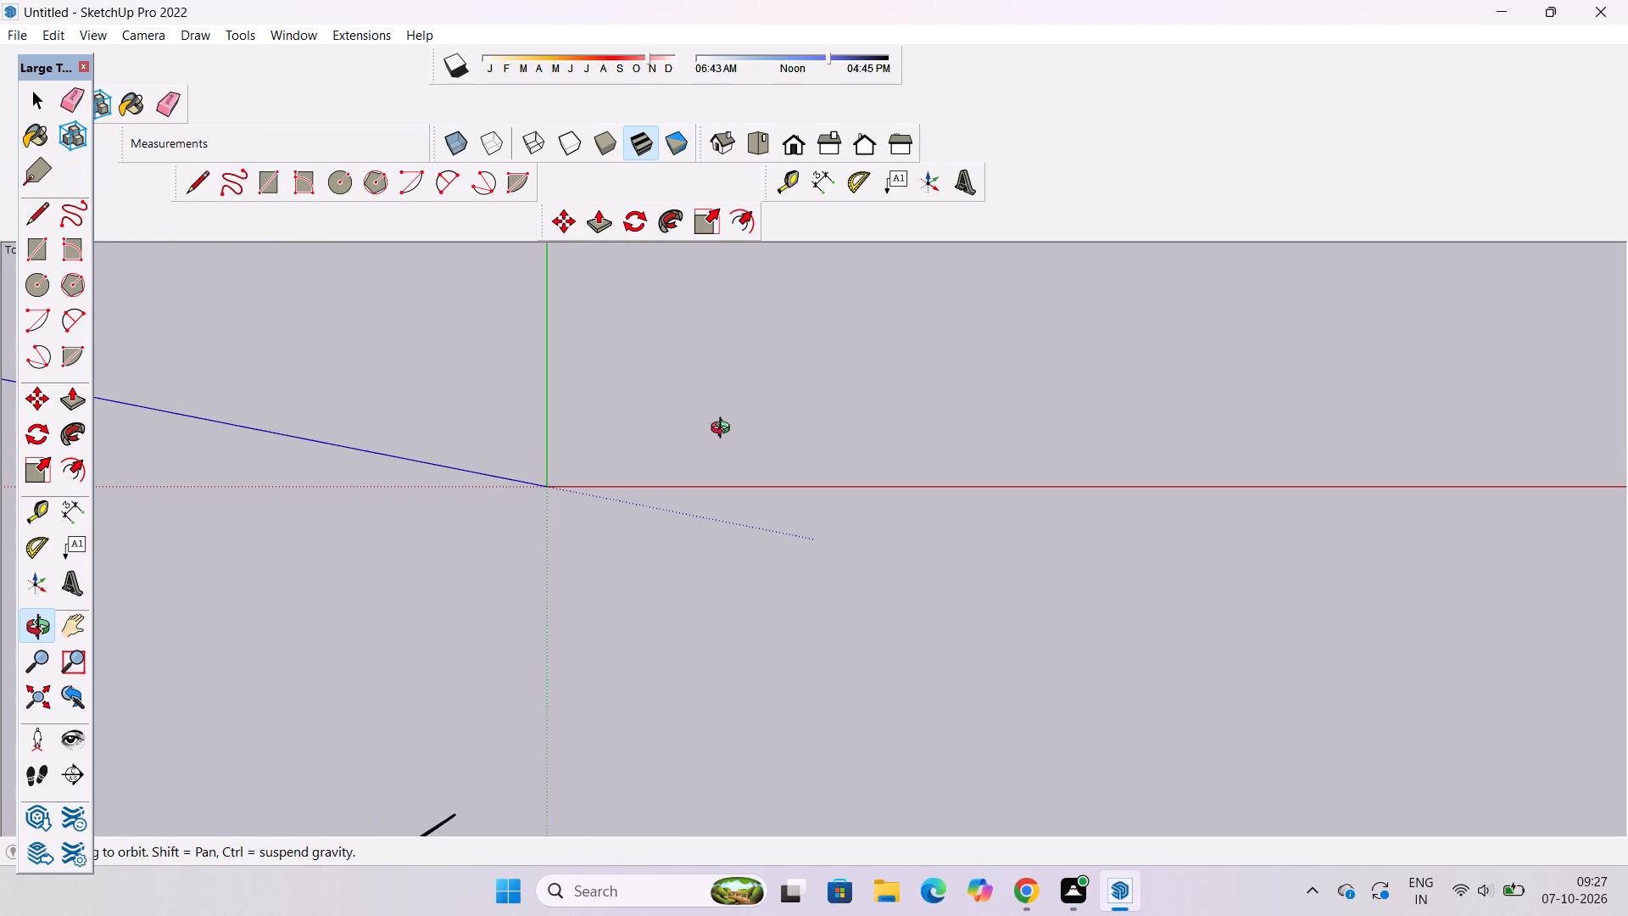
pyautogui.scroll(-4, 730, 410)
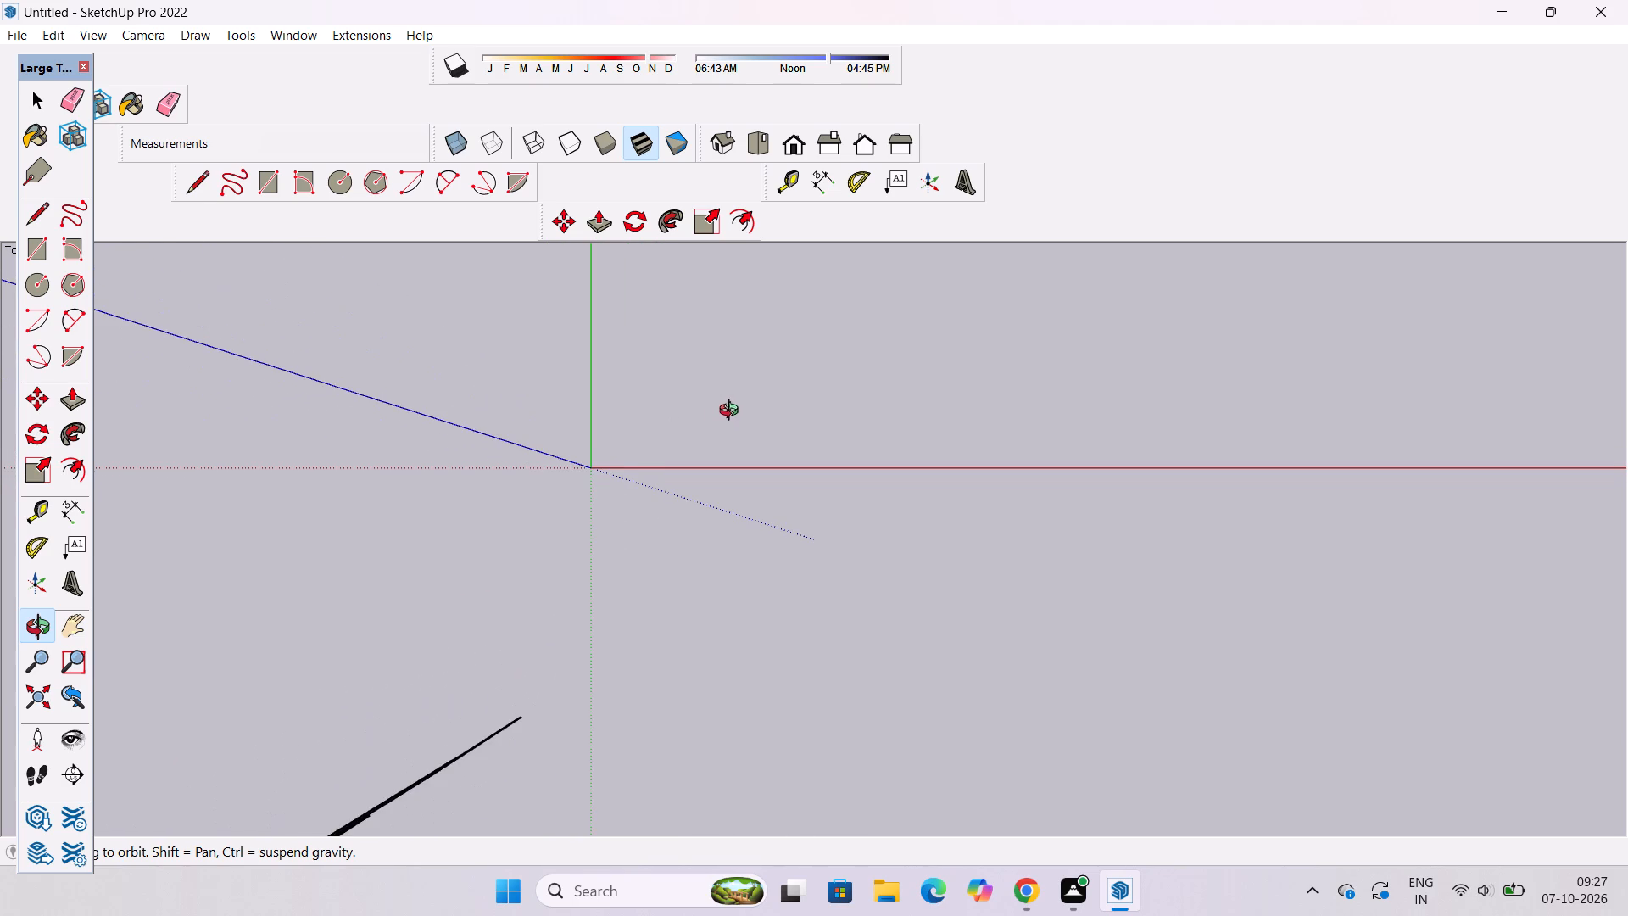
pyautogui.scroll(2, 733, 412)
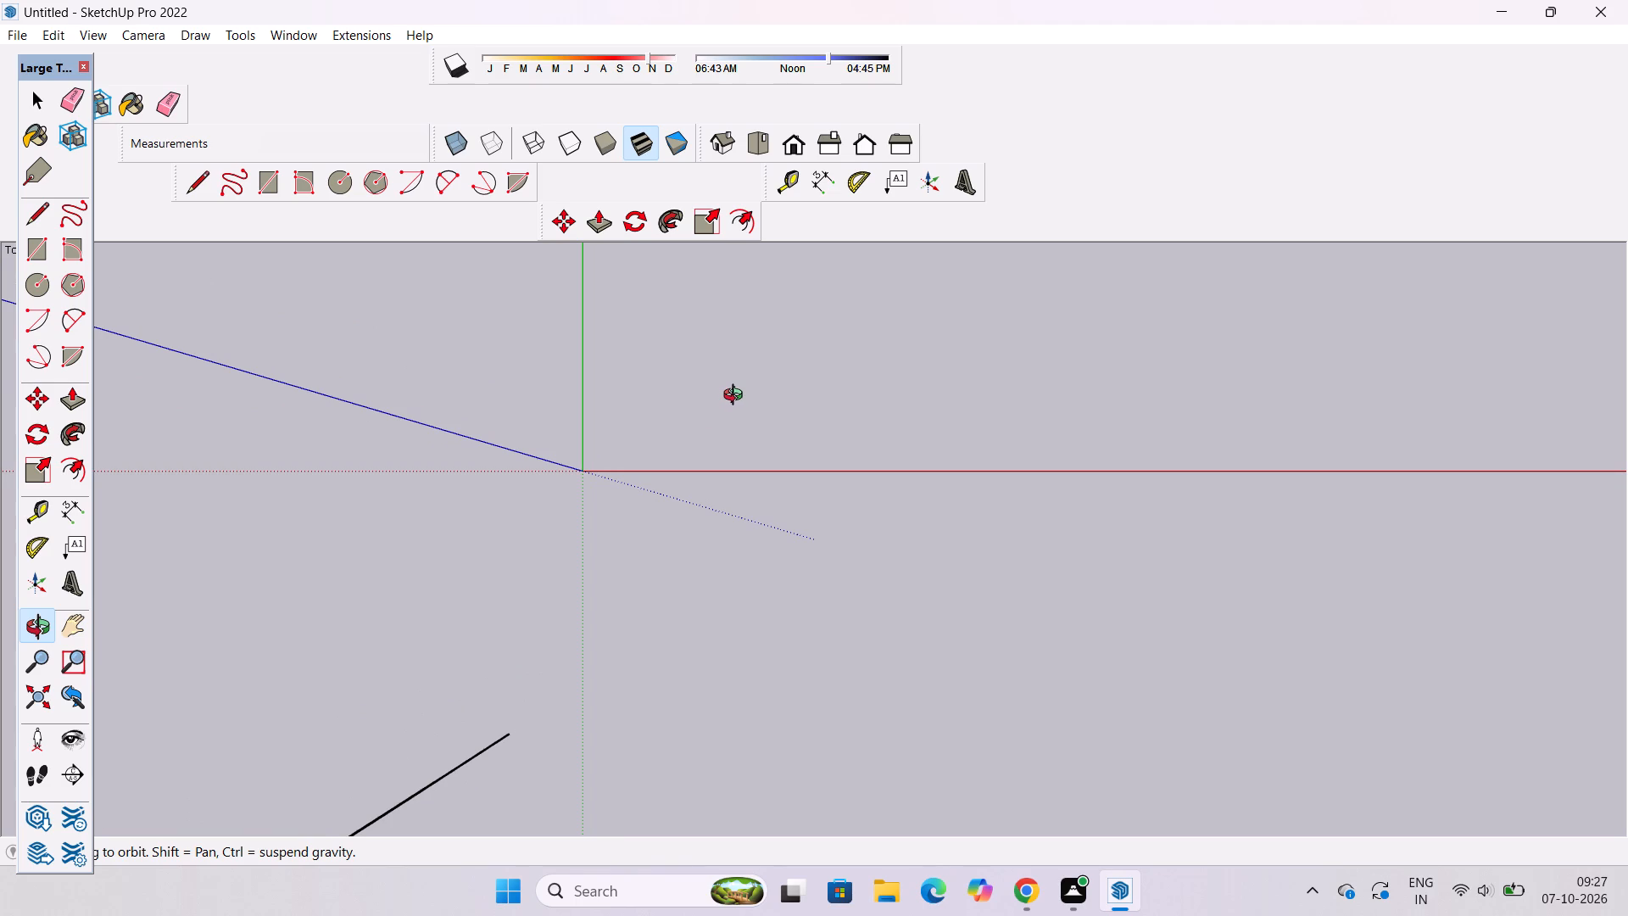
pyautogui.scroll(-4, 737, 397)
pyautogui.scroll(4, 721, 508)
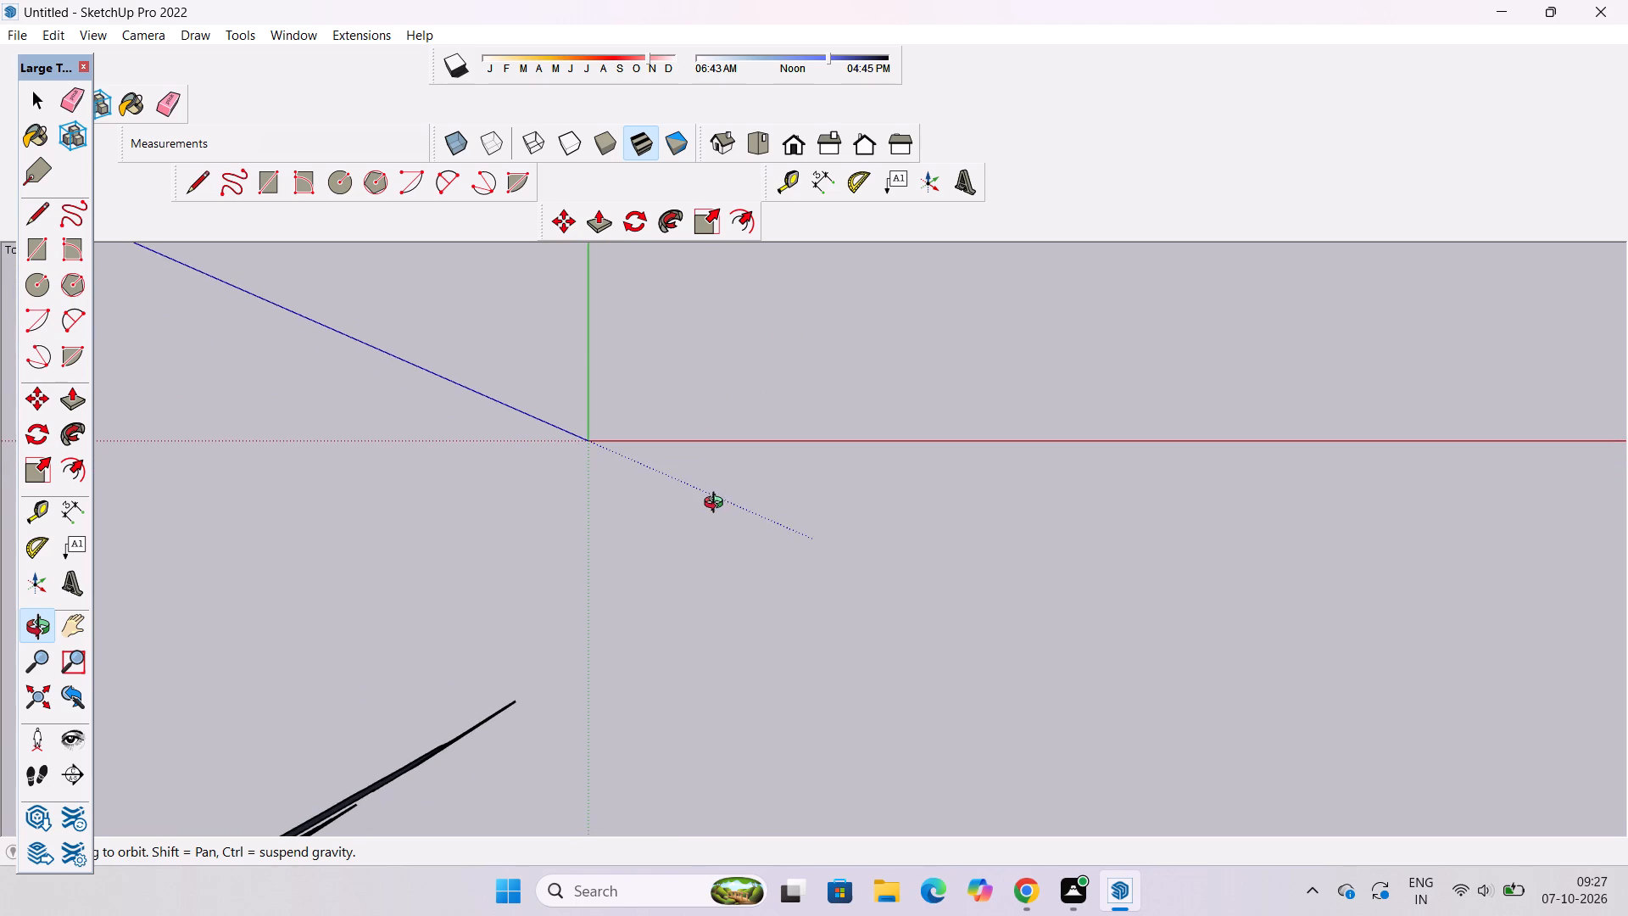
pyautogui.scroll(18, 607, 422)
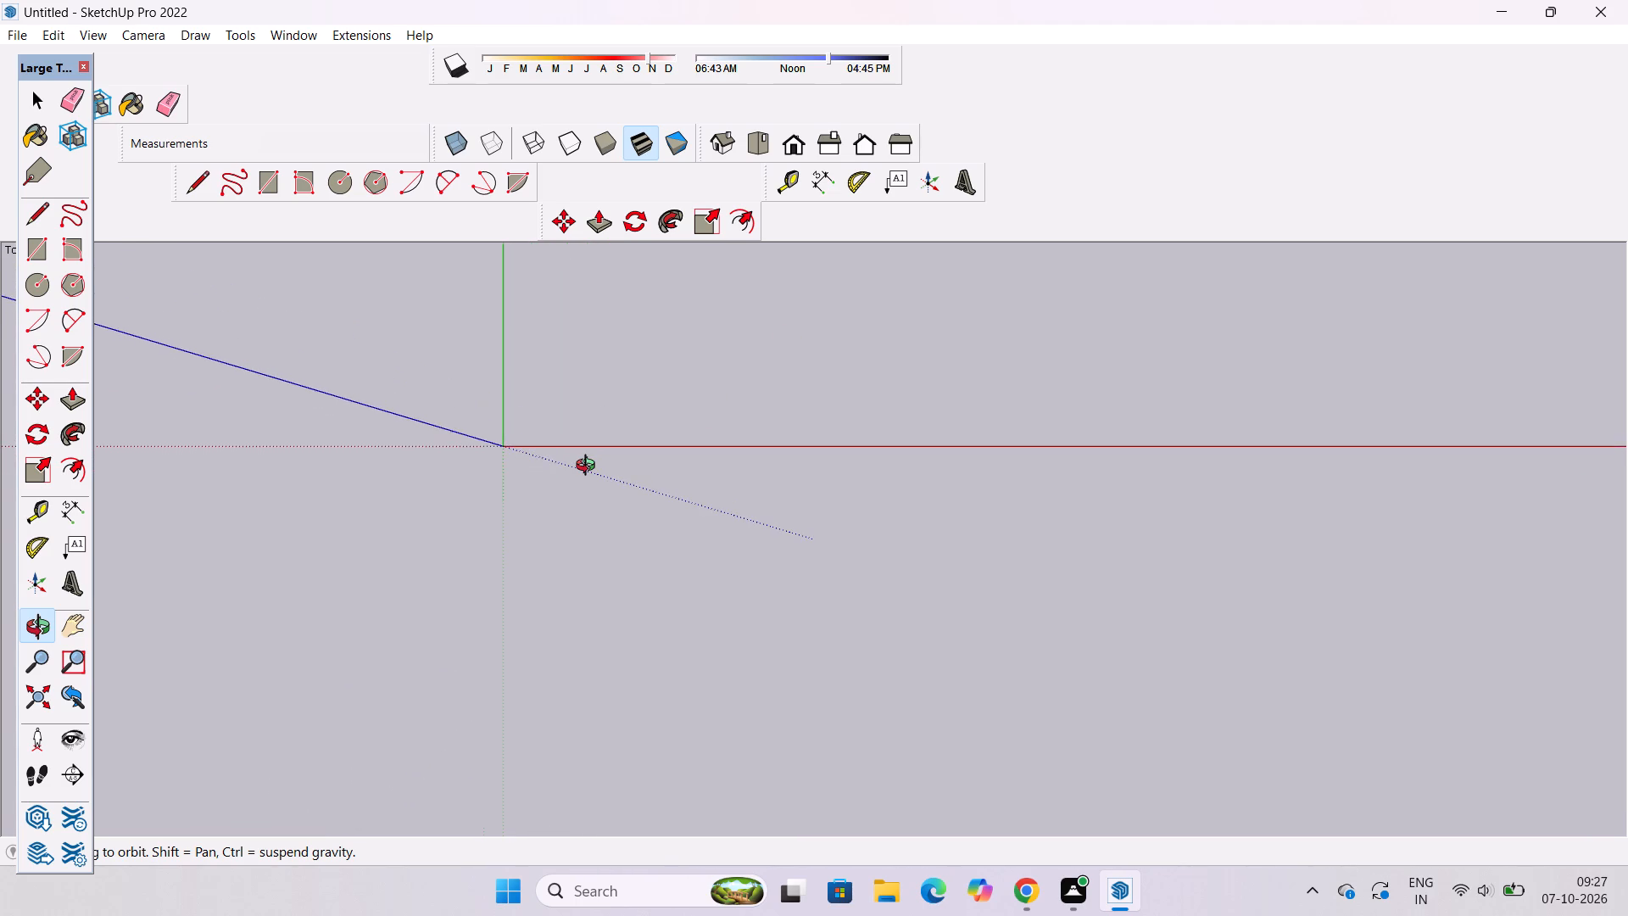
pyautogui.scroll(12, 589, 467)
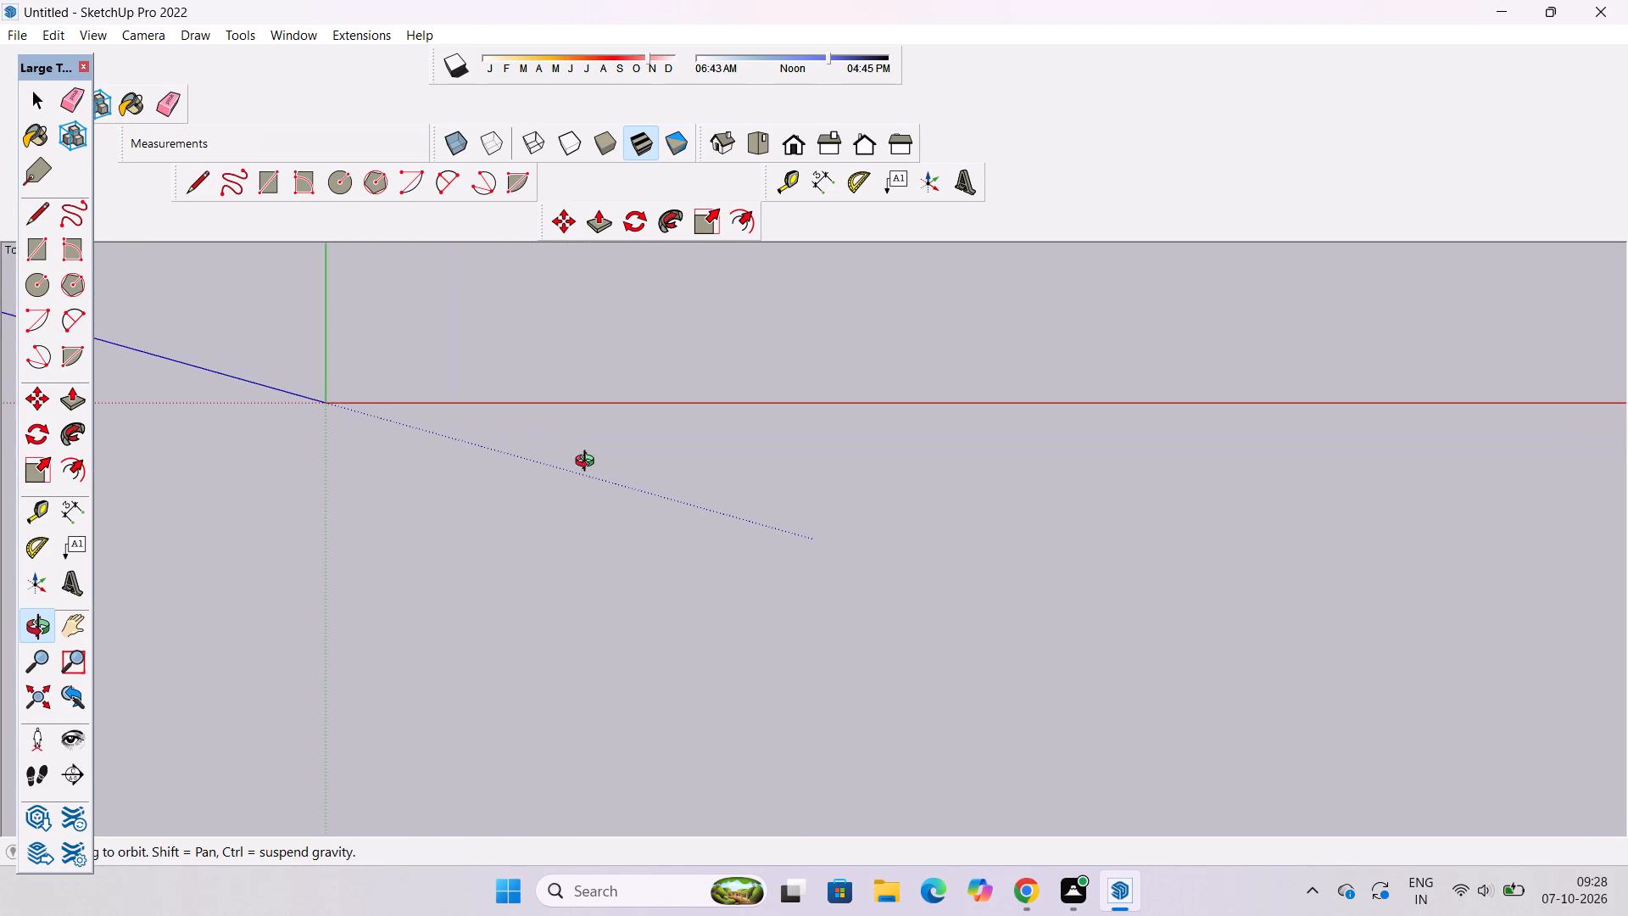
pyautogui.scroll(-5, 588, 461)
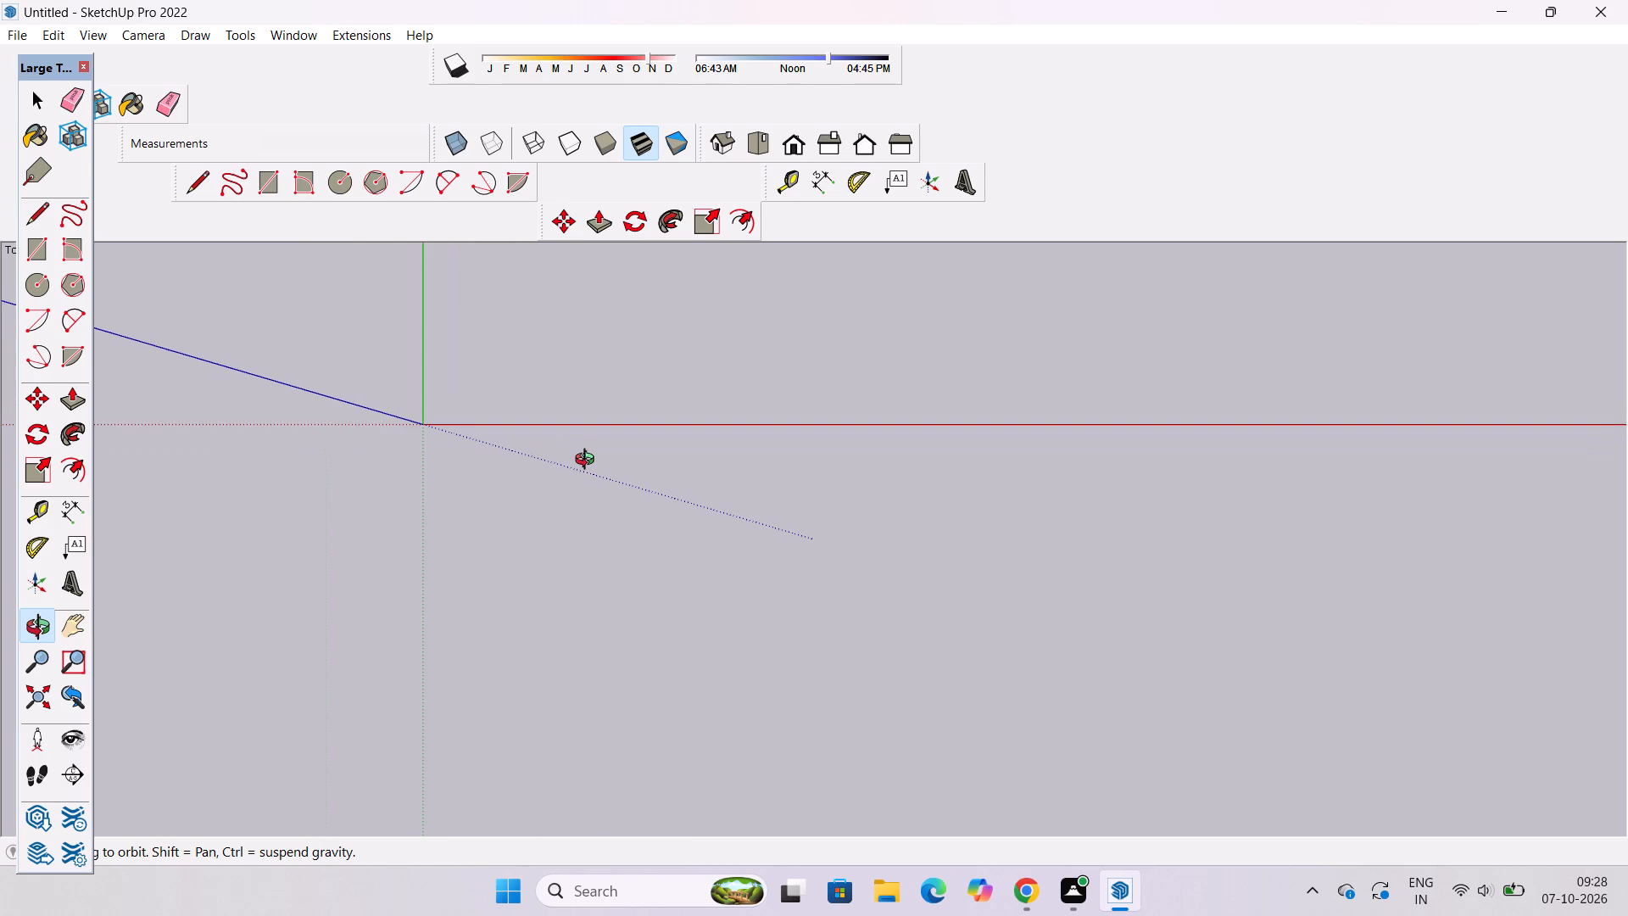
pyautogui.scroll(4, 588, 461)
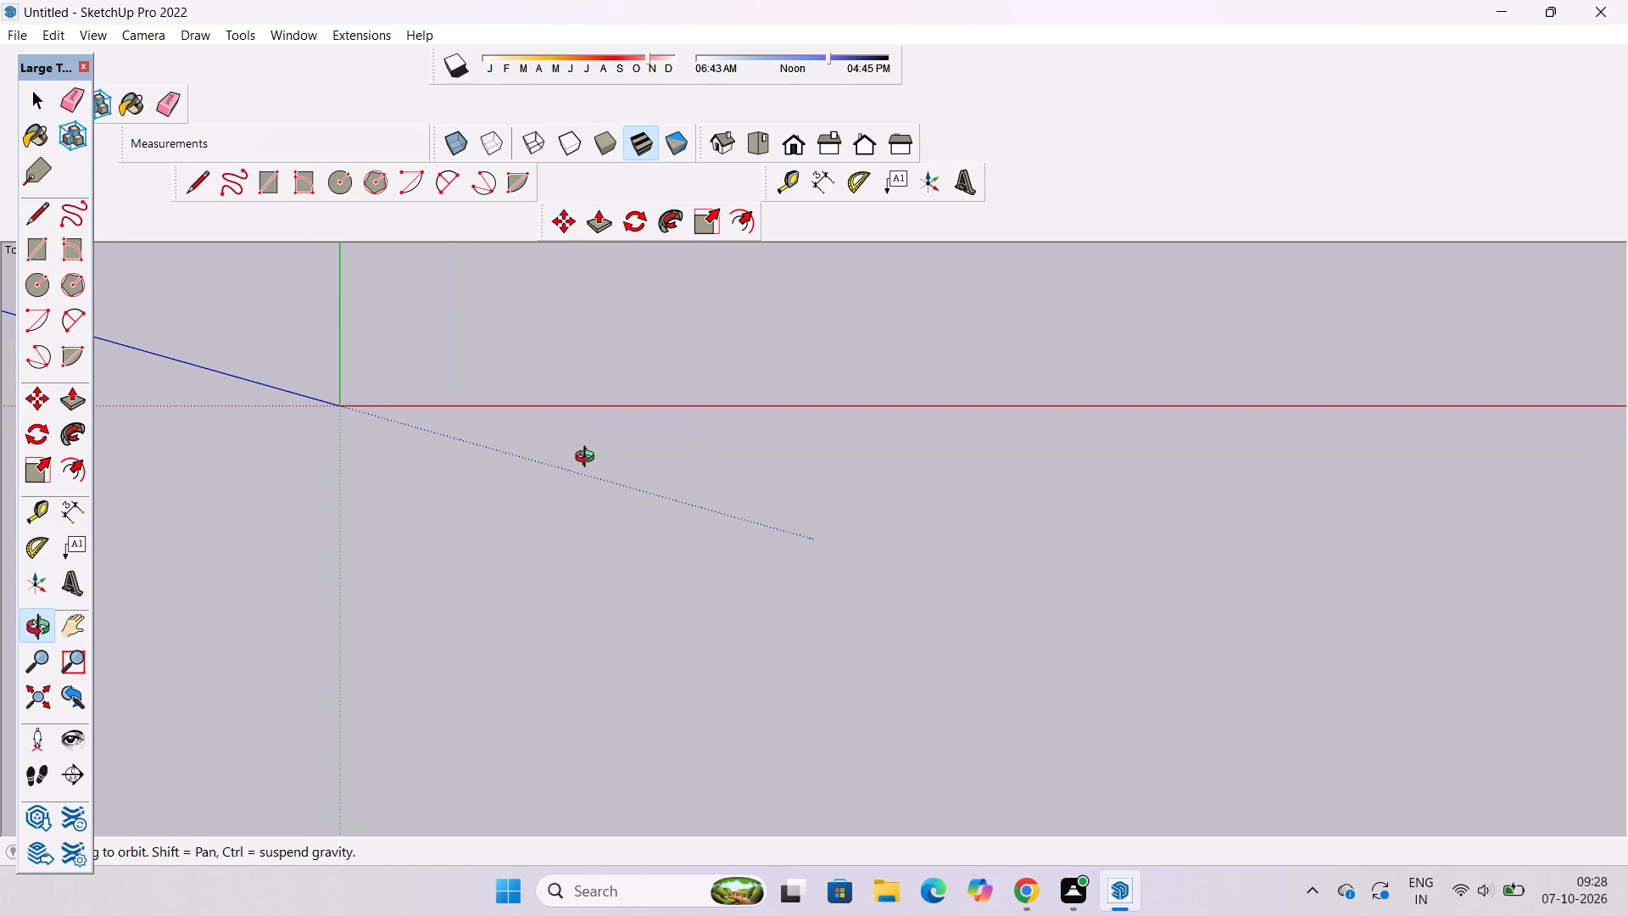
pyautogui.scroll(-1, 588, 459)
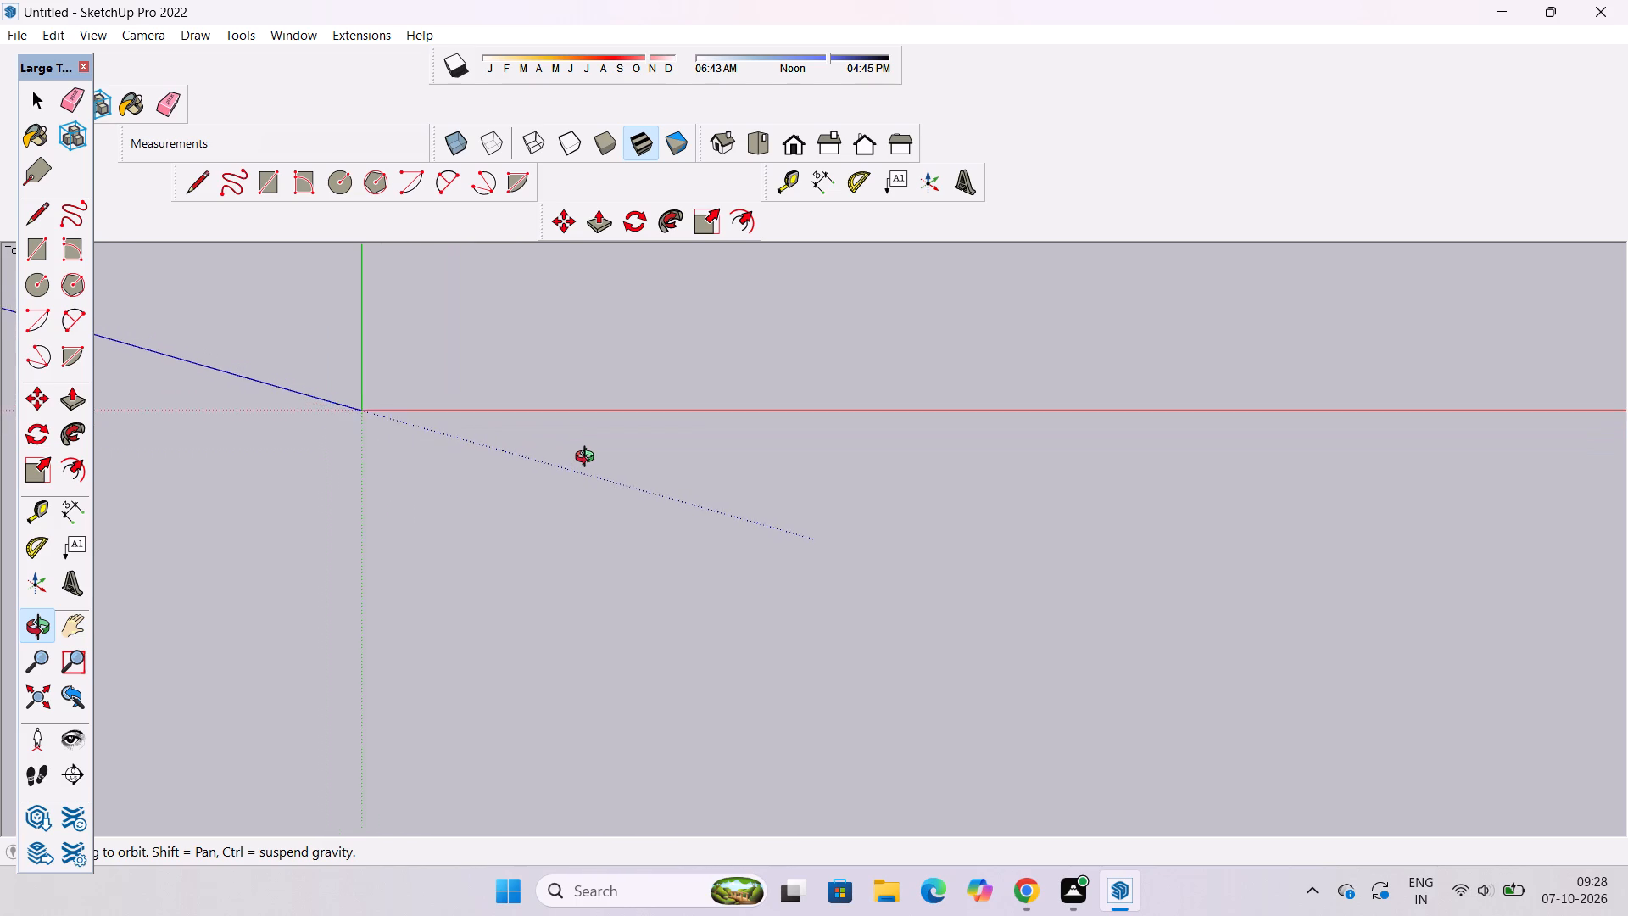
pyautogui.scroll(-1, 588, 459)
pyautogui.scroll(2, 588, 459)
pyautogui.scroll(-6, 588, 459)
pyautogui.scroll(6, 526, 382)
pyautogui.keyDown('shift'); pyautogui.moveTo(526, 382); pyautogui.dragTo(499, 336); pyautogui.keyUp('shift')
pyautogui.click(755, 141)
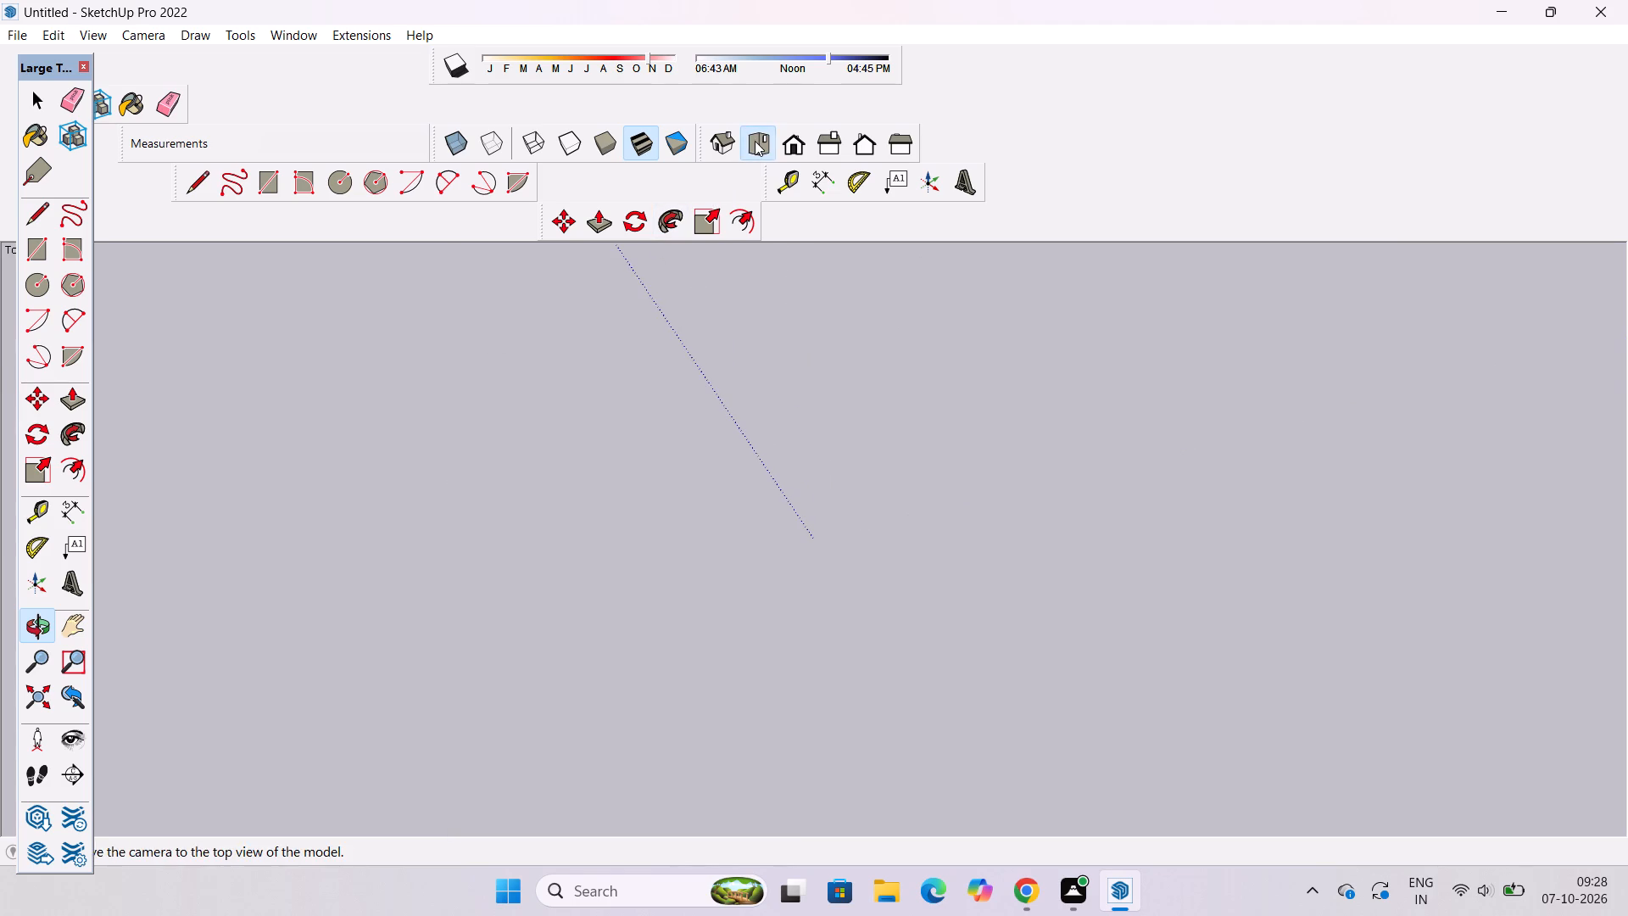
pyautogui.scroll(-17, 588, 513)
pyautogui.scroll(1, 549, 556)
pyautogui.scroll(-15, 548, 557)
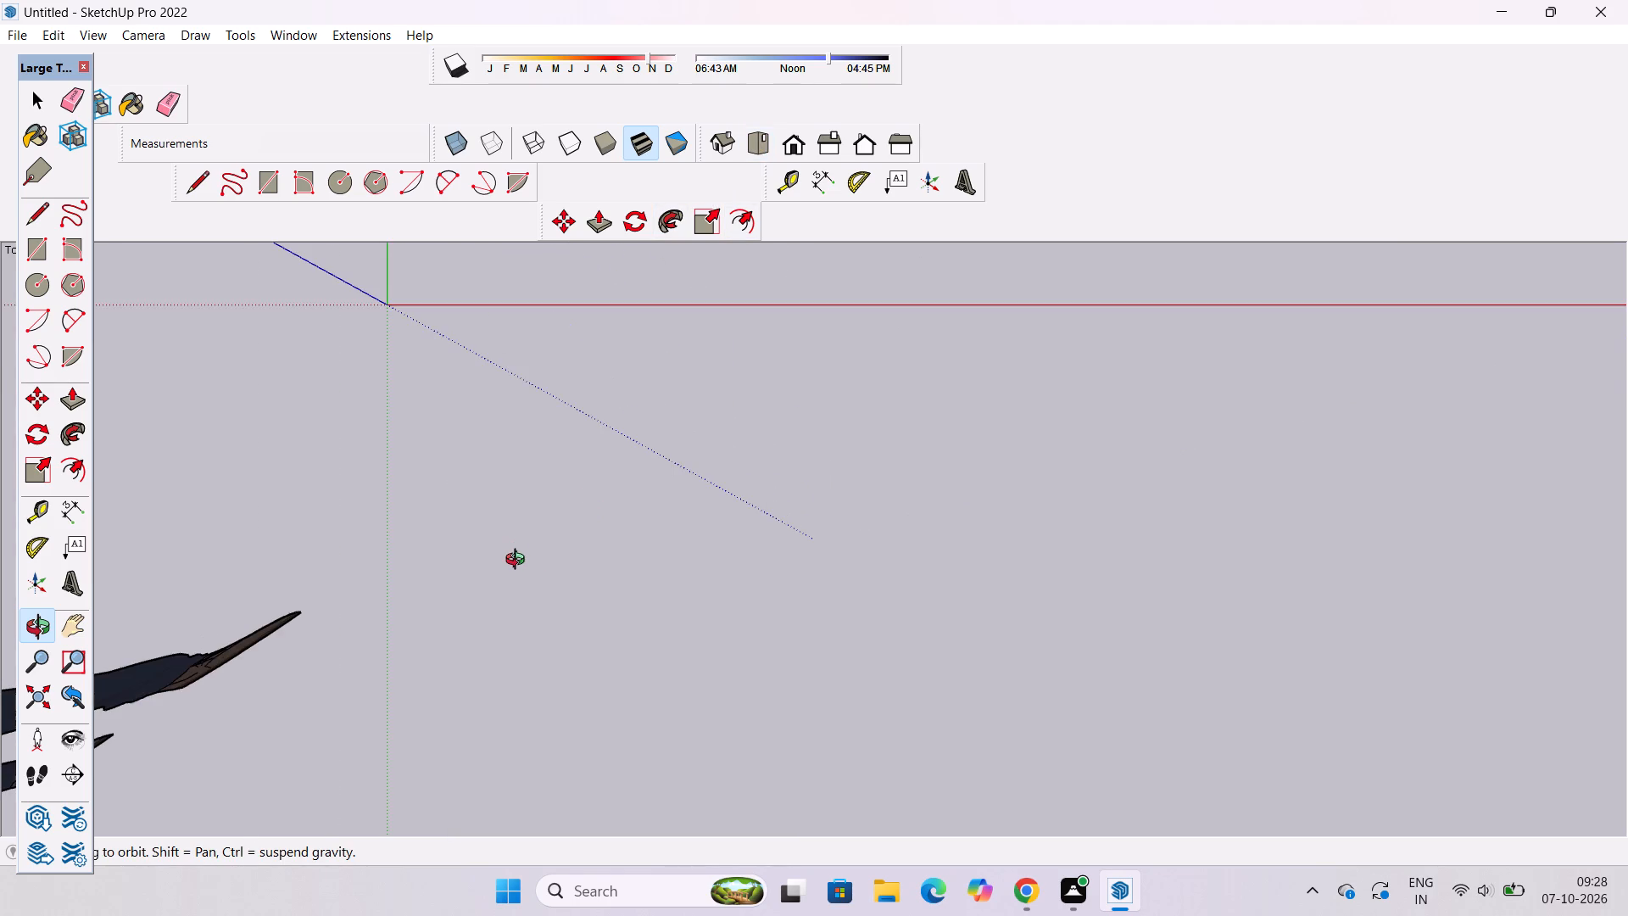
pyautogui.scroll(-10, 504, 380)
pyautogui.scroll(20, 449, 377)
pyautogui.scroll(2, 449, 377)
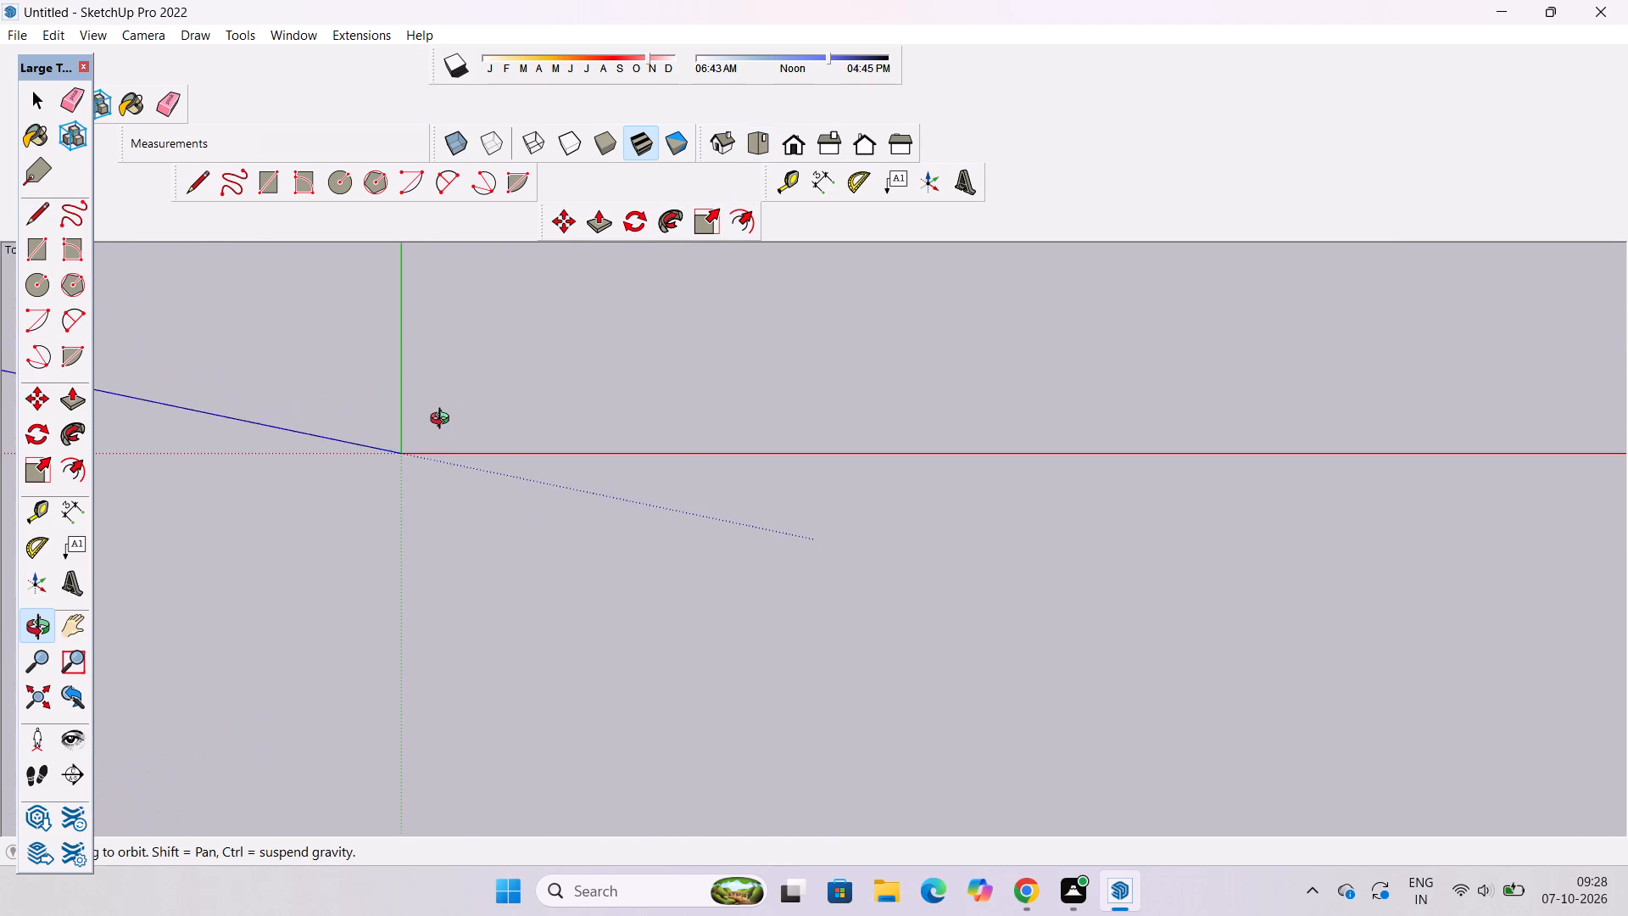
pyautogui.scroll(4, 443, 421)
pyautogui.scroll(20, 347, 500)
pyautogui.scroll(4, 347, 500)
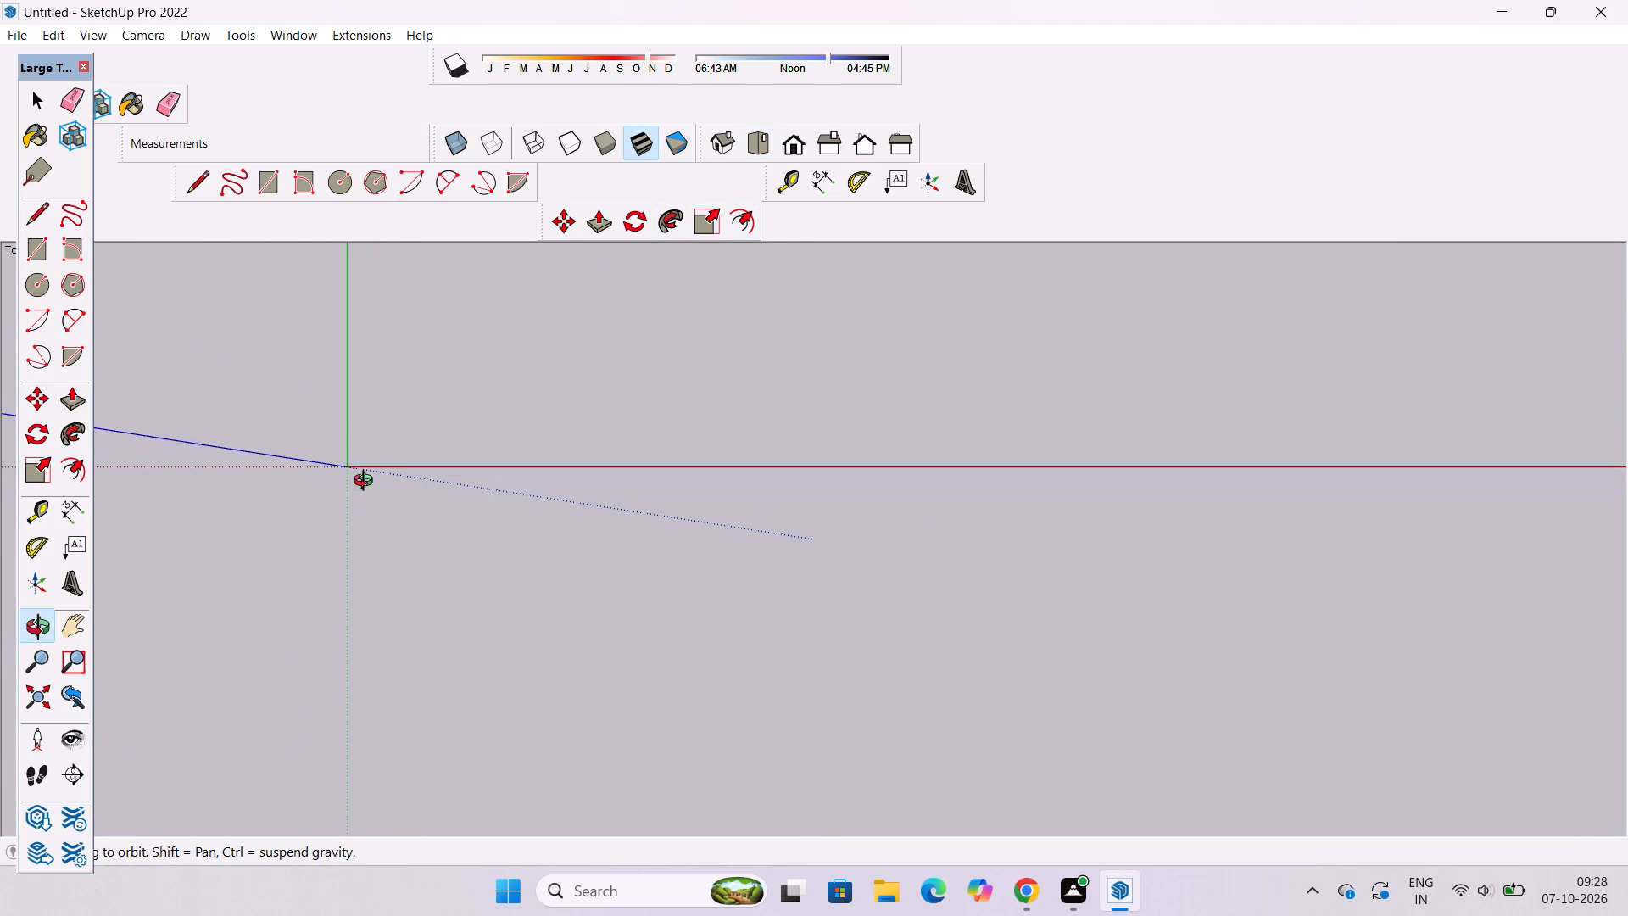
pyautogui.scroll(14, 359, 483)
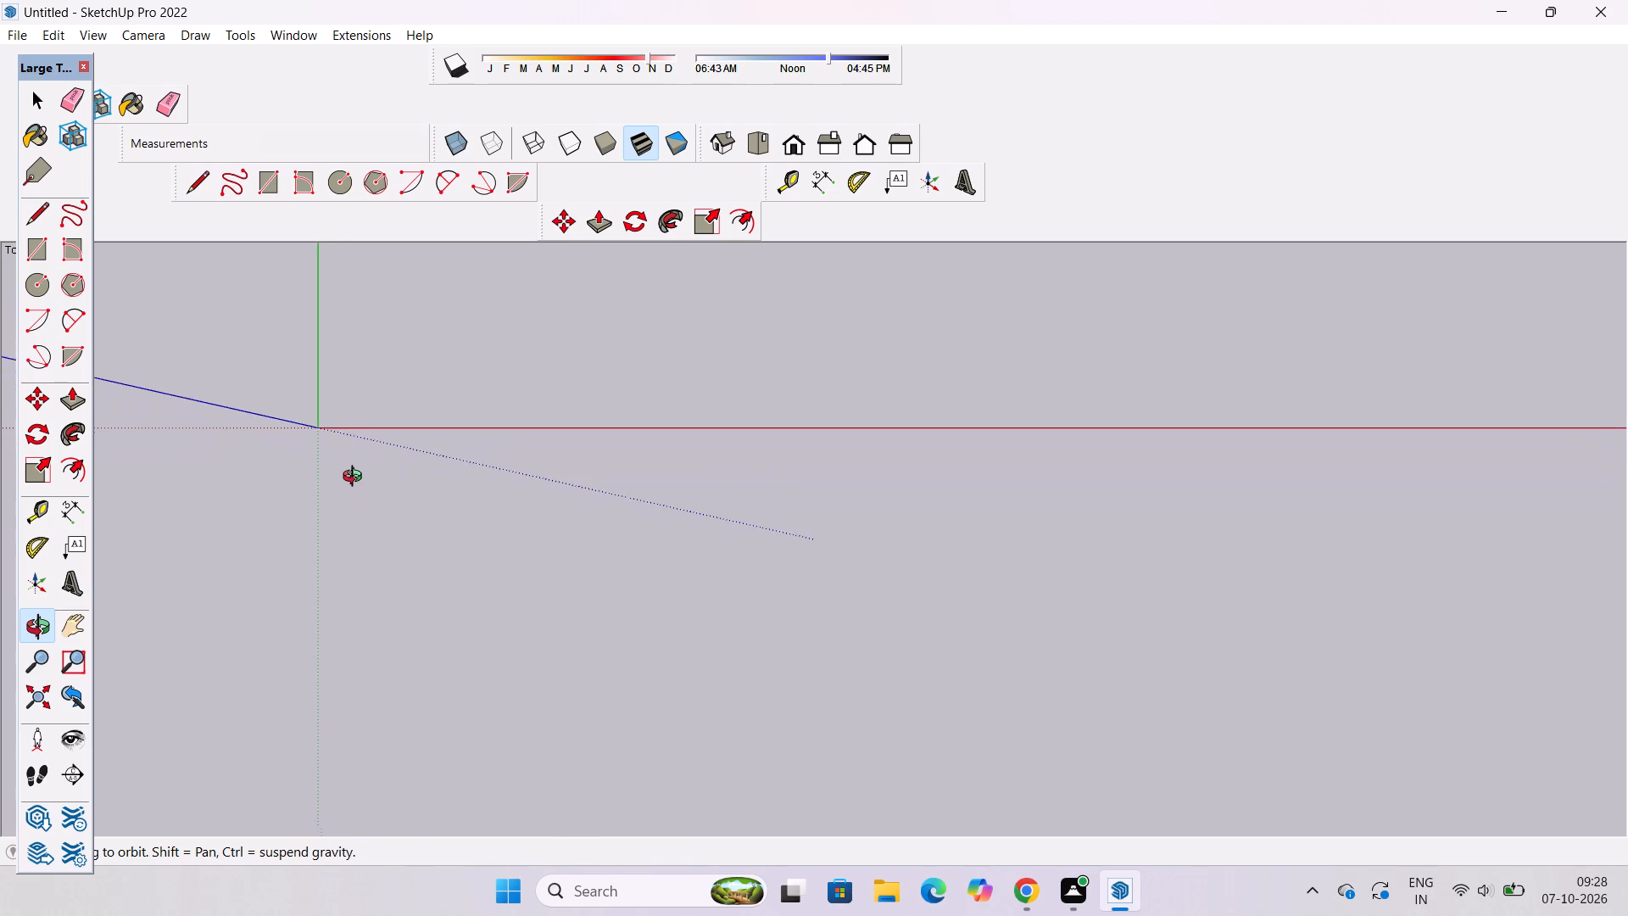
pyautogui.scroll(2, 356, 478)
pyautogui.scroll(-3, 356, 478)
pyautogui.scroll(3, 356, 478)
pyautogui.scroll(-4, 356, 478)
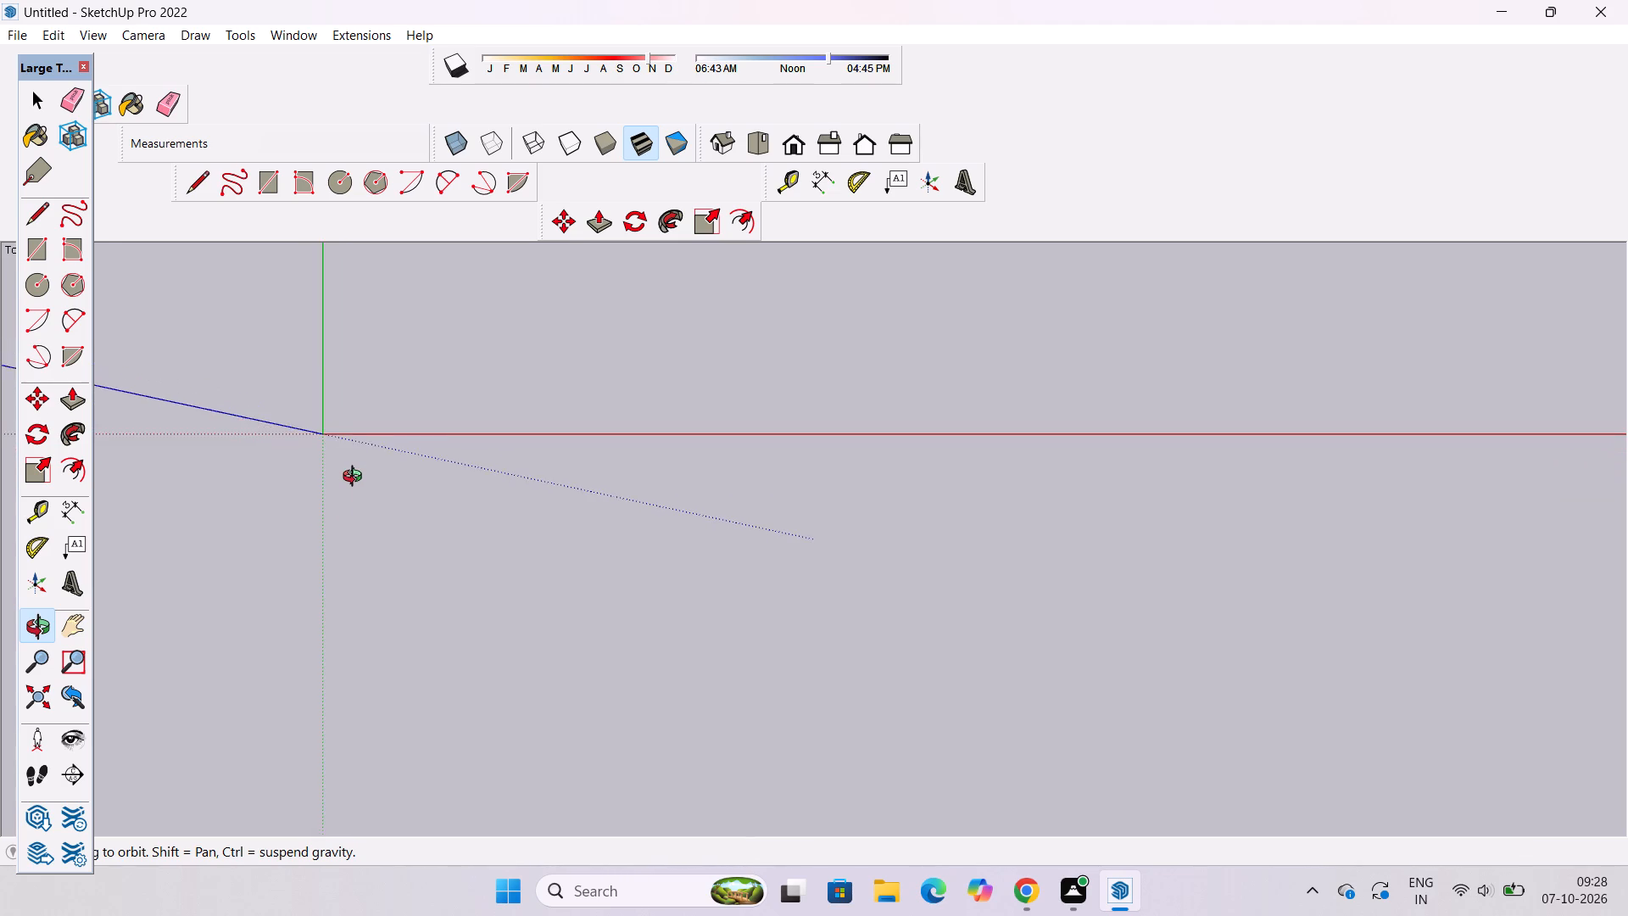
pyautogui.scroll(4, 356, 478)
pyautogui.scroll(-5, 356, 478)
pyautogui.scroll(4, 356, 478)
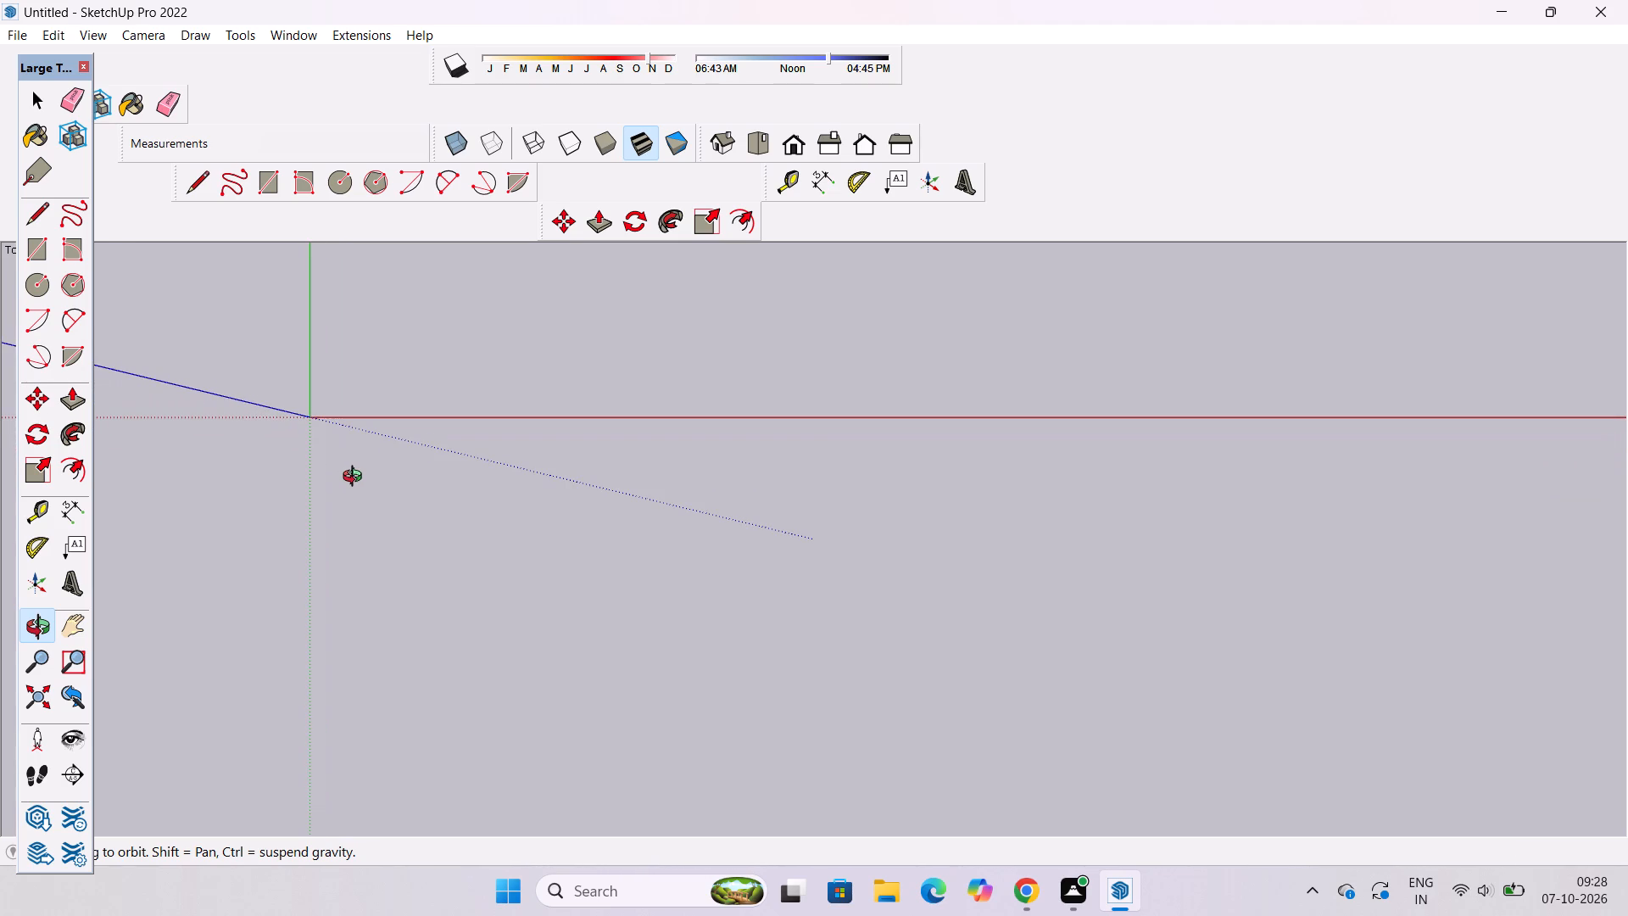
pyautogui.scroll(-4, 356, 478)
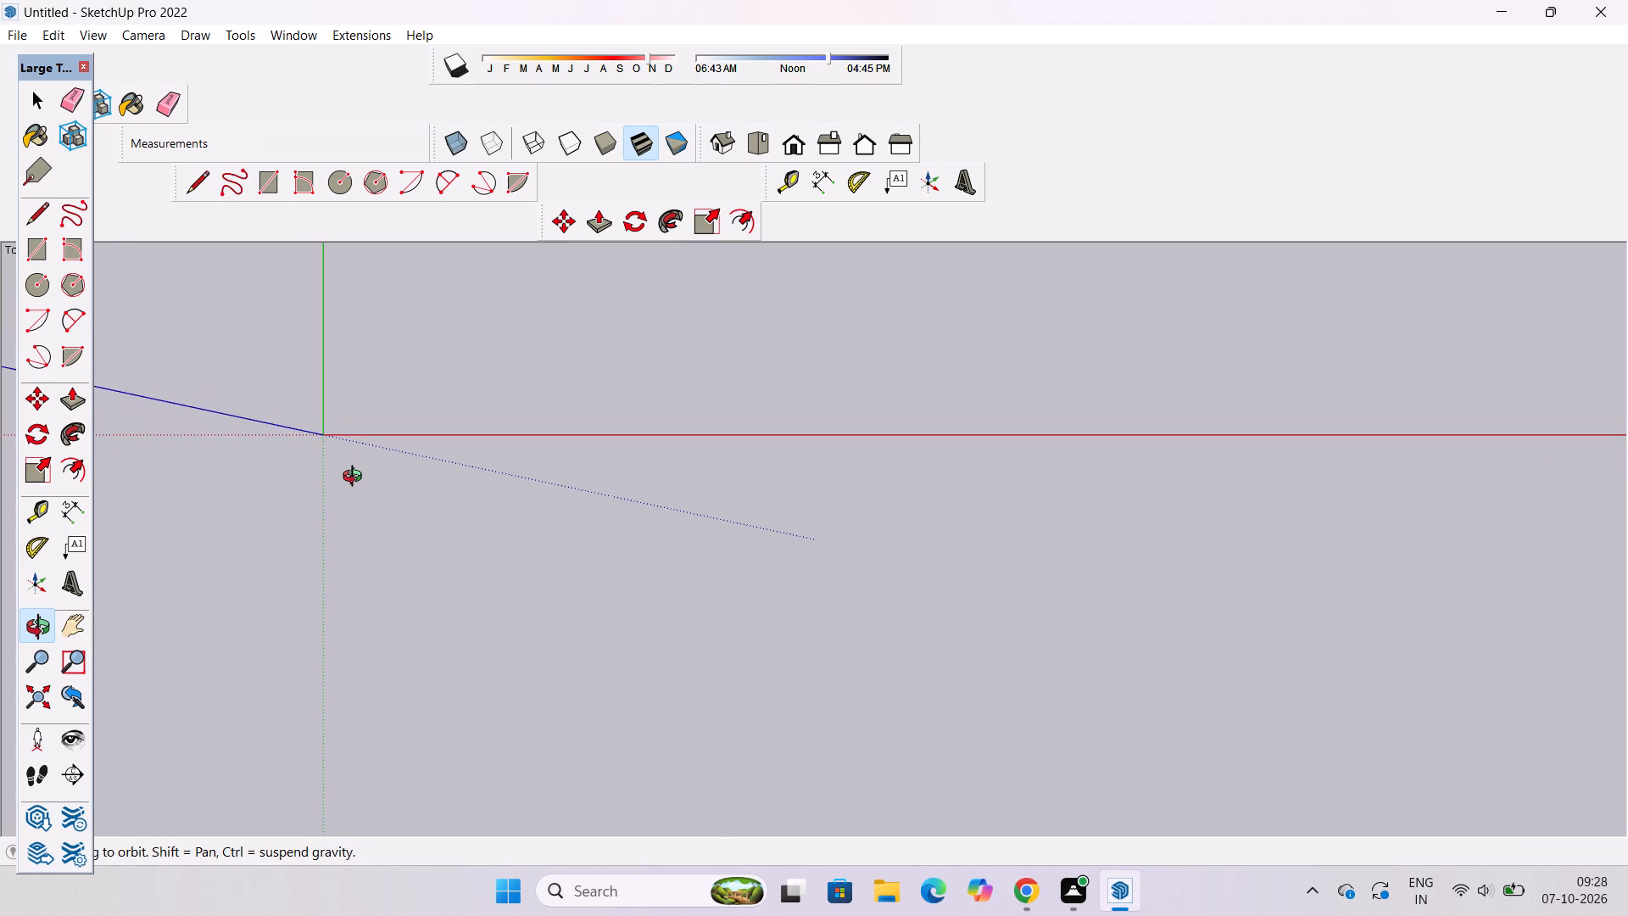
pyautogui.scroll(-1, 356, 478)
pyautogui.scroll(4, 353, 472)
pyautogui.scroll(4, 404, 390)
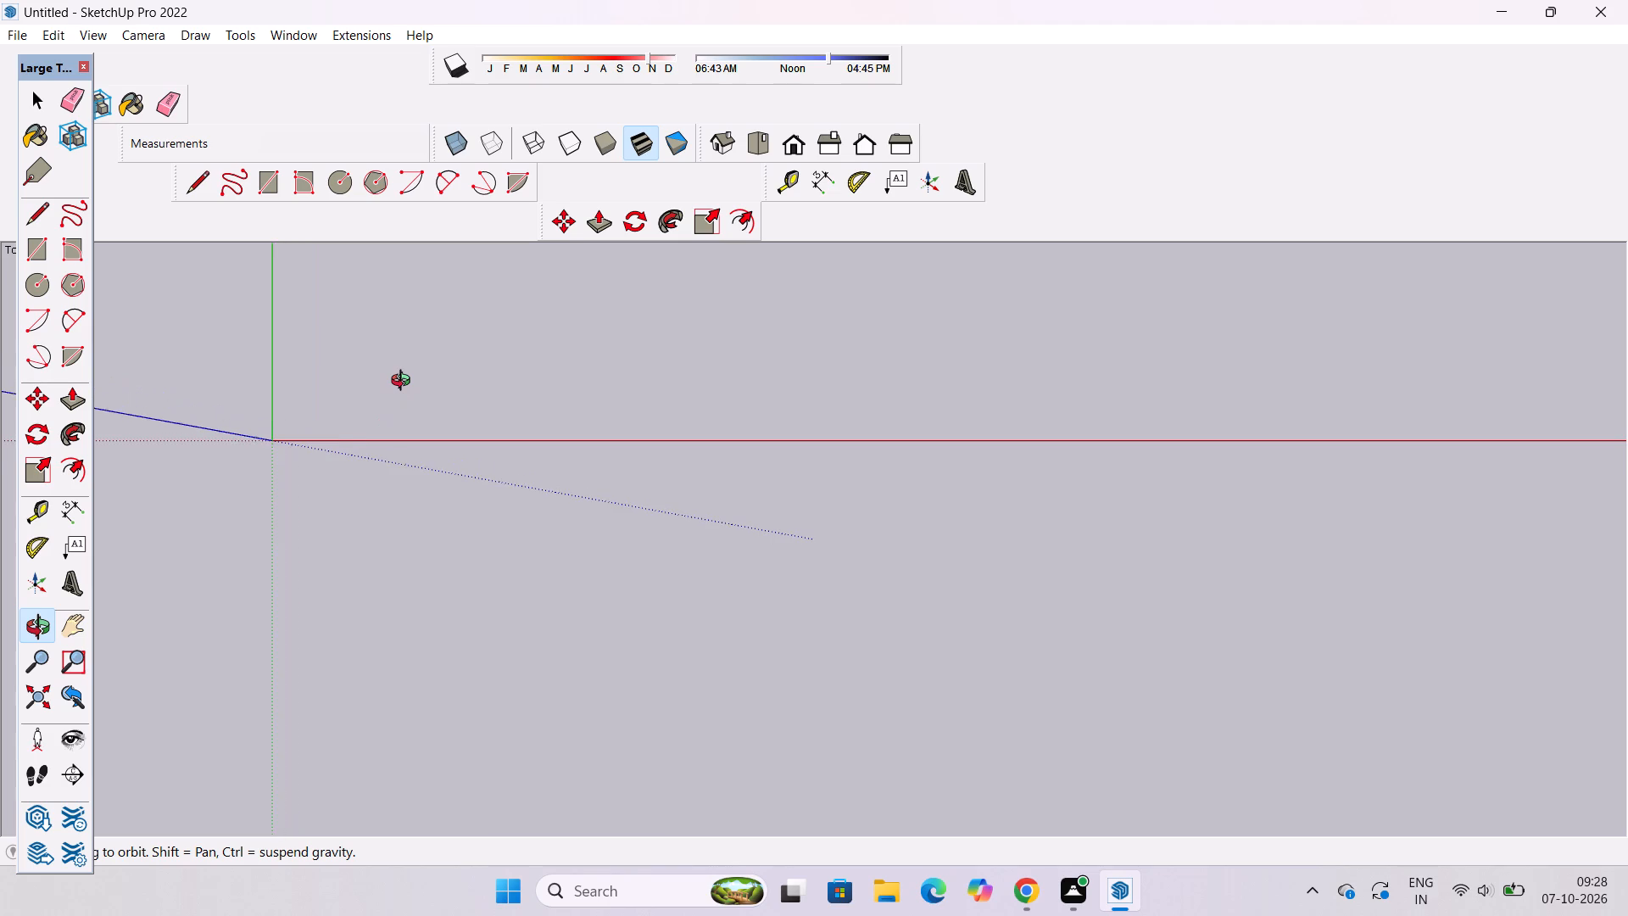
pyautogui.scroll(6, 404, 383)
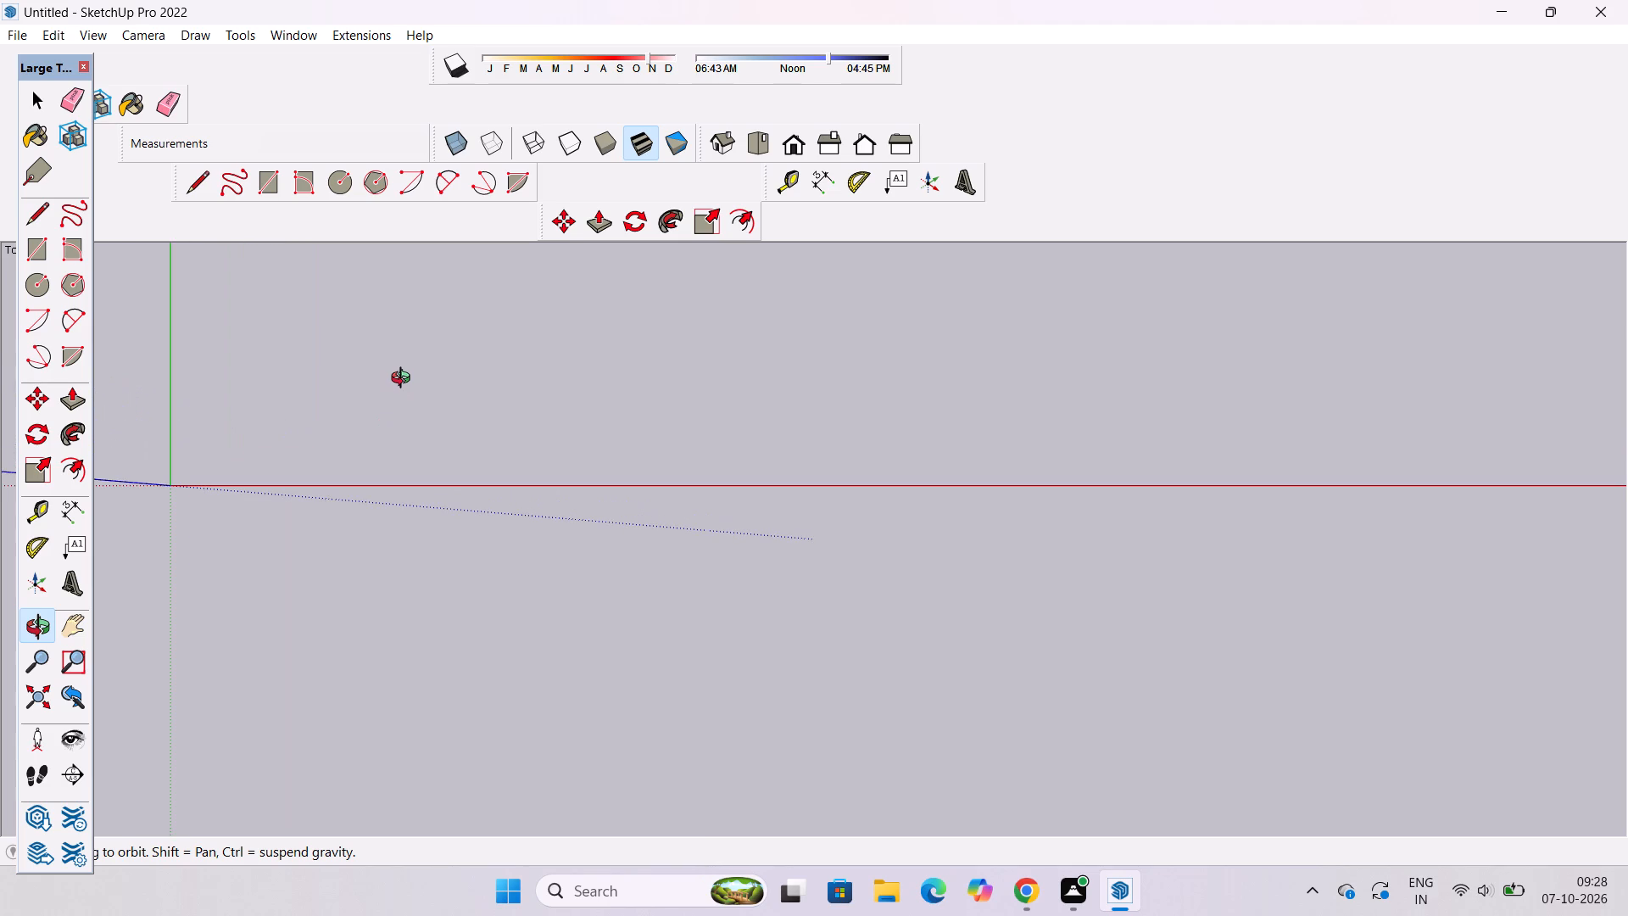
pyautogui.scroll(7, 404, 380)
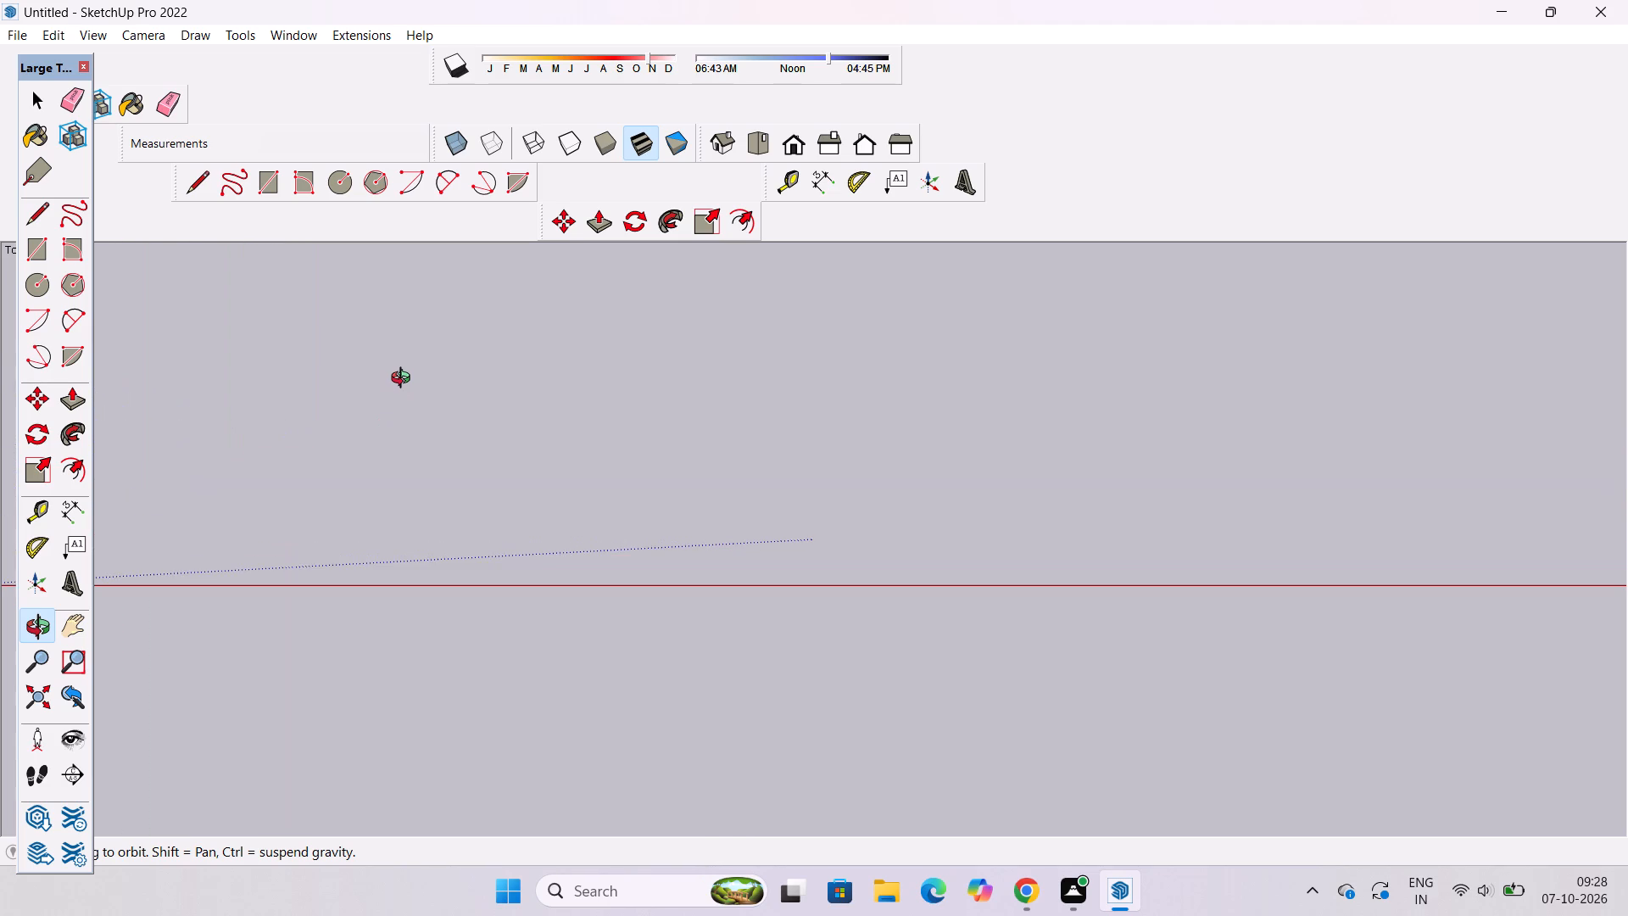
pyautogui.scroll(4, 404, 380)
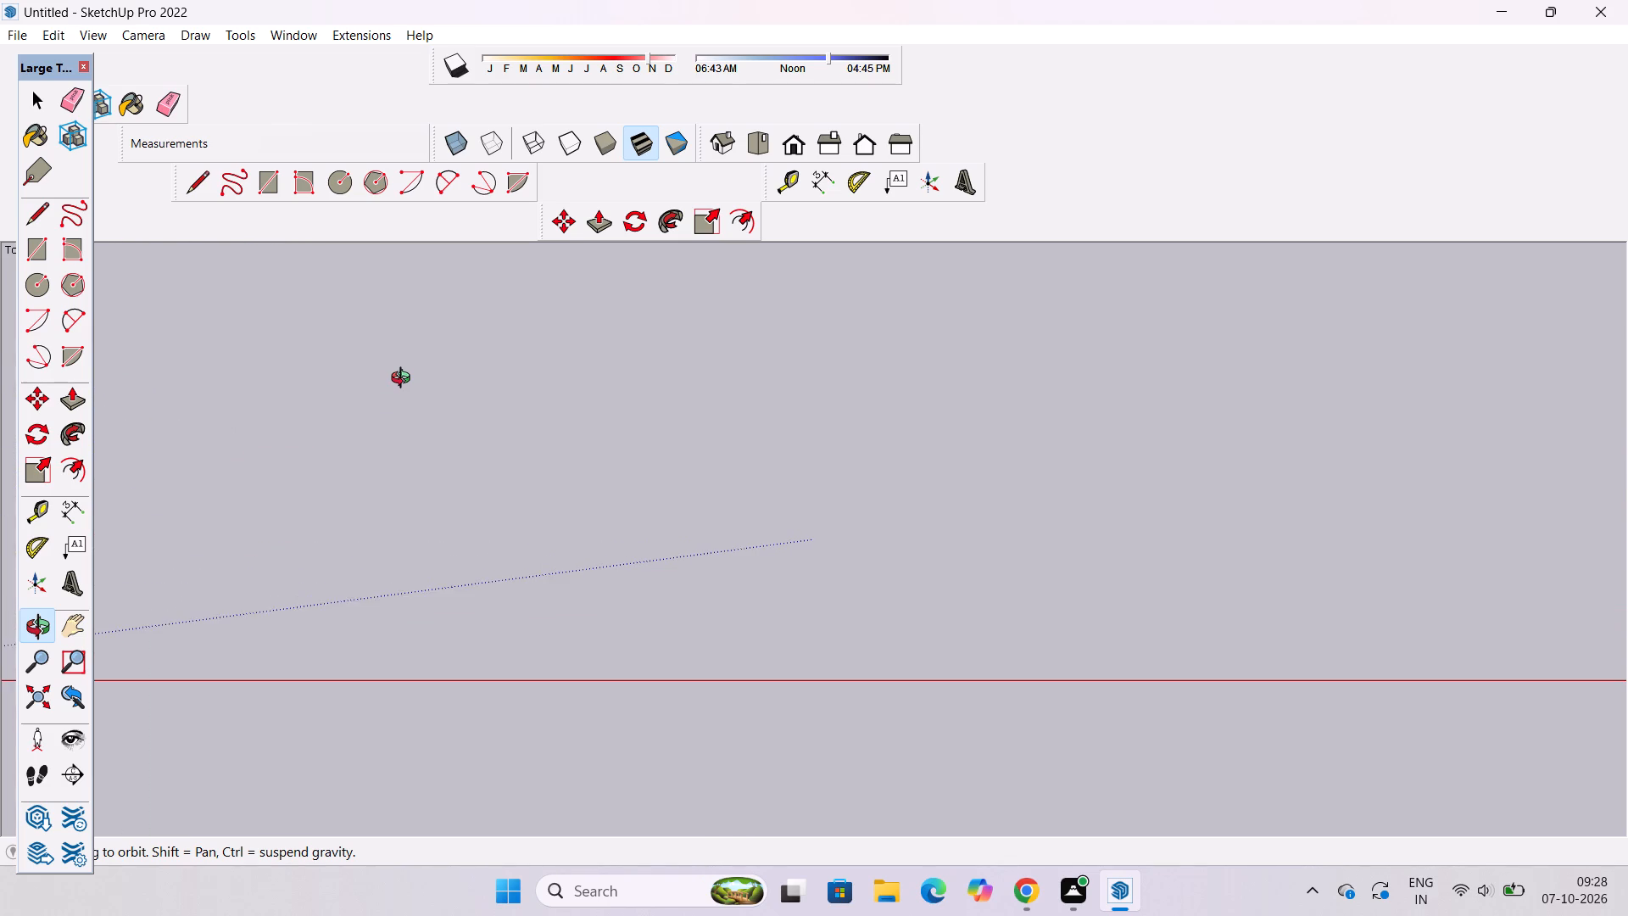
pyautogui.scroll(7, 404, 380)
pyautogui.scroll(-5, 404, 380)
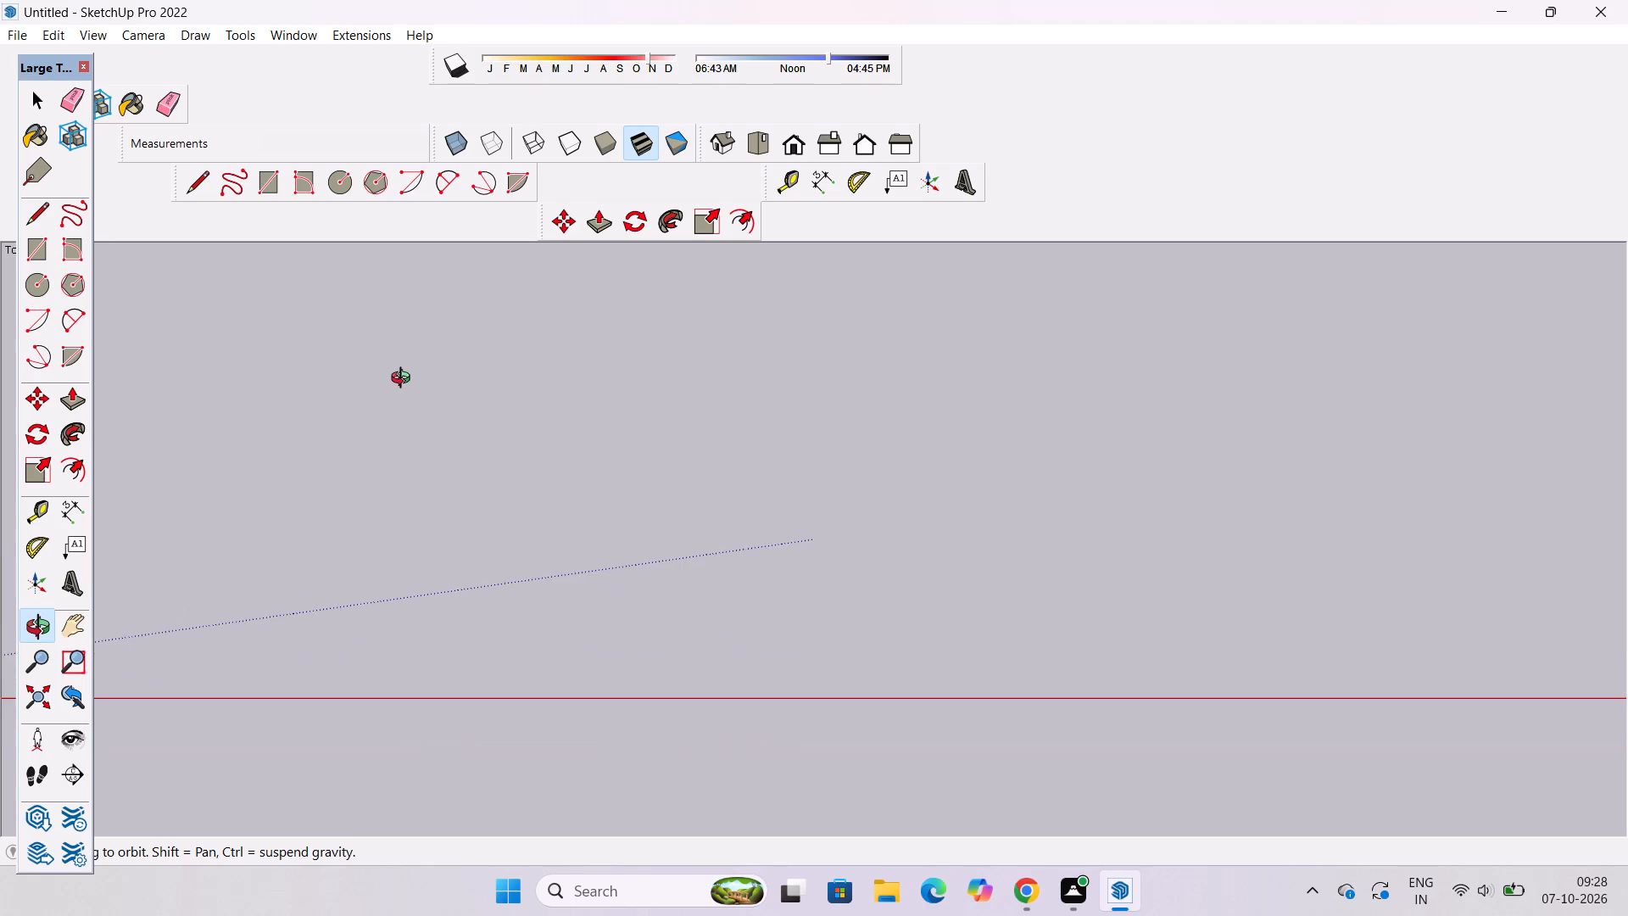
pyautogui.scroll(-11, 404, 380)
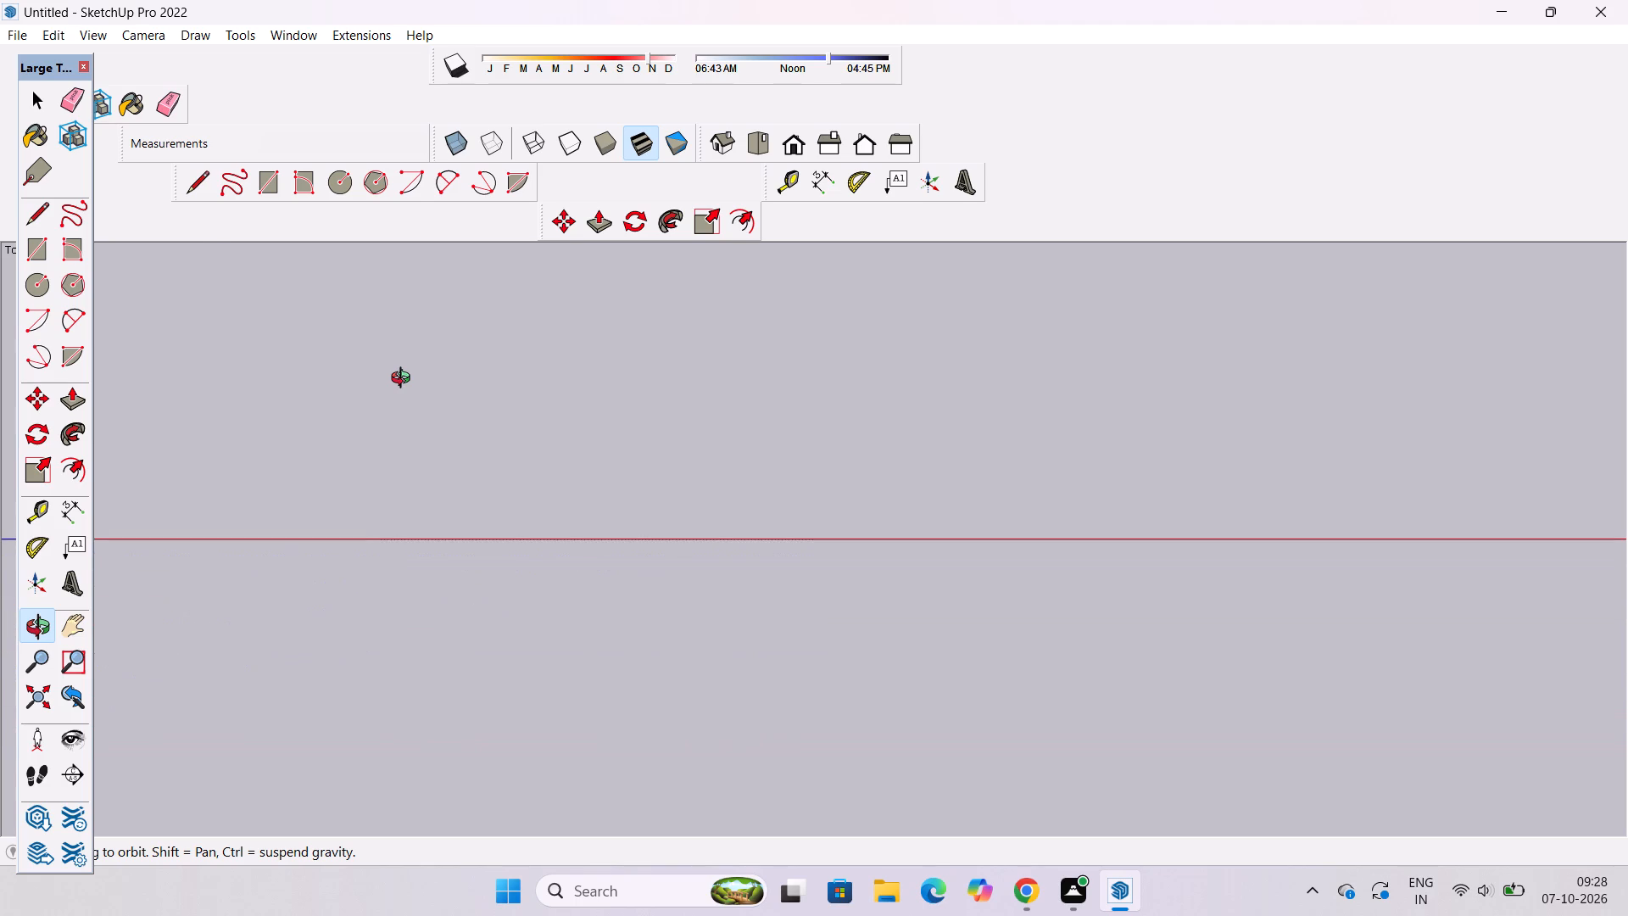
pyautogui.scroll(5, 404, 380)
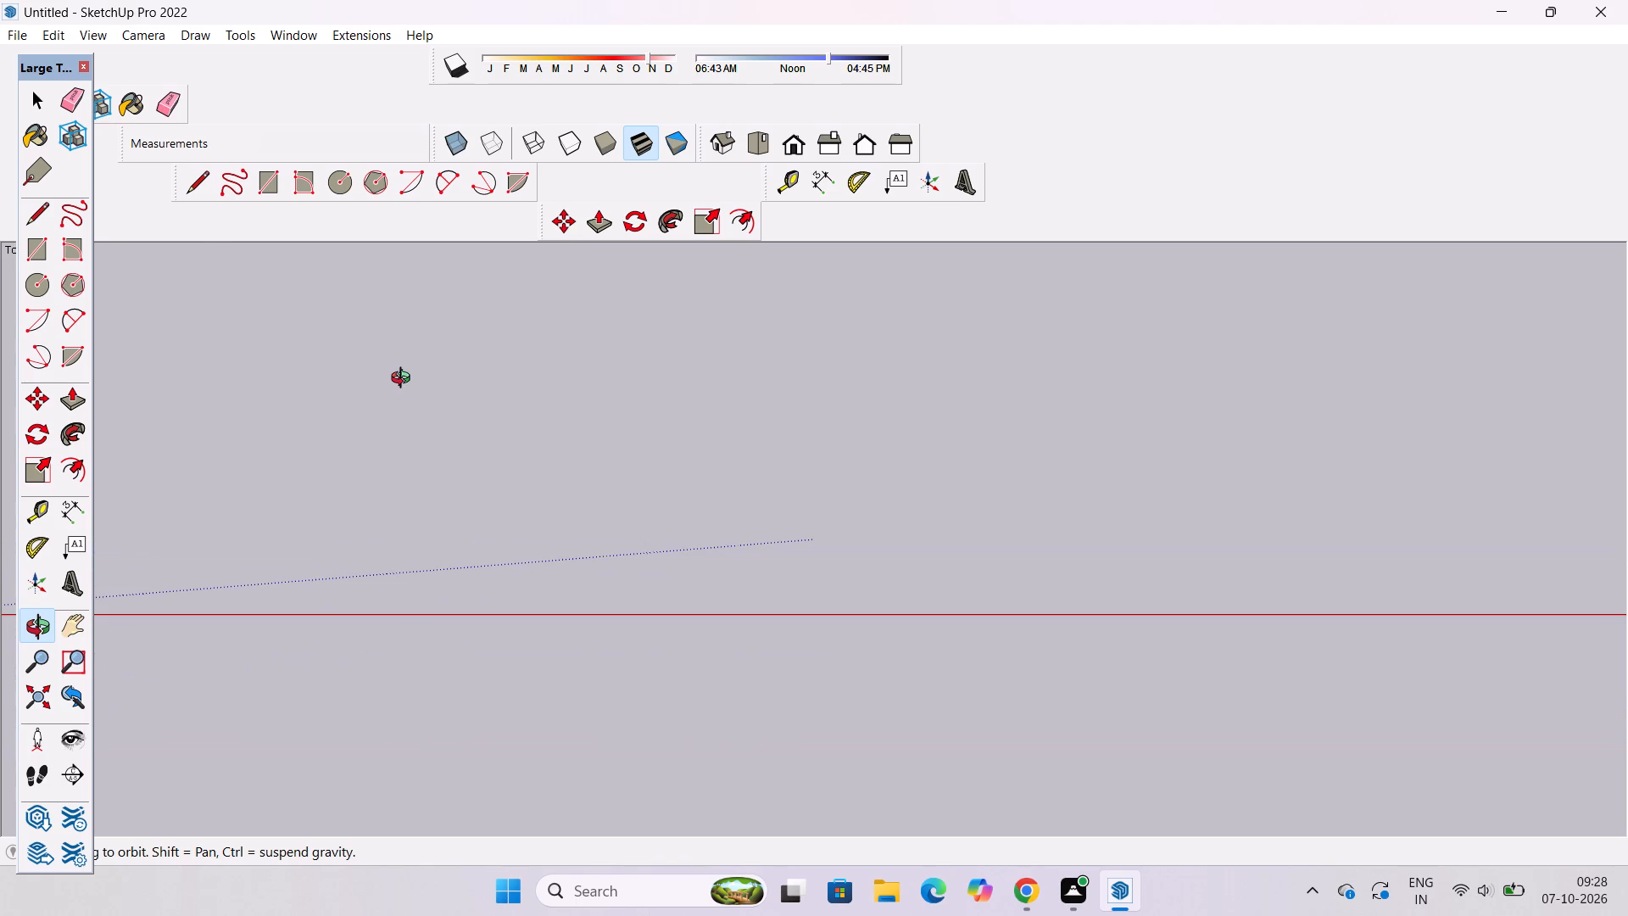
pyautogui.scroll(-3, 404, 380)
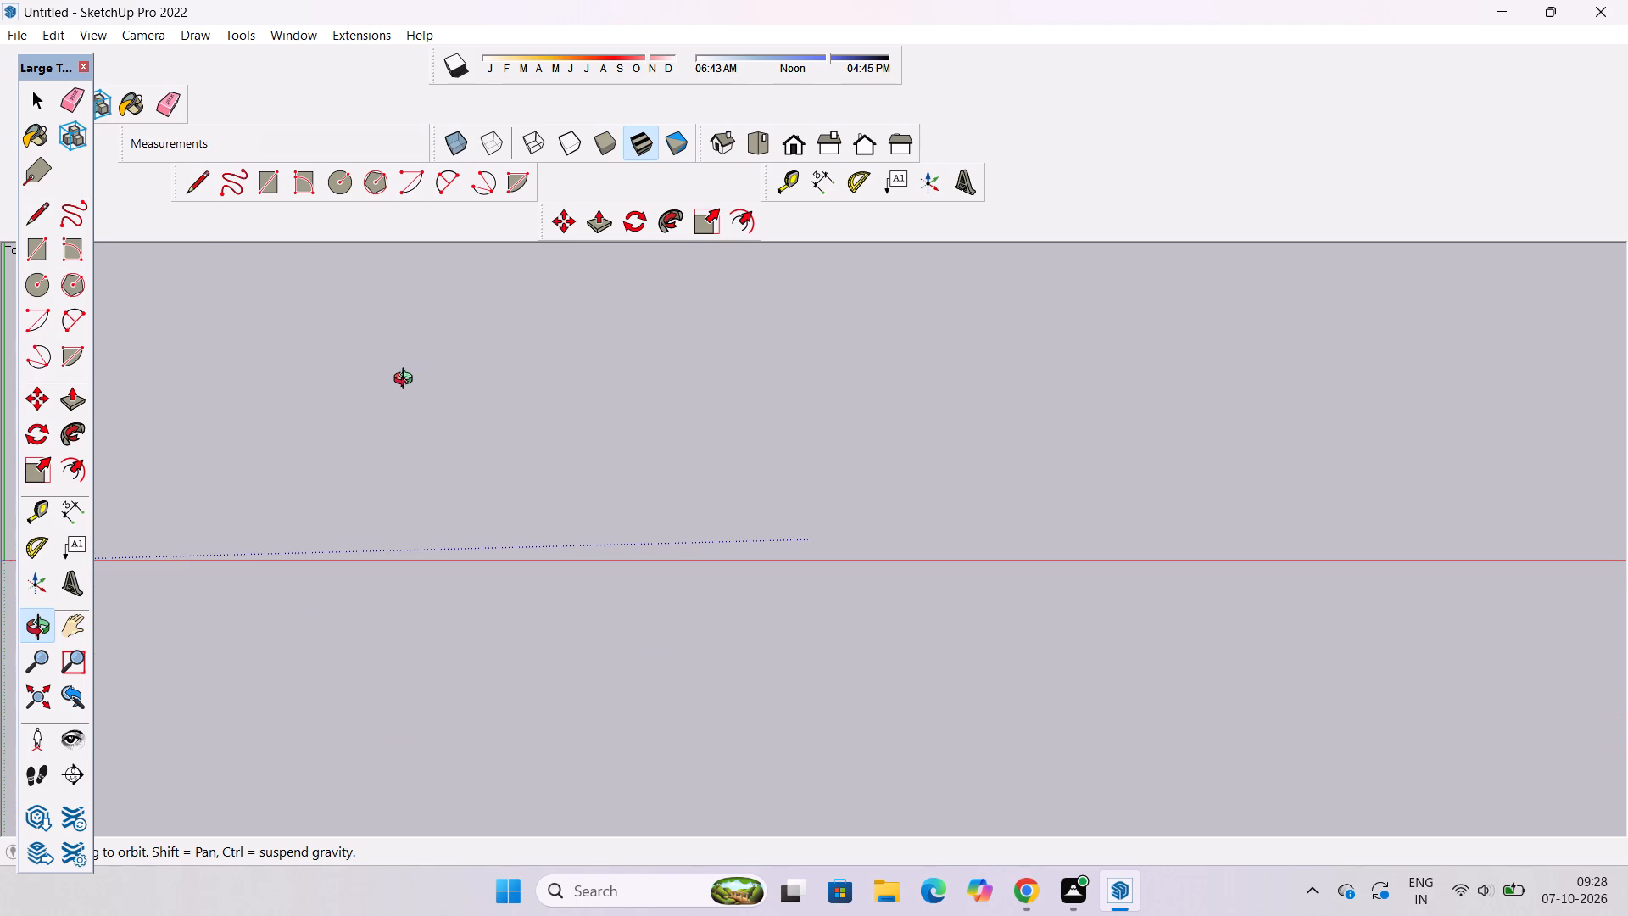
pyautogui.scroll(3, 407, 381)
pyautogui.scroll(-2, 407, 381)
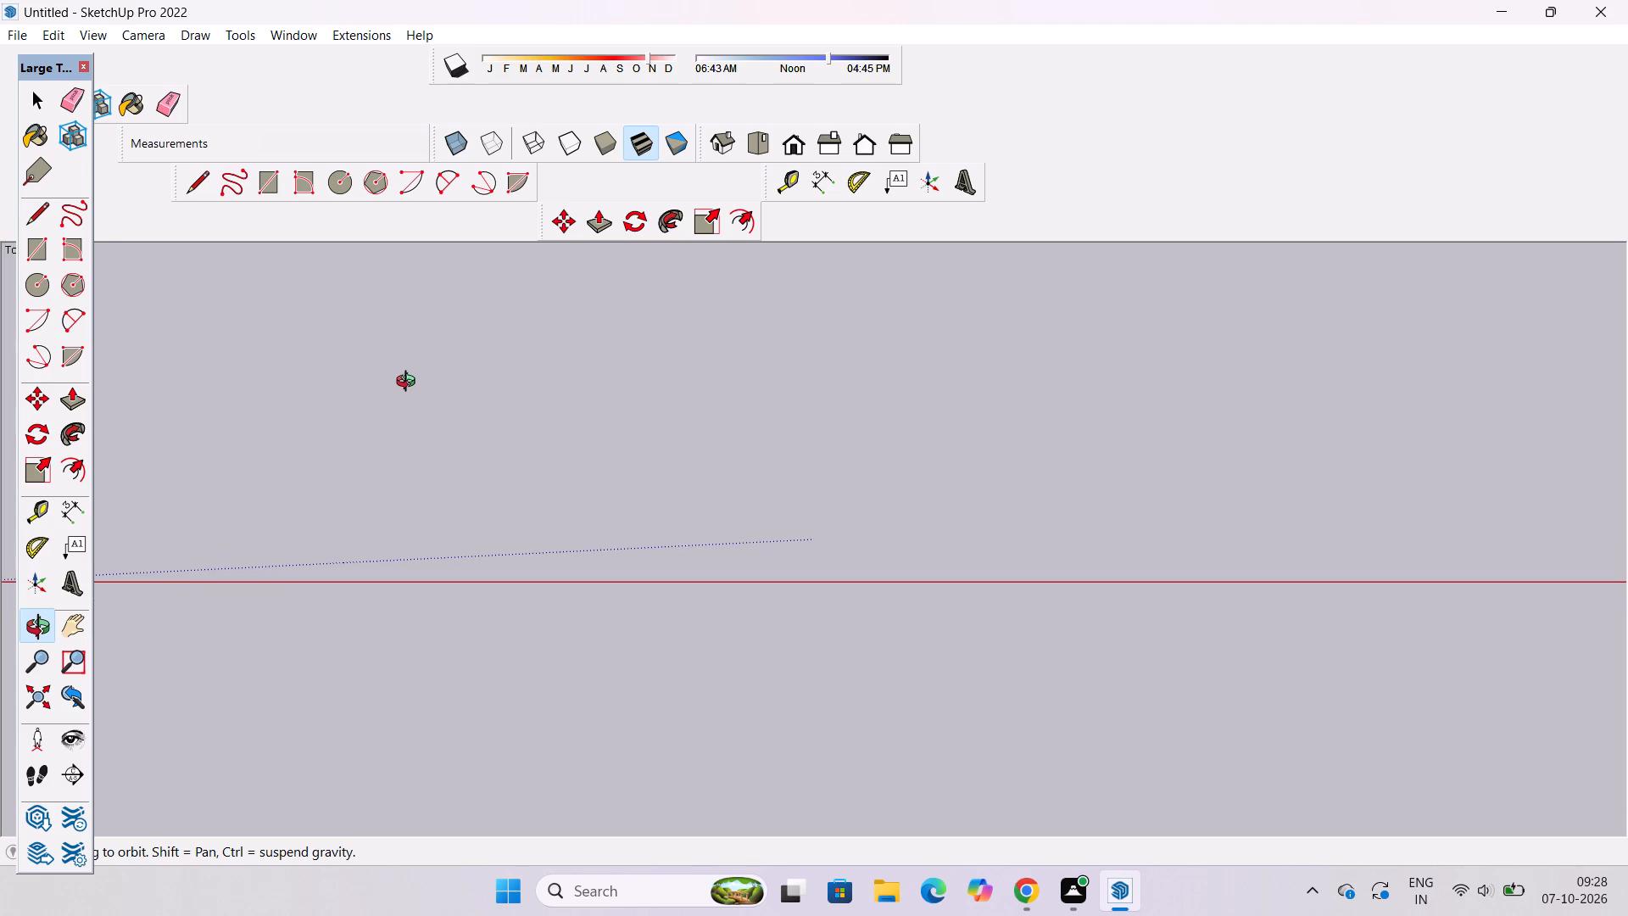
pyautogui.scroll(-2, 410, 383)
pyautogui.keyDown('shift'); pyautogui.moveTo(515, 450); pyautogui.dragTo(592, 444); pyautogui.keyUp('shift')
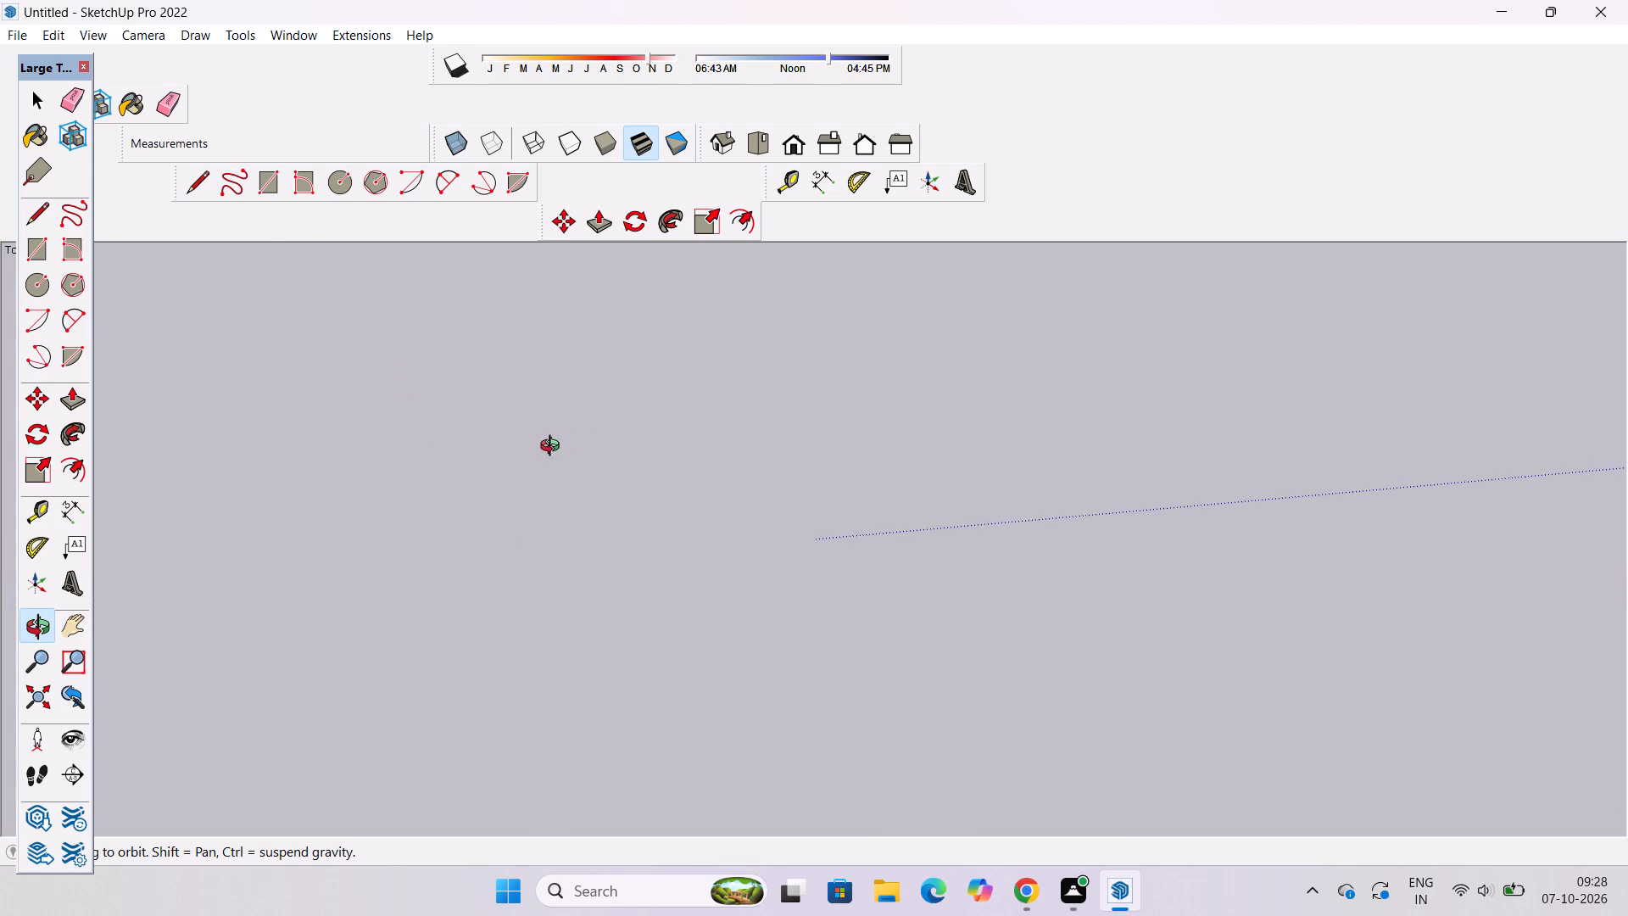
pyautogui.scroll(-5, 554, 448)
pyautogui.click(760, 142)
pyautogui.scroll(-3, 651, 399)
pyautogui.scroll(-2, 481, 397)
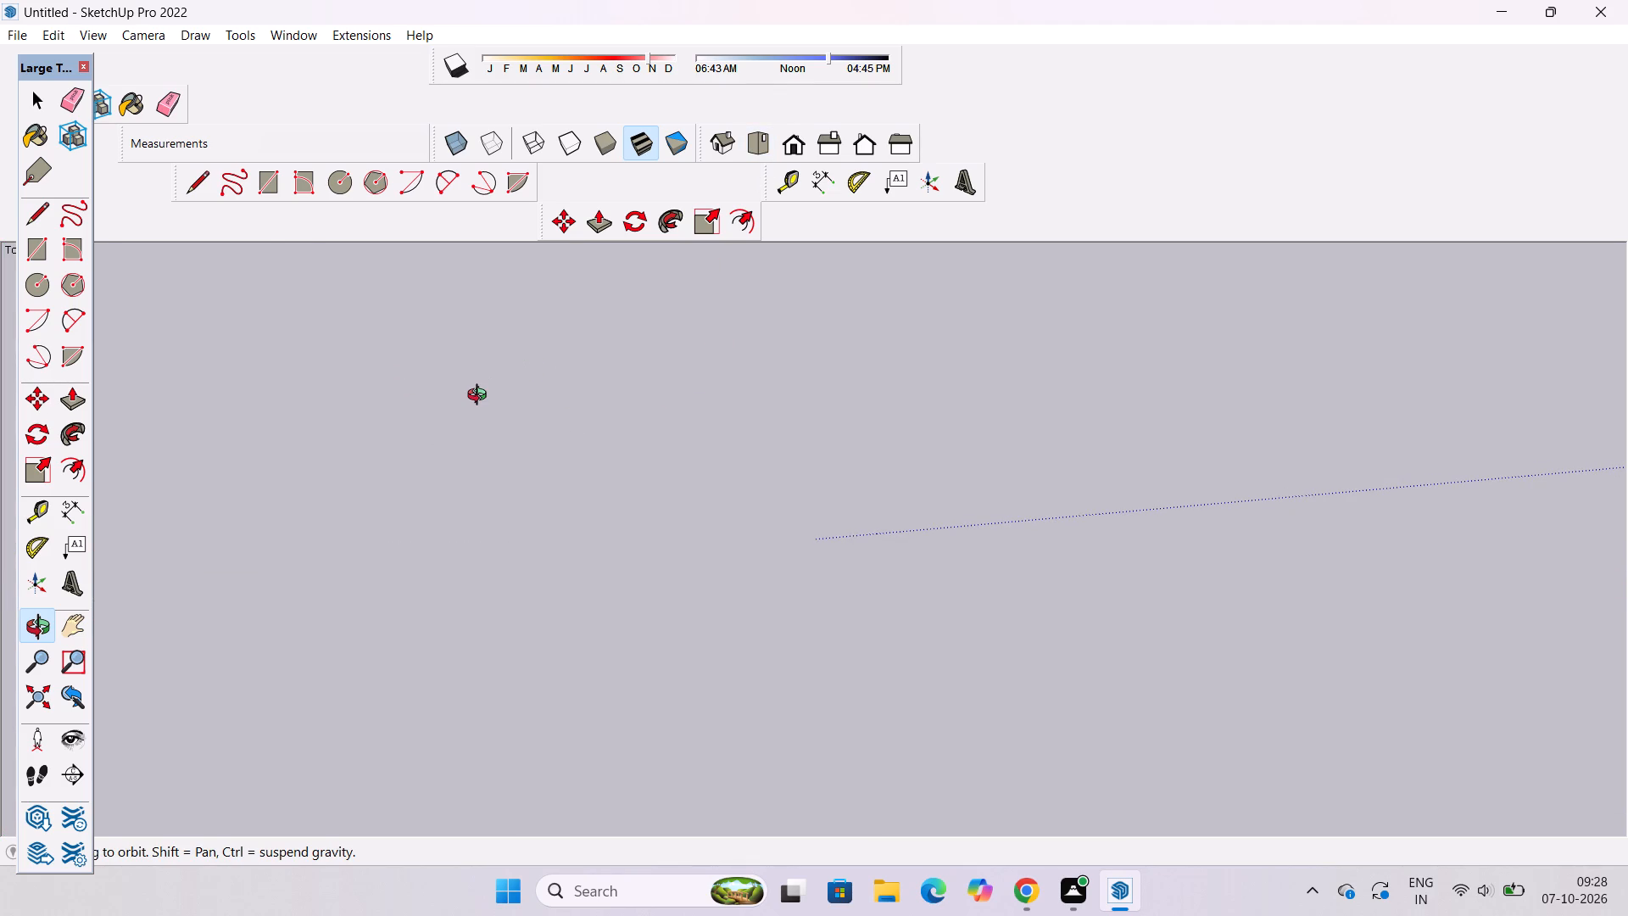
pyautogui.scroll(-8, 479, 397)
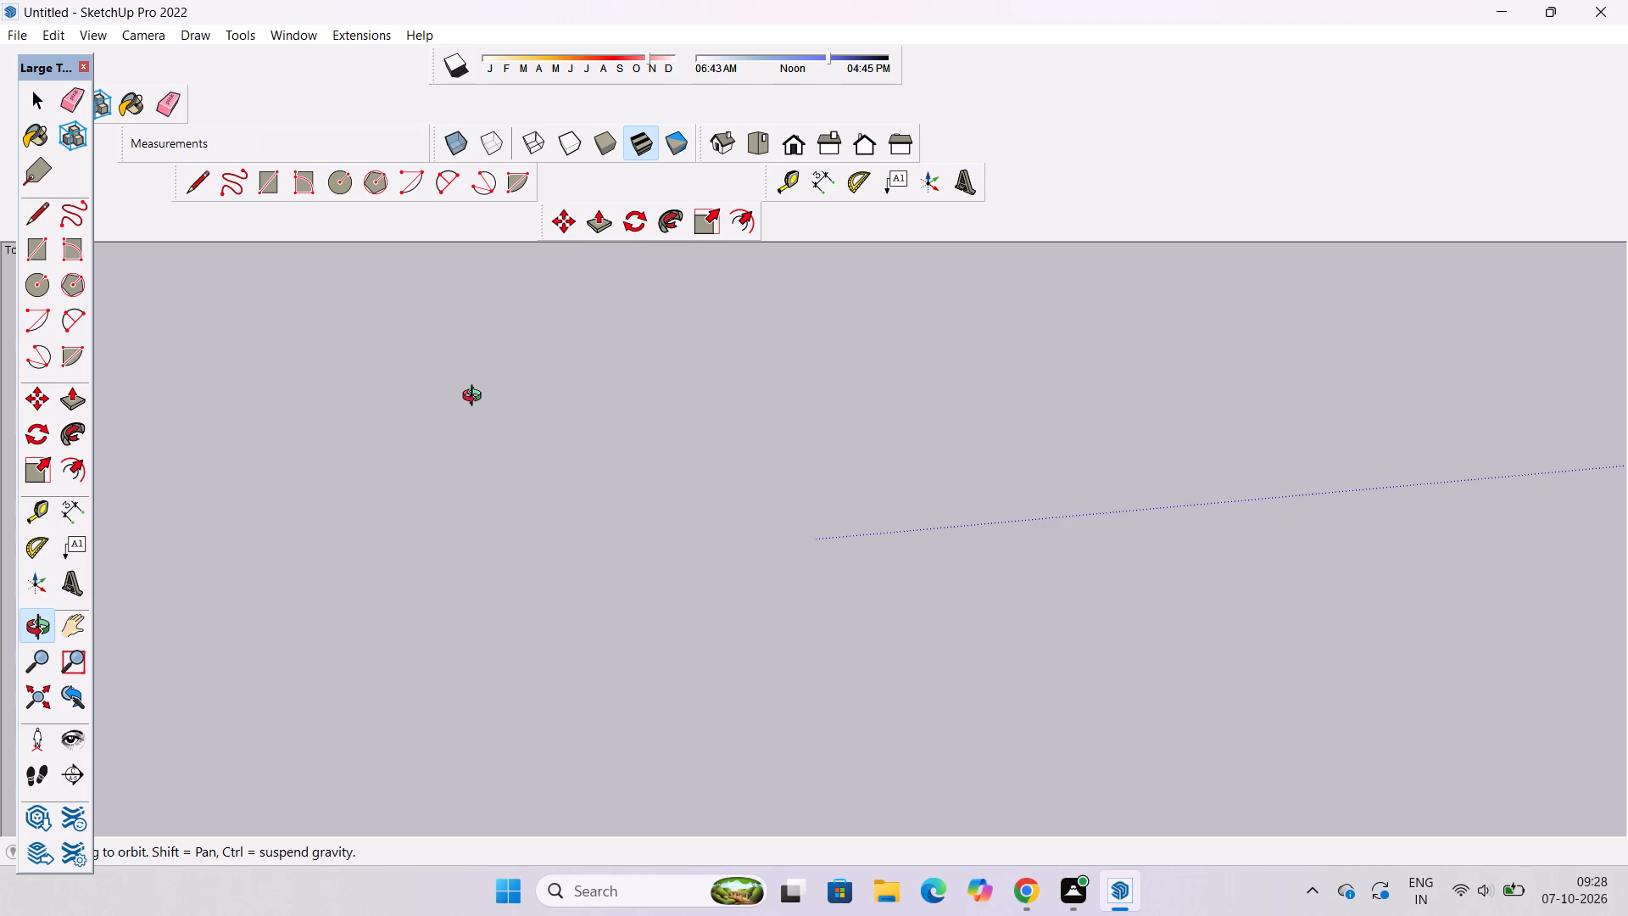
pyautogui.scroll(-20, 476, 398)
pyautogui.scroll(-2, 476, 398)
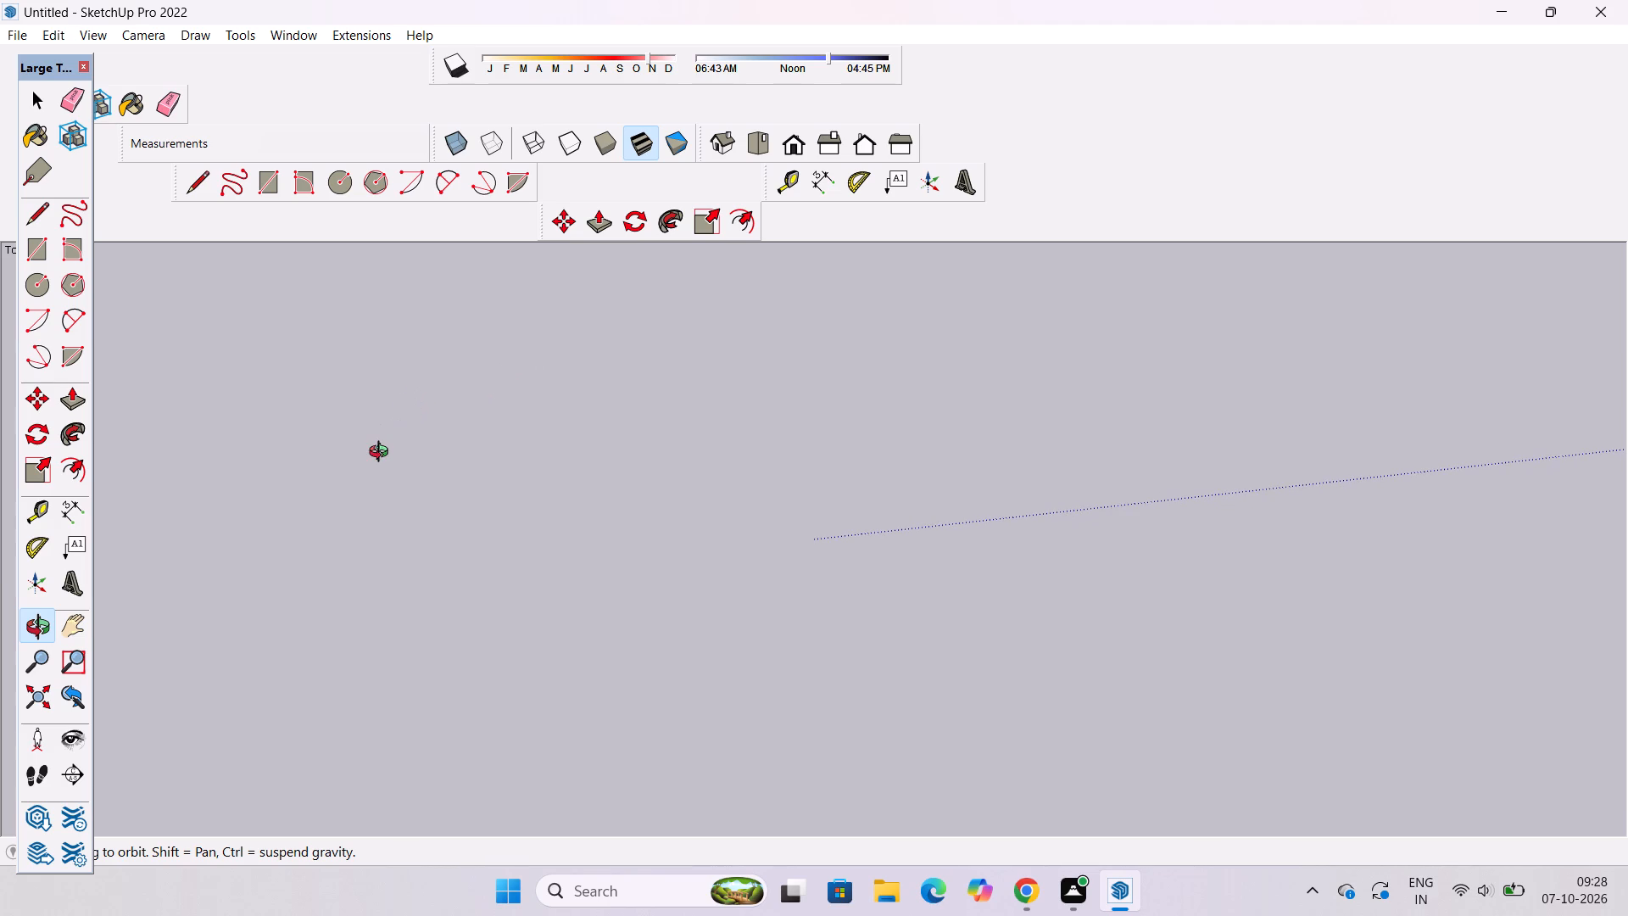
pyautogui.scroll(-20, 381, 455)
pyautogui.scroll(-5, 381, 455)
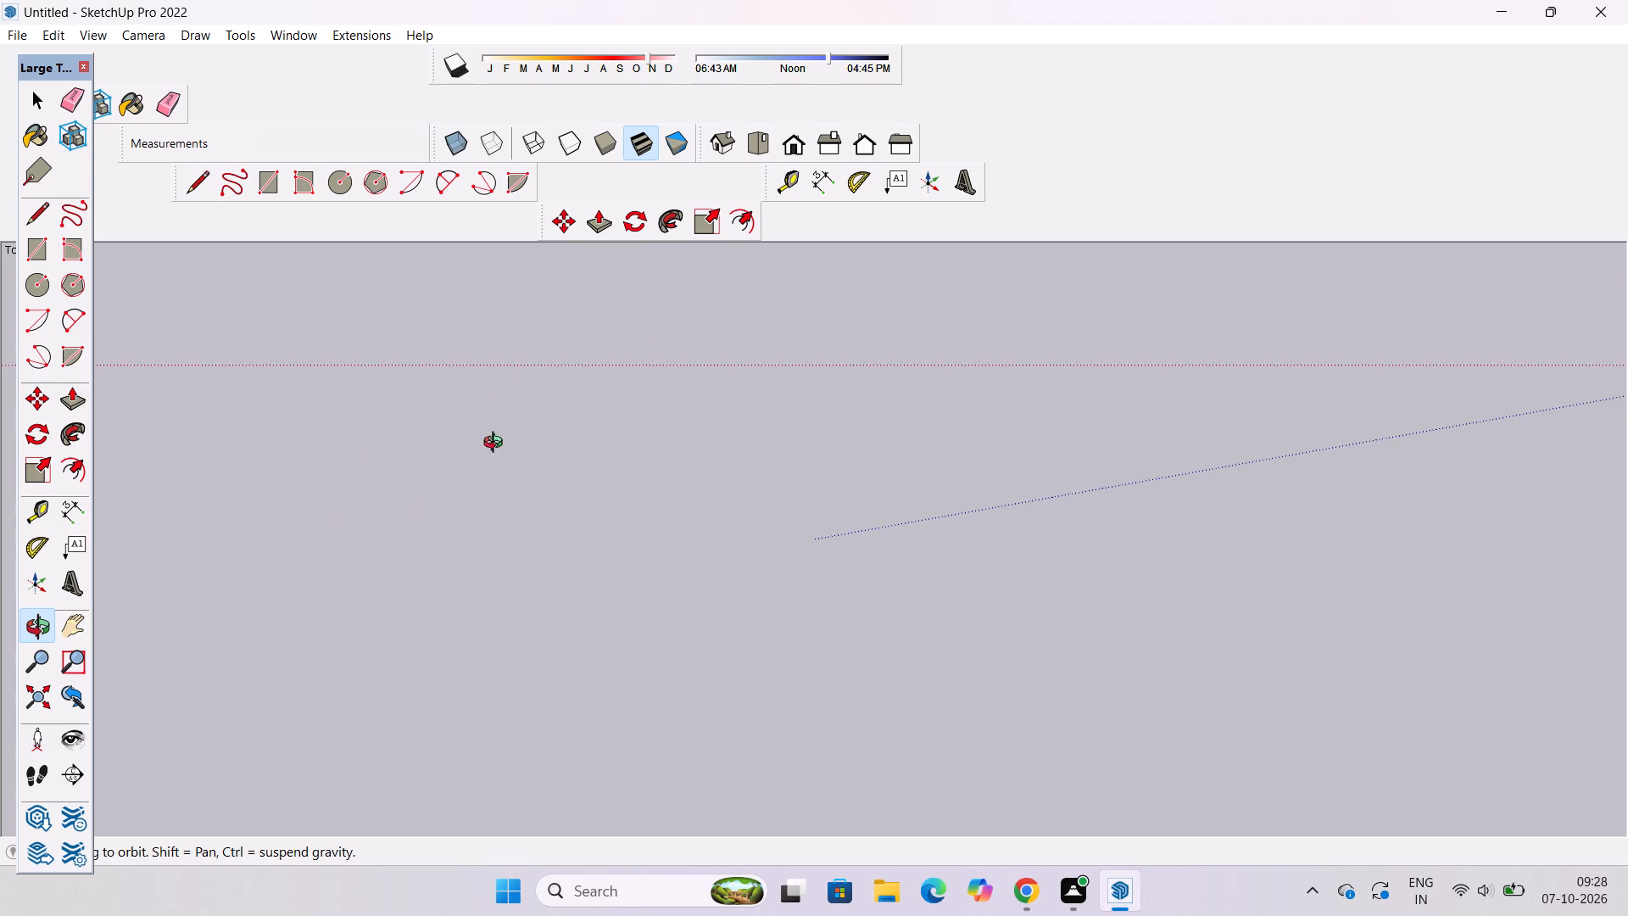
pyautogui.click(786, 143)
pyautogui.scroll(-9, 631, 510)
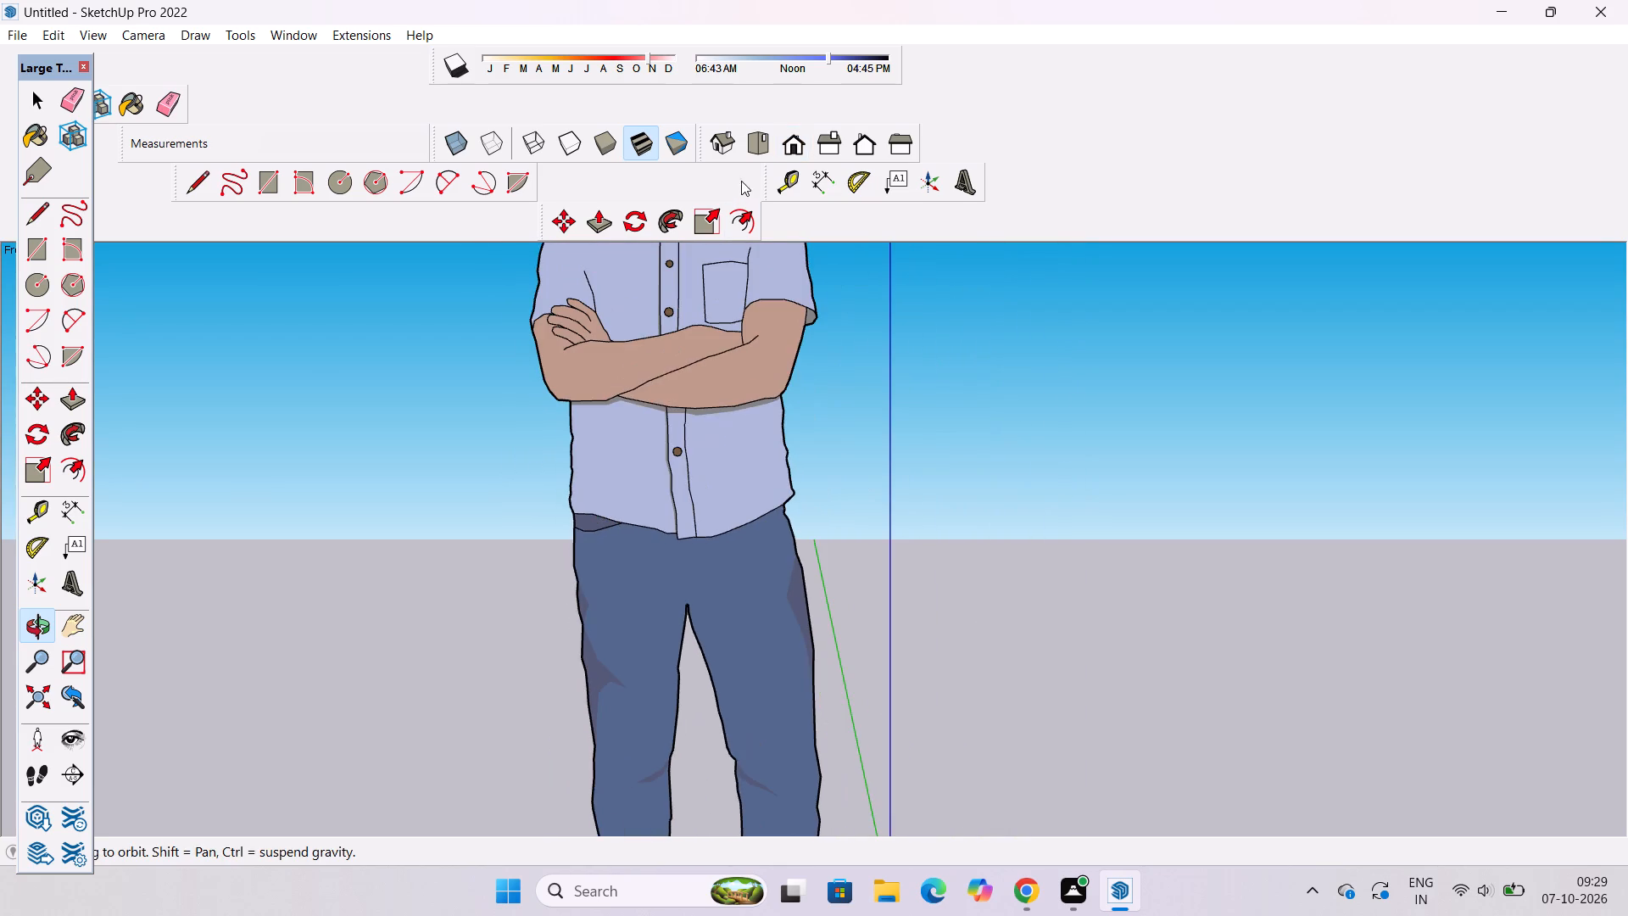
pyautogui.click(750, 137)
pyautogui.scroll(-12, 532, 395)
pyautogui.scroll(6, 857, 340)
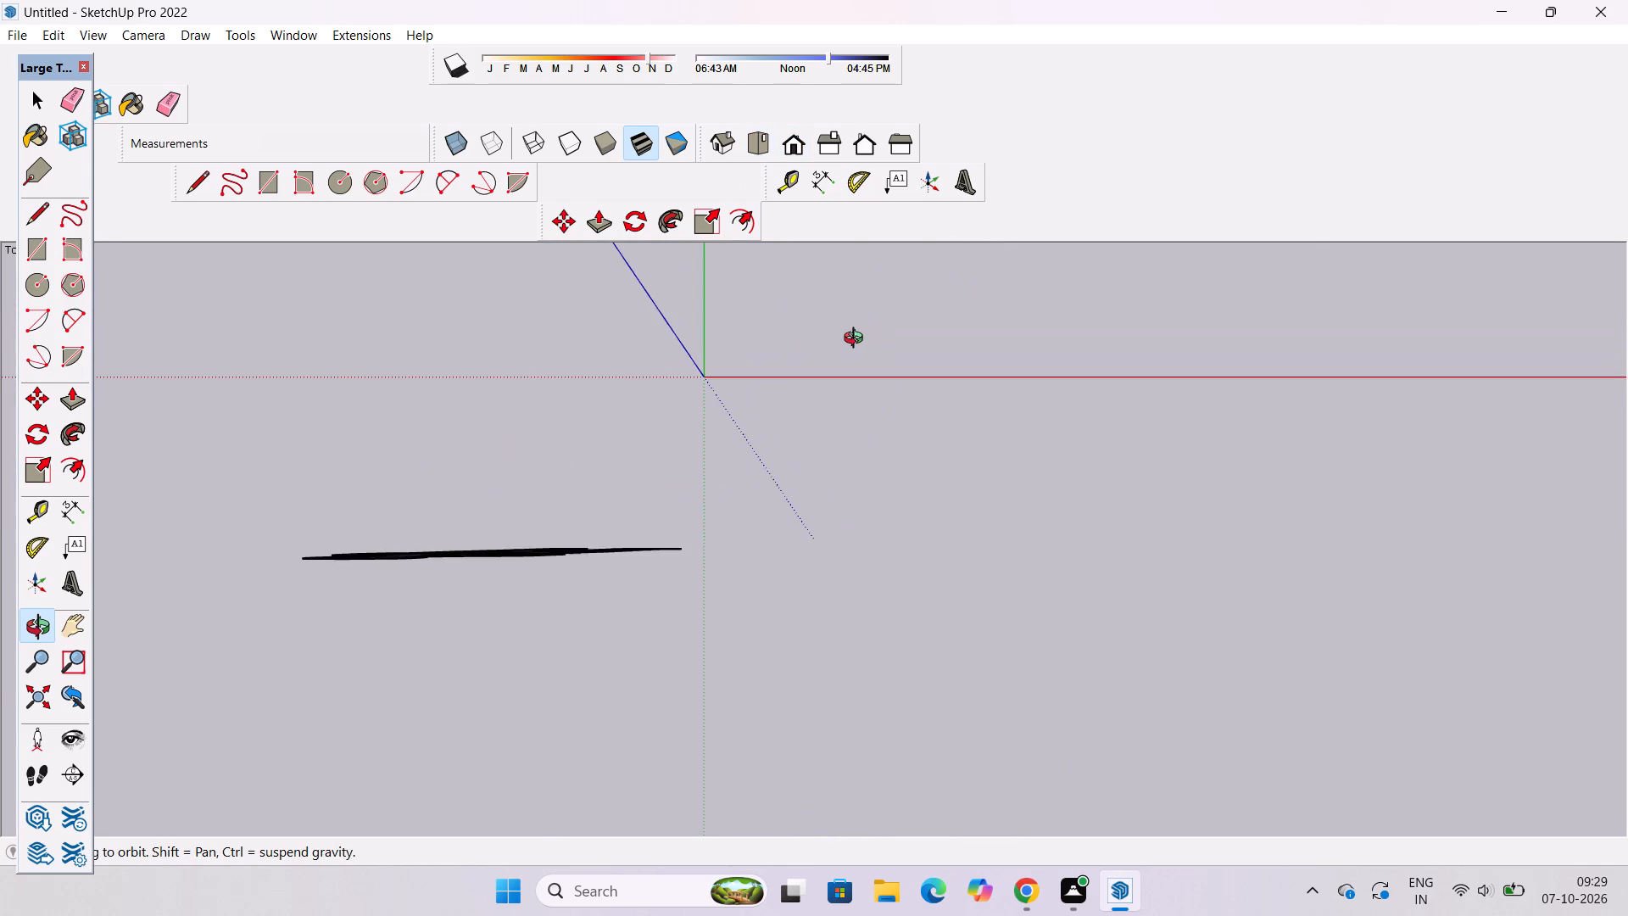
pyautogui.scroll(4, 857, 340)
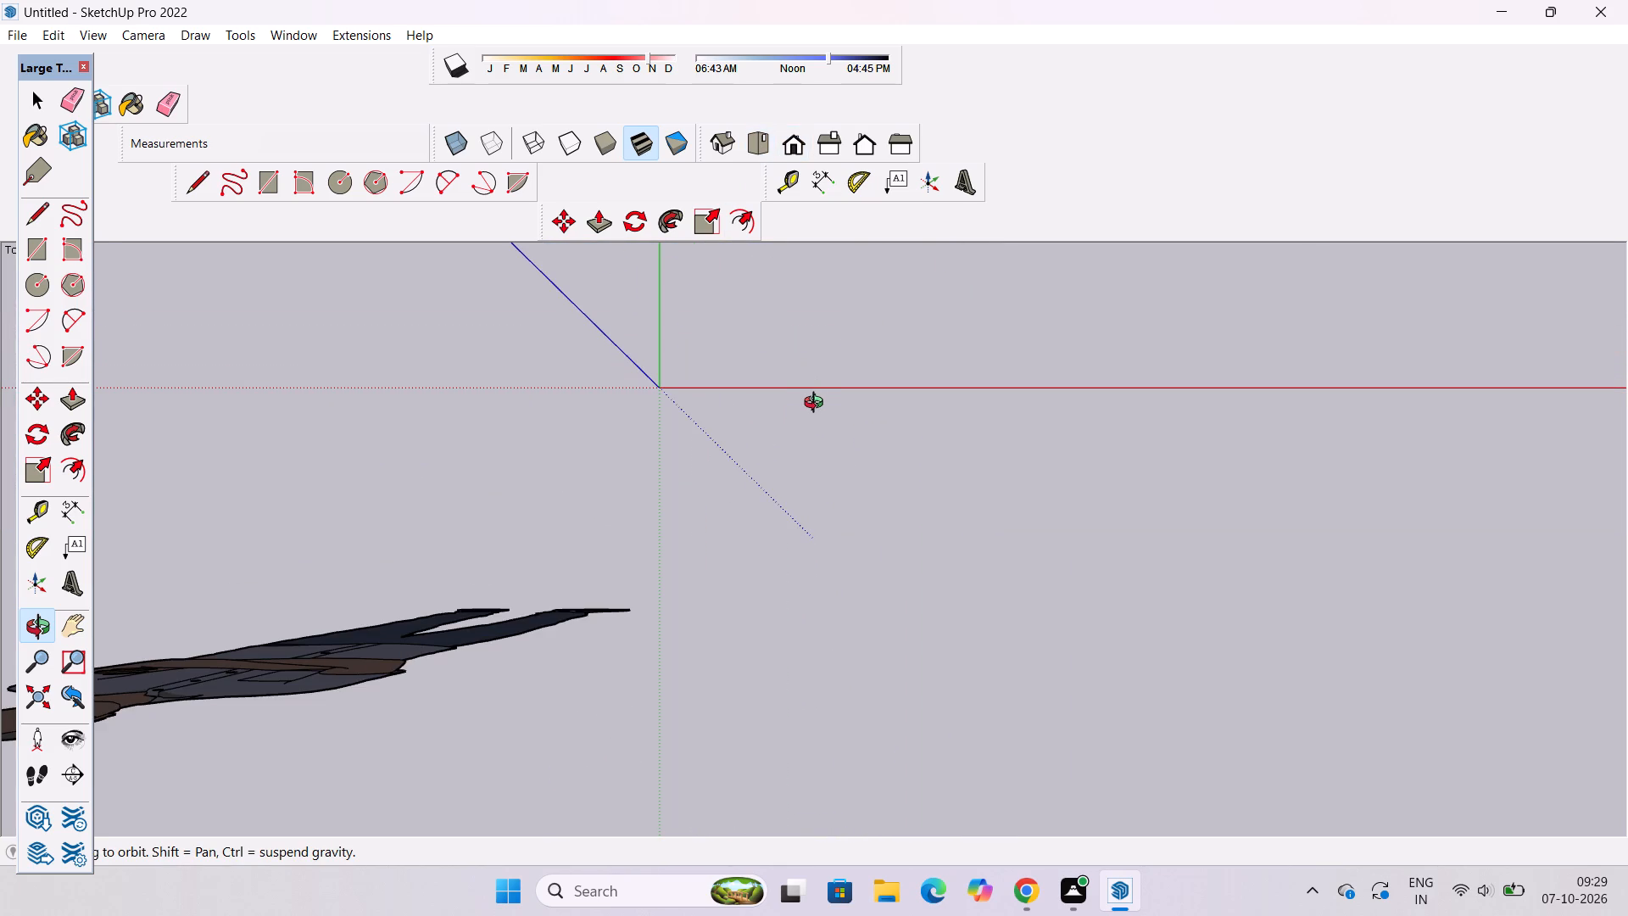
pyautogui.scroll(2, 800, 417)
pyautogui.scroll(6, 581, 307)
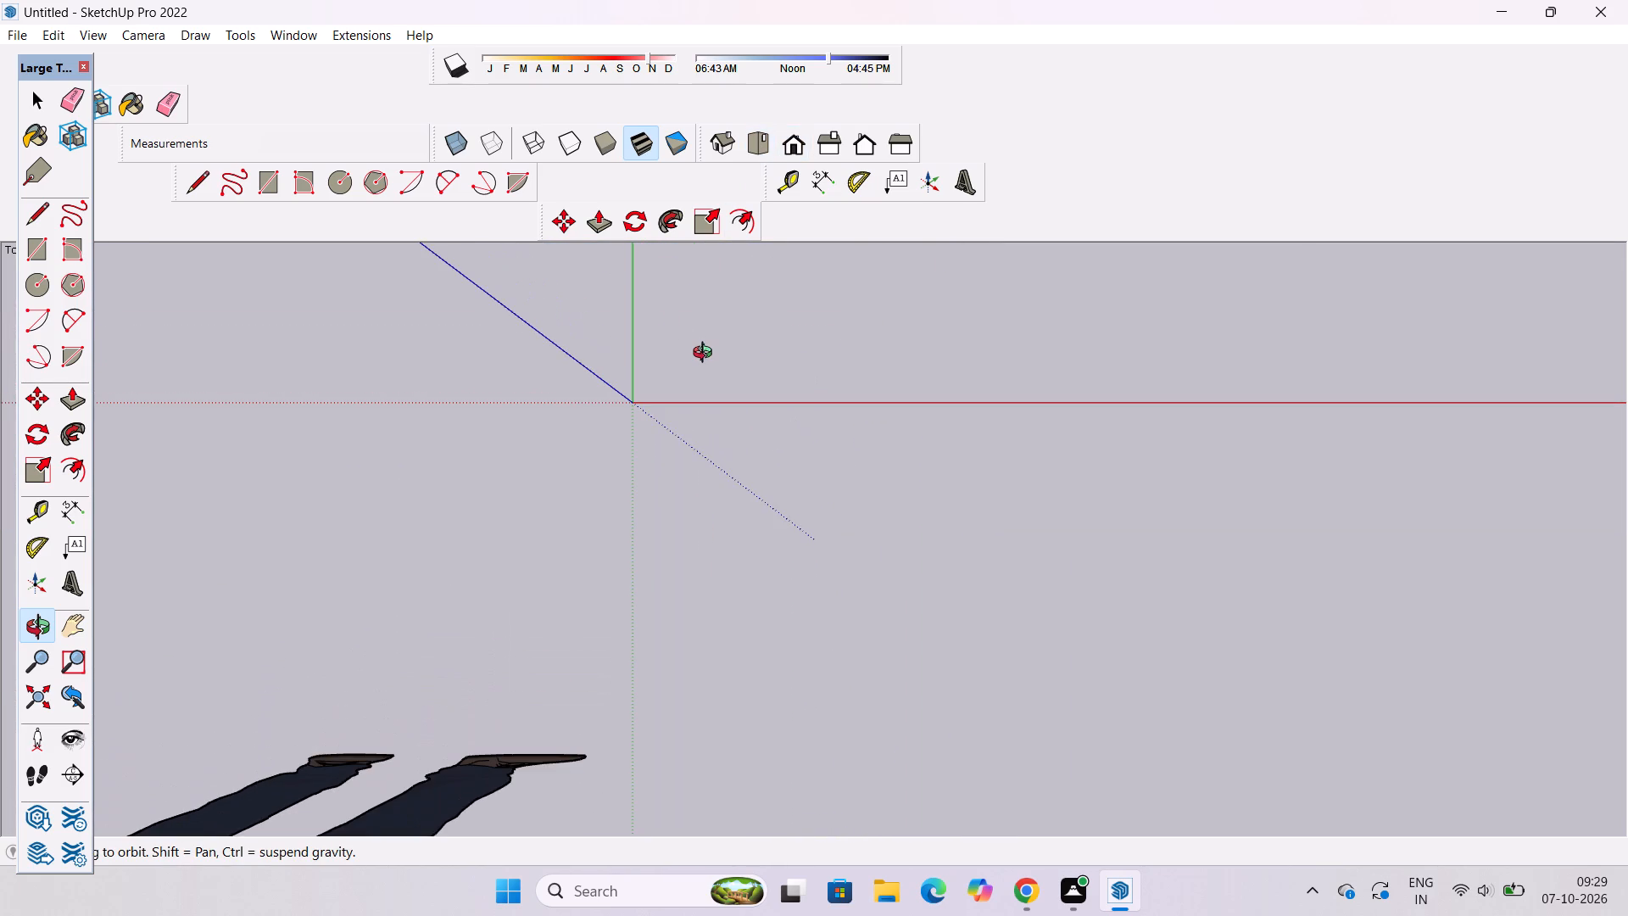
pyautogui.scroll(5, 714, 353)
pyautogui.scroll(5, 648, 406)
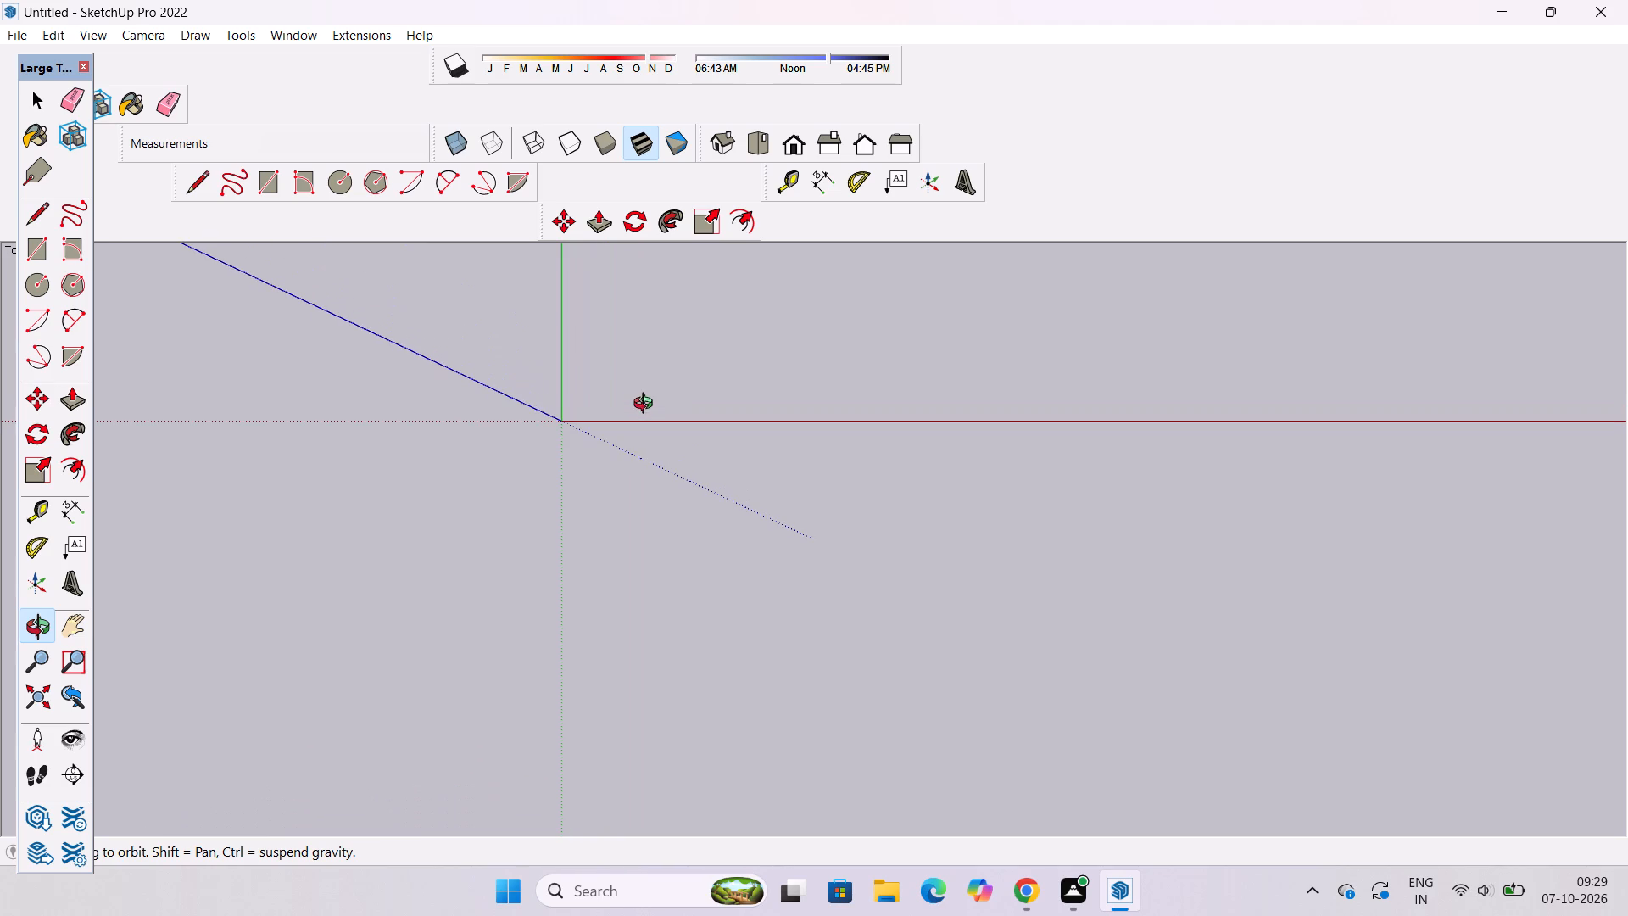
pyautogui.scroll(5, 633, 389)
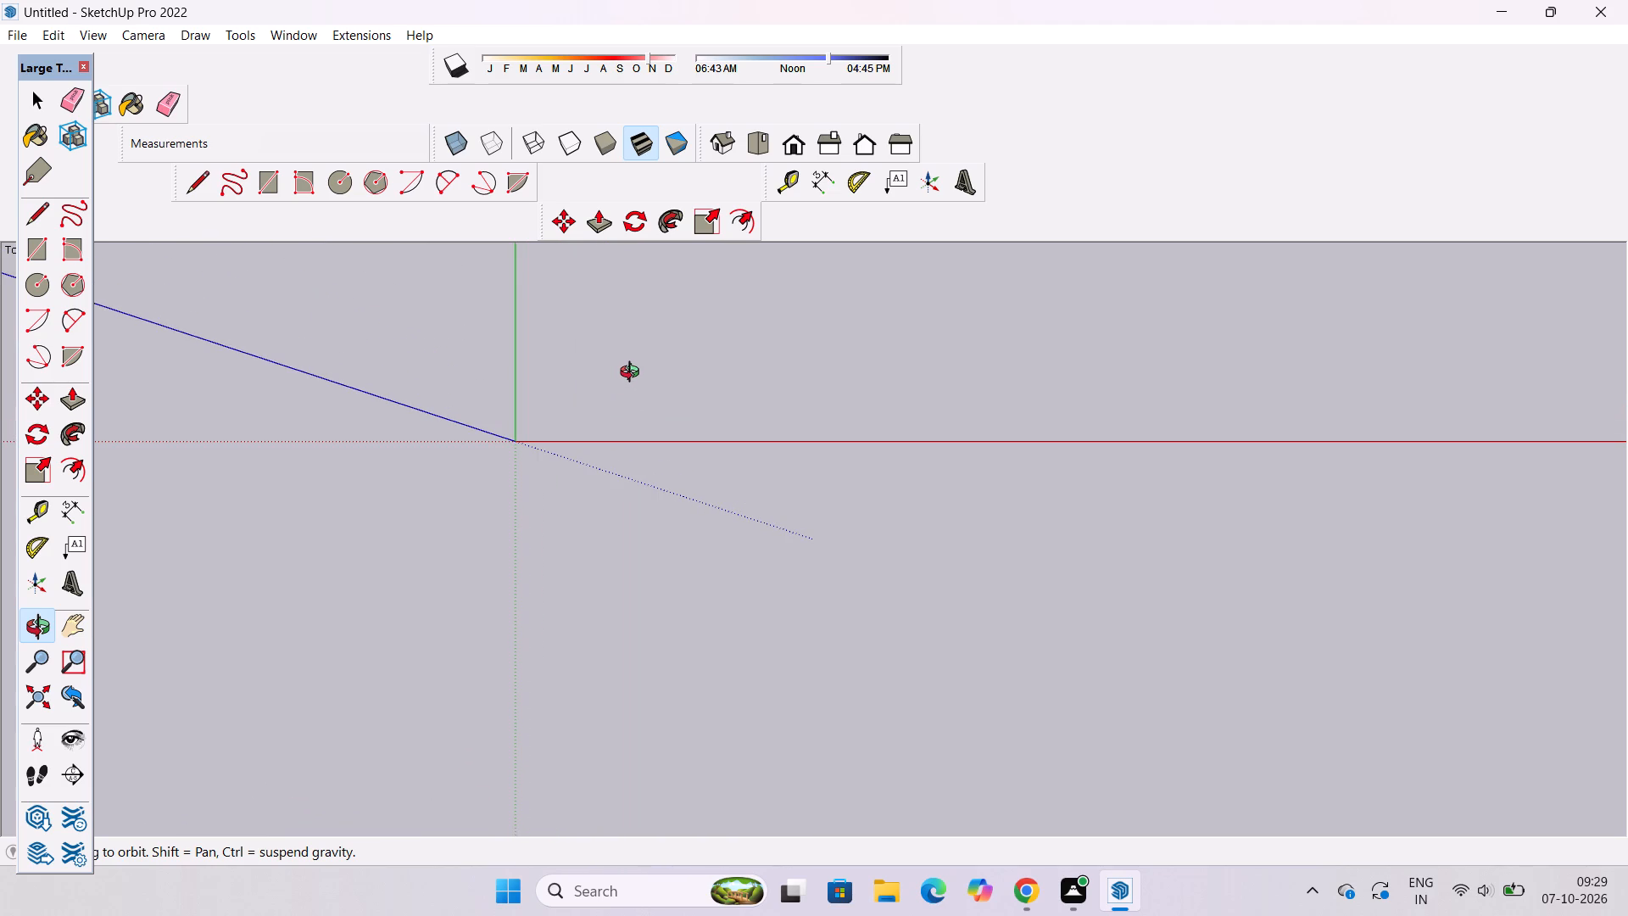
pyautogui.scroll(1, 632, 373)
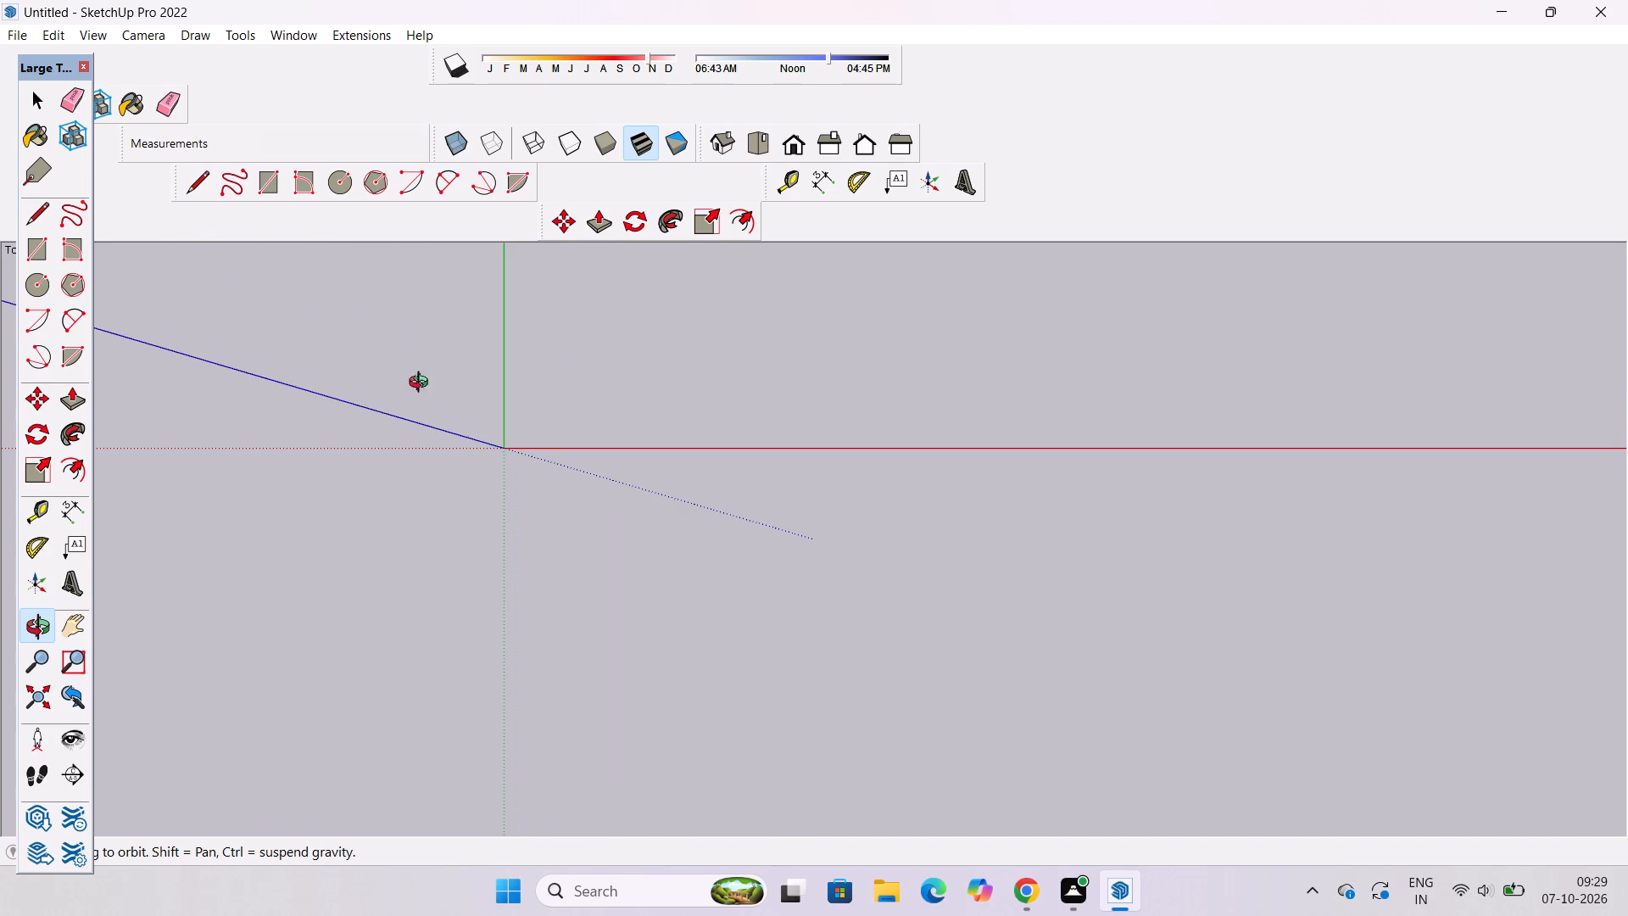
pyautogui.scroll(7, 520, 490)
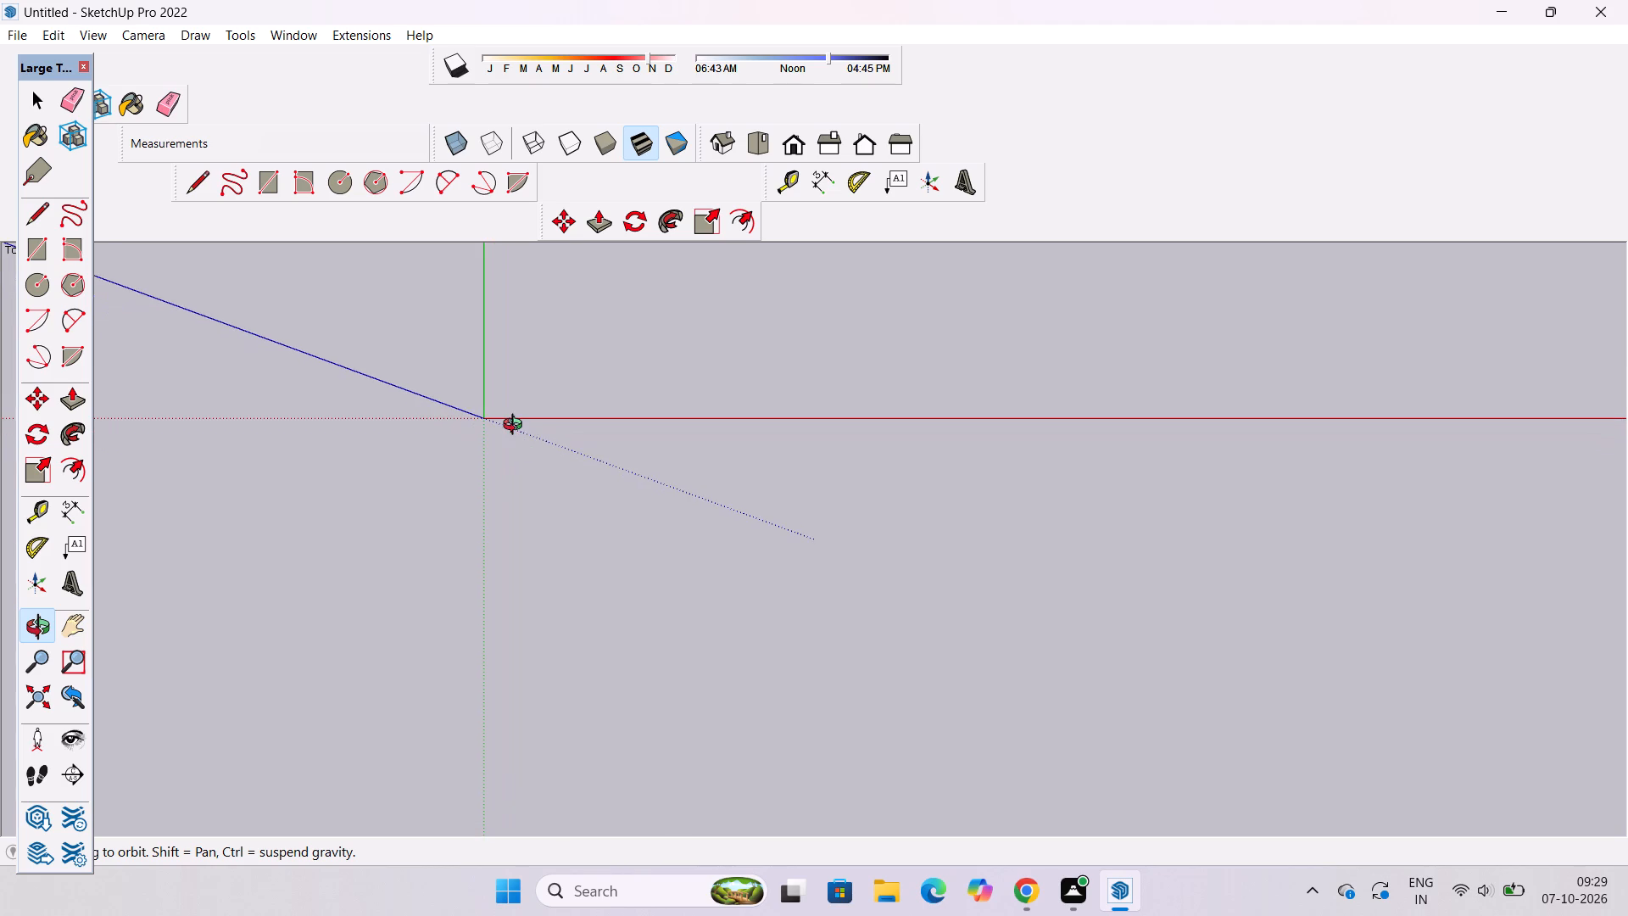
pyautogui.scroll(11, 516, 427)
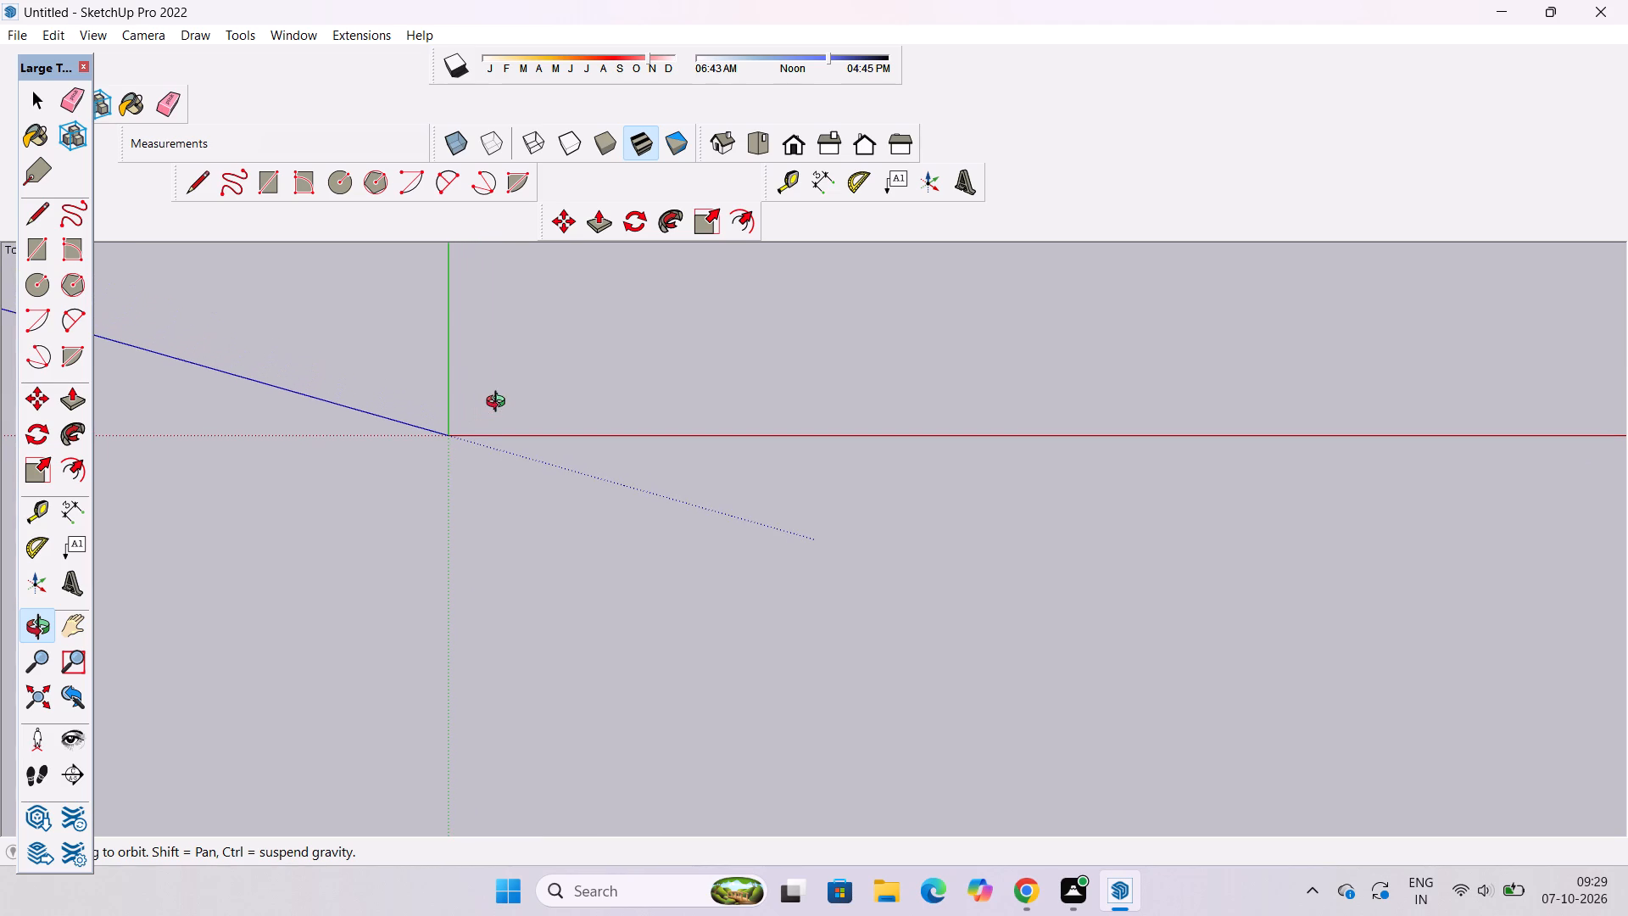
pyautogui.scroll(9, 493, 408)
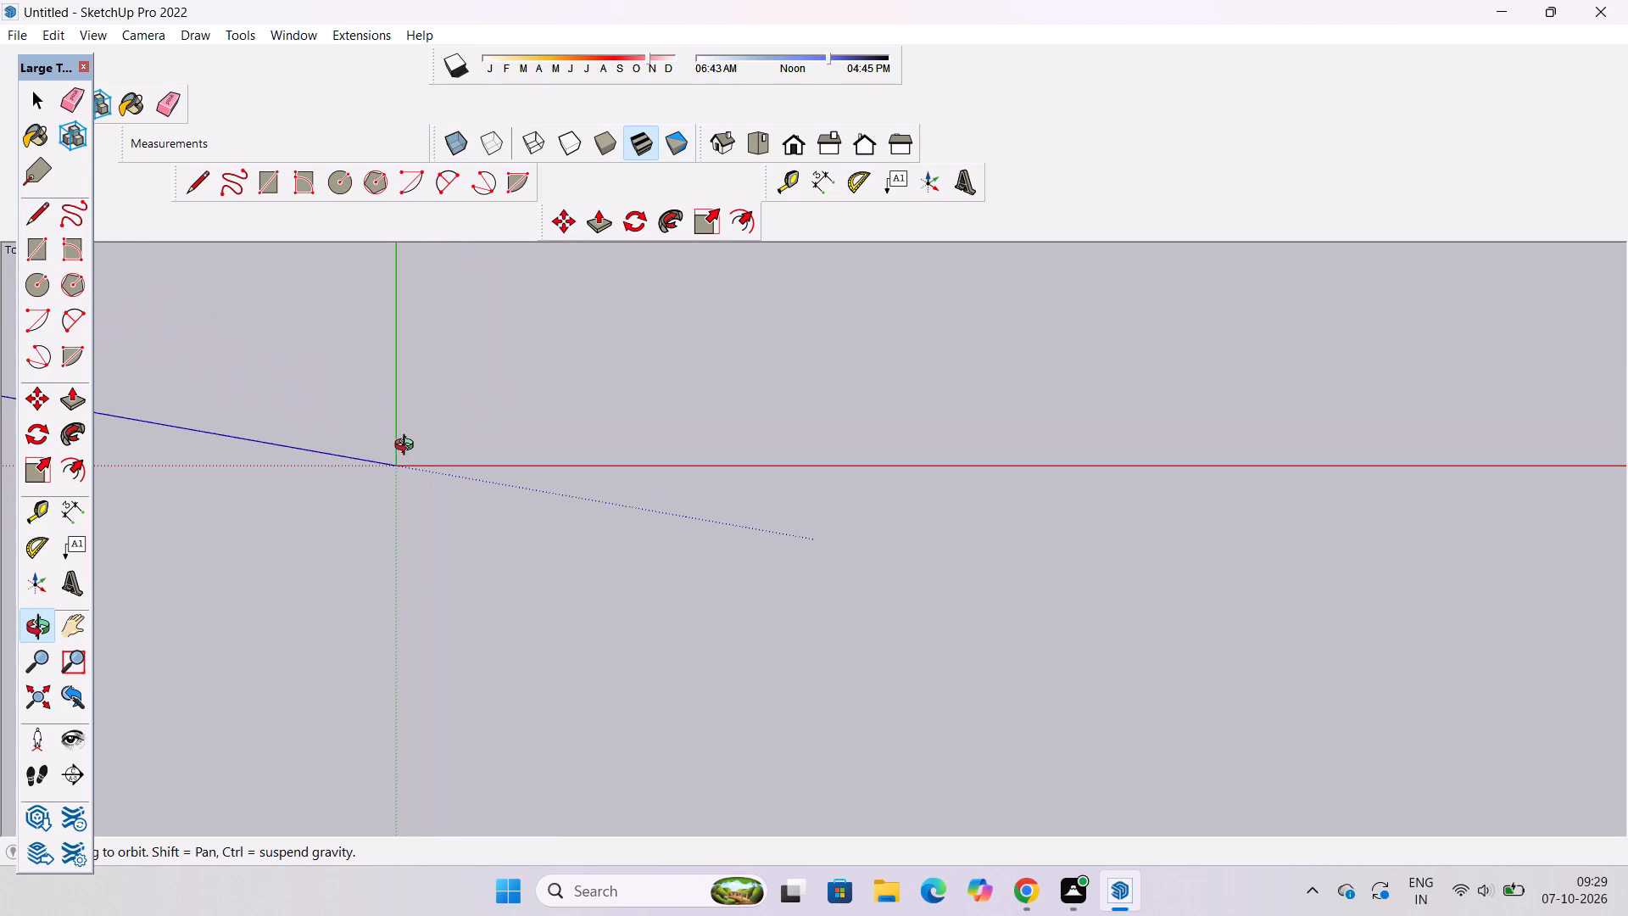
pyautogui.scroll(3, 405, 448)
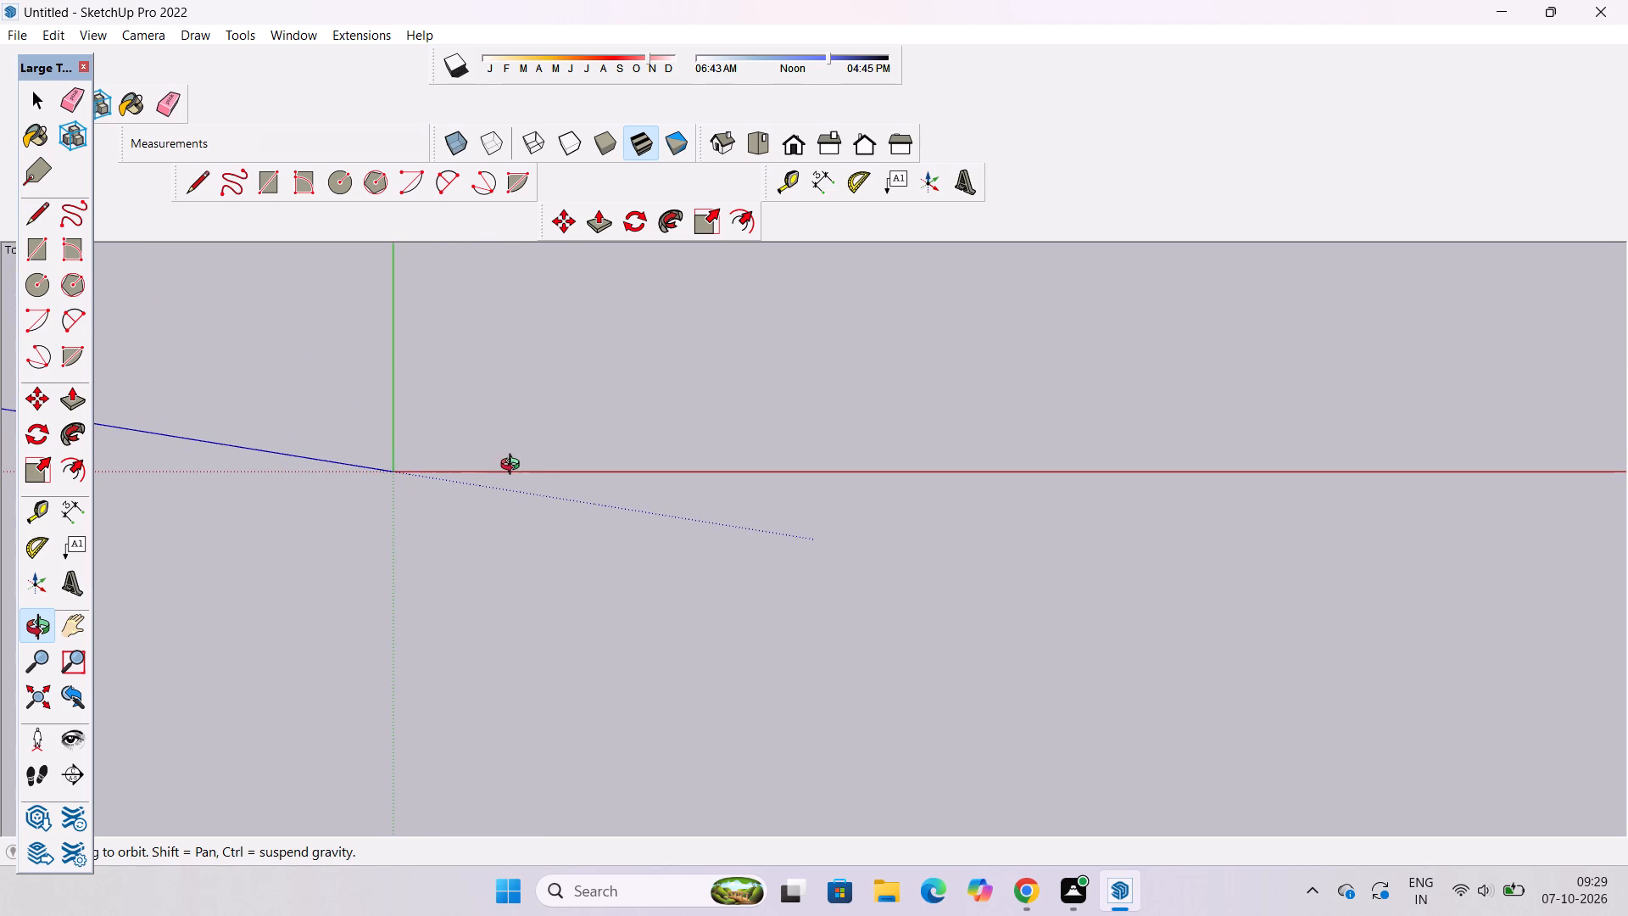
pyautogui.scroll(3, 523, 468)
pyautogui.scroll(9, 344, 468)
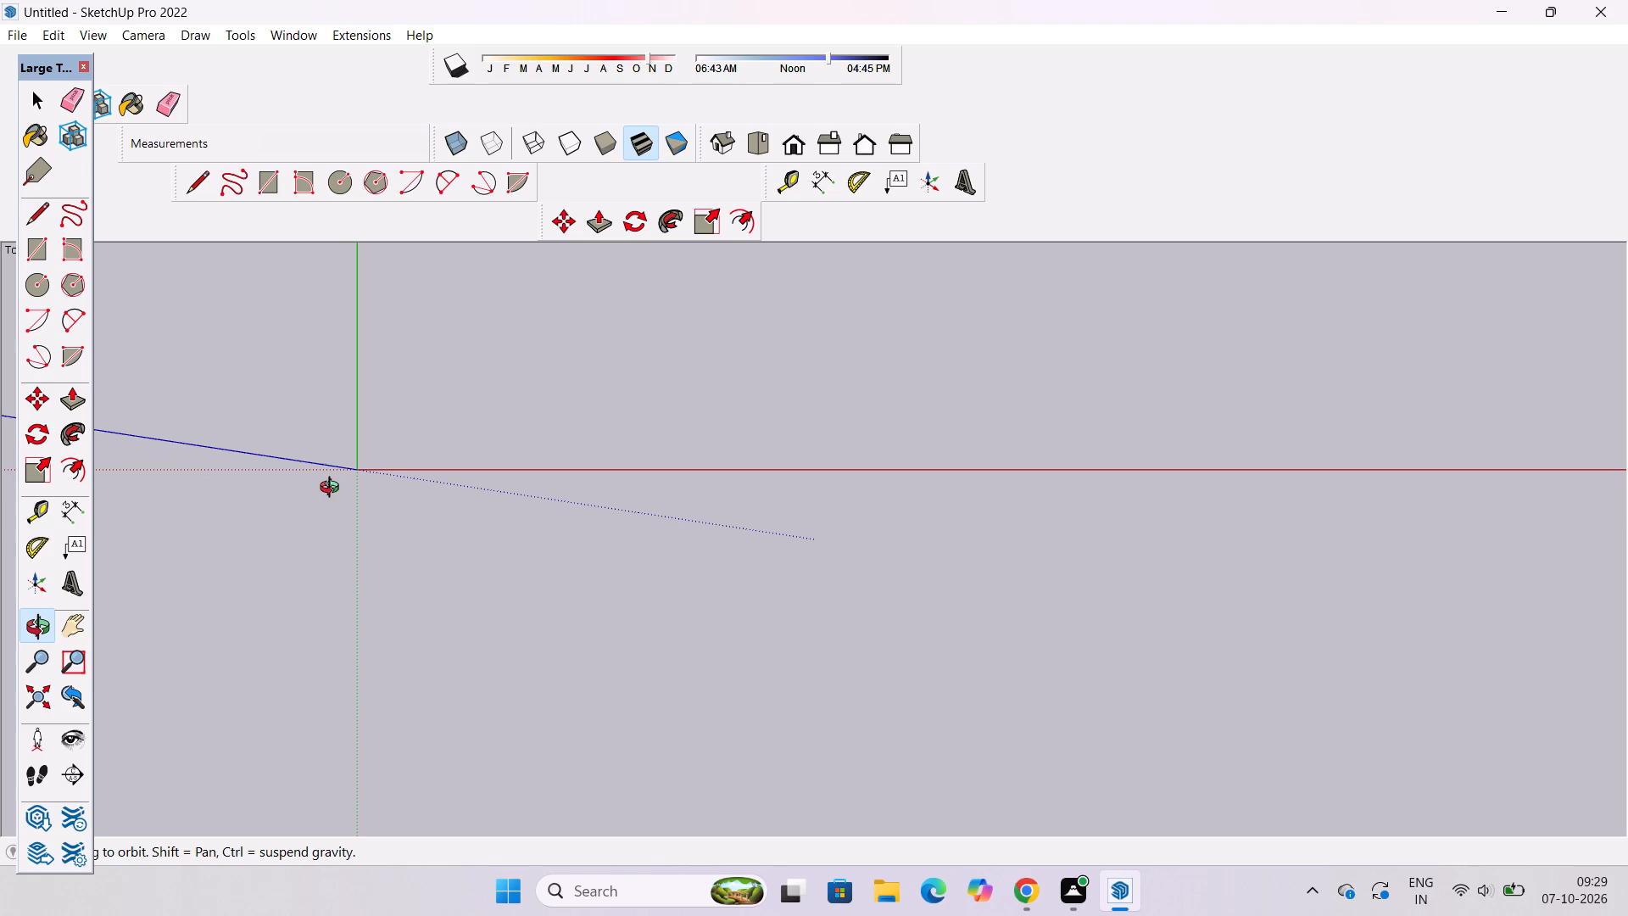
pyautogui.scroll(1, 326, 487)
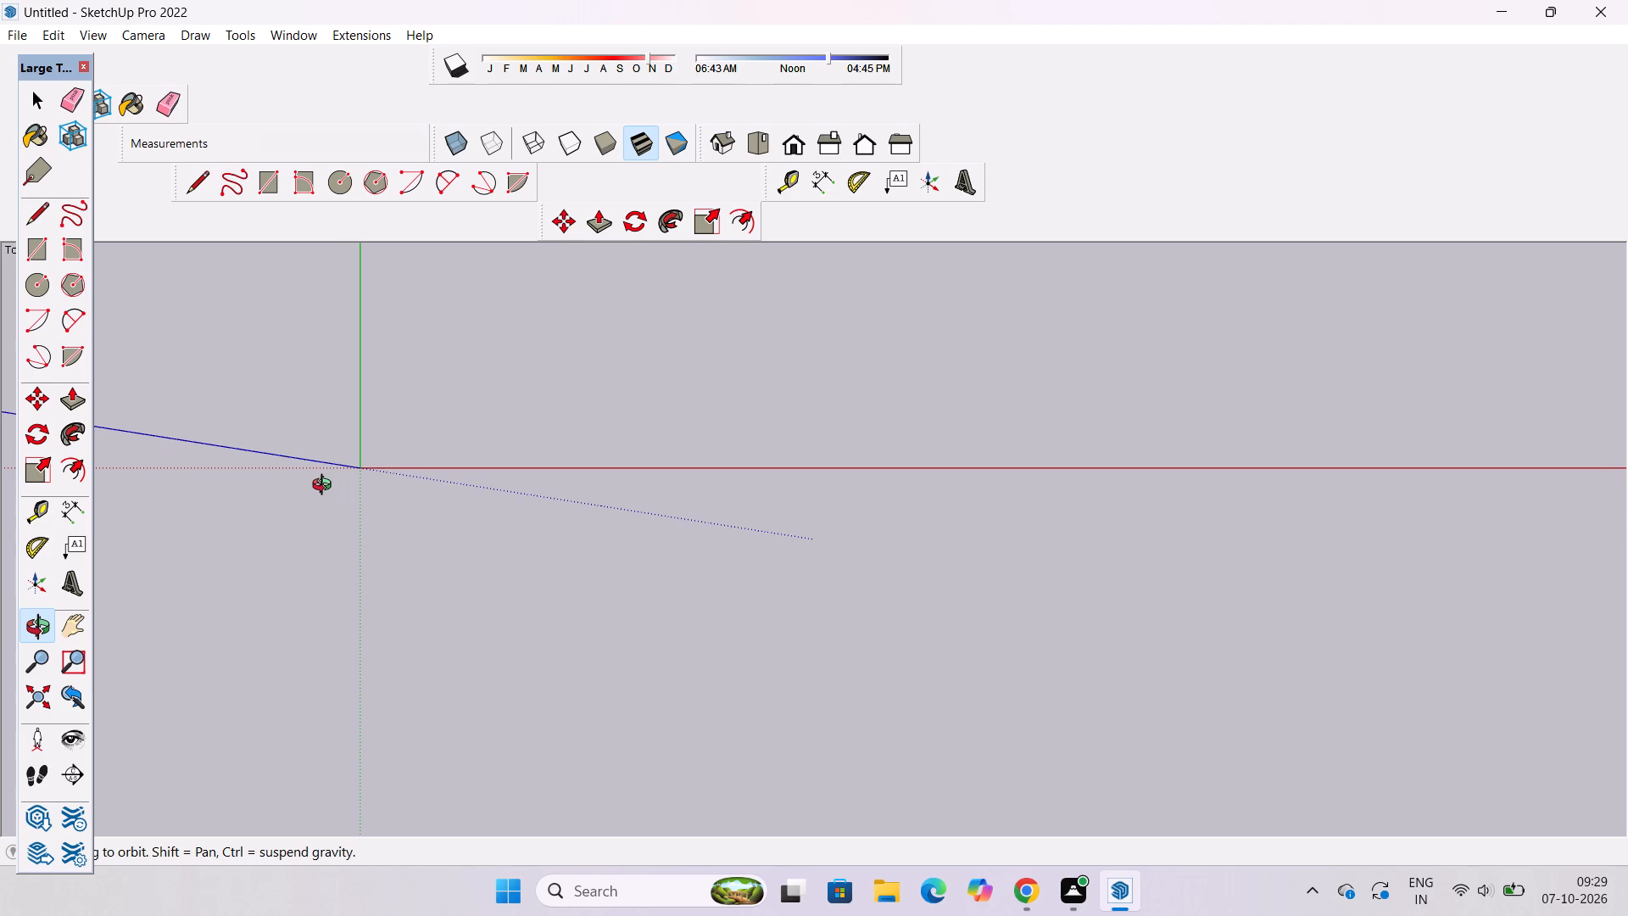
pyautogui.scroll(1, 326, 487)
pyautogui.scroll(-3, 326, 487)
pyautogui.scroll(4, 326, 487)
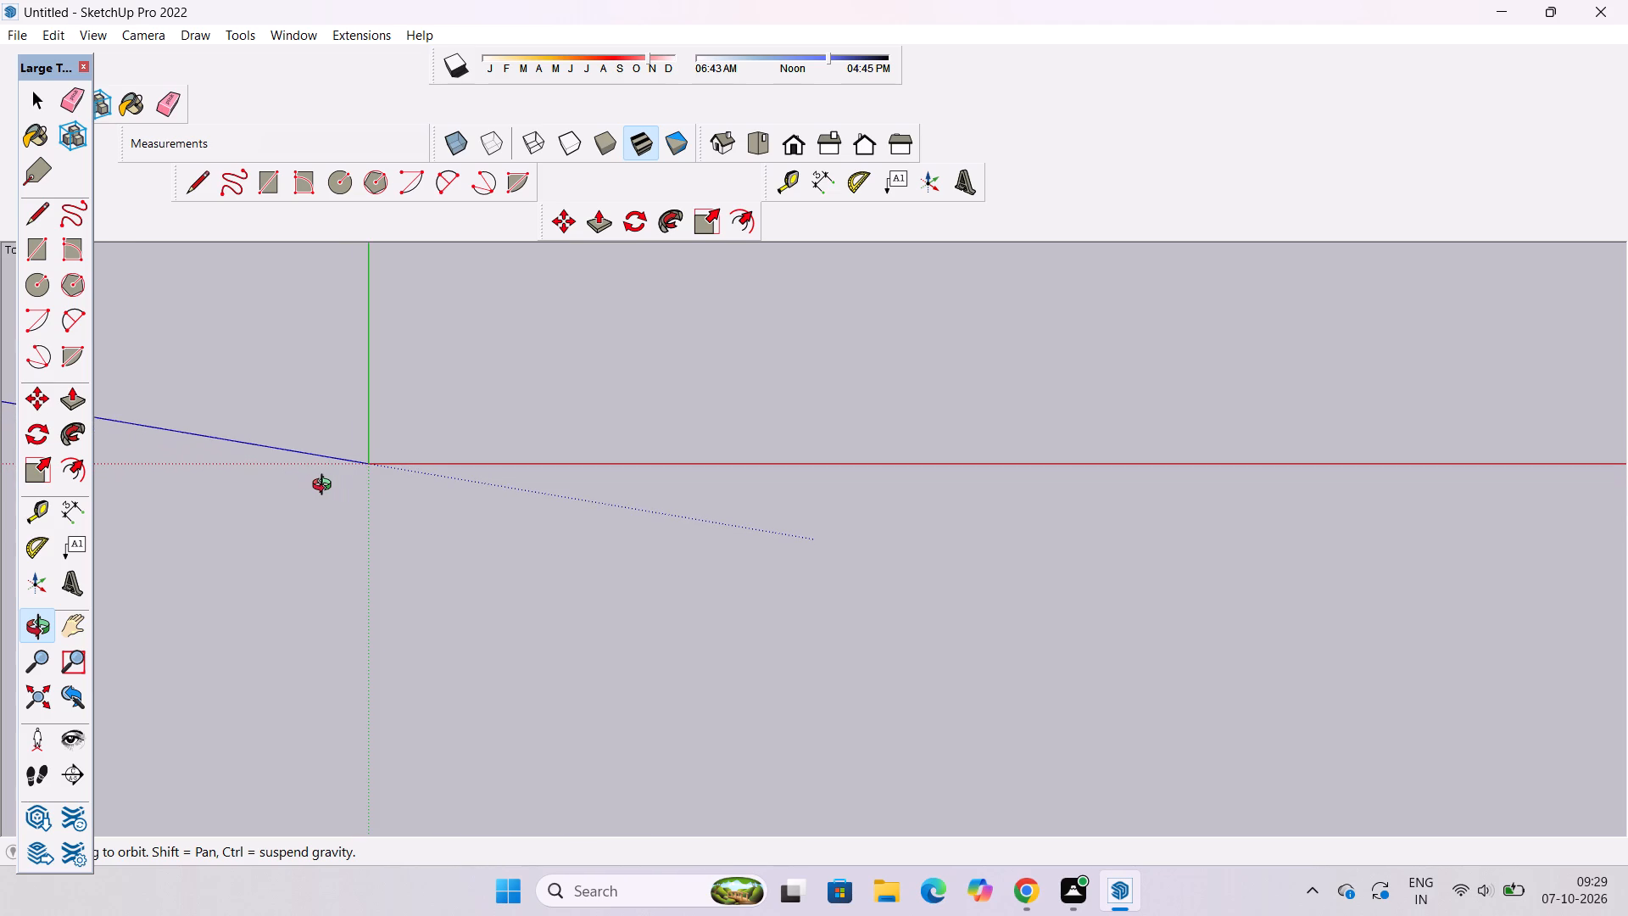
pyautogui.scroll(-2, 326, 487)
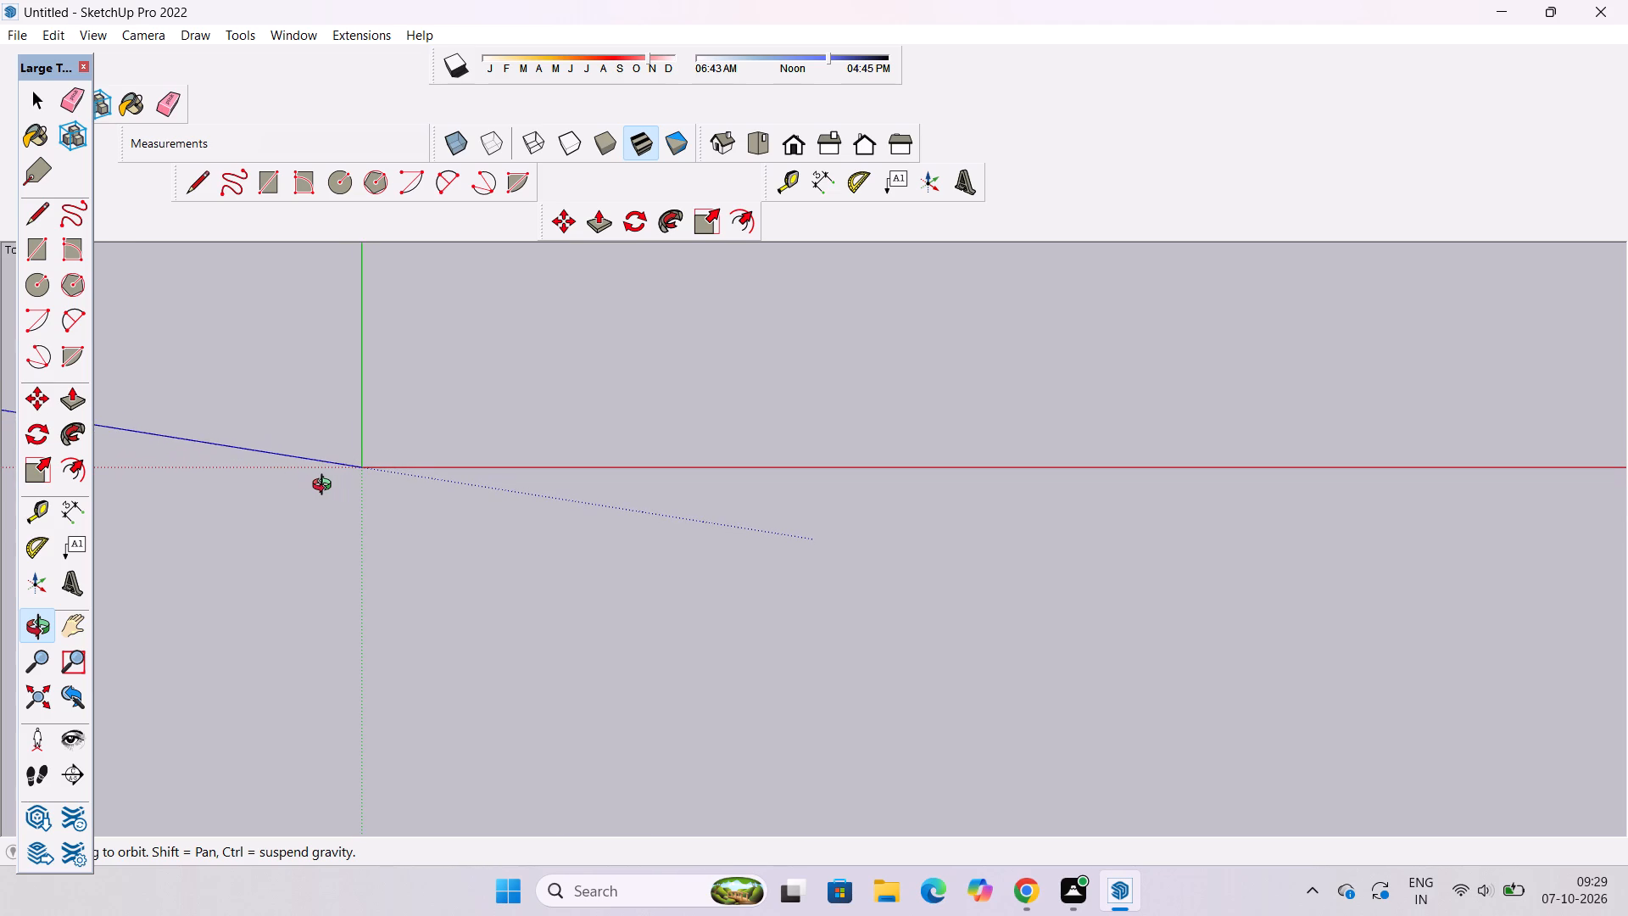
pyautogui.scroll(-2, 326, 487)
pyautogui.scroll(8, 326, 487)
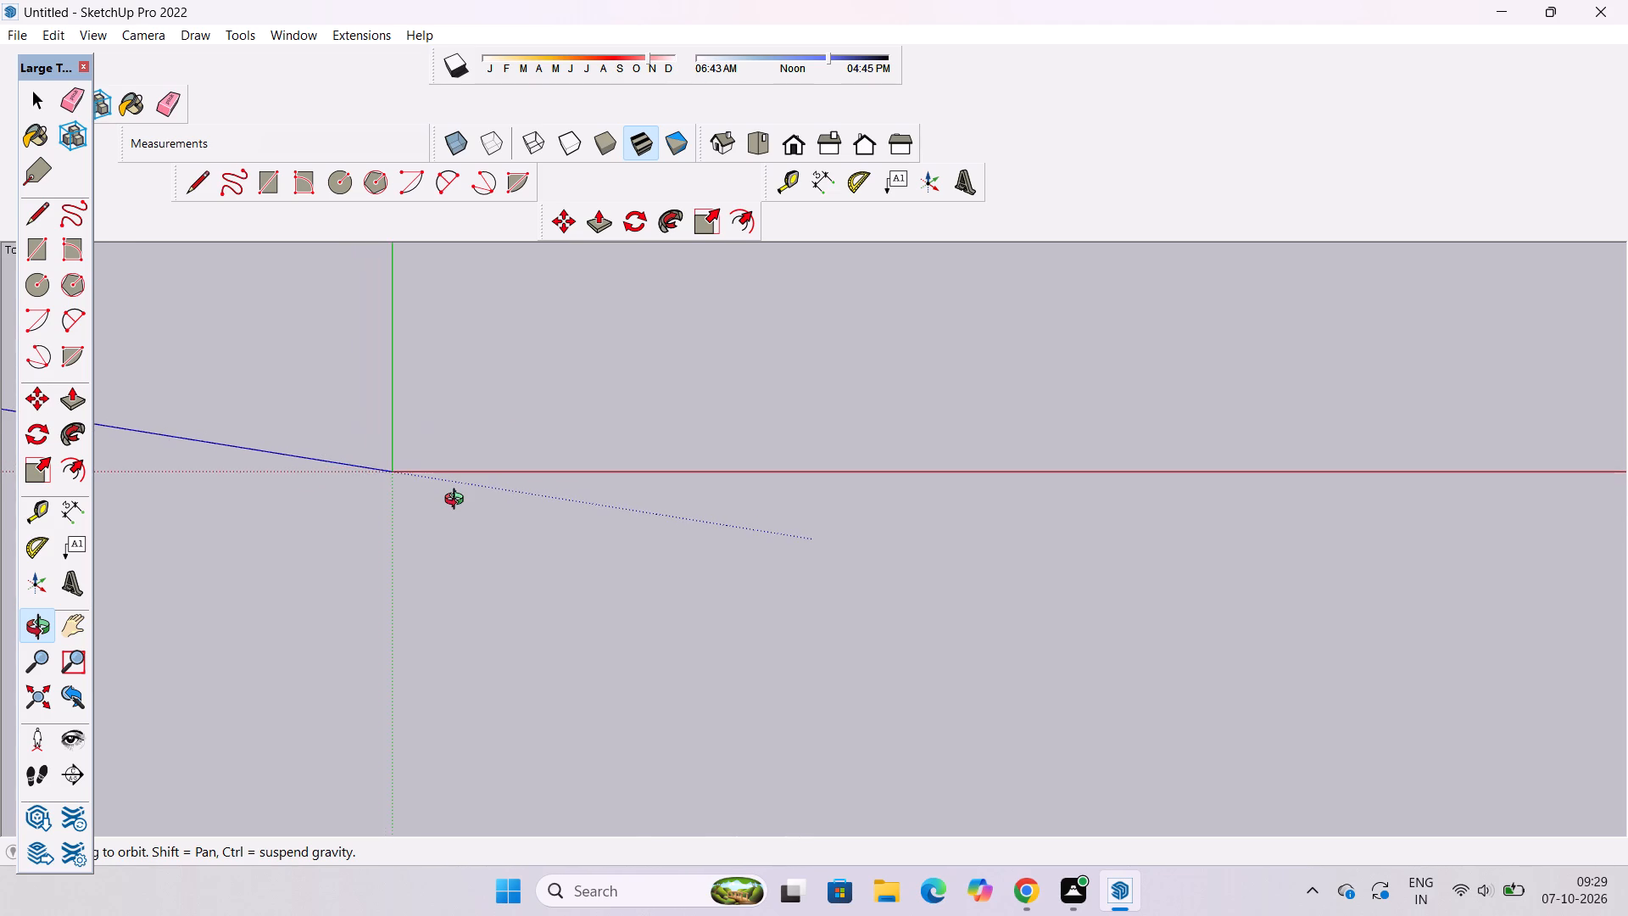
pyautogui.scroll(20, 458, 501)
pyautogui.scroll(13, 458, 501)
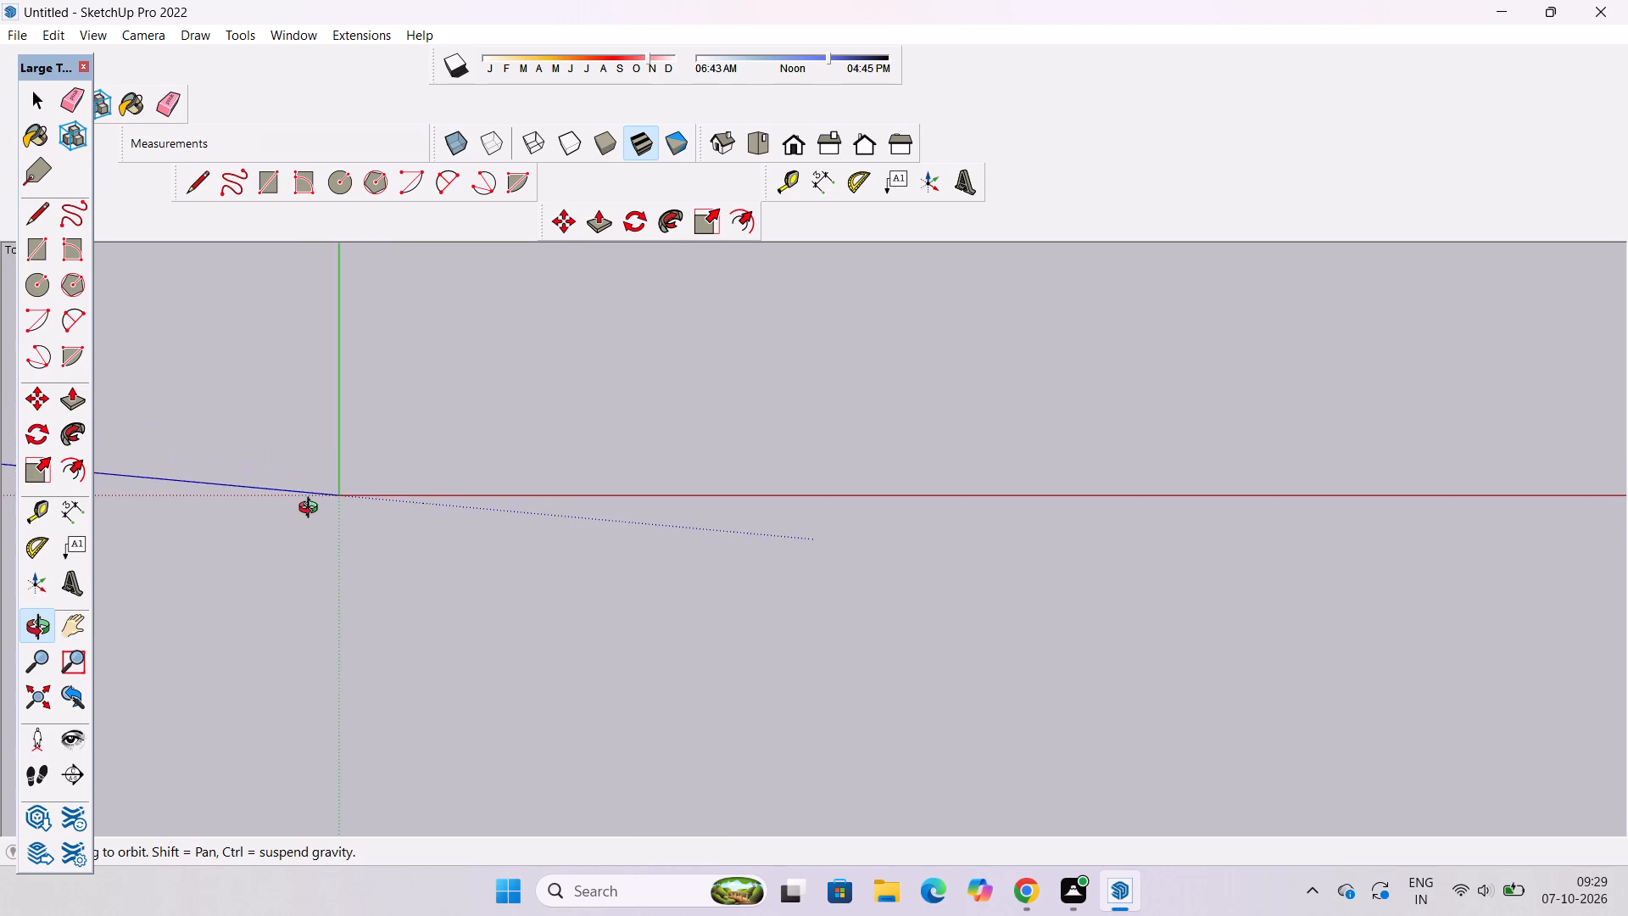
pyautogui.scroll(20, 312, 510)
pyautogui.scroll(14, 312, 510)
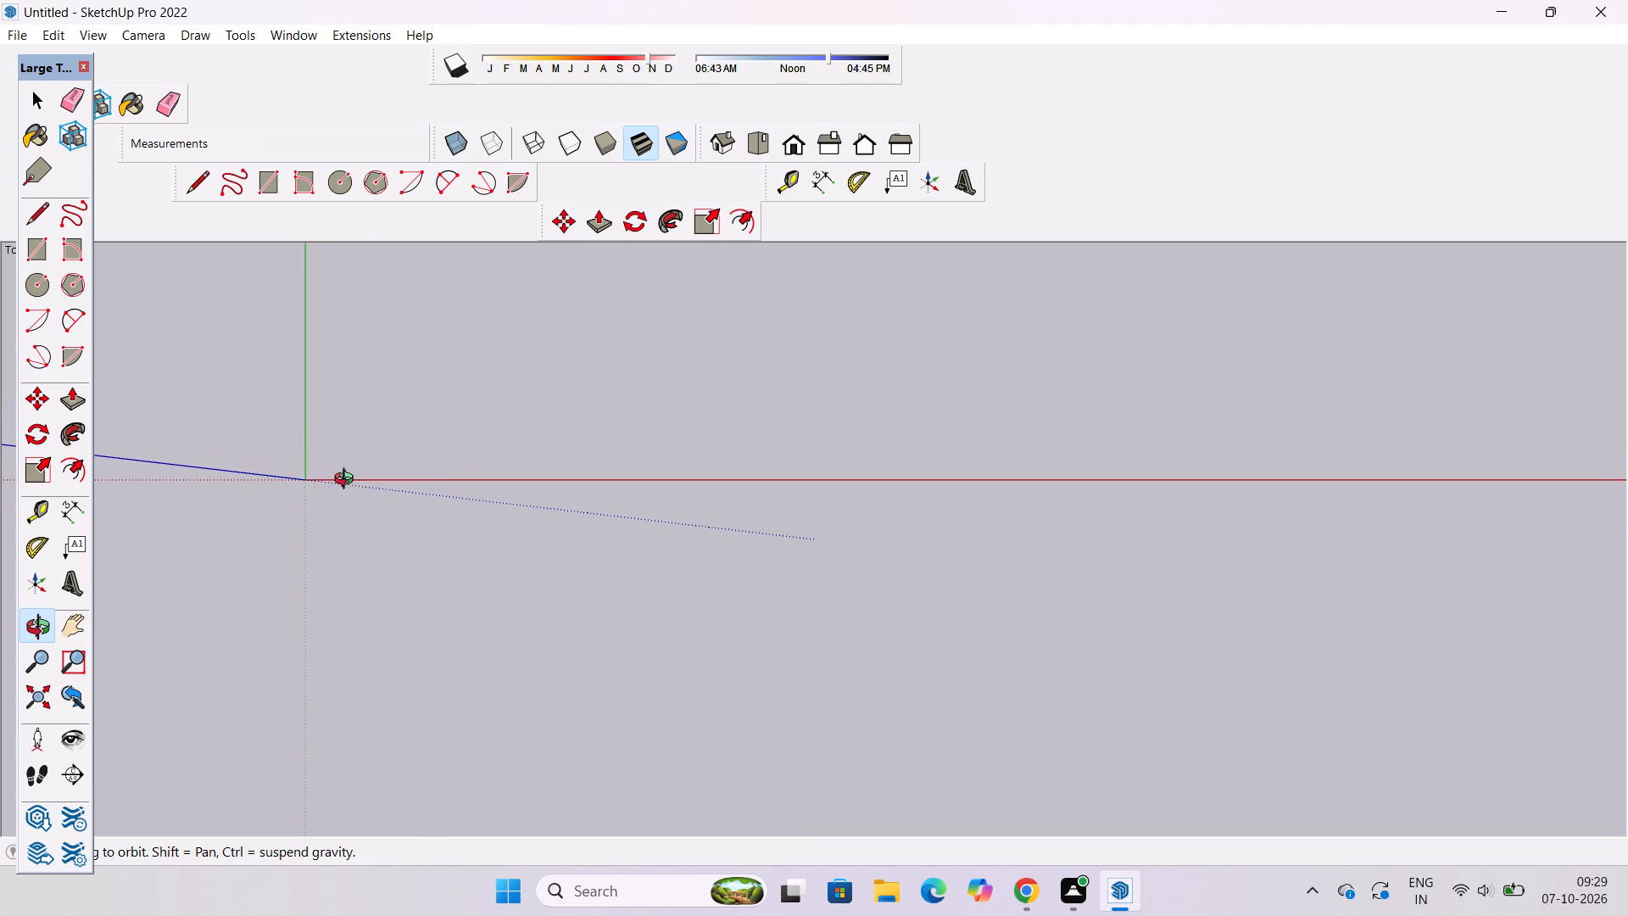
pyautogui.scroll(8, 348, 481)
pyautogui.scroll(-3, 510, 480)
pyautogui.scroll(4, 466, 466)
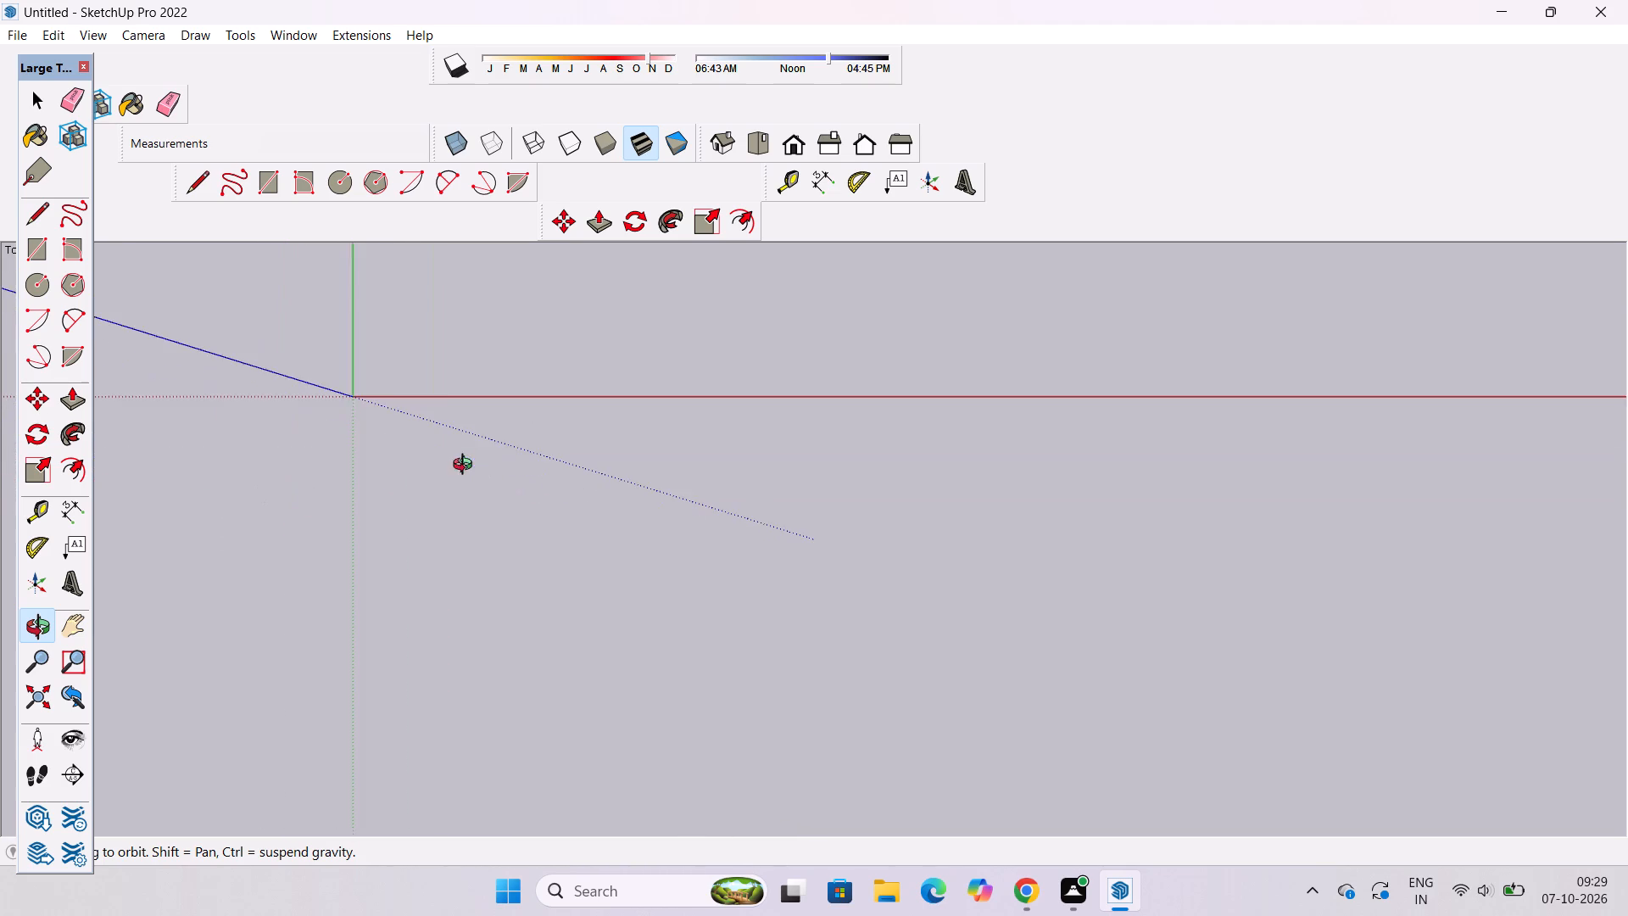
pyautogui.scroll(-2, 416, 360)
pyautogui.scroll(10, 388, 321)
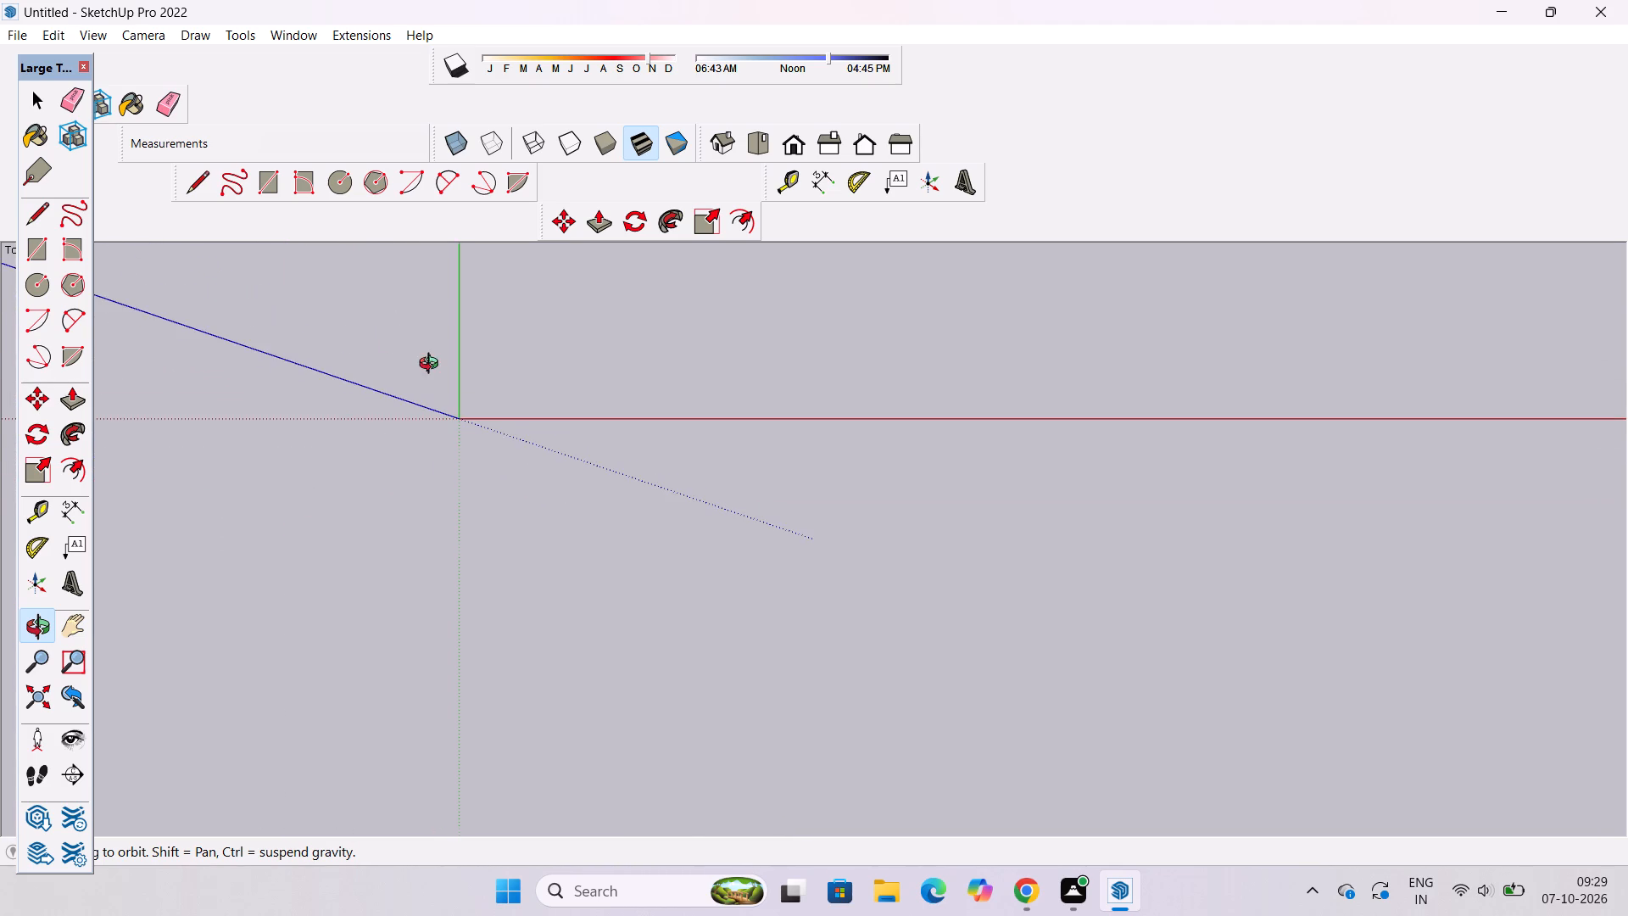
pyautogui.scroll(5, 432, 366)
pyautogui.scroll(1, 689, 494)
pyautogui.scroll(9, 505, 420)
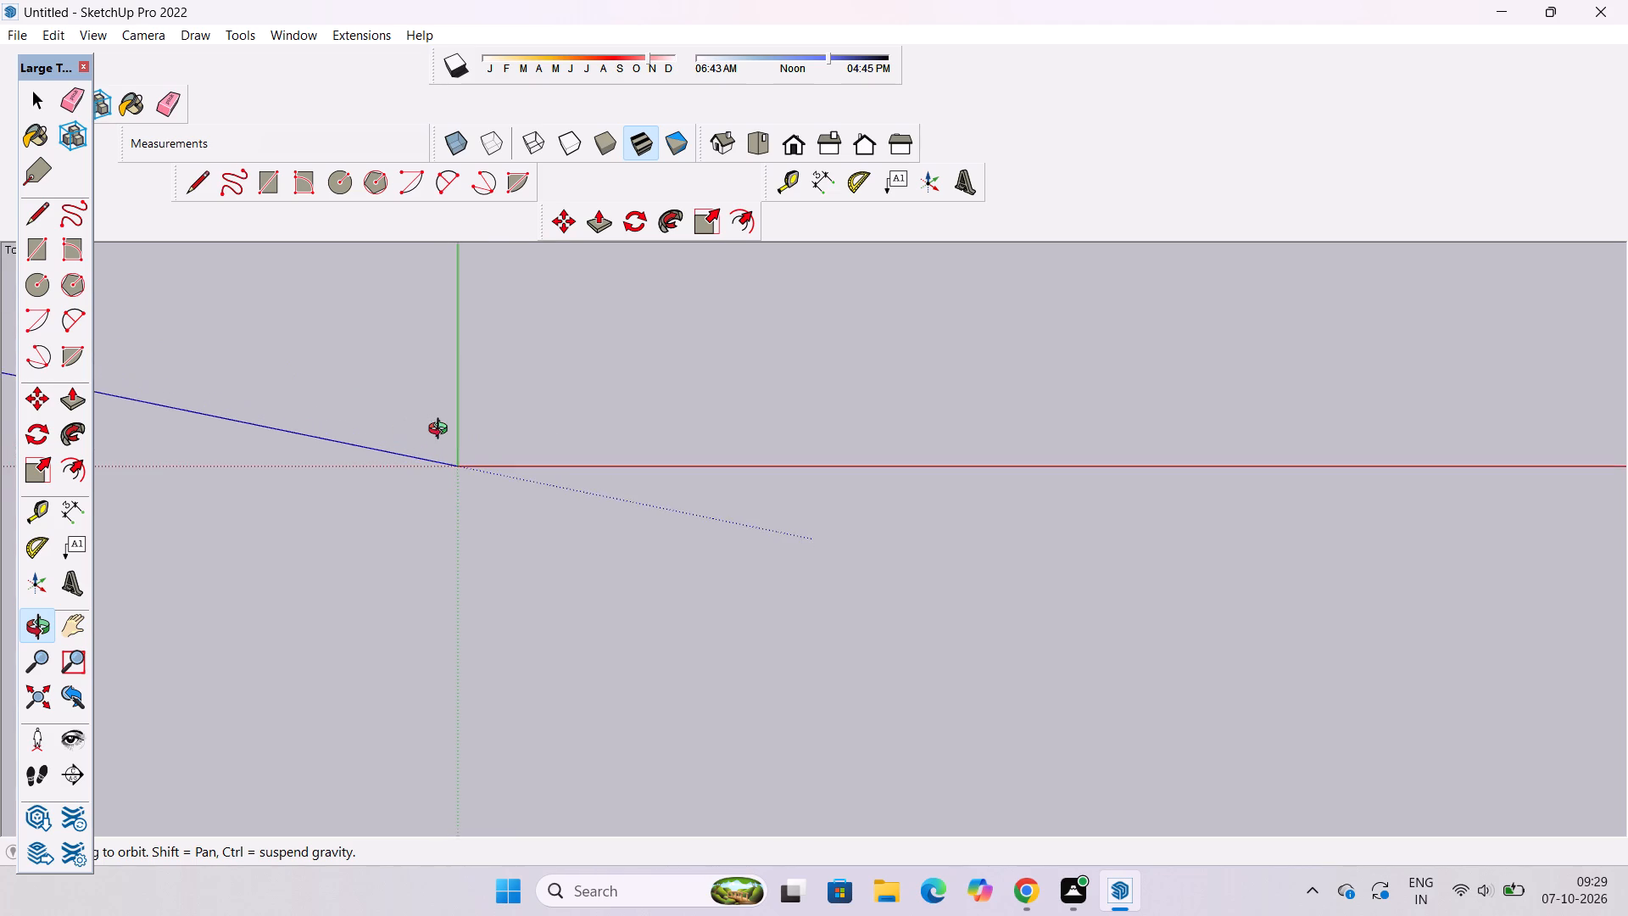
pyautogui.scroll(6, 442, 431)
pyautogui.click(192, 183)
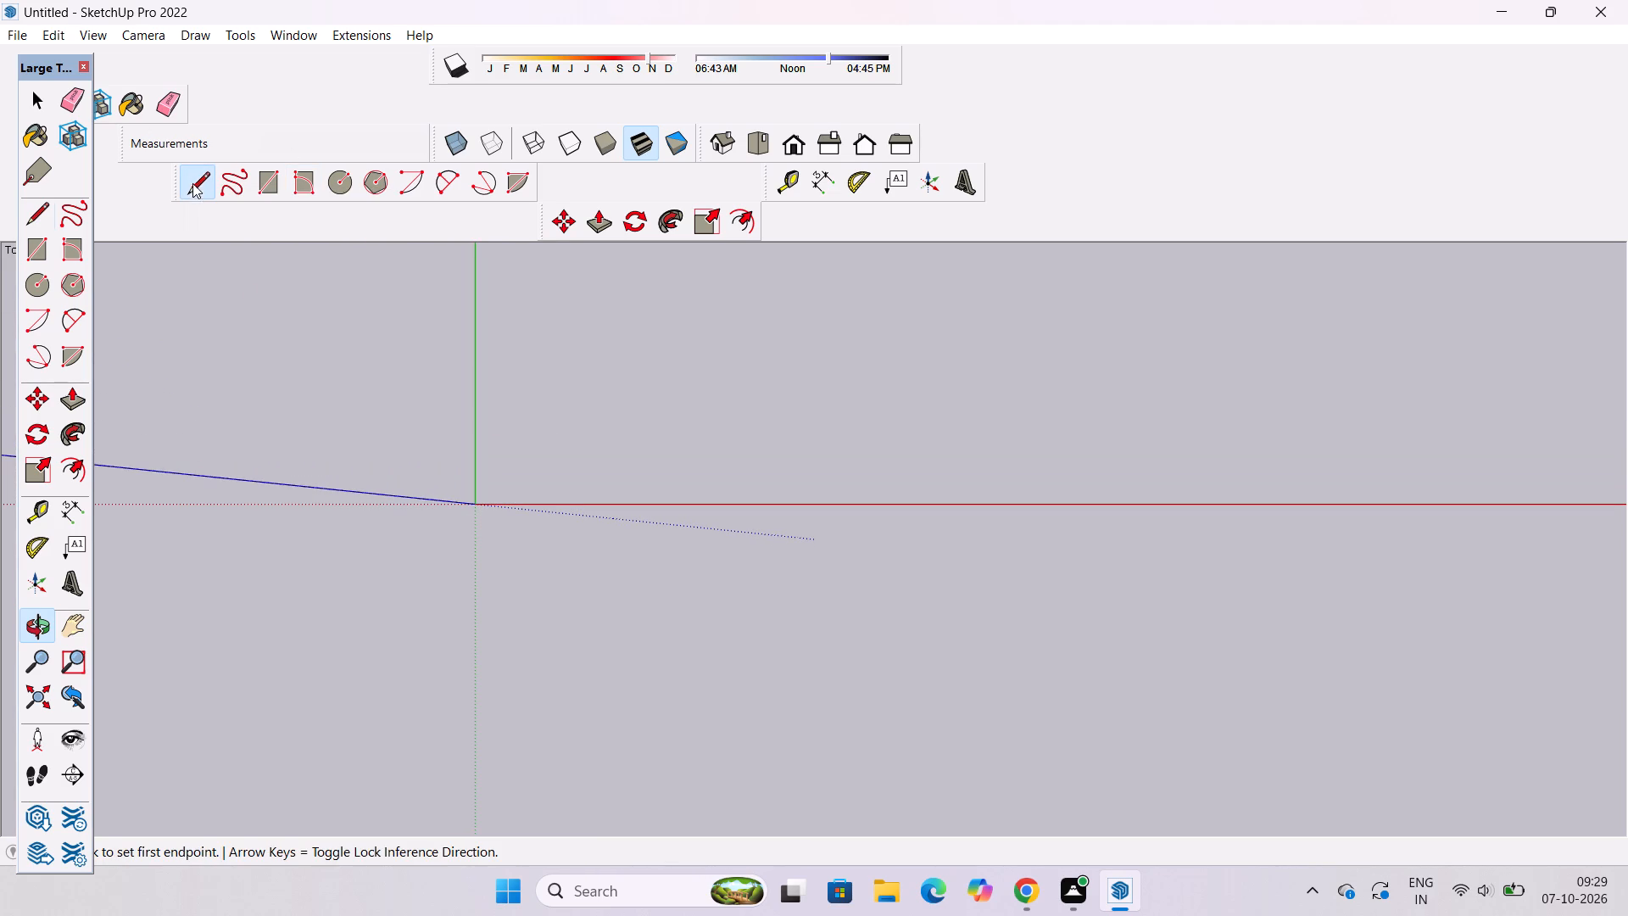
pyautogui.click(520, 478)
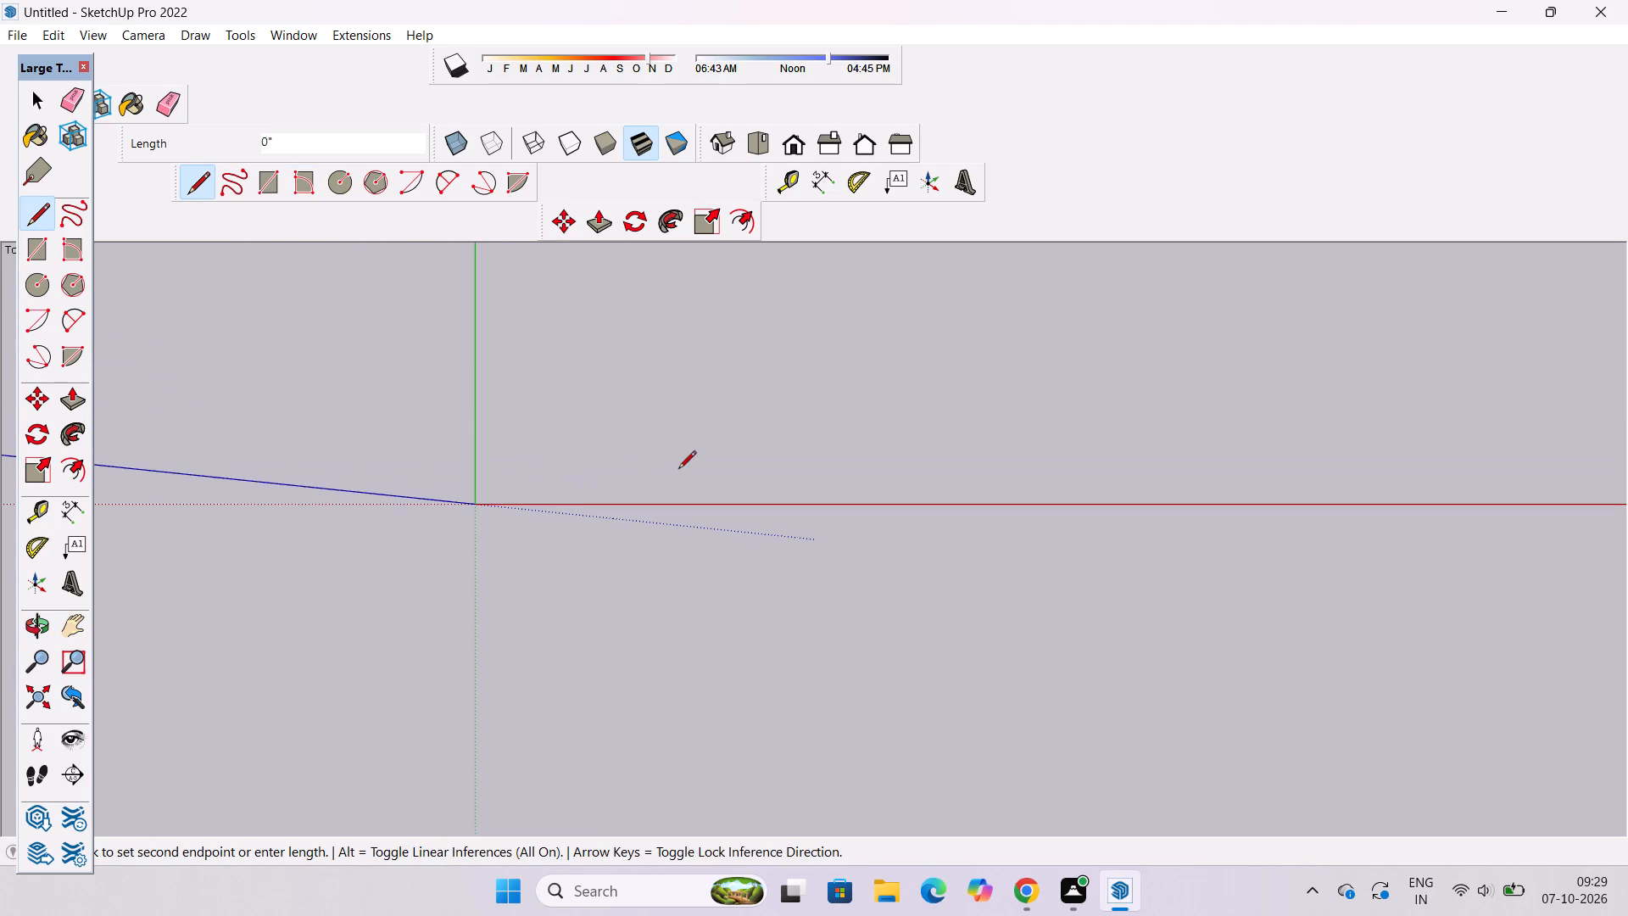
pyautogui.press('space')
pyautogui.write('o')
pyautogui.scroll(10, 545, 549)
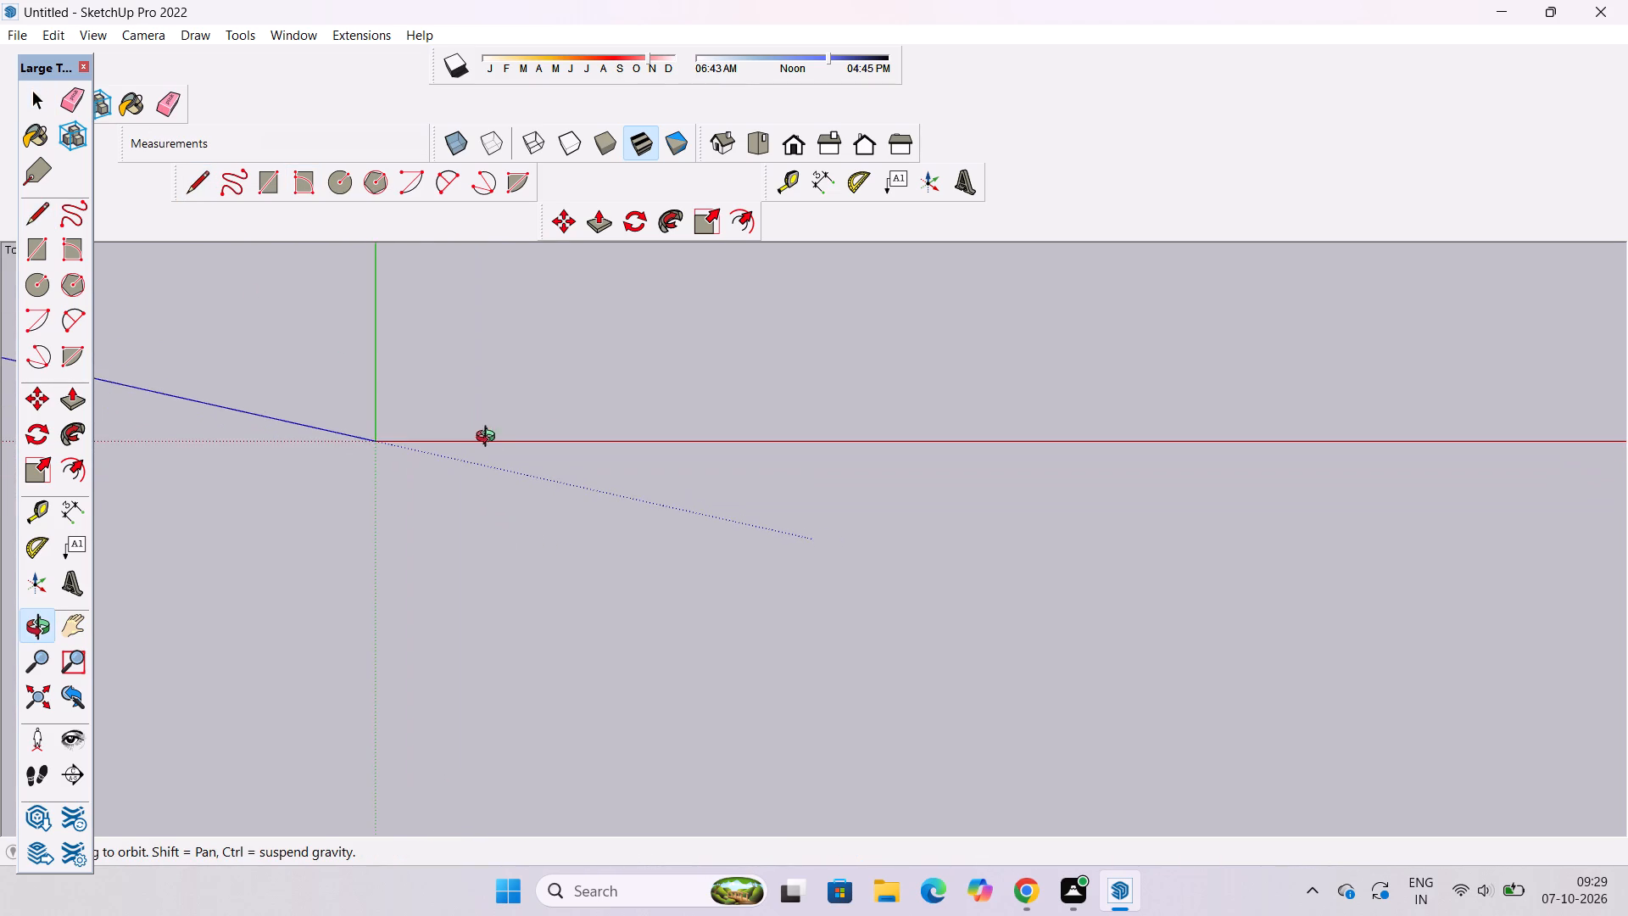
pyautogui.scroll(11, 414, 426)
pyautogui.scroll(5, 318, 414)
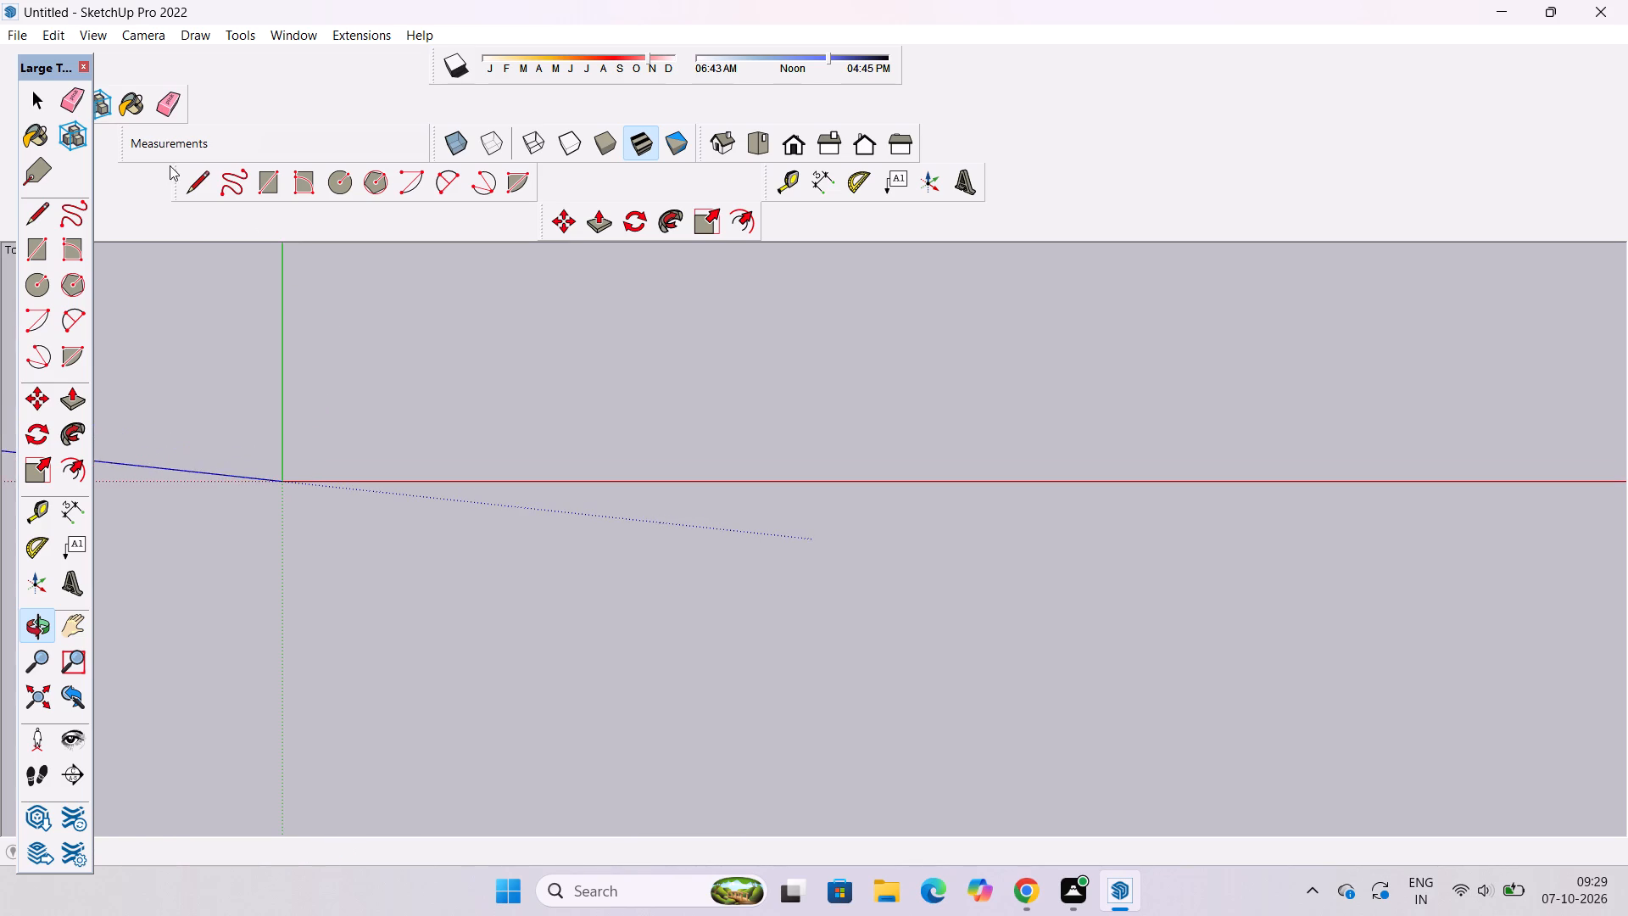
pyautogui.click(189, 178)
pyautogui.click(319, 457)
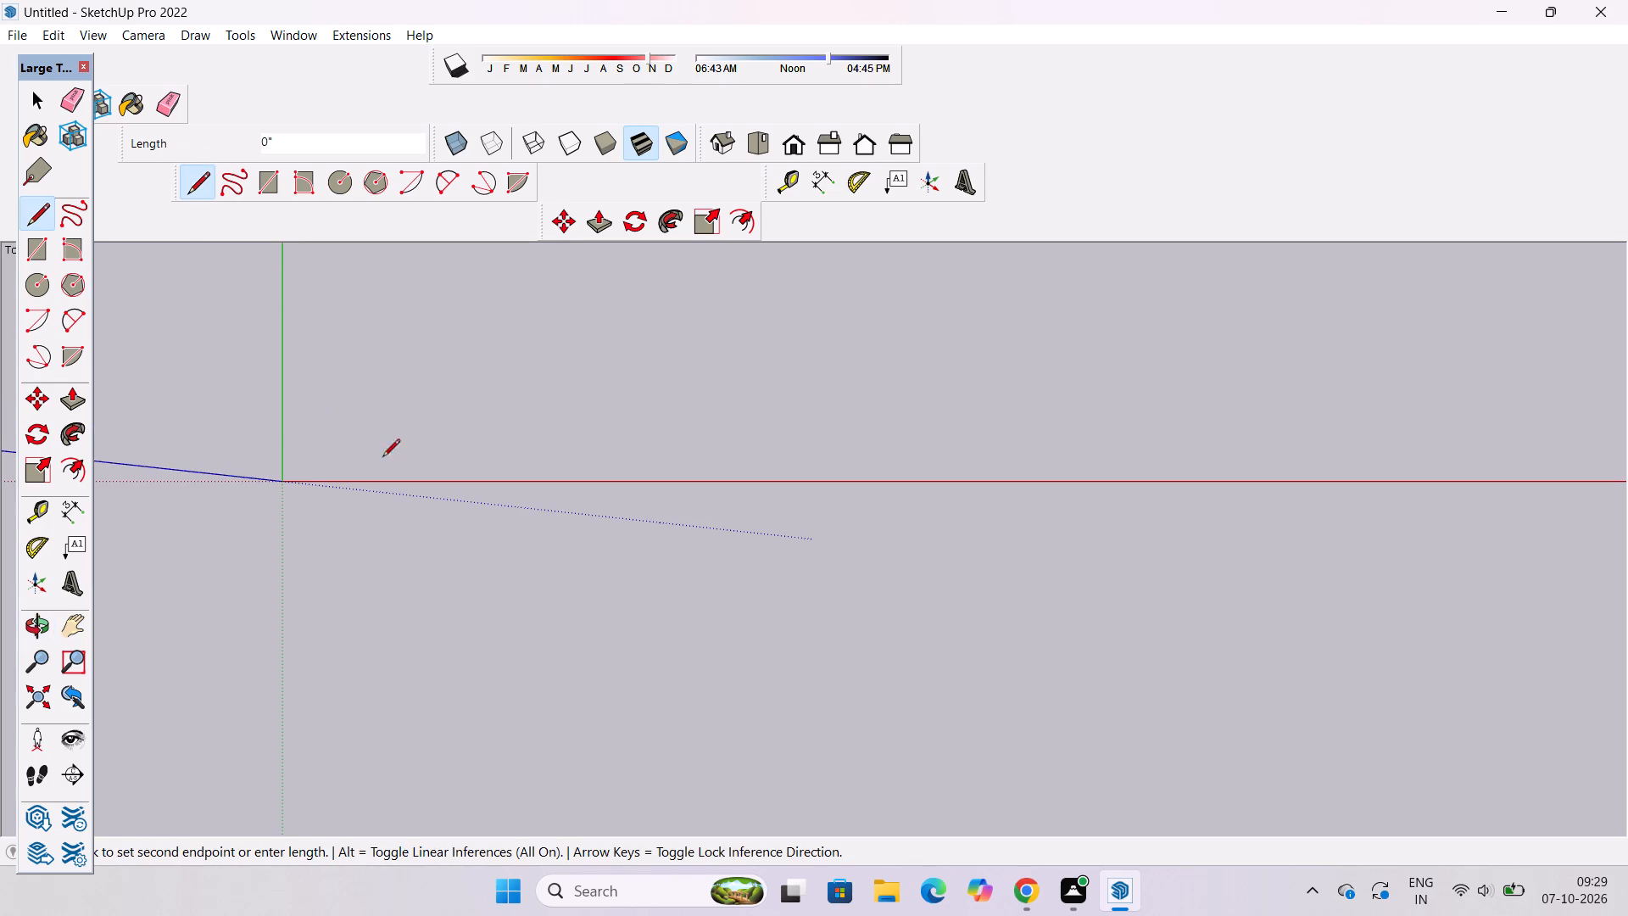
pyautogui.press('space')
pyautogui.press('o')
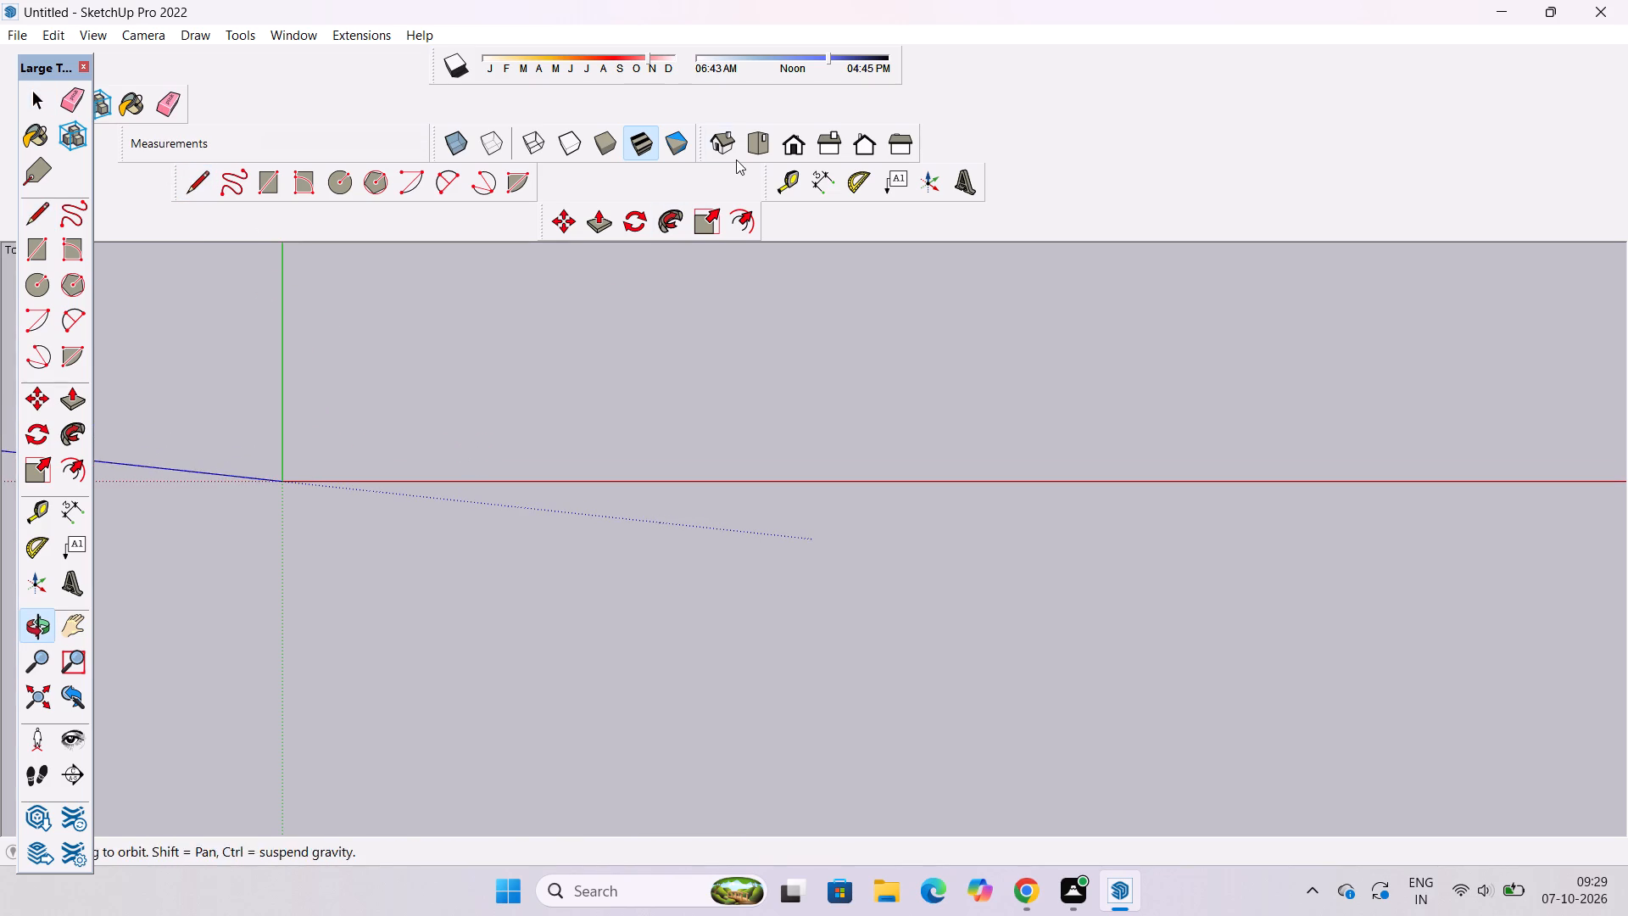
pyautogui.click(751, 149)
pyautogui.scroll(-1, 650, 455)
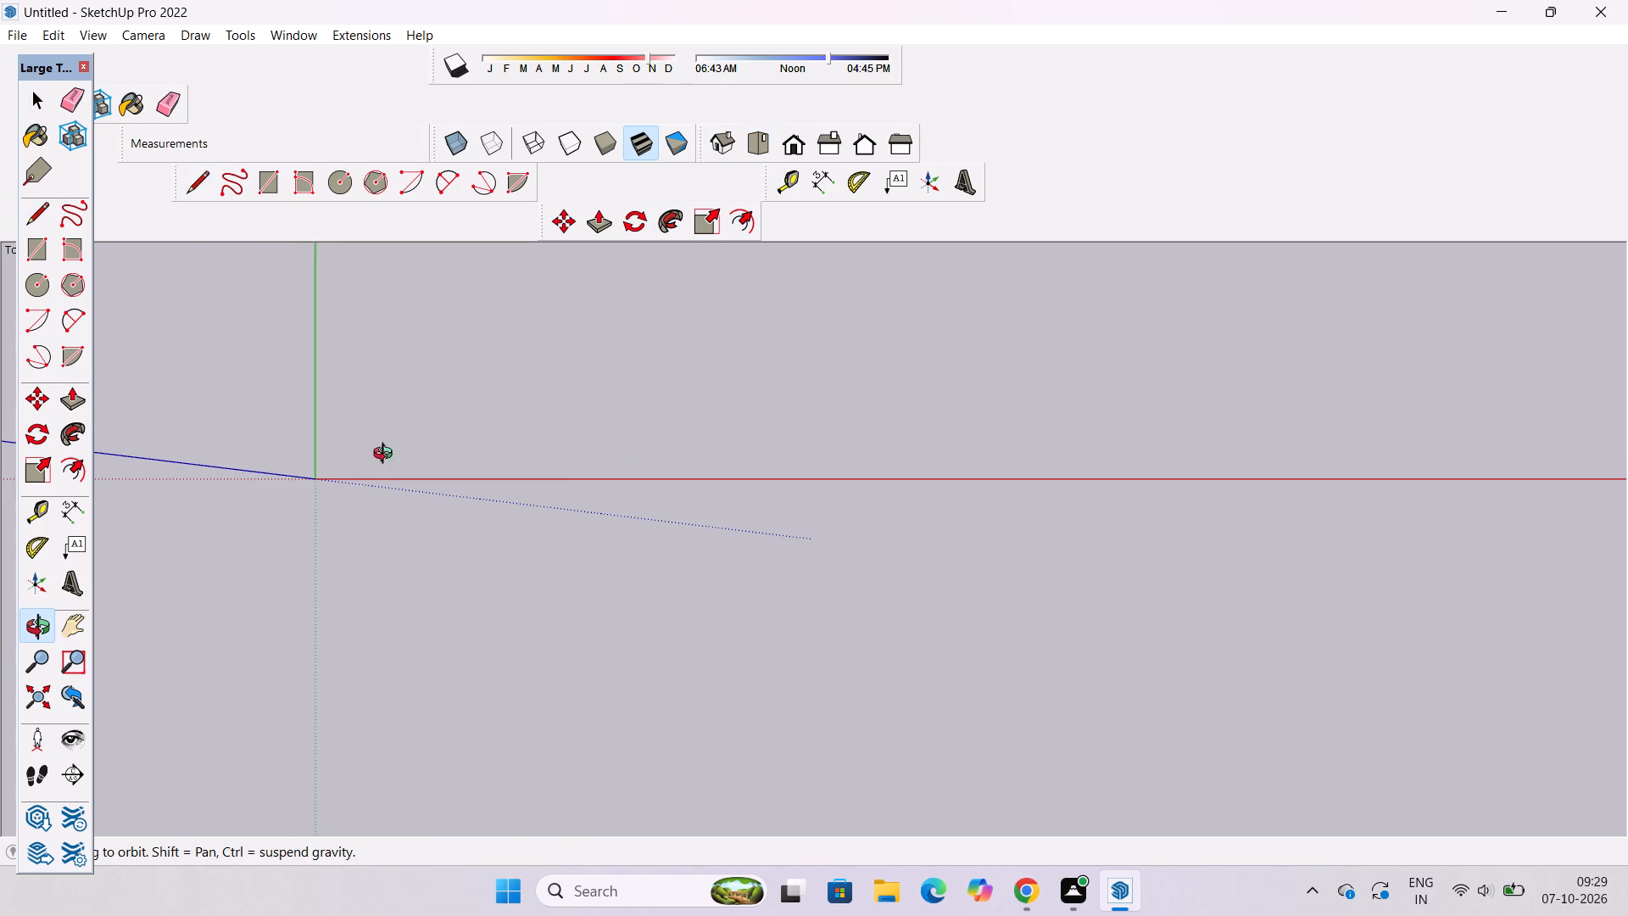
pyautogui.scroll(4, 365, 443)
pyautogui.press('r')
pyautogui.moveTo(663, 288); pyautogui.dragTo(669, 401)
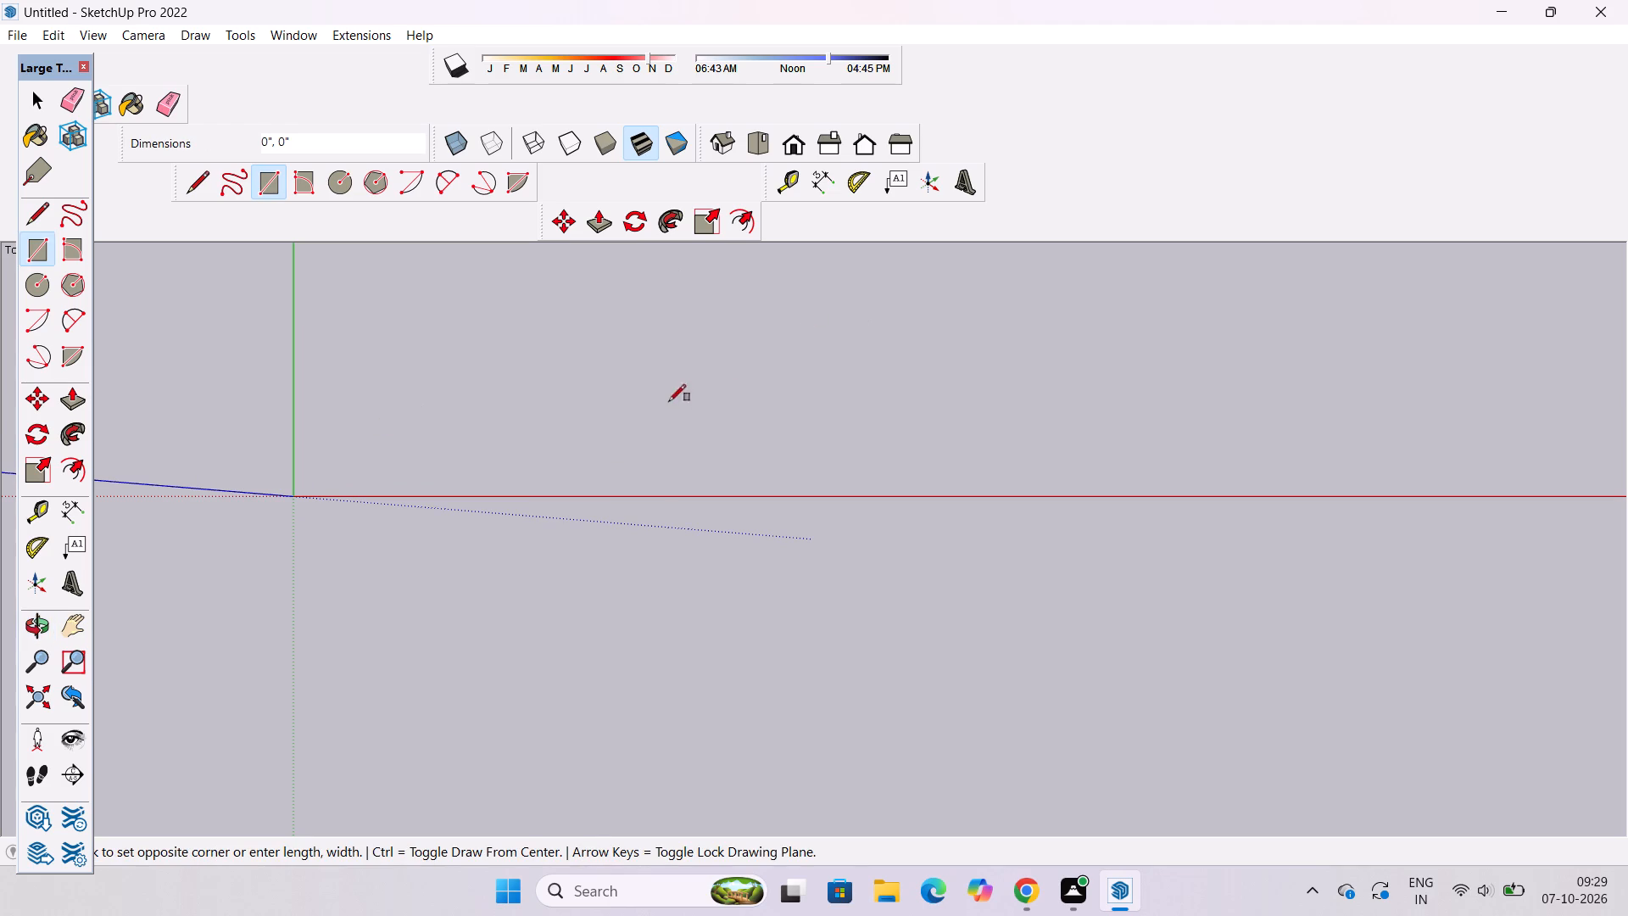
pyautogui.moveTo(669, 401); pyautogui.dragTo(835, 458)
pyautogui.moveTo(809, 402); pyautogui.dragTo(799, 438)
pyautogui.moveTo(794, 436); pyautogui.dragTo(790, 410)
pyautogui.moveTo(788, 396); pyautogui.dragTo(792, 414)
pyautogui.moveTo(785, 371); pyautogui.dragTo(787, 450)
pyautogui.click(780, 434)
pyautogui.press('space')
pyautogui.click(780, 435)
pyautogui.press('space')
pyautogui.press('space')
# Return the camera to the standard Top view around the axes origin.
pyautogui.press('o')
pyautogui.moveTo(712, 641); pyautogui.dragTo(639, 712)
pyautogui.scroll(-2, 596, 641)
pyautogui.scroll(1, 574, 658)
pyautogui.scroll(-20, 573, 658)
pyautogui.scroll(-20, 573, 658)
pyautogui.scroll(-5, 573, 658)
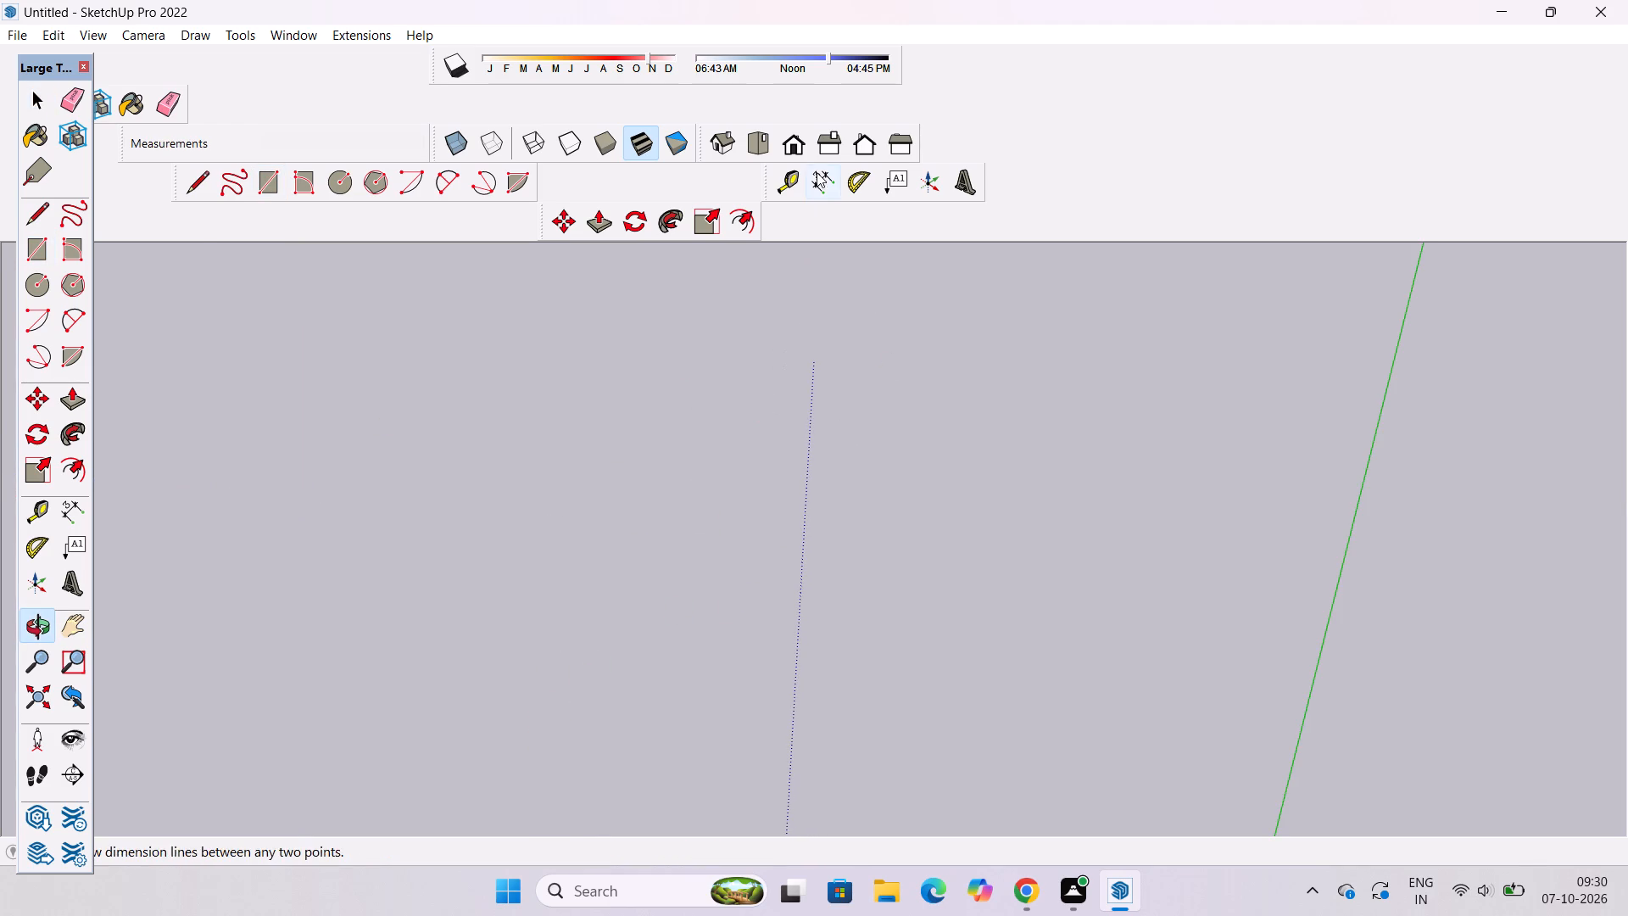
pyautogui.click(755, 142)
pyautogui.scroll(-18, 602, 505)
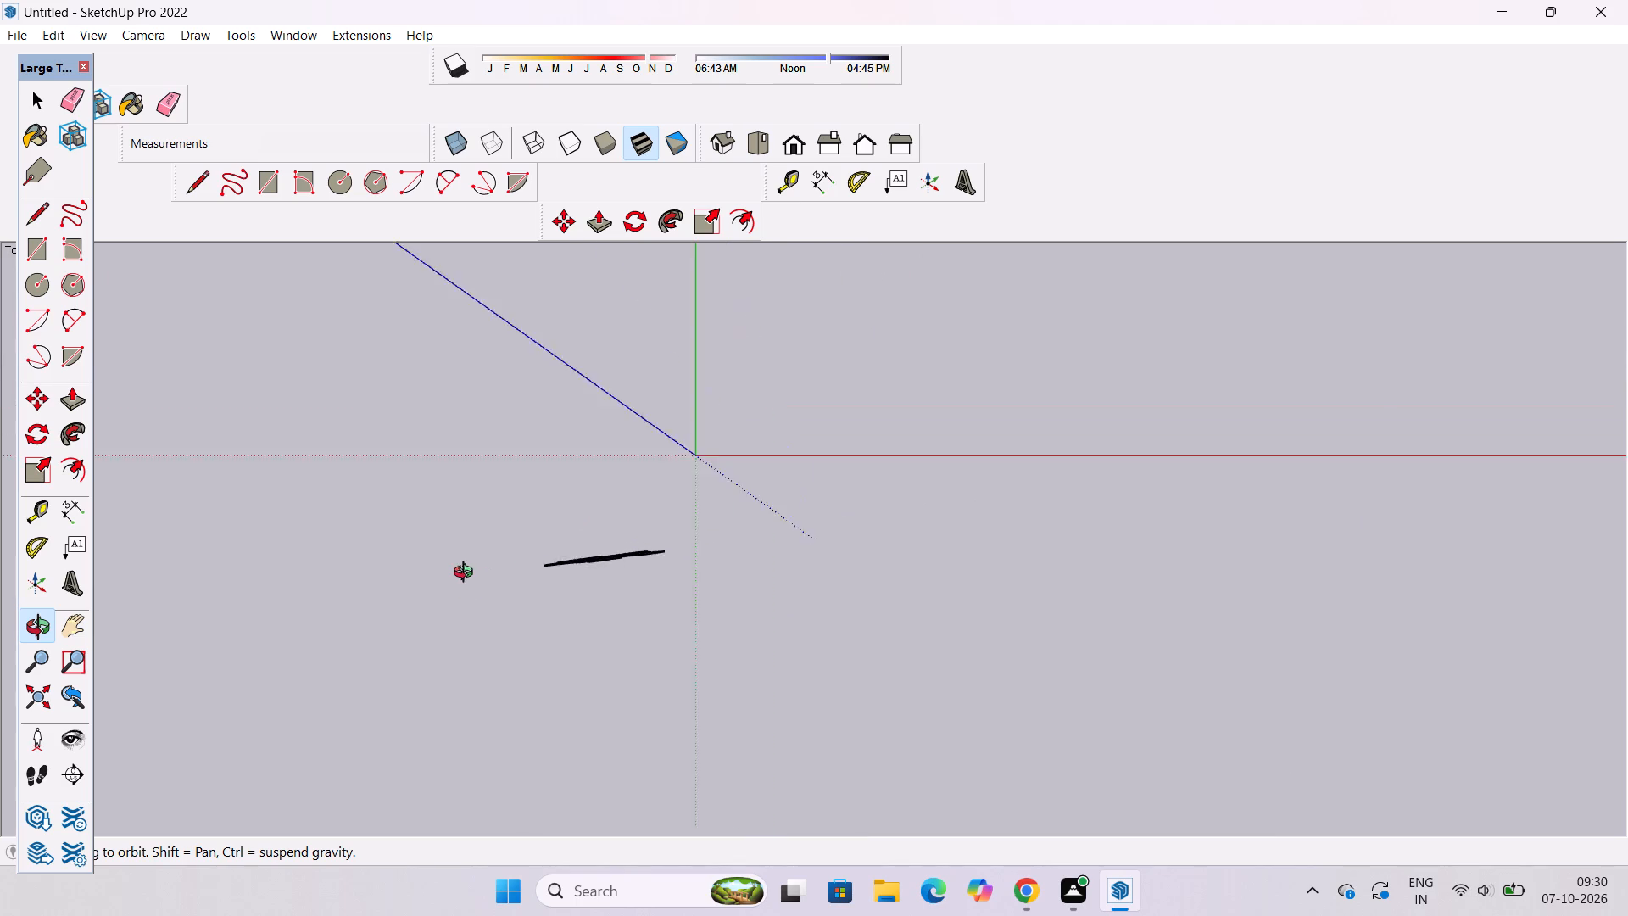
pyautogui.scroll(-11, 467, 574)
pyautogui.scroll(20, 636, 505)
pyautogui.scroll(9, 636, 505)
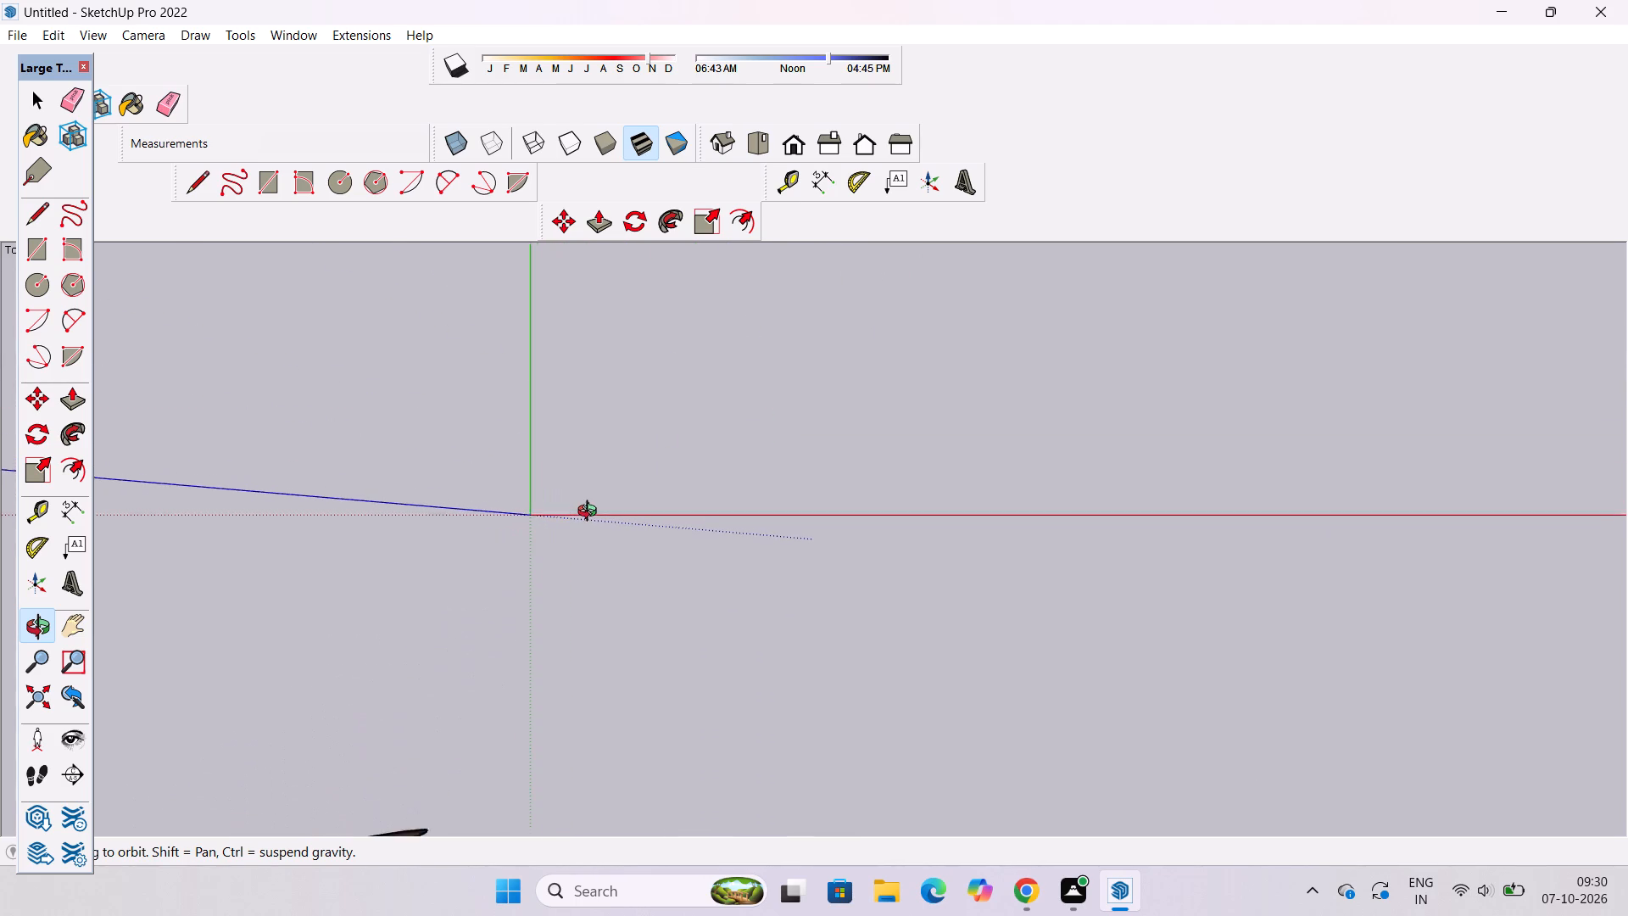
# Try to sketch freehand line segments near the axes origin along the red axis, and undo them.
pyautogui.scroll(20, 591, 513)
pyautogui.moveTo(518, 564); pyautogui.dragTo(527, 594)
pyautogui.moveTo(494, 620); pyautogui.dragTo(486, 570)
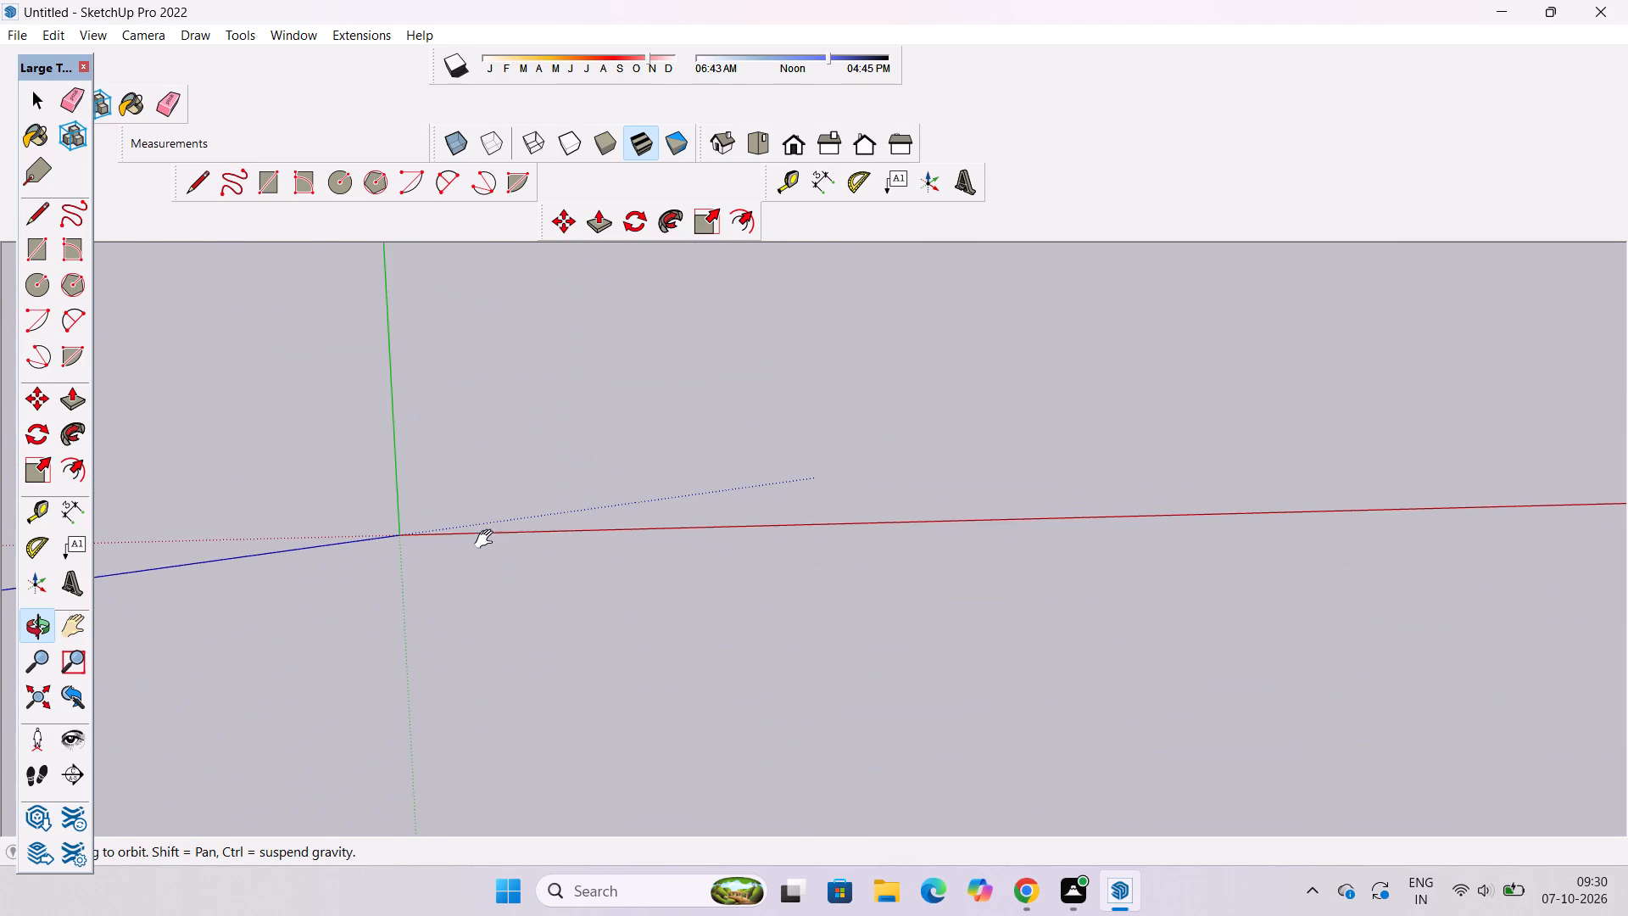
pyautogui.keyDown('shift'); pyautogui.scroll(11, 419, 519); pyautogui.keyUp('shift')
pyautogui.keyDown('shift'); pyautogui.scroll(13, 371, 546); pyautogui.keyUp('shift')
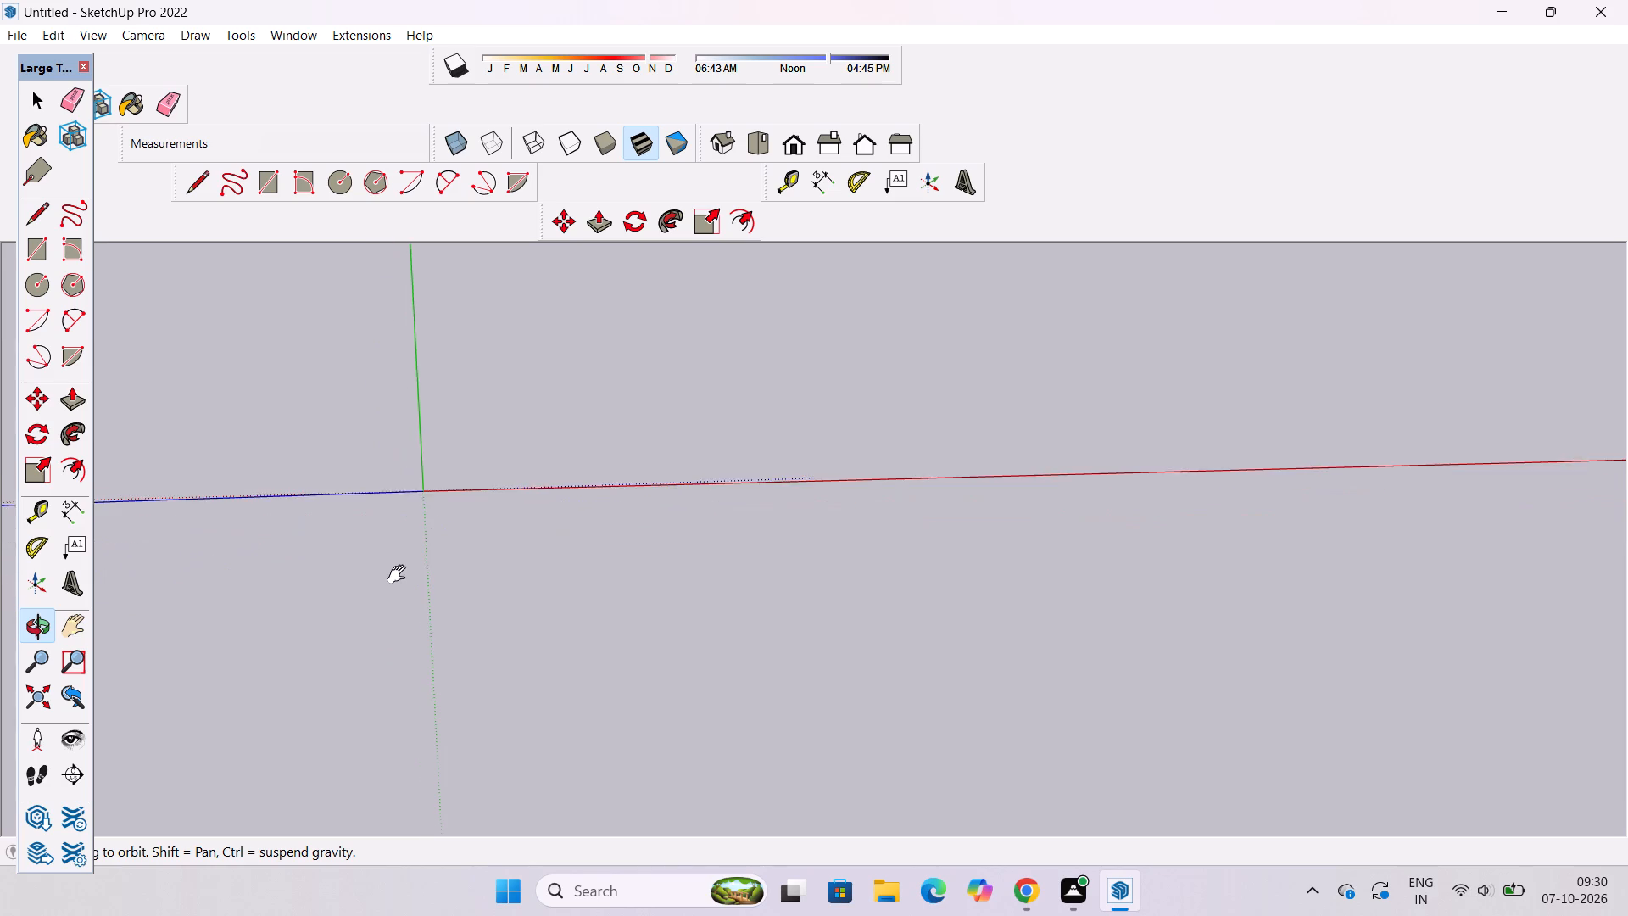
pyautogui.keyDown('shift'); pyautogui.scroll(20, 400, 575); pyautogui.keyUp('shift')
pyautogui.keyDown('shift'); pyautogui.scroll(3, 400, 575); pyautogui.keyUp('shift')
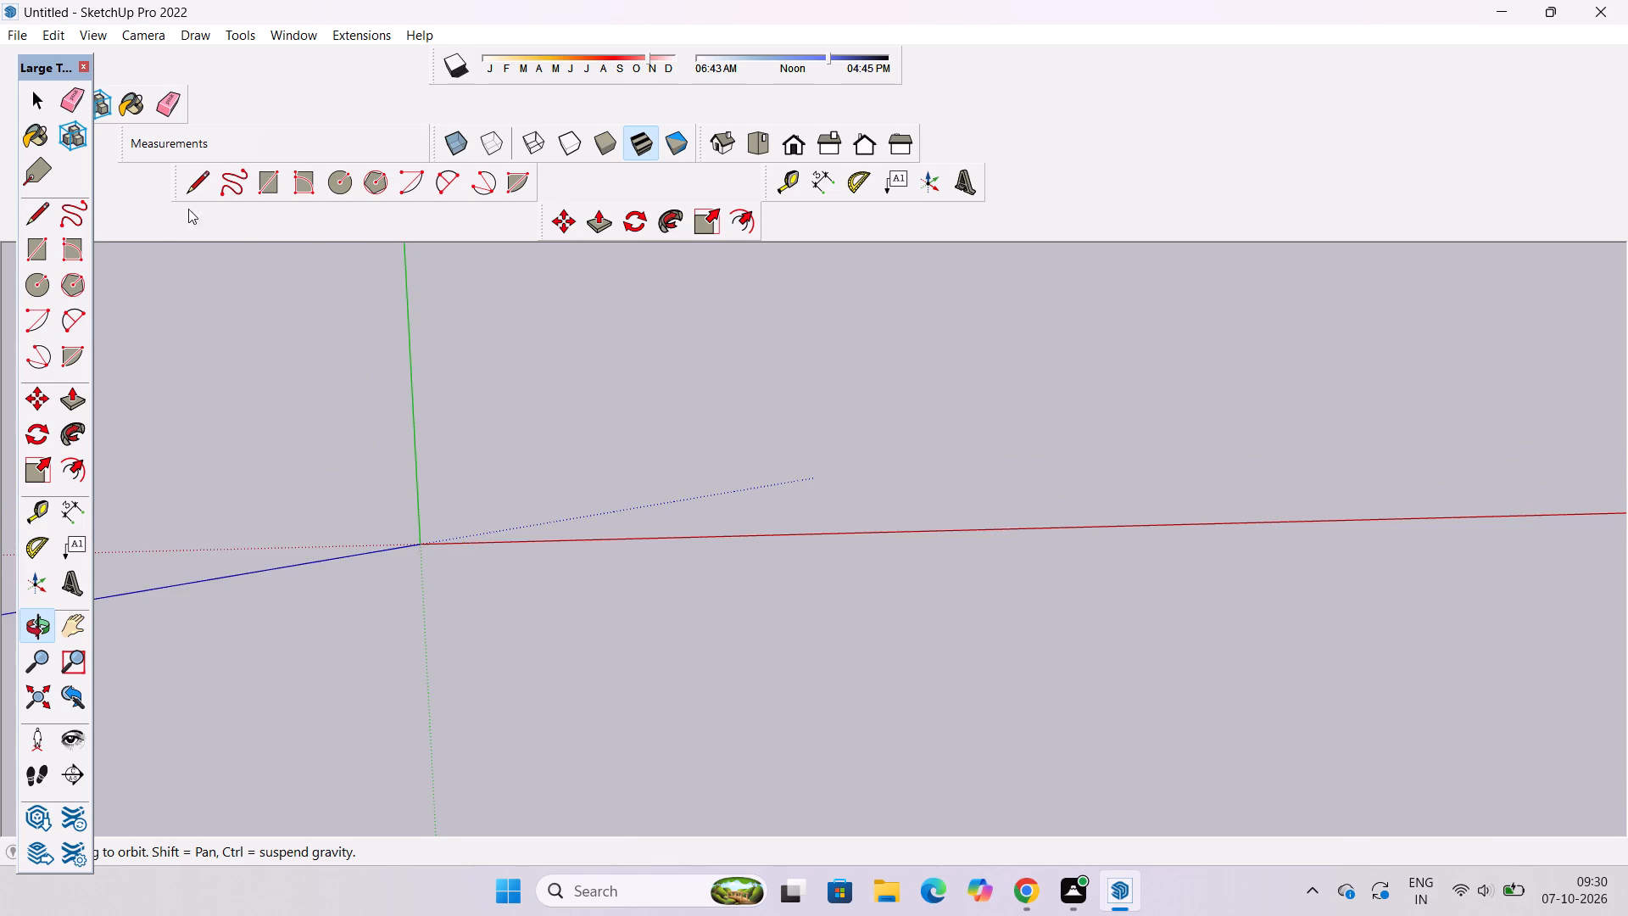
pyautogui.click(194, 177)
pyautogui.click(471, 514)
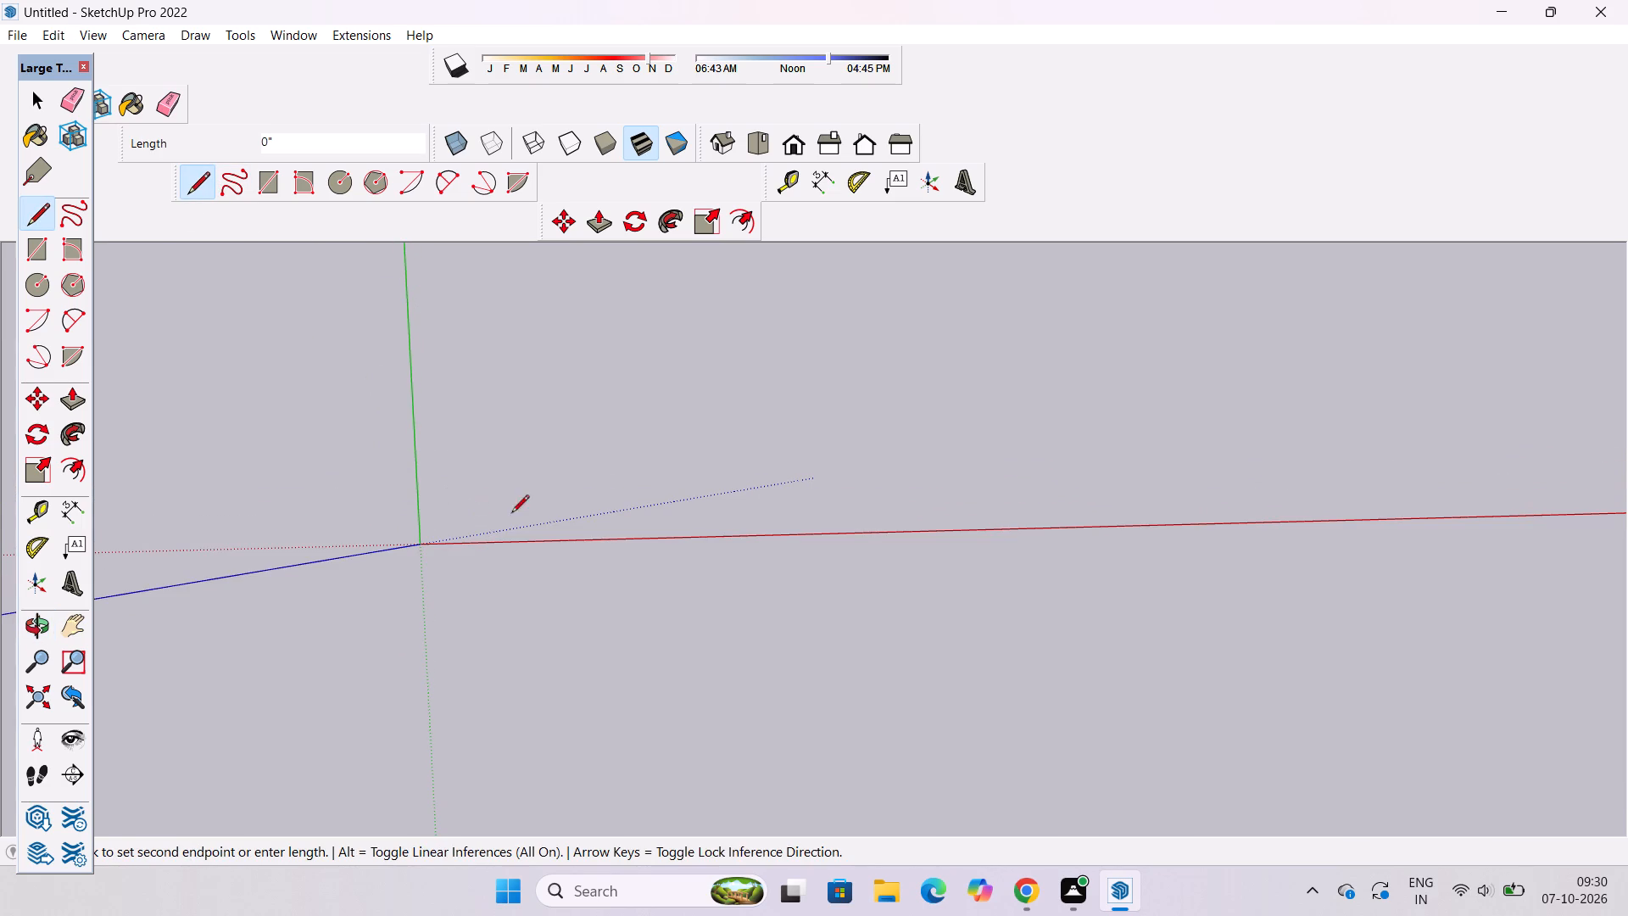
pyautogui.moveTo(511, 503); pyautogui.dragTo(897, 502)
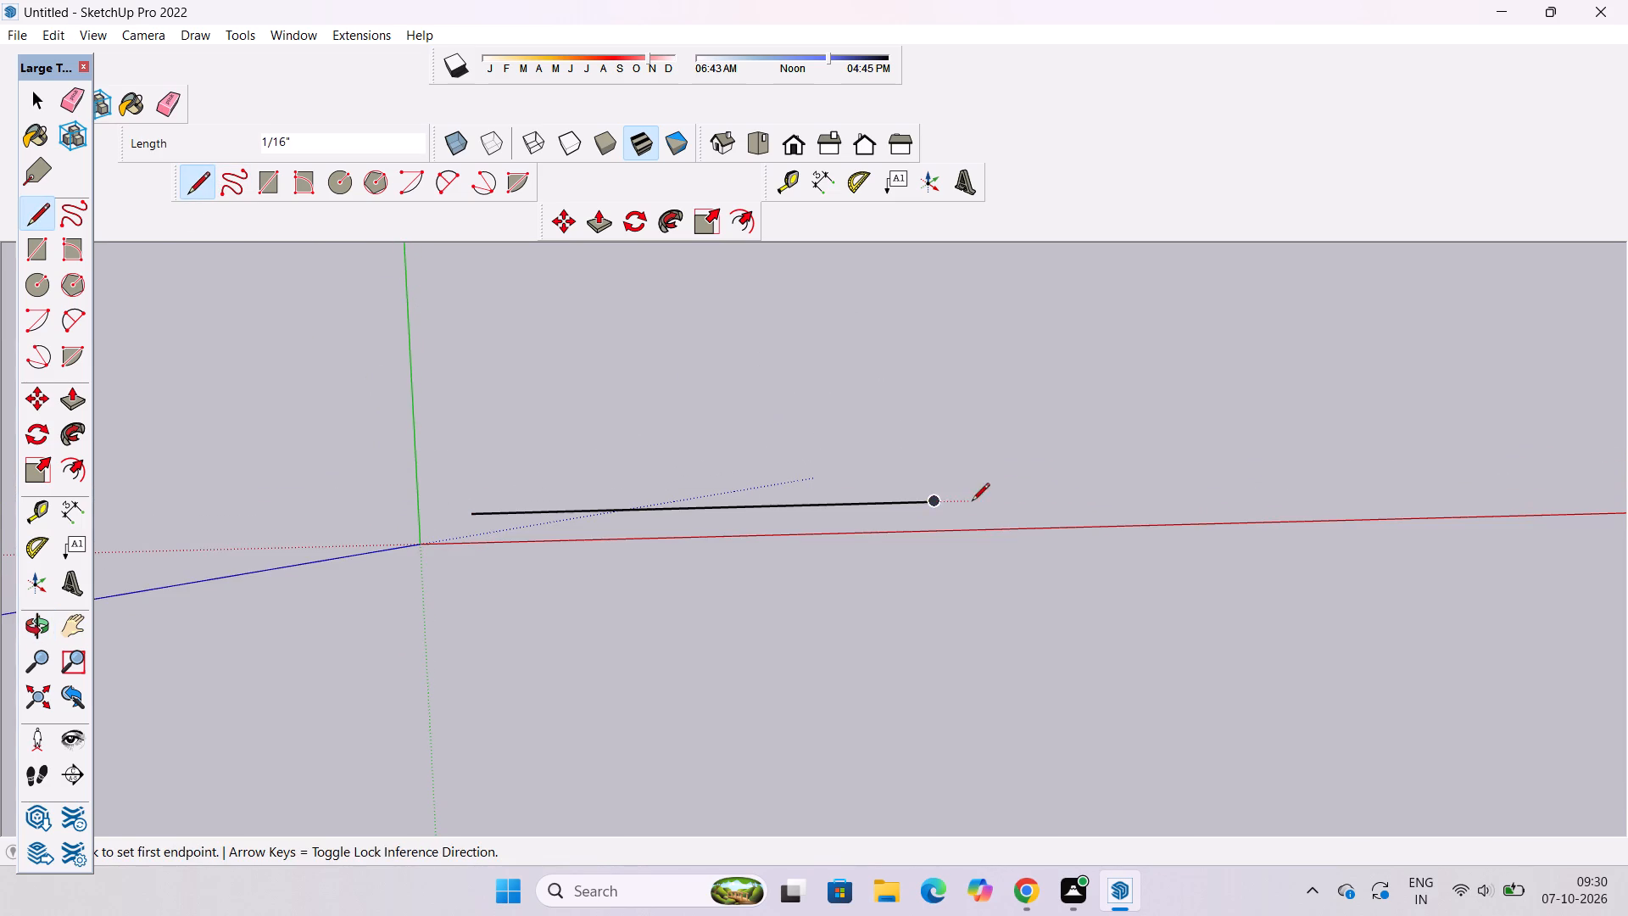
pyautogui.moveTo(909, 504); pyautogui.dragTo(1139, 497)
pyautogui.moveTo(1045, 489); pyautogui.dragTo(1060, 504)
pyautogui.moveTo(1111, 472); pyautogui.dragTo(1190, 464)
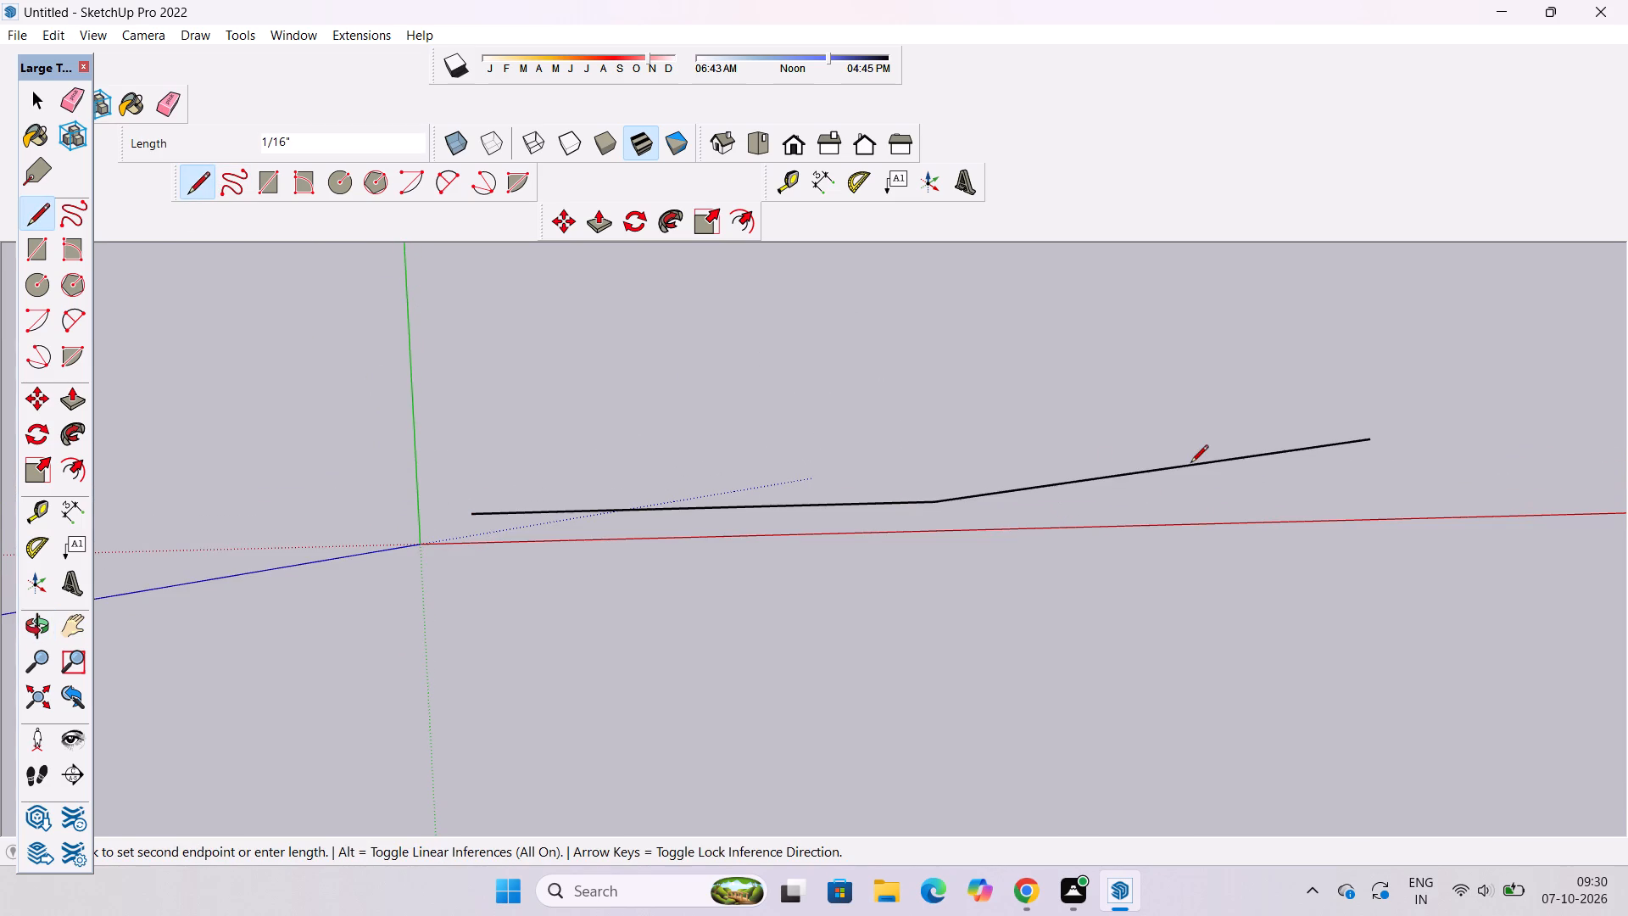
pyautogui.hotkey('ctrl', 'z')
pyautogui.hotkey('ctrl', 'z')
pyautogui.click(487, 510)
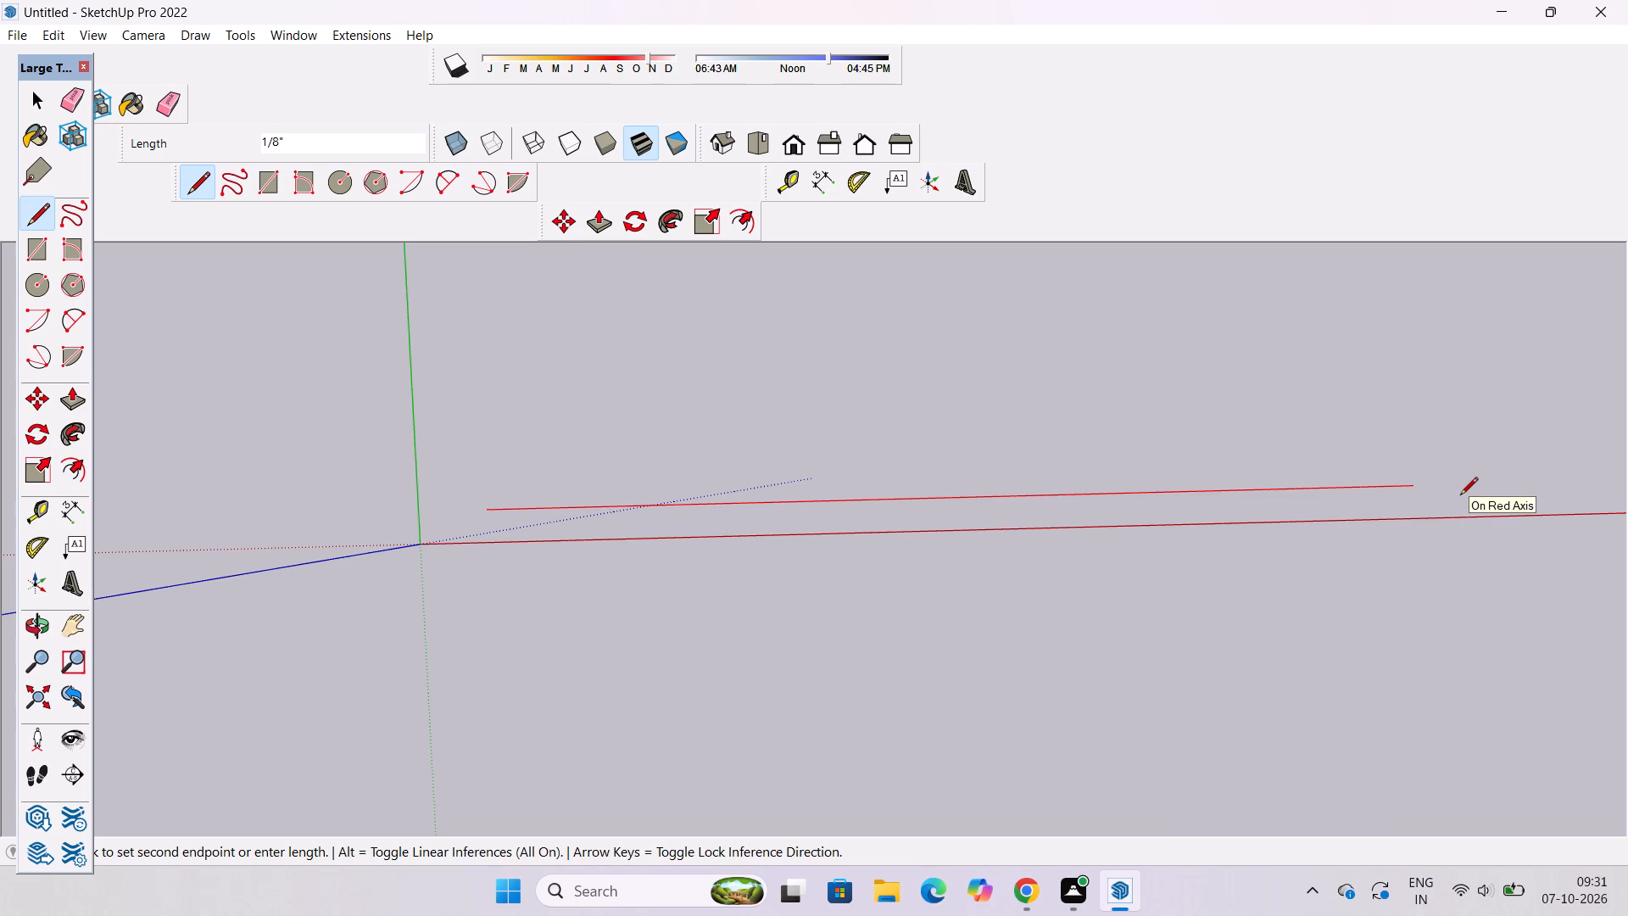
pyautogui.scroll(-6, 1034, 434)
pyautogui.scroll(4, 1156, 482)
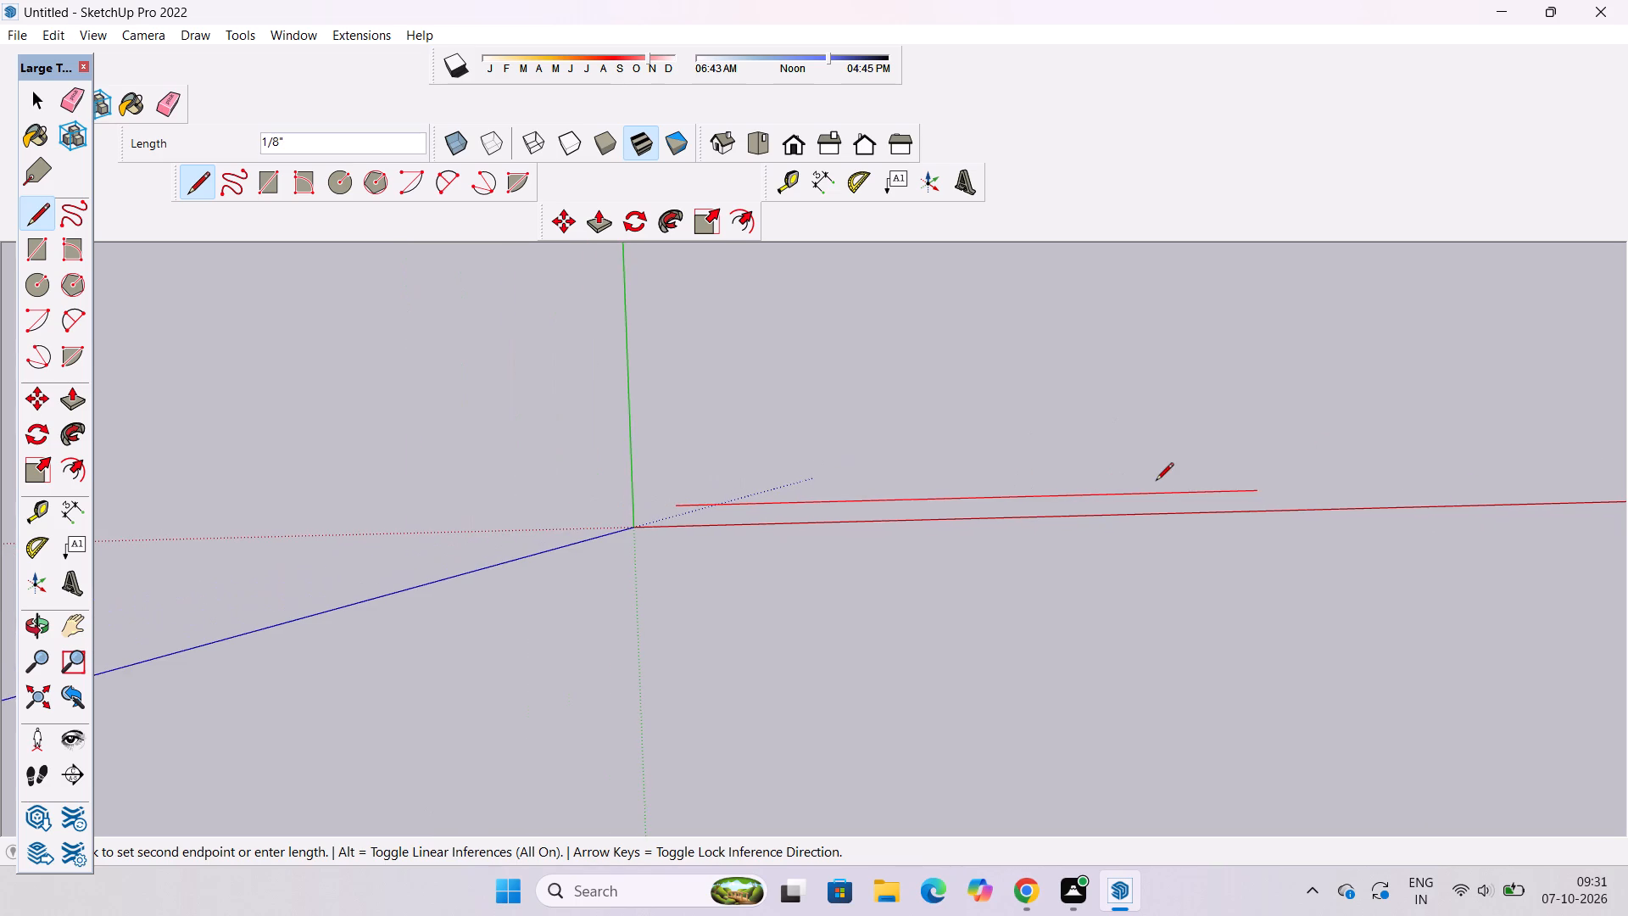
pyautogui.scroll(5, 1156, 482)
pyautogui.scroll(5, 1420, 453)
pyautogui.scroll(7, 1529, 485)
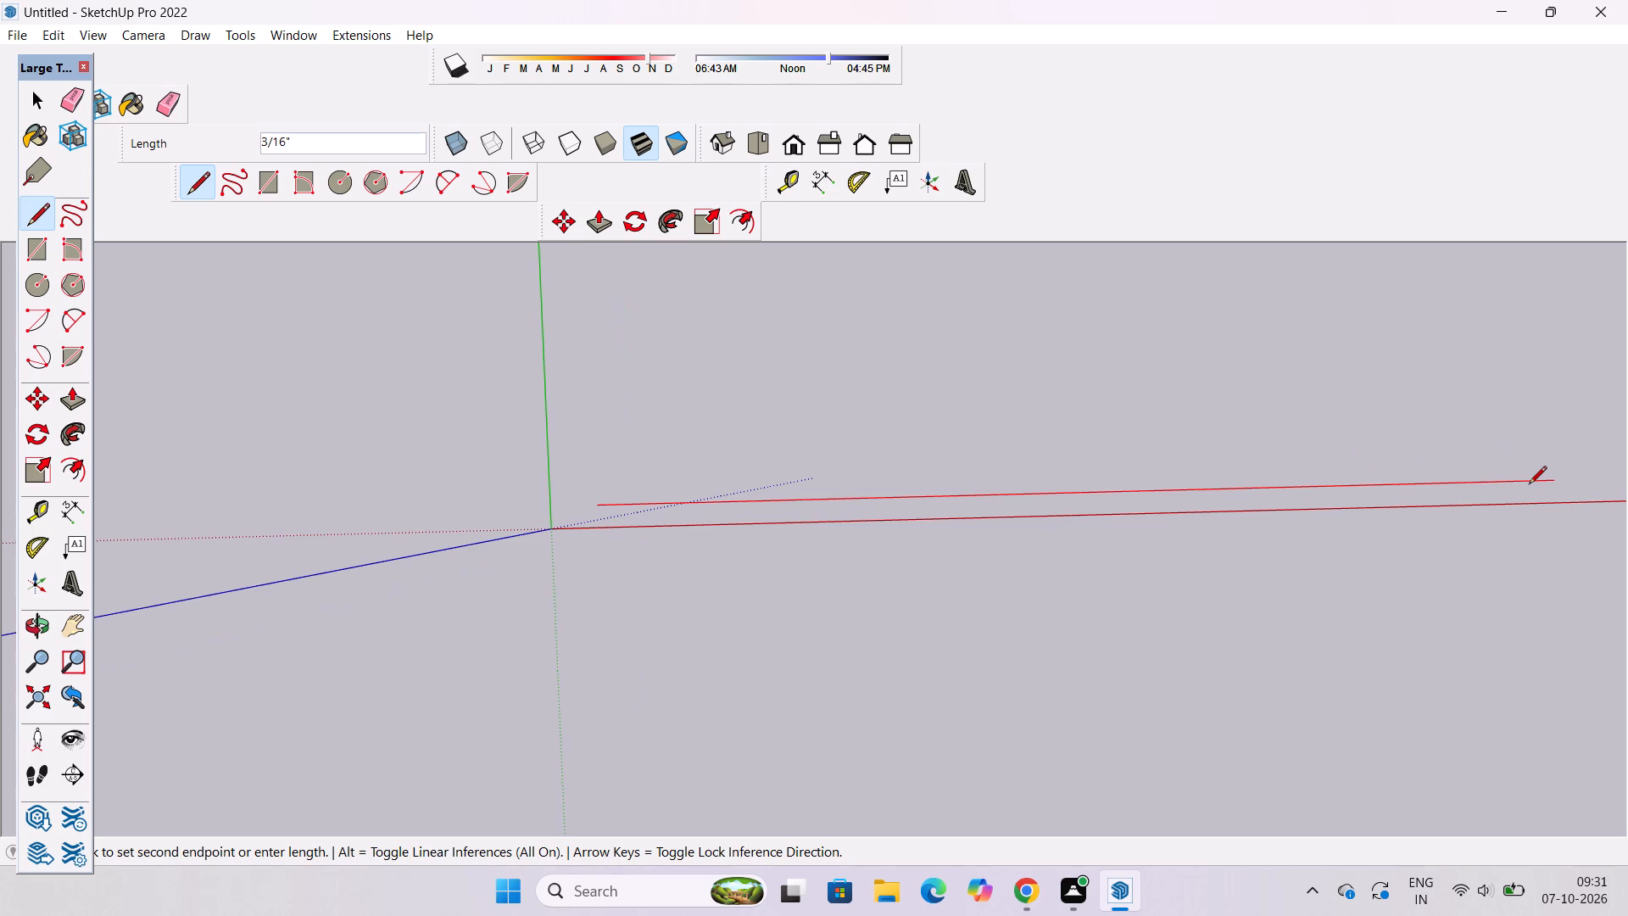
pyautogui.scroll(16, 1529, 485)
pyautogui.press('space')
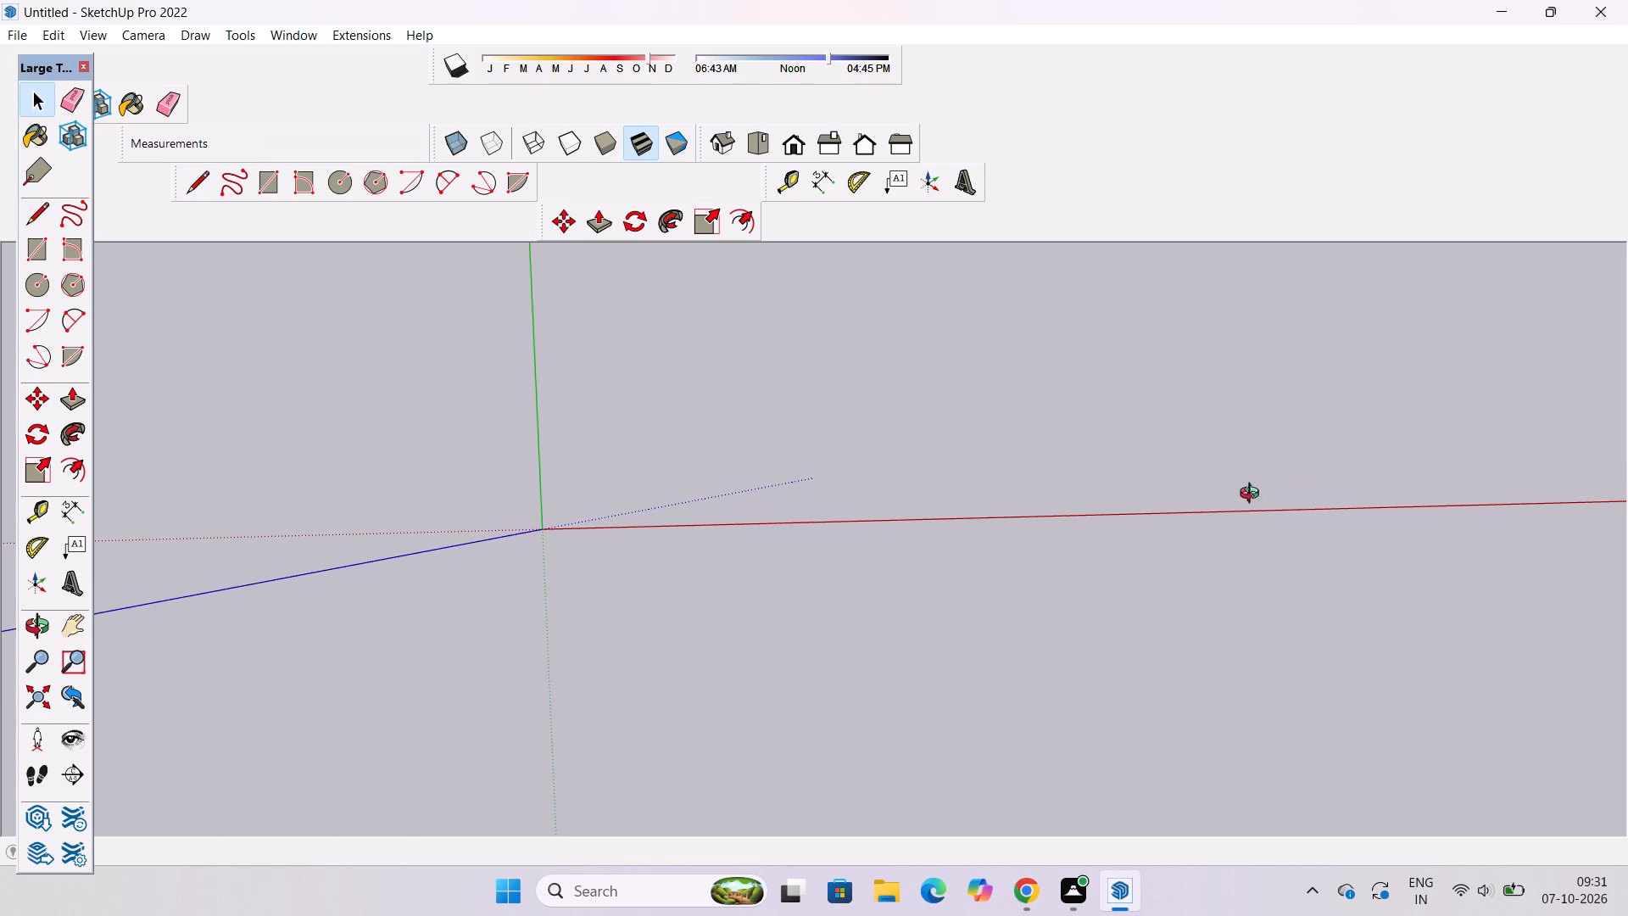
# Return the camera to the standard Top view around the axes origin.
pyautogui.press('o')
pyautogui.keyDown('shift'); pyautogui.moveTo(1627, 467); pyautogui.dragTo(1361, 511); pyautogui.keyUp('shift')
pyautogui.keyDown('shift'); pyautogui.moveTo(1443, 484); pyautogui.dragTo(1298, 554); pyautogui.keyUp('shift')
pyautogui.scroll(-19, 1313, 524)
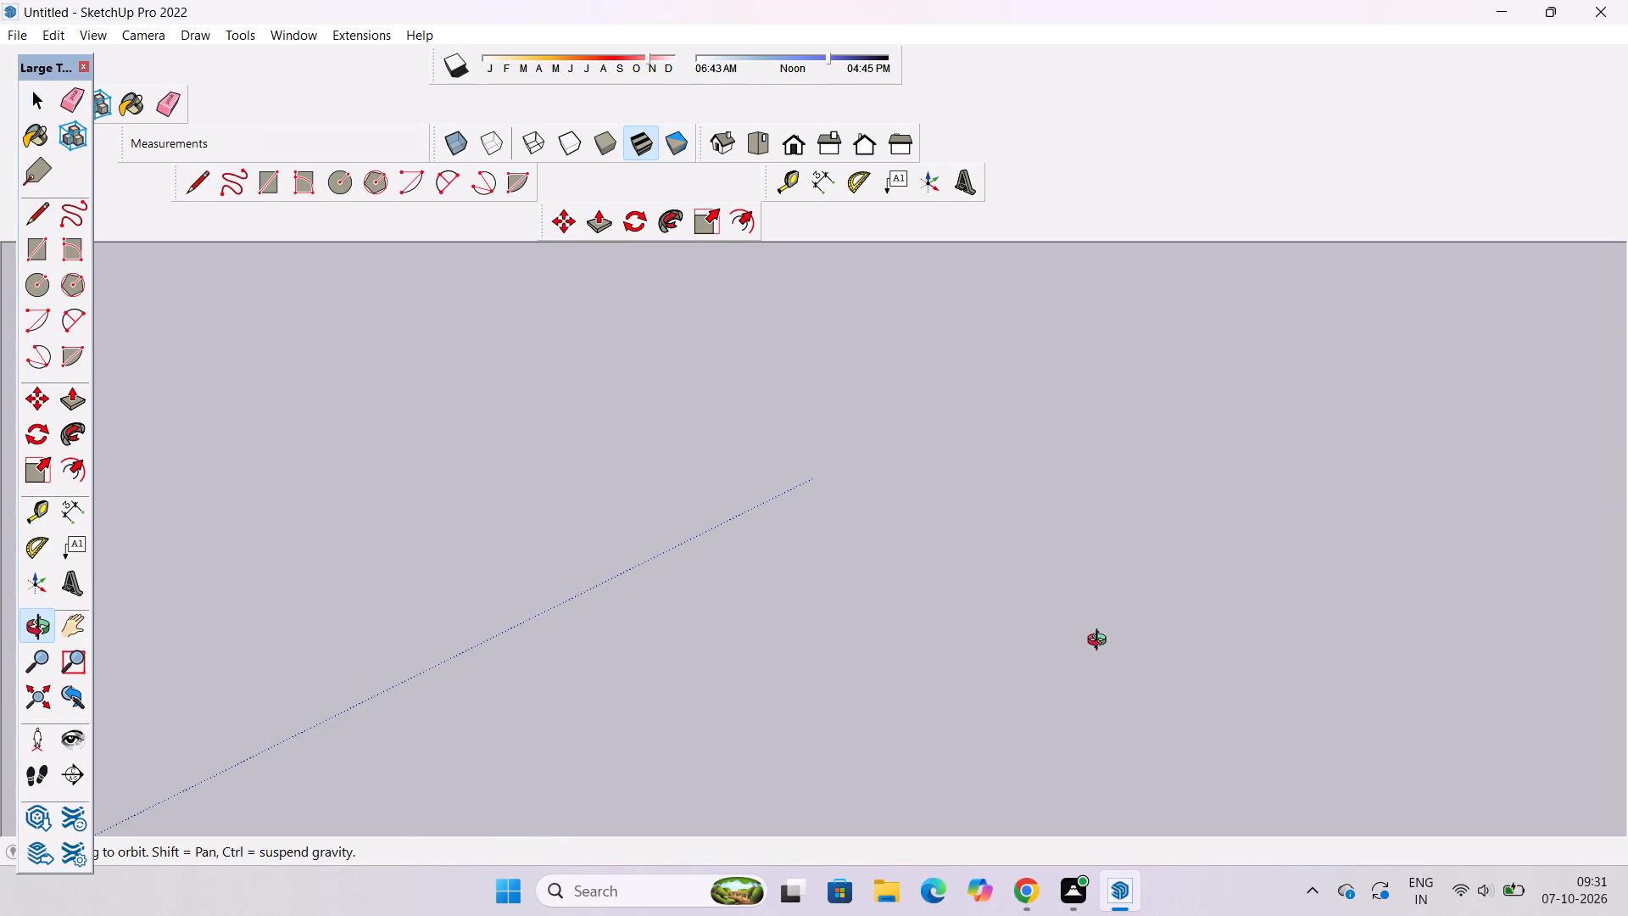
pyautogui.scroll(-5, 1101, 642)
pyautogui.click(758, 139)
pyautogui.scroll(-6, 801, 530)
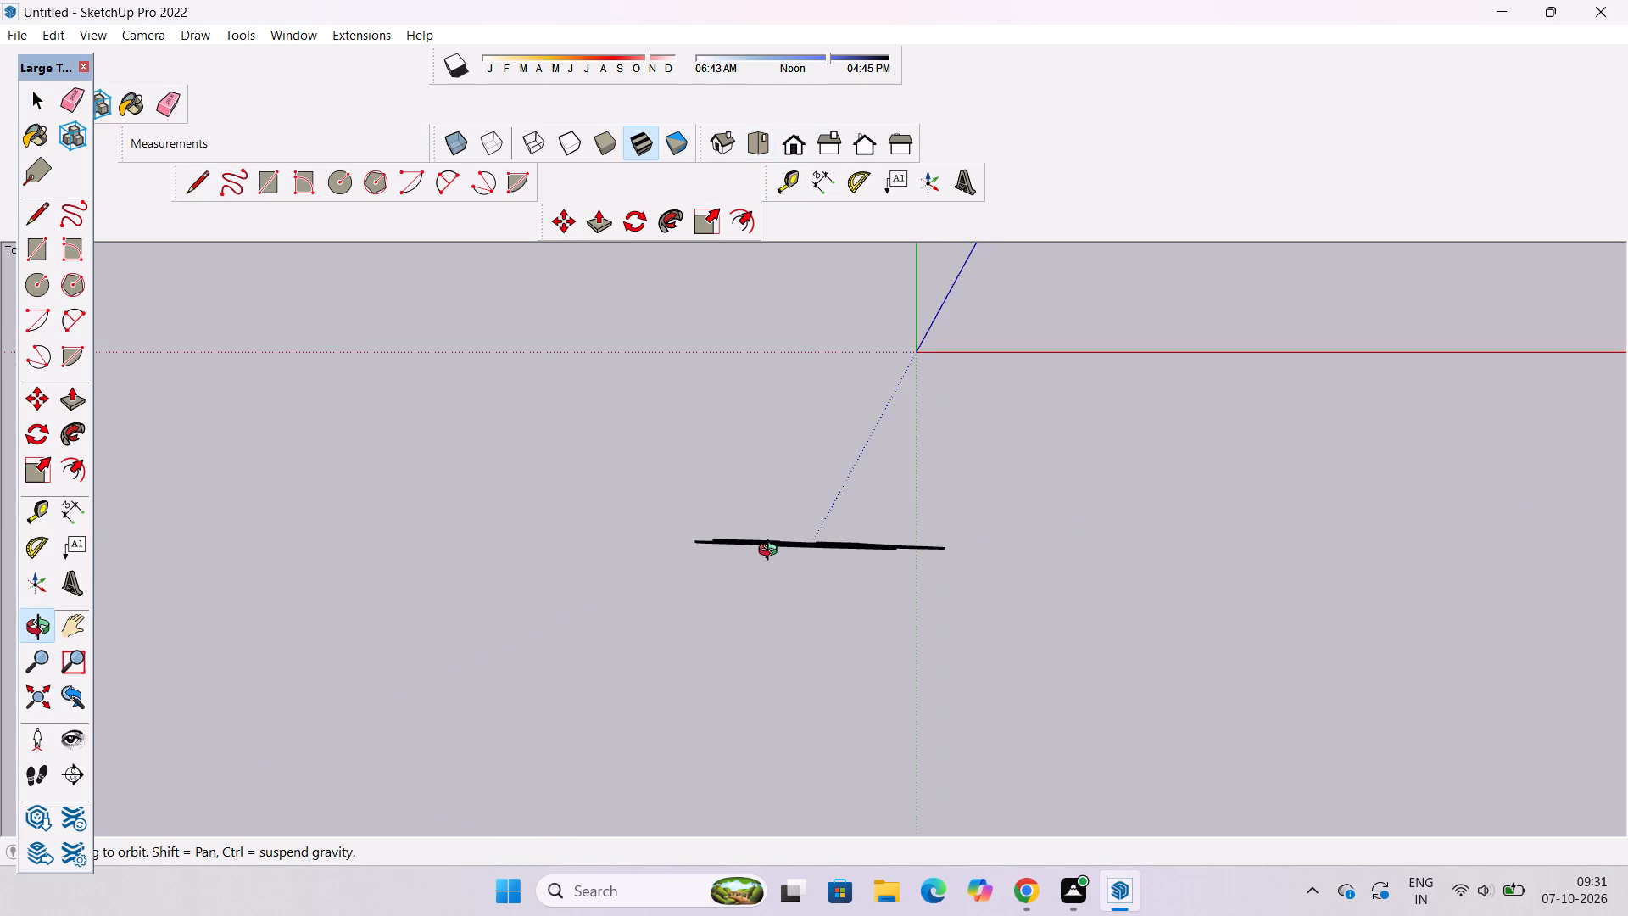
pyautogui.scroll(-4, 772, 552)
pyautogui.scroll(6, 1257, 238)
pyautogui.scroll(9, 1323, 411)
pyautogui.scroll(3, 817, 309)
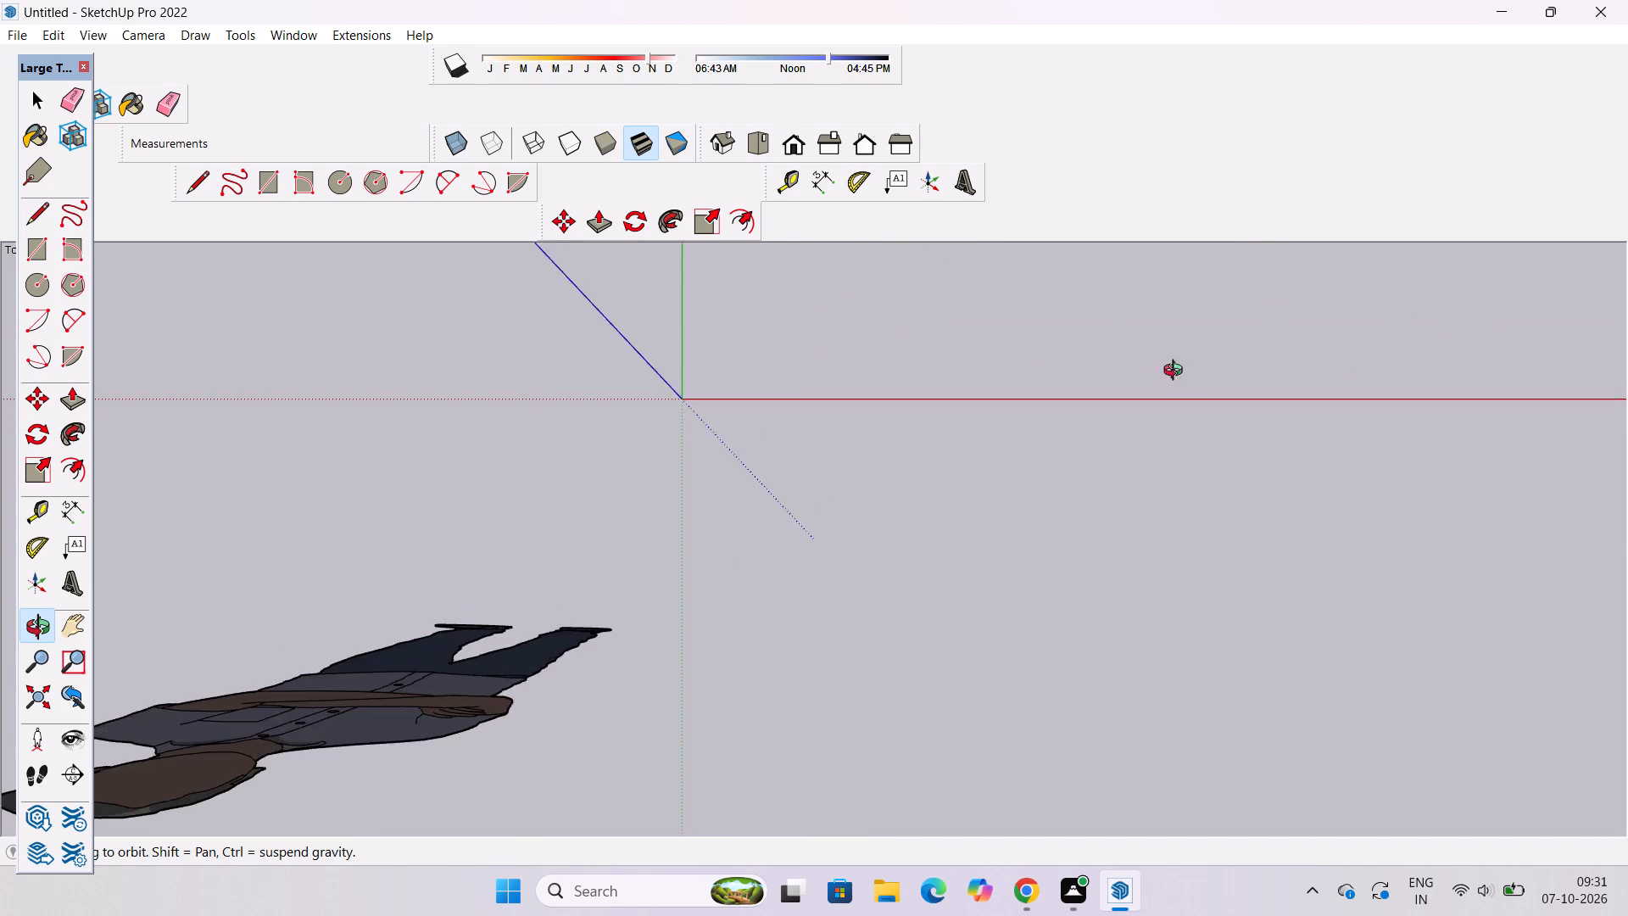
pyautogui.scroll(11, 1177, 372)
pyautogui.scroll(3, 1284, 397)
pyautogui.keyDown('shift'); pyautogui.click(1282, 395); pyautogui.keyUp('shift')
pyautogui.keyDown('shift'); pyautogui.moveTo(1282, 401); pyautogui.dragTo(1280, 414); pyautogui.keyUp('shift')
pyautogui.keyDown('shift'); pyautogui.scroll(20, 271, 383); pyautogui.keyUp('shift')
pyautogui.keyDown('shift'); pyautogui.scroll(1, 224, 490); pyautogui.keyUp('shift')
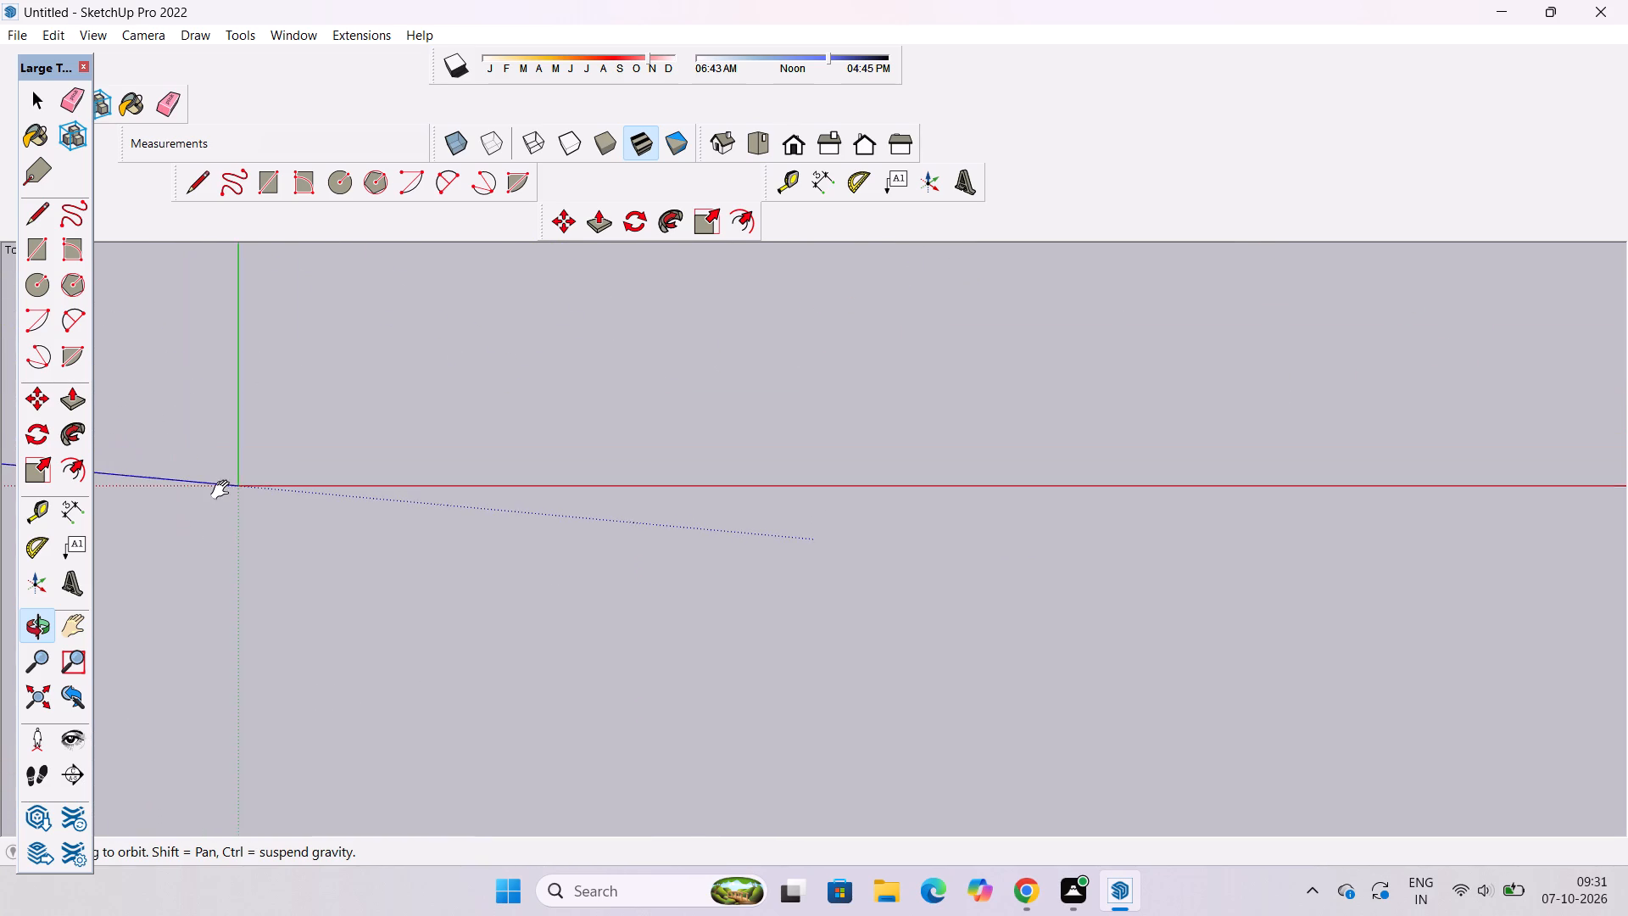
pyautogui.keyDown('shift'); pyautogui.scroll(18, 224, 490); pyautogui.keyUp('shift')
pyautogui.keyDown('shift'); pyautogui.scroll(-2, 265, 476); pyautogui.keyUp('shift')
pyautogui.keyDown('shift'); pyautogui.scroll(2, 265, 476); pyautogui.keyUp('shift')
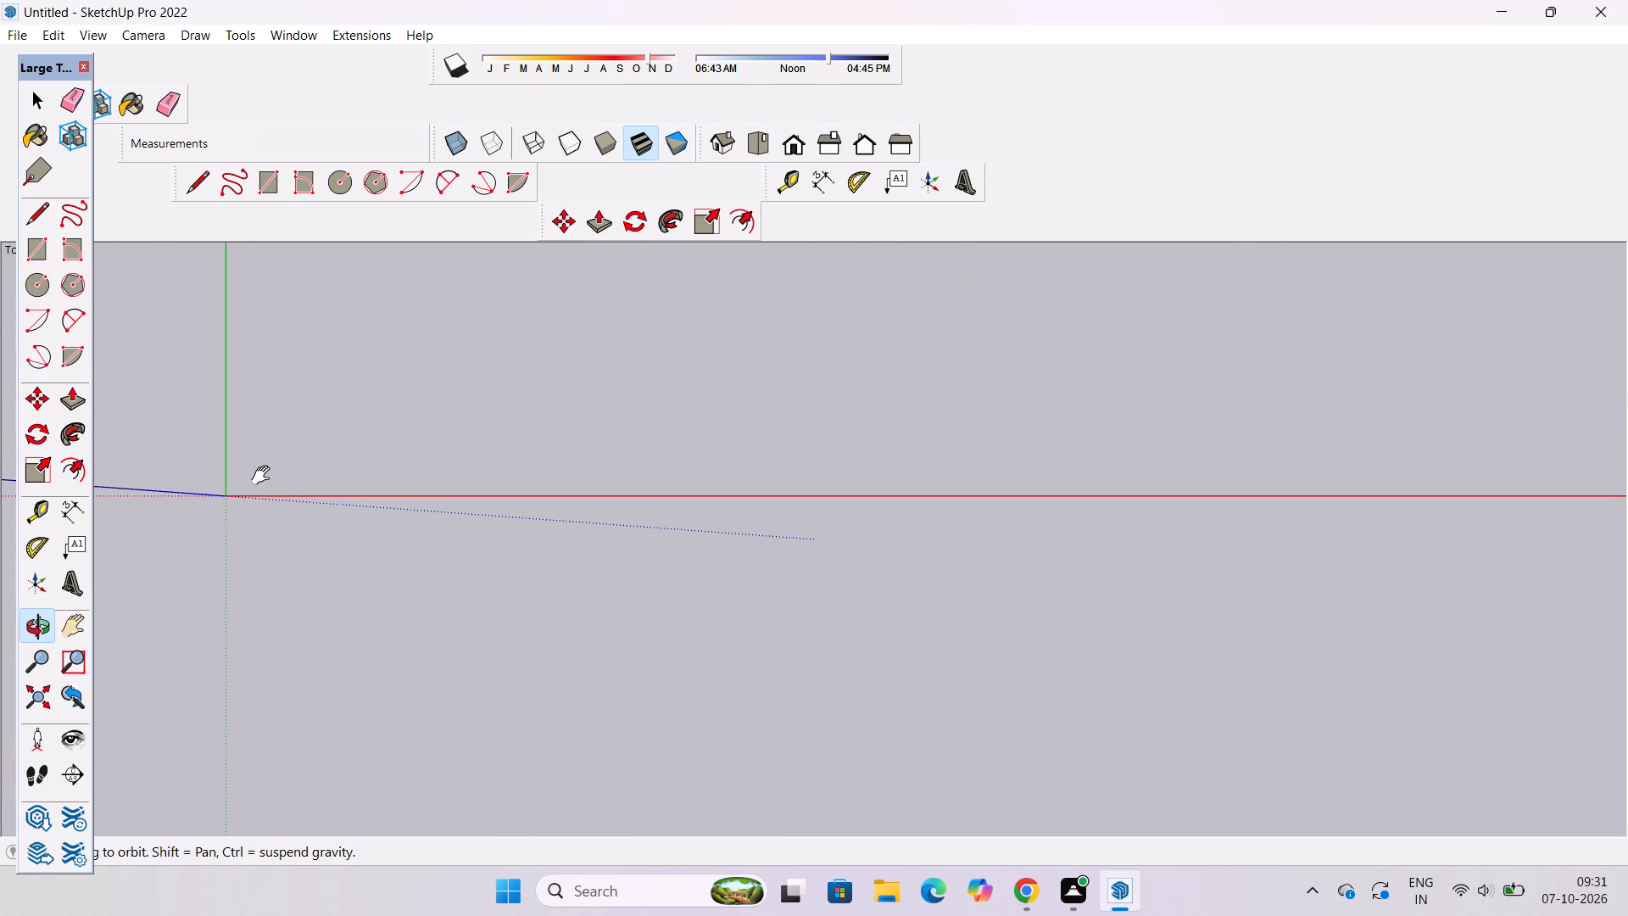
pyautogui.keyDown('shift'); pyautogui.scroll(14, 235, 483); pyautogui.keyUp('shift')
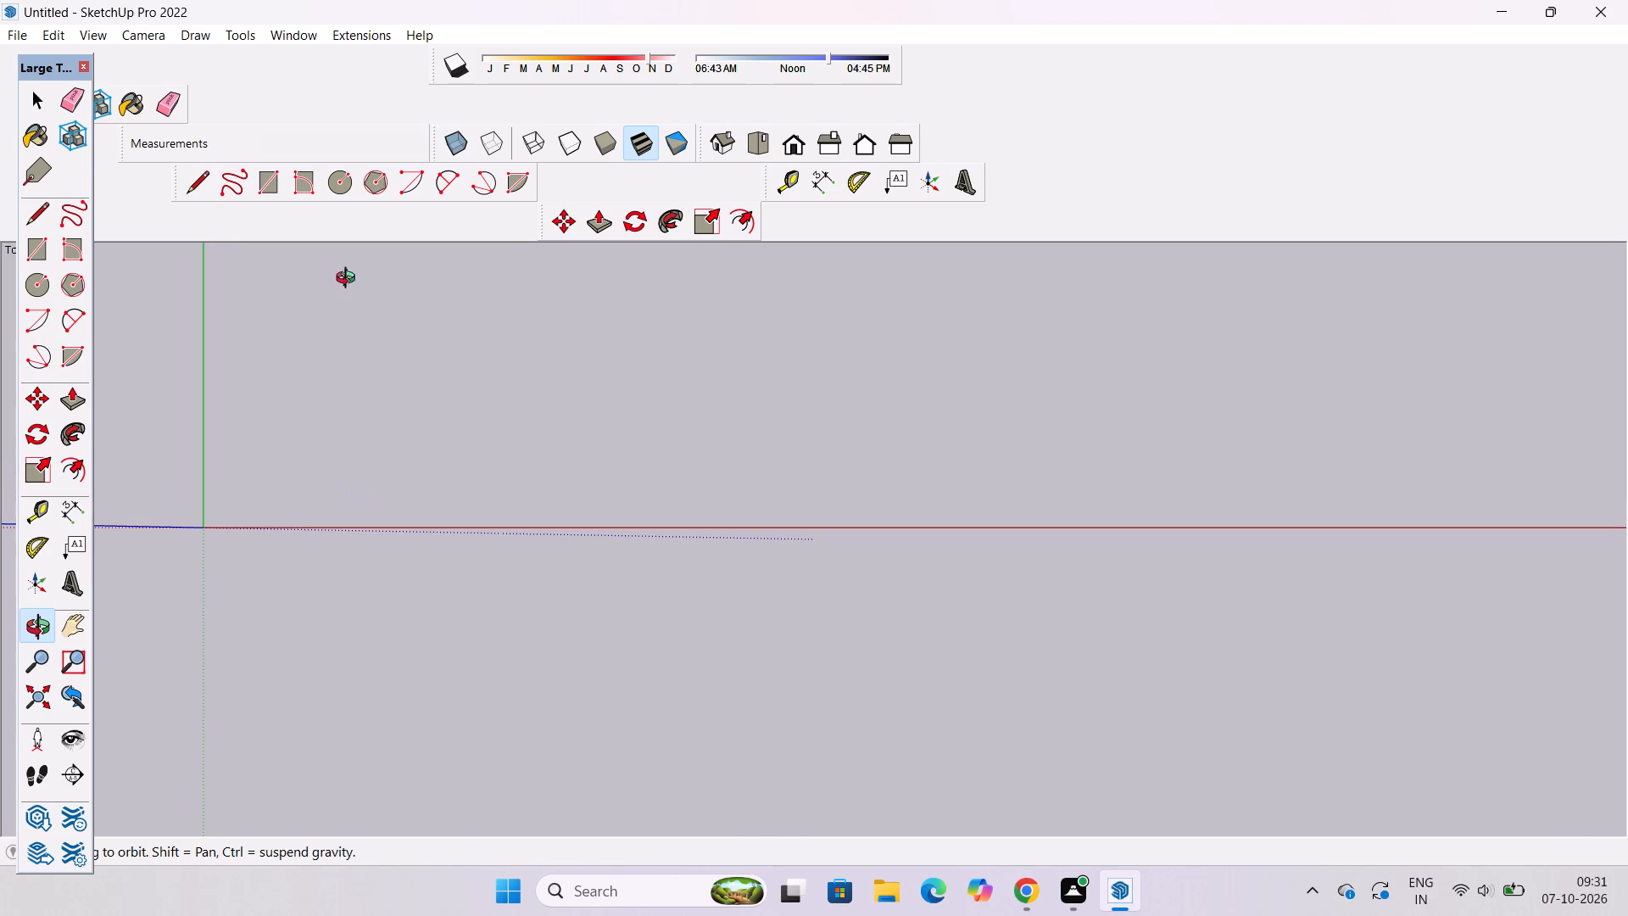
pyautogui.click(757, 144)
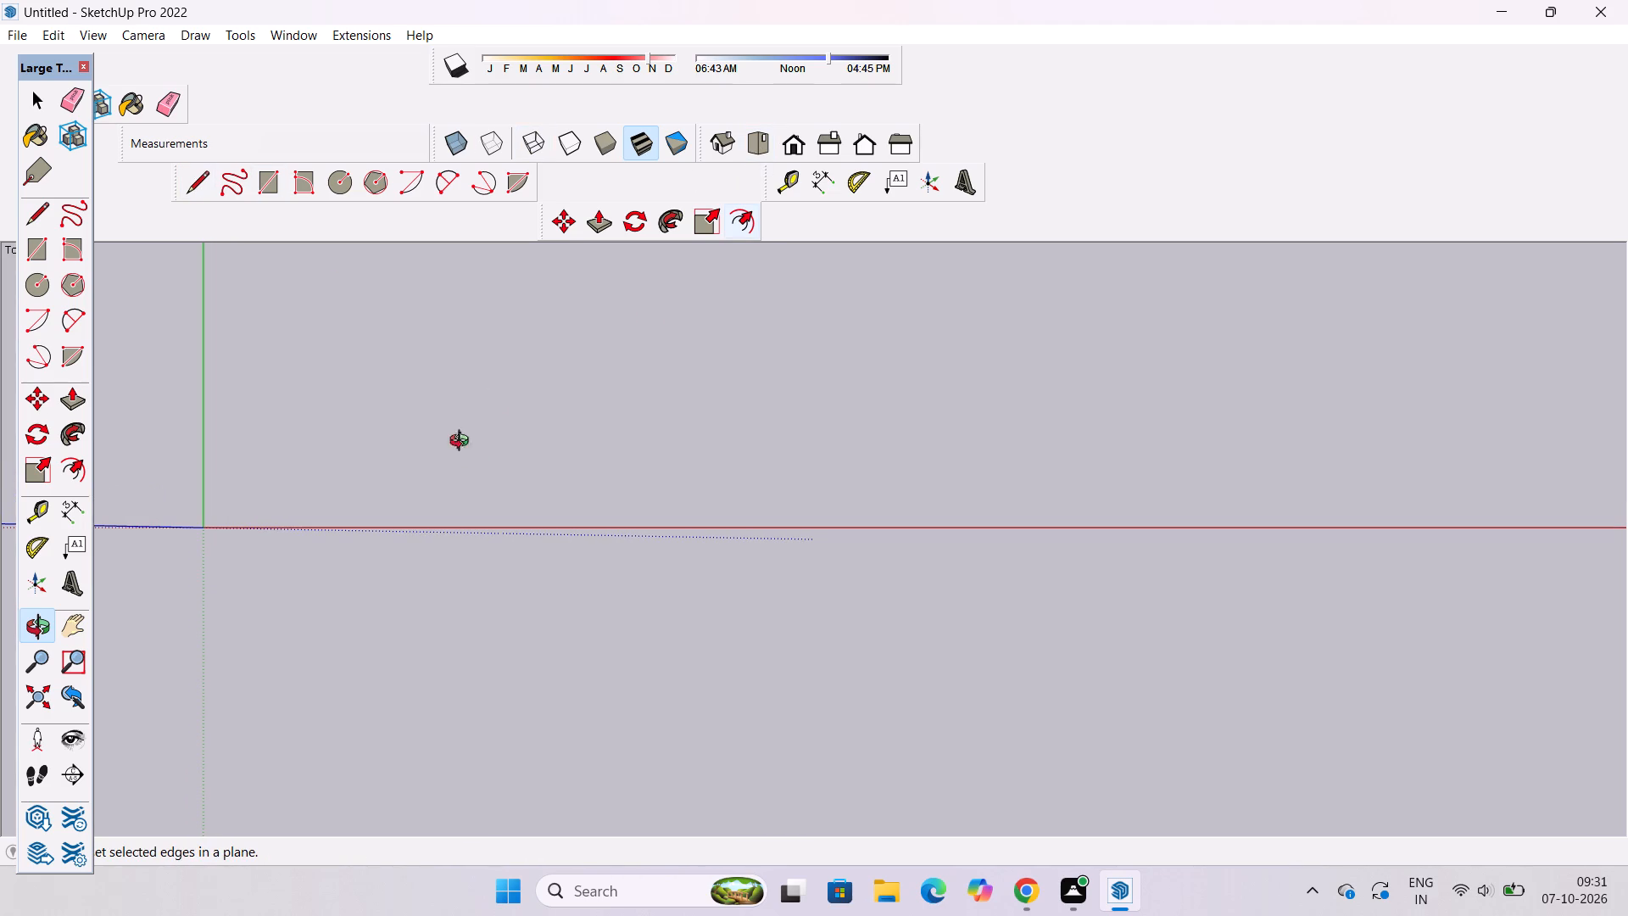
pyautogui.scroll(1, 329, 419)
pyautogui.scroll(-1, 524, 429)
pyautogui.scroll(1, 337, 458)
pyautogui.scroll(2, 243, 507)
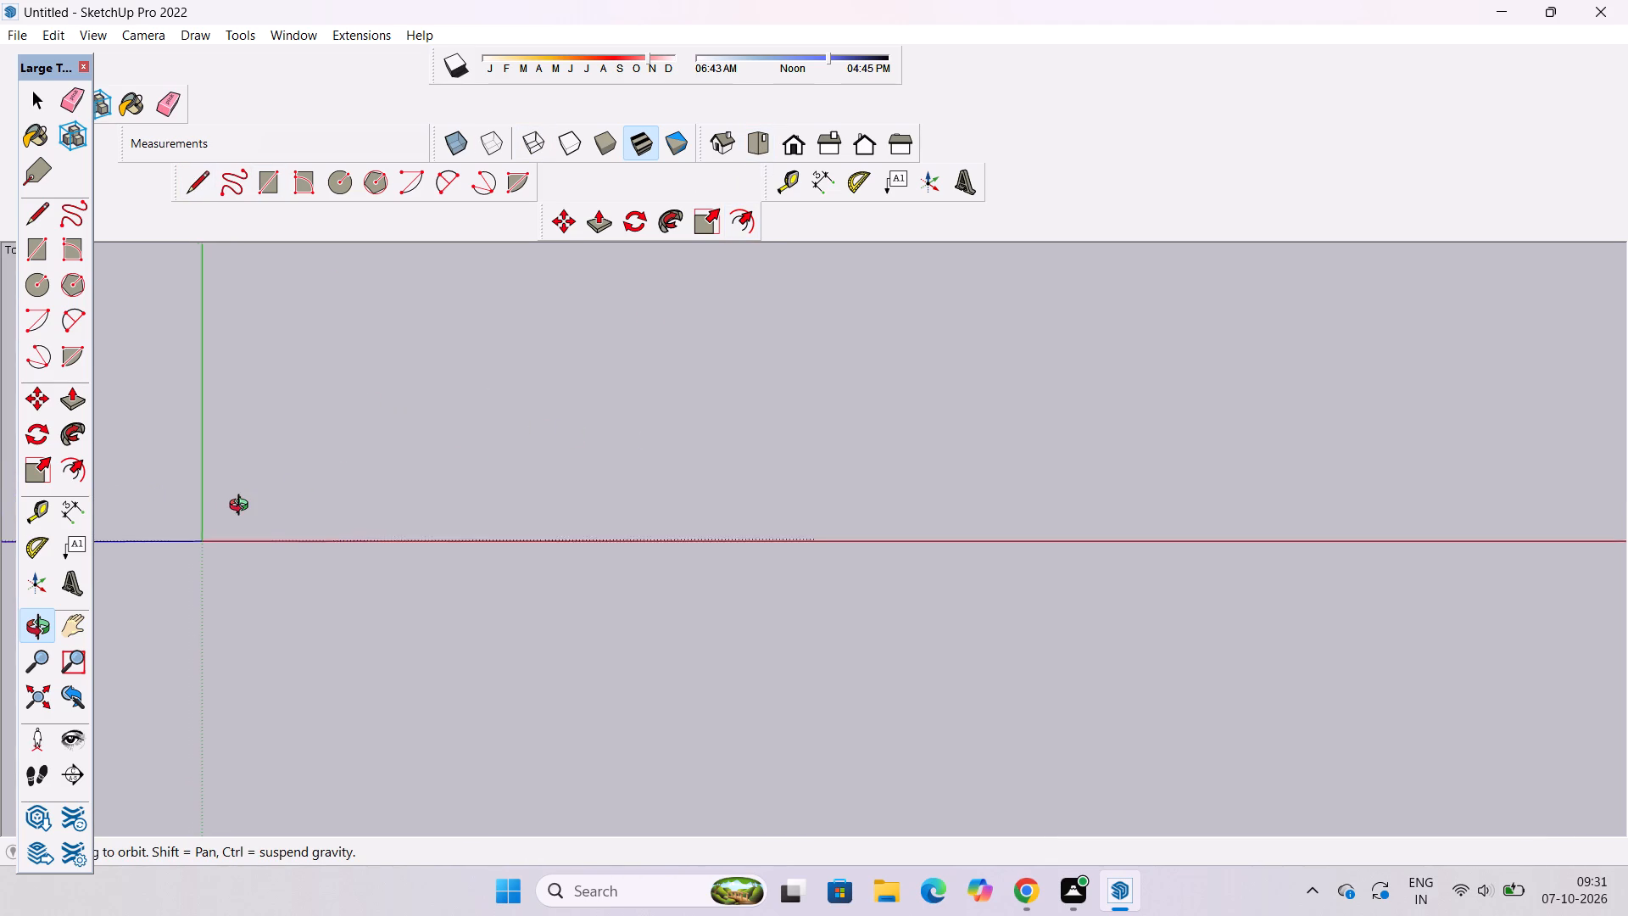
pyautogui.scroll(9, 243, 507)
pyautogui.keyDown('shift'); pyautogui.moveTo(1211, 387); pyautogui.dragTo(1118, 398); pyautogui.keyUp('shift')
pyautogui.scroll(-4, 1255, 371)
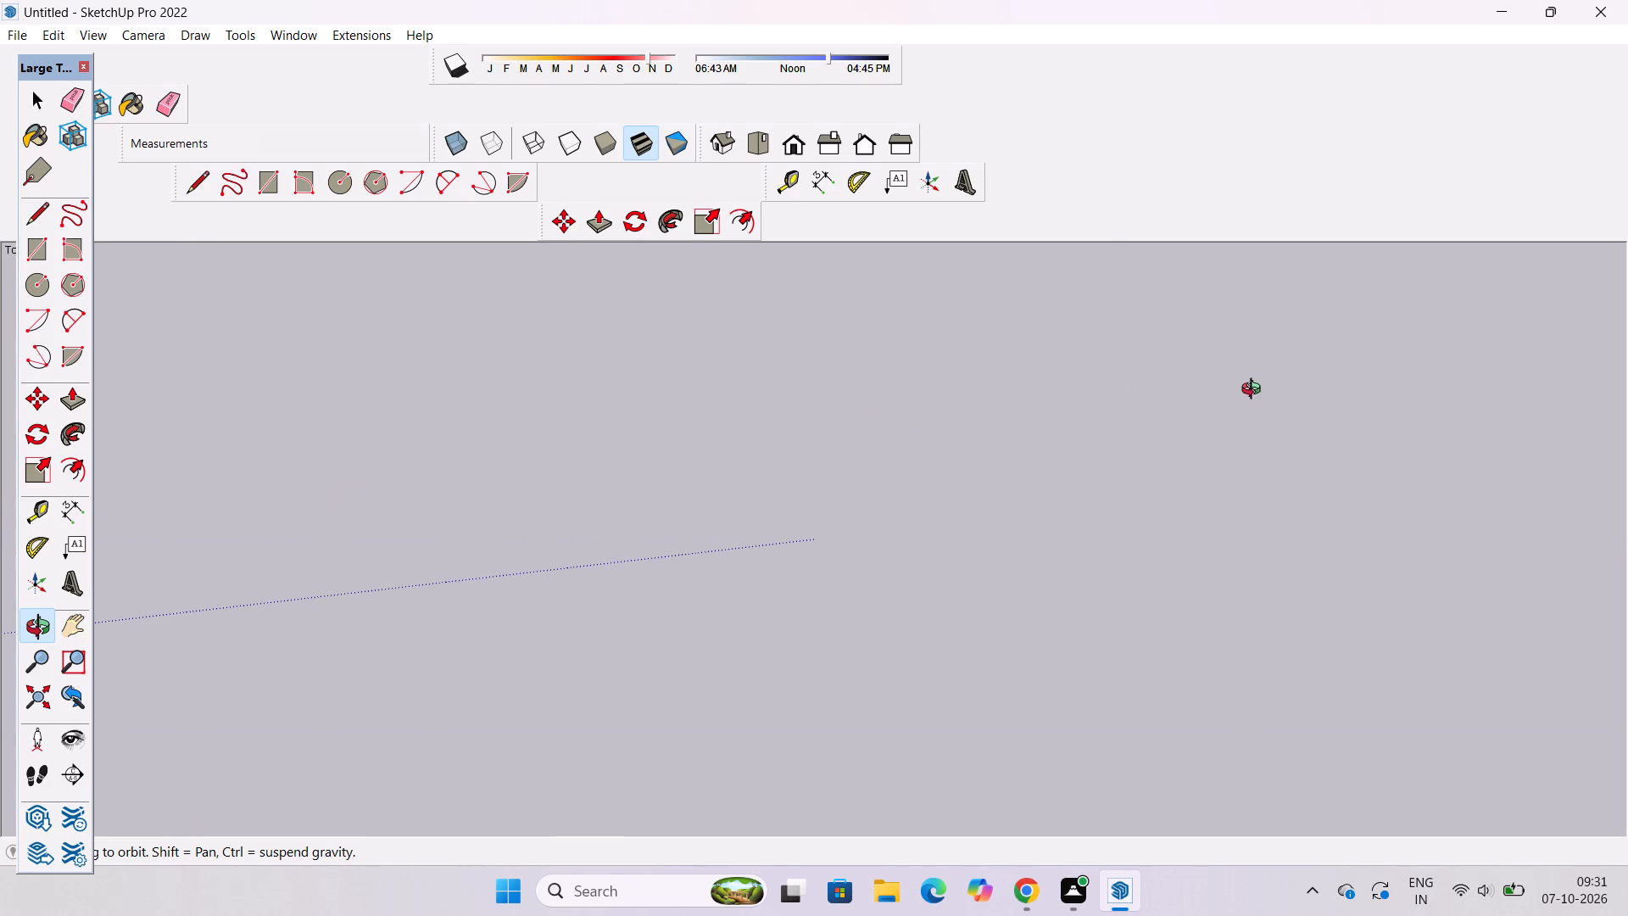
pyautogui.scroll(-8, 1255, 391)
# In the Top view, draw a 60' base line parallel to the red axis, starting just off the origin.
pyautogui.click(756, 150)
pyautogui.scroll(-5, 706, 436)
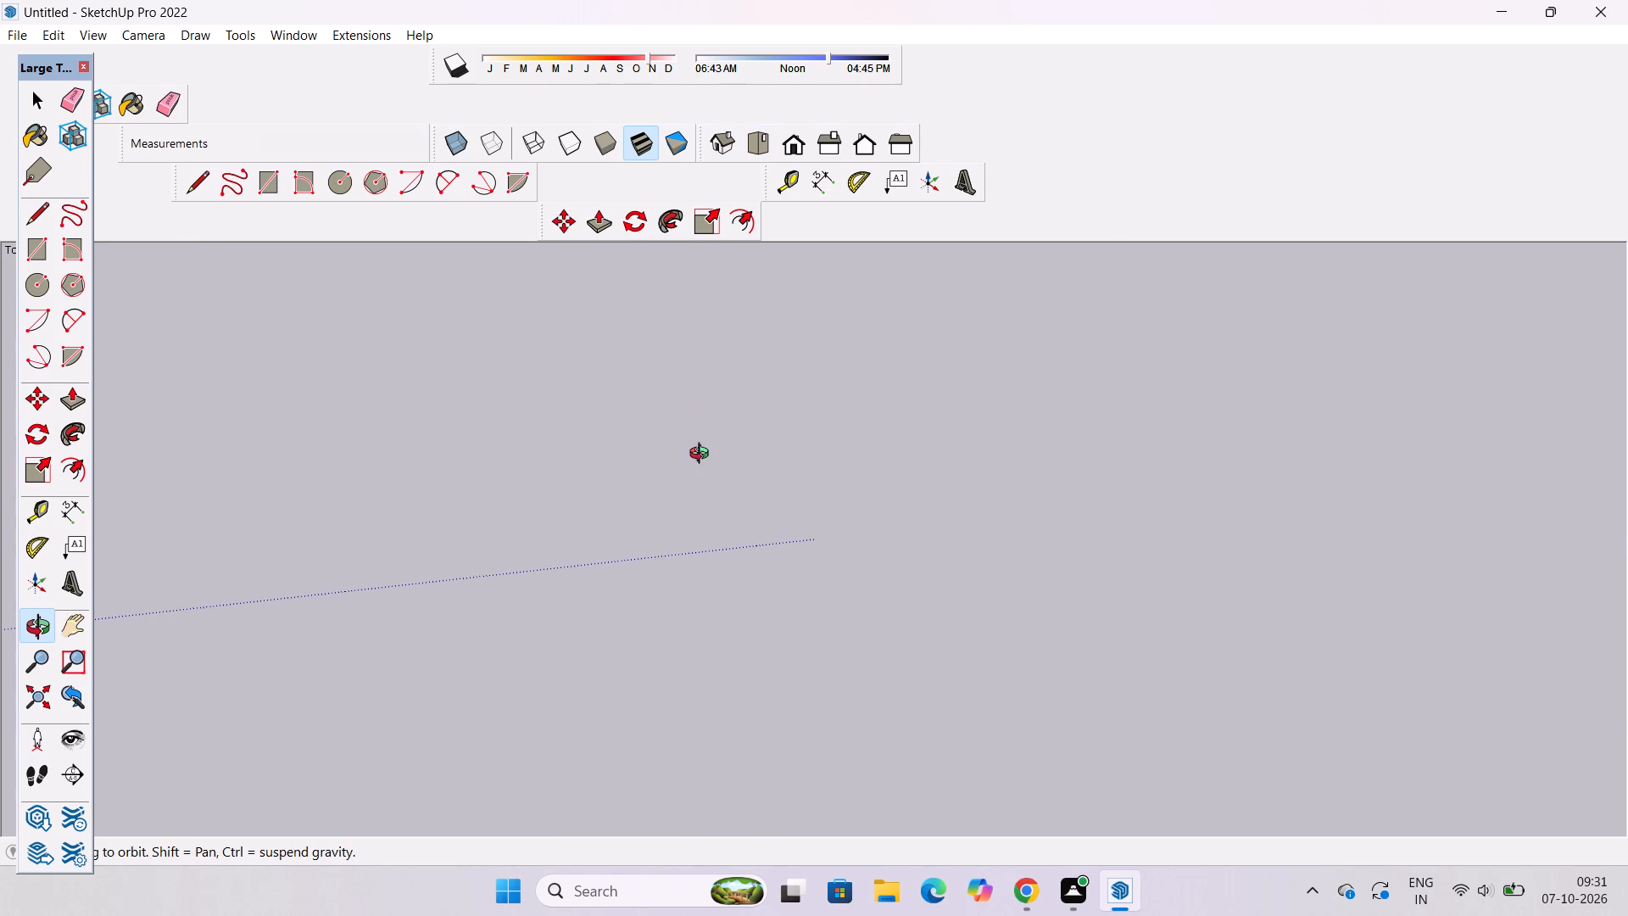
pyautogui.scroll(-20, 703, 455)
pyautogui.scroll(-20, 703, 455)
pyautogui.scroll(-5, 703, 455)
pyautogui.scroll(1, 549, 429)
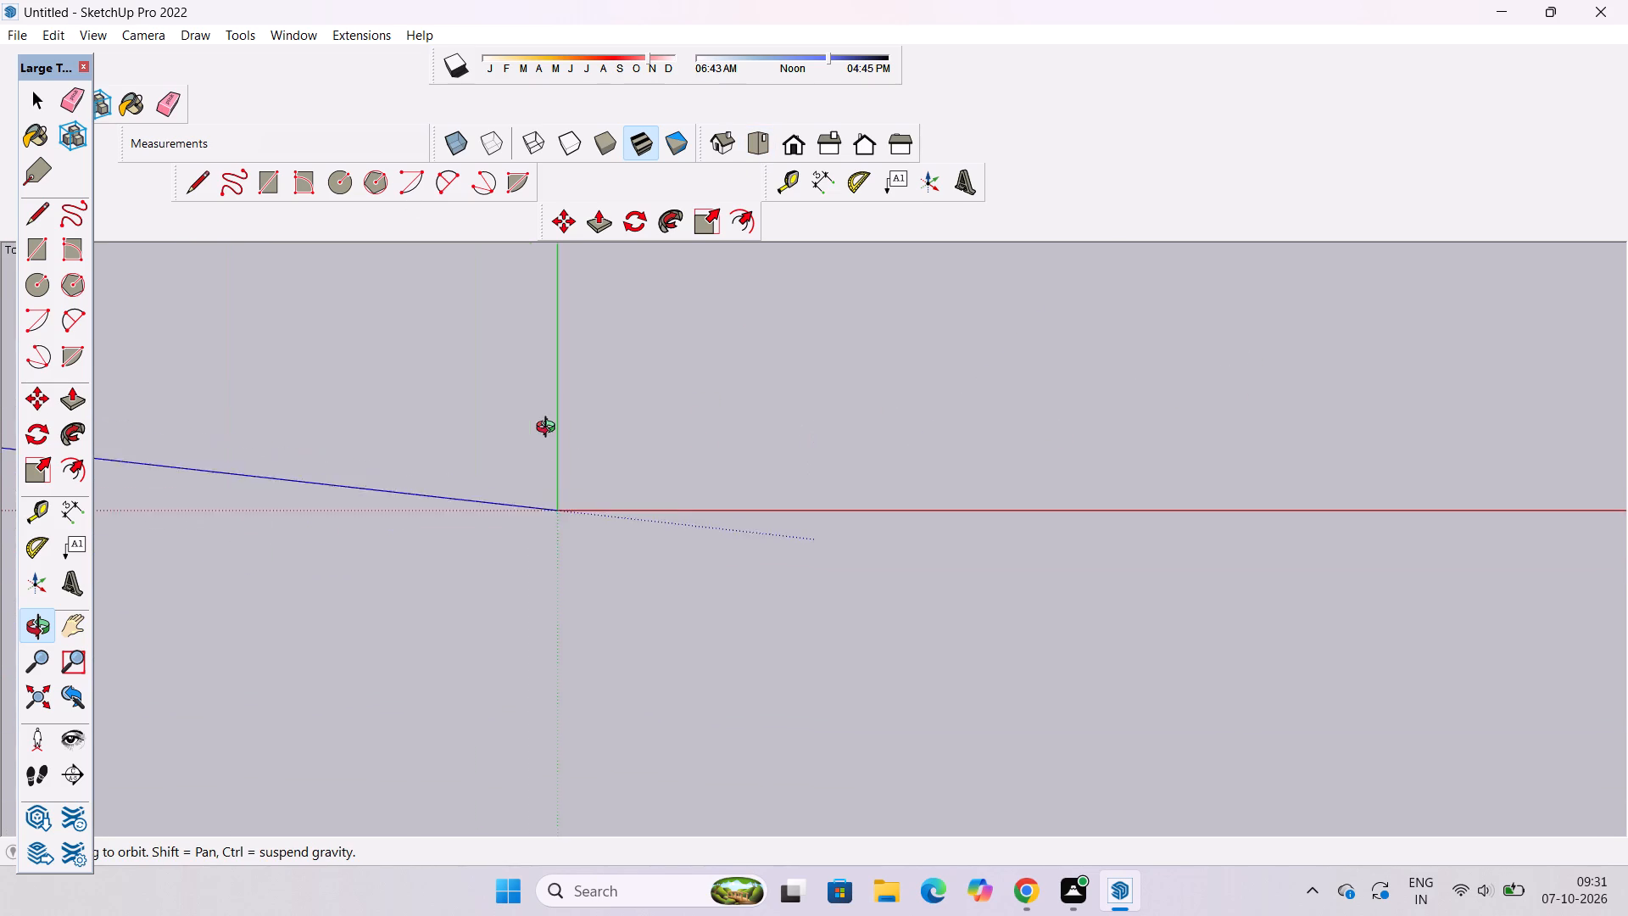
pyautogui.scroll(5, 549, 429)
pyautogui.scroll(4, 743, 517)
pyautogui.scroll(2, 658, 572)
pyautogui.click(764, 150)
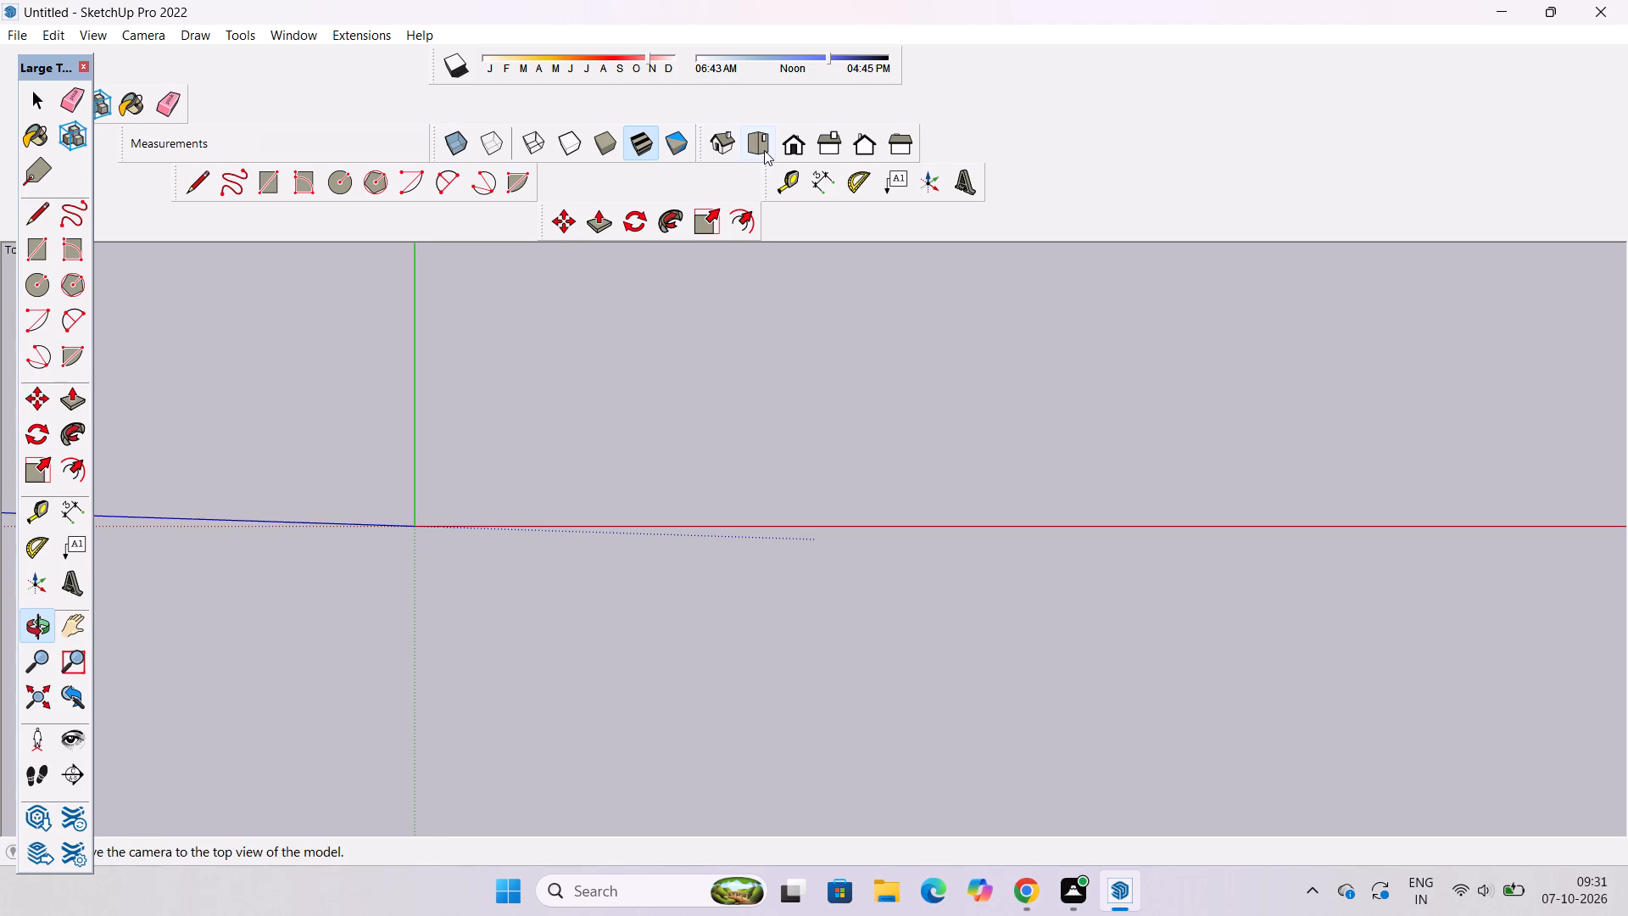
pyautogui.scroll(3, 467, 529)
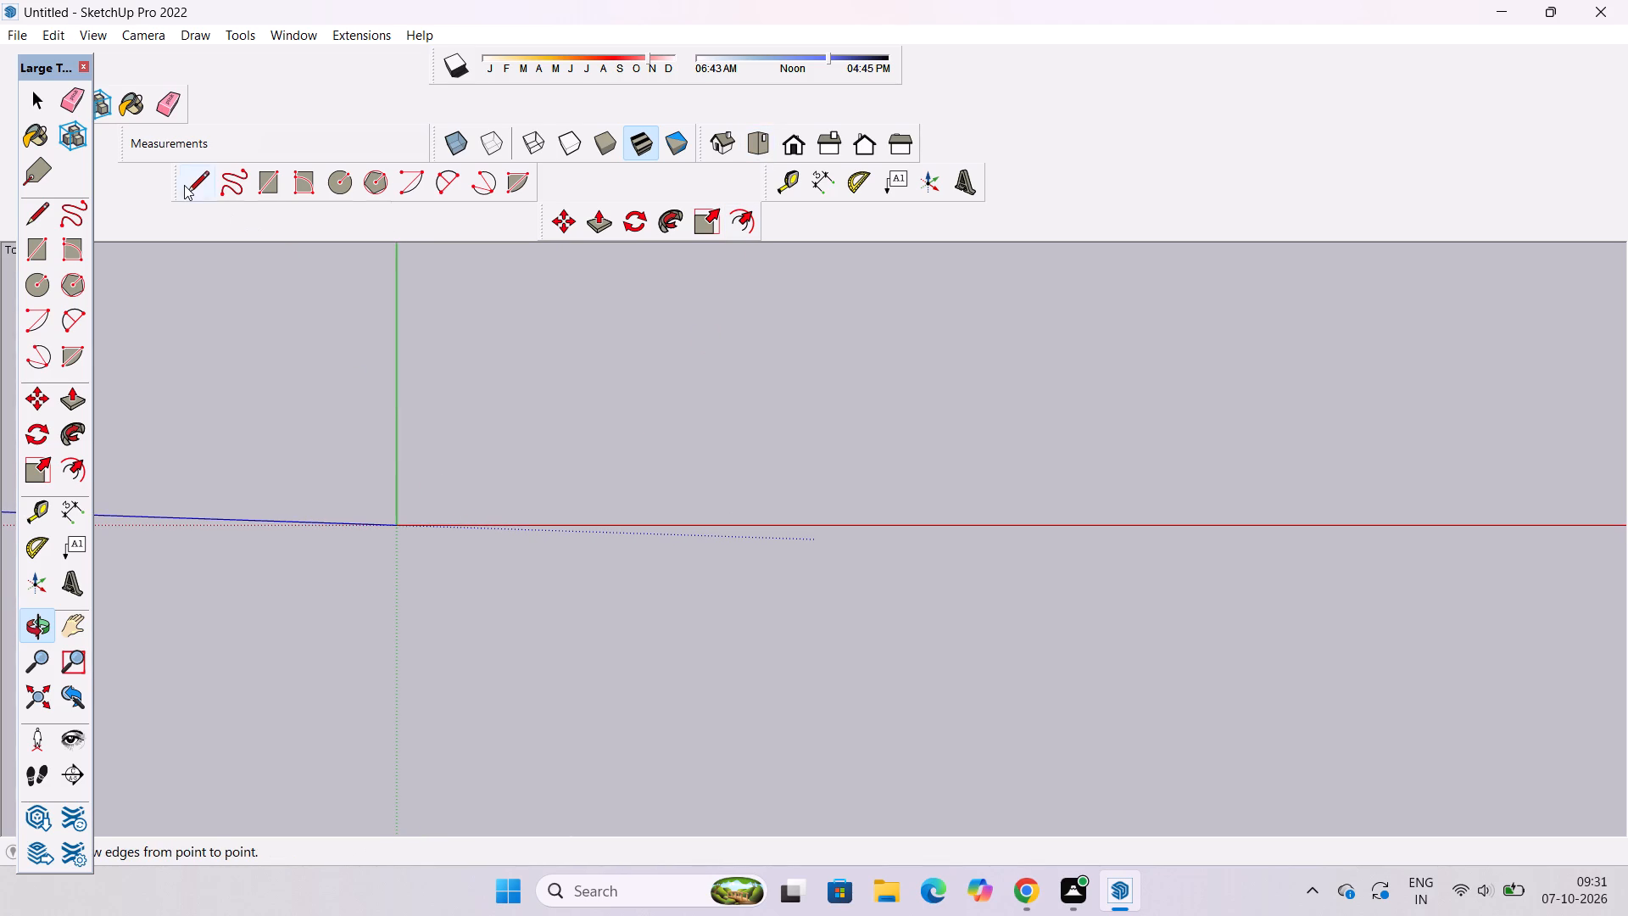
pyautogui.click(184, 186)
pyautogui.click(460, 498)
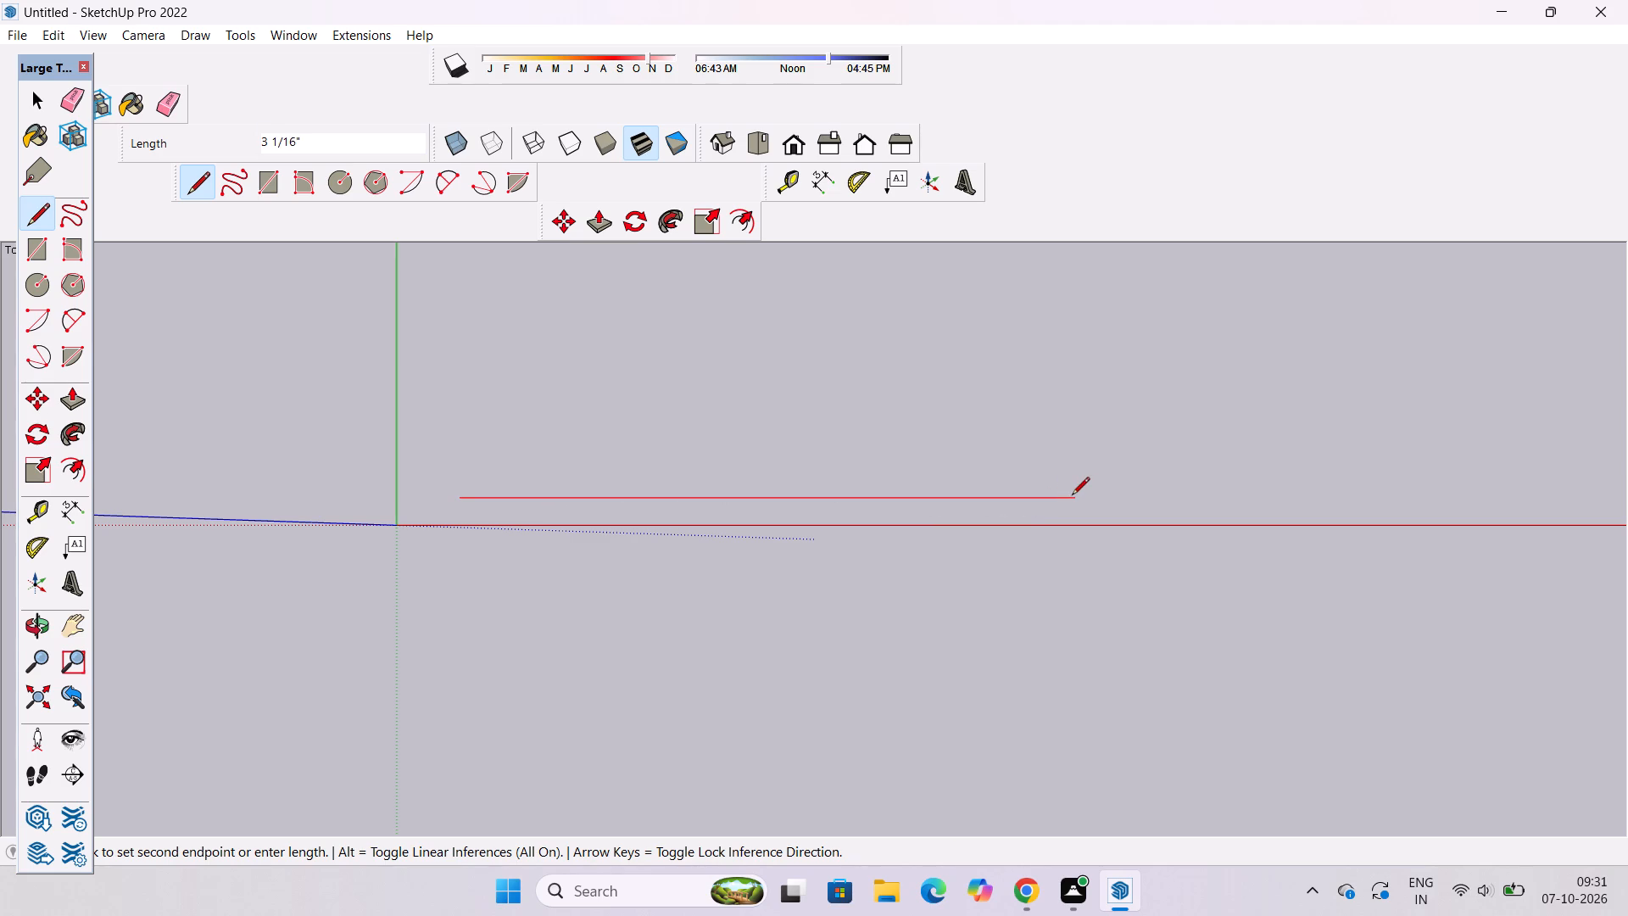
pyautogui.press('5')
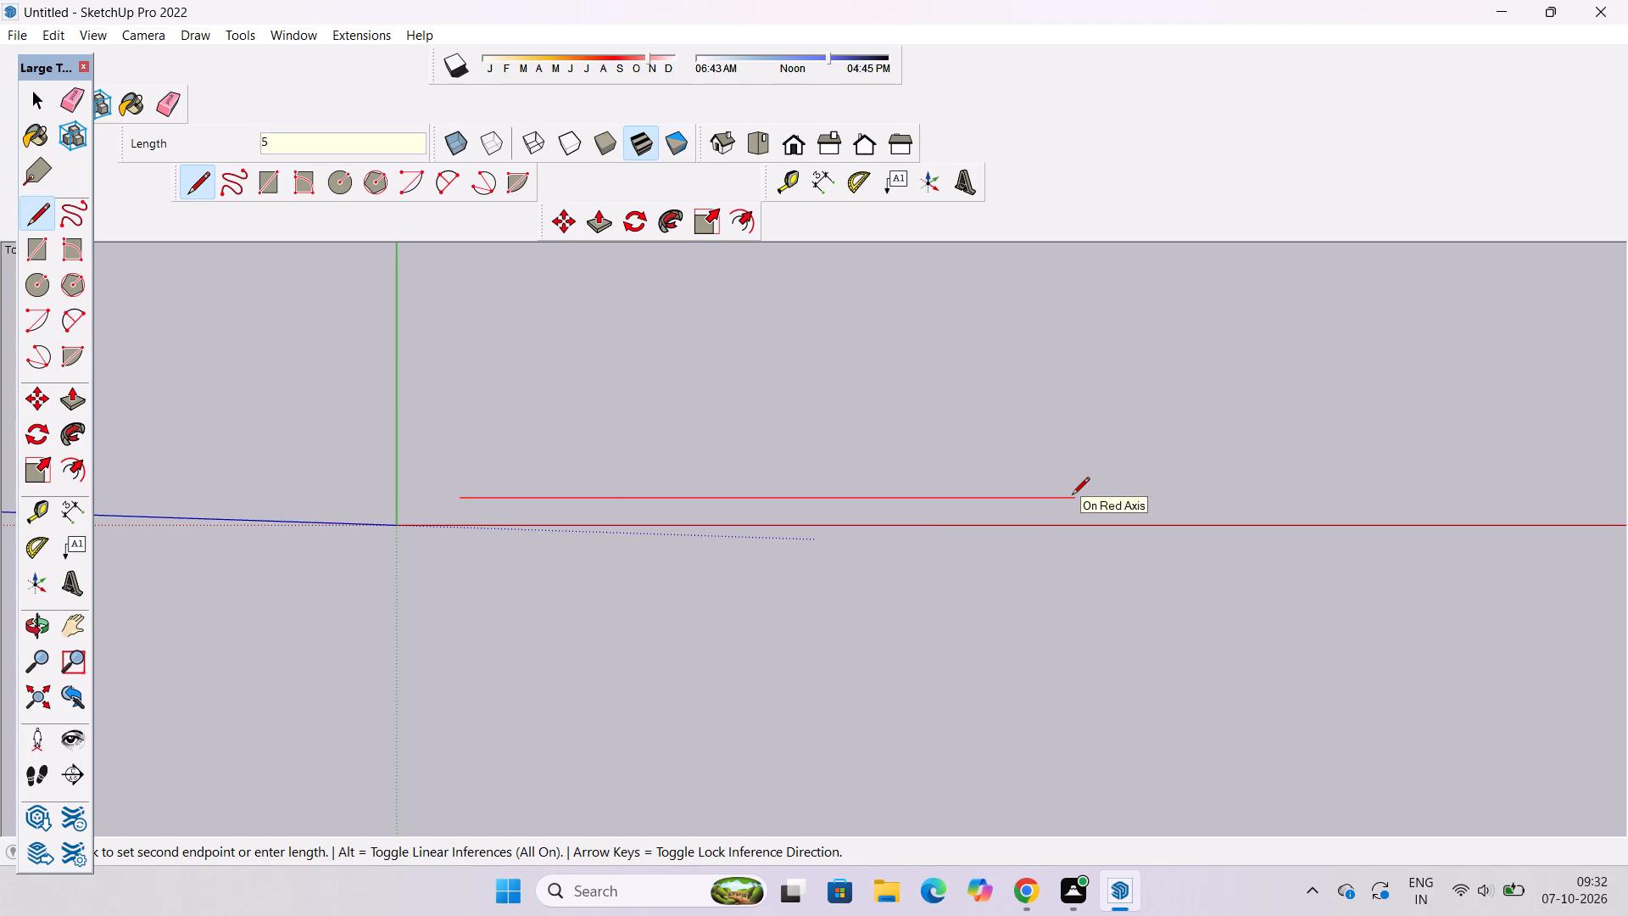
pyautogui.press('BackSpace')
pyautogui.write("60'")
pyautogui.press('Return')
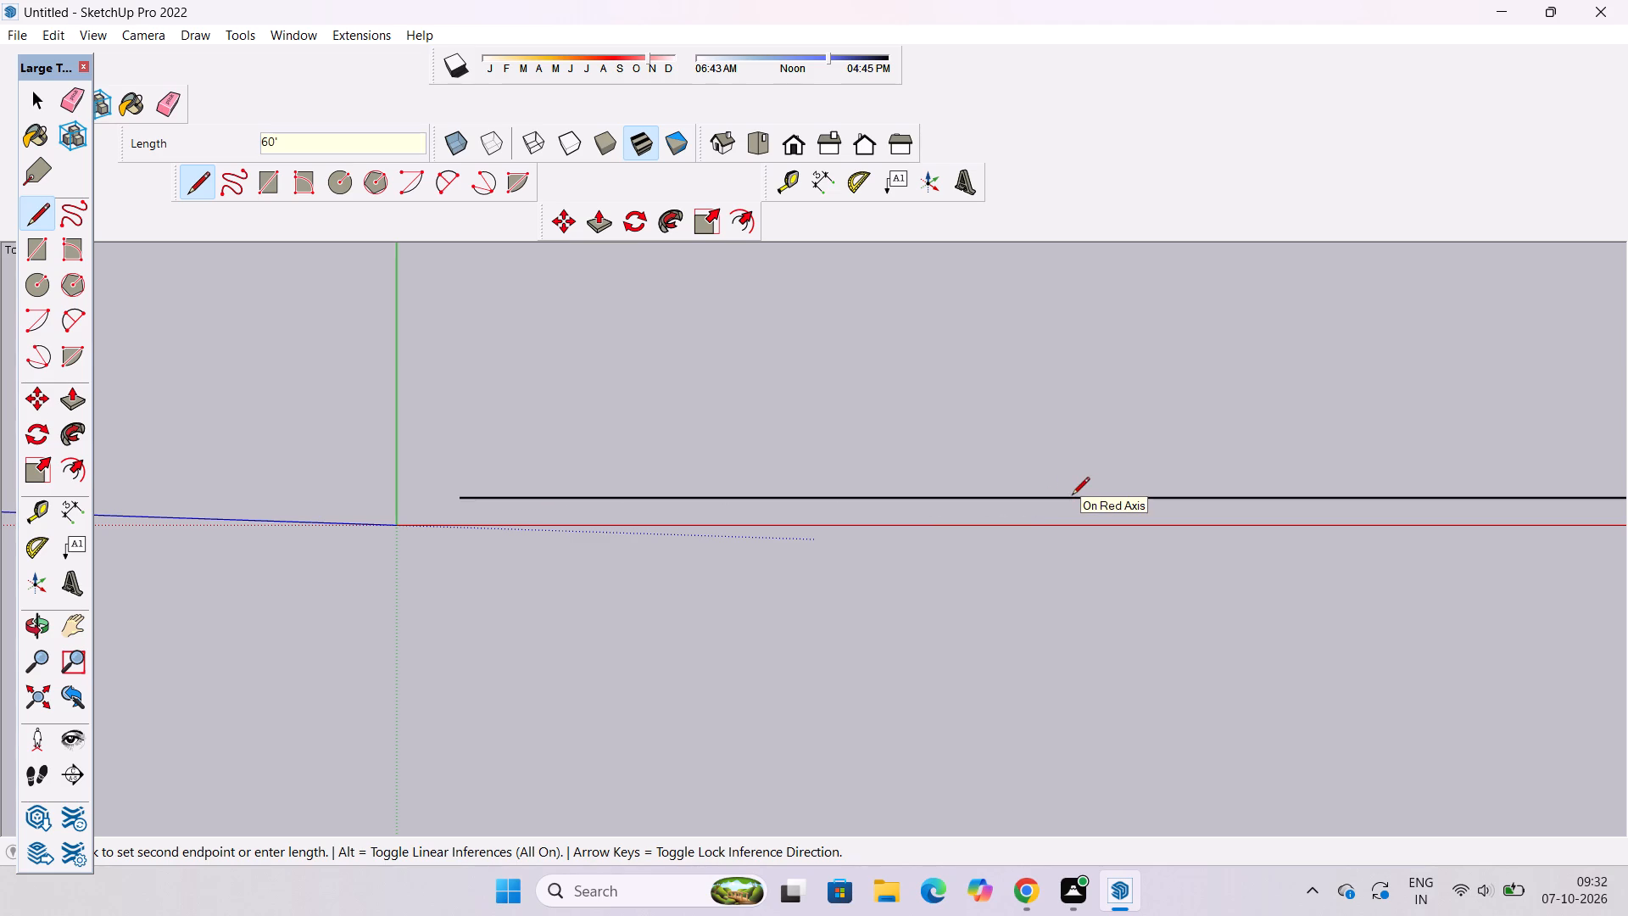
# Draw a 50' line along the green axis from the 60' line's endpoint nearest the origin.
pyautogui.press('o')
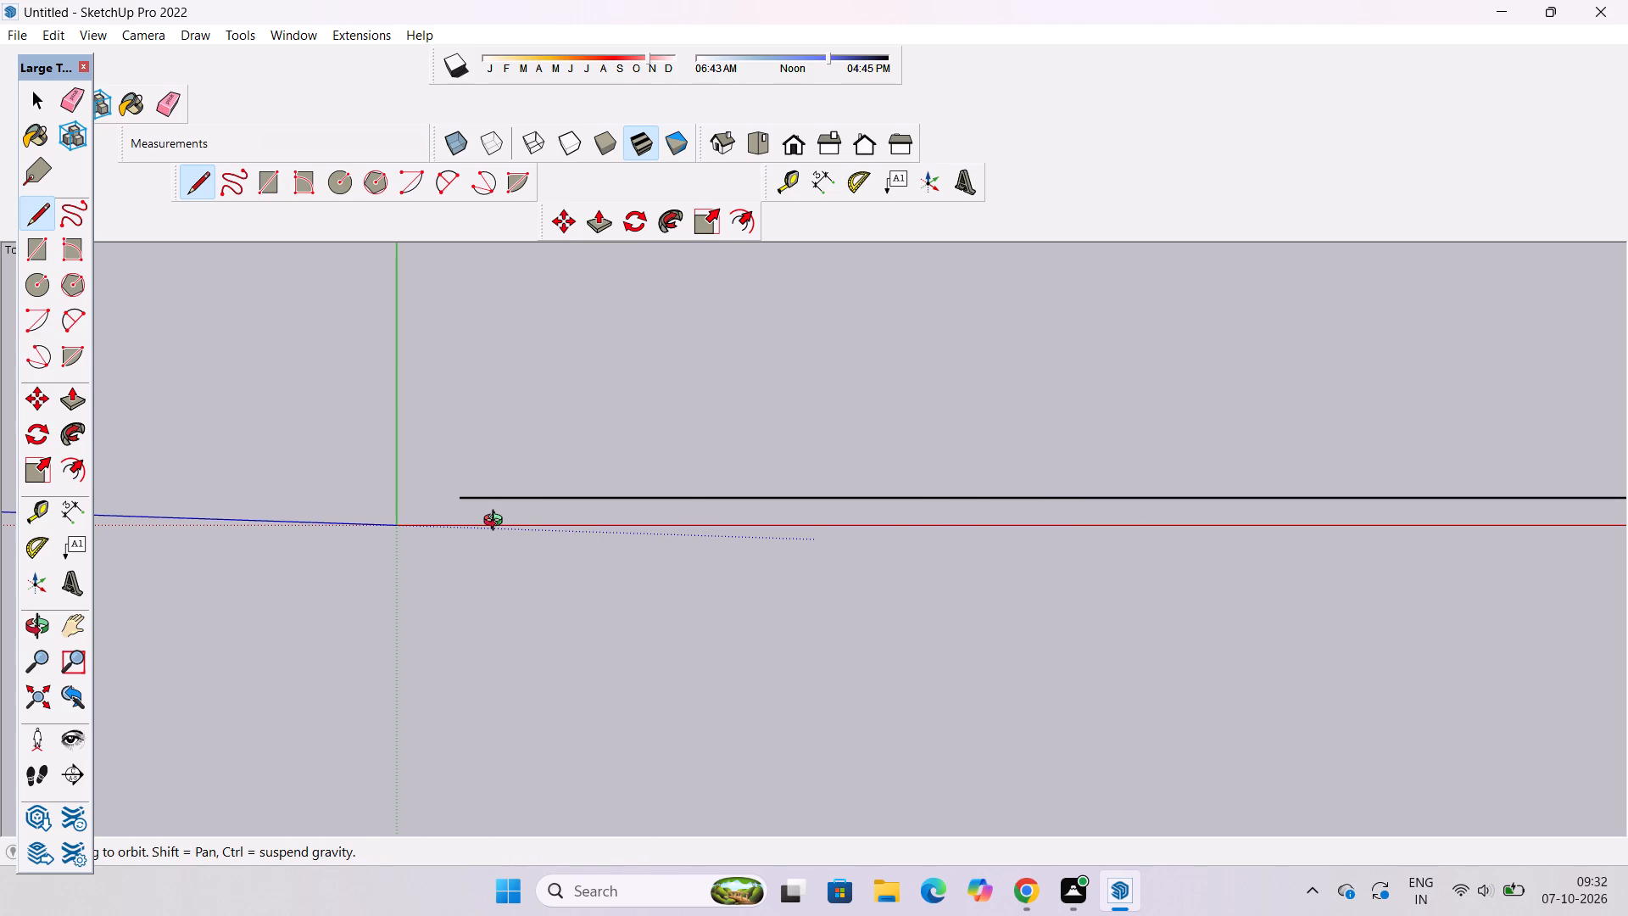
pyautogui.press('l')
pyautogui.press('space')
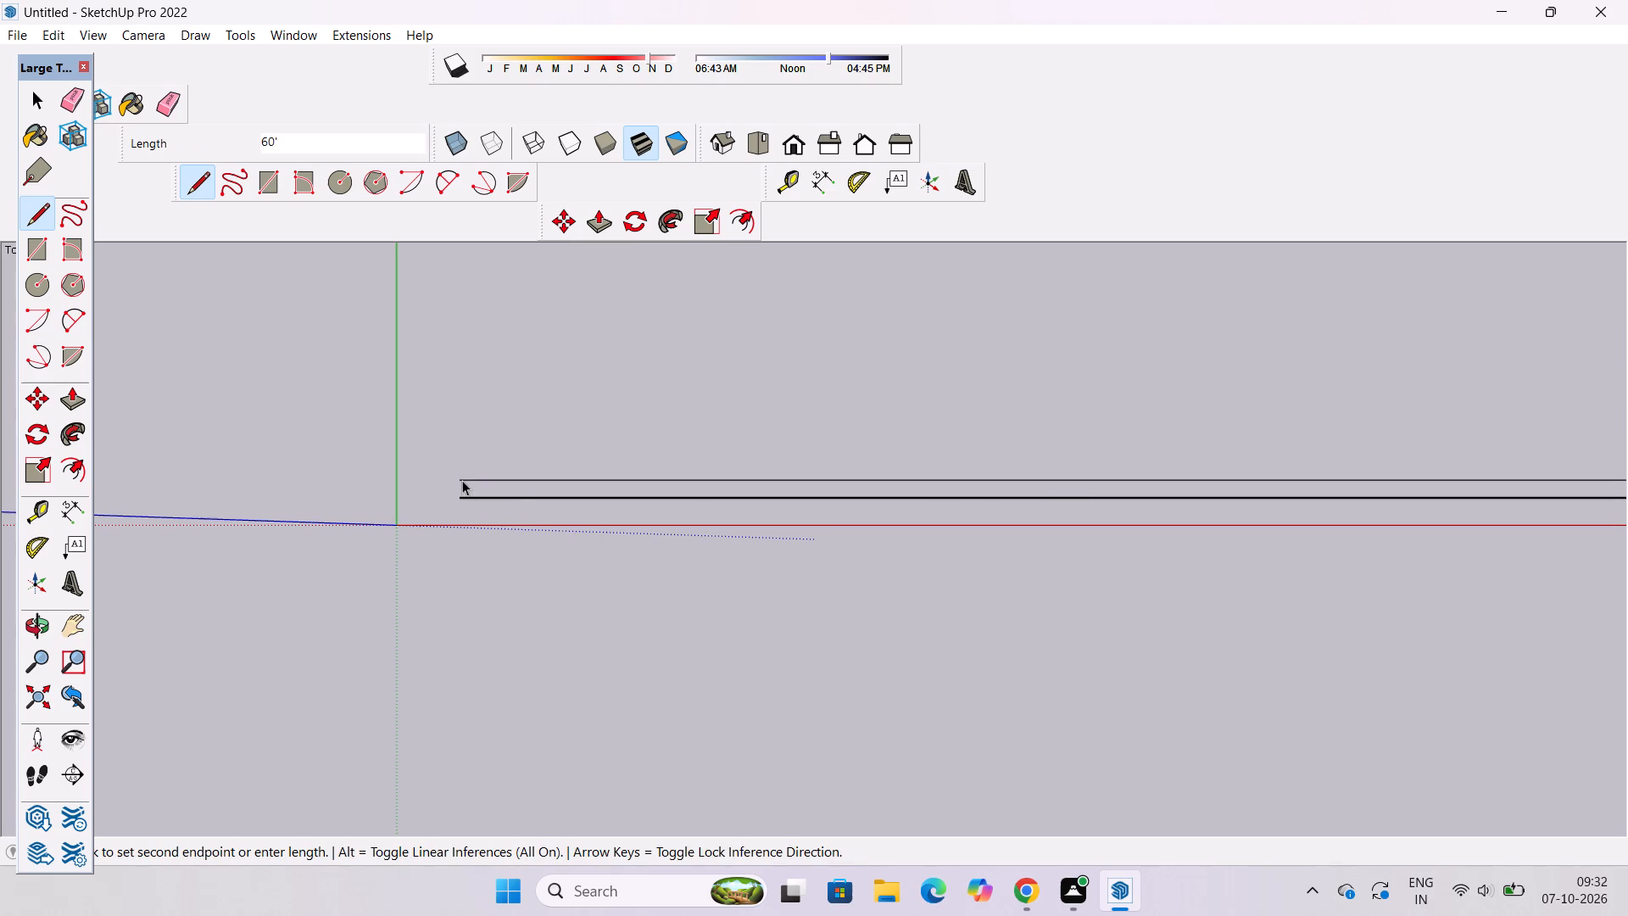
pyautogui.write('l')
pyautogui.click(456, 502)
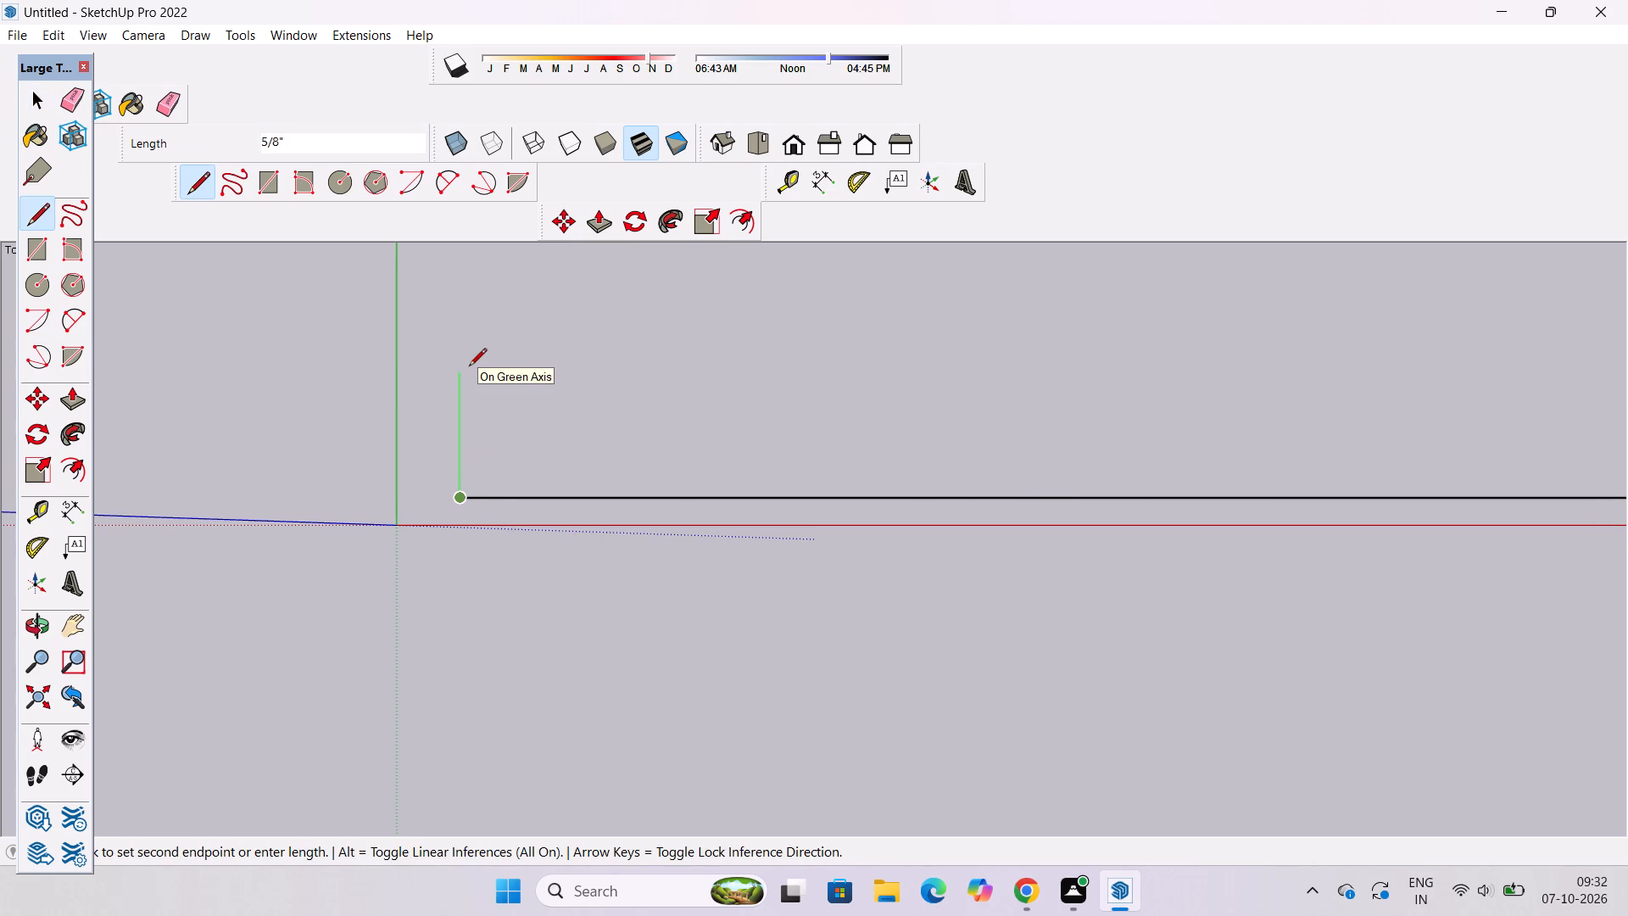
pyautogui.write("50'")
pyautogui.press('Return')
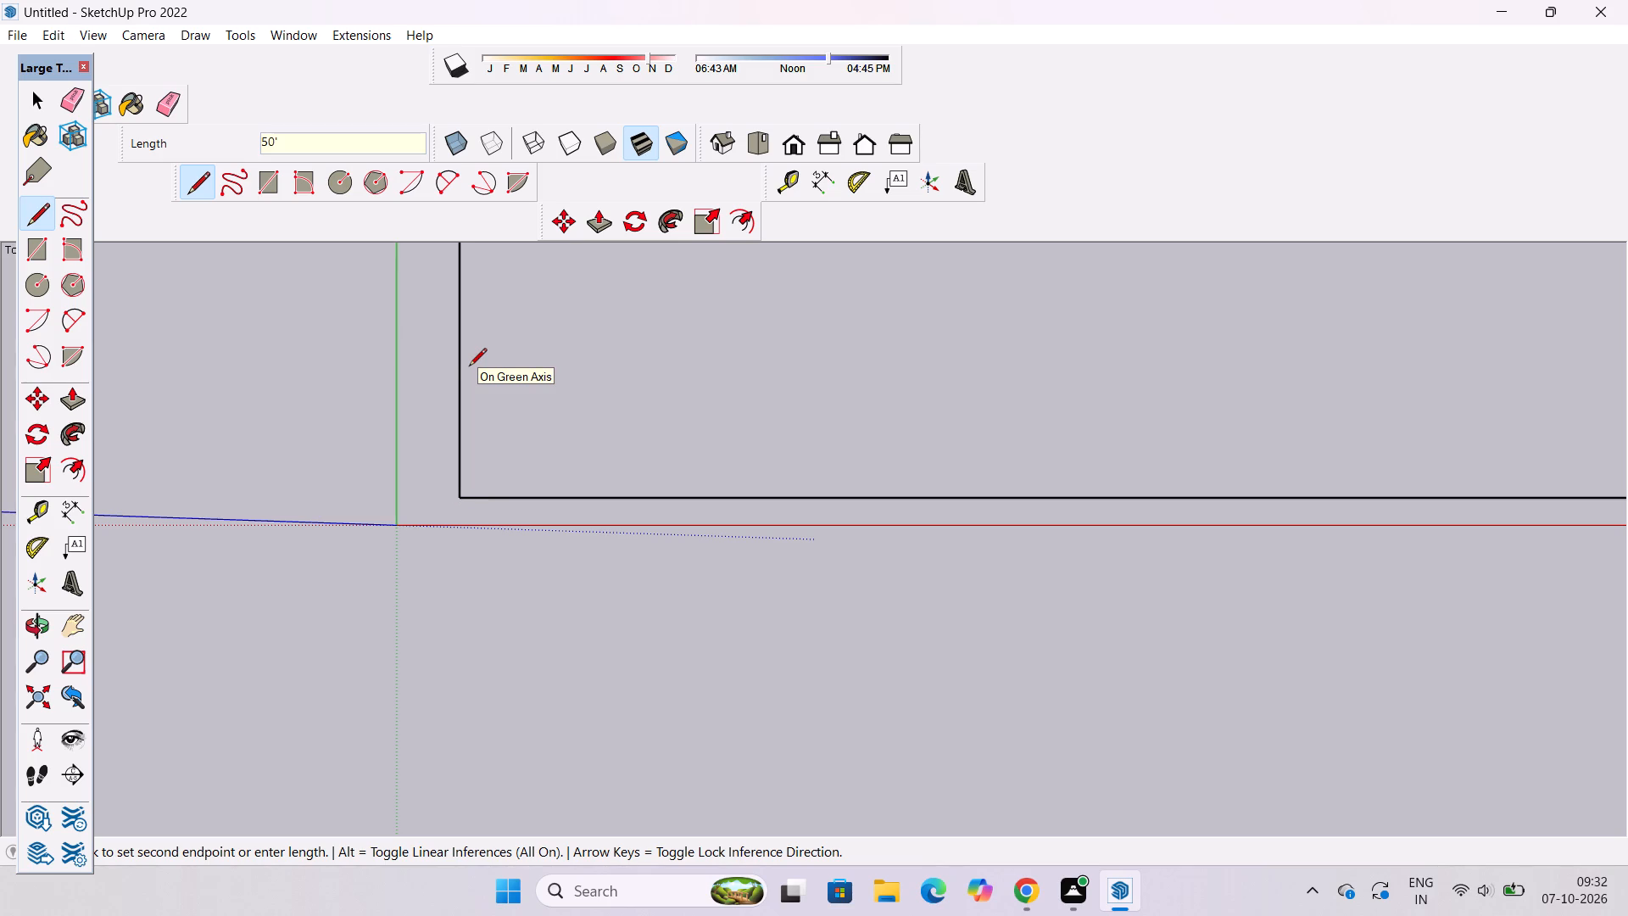
# Examine the two perpendicular base lines in full from several oblique angles.
pyautogui.press('o')
pyautogui.scroll(-20, 461, 334)
pyautogui.scroll(-6, 461, 334)
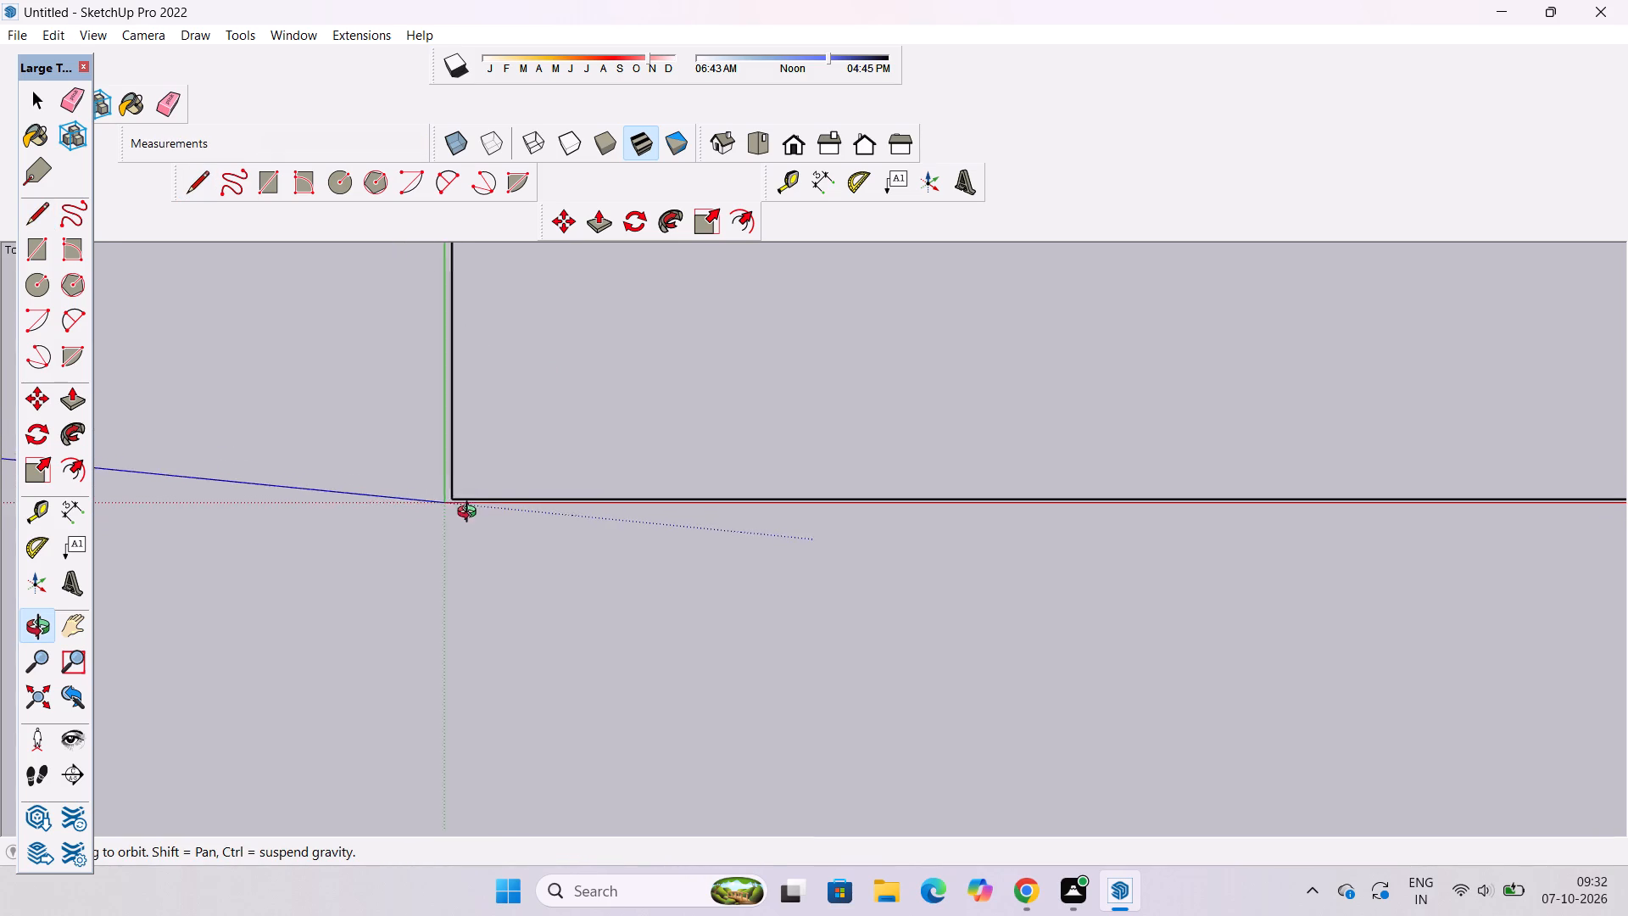
pyautogui.scroll(-20, 471, 514)
pyautogui.scroll(-20, 471, 514)
pyautogui.scroll(-2, 471, 514)
pyautogui.moveTo(517, 556); pyautogui.dragTo(545, 654)
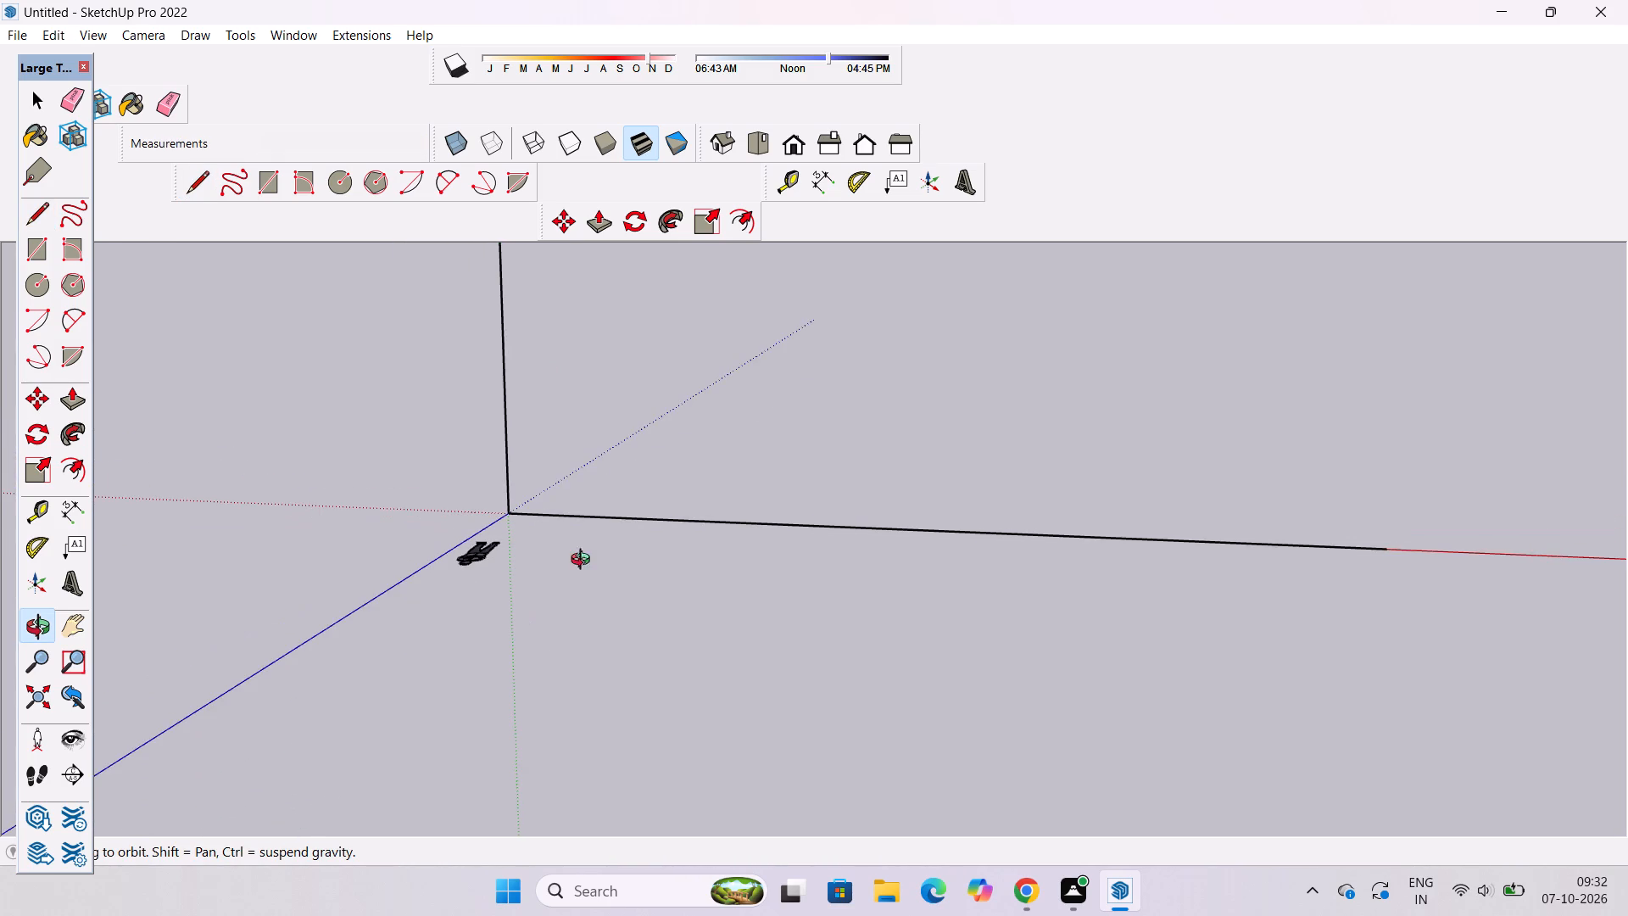
pyautogui.moveTo(560, 649); pyautogui.dragTo(592, 319)
pyautogui.scroll(-5, 569, 467)
pyautogui.keyDown('shift'); pyautogui.moveTo(661, 455); pyautogui.dragTo(527, 568); pyautogui.keyUp('shift')
pyautogui.moveTo(517, 578); pyautogui.dragTo(527, 542)
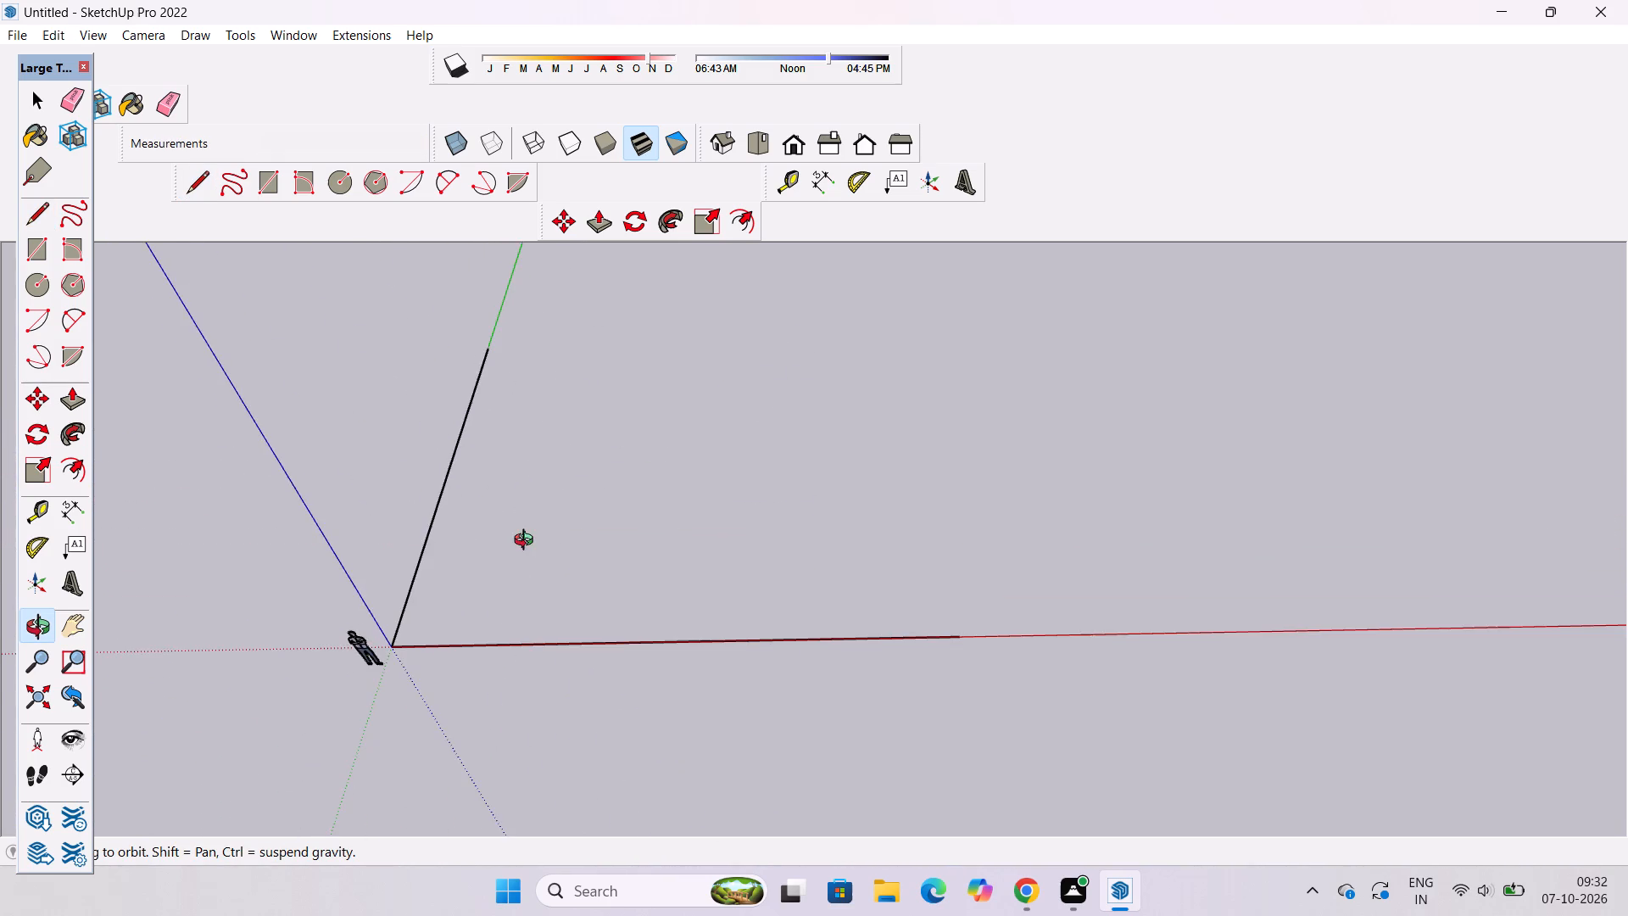
pyautogui.moveTo(583, 575); pyautogui.dragTo(603, 633)
pyautogui.scroll(2, 609, 595)
pyautogui.keyDown('shift'); pyautogui.moveTo(630, 586); pyautogui.dragTo(638, 599); pyautogui.keyUp('shift')
pyautogui.moveTo(638, 599); pyautogui.dragTo(585, 609)
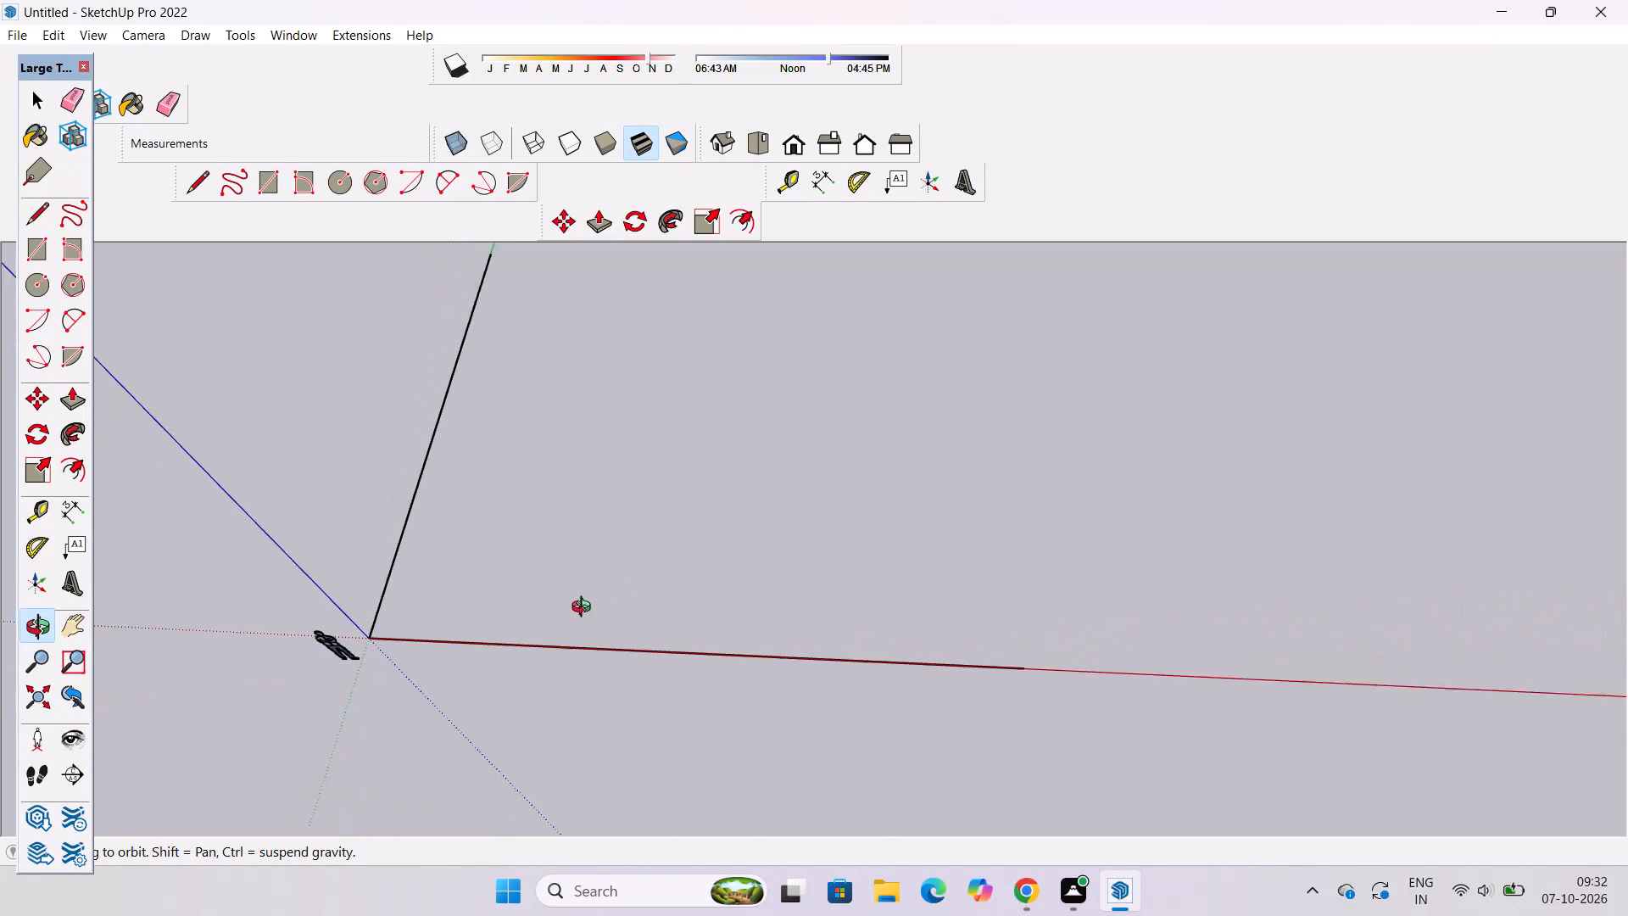
# Extend the 60' base line by drawing a 10' line along the red axis from its endpoint farthest from the origin.
pyautogui.moveTo(585, 609); pyautogui.dragTo(575, 609)
pyautogui.scroll(1, 657, 608)
pyautogui.keyDown('shift'); pyautogui.moveTo(655, 591); pyautogui.dragTo(605, 640); pyautogui.keyUp('shift')
pyautogui.keyDown('shift'); pyautogui.scroll(-6, 611, 602); pyautogui.keyUp('shift')
pyautogui.moveTo(618, 631); pyautogui.dragTo(669, 617)
pyautogui.keyDown('shift'); pyautogui.moveTo(694, 645); pyautogui.dragTo(621, 662); pyautogui.keyUp('shift')
pyautogui.keyDown('shift'); pyautogui.moveTo(648, 703); pyautogui.dragTo(649, 655); pyautogui.keyUp('shift')
pyautogui.keyDown('shift'); pyautogui.scroll(11, 830, 670); pyautogui.keyUp('shift')
pyautogui.keyDown('shift'); pyautogui.moveTo(780, 641); pyautogui.dragTo(769, 646); pyautogui.keyUp('shift')
pyautogui.keyDown('shift'); pyautogui.click(732, 646); pyautogui.keyUp('shift')
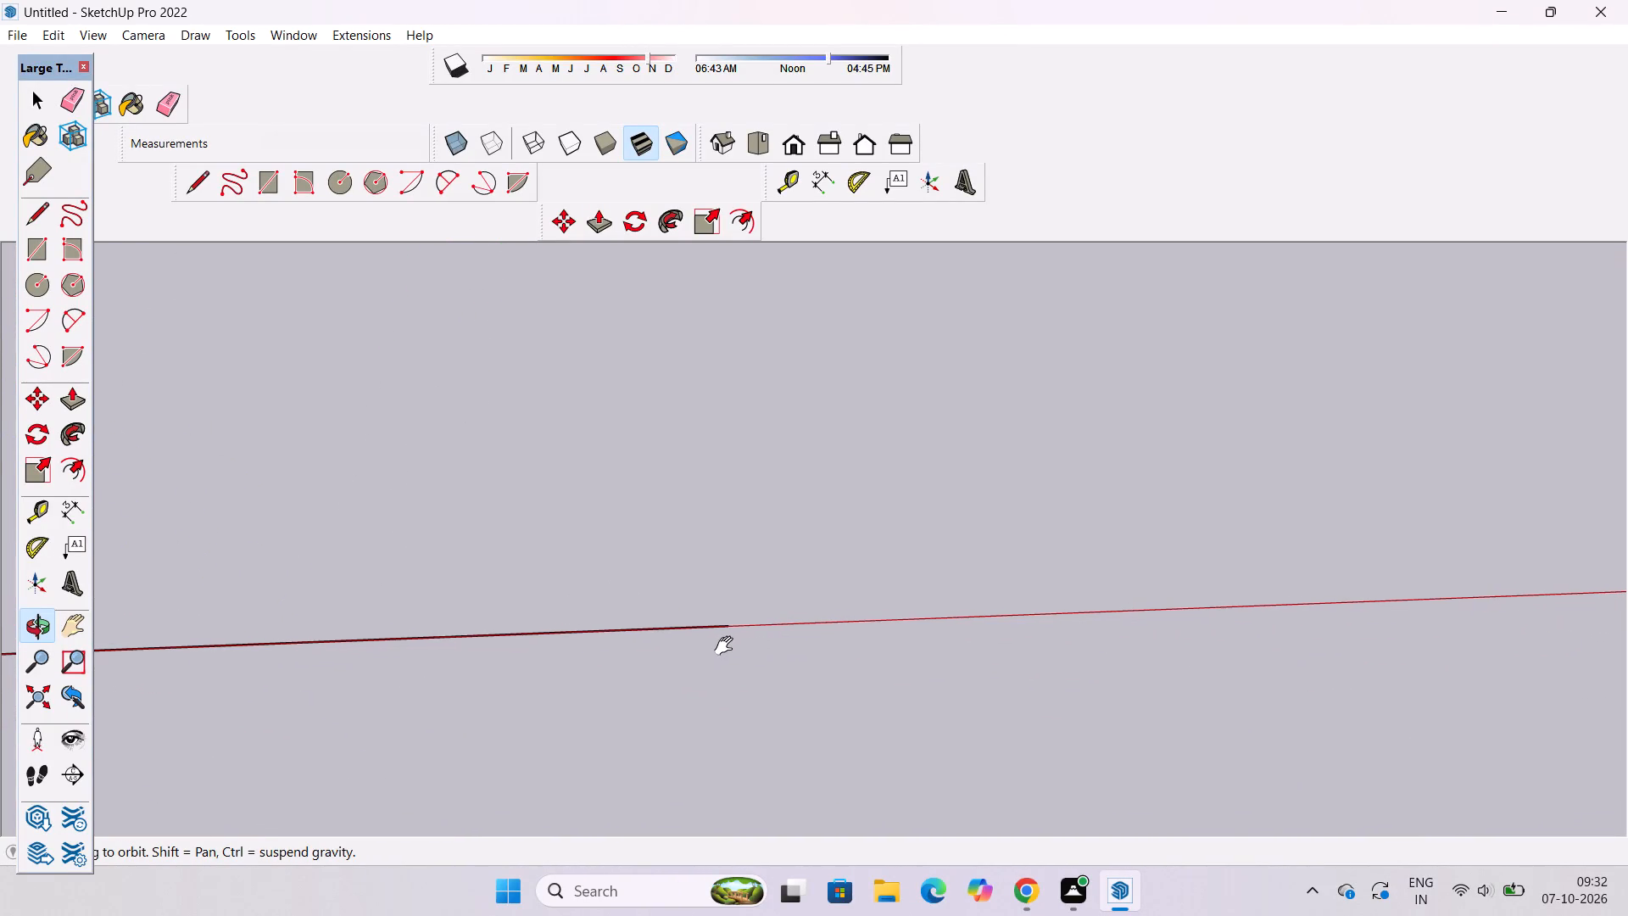
pyautogui.scroll(12, 728, 640)
pyautogui.keyDown('shift'); pyautogui.moveTo(732, 615); pyautogui.dragTo(732, 625); pyautogui.keyUp('shift')
pyautogui.scroll(2, 728, 634)
pyautogui.press('l')
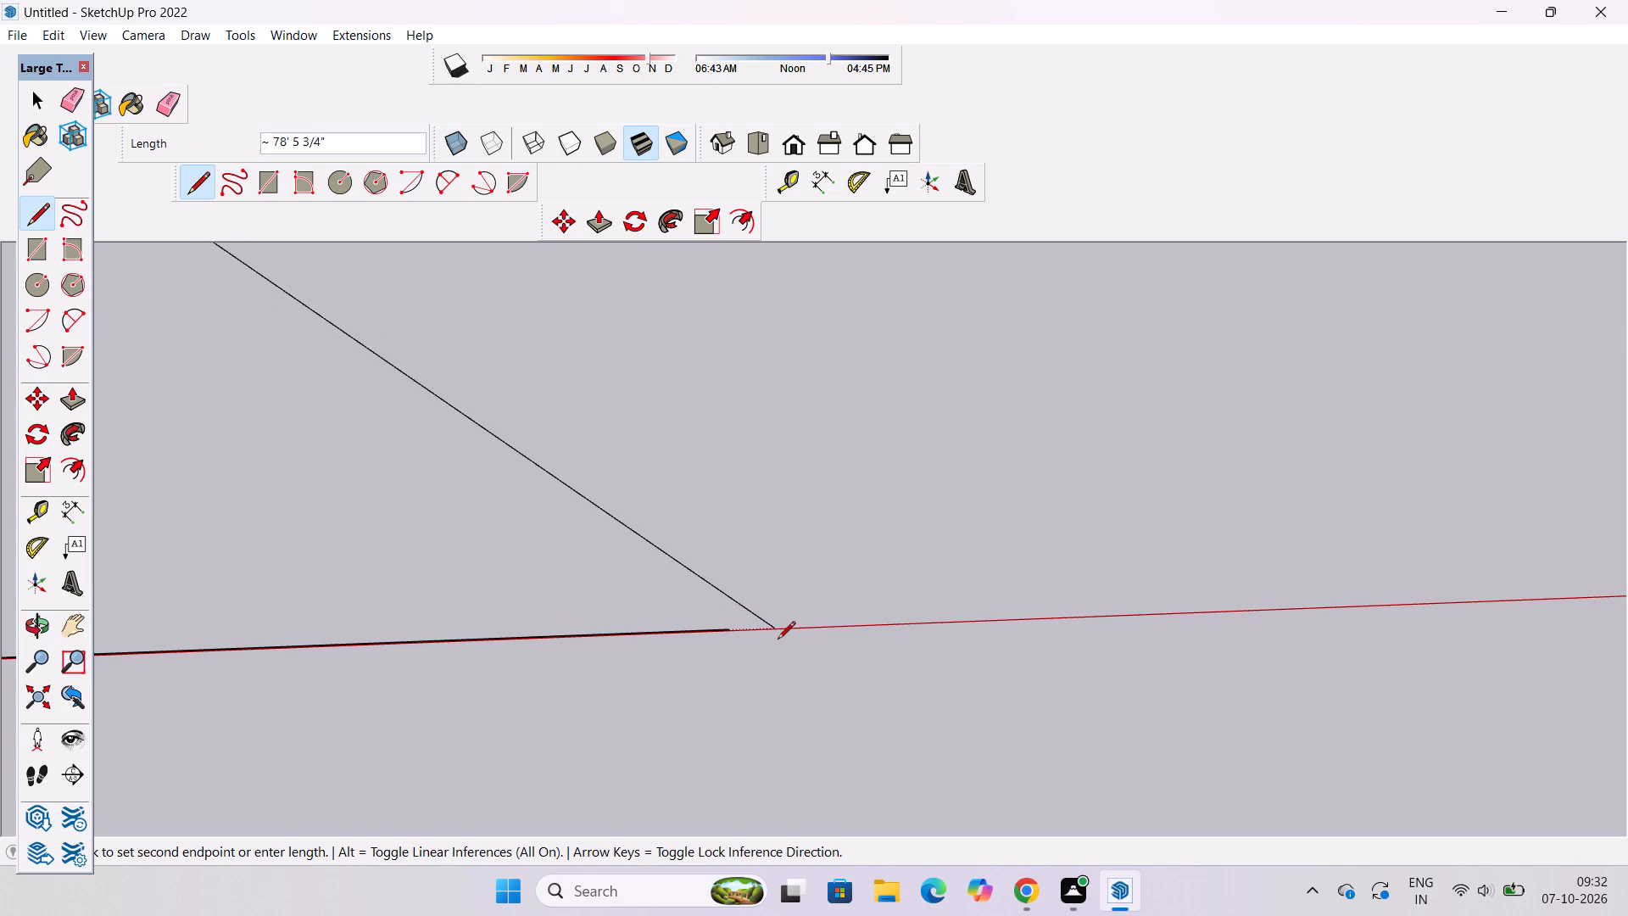
pyautogui.scroll(-1, 778, 645)
pyautogui.press('space')
pyautogui.write('l')
pyautogui.click(733, 628)
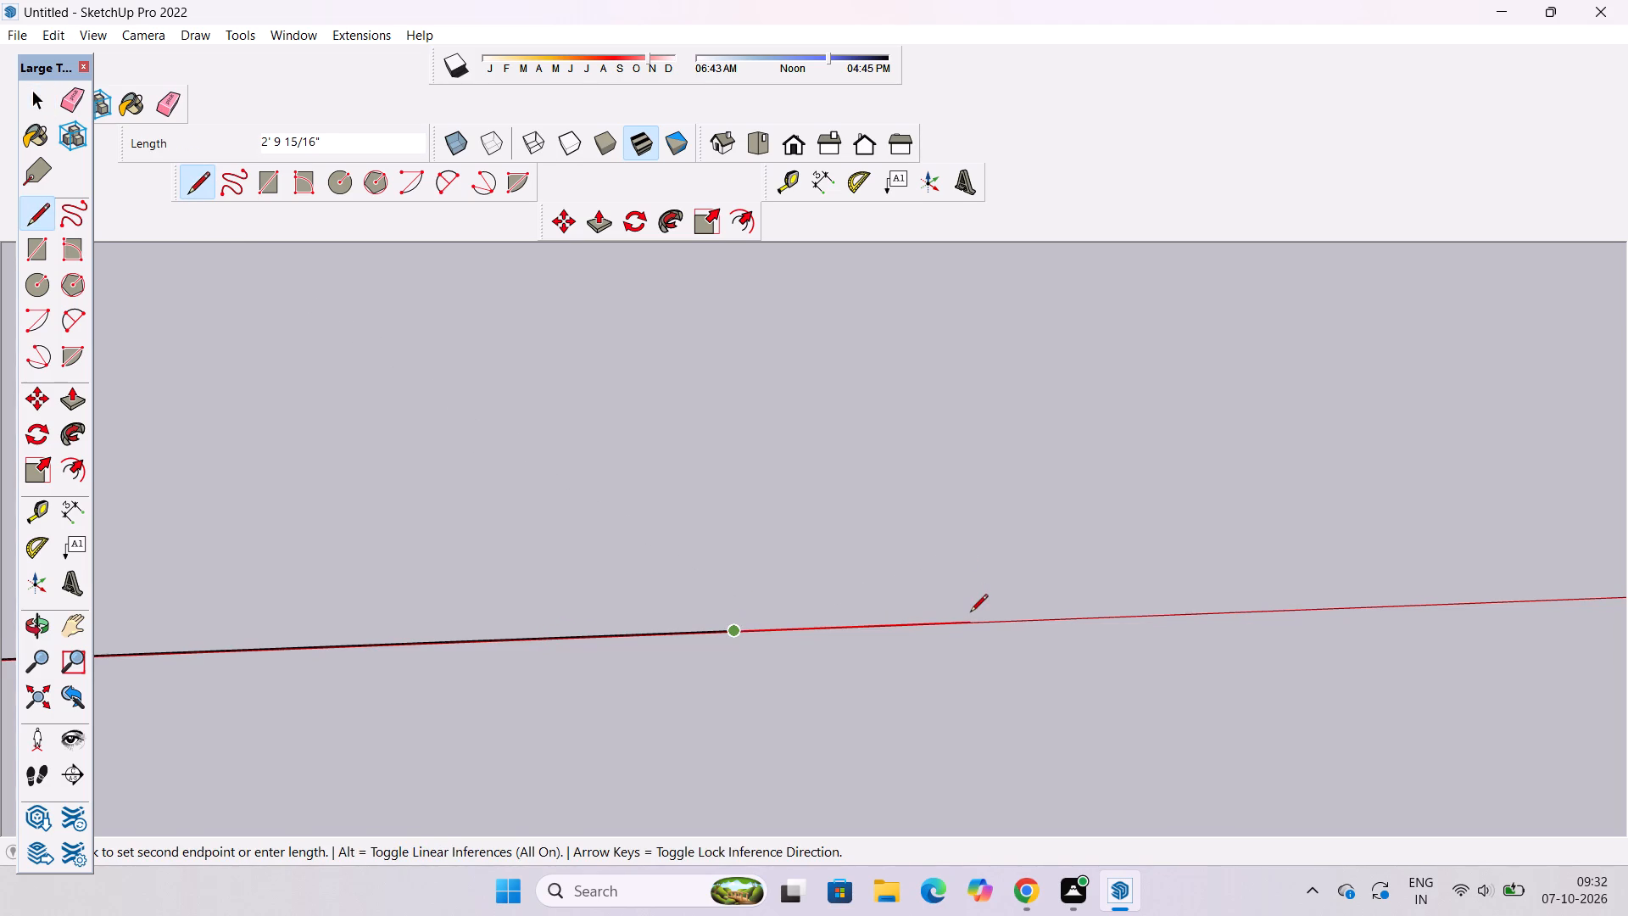
pyautogui.write("10'")
pyautogui.press('Return')
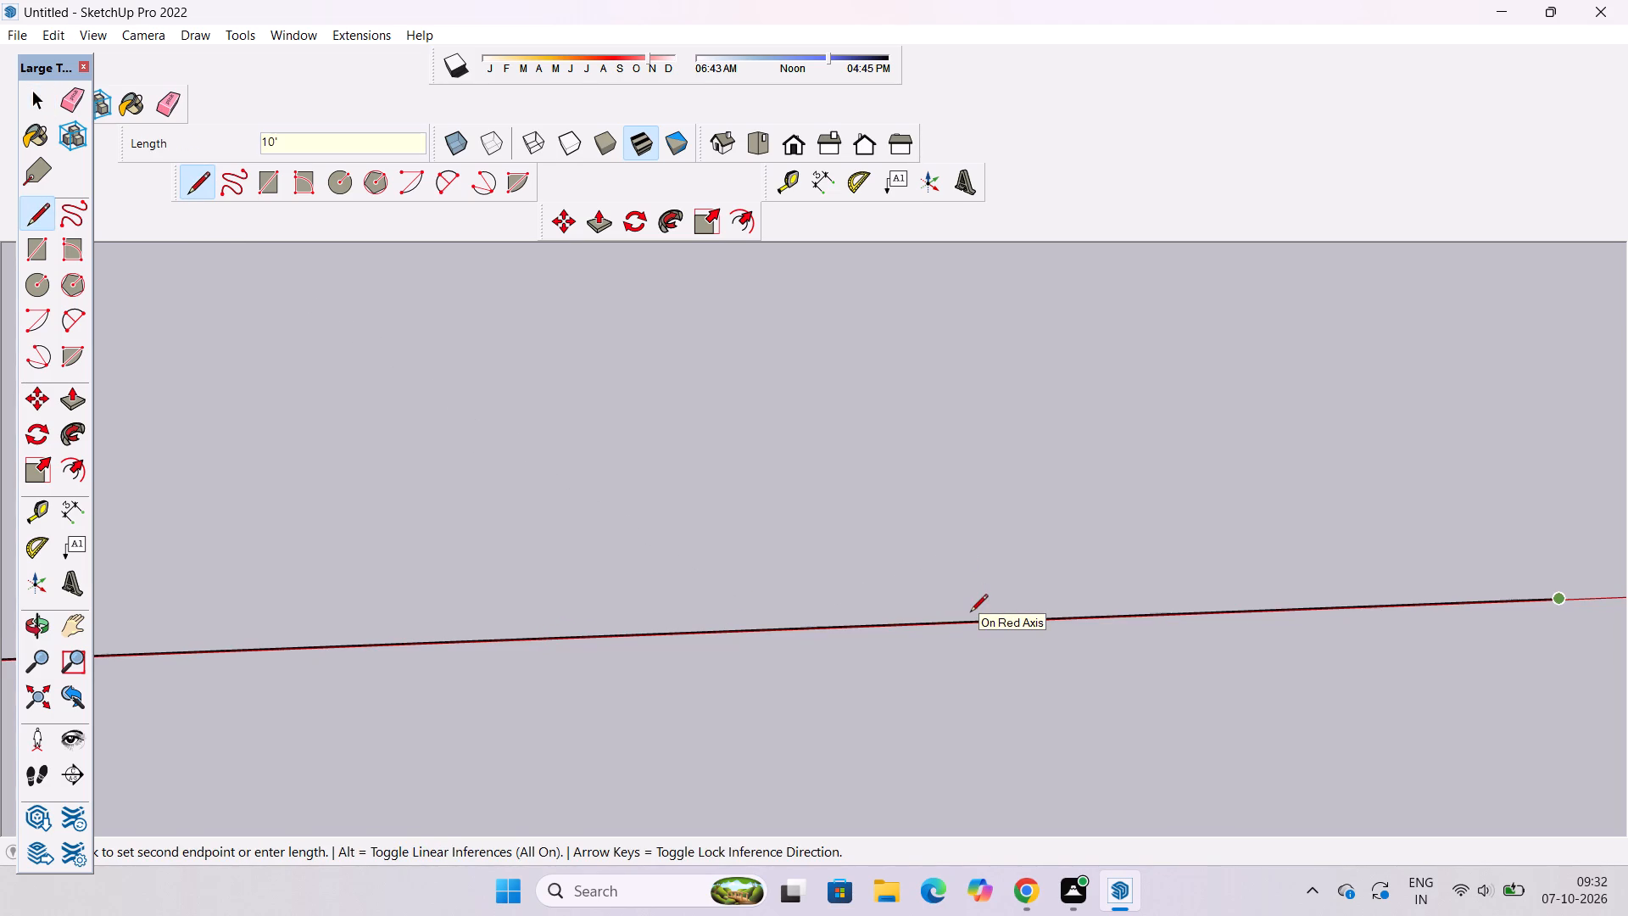
# Close the rectangular base outline with a line parallel to the 50' side and a connecting line back to that side's free end.
pyautogui.scroll(-20, 769, 710)
pyautogui.scroll(-6, 769, 710)
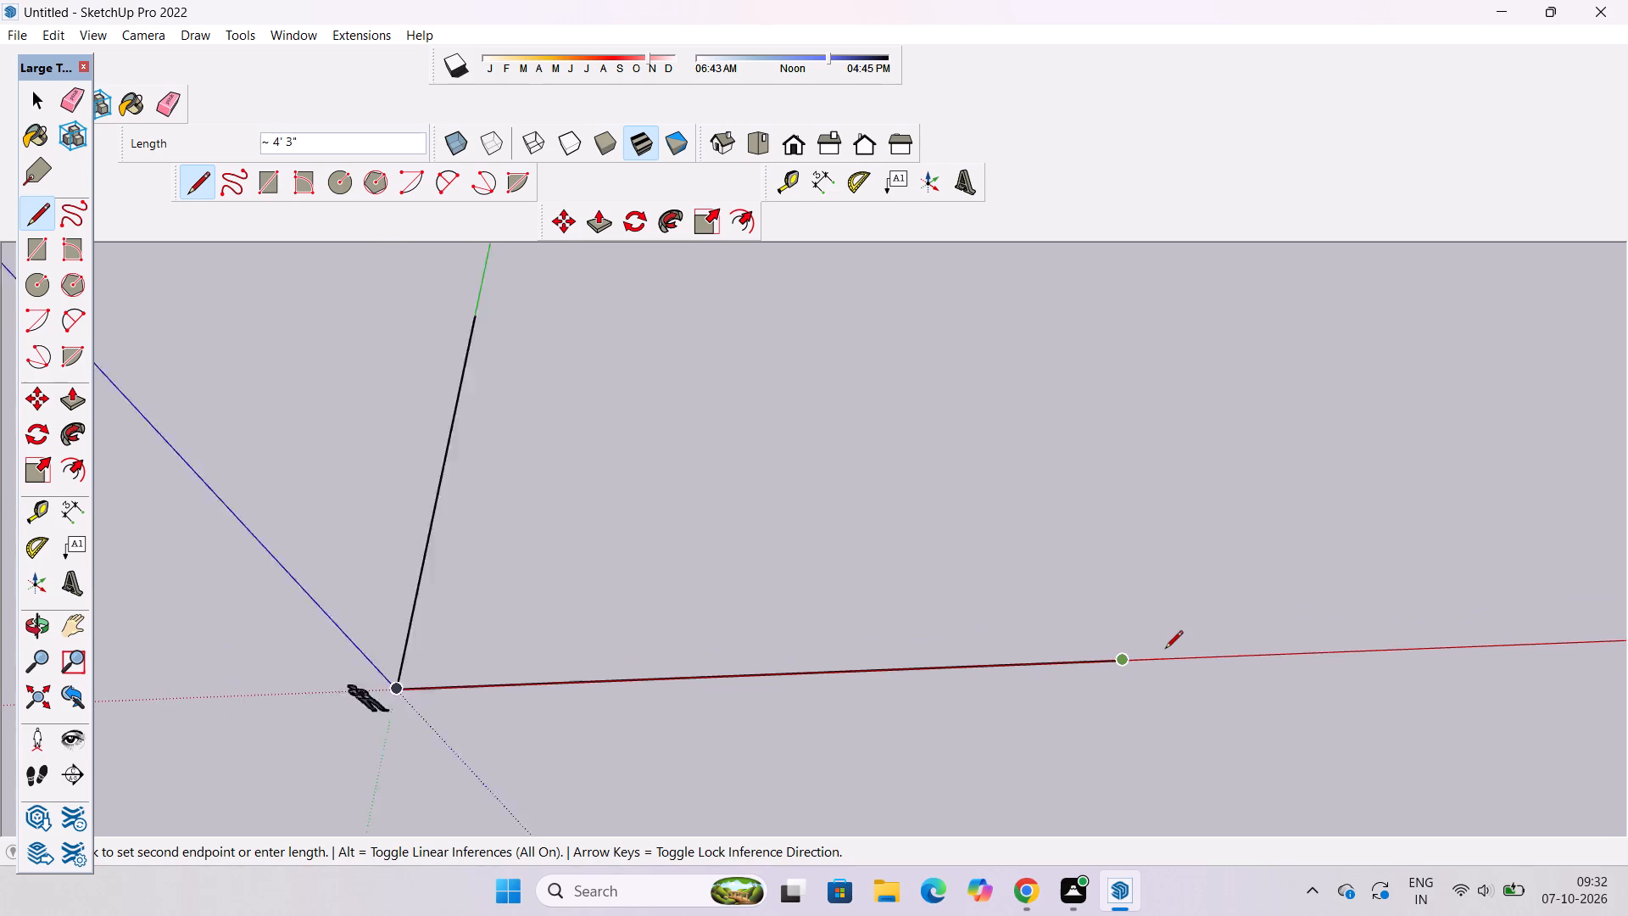
pyautogui.scroll(-2, 1165, 650)
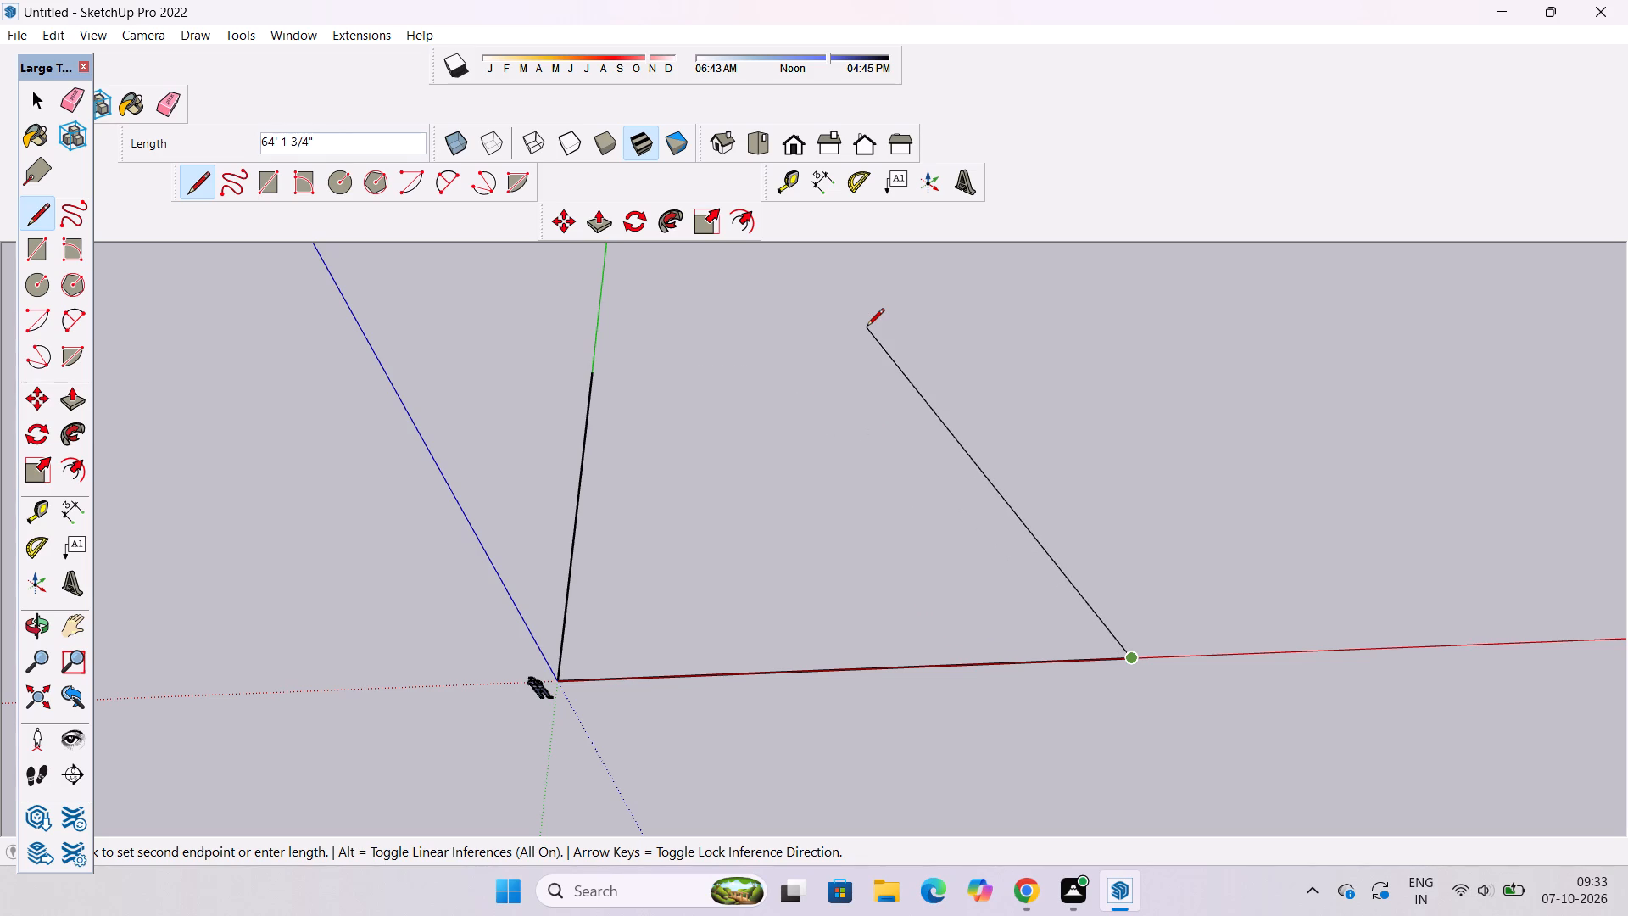
pyautogui.scroll(2, 867, 327)
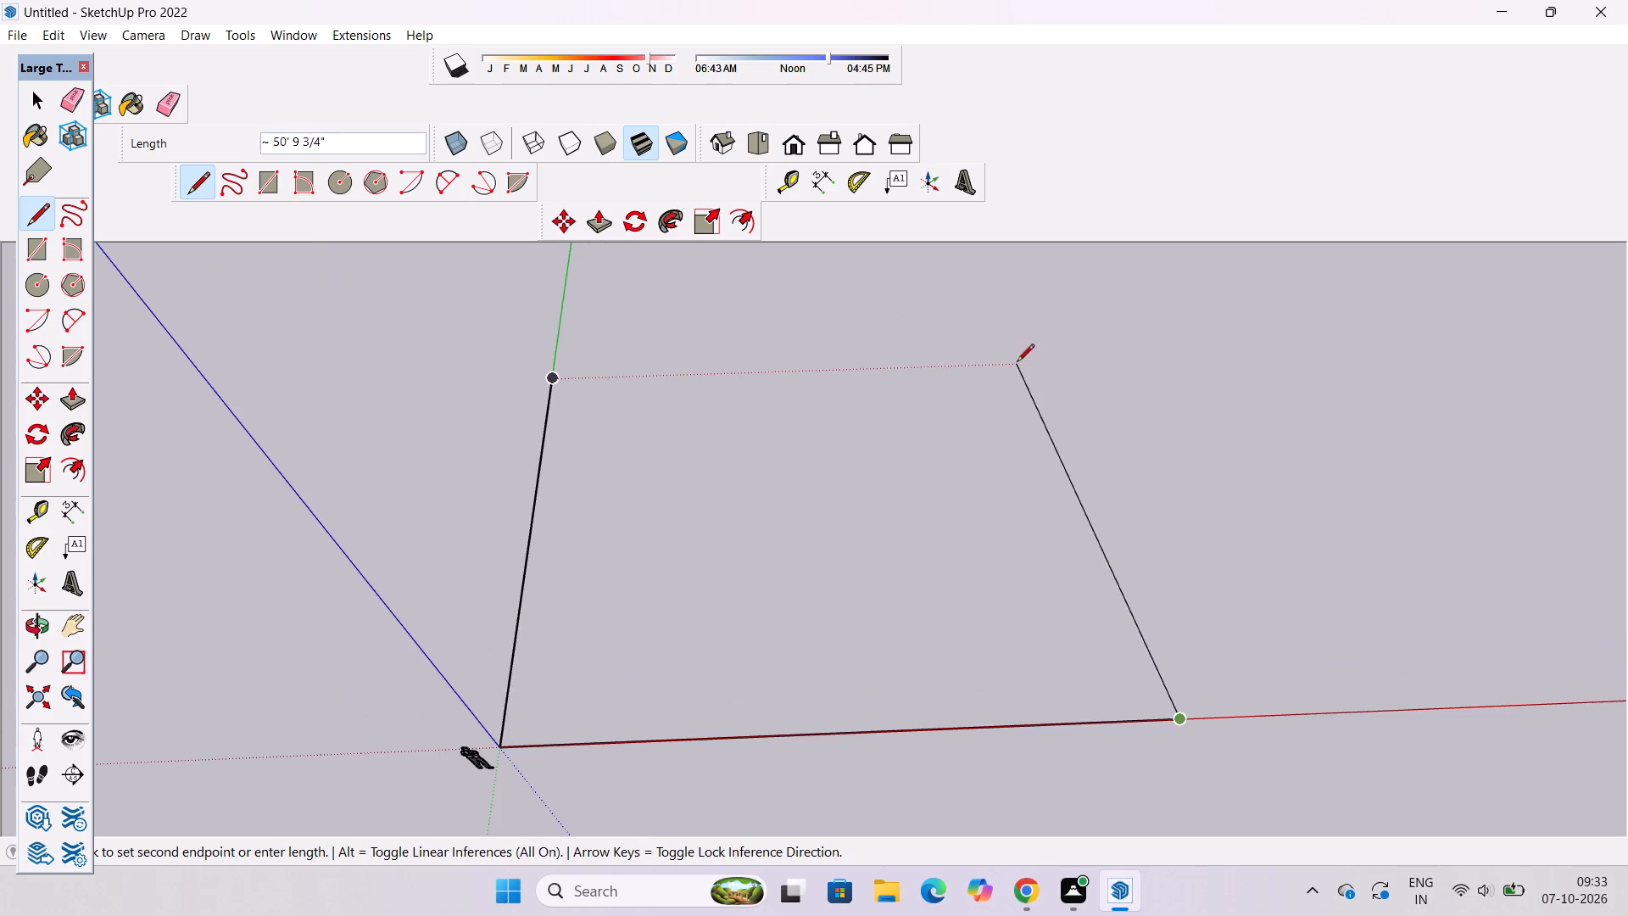
pyautogui.click(1084, 361)
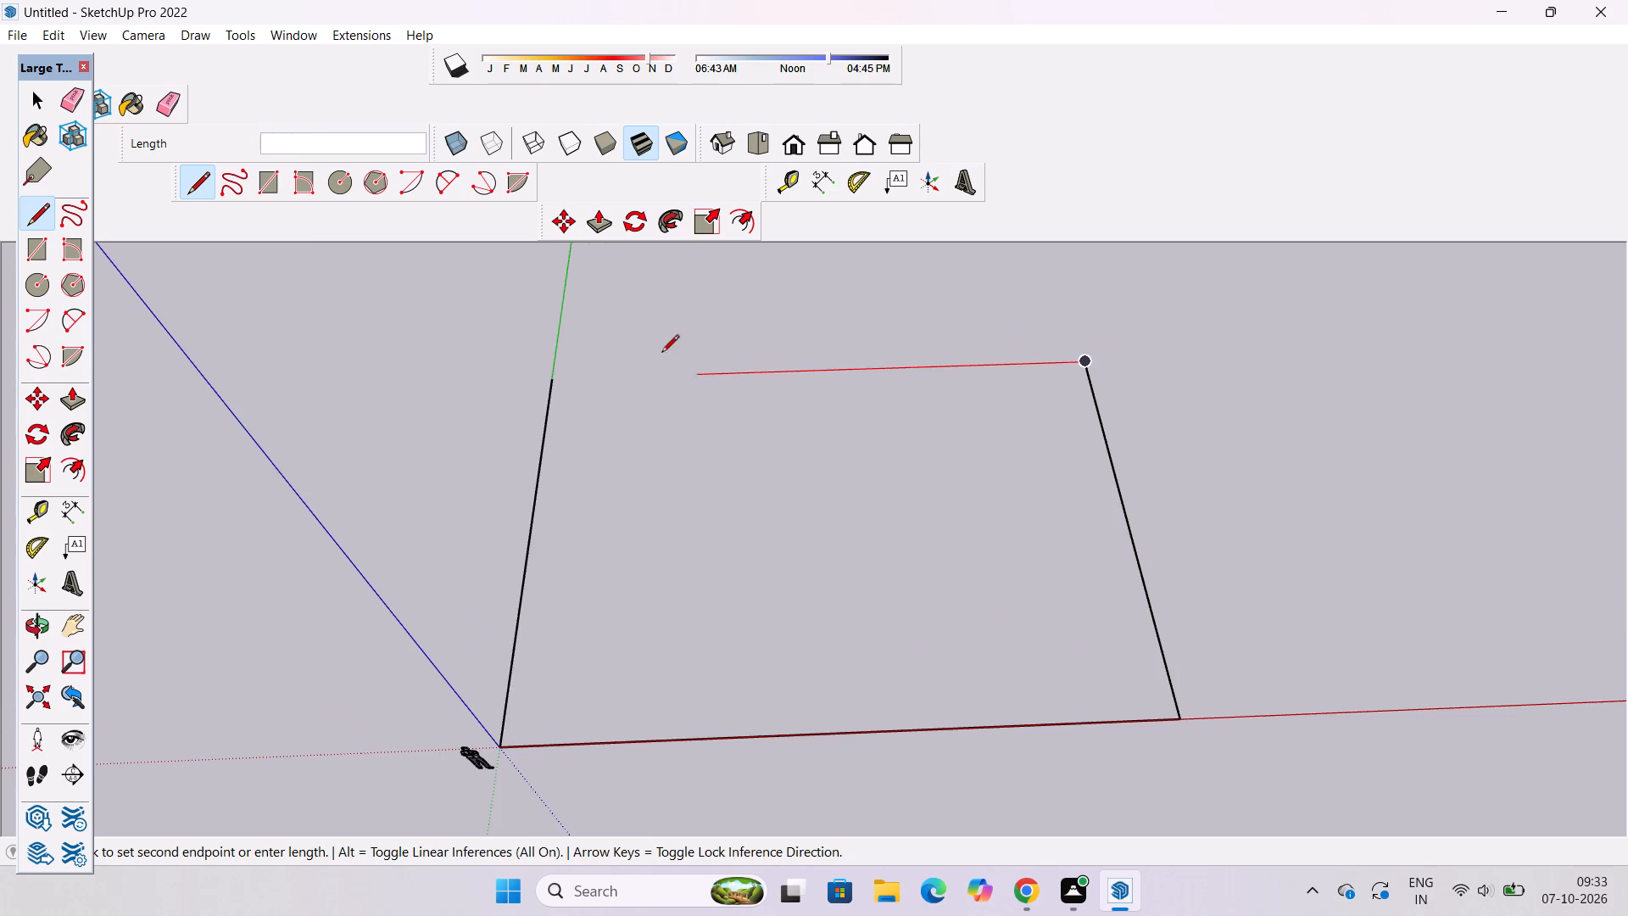
pyautogui.click(552, 382)
pyautogui.press('space')
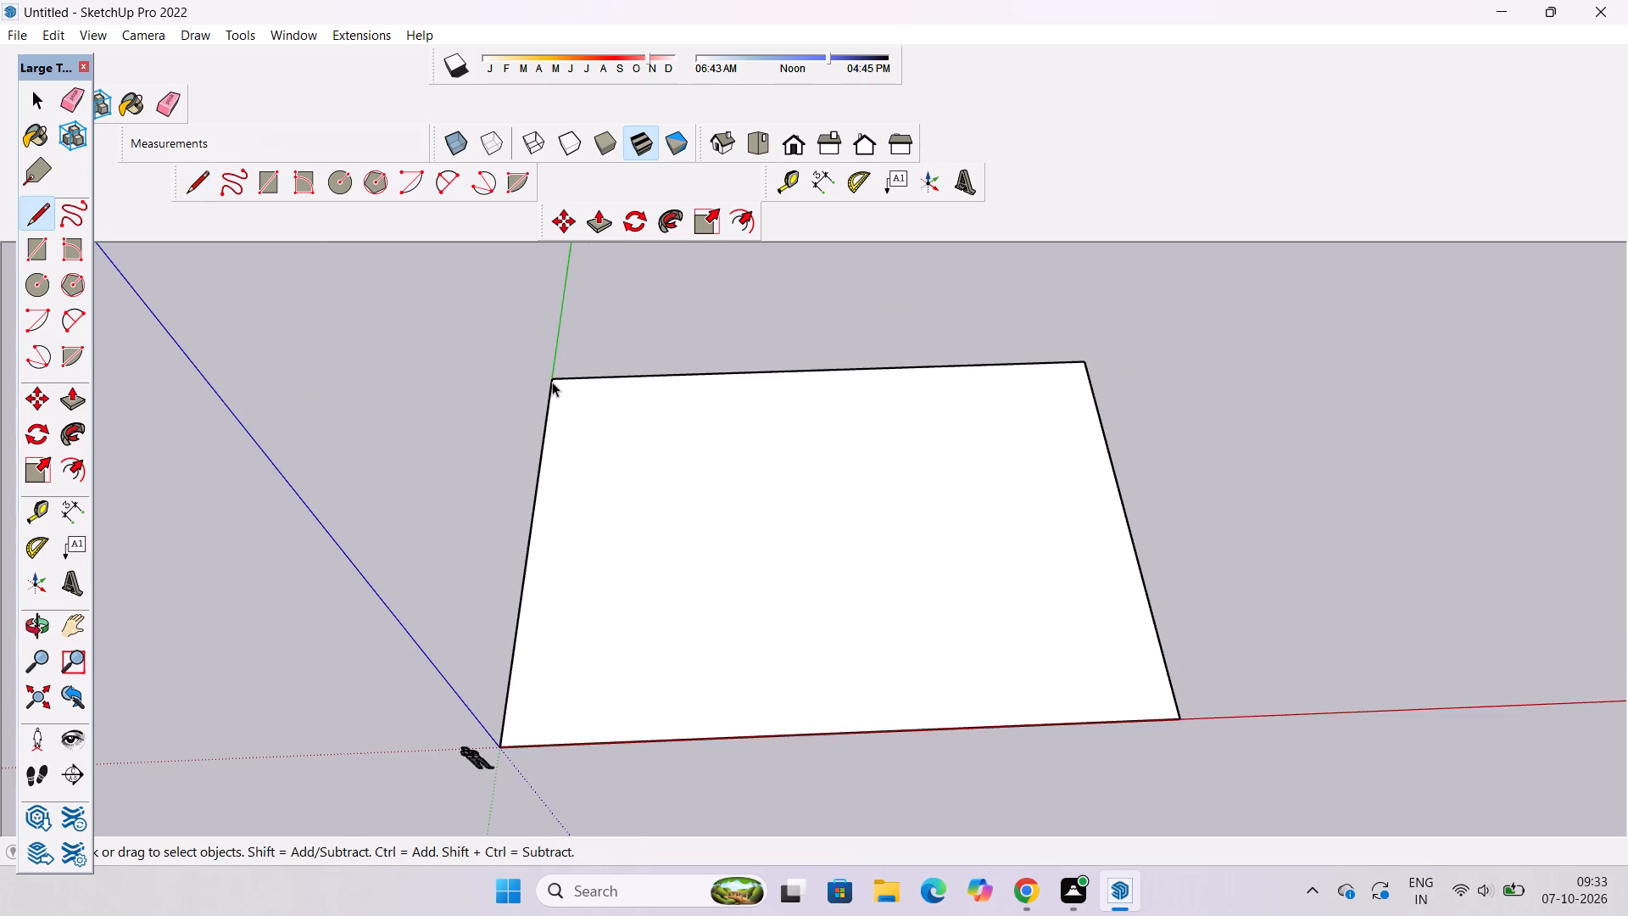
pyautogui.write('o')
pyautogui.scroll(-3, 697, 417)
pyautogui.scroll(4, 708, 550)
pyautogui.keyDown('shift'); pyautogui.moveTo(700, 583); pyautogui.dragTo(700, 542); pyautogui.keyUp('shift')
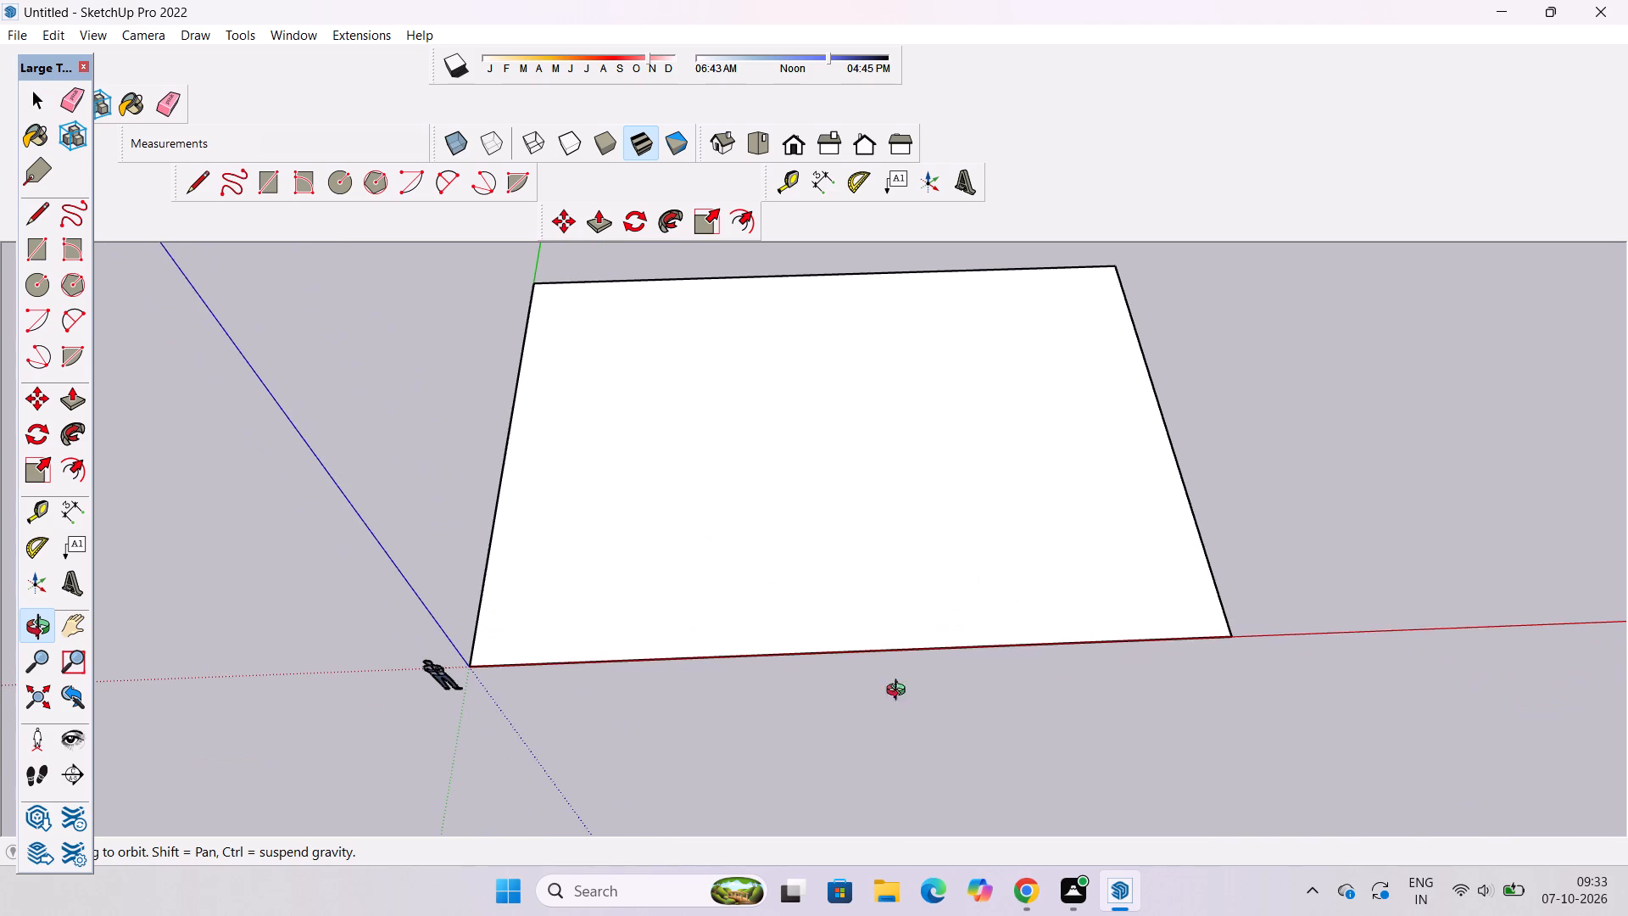
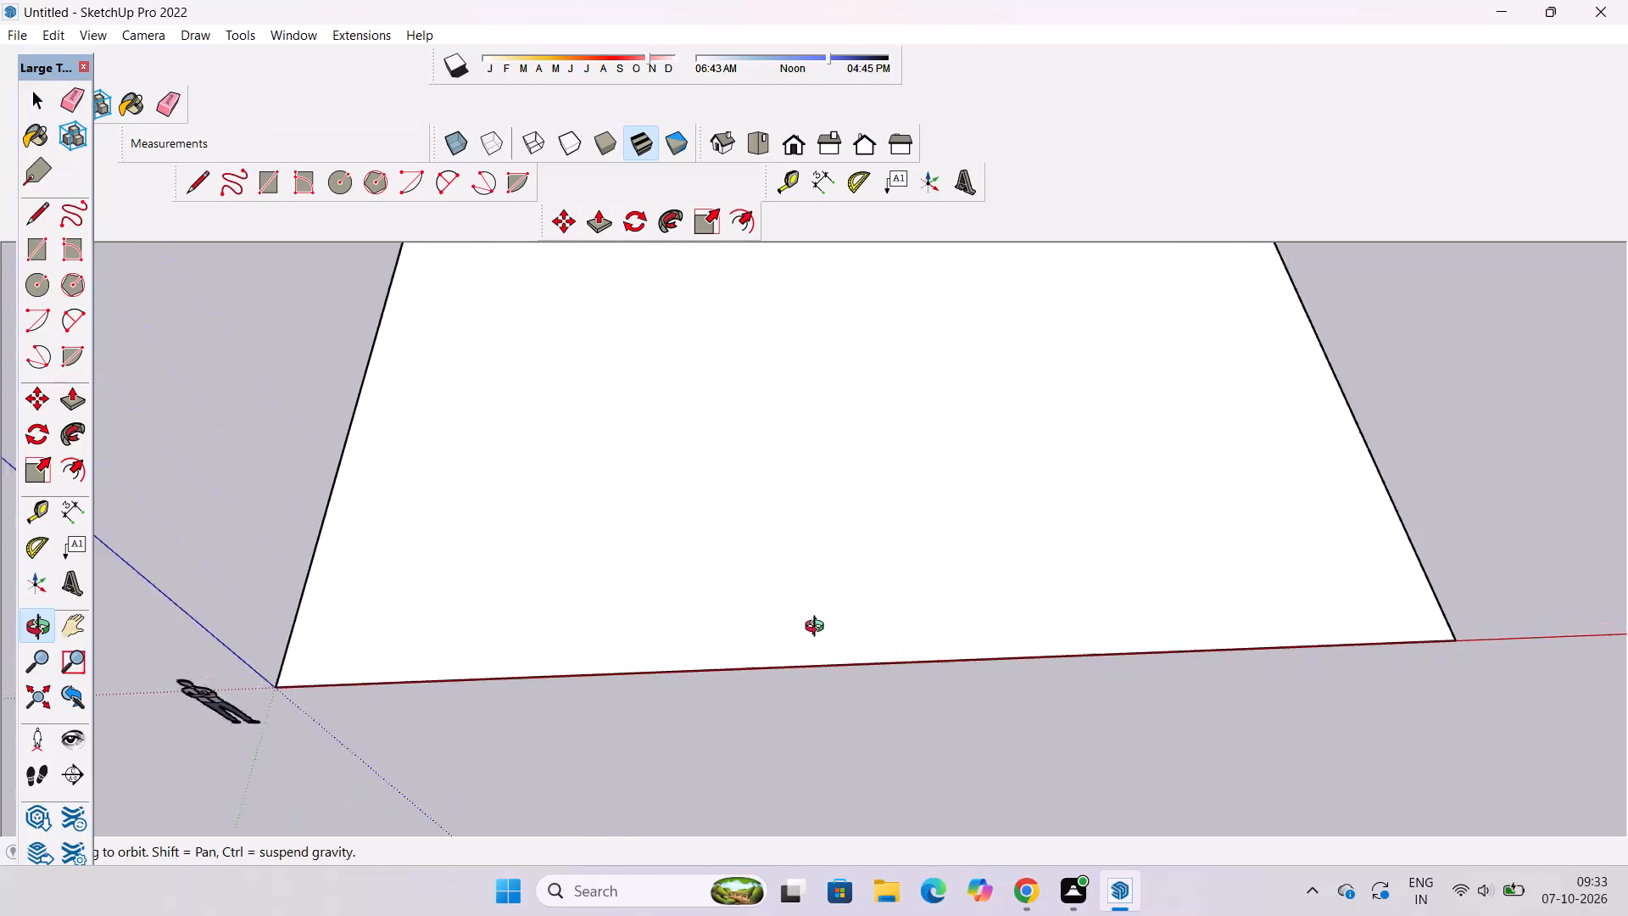
# Examine the closed rectangular base face from several oblique angles and distances.
pyautogui.scroll(-9, 818, 628)
pyautogui.keyDown('shift'); pyautogui.moveTo(818, 628); pyautogui.dragTo(757, 666); pyautogui.keyUp('shift')
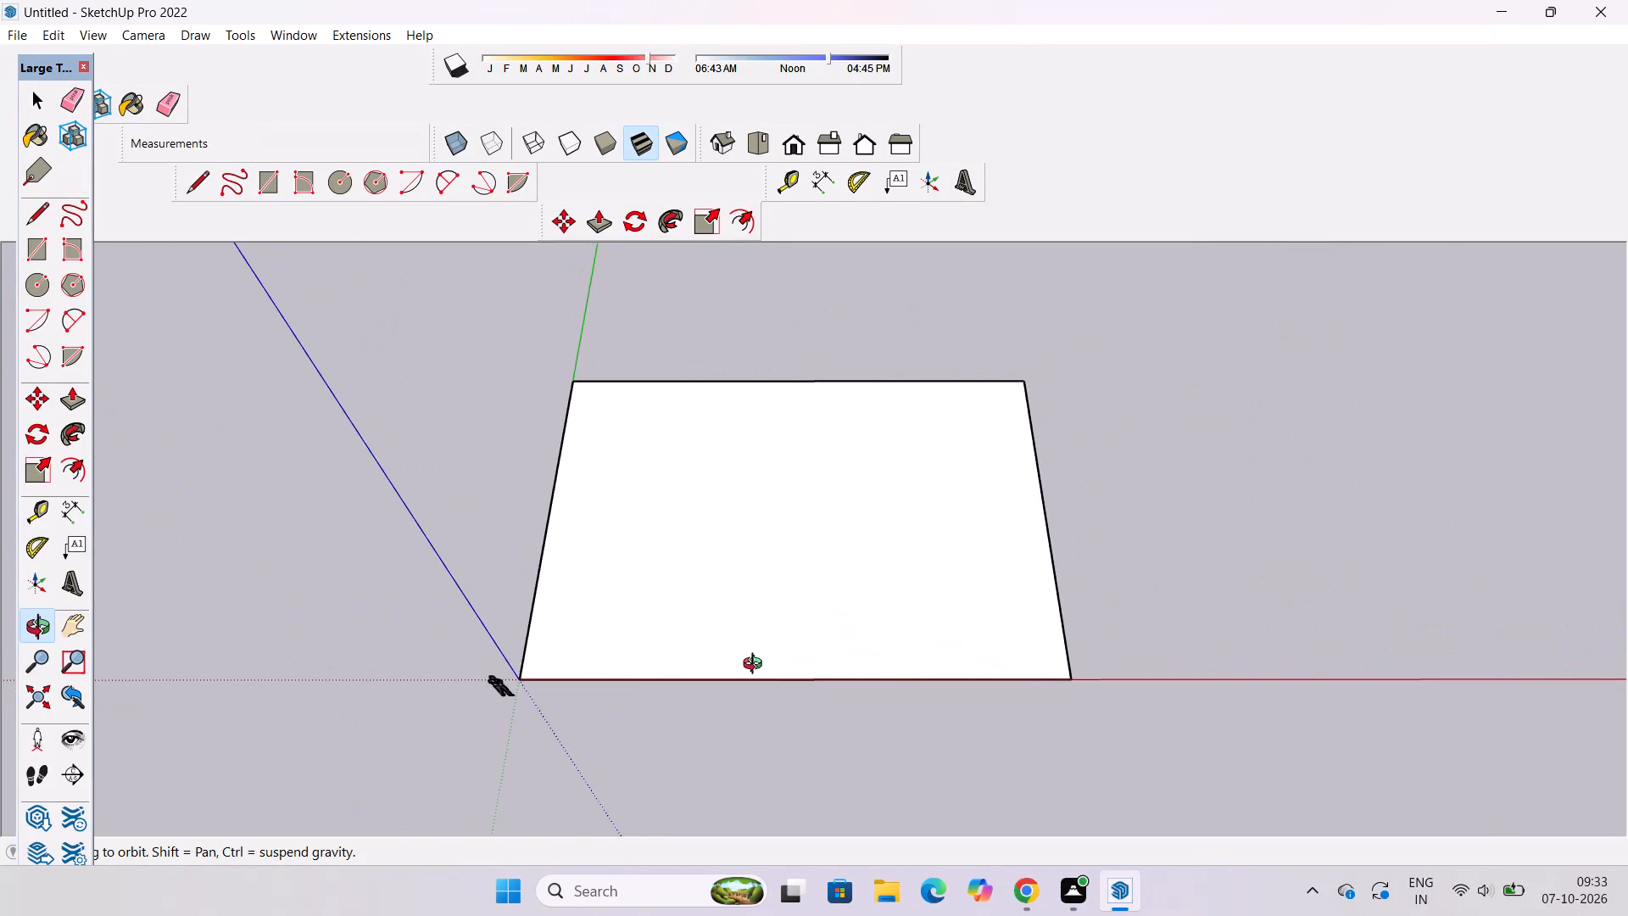
pyautogui.scroll(1, 756, 666)
pyautogui.keyDown('shift'); pyautogui.moveTo(791, 653); pyautogui.dragTo(722, 663); pyautogui.keyUp('shift')
pyautogui.scroll(1, 792, 643)
pyautogui.keyDown('shift'); pyautogui.moveTo(792, 643); pyautogui.dragTo(745, 643); pyautogui.keyUp('shift')
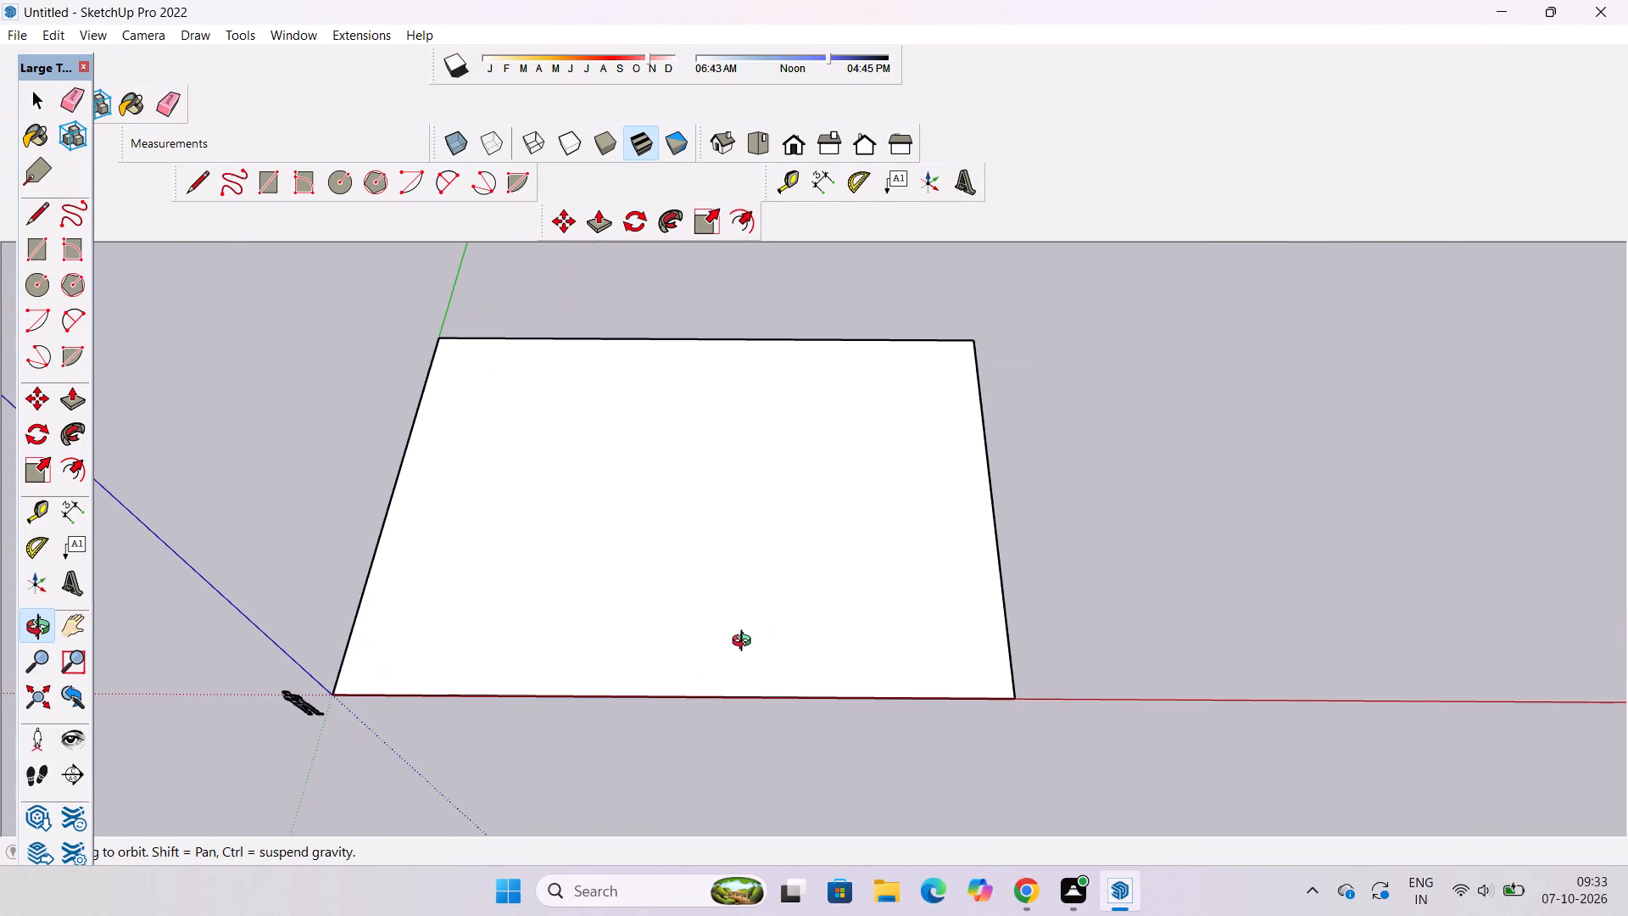
pyautogui.scroll(2, 745, 643)
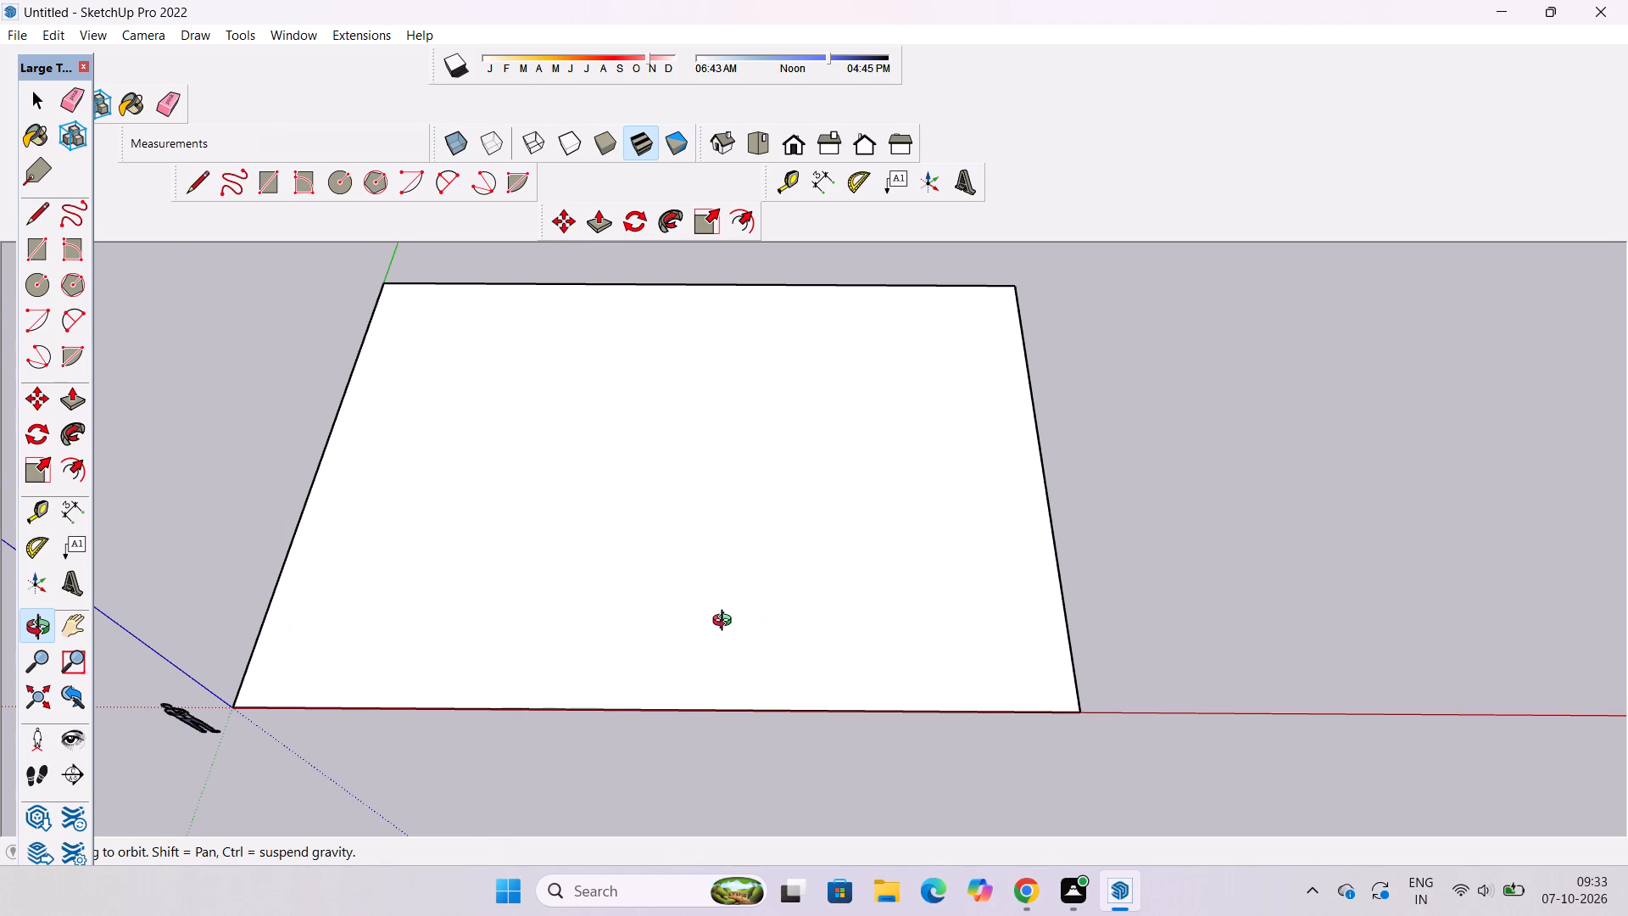
pyautogui.scroll(-2, 726, 625)
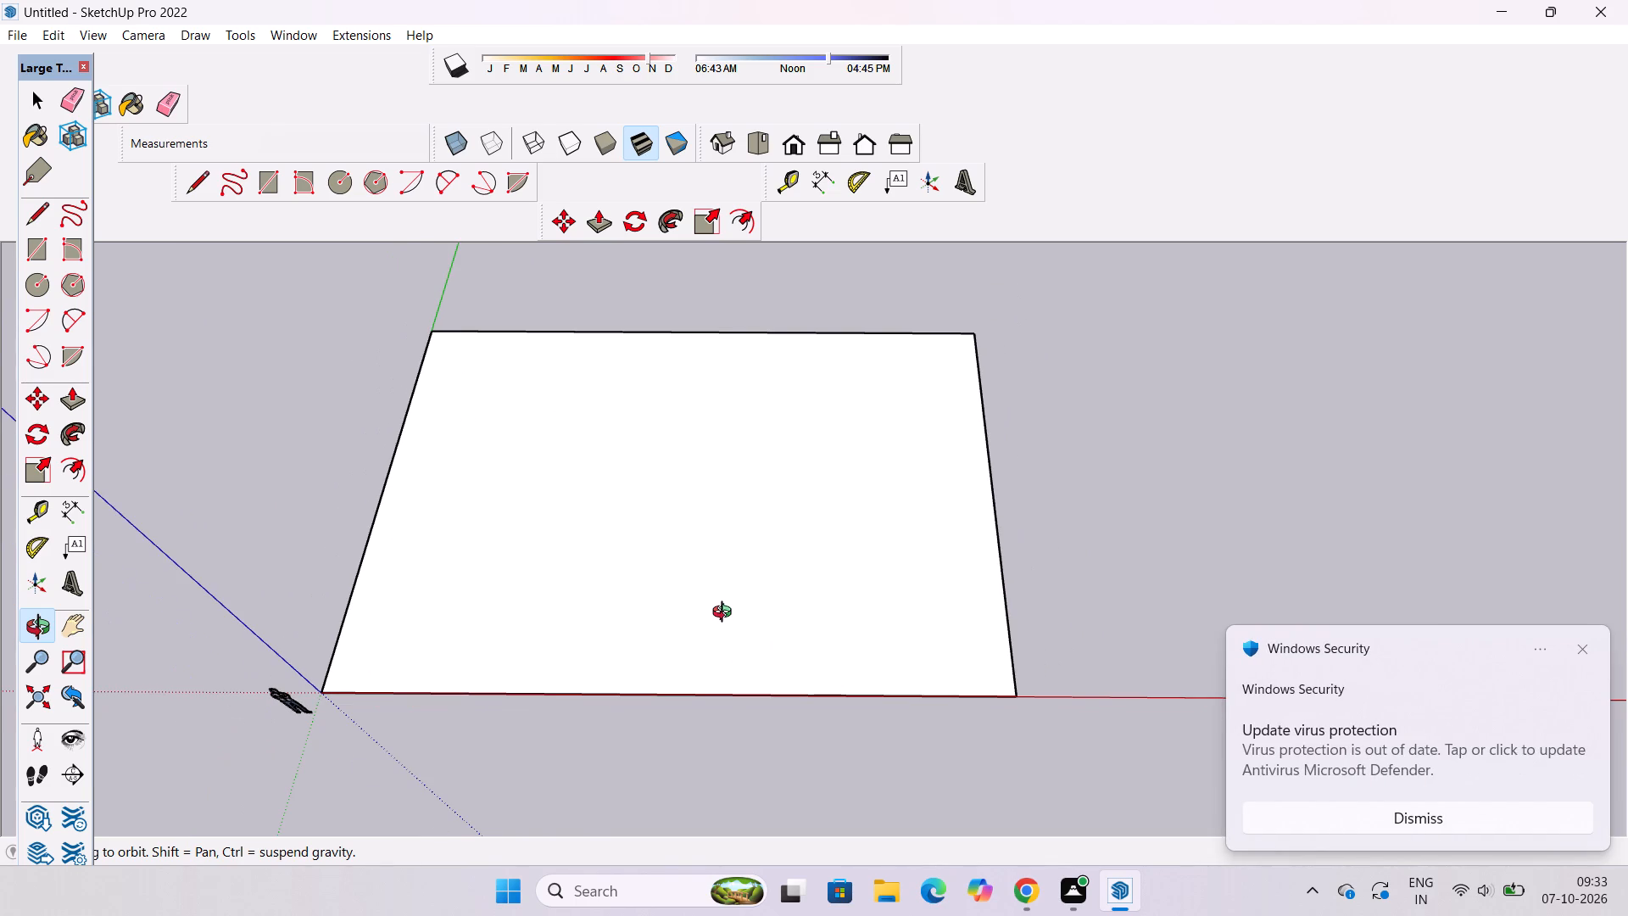
pyautogui.scroll(-4, 726, 622)
pyautogui.scroll(1, 726, 625)
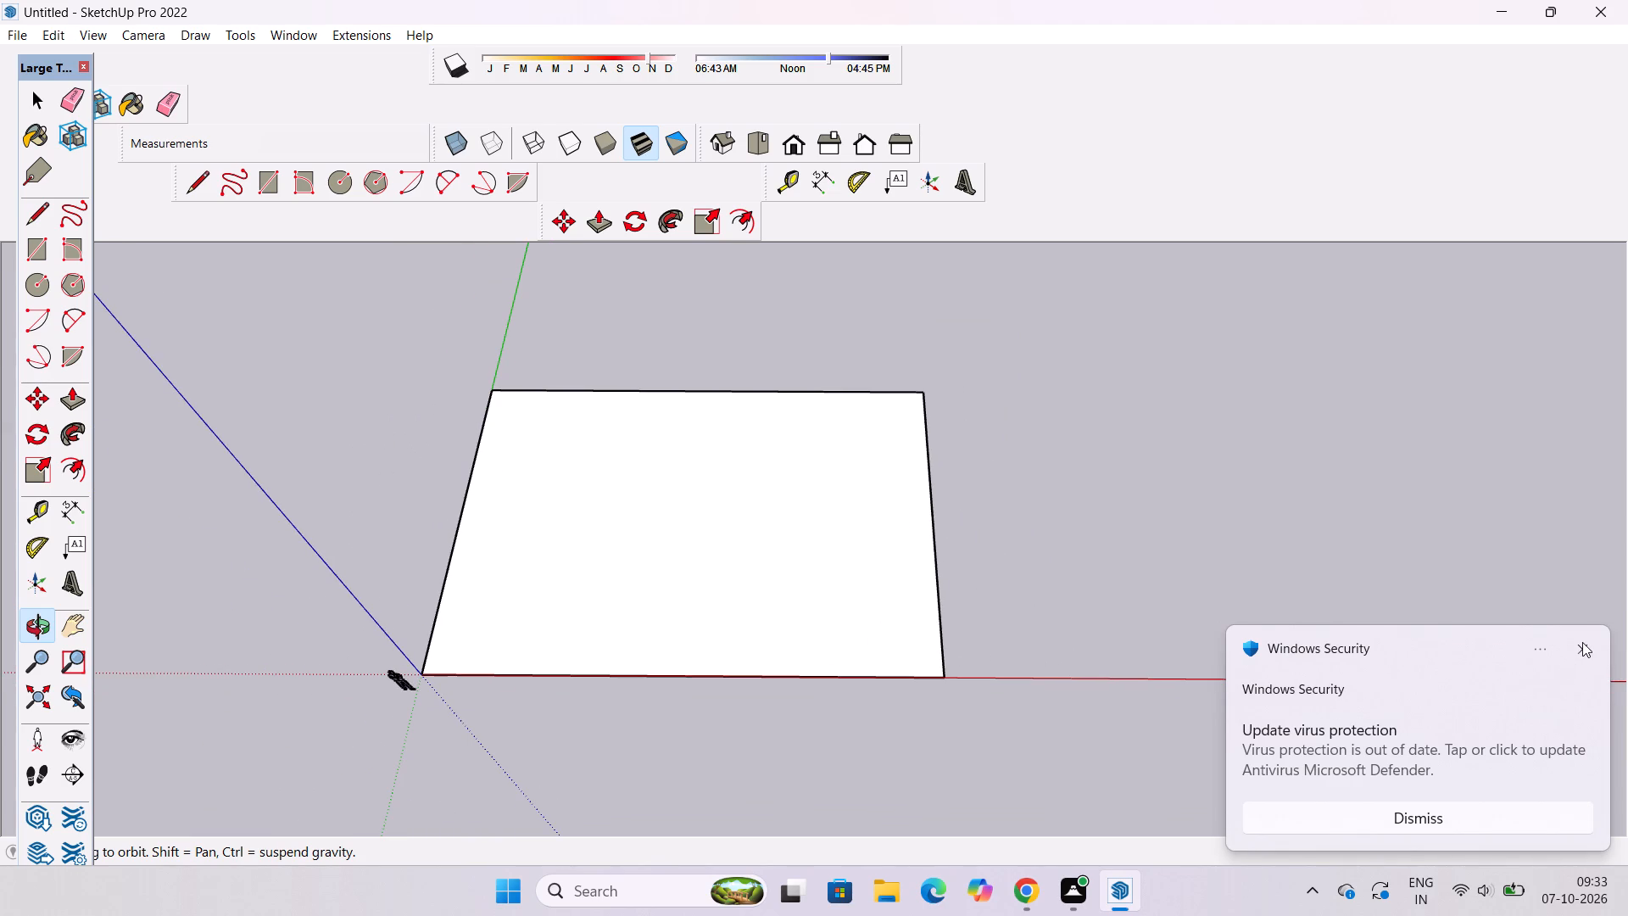
pyautogui.click(1582, 642)
pyautogui.scroll(2, 704, 620)
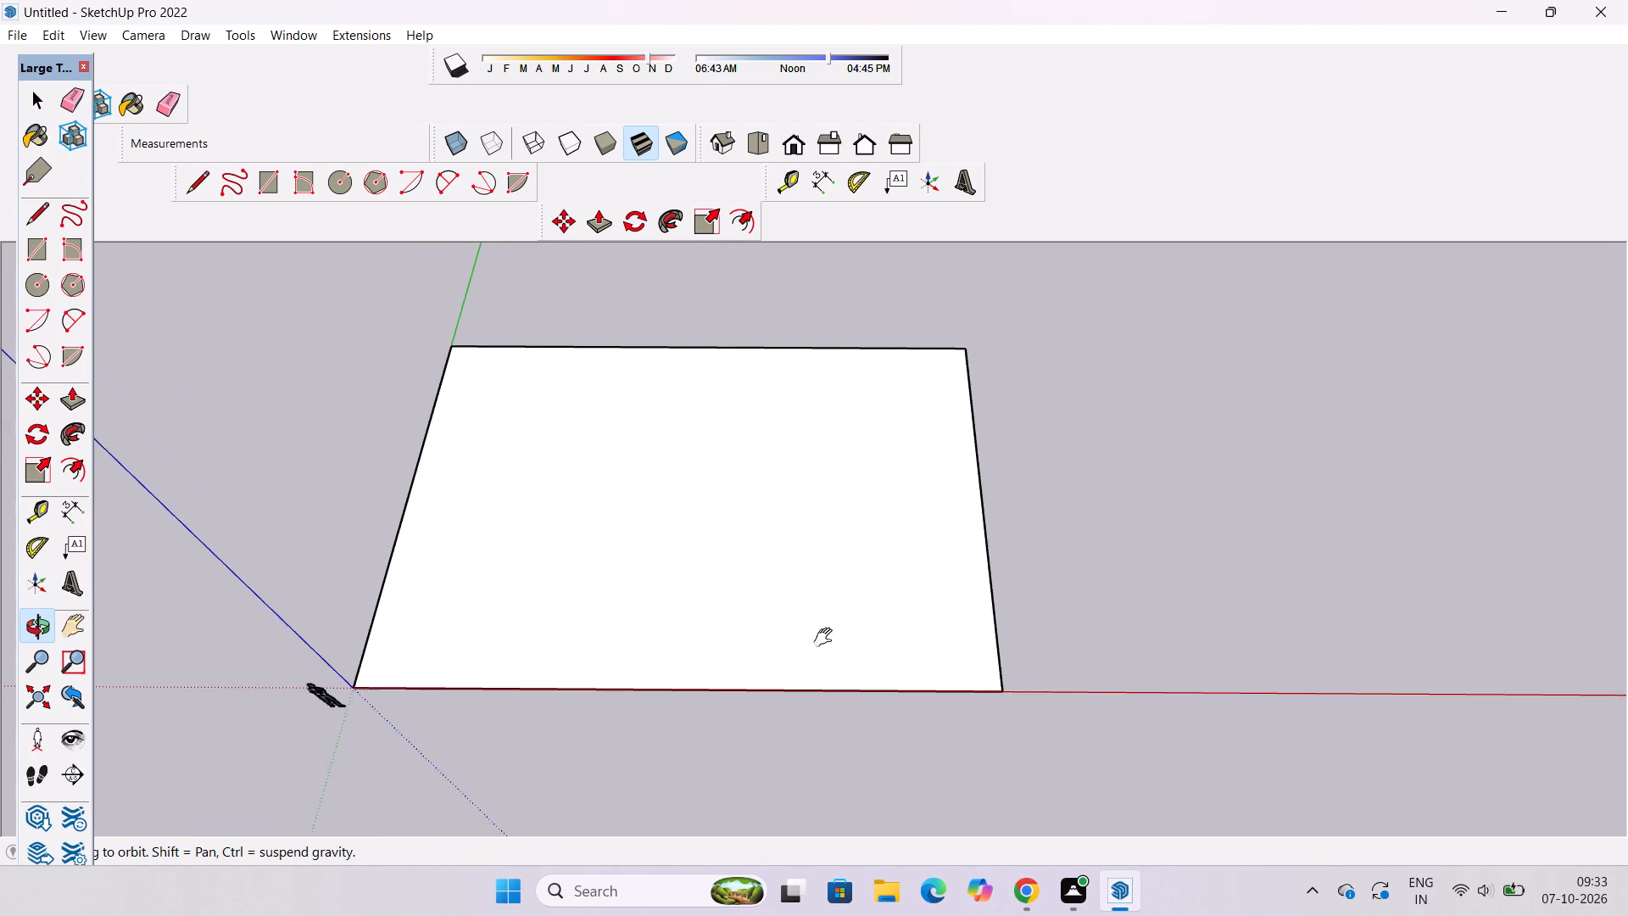
# Move the base face's side edge opposite the origin 20' outward along the red axis.
pyautogui.keyDown('shift'); pyautogui.moveTo(890, 641); pyautogui.dragTo(672, 641); pyautogui.keyUp('shift')
pyautogui.keyDown('shift'); pyautogui.scroll(-5, 672, 641); pyautogui.keyUp('shift')
pyautogui.keyDown('shift'); pyautogui.scroll(5, 700, 642); pyautogui.keyUp('shift')
pyautogui.keyDown('shift'); pyautogui.click(741, 624); pyautogui.keyUp('shift')
pyautogui.press('space')
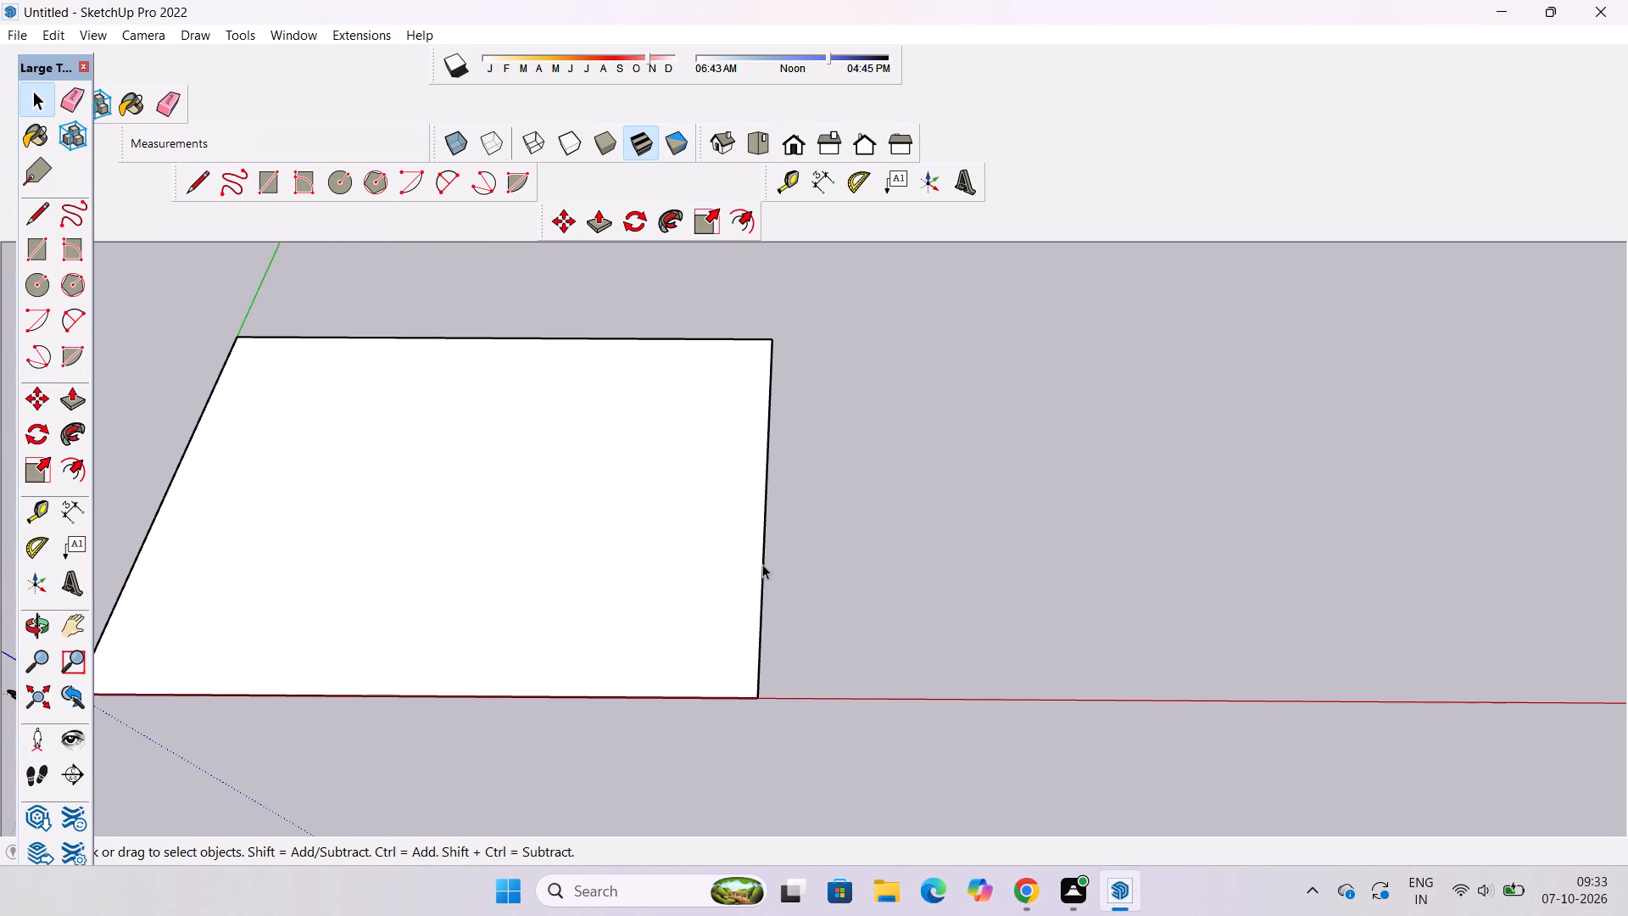
pyautogui.click(762, 561)
pyautogui.press('m')
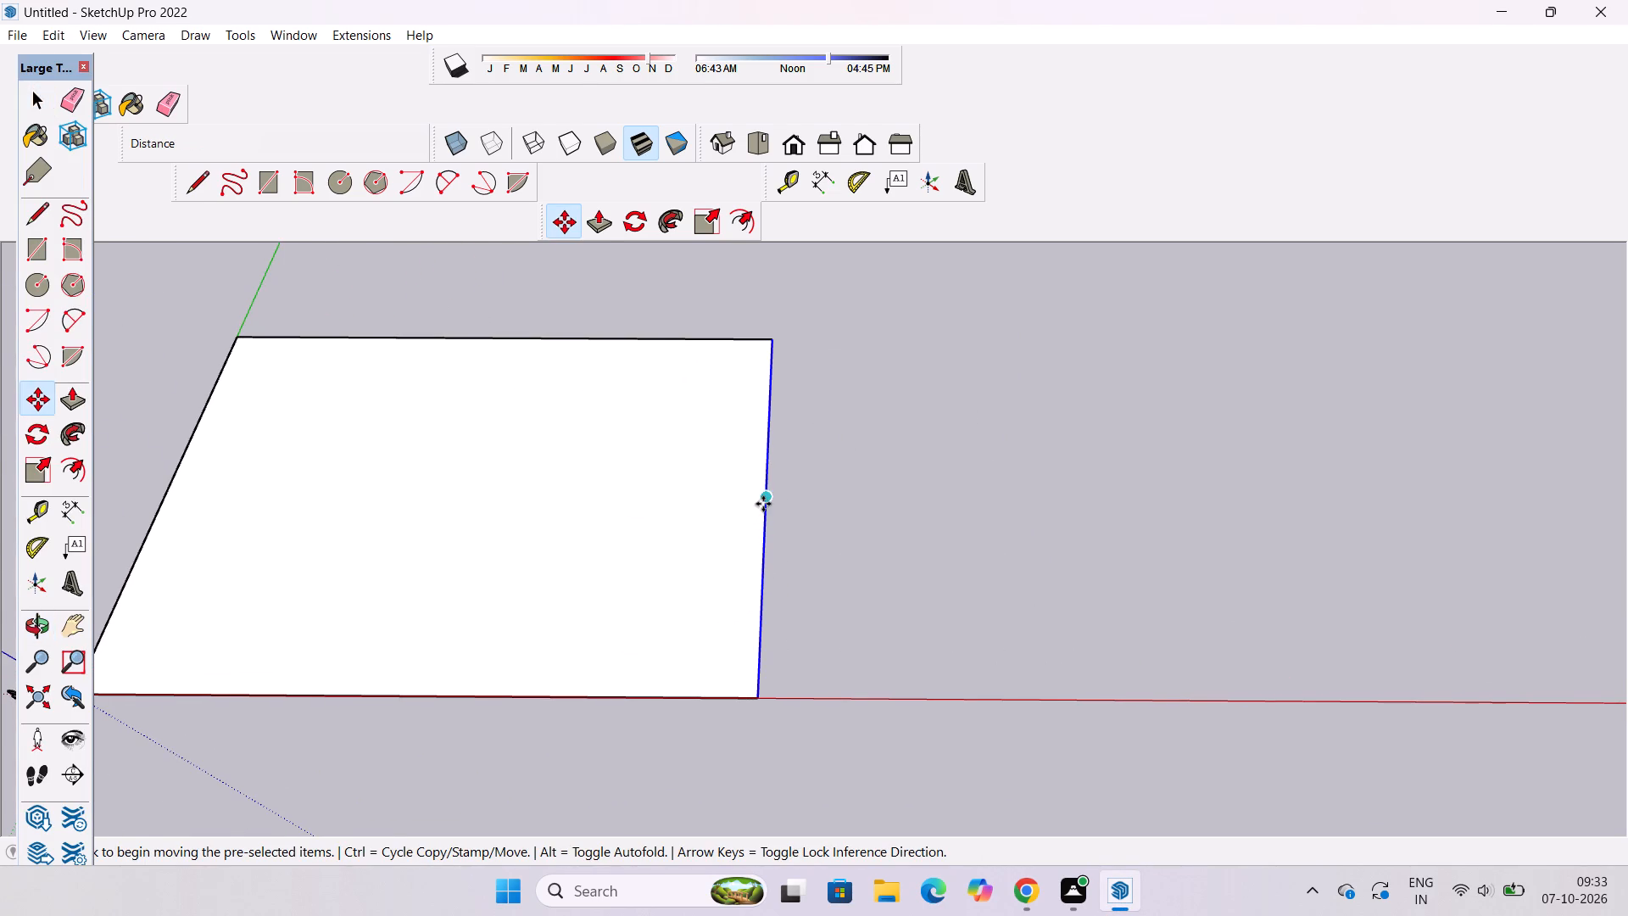
pyautogui.click(767, 496)
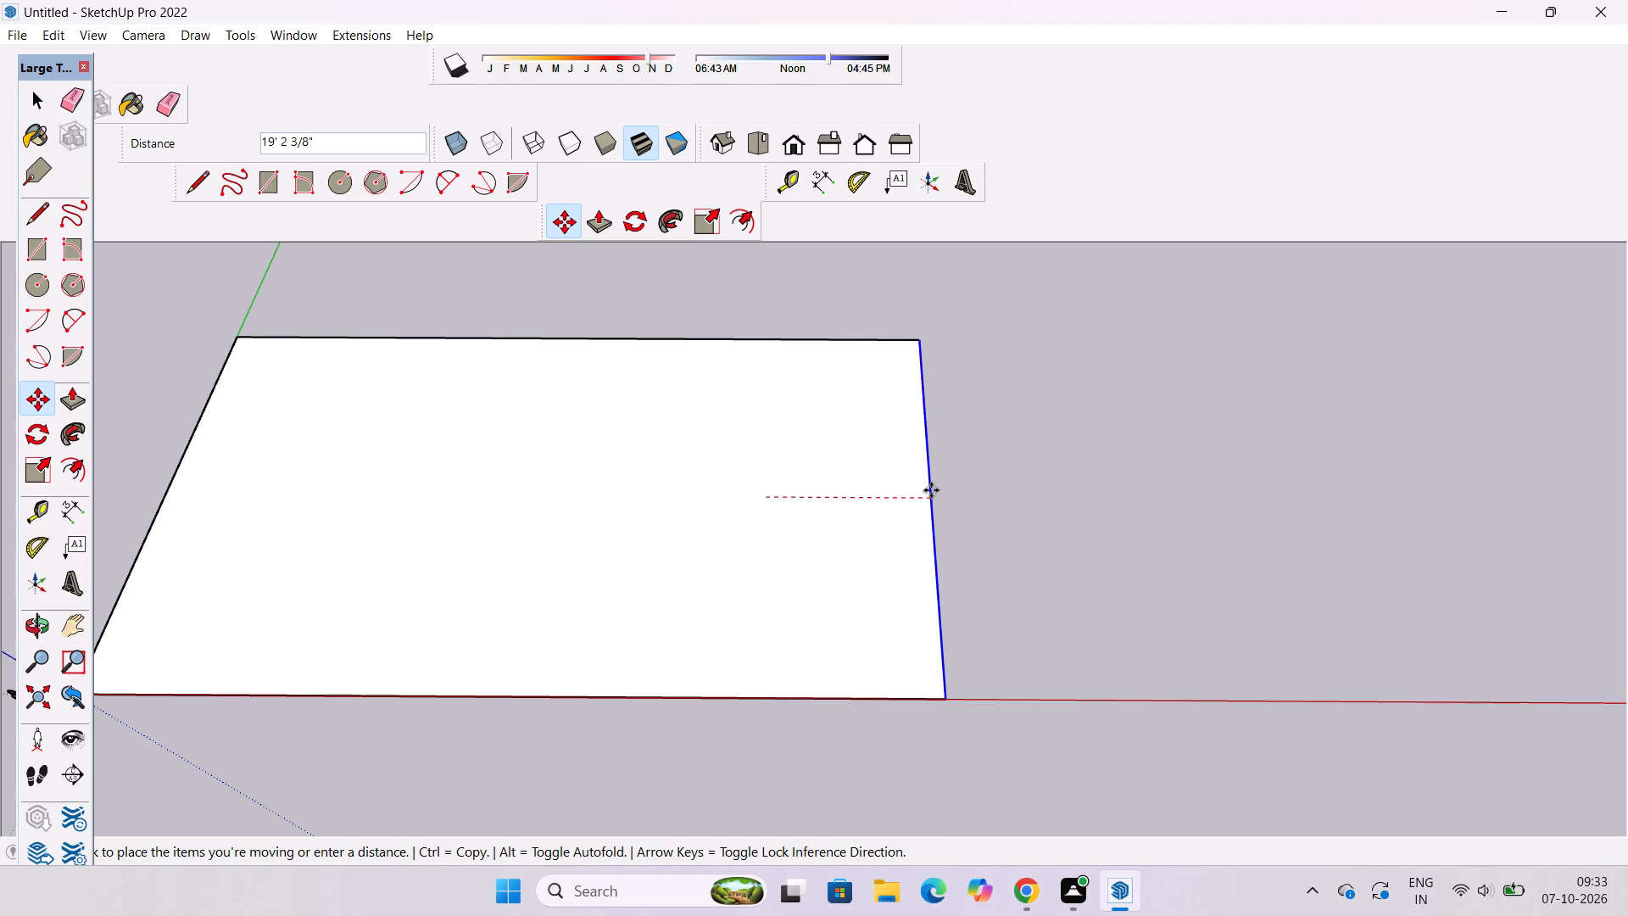
pyautogui.write("20'")
pyautogui.press('Return')
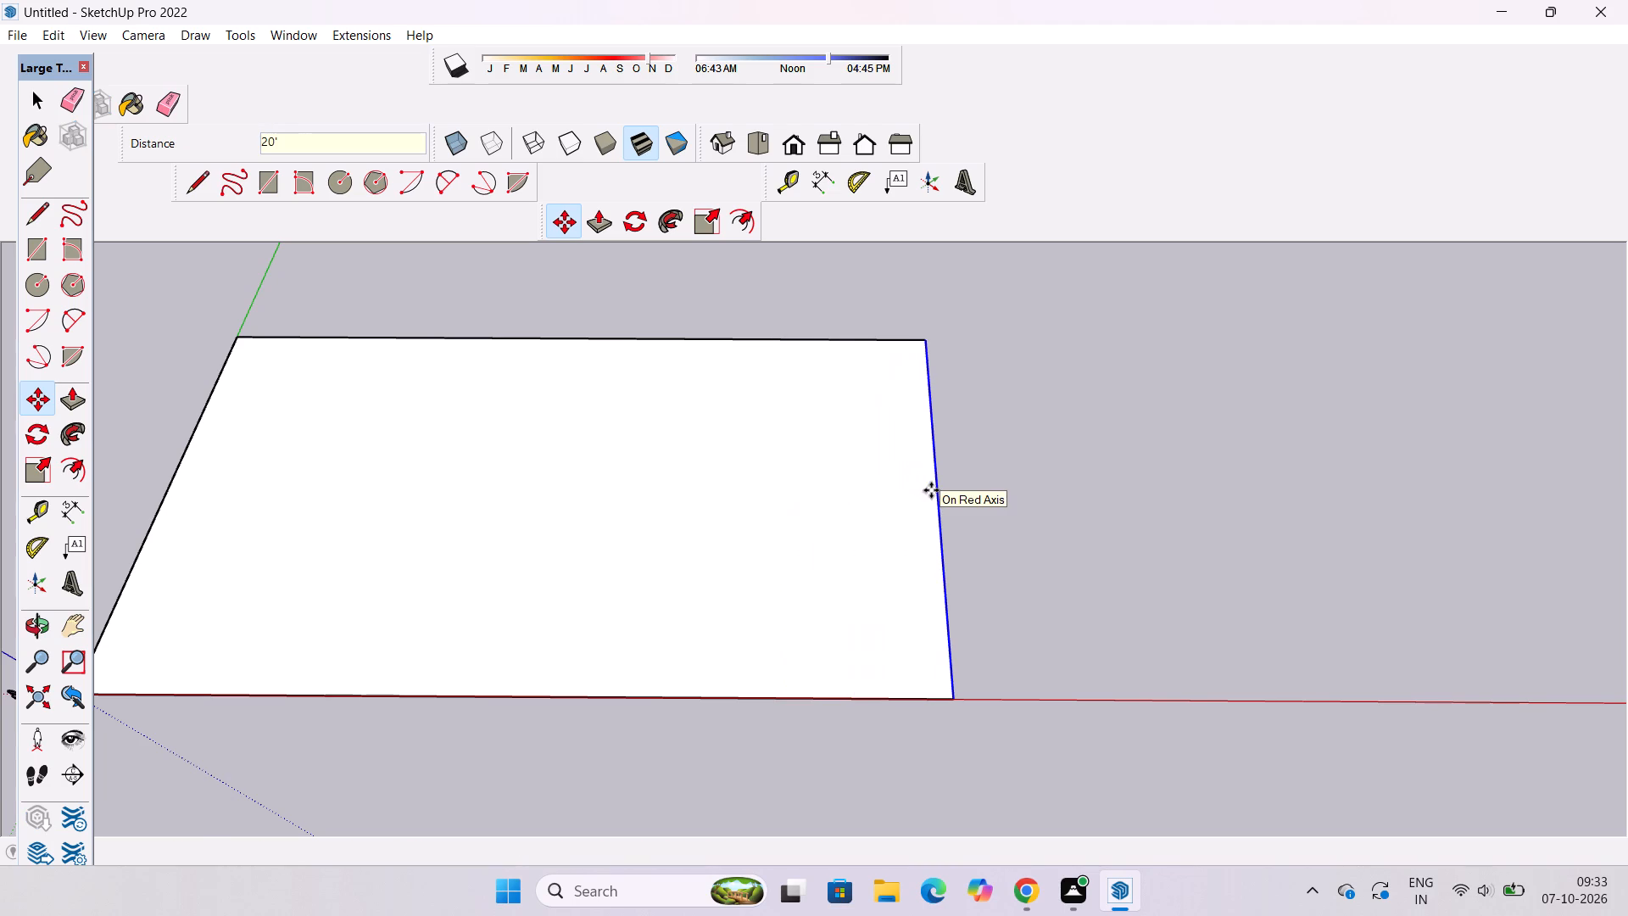
pyautogui.press('o')
pyautogui.press('space')
pyautogui.click(1062, 518)
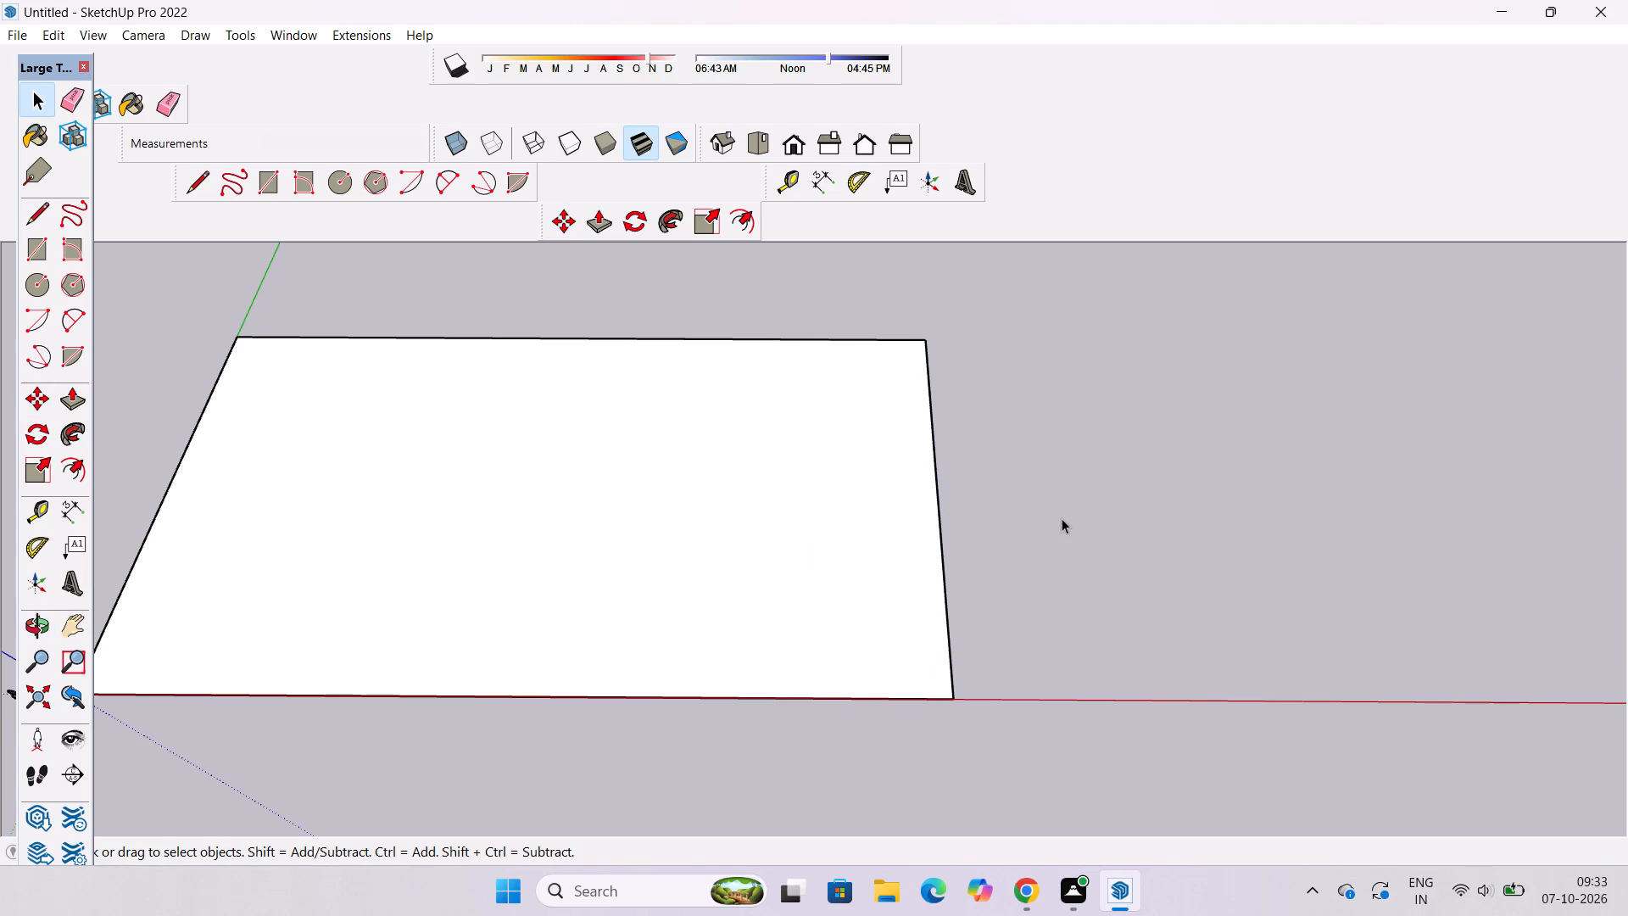
# Examine the proportions of the widened base face in top view and from several oblique angles.
pyautogui.press('o')
pyautogui.scroll(-6, 951, 540)
pyautogui.scroll(4, 942, 540)
pyautogui.keyDown('shift'); pyautogui.moveTo(942, 540); pyautogui.dragTo(928, 549); pyautogui.keyUp('shift')
pyautogui.keyDown('shift'); pyautogui.click(955, 539); pyautogui.keyUp('shift')
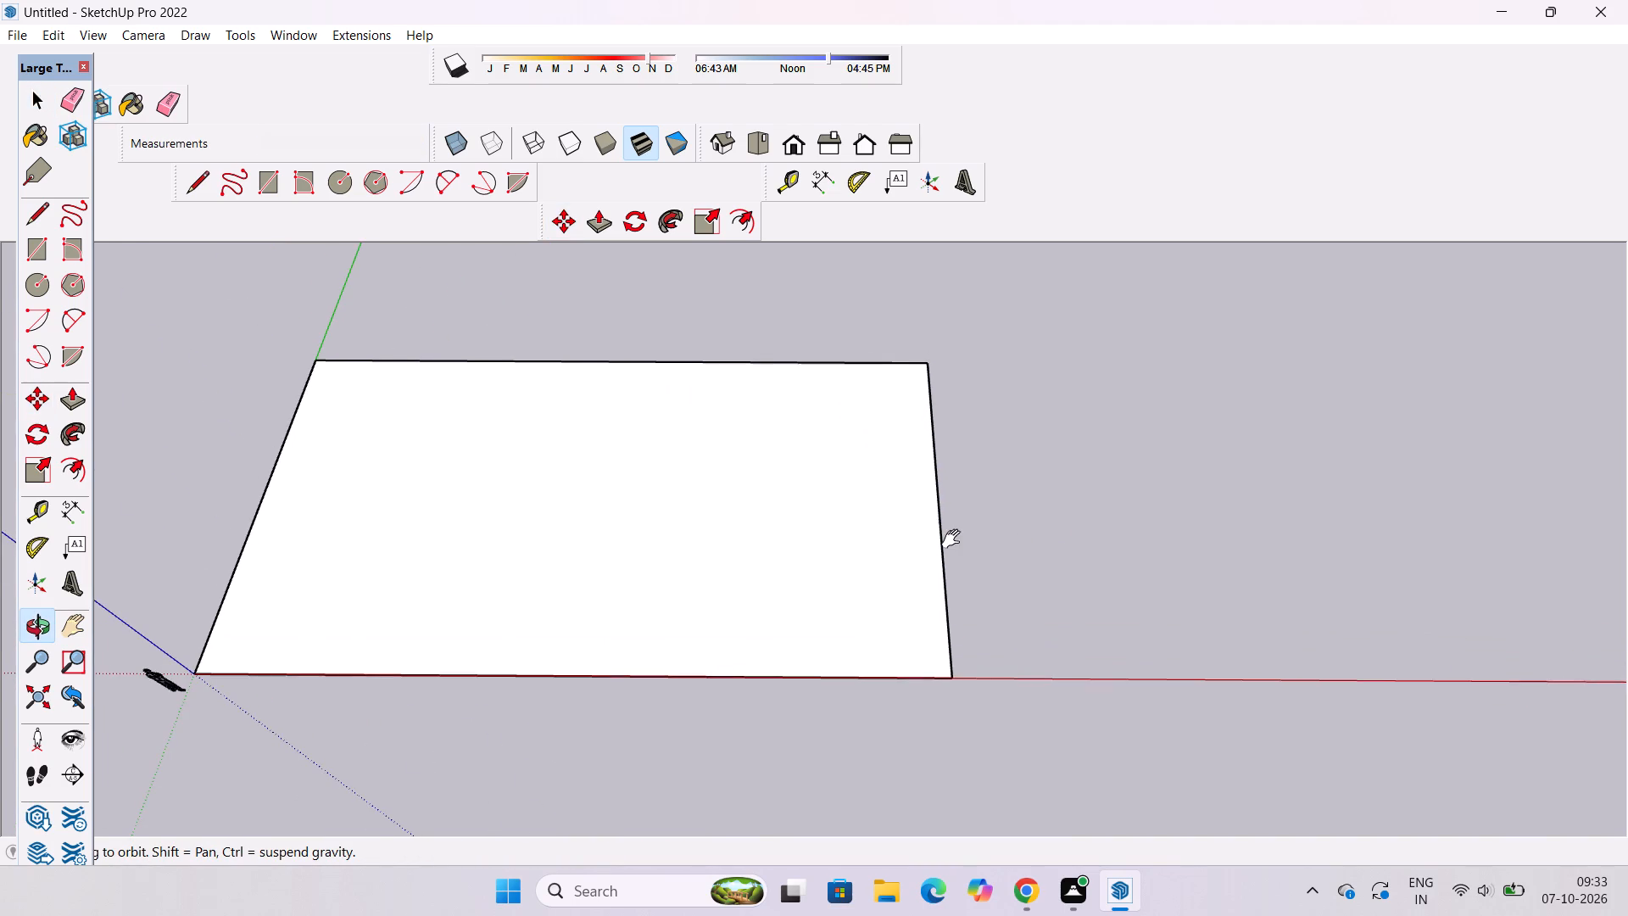
pyautogui.keyDown('shift'); pyautogui.click(955, 550); pyautogui.keyUp('shift')
pyautogui.scroll(-4, 919, 567)
pyautogui.scroll(4, 779, 615)
pyautogui.keyDown('shift'); pyautogui.moveTo(748, 598); pyautogui.dragTo(770, 525); pyautogui.keyUp('shift')
pyautogui.moveTo(770, 525); pyautogui.dragTo(770, 553)
pyautogui.scroll(-4, 771, 545)
pyautogui.keyDown('shift'); pyautogui.moveTo(773, 539); pyautogui.dragTo(784, 613); pyautogui.keyUp('shift')
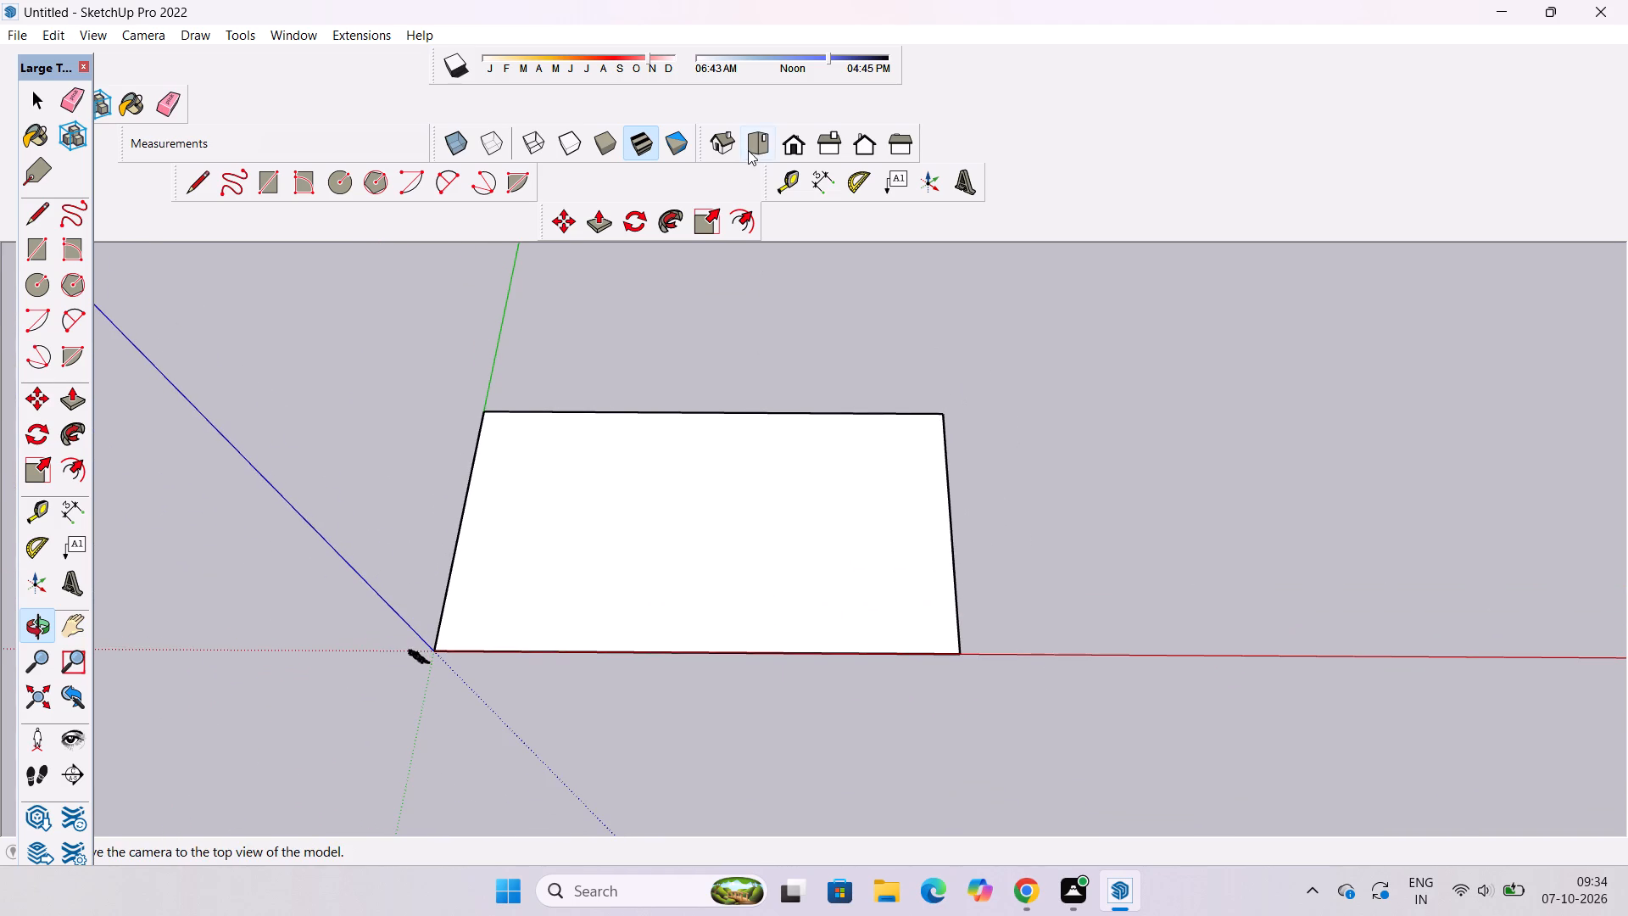
pyautogui.click(753, 144)
pyautogui.scroll(5, 898, 655)
pyautogui.scroll(4, 853, 707)
pyautogui.keyDown('shift'); pyautogui.moveTo(856, 679); pyautogui.dragTo(833, 716); pyautogui.keyUp('shift')
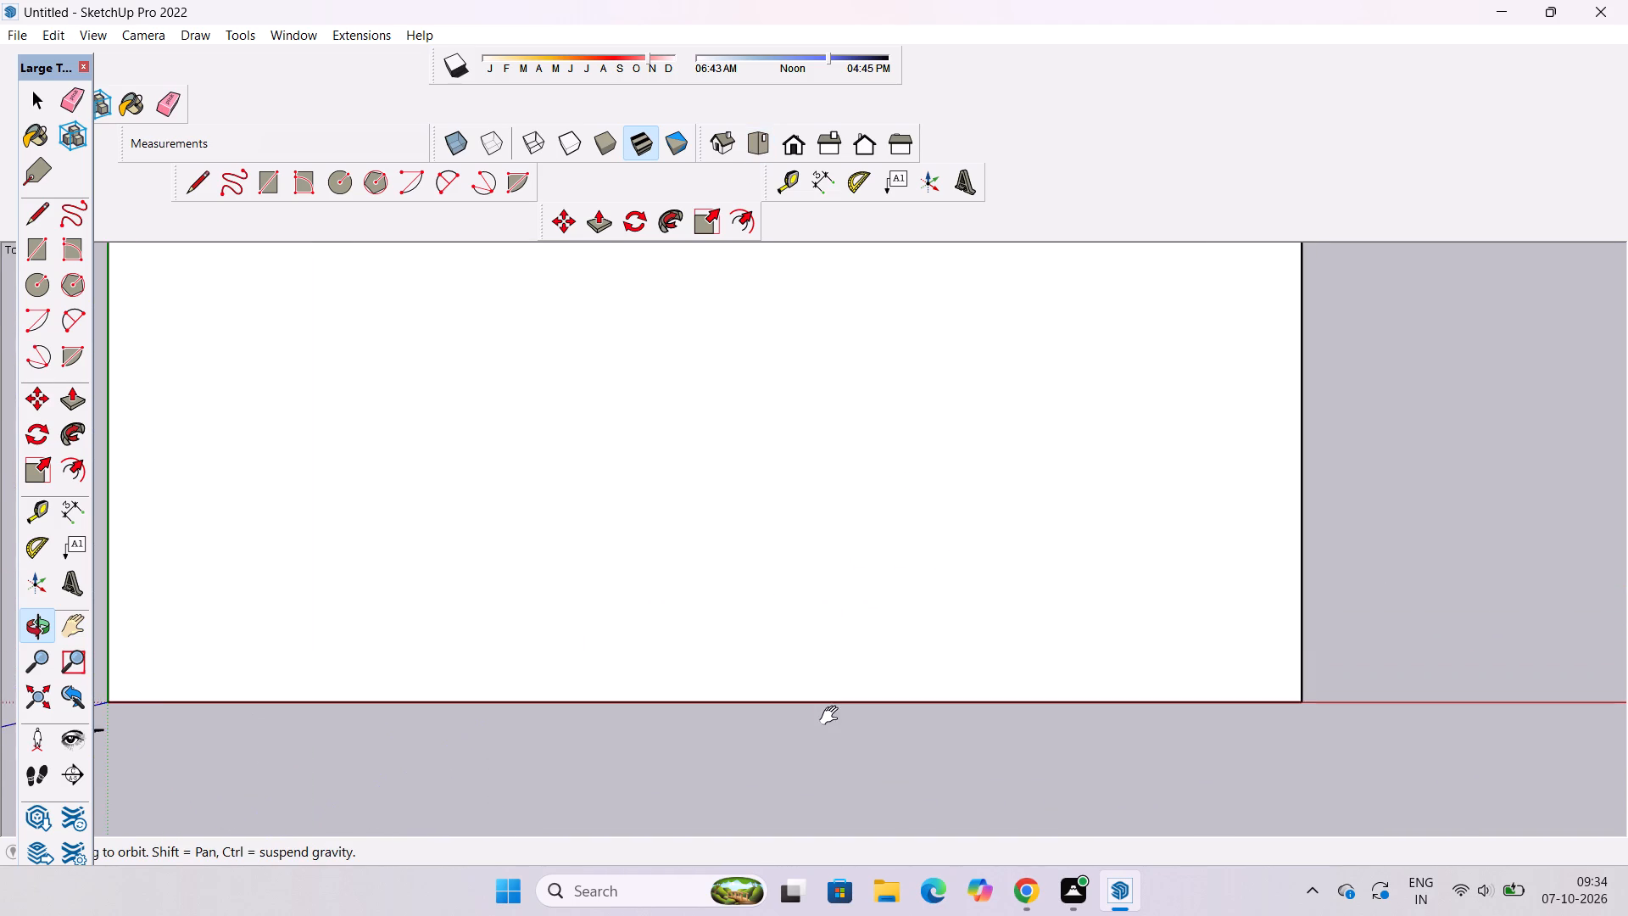
pyautogui.scroll(-10, 833, 716)
pyautogui.moveTo(819, 703); pyautogui.dragTo(803, 538)
pyautogui.scroll(4, 814, 667)
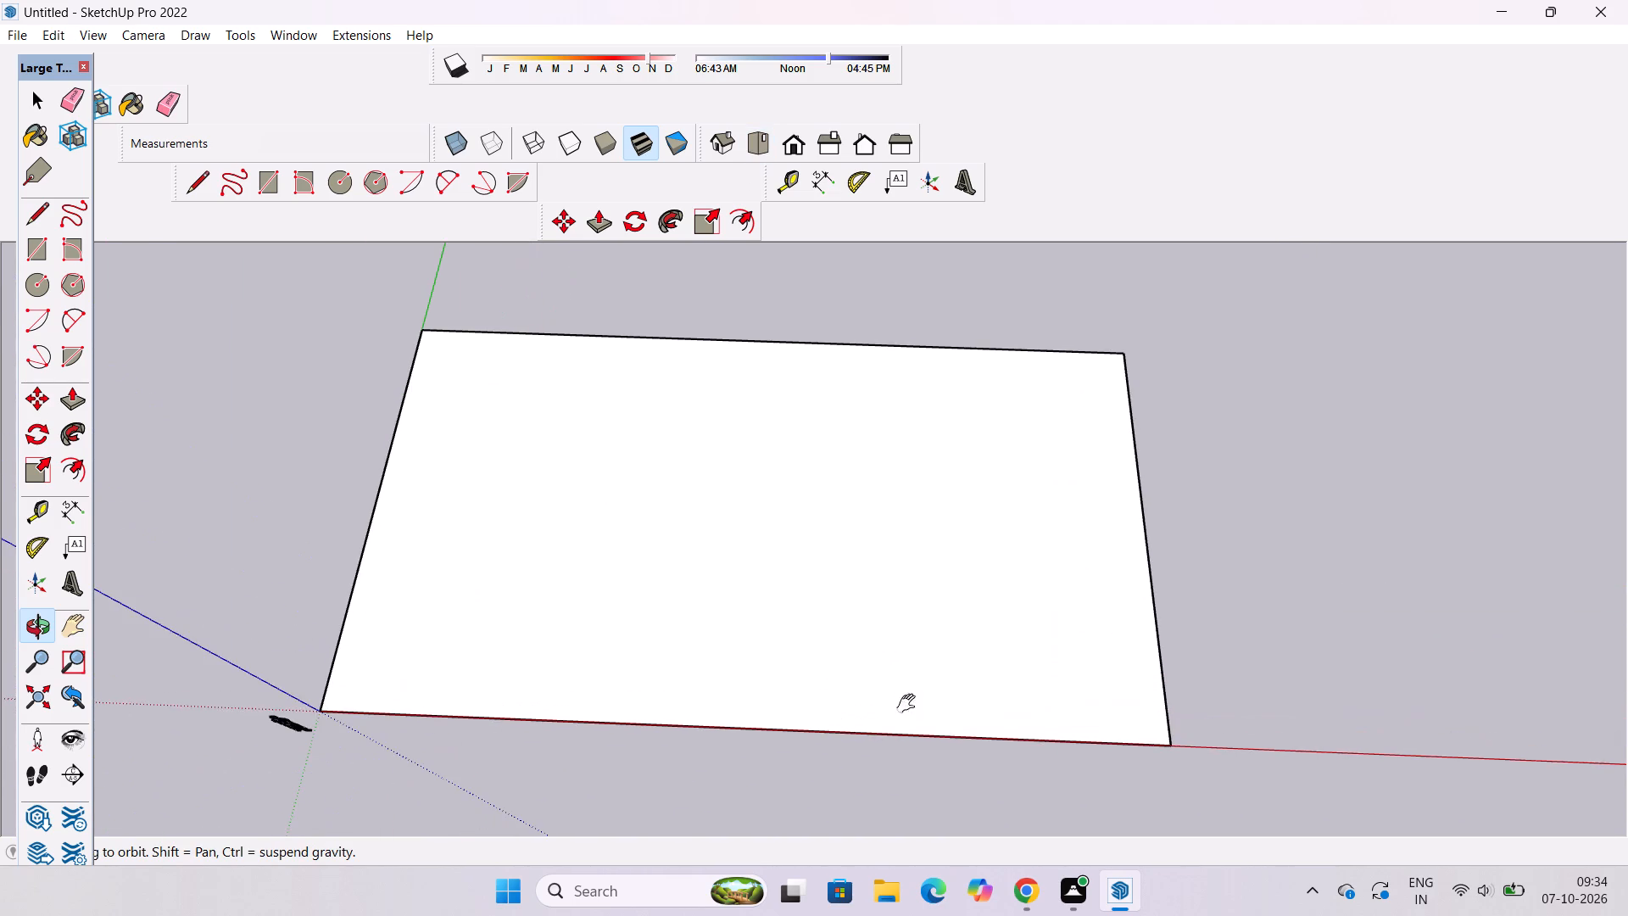
pyautogui.keyDown('shift'); pyautogui.moveTo(910, 704); pyautogui.dragTo(887, 729); pyautogui.keyUp('shift')
pyautogui.moveTo(885, 738); pyautogui.dragTo(884, 635)
pyautogui.scroll(5, 897, 697)
pyautogui.keyDown('shift'); pyautogui.moveTo(897, 697); pyautogui.dragTo(813, 594); pyautogui.keyUp('shift')
pyautogui.scroll(-6, 813, 594)
pyautogui.moveTo(813, 594); pyautogui.dragTo(820, 623)
pyautogui.moveTo(820, 630); pyautogui.dragTo(822, 716)
pyautogui.keyDown('shift'); pyautogui.scroll(3, 845, 684); pyautogui.keyUp('shift')
pyautogui.keyDown('shift'); pyautogui.moveTo(850, 674); pyautogui.dragTo(750, 709); pyautogui.keyUp('shift')
pyautogui.keyDown('shift'); pyautogui.scroll(-5, 750, 701); pyautogui.keyUp('shift')
pyautogui.keyDown('shift'); pyautogui.moveTo(852, 643); pyautogui.dragTo(804, 647); pyautogui.keyUp('shift')
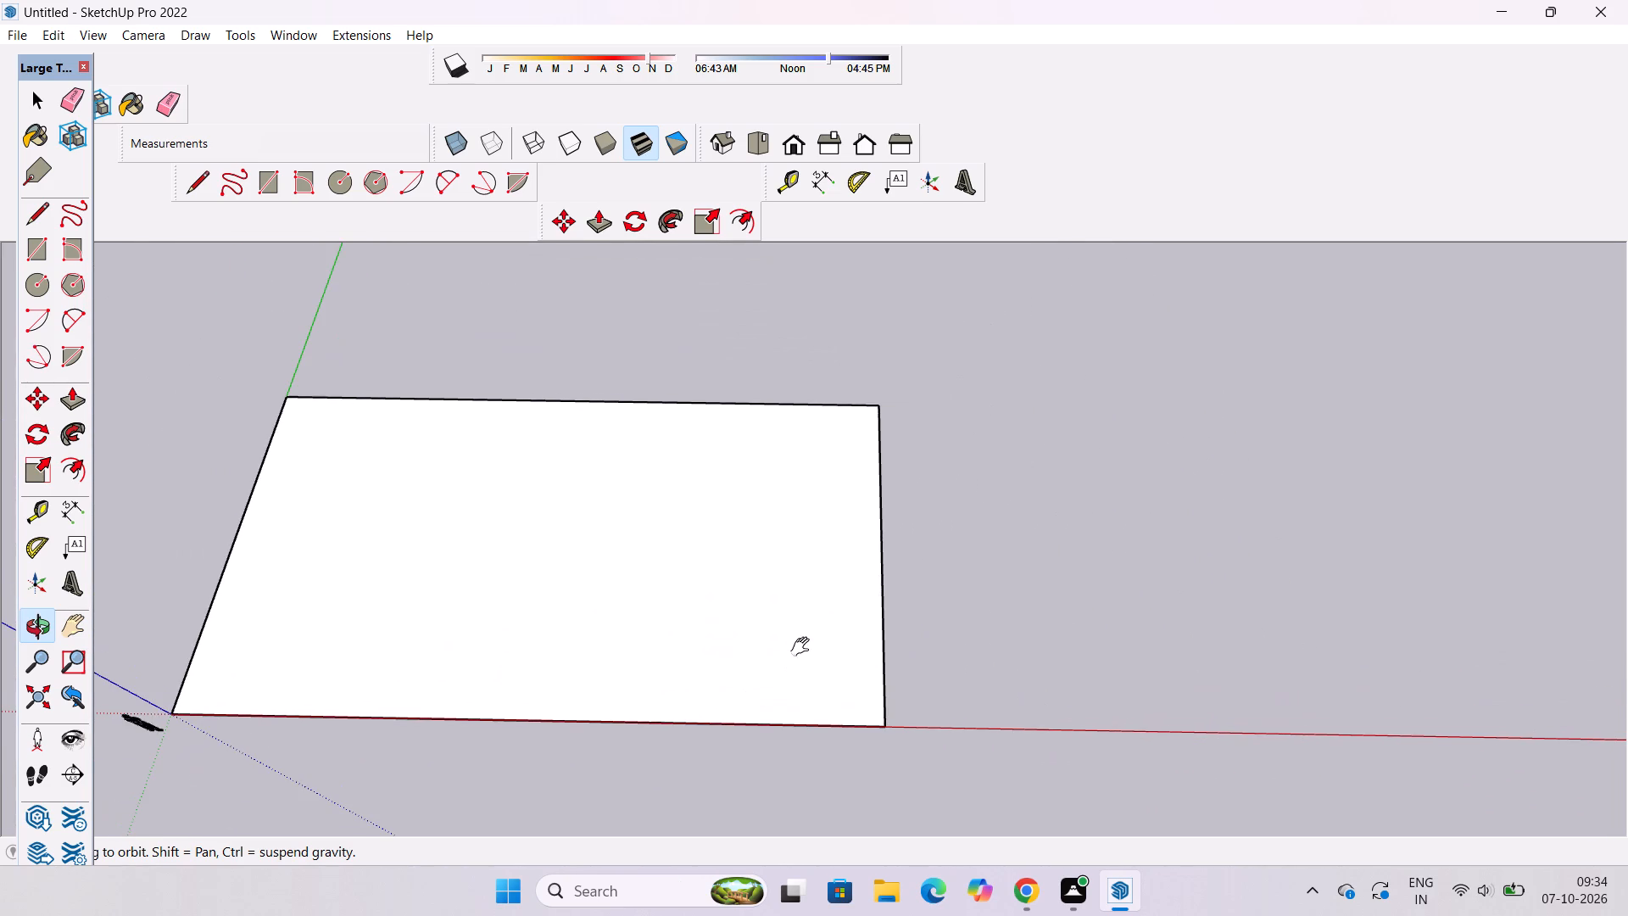
# Move the base's side edge opposite the origin another 10' outward along the red axis.
pyautogui.press('space')
pyautogui.scroll(3, 870, 606)
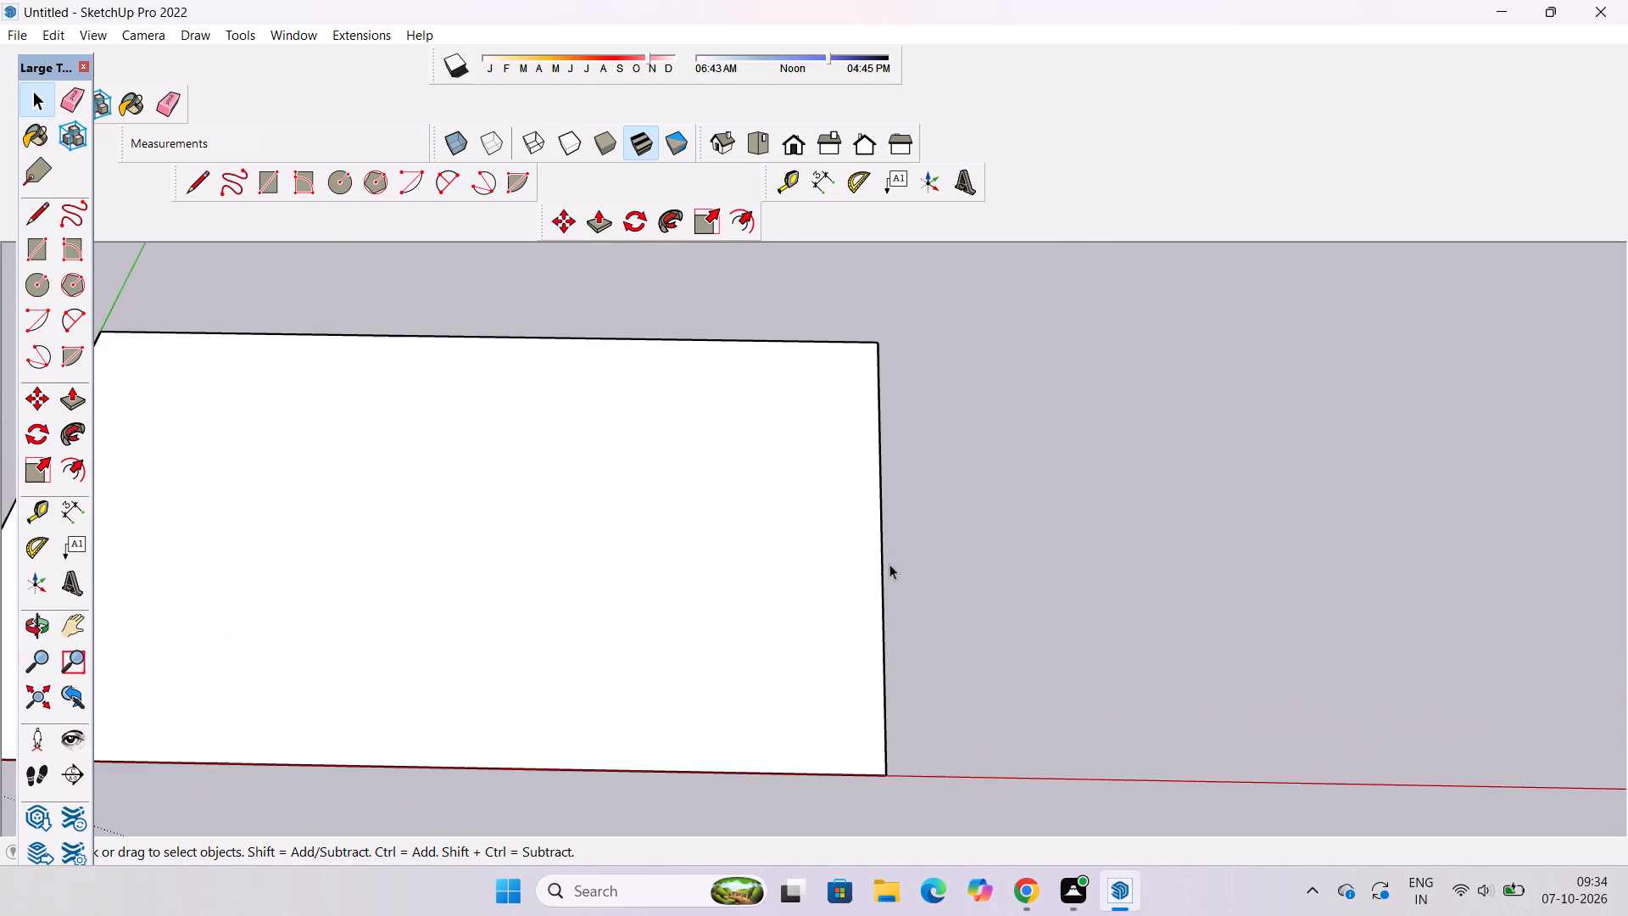
pyautogui.click(879, 546)
pyautogui.press('m')
pyautogui.scroll(-5, 879, 548)
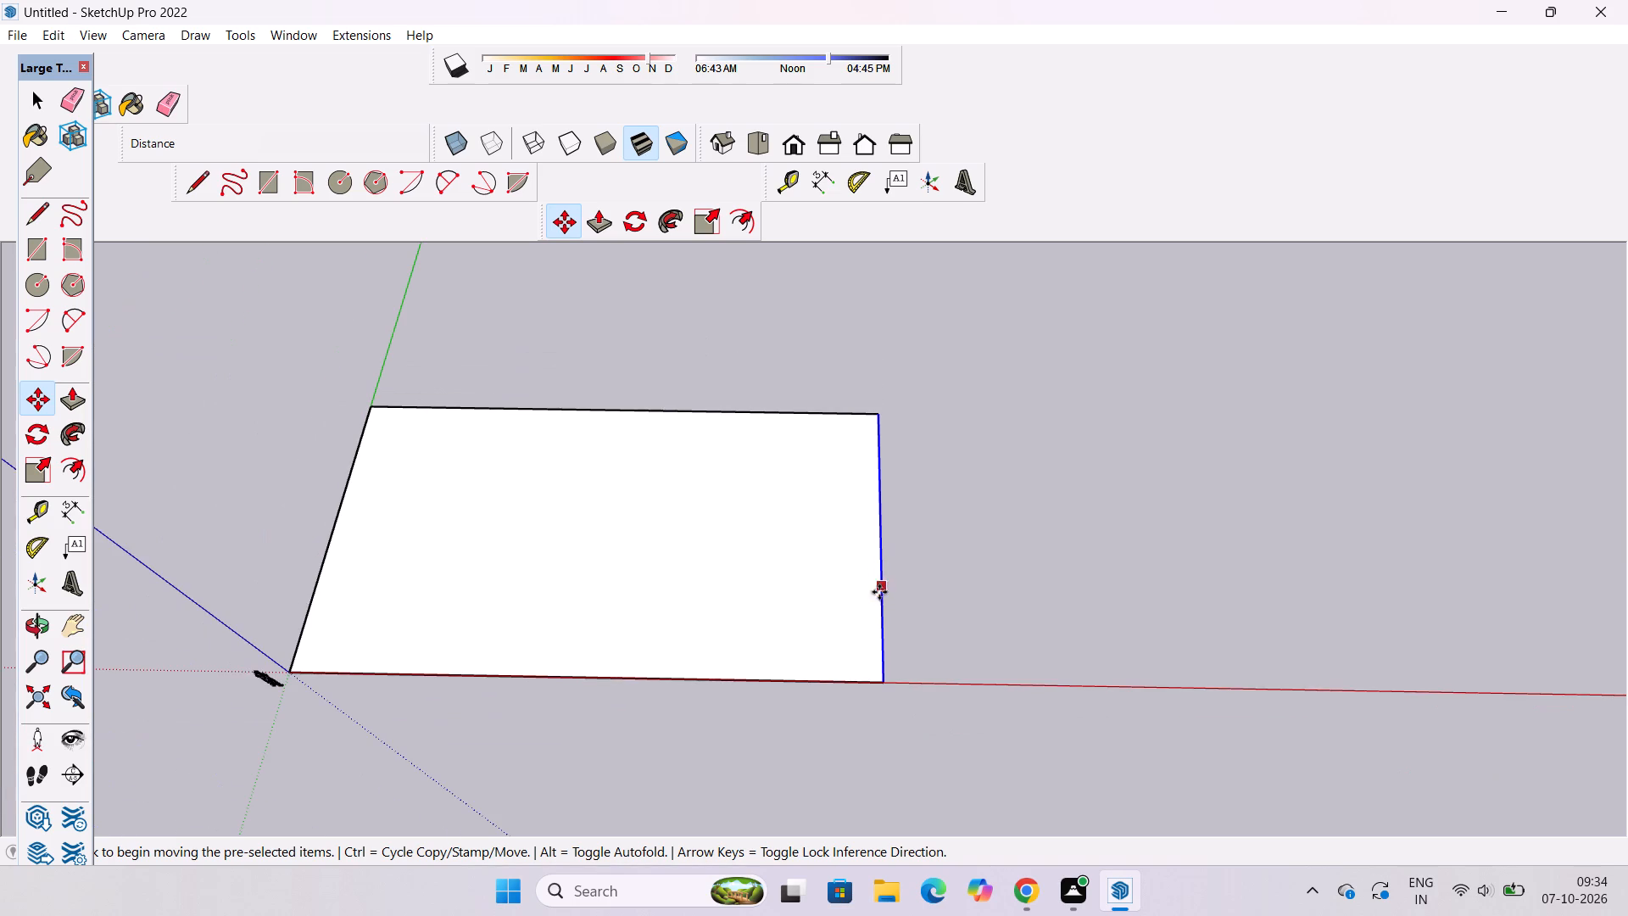
pyautogui.click(883, 538)
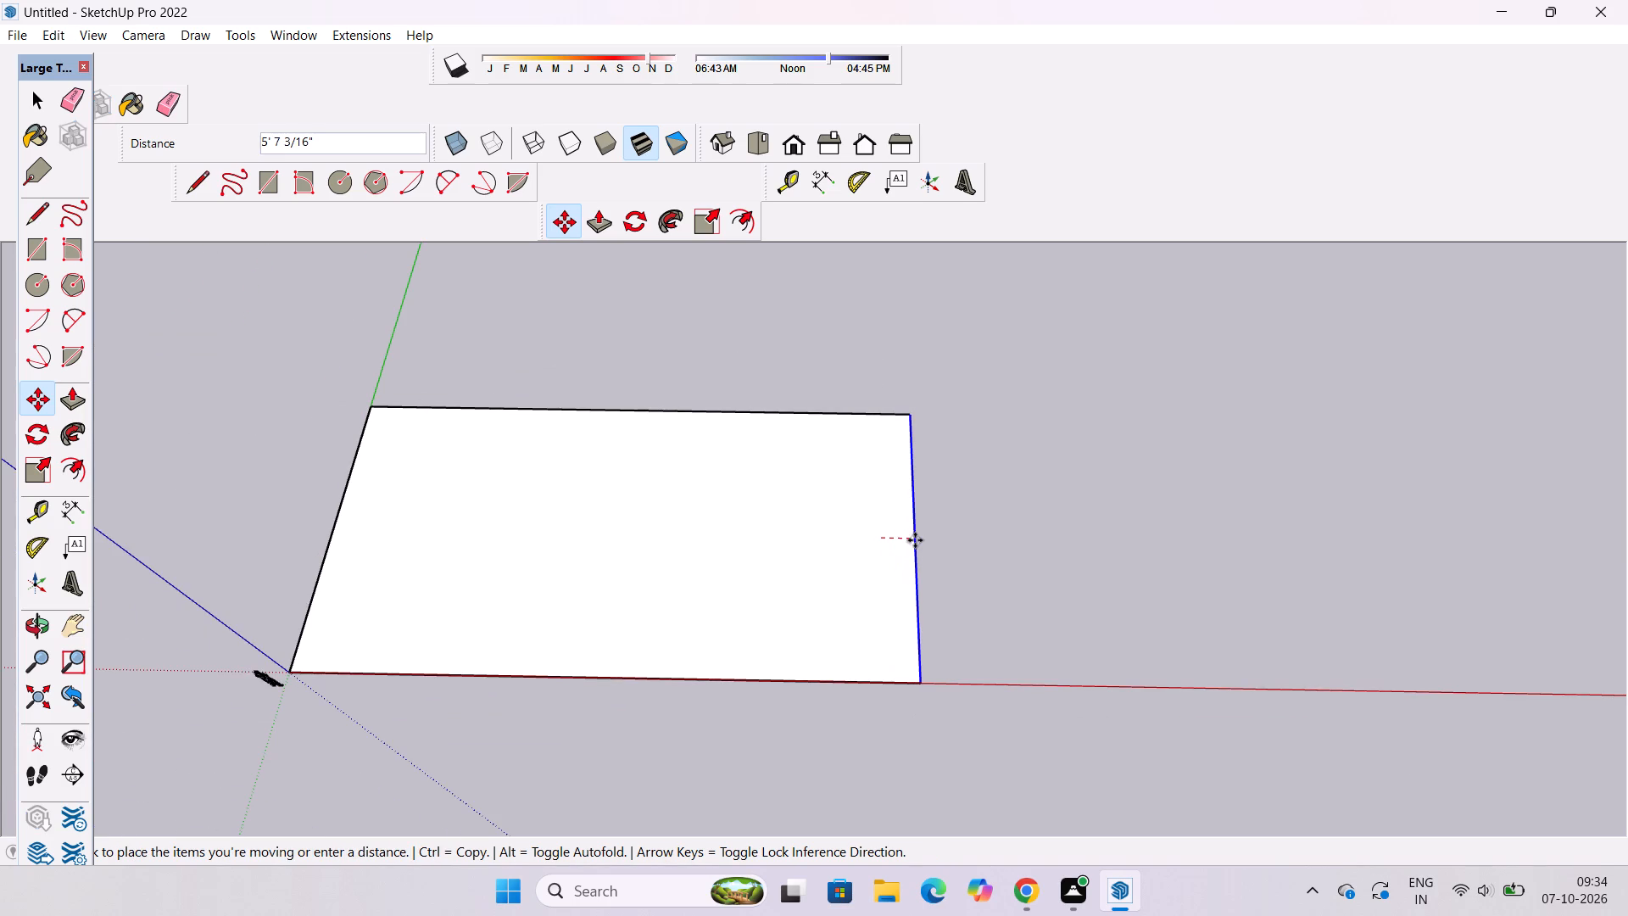
pyautogui.write("10'")
pyautogui.press('Return')
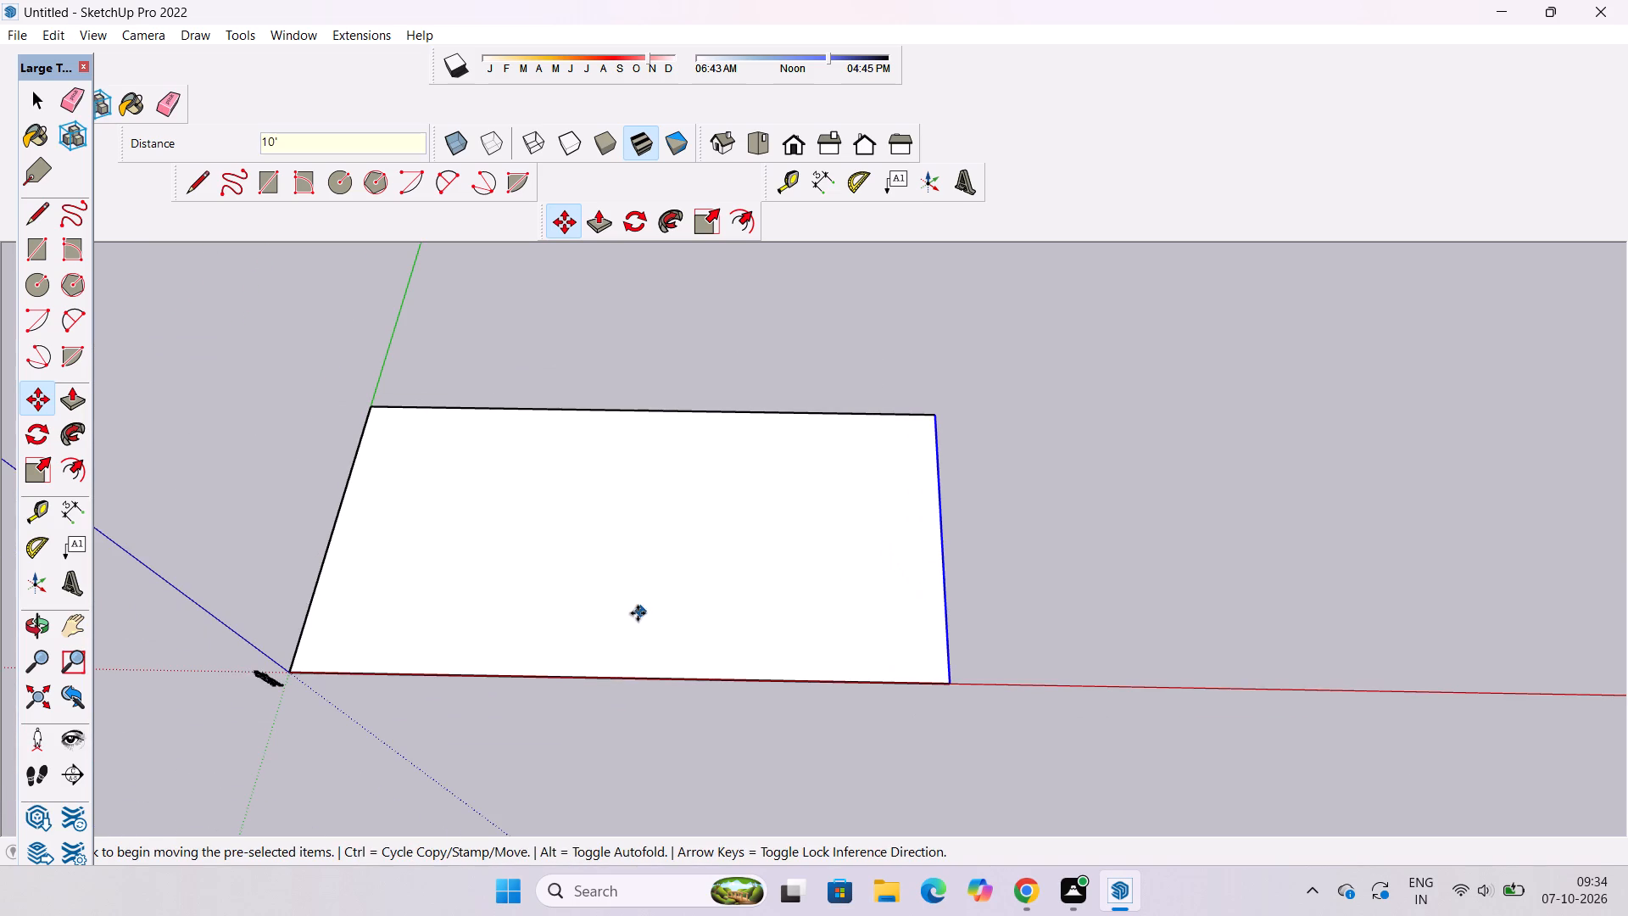
pyautogui.press('space')
pyautogui.click(1017, 563)
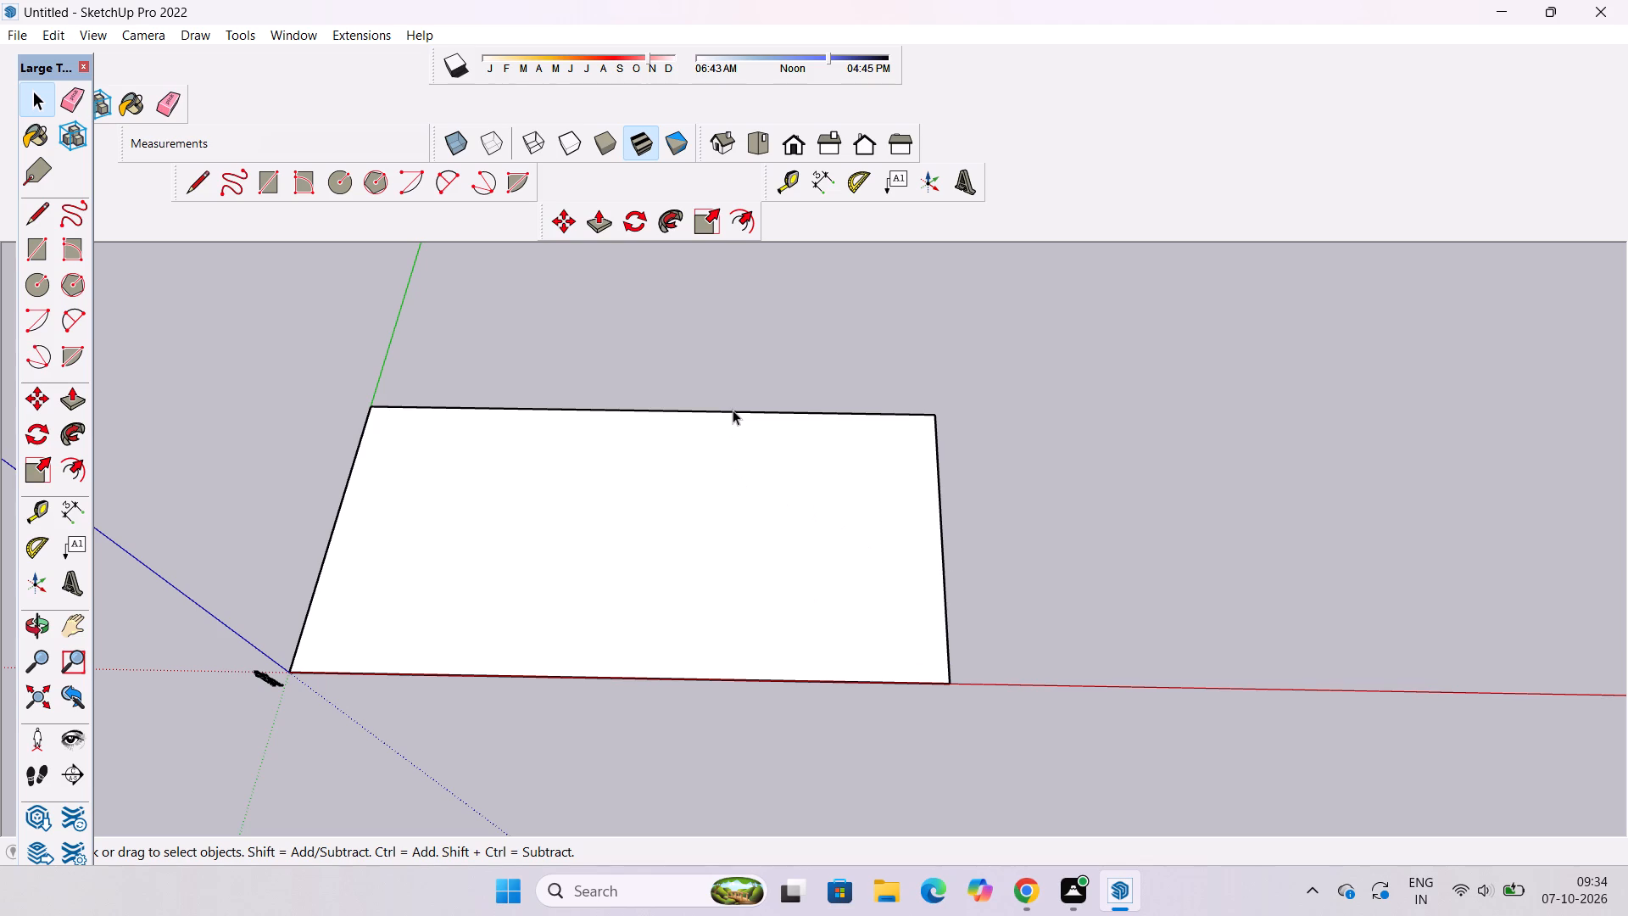
# Move the base's rear edge 10' outward along the green axis to deepen the face.
pyautogui.click(733, 410)
pyautogui.press('m')
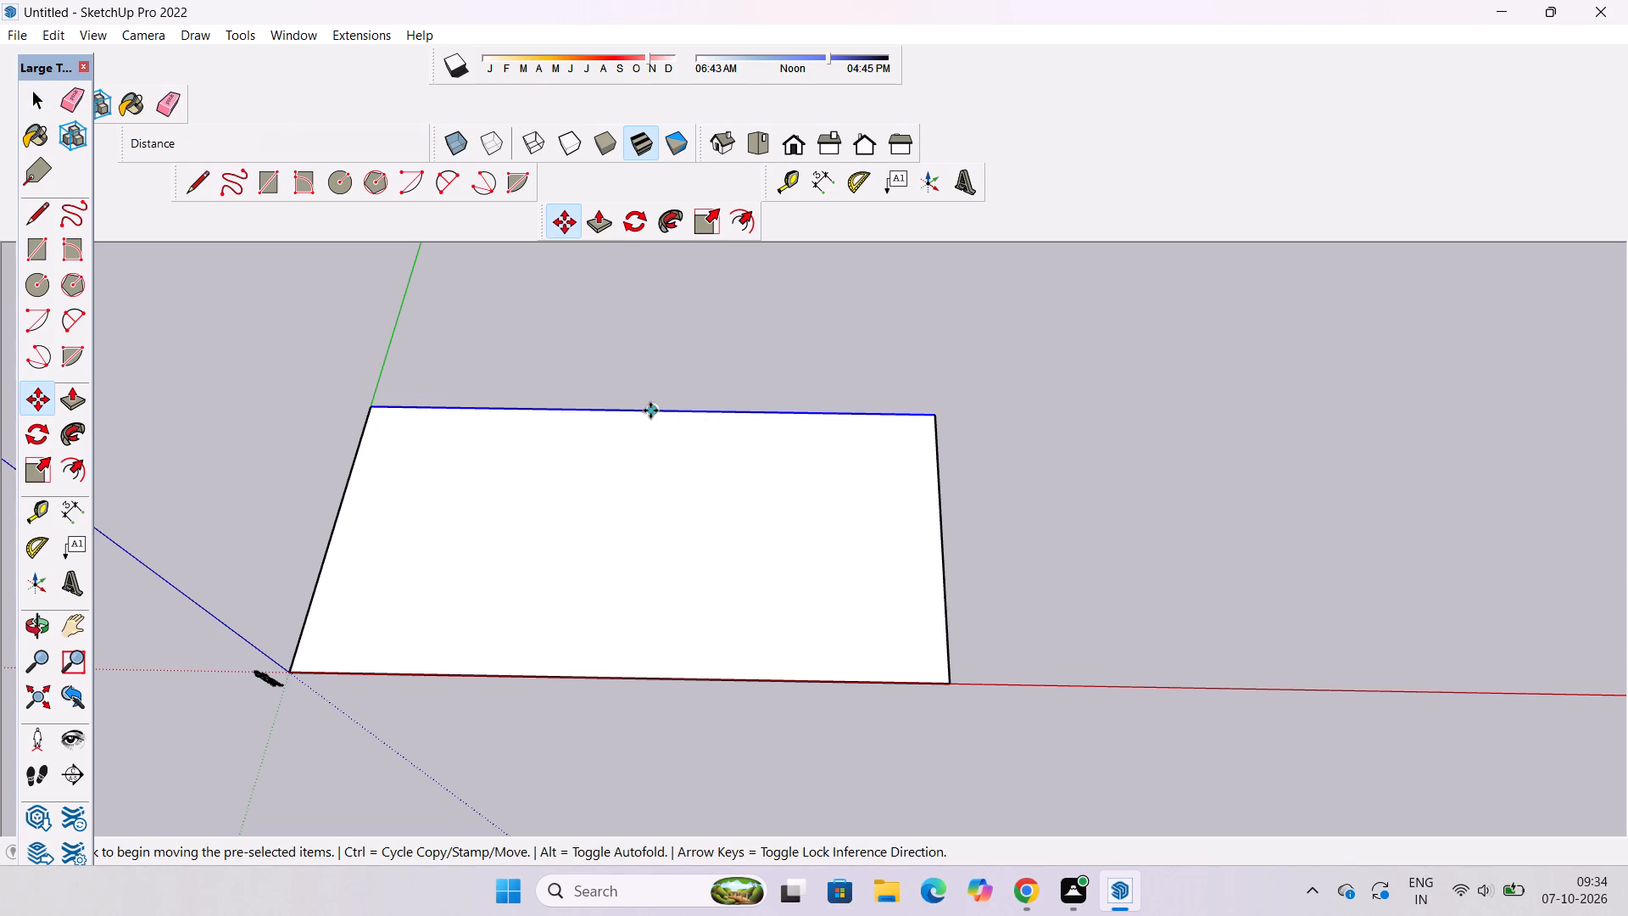
pyautogui.click(650, 411)
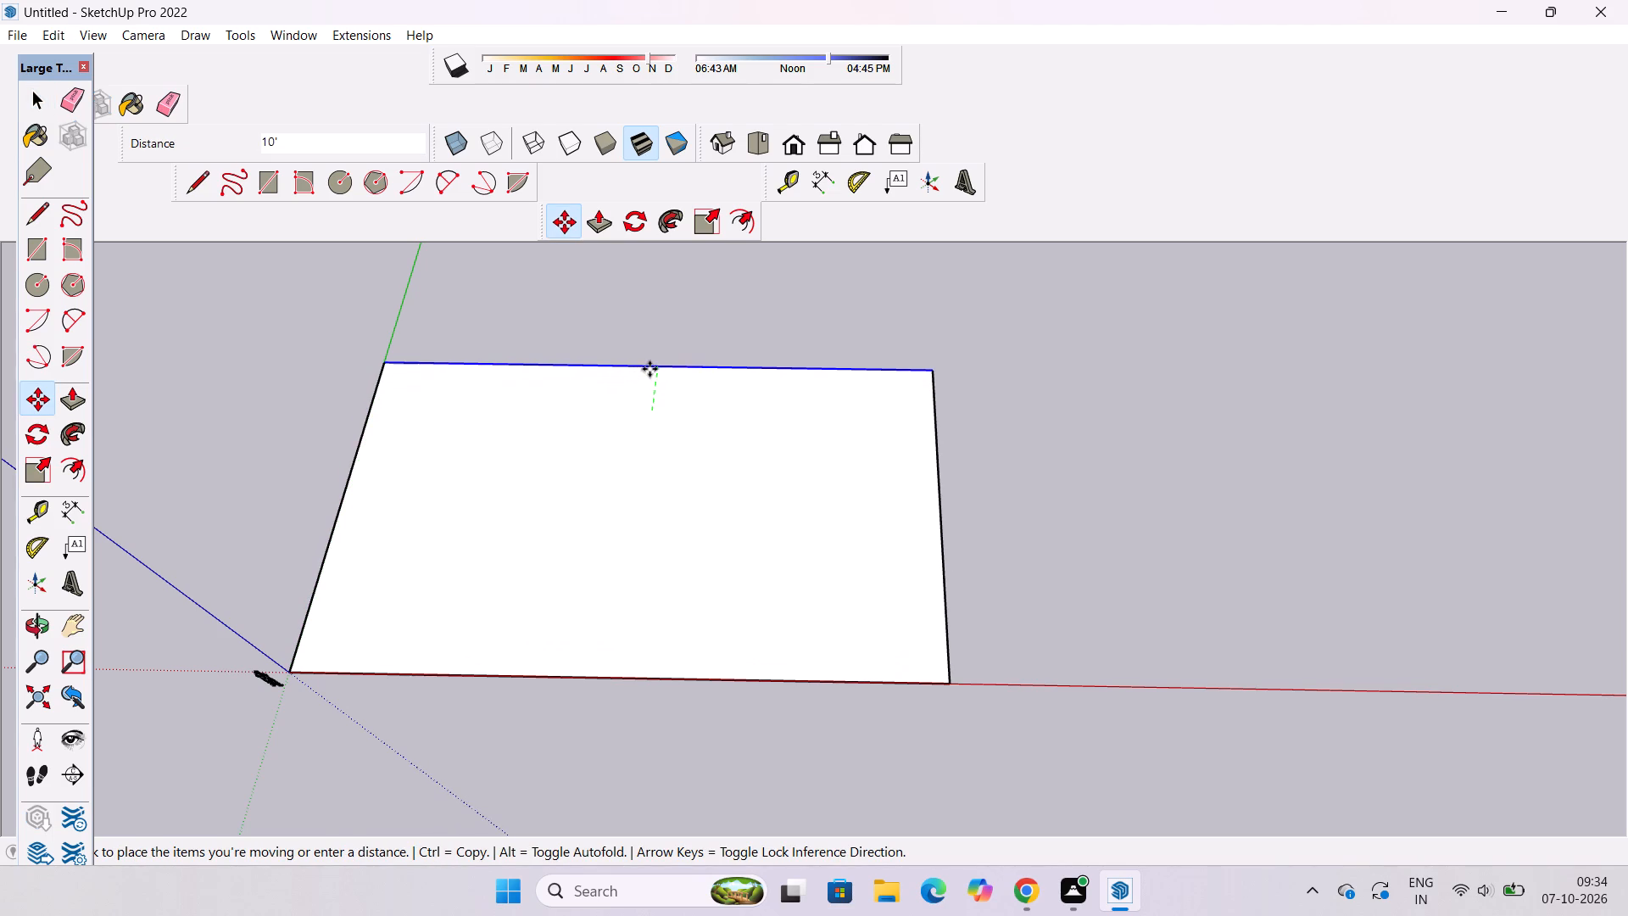
pyautogui.write('10')
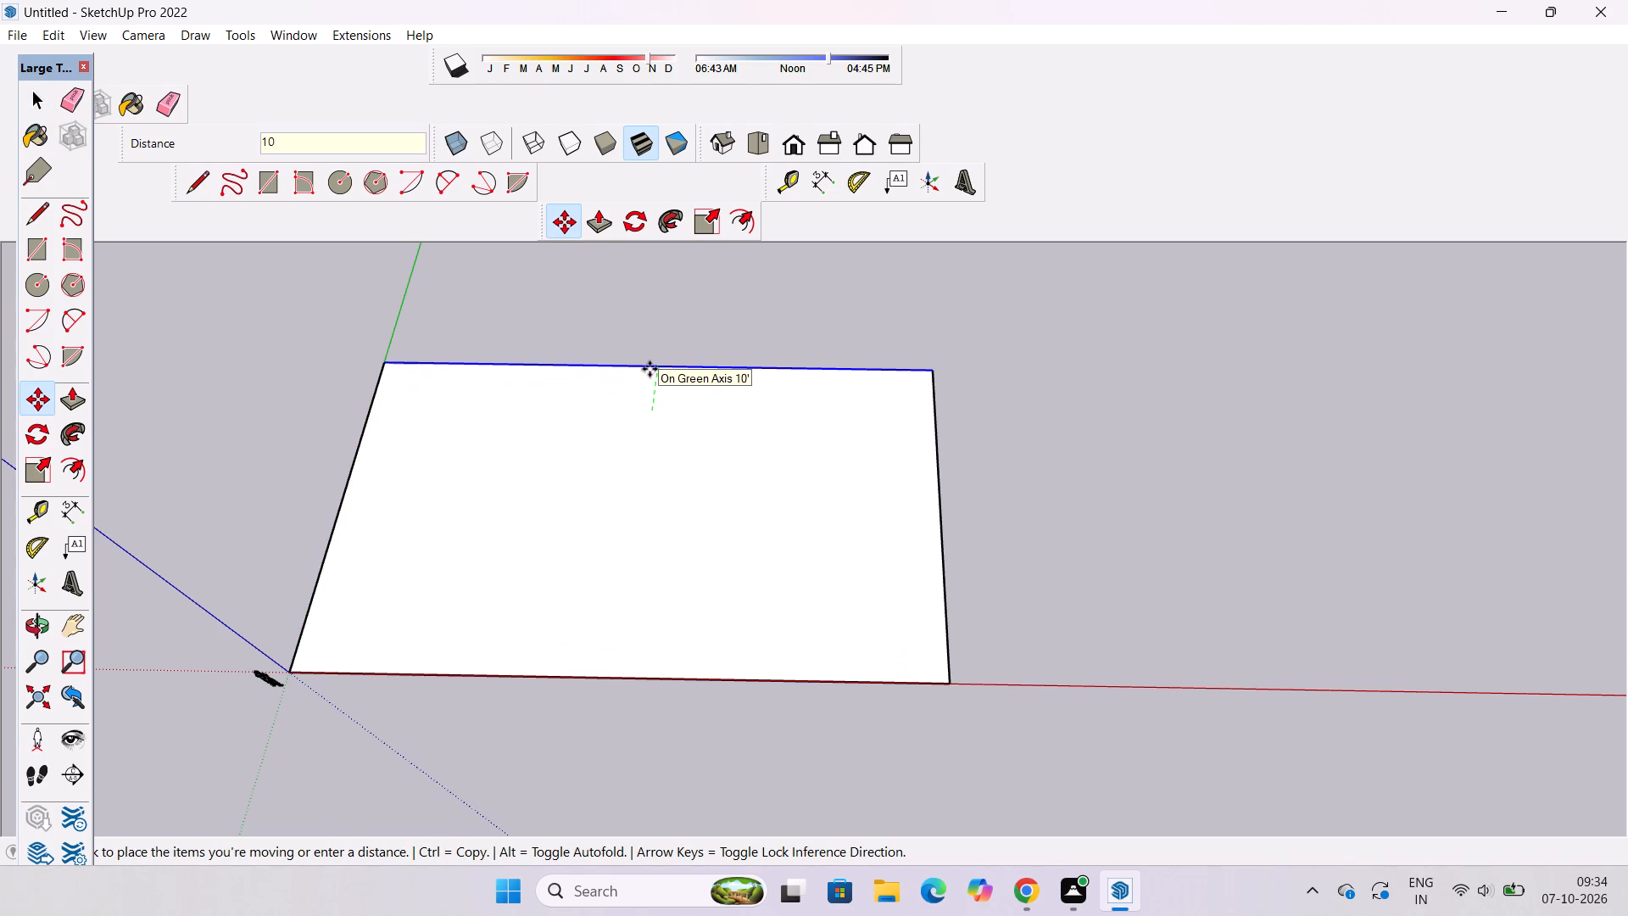
pyautogui.press("'")
pyautogui.press('Return')
pyautogui.press('space')
pyautogui.click(1054, 500)
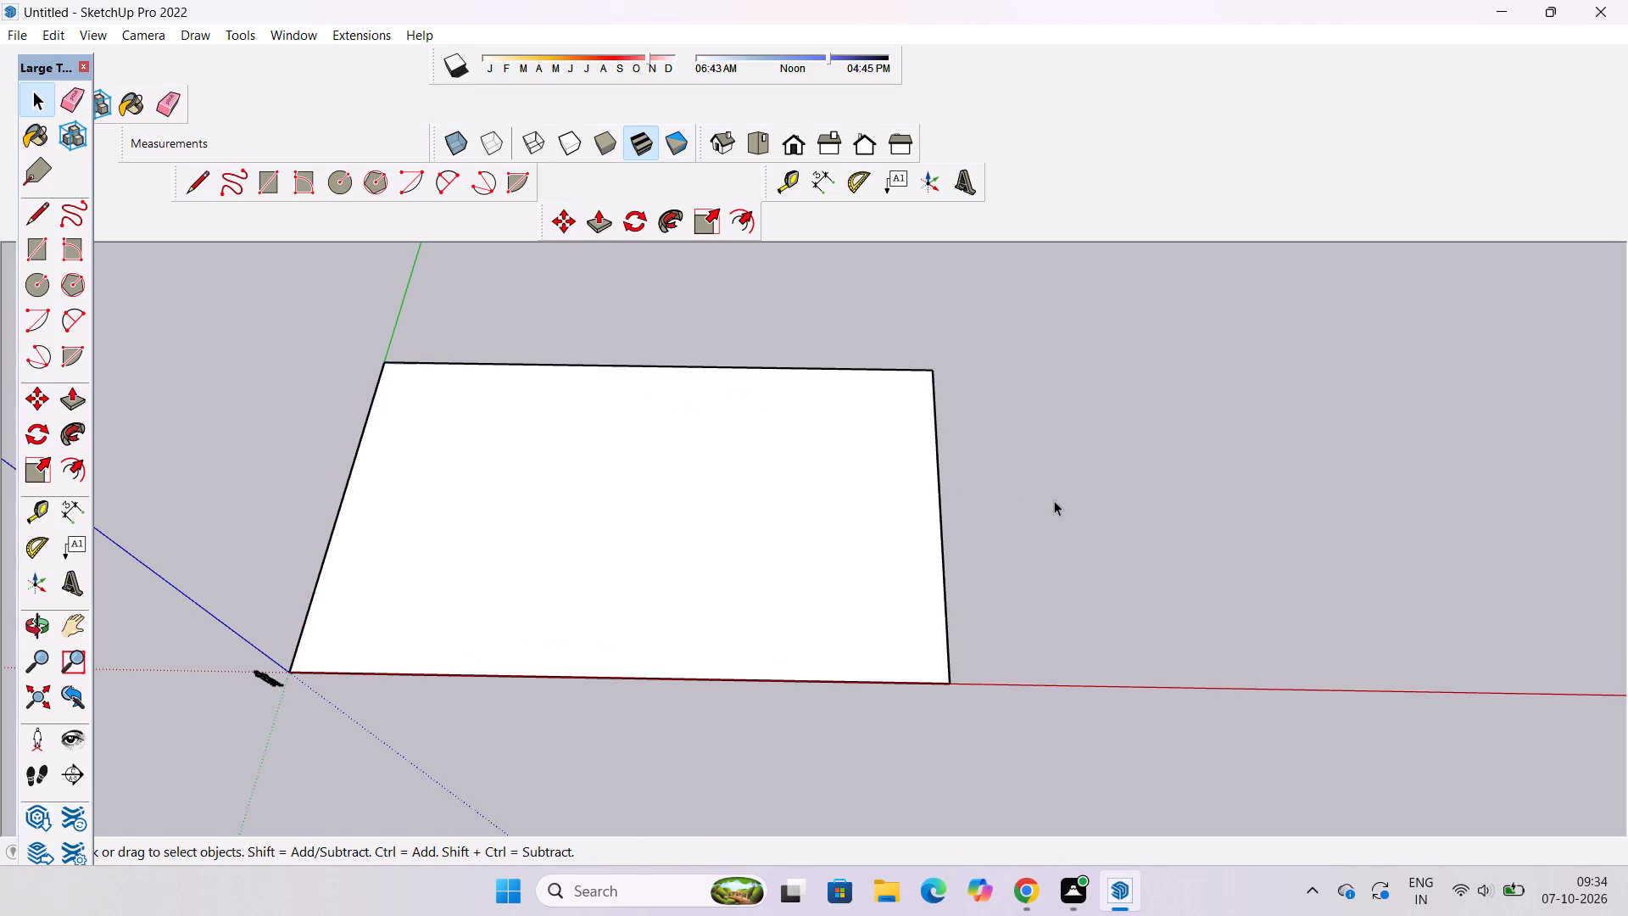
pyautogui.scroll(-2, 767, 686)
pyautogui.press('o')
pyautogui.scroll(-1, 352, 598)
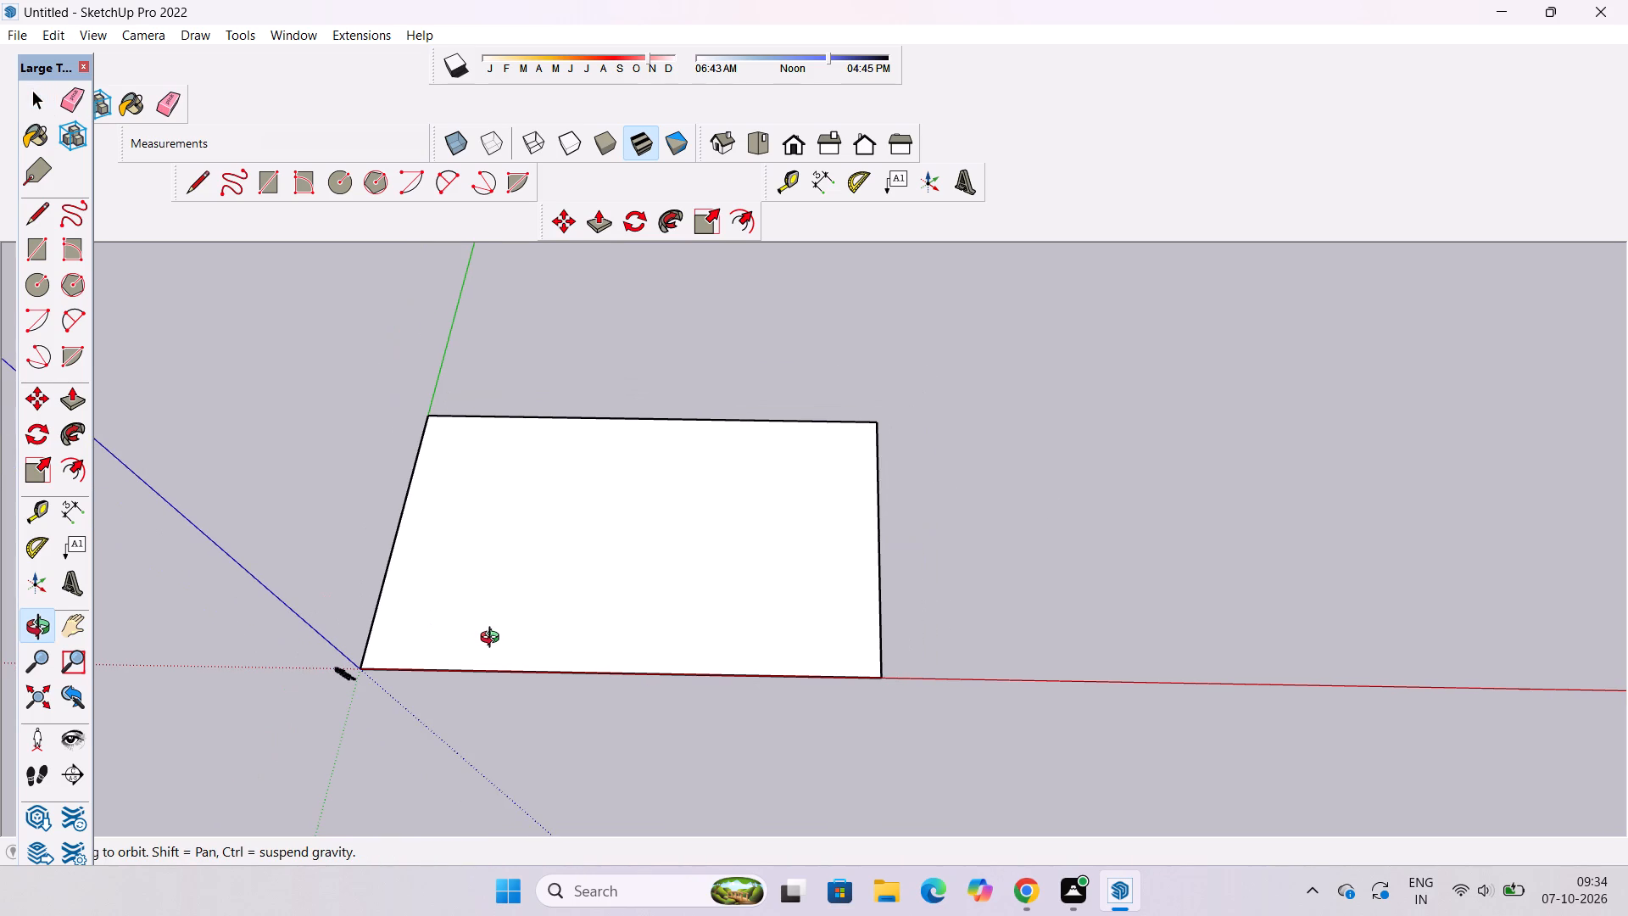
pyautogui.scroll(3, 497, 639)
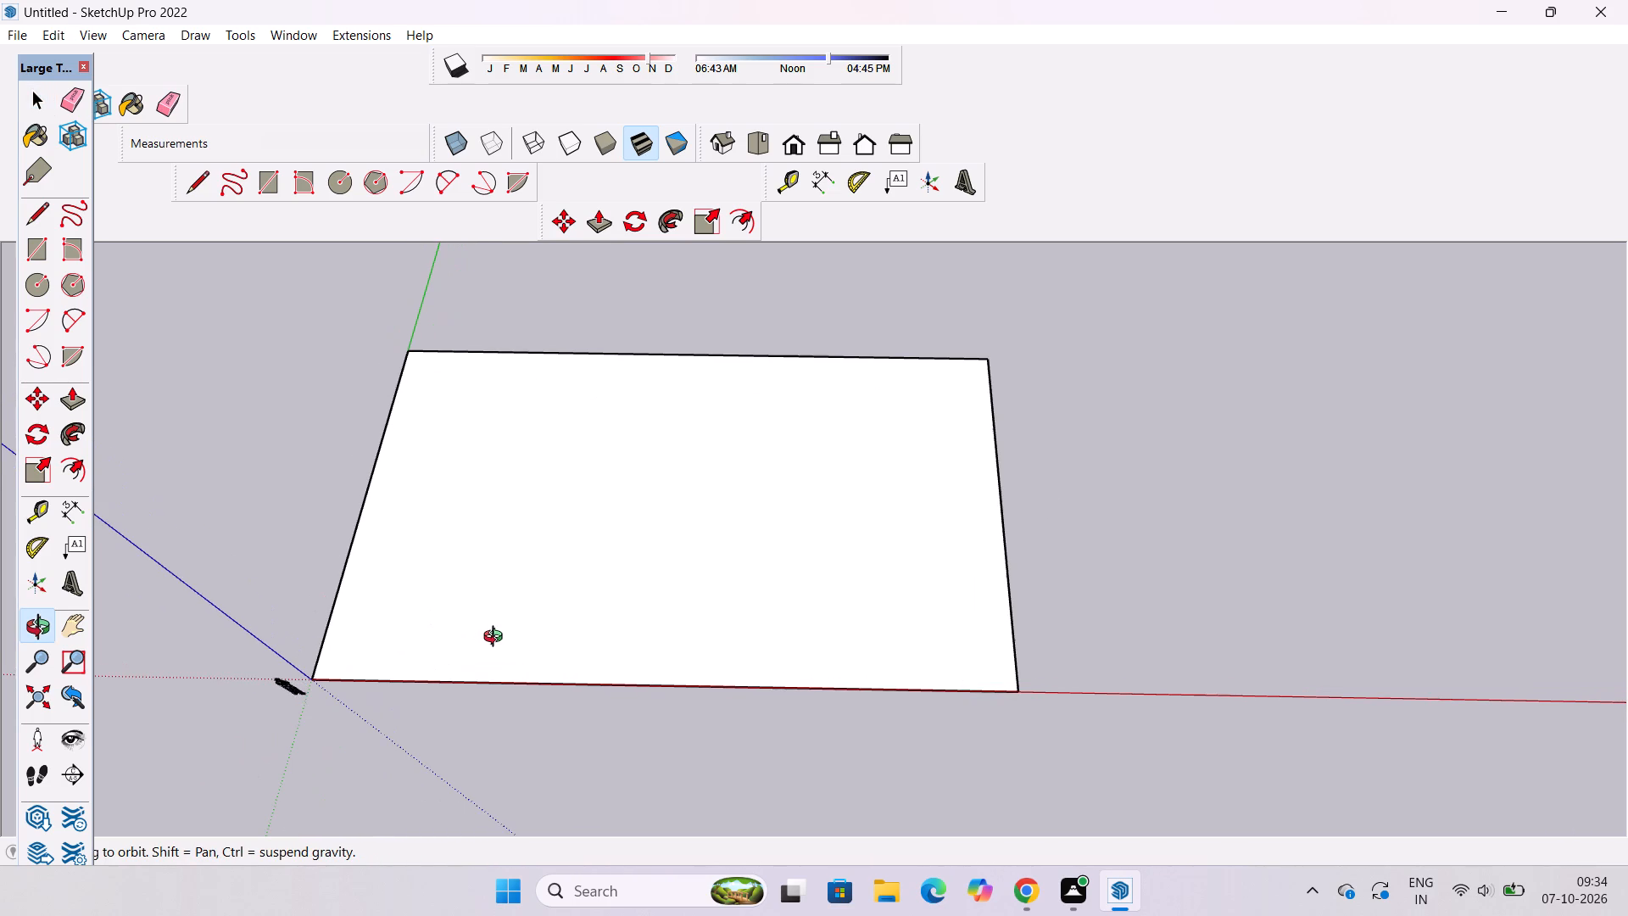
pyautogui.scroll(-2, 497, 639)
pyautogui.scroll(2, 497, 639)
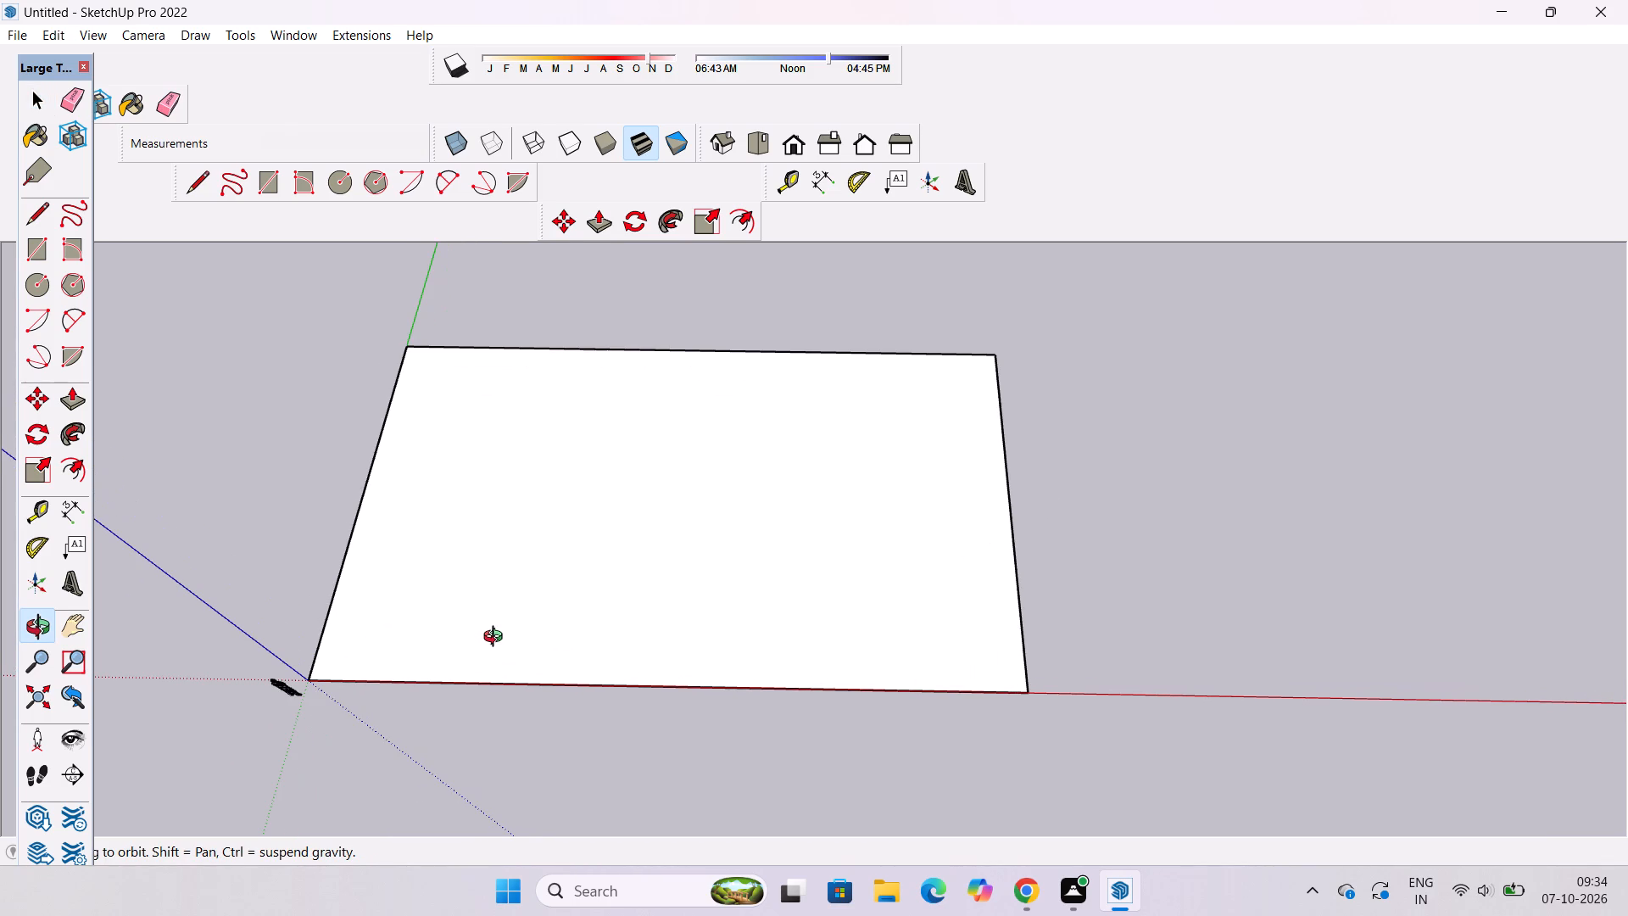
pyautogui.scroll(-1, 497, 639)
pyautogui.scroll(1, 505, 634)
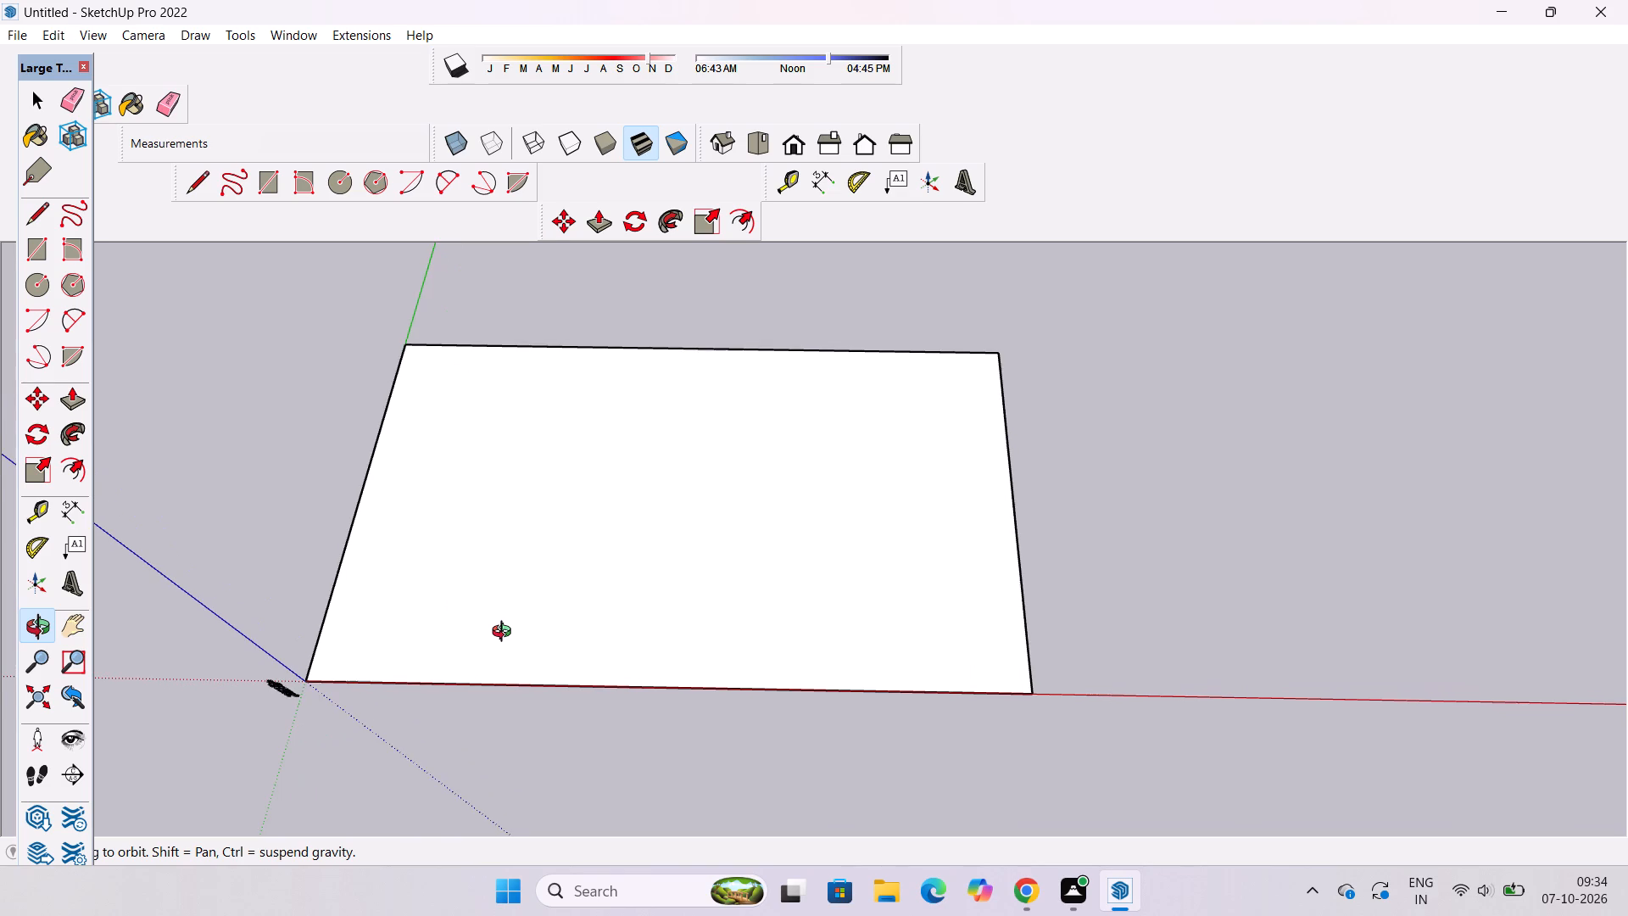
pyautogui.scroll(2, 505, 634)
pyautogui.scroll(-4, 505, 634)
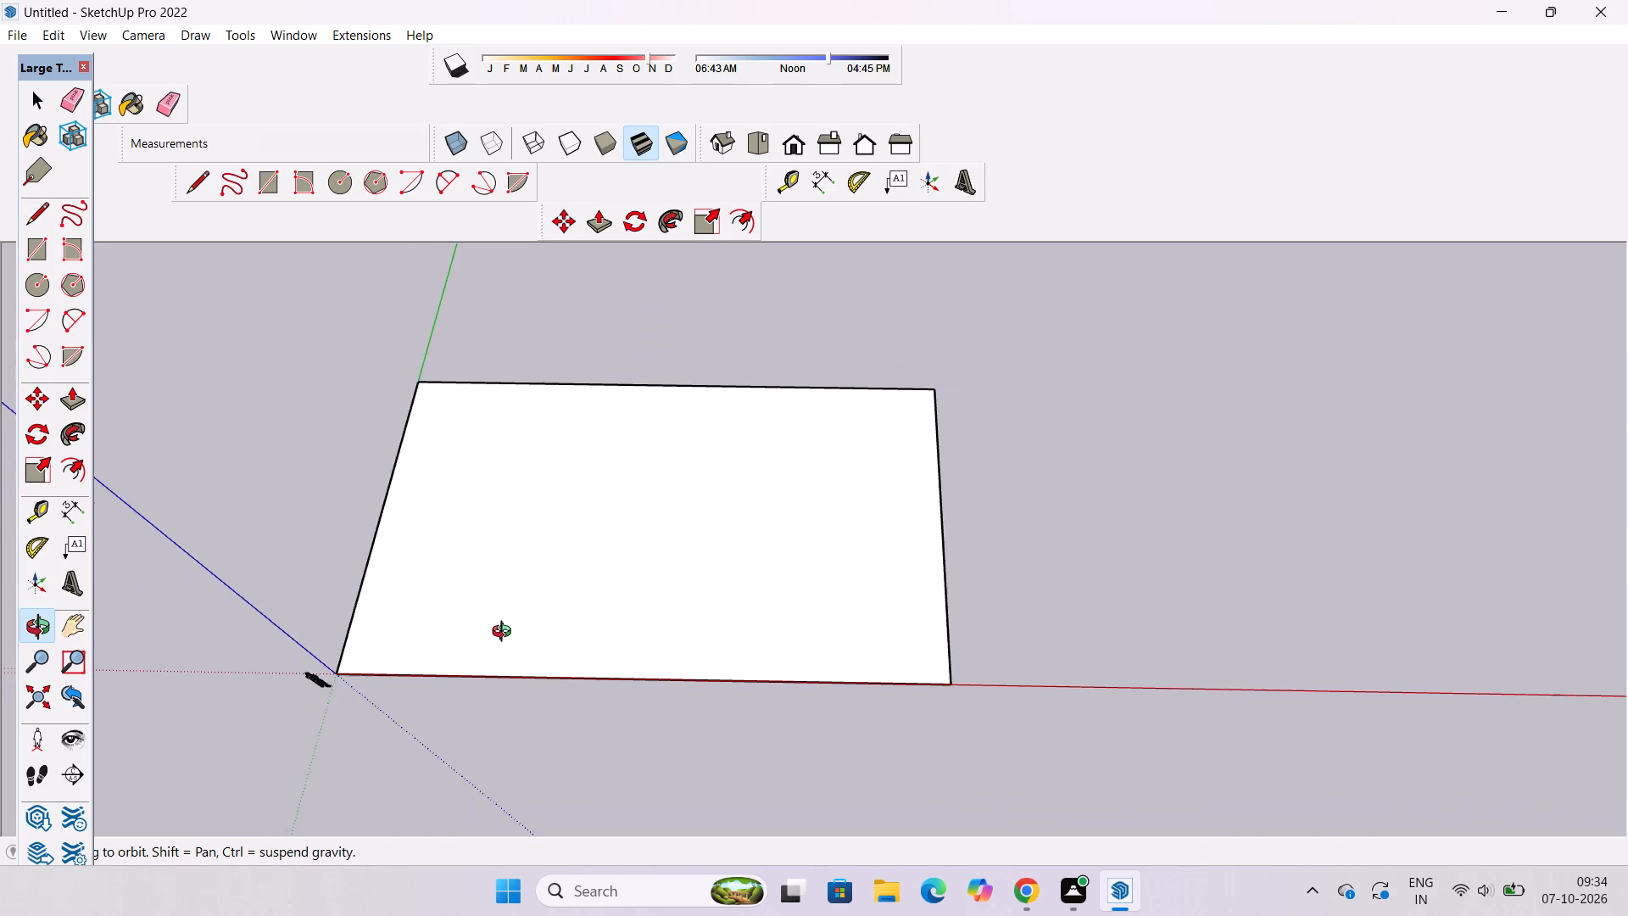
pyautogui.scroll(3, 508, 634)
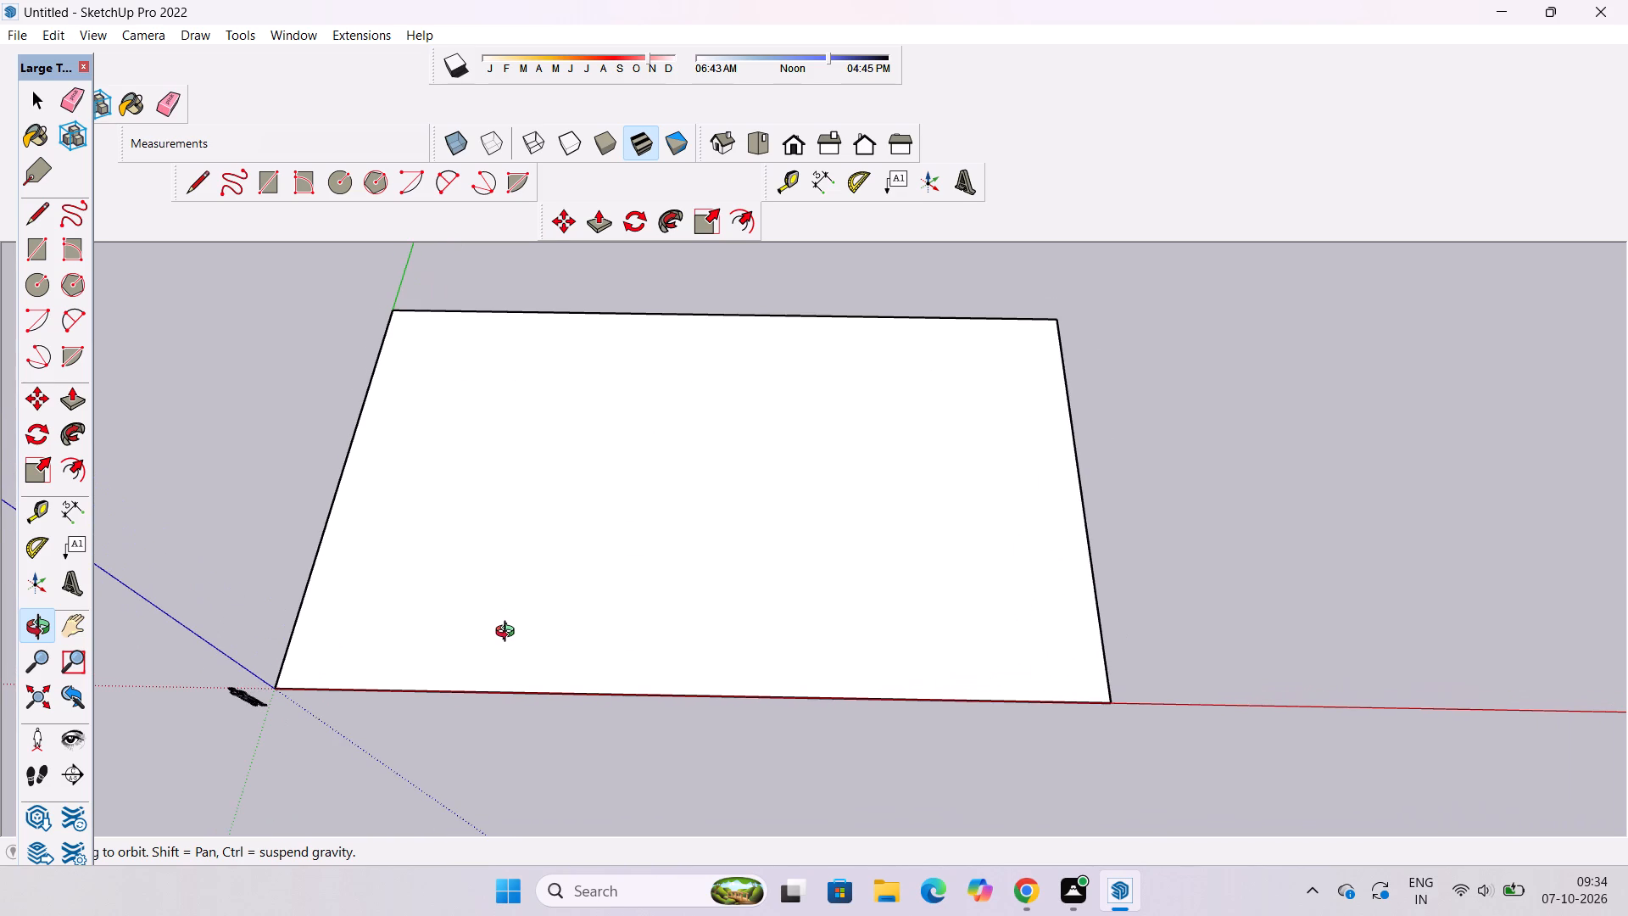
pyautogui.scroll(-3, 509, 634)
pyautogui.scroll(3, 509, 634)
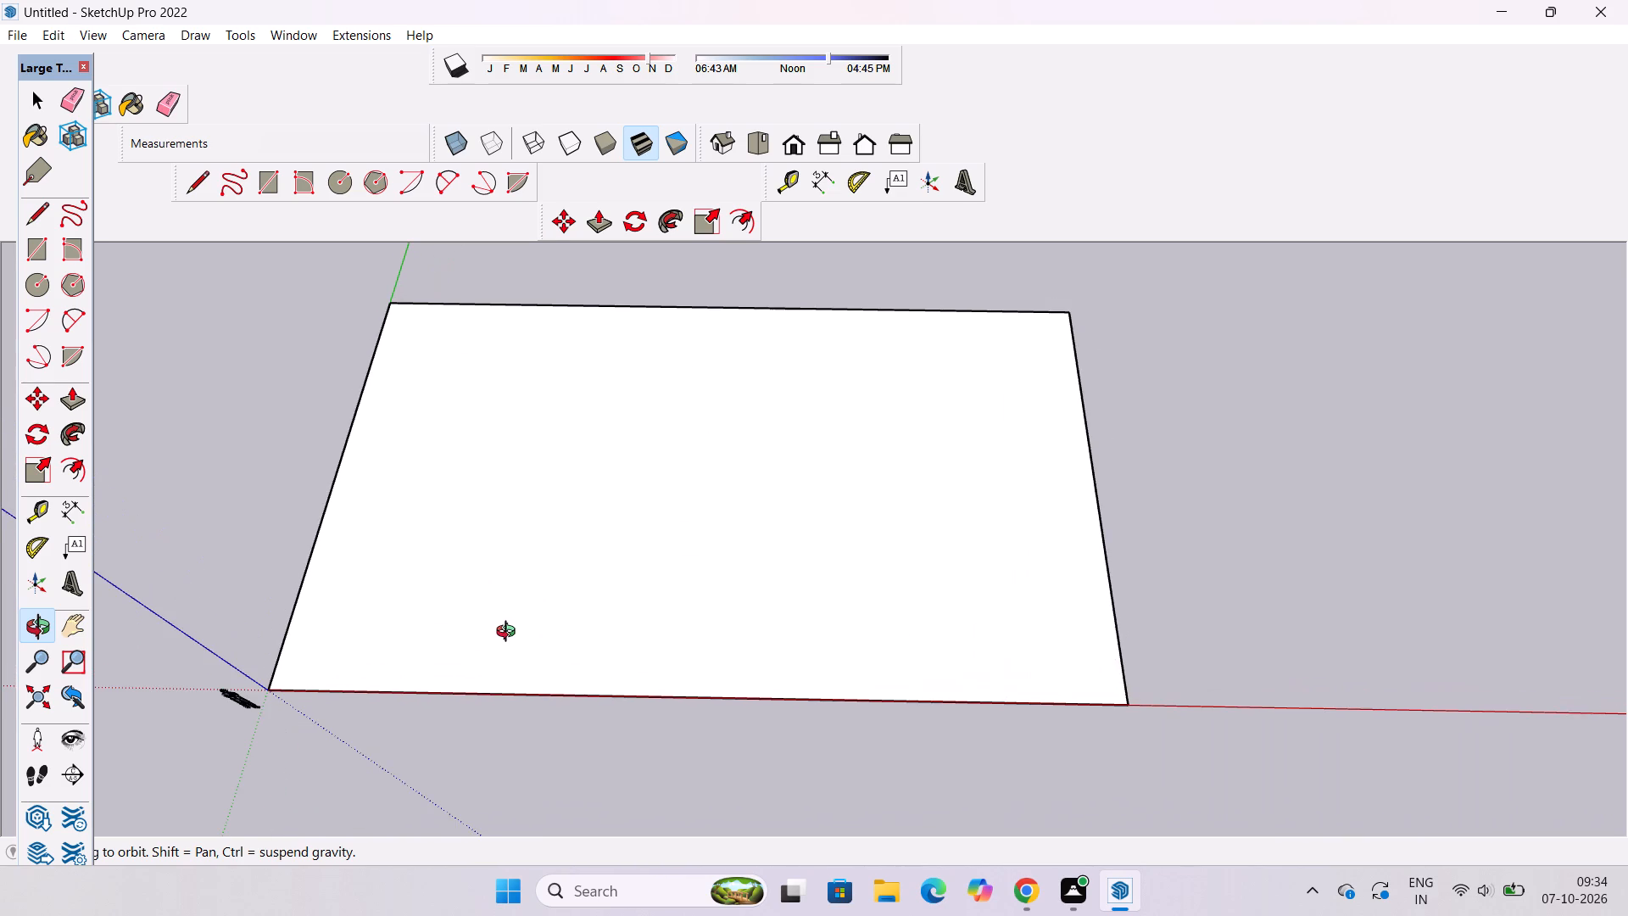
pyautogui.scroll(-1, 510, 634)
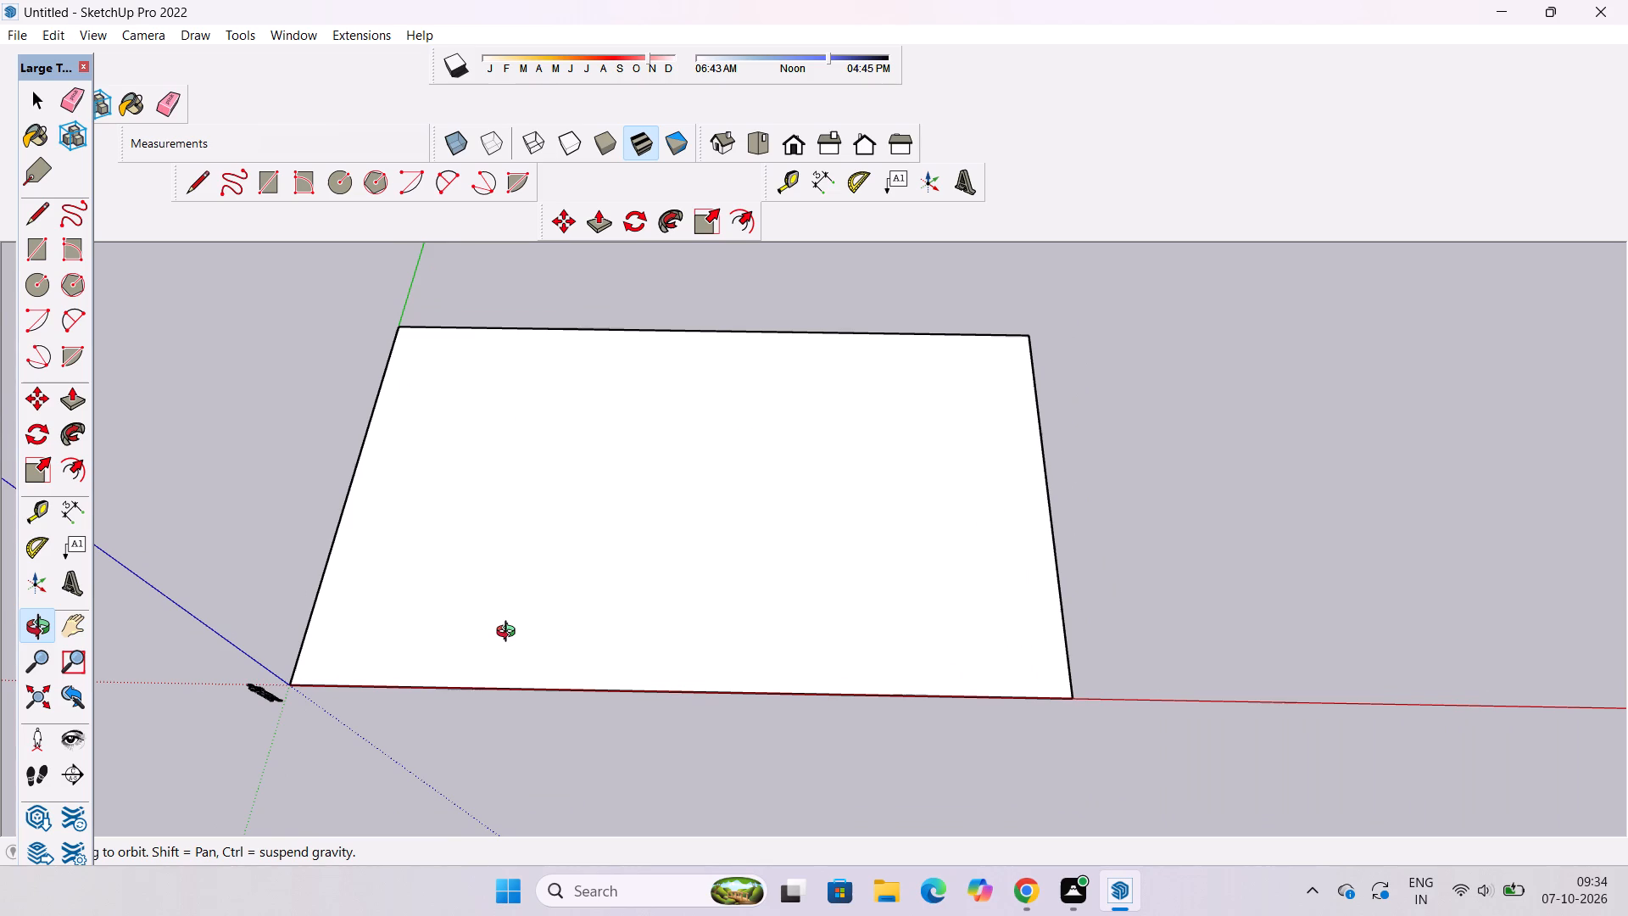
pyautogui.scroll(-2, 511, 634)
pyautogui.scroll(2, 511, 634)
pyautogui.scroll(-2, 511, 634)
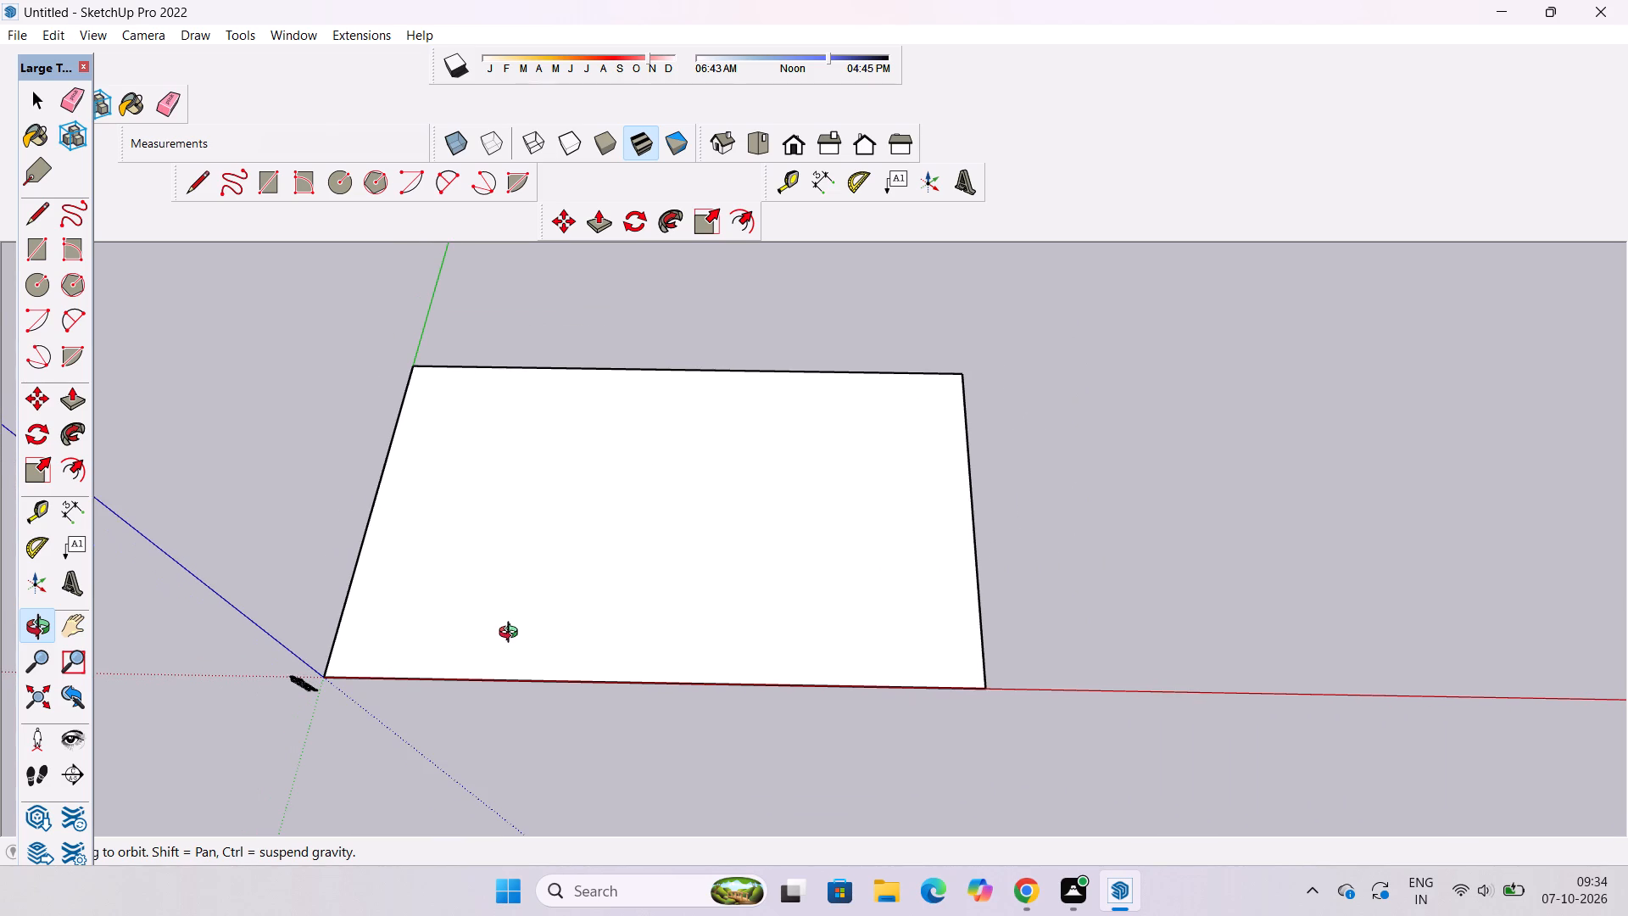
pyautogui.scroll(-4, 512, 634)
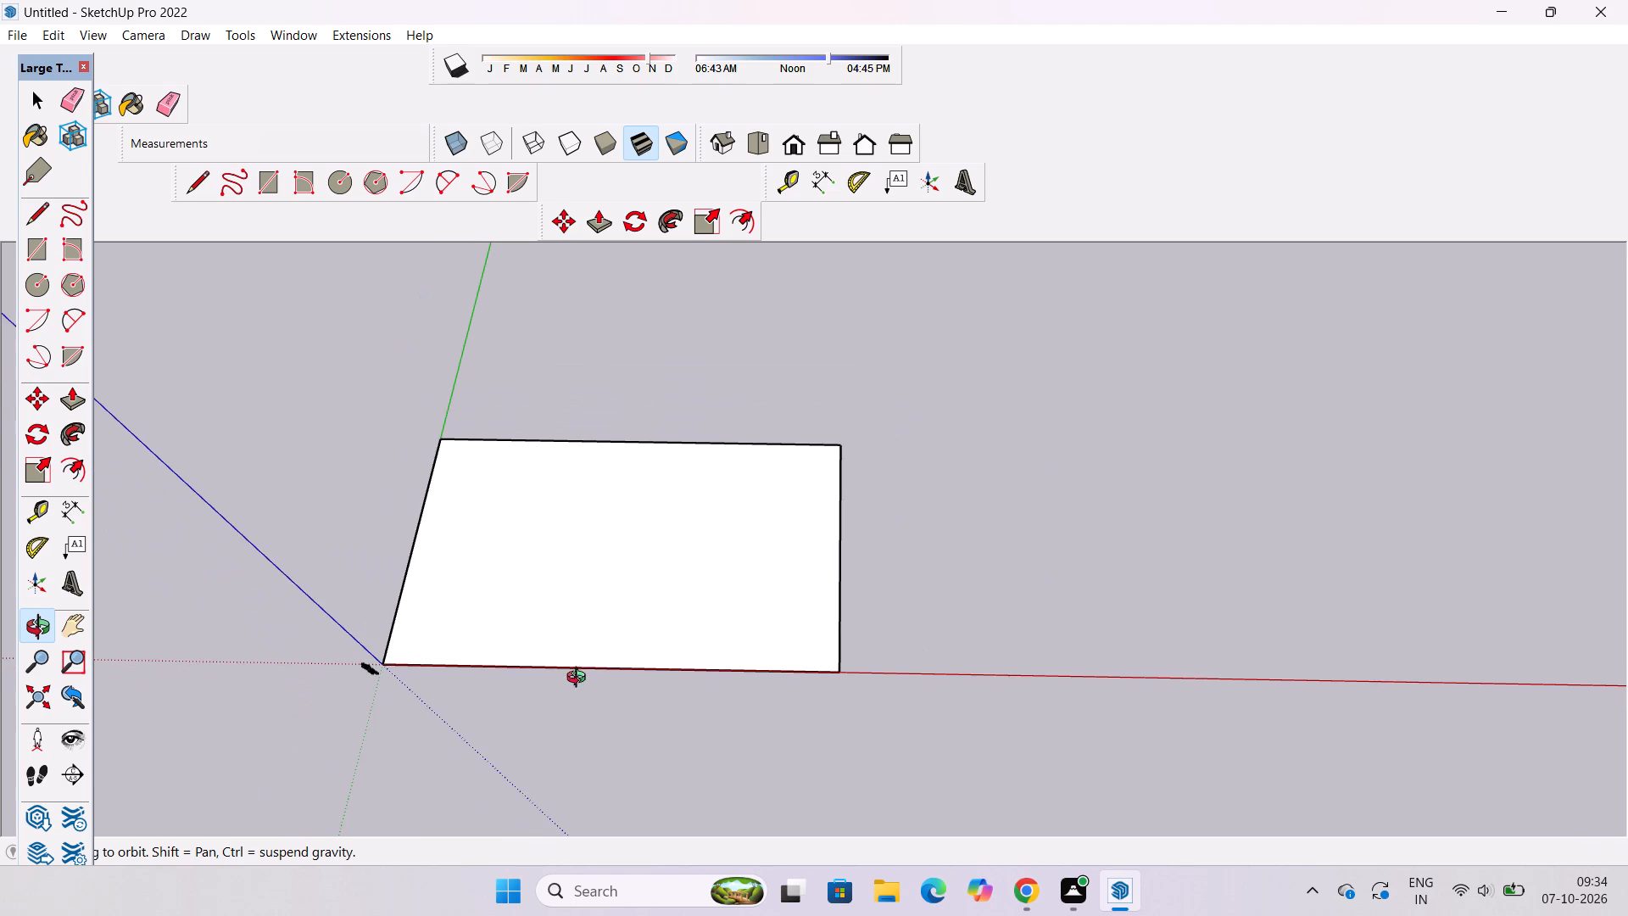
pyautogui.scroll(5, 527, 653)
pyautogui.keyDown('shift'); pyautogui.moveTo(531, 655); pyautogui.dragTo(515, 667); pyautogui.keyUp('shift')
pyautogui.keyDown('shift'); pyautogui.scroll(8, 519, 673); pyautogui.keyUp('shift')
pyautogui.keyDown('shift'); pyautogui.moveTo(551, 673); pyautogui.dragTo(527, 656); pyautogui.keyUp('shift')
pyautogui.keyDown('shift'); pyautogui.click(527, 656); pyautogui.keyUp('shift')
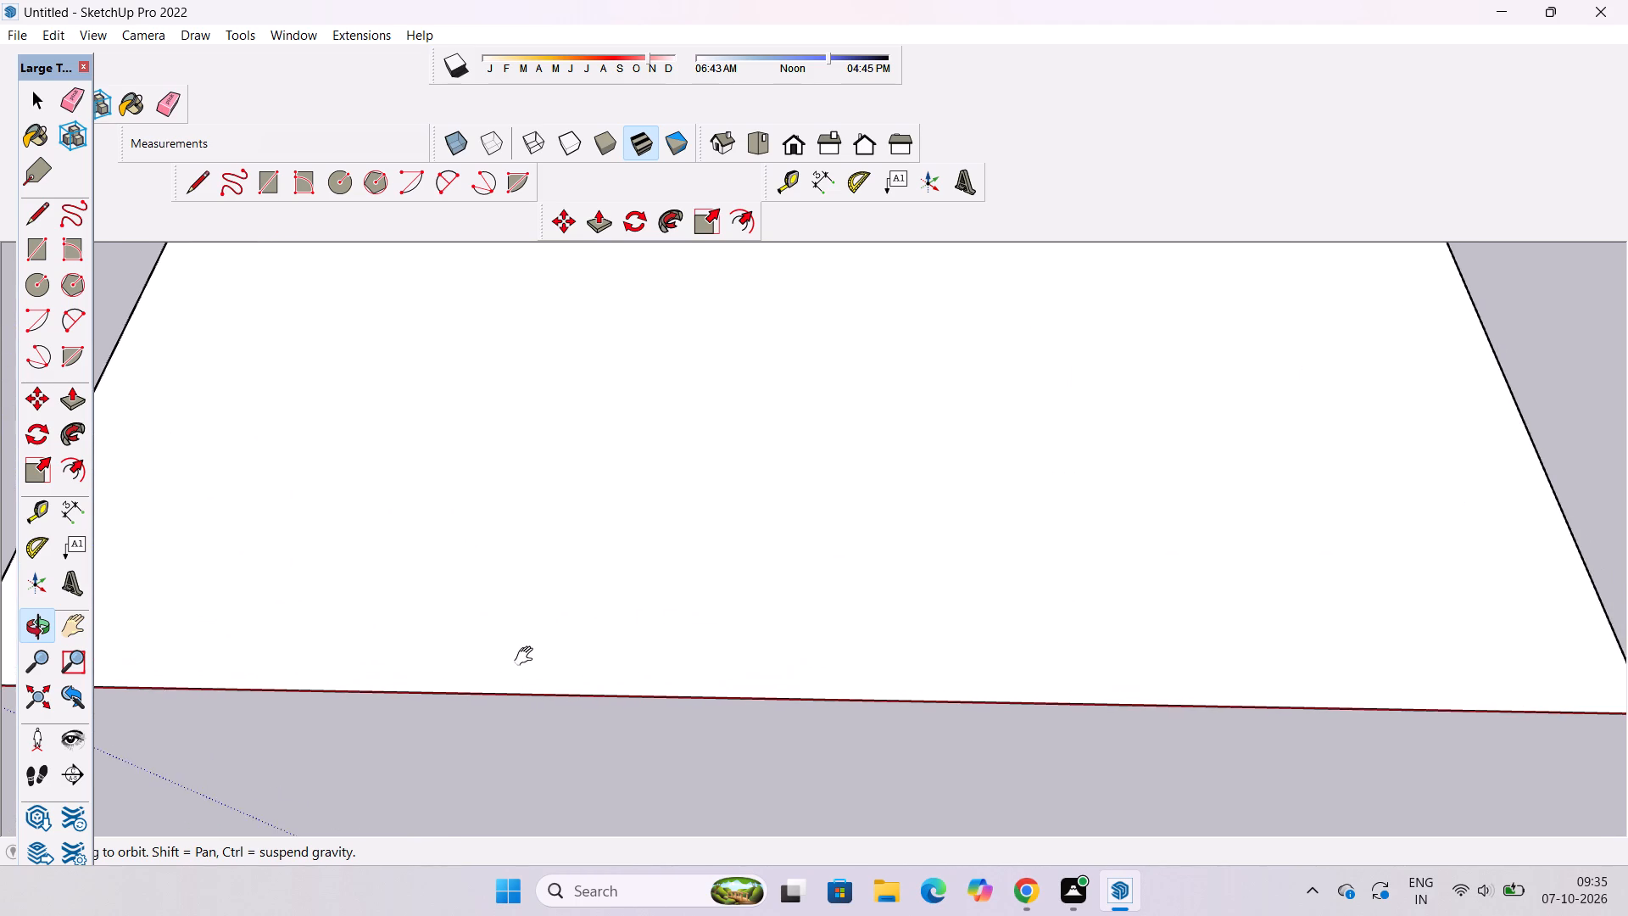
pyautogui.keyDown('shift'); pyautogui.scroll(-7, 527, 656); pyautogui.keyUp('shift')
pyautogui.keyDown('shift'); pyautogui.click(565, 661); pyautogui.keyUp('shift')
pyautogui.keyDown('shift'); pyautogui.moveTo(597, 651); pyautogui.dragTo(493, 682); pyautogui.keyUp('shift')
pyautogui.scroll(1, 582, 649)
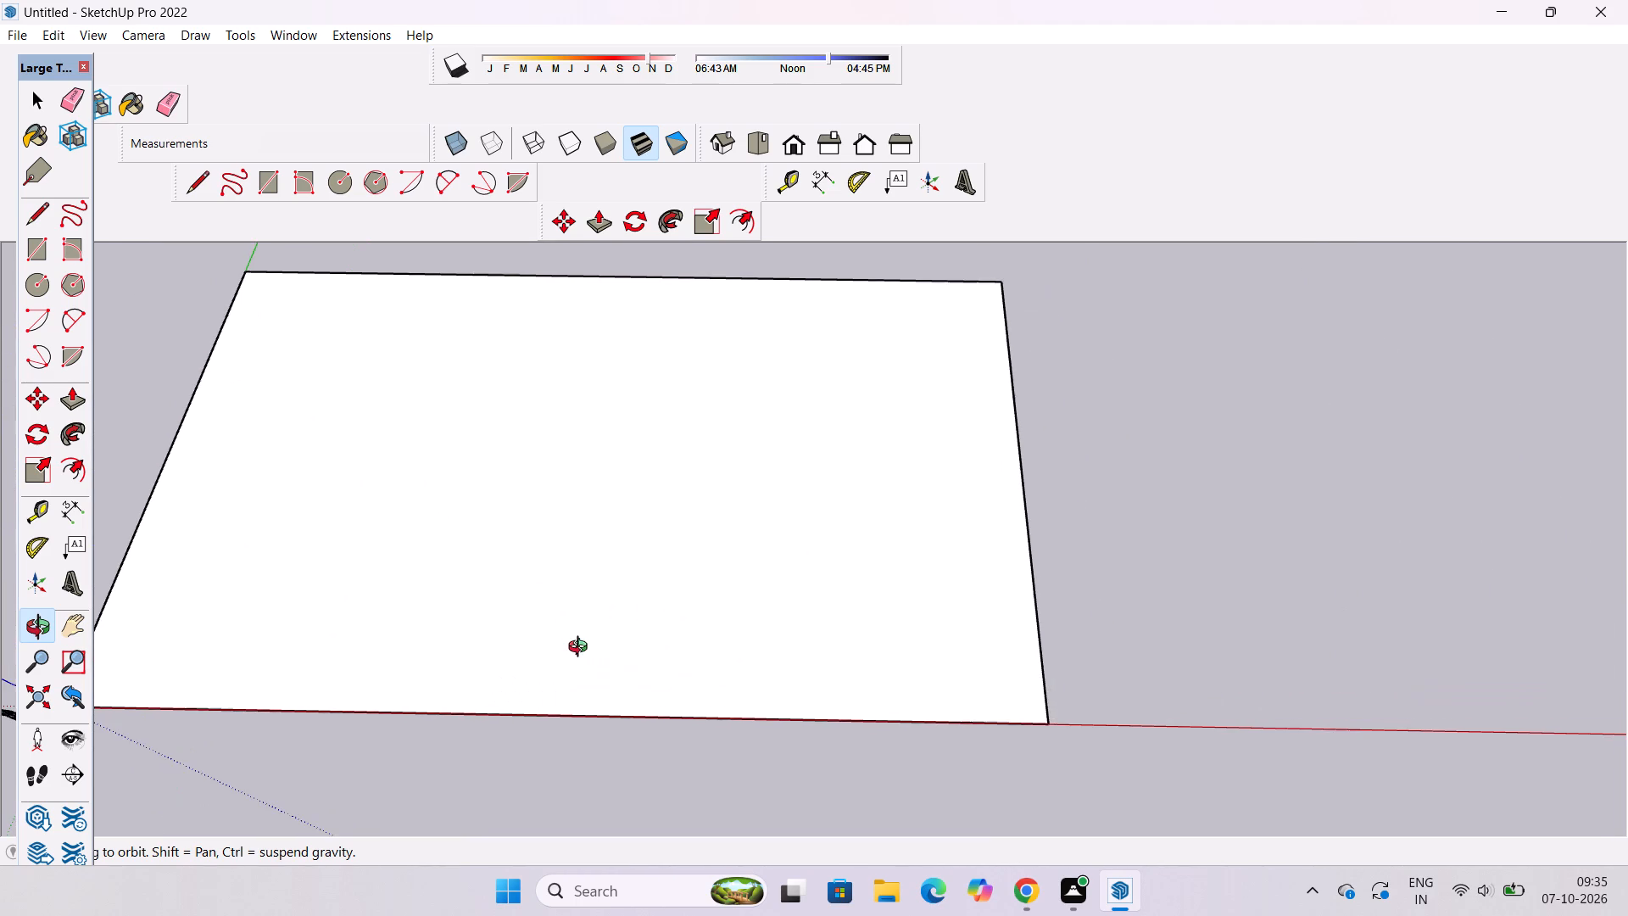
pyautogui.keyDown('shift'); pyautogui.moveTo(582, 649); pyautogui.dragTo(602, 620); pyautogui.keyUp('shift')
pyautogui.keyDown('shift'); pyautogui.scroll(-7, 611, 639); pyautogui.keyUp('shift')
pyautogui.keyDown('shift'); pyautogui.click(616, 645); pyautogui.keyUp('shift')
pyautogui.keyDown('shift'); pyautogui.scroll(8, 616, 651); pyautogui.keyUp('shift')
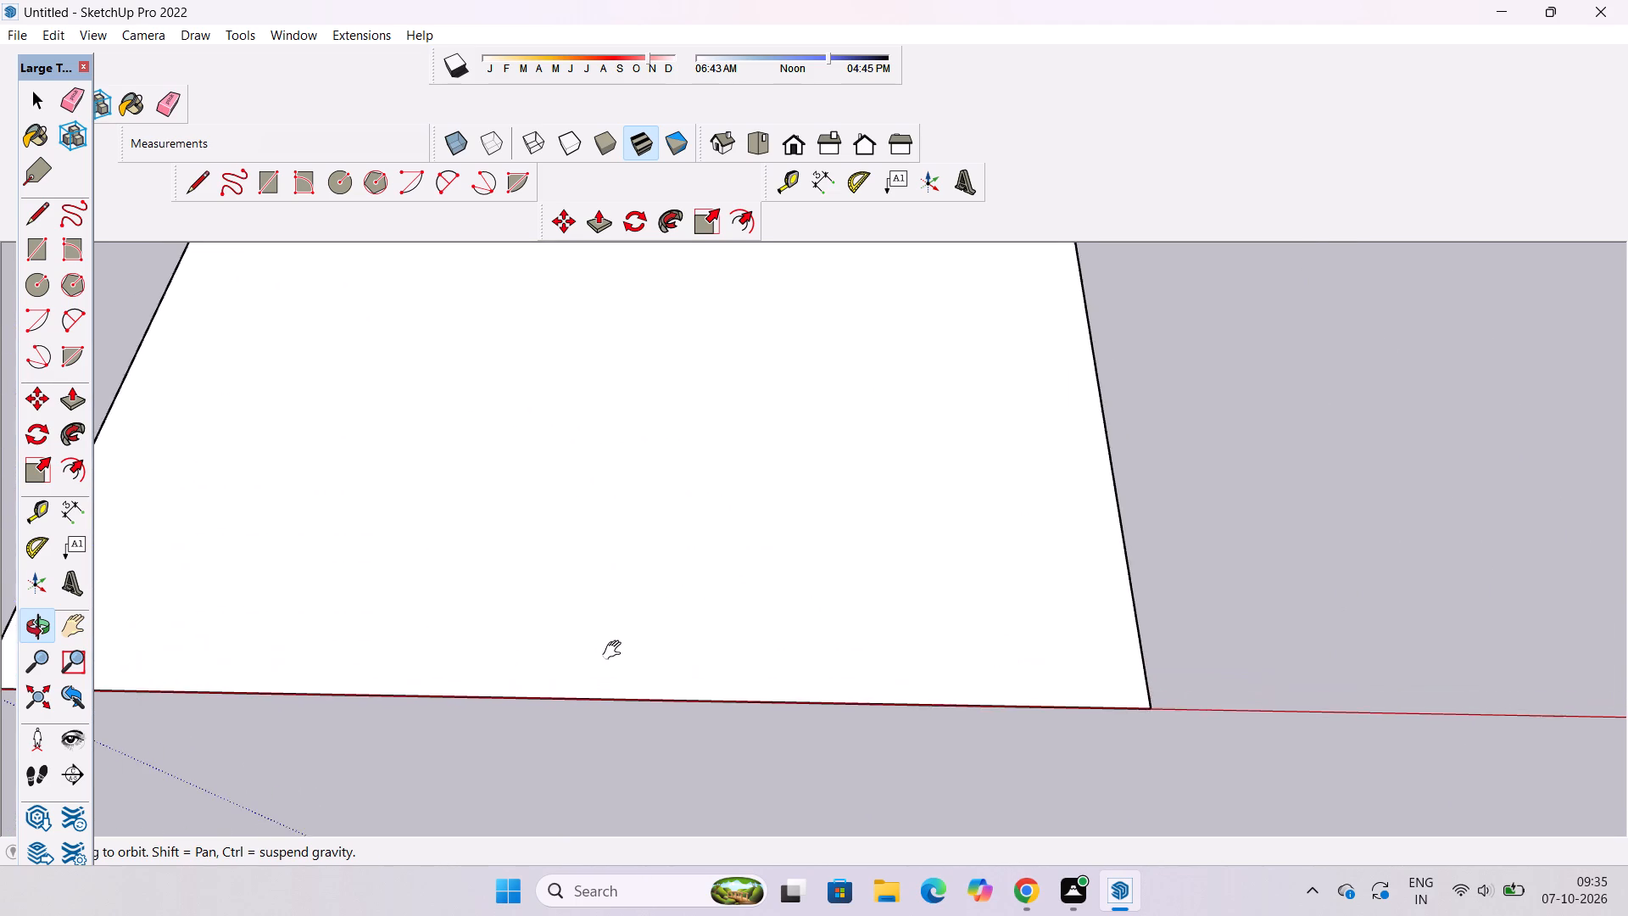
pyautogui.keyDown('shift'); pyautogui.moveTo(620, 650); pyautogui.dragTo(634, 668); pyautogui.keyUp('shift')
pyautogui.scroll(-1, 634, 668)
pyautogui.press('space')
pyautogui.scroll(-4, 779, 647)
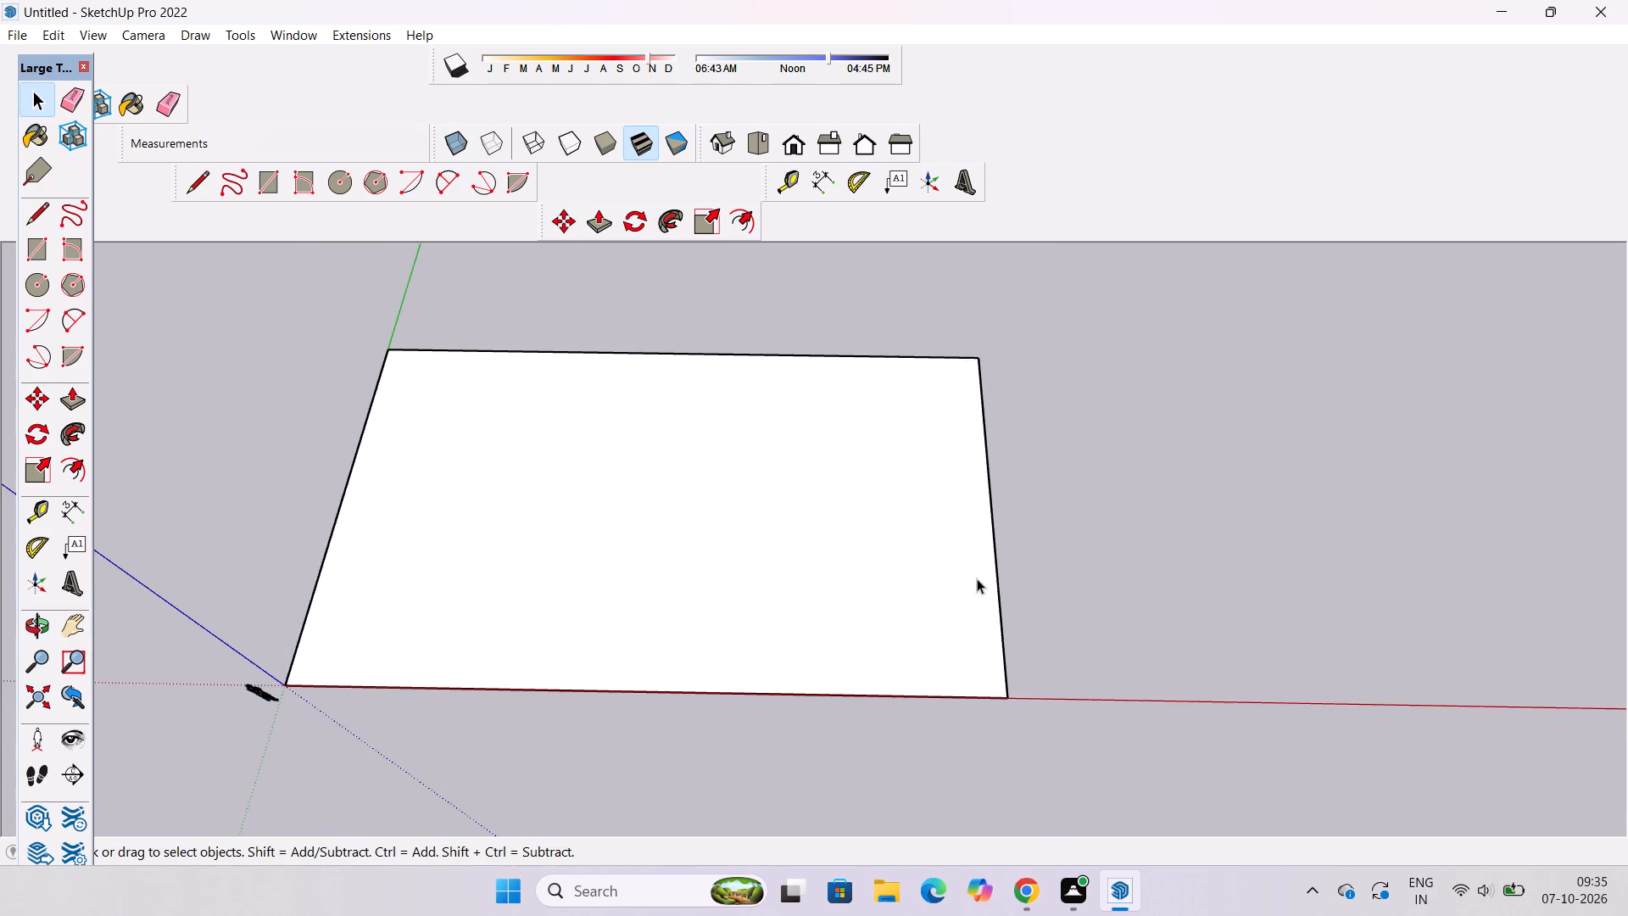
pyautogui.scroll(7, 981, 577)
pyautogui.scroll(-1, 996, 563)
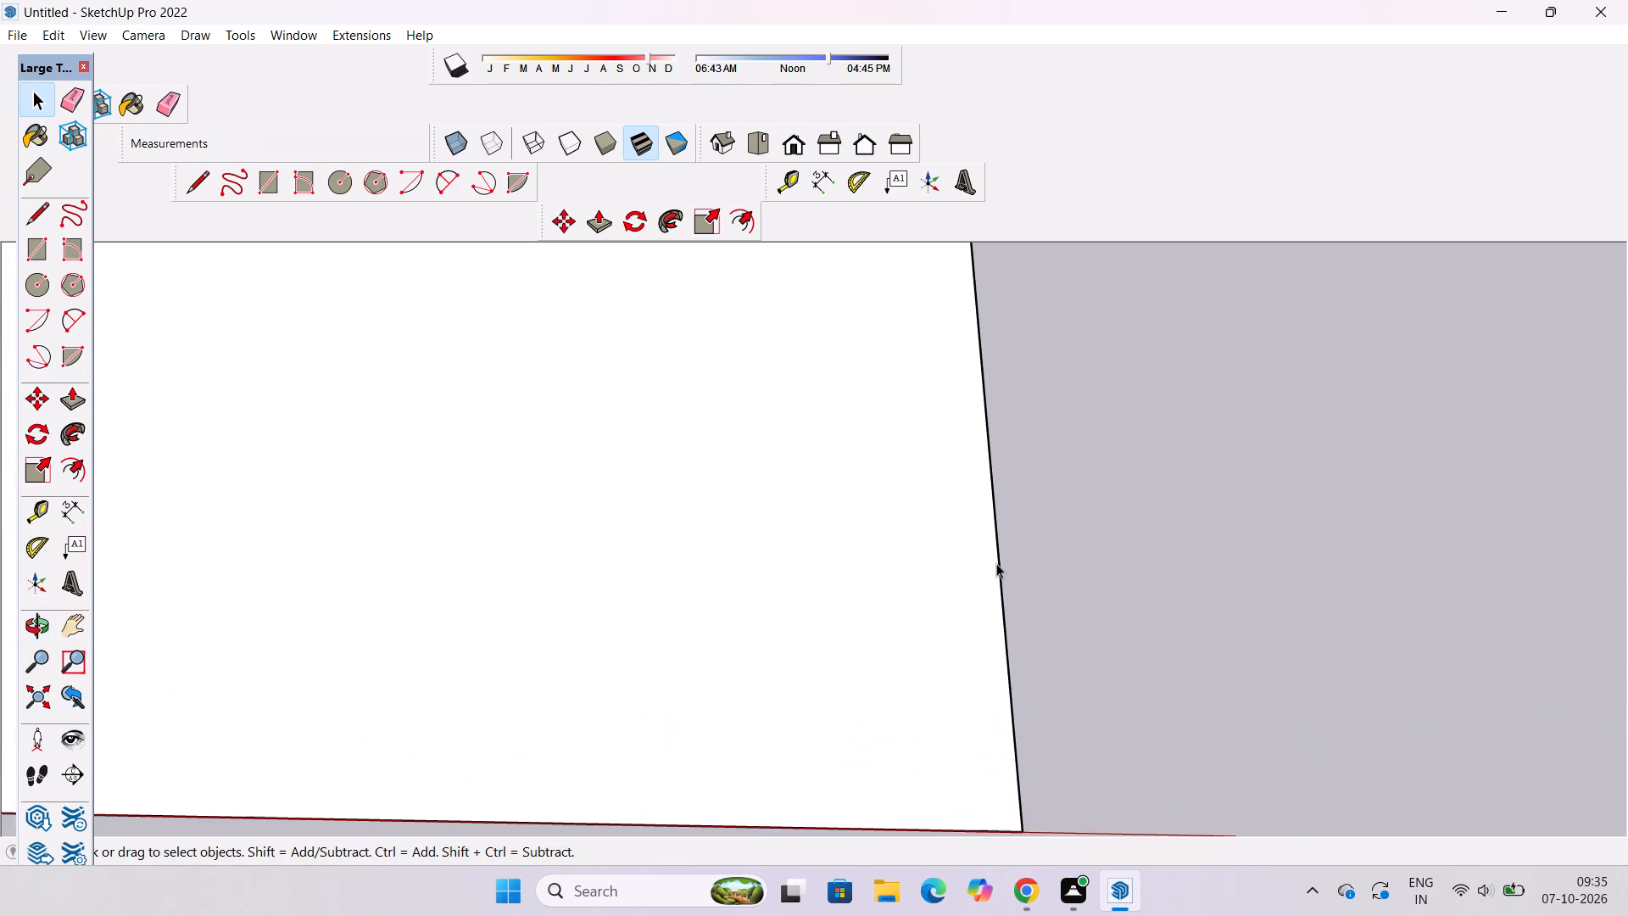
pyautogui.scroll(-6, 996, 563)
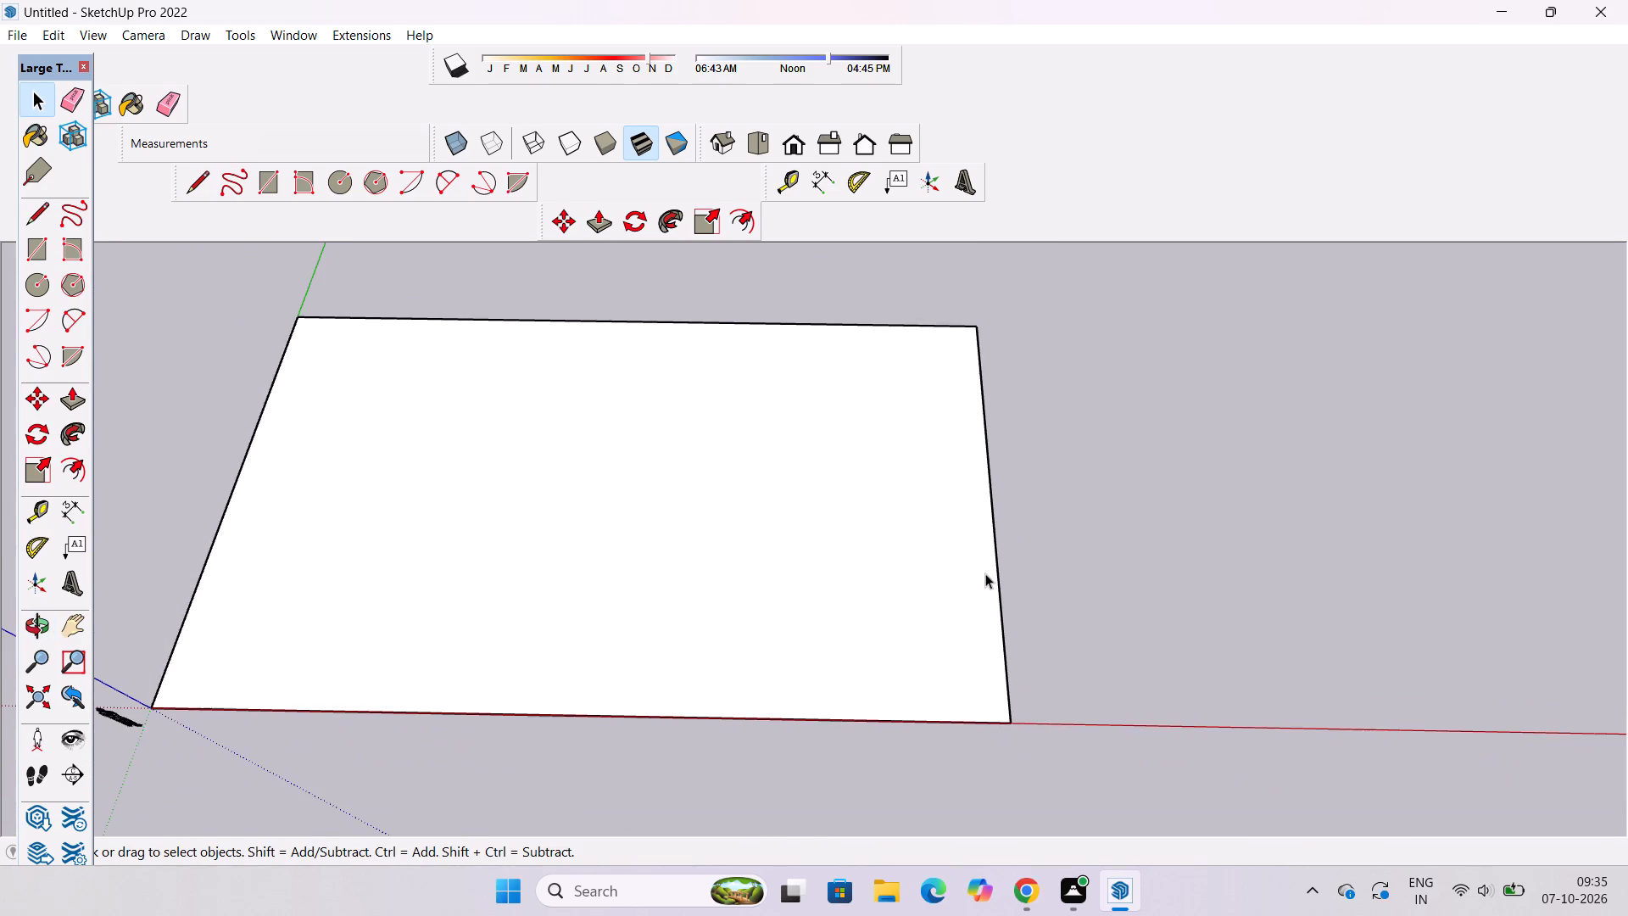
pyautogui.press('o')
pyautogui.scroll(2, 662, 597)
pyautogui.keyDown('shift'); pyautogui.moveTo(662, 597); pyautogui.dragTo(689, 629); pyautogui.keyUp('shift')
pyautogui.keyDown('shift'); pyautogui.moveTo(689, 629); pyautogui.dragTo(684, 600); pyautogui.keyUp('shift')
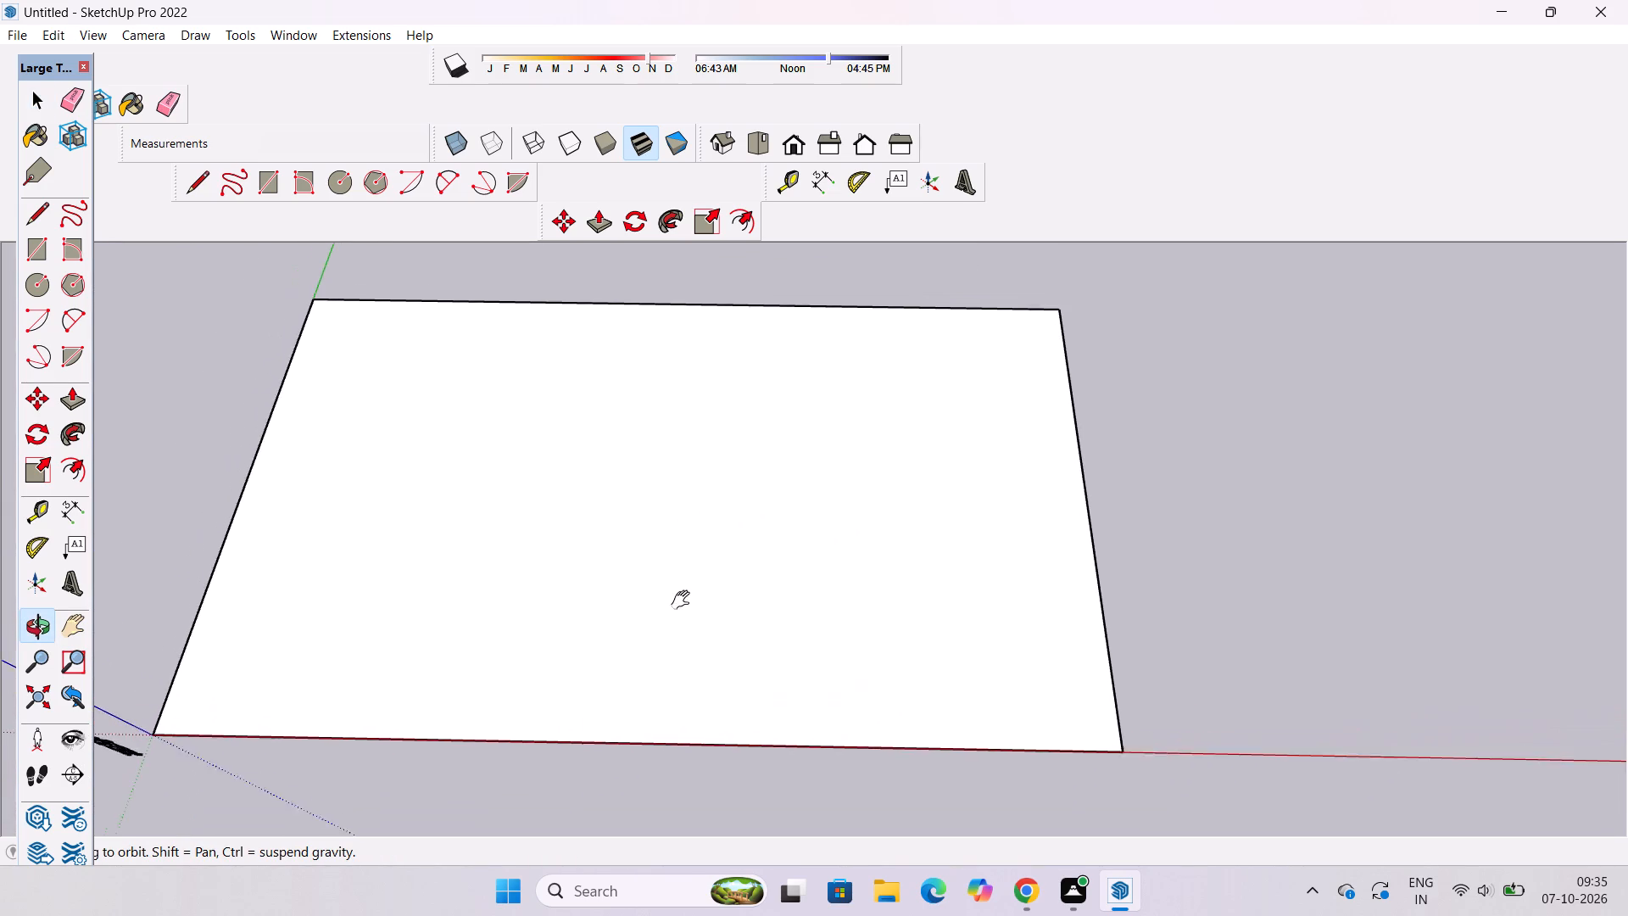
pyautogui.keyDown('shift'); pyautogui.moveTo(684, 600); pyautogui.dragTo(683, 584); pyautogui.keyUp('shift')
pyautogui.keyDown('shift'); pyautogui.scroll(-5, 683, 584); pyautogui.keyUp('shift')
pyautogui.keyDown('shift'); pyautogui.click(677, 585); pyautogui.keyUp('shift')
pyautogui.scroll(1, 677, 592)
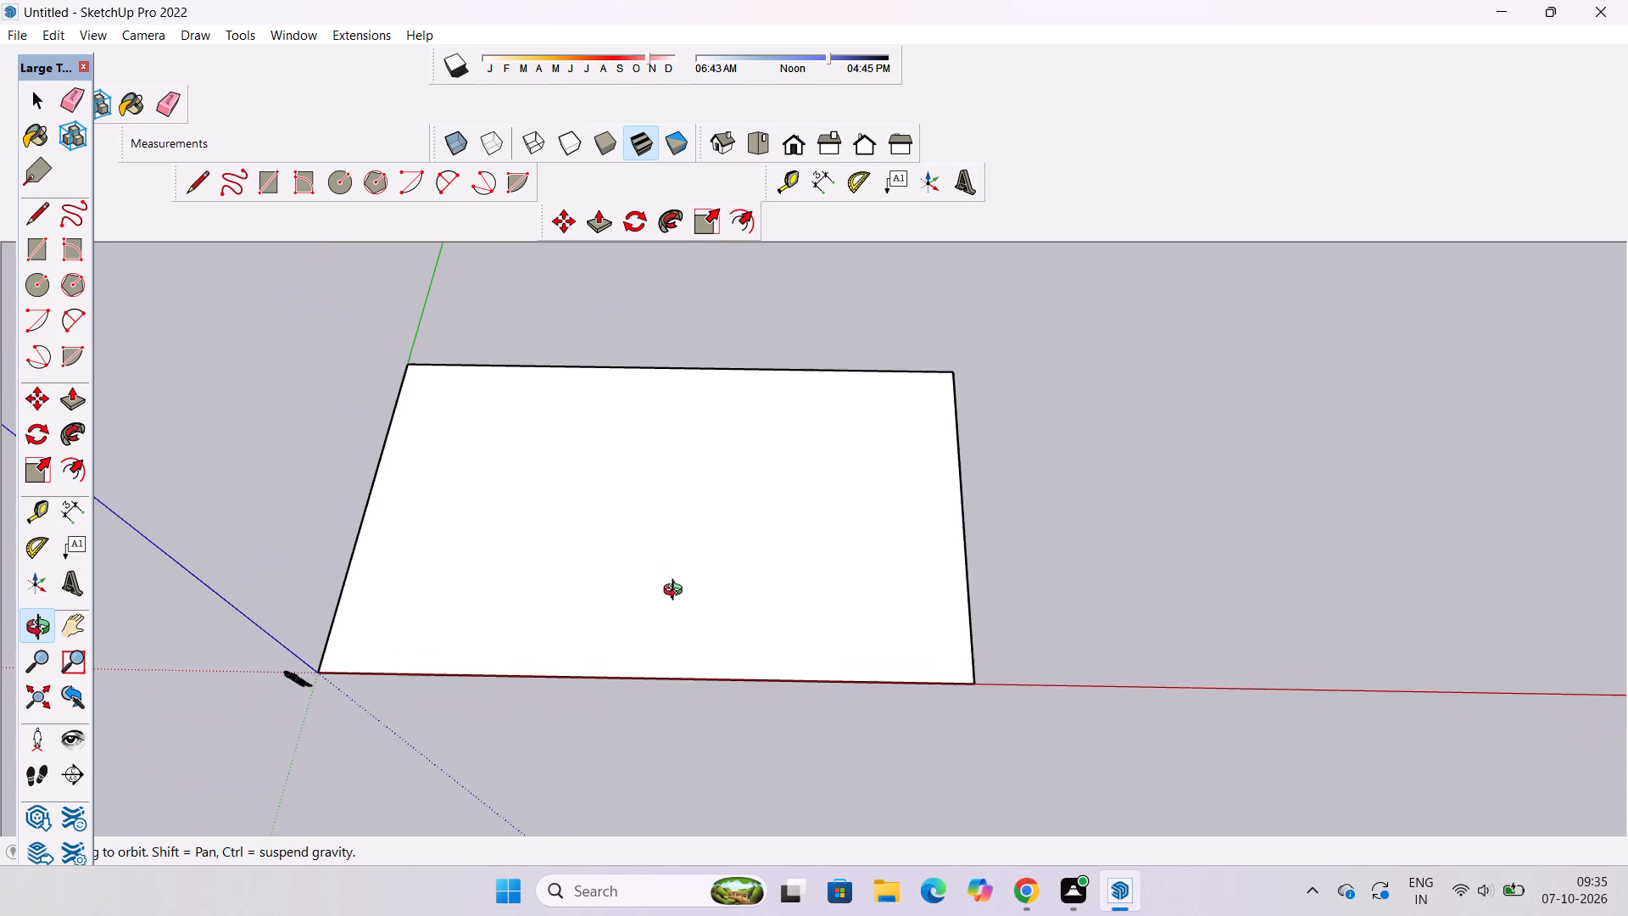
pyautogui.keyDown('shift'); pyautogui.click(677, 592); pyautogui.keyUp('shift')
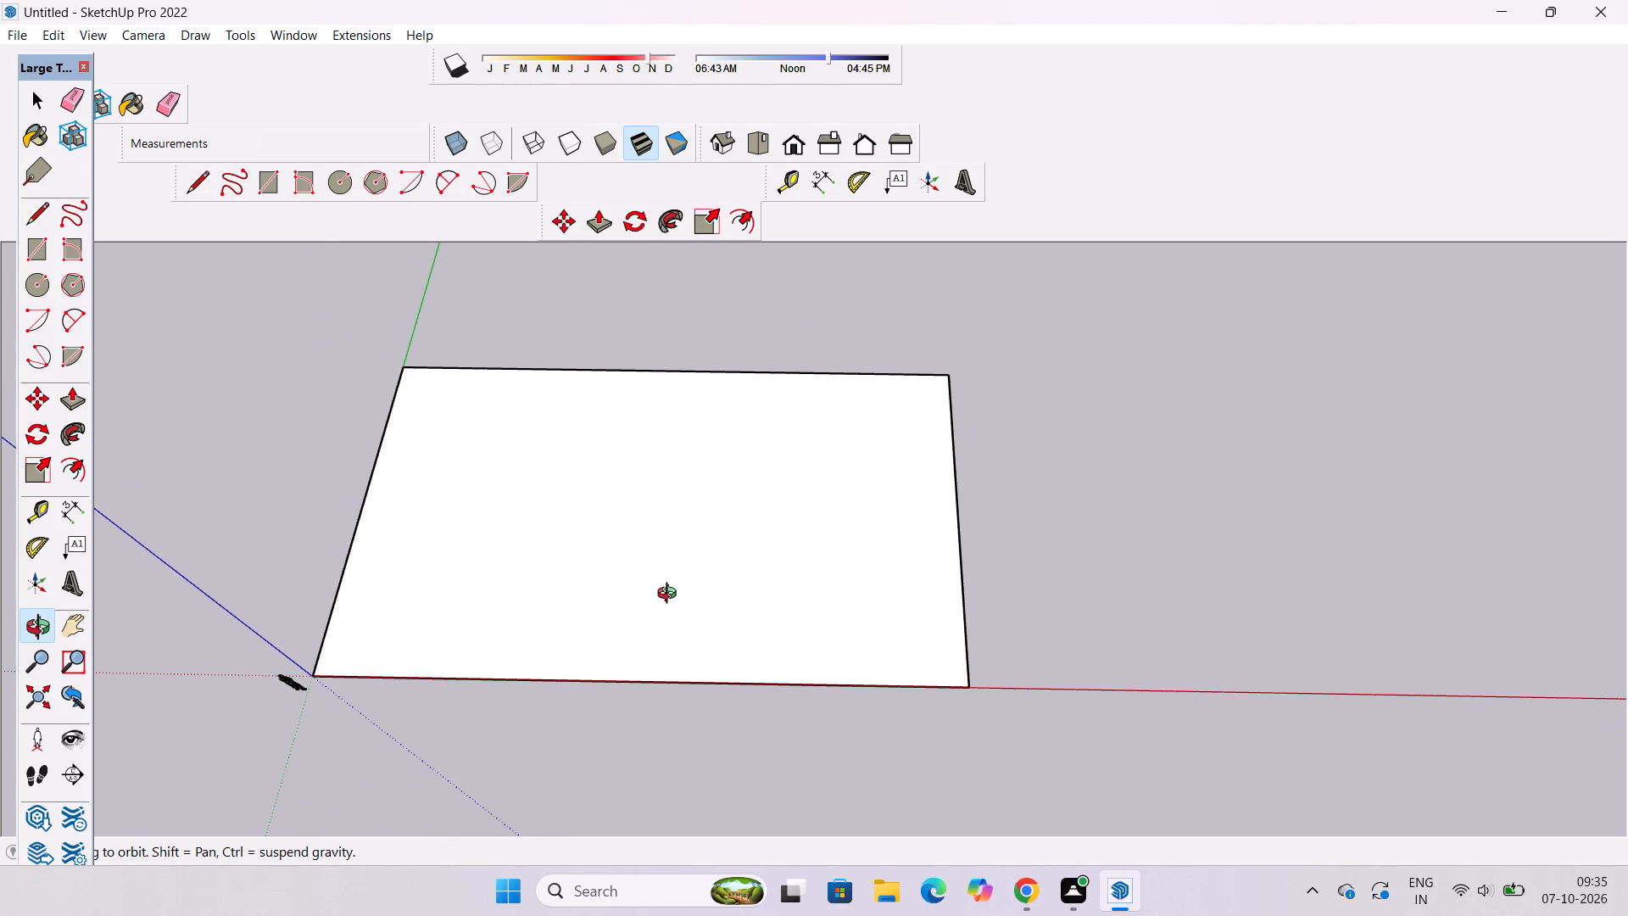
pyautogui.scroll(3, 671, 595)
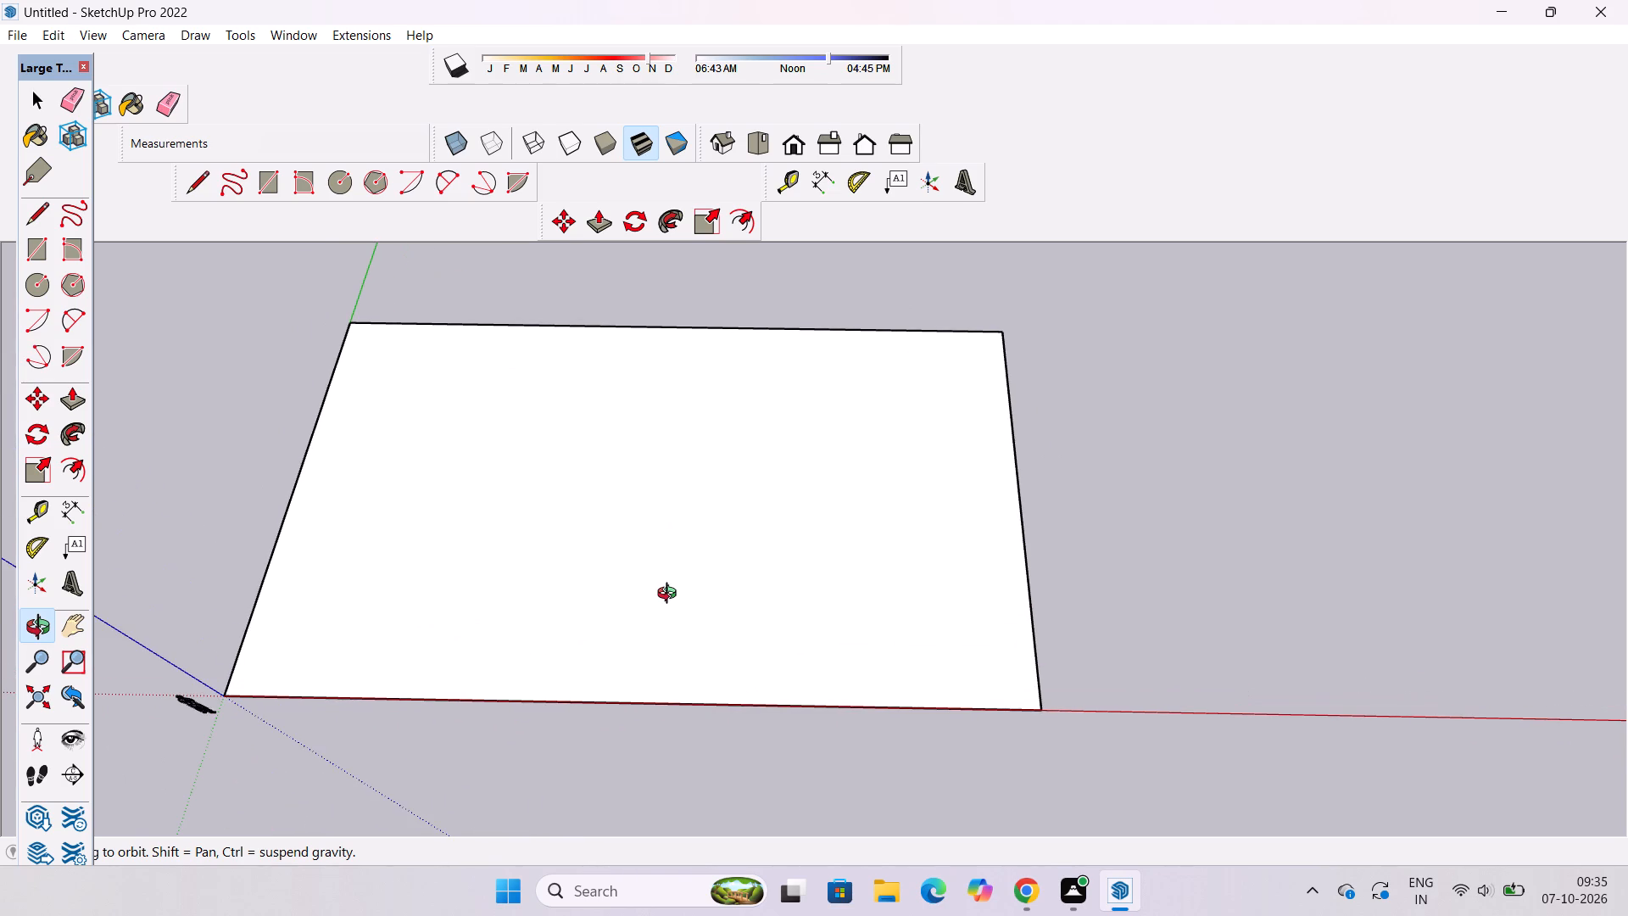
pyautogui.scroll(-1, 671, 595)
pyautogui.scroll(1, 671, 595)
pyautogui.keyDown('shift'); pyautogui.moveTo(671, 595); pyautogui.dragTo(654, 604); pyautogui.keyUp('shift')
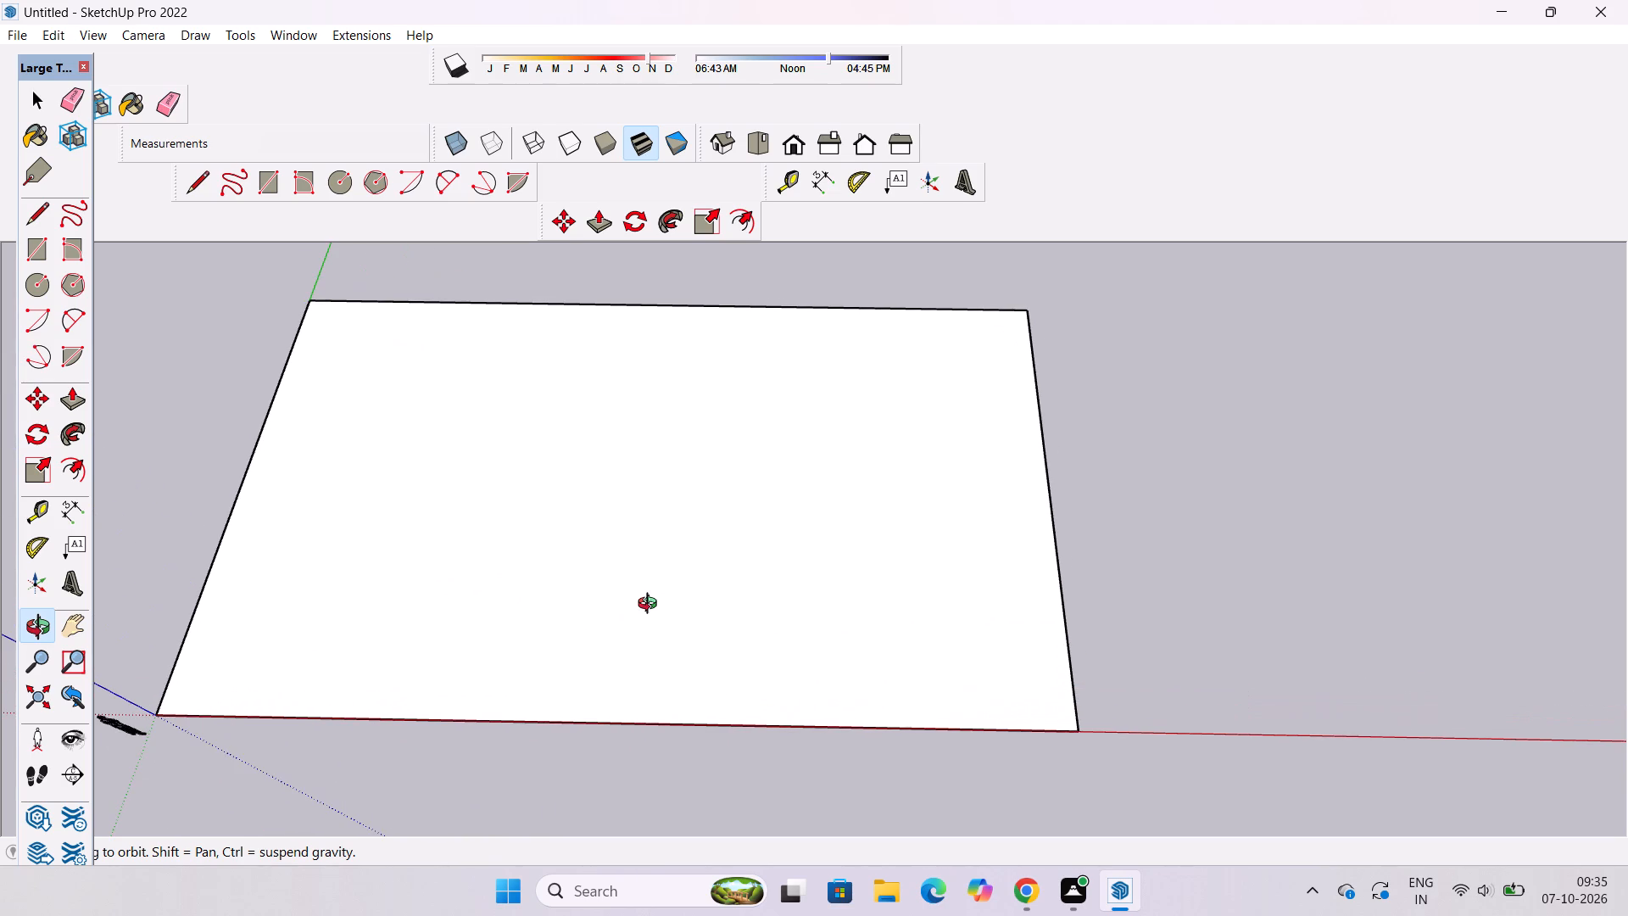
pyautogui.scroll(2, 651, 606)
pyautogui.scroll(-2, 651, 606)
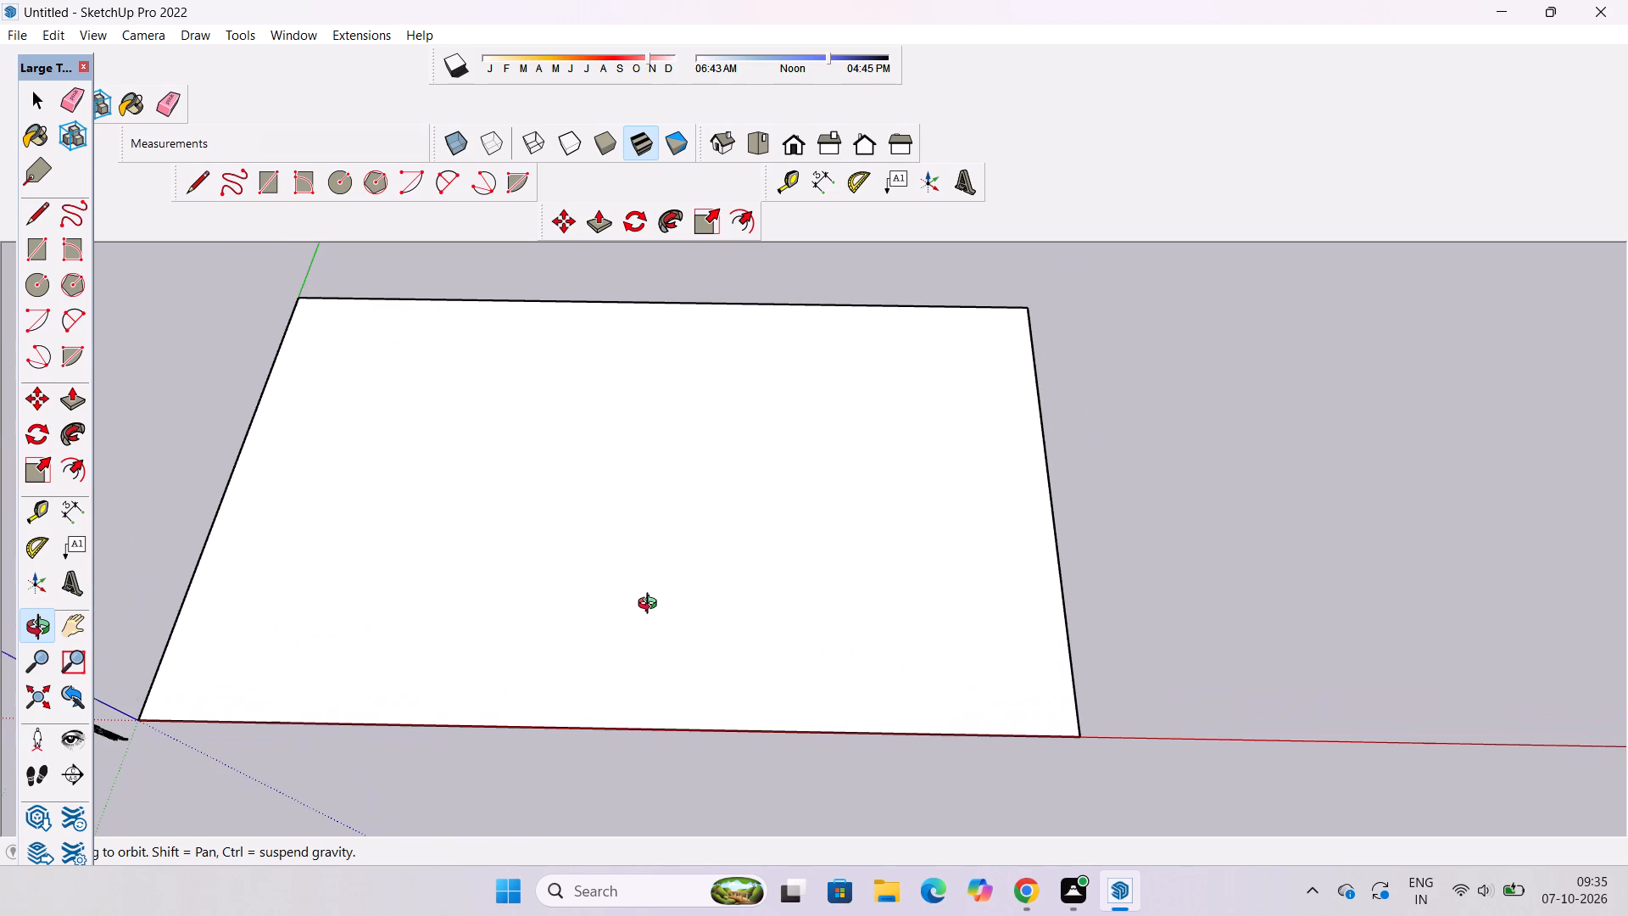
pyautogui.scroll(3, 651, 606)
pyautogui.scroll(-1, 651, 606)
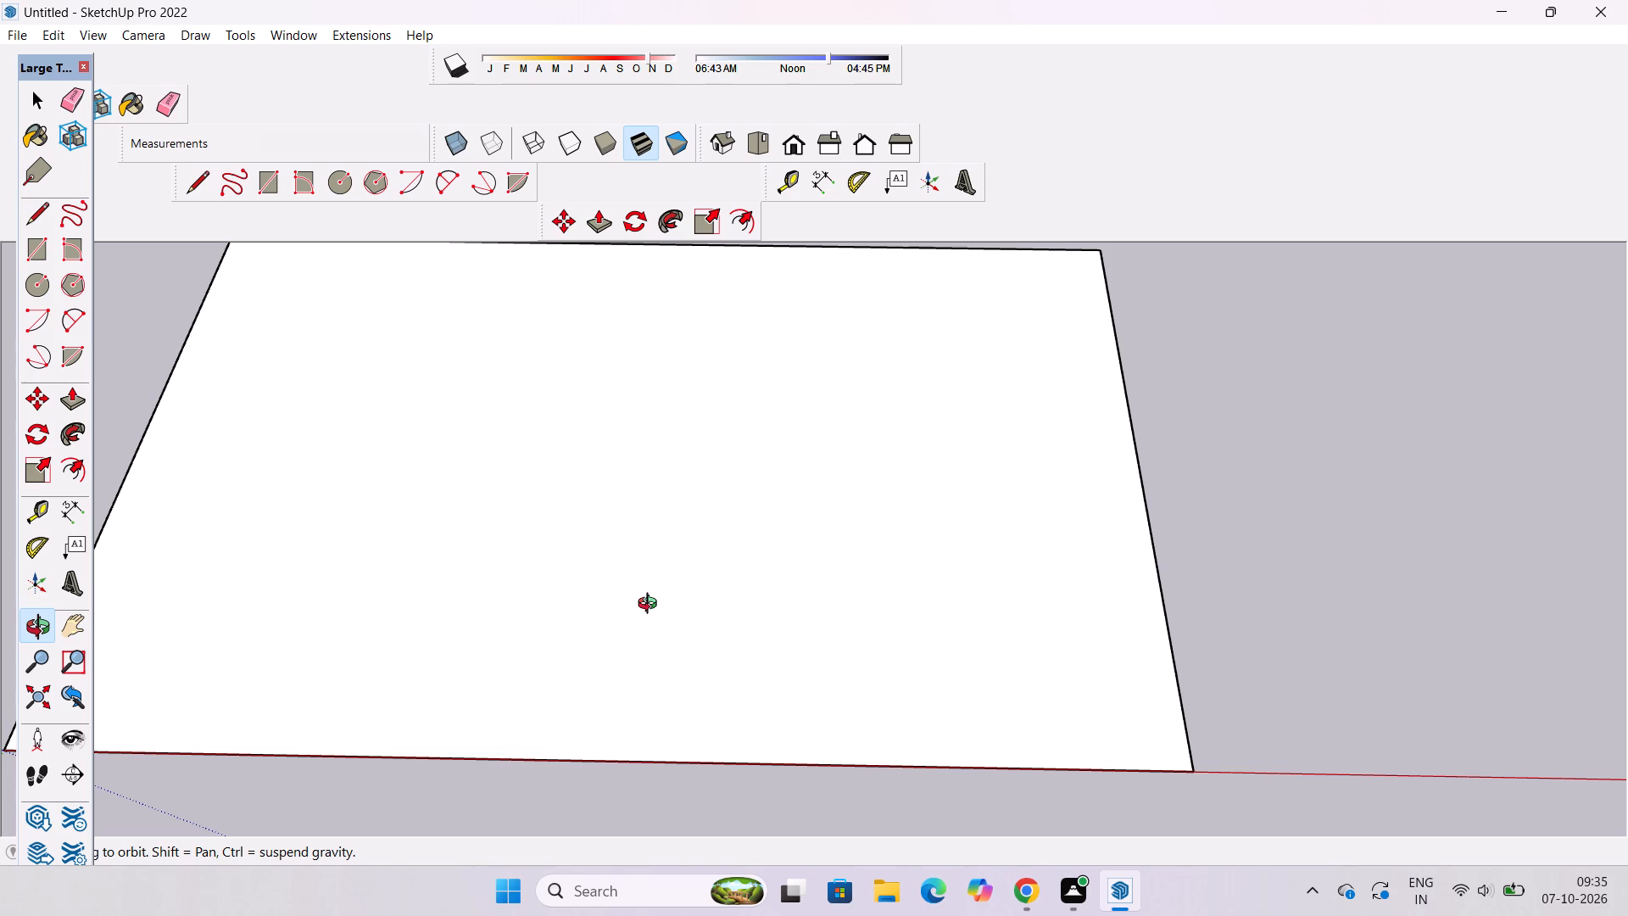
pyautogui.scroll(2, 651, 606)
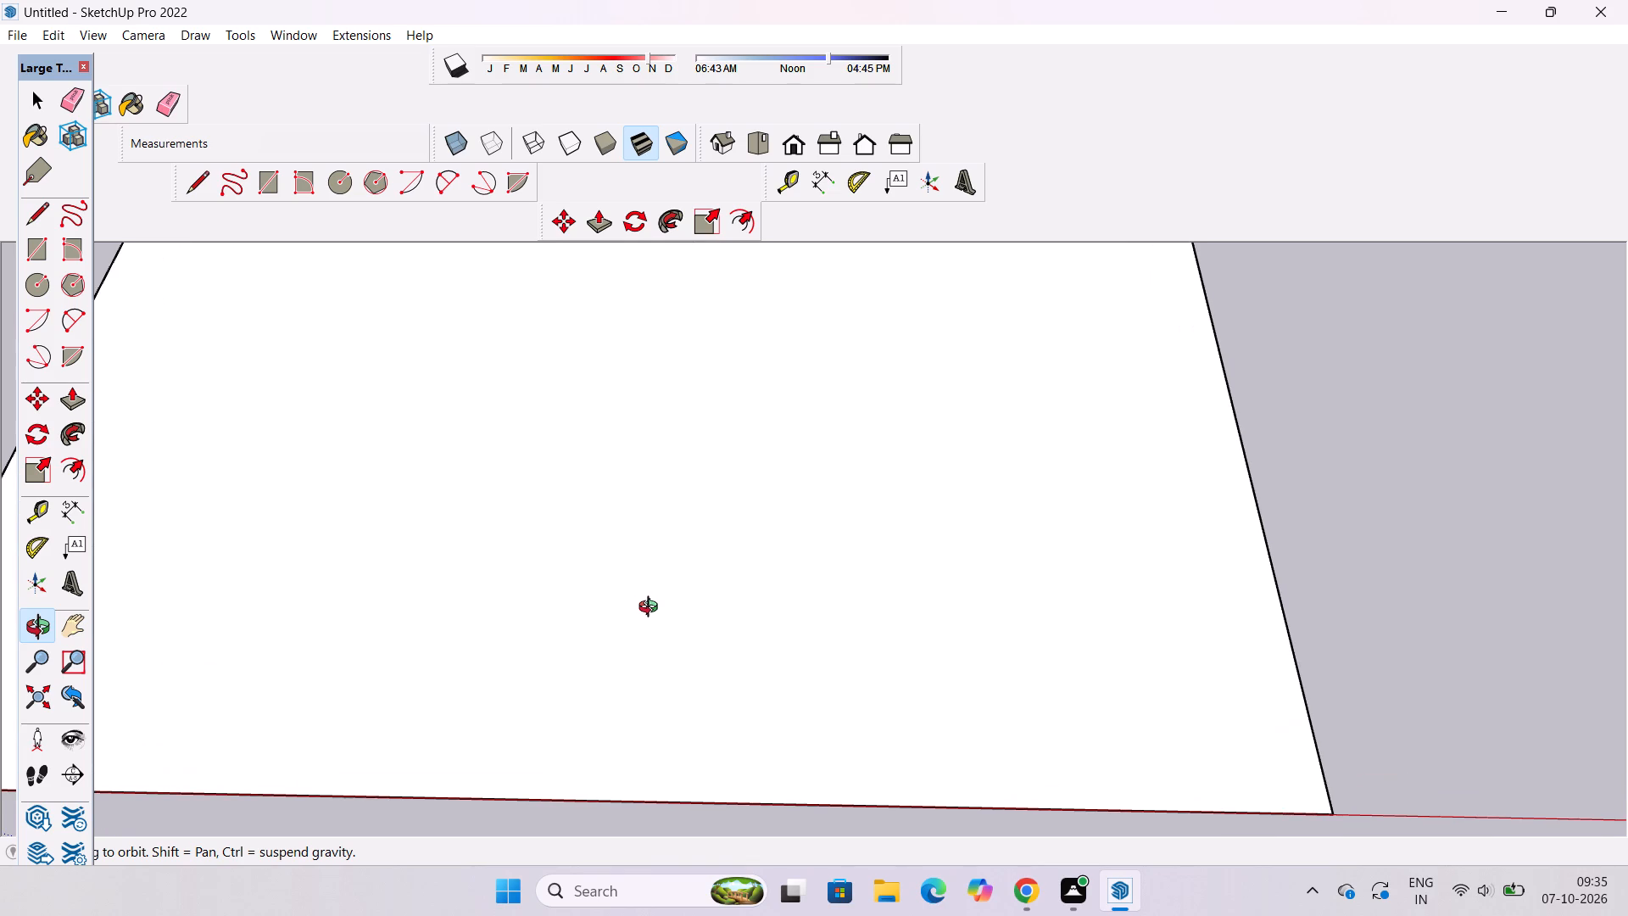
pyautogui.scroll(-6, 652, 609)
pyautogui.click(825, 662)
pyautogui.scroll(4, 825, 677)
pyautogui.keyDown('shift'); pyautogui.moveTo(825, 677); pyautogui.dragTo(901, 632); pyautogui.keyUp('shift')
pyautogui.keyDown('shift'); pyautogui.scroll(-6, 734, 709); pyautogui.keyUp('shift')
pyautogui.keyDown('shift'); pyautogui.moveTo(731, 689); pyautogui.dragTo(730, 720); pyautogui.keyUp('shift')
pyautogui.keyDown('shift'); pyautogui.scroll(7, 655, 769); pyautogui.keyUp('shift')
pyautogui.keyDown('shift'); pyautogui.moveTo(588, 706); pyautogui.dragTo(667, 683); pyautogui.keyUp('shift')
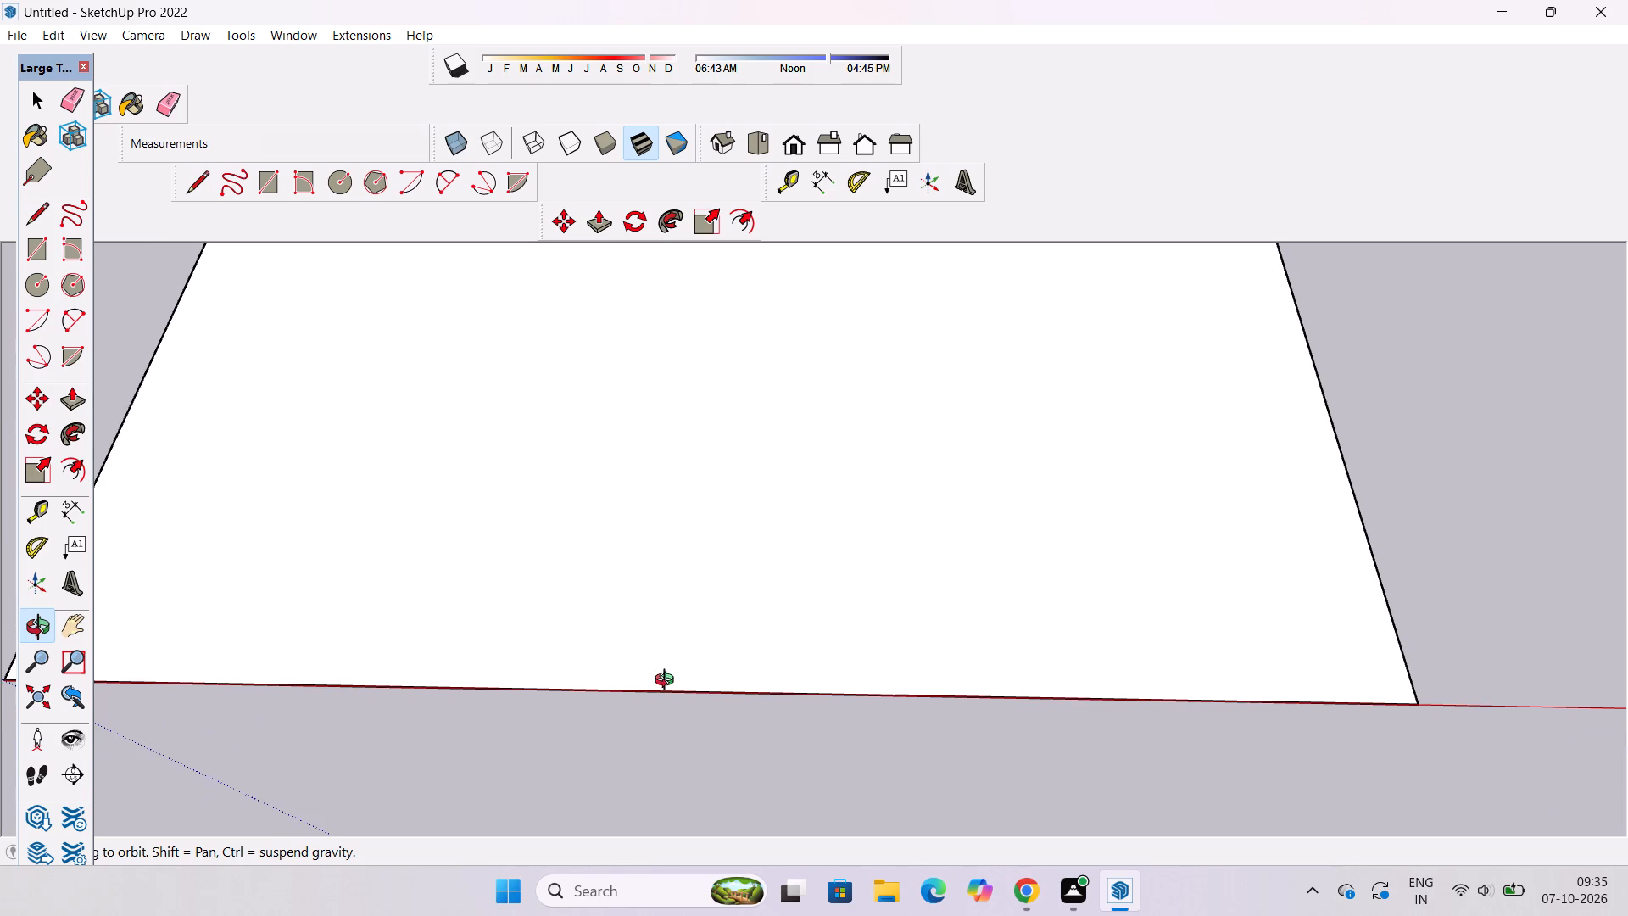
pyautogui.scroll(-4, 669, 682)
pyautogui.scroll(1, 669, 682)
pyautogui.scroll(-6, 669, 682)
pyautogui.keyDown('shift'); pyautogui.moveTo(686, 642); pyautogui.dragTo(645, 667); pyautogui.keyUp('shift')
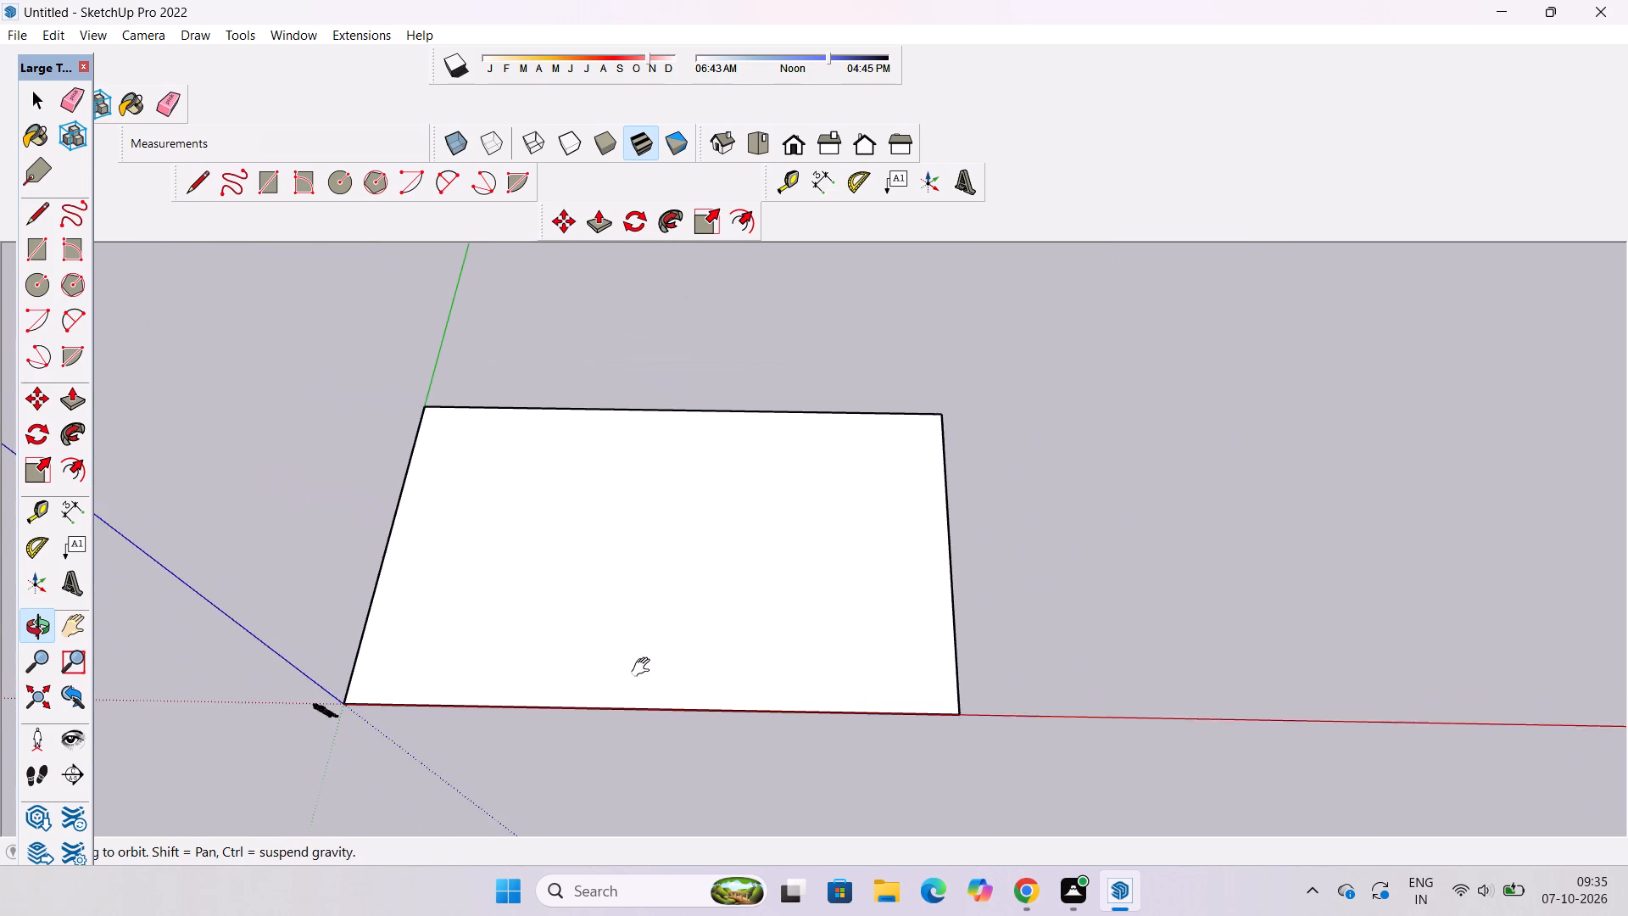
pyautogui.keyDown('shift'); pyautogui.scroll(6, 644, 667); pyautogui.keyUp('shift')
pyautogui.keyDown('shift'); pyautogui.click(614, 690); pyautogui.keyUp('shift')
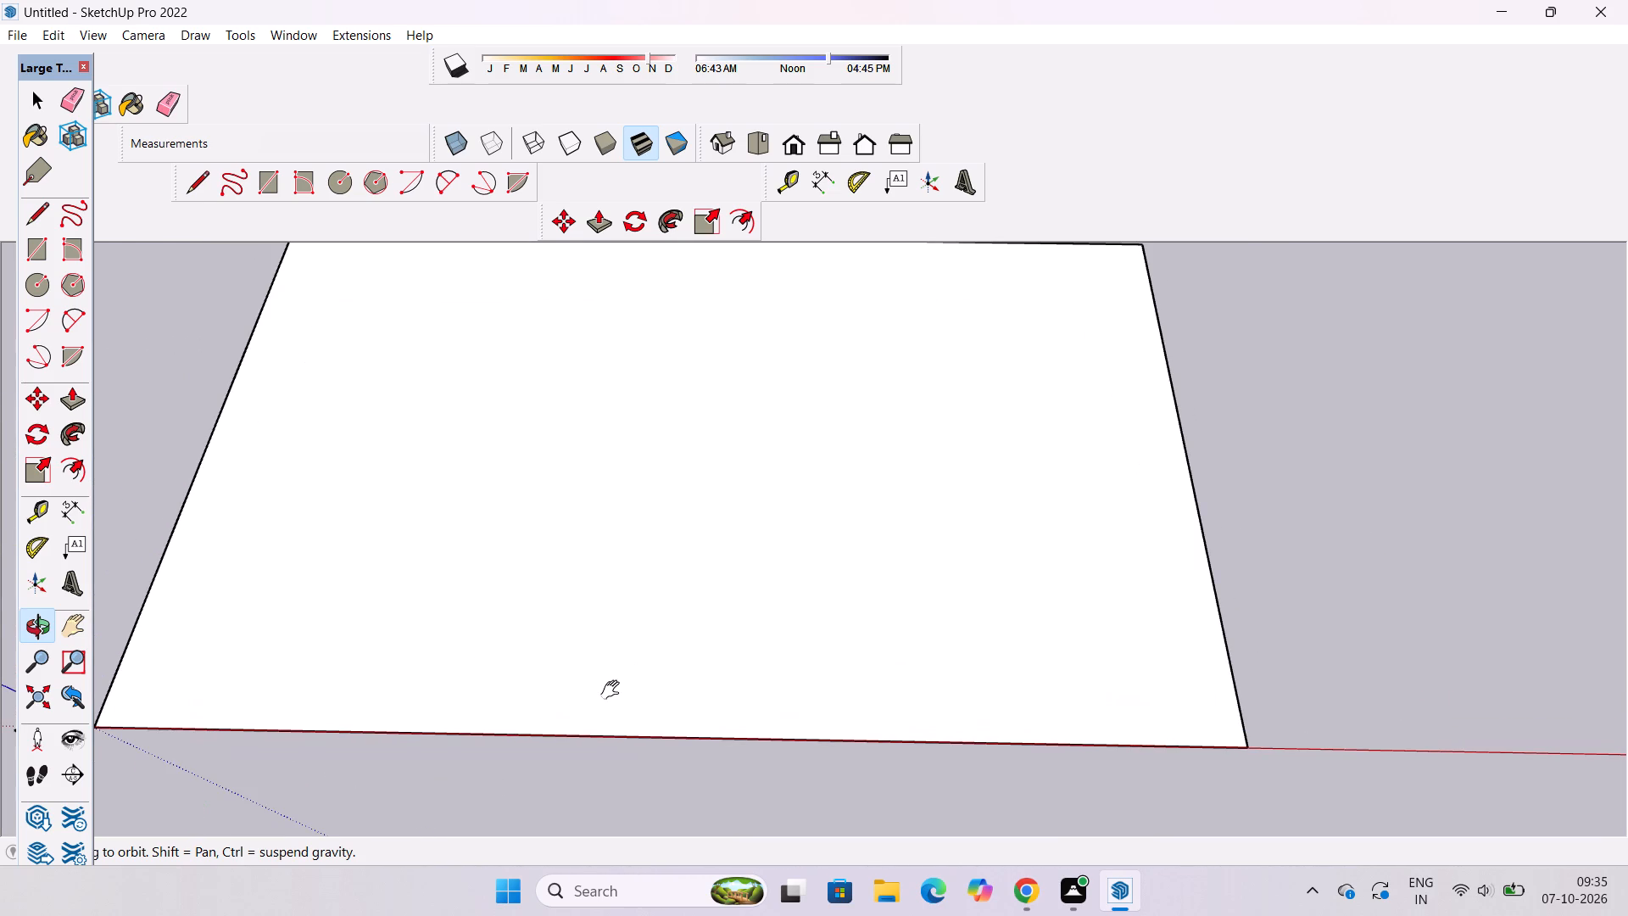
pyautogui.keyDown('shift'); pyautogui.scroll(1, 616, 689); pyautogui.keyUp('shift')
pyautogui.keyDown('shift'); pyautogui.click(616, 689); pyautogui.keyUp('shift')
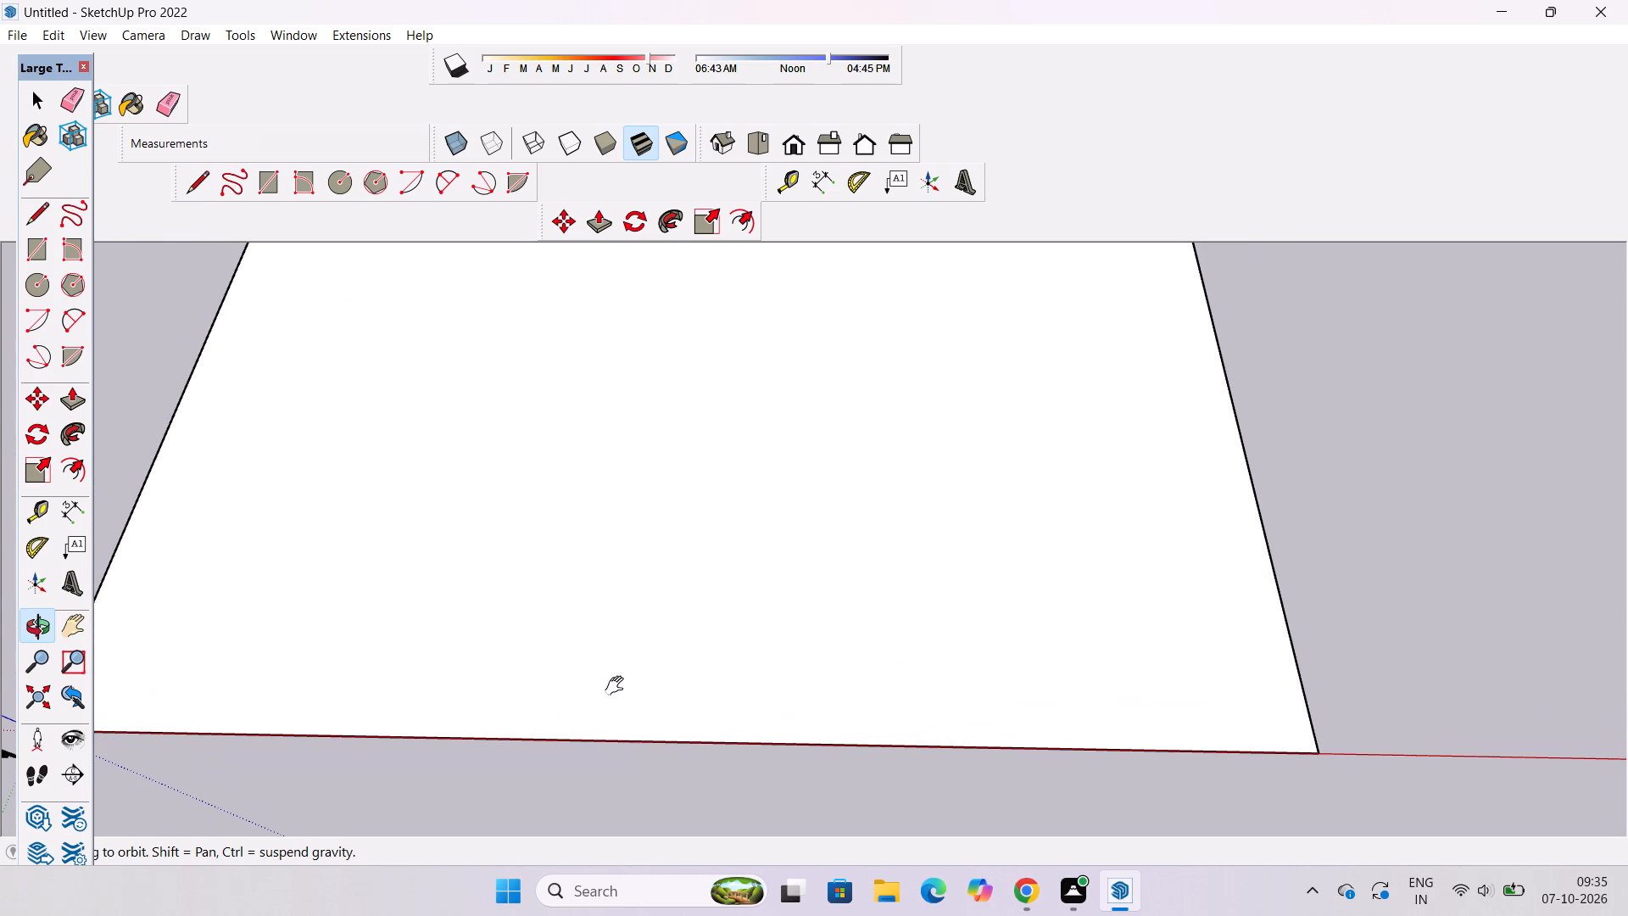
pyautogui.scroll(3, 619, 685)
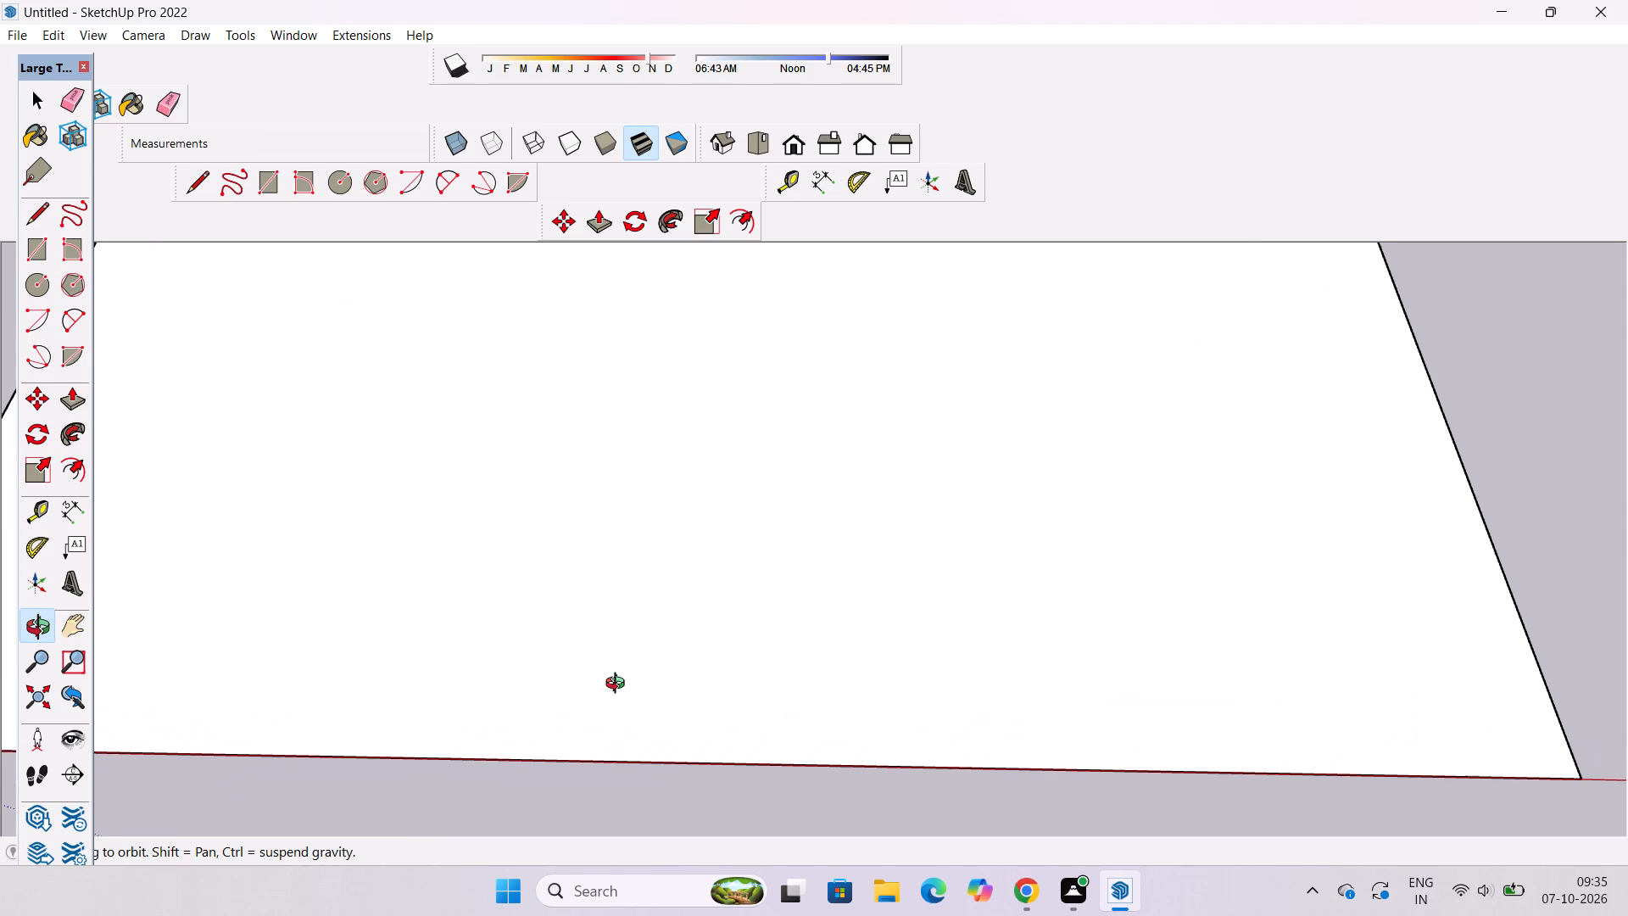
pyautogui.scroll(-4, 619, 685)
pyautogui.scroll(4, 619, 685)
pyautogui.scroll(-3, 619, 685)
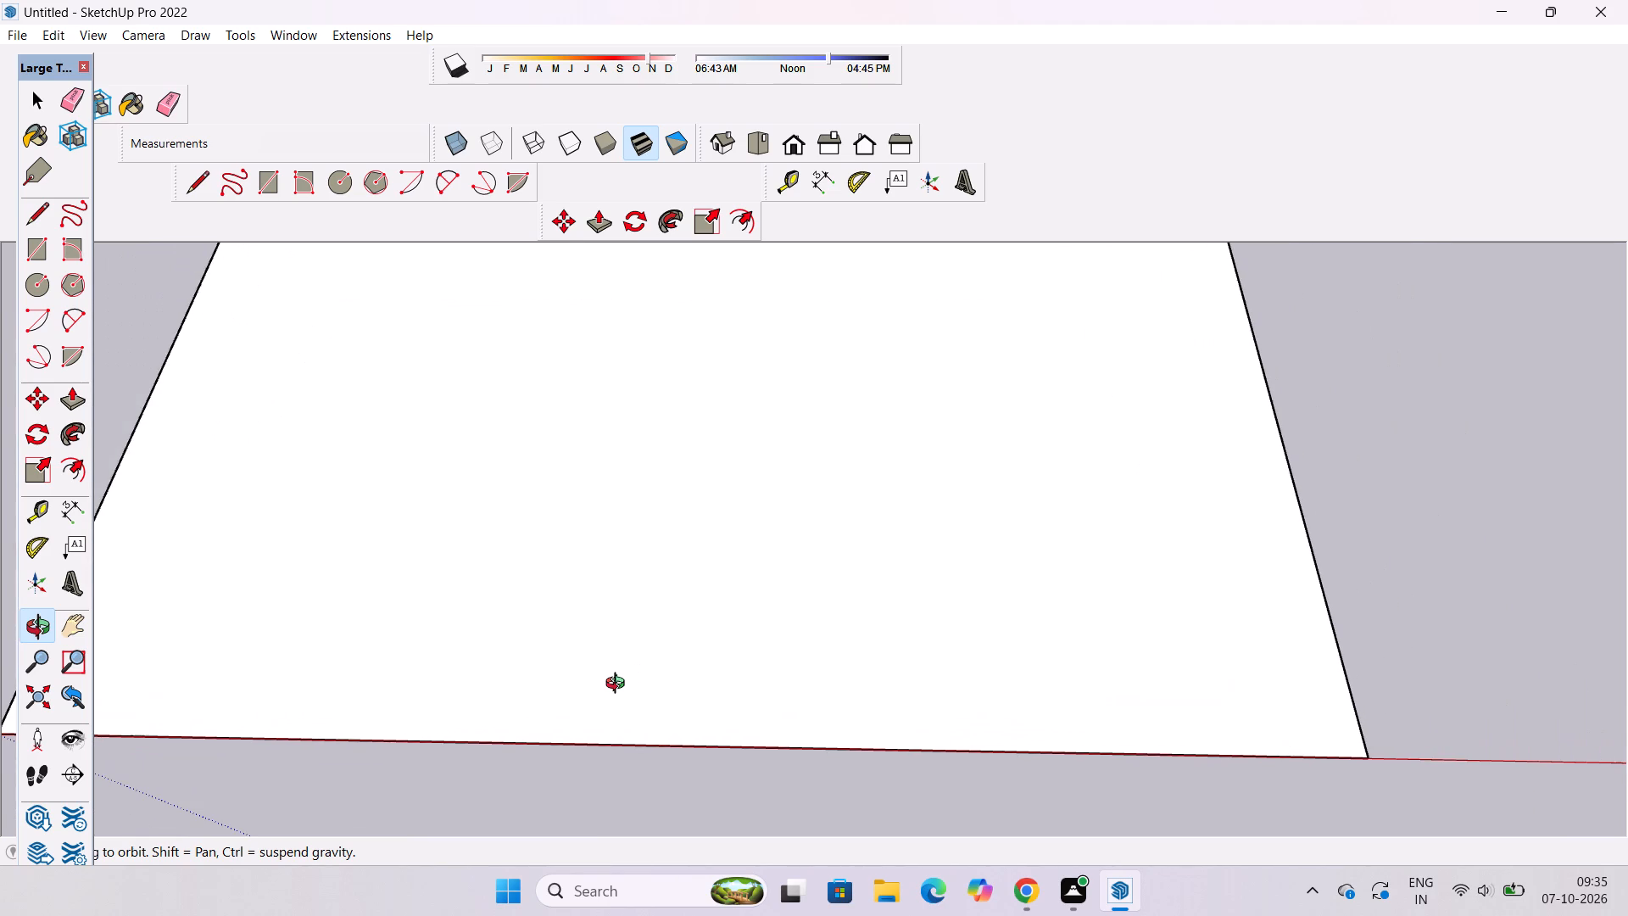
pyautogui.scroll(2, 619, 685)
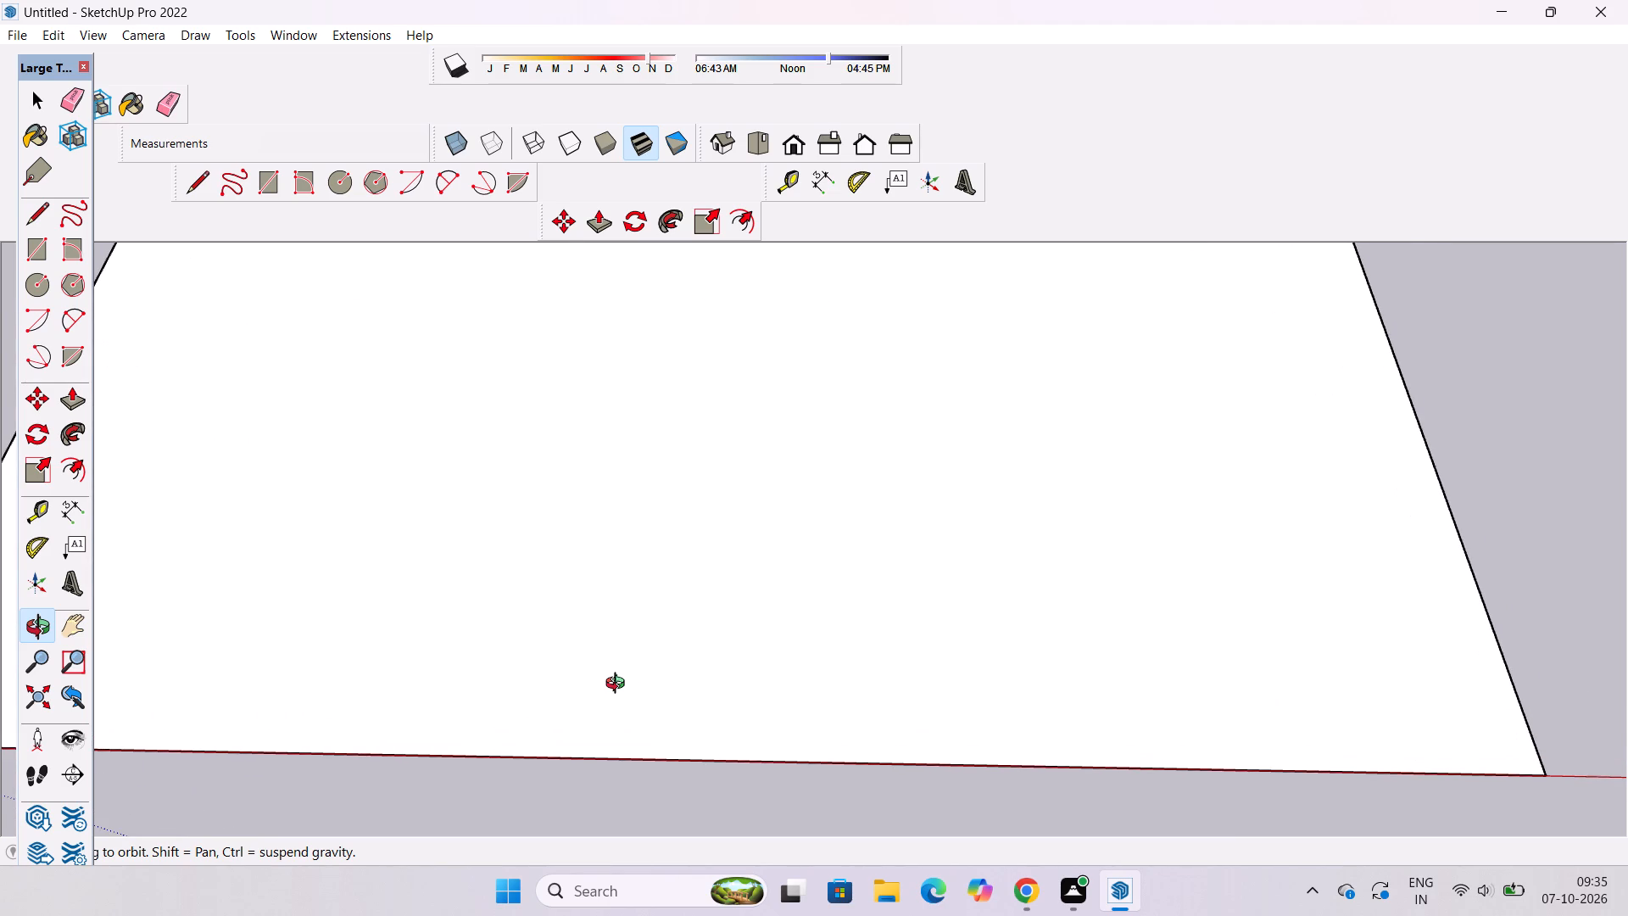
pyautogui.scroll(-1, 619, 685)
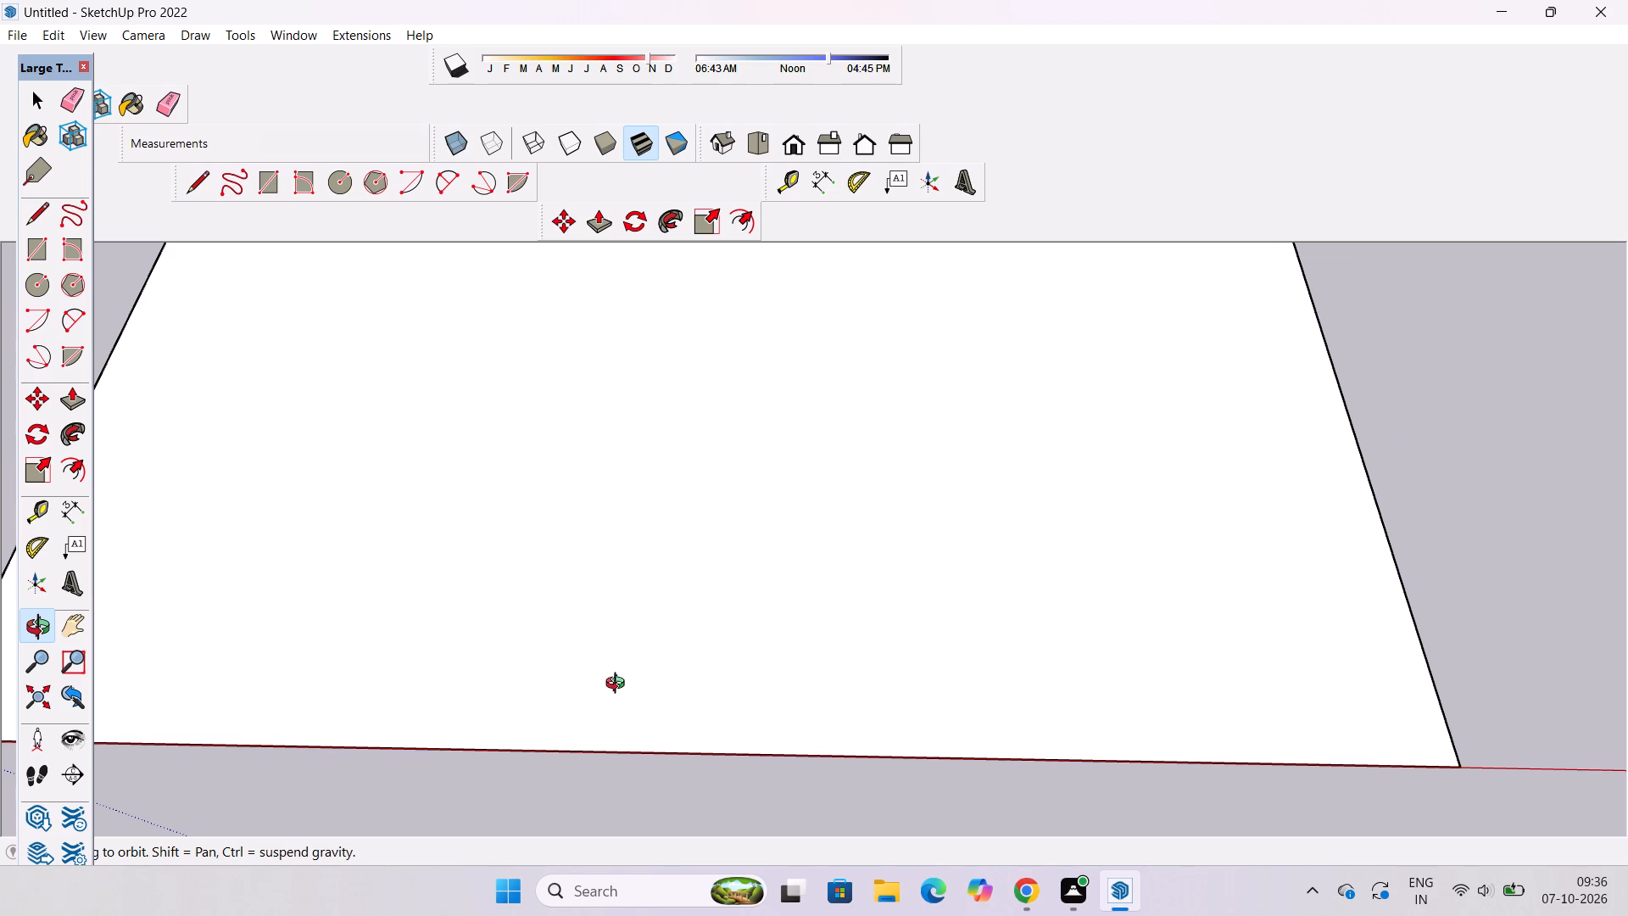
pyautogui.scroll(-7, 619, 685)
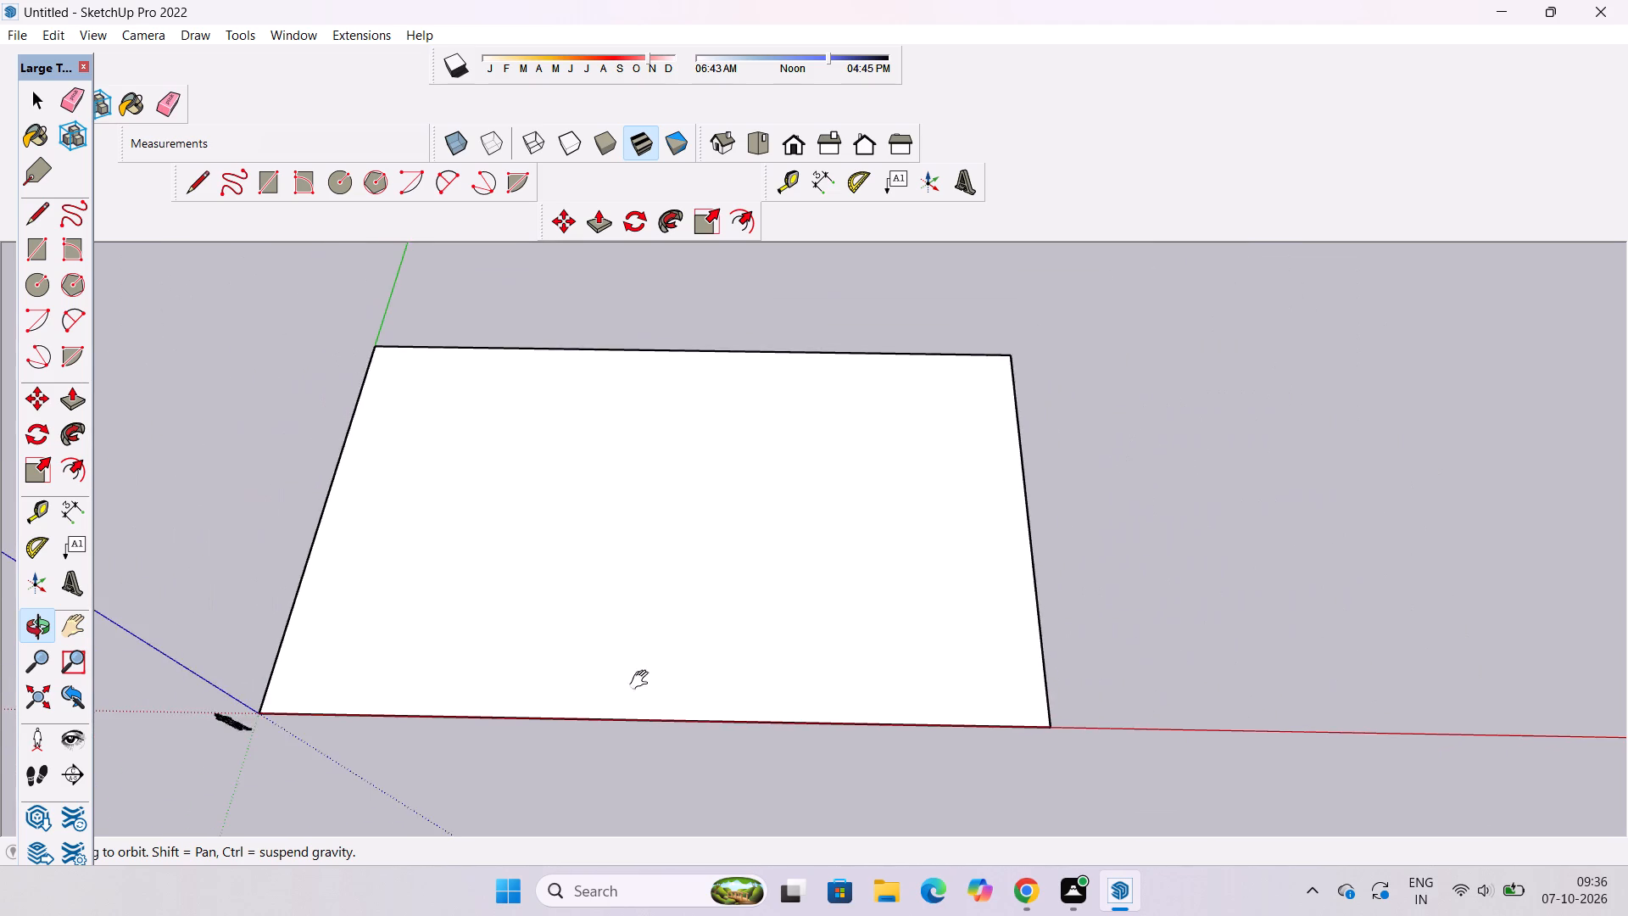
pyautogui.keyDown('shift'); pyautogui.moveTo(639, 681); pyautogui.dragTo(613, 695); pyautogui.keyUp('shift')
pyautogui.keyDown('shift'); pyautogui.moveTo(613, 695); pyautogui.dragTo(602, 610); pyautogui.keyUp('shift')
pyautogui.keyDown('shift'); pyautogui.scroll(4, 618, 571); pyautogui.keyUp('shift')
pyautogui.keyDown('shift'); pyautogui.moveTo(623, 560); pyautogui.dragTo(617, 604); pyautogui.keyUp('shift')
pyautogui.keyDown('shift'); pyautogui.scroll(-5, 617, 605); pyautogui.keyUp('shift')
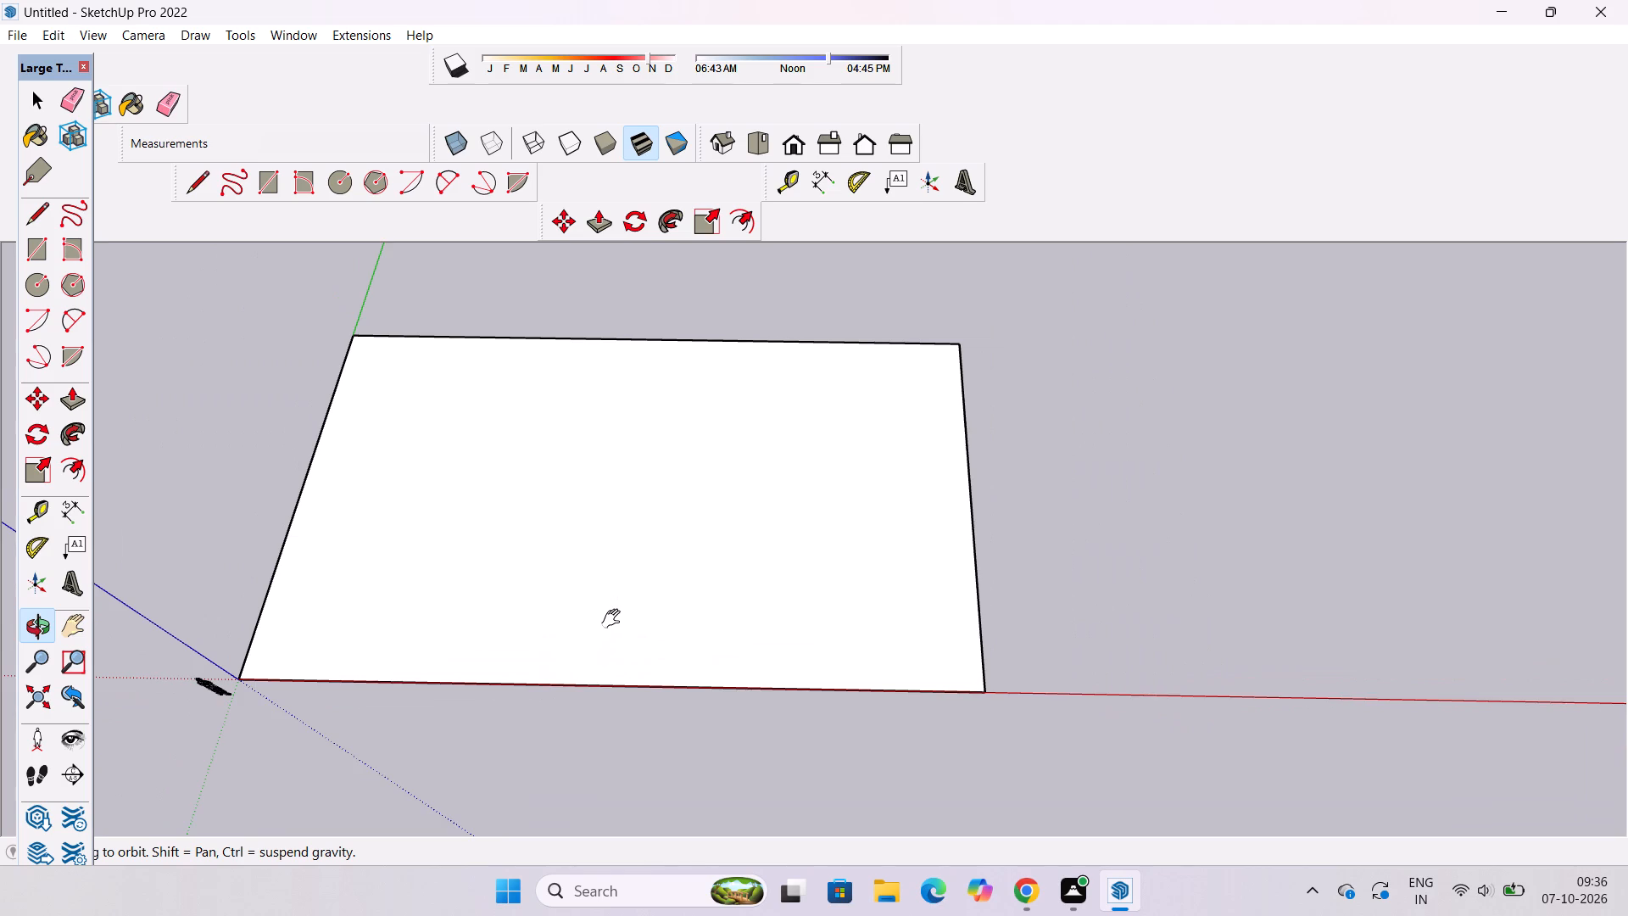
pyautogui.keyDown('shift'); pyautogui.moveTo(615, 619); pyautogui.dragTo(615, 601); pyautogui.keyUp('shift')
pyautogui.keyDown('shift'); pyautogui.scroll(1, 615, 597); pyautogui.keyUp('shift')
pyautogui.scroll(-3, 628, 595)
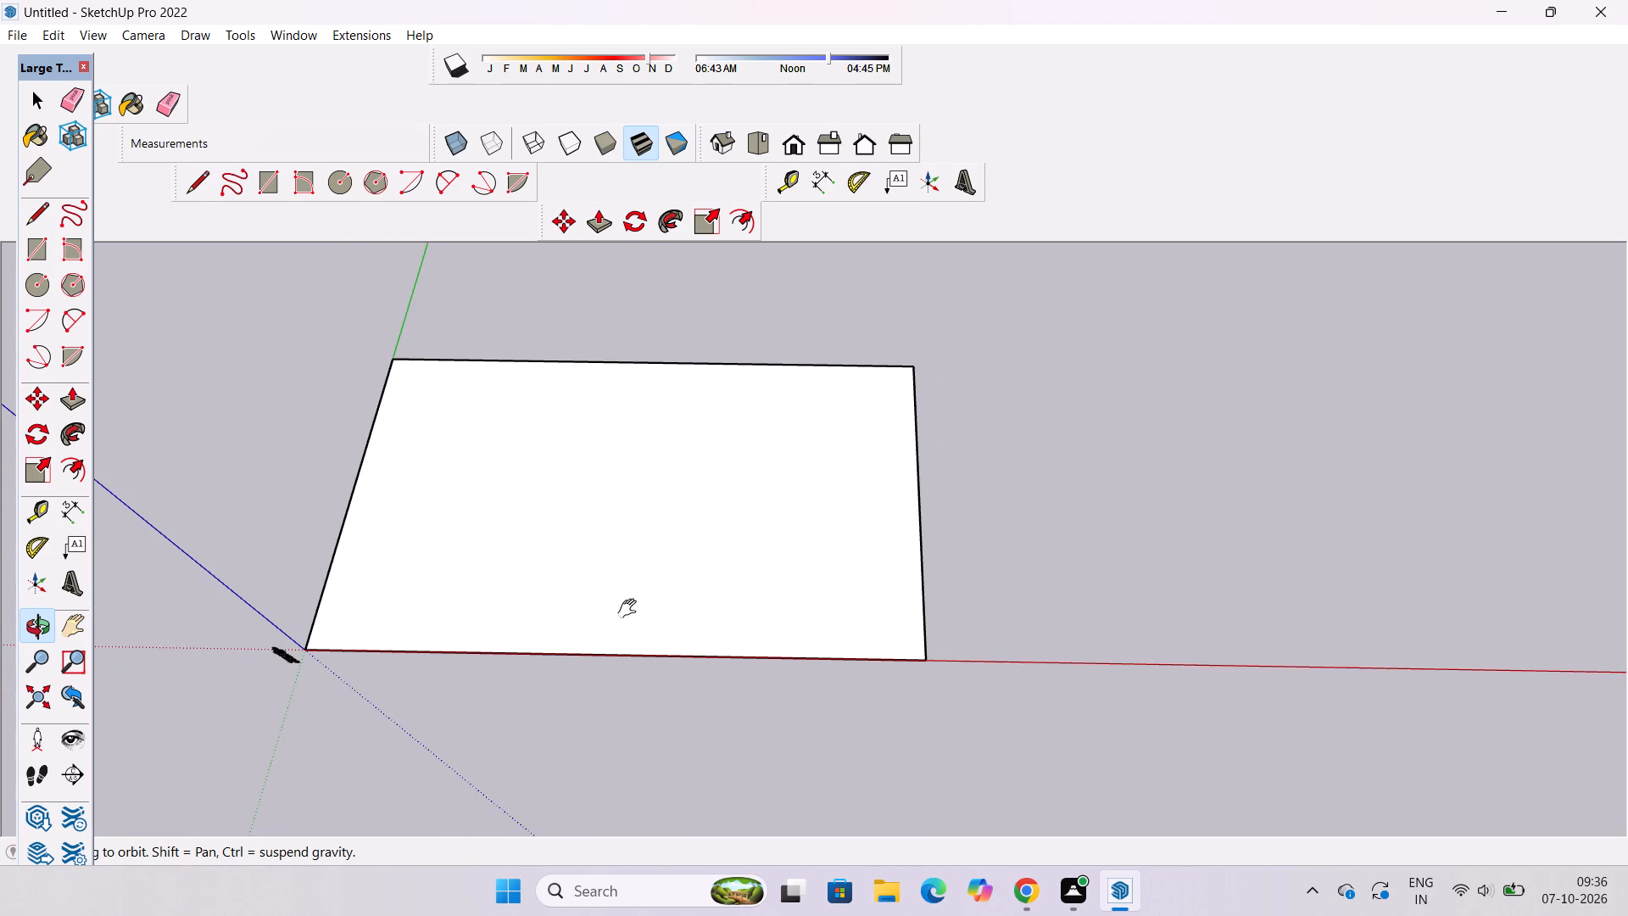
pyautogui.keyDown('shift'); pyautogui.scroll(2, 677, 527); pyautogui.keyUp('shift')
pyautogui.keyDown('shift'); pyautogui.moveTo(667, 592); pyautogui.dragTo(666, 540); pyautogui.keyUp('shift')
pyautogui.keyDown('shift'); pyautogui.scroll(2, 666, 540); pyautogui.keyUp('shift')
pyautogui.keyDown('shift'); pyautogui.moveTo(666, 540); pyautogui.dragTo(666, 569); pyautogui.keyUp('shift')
# Copy the base face with its edges along the red axis, leaving a gap of about one base width beside the original.
pyautogui.press('space')
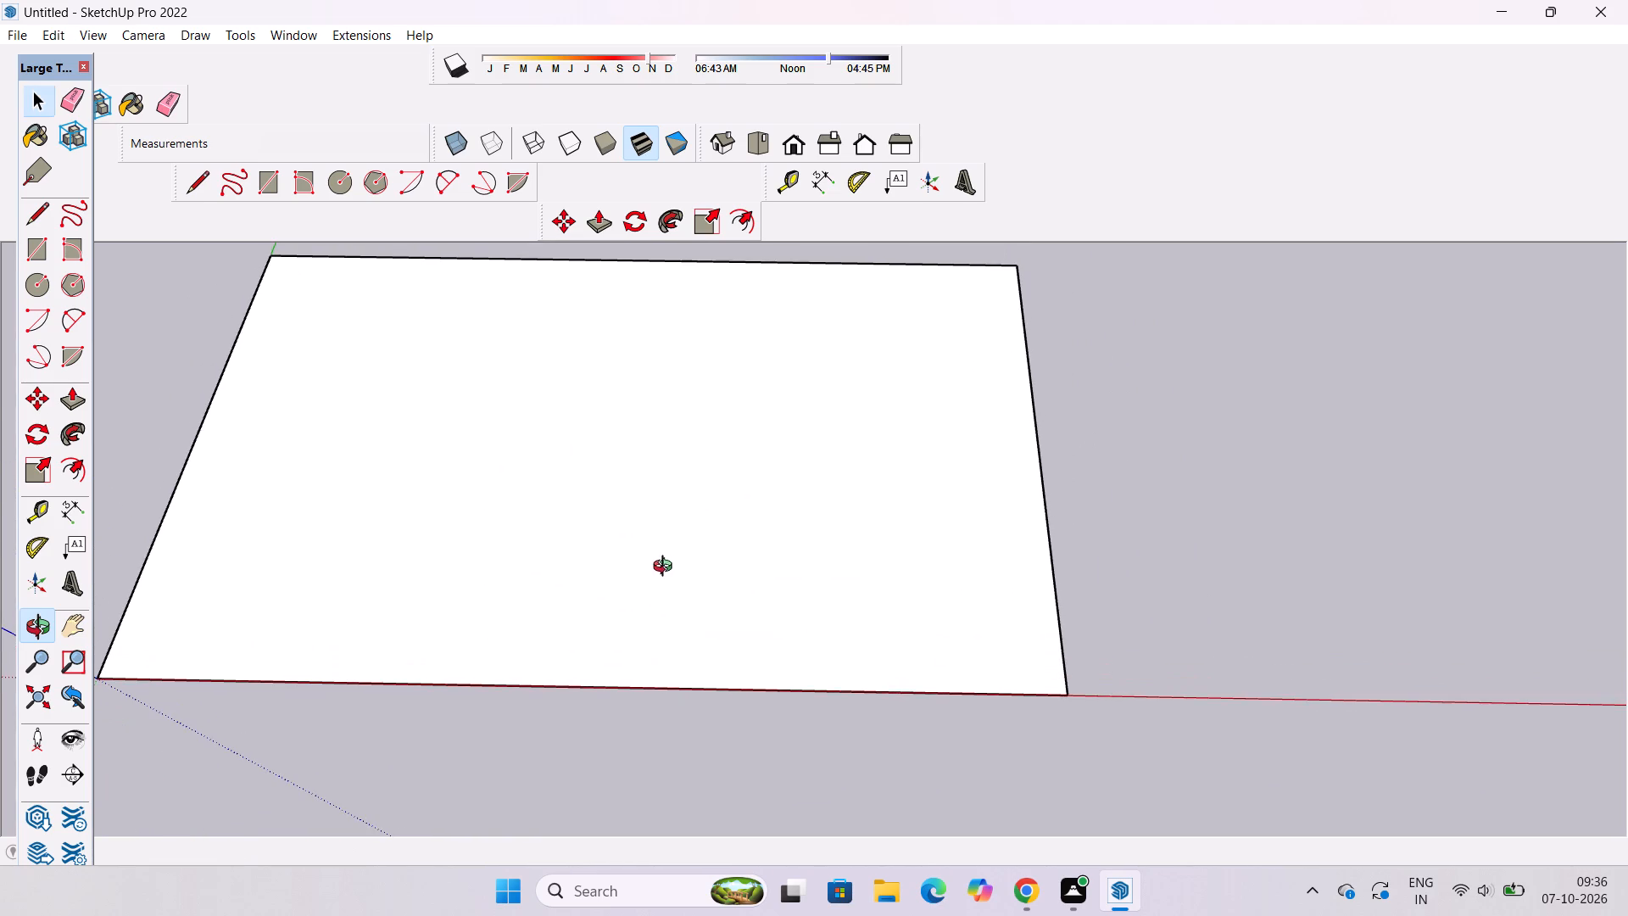
pyautogui.scroll(-5, 584, 561)
pyautogui.doubleClick(607, 548)
pyautogui.press('m')
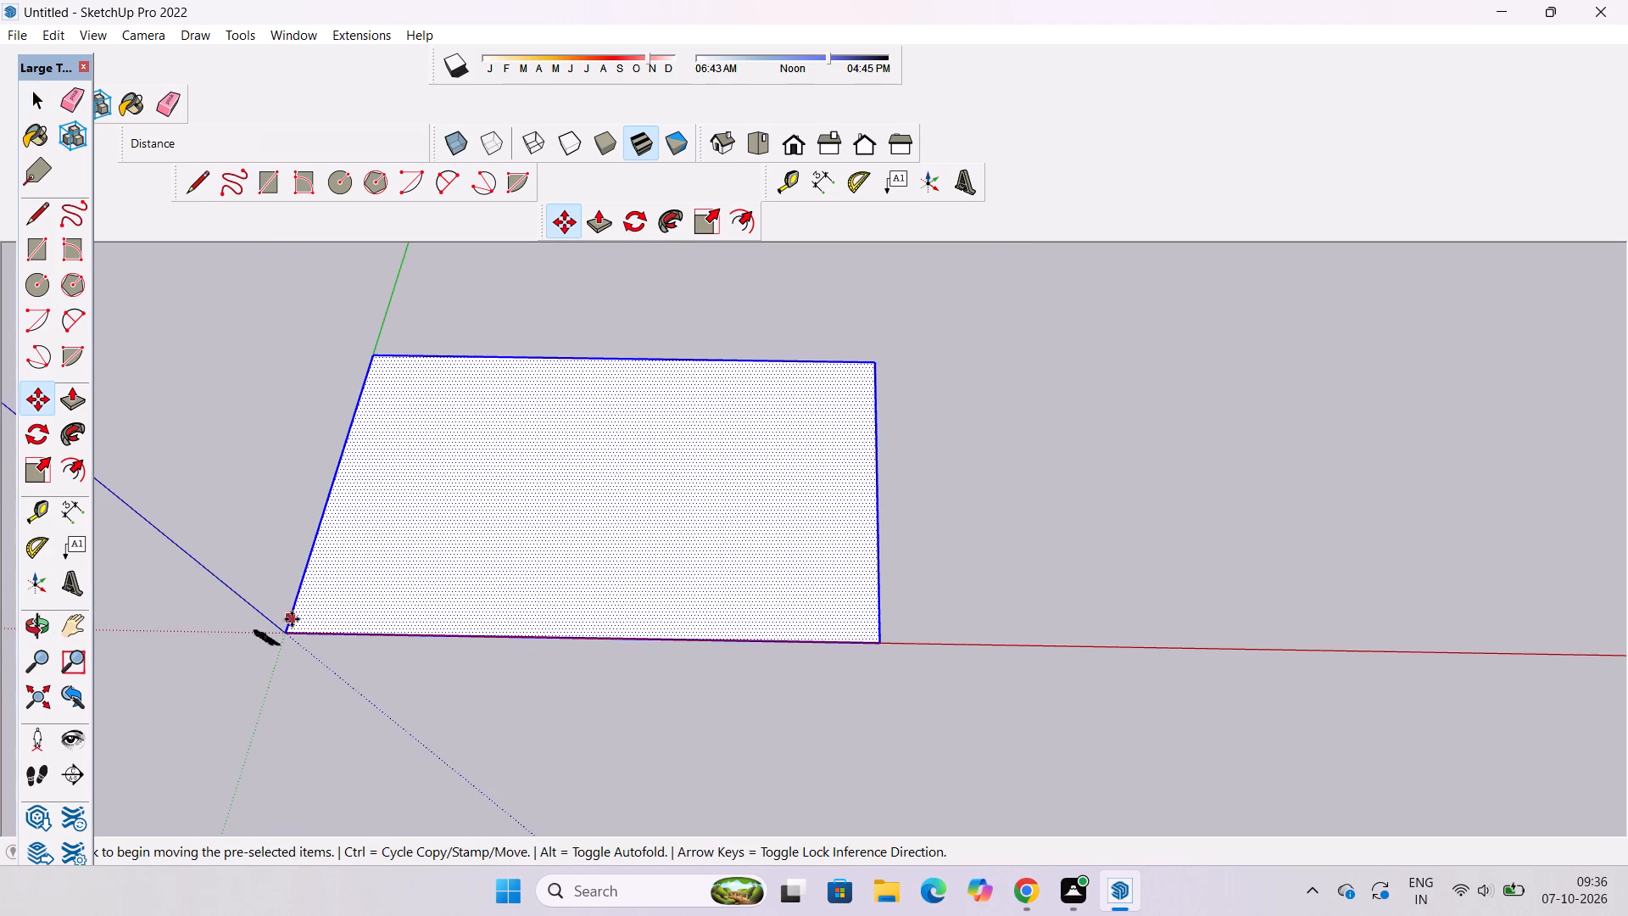
pyautogui.click(289, 633)
pyautogui.scroll(-6, 347, 634)
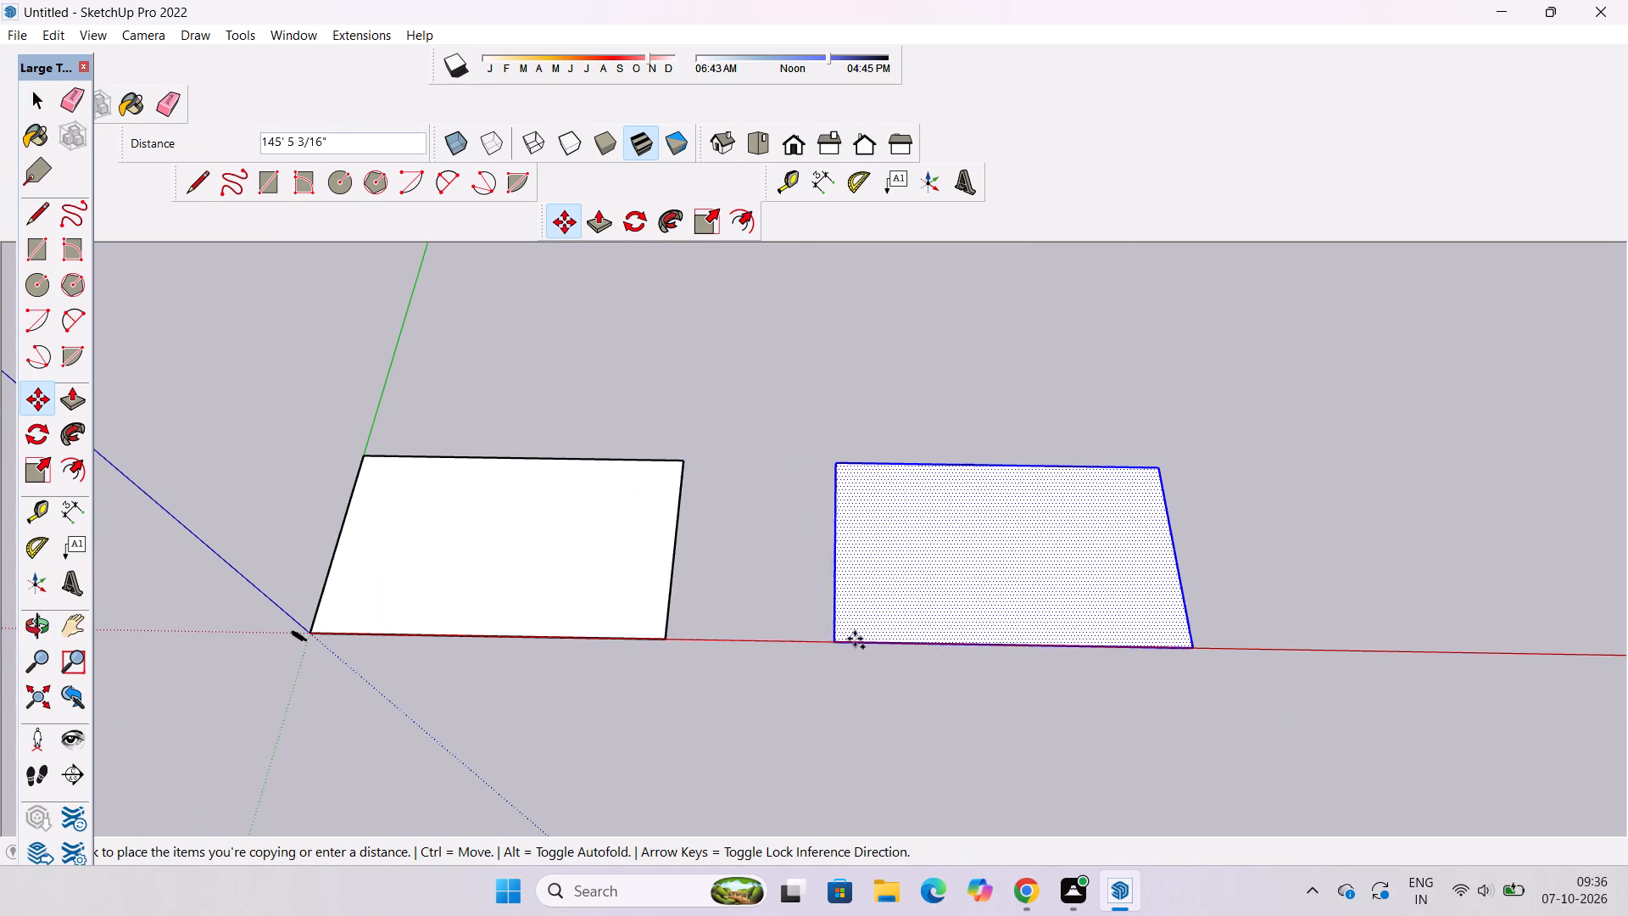
pyautogui.click(1044, 650)
pyautogui.press('space')
pyautogui.click(942, 598)
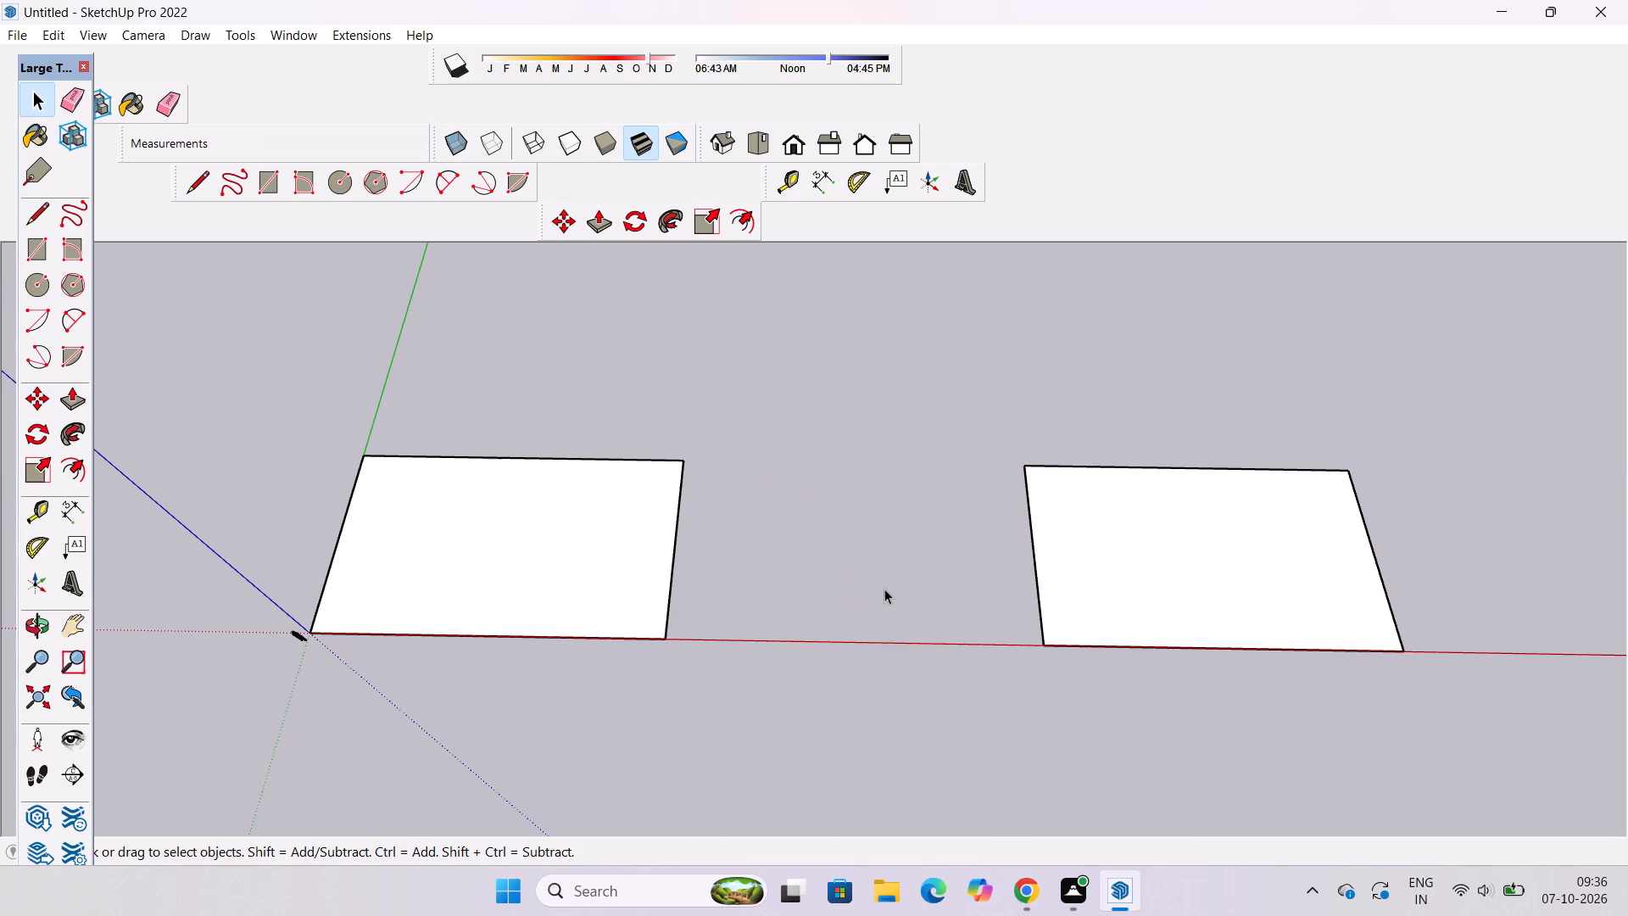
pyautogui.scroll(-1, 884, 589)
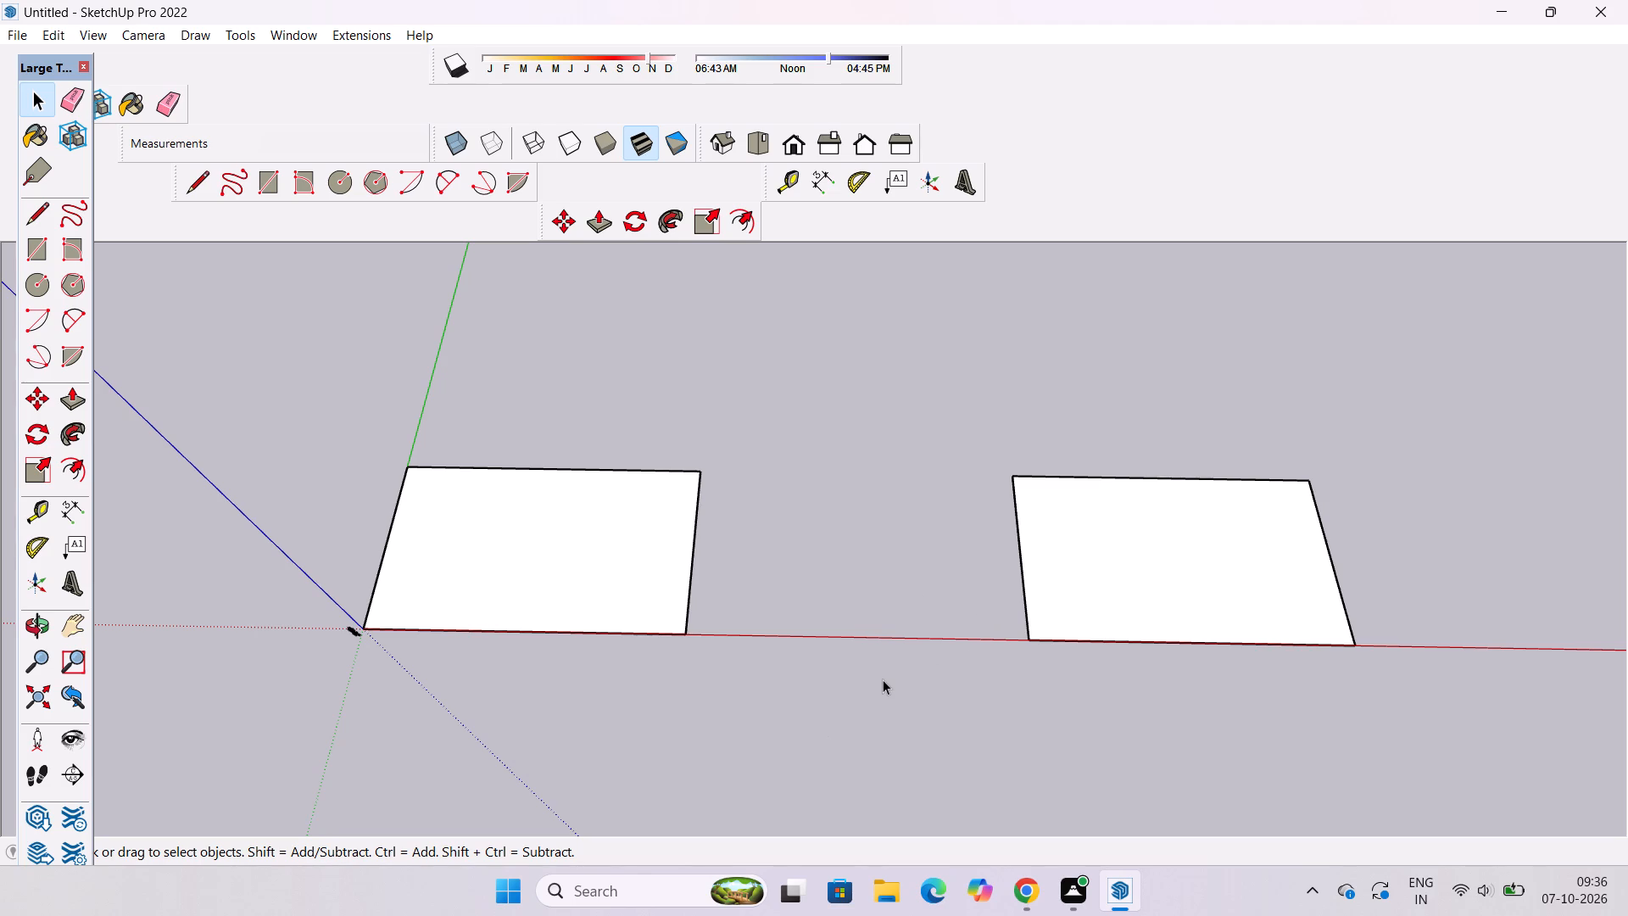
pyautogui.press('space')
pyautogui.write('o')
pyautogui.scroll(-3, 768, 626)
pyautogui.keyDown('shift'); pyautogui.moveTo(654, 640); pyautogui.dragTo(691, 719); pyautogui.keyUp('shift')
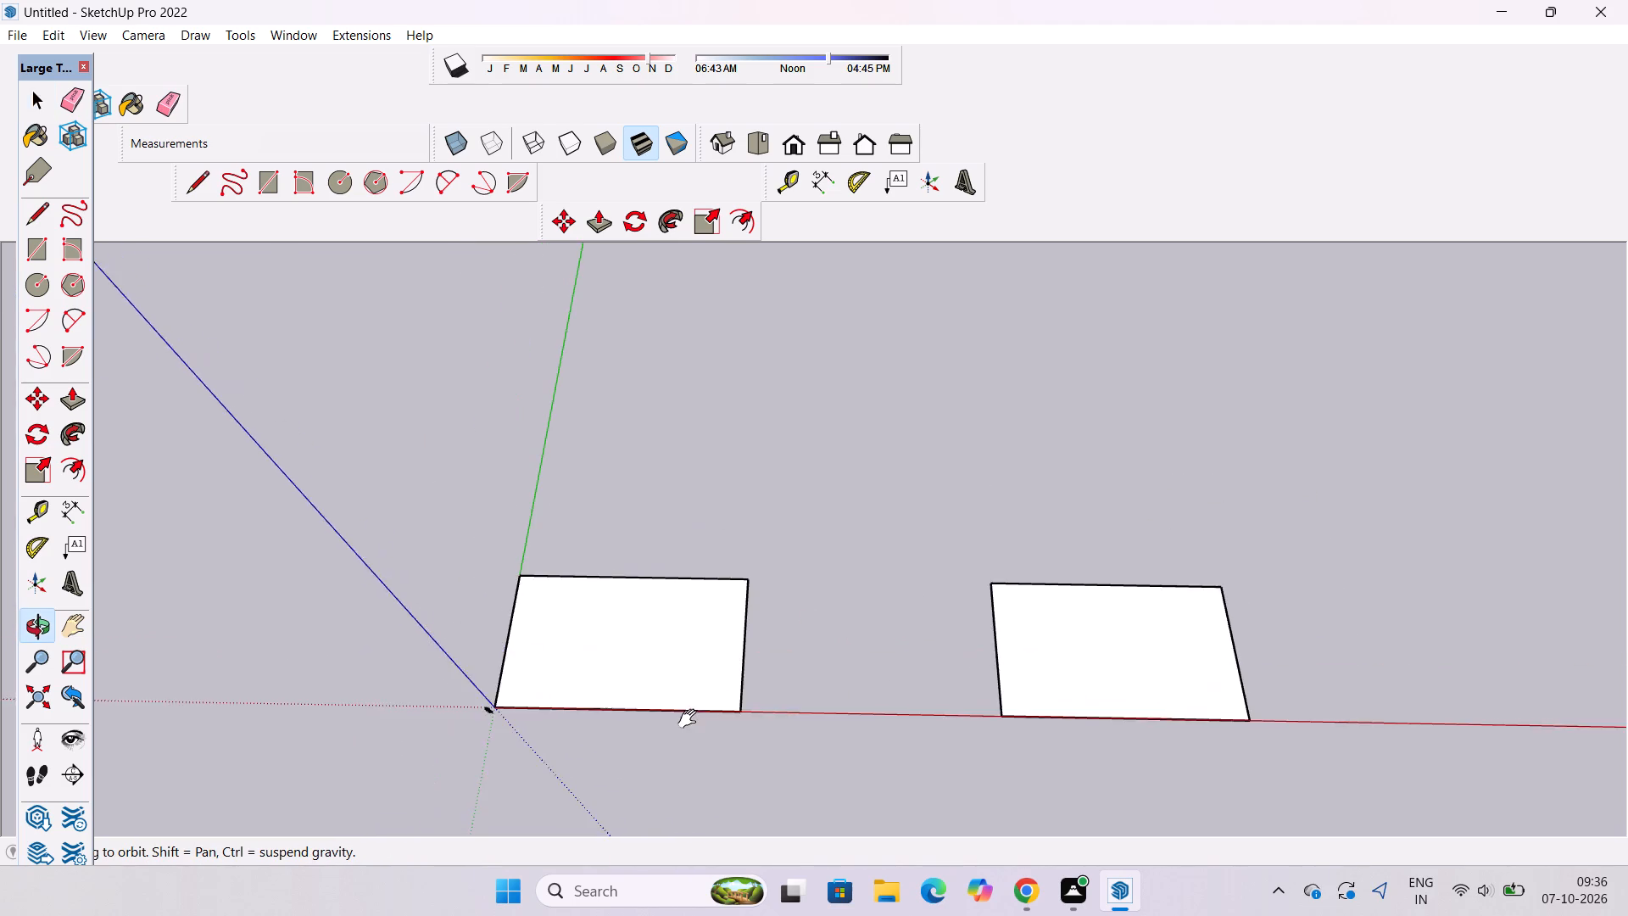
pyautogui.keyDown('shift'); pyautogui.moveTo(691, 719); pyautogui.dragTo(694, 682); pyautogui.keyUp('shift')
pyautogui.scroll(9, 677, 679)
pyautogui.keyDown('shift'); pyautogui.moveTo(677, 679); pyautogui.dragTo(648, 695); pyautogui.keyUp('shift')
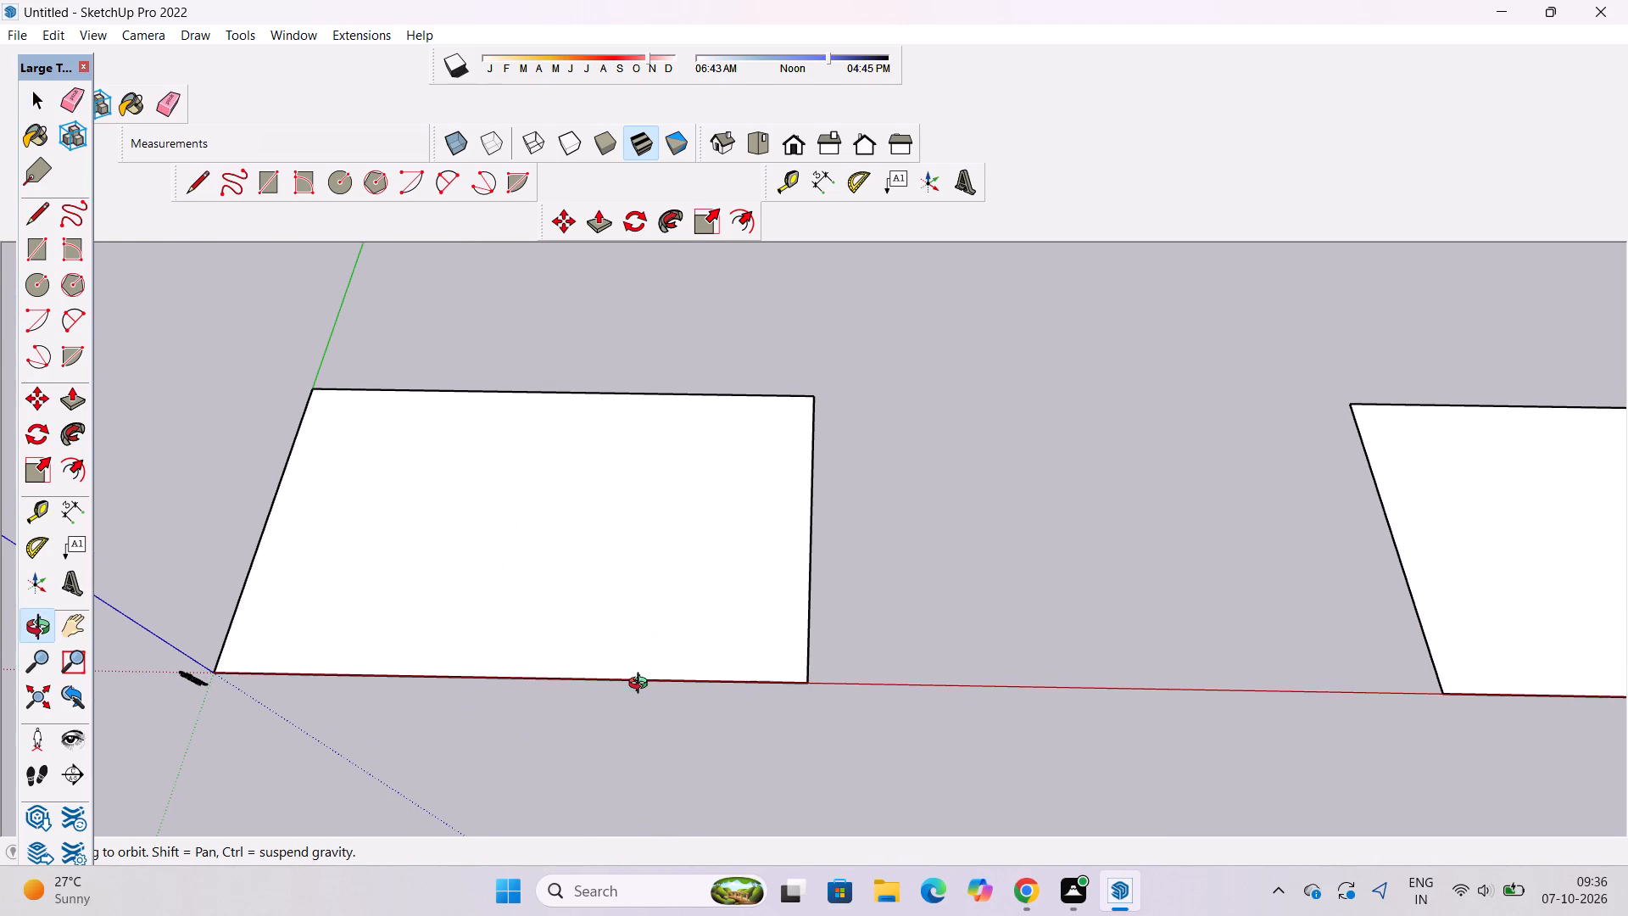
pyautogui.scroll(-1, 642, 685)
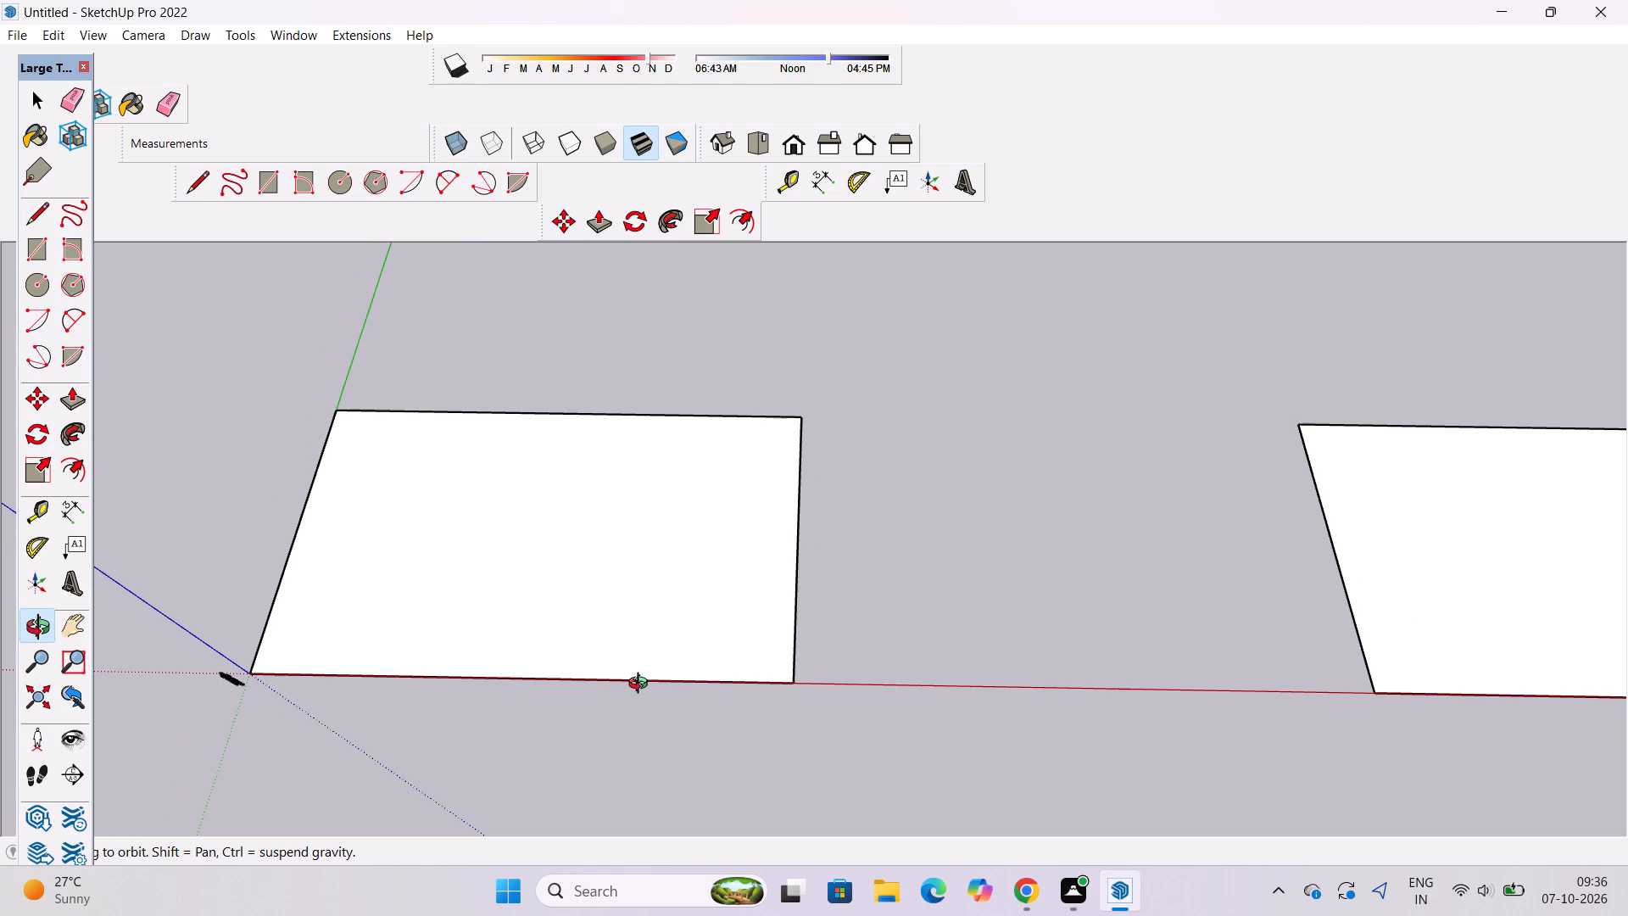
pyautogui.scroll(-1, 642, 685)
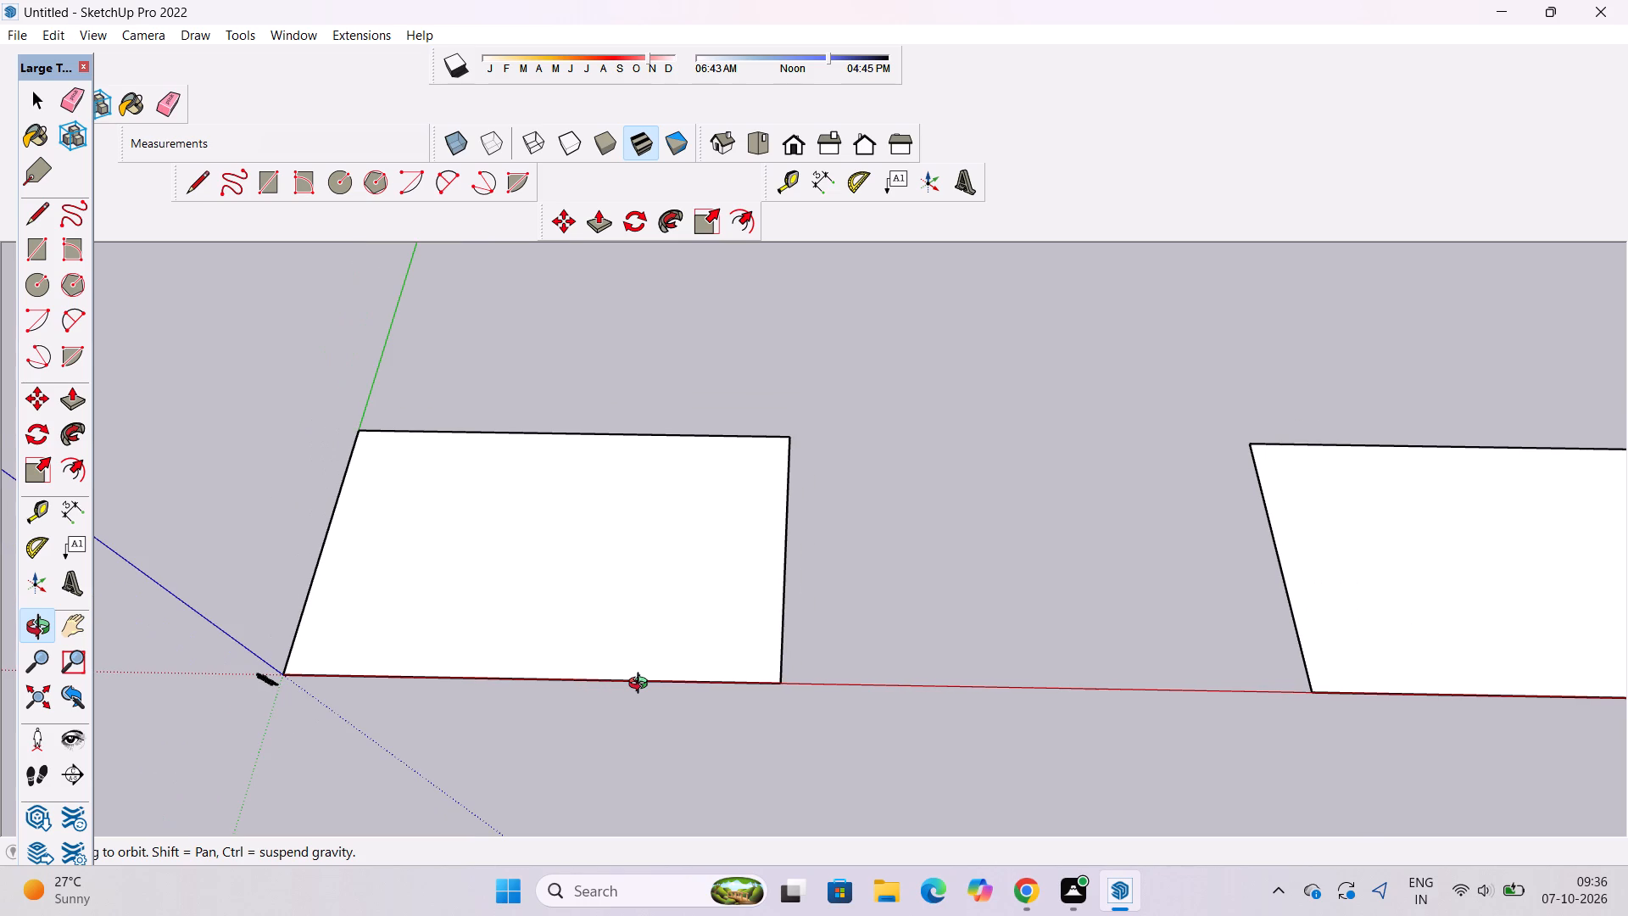
# Move the original base face's side edge opposite the origin 10' outward along the red axis.
pyautogui.scroll(-1, 648, 675)
pyautogui.scroll(1, 648, 675)
pyautogui.keyDown('shift'); pyautogui.moveTo(648, 675); pyautogui.dragTo(717, 675); pyautogui.keyUp('shift')
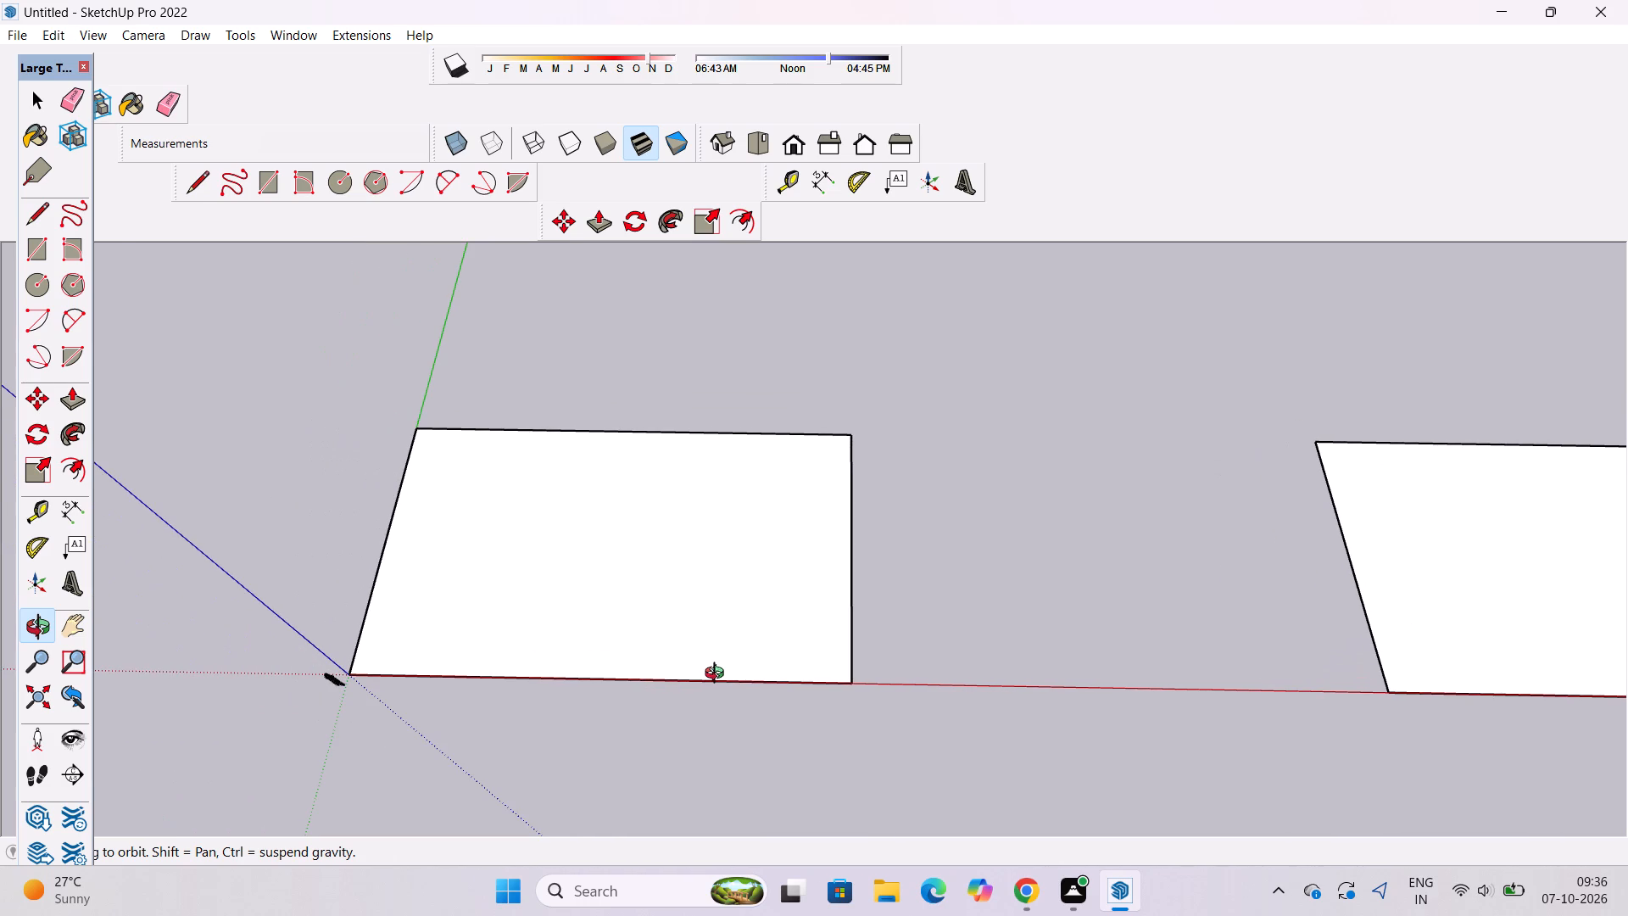
pyautogui.scroll(-1, 718, 675)
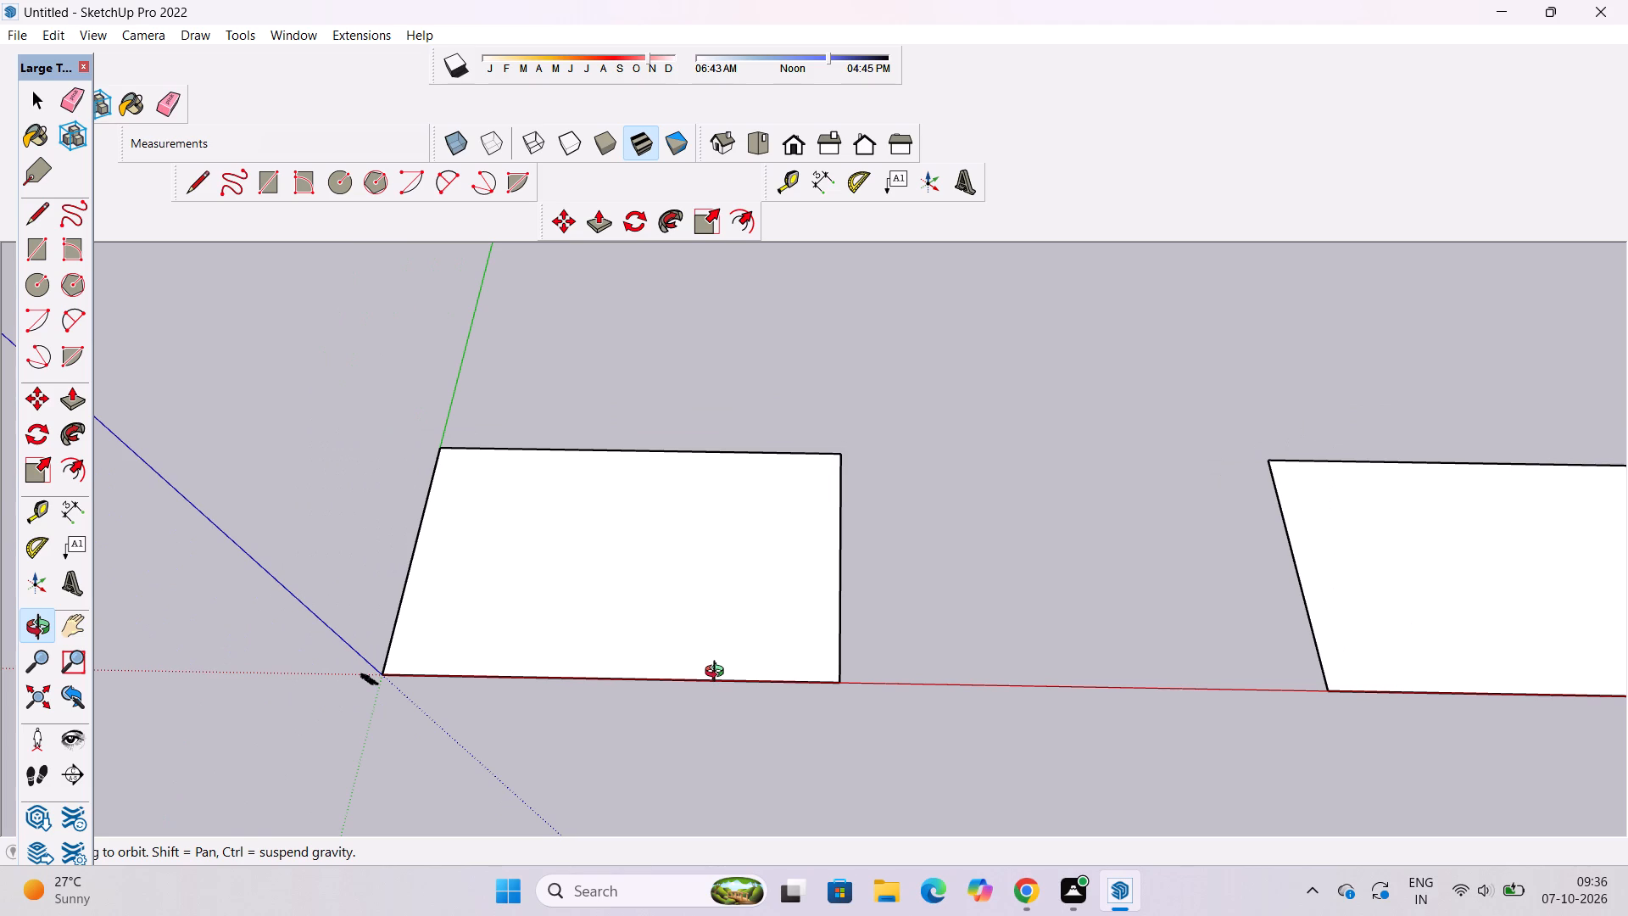
pyautogui.scroll(3, 718, 673)
pyautogui.keyDown('shift'); pyautogui.moveTo(718, 673); pyautogui.dragTo(594, 673); pyautogui.keyUp('shift')
pyautogui.keyDown('shift'); pyautogui.moveTo(672, 676); pyautogui.dragTo(685, 695); pyautogui.keyUp('shift')
pyautogui.press('space')
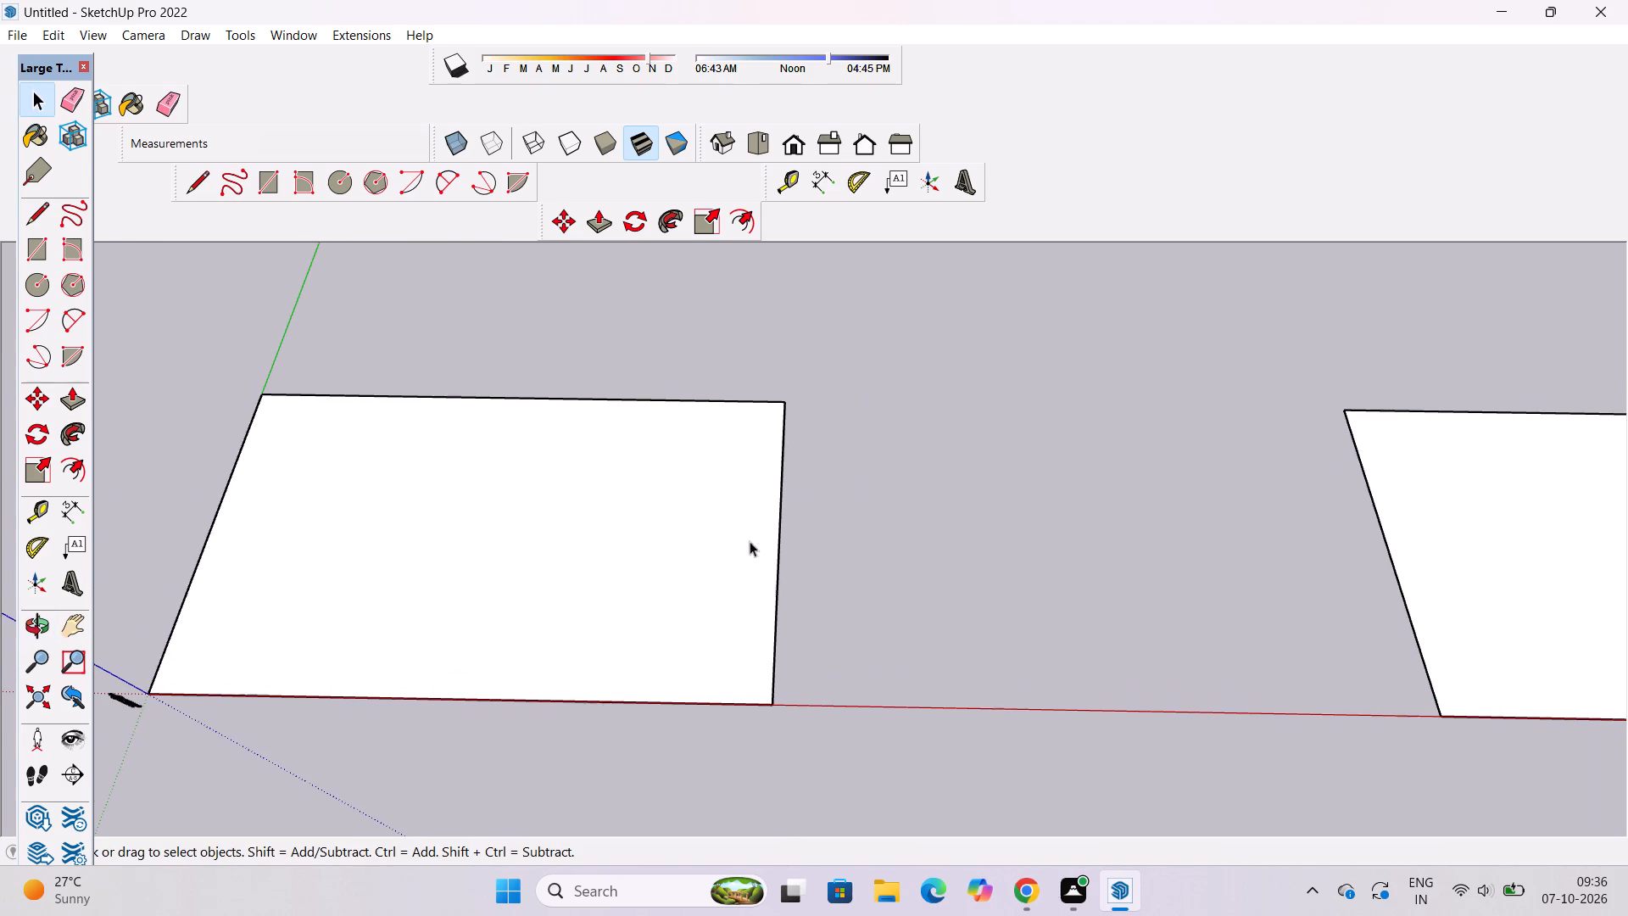
pyautogui.click(778, 557)
pyautogui.press('m')
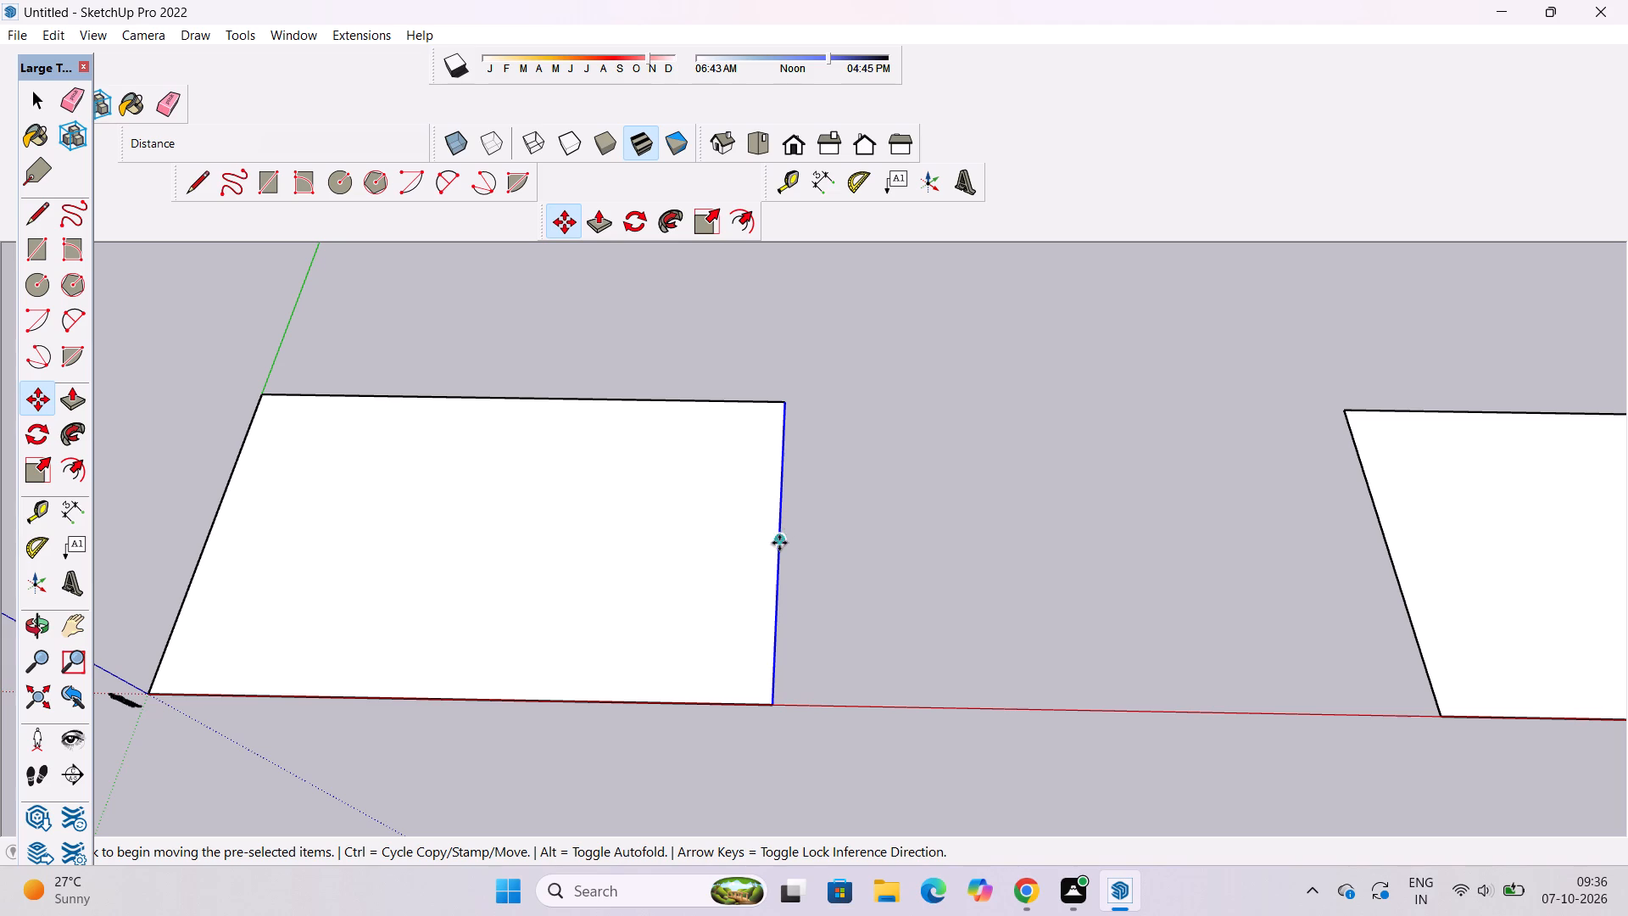
pyautogui.click(778, 539)
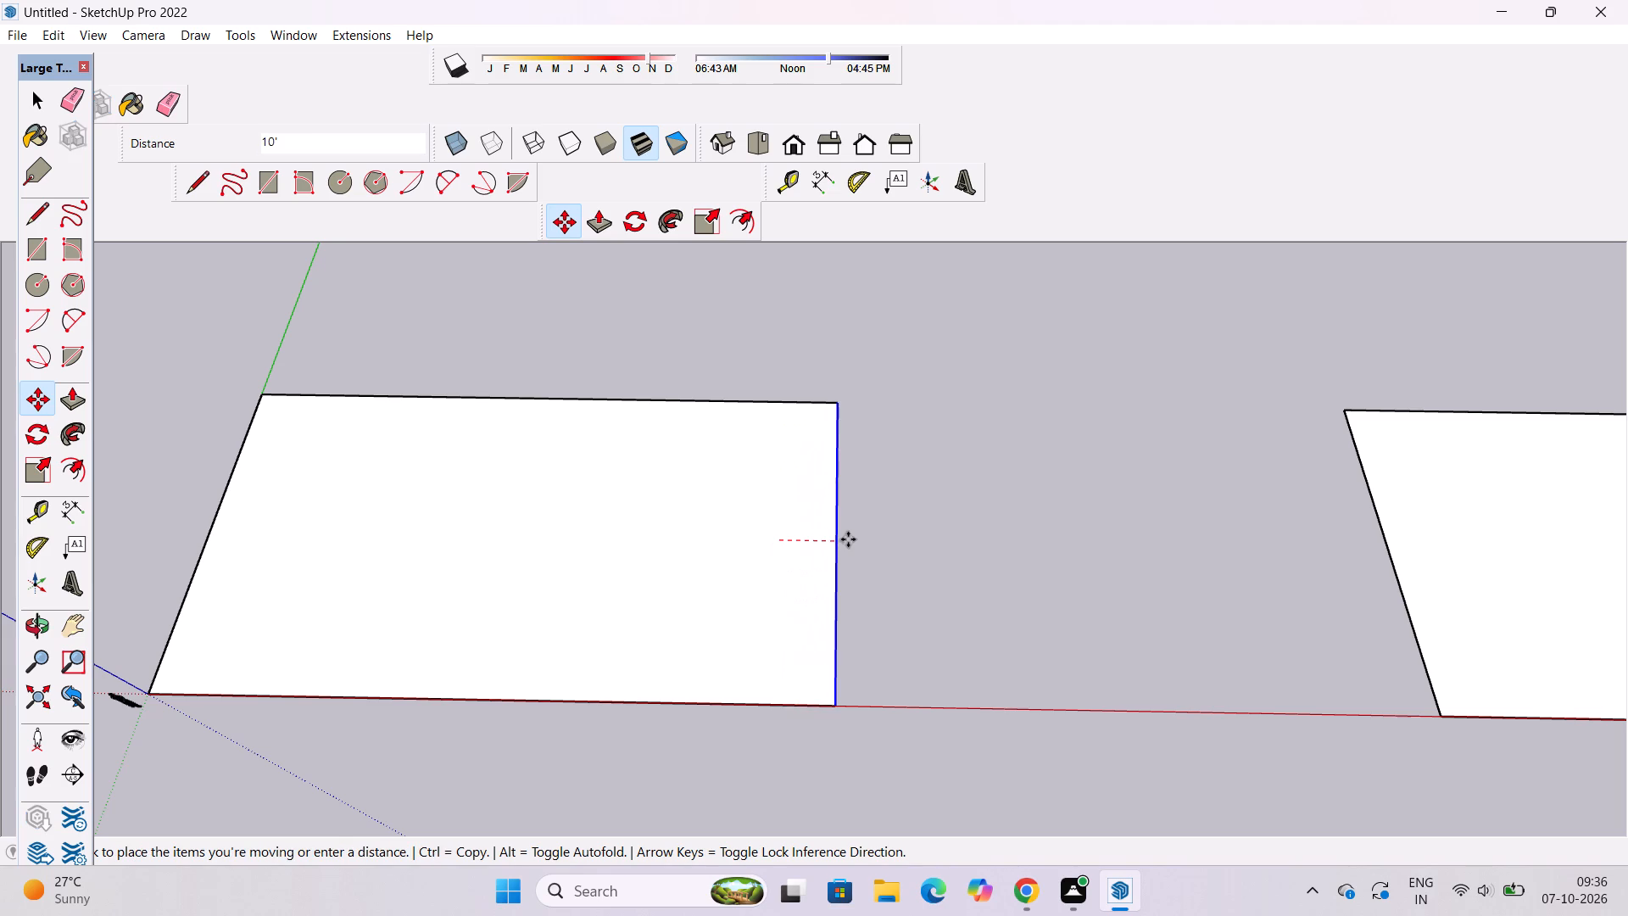
pyautogui.write('10')
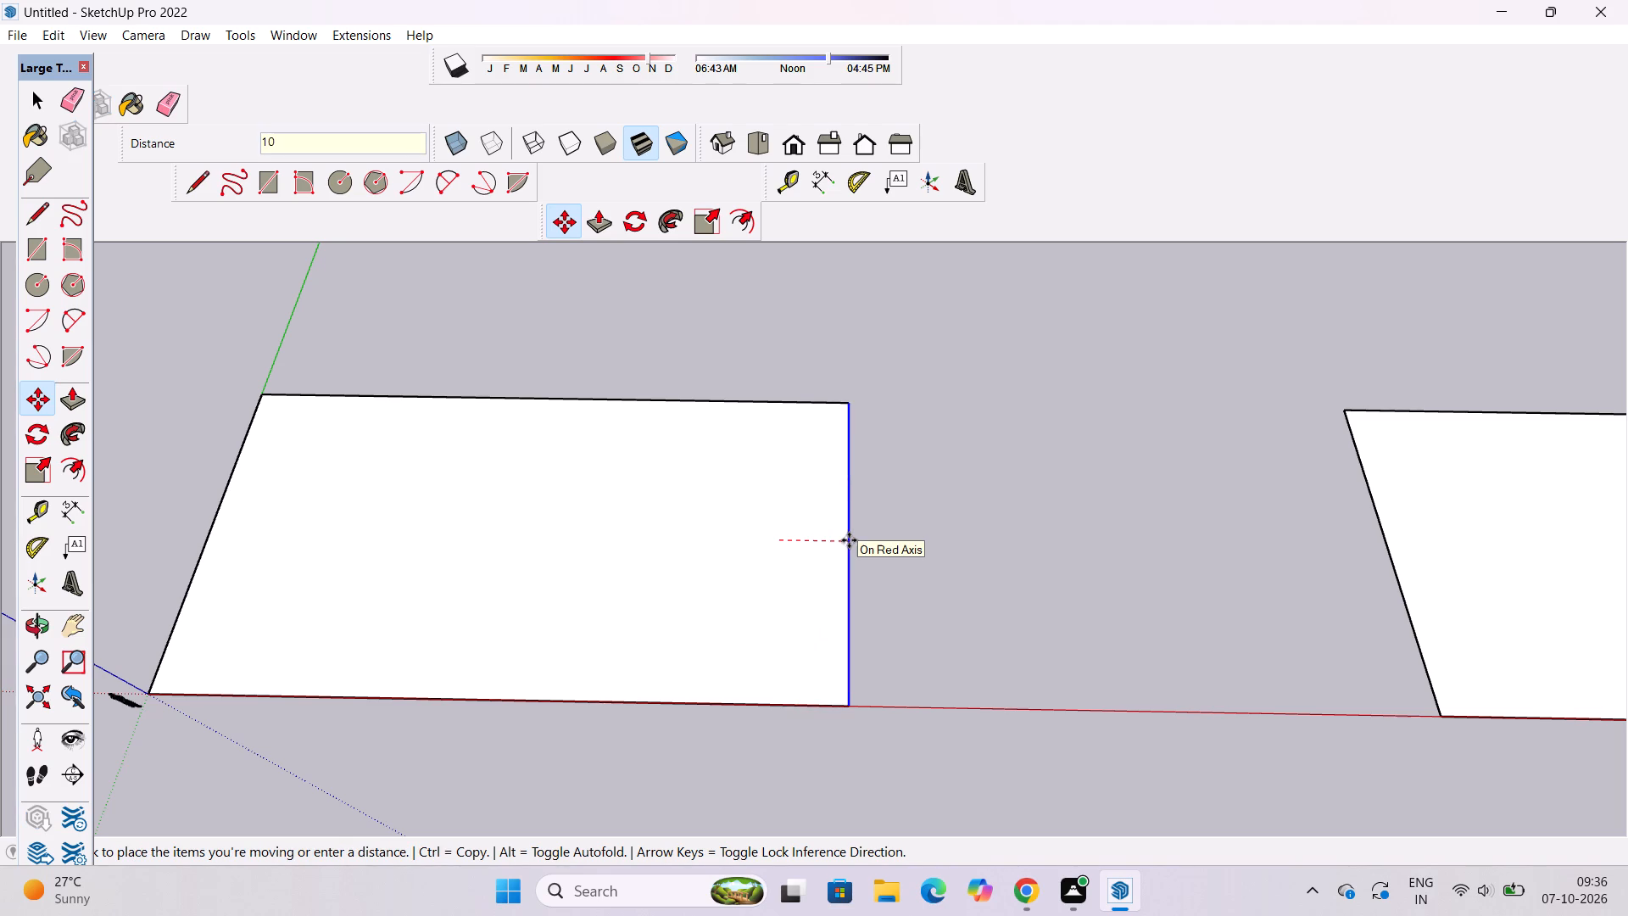
pyautogui.press("'")
pyautogui.press('Return')
pyautogui.press('space')
pyautogui.click(957, 545)
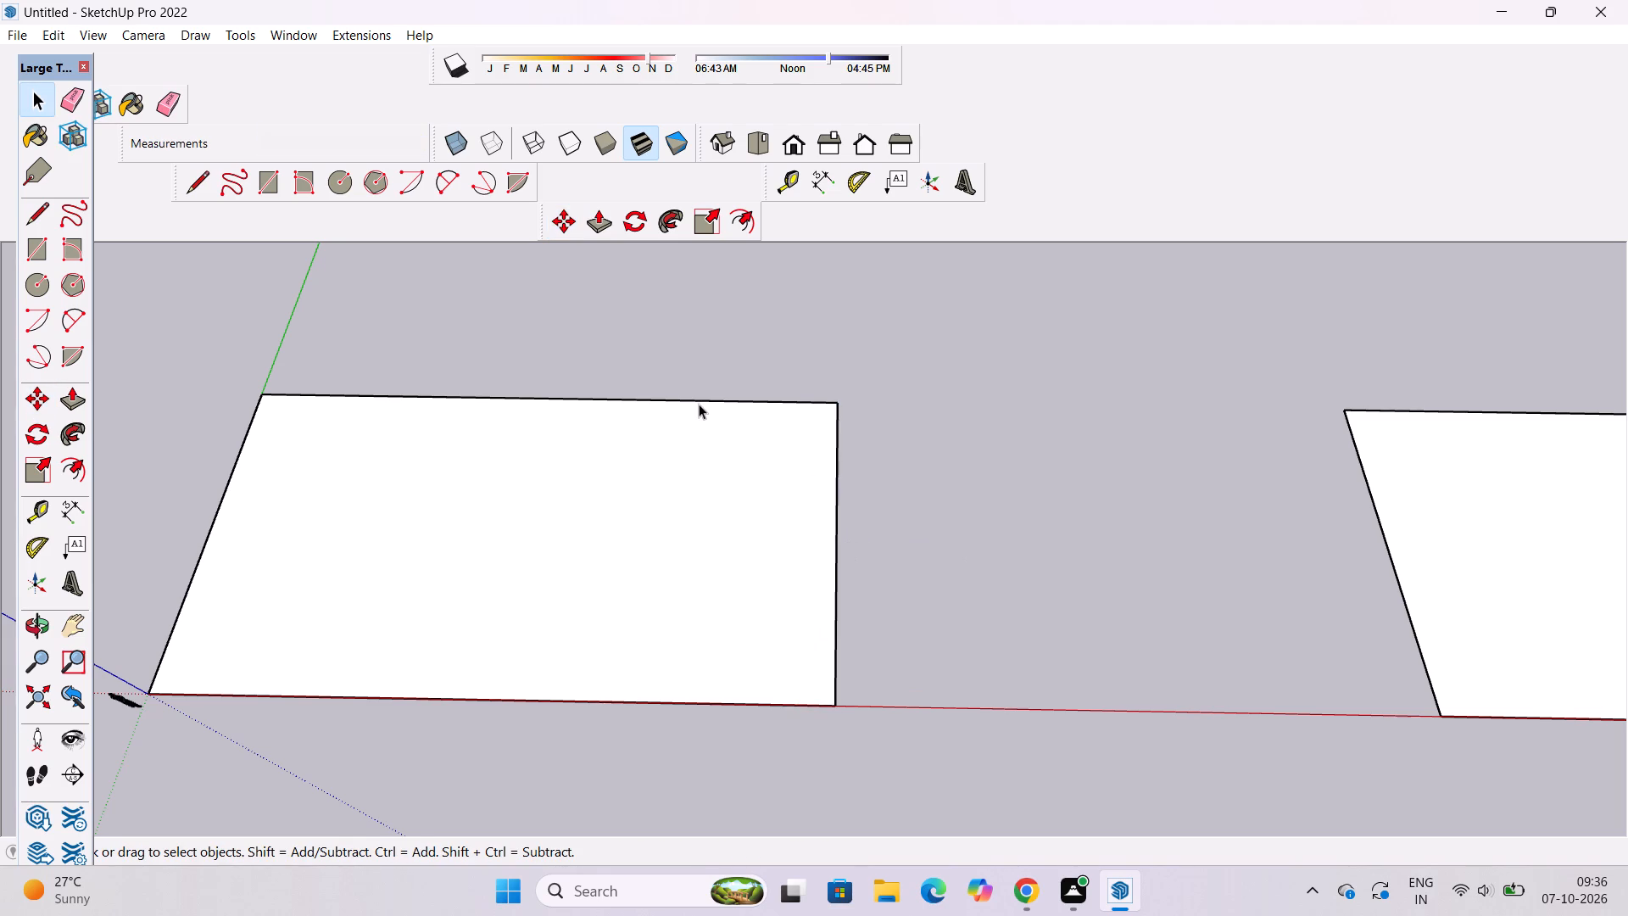
# Move the original base face's rear edge 10' outward along the green axis.
pyautogui.click(697, 400)
pyautogui.press('m')
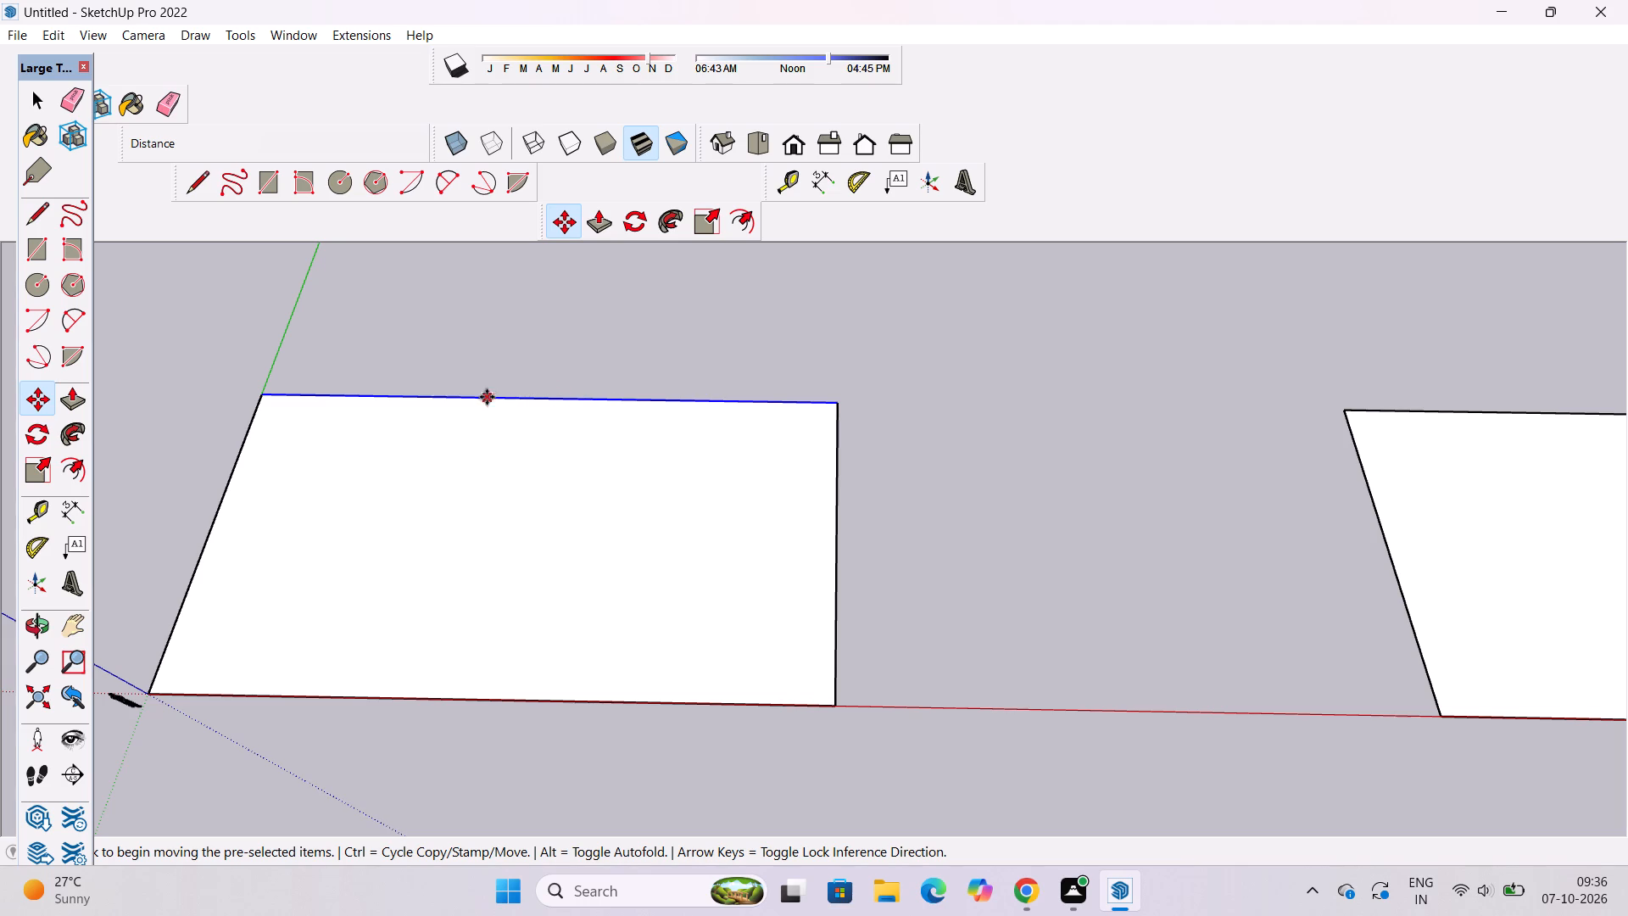
pyautogui.click(549, 397)
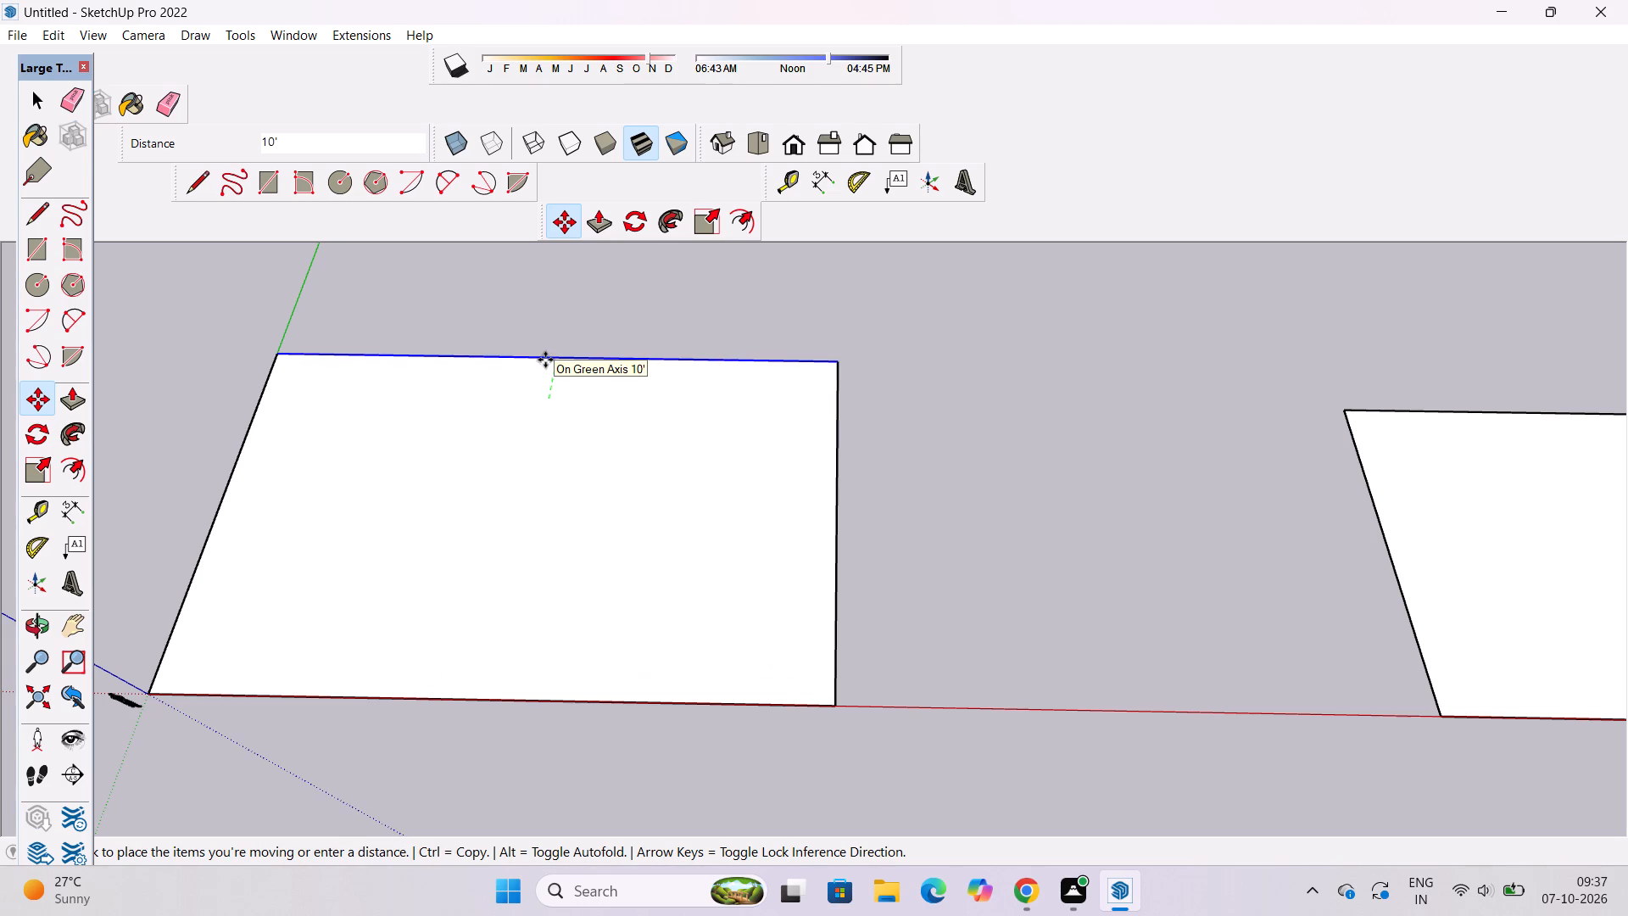
pyautogui.click(545, 360)
pyautogui.press('space')
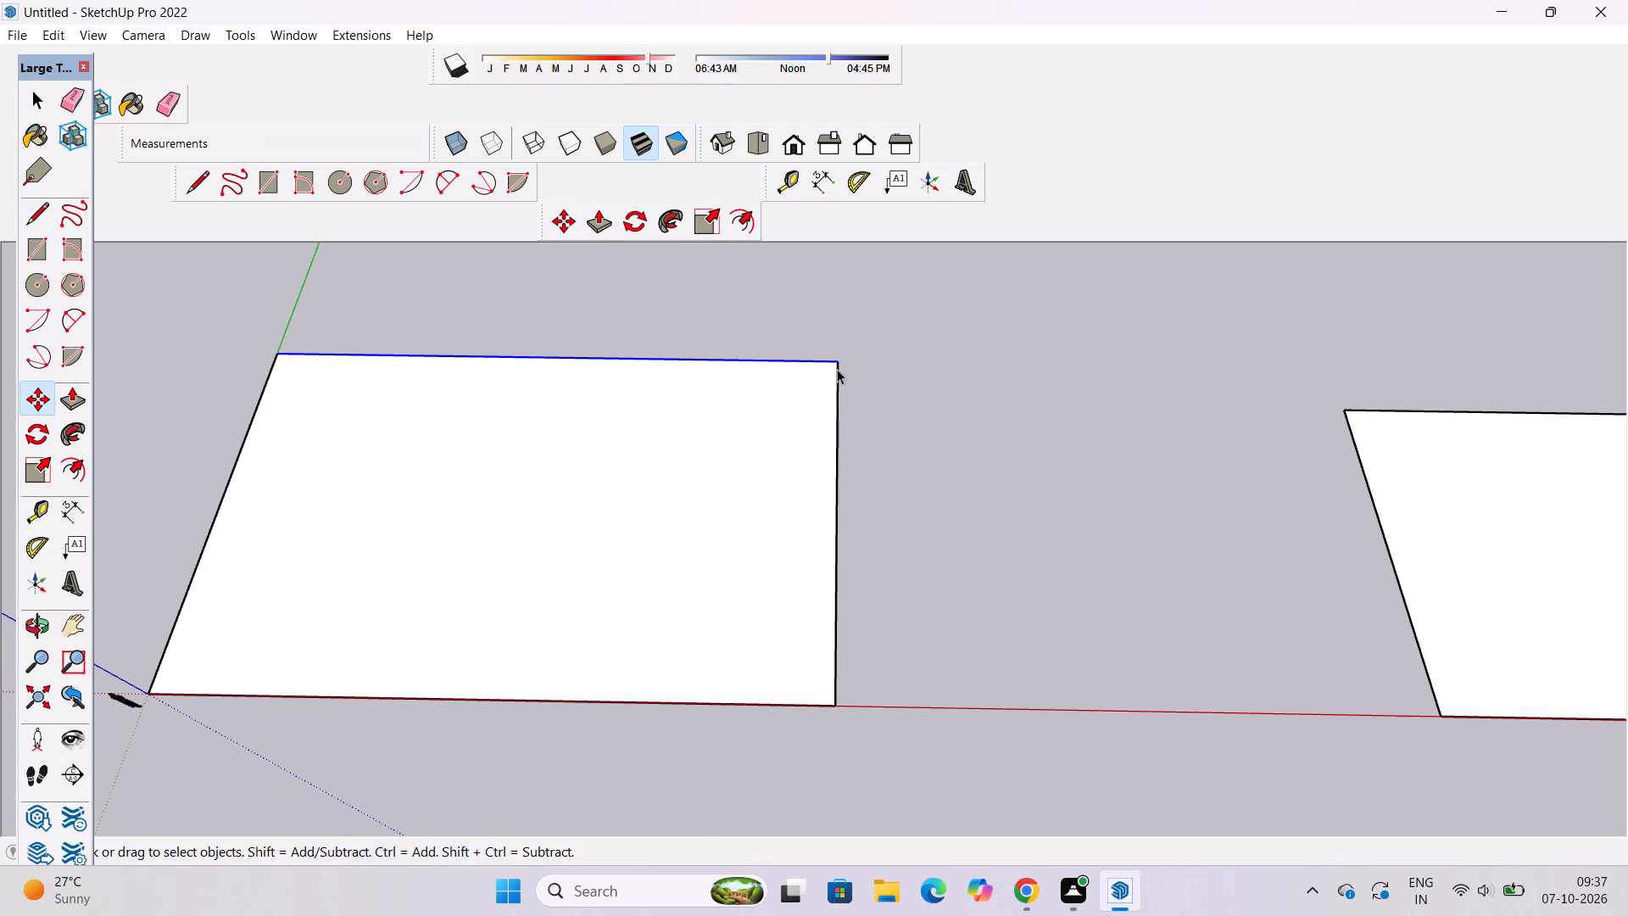
pyautogui.click(906, 373)
# Examine the enlarged base face beside its copy, including a close look along its front edge.
pyautogui.press('o')
pyautogui.scroll(-3, 758, 489)
pyautogui.keyDown('shift'); pyautogui.moveTo(758, 489); pyautogui.dragTo(765, 522); pyautogui.keyUp('shift')
pyautogui.scroll(1, 765, 522)
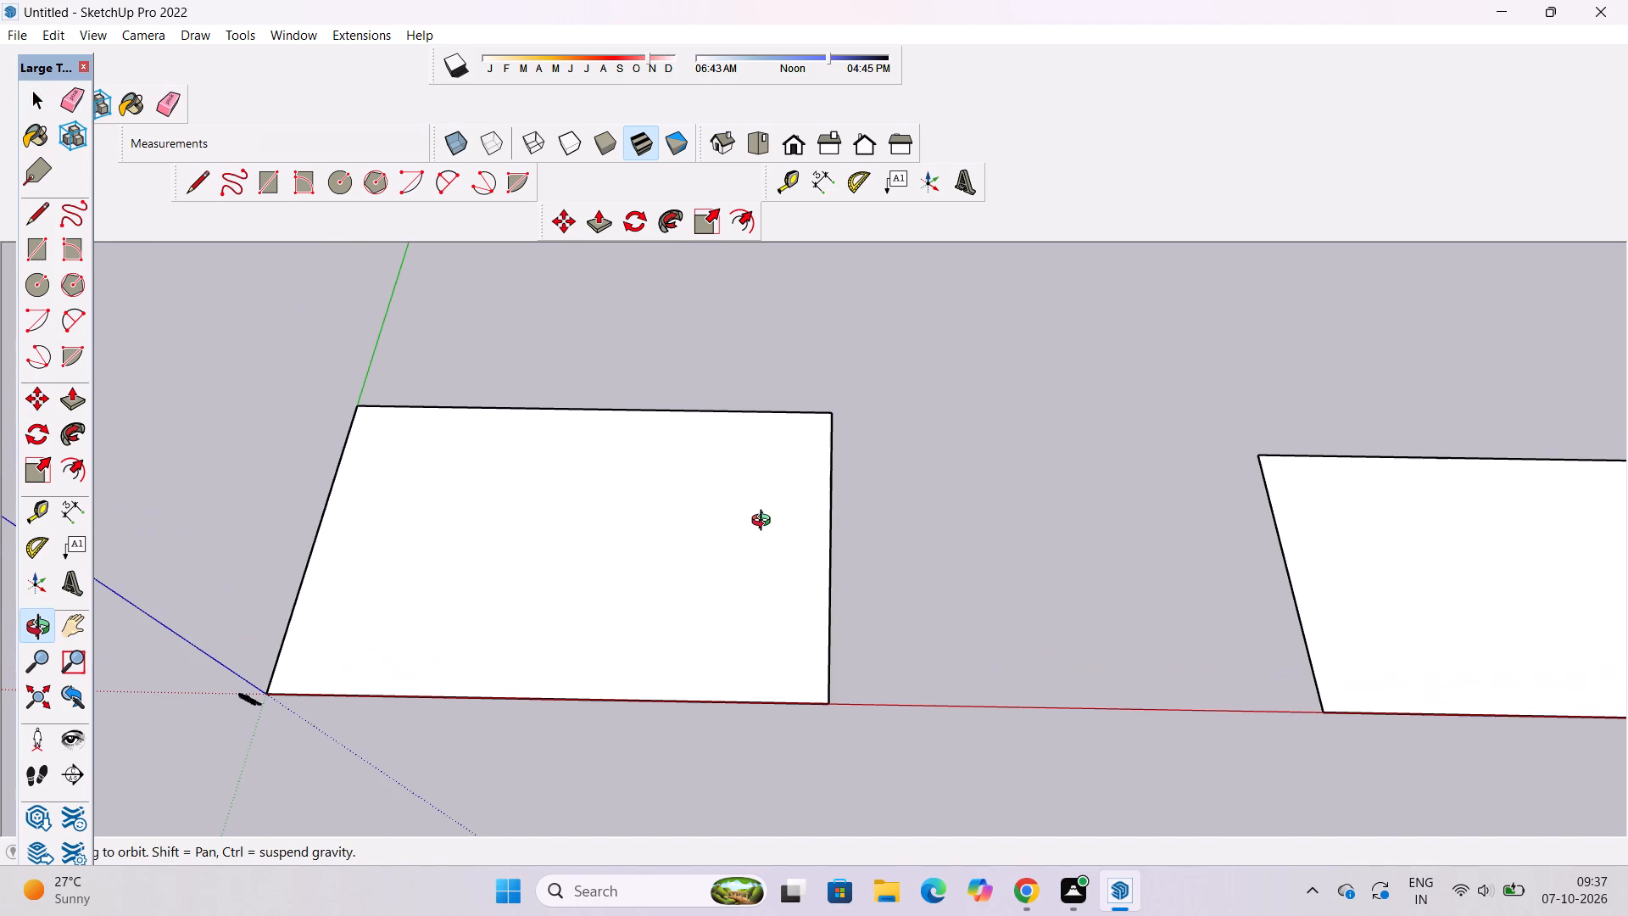
pyautogui.scroll(-1, 765, 522)
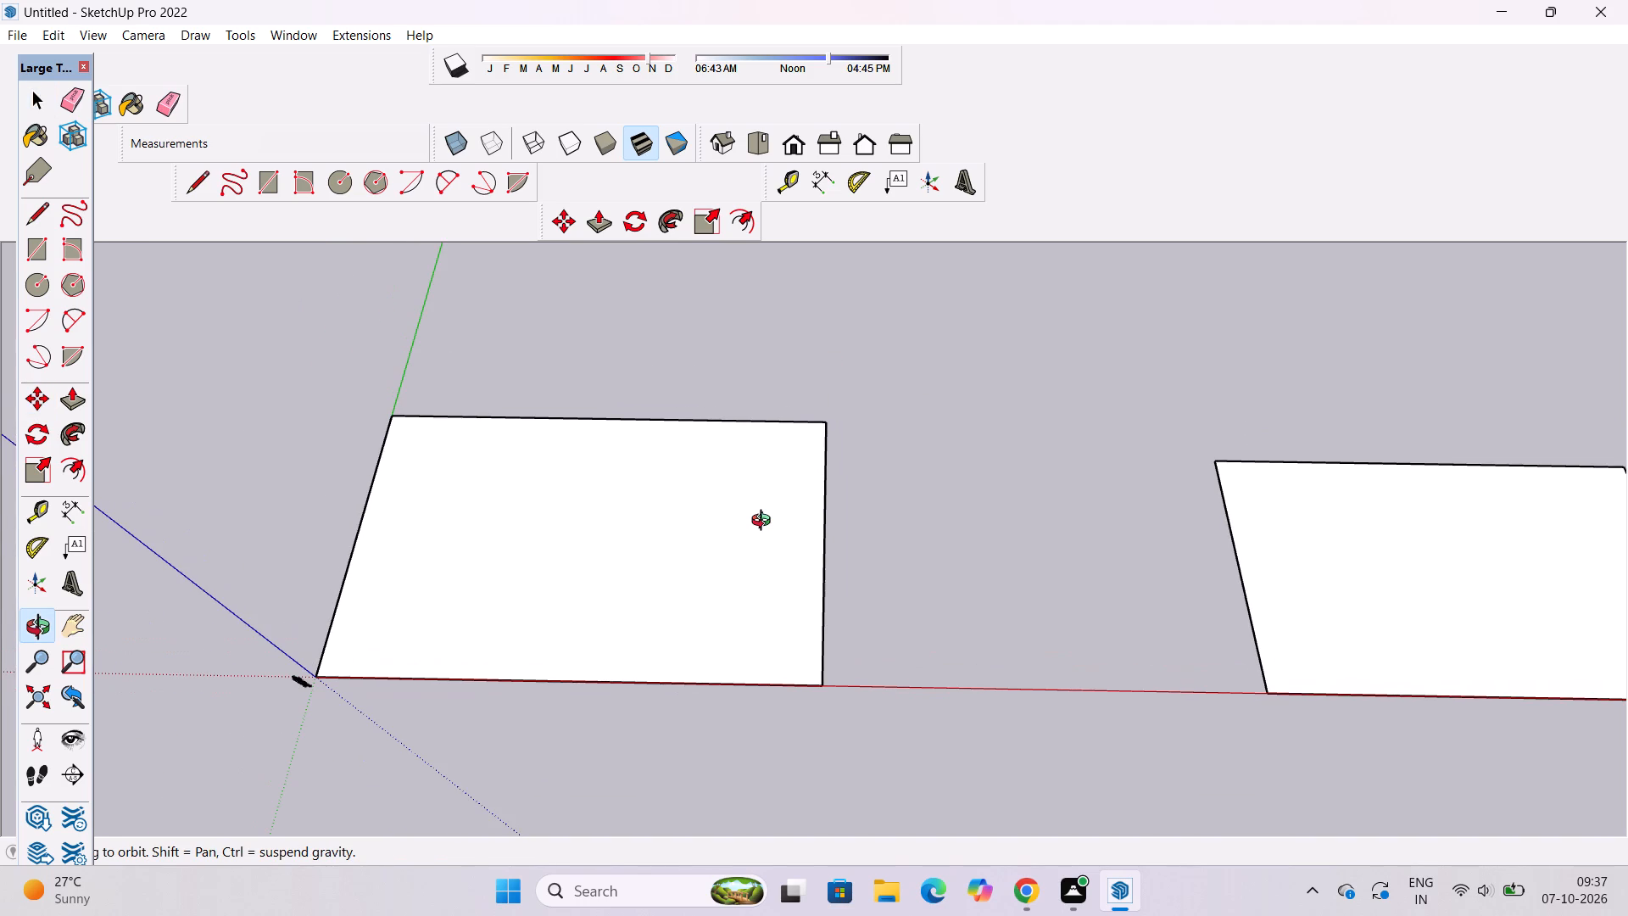
pyautogui.scroll(-1, 765, 522)
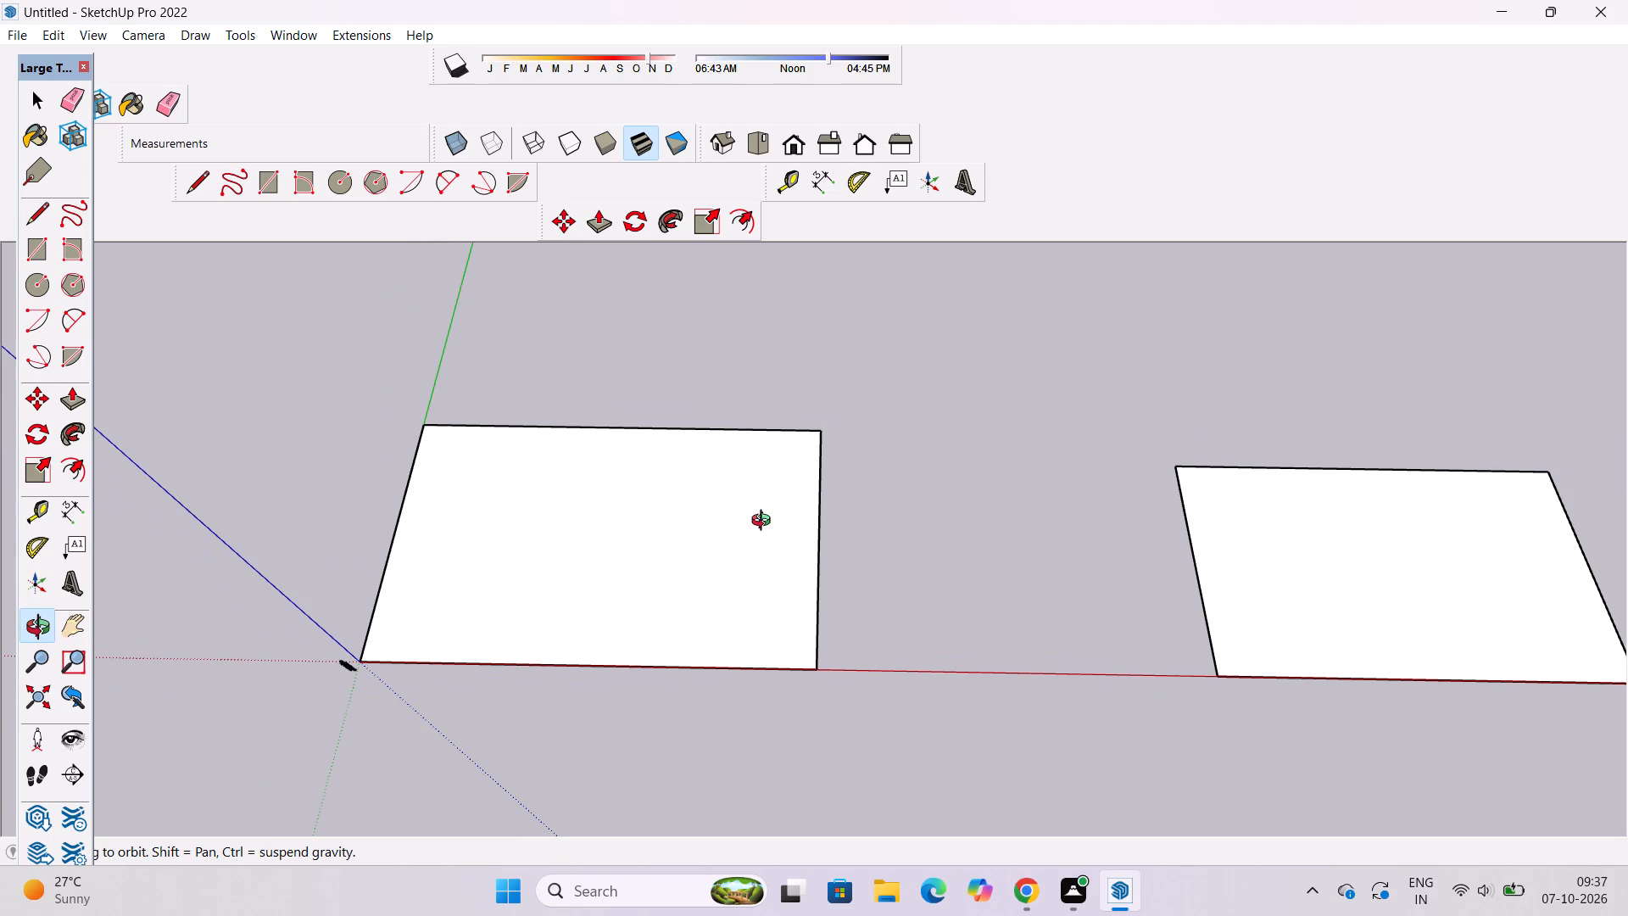
pyautogui.scroll(1, 765, 522)
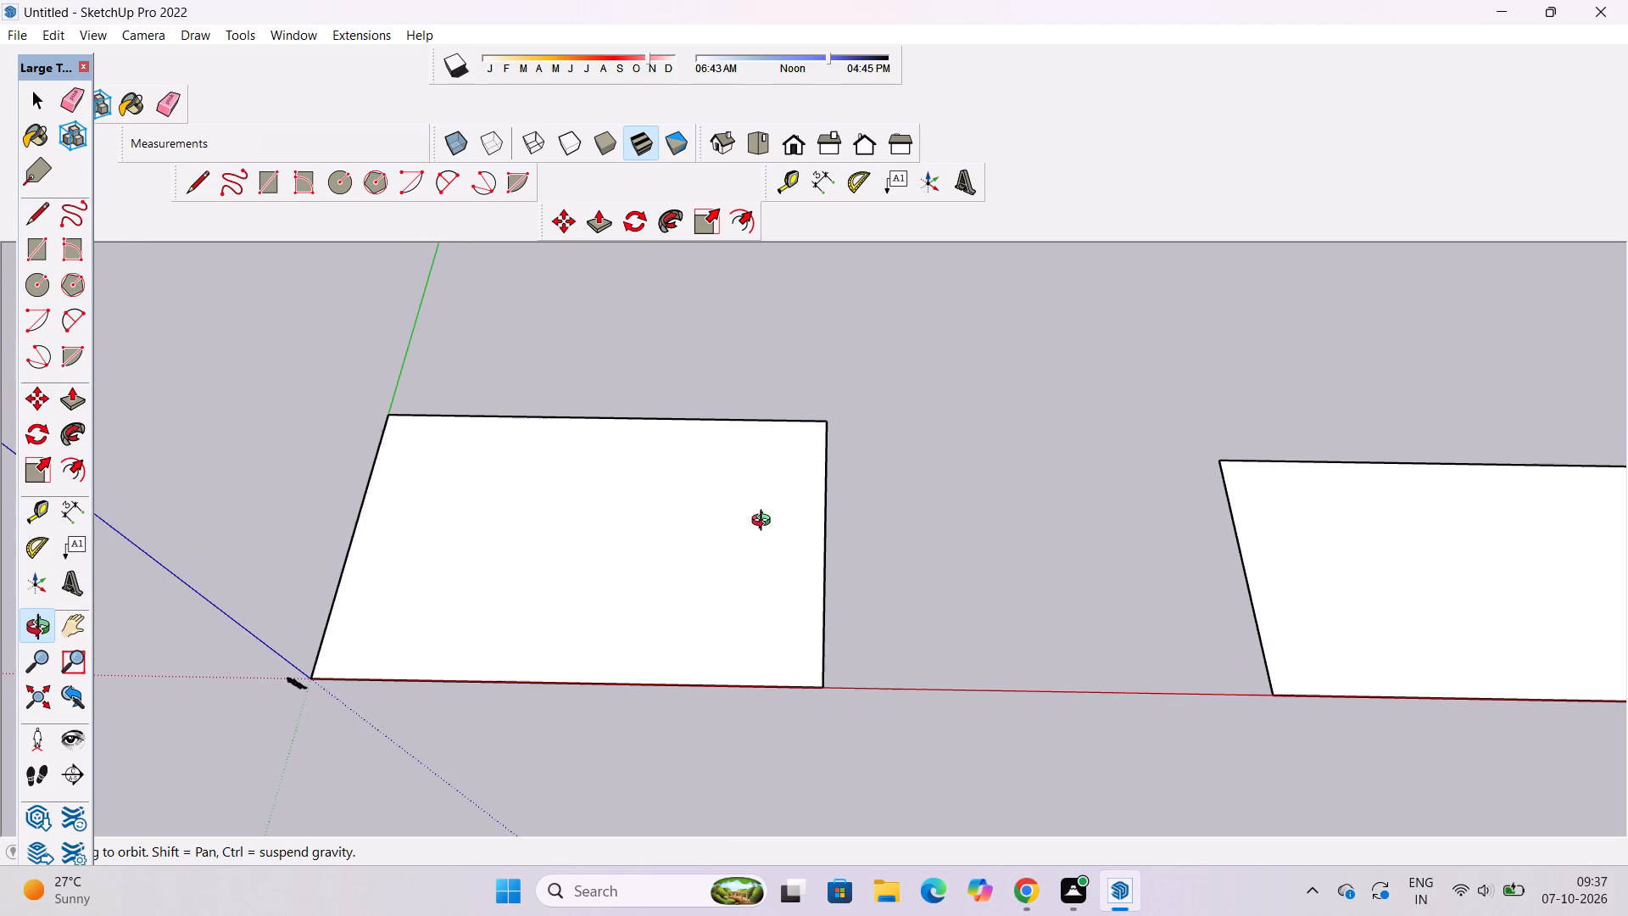
pyautogui.scroll(-2, 765, 522)
pyautogui.scroll(2, 765, 522)
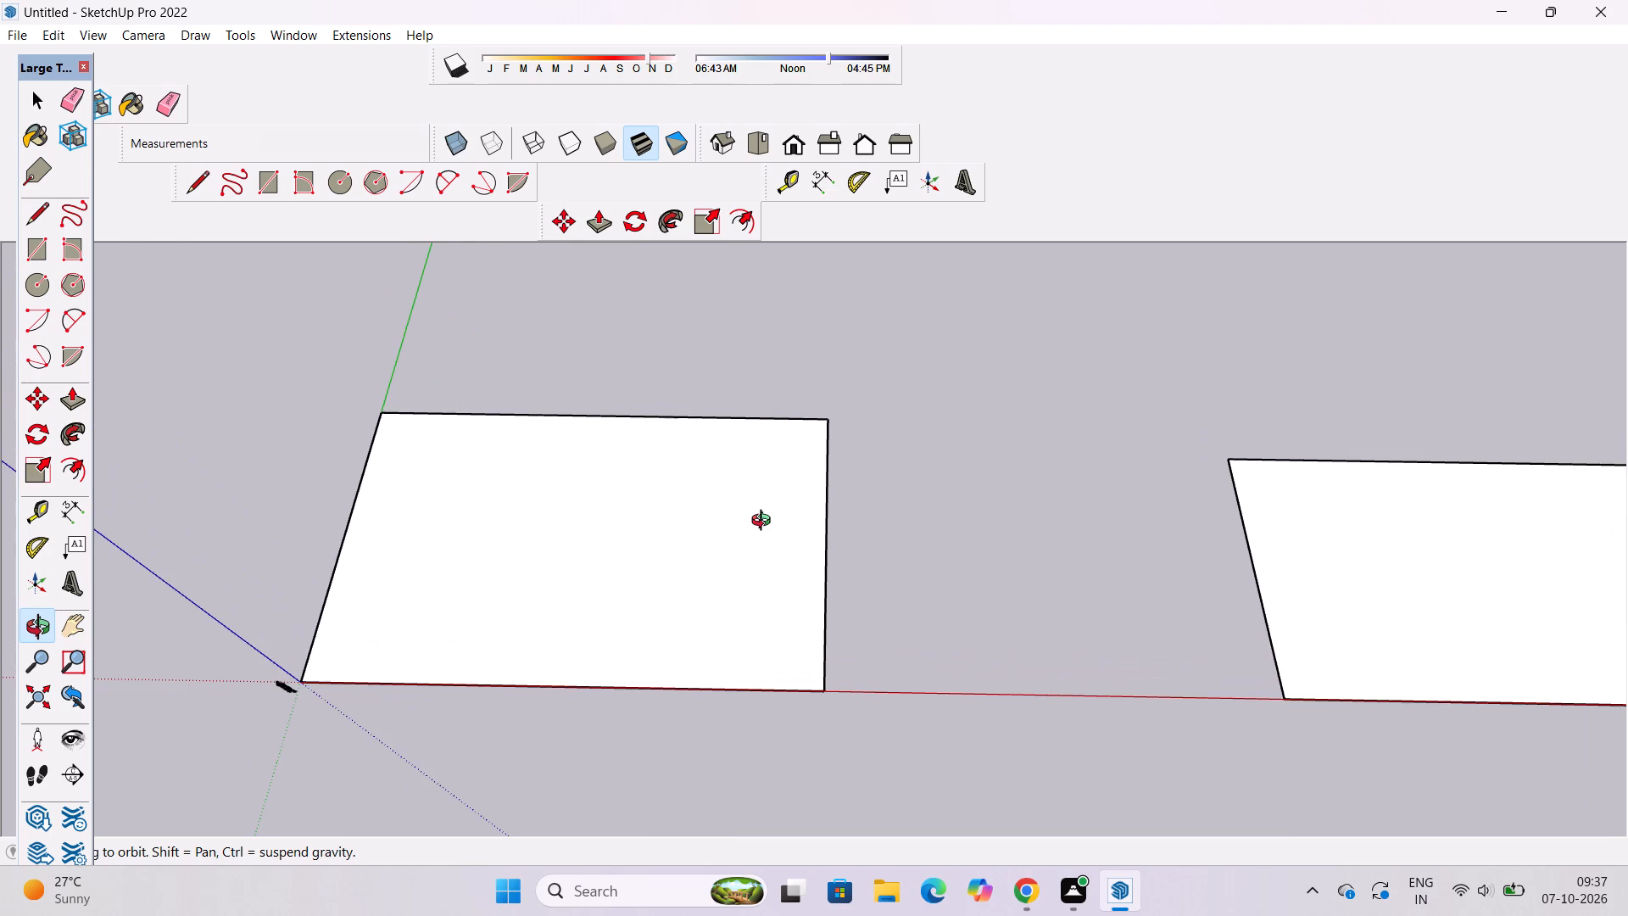
pyautogui.scroll(-3, 765, 522)
pyautogui.scroll(3, 765, 522)
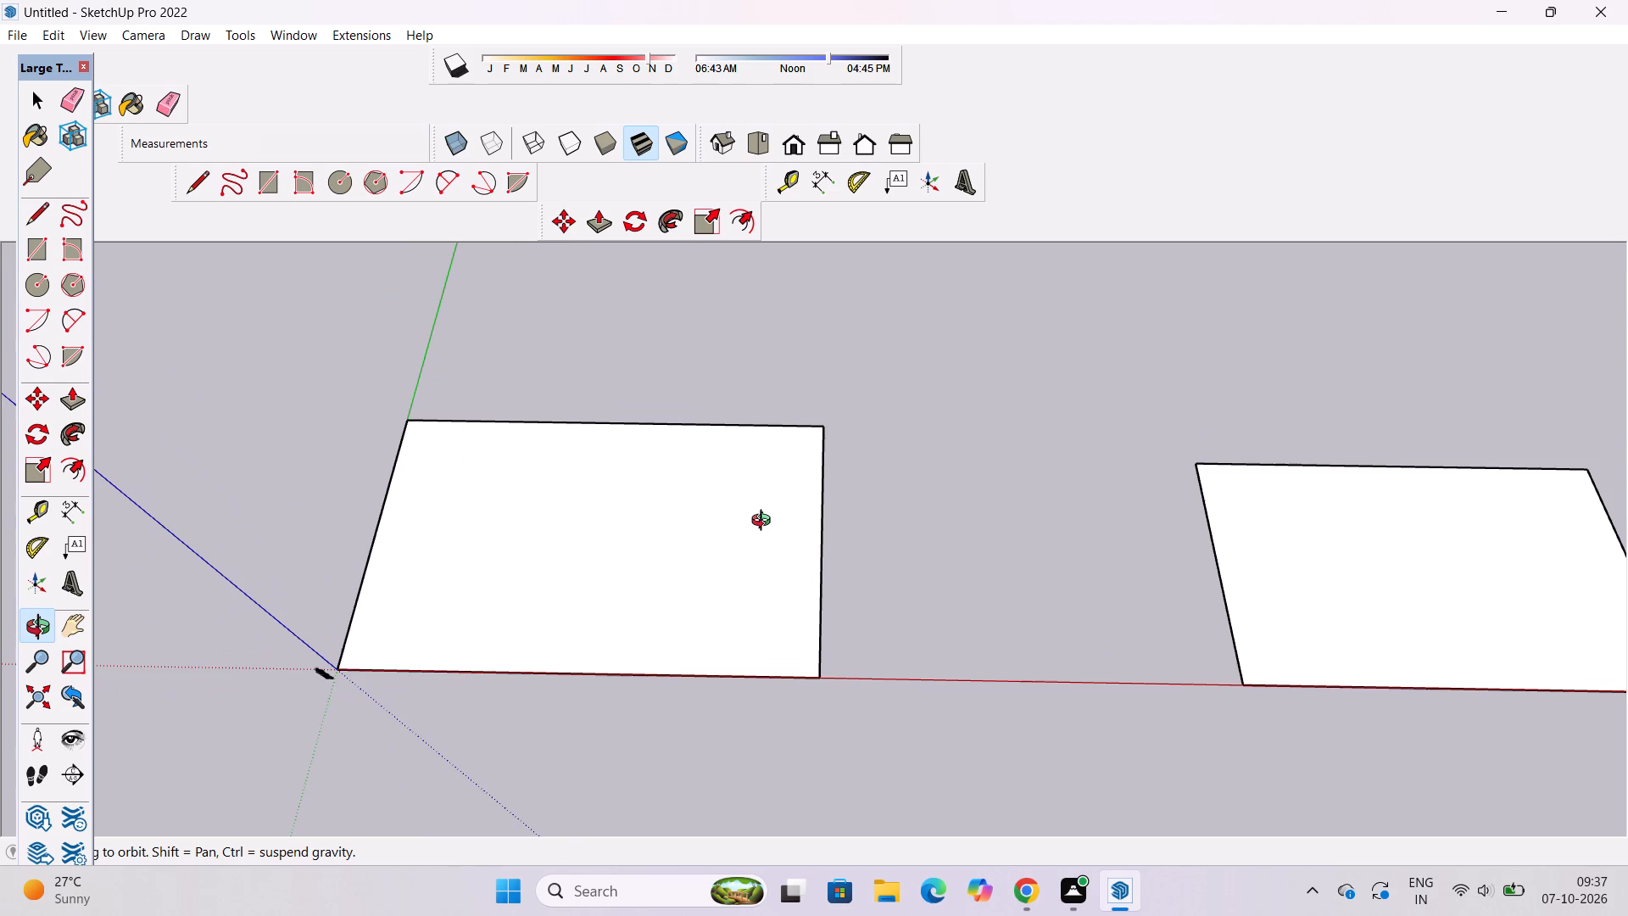
pyautogui.scroll(-1, 765, 522)
pyautogui.scroll(1, 765, 522)
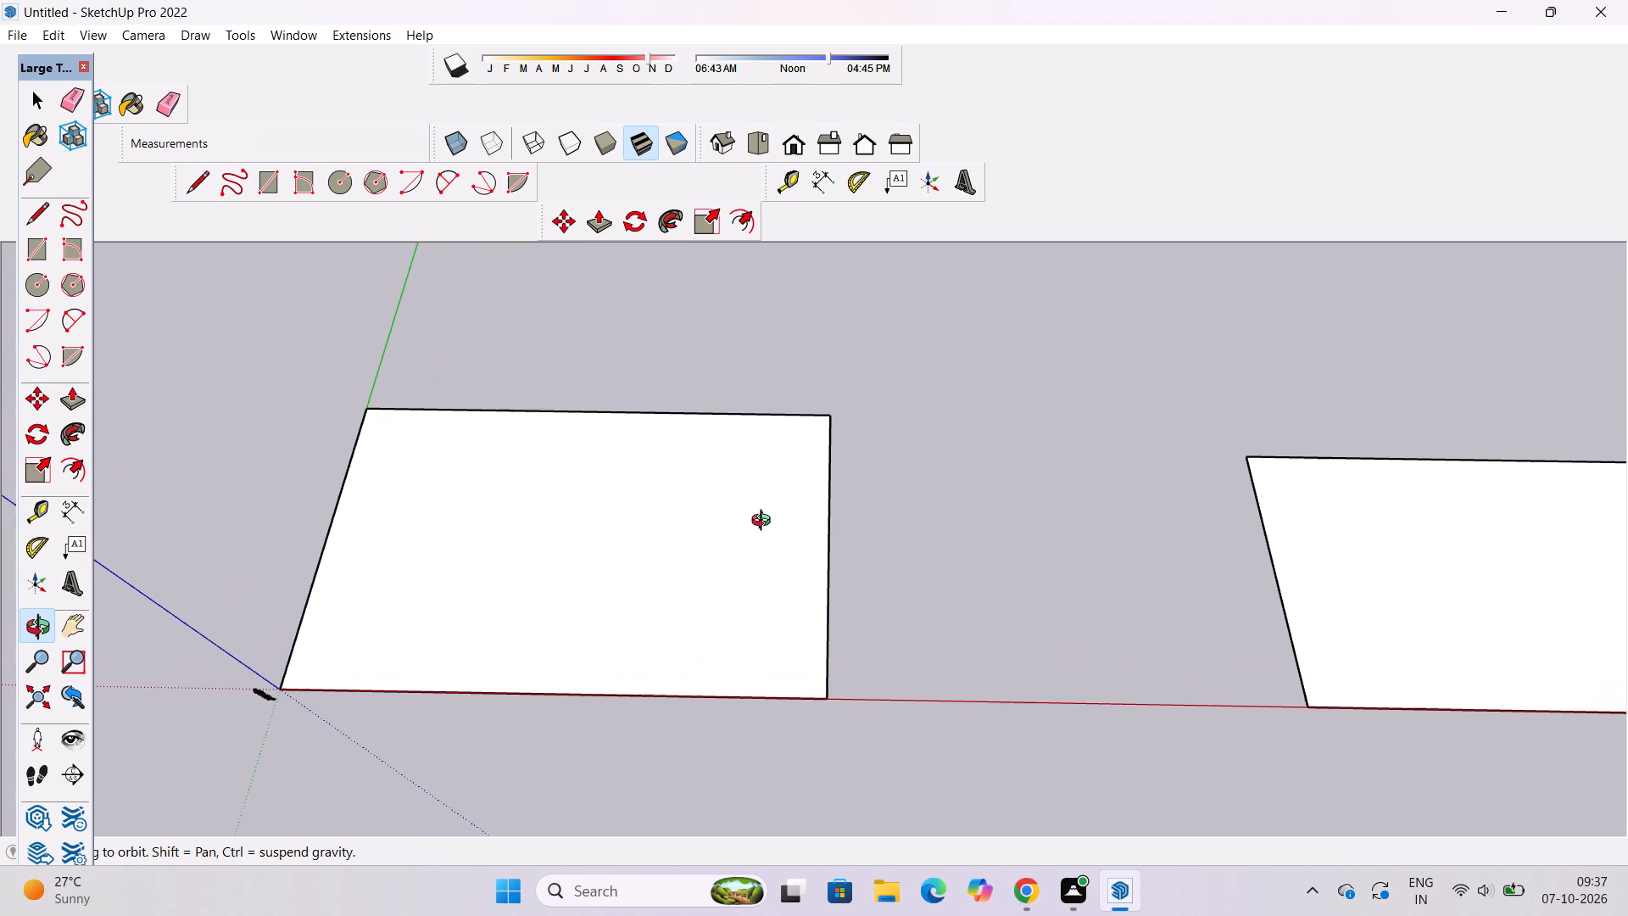
pyautogui.scroll(-3, 766, 544)
pyautogui.scroll(5, 719, 659)
pyautogui.keyDown('shift'); pyautogui.moveTo(520, 655); pyautogui.dragTo(702, 618); pyautogui.keyUp('shift')
pyautogui.keyDown('shift'); pyautogui.click(702, 618); pyautogui.keyUp('shift')
pyautogui.keyDown('shift'); pyautogui.scroll(4, 713, 627); pyautogui.keyUp('shift')
pyautogui.keyDown('shift'); pyautogui.moveTo(713, 627); pyautogui.dragTo(699, 637); pyautogui.keyUp('shift')
pyautogui.scroll(4, 698, 637)
pyautogui.scroll(-3, 697, 636)
pyautogui.scroll(3, 697, 636)
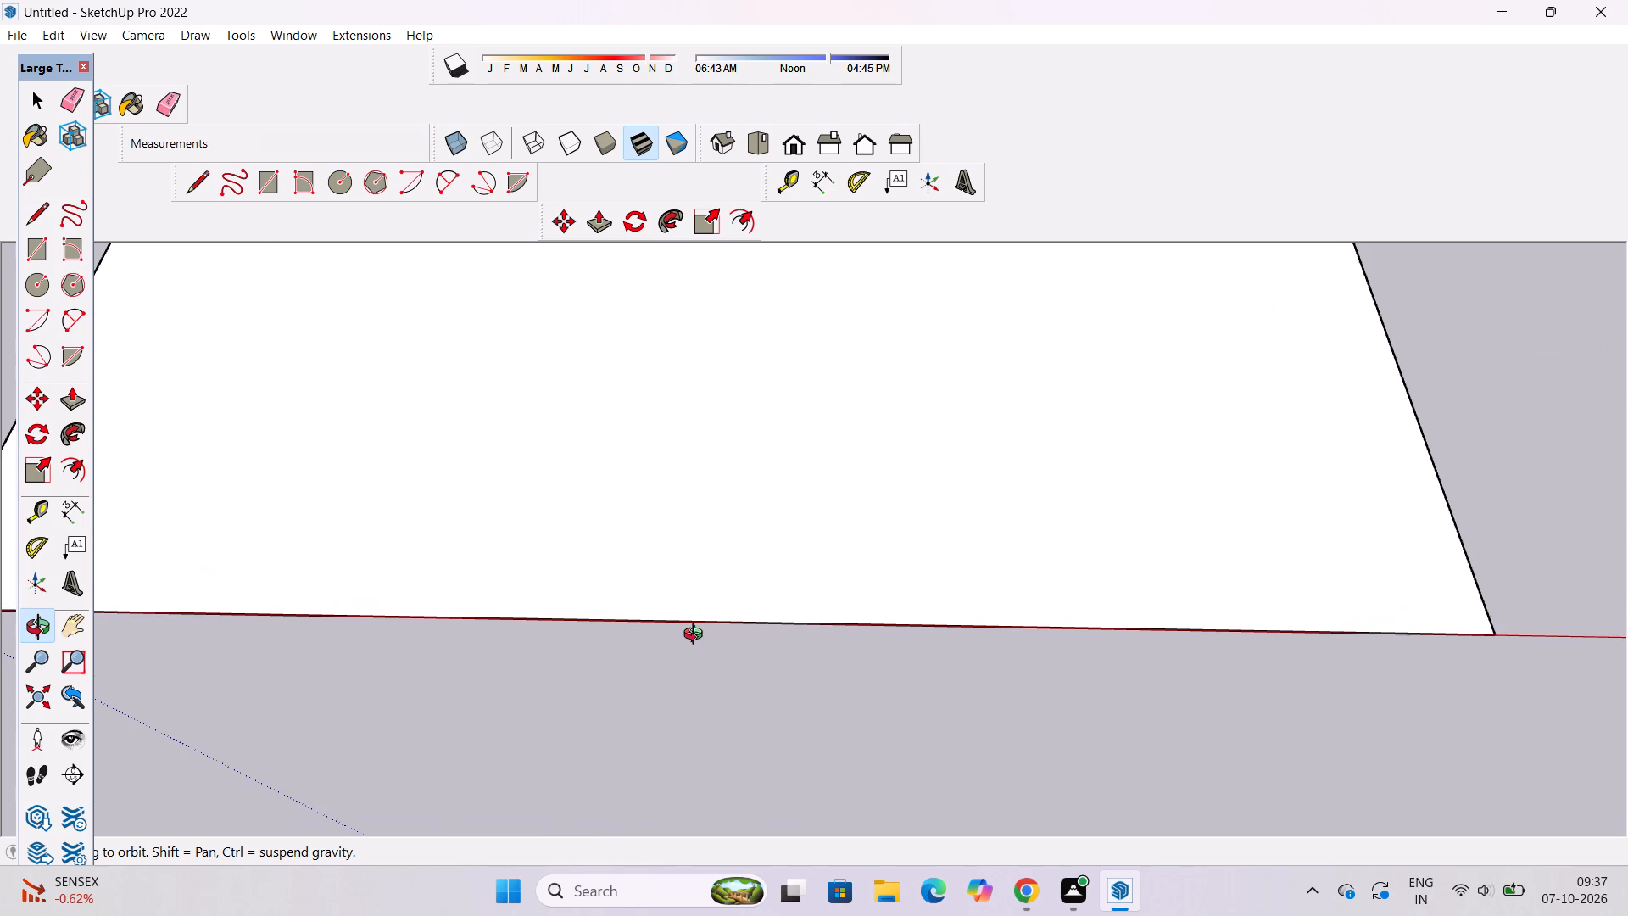
pyautogui.scroll(-2, 696, 636)
pyautogui.scroll(2, 696, 636)
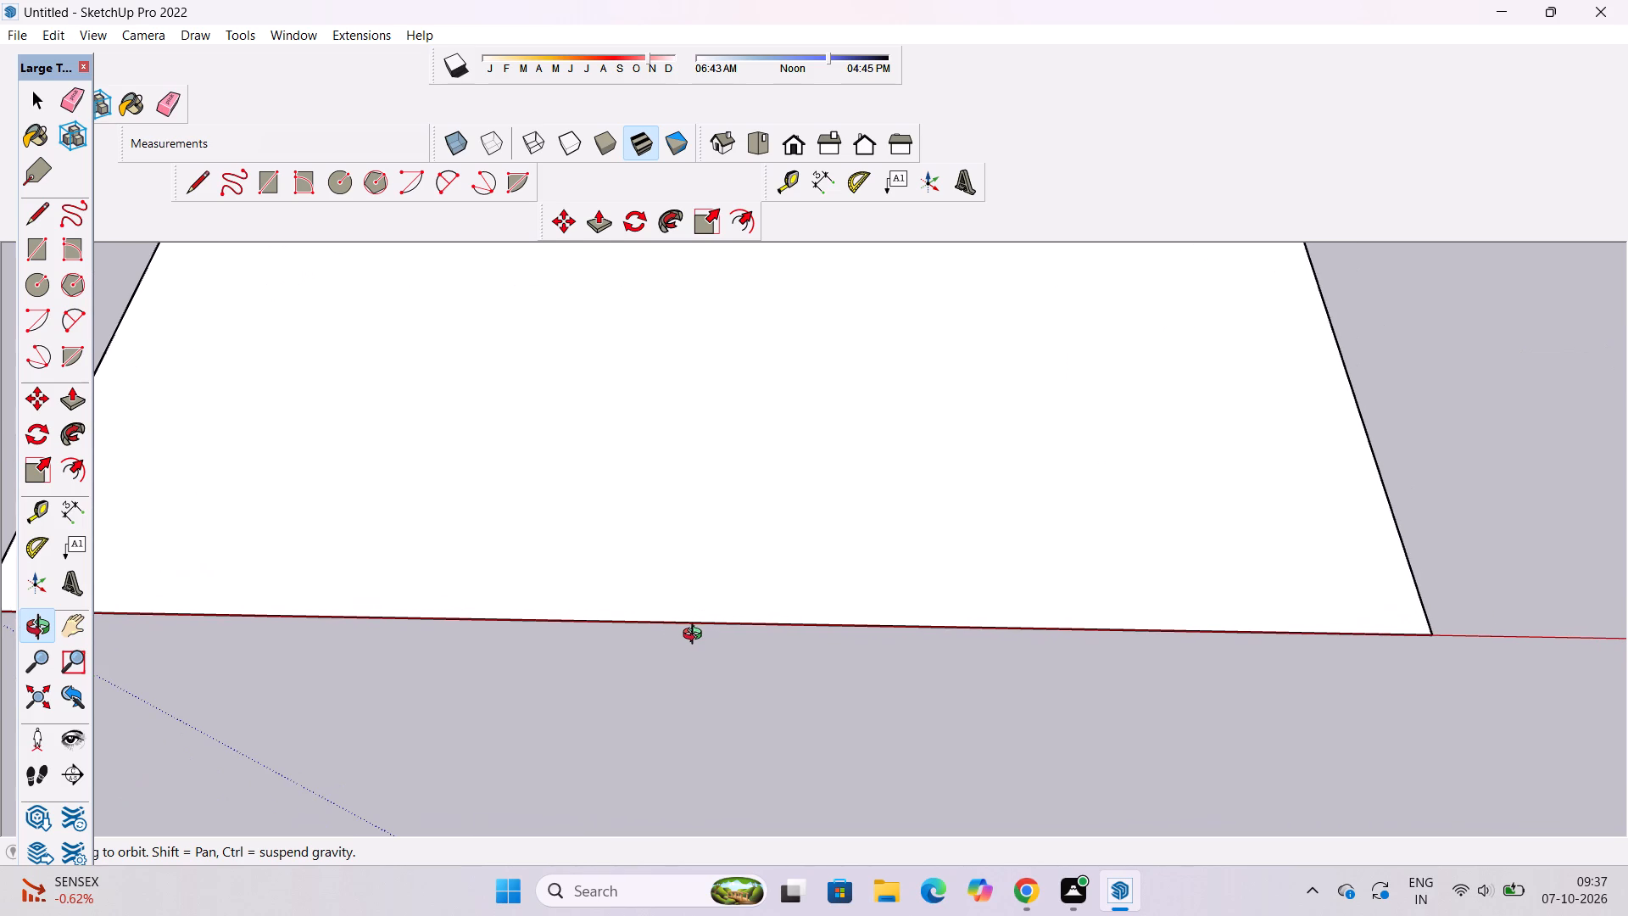
pyautogui.scroll(-1, 695, 634)
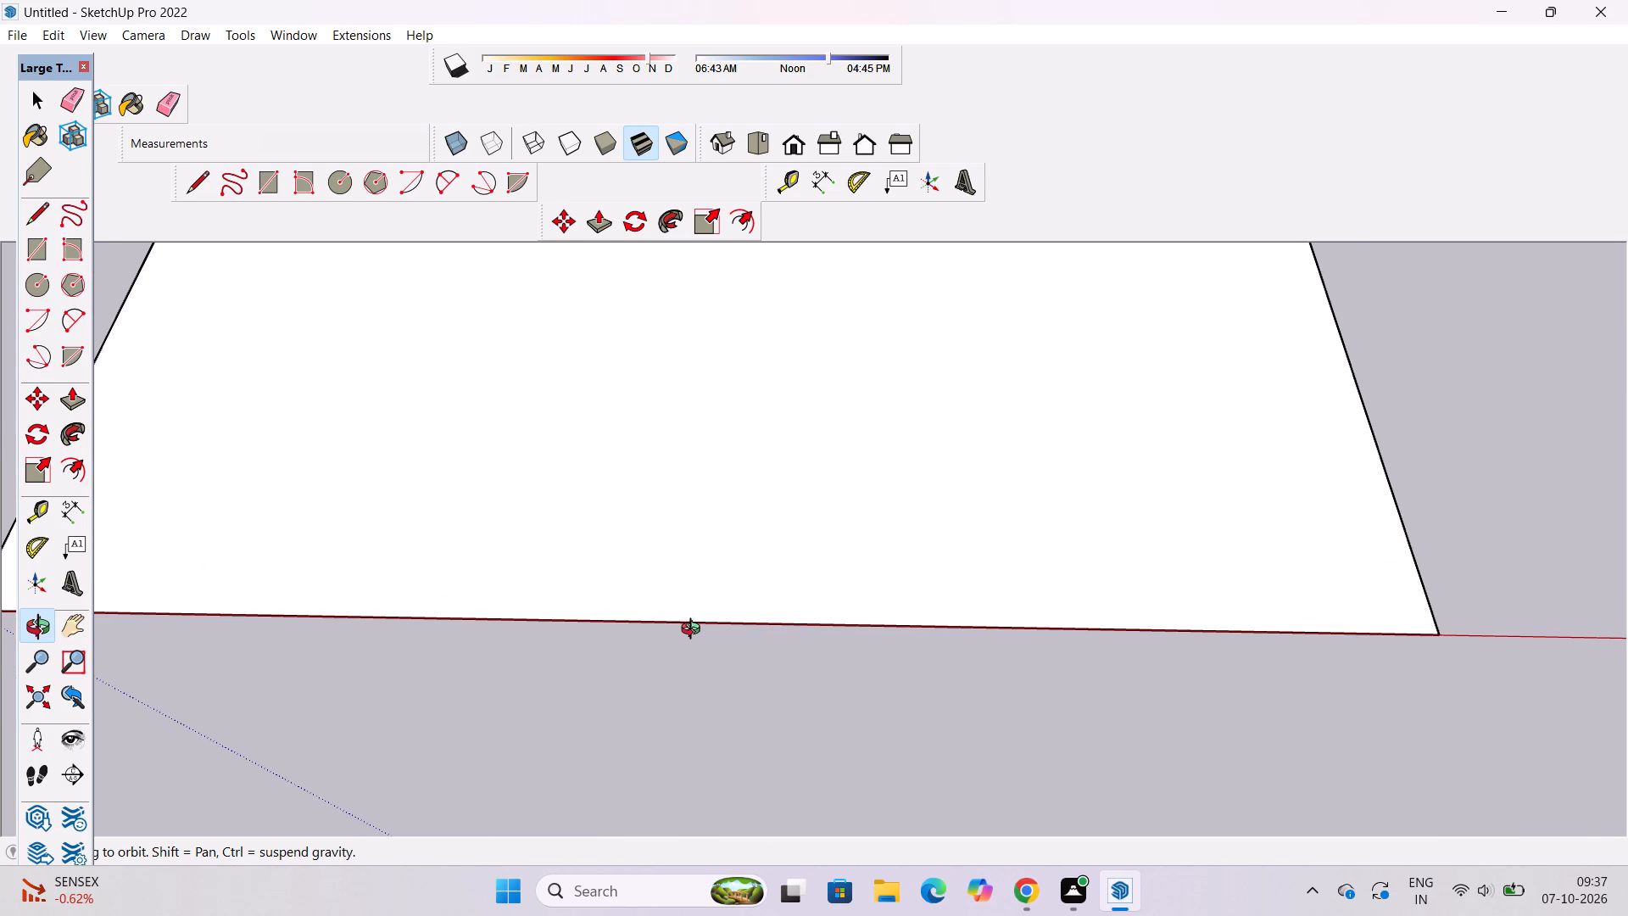
pyautogui.scroll(1, 694, 631)
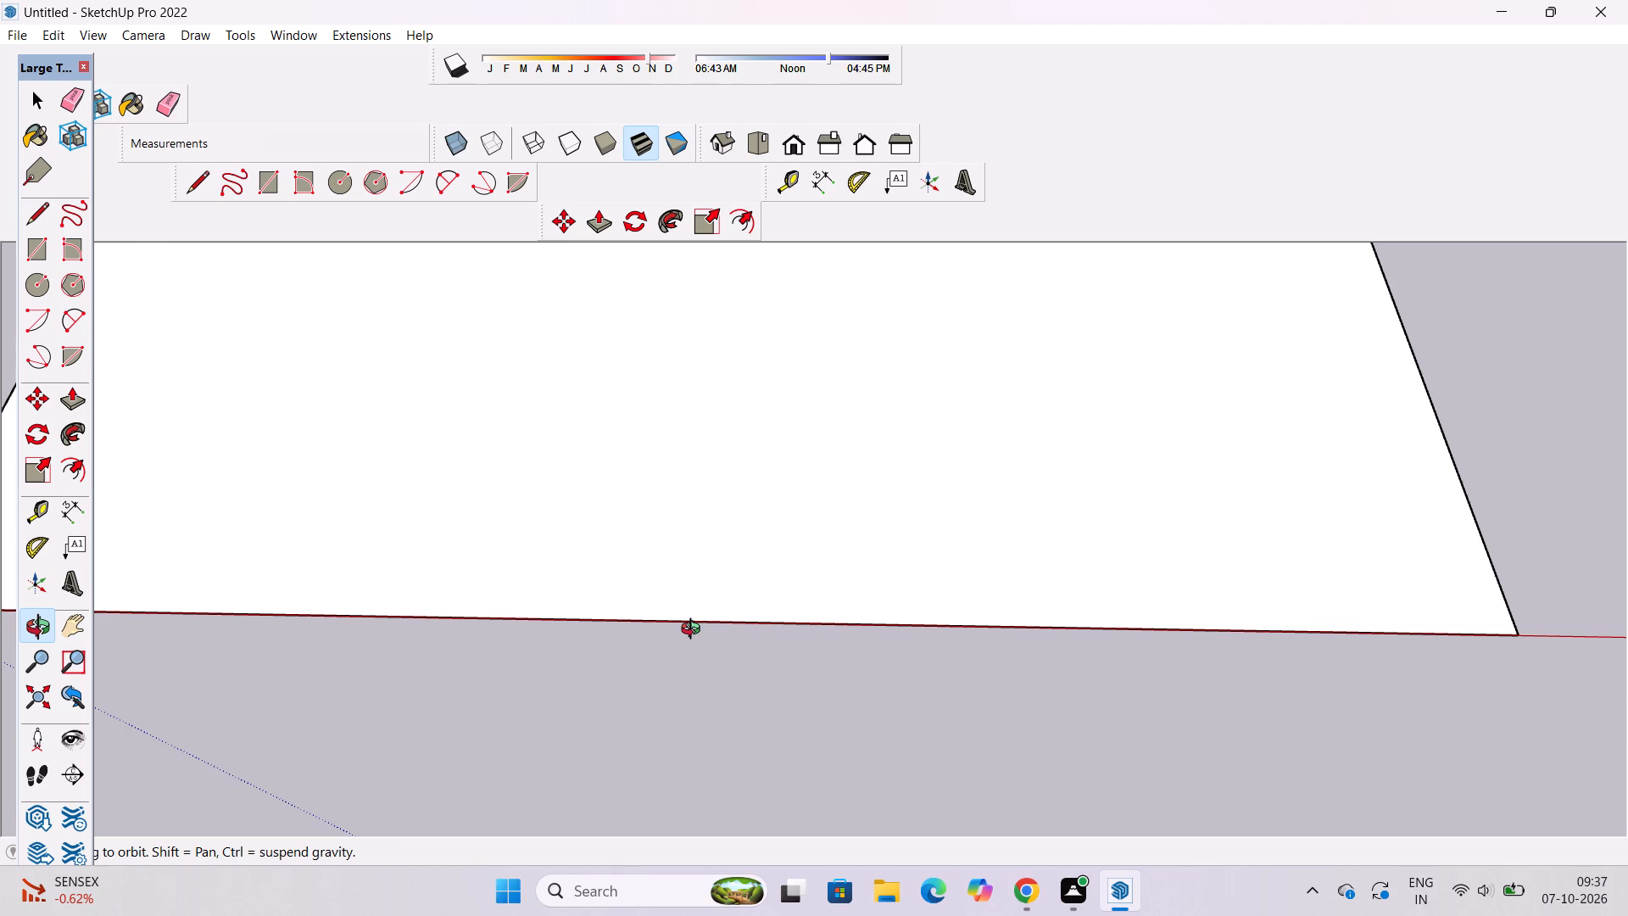
pyautogui.scroll(-2, 694, 631)
pyautogui.scroll(2, 694, 631)
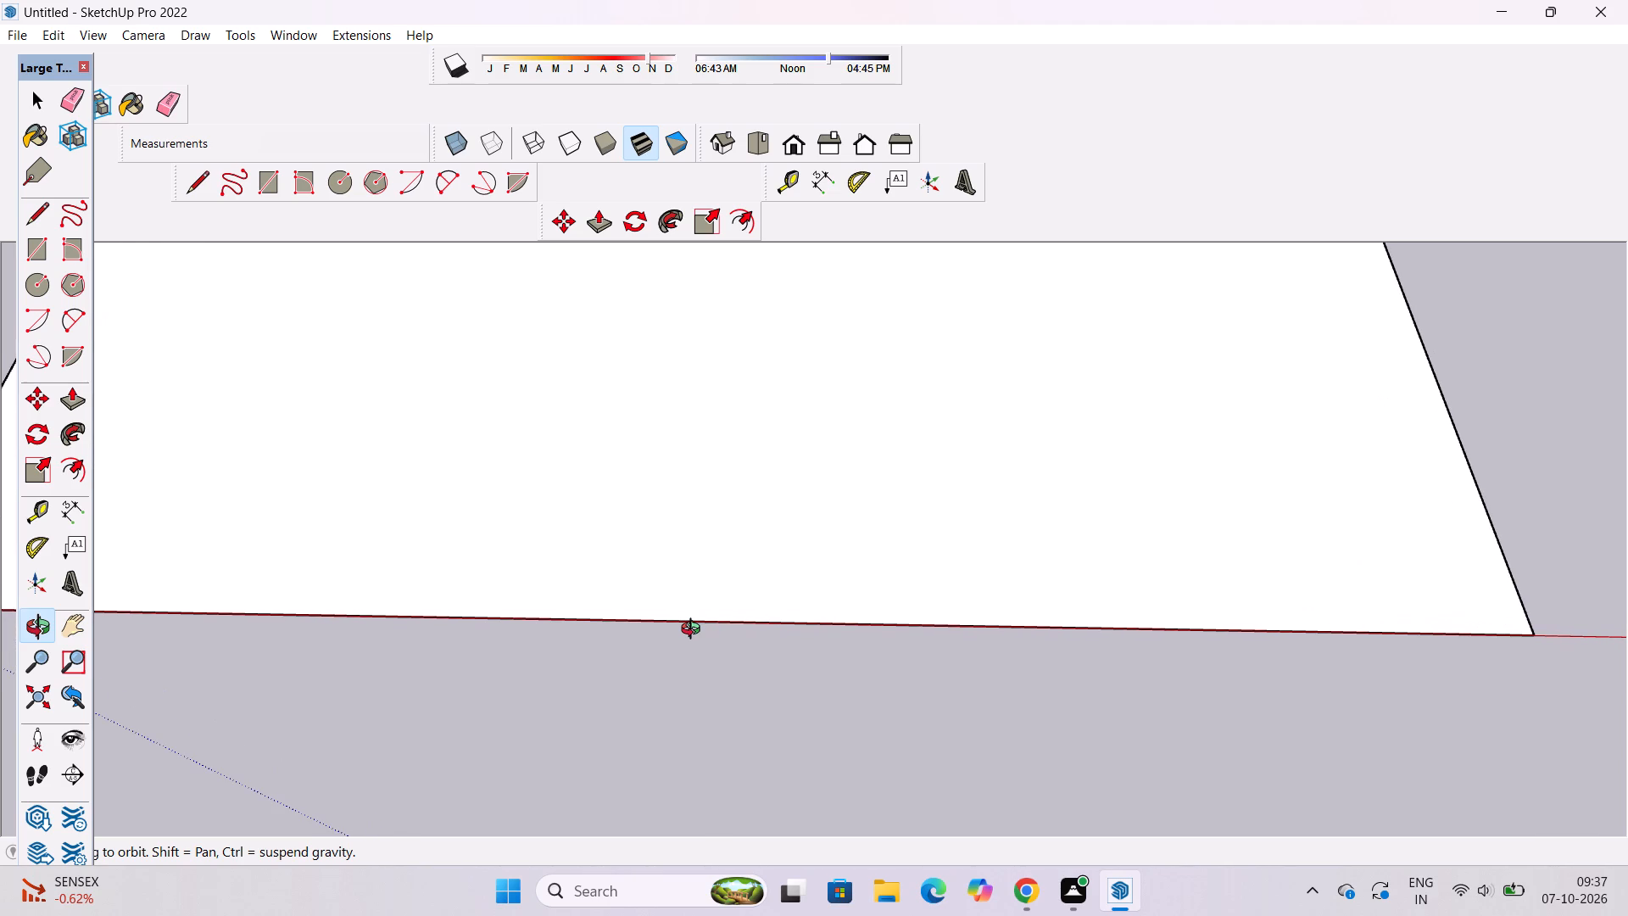
pyautogui.scroll(-1, 694, 631)
pyautogui.scroll(1, 694, 615)
pyautogui.scroll(-1, 694, 615)
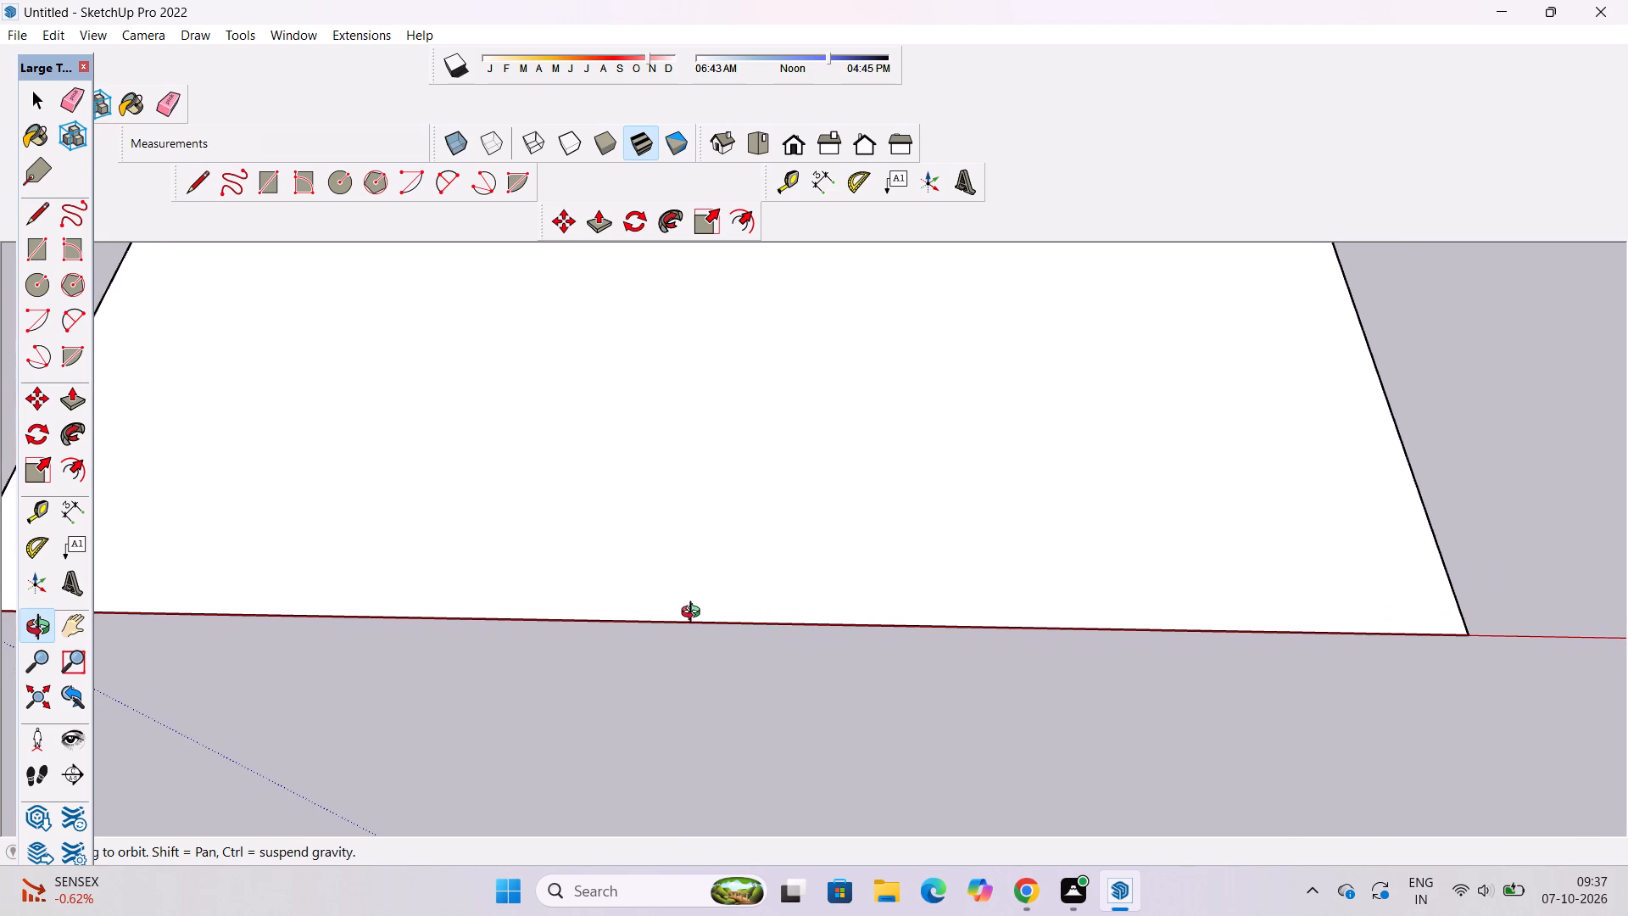
pyautogui.scroll(1, 694, 614)
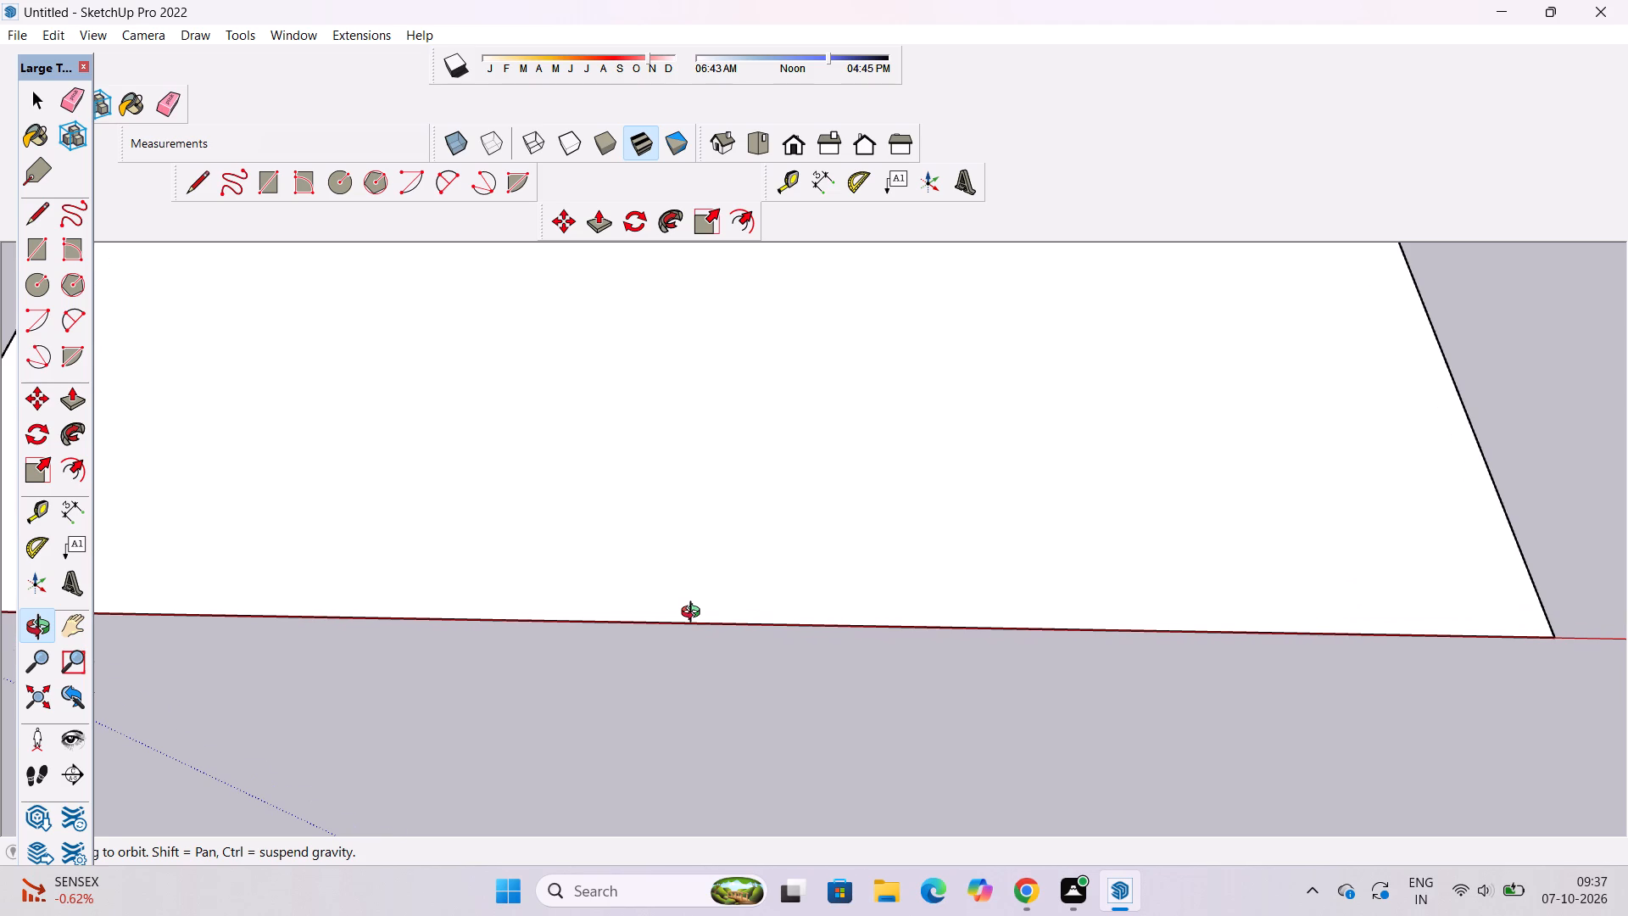
pyautogui.scroll(-5, 694, 614)
pyautogui.scroll(1, 694, 614)
# Delete the copied base face beside the original, including its leftover side edge.
pyautogui.keyDown('shift'); pyautogui.moveTo(758, 573); pyautogui.dragTo(749, 610); pyautogui.keyUp('shift')
pyautogui.keyDown('shift'); pyautogui.scroll(-6, 749, 610); pyautogui.keyUp('shift')
pyautogui.keyDown('shift'); pyautogui.moveTo(753, 607); pyautogui.dragTo(645, 606); pyautogui.keyUp('shift')
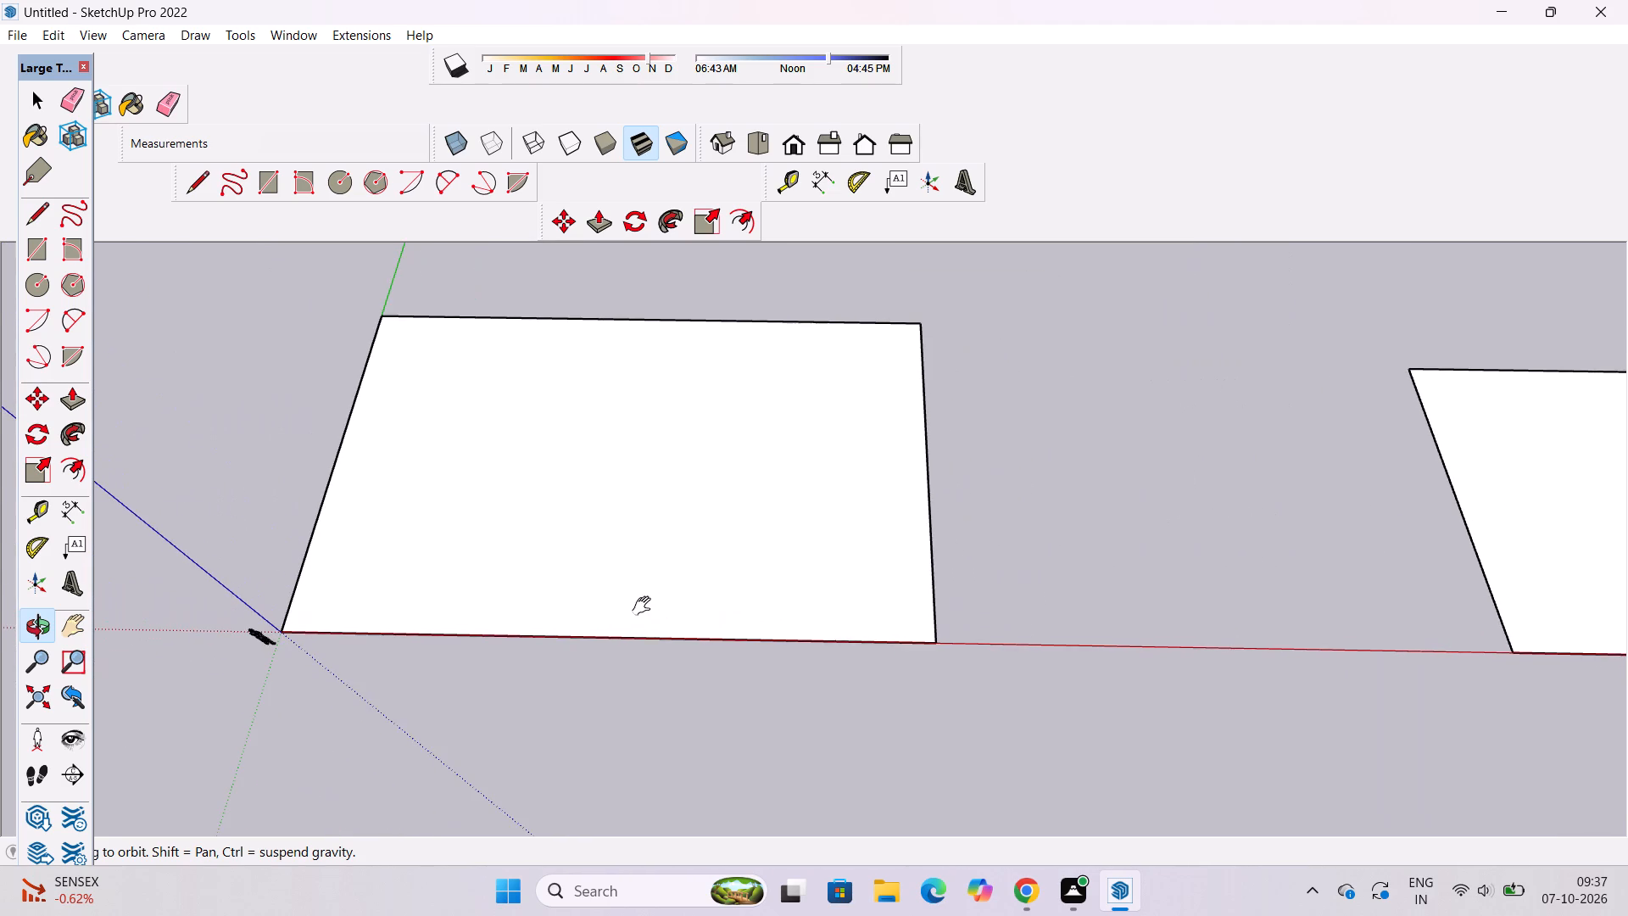
pyautogui.scroll(-4, 563, 572)
pyautogui.press('space')
pyautogui.click(915, 532)
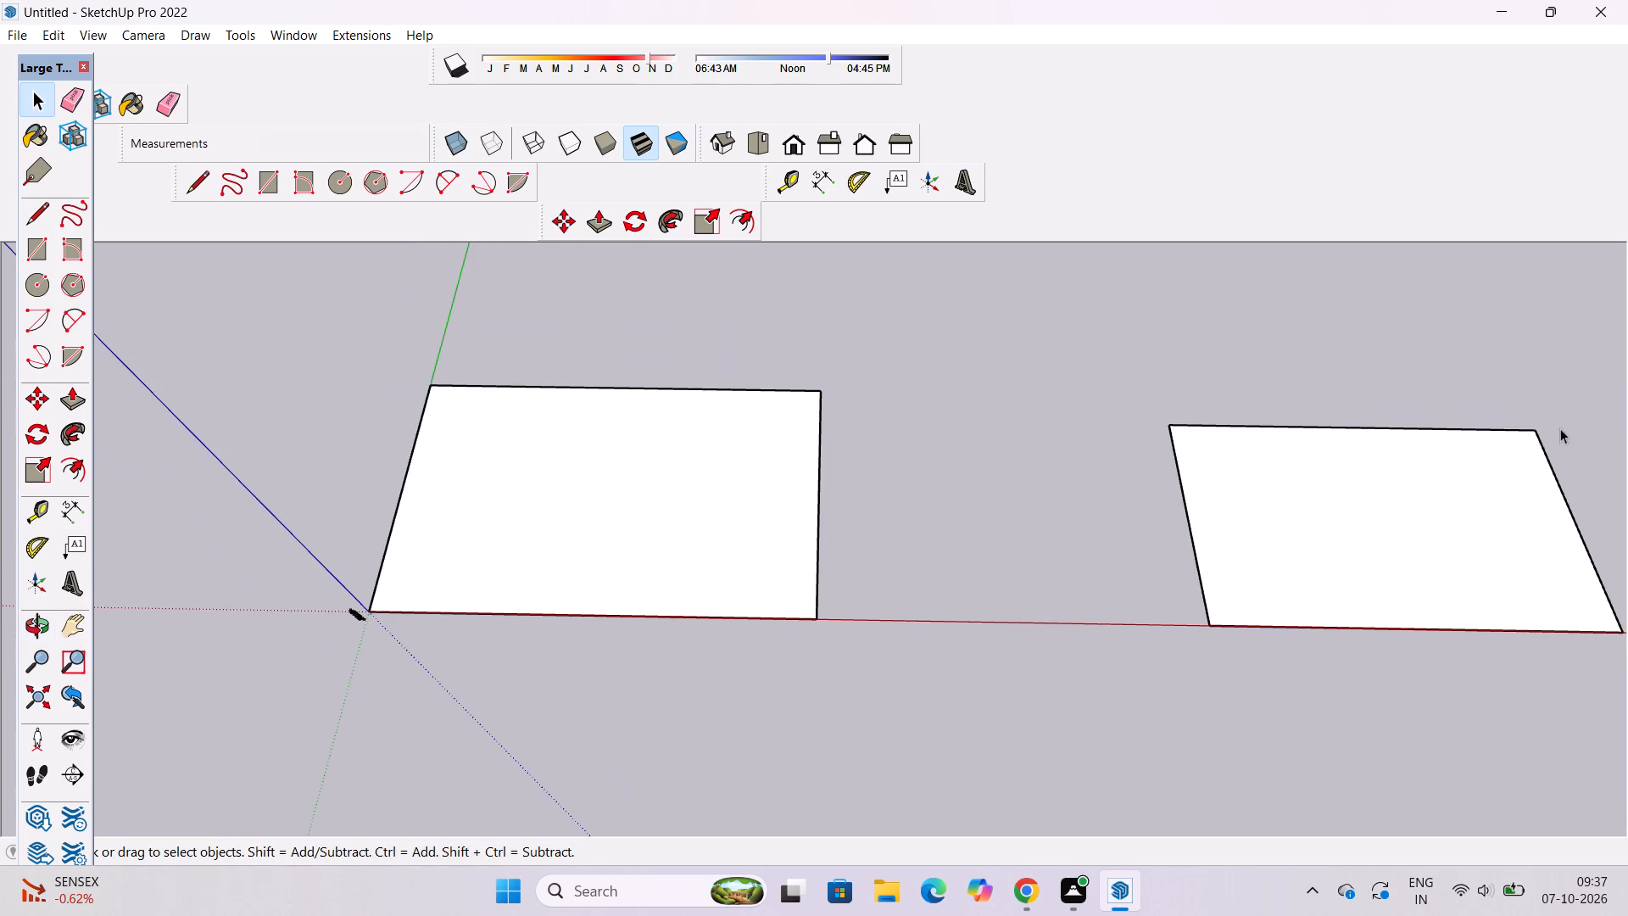
pyautogui.moveTo(1560, 428); pyautogui.dragTo(1270, 638)
pyautogui.press('Delete')
pyautogui.moveTo(1419, 388); pyautogui.dragTo(1069, 567)
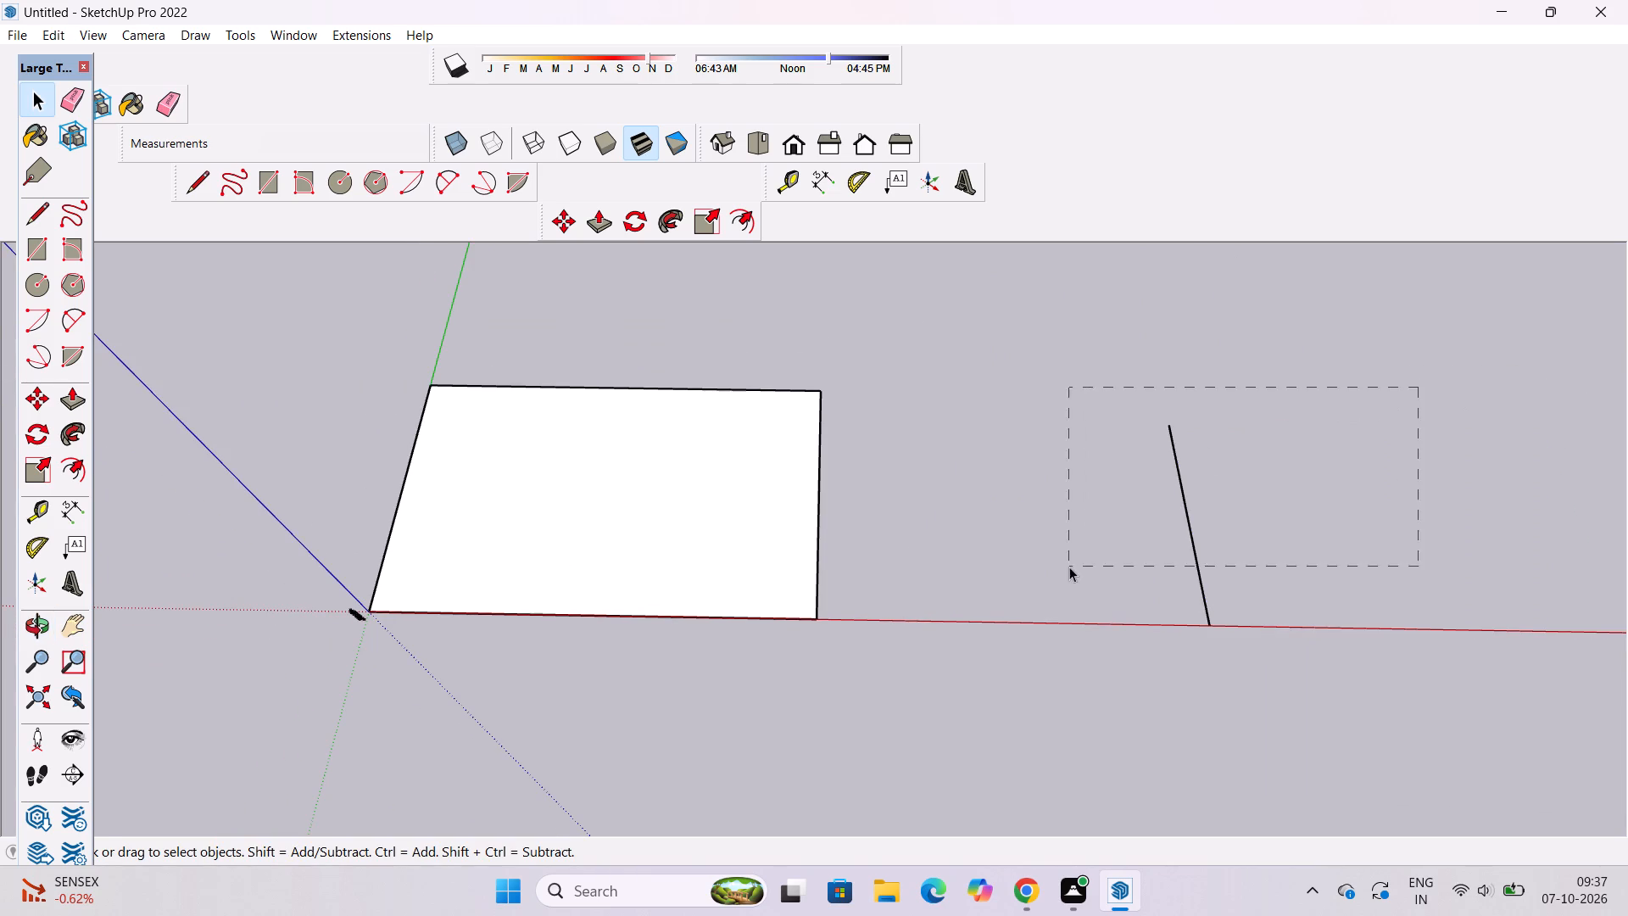
pyautogui.moveTo(1069, 567); pyautogui.dragTo(1068, 567)
pyautogui.press('Delete')
# Examine the proportions of the remaining base face from low oblique and near-top angles.
pyautogui.scroll(1, 744, 537)
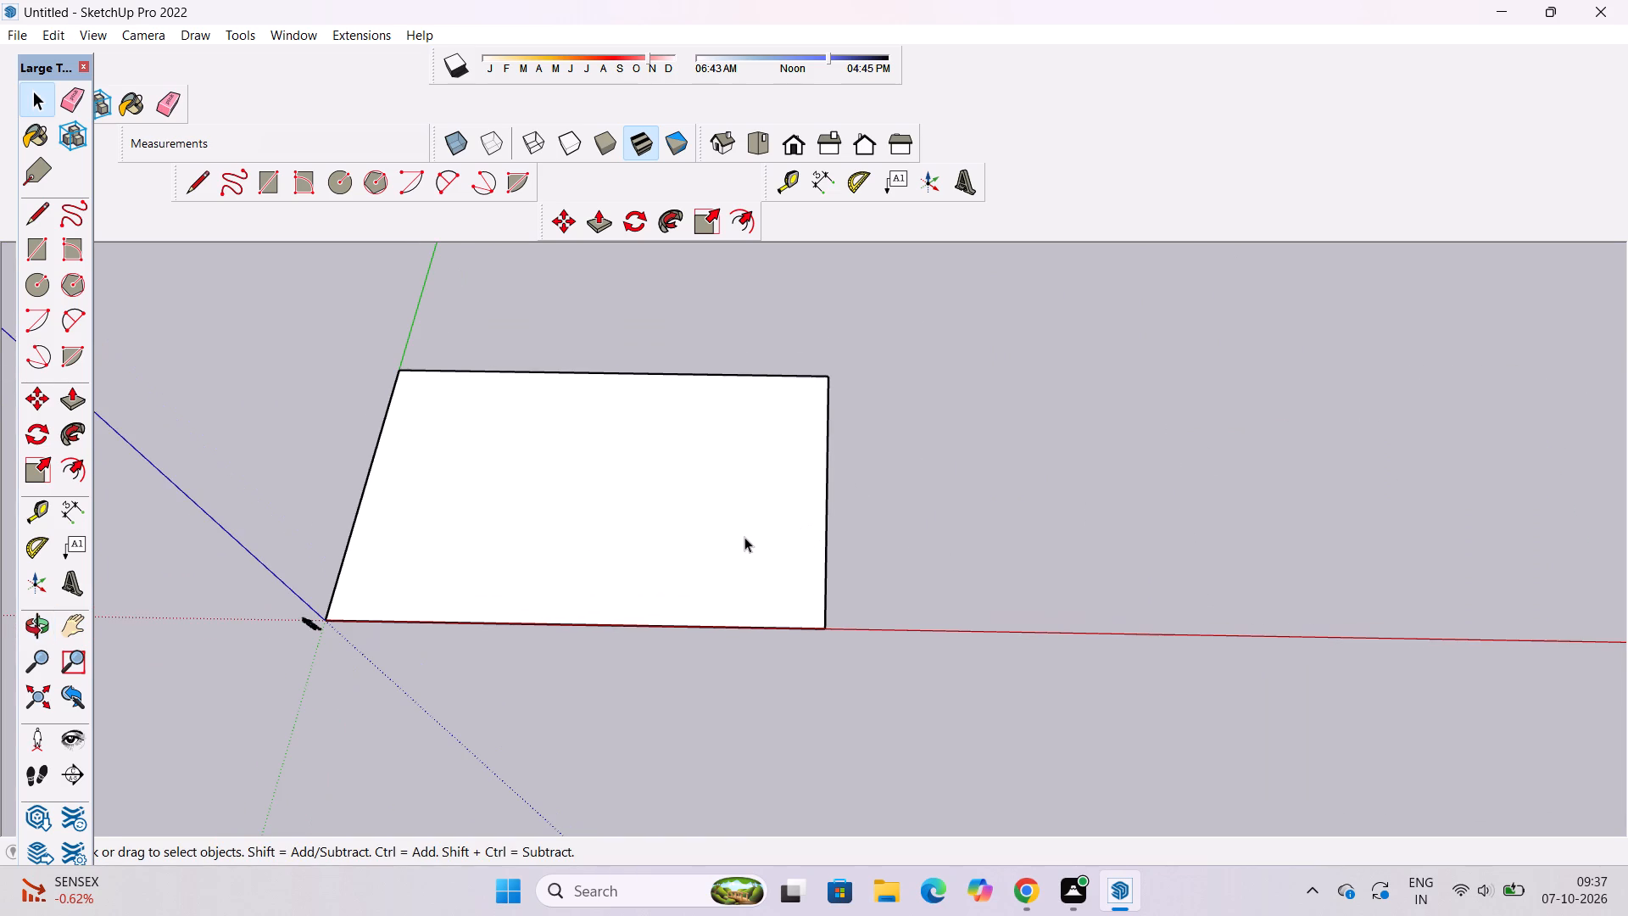
pyautogui.scroll(1, 744, 537)
pyautogui.scroll(-1, 744, 537)
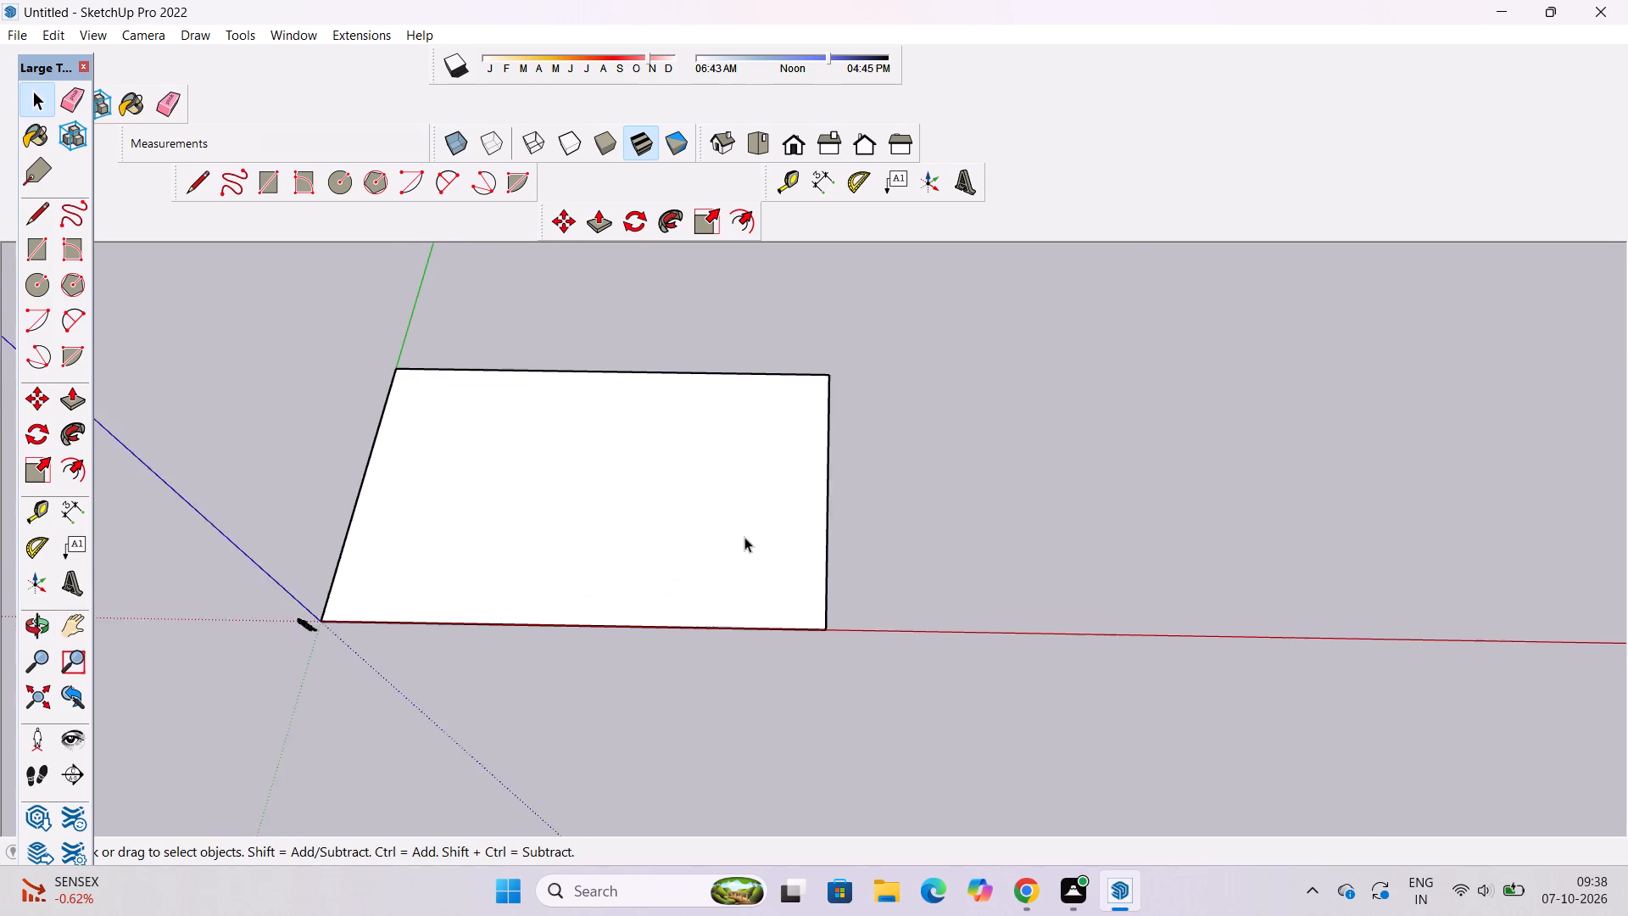
pyautogui.scroll(-1, 744, 537)
pyautogui.press('o')
pyautogui.scroll(4, 716, 546)
pyautogui.keyDown('shift'); pyautogui.moveTo(652, 572); pyautogui.dragTo(743, 550); pyautogui.keyUp('shift')
pyautogui.moveTo(750, 559); pyautogui.dragTo(754, 576)
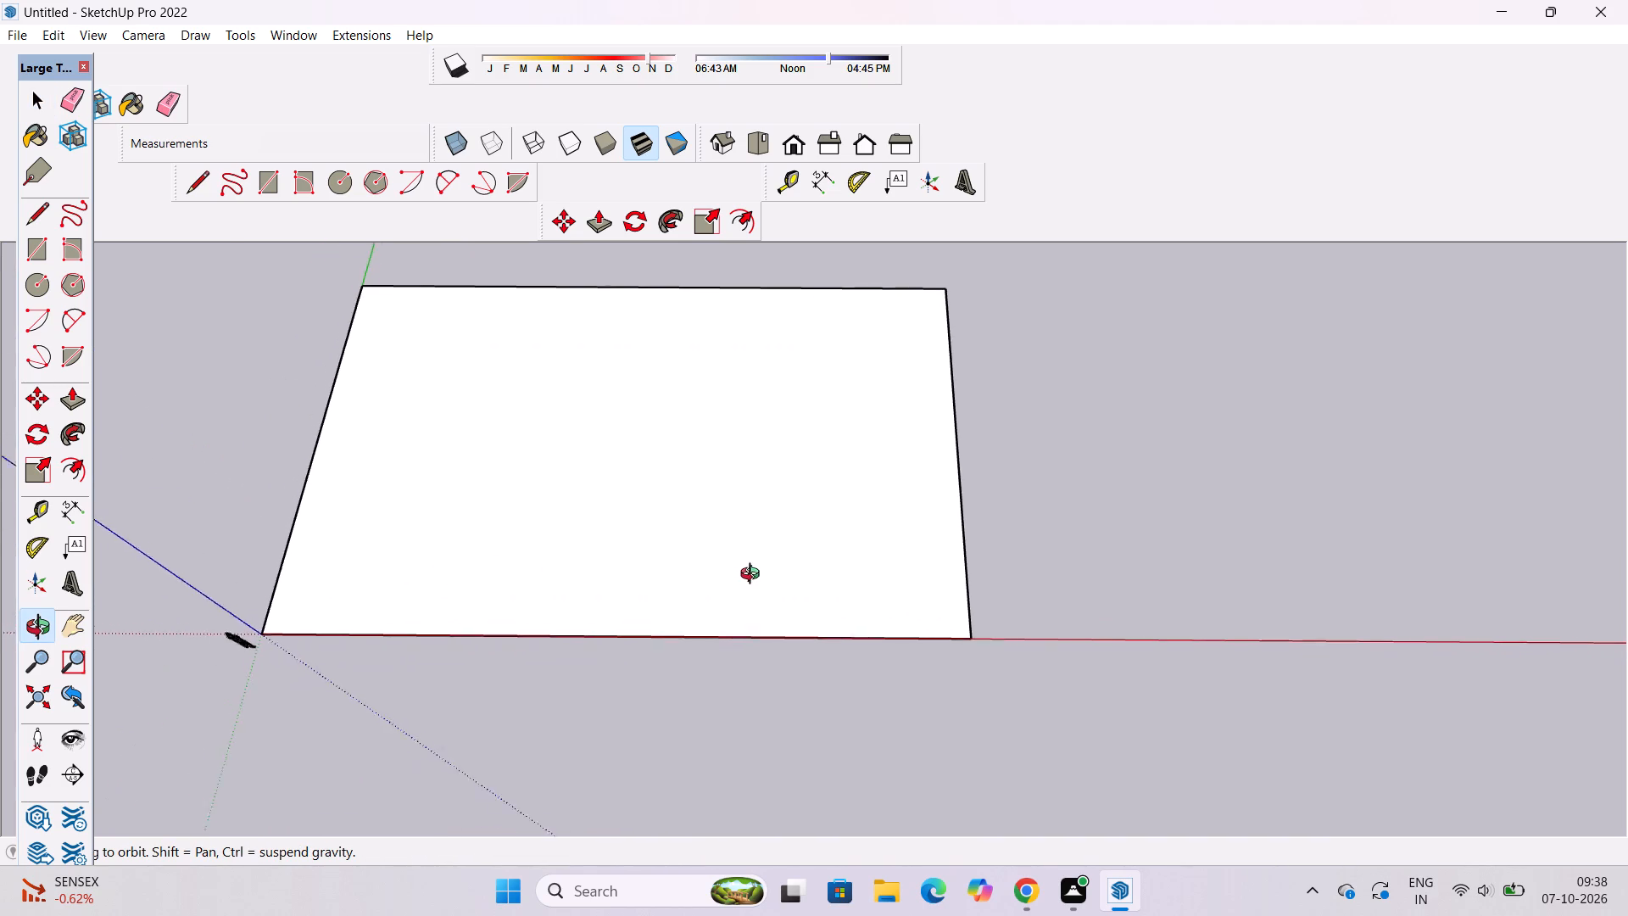
pyautogui.moveTo(754, 576); pyautogui.dragTo(1119, 462)
pyautogui.scroll(-6, 1119, 462)
pyautogui.moveTo(1107, 497); pyautogui.dragTo(814, 589)
pyautogui.click(794, 595)
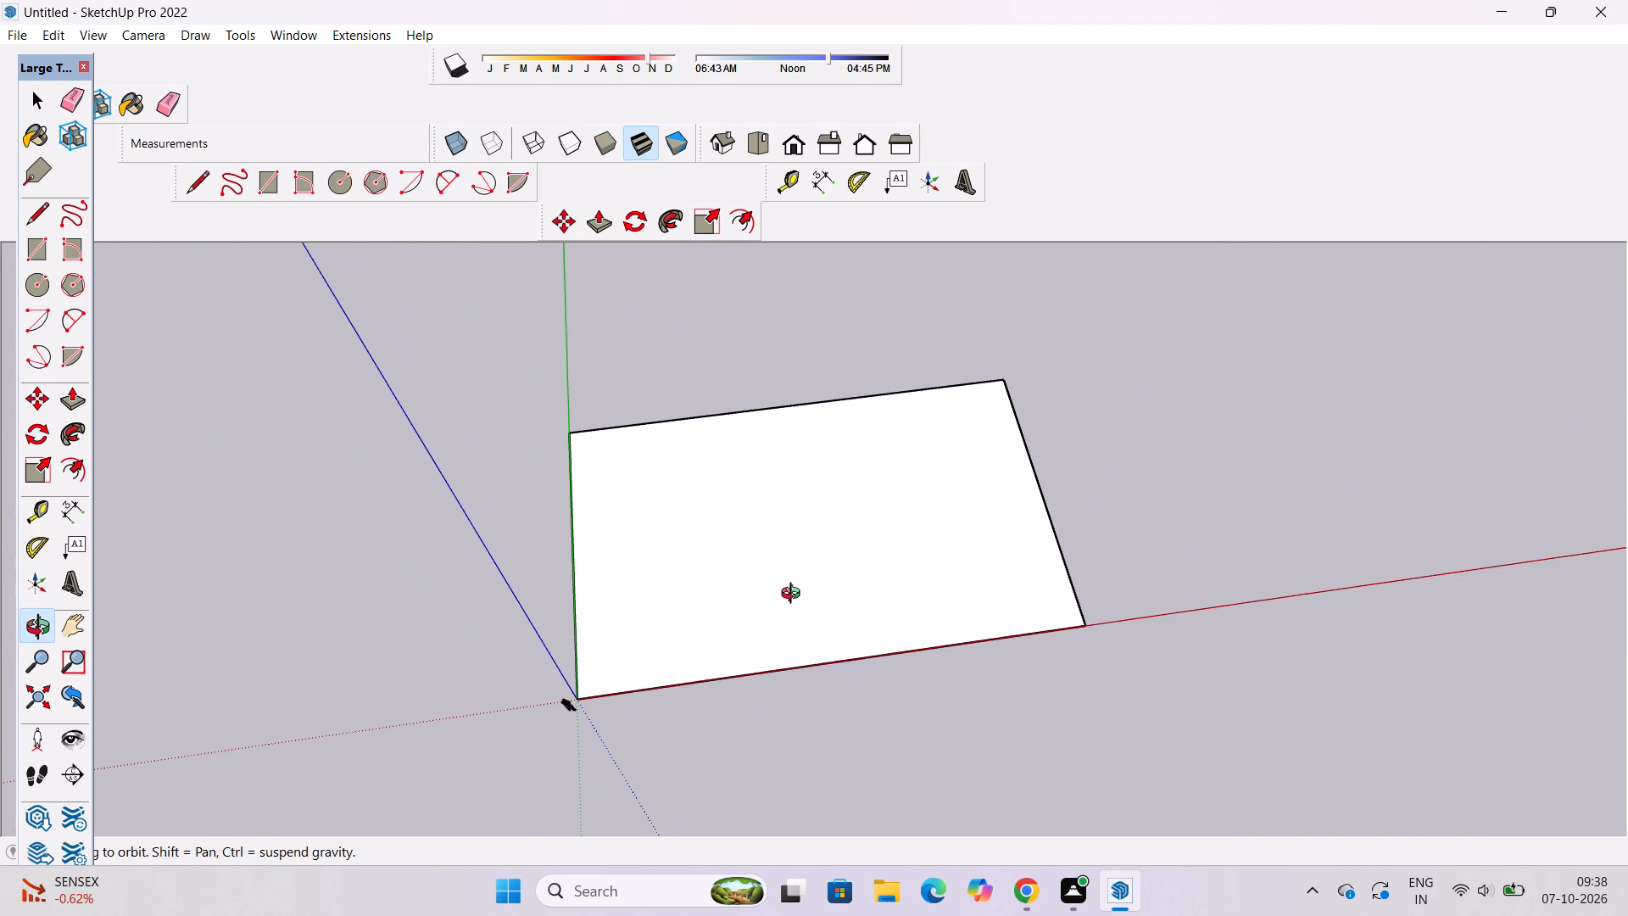
pyautogui.moveTo(773, 640); pyautogui.dragTo(754, 527)
pyautogui.keyDown('shift'); pyautogui.moveTo(917, 528); pyautogui.dragTo(878, 531); pyautogui.keyUp('shift')
pyautogui.keyDown('shift'); pyautogui.moveTo(876, 531); pyautogui.dragTo(838, 539); pyautogui.keyUp('shift')
pyautogui.scroll(-4, 836, 535)
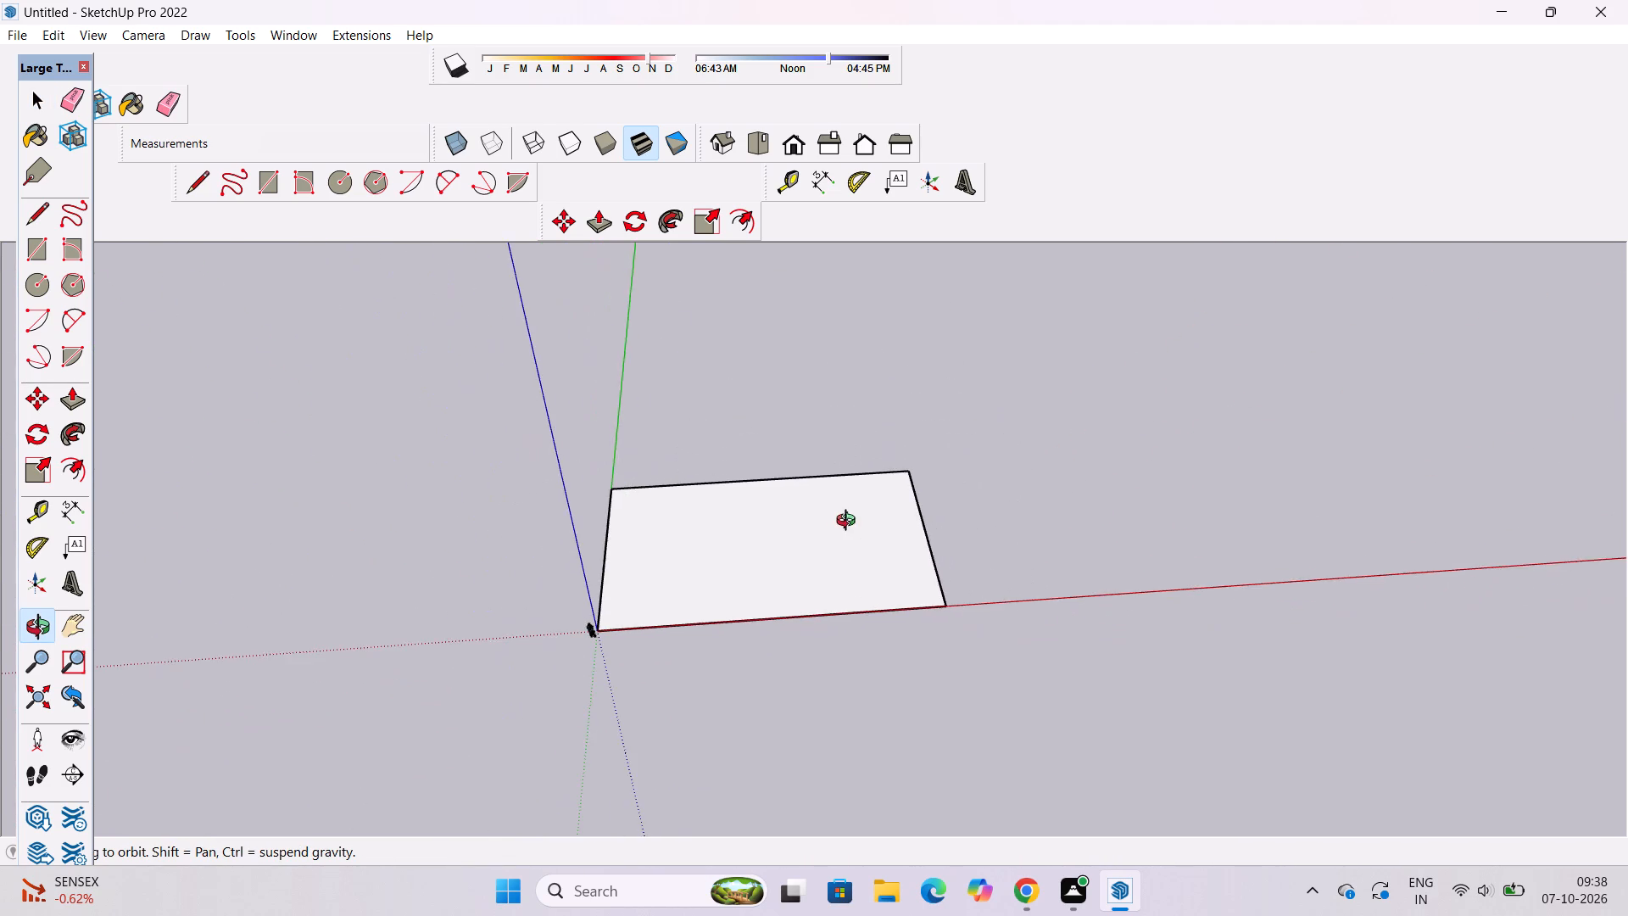
pyautogui.moveTo(864, 518); pyautogui.dragTo(851, 614)
pyautogui.scroll(4, 809, 623)
pyautogui.moveTo(806, 622); pyautogui.dragTo(783, 765)
pyautogui.keyDown('shift'); pyautogui.moveTo(814, 674); pyautogui.dragTo(782, 681); pyautogui.keyUp('shift')
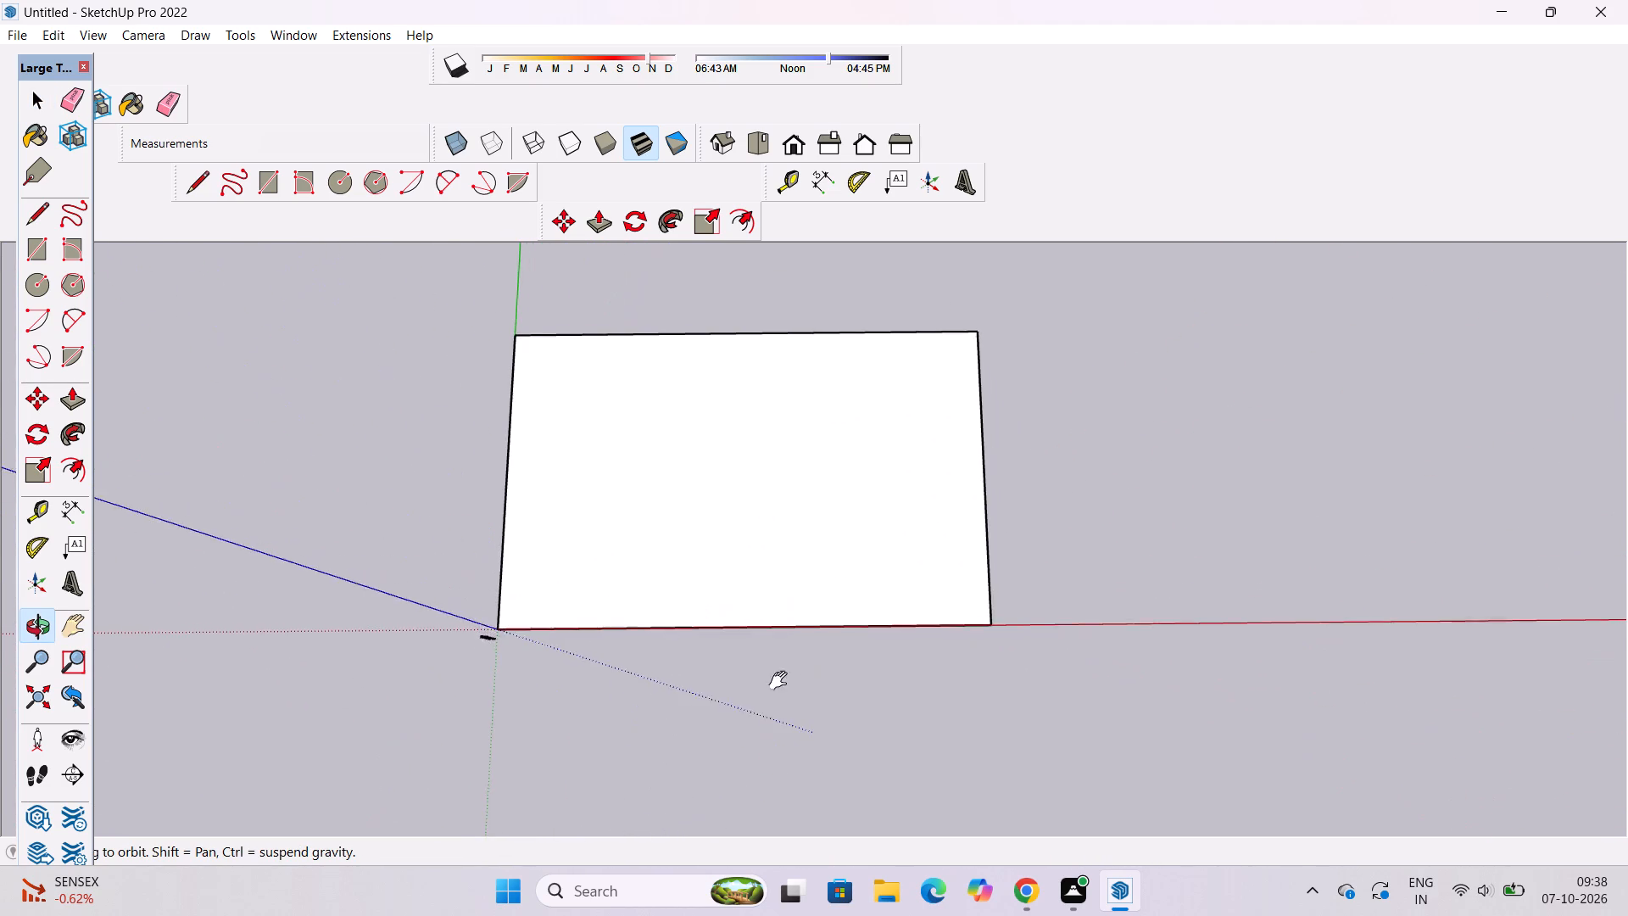
pyautogui.keyDown('shift'); pyautogui.moveTo(782, 681); pyautogui.dragTo(739, 695); pyautogui.keyUp('shift')
pyautogui.keyDown('shift'); pyautogui.moveTo(738, 683); pyautogui.dragTo(735, 619); pyautogui.keyUp('shift')
pyautogui.scroll(5, 734, 628)
pyautogui.keyDown('shift'); pyautogui.moveTo(734, 628); pyautogui.dragTo(725, 693); pyautogui.keyUp('shift')
pyautogui.moveTo(723, 694); pyautogui.dragTo(722, 674)
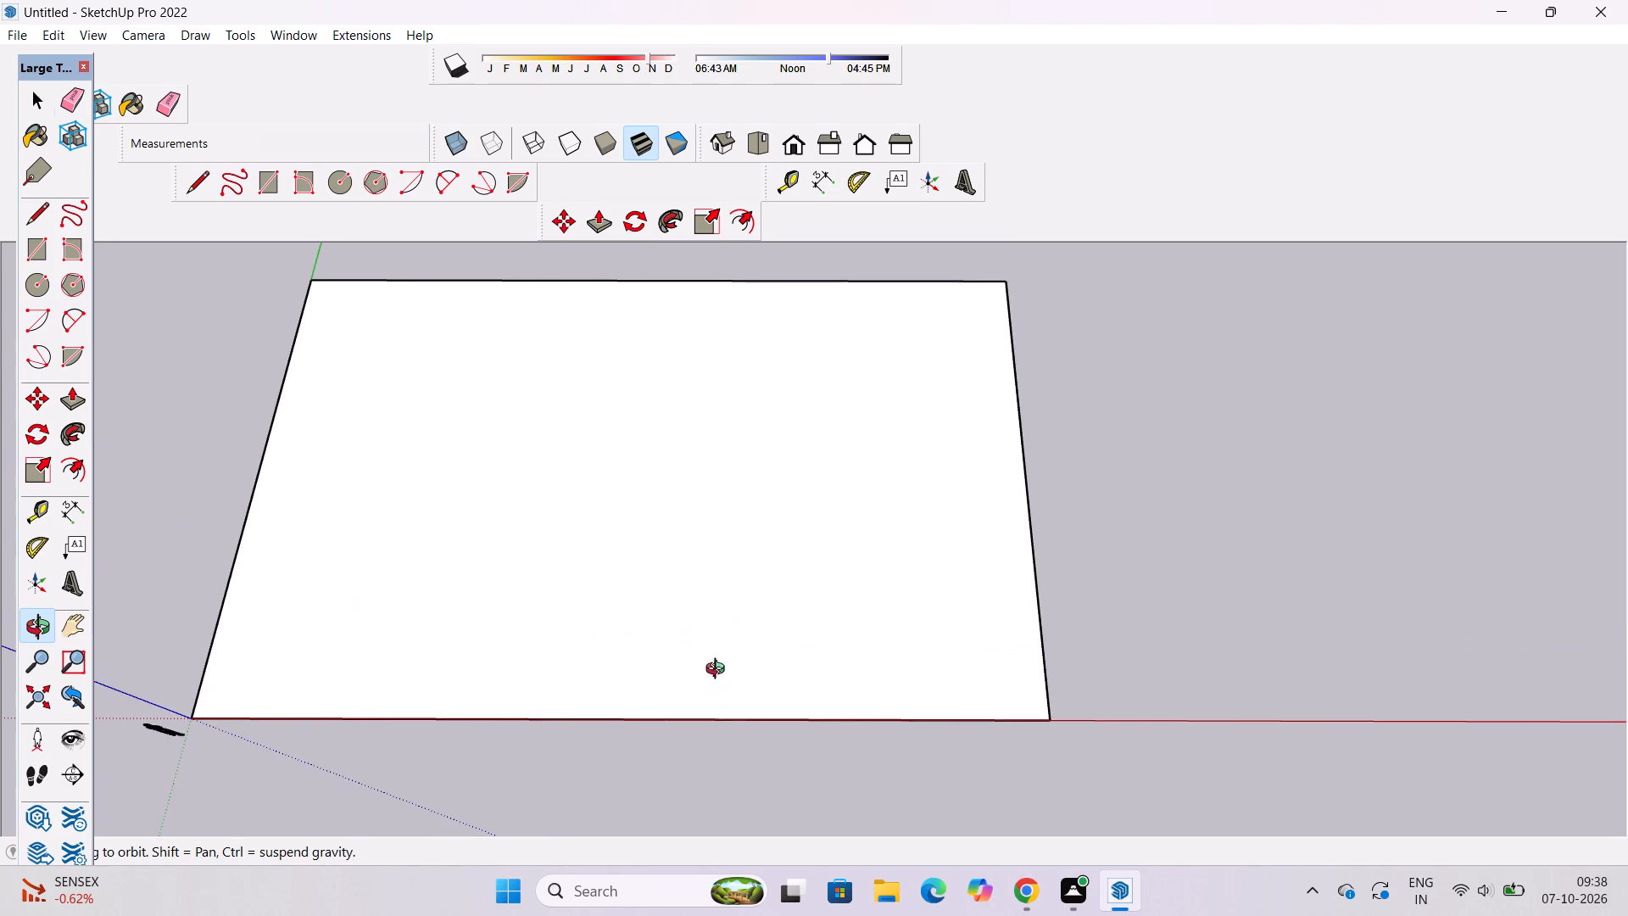
# Move the base's side edge opposite the origin further outward along the red axis.
pyautogui.press('space')
pyautogui.click(1029, 501)
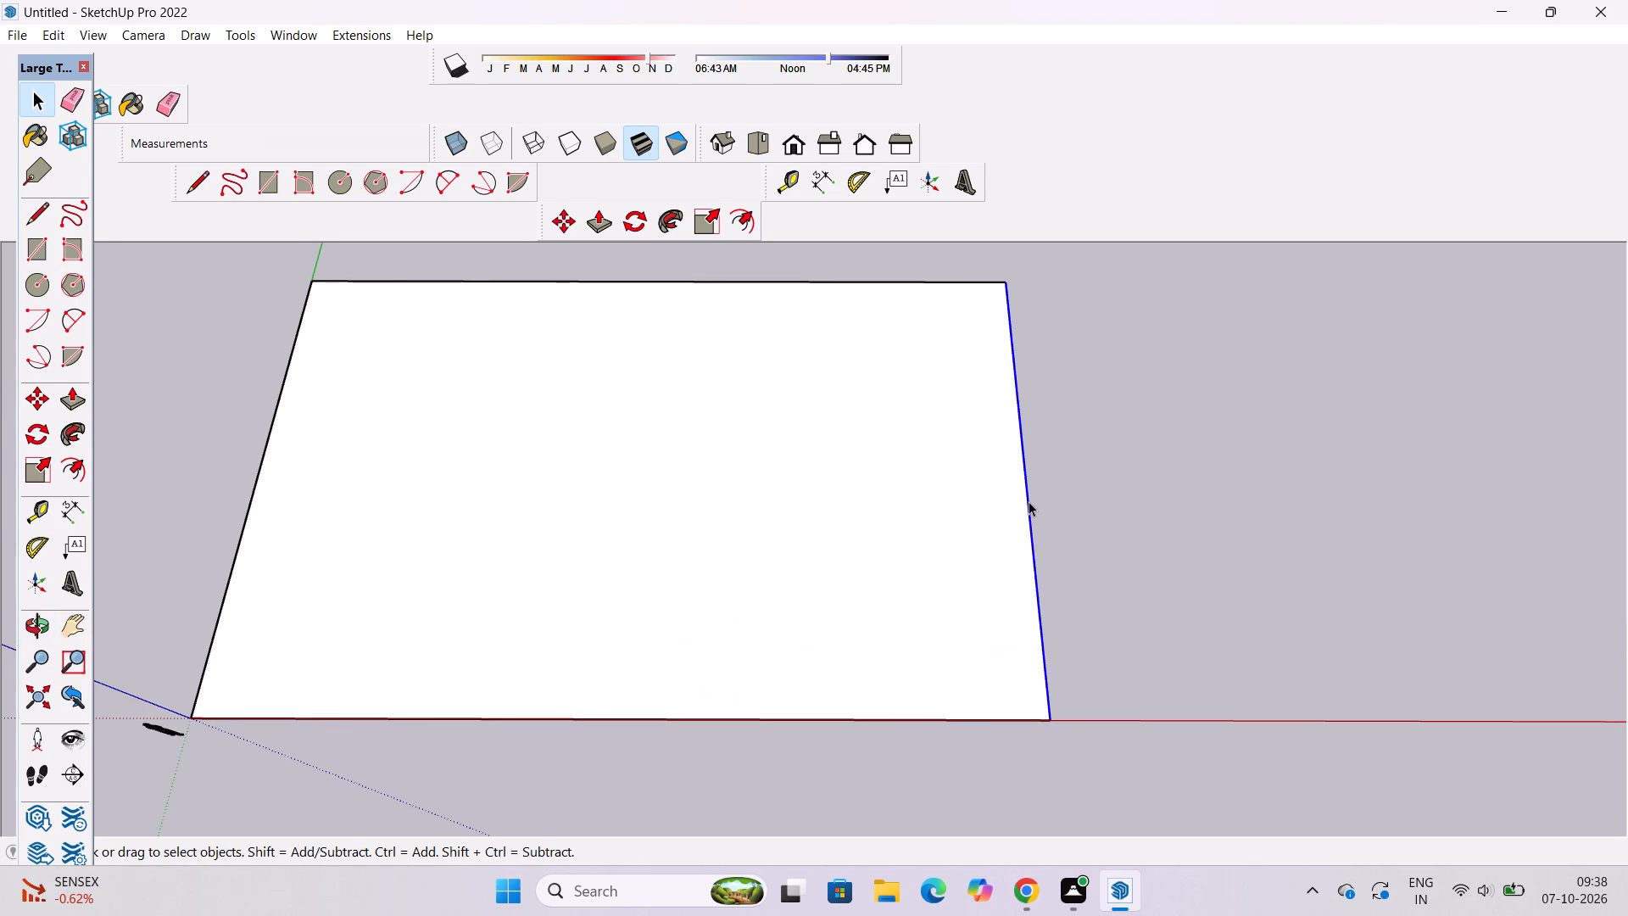
pyautogui.press('m')
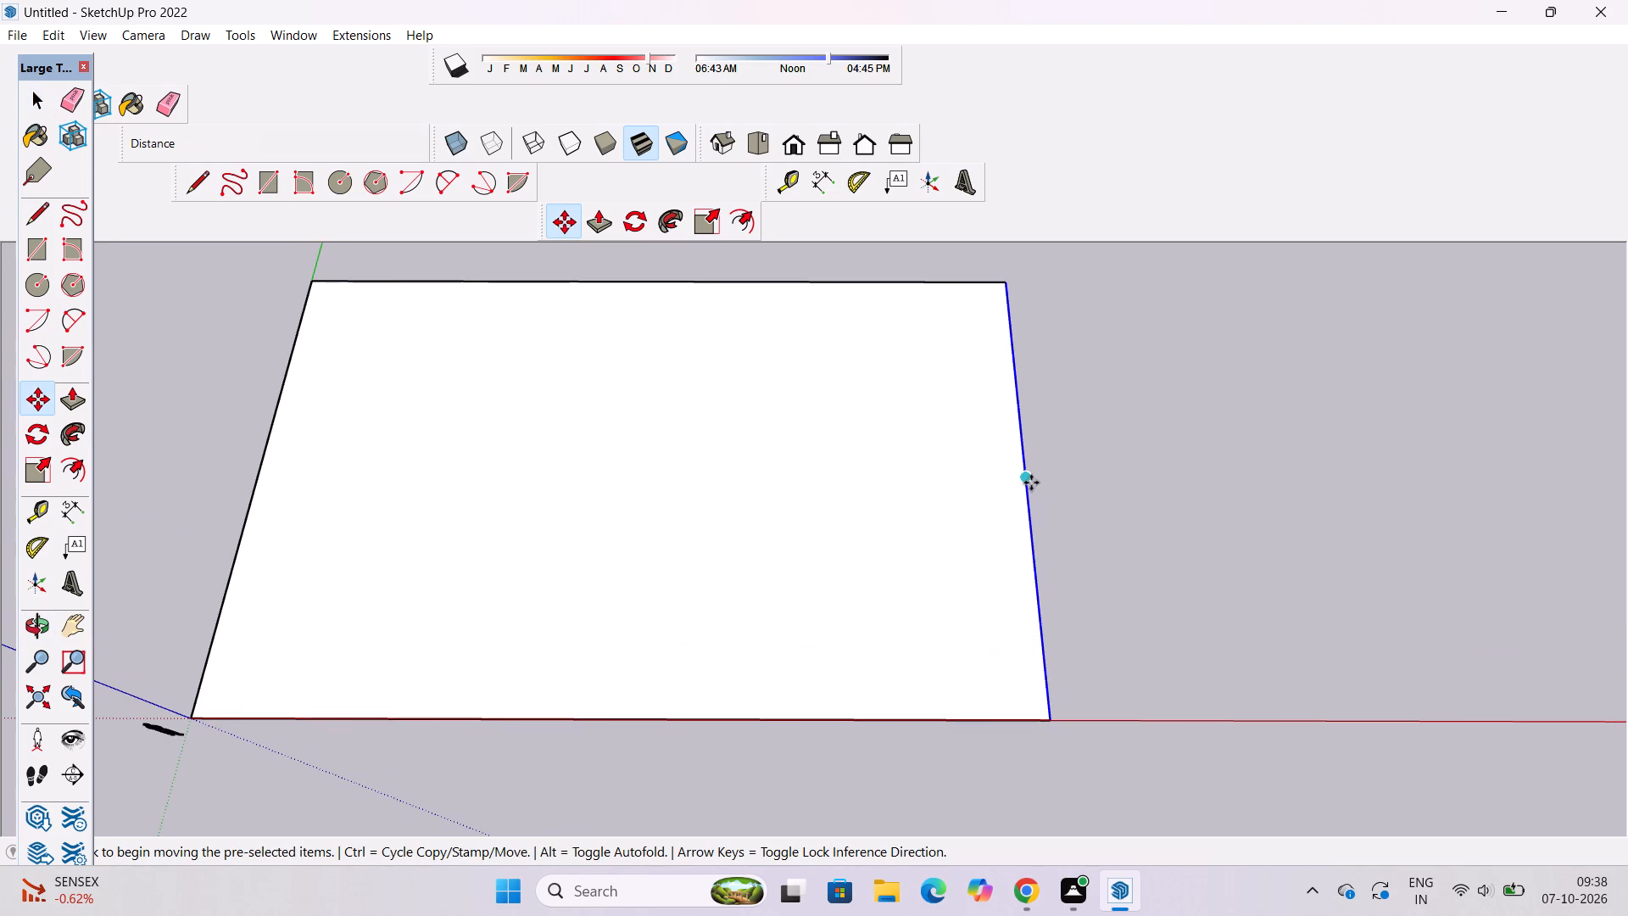
pyautogui.click(1027, 472)
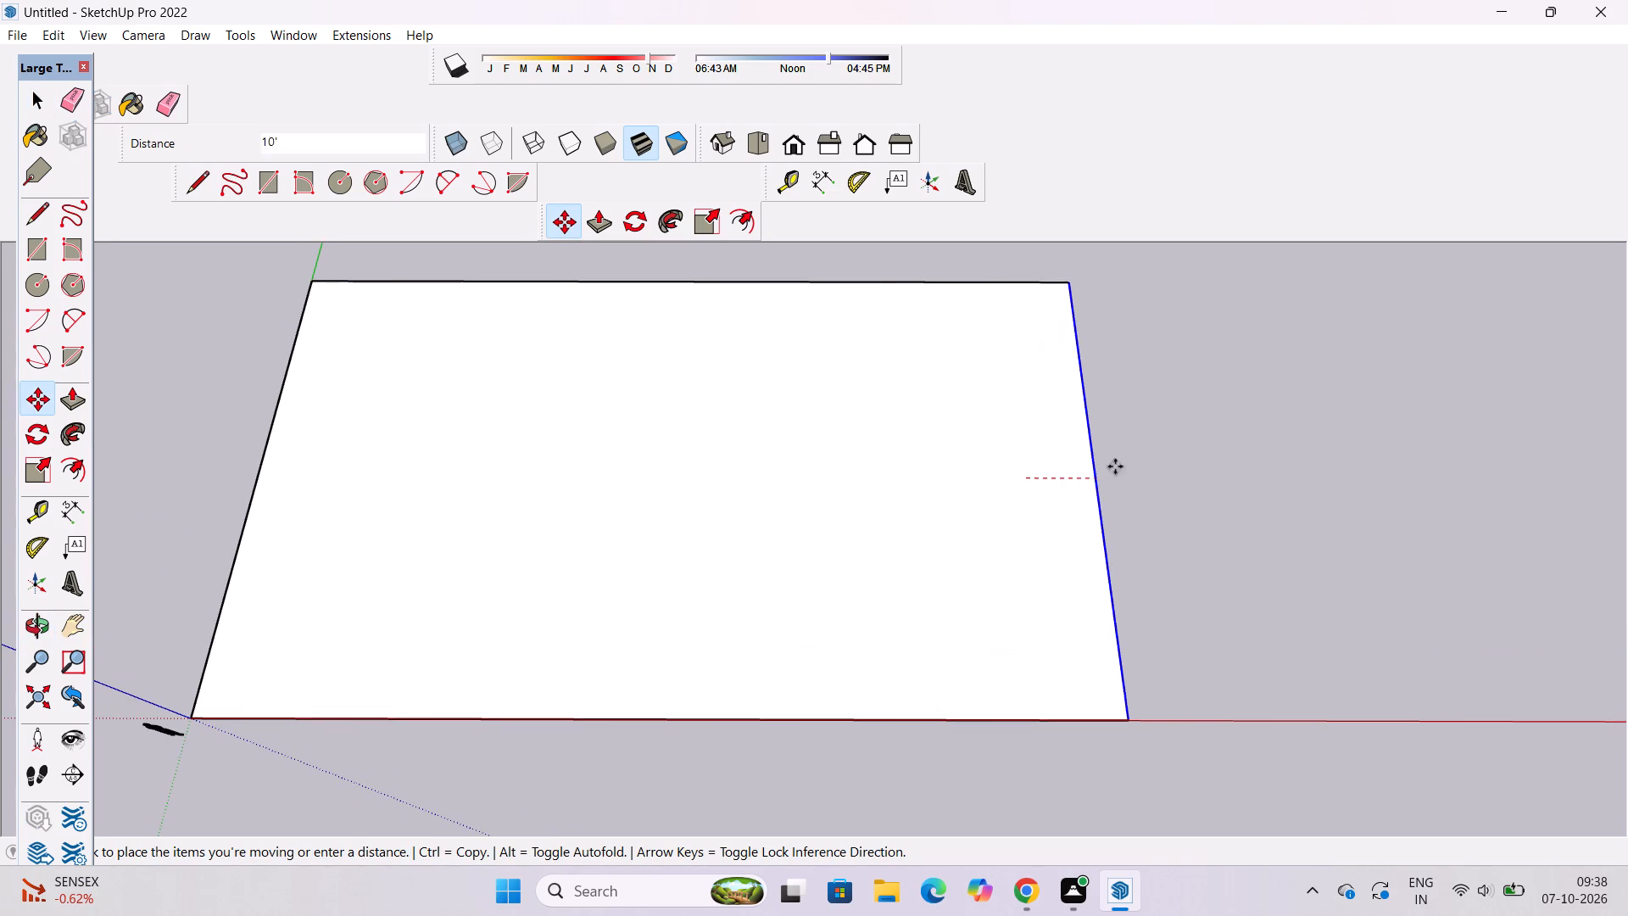
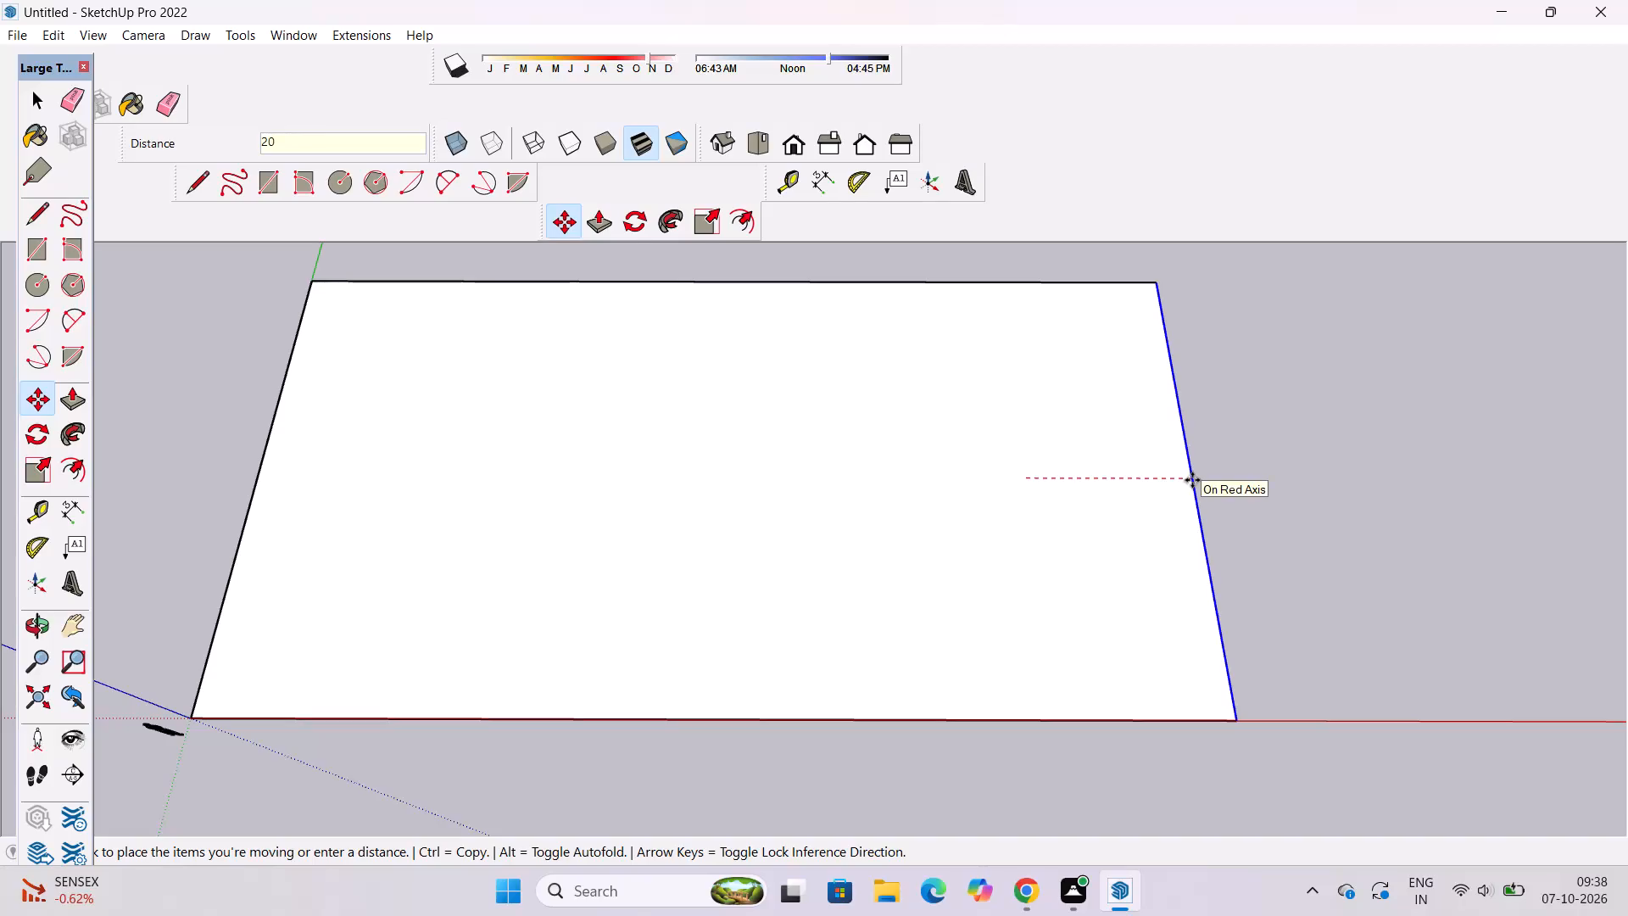
# Set the outward move of the base's side edge along the red axis to 20'.
pyautogui.press("'")
pyautogui.press('Return')
pyautogui.press('space')
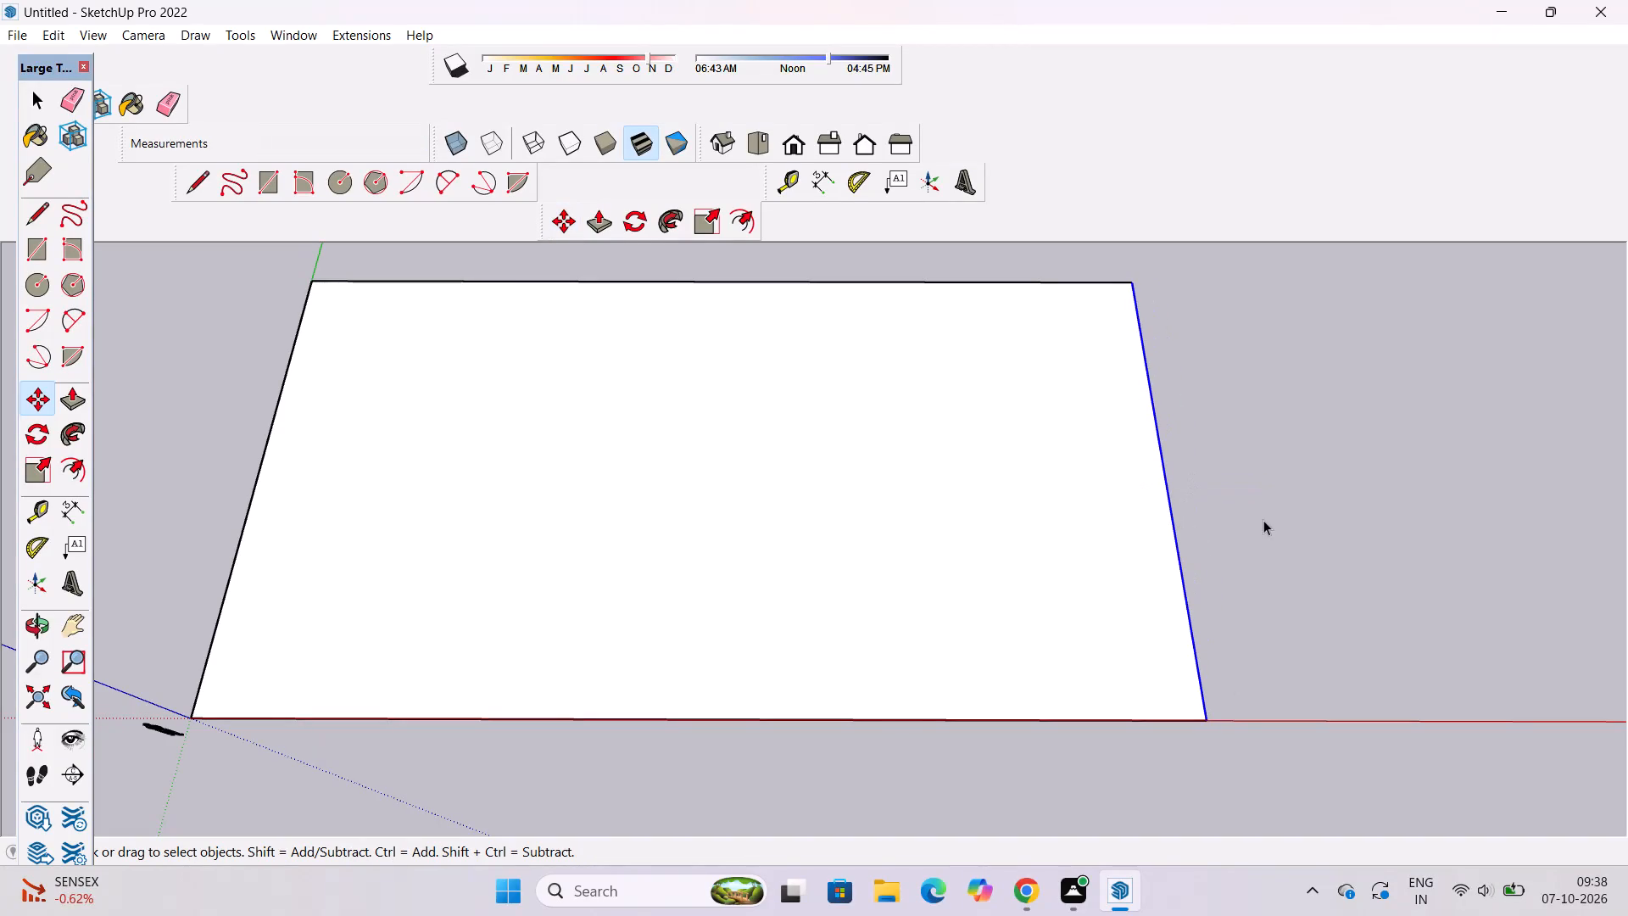
pyautogui.click(1268, 521)
# Move the base face's back edge 20' outward along the green axis.
pyautogui.scroll(-4, 834, 574)
pyautogui.scroll(3, 856, 300)
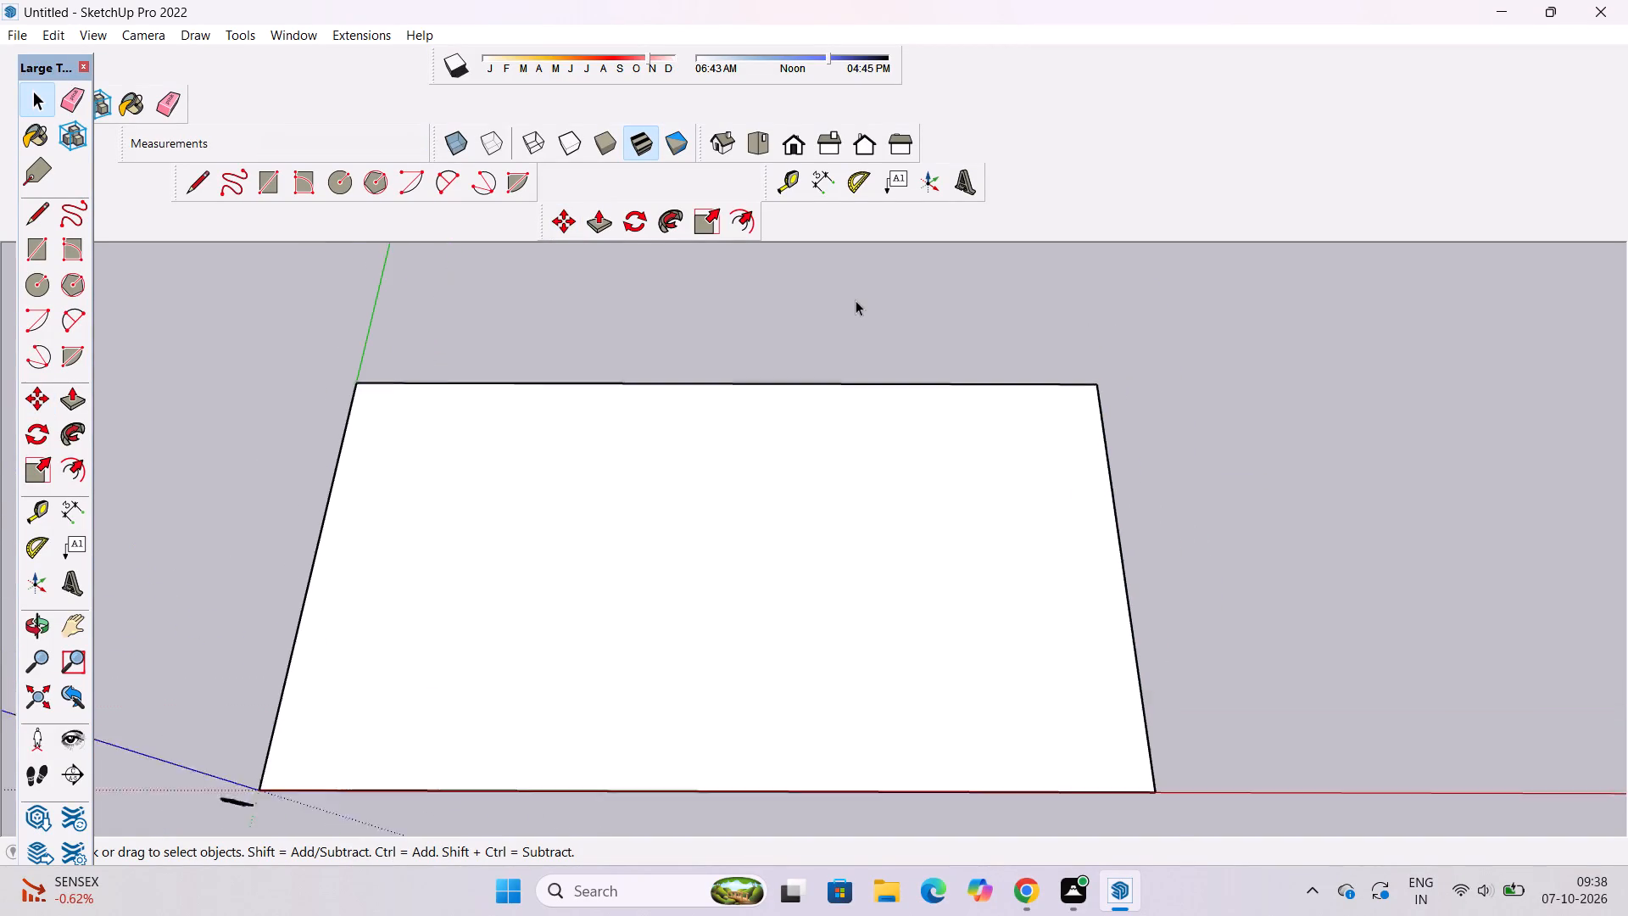
pyautogui.scroll(1, 856, 300)
pyautogui.click(873, 390)
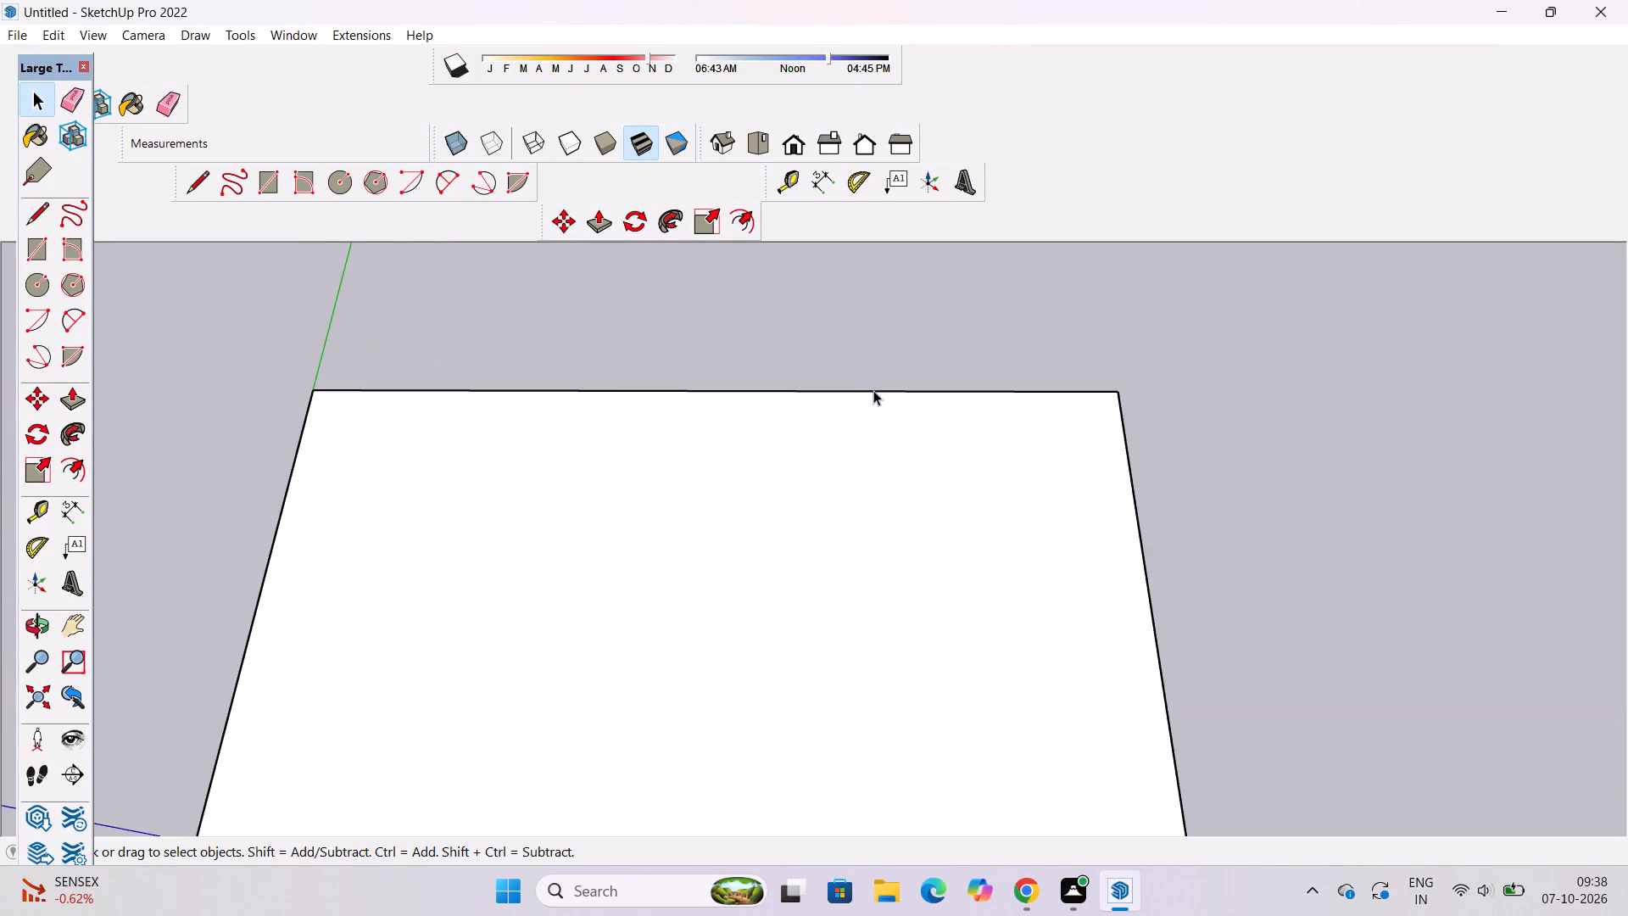
pyautogui.press('m')
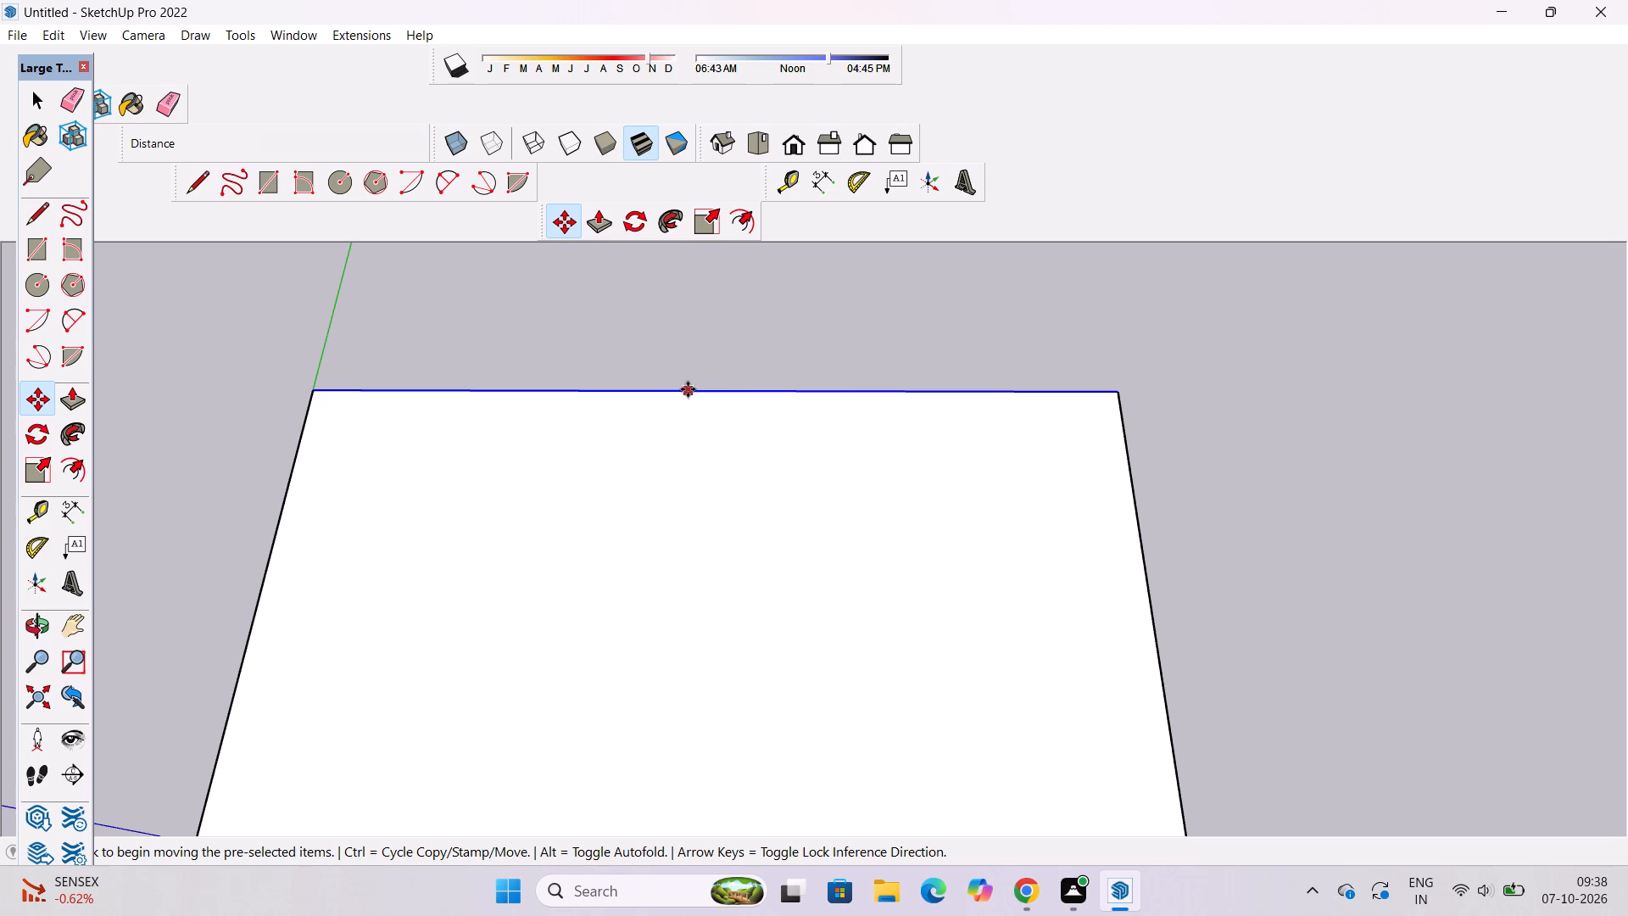
pyautogui.click(716, 388)
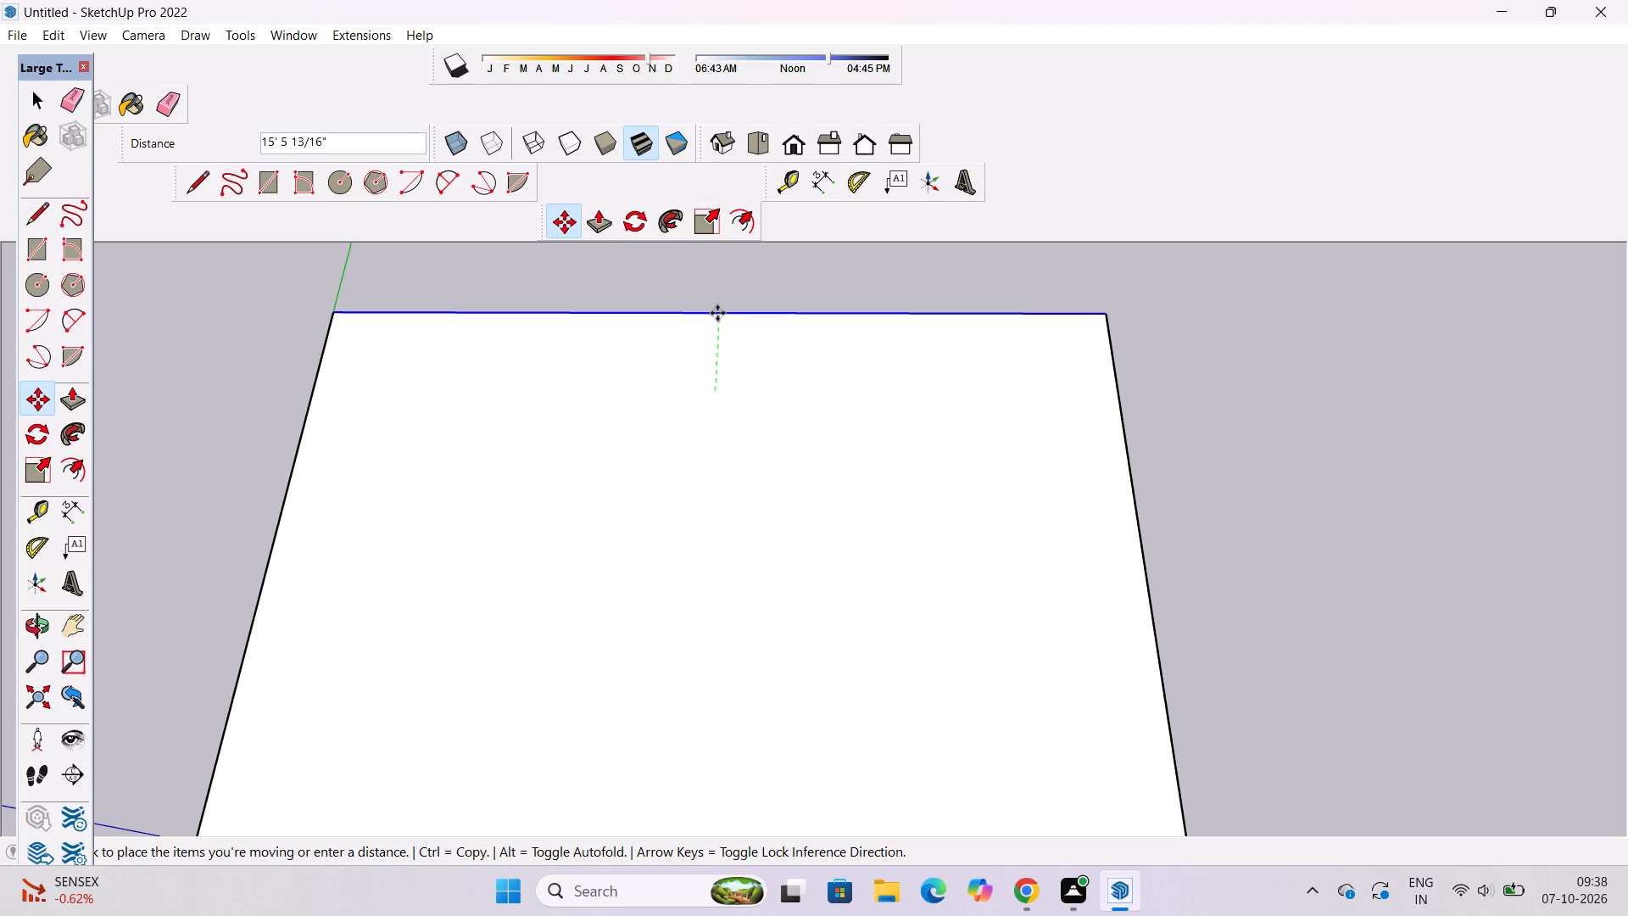
pyautogui.write('20')
pyautogui.press("'")
pyautogui.press('Return')
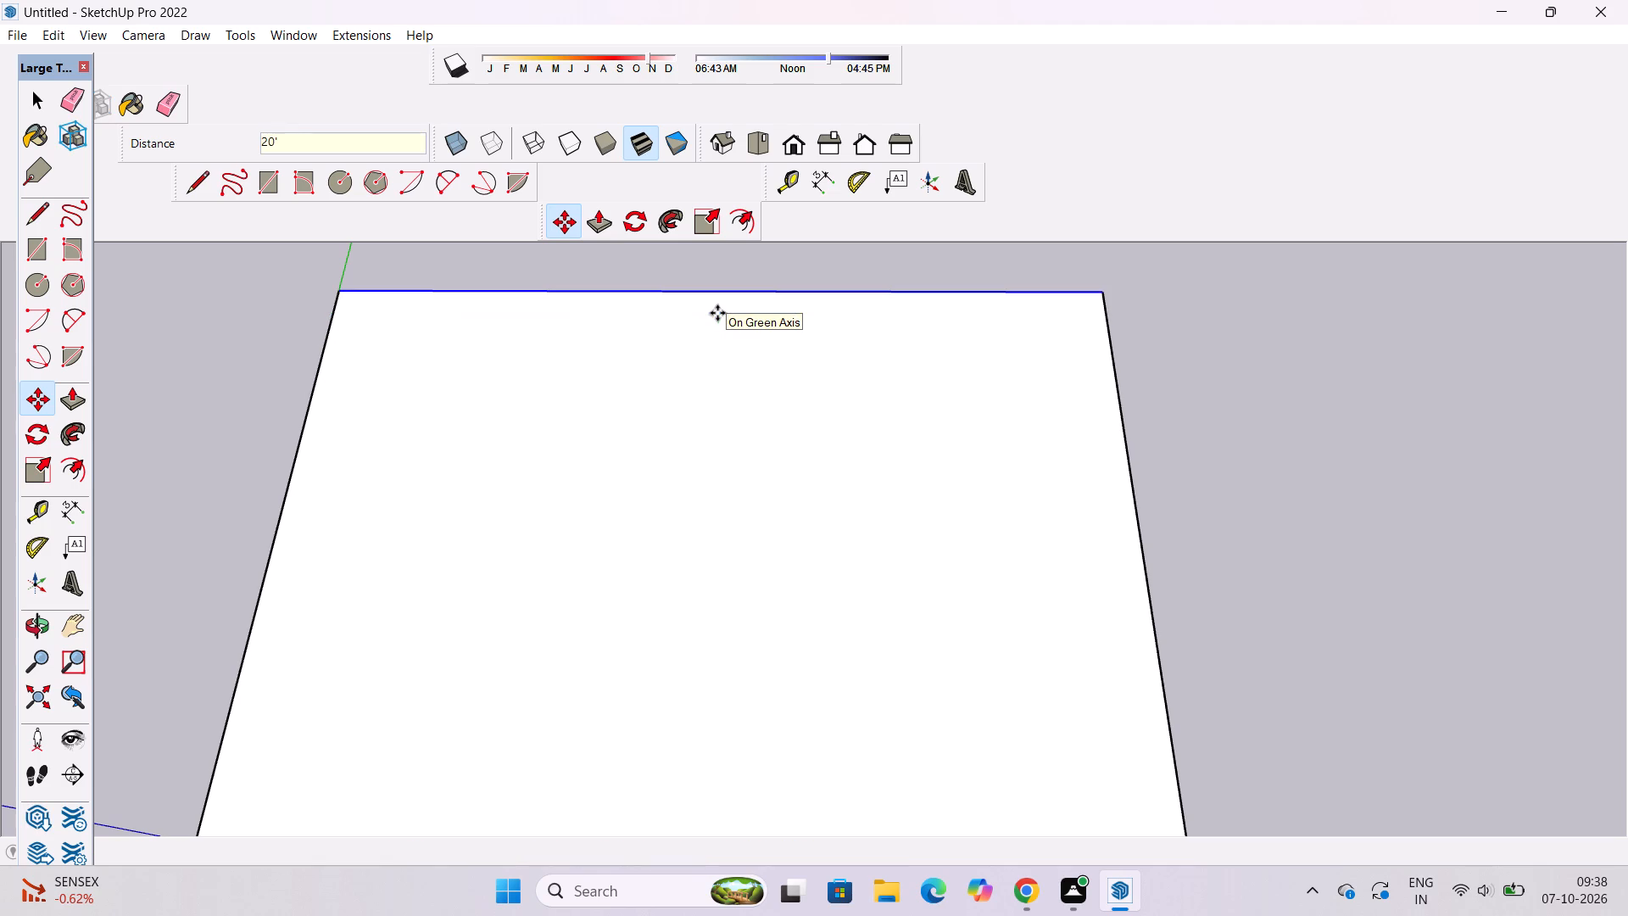
pyautogui.press('space')
pyautogui.click(1168, 311)
# Examine the enlarged base face's proportions in top view and from oblique angles, near and far.
pyautogui.scroll(-8, 962, 484)
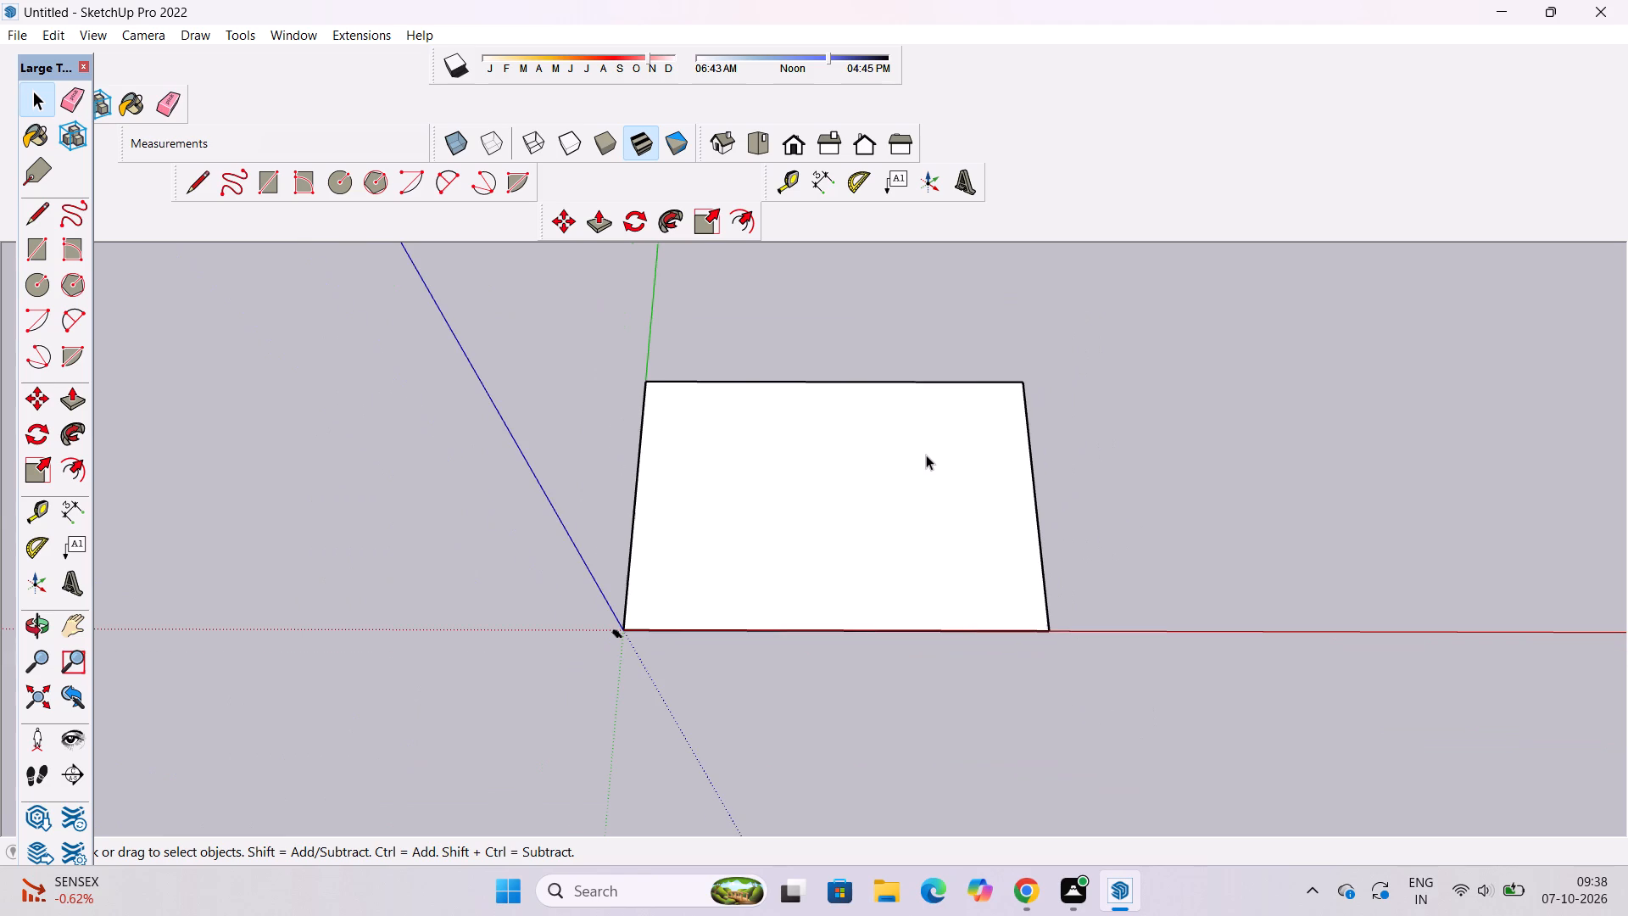
pyautogui.press('o')
pyautogui.scroll(1, 925, 457)
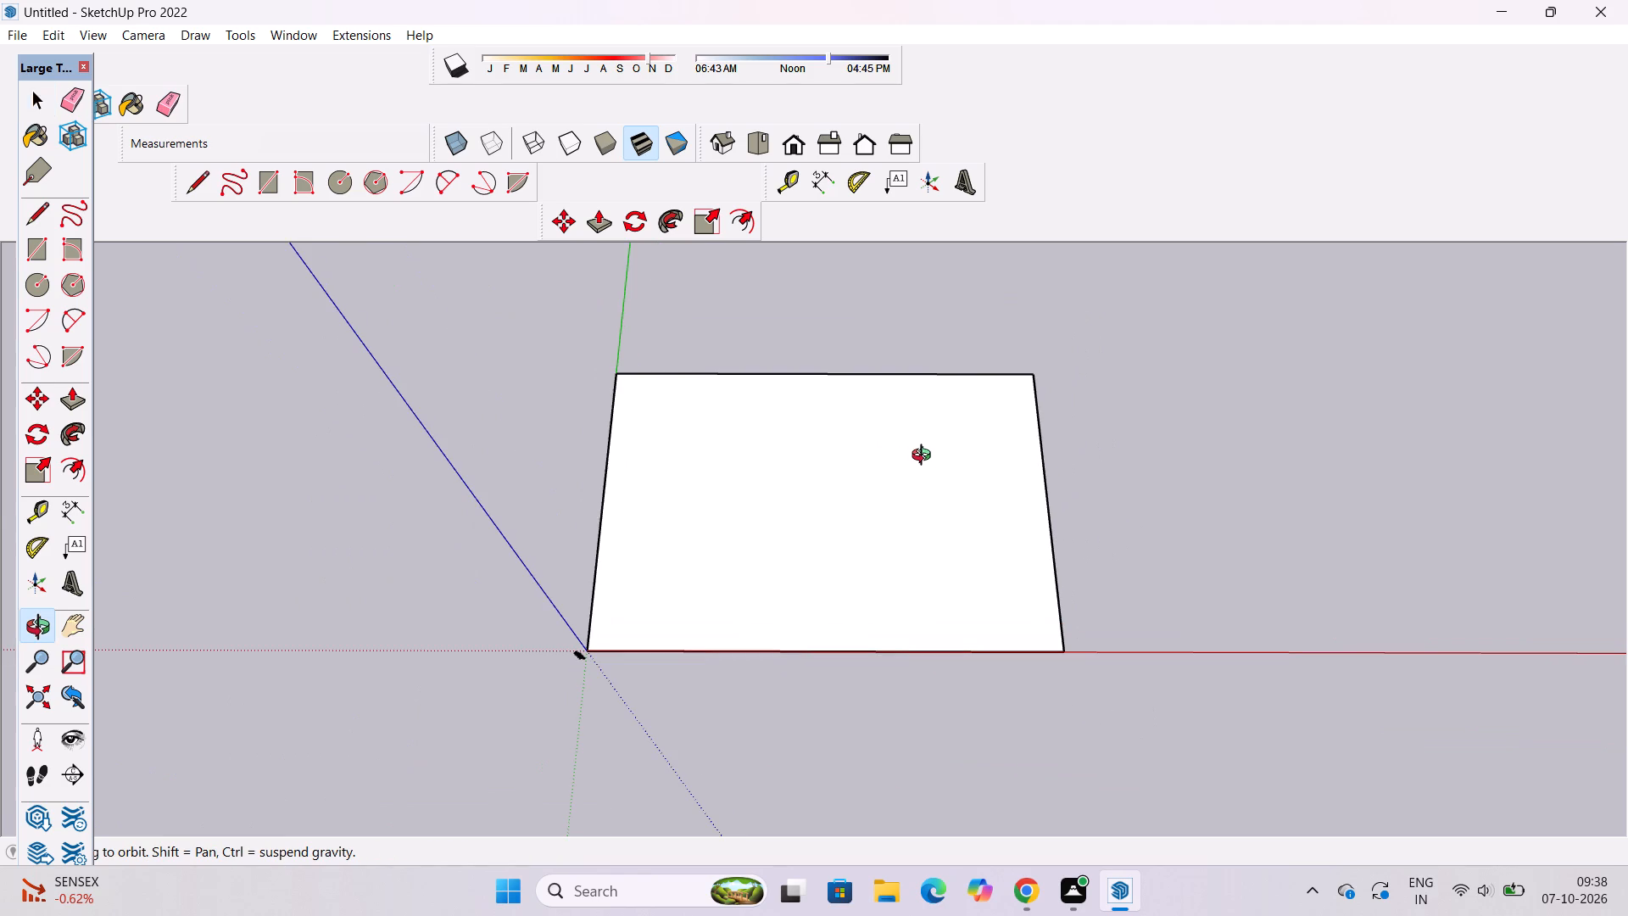
pyautogui.scroll(-1, 925, 457)
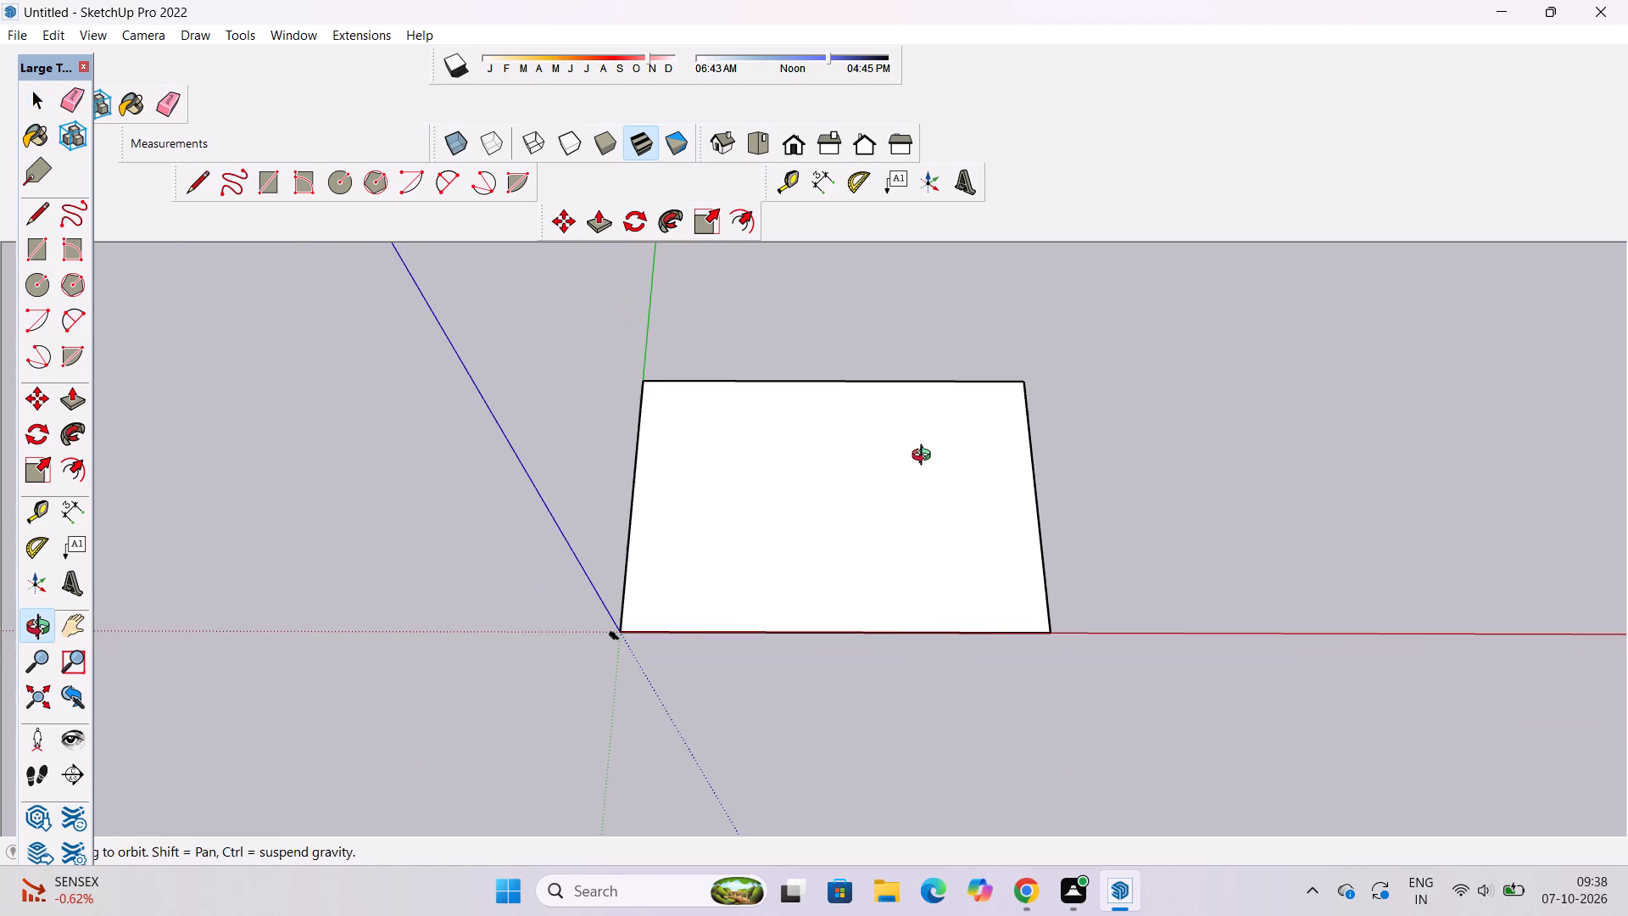
pyautogui.scroll(1, 925, 457)
pyautogui.scroll(-3, 925, 463)
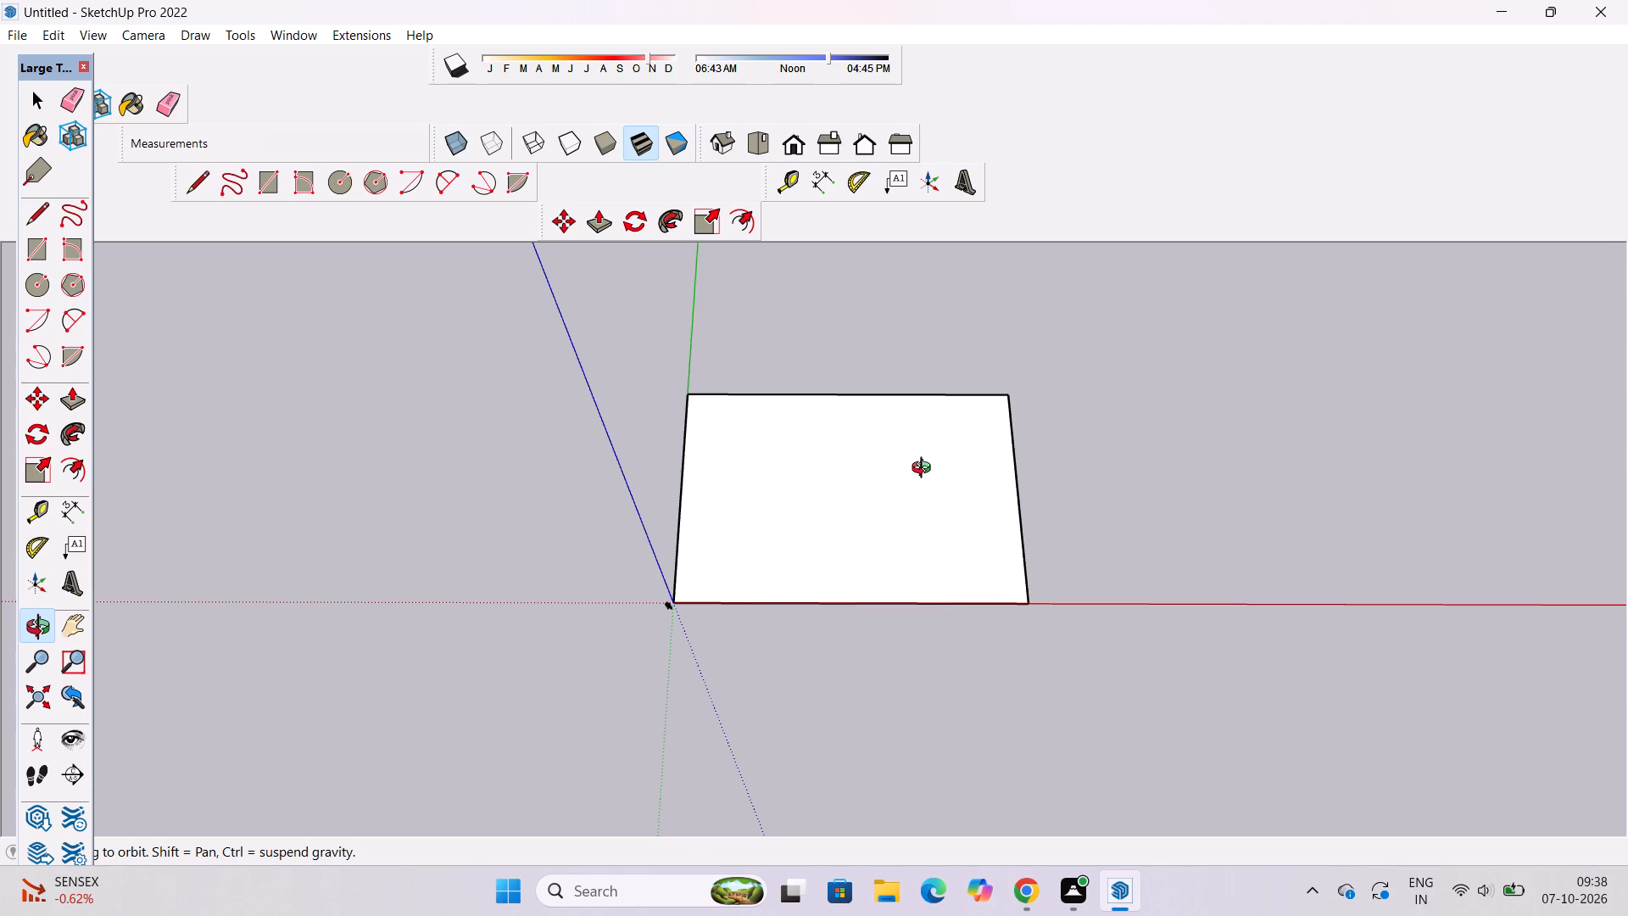
pyautogui.scroll(-6, 987, 517)
pyautogui.keyDown('shift'); pyautogui.moveTo(985, 554); pyautogui.dragTo(888, 547); pyautogui.keyUp('shift')
pyautogui.scroll(7, 836, 522)
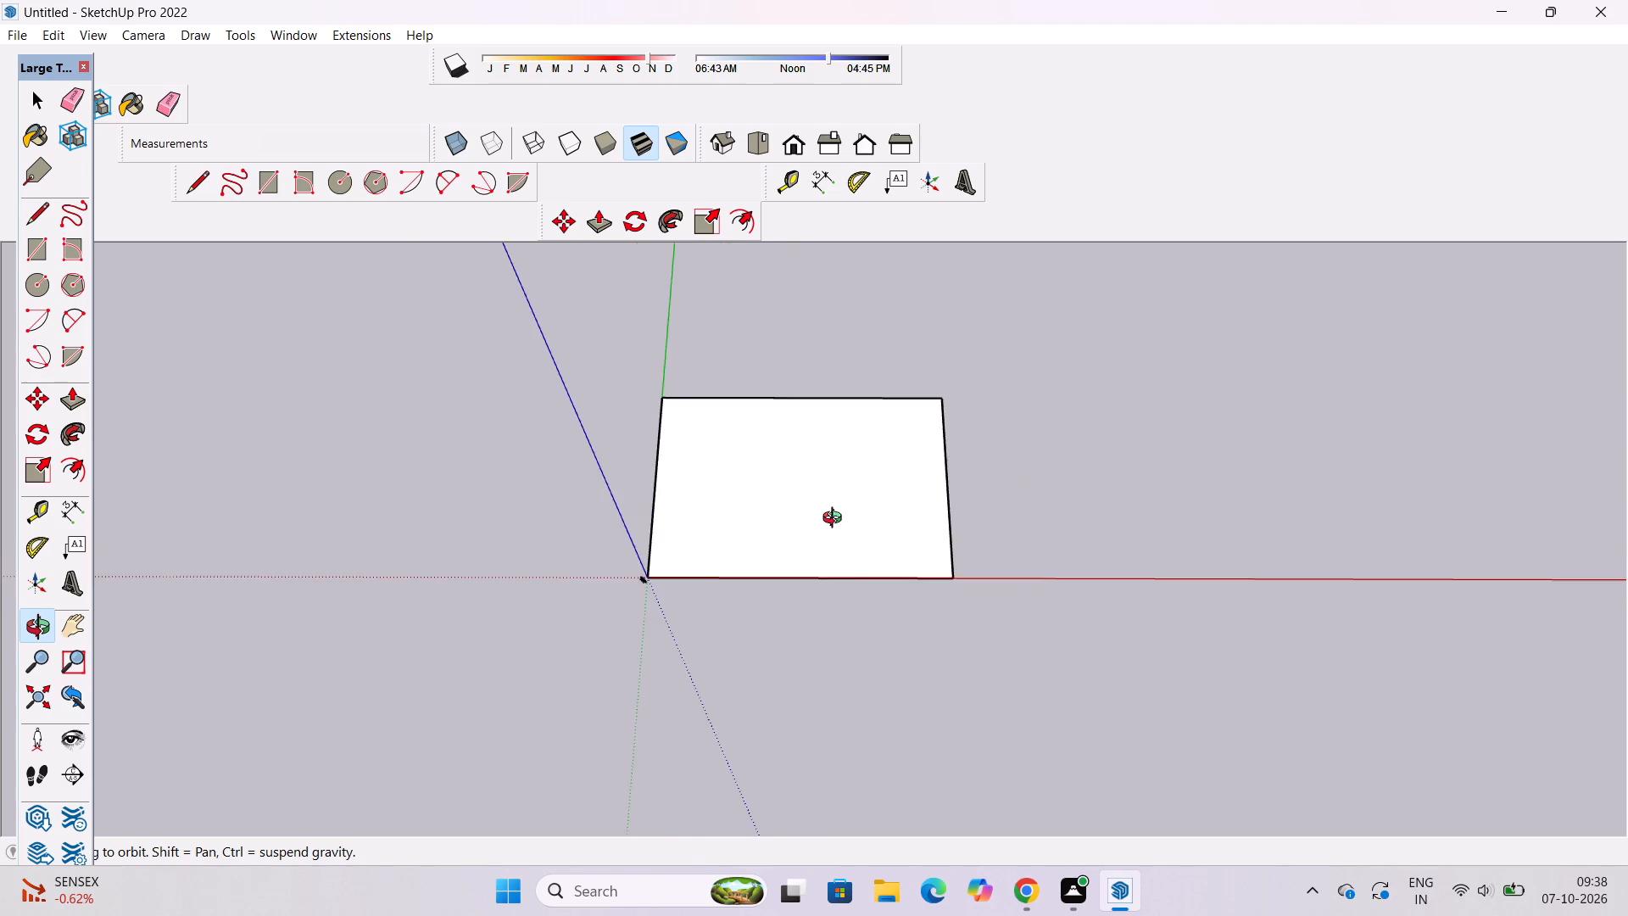
pyautogui.scroll(3, 836, 520)
pyautogui.click(756, 147)
pyautogui.scroll(-4, 808, 486)
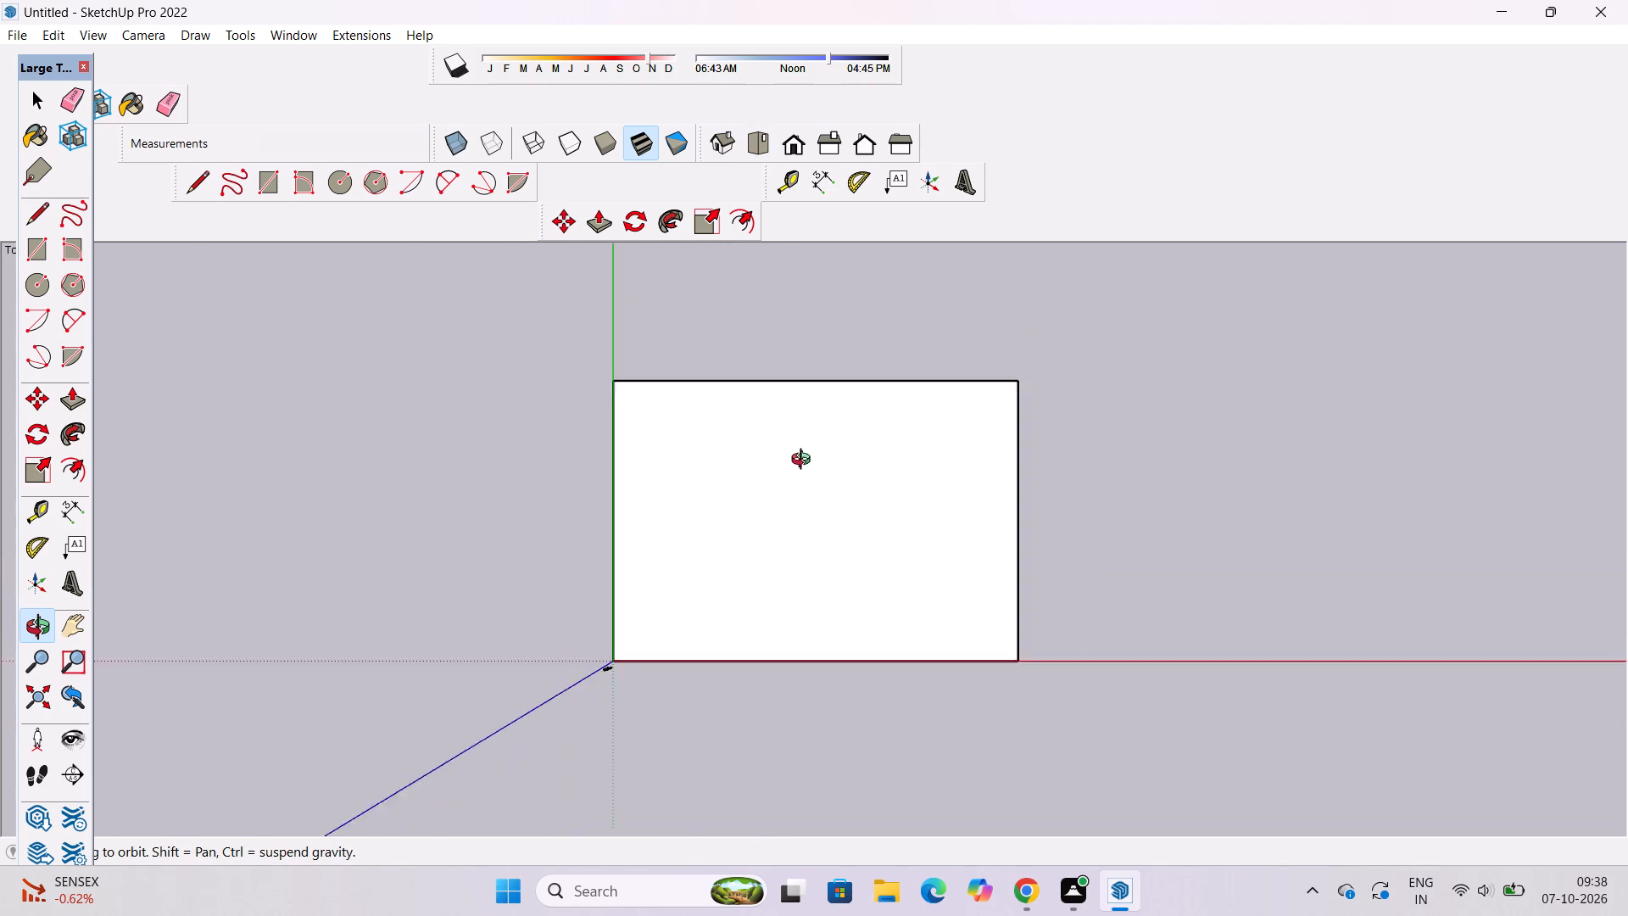
pyautogui.scroll(-1, 805, 461)
pyautogui.moveTo(825, 649); pyautogui.dragTo(825, 523)
pyautogui.scroll(10, 785, 601)
pyautogui.keyDown('shift'); pyautogui.moveTo(786, 605); pyautogui.dragTo(686, 602); pyautogui.keyUp('shift')
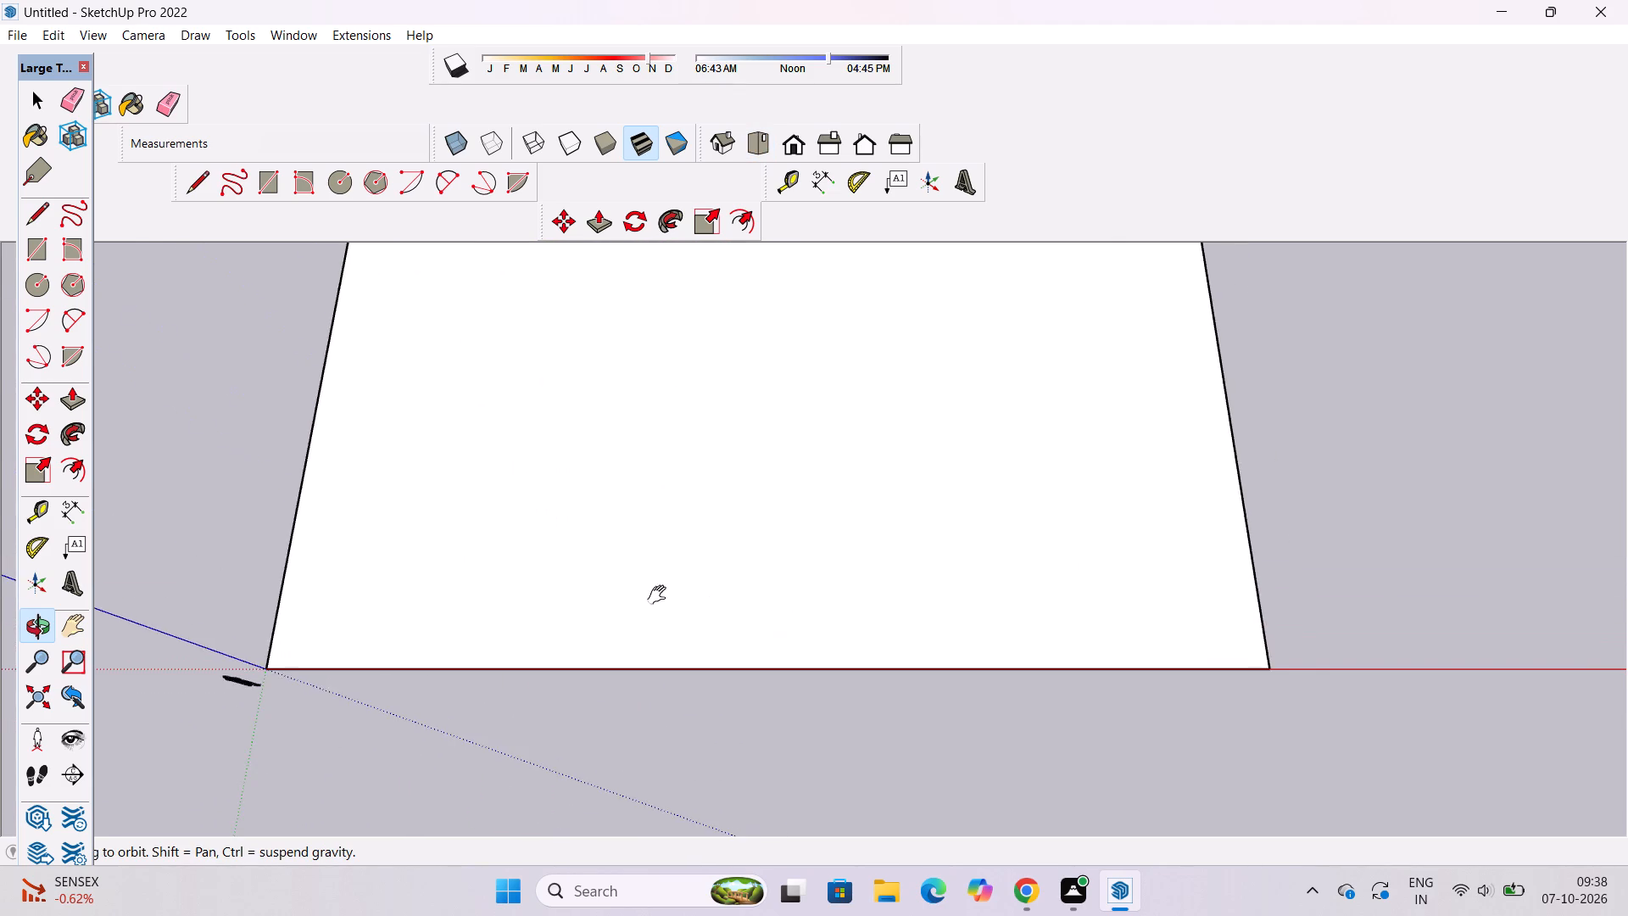
pyautogui.keyDown('shift'); pyautogui.scroll(-6, 661, 595); pyautogui.keyUp('shift')
pyautogui.keyDown('shift'); pyautogui.moveTo(803, 583); pyautogui.dragTo(765, 600); pyautogui.keyUp('shift')
pyautogui.keyDown('shift'); pyautogui.scroll(-5, 759, 602); pyautogui.keyUp('shift')
pyautogui.keyDown('shift'); pyautogui.moveTo(782, 589); pyautogui.dragTo(689, 589); pyautogui.keyUp('shift')
pyautogui.keyDown('shift'); pyautogui.moveTo(688, 595); pyautogui.dragTo(688, 628); pyautogui.keyUp('shift')
pyautogui.scroll(2, 685, 629)
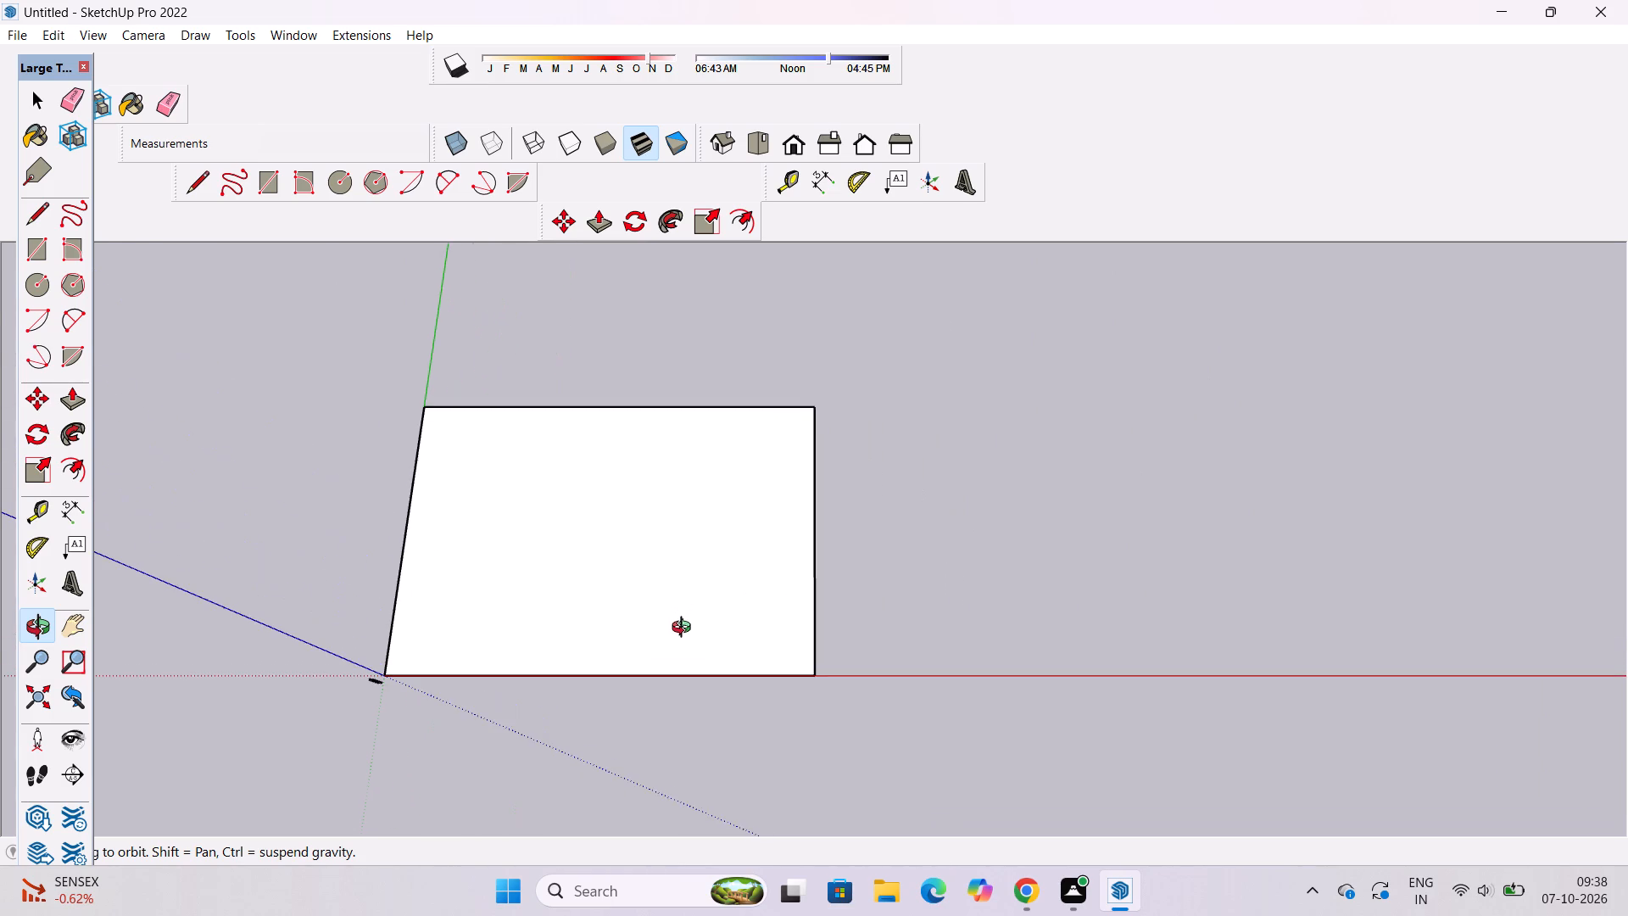
pyautogui.keyDown('shift'); pyautogui.moveTo(685, 629); pyautogui.dragTo(684, 596); pyautogui.keyUp('shift')
pyautogui.scroll(1, 684, 596)
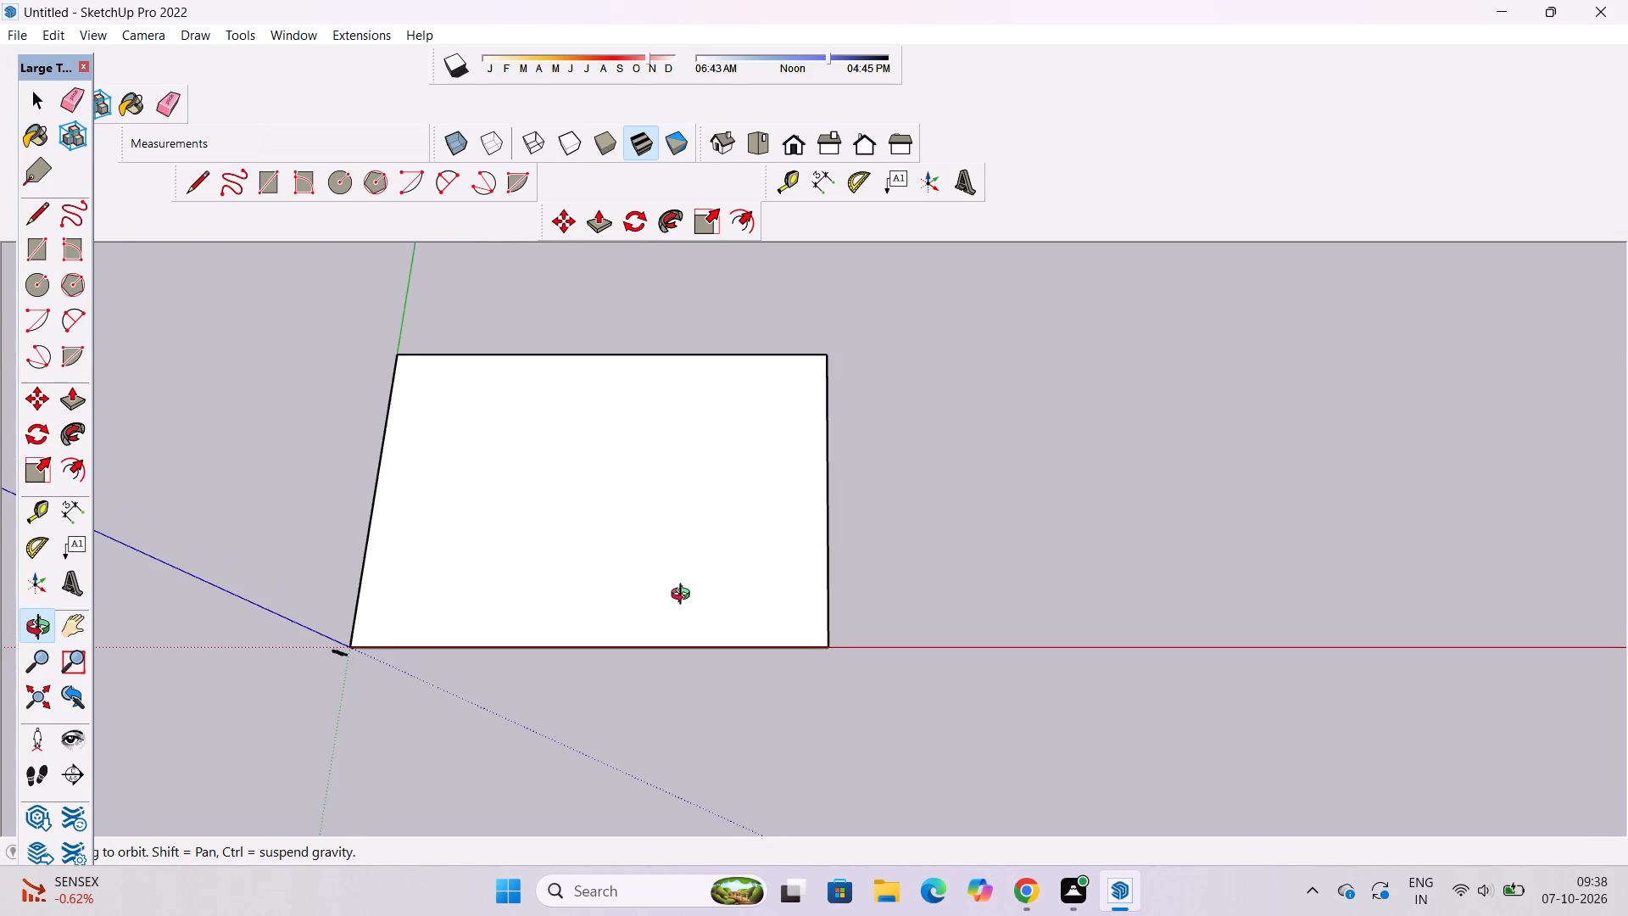
pyautogui.scroll(1, 684, 596)
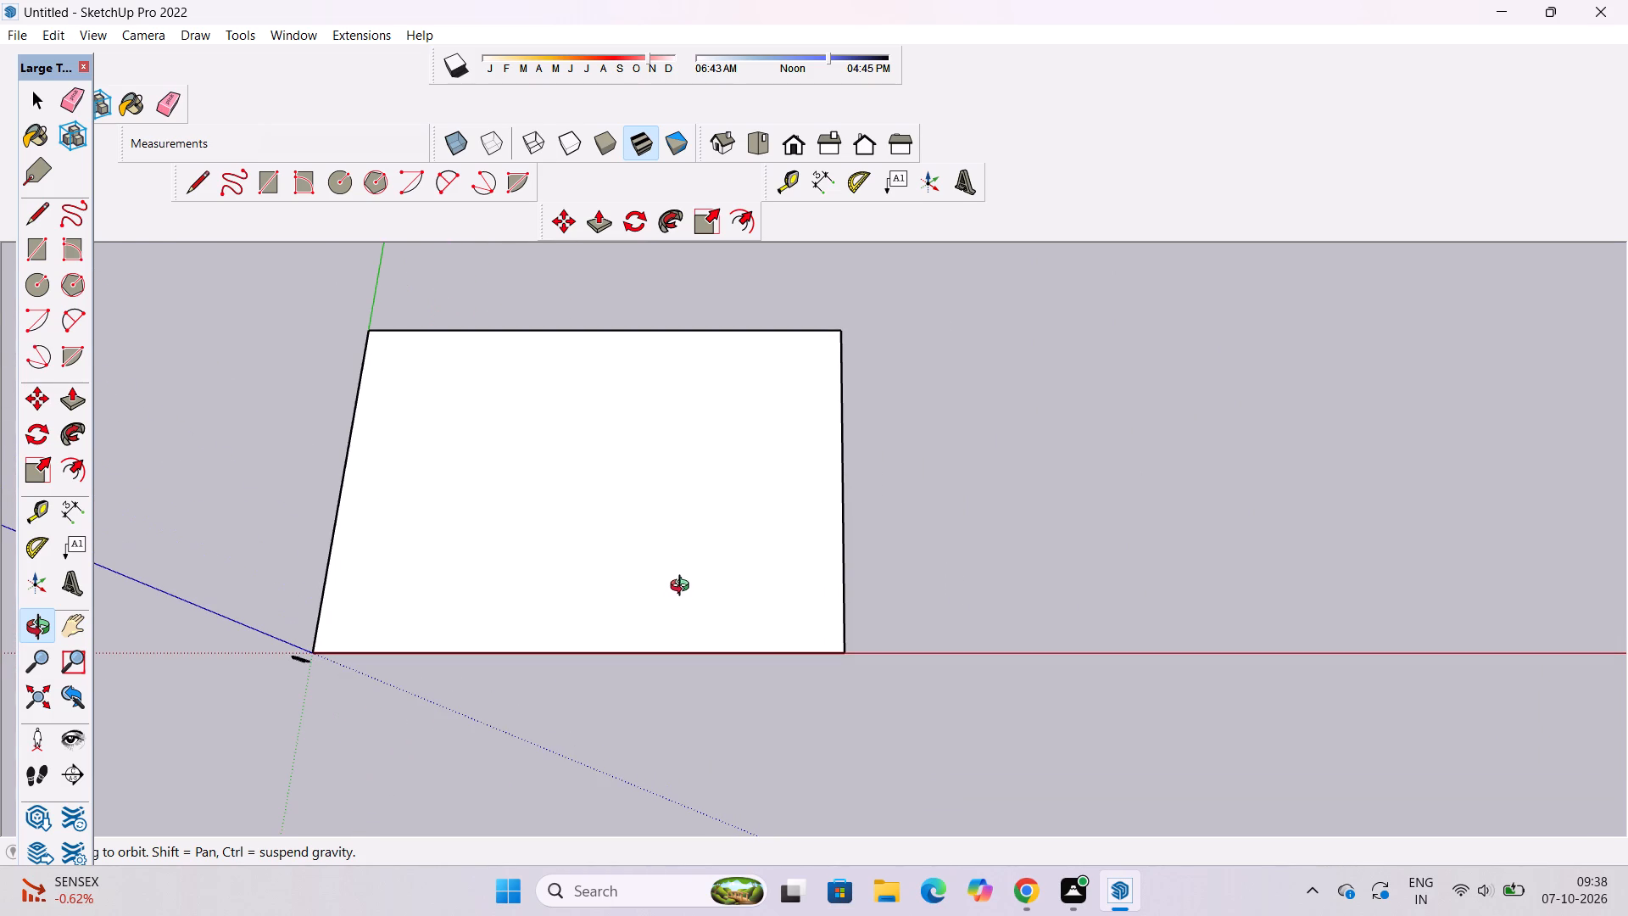
pyautogui.scroll(4, 691, 567)
pyautogui.keyDown('shift'); pyautogui.moveTo(684, 577); pyautogui.dragTo(665, 539); pyautogui.keyUp('shift')
pyautogui.keyDown('shift'); pyautogui.scroll(-5, 643, 558); pyautogui.keyUp('shift')
pyautogui.keyDown('shift'); pyautogui.moveTo(643, 562); pyautogui.dragTo(611, 590); pyautogui.keyUp('shift')
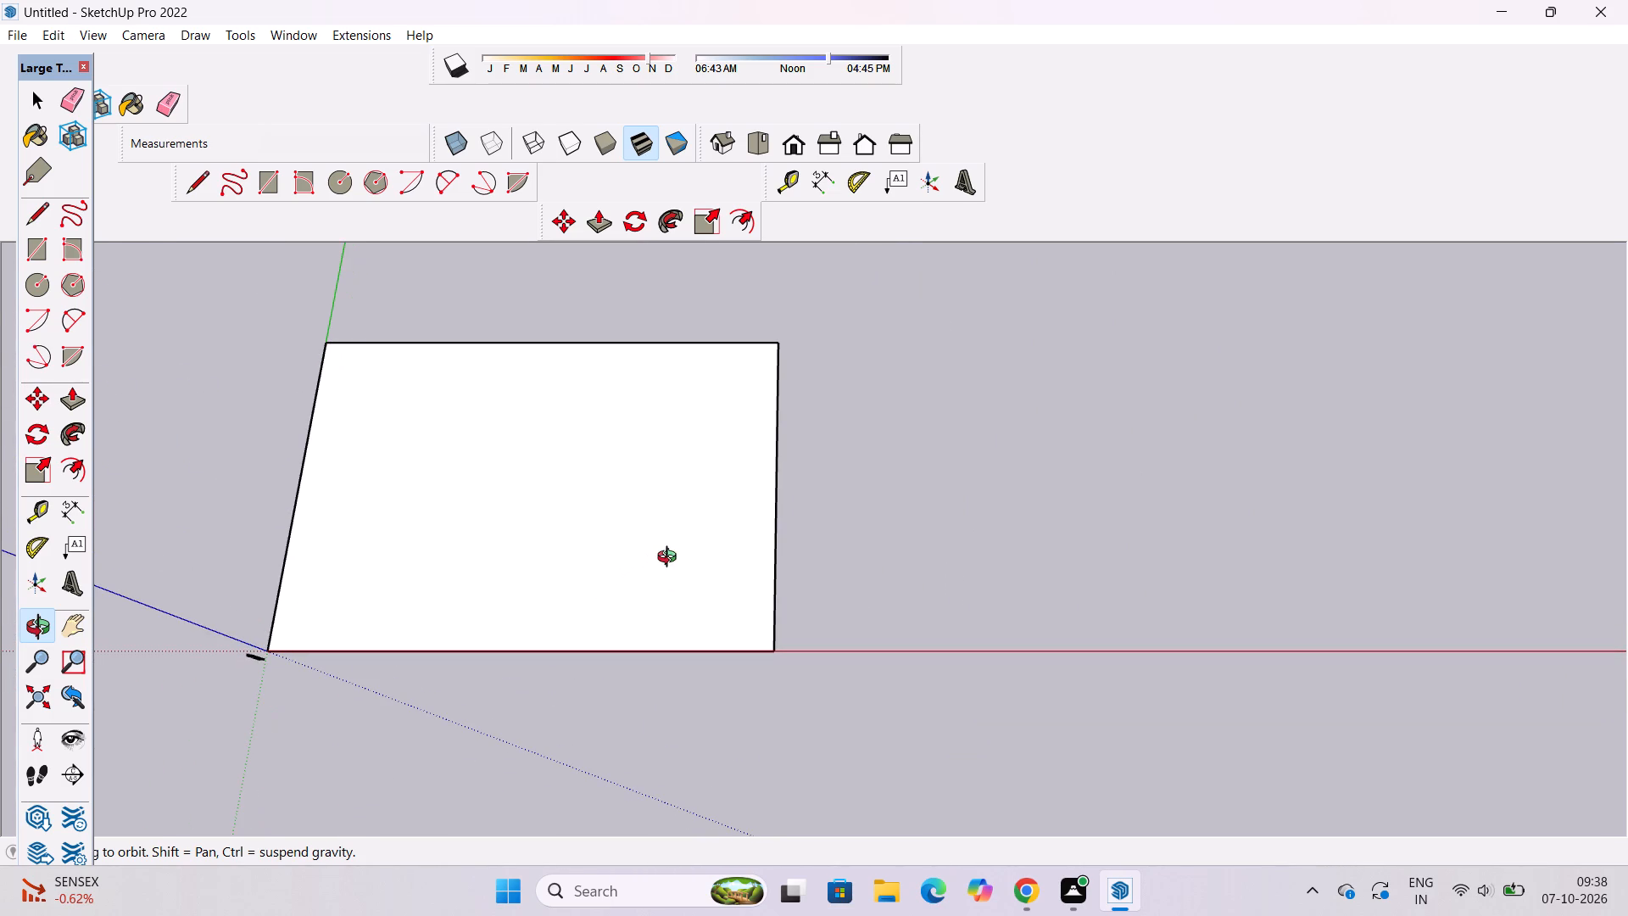
# Copy the whole base face with its edges along the red axis, leaving a wide gap beside the original.
pyautogui.press('space')
pyautogui.doubleClick(567, 476)
pyautogui.press('m')
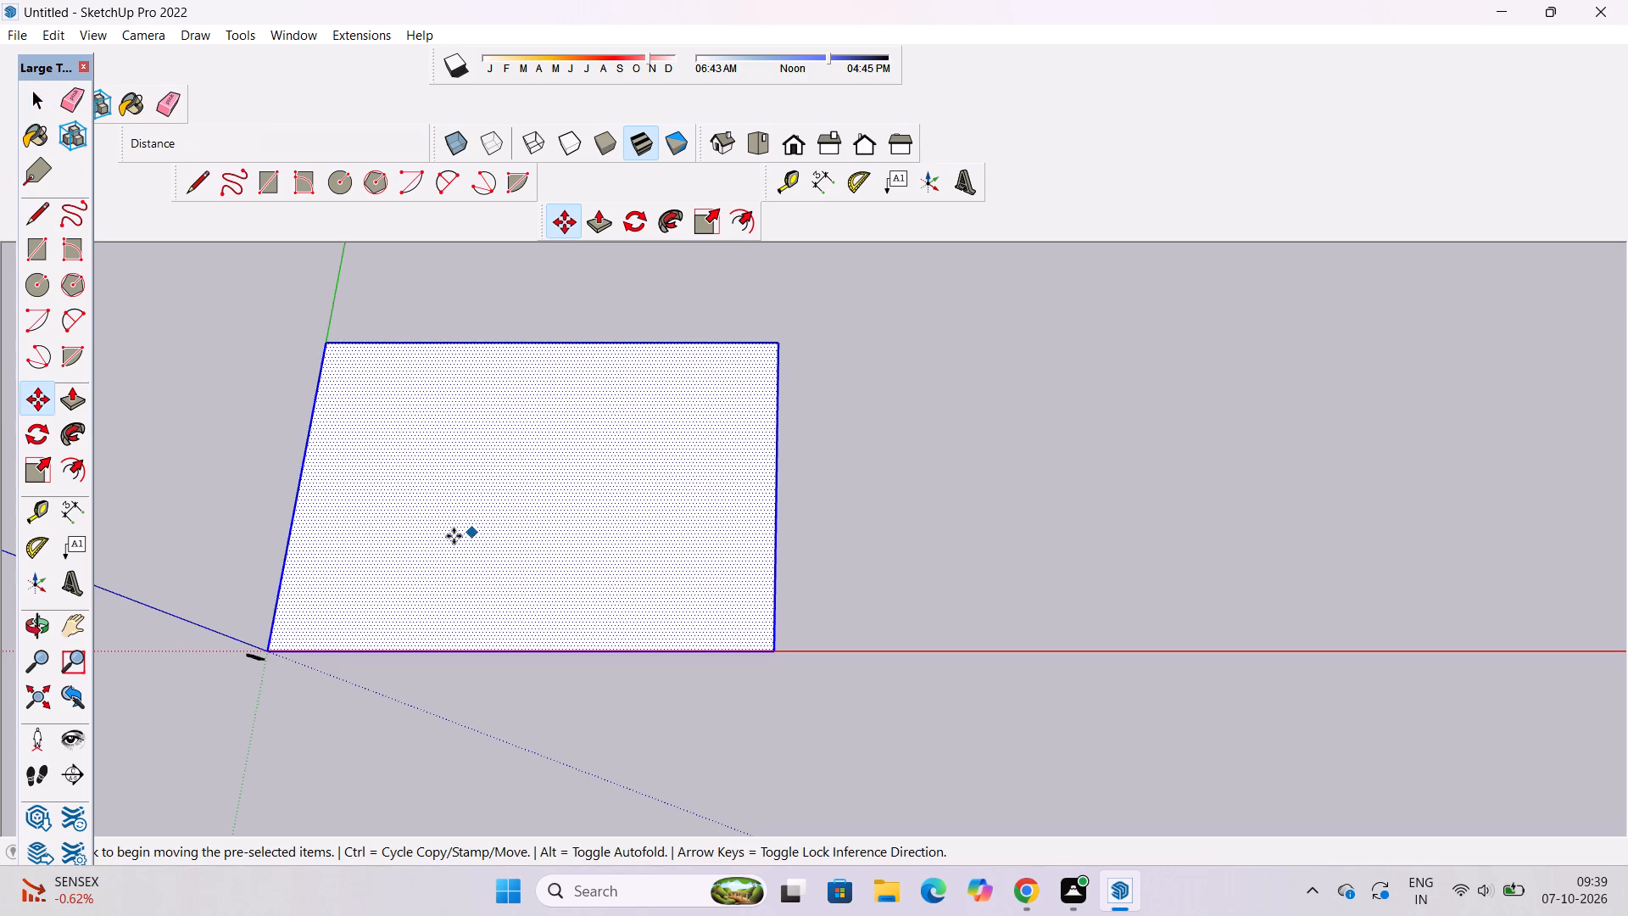
pyautogui.click(272, 649)
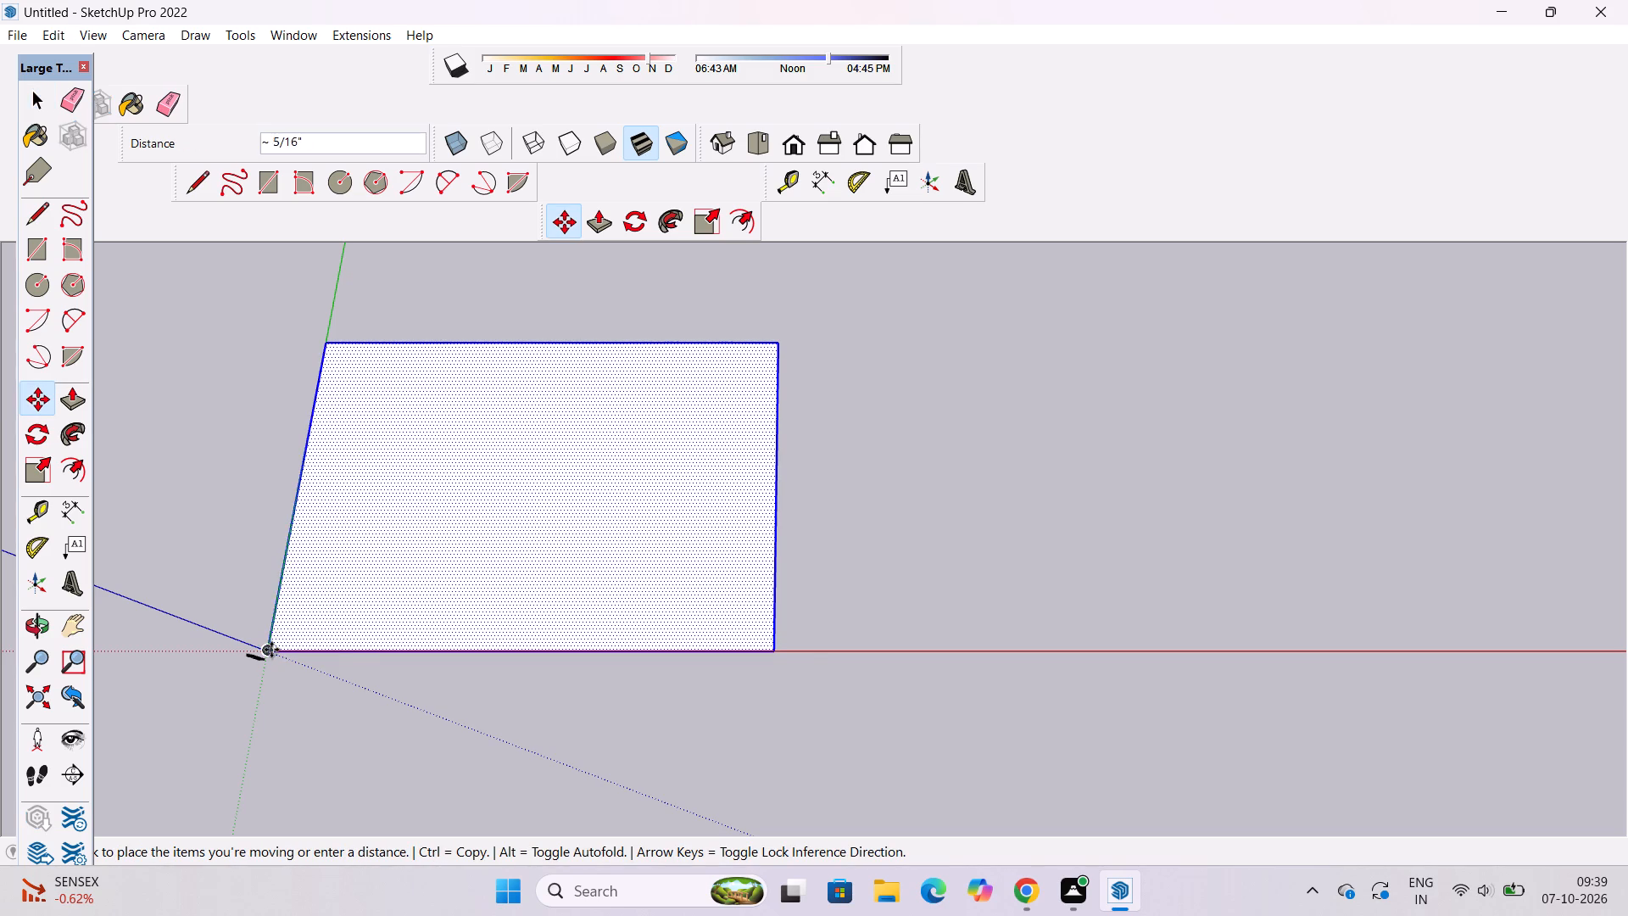
pyautogui.scroll(-5, 305, 650)
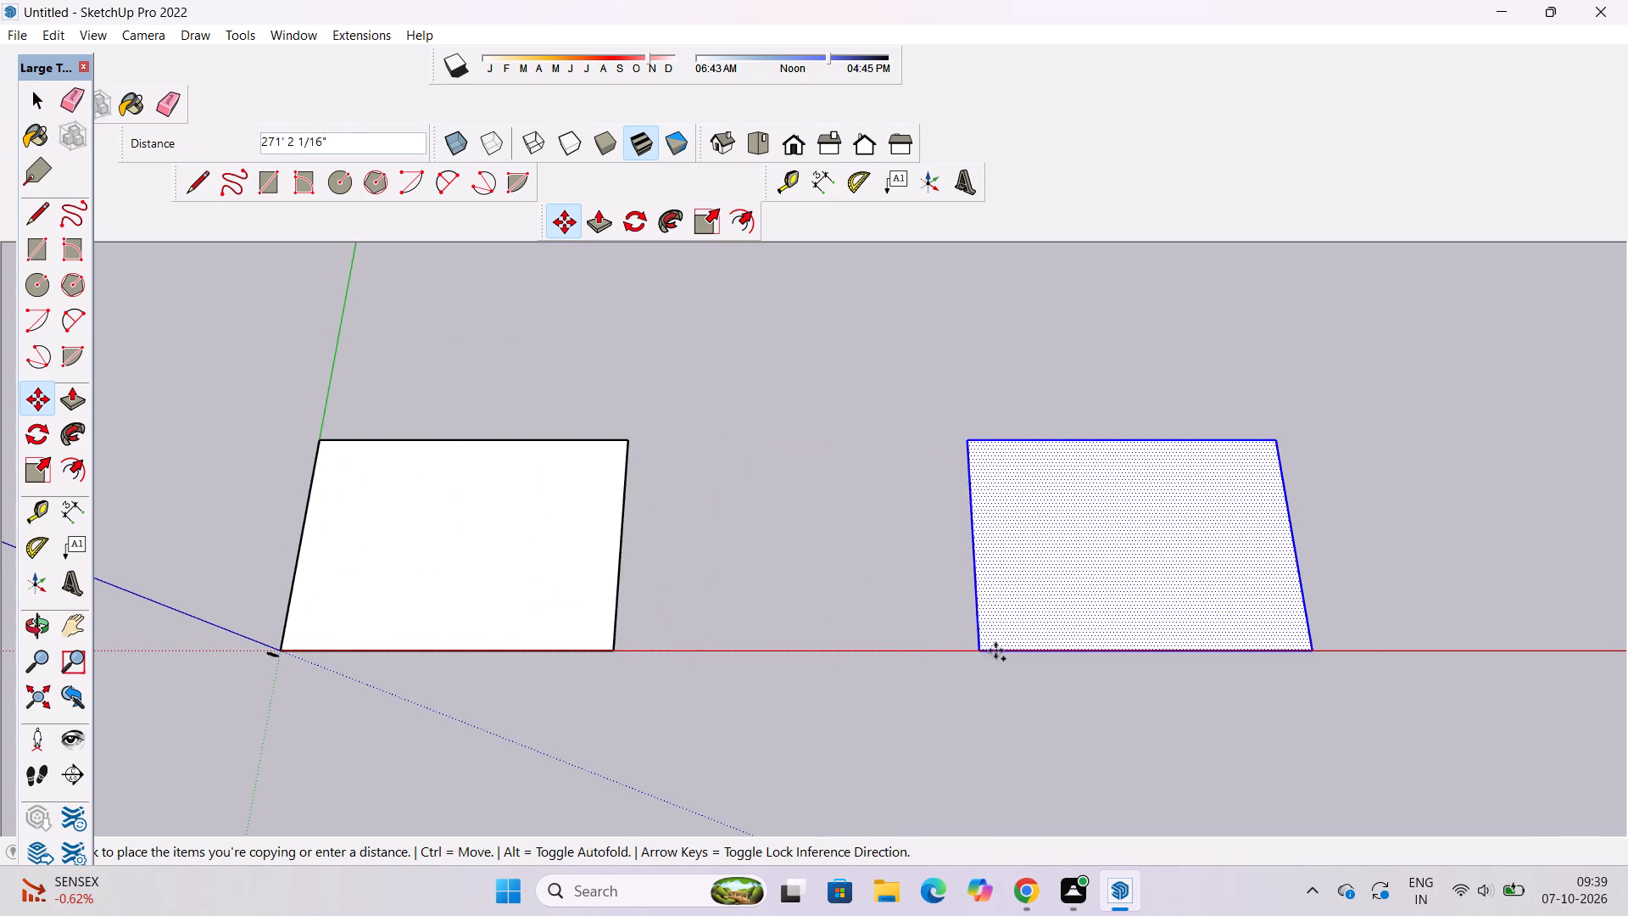
pyautogui.click(1046, 652)
pyautogui.press('space')
pyautogui.click(956, 527)
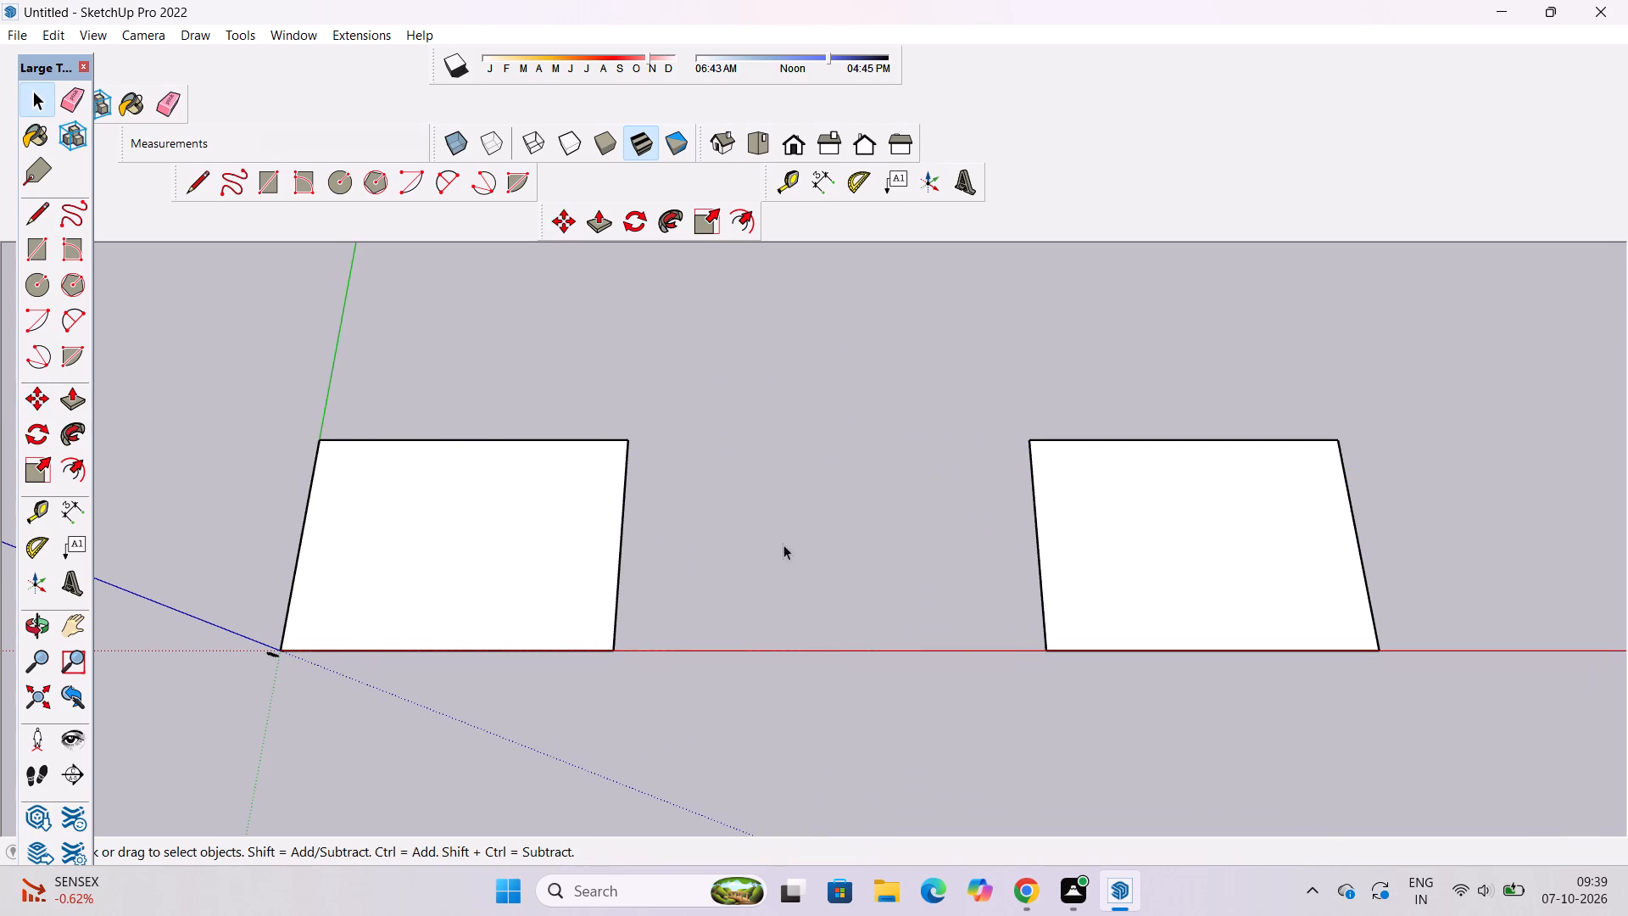
# Examine the original base face from several oblique angles, with its copy alongside.
pyautogui.scroll(-4, 955, 525)
pyautogui.scroll(8, 417, 612)
pyautogui.scroll(3, 605, 542)
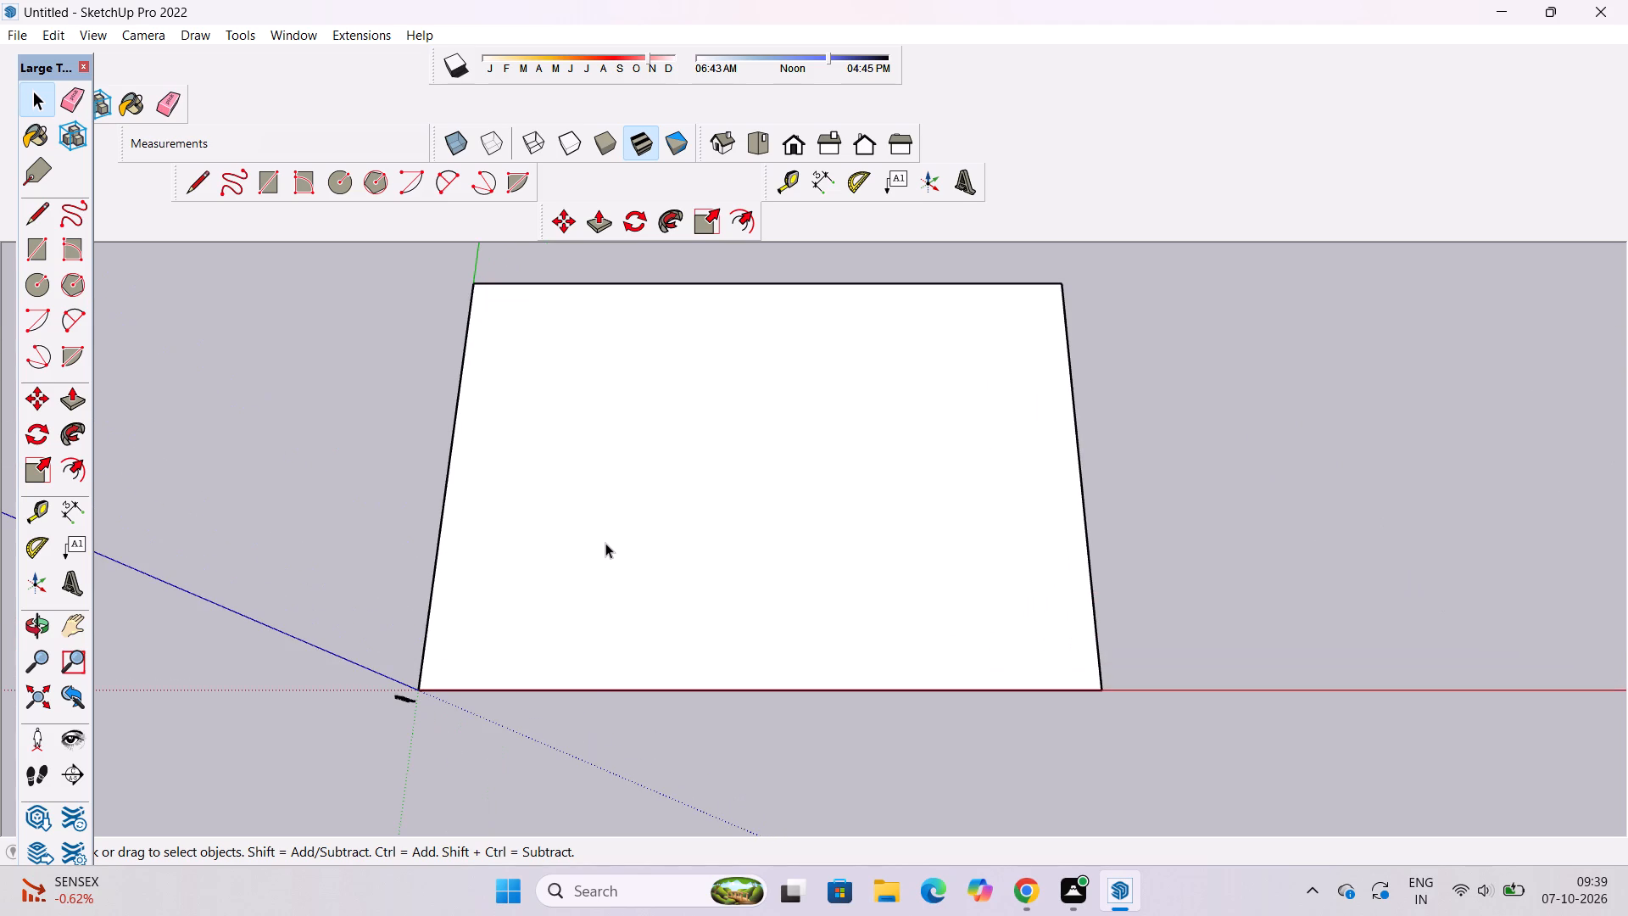
pyautogui.press('o')
pyautogui.scroll(-3, 608, 554)
pyautogui.click(608, 616)
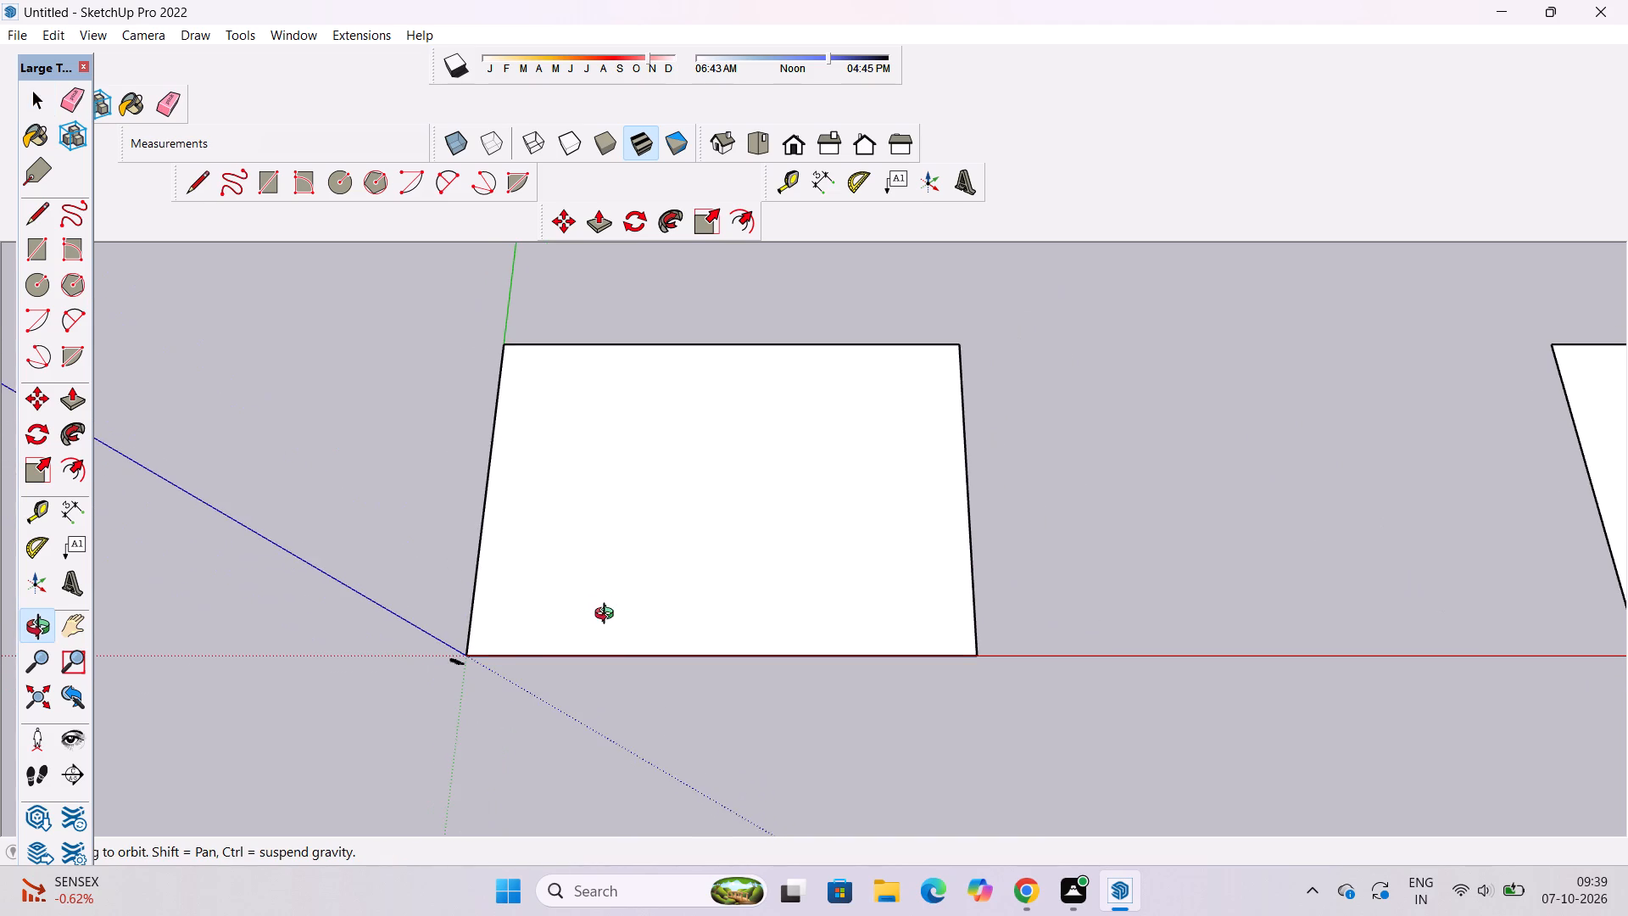
pyautogui.moveTo(604, 625); pyautogui.dragTo(605, 550)
pyautogui.scroll(-2, 602, 532)
pyautogui.keyDown('shift'); pyautogui.moveTo(597, 569); pyautogui.dragTo(597, 597); pyautogui.keyUp('shift')
pyautogui.moveTo(591, 637); pyautogui.dragTo(592, 608)
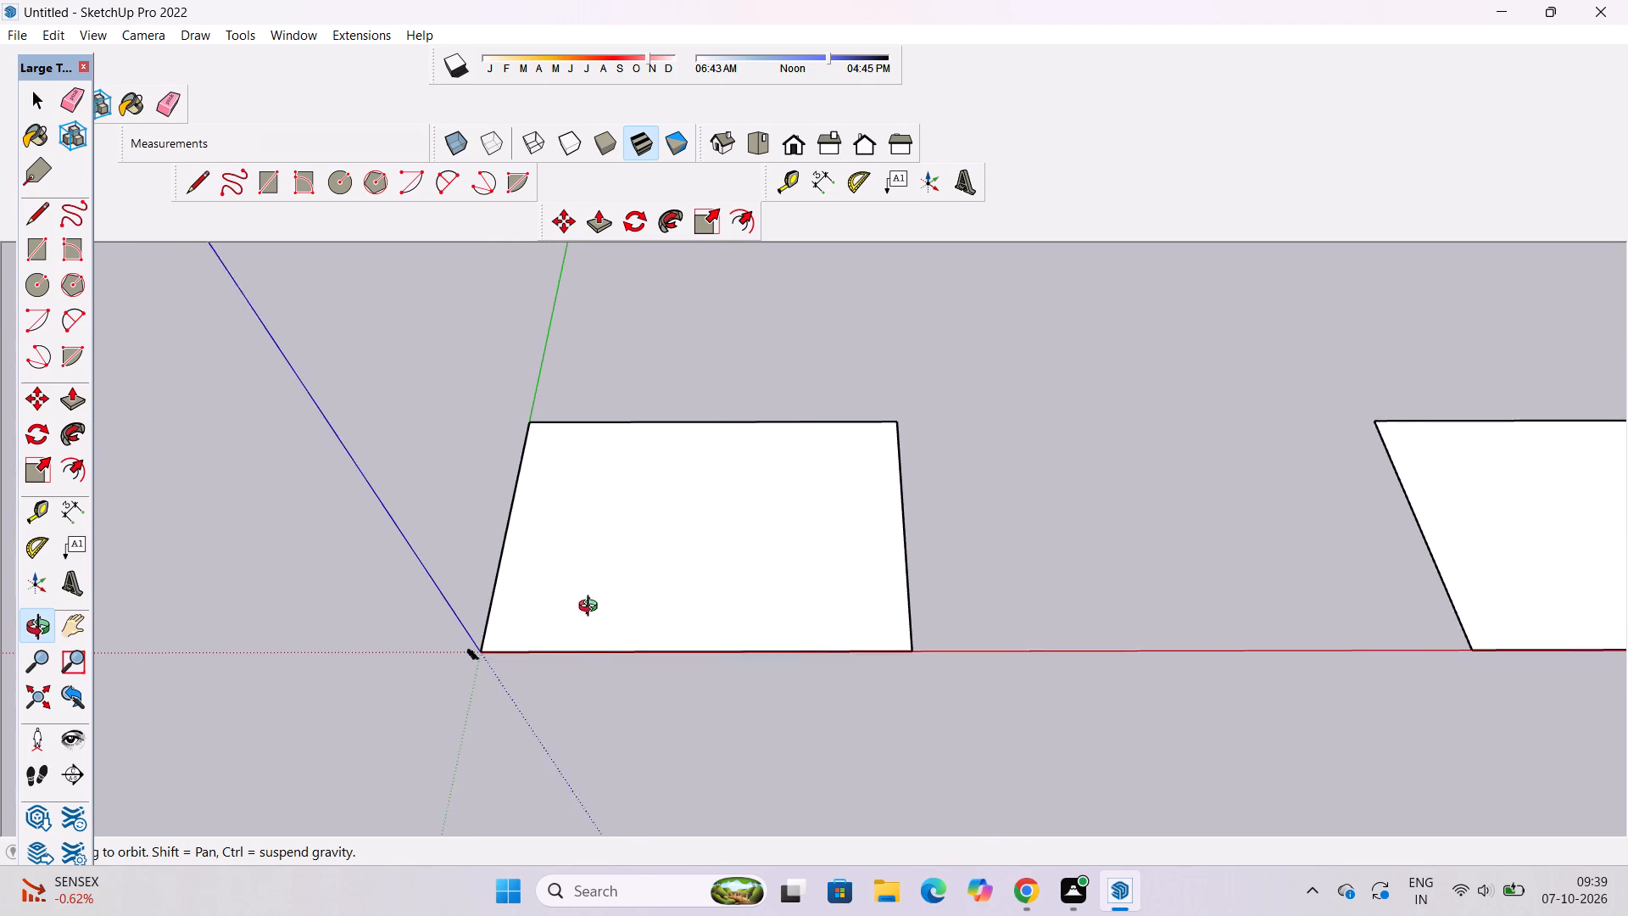
pyautogui.moveTo(592, 608); pyautogui.dragTo(594, 605)
pyautogui.scroll(2, 594, 603)
pyautogui.keyDown('shift'); pyautogui.moveTo(594, 603); pyautogui.dragTo(609, 571); pyautogui.keyUp('shift')
pyautogui.scroll(4, 610, 571)
pyautogui.scroll(-4, 611, 571)
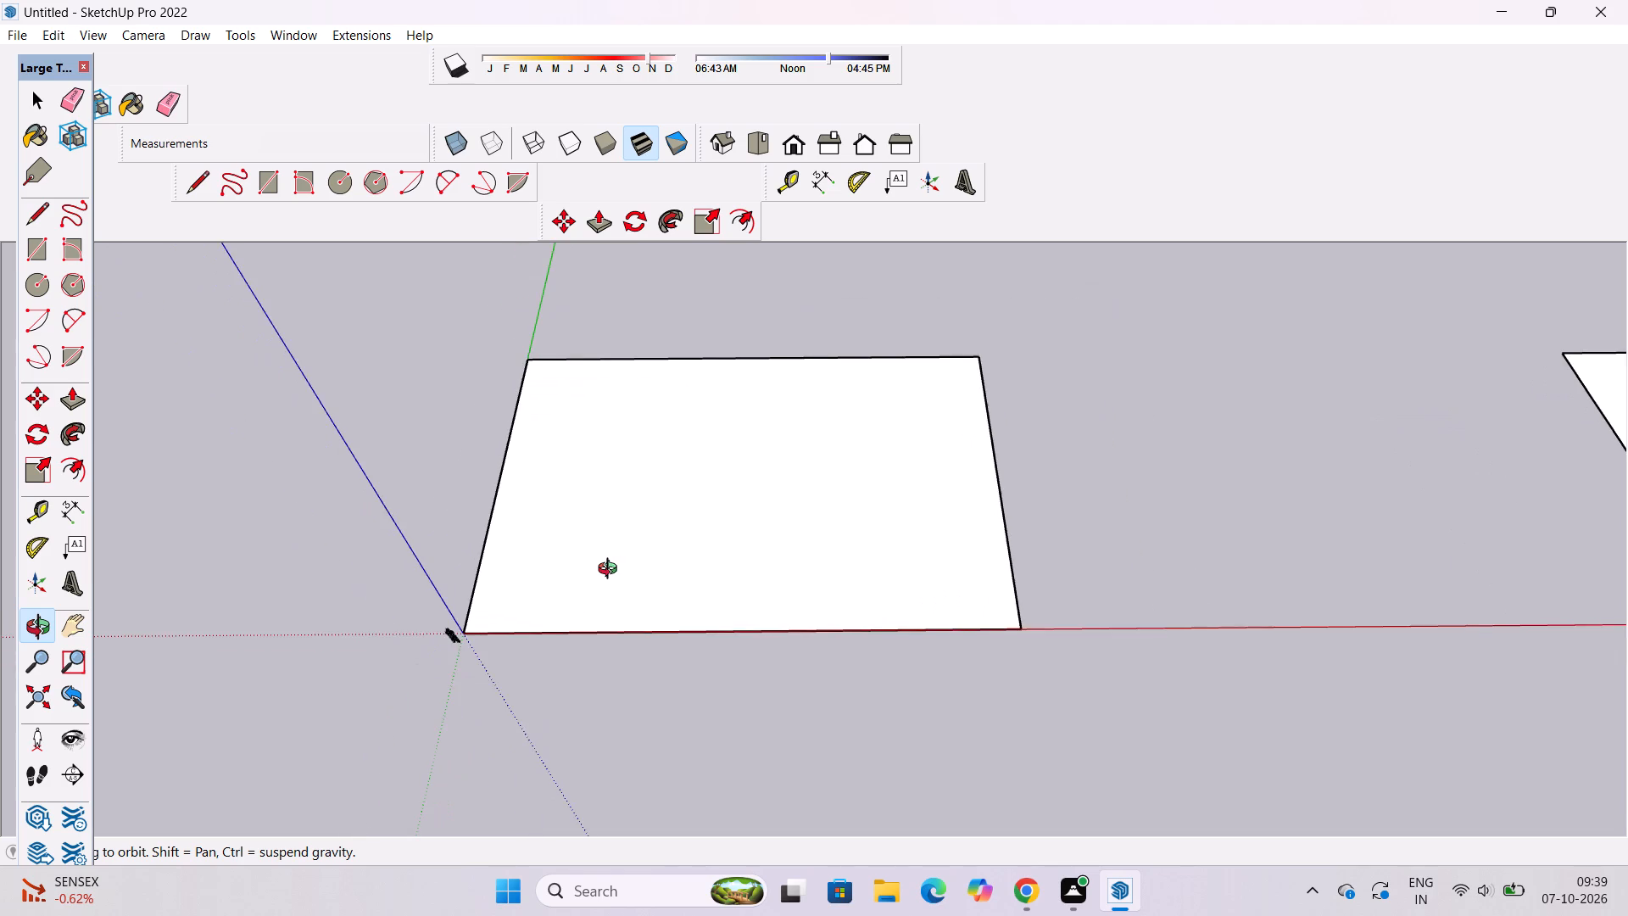
pyautogui.keyDown('shift'); pyautogui.moveTo(623, 599); pyautogui.dragTo(627, 574); pyautogui.keyUp('shift')
pyautogui.keyDown('shift'); pyautogui.scroll(1, 663, 532); pyautogui.keyUp('shift')
pyautogui.keyDown('shift'); pyautogui.moveTo(699, 505); pyautogui.dragTo(683, 526); pyautogui.keyUp('shift')
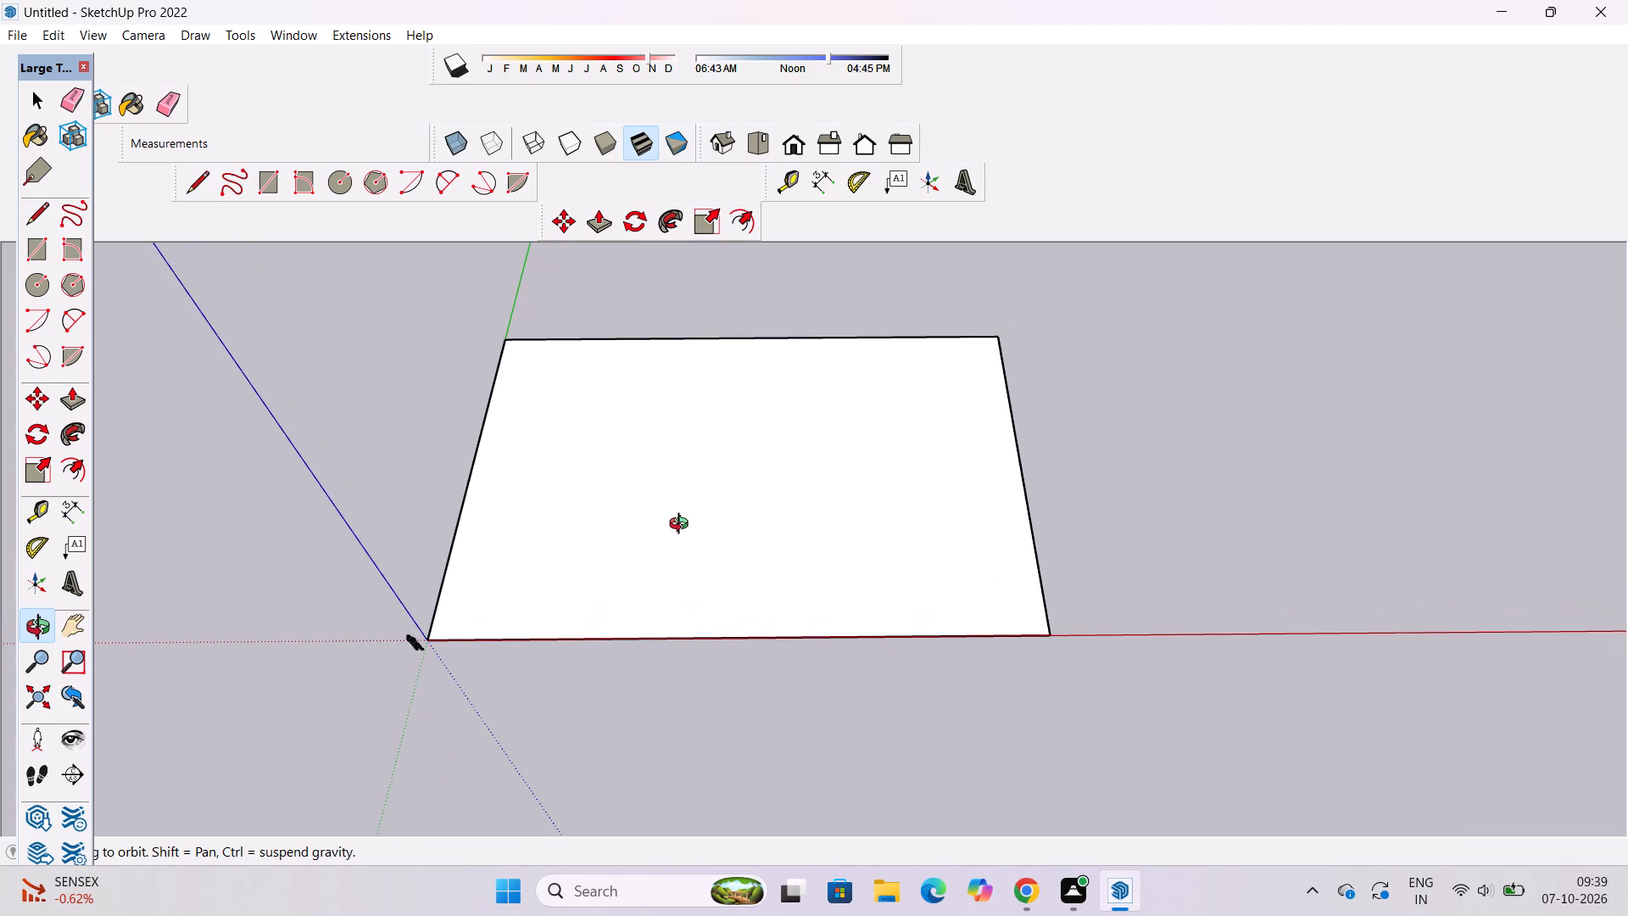
pyautogui.click(683, 526)
pyautogui.scroll(2, 676, 533)
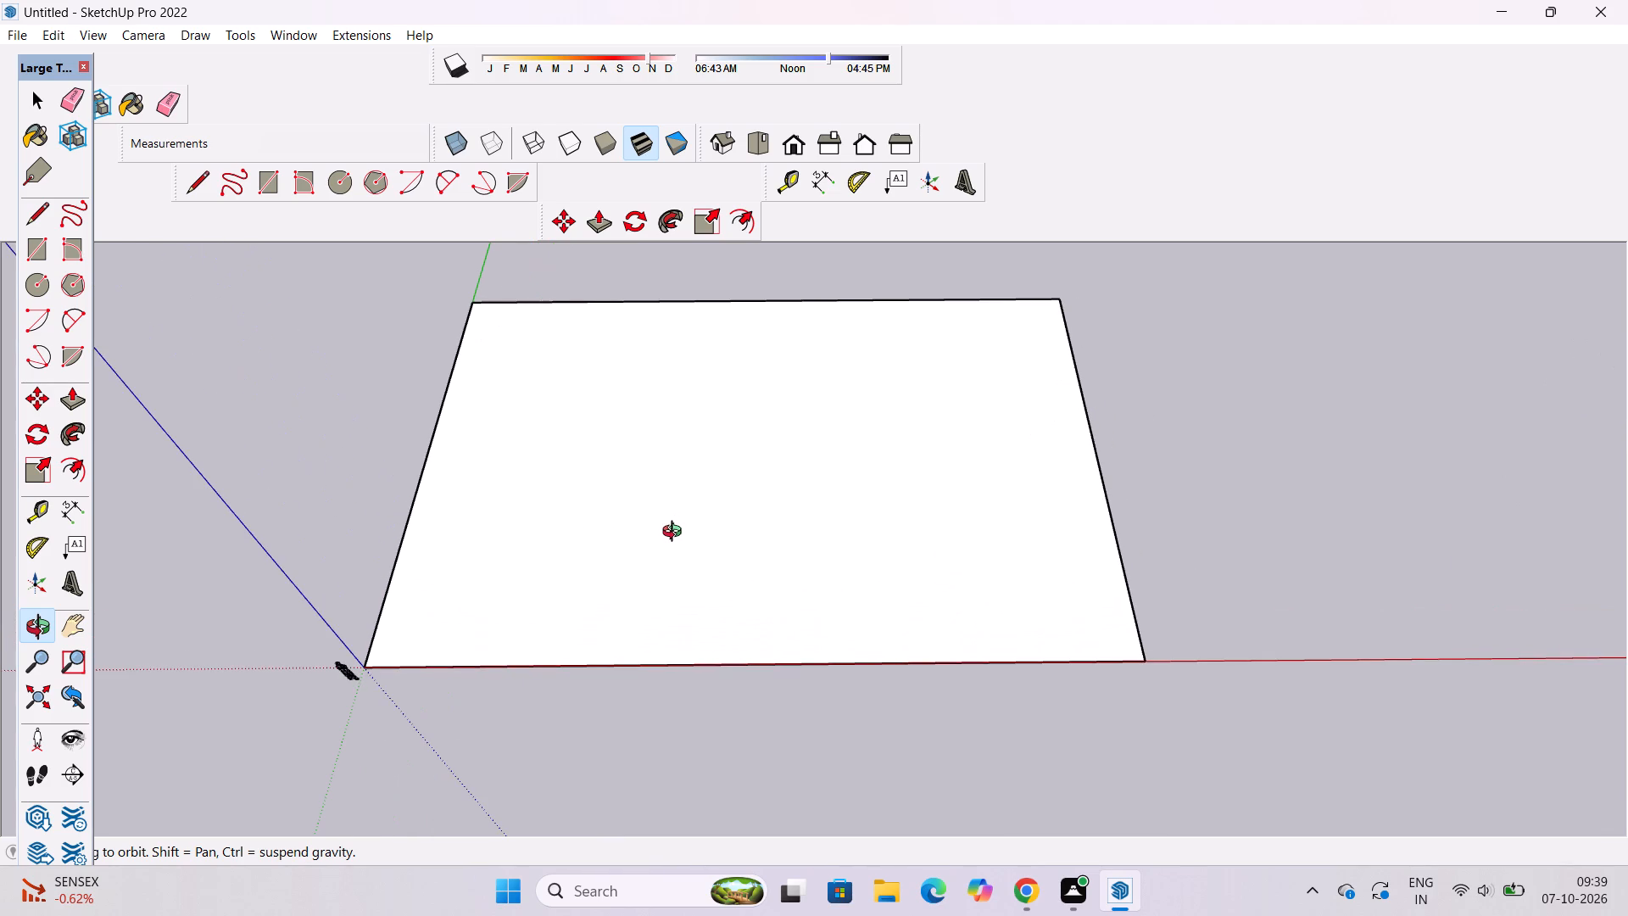
pyautogui.scroll(-1, 676, 533)
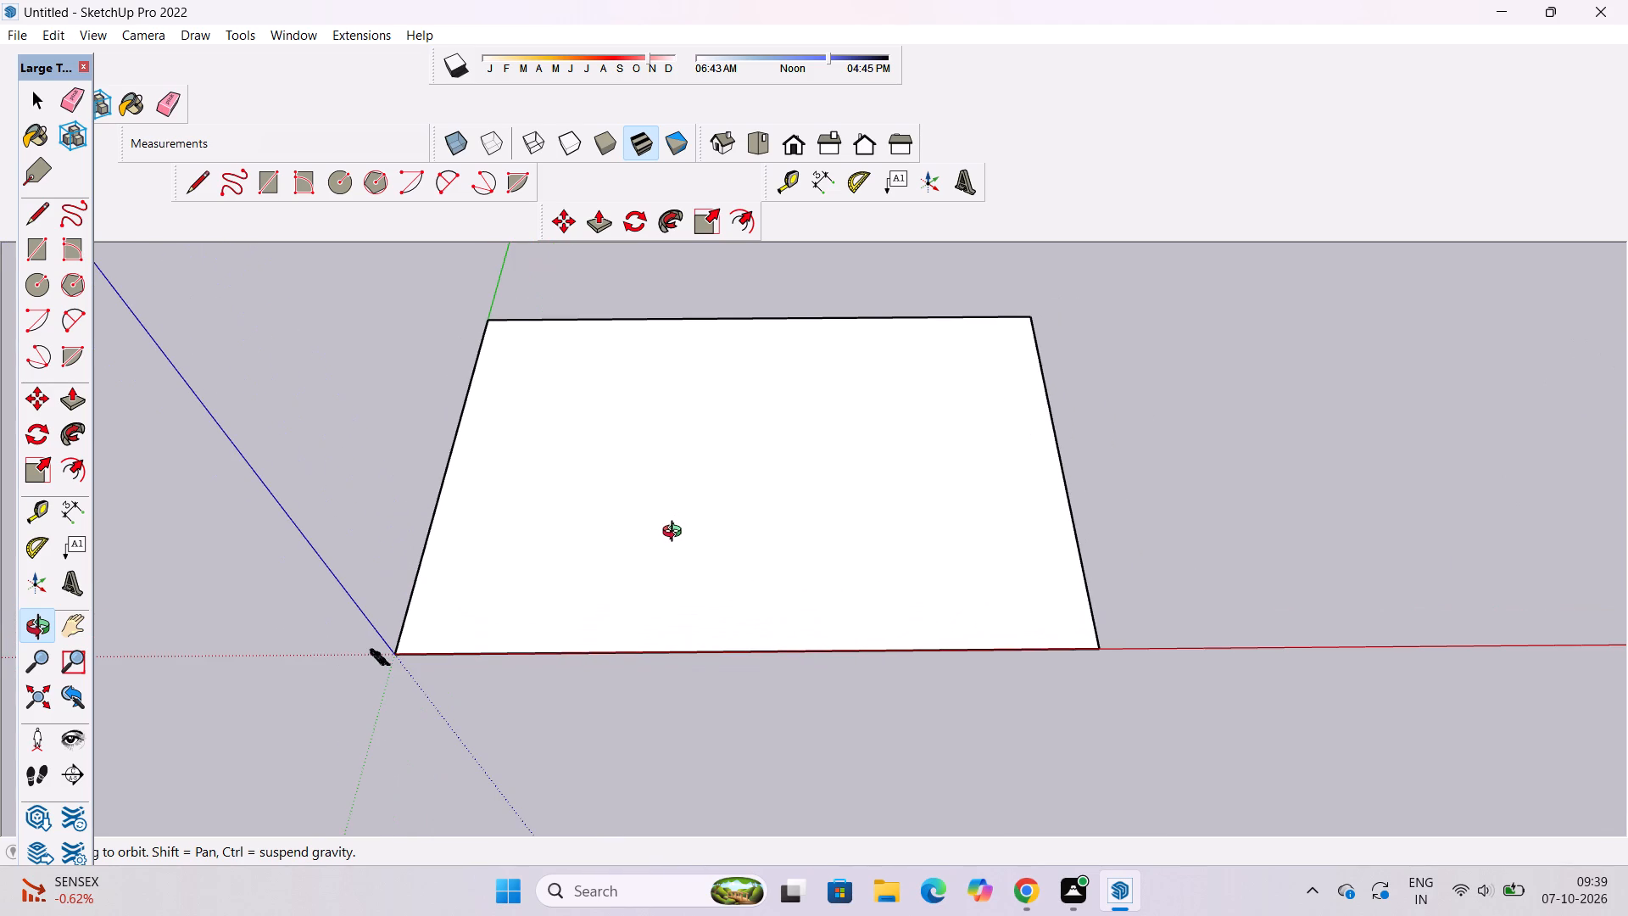
pyautogui.scroll(1, 676, 533)
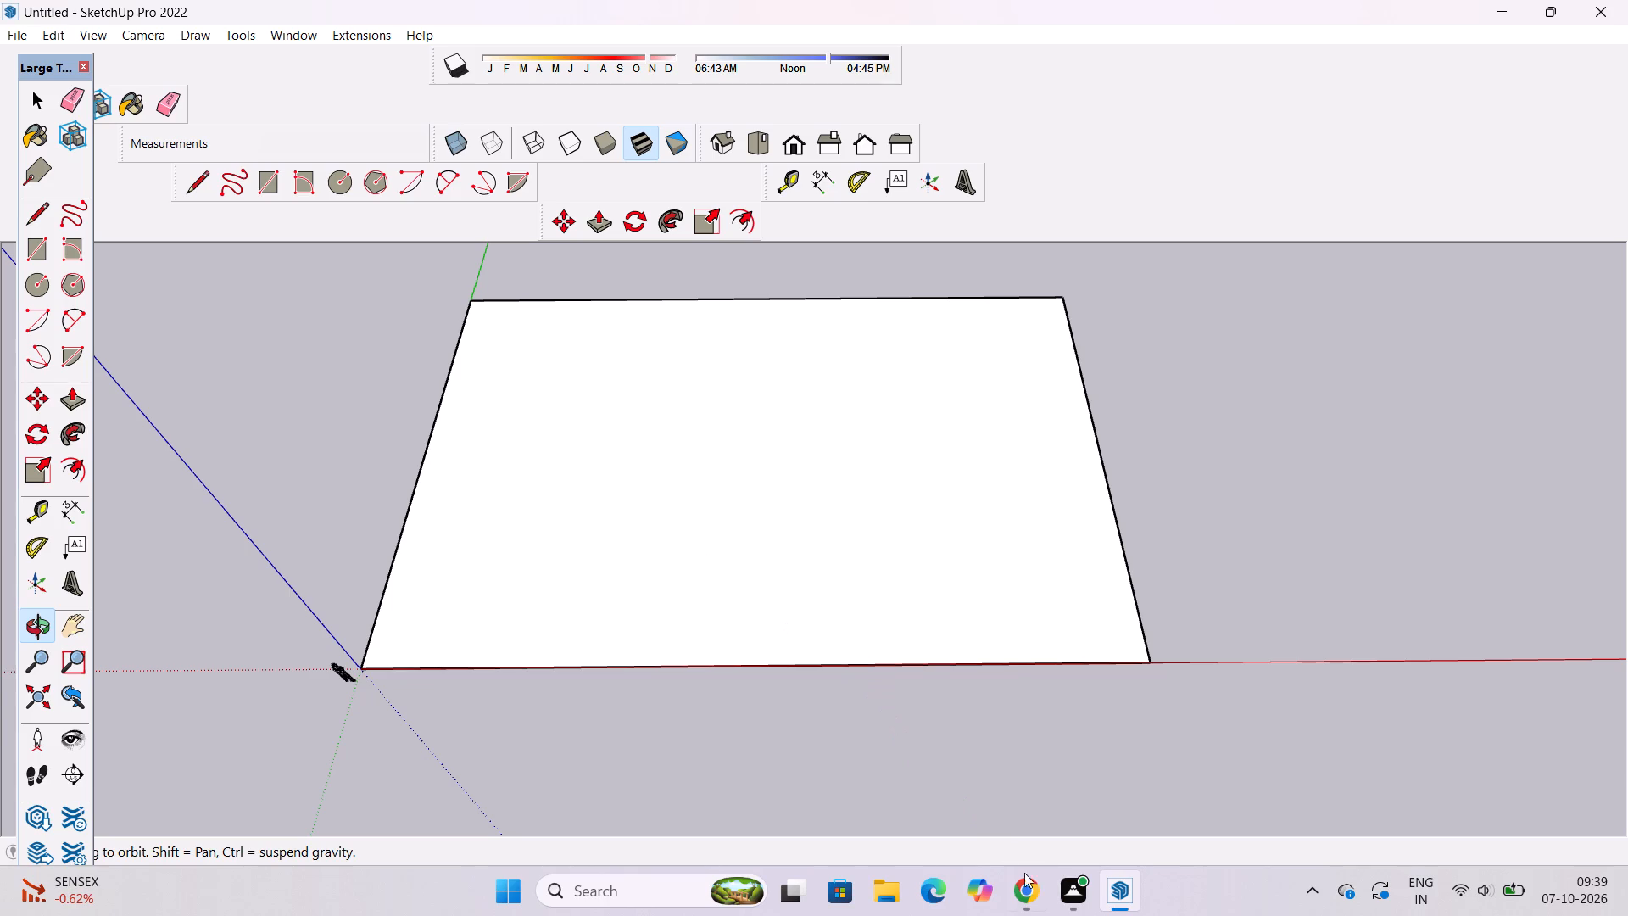
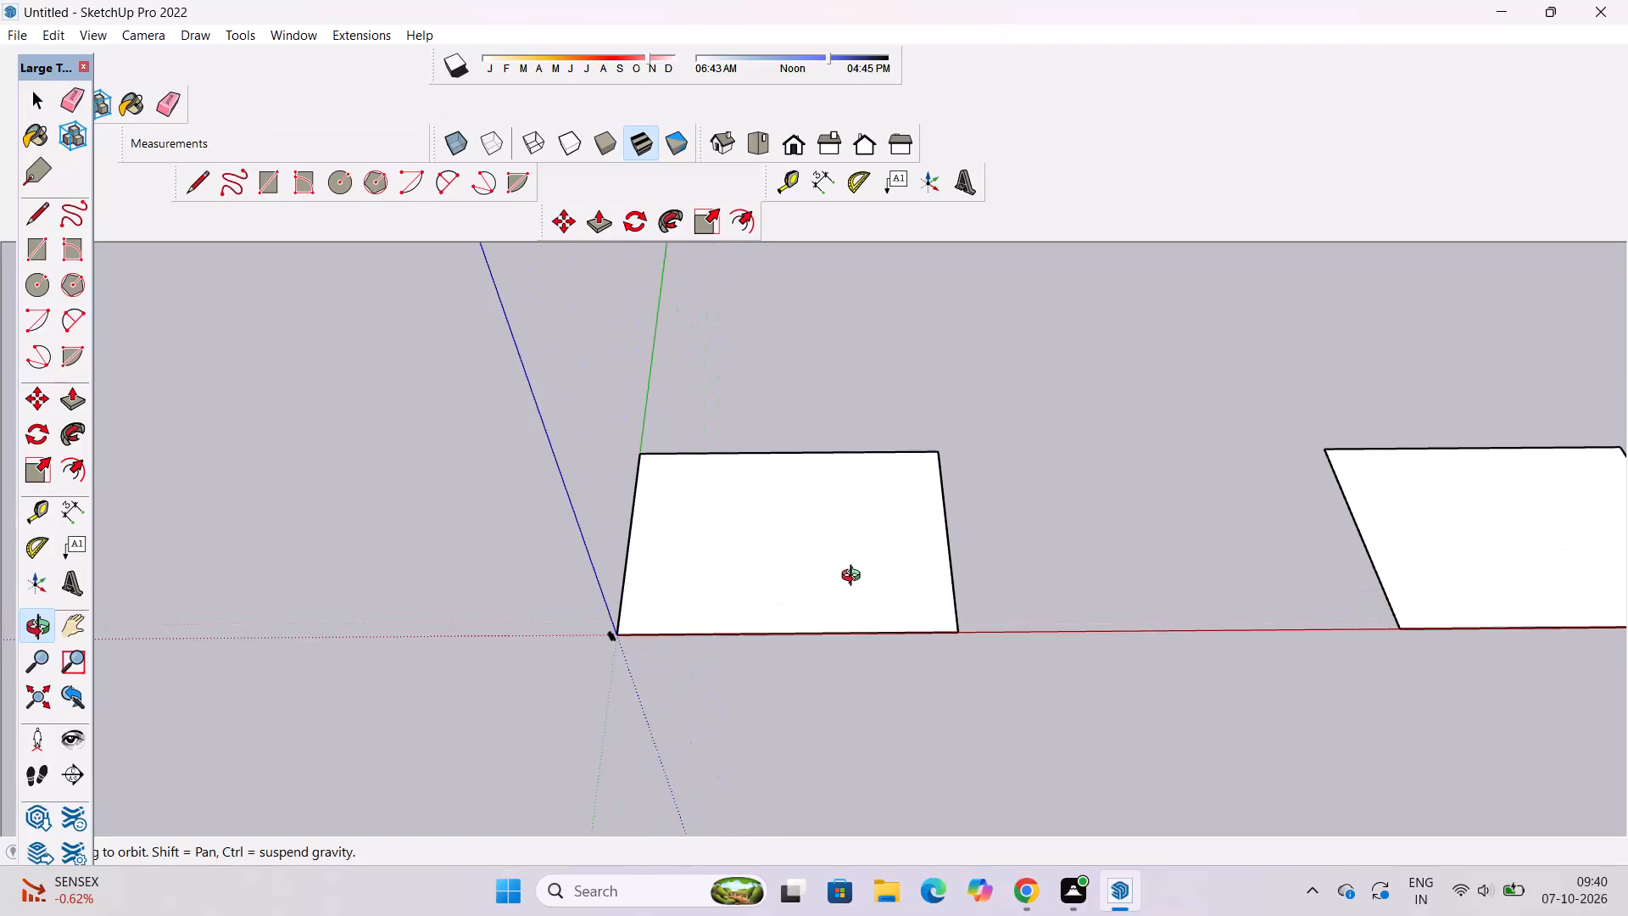
# Examine the original base face up close from slightly different oblique angles along the red axis.
pyautogui.scroll(4, 833, 589)
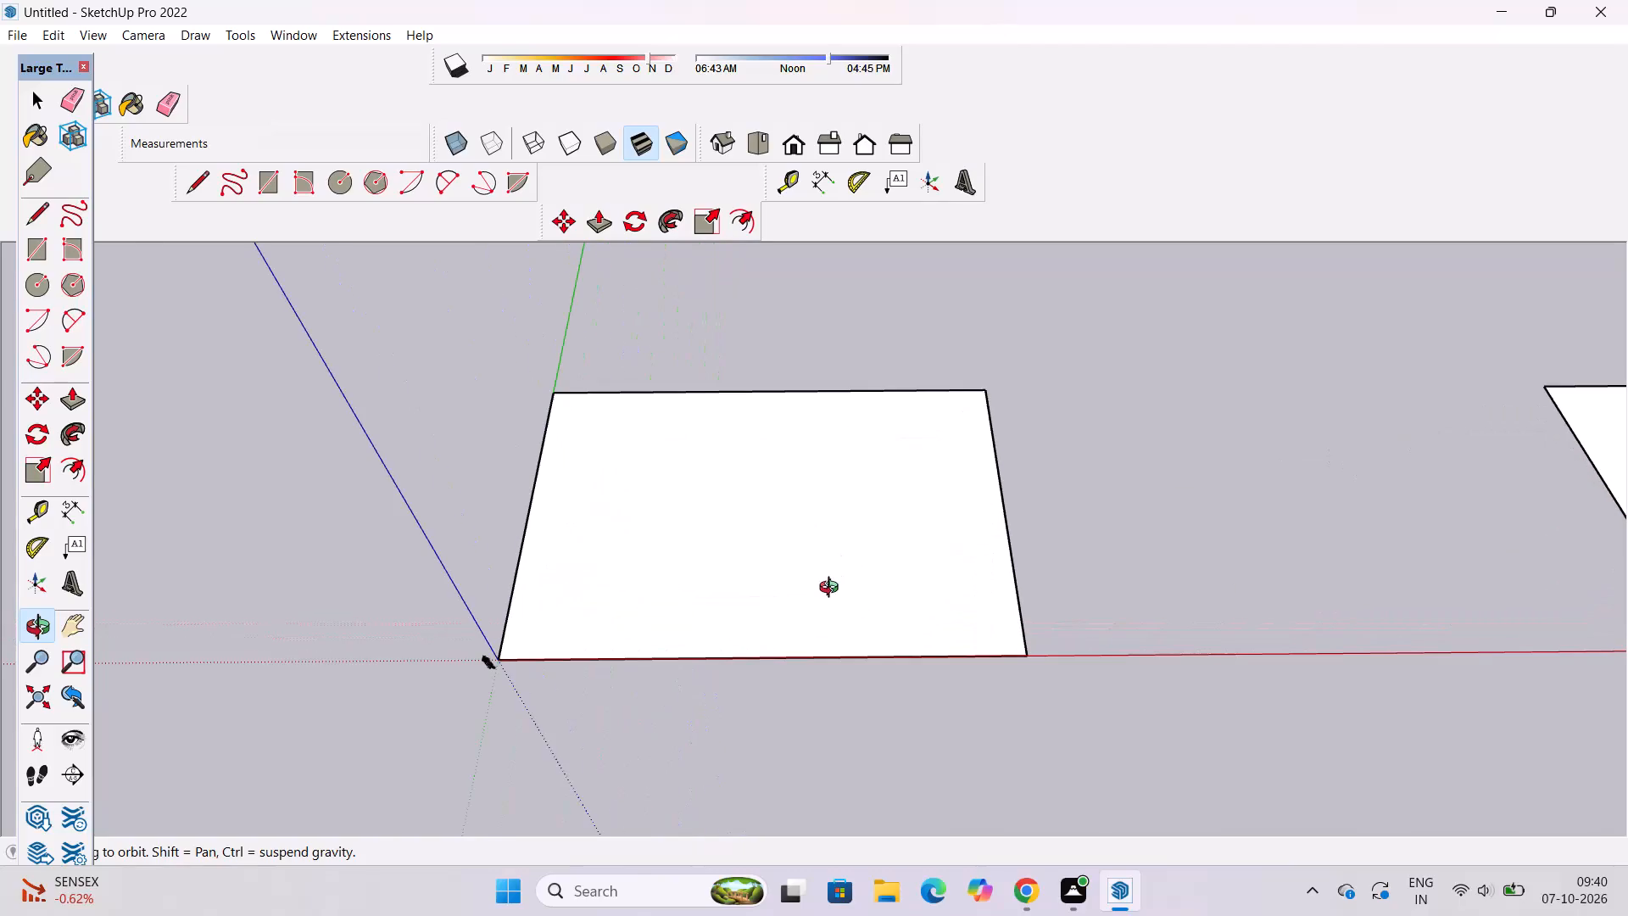
pyautogui.scroll(5, 833, 589)
pyautogui.scroll(-3, 833, 589)
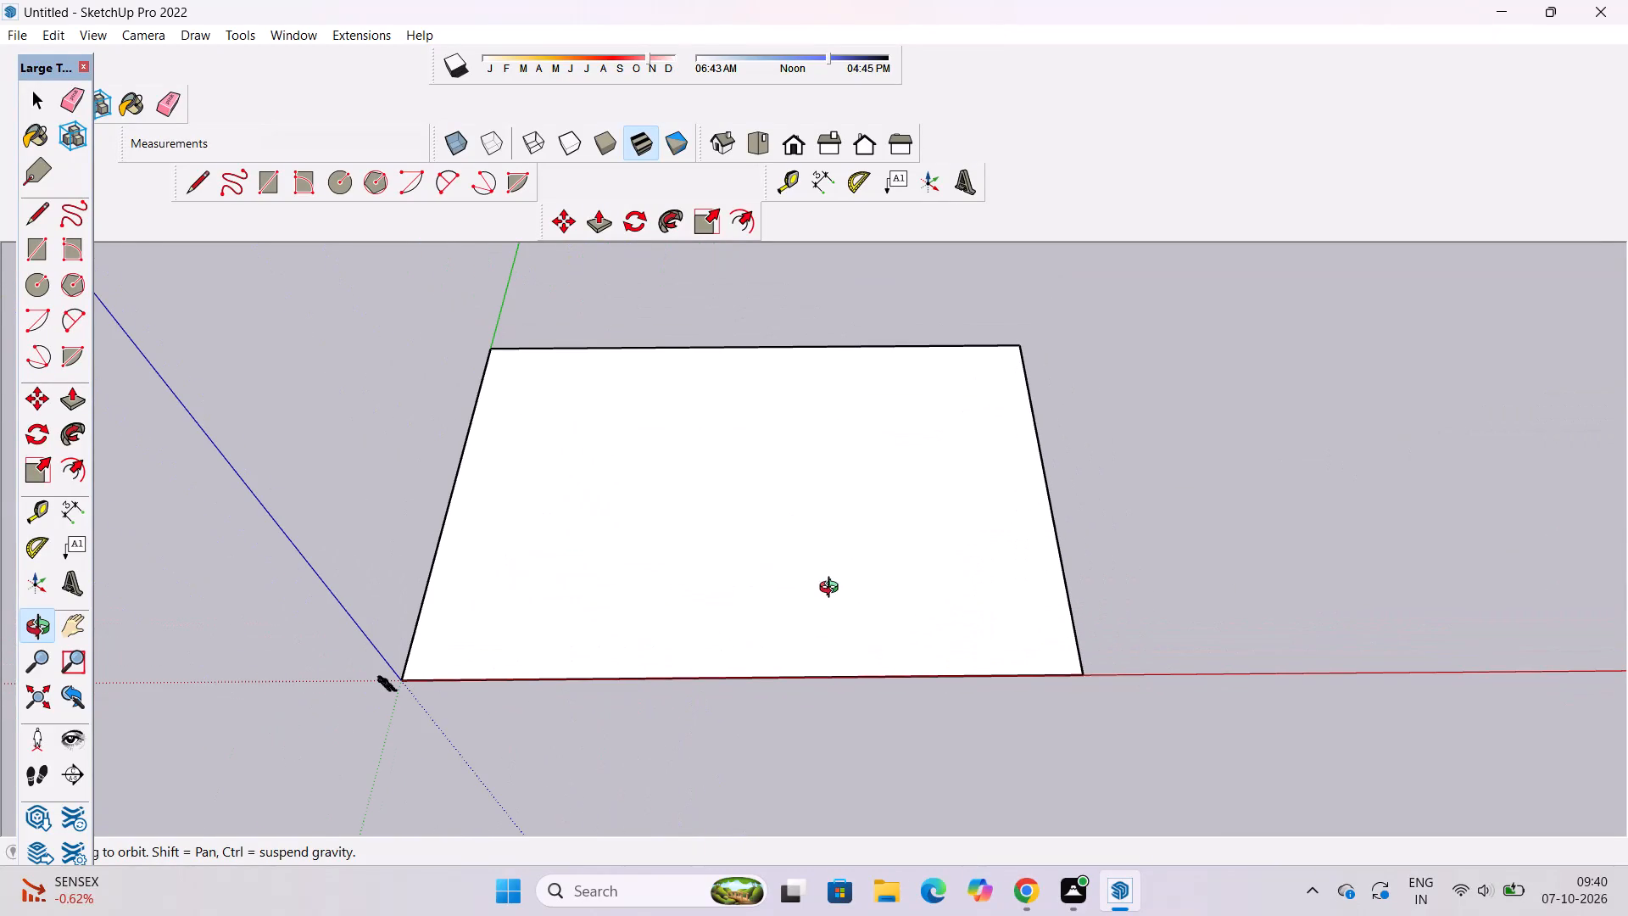
pyautogui.scroll(-4, 833, 589)
pyautogui.keyDown('shift'); pyautogui.moveTo(839, 600); pyautogui.dragTo(831, 645); pyautogui.keyUp('shift')
pyautogui.keyDown('shift'); pyautogui.moveTo(830, 648); pyautogui.dragTo(836, 623); pyautogui.keyUp('shift')
pyautogui.scroll(8, 709, 651)
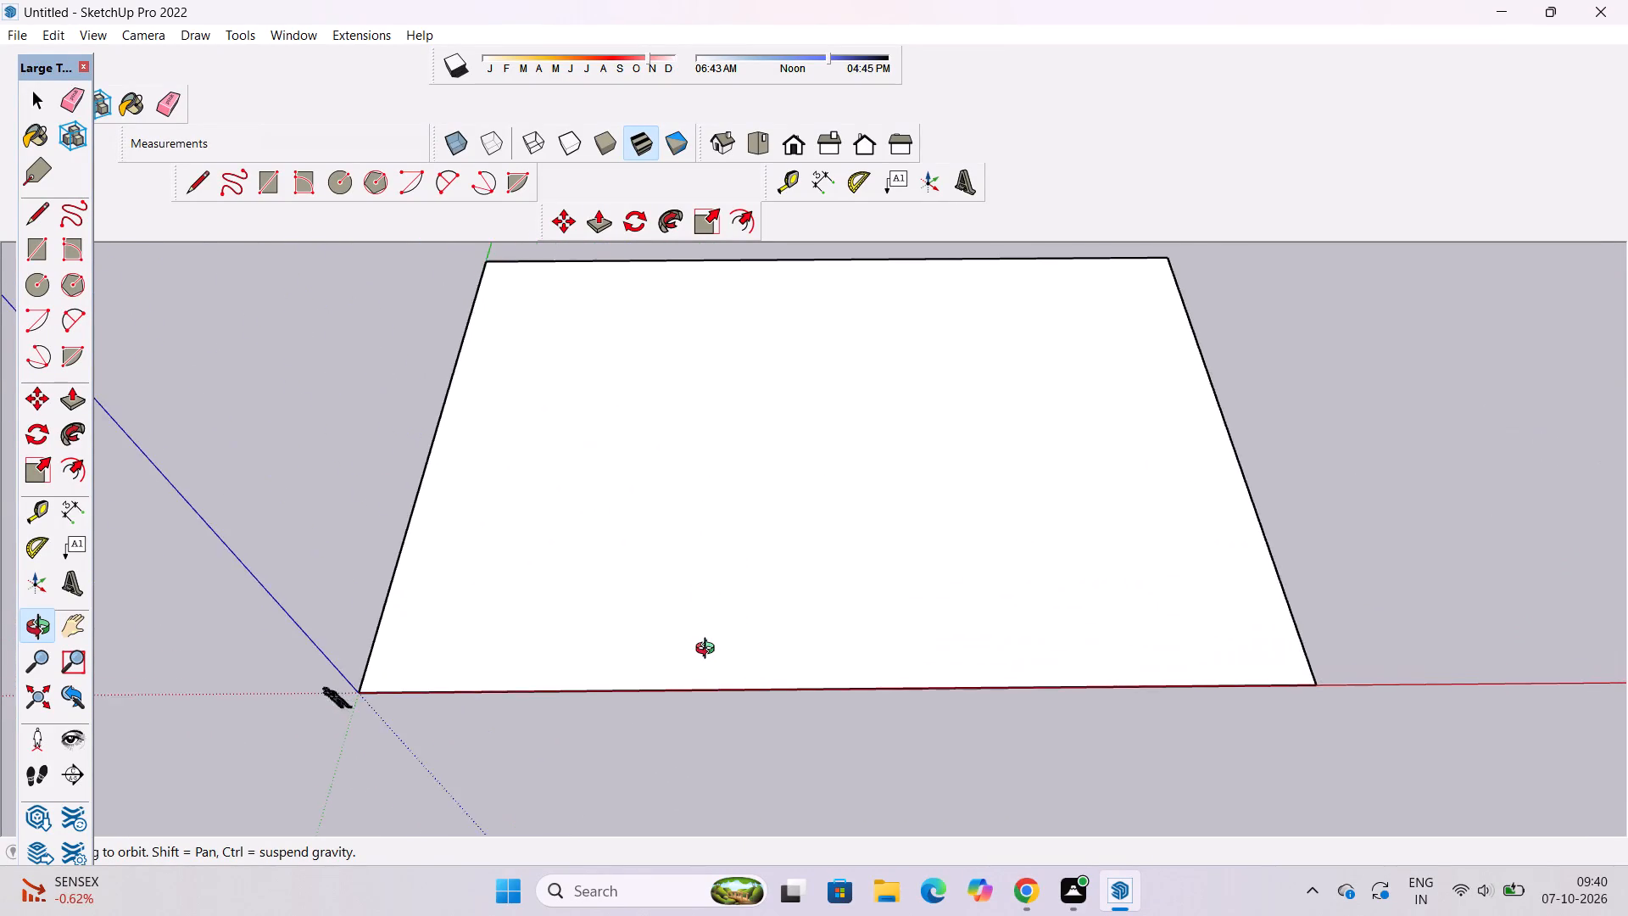
pyautogui.keyDown('shift'); pyautogui.moveTo(769, 645); pyautogui.dragTo(614, 617); pyautogui.keyUp('shift')
pyautogui.keyDown('shift'); pyautogui.scroll(-6, 613, 617); pyautogui.keyUp('shift')
pyautogui.keyDown('shift'); pyautogui.scroll(4, 619, 634); pyautogui.keyUp('shift')
pyautogui.keyDown('shift'); pyautogui.moveTo(629, 634); pyautogui.dragTo(626, 662); pyautogui.keyUp('shift')
pyautogui.press('space')
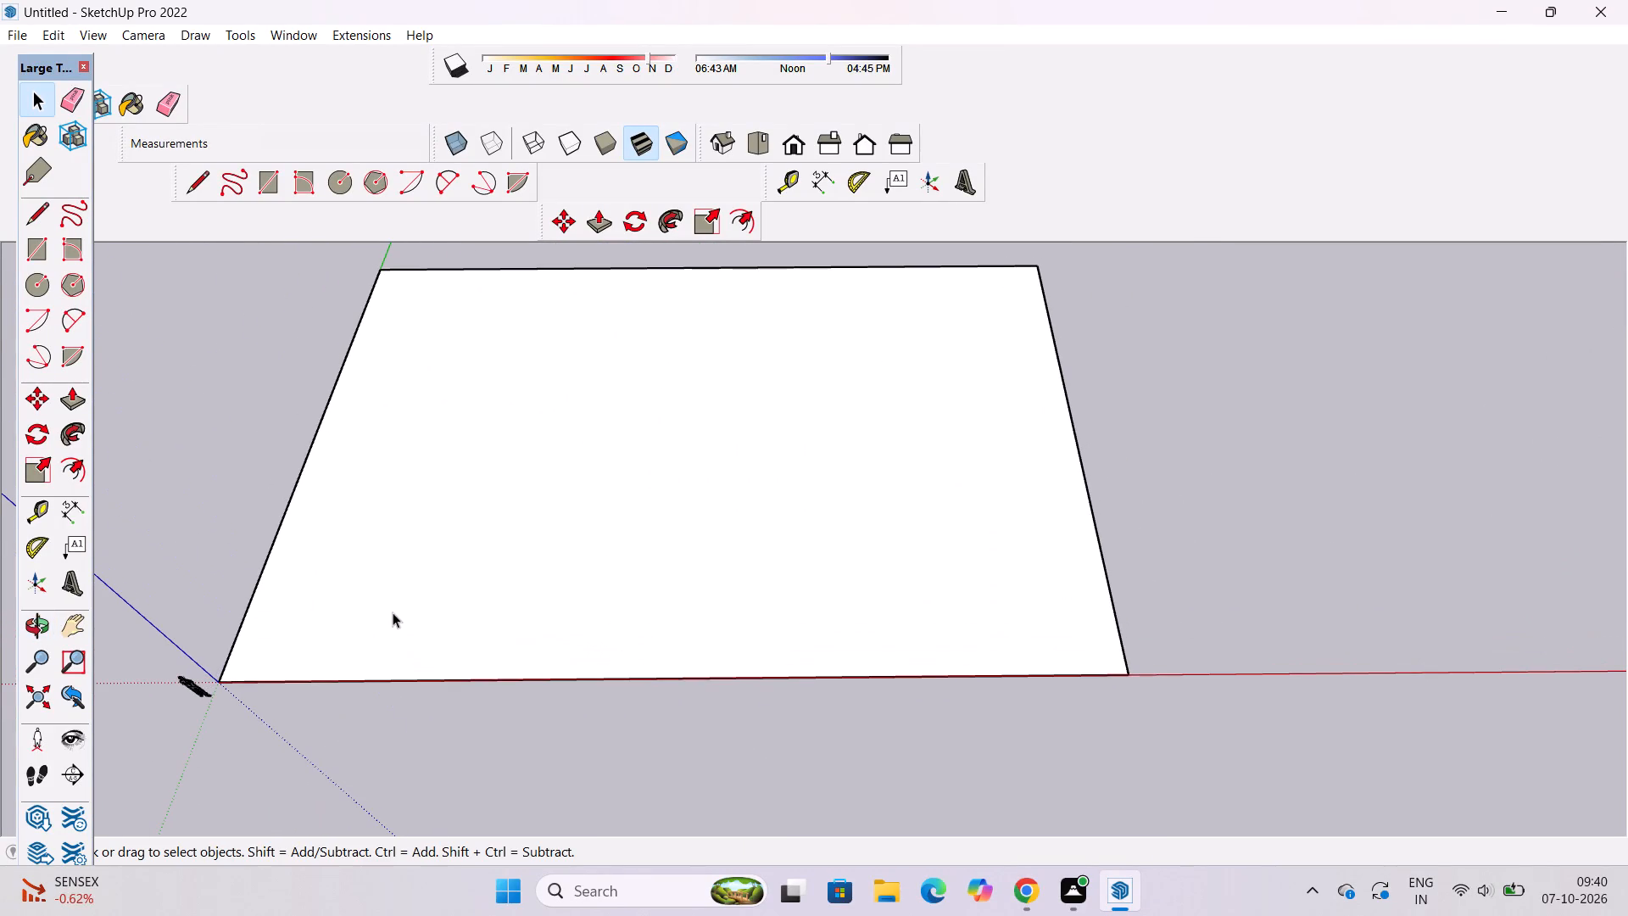
pyautogui.click(192, 492)
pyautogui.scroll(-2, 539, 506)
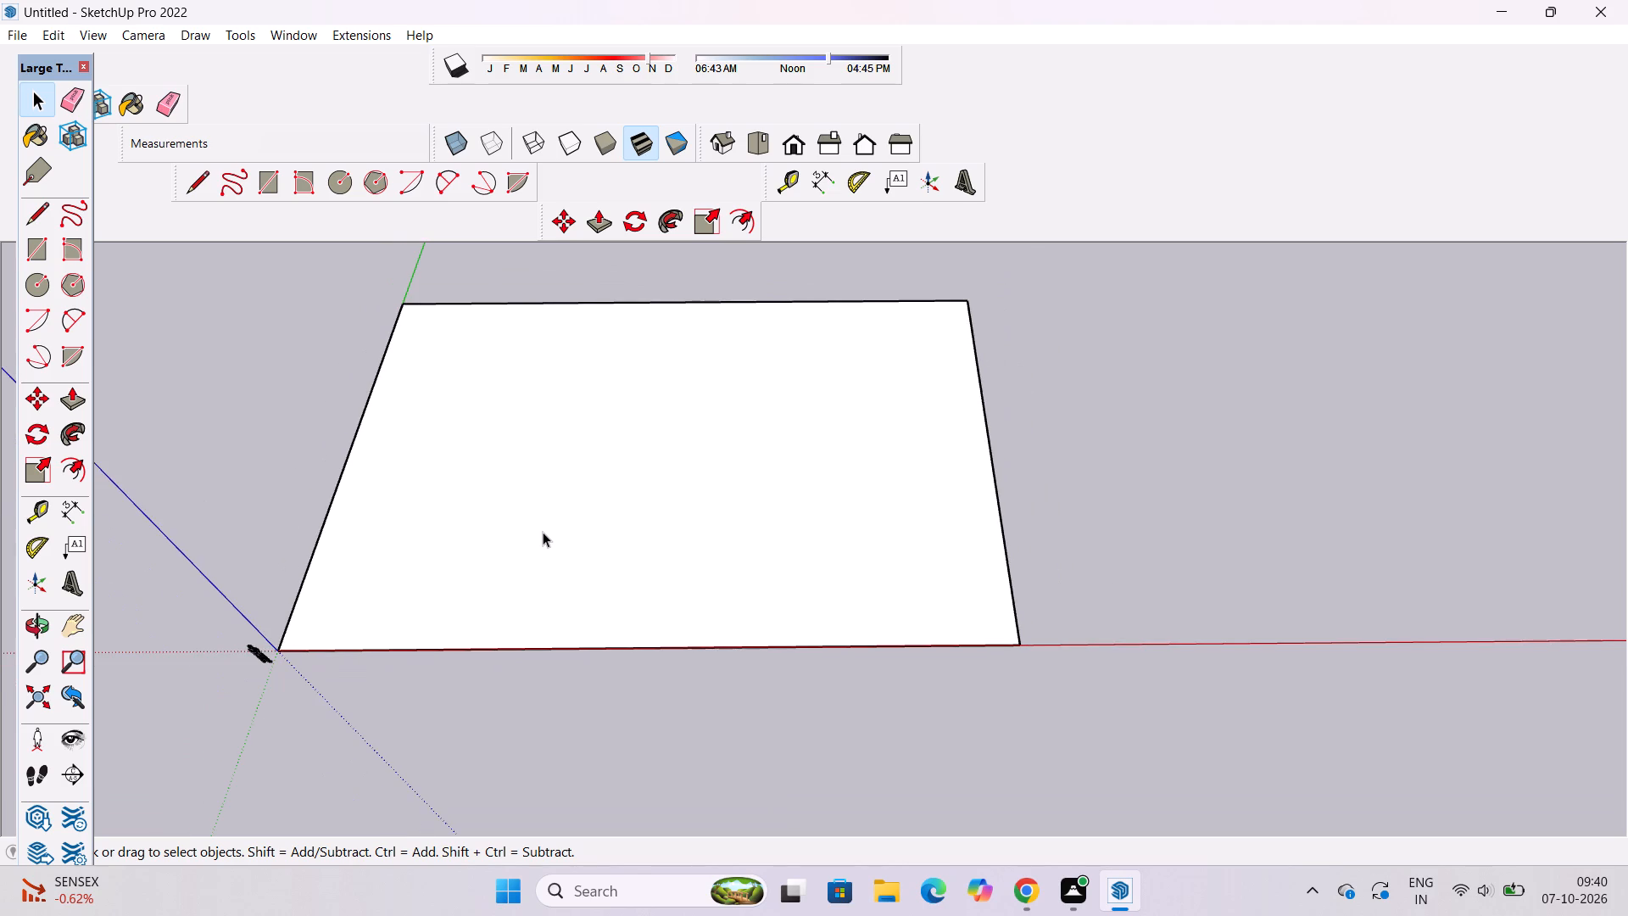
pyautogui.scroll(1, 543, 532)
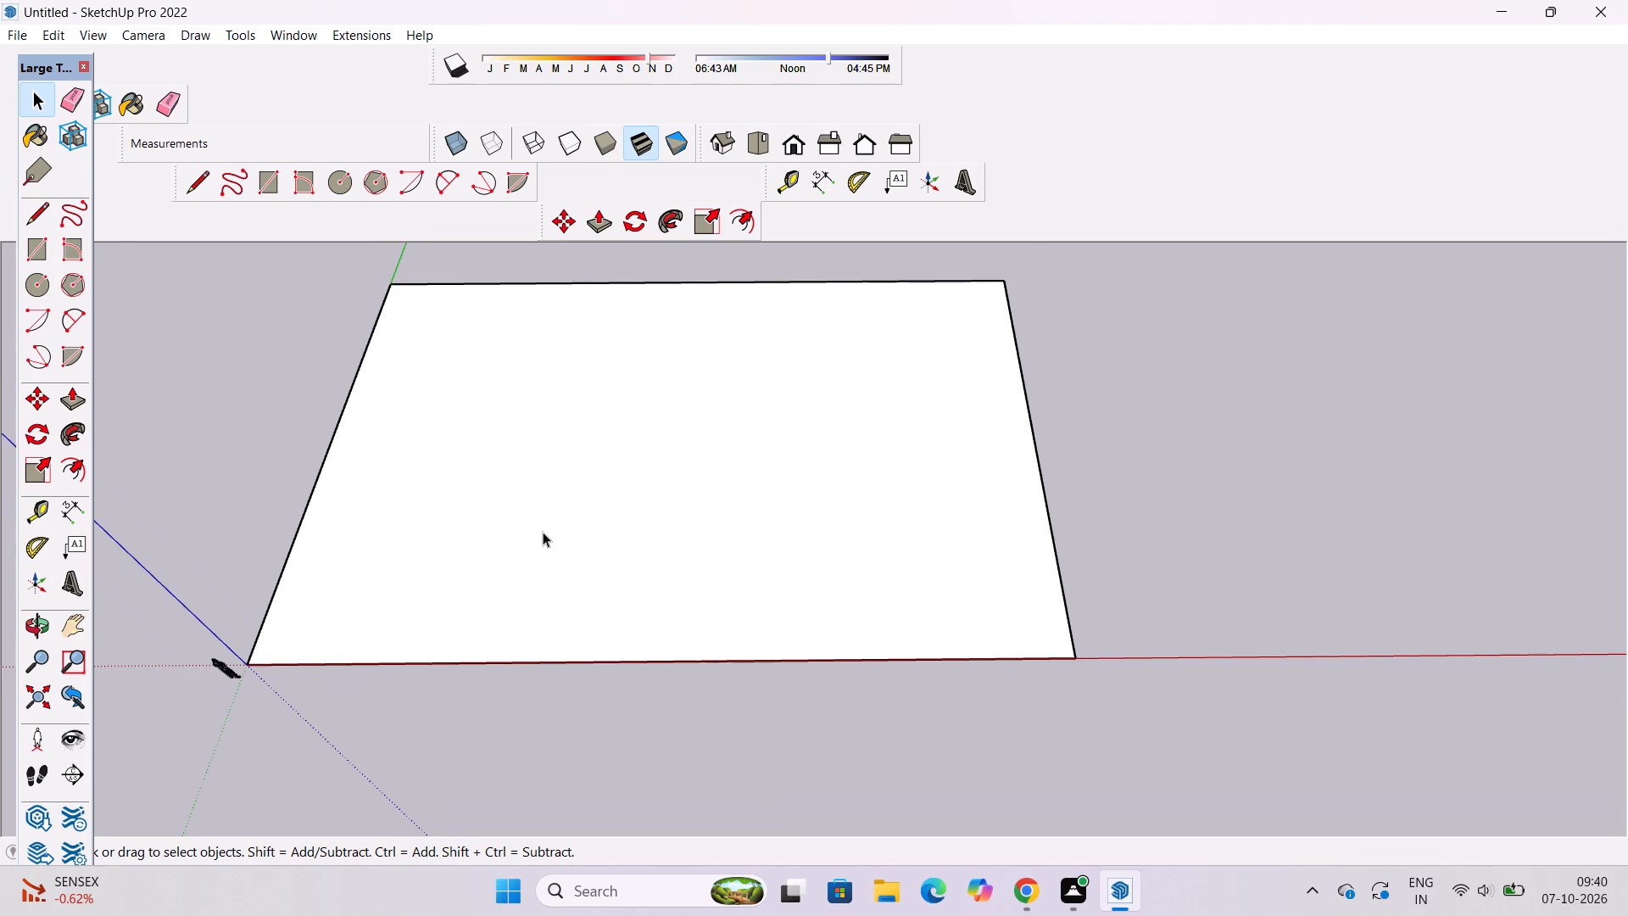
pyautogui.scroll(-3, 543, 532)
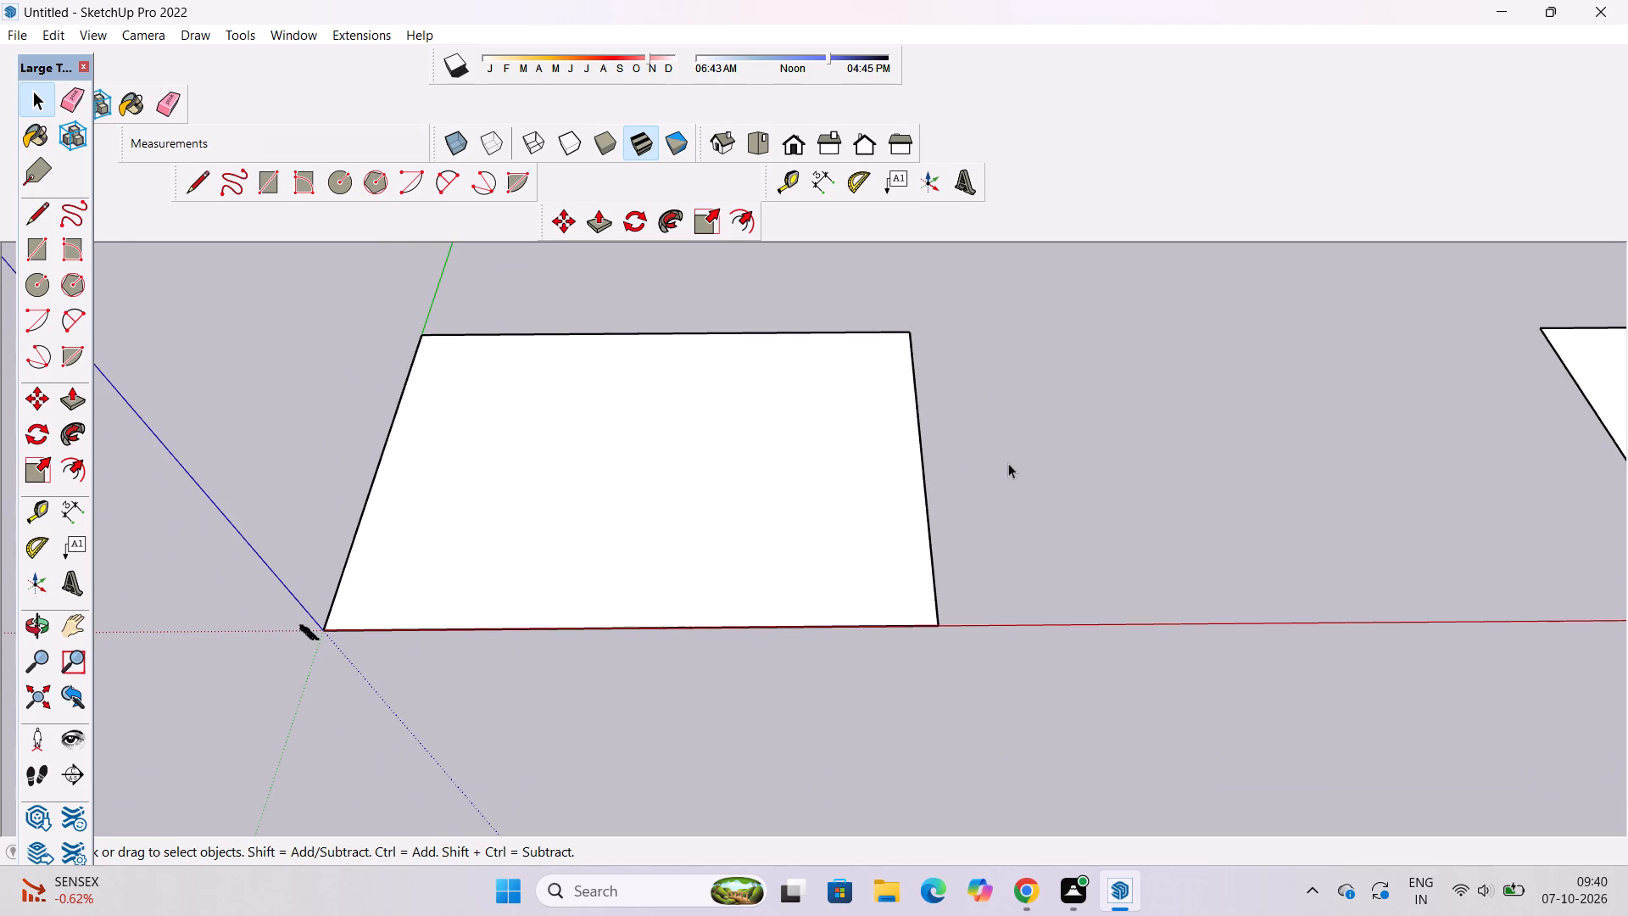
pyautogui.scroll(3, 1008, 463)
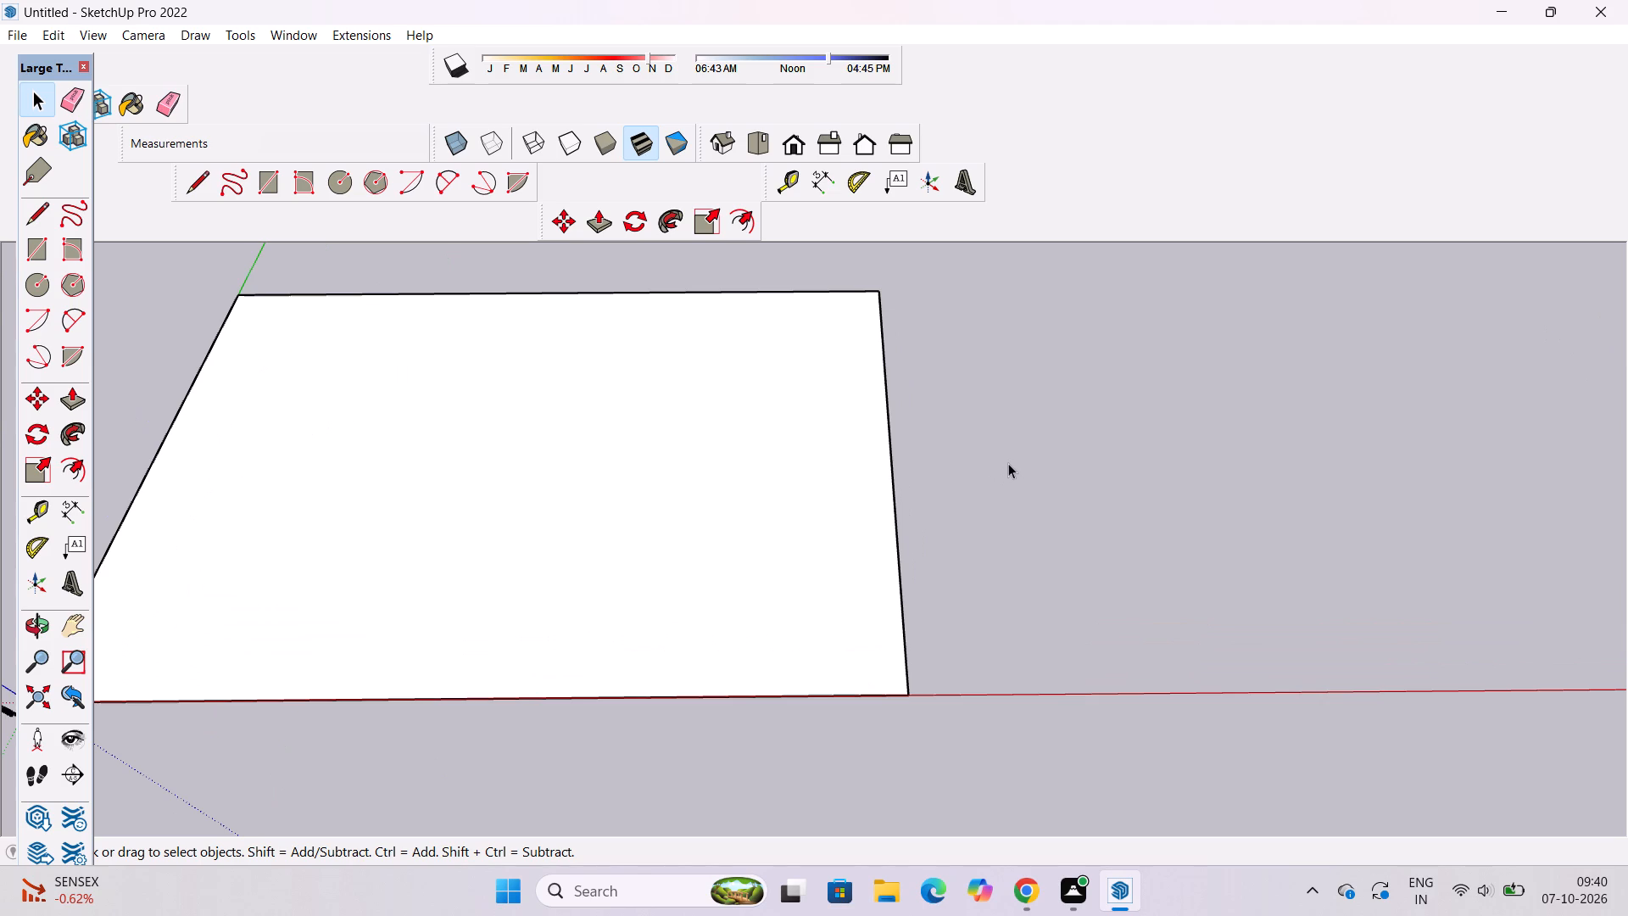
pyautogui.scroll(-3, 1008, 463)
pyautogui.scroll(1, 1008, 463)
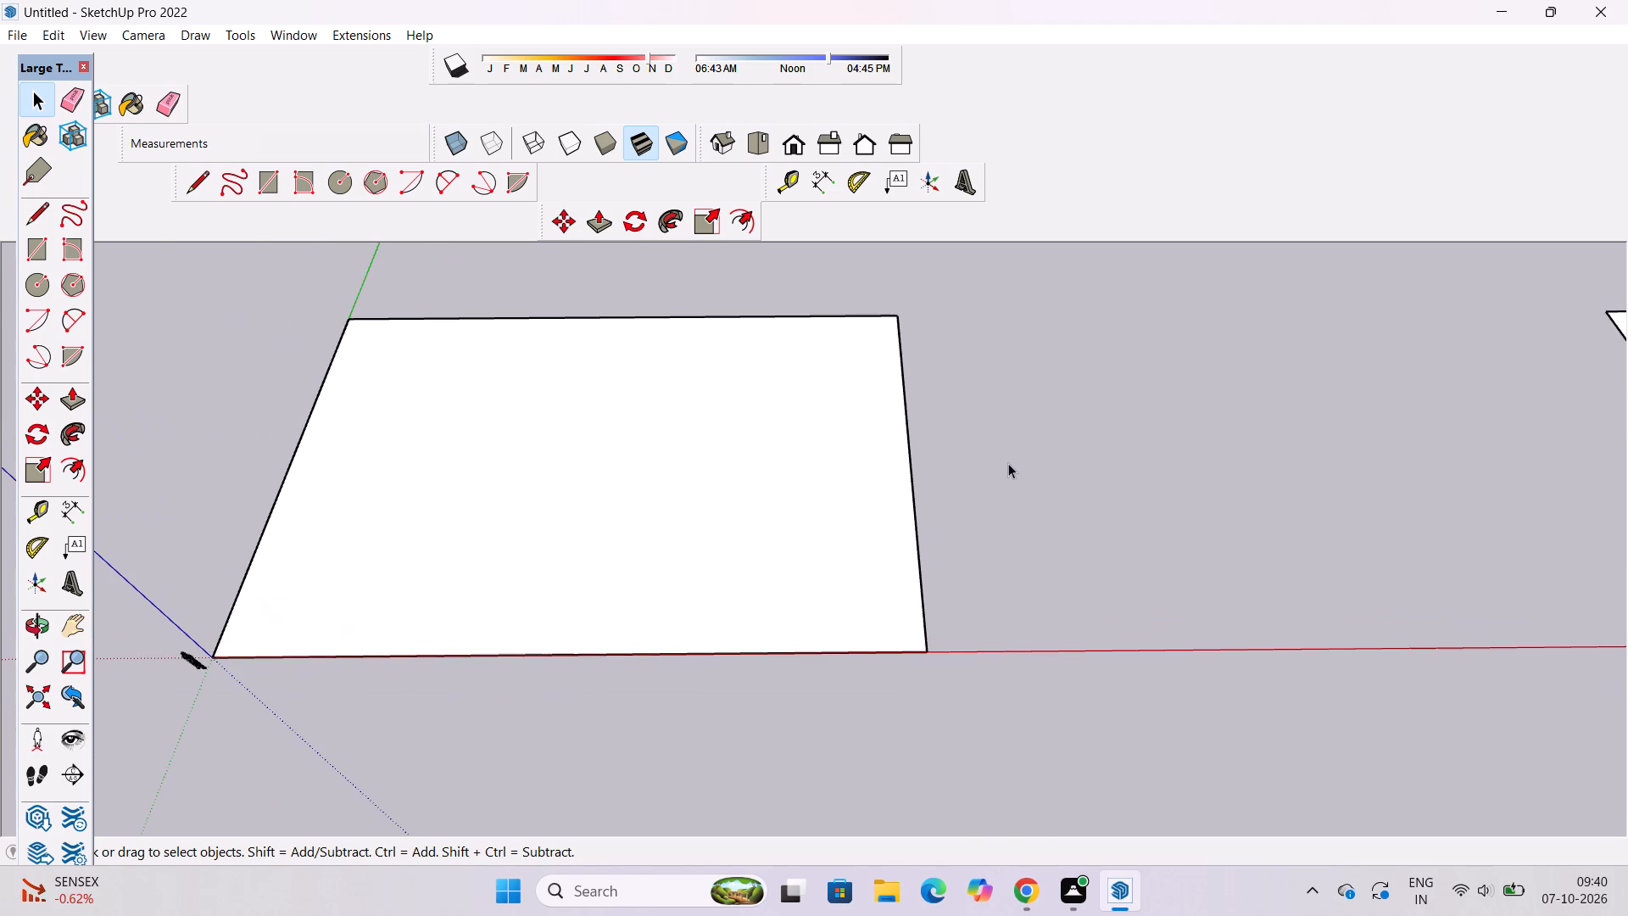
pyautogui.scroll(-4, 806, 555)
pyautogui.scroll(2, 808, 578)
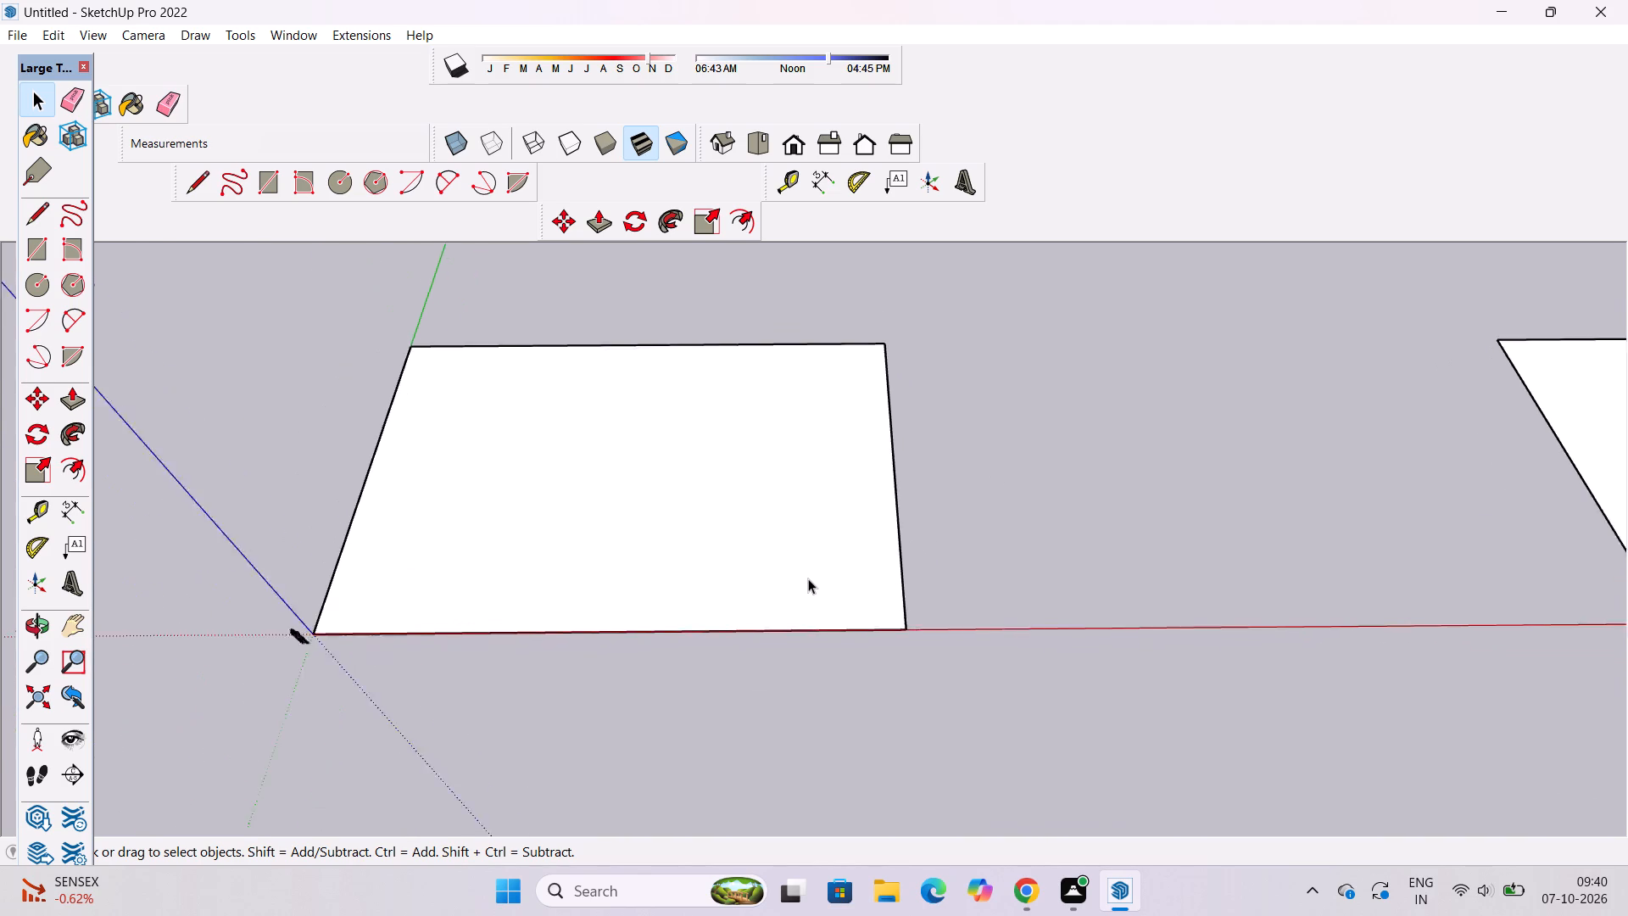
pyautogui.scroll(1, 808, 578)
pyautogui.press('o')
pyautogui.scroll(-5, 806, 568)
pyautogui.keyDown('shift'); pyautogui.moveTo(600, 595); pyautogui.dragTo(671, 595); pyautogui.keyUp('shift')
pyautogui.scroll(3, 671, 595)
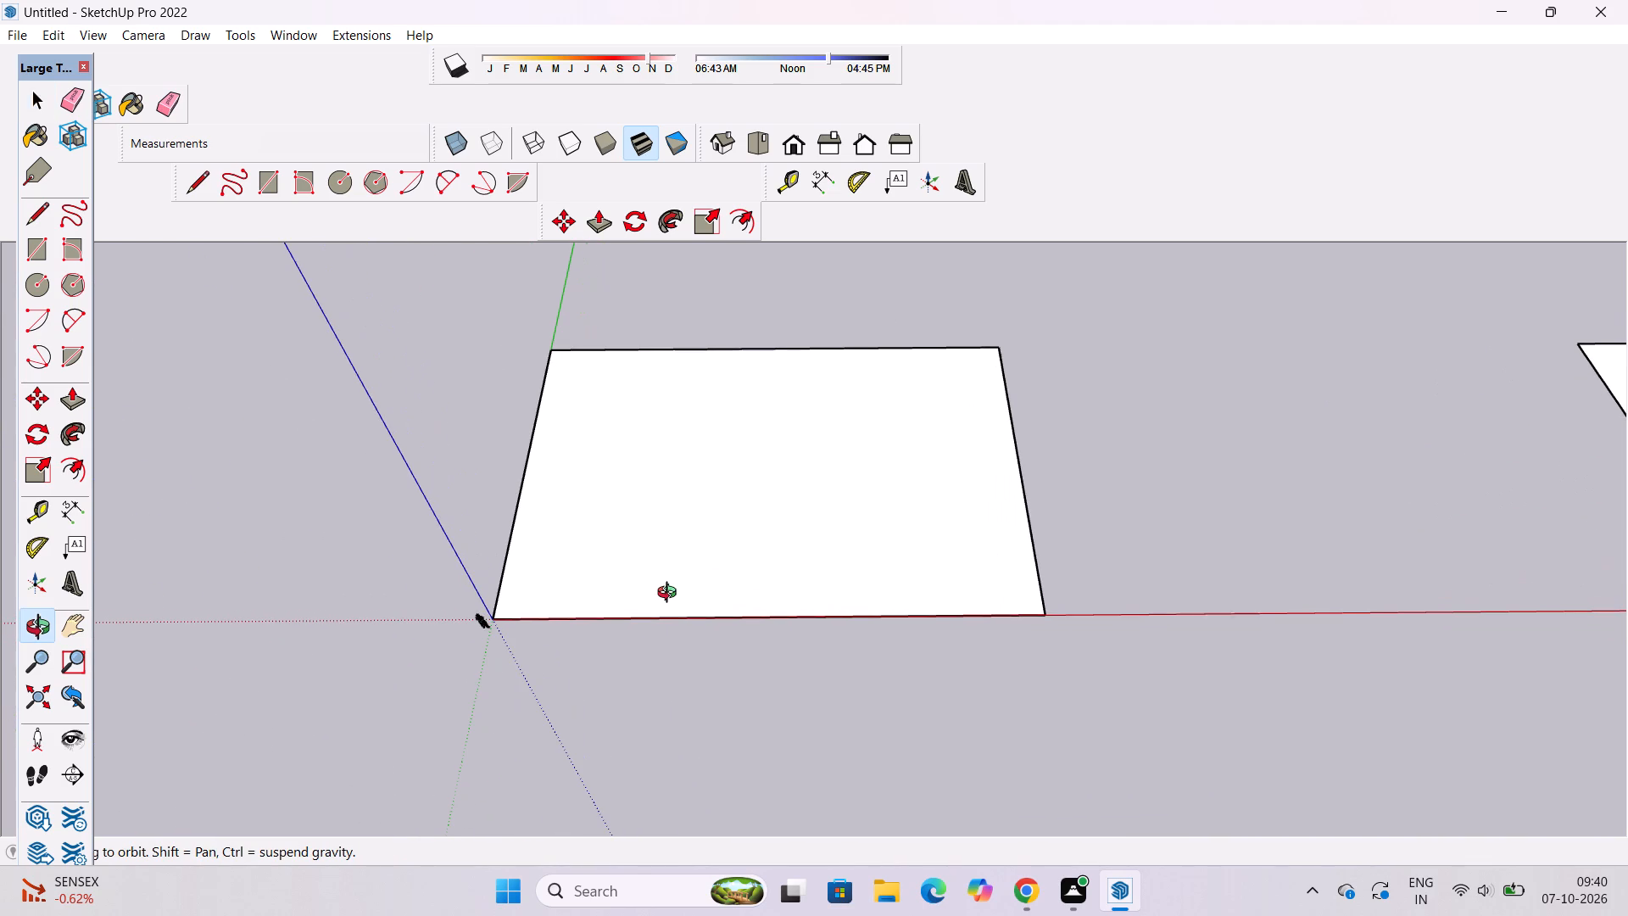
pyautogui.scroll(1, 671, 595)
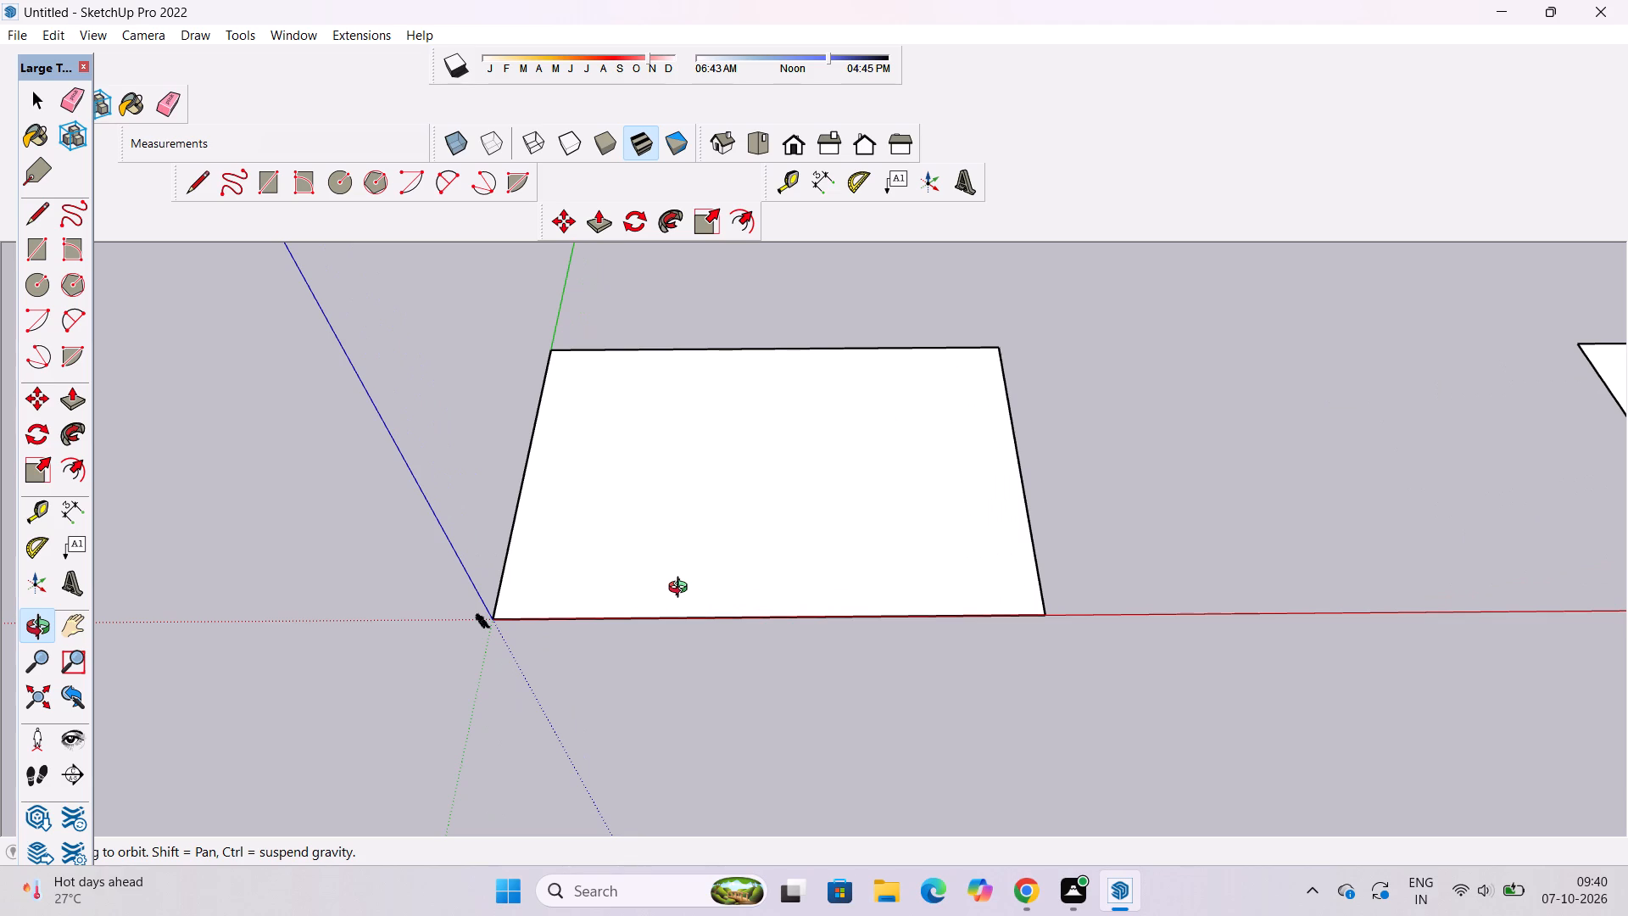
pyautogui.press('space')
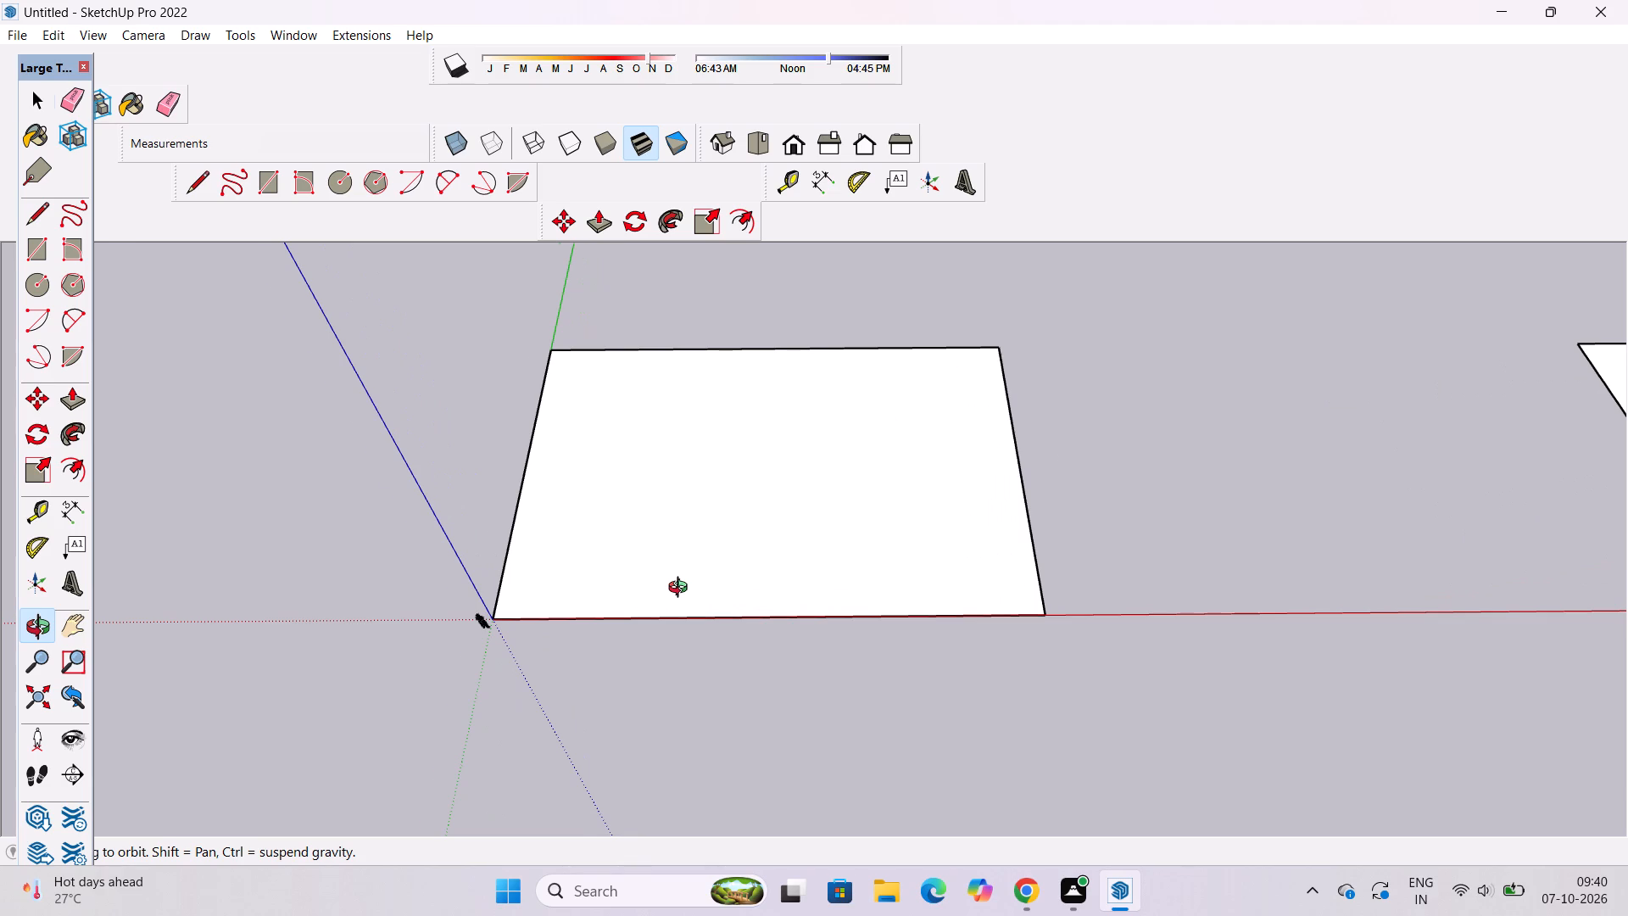
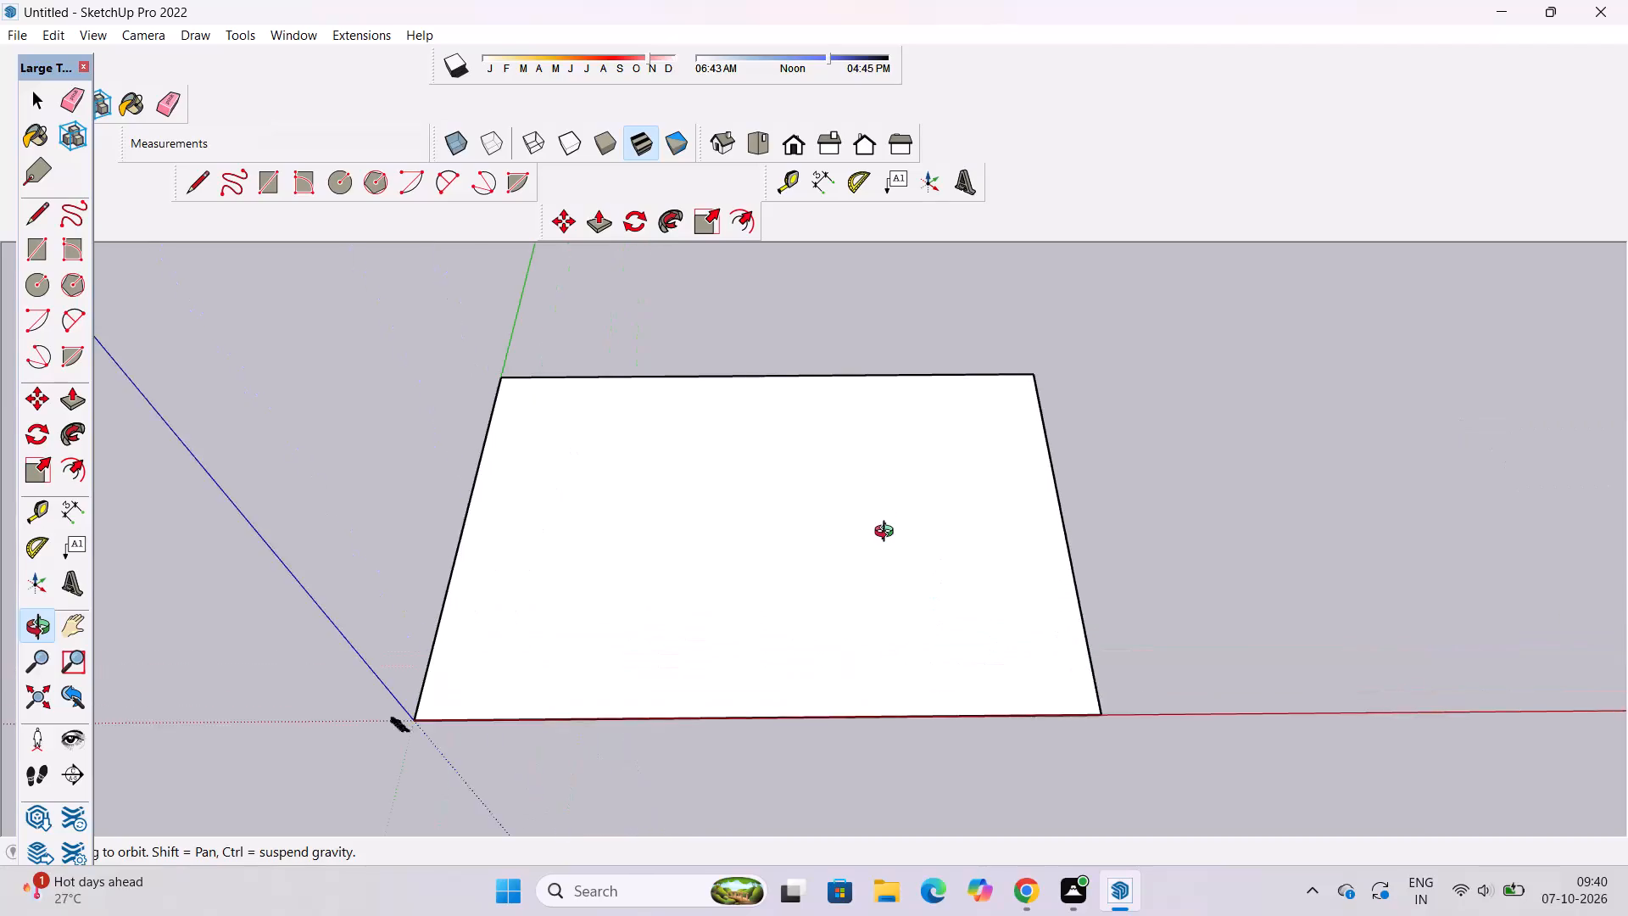
# Select the original base face at the origin and extrude it upward with Push/Pull to start the building mass.
pyautogui.keyDown('shift'); pyautogui.moveTo(863, 544); pyautogui.dragTo(789, 572); pyautogui.keyUp('shift')
pyautogui.keyDown('shift'); pyautogui.scroll(-6, 816, 543); pyautogui.keyUp('shift')
pyautogui.keyDown('shift'); pyautogui.moveTo(808, 598); pyautogui.dragTo(808, 614); pyautogui.keyUp('shift')
pyautogui.keyDown('shift'); pyautogui.moveTo(813, 596); pyautogui.dragTo(817, 579); pyautogui.keyUp('shift')
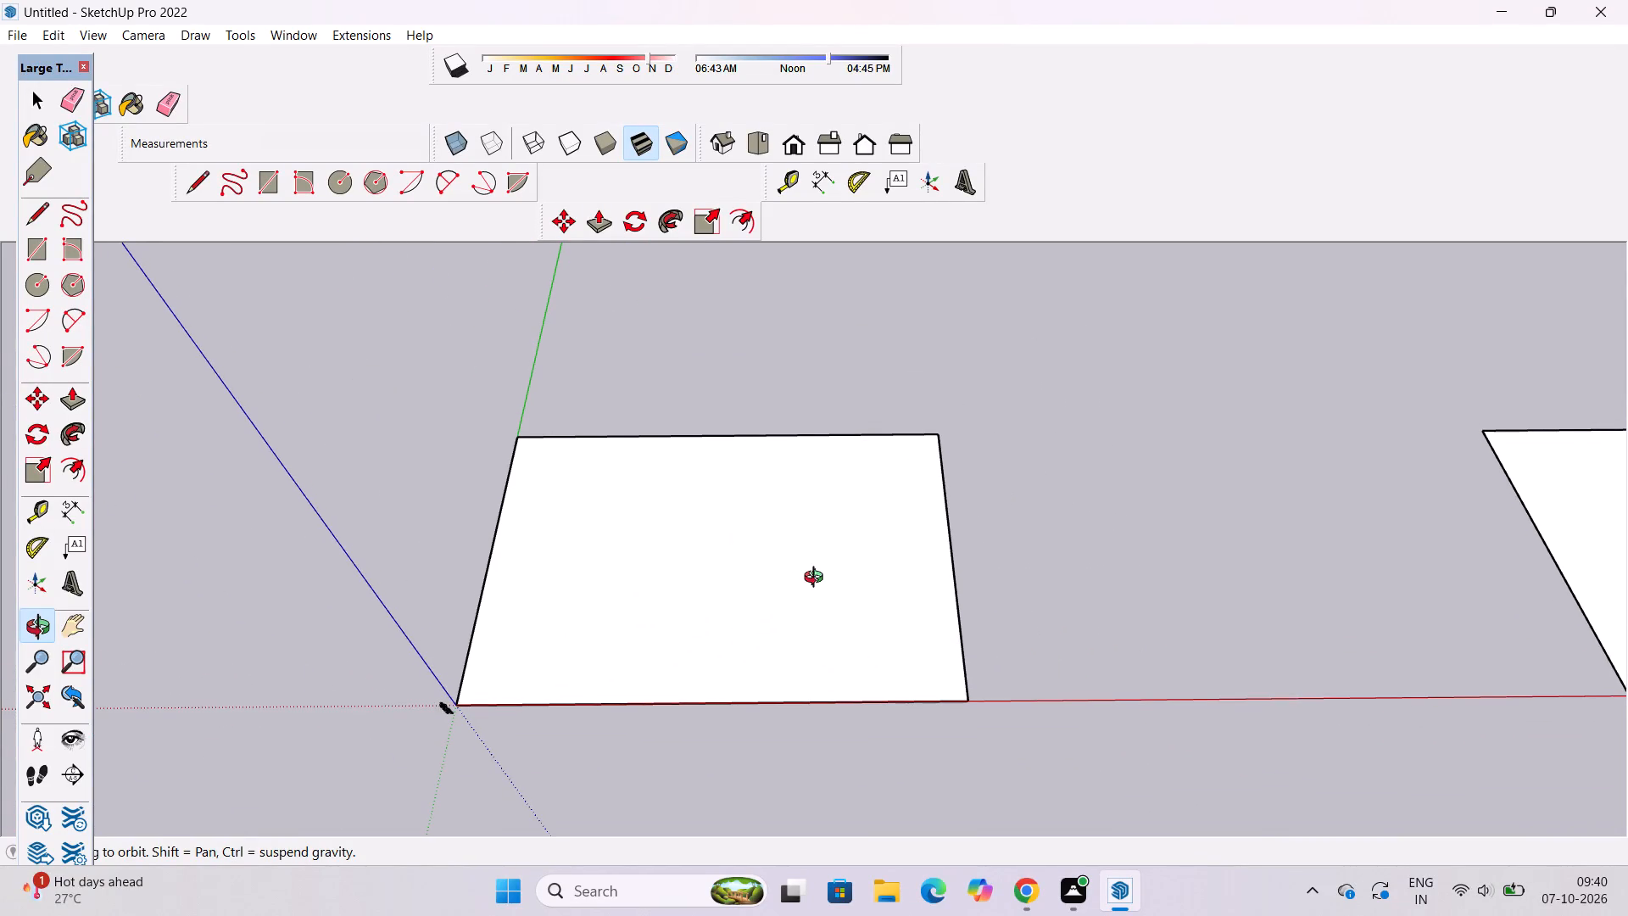
pyautogui.press('space')
pyautogui.click(818, 576)
pyautogui.scroll(1, 818, 576)
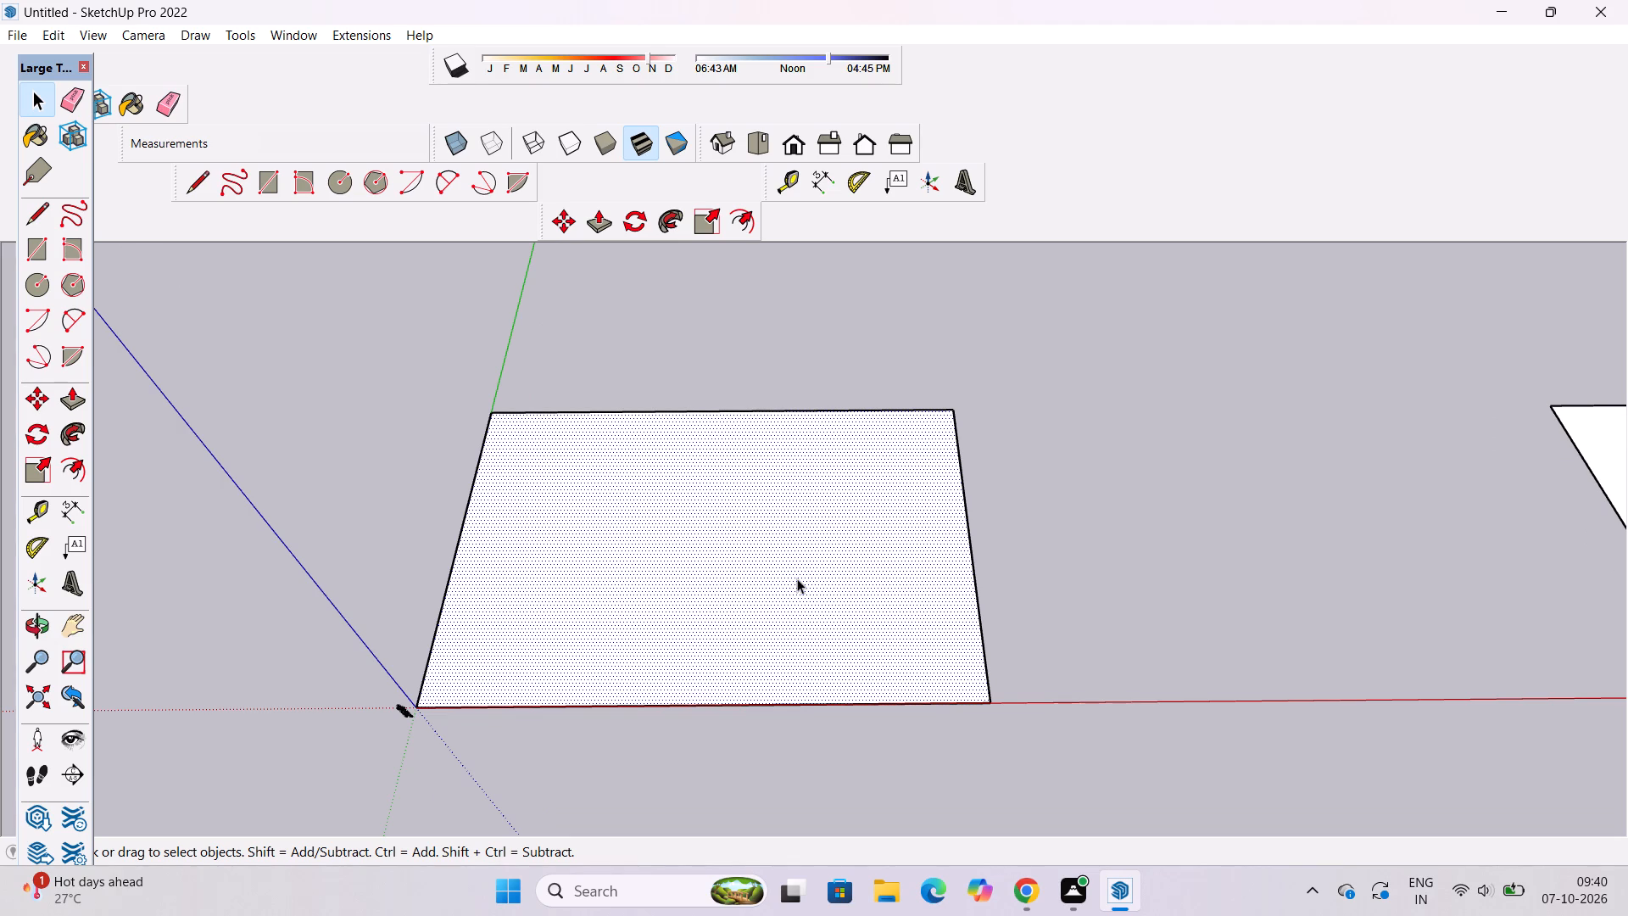
pyautogui.press('p')
pyautogui.click(851, 652)
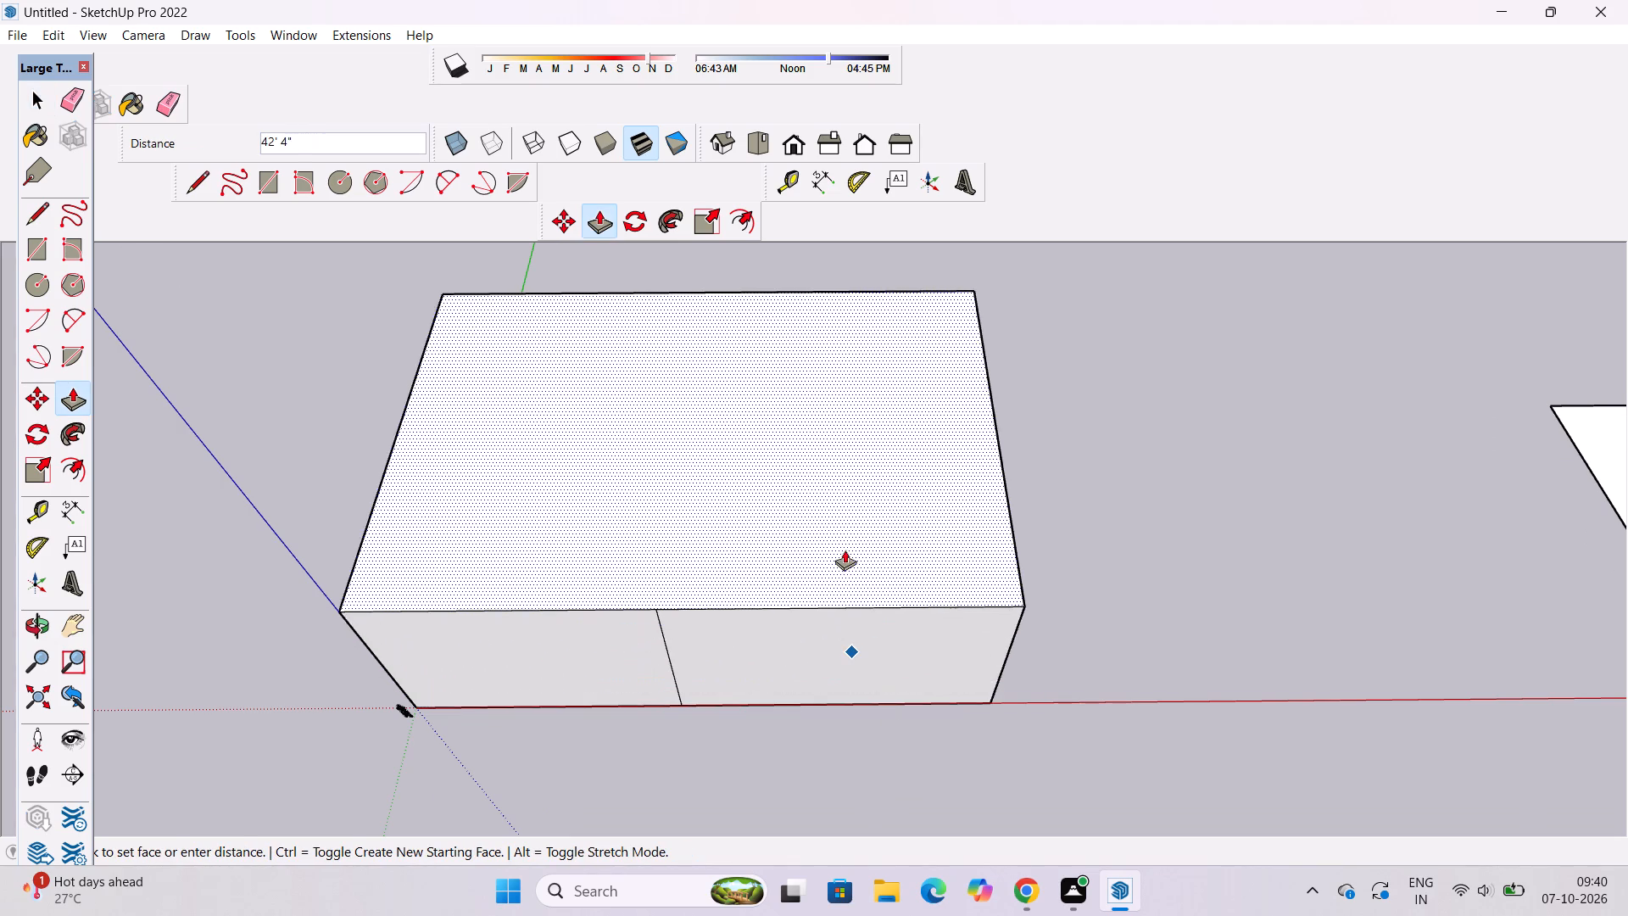
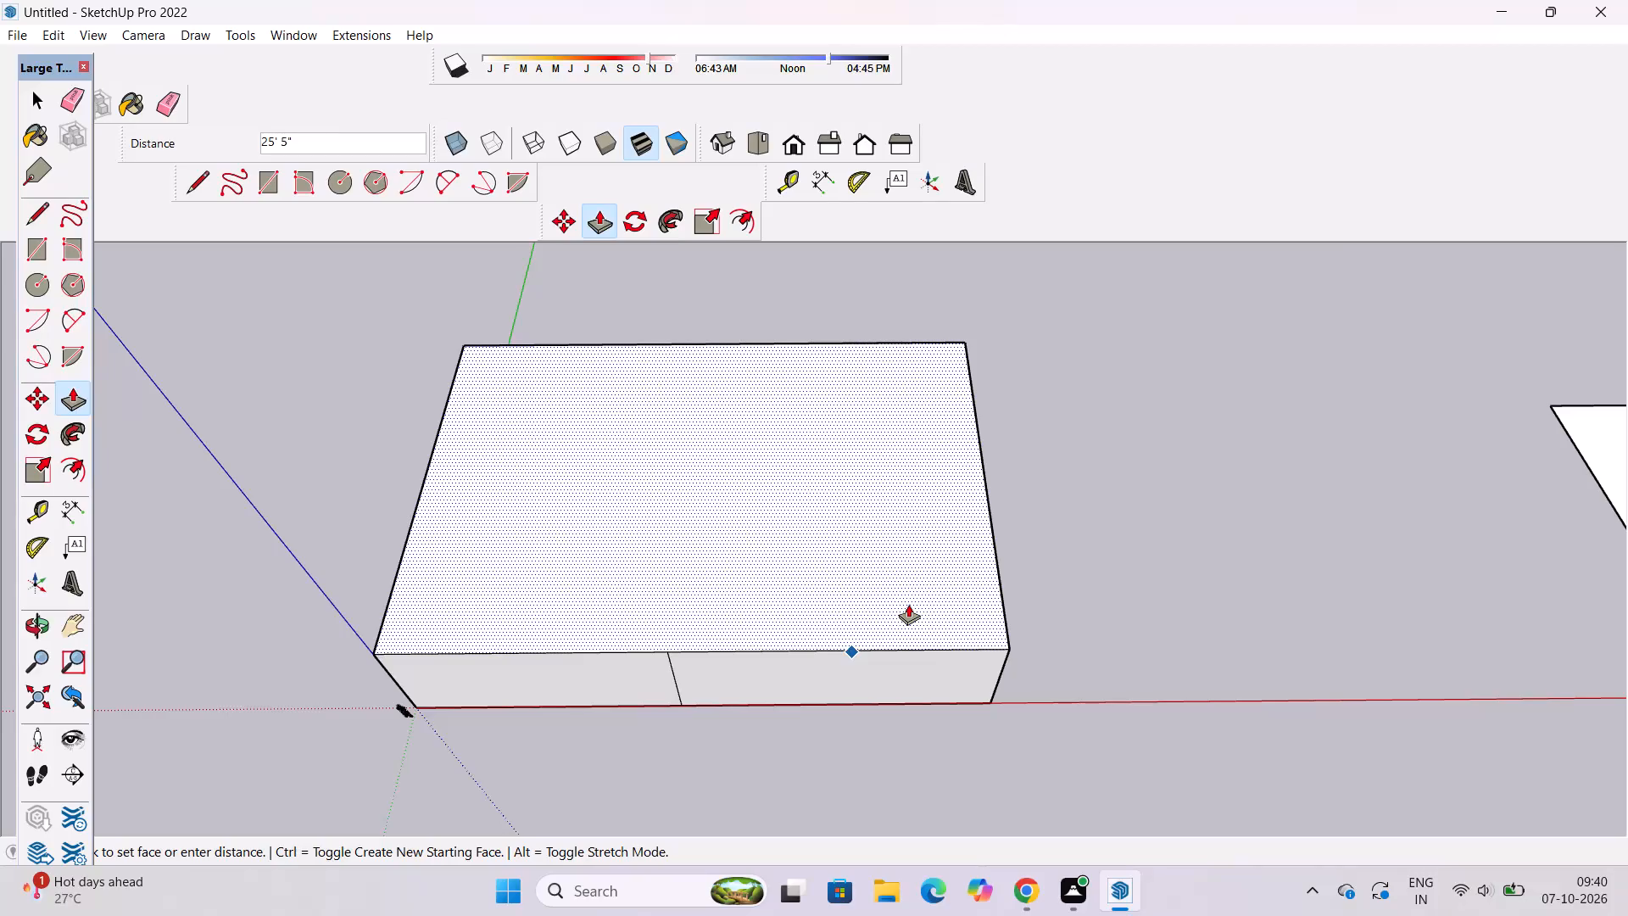
# Set the base face's extrusion height to 1'.
pyautogui.write("1'")
pyautogui.press('Return')
pyautogui.press('space')
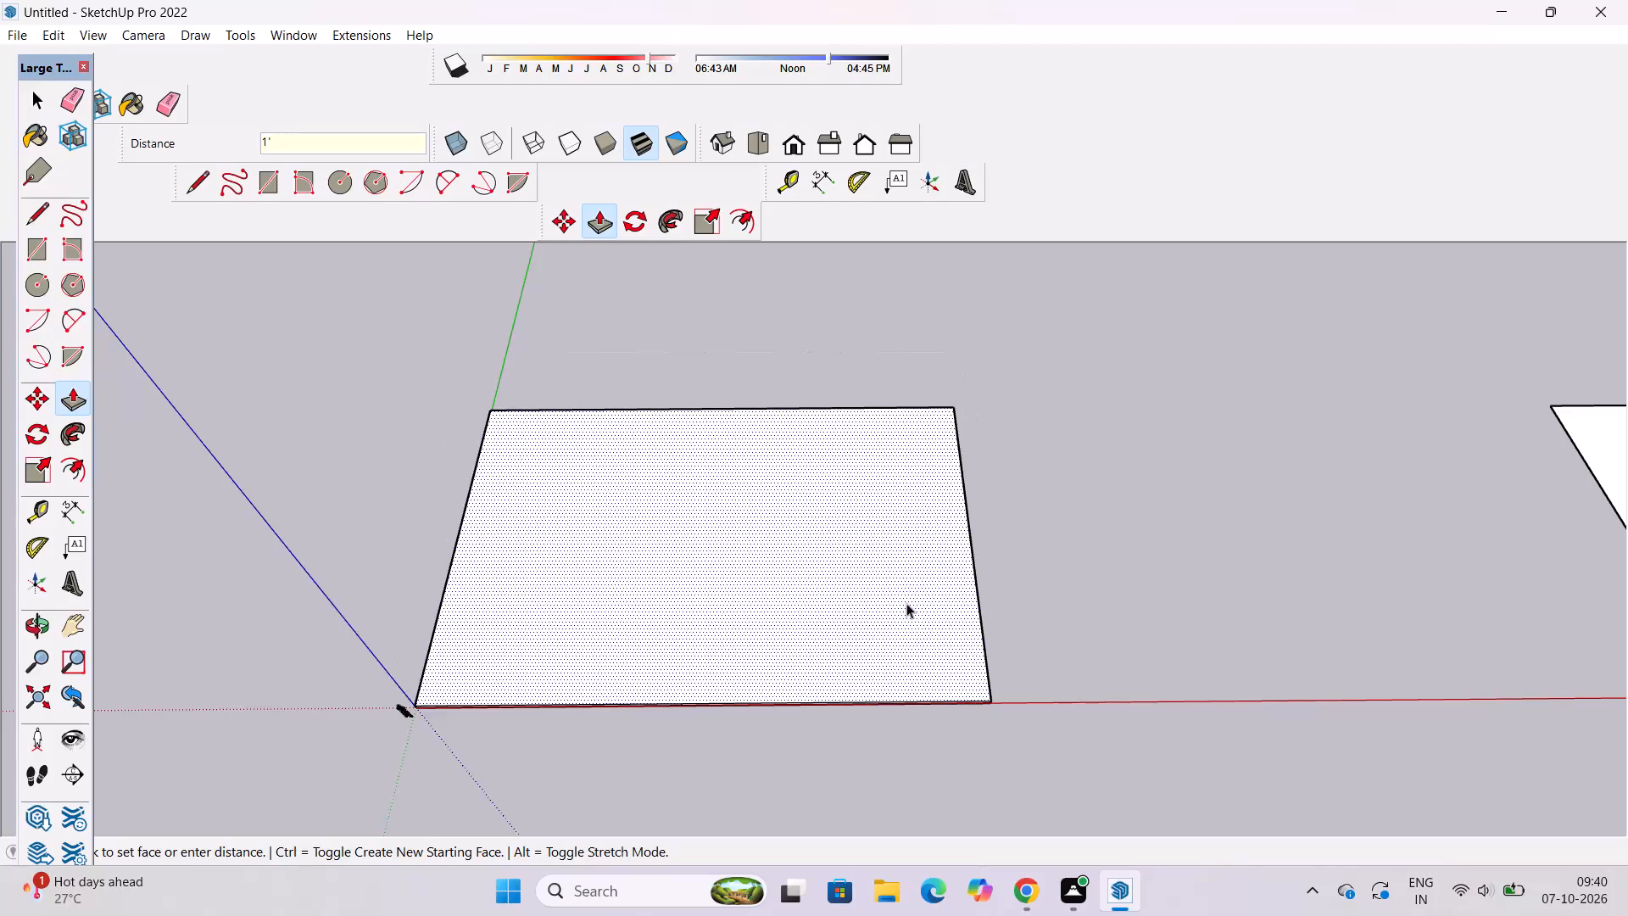
# Erase the stray vertical line dividing the slab's thin front face.
pyautogui.press('o')
pyautogui.scroll(9, 878, 731)
pyautogui.keyDown('shift'); pyautogui.moveTo(855, 739); pyautogui.dragTo(844, 726); pyautogui.keyUp('shift')
pyautogui.moveTo(829, 745); pyautogui.dragTo(817, 699)
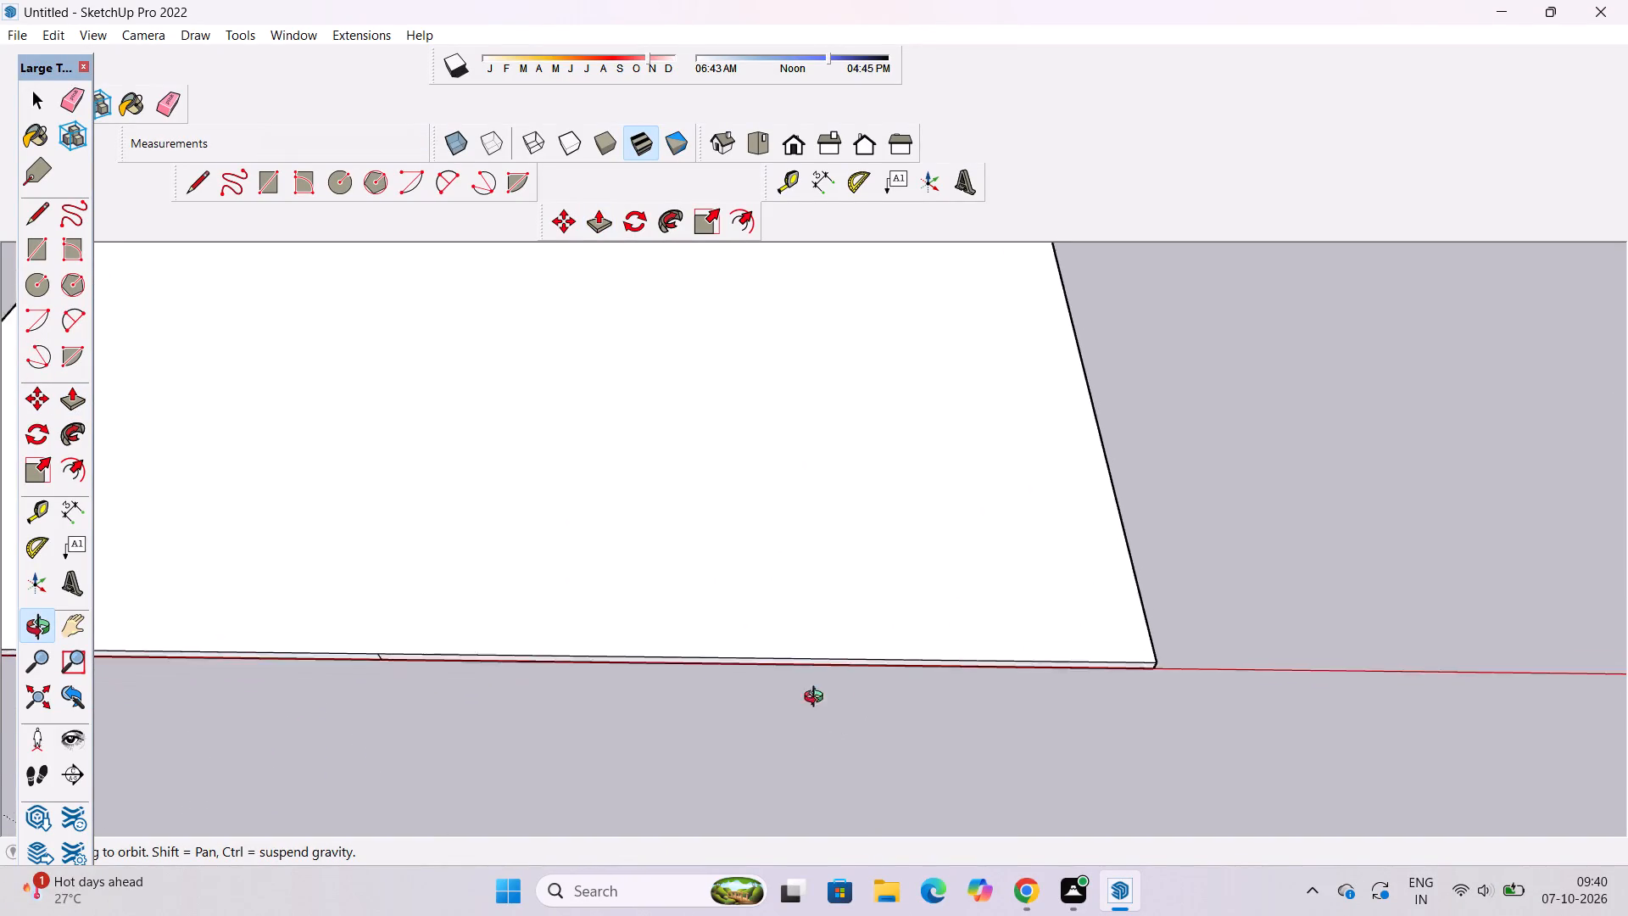
pyautogui.moveTo(817, 699); pyautogui.dragTo(811, 616)
pyautogui.scroll(-6, 811, 612)
pyautogui.keyDown('shift'); pyautogui.moveTo(811, 612); pyautogui.dragTo(866, 645); pyautogui.keyUp('shift')
pyautogui.scroll(5, 594, 673)
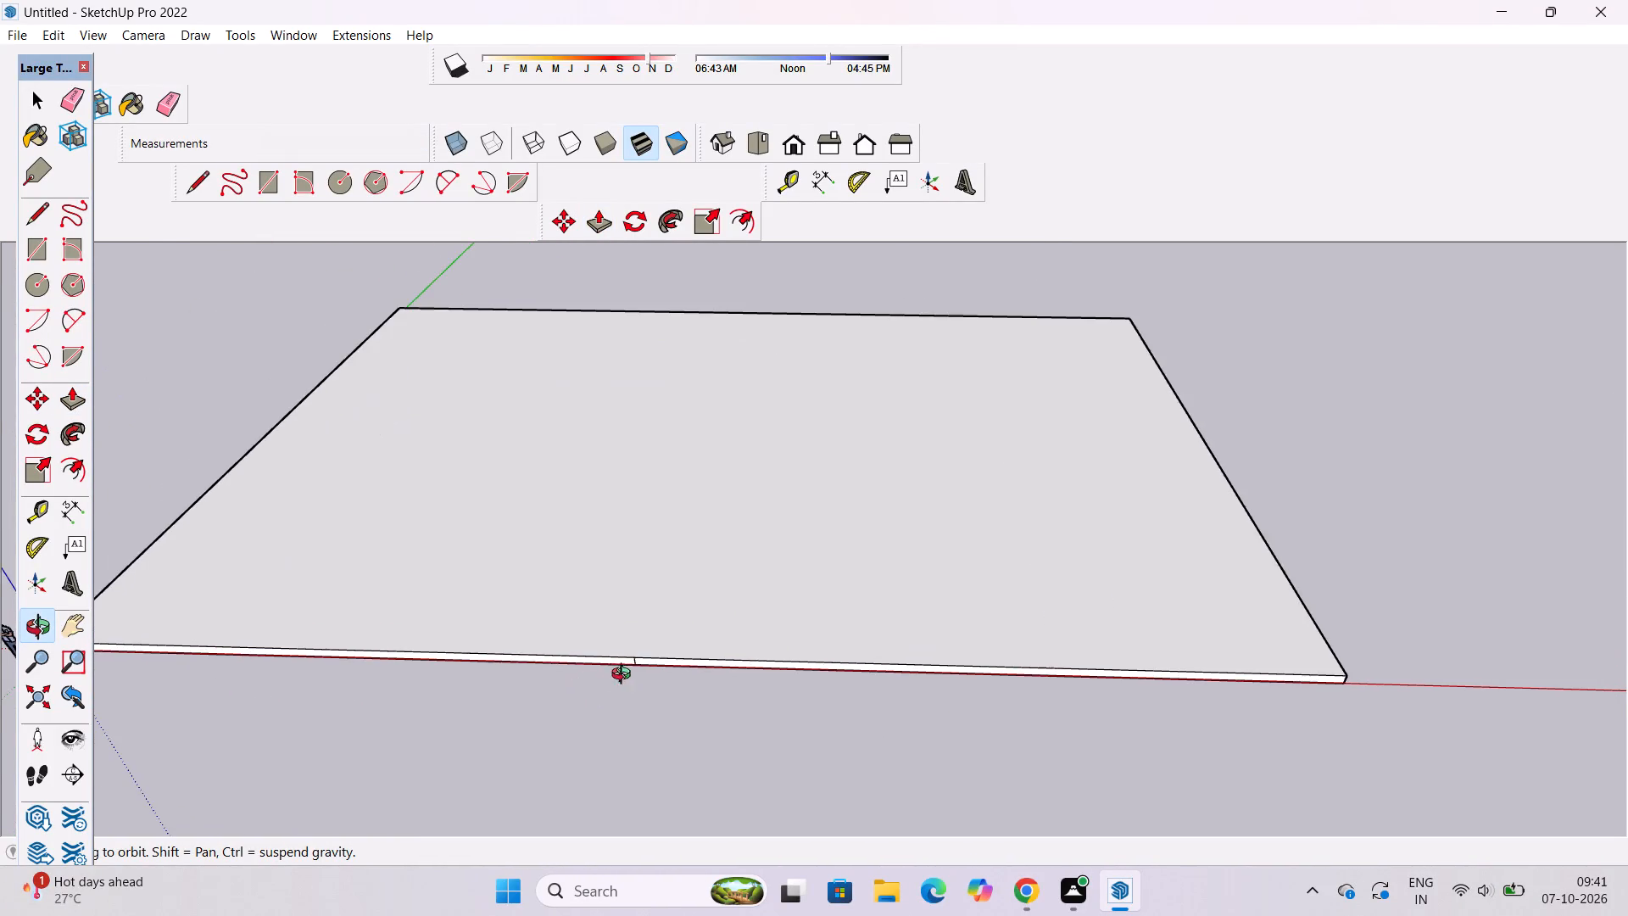
pyautogui.scroll(15, 667, 675)
pyautogui.keyDown('shift'); pyautogui.moveTo(623, 662); pyautogui.dragTo(677, 695); pyautogui.keyUp('shift')
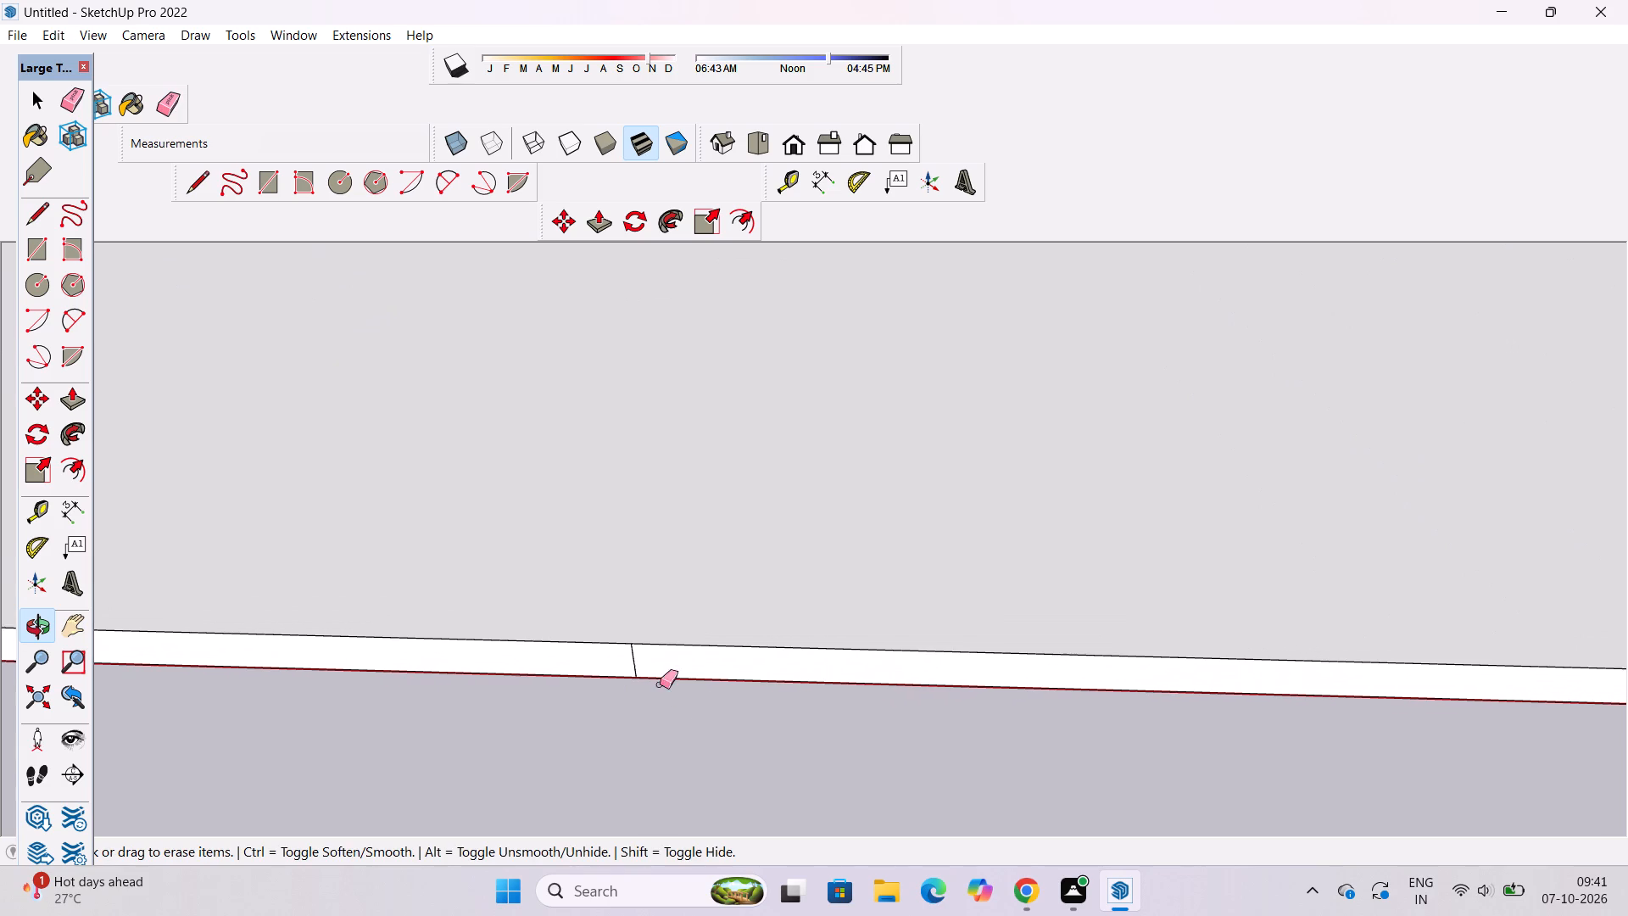
pyautogui.press('e')
pyautogui.scroll(3, 650, 671)
pyautogui.click(627, 653)
# Examine the extruded slab from the front, back and sides, along with the neighbouring base face.
pyautogui.press('o')
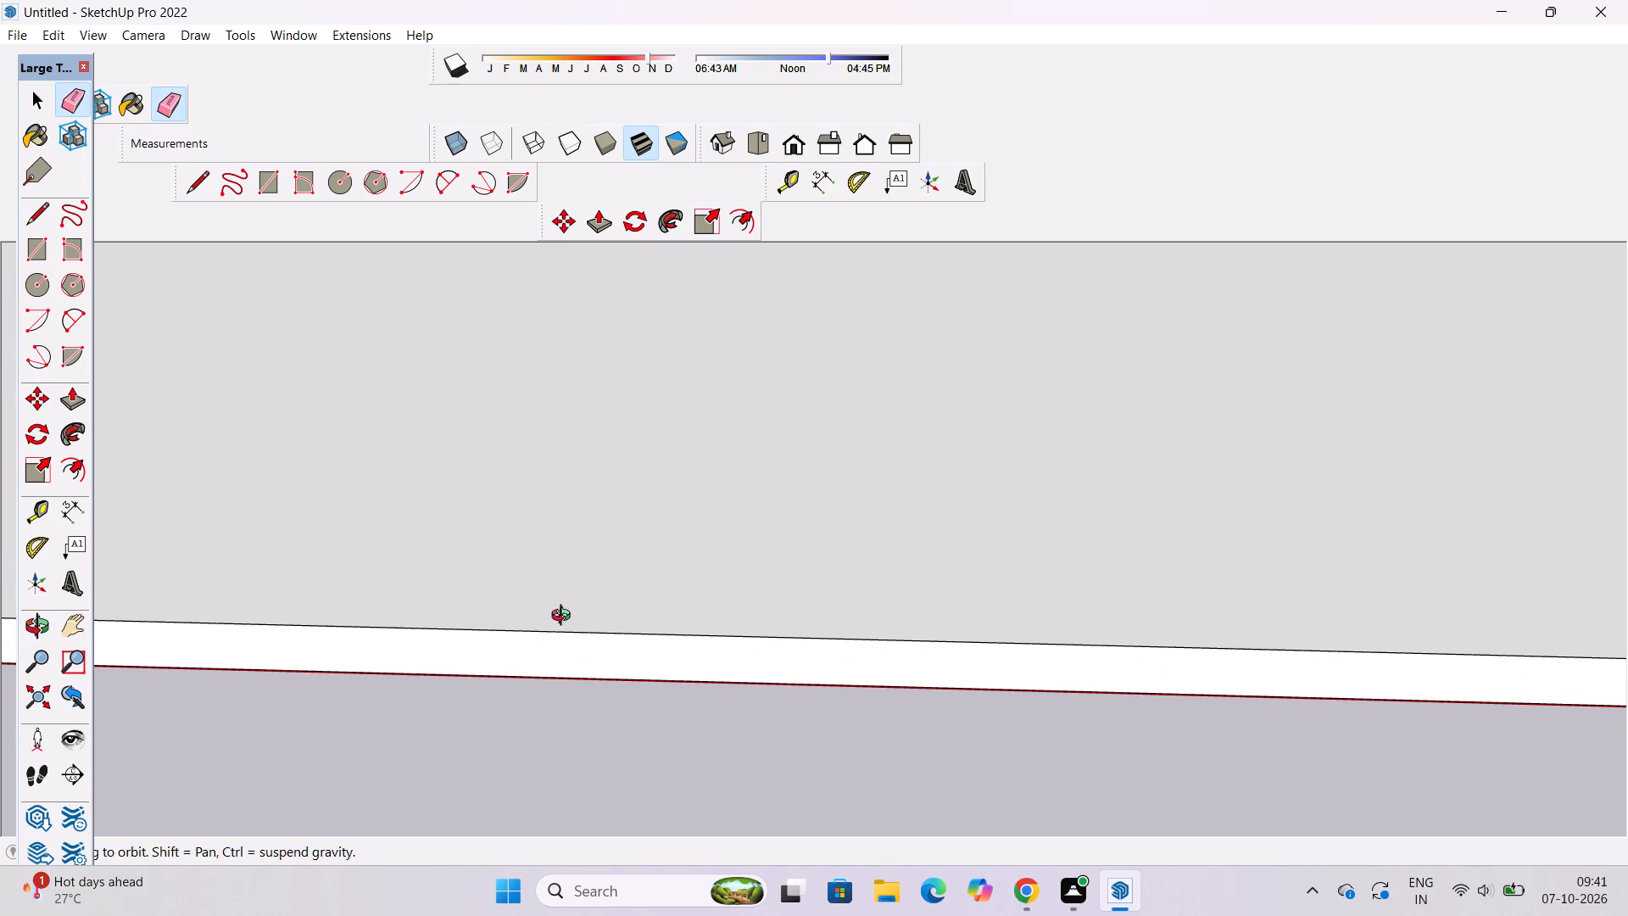
pyautogui.scroll(-20, 552, 573)
pyautogui.scroll(-14, 552, 573)
pyautogui.moveTo(917, 642); pyautogui.dragTo(889, 631)
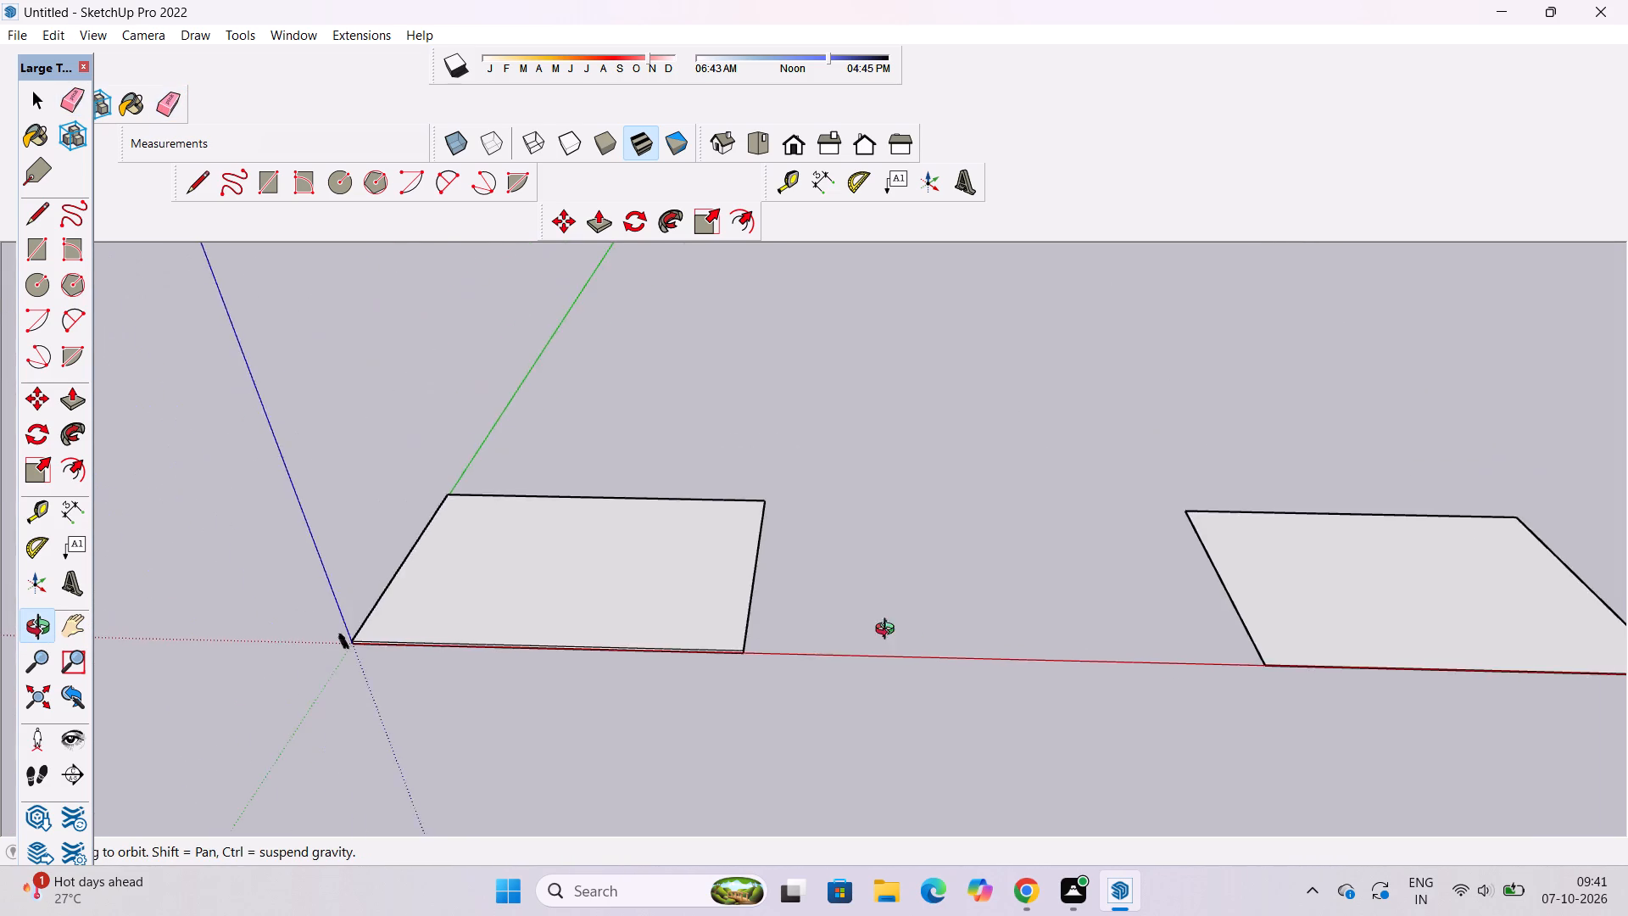
pyautogui.moveTo(889, 631); pyautogui.dragTo(487, 506)
pyautogui.moveTo(1032, 519); pyautogui.dragTo(466, 576)
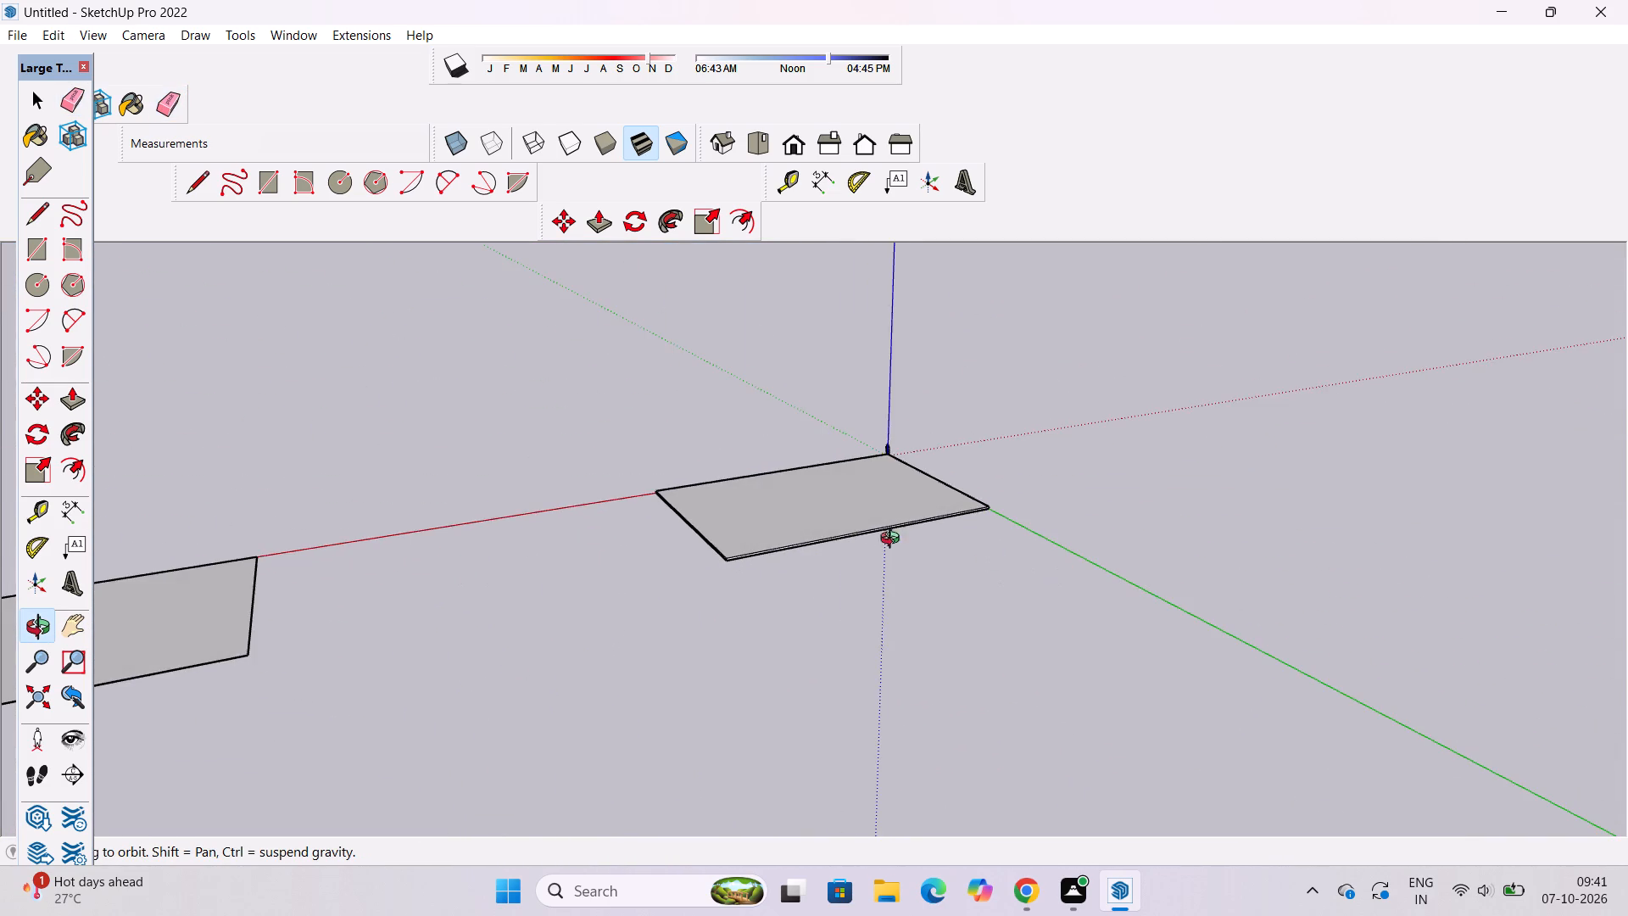
pyautogui.scroll(14, 865, 534)
pyautogui.moveTo(1507, 461); pyautogui.dragTo(894, 496)
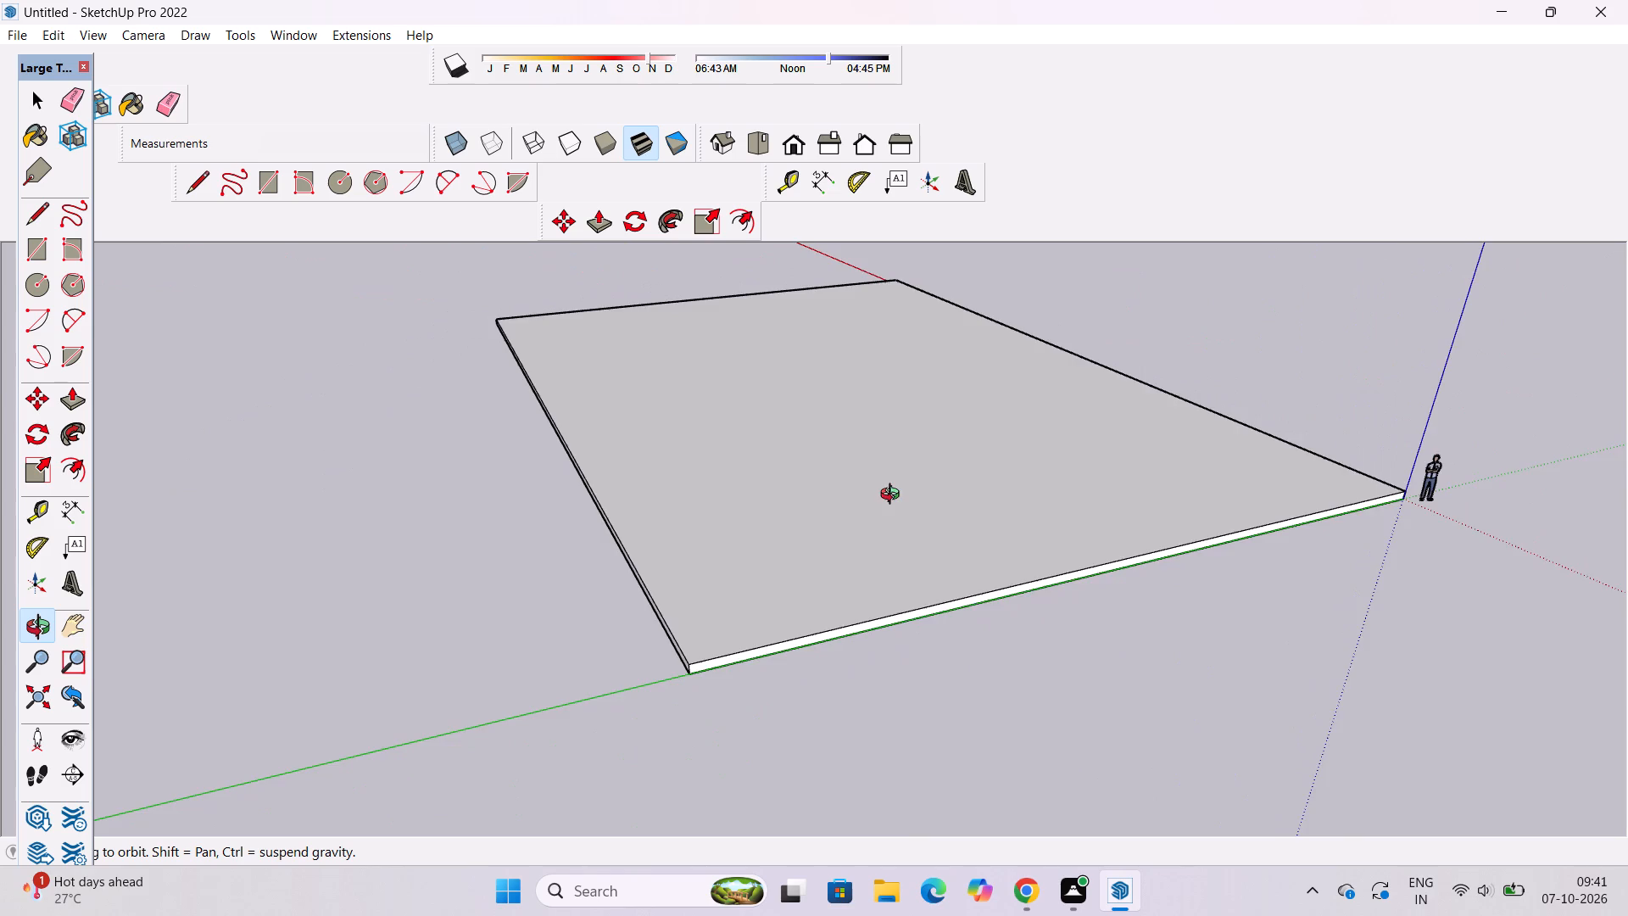
pyautogui.moveTo(894, 496); pyautogui.dragTo(1627, 438)
pyautogui.scroll(-6, 1229, 494)
pyautogui.moveTo(633, 536); pyautogui.dragTo(1206, 524)
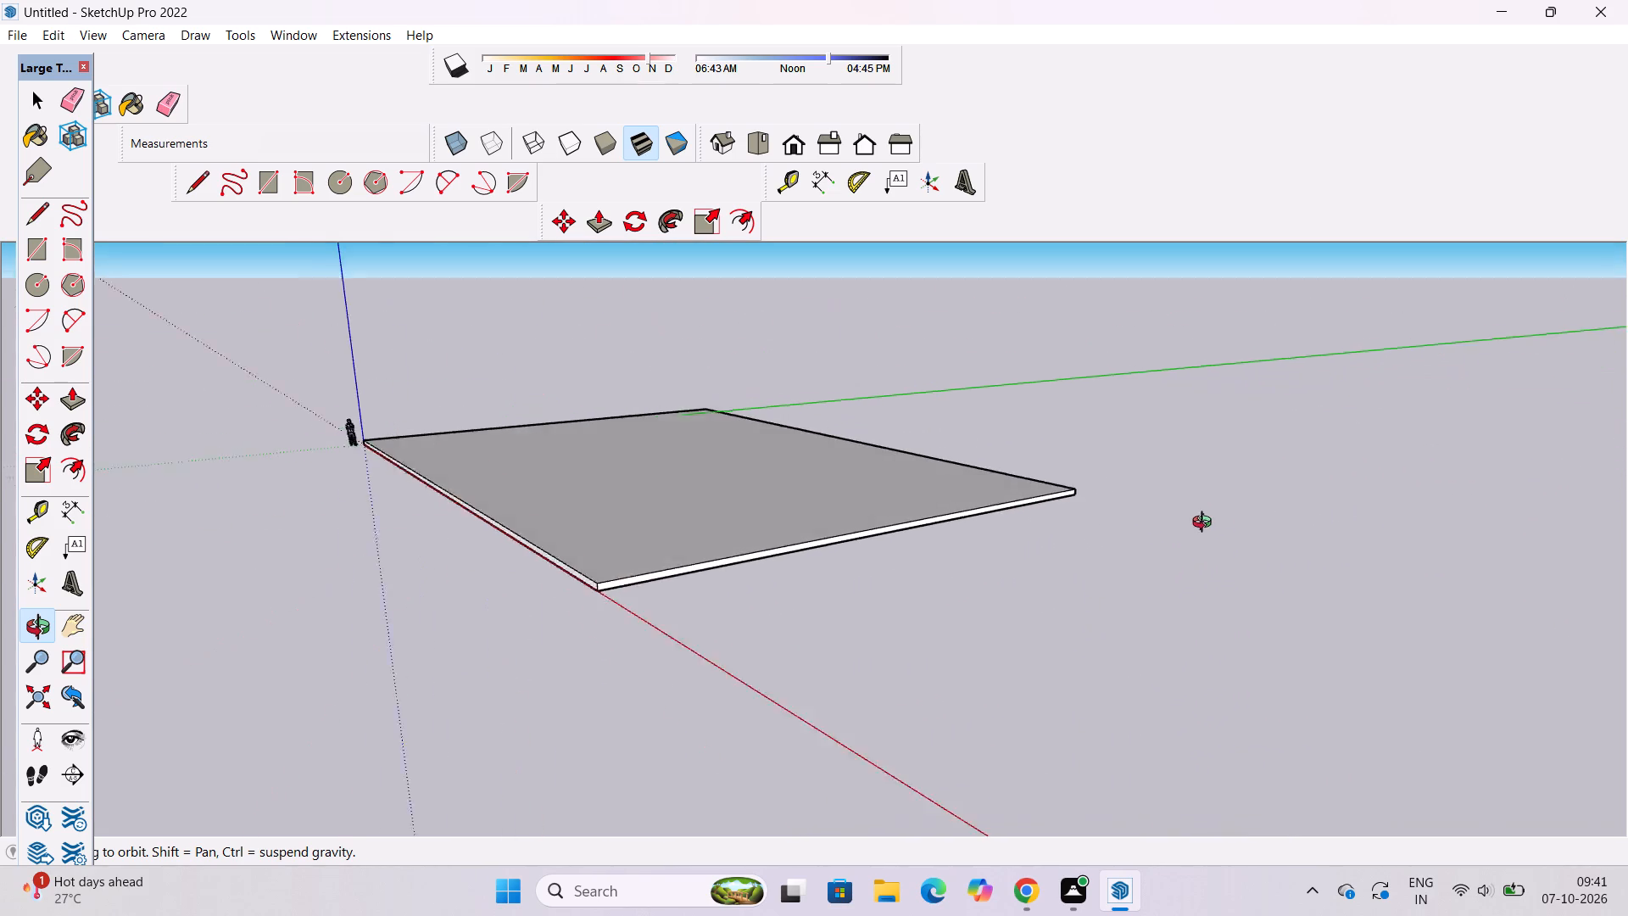
pyautogui.moveTo(1206, 524); pyautogui.dragTo(1236, 523)
pyautogui.scroll(2, 661, 541)
pyautogui.moveTo(605, 567); pyautogui.dragTo(1034, 567)
pyautogui.scroll(-5, 924, 542)
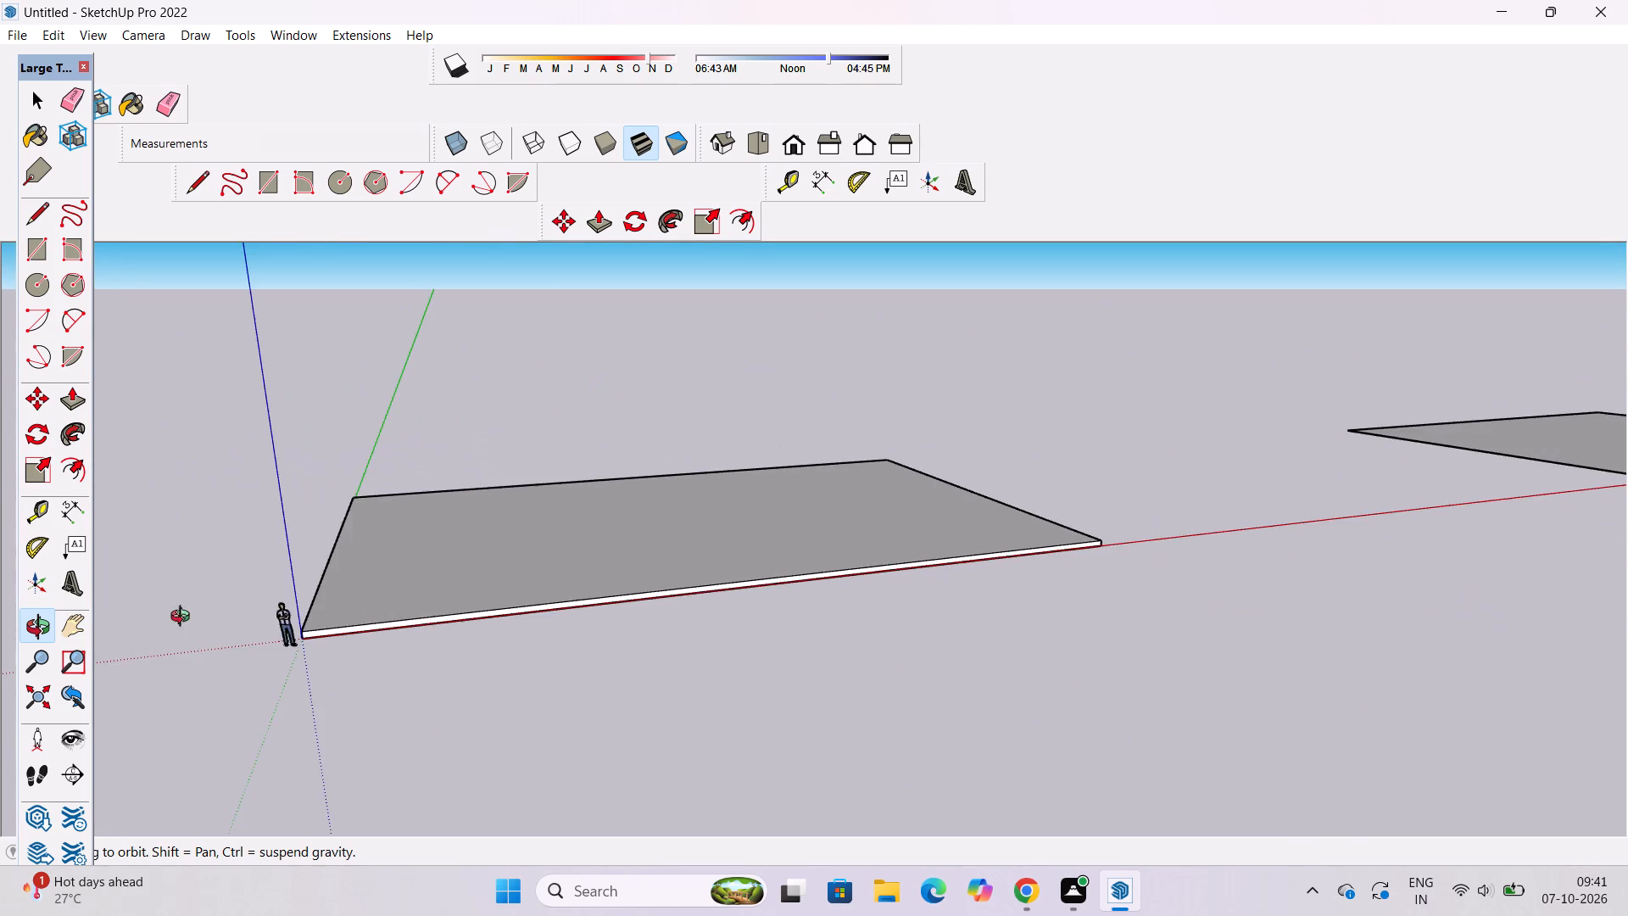
pyautogui.moveTo(184, 618); pyautogui.dragTo(287, 637)
pyautogui.moveTo(954, 642); pyautogui.dragTo(732, 690)
pyautogui.scroll(-4, 732, 679)
pyautogui.moveTo(766, 590); pyautogui.dragTo(800, 738)
pyautogui.scroll(3, 763, 652)
pyautogui.keyDown('shift'); pyautogui.moveTo(812, 657); pyautogui.dragTo(812, 692); pyautogui.keyUp('shift')
pyautogui.moveTo(884, 704); pyautogui.dragTo(844, 673)
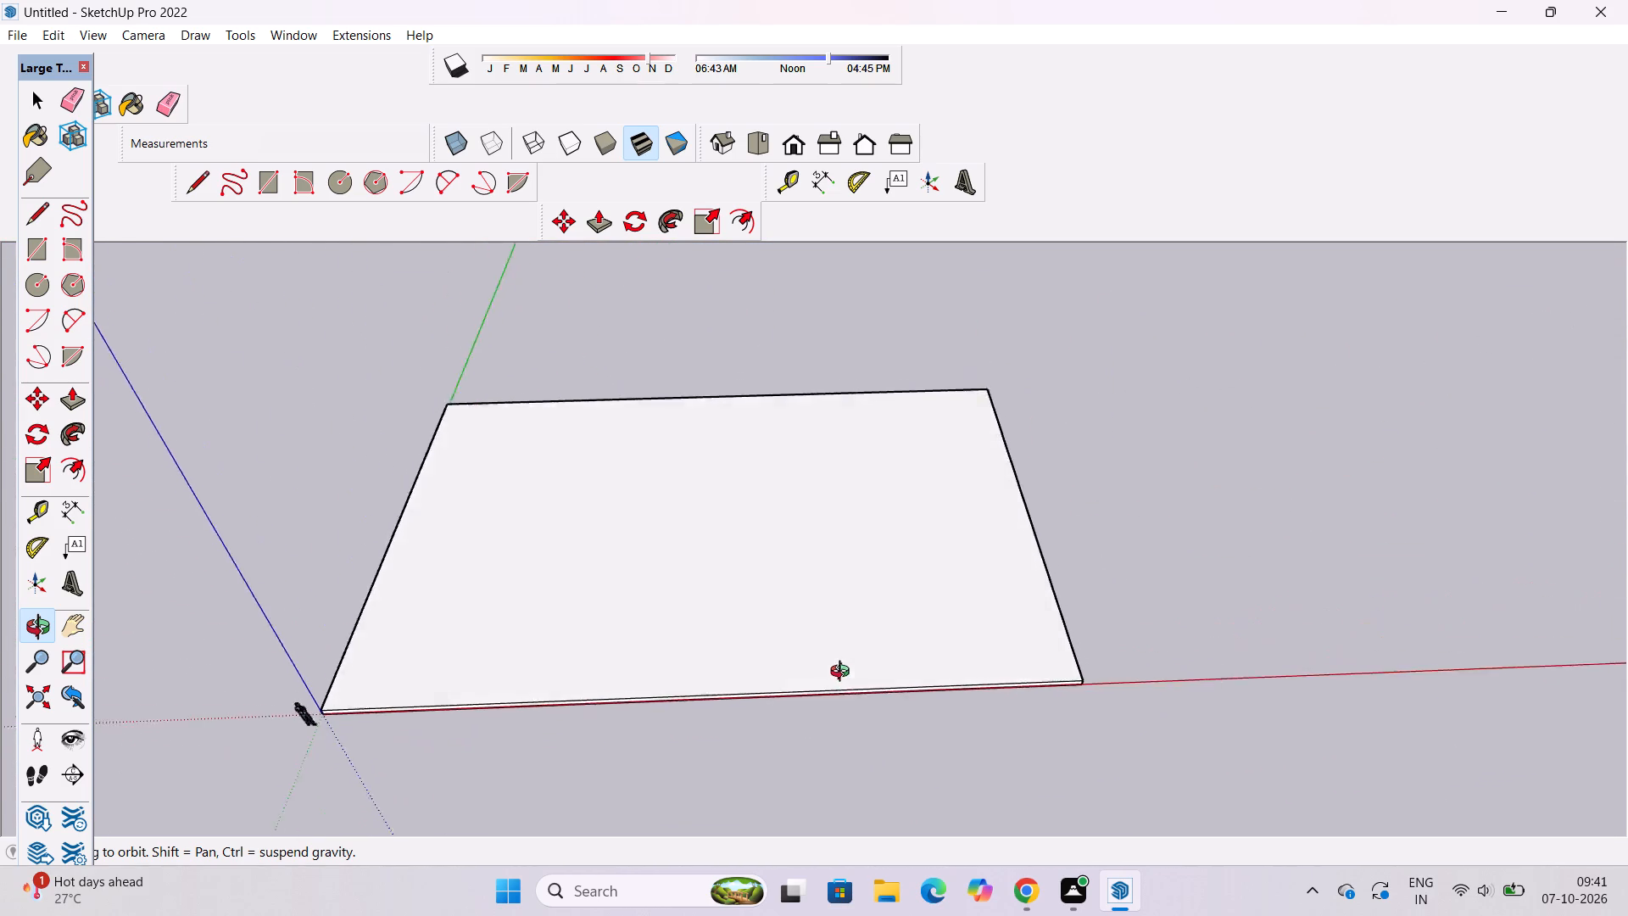
pyautogui.moveTo(844, 673); pyautogui.dragTo(830, 651)
pyautogui.scroll(-4, 820, 634)
pyautogui.keyDown('shift'); pyautogui.moveTo(806, 629); pyautogui.dragTo(773, 670); pyautogui.keyUp('shift')
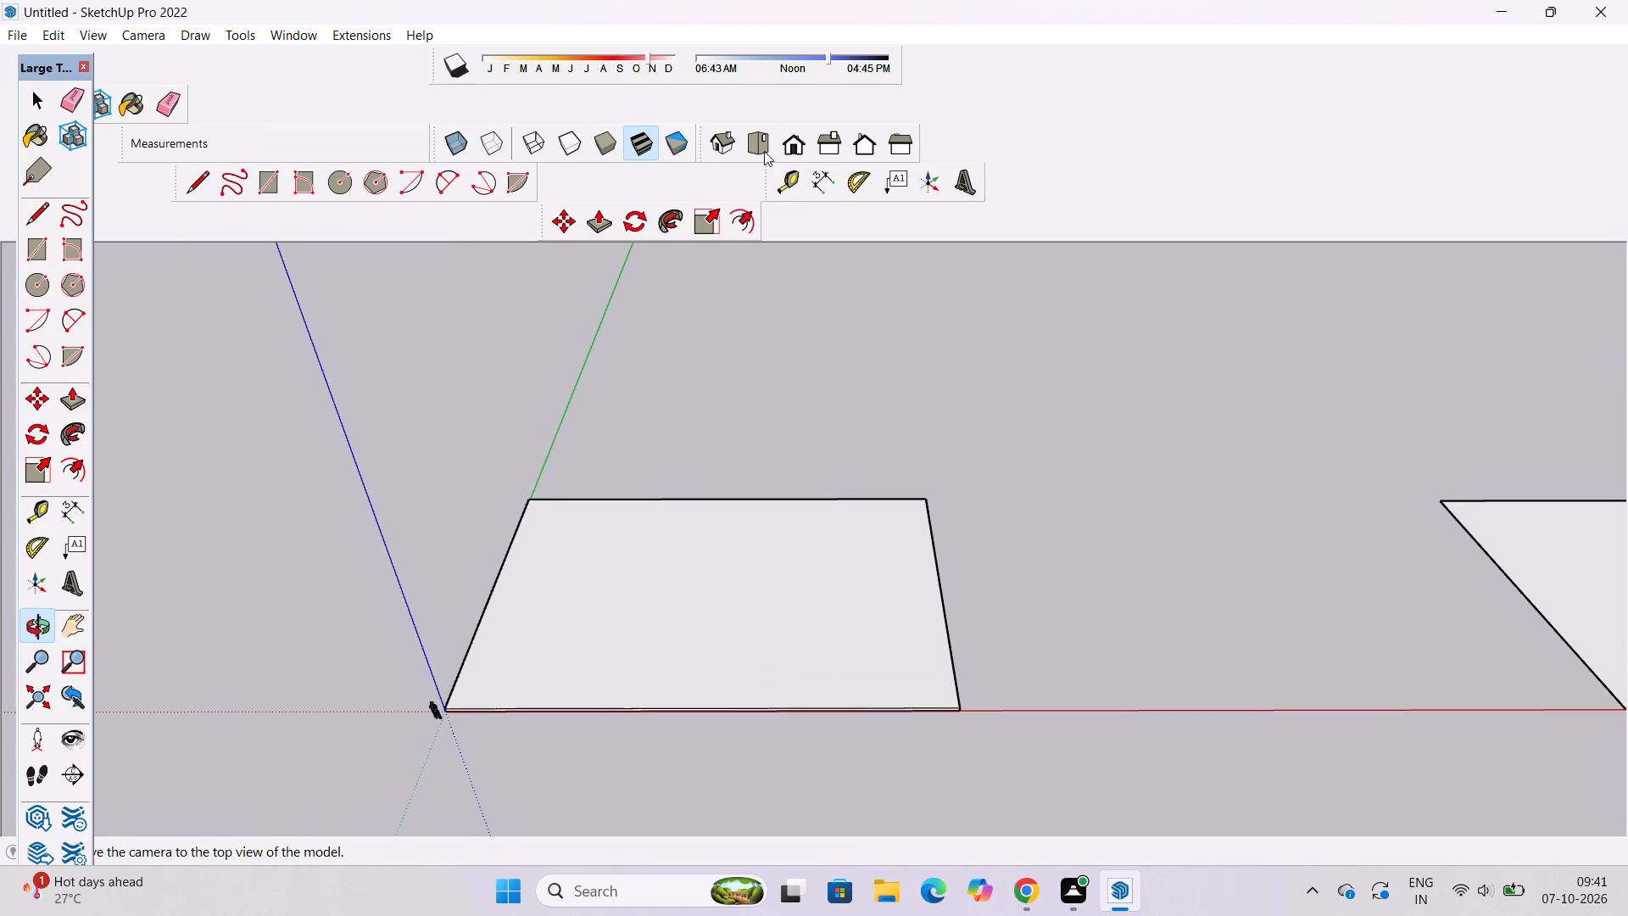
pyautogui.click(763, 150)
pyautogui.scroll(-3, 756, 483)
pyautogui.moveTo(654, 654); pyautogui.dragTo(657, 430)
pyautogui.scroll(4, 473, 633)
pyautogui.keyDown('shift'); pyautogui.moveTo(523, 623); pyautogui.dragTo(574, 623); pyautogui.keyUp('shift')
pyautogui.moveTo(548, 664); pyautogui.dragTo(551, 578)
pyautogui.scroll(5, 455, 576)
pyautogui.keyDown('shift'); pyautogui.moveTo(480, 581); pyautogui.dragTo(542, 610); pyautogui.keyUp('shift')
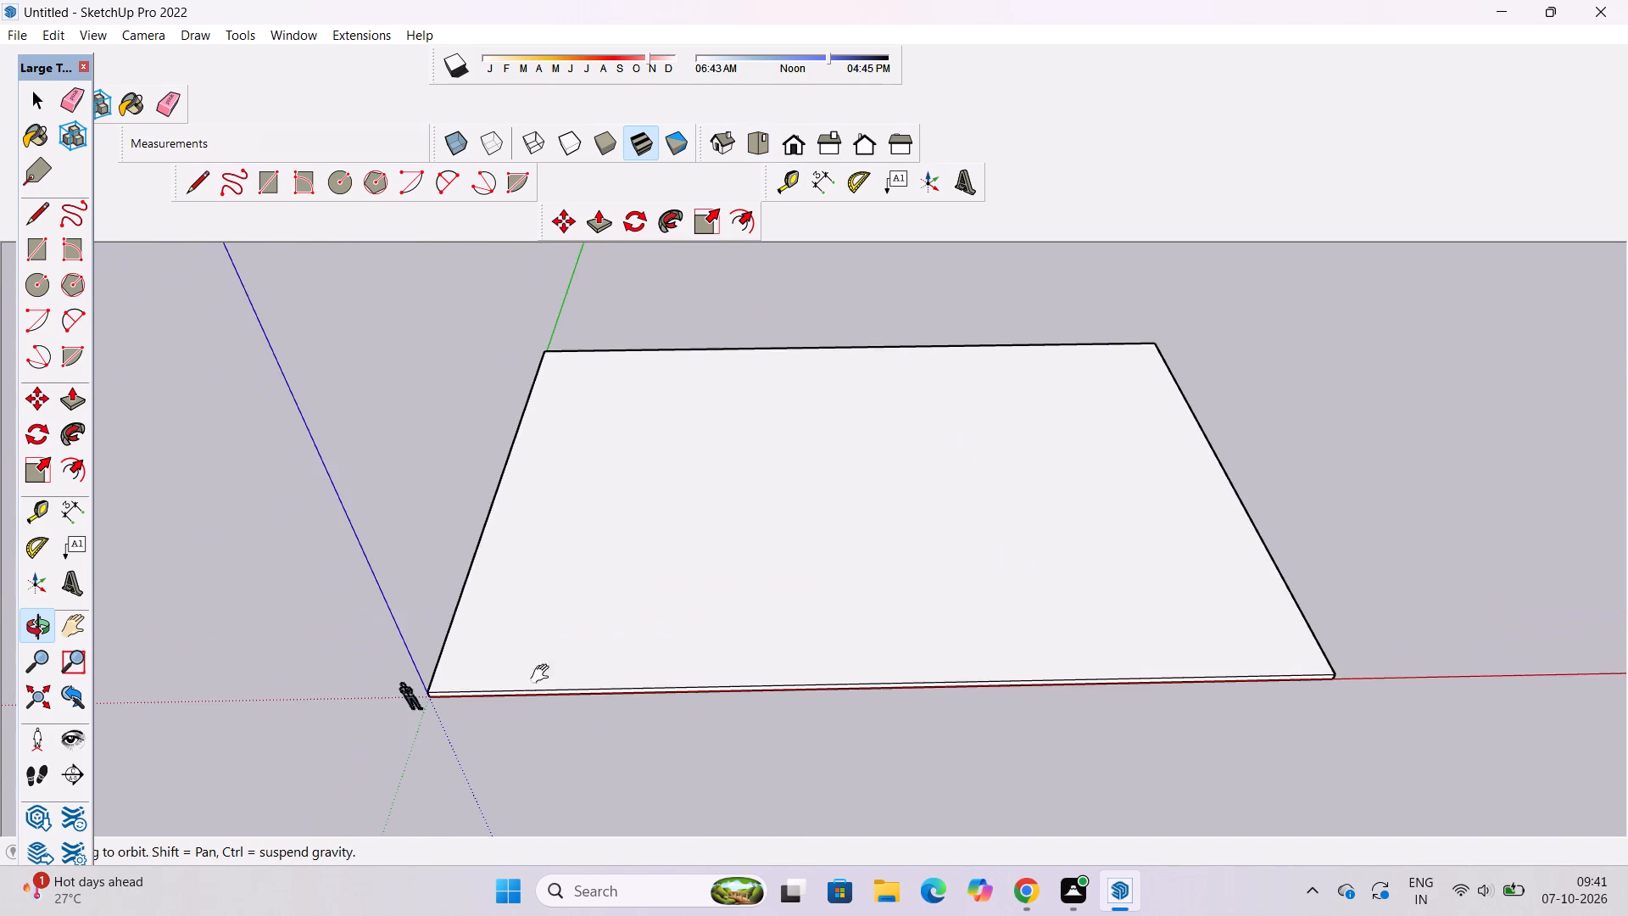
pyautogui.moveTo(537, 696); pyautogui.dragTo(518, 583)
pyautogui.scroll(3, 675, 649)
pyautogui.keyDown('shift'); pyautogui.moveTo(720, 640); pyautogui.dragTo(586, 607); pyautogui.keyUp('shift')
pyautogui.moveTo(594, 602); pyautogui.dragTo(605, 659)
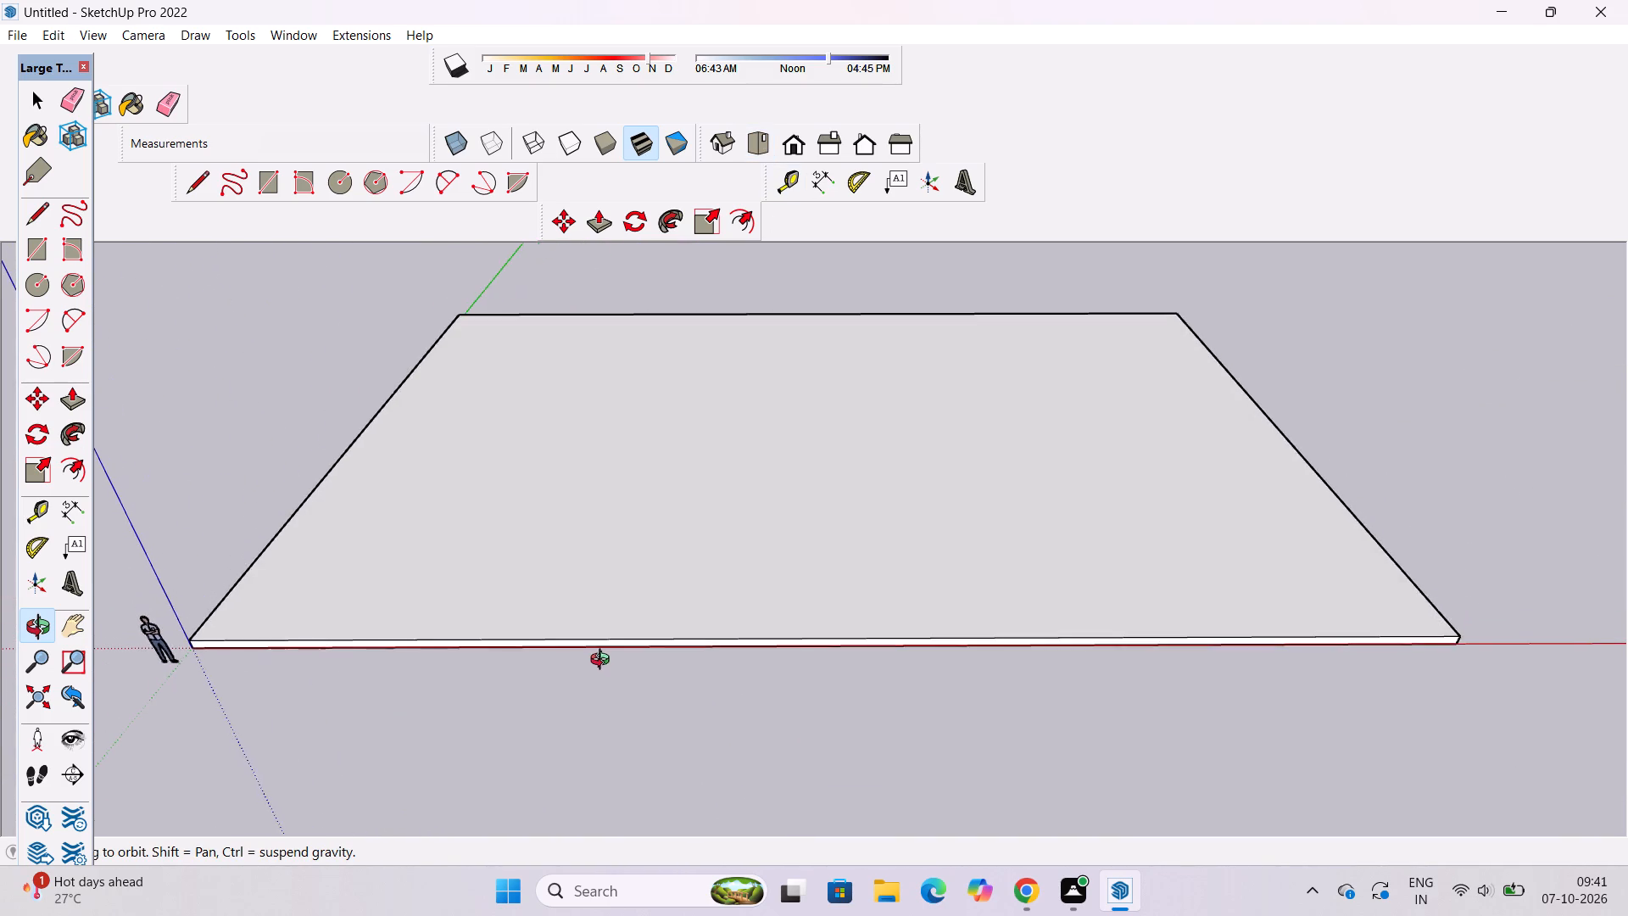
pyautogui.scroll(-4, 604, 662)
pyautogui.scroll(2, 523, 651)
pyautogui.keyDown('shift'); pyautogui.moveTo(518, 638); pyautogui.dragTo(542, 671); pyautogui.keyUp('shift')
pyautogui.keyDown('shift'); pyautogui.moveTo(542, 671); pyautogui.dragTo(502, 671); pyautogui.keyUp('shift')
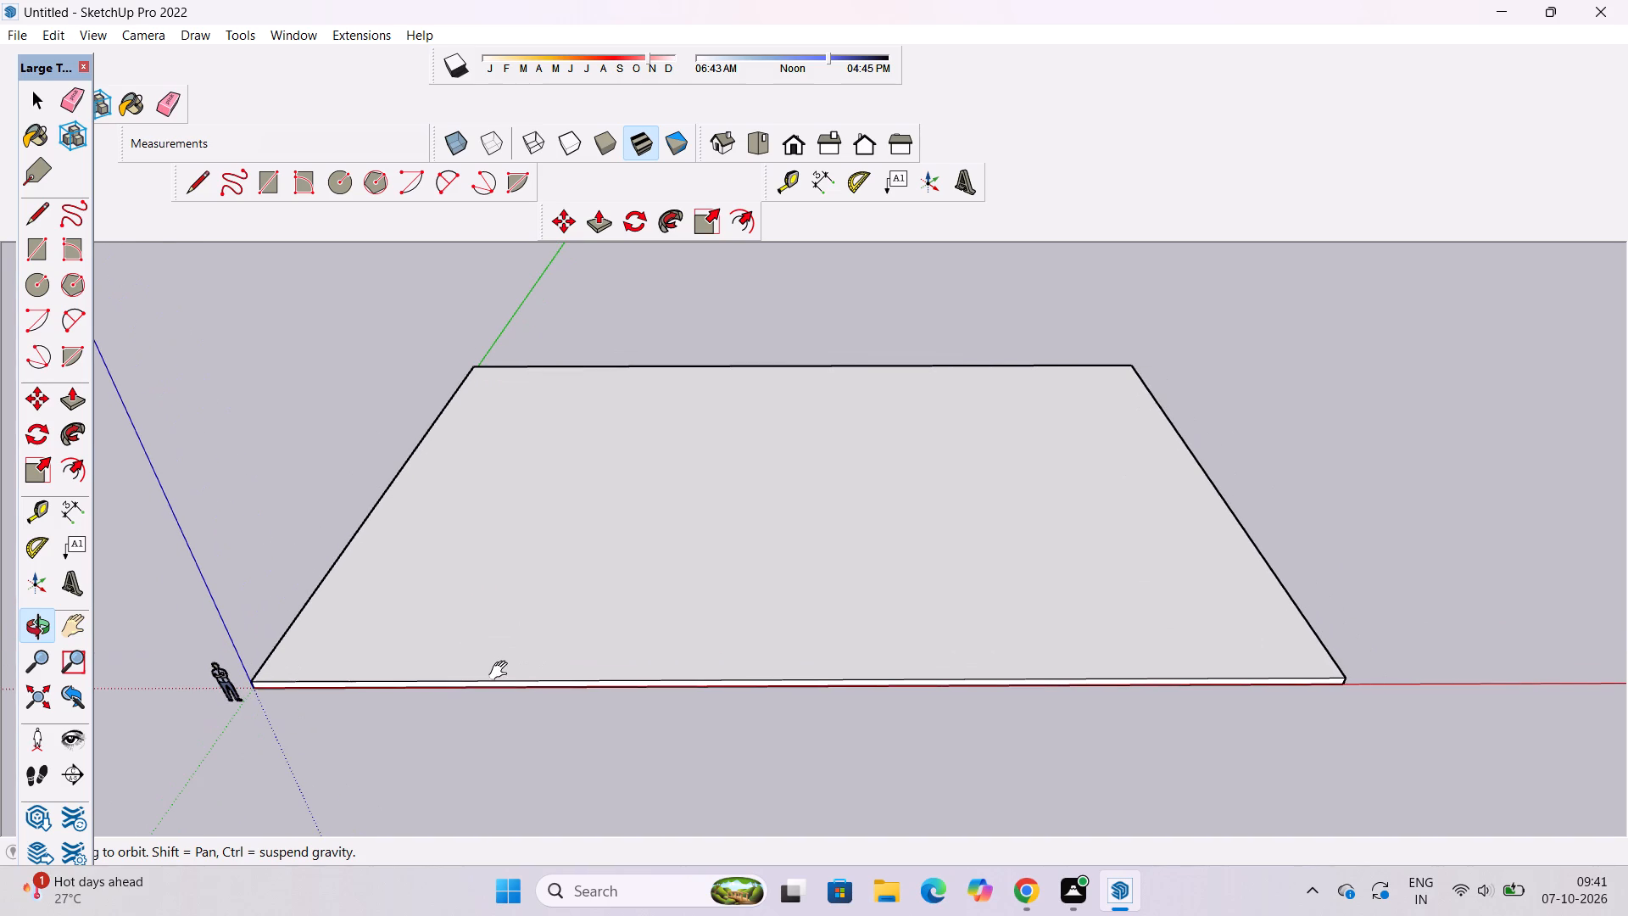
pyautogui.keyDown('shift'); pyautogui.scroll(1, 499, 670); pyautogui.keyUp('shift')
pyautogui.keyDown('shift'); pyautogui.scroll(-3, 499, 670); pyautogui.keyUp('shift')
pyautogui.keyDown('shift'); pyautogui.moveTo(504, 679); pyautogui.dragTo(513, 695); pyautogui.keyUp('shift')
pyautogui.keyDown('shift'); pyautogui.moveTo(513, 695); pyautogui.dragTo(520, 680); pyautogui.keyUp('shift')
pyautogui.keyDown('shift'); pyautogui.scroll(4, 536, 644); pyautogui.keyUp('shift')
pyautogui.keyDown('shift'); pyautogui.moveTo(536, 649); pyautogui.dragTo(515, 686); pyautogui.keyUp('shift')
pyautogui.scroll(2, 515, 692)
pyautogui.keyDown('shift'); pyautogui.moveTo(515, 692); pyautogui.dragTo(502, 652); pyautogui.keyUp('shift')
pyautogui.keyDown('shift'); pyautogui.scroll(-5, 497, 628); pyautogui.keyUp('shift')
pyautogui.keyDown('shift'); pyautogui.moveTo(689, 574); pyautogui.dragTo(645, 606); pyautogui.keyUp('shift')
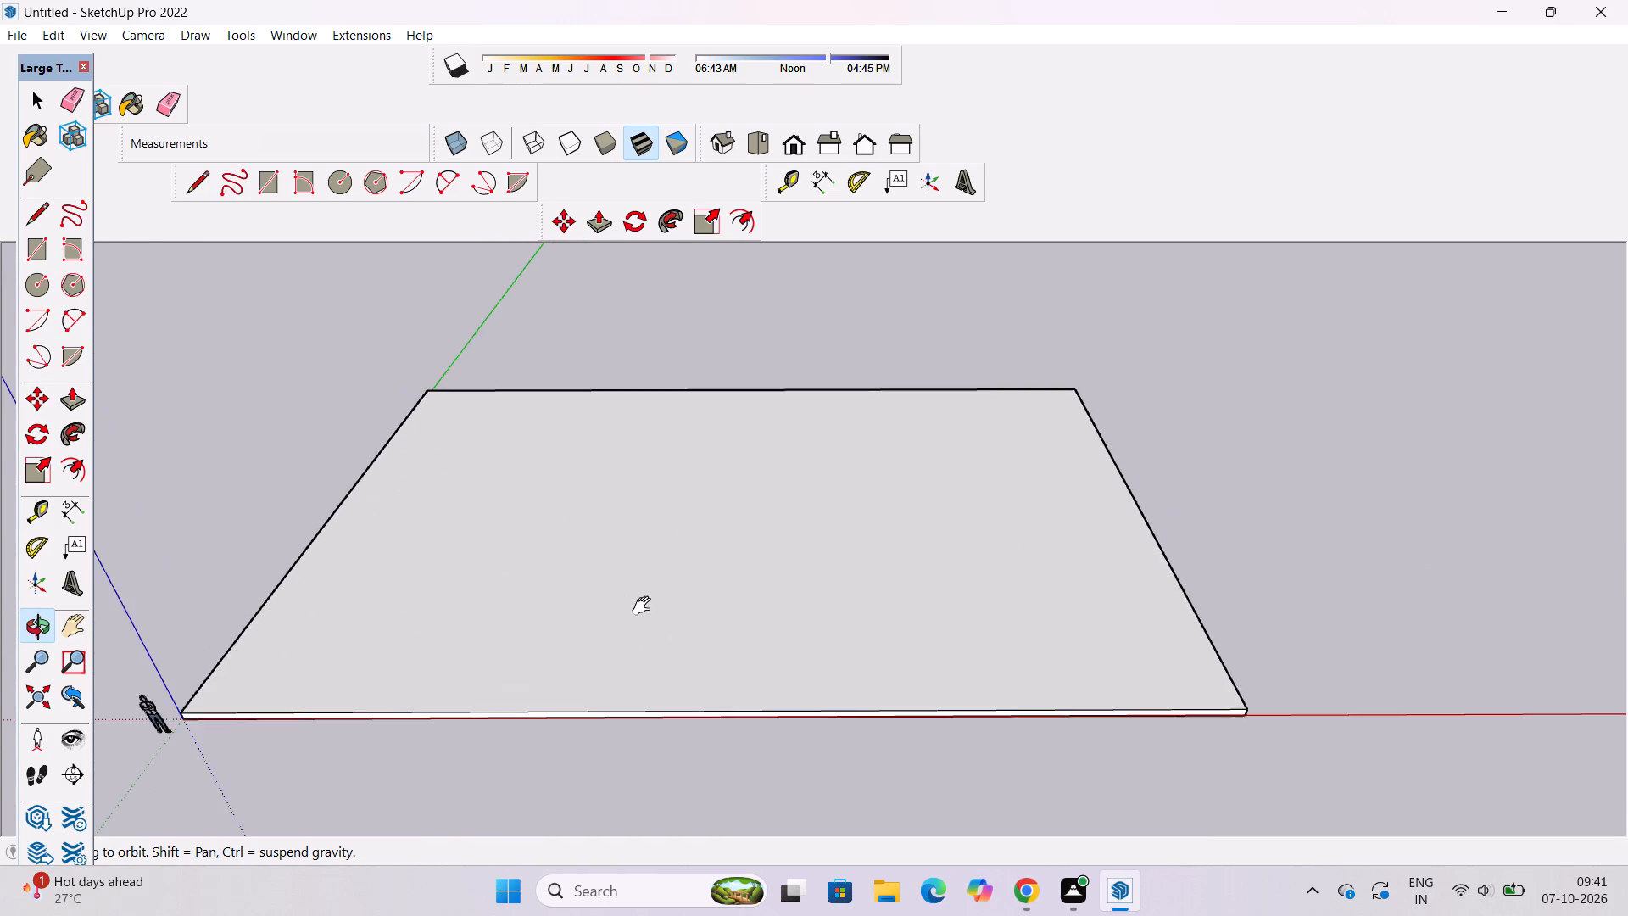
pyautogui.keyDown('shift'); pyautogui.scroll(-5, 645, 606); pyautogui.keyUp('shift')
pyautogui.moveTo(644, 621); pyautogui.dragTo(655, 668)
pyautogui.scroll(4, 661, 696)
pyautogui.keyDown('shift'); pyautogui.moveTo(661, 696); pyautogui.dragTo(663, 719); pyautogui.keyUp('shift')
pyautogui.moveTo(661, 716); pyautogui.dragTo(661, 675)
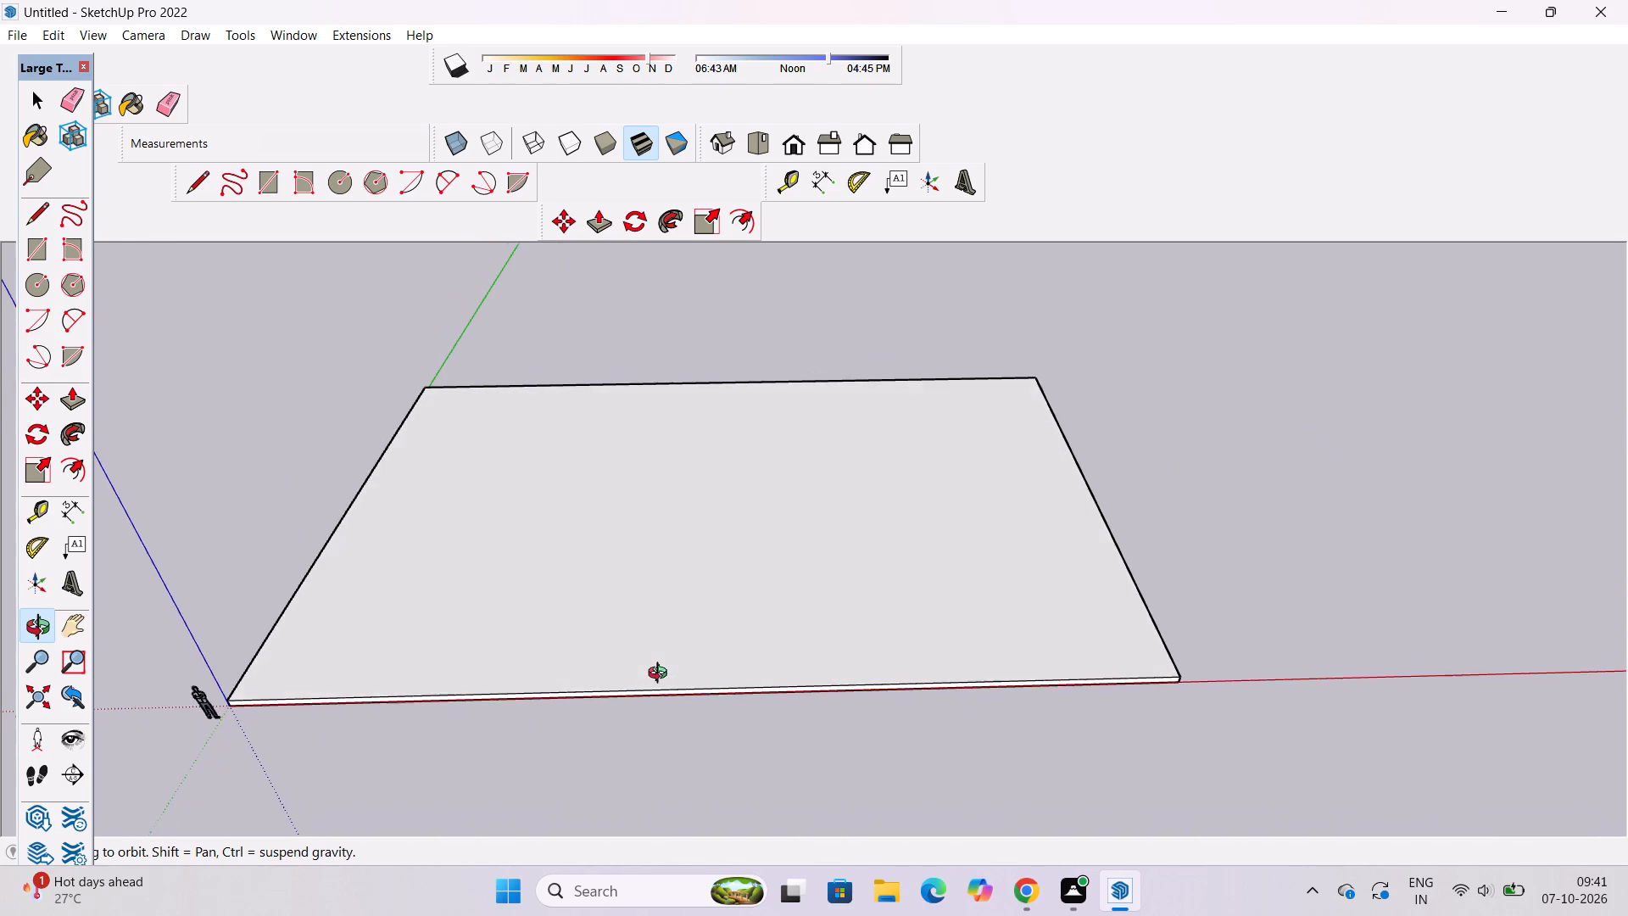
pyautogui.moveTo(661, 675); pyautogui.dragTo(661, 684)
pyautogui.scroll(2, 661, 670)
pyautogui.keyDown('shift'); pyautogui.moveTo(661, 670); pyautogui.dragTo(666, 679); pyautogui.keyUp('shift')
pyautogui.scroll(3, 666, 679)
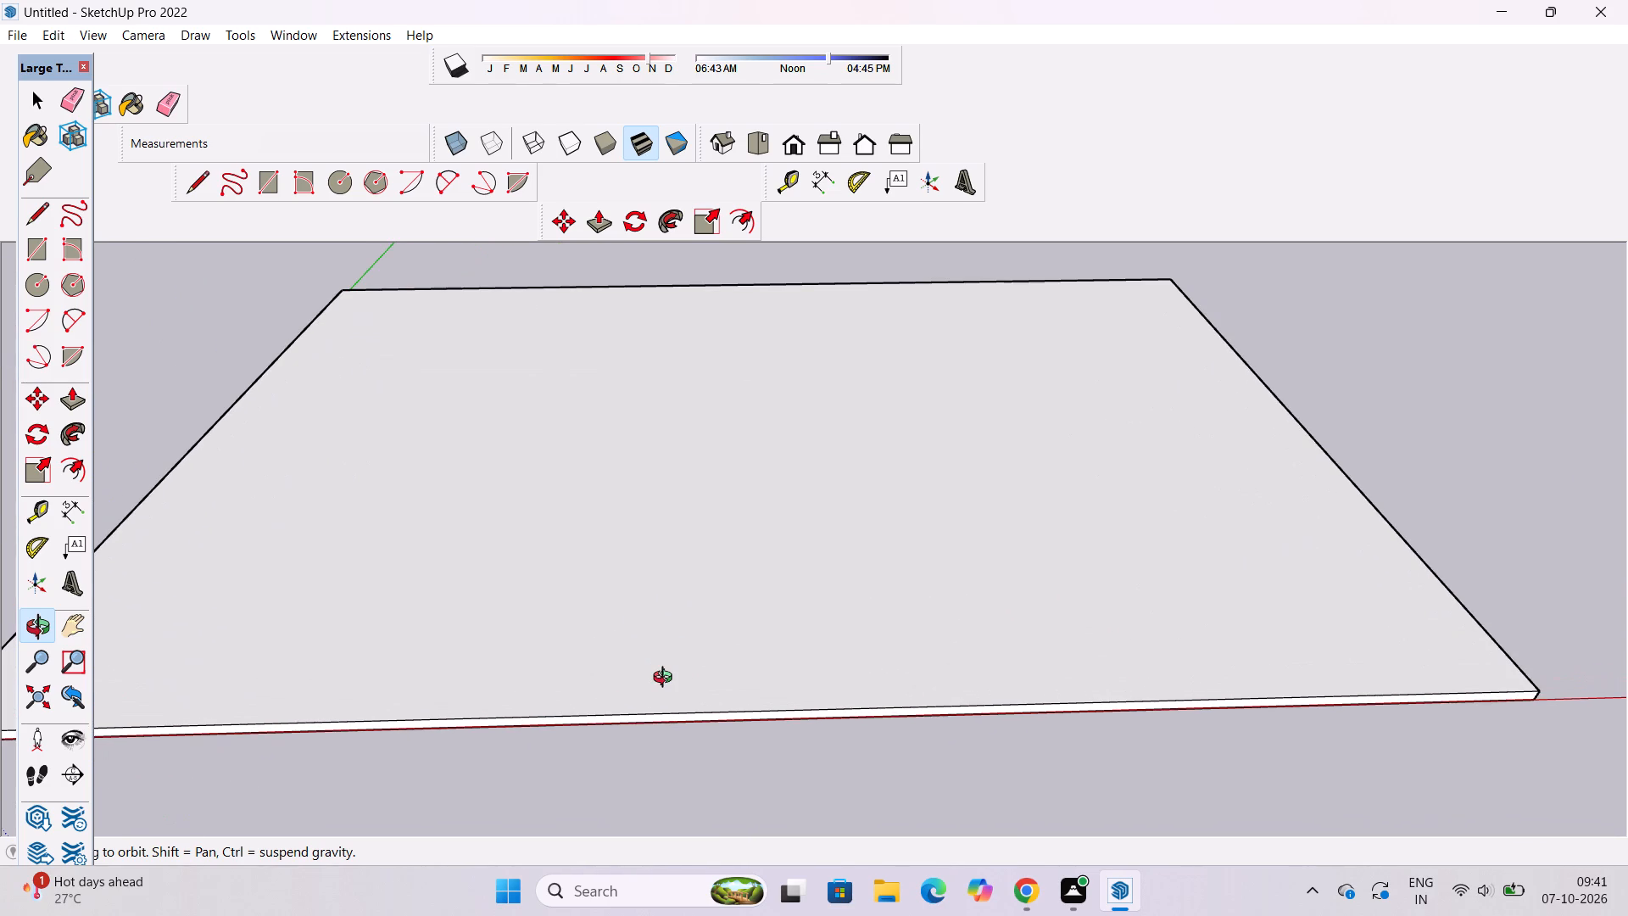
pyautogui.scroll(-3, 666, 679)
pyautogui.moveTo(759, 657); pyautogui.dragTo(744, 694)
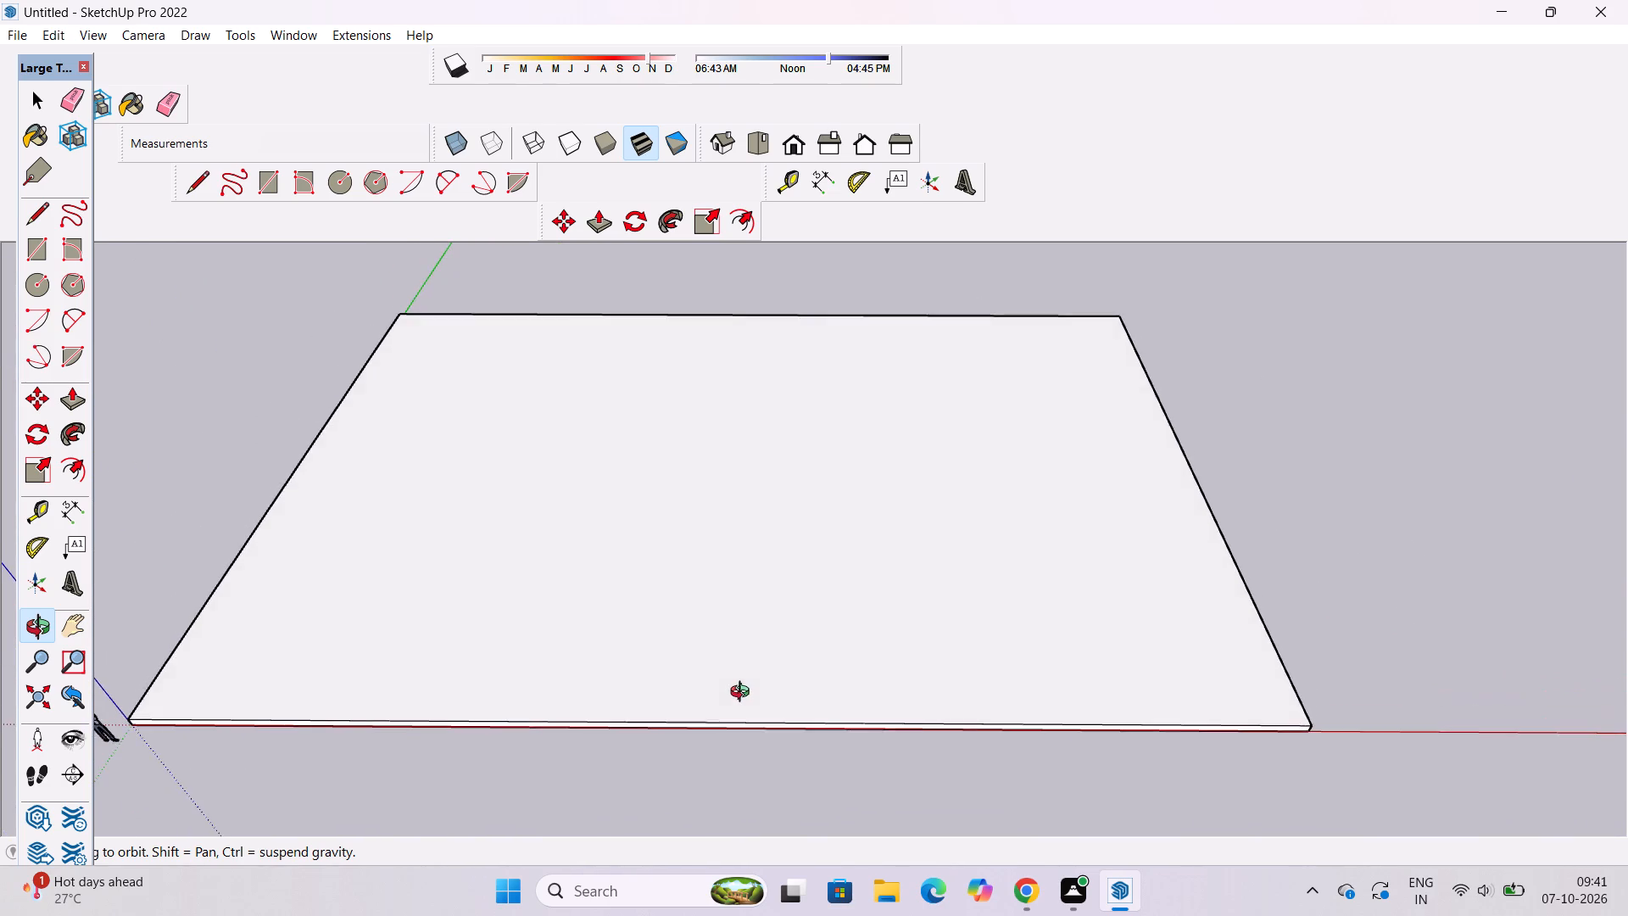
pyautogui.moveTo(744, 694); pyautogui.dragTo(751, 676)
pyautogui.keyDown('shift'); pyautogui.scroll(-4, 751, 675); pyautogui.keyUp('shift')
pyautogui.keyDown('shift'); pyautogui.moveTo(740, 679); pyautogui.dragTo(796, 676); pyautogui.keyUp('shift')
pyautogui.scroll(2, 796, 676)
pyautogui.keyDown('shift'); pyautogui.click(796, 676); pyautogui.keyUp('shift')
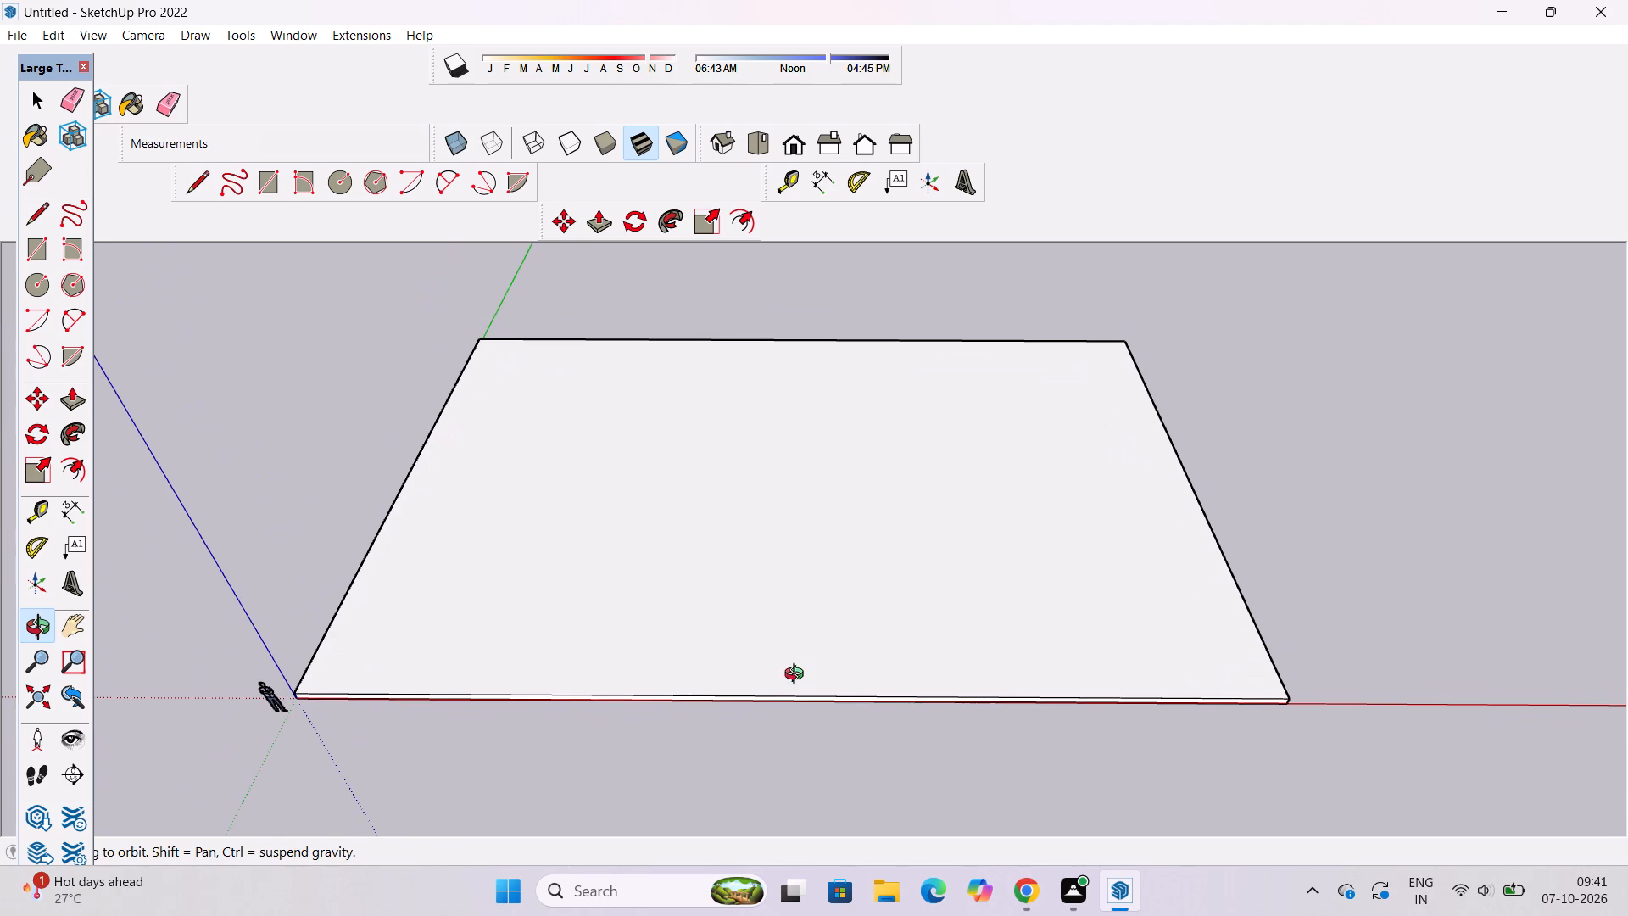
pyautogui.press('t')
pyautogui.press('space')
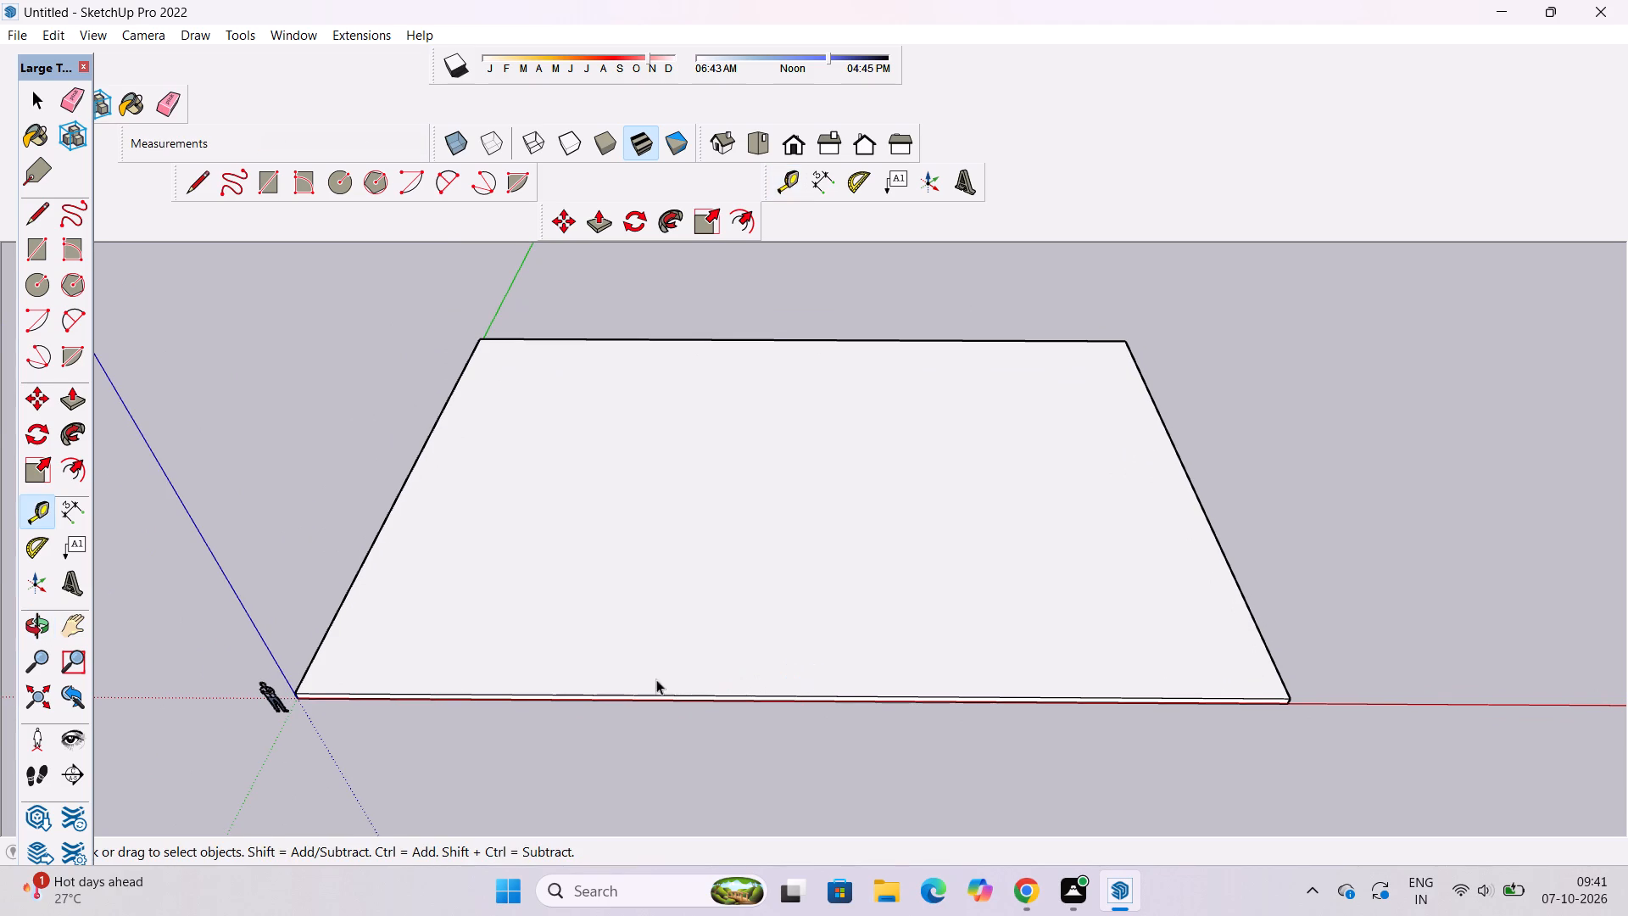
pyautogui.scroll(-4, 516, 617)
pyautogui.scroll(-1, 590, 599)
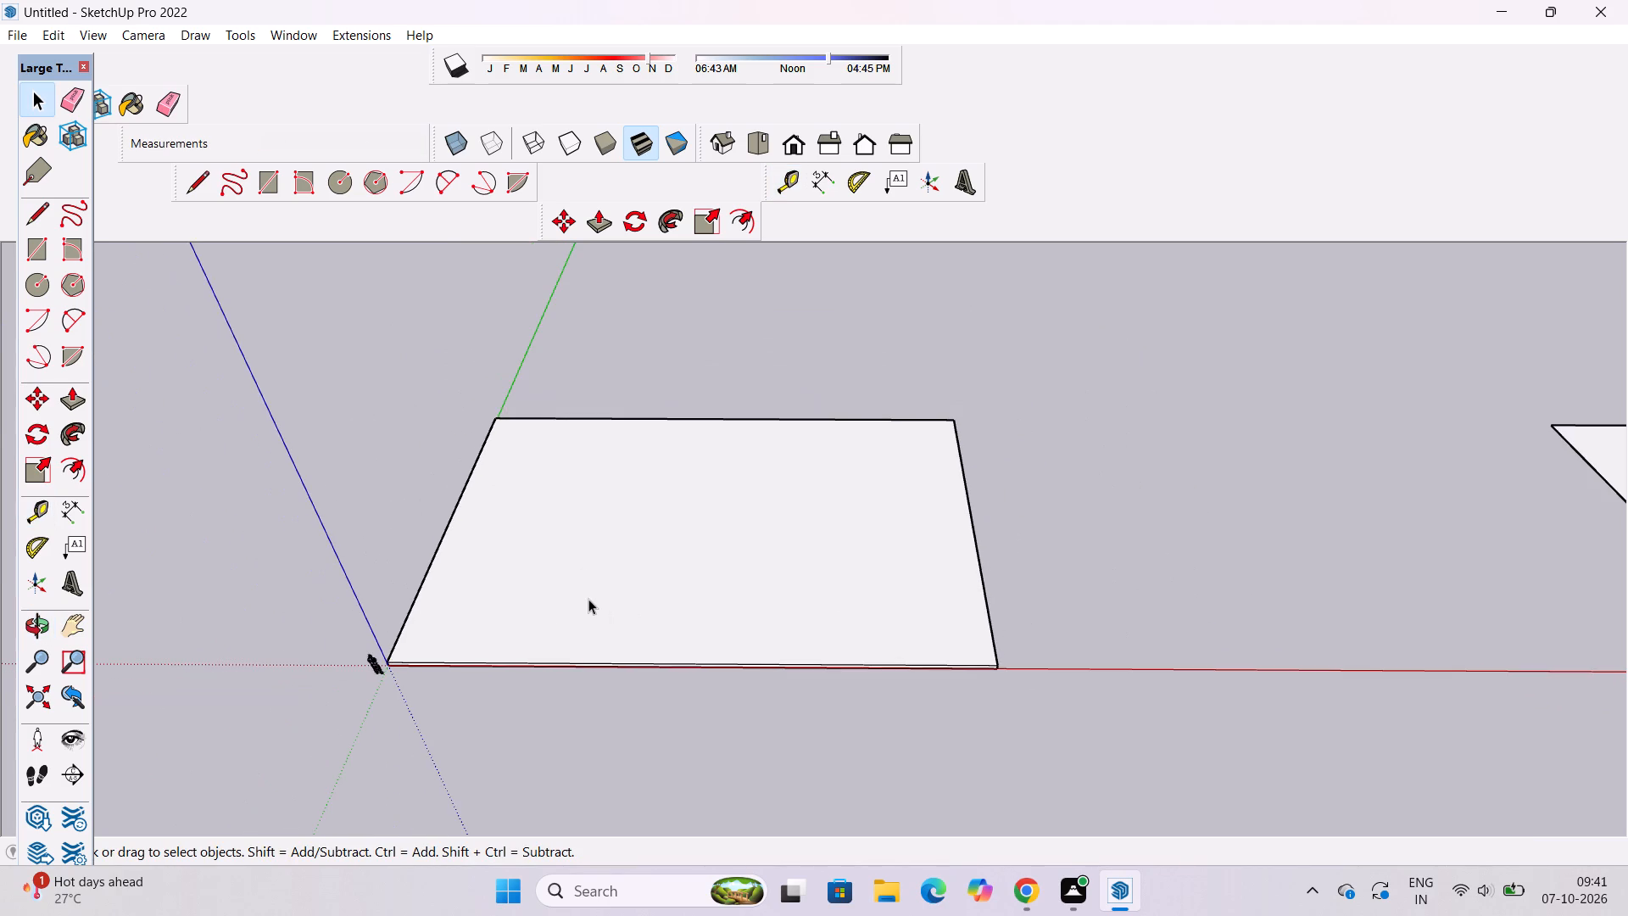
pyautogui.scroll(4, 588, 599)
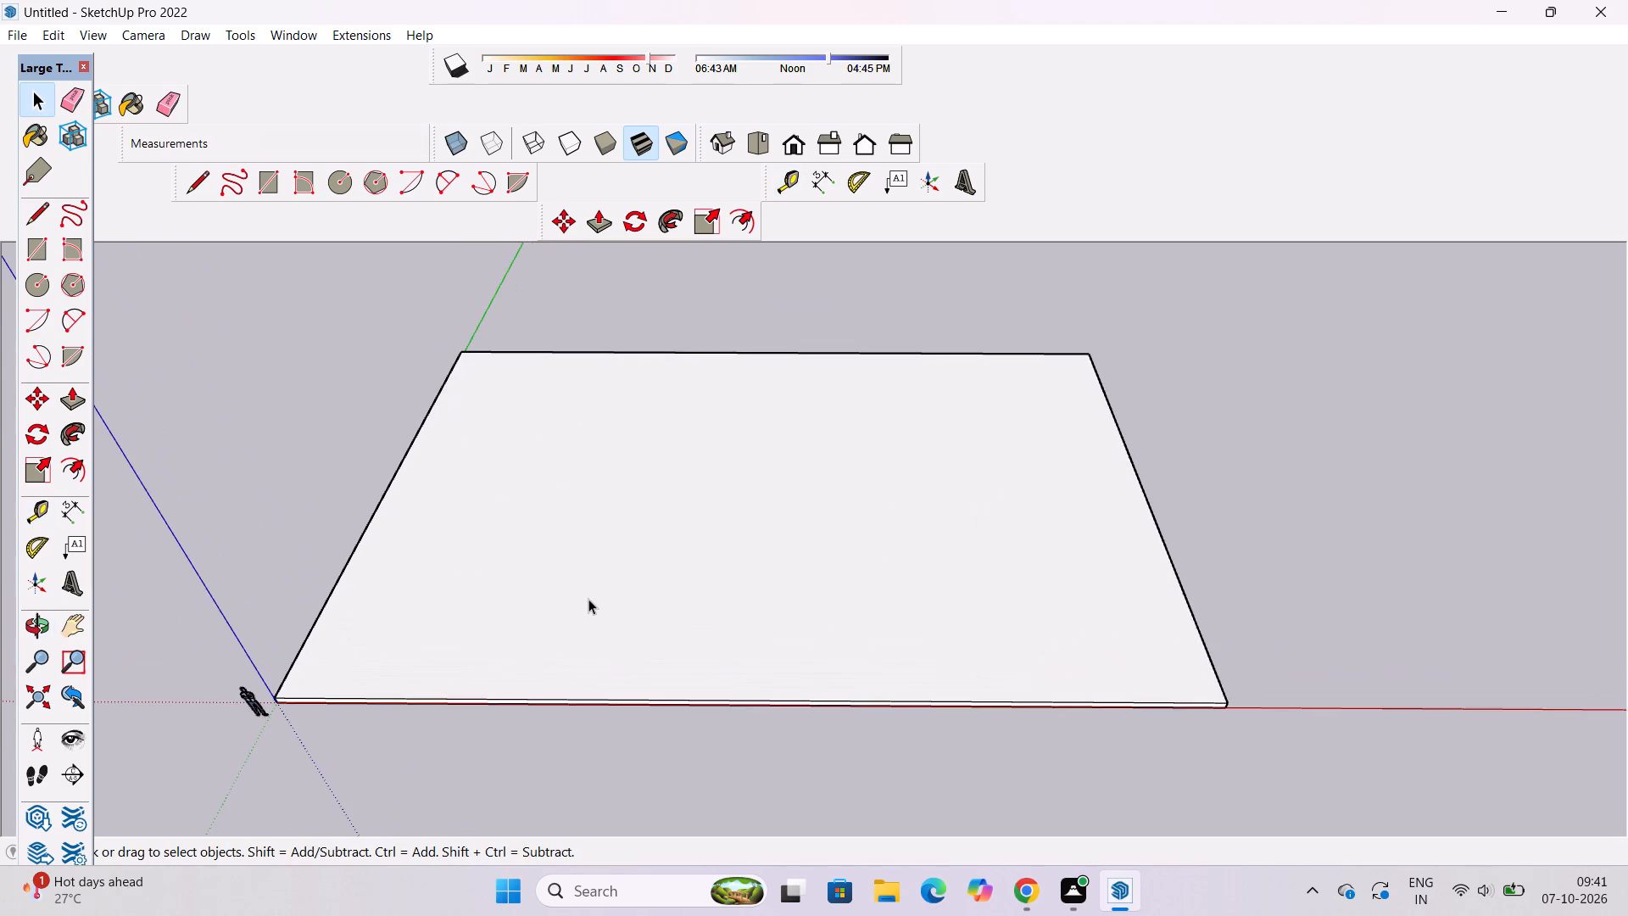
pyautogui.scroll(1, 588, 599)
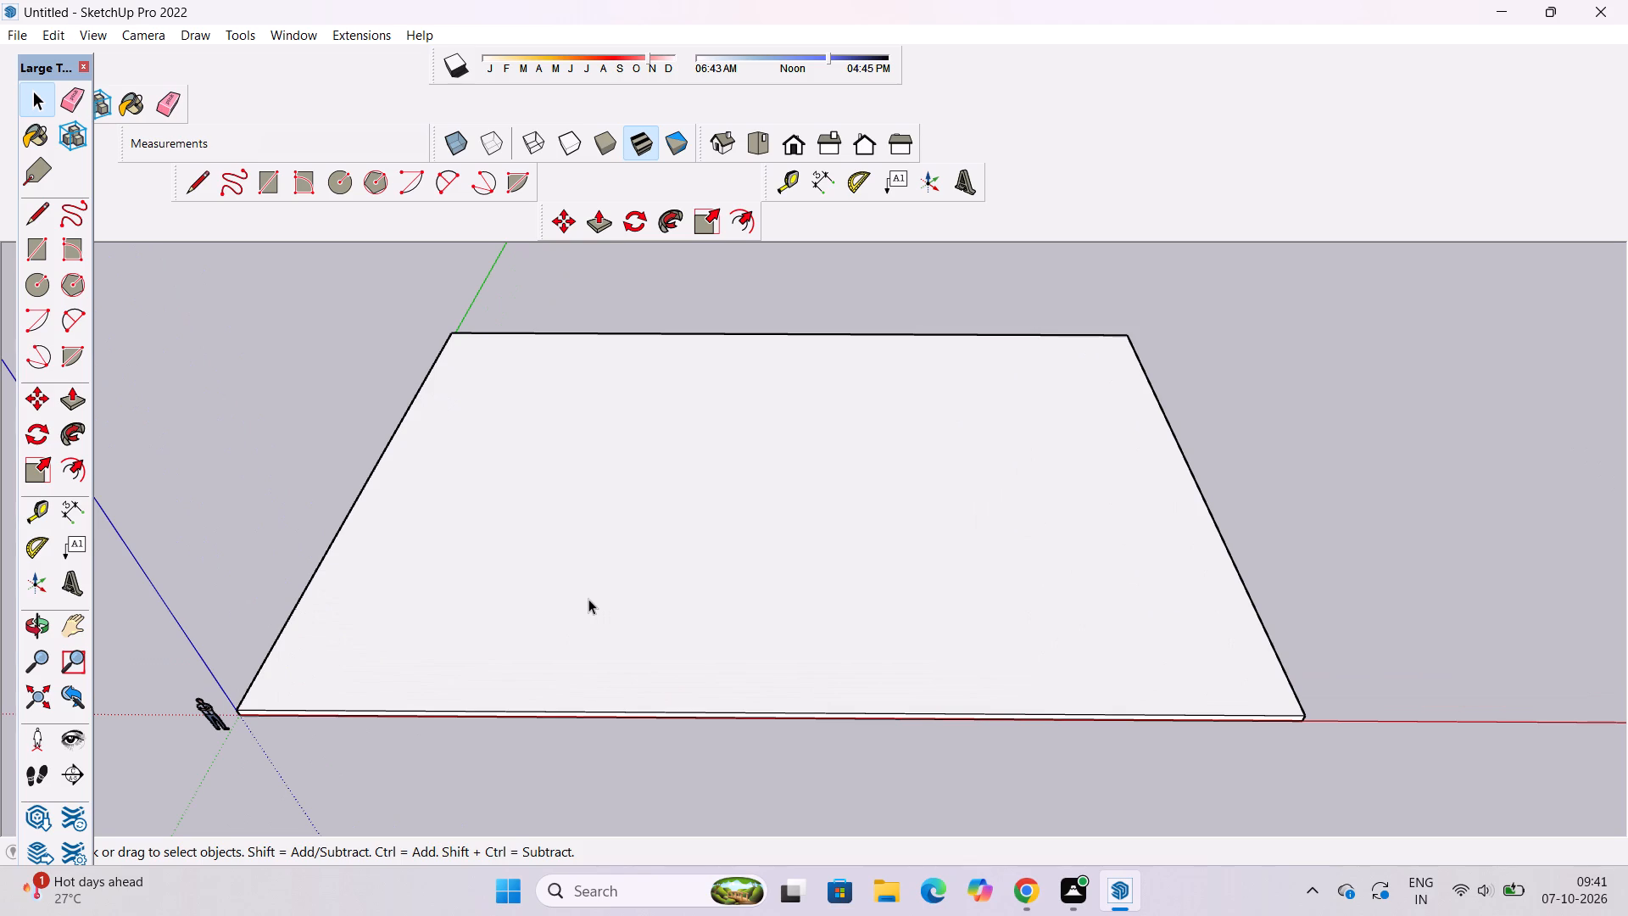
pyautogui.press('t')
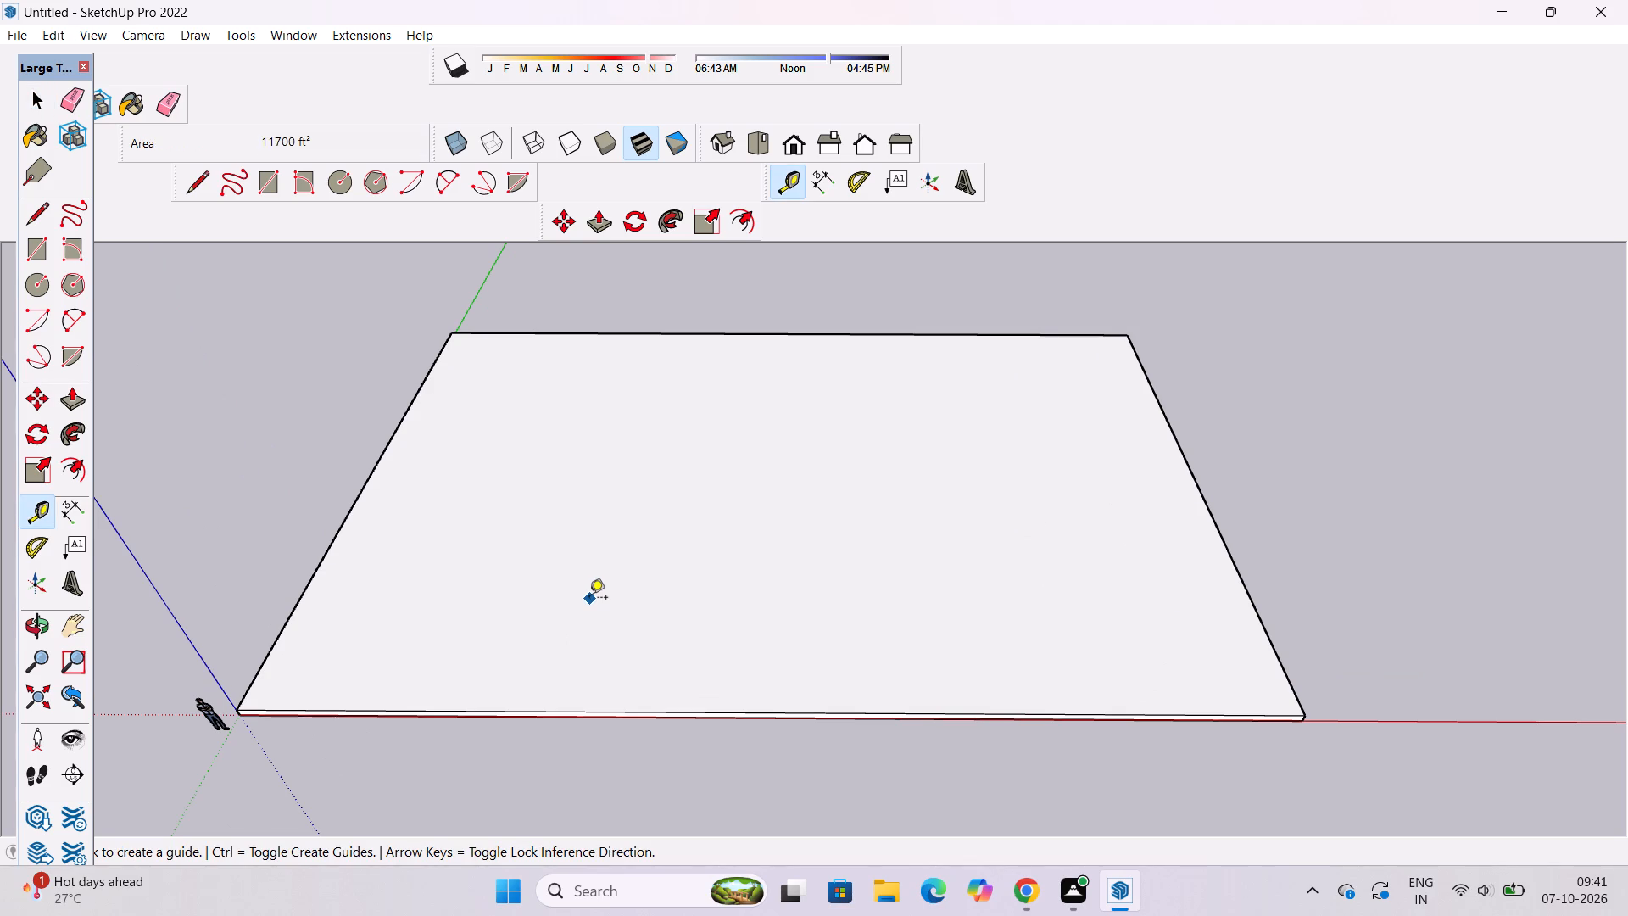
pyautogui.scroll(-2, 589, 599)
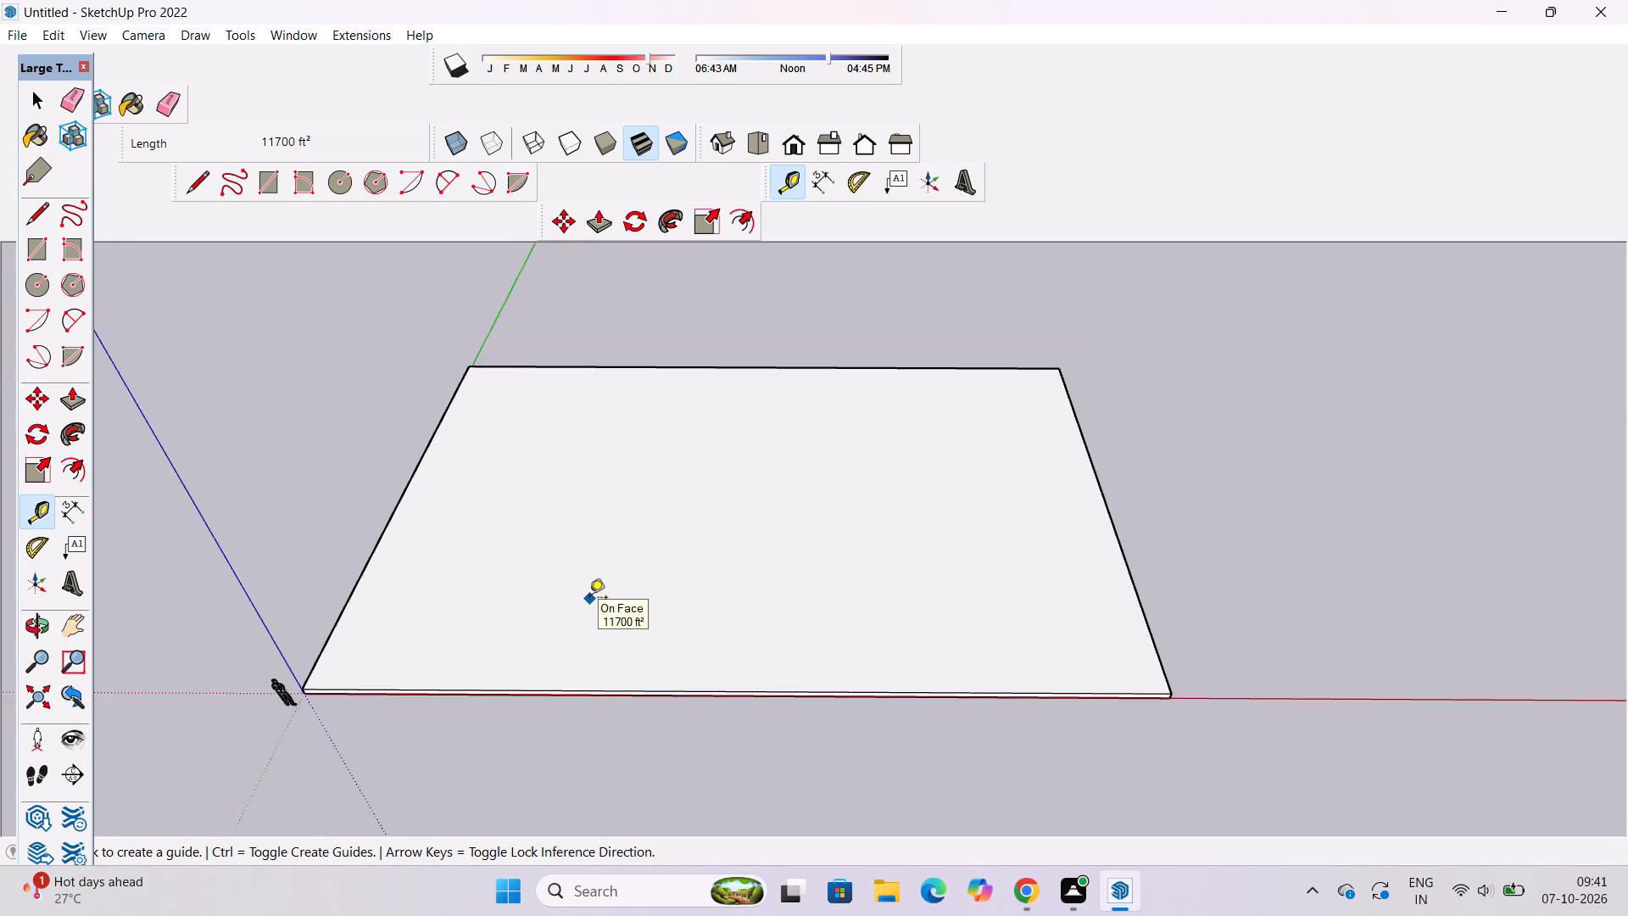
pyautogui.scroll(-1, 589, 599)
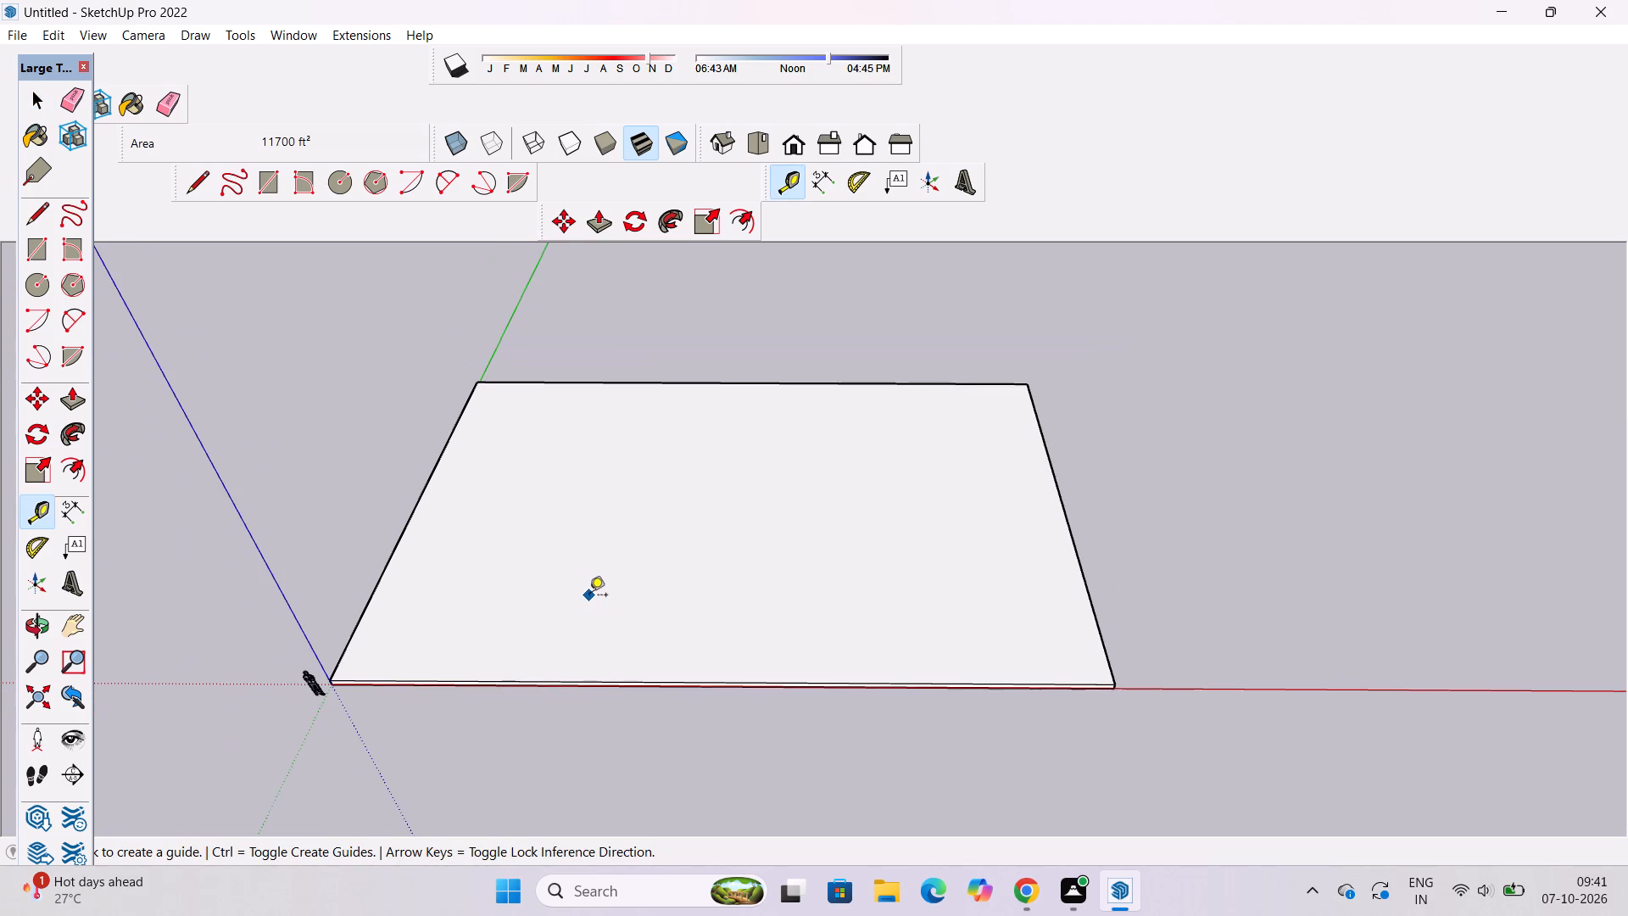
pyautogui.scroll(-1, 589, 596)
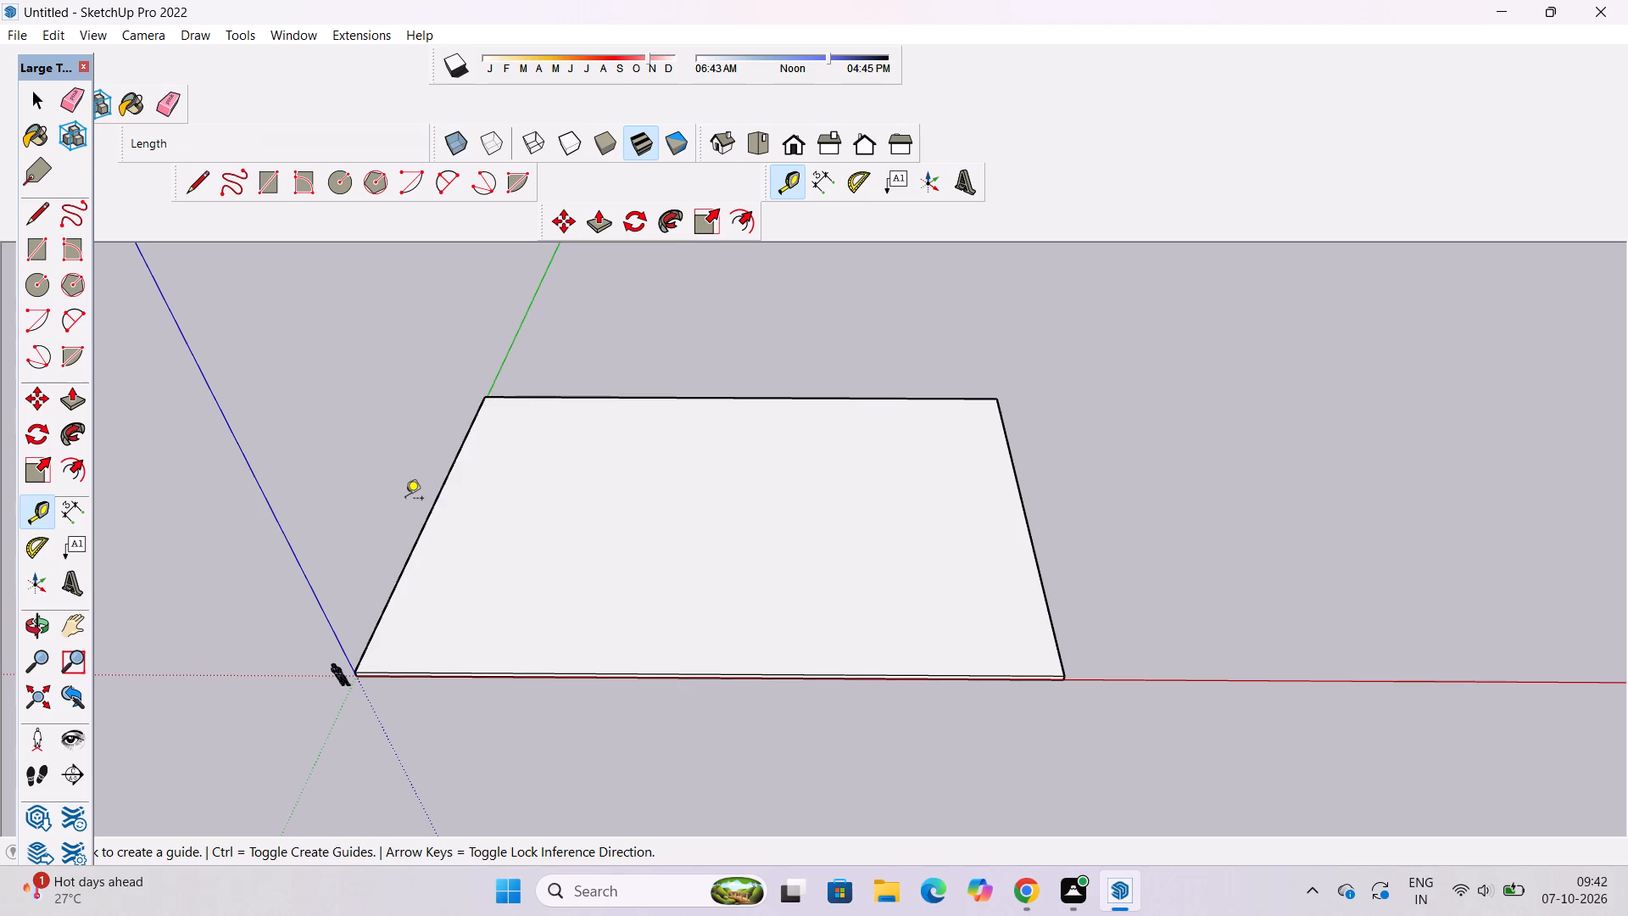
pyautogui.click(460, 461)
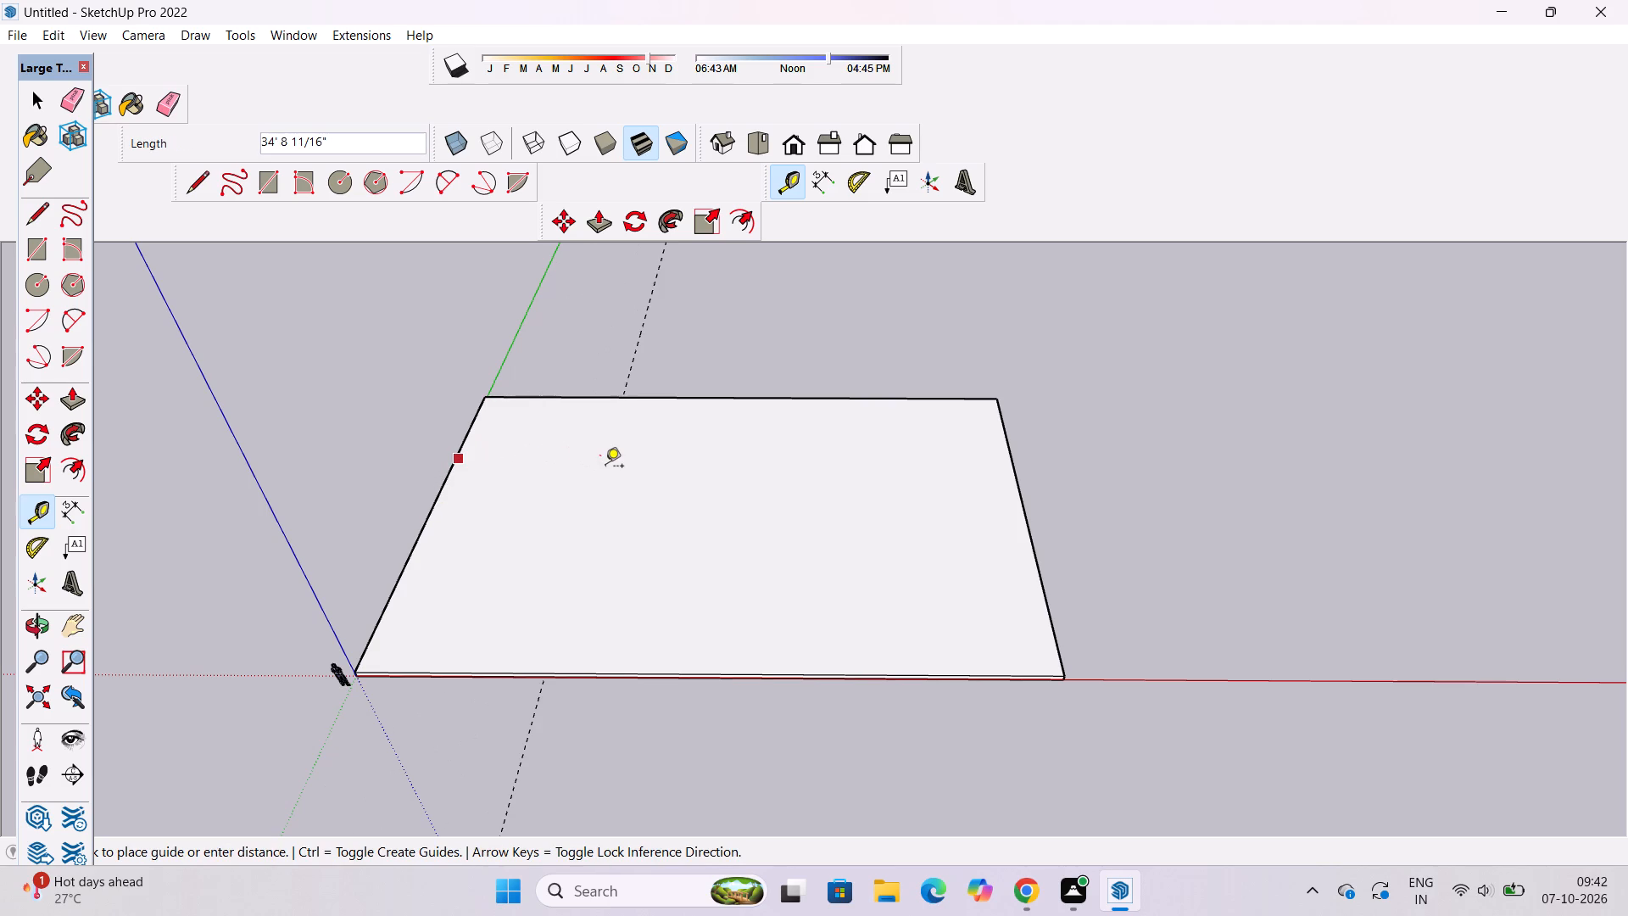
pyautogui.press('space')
# Select the whole slab and move it a short distance from the origin along the red axis toward the other base face.
pyautogui.write('o')
pyautogui.scroll(-4, 438, 537)
pyautogui.press('space')
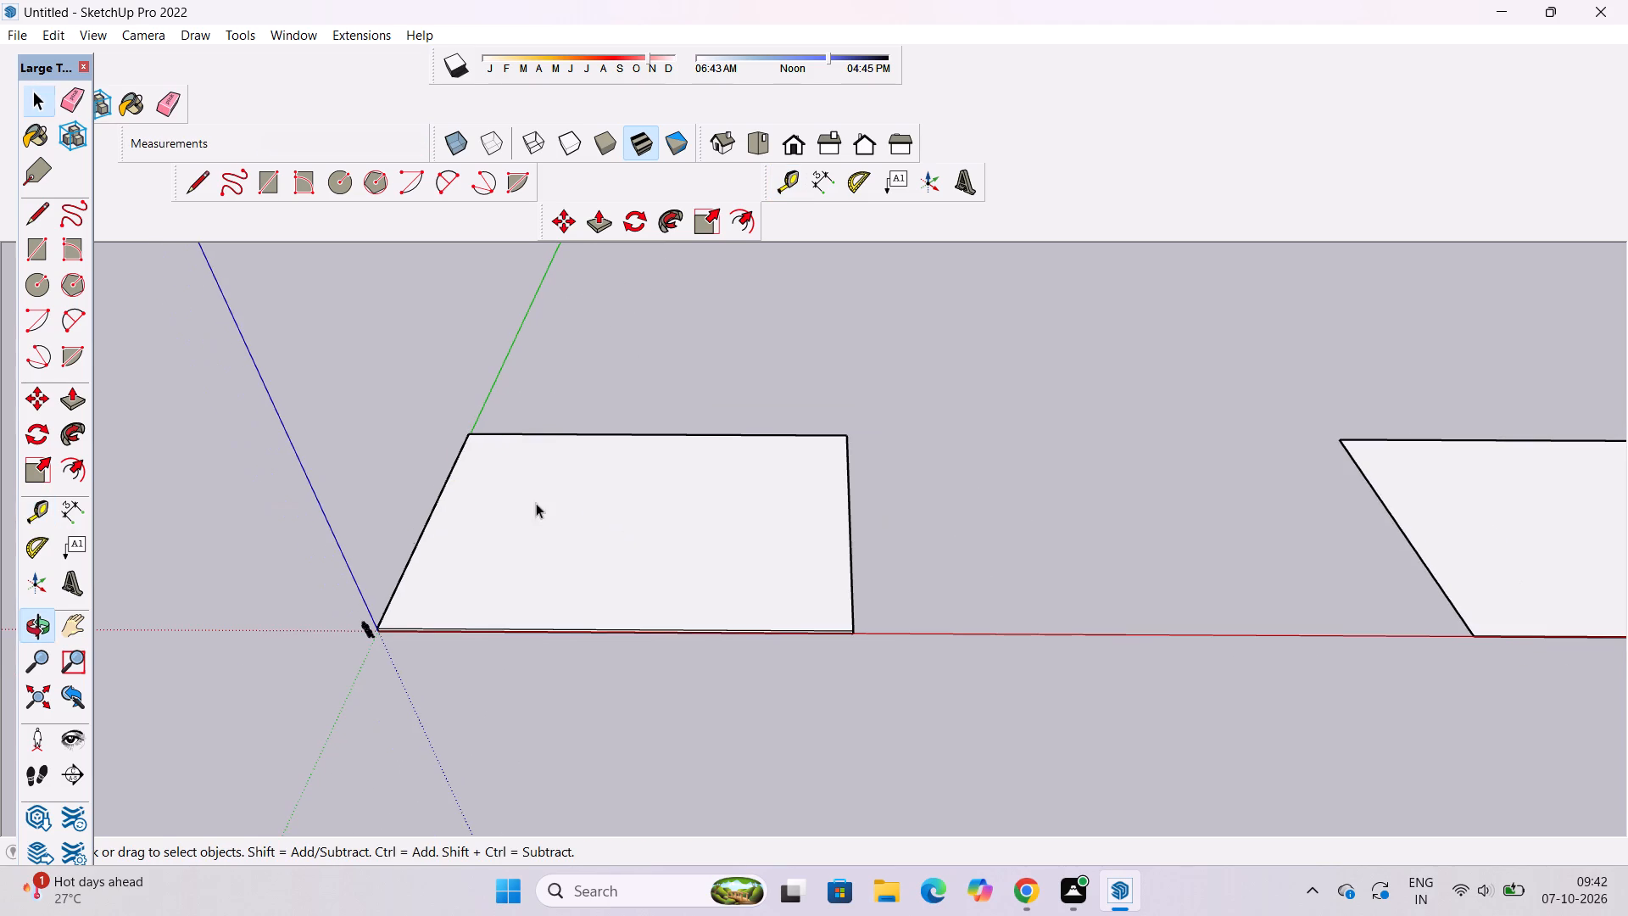
pyautogui.click(1020, 416)
pyautogui.tripleClick(737, 551)
pyautogui.click(737, 551)
pyautogui.press('m')
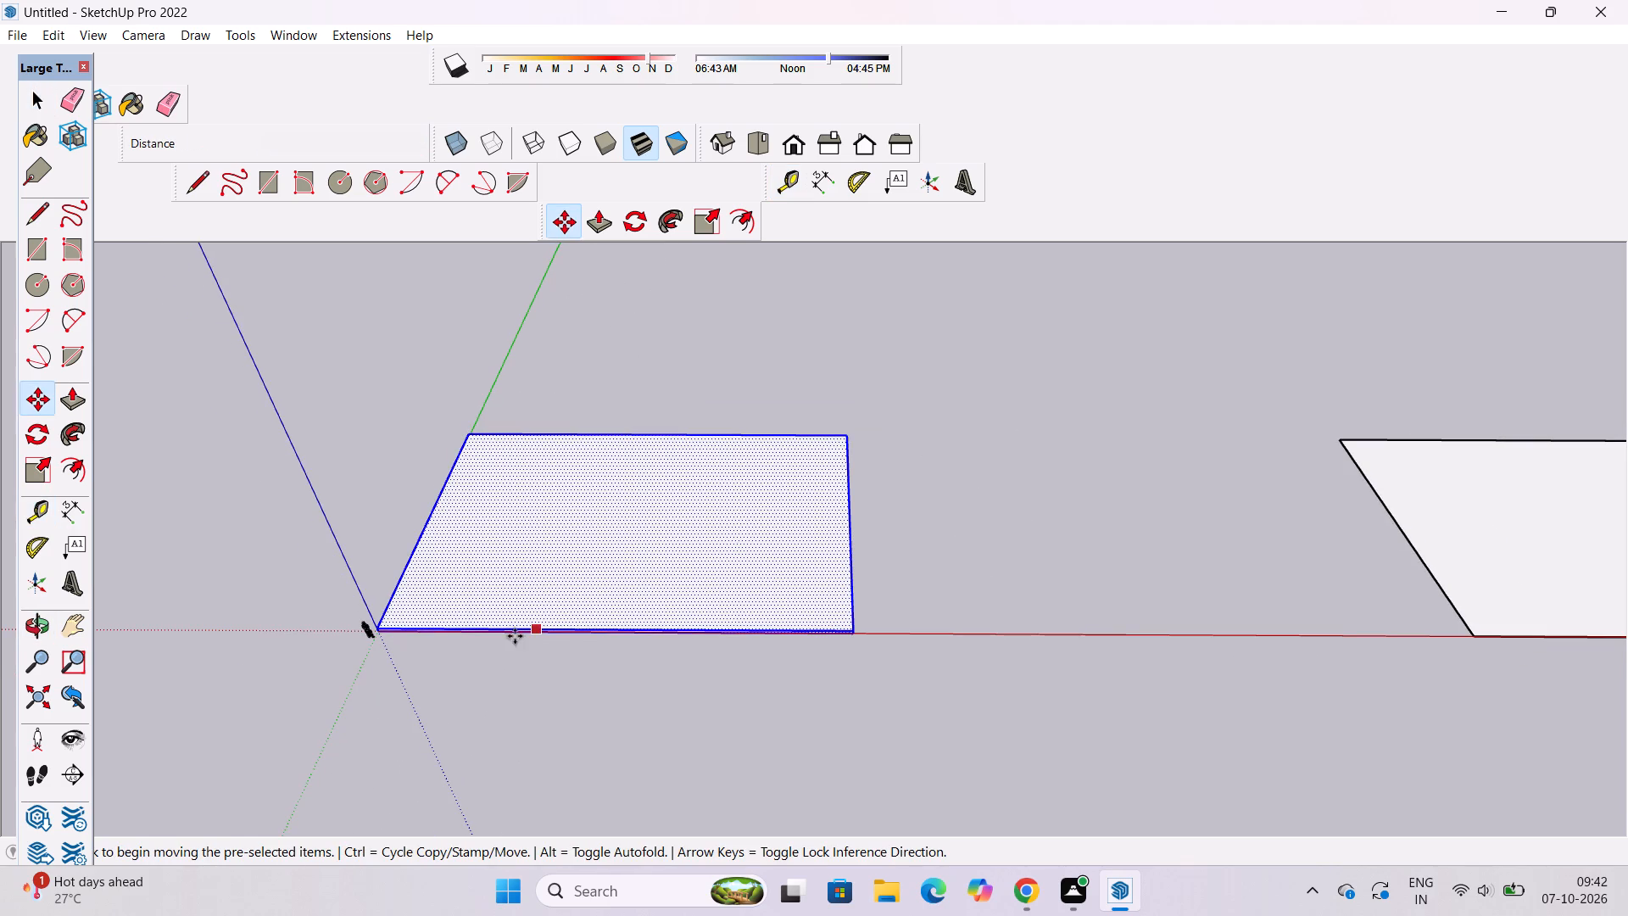
pyautogui.scroll(9, 412, 648)
pyautogui.click(344, 603)
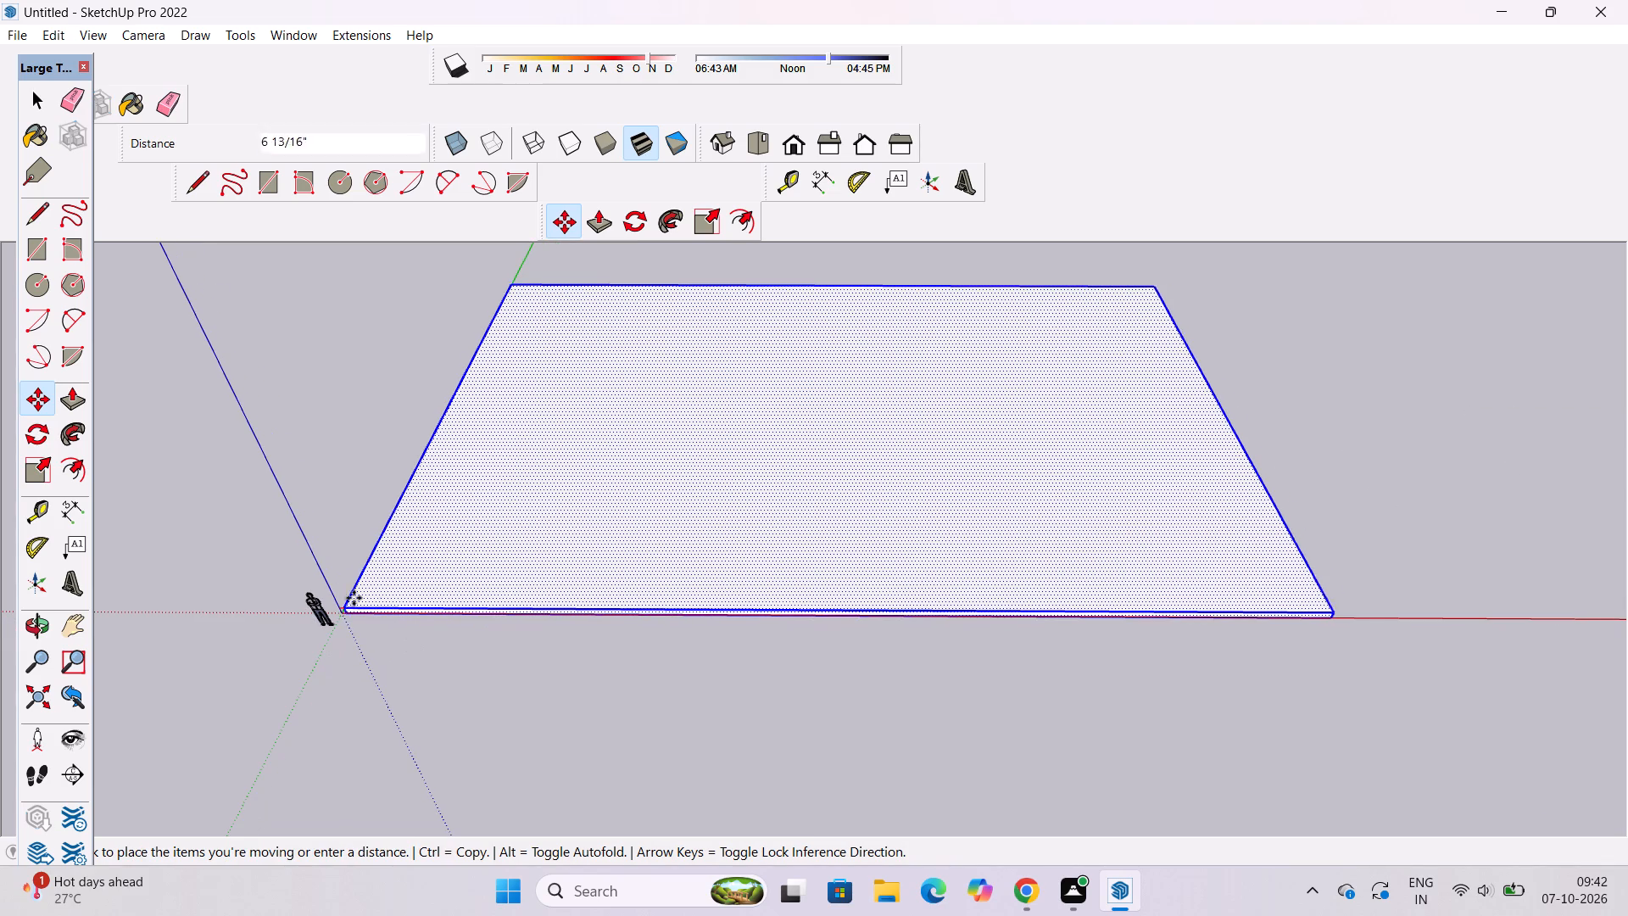
pyautogui.scroll(-5, 379, 595)
pyautogui.click(499, 603)
pyautogui.press('space')
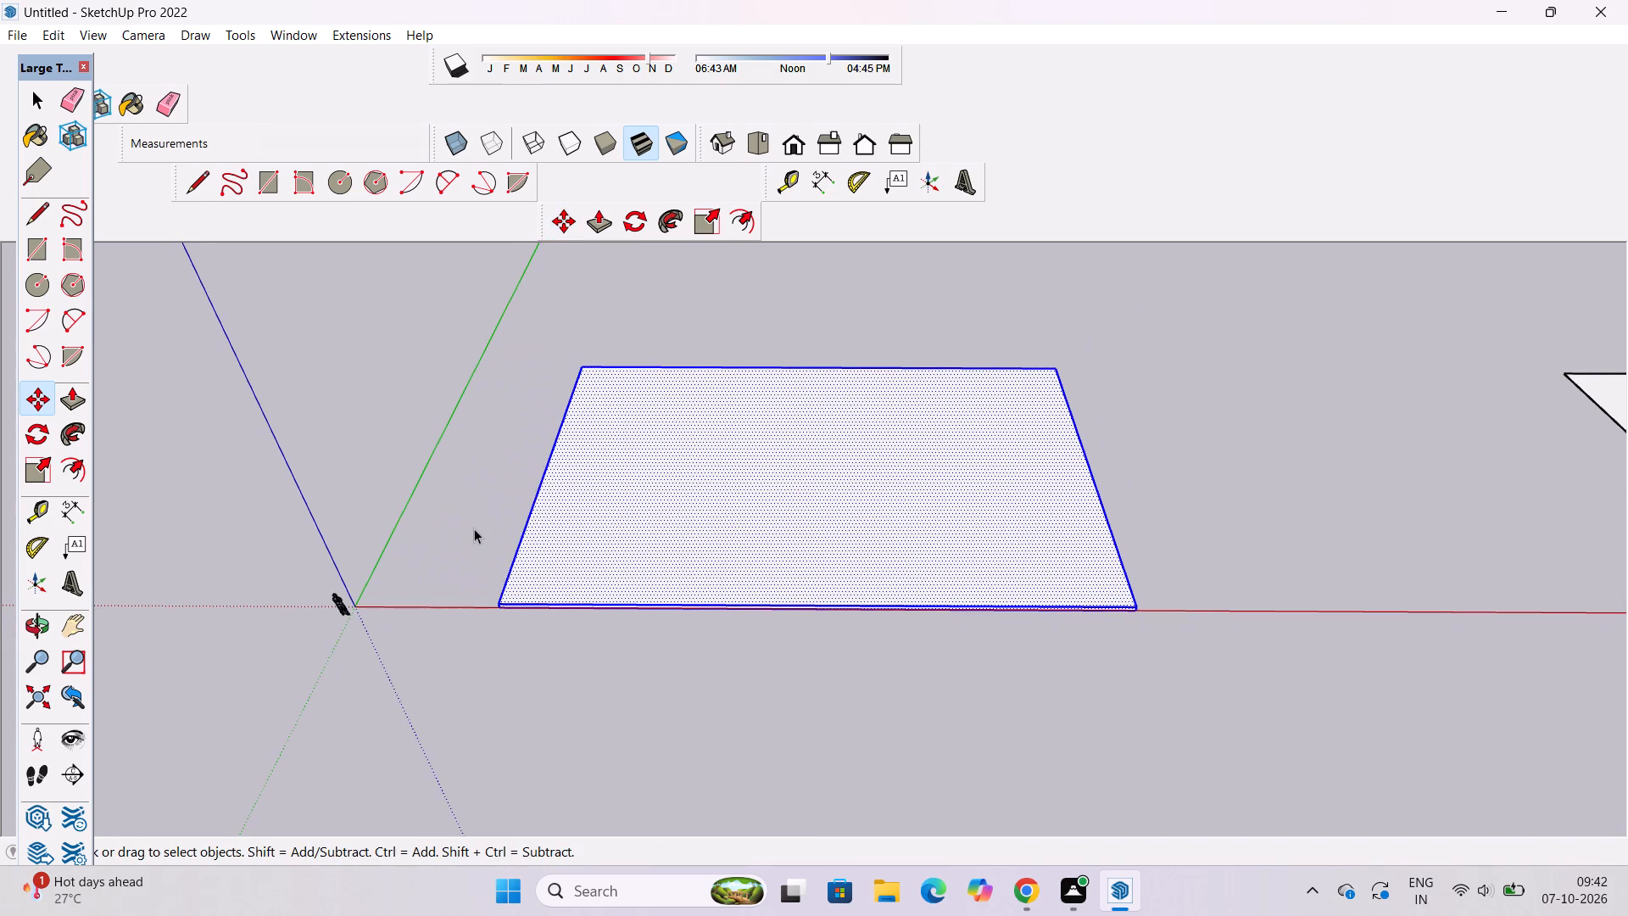
pyautogui.click(474, 528)
pyautogui.scroll(3, 1240, 382)
pyautogui.scroll(-3, 1240, 383)
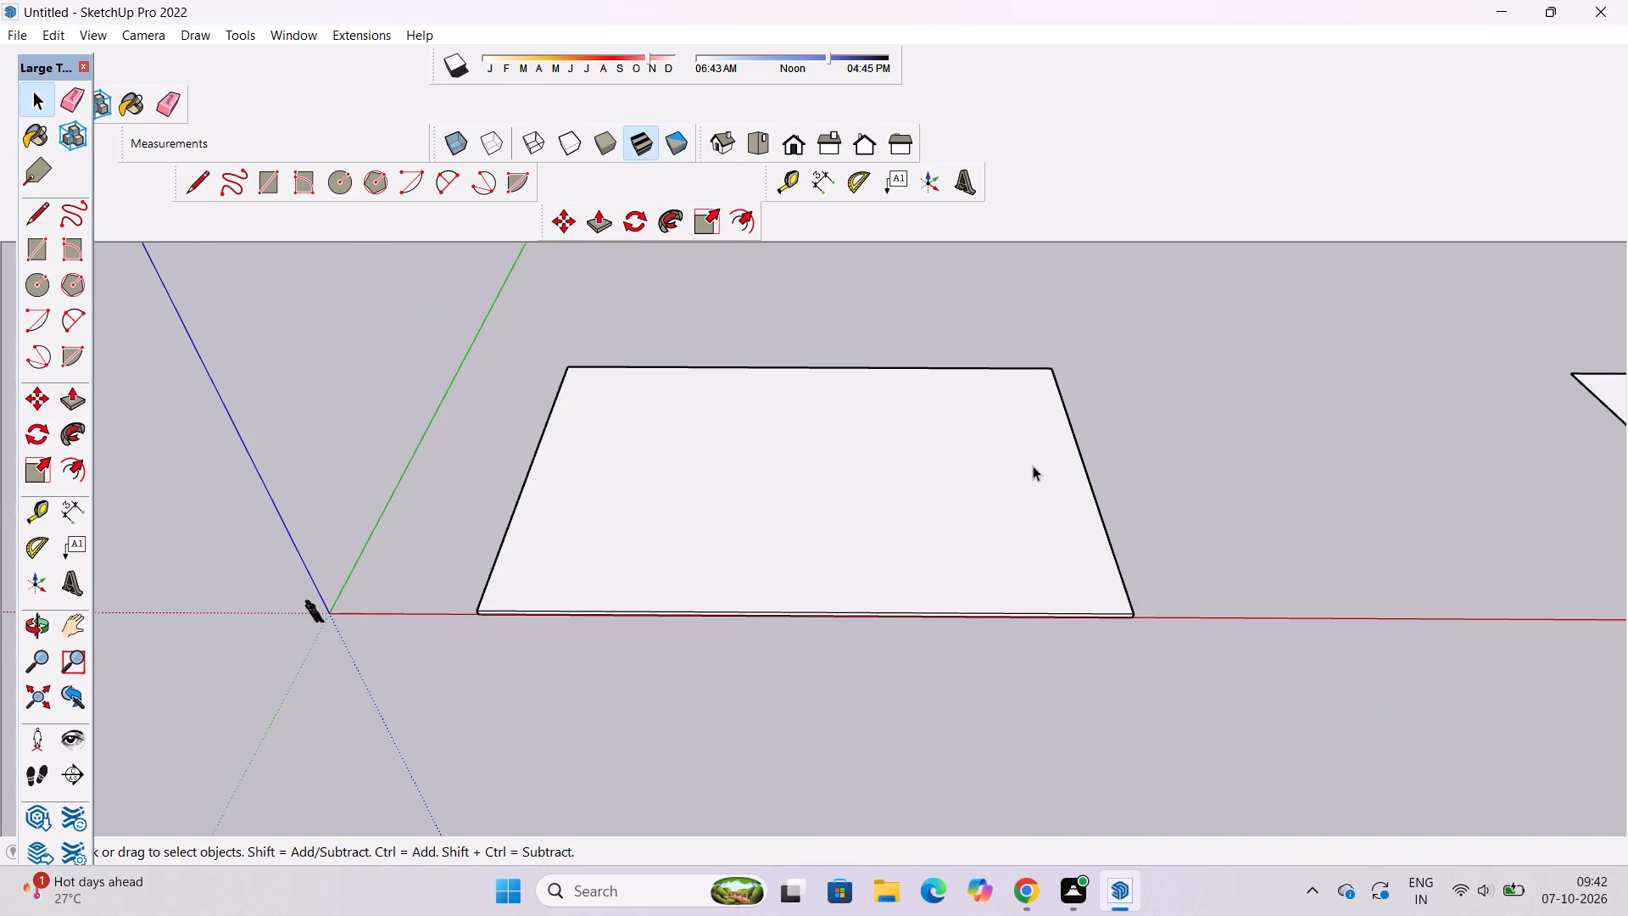
pyautogui.scroll(4, 1341, 517)
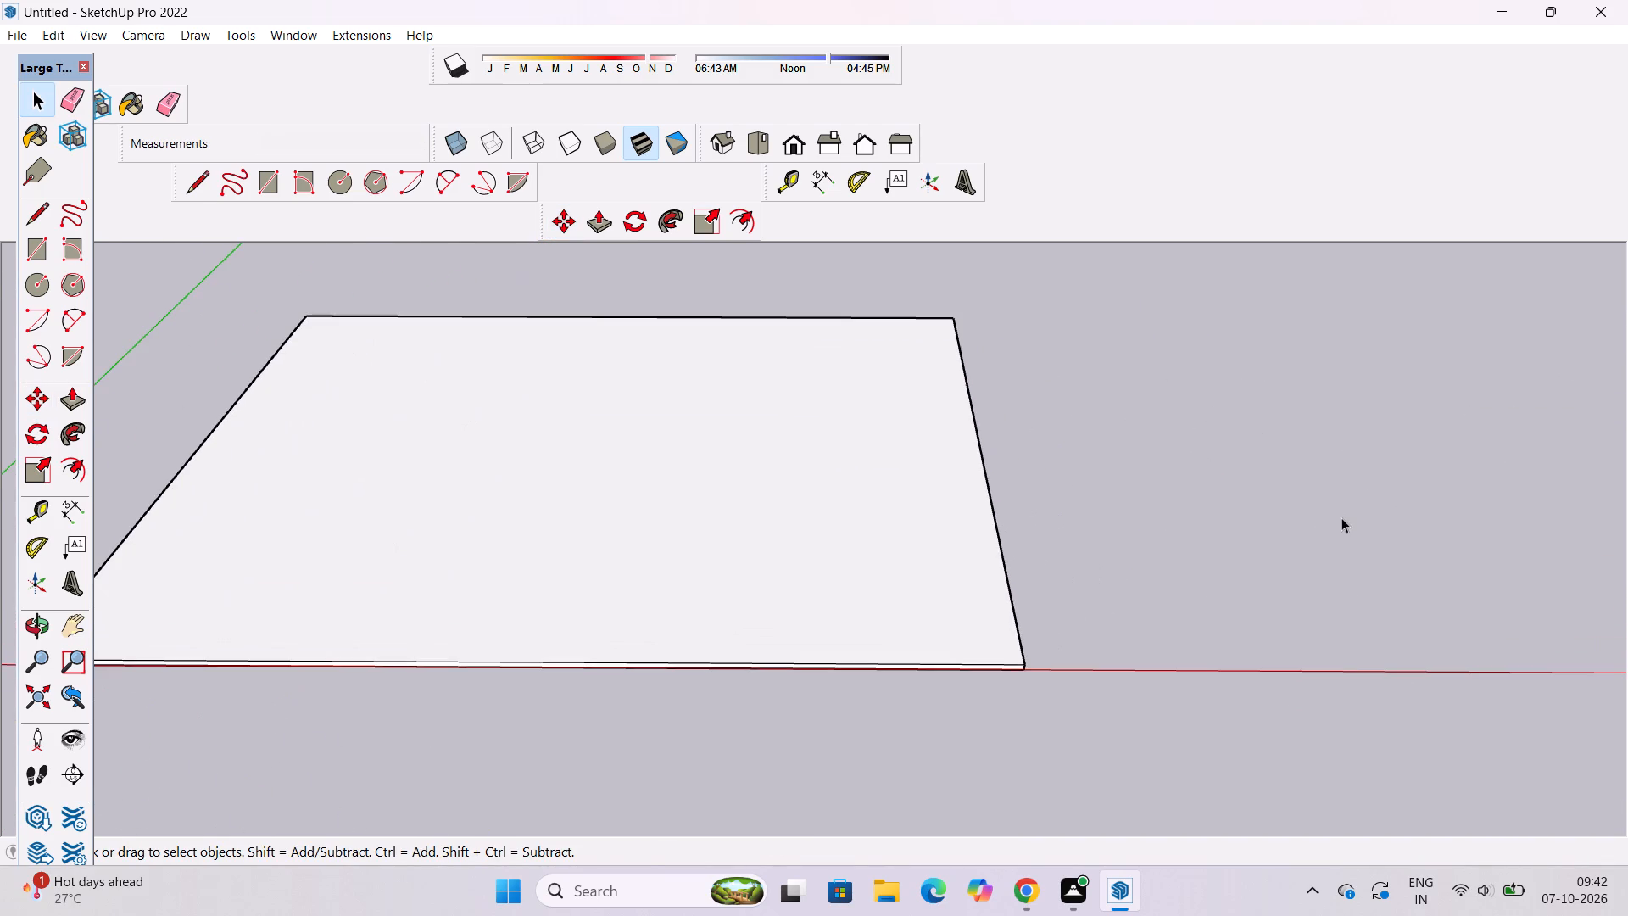
# Place a guide parallel to the slab's side edge, 65' in, through the midpoint of the front edge.
pyautogui.press('t')
pyautogui.scroll(-2, 833, 450)
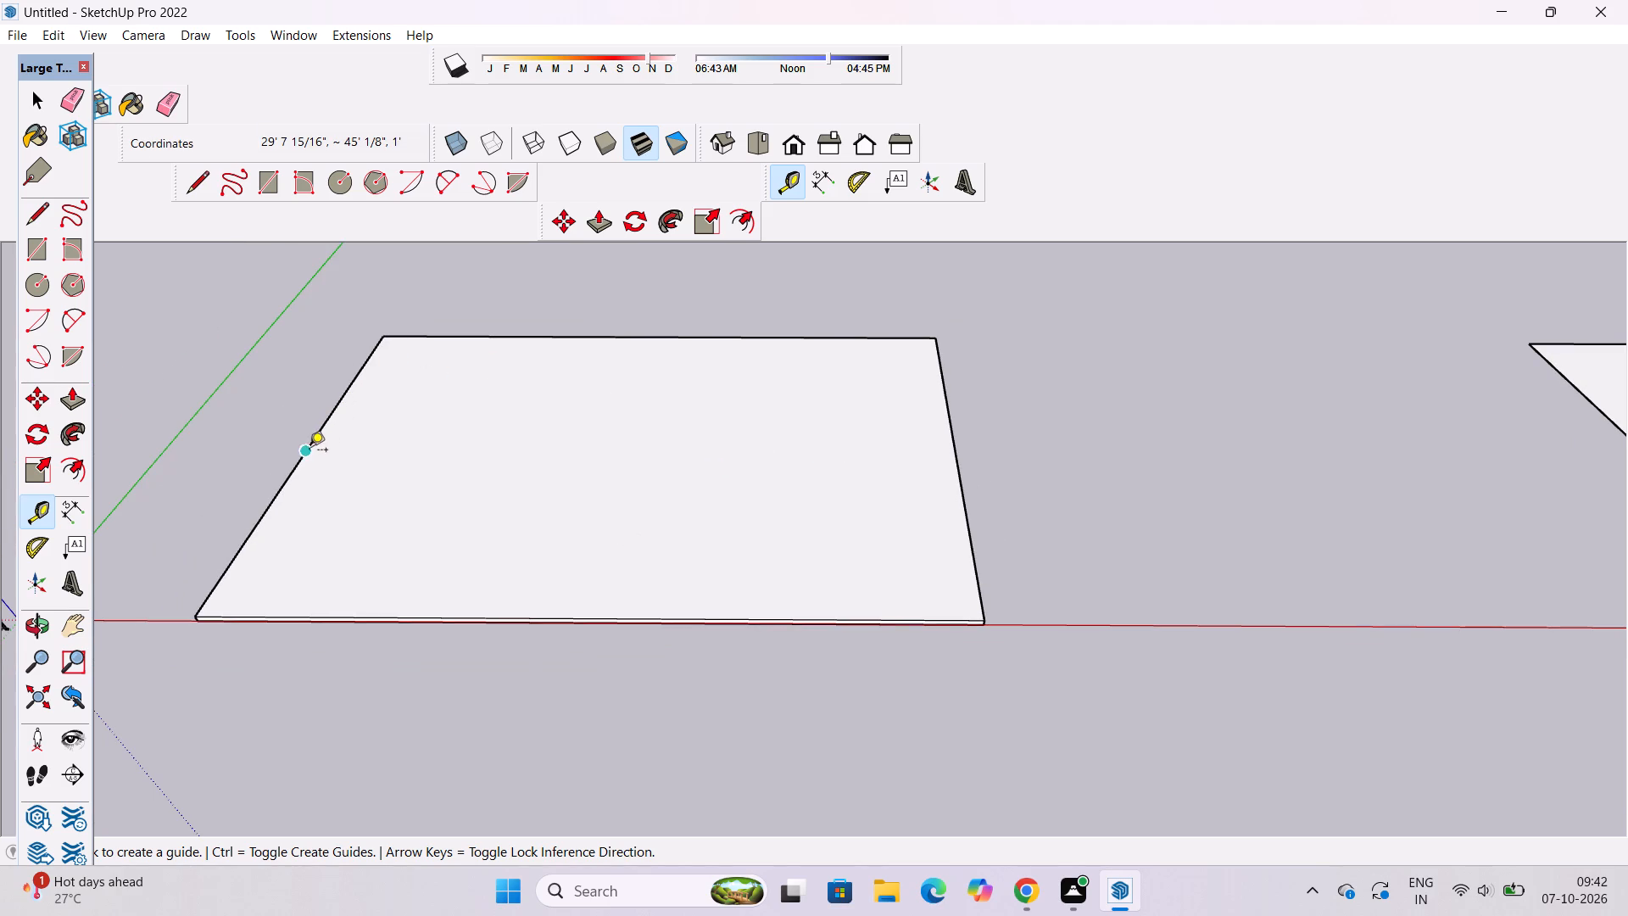
pyautogui.click(305, 450)
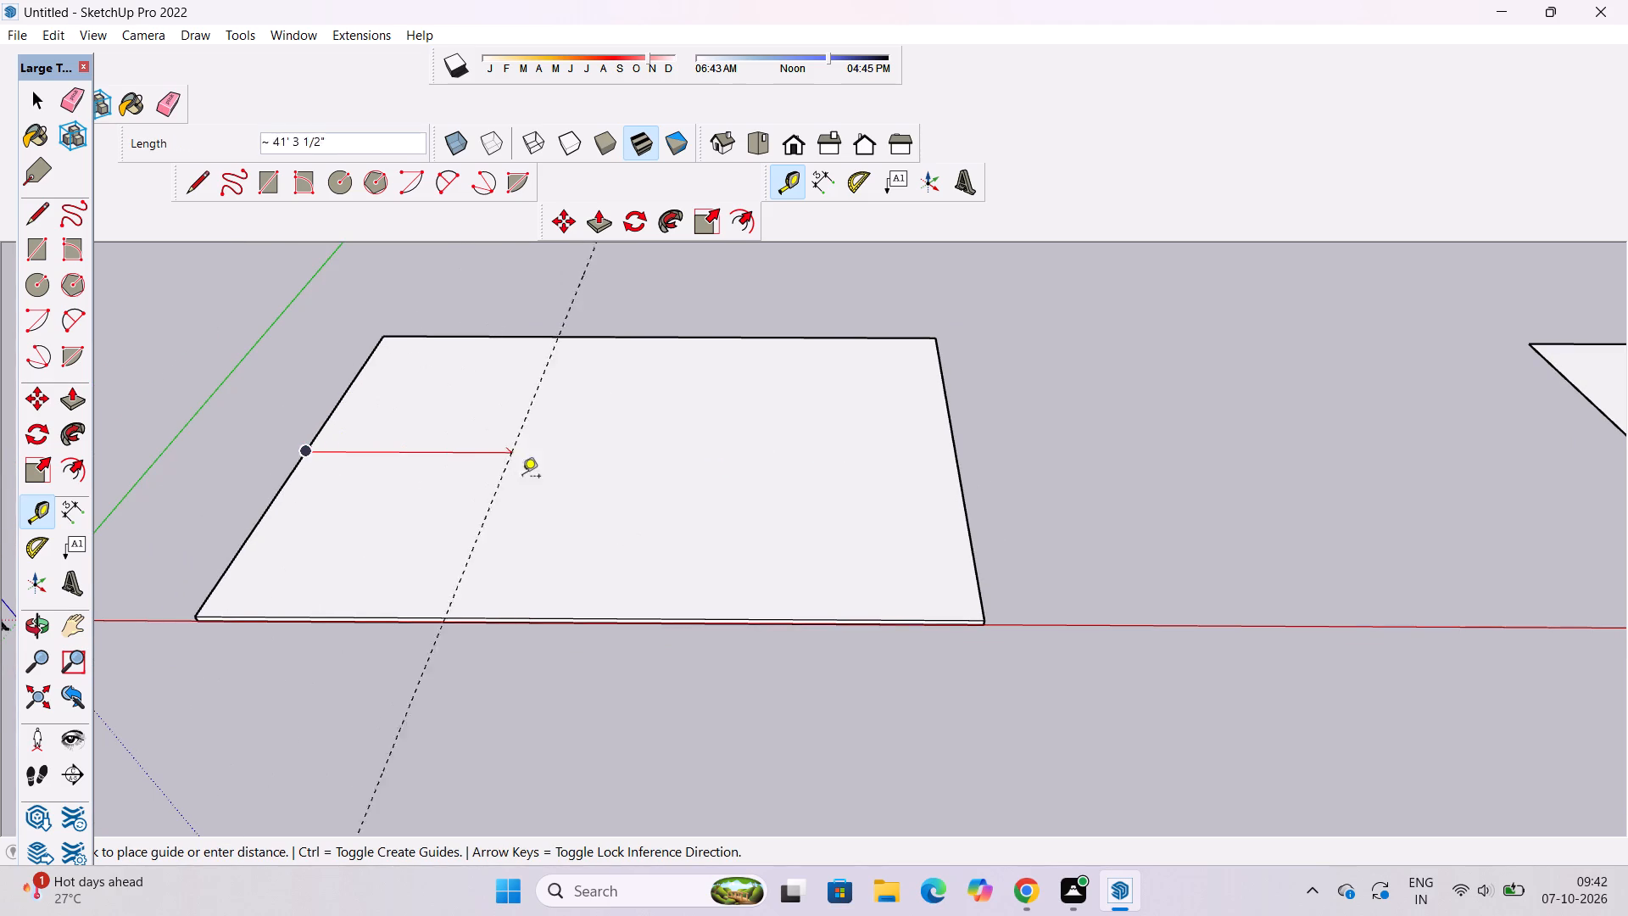
pyautogui.click(588, 623)
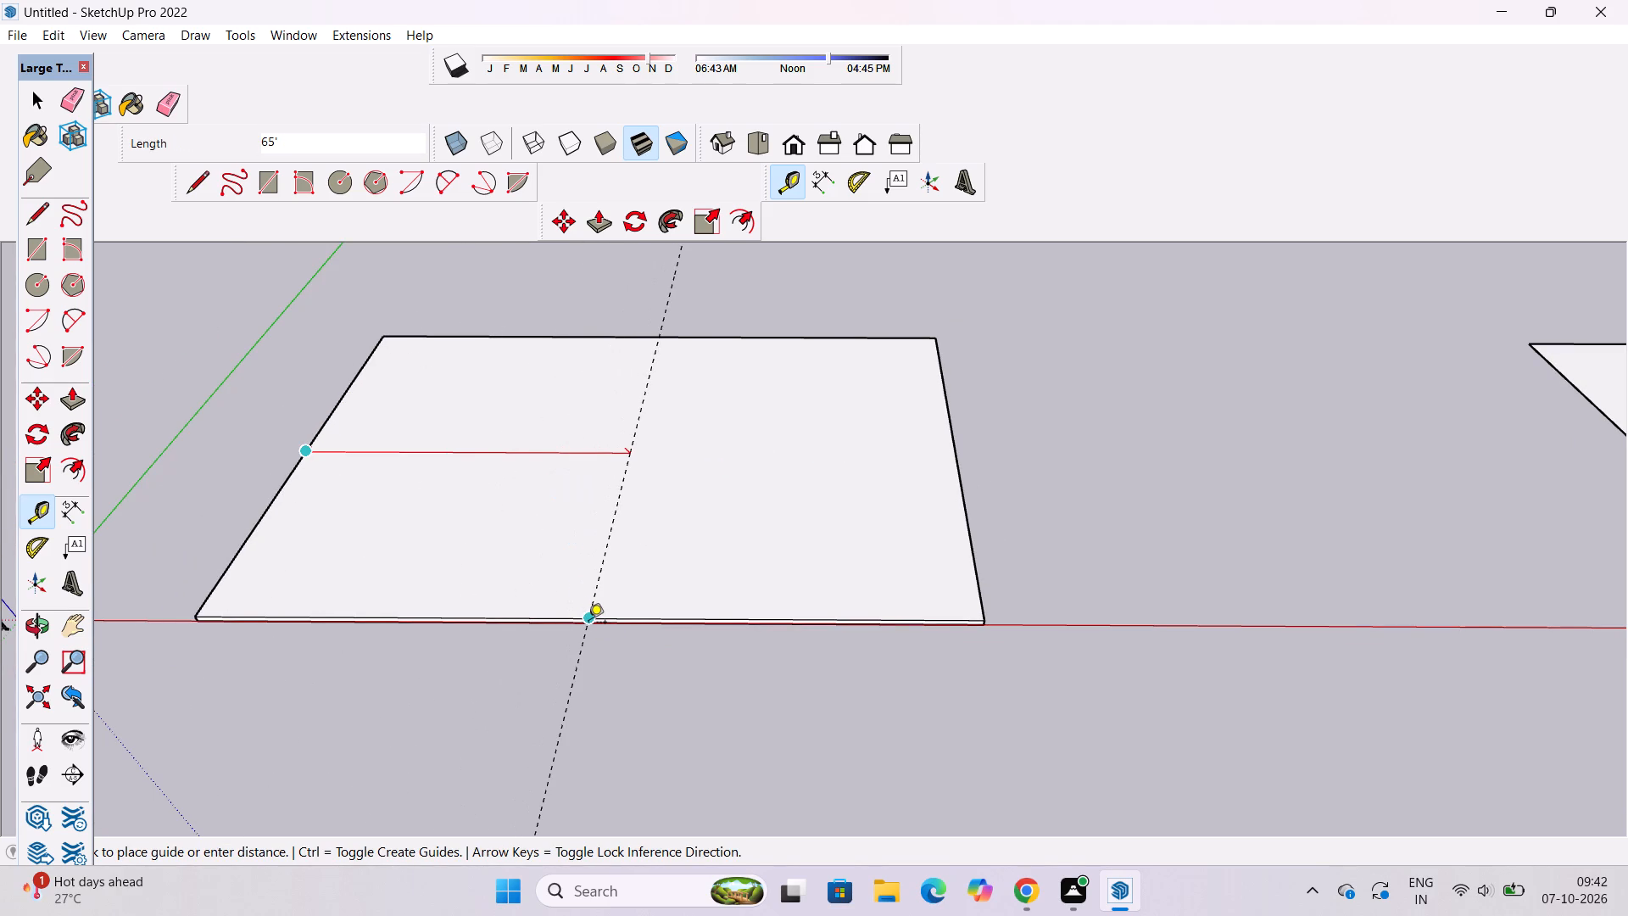
pyautogui.press('l')
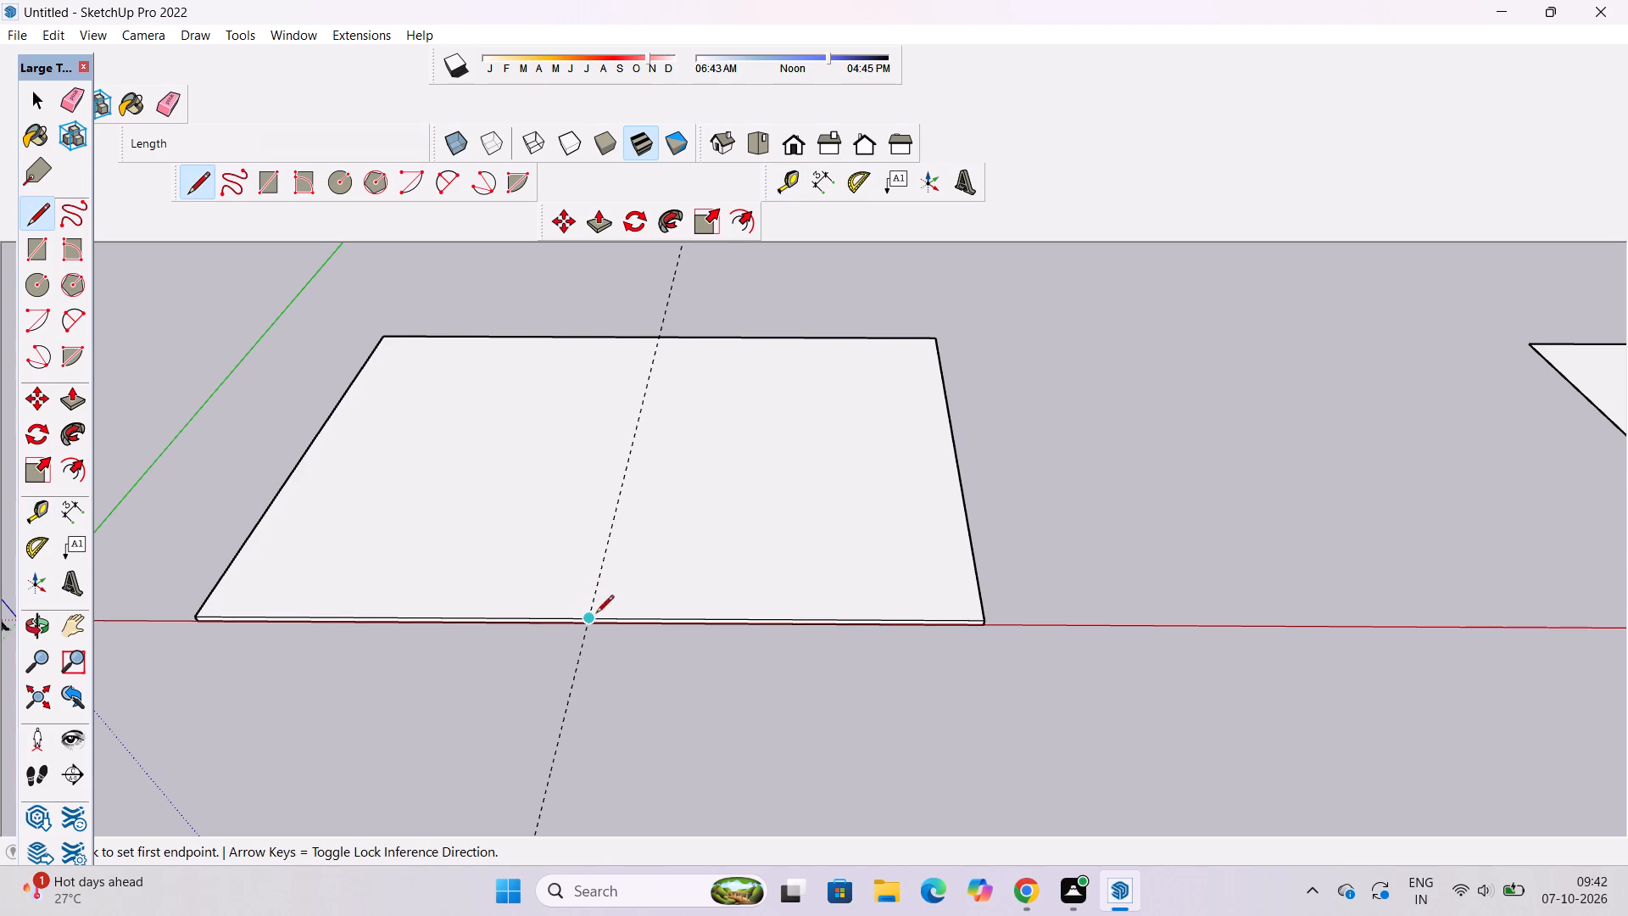
pyautogui.press('space')
# Place guides 2' inside the slab's front edge, back edge and the side edge nearest the origin.
pyautogui.write('t')
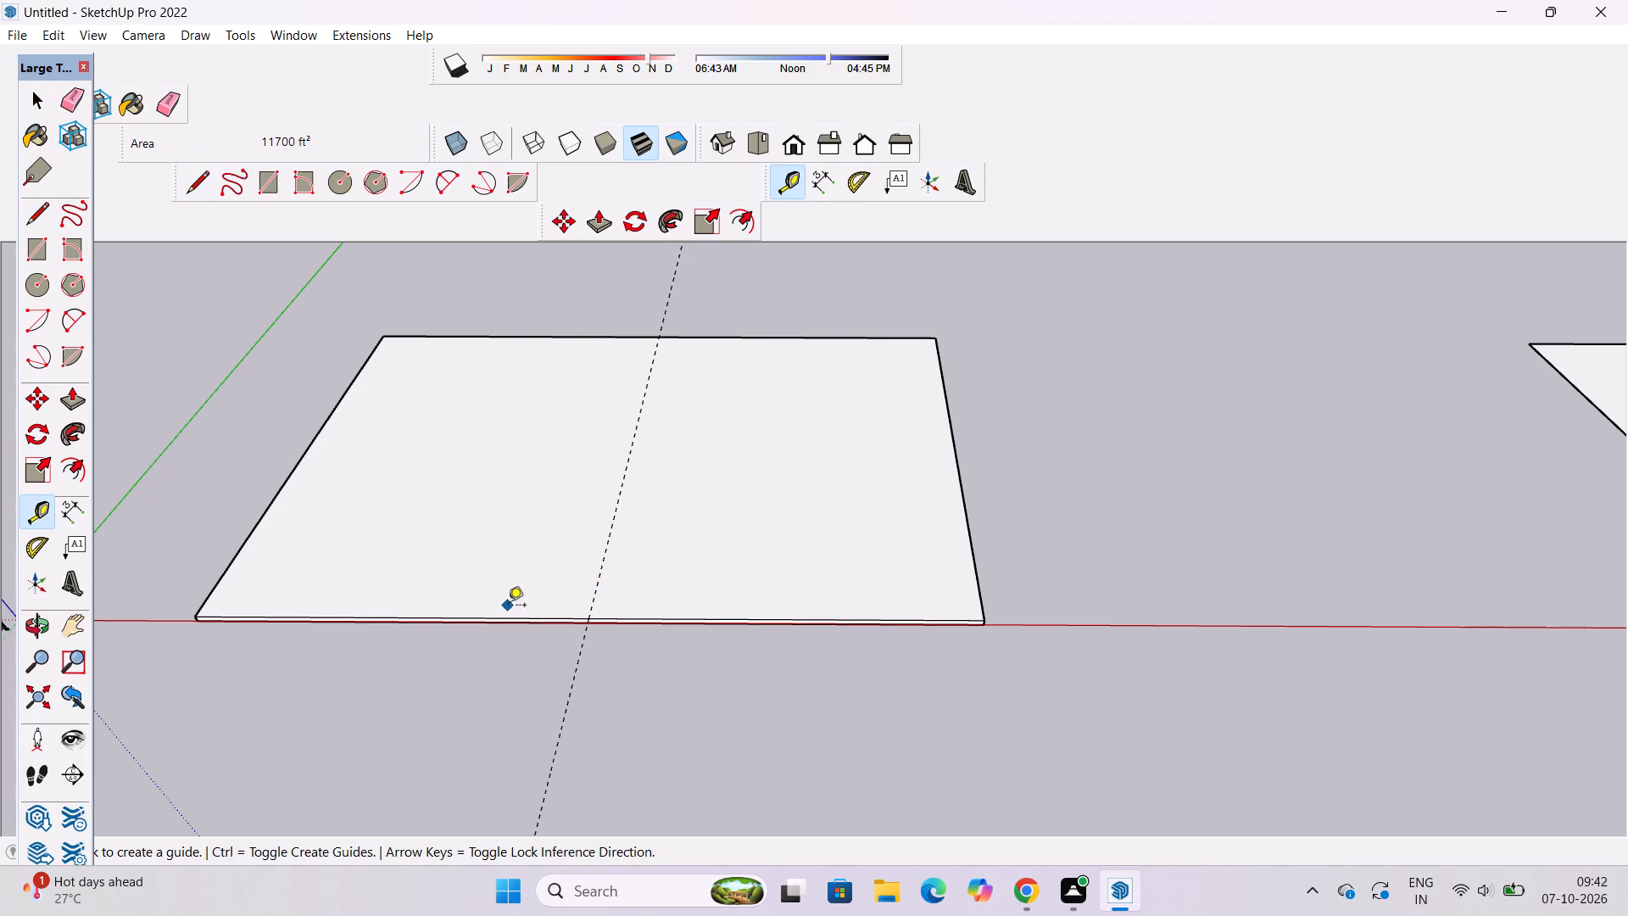
pyautogui.click(497, 614)
pyautogui.press('2')
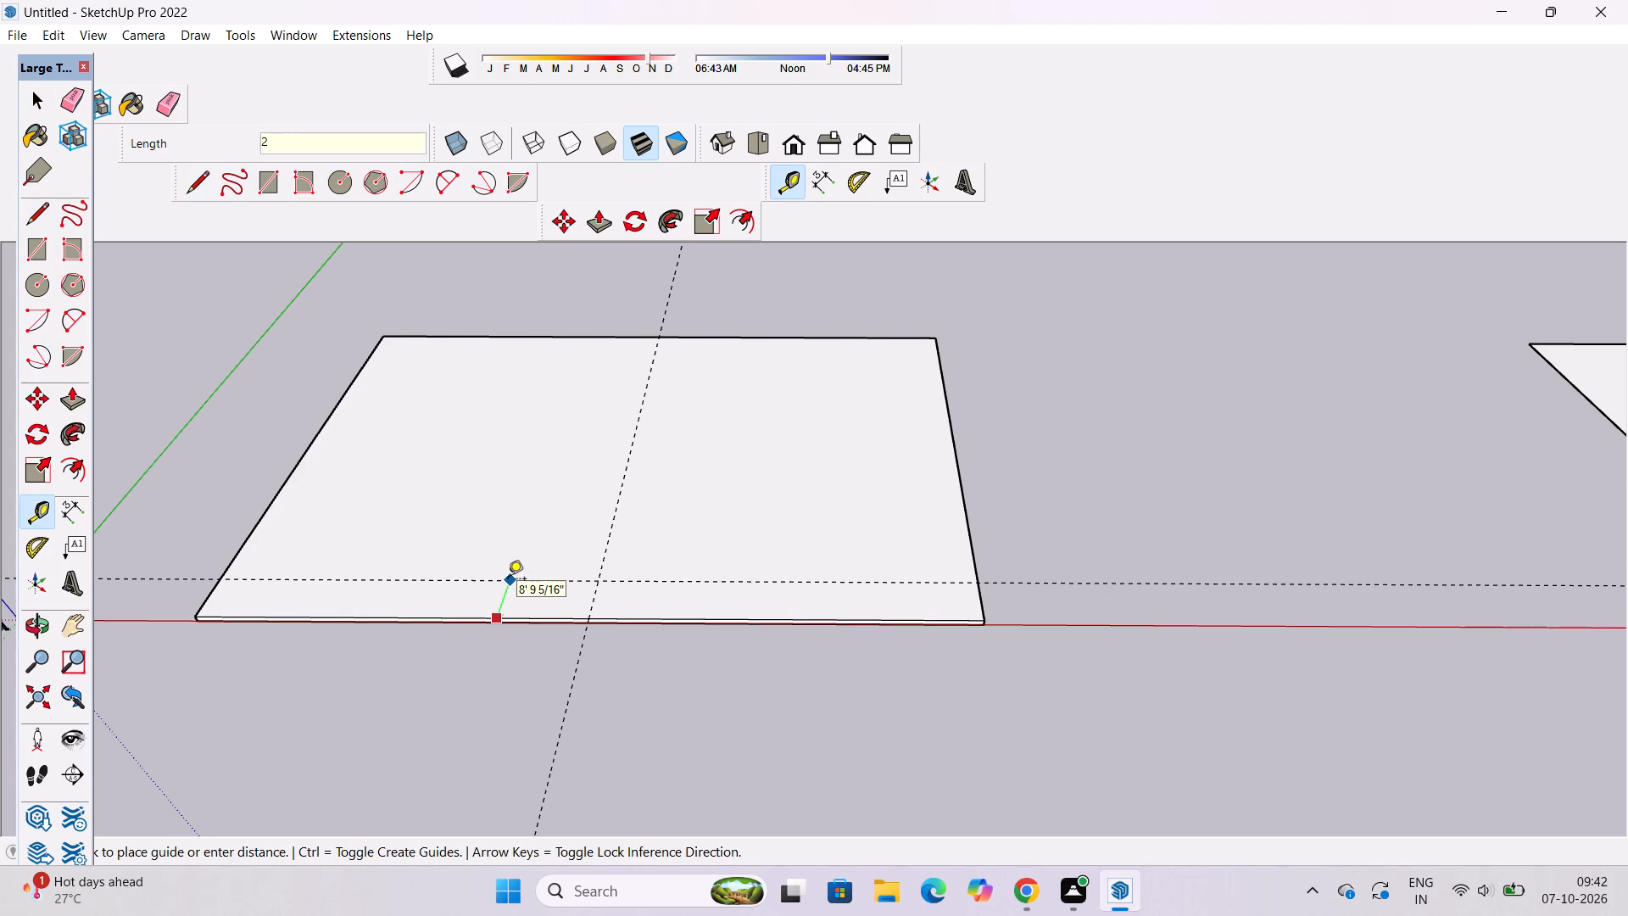
pyautogui.press("'")
pyautogui.press('Return')
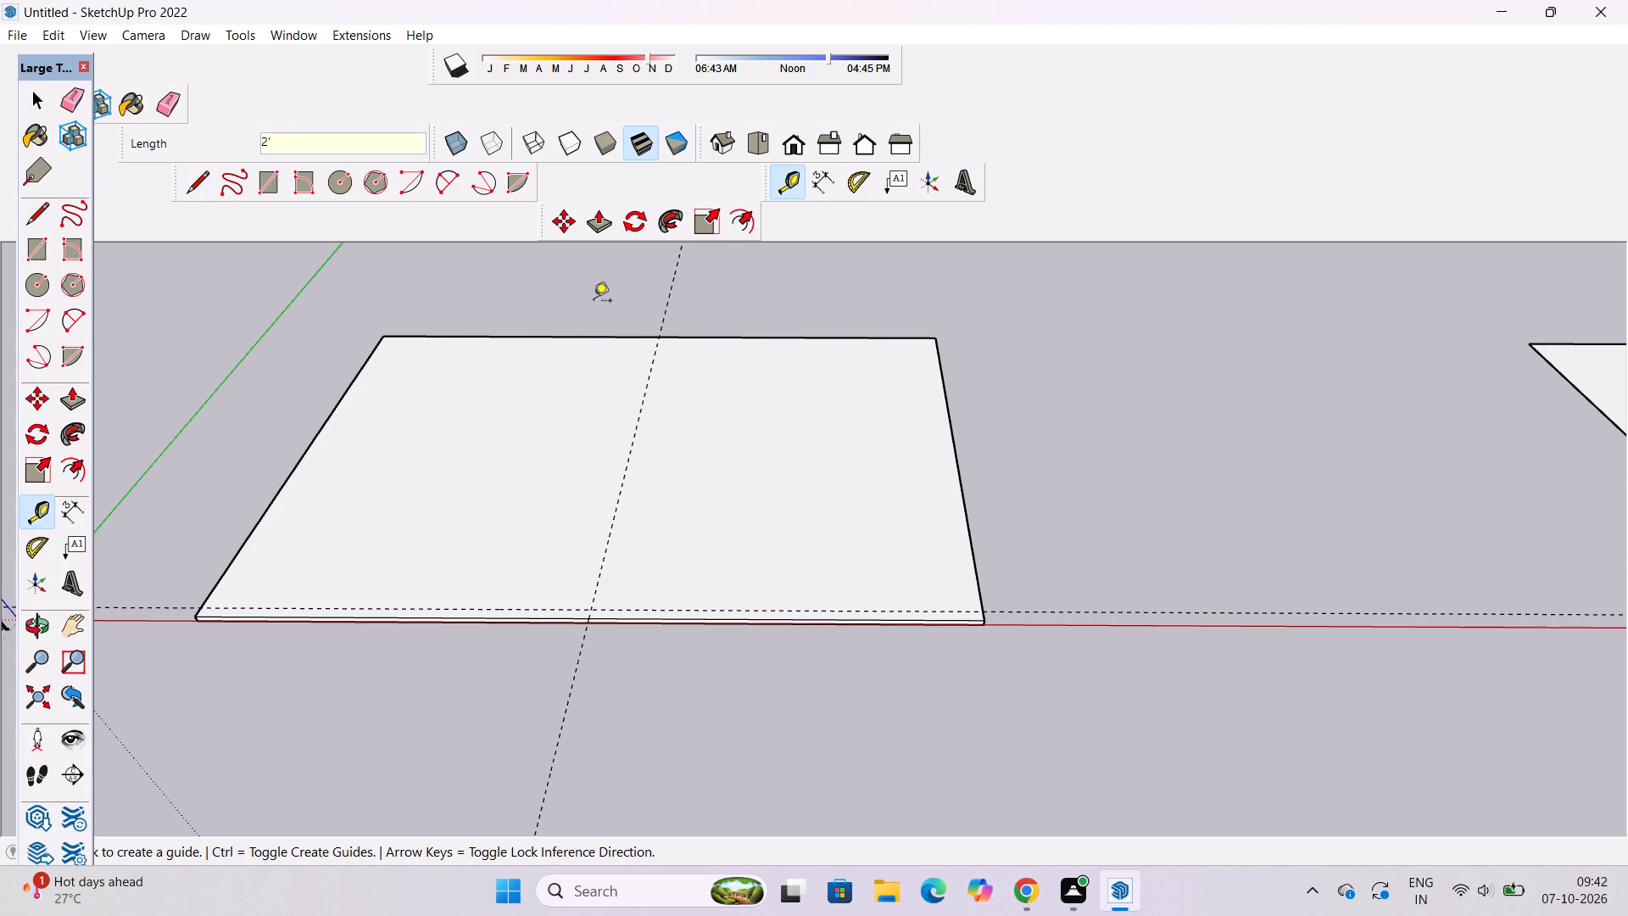
pyautogui.click(585, 341)
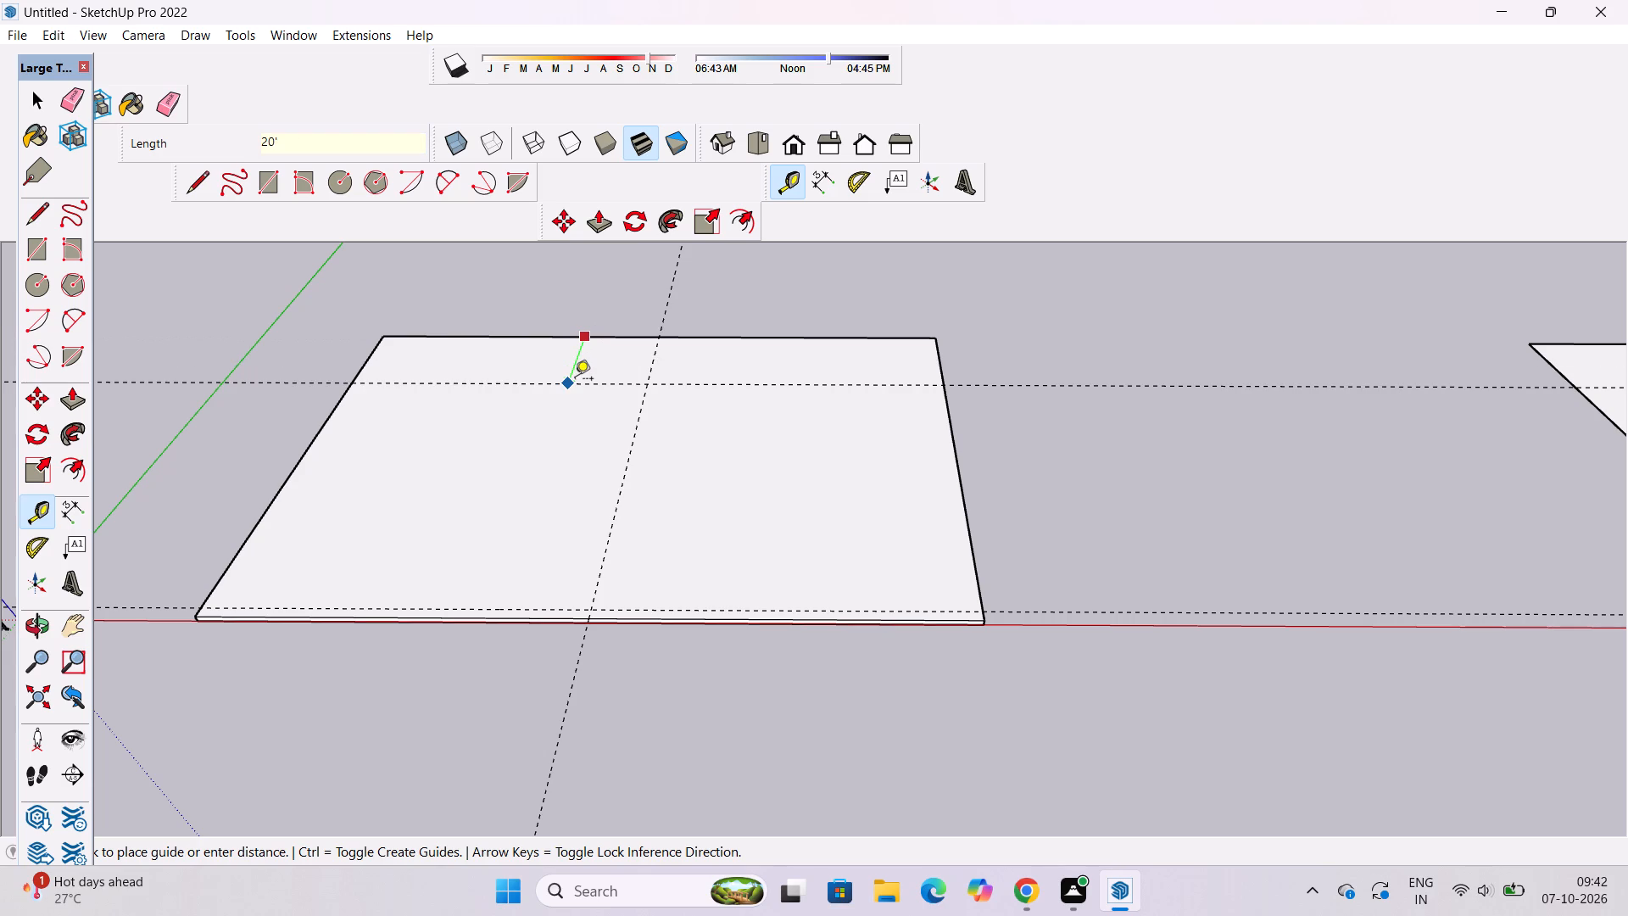
pyautogui.write("2'")
pyautogui.press('Return')
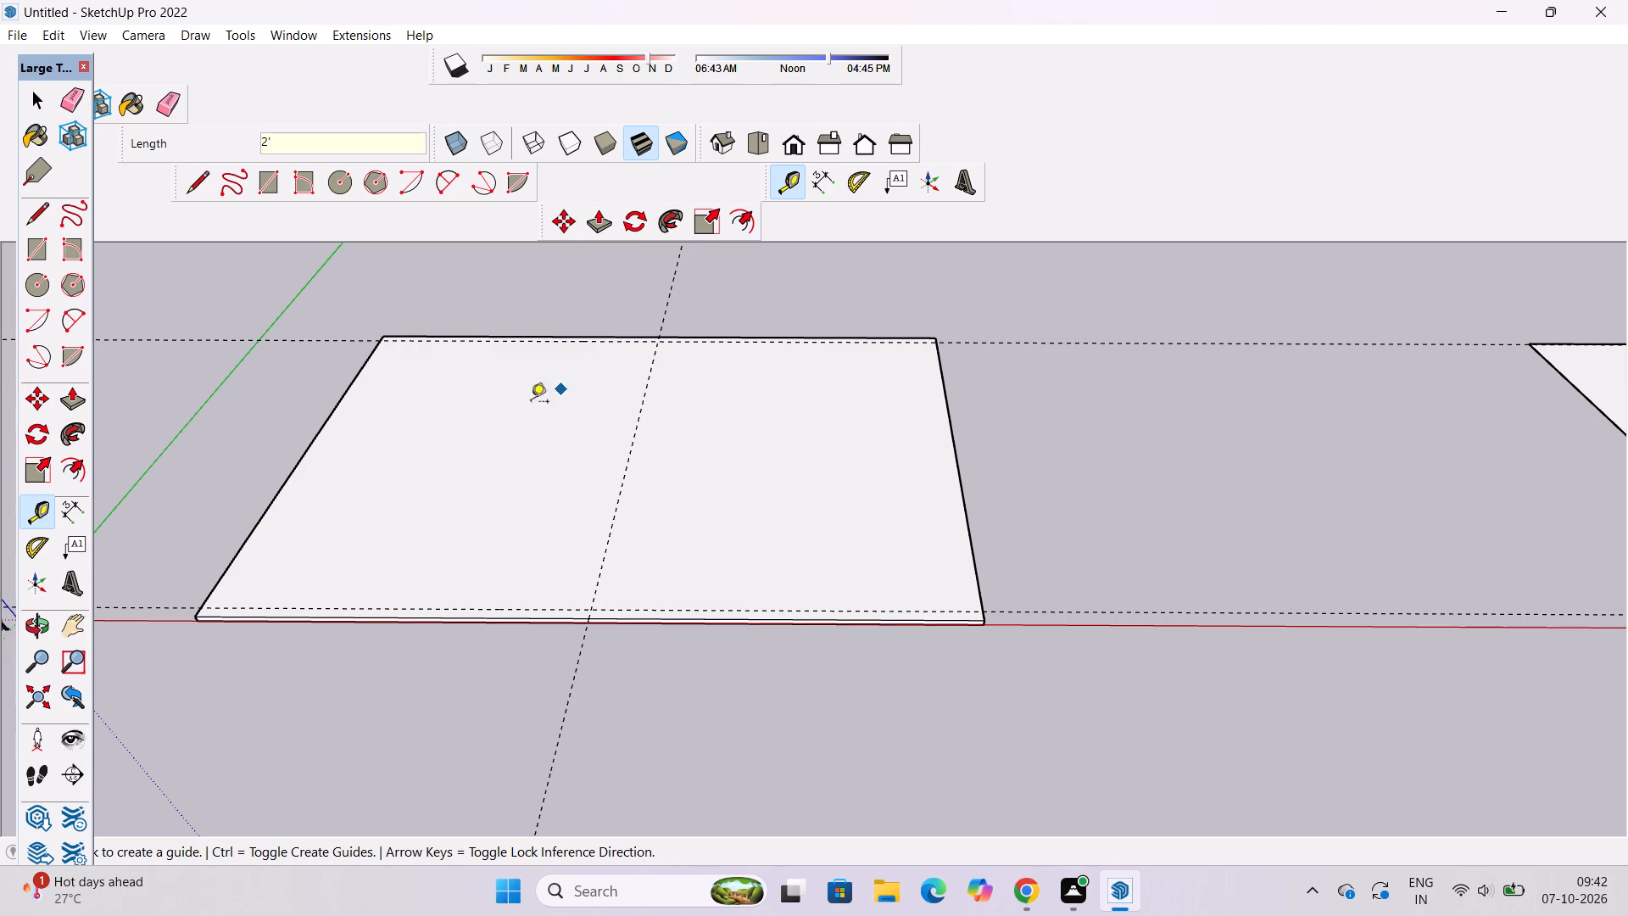
pyautogui.click(304, 457)
pyautogui.press('space')
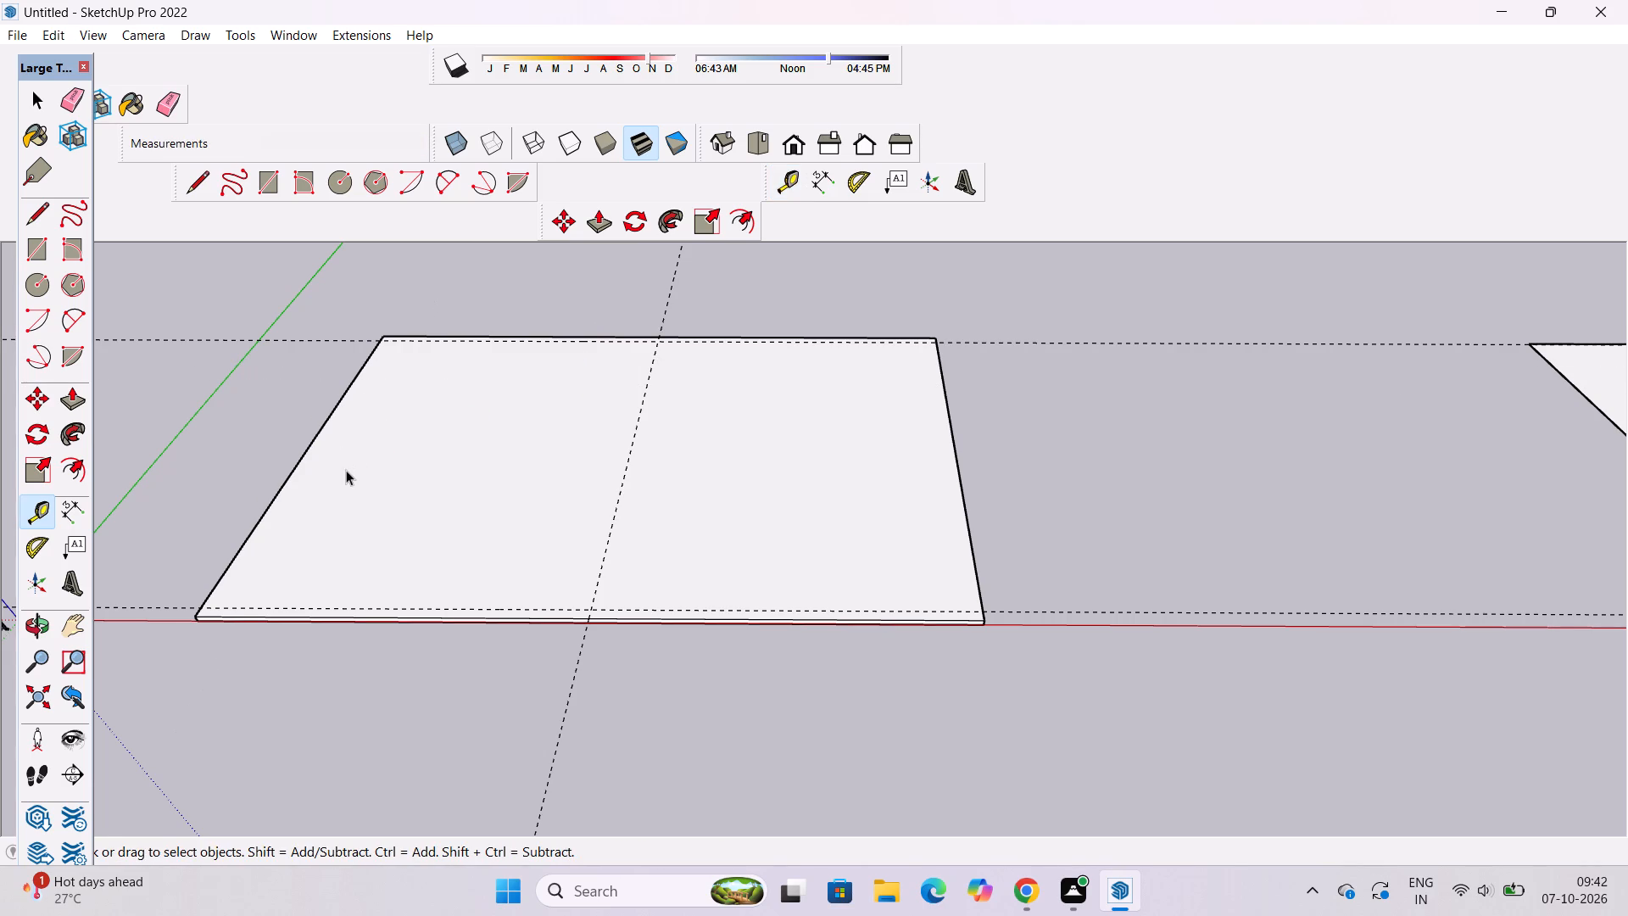
pyautogui.write('t')
pyautogui.click(336, 409)
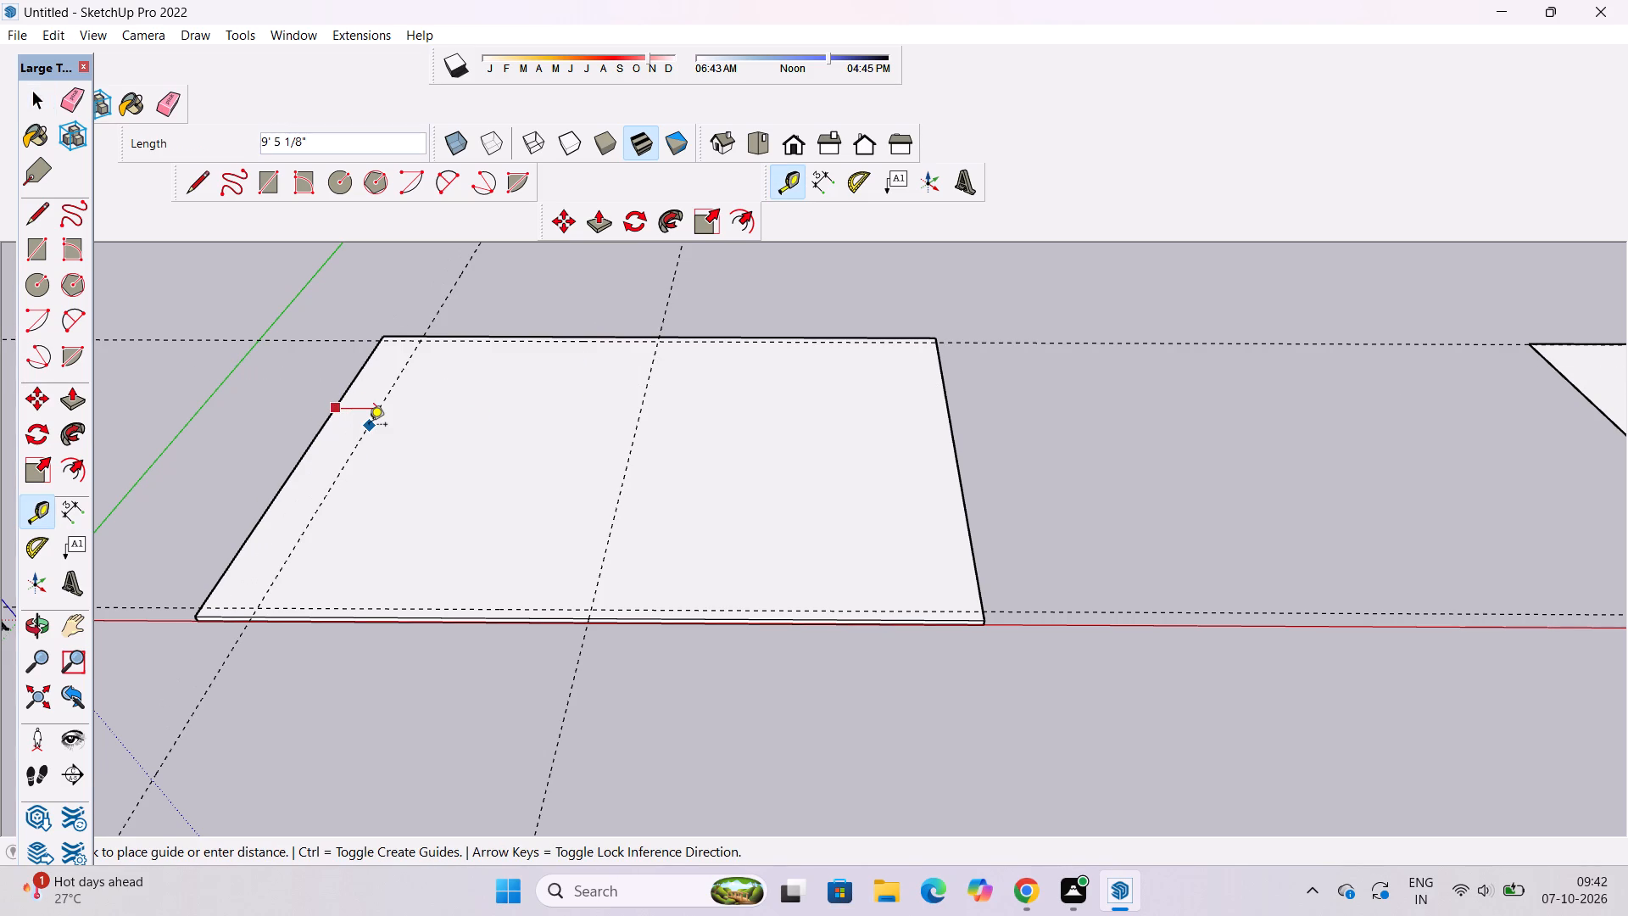
pyautogui.write("2'")
pyautogui.press('Return')
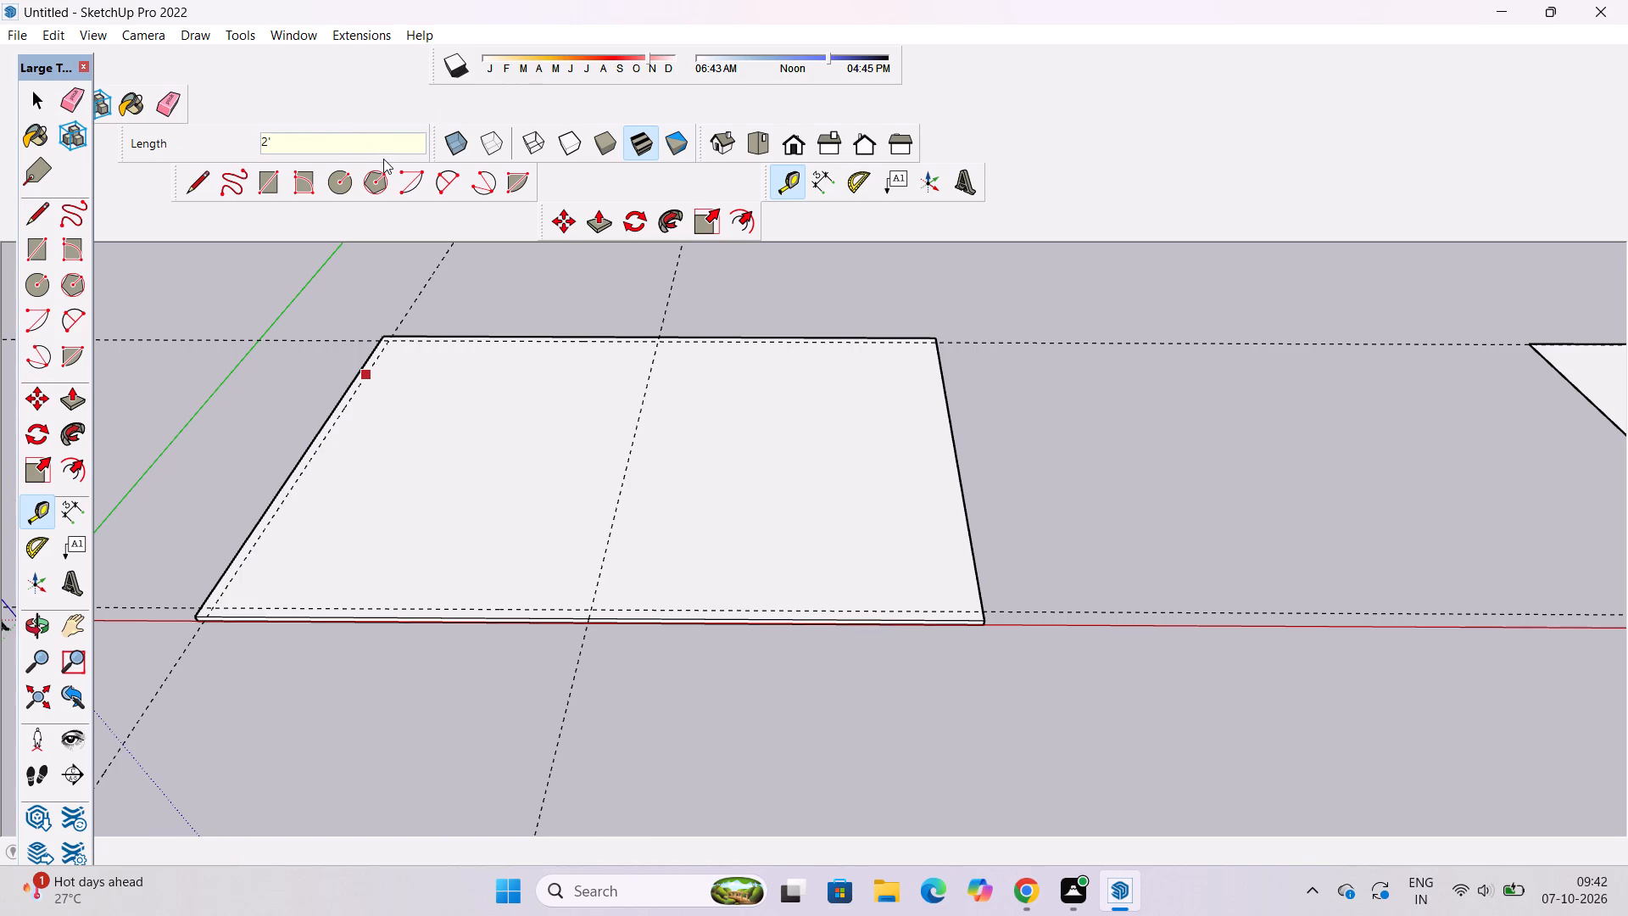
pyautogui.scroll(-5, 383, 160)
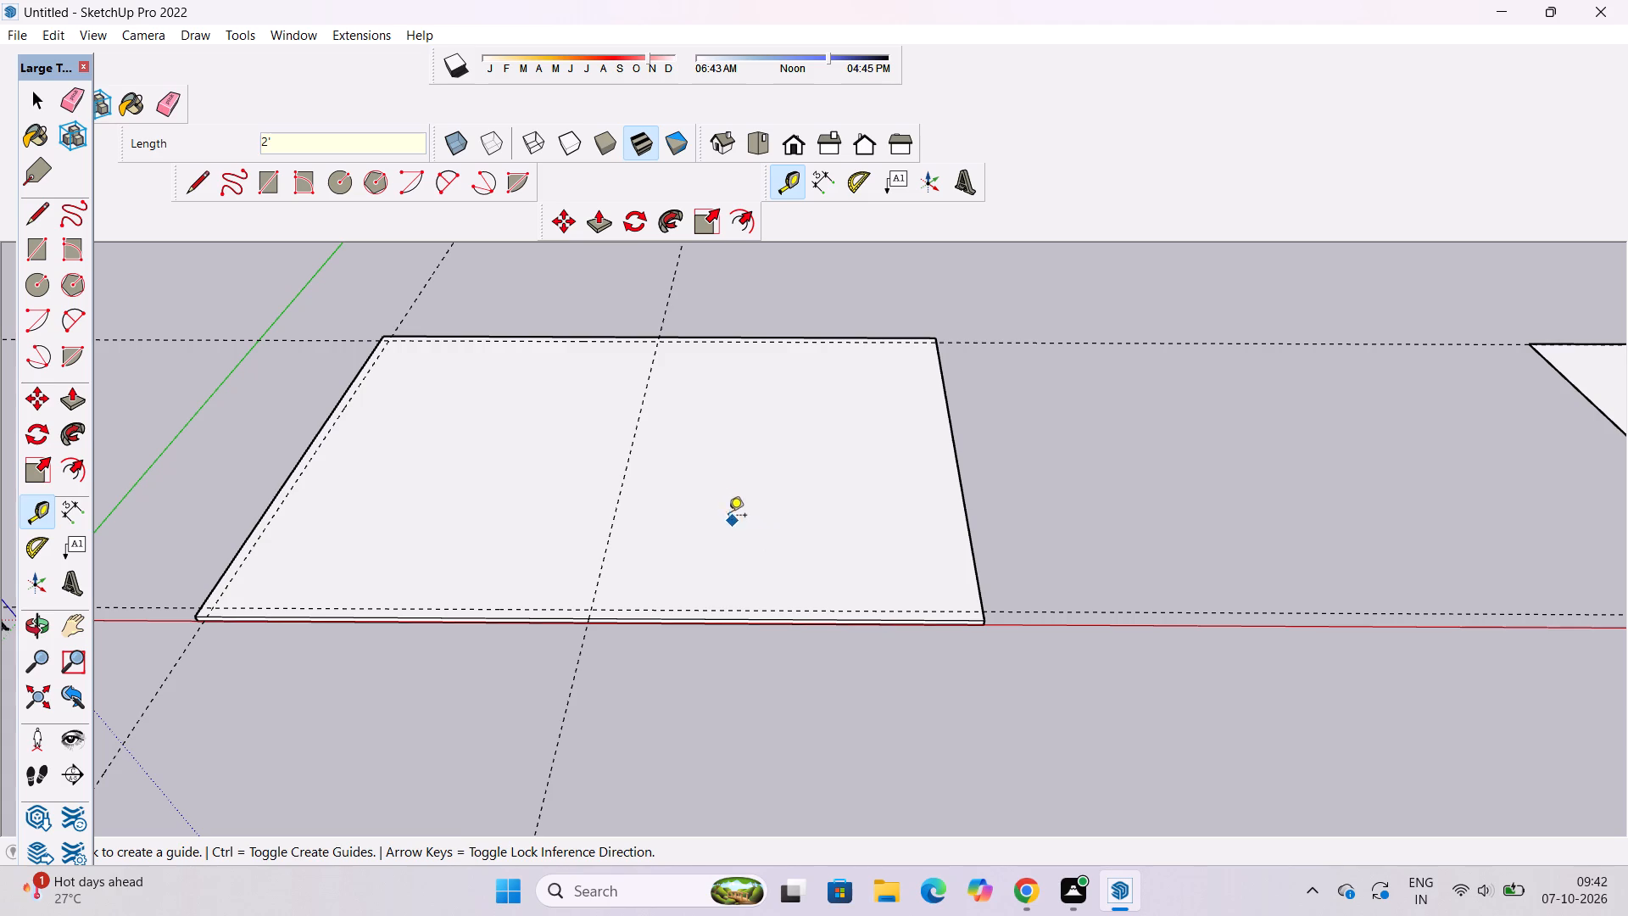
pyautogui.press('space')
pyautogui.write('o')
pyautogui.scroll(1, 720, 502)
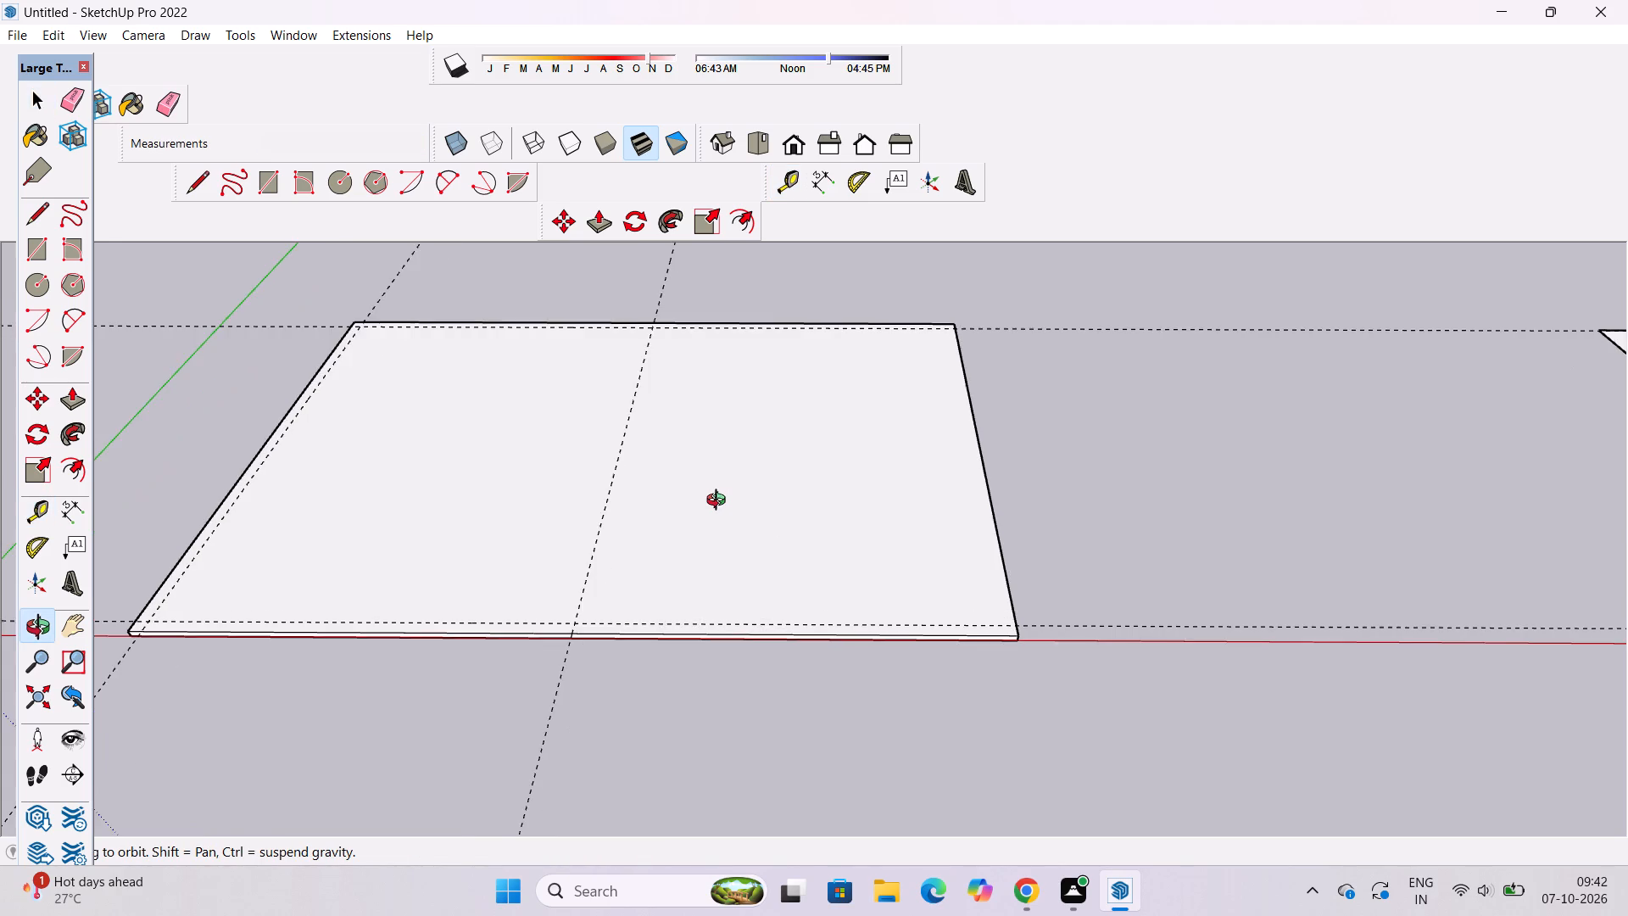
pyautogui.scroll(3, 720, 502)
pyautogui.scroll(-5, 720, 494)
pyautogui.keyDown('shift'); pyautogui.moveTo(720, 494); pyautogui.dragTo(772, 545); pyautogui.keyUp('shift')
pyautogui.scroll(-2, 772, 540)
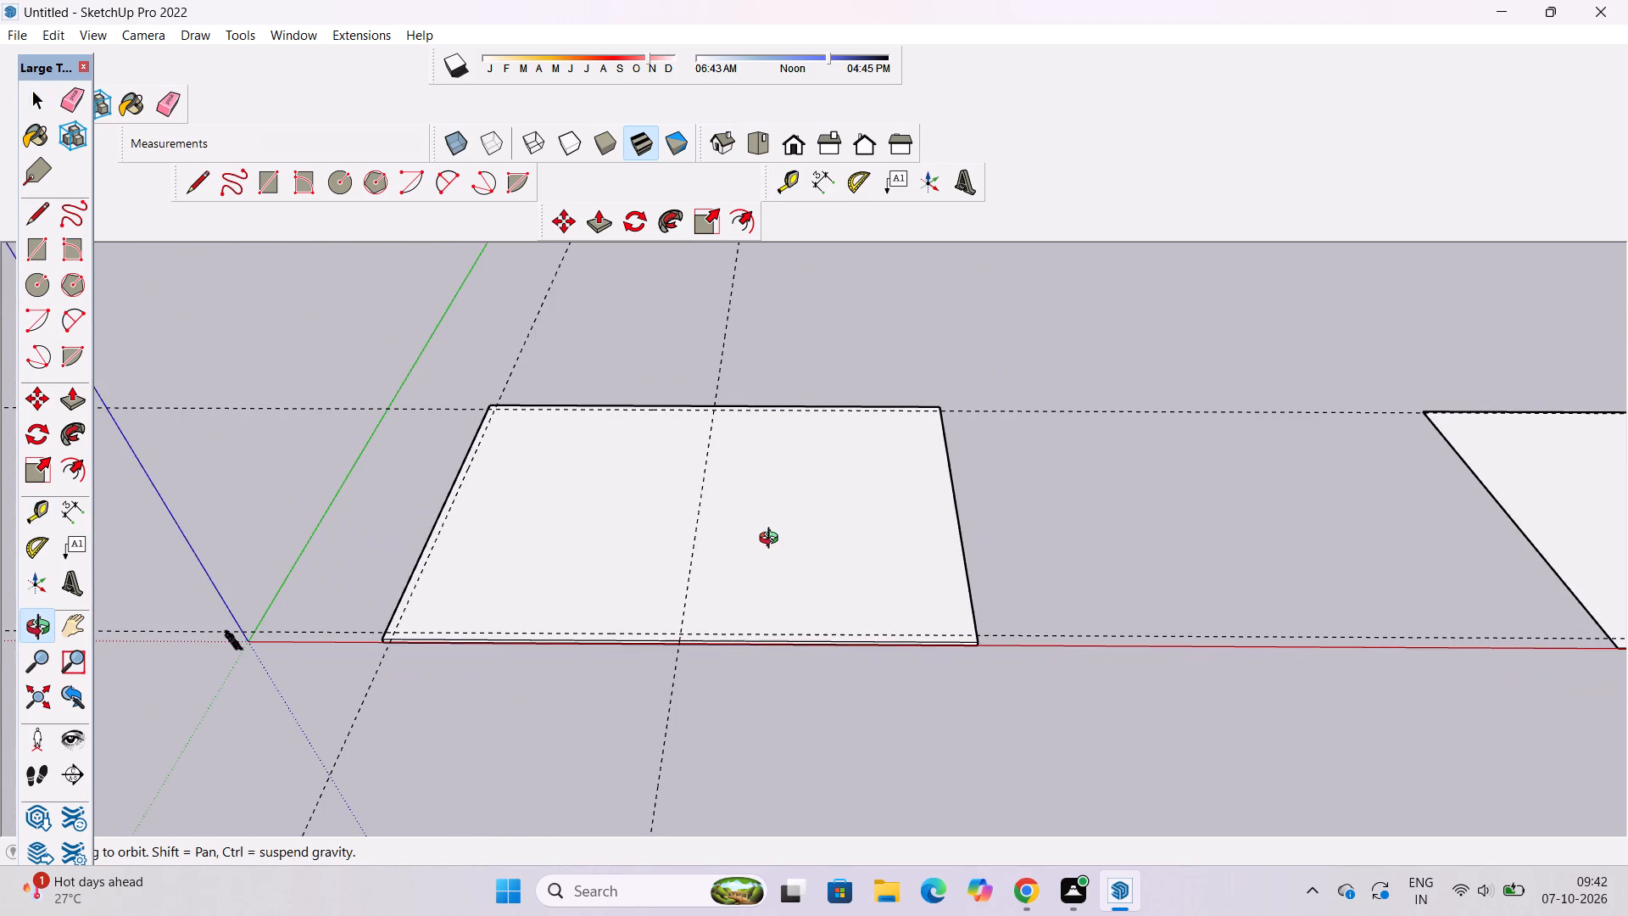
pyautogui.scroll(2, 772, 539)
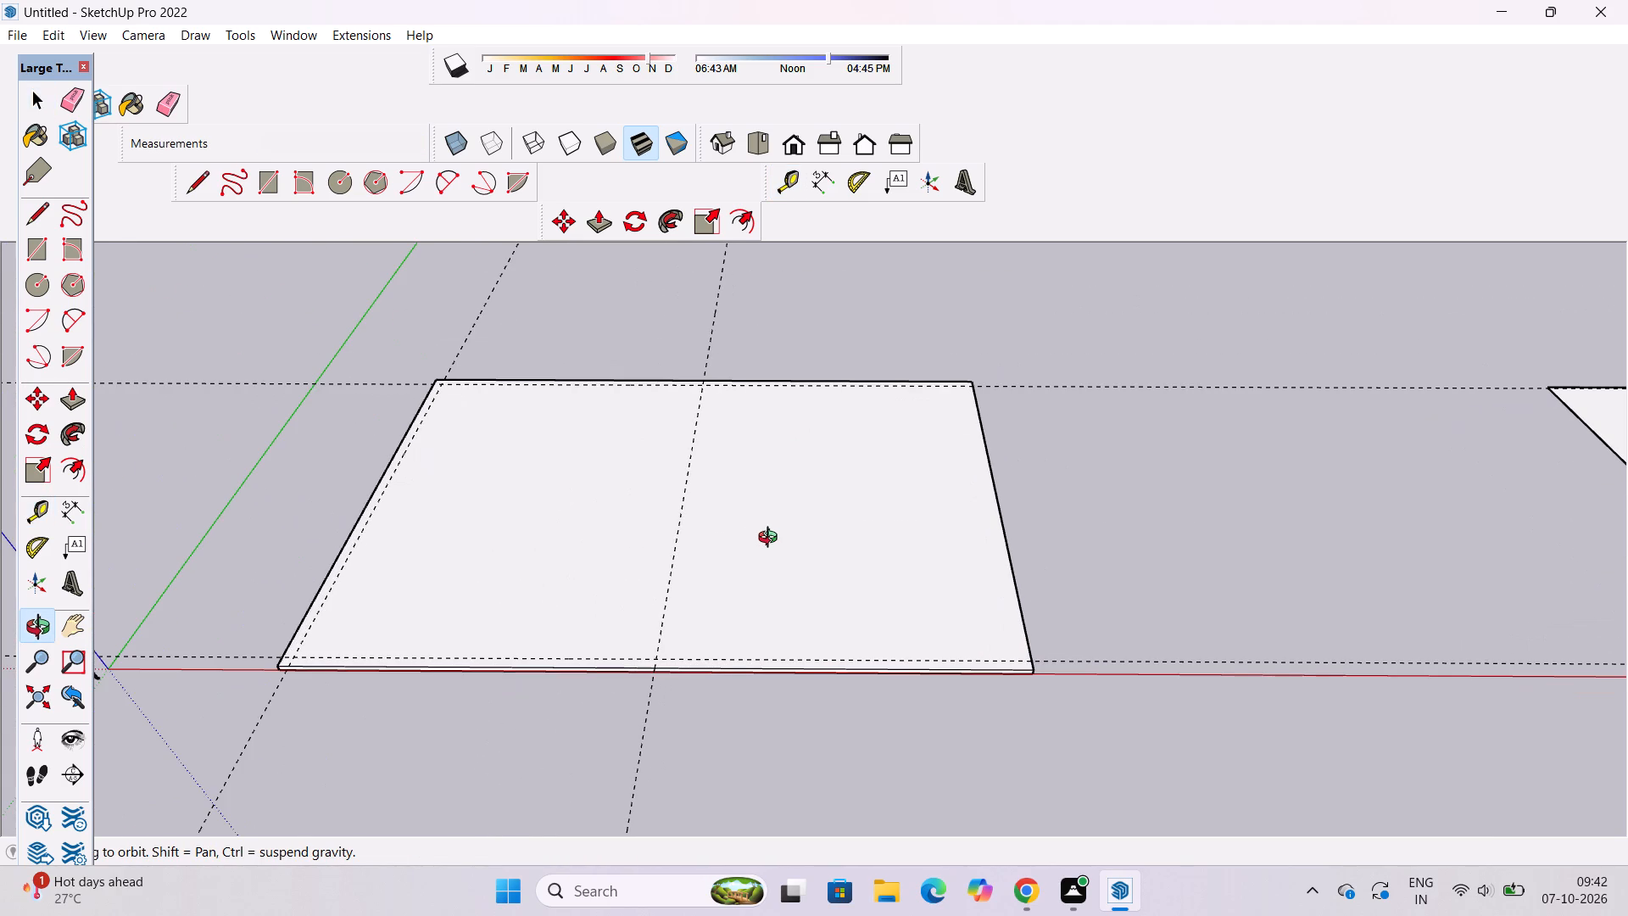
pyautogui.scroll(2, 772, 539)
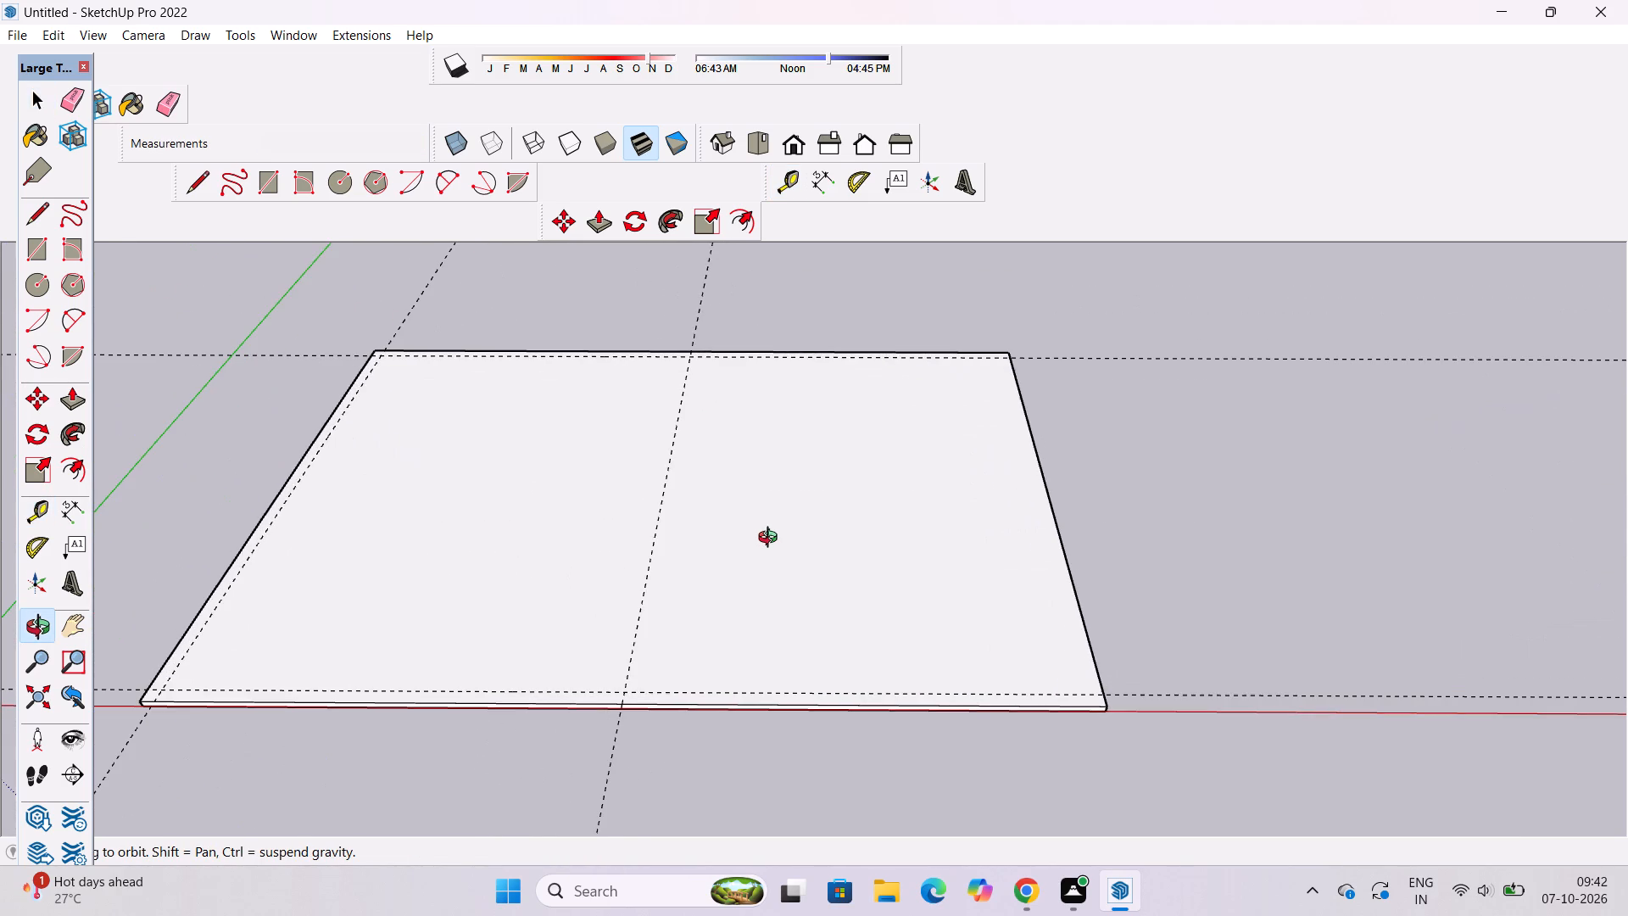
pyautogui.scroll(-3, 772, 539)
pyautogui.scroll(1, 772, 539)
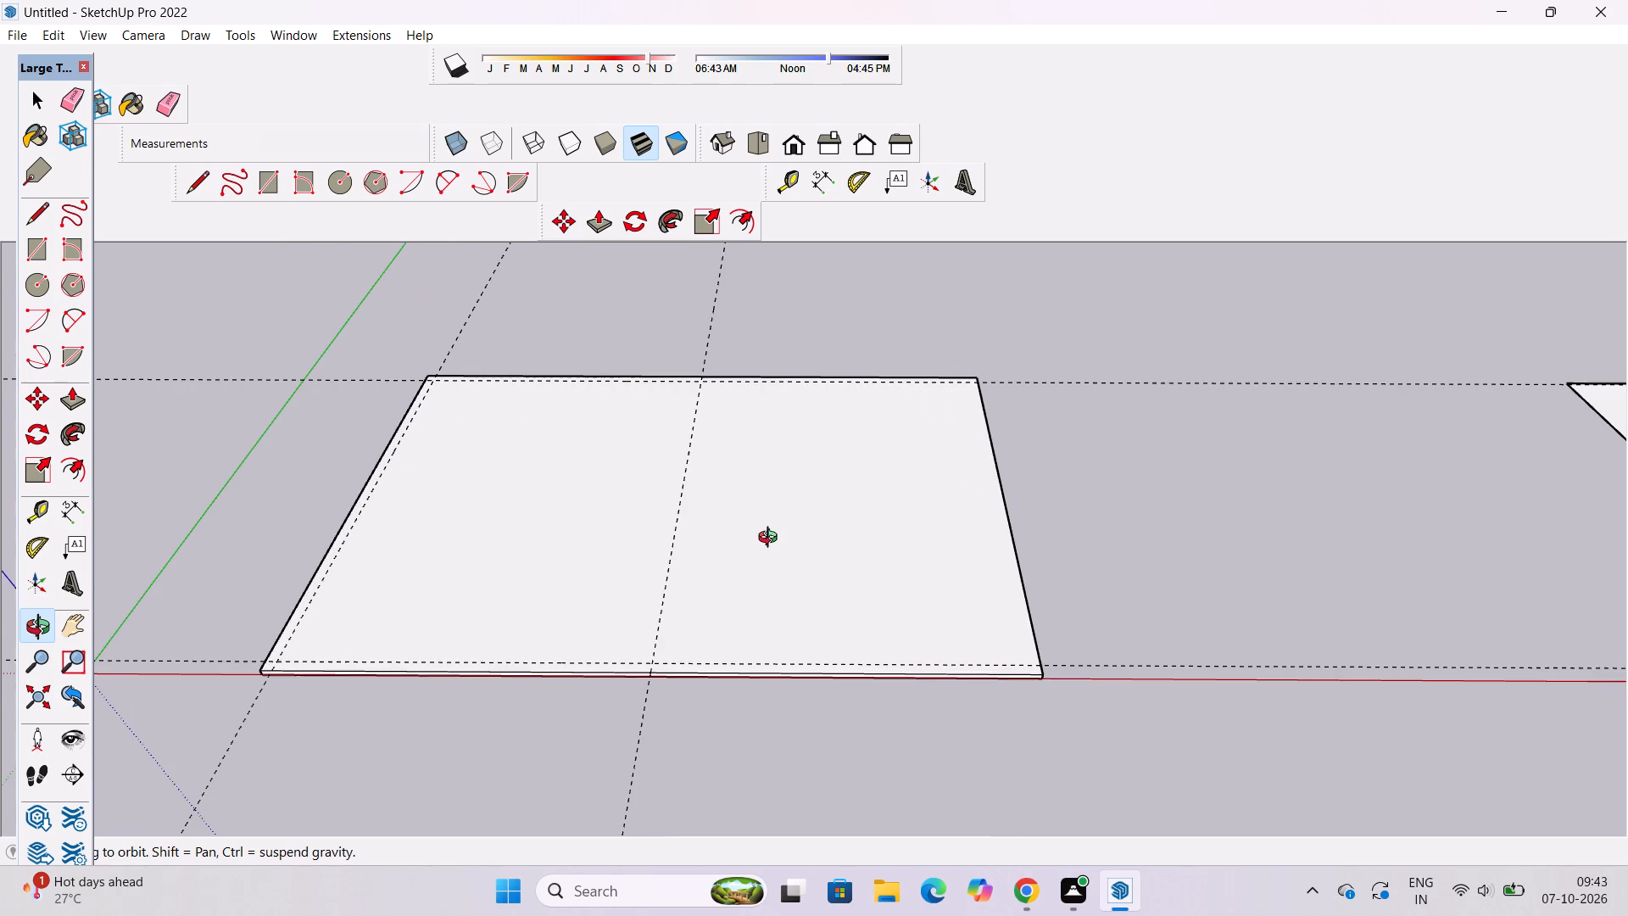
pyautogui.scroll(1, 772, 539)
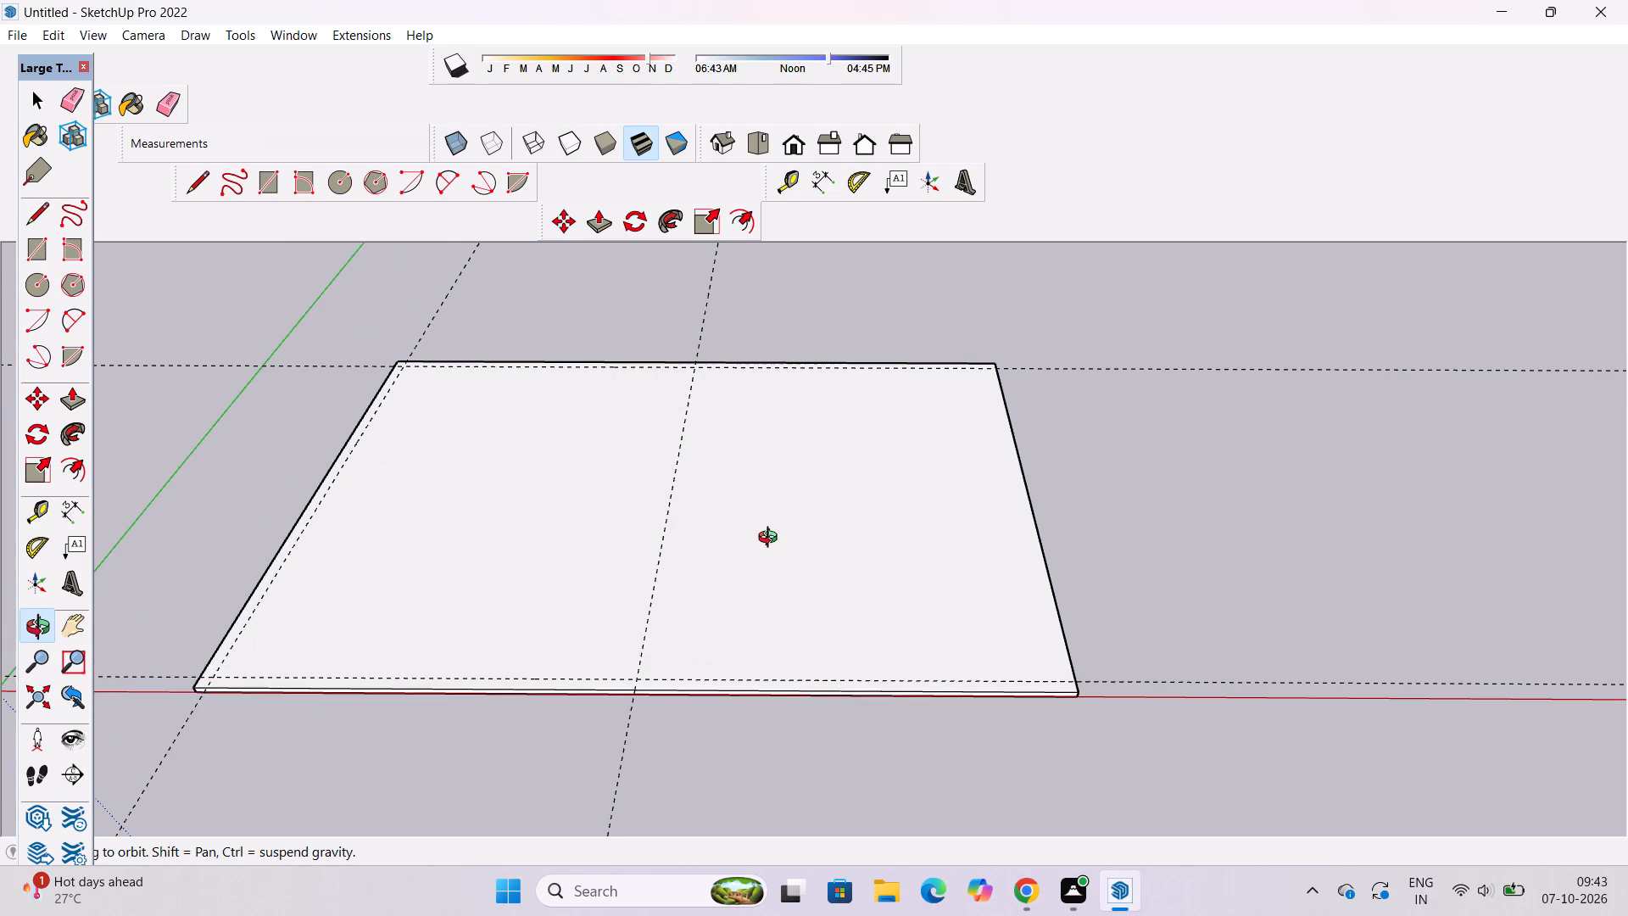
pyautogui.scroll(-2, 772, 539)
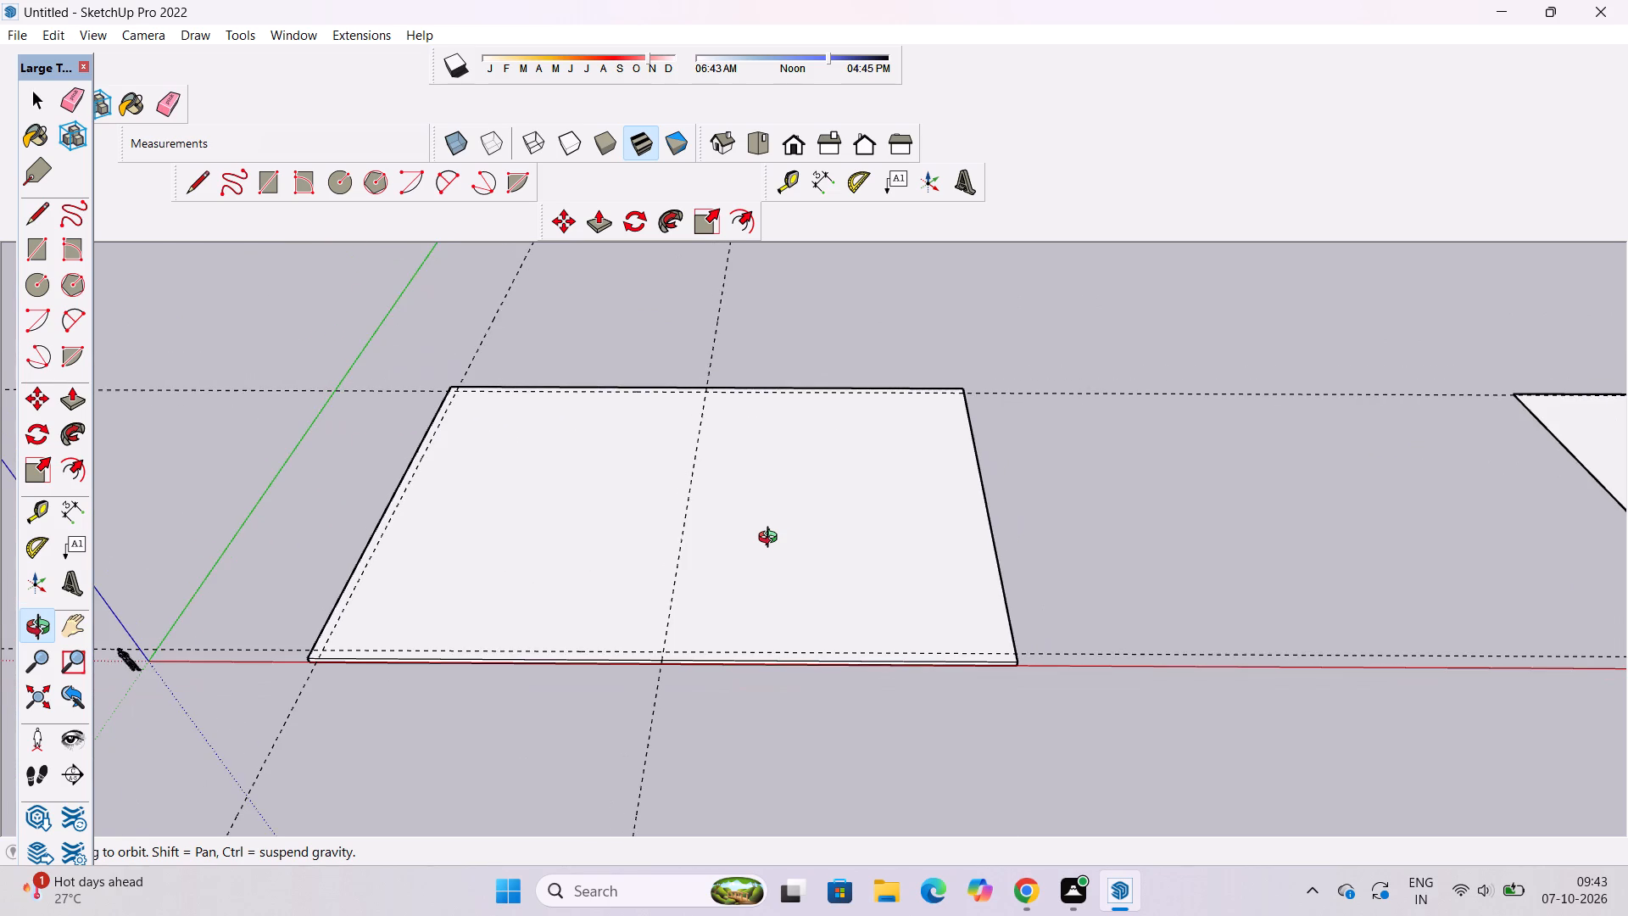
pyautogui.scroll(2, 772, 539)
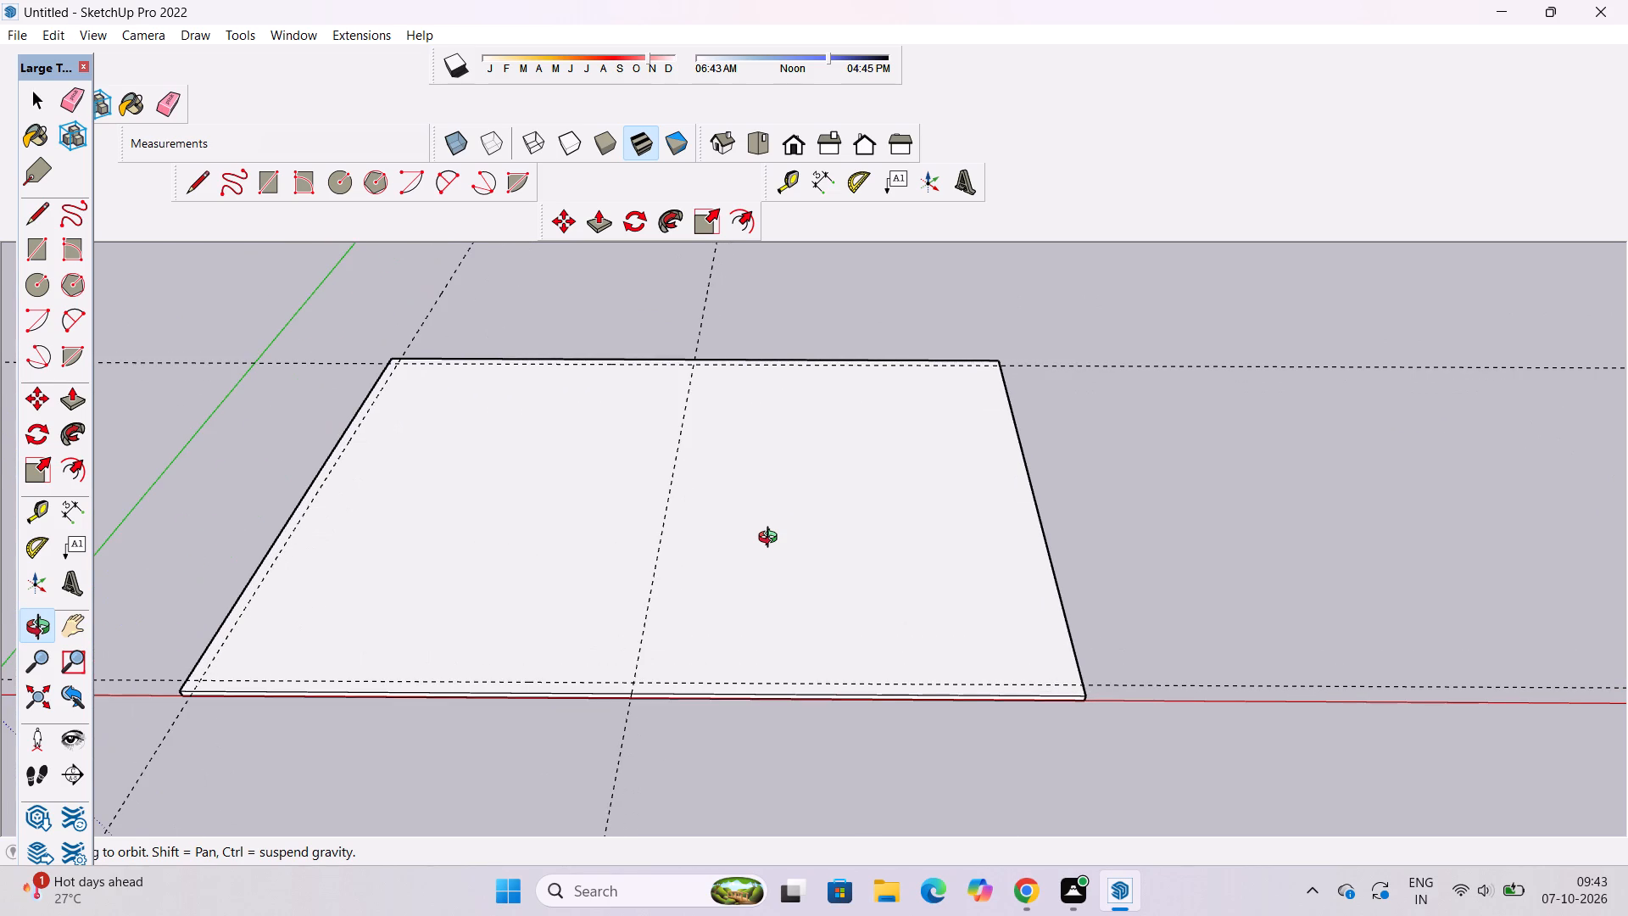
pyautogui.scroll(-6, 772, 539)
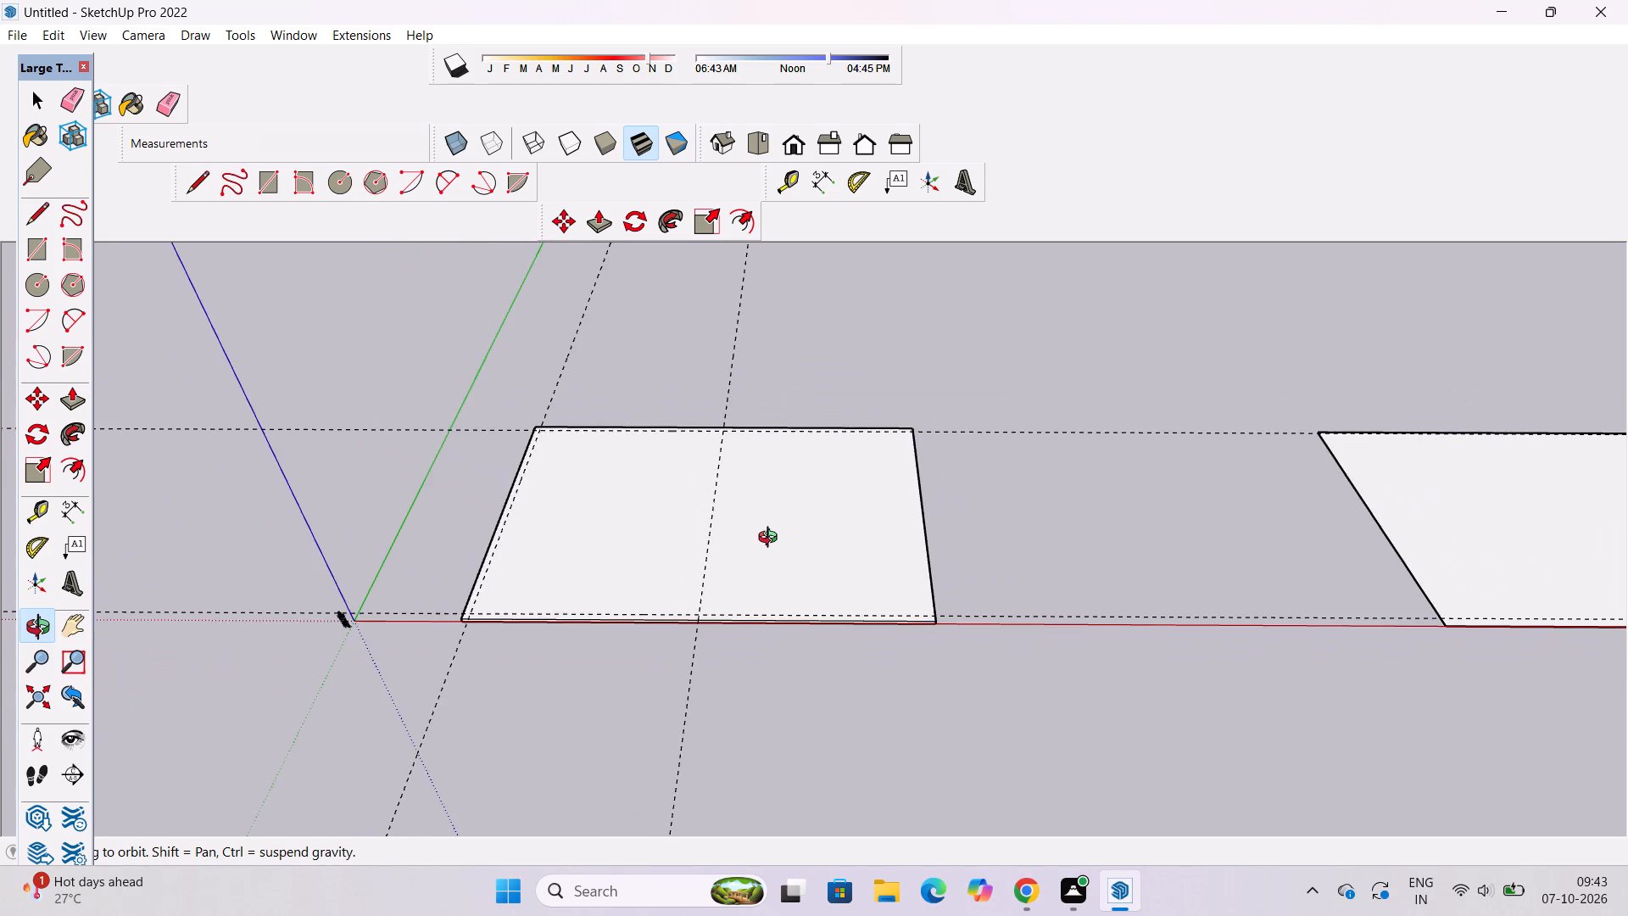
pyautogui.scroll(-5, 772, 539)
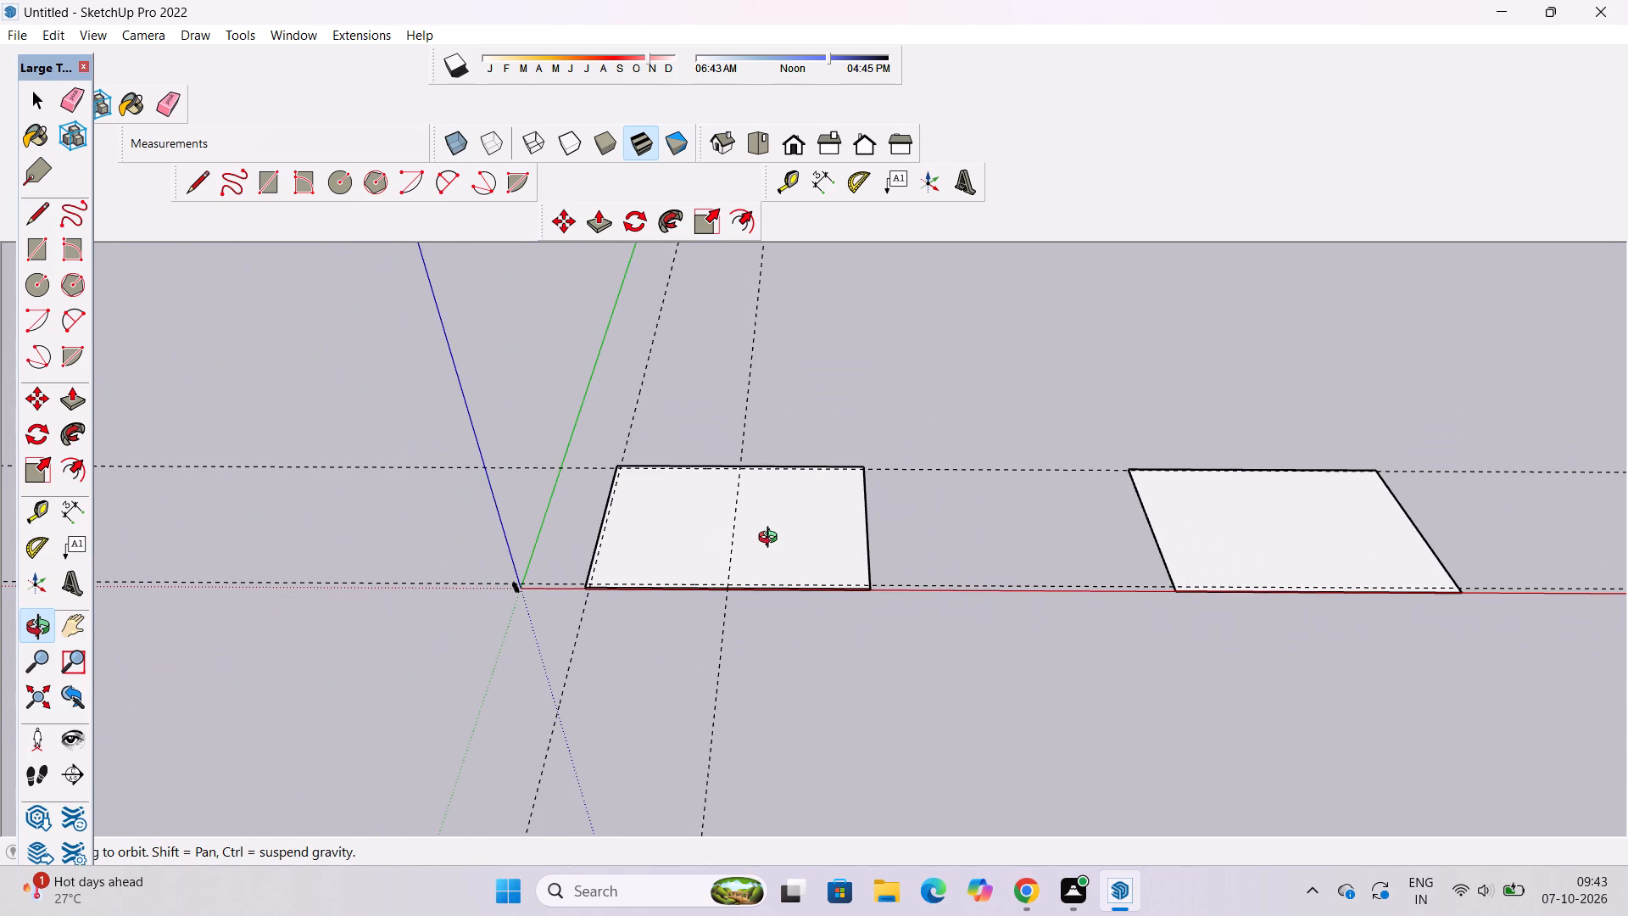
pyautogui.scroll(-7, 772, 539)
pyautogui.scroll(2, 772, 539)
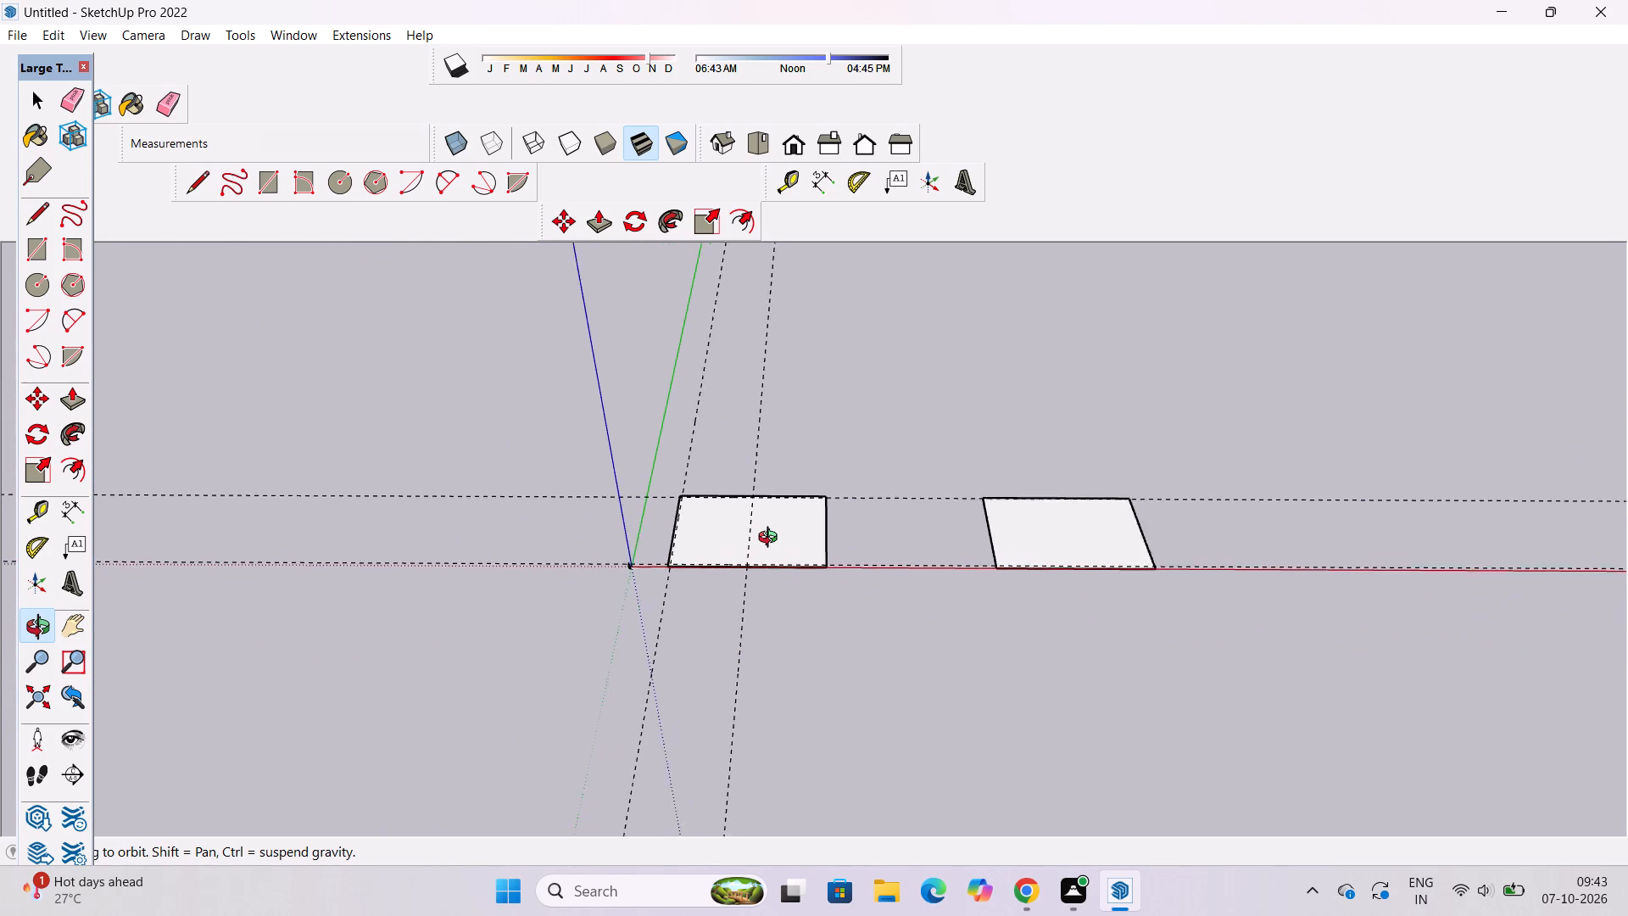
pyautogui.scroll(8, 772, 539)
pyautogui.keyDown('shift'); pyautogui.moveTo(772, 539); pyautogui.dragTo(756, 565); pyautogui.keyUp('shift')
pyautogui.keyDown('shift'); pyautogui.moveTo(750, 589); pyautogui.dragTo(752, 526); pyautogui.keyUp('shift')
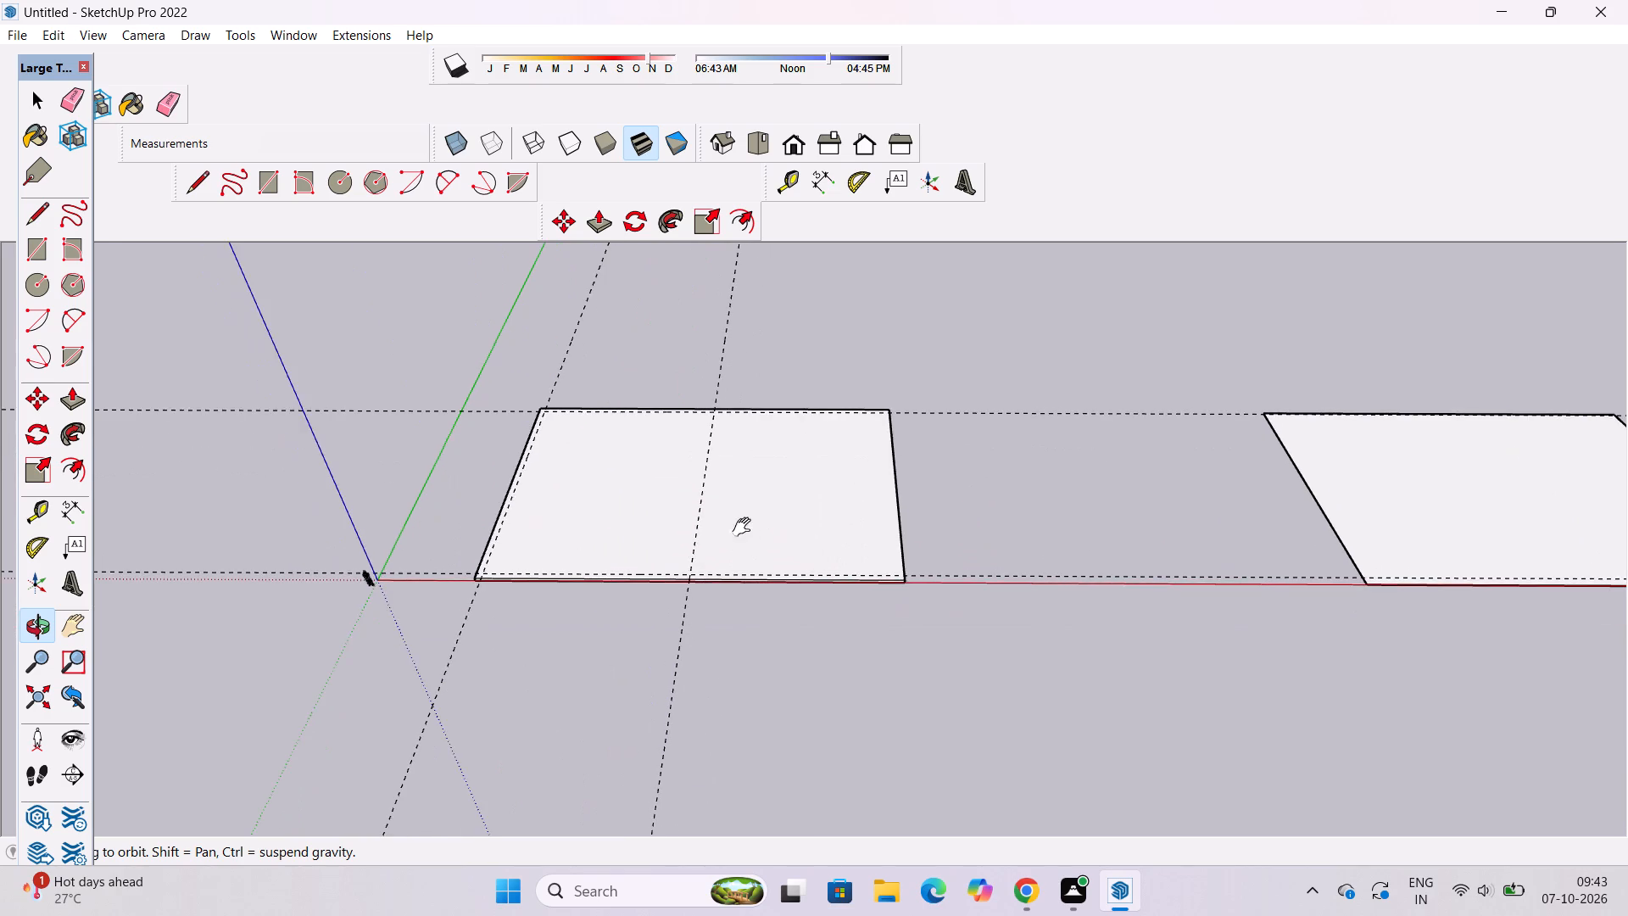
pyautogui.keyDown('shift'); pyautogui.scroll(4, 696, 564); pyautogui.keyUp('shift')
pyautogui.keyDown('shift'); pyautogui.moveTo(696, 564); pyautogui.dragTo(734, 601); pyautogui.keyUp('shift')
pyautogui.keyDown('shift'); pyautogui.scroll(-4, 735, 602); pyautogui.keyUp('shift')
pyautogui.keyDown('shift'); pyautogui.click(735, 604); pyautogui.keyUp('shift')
# Draw a closed 63' by 86' rectangle with the Line tool along the guide intersections on the slab half nearest the origin.
pyautogui.press('l')
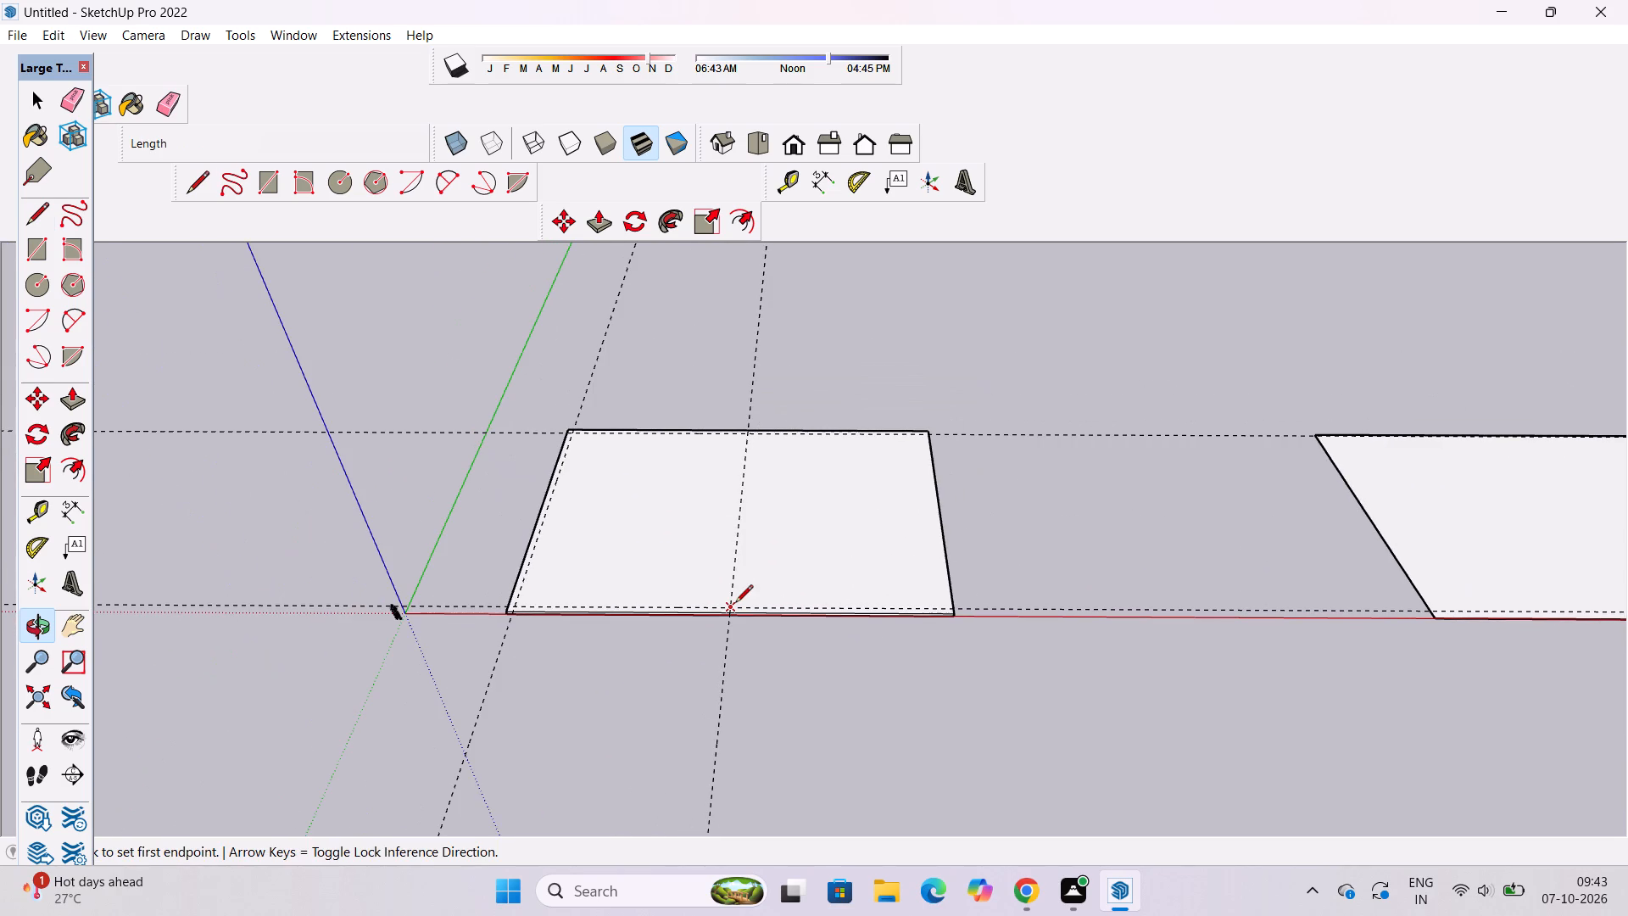
pyautogui.scroll(2, 717, 565)
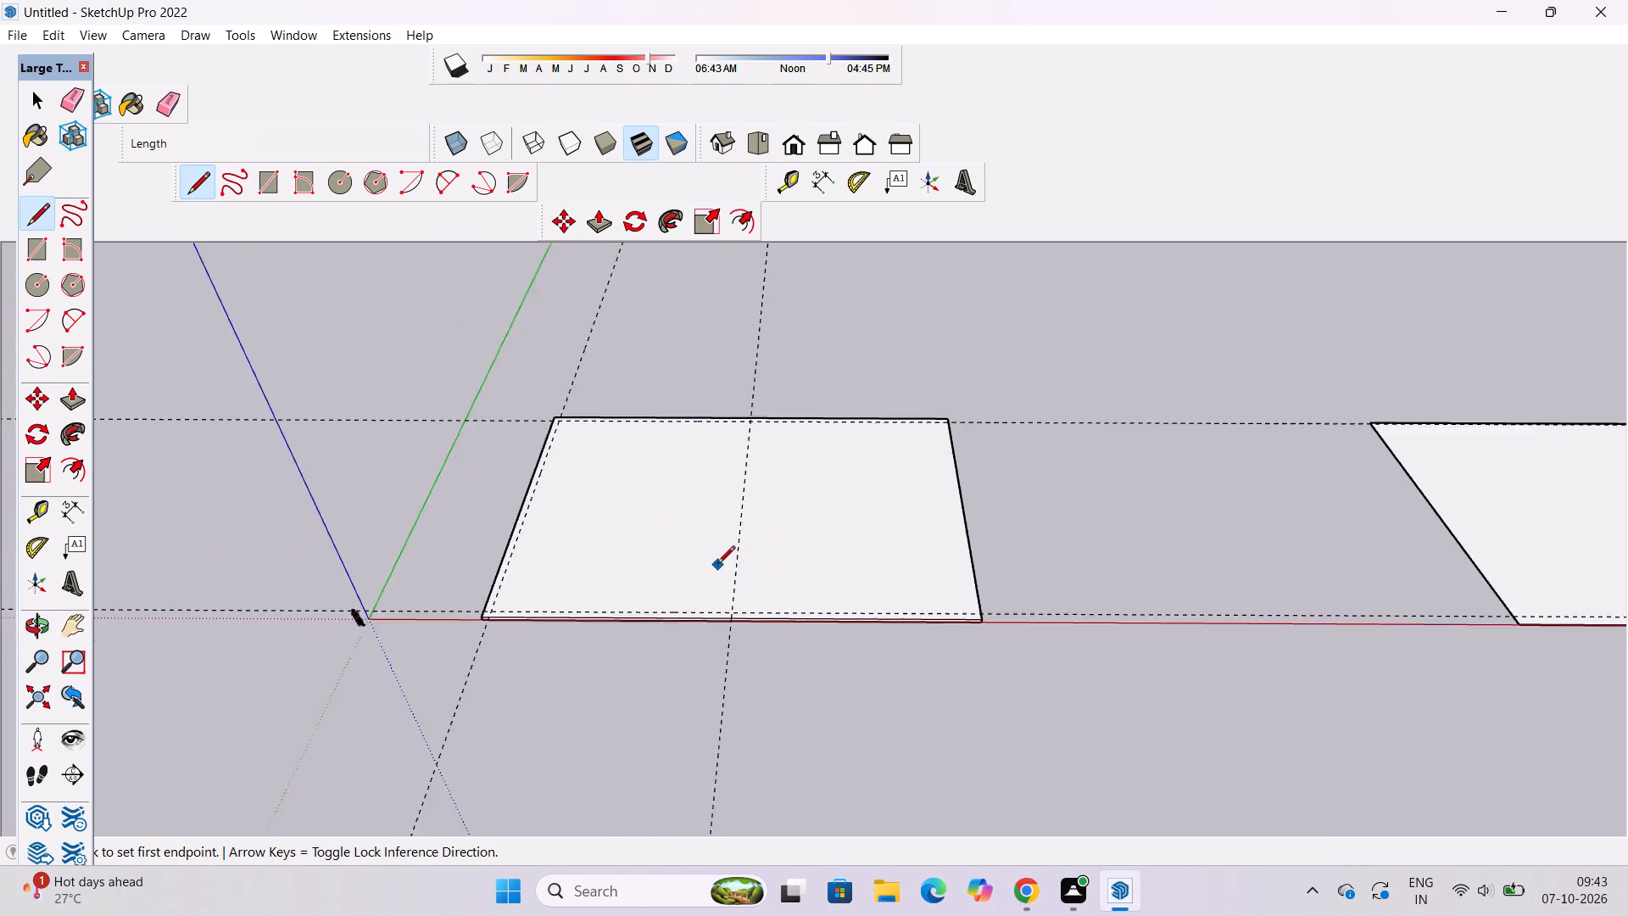
pyautogui.scroll(12, 717, 565)
pyautogui.click(752, 608)
pyautogui.scroll(-4, 752, 608)
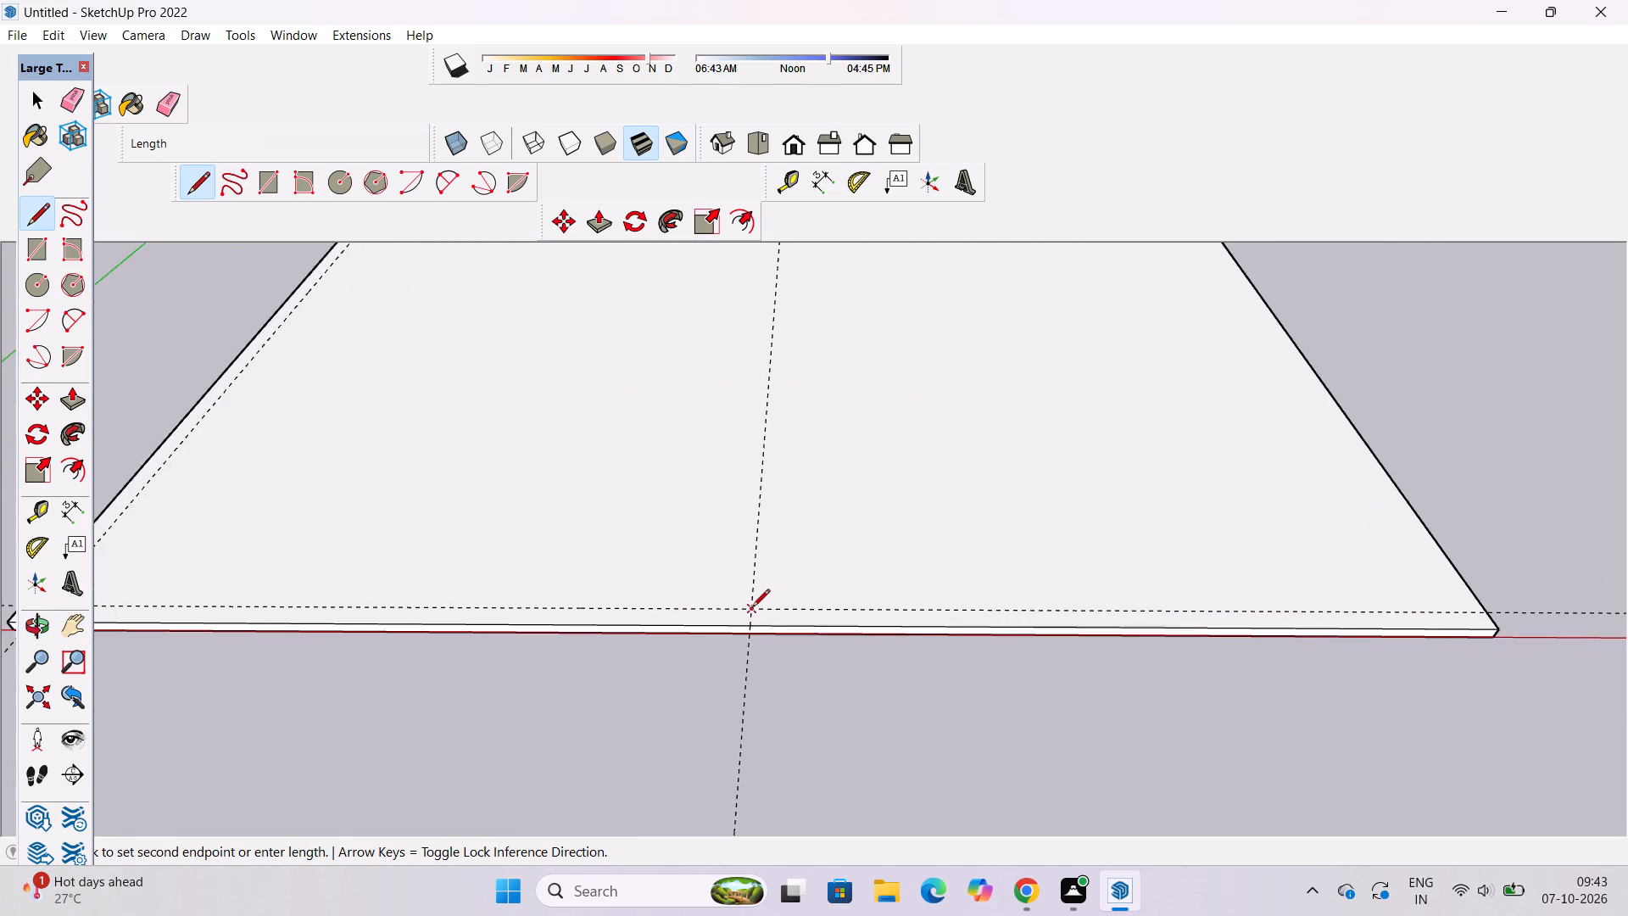
pyautogui.scroll(-3, 752, 608)
pyautogui.click(266, 606)
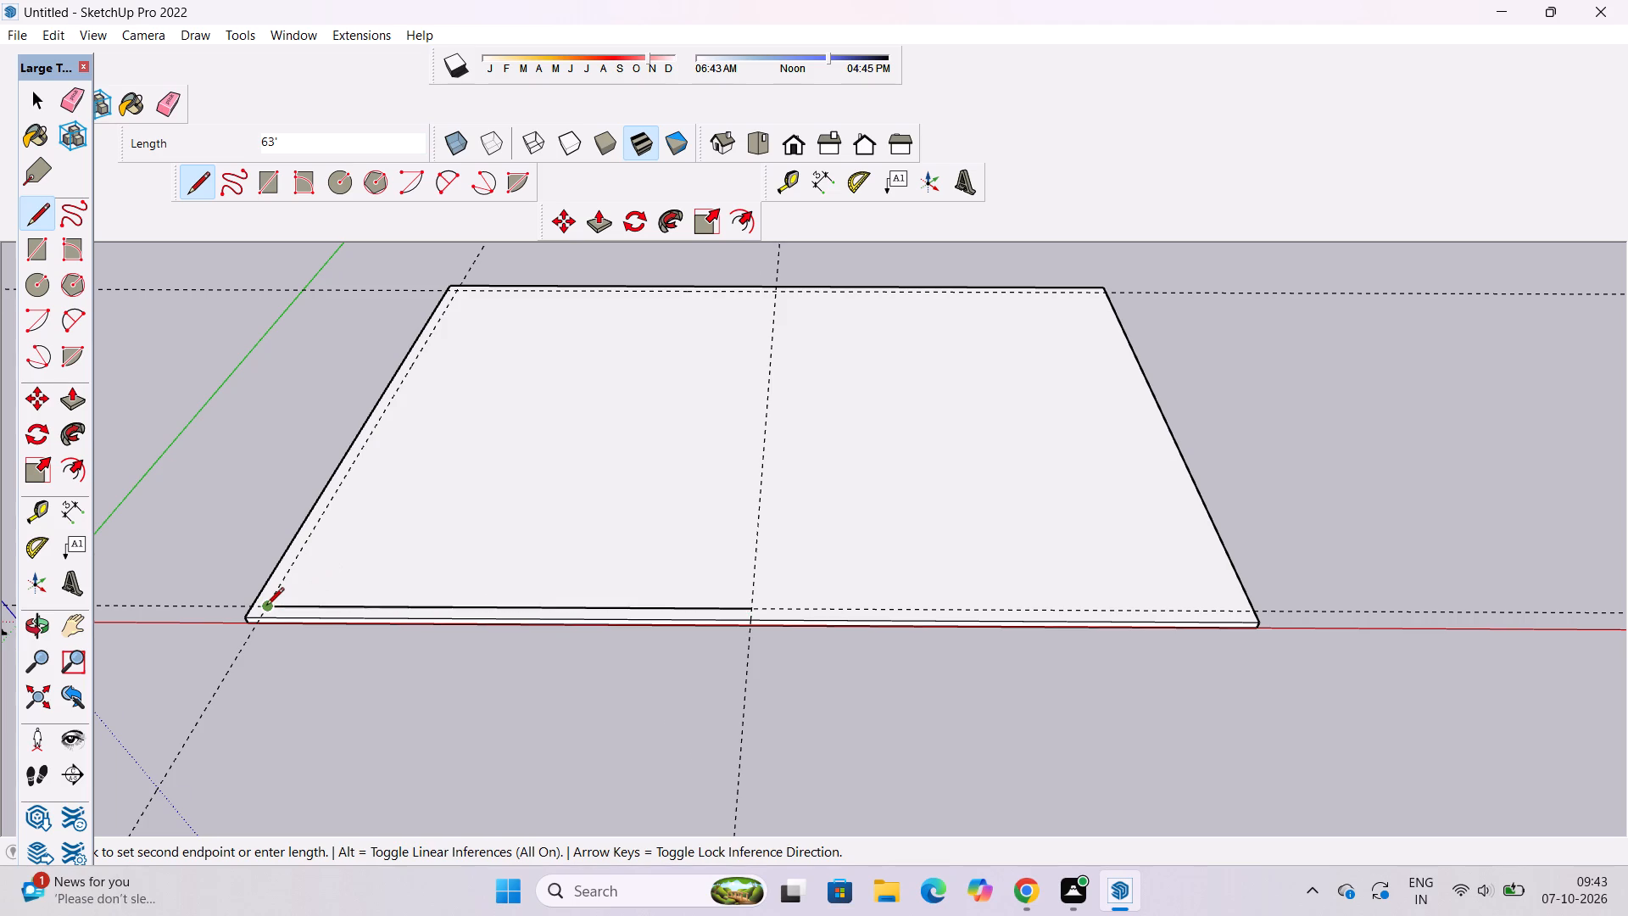
pyautogui.scroll(-6, 266, 606)
pyautogui.scroll(13, 362, 369)
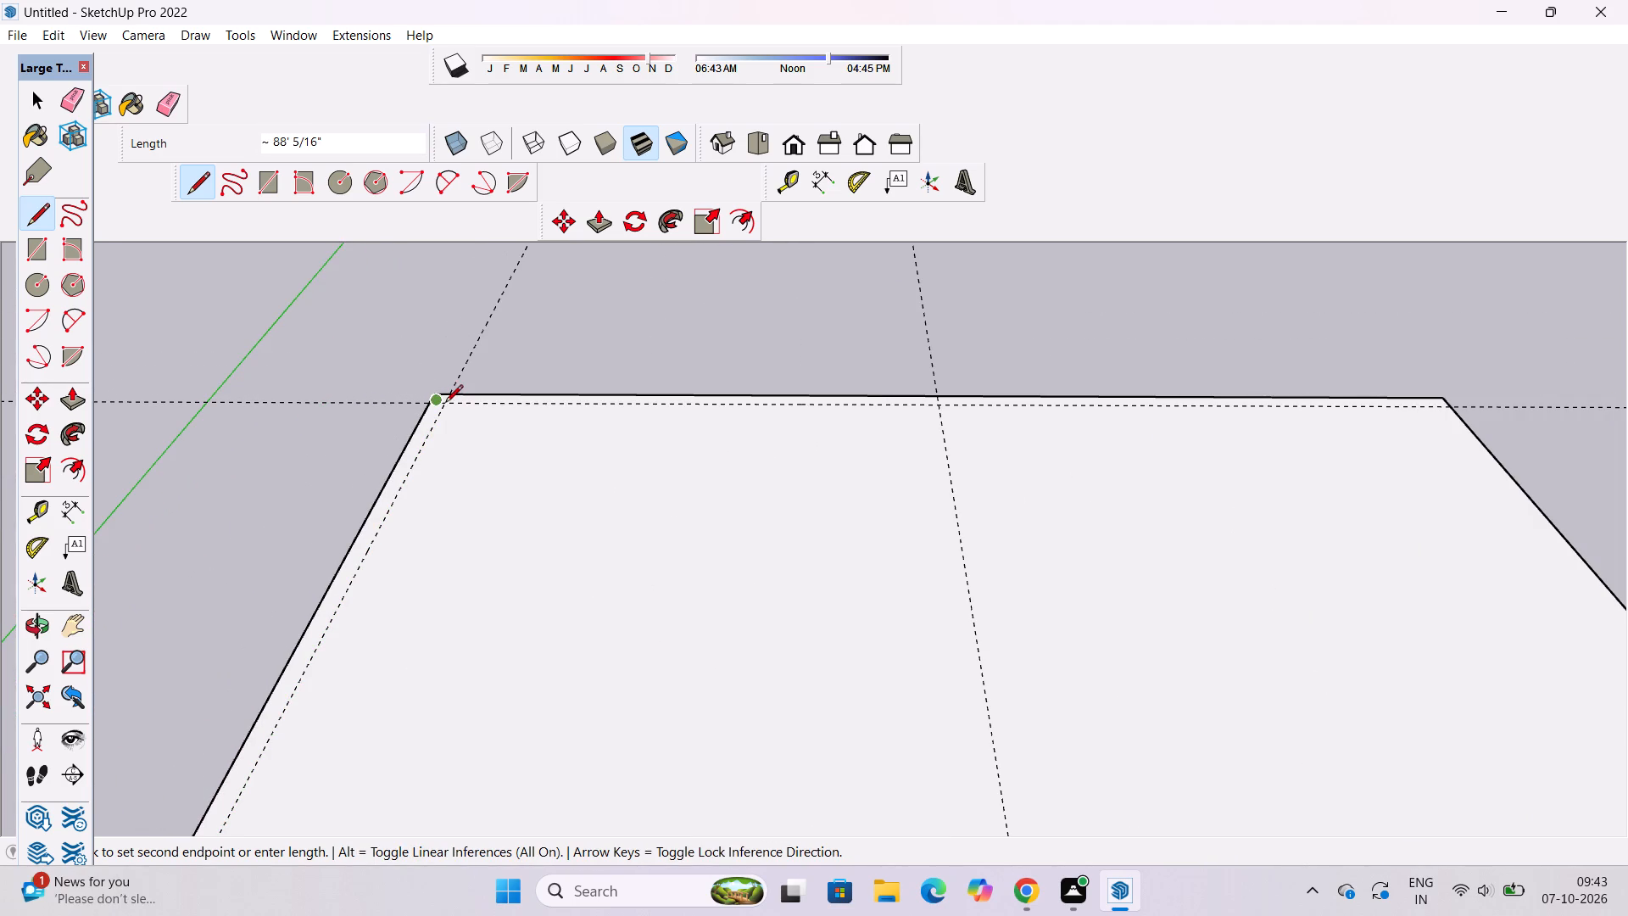
pyautogui.scroll(10, 460, 408)
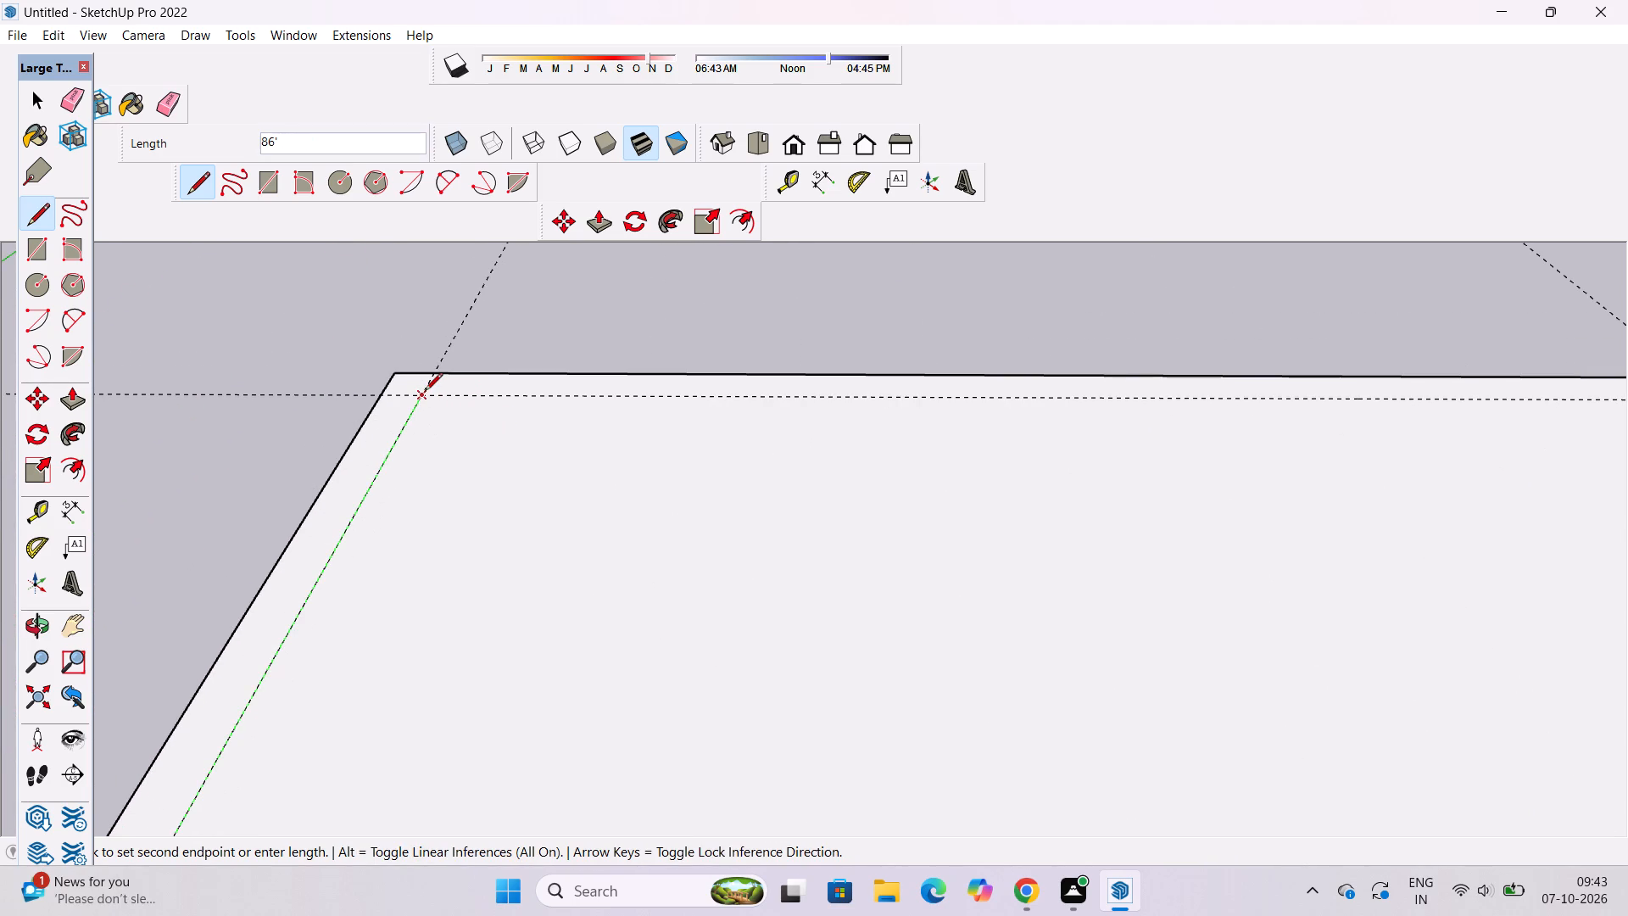
pyautogui.click(425, 392)
pyautogui.scroll(-15, 397, 392)
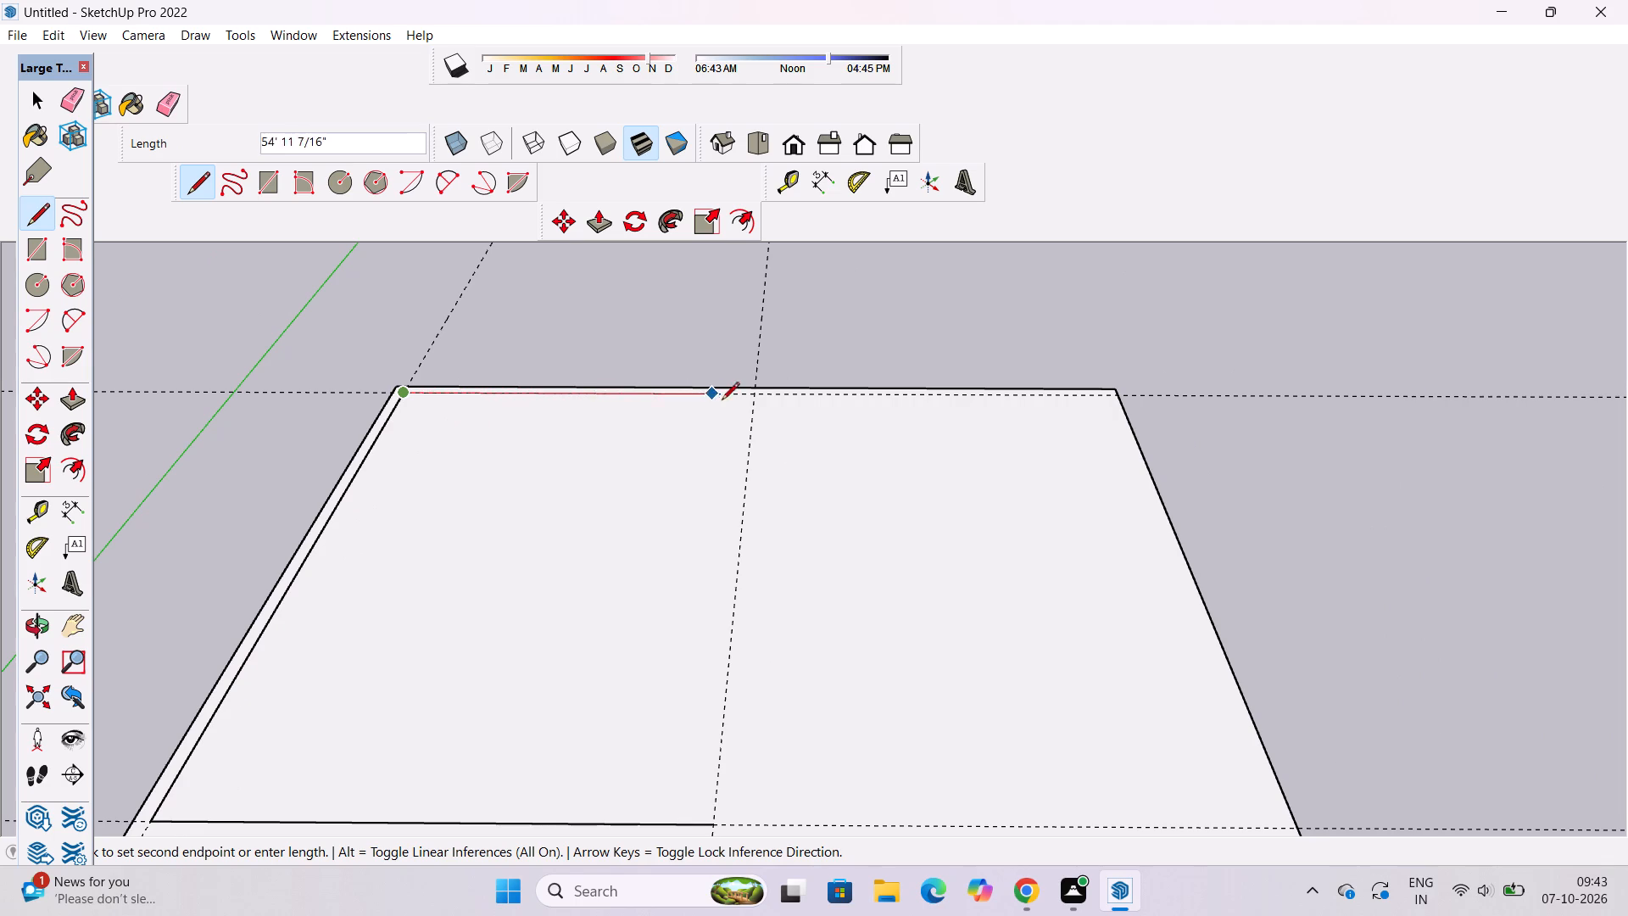
pyautogui.click(754, 396)
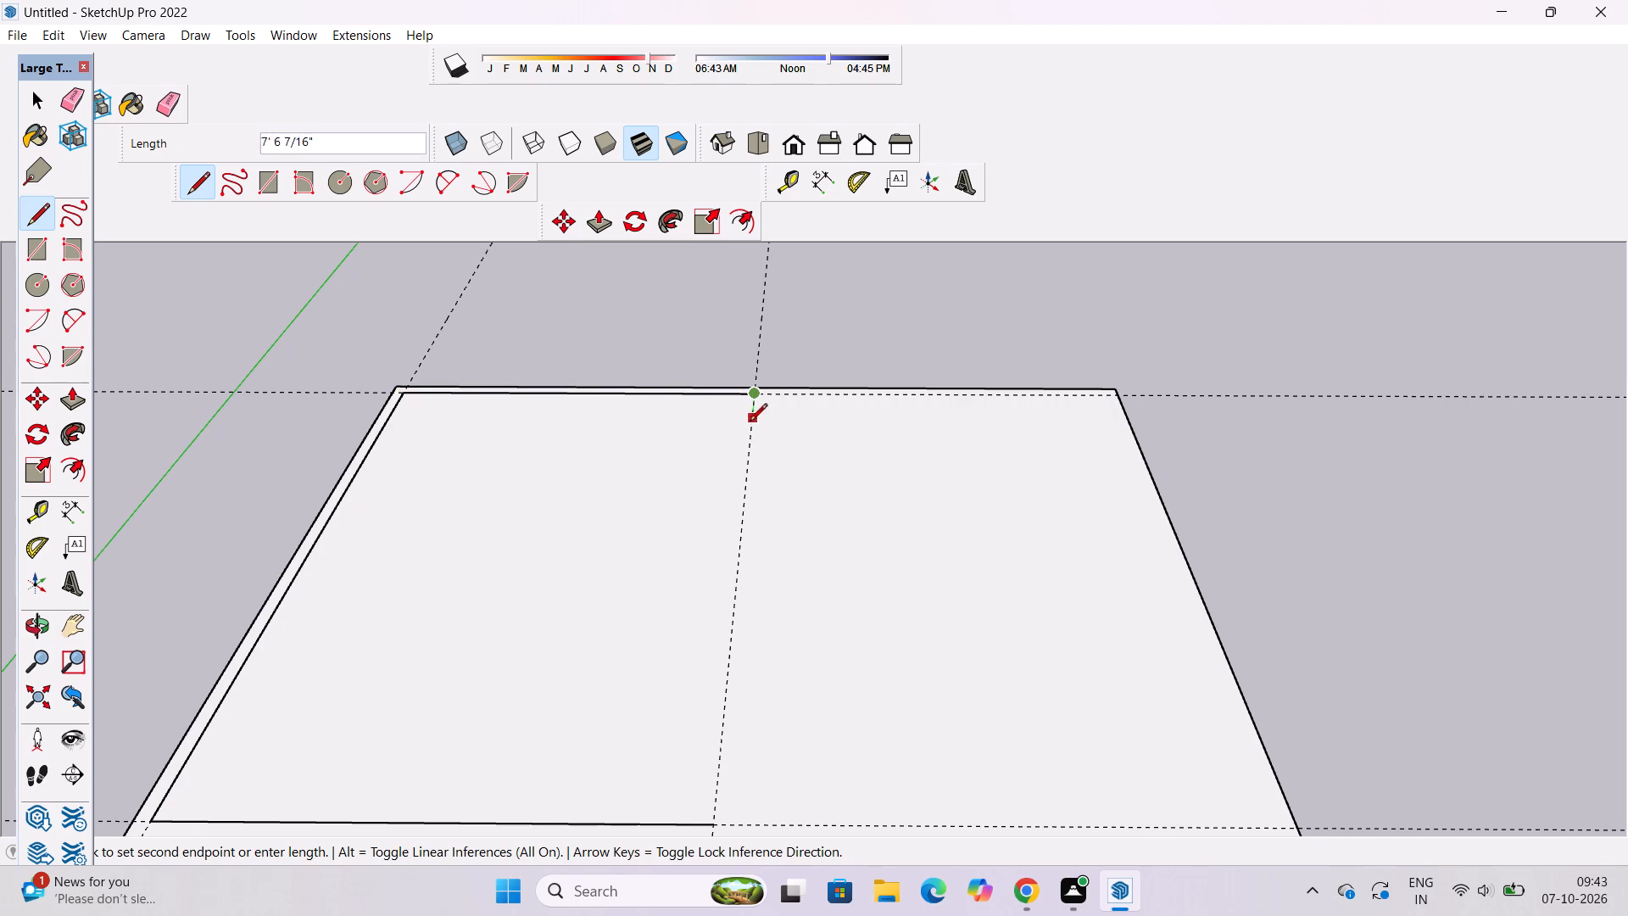
pyautogui.scroll(-6, 737, 467)
pyautogui.scroll(5, 734, 583)
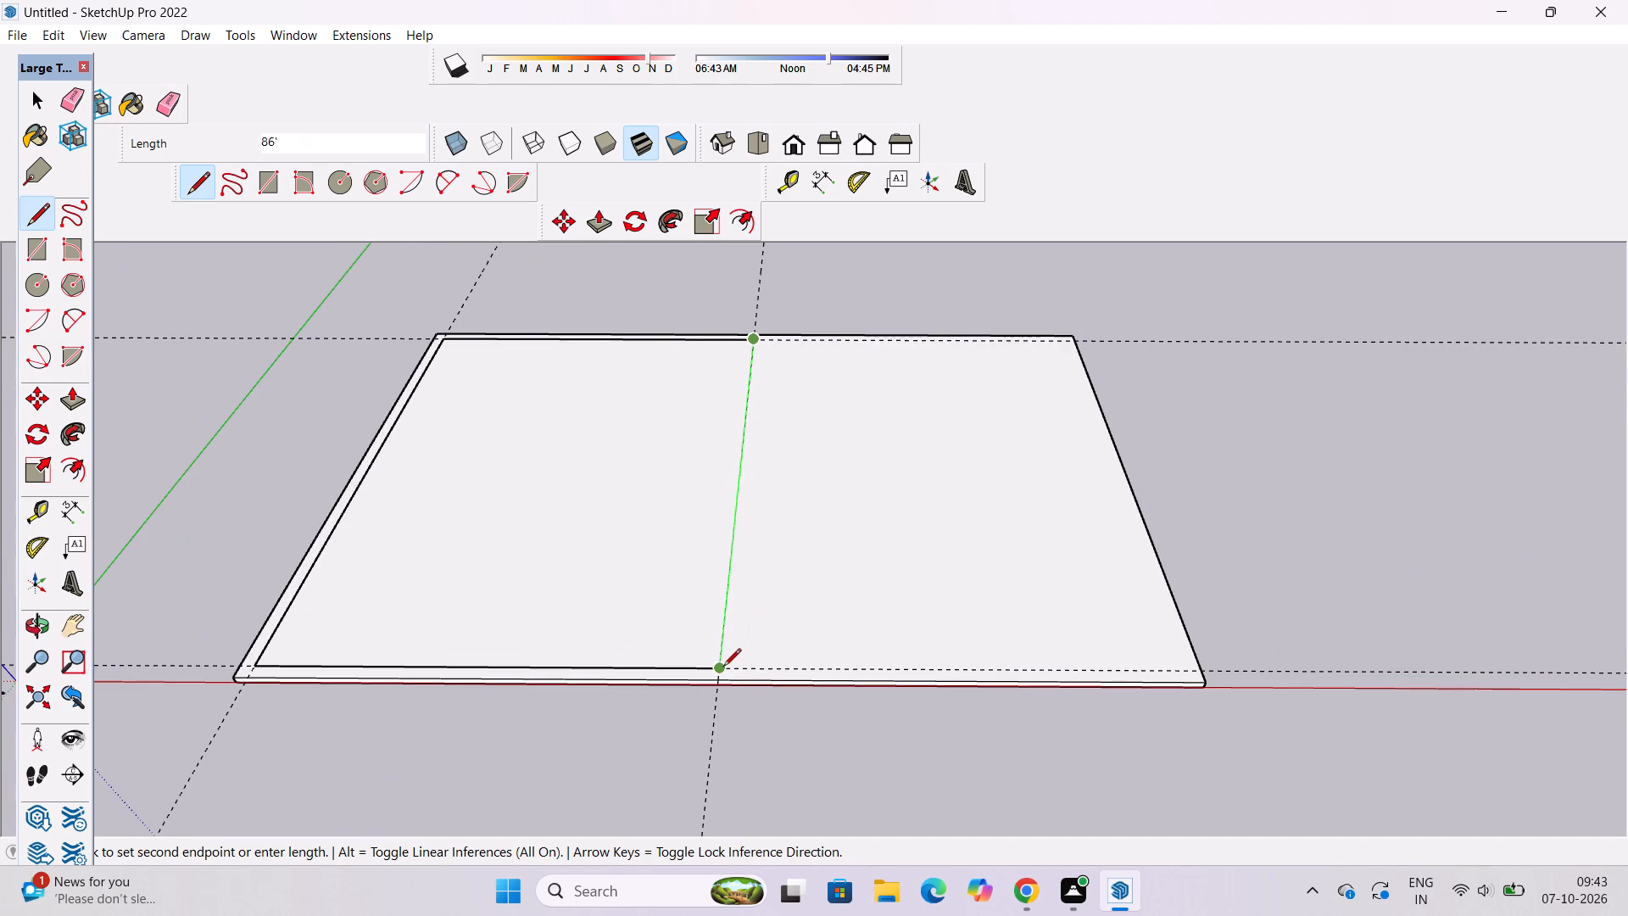
pyautogui.click(722, 669)
pyautogui.press('space')
# Erase the four dashed construction guides around the slab with the Eraser, keeping the inset rectangle's lines.
pyautogui.write('e')
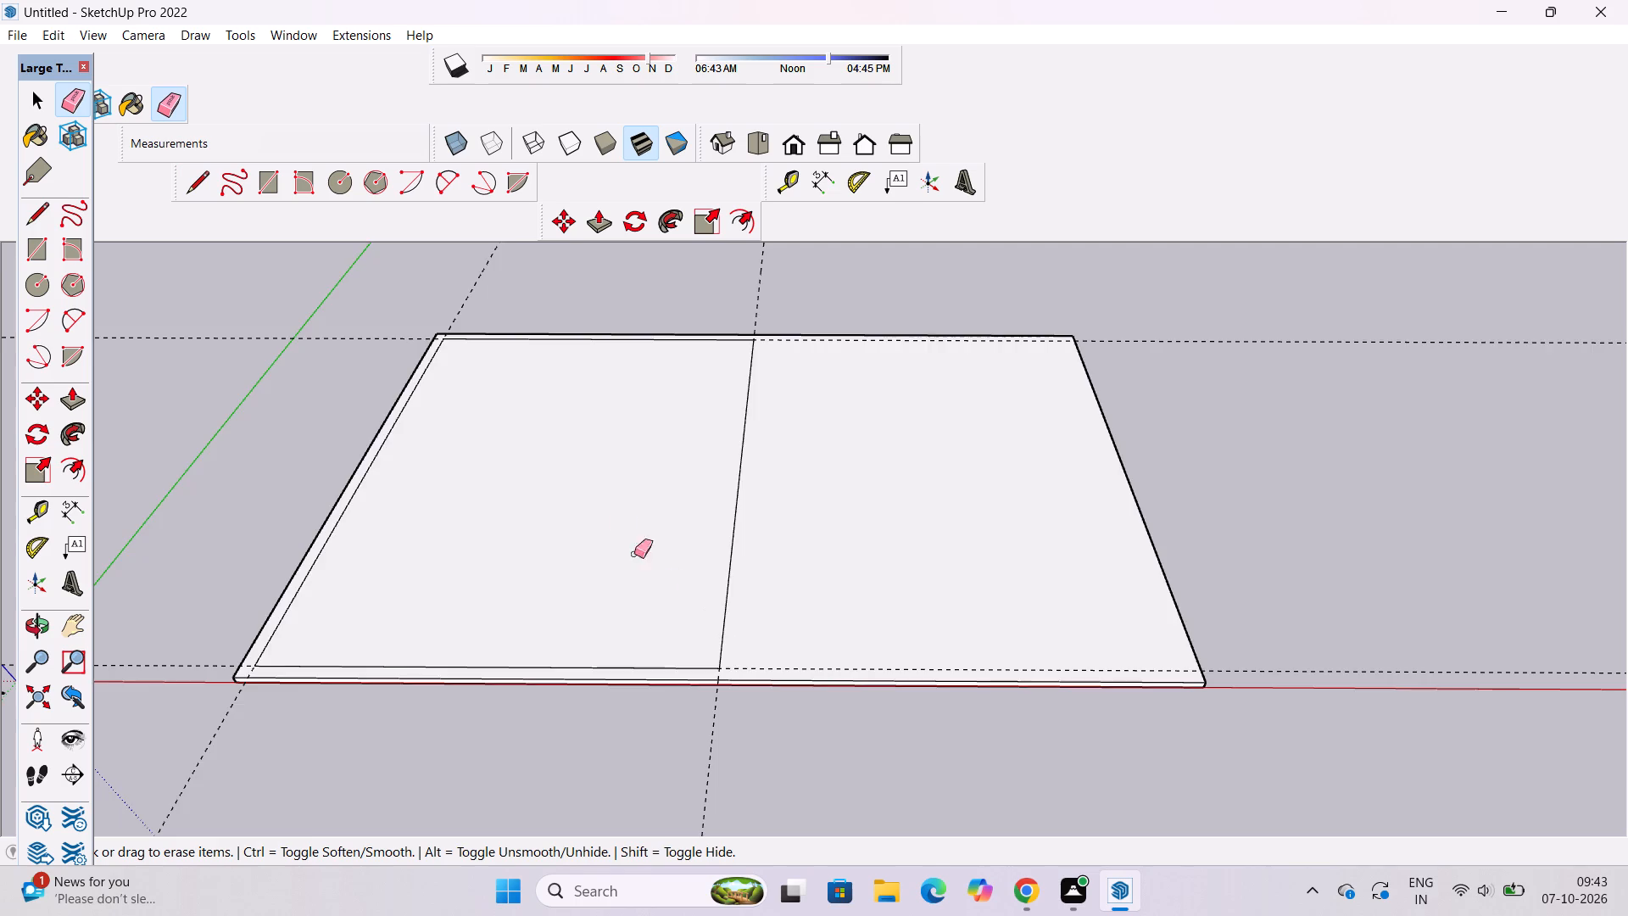
pyautogui.scroll(-5, 616, 529)
pyautogui.moveTo(339, 327); pyautogui.dragTo(336, 409)
pyautogui.moveTo(336, 541); pyautogui.dragTo(336, 648)
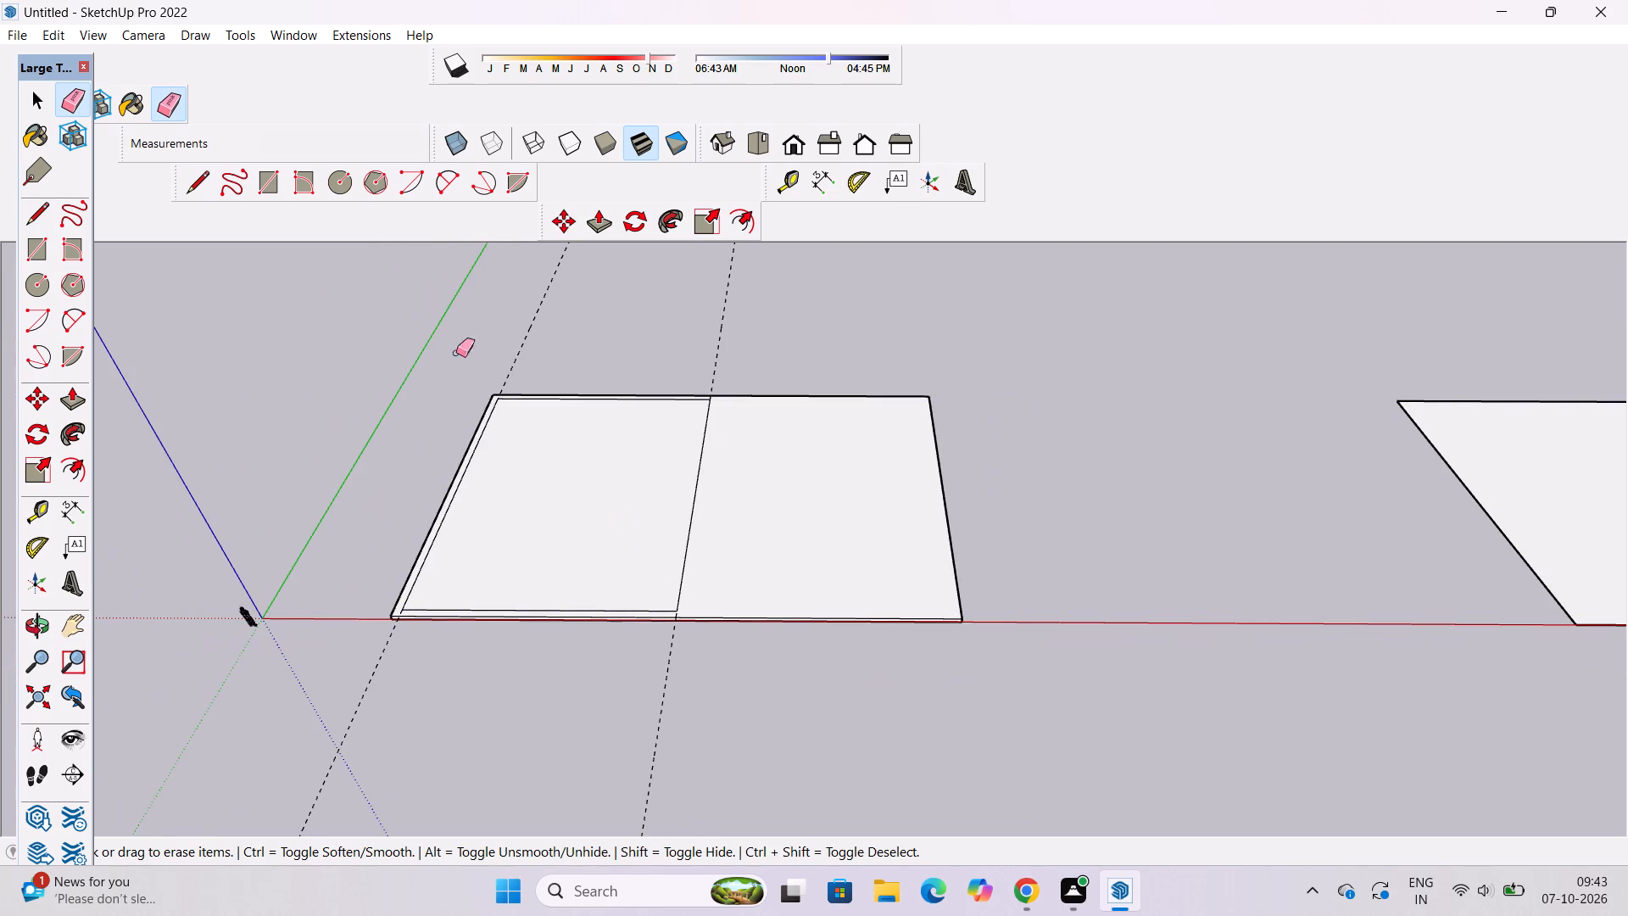
pyautogui.moveTo(497, 299); pyautogui.dragTo(536, 339)
pyautogui.moveTo(702, 334); pyautogui.dragTo(732, 356)
pyautogui.press('space')
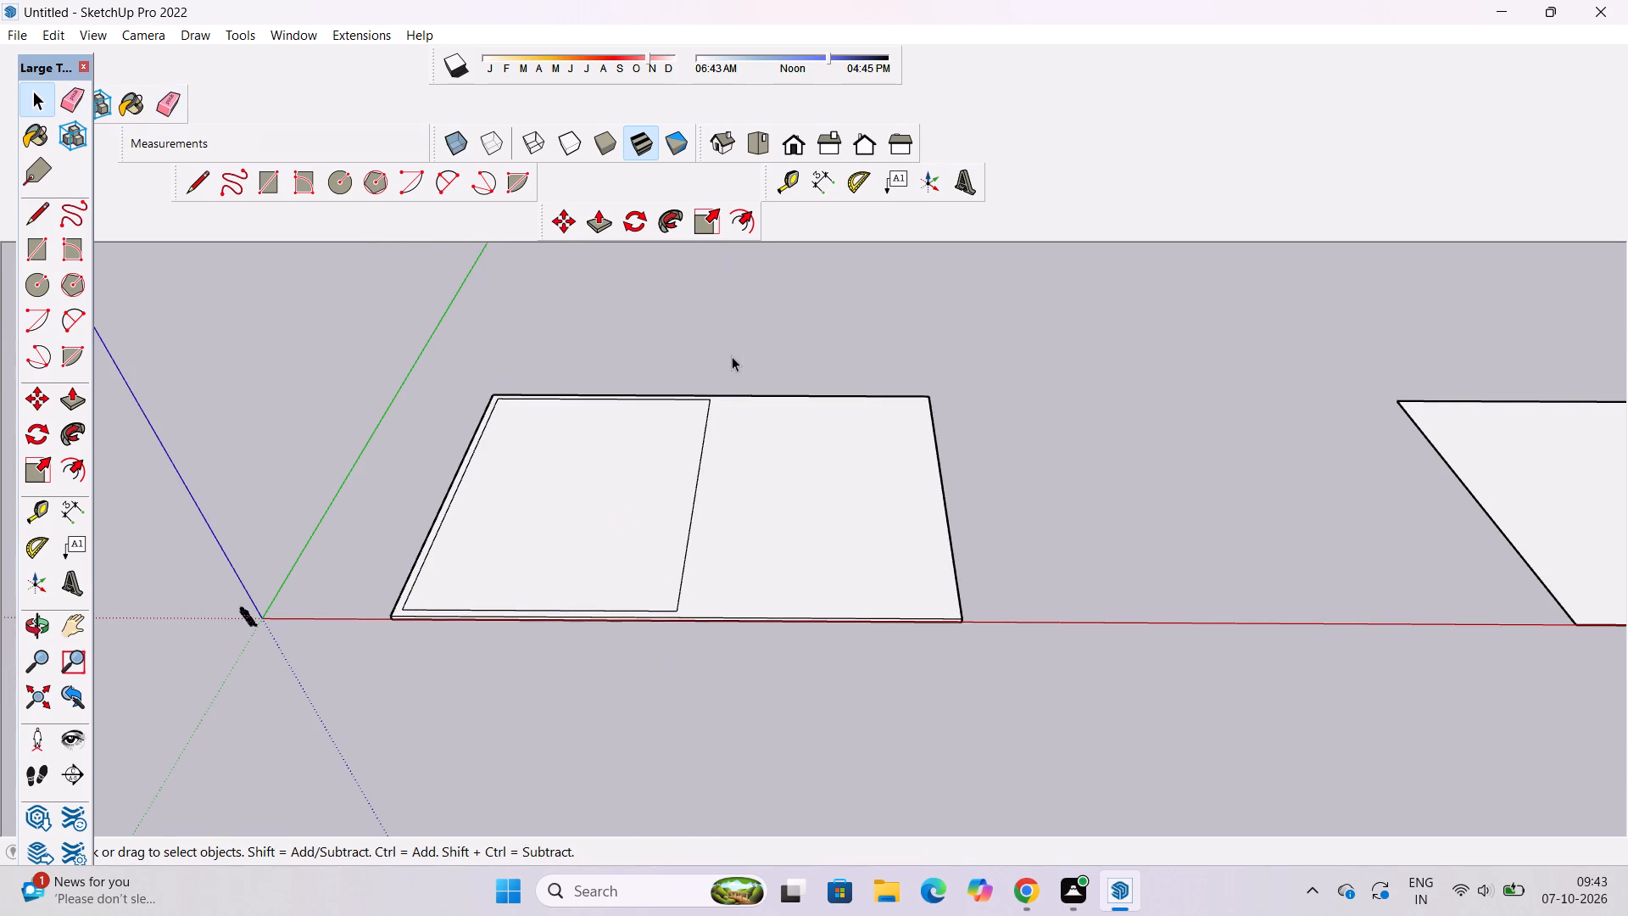
# Examine the slab with its inset rectangle and the second base face from several angles and distances.
pyautogui.press('o')
pyautogui.scroll(5, 667, 495)
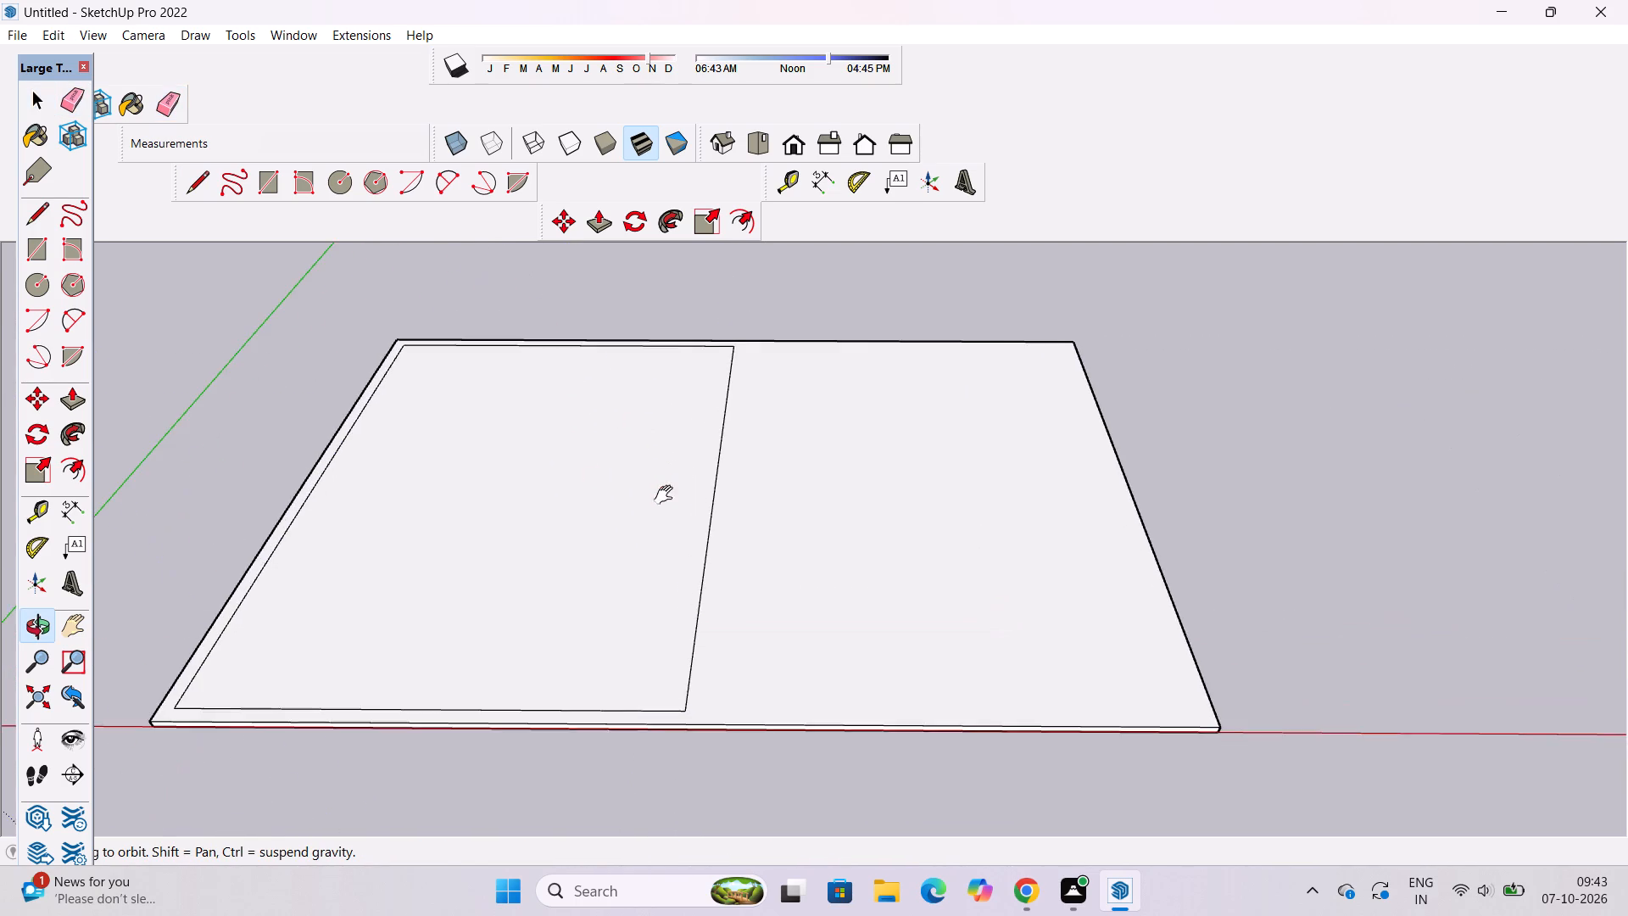
pyautogui.keyDown('shift'); pyautogui.moveTo(667, 495); pyautogui.dragTo(667, 520); pyautogui.keyUp('shift')
pyautogui.keyDown('shift'); pyautogui.moveTo(666, 536); pyautogui.dragTo(657, 428); pyautogui.keyUp('shift')
pyautogui.scroll(-9, 657, 424)
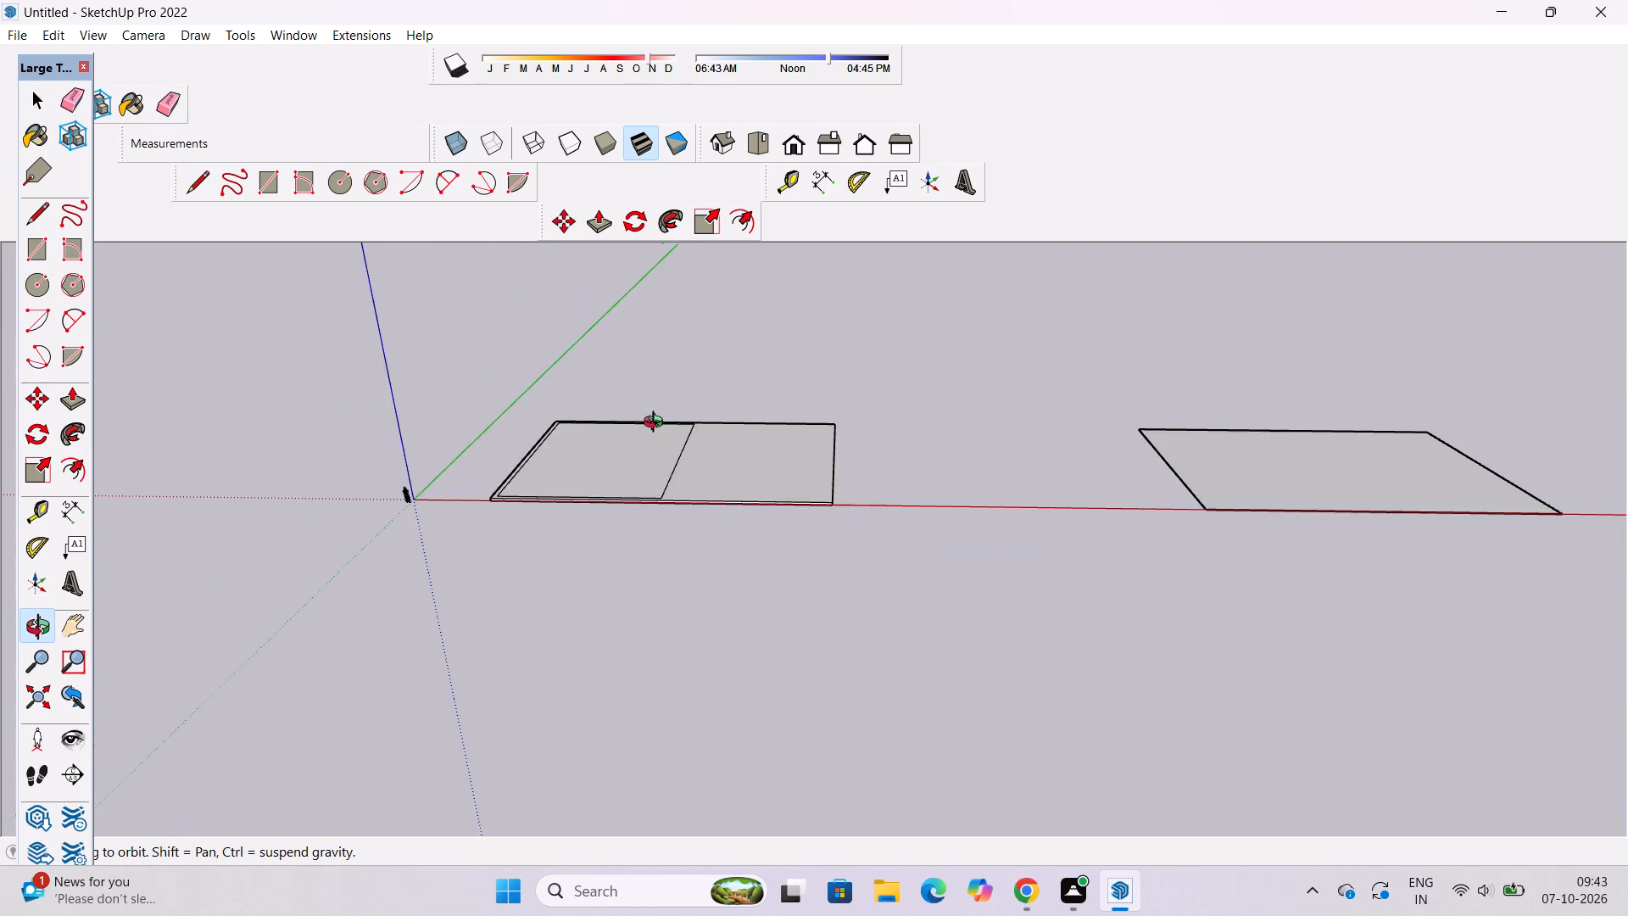
pyautogui.keyDown('shift'); pyautogui.moveTo(638, 461); pyautogui.dragTo(642, 428); pyautogui.keyUp('shift')
pyautogui.keyDown('shift'); pyautogui.moveTo(642, 427); pyautogui.dragTo(640, 533); pyautogui.keyUp('shift')
pyautogui.scroll(7, 509, 524)
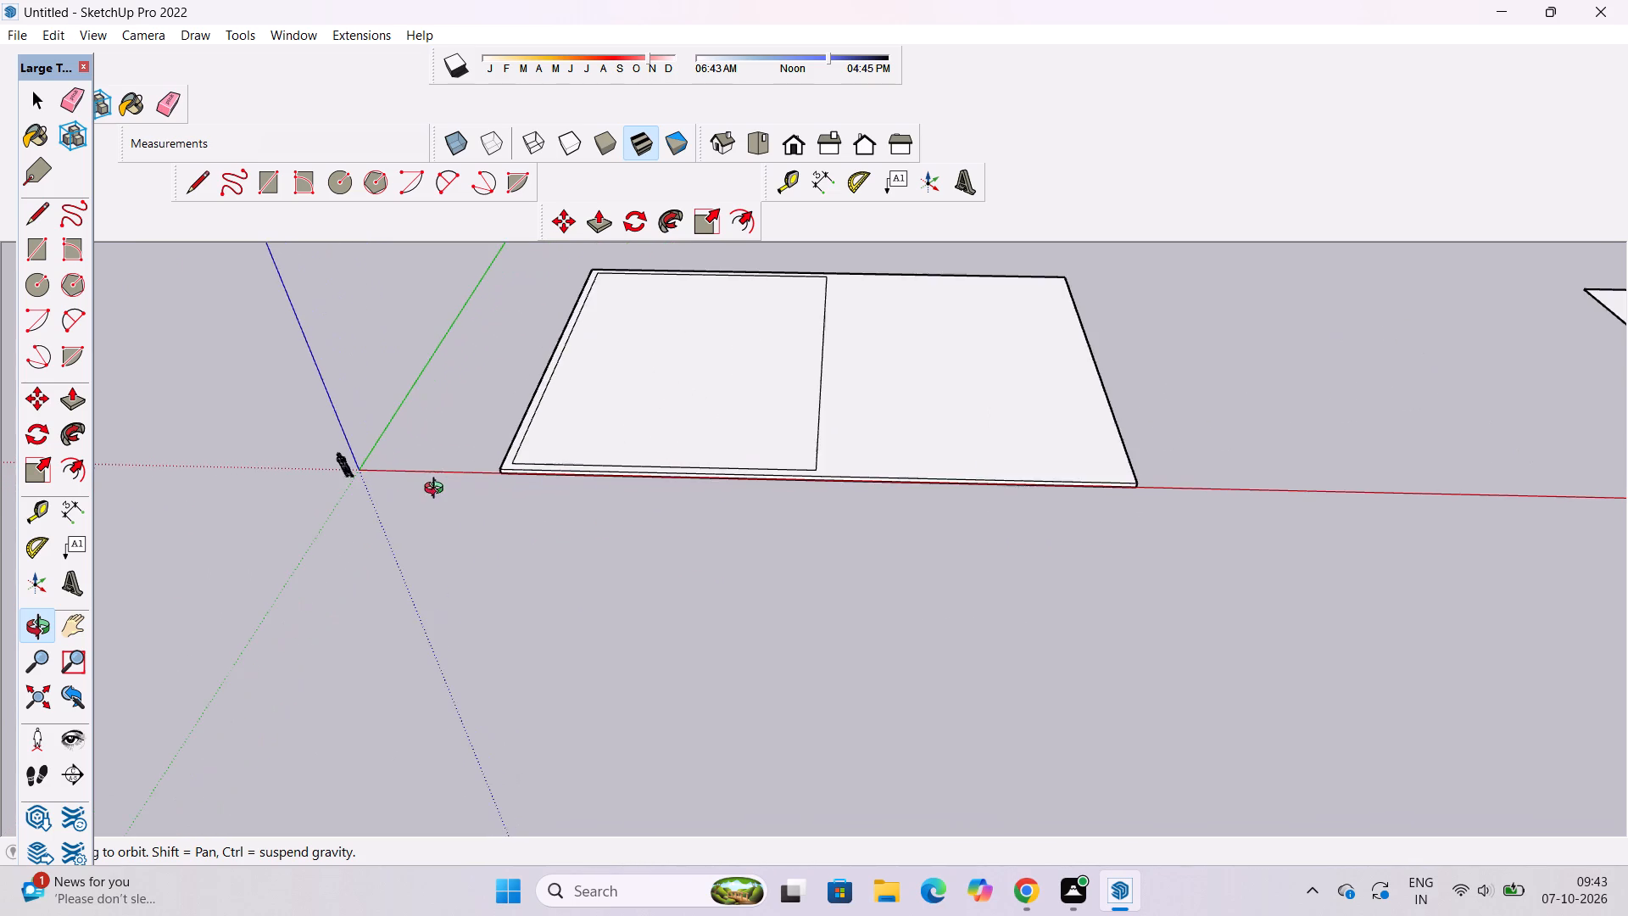
pyautogui.keyDown('shift'); pyautogui.moveTo(656, 422); pyautogui.dragTo(590, 435); pyautogui.keyUp('shift')
pyautogui.moveTo(612, 435); pyautogui.dragTo(619, 460)
pyautogui.scroll(-1, 619, 460)
pyautogui.keyDown('shift'); pyautogui.moveTo(619, 455); pyautogui.dragTo(607, 472); pyautogui.keyUp('shift')
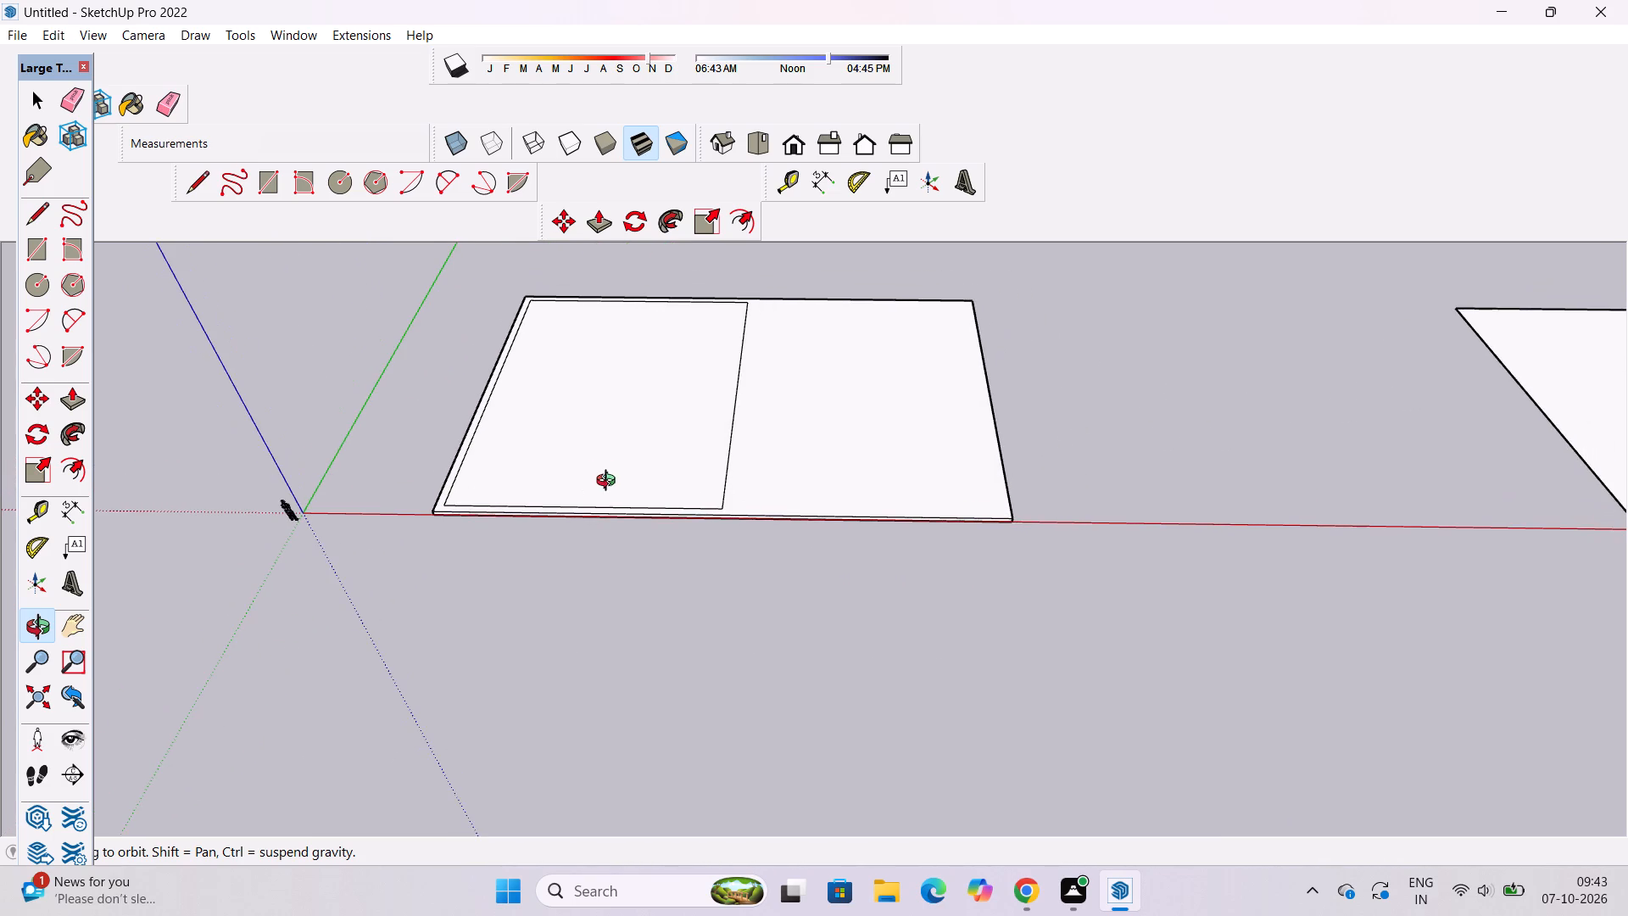
pyautogui.scroll(1, 610, 484)
pyautogui.moveTo(619, 496); pyautogui.dragTo(587, 485)
pyautogui.keyDown('shift'); pyautogui.moveTo(586, 490); pyautogui.dragTo(575, 543); pyautogui.keyUp('shift')
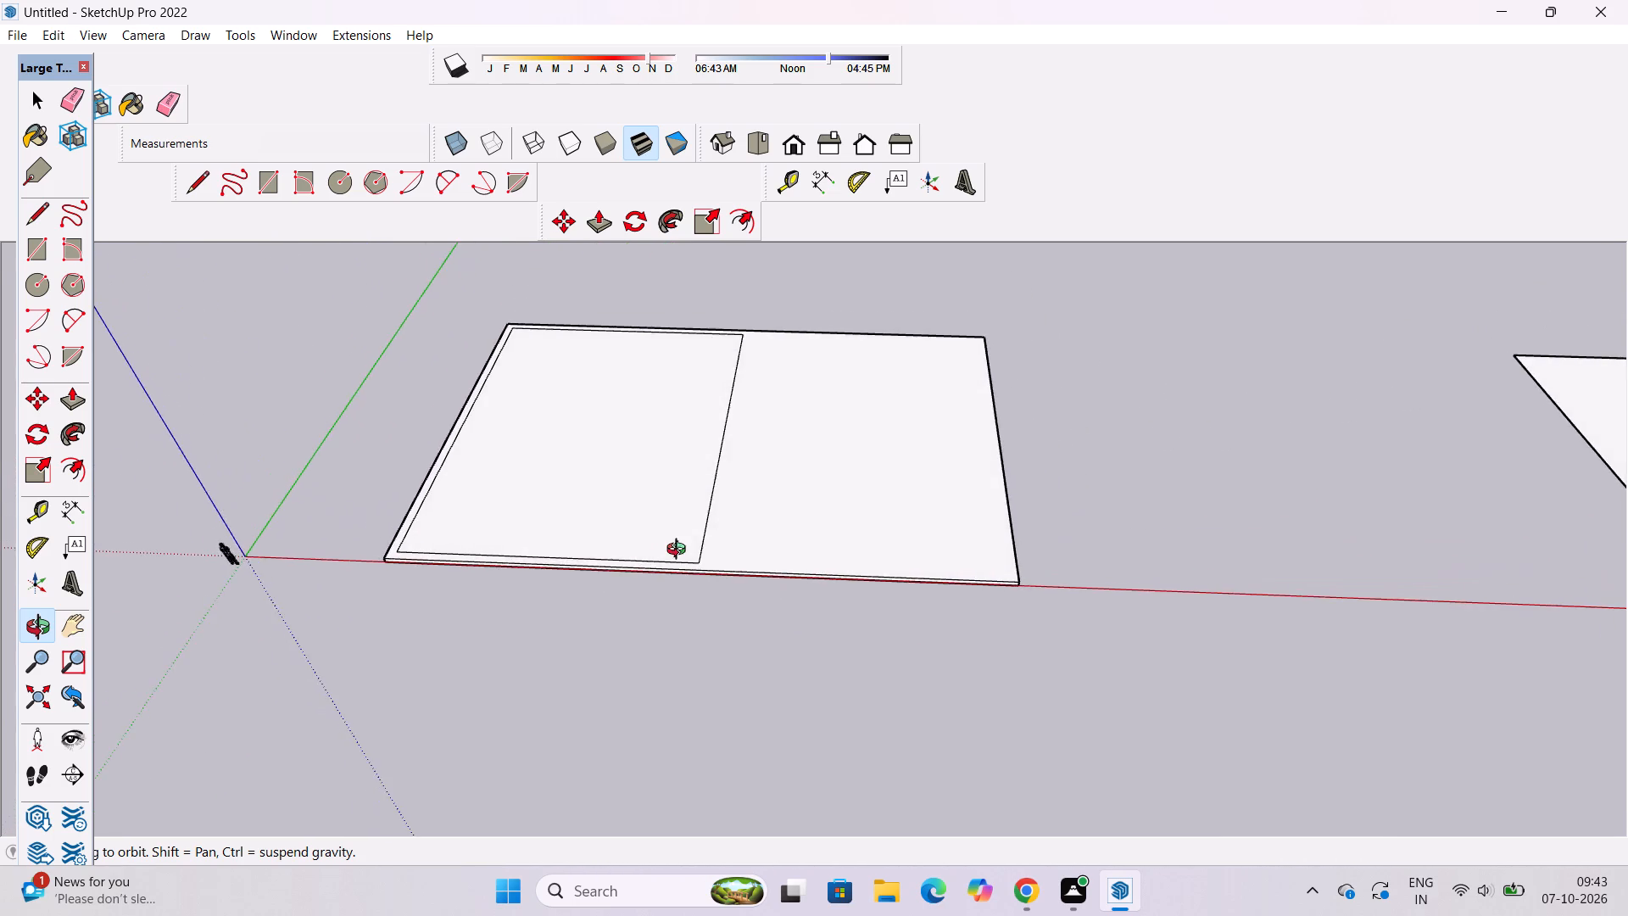
pyautogui.scroll(3, 680, 551)
pyautogui.keyDown('shift'); pyautogui.moveTo(674, 539); pyautogui.dragTo(528, 539); pyautogui.keyUp('shift')
pyautogui.moveTo(531, 542); pyautogui.dragTo(538, 559)
pyautogui.scroll(1, 538, 559)
pyautogui.keyDown('shift'); pyautogui.click(538, 557); pyautogui.keyUp('shift')
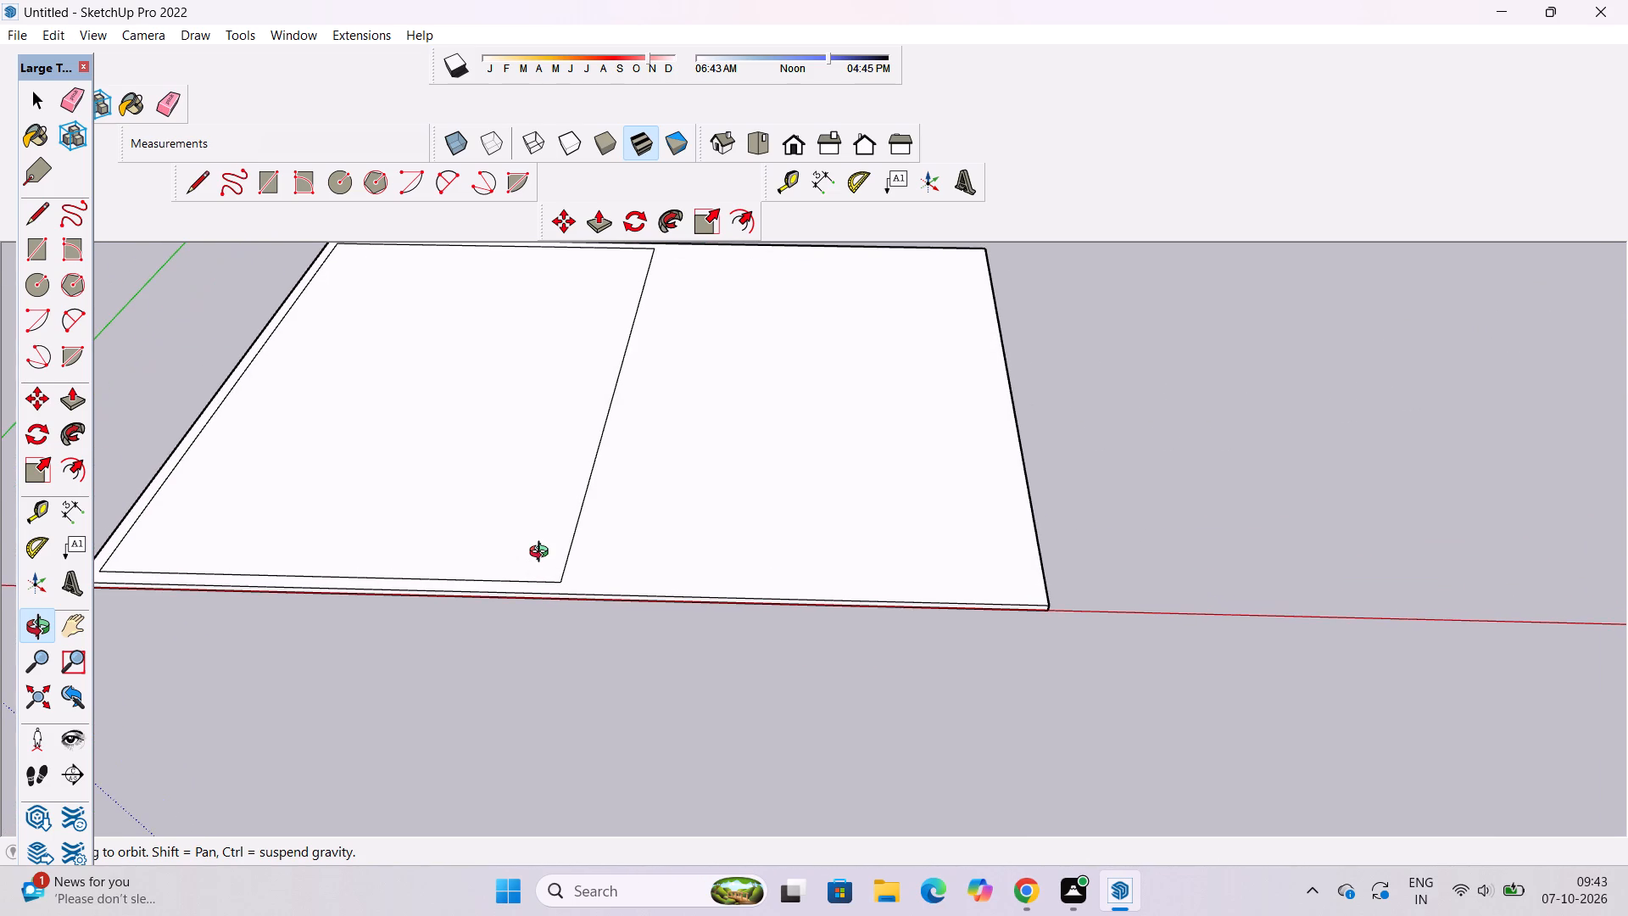
pyautogui.scroll(-2, 558, 526)
pyautogui.keyDown('shift'); pyautogui.moveTo(581, 528); pyautogui.dragTo(591, 550); pyautogui.keyUp('shift')
pyautogui.scroll(-5, 602, 541)
pyautogui.moveTo(602, 541); pyautogui.dragTo(599, 617)
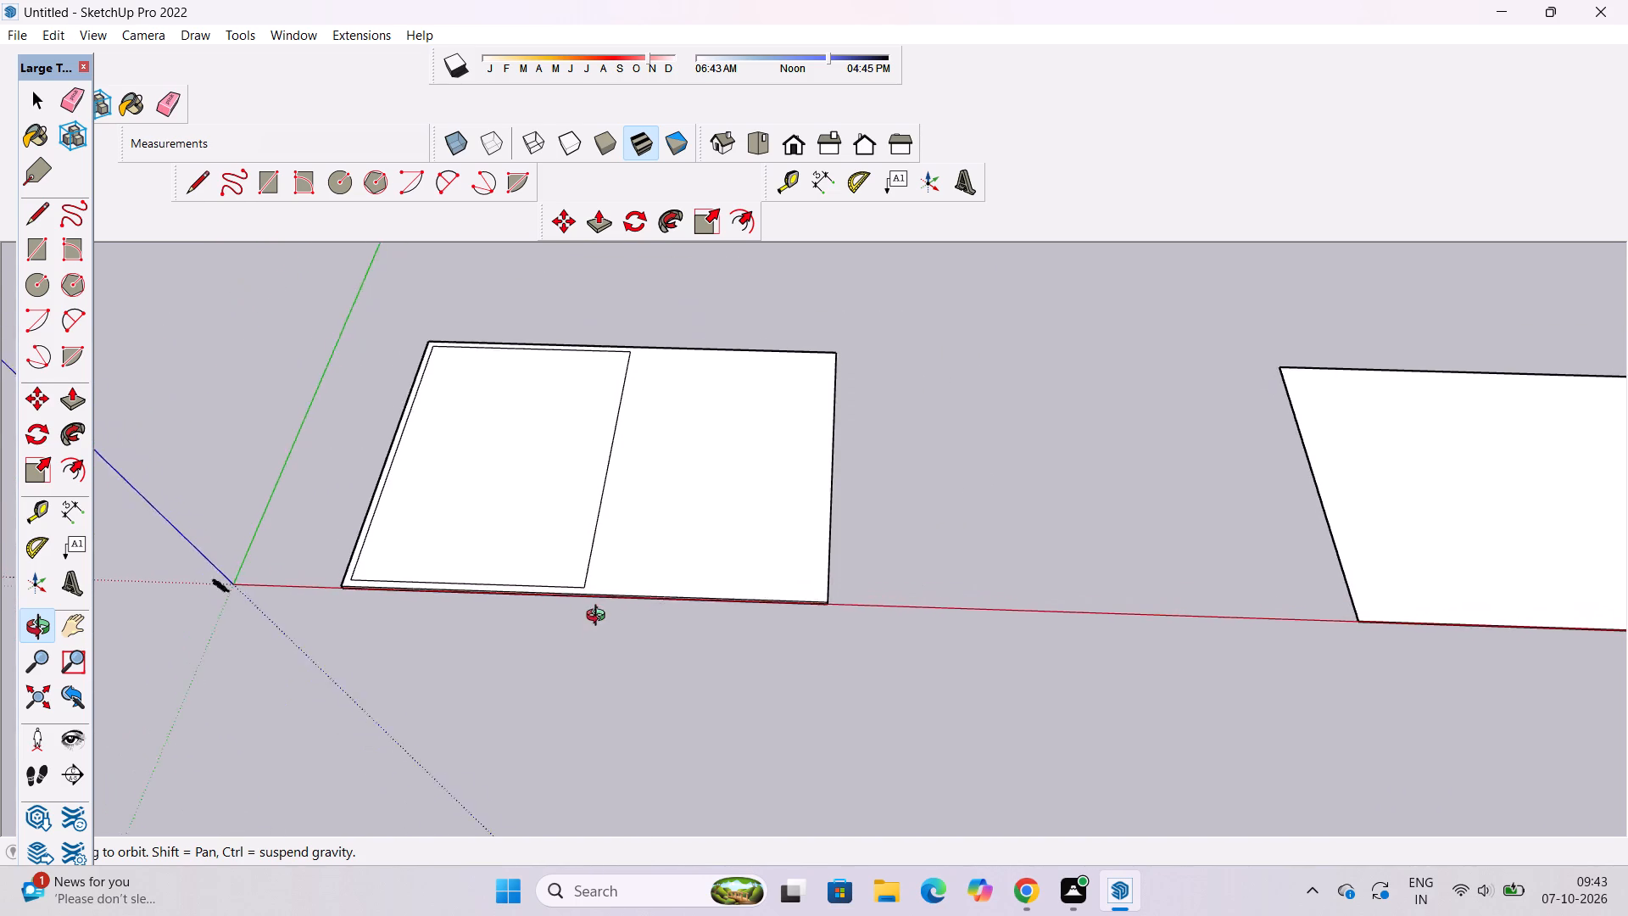
pyautogui.moveTo(599, 617); pyautogui.dragTo(607, 642)
pyautogui.scroll(3, 655, 586)
pyautogui.keyDown('shift'); pyautogui.moveTo(652, 591); pyautogui.dragTo(645, 612); pyautogui.keyUp('shift')
pyautogui.scroll(2, 645, 612)
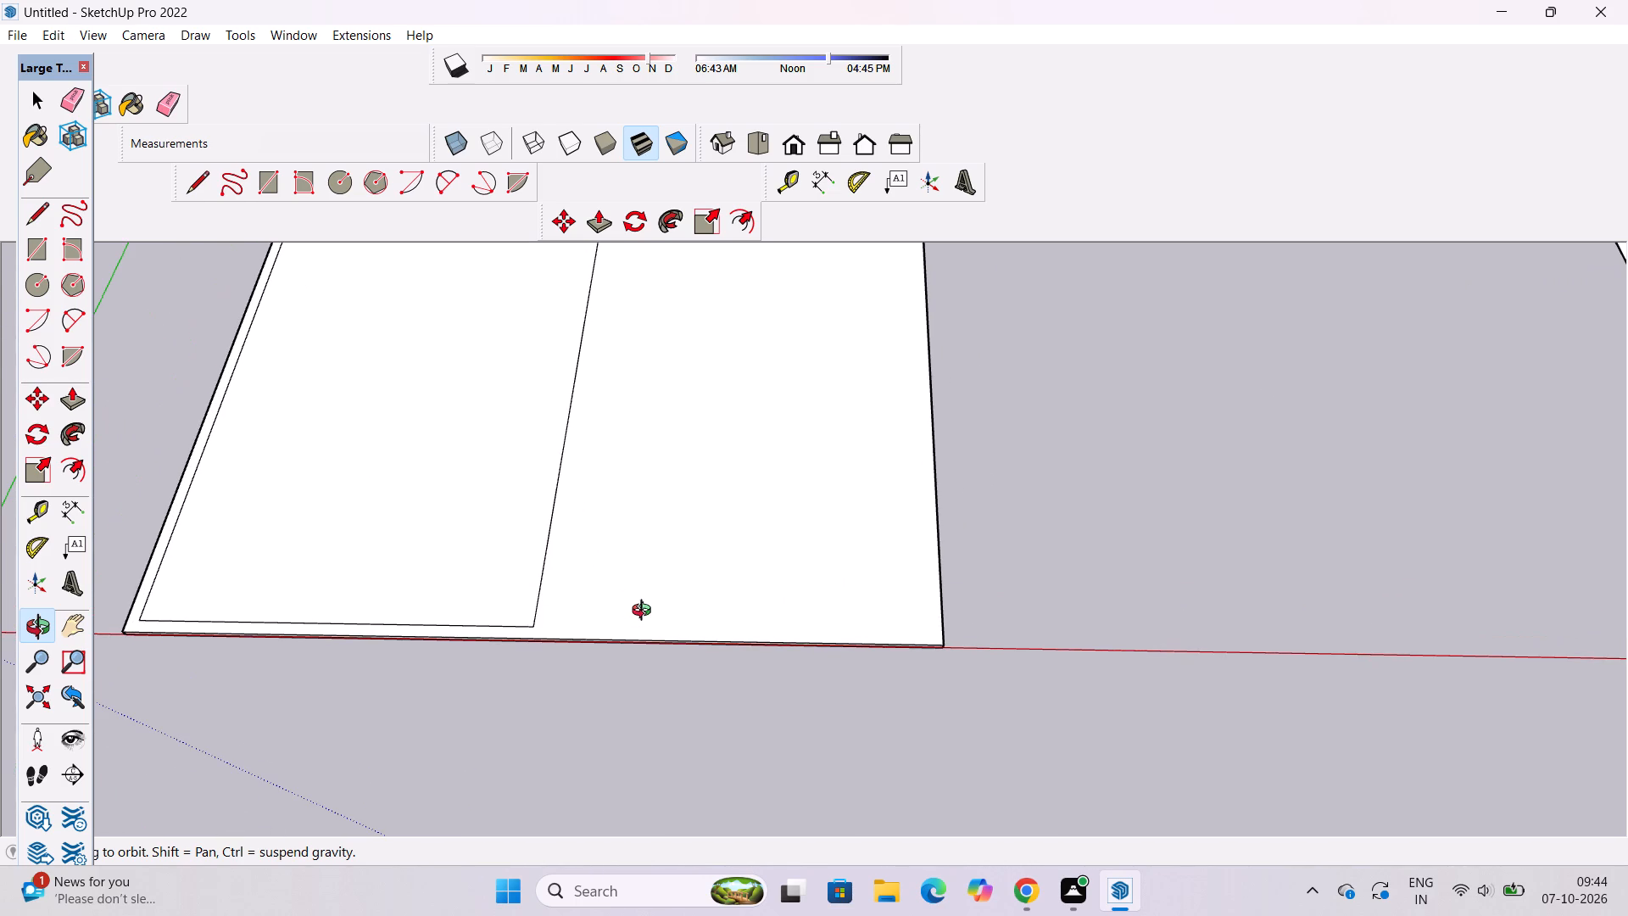
pyautogui.keyDown('shift'); pyautogui.moveTo(679, 575); pyautogui.dragTo(648, 594); pyautogui.keyUp('shift')
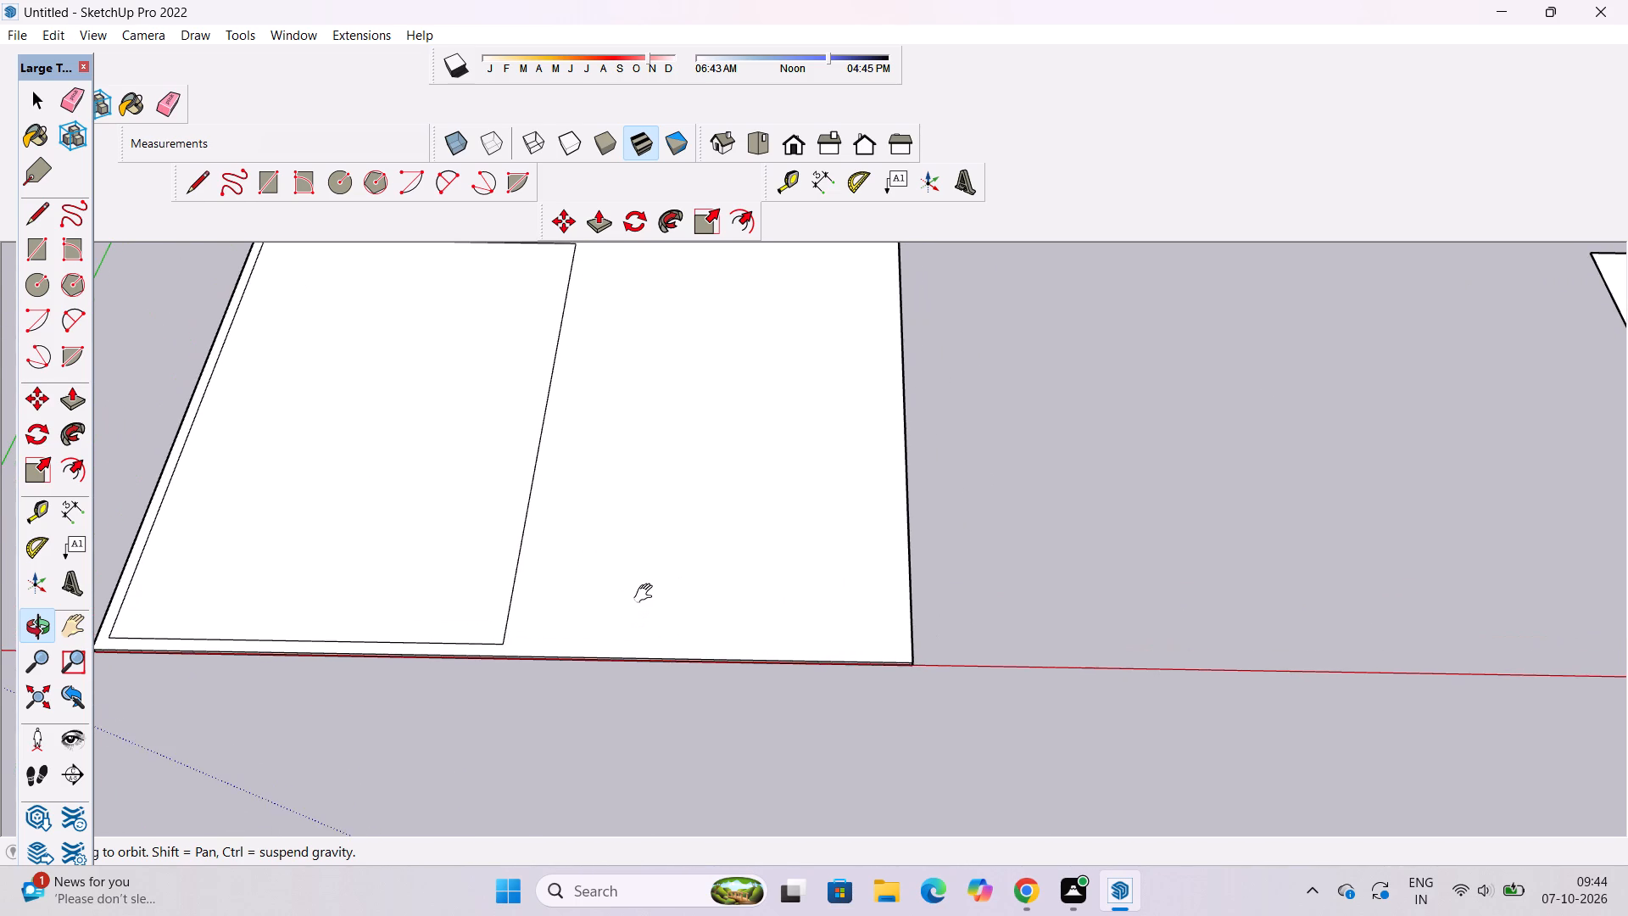
pyautogui.keyDown('shift'); pyautogui.scroll(-6, 647, 594); pyautogui.keyUp('shift')
pyautogui.keyDown('shift'); pyautogui.moveTo(650, 589); pyautogui.dragTo(653, 612); pyautogui.keyUp('shift')
pyautogui.scroll(2, 653, 612)
pyautogui.moveTo(653, 606); pyautogui.dragTo(655, 442)
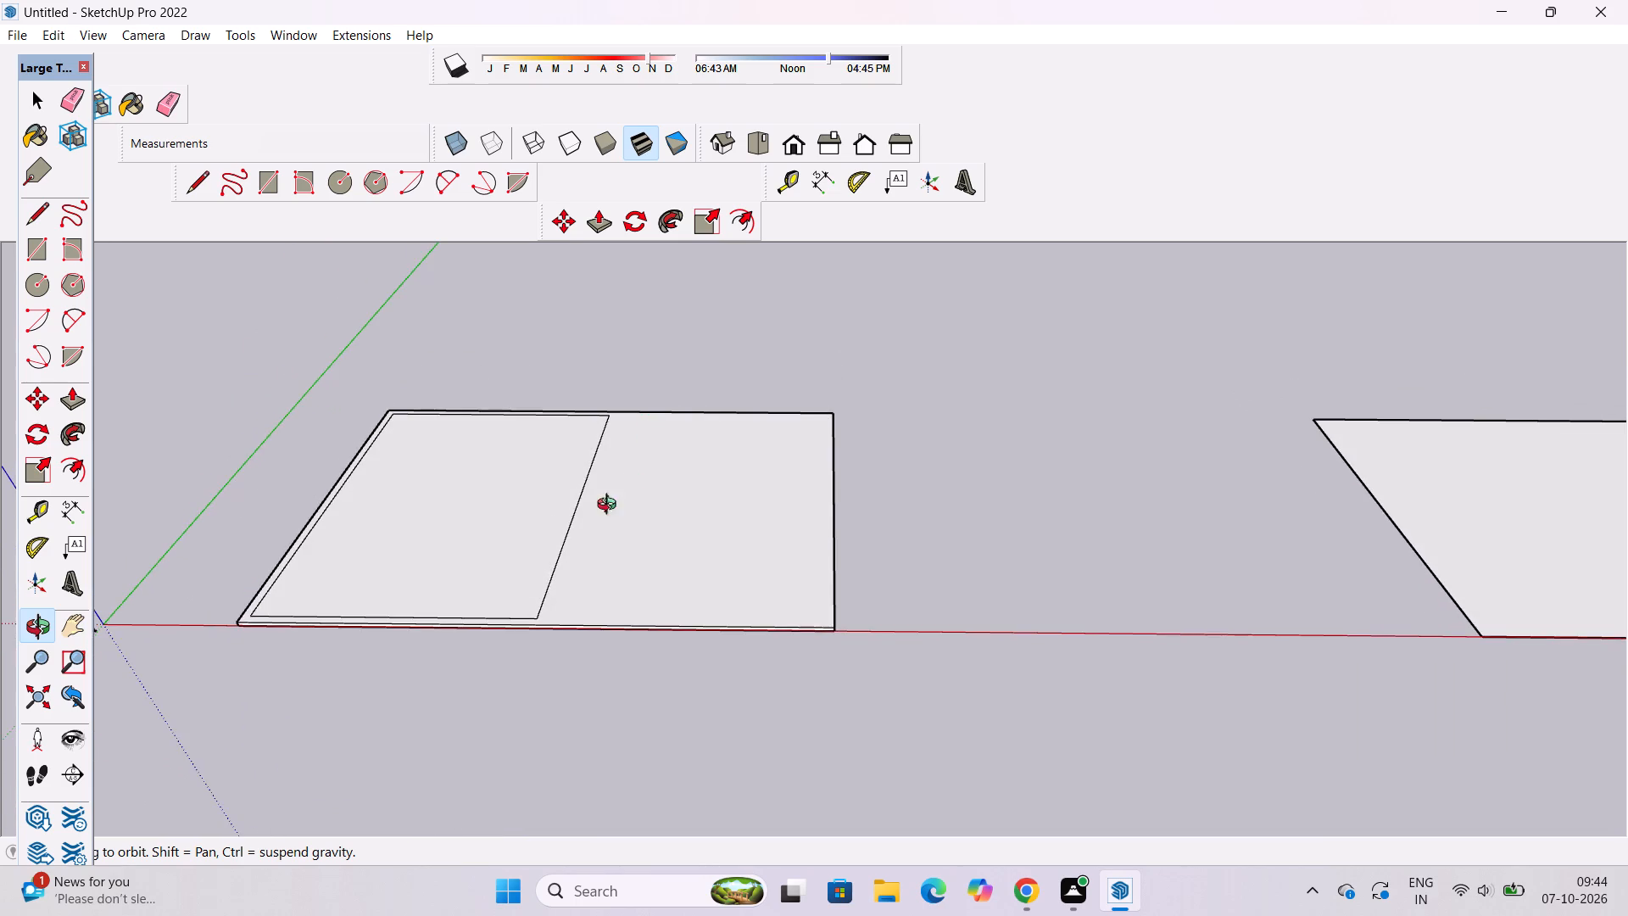
pyautogui.moveTo(523, 534); pyautogui.dragTo(756, 418)
pyautogui.scroll(-9, 778, 401)
pyautogui.moveTo(785, 450); pyautogui.dragTo(785, 584)
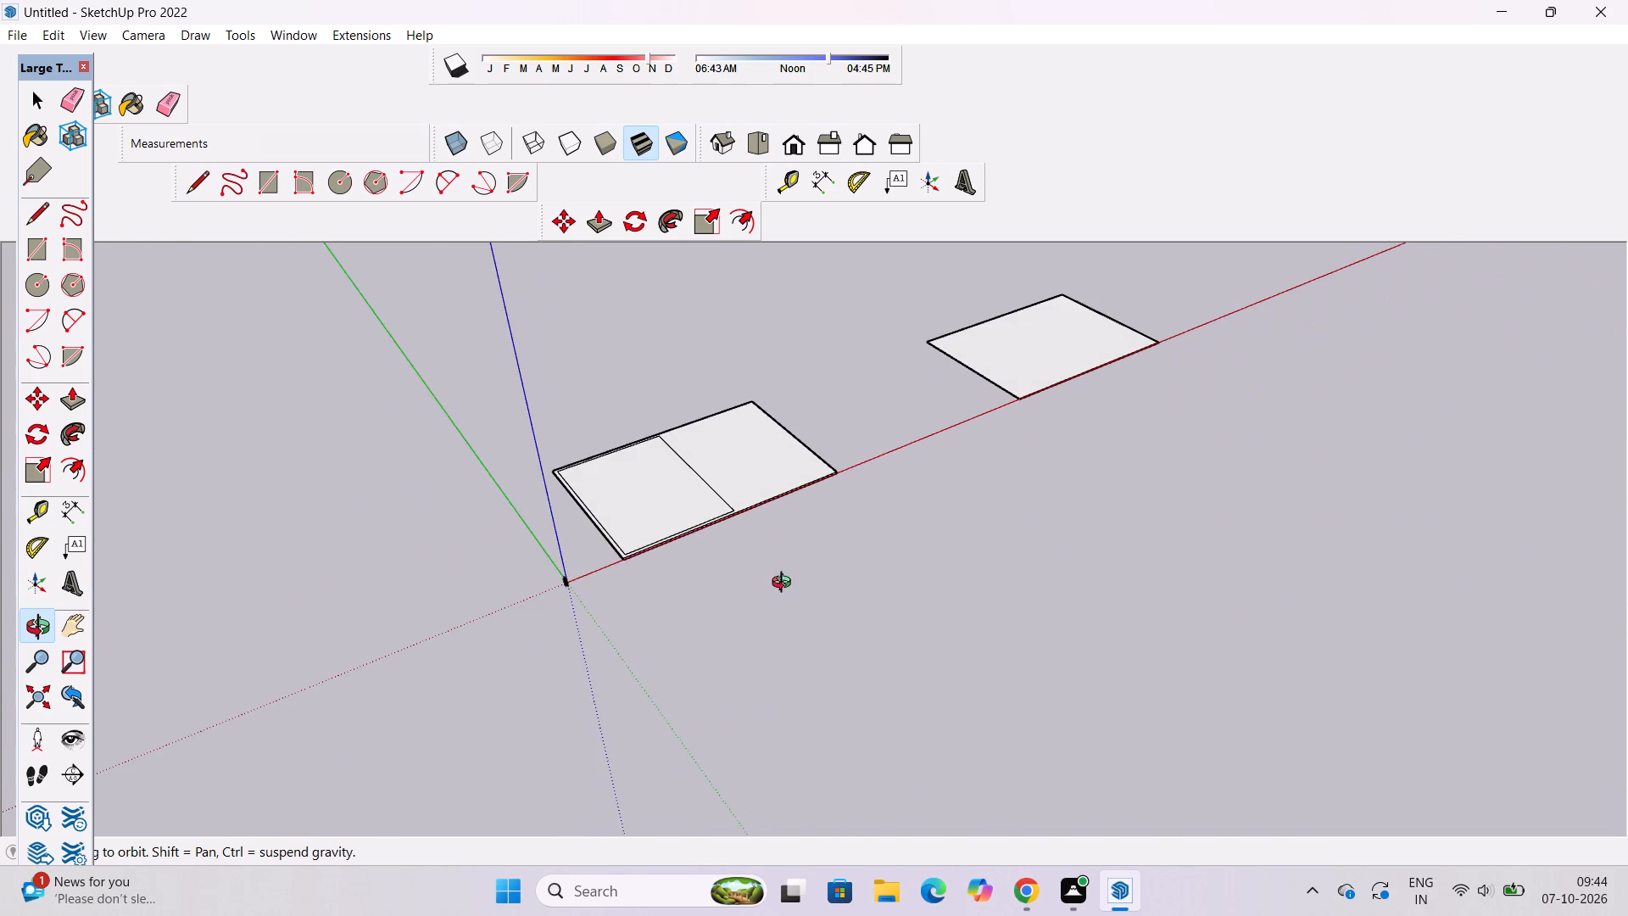
pyautogui.scroll(2, 785, 584)
pyautogui.keyDown('shift'); pyautogui.moveTo(806, 551); pyautogui.dragTo(806, 562); pyautogui.keyUp('shift')
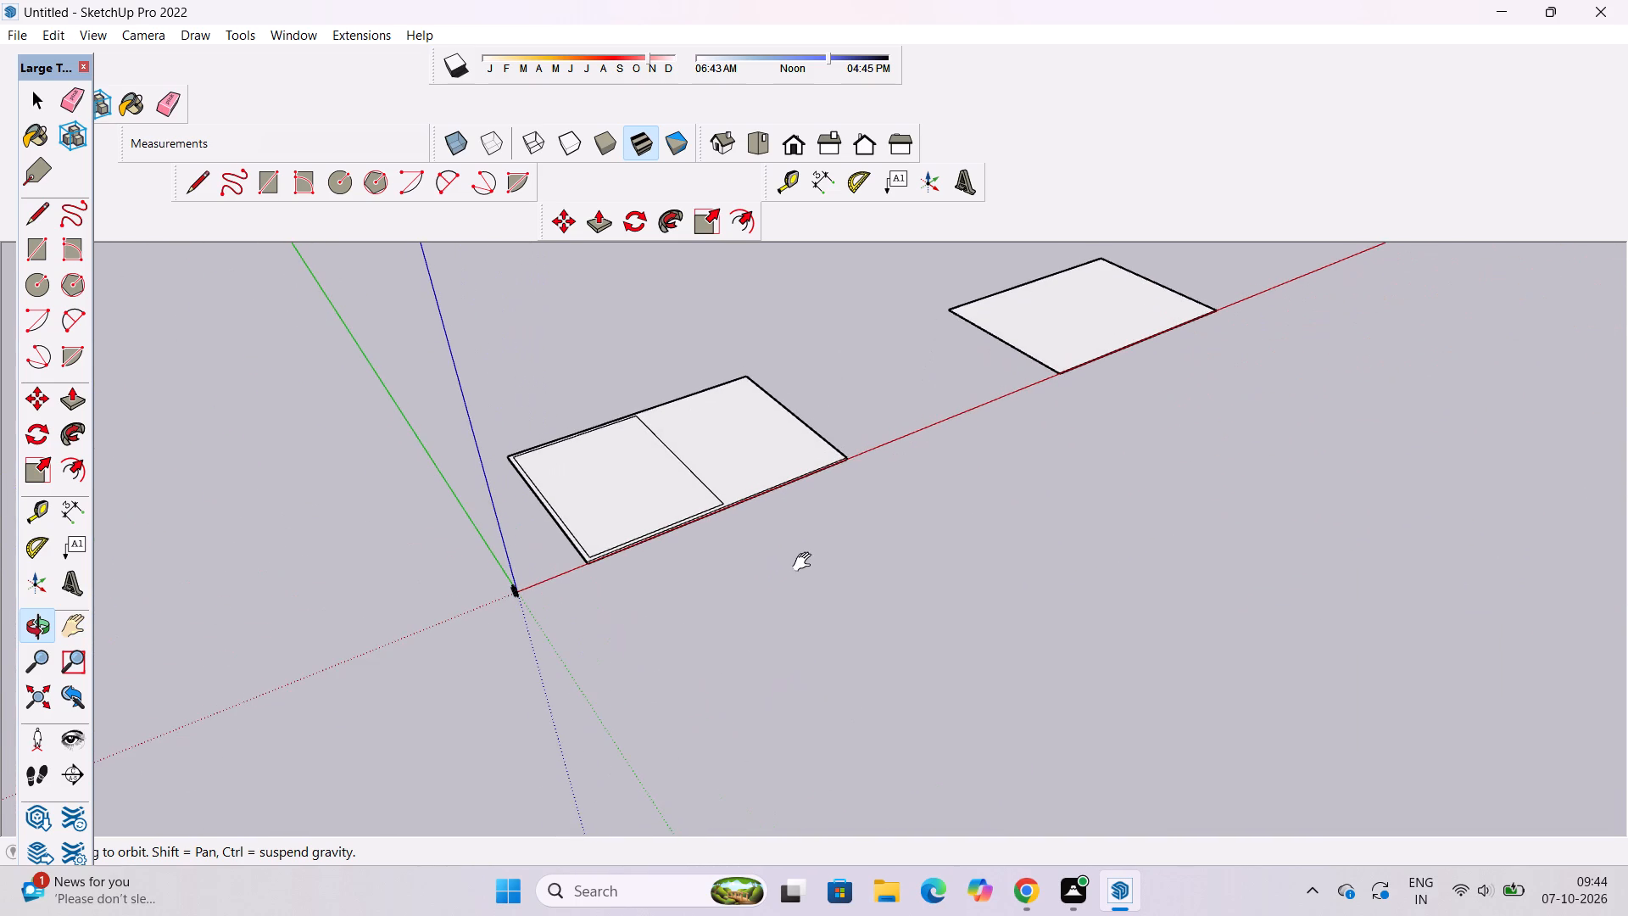
pyautogui.keyDown('shift'); pyautogui.moveTo(806, 562); pyautogui.dragTo(778, 572); pyautogui.keyUp('shift')
pyautogui.scroll(-3, 773, 564)
pyautogui.scroll(5, 773, 530)
pyautogui.keyDown('shift'); pyautogui.moveTo(790, 511); pyautogui.dragTo(785, 596); pyautogui.keyUp('shift')
pyautogui.moveTo(764, 595); pyautogui.dragTo(681, 592)
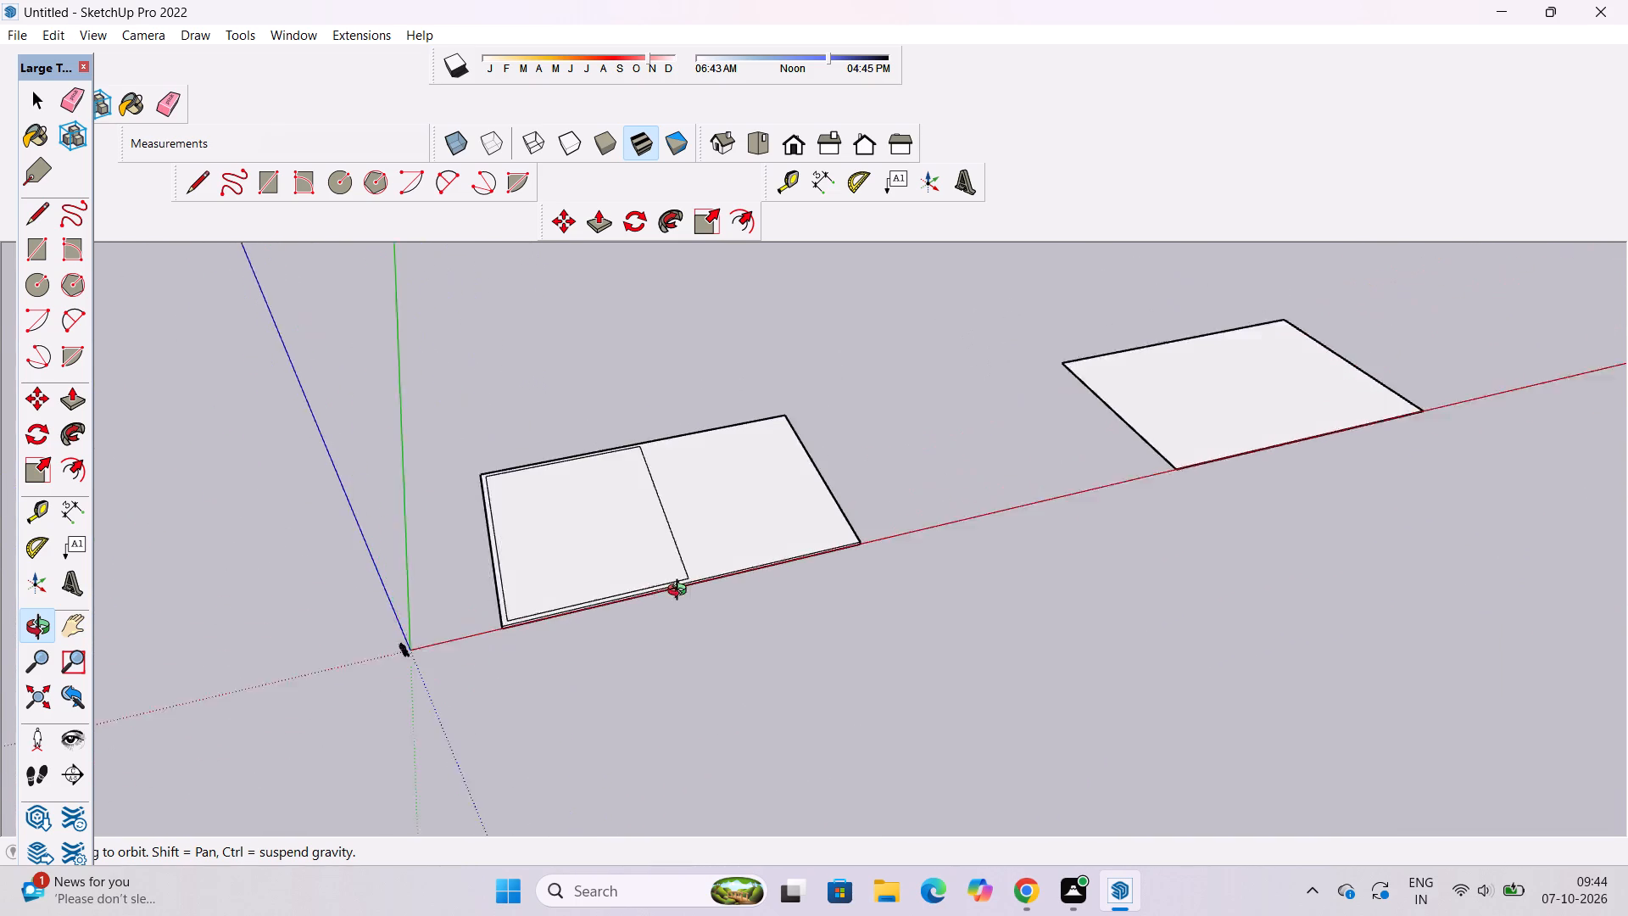
pyautogui.moveTo(681, 592); pyautogui.dragTo(654, 590)
pyautogui.scroll(4, 703, 522)
pyautogui.keyDown('shift'); pyautogui.moveTo(711, 523); pyautogui.dragTo(677, 571); pyautogui.keyUp('shift')
pyautogui.moveTo(699, 576); pyautogui.dragTo(650, 570)
pyautogui.scroll(4, 666, 567)
pyautogui.keyDown('shift'); pyautogui.moveTo(666, 567); pyautogui.dragTo(588, 589); pyautogui.keyUp('shift')
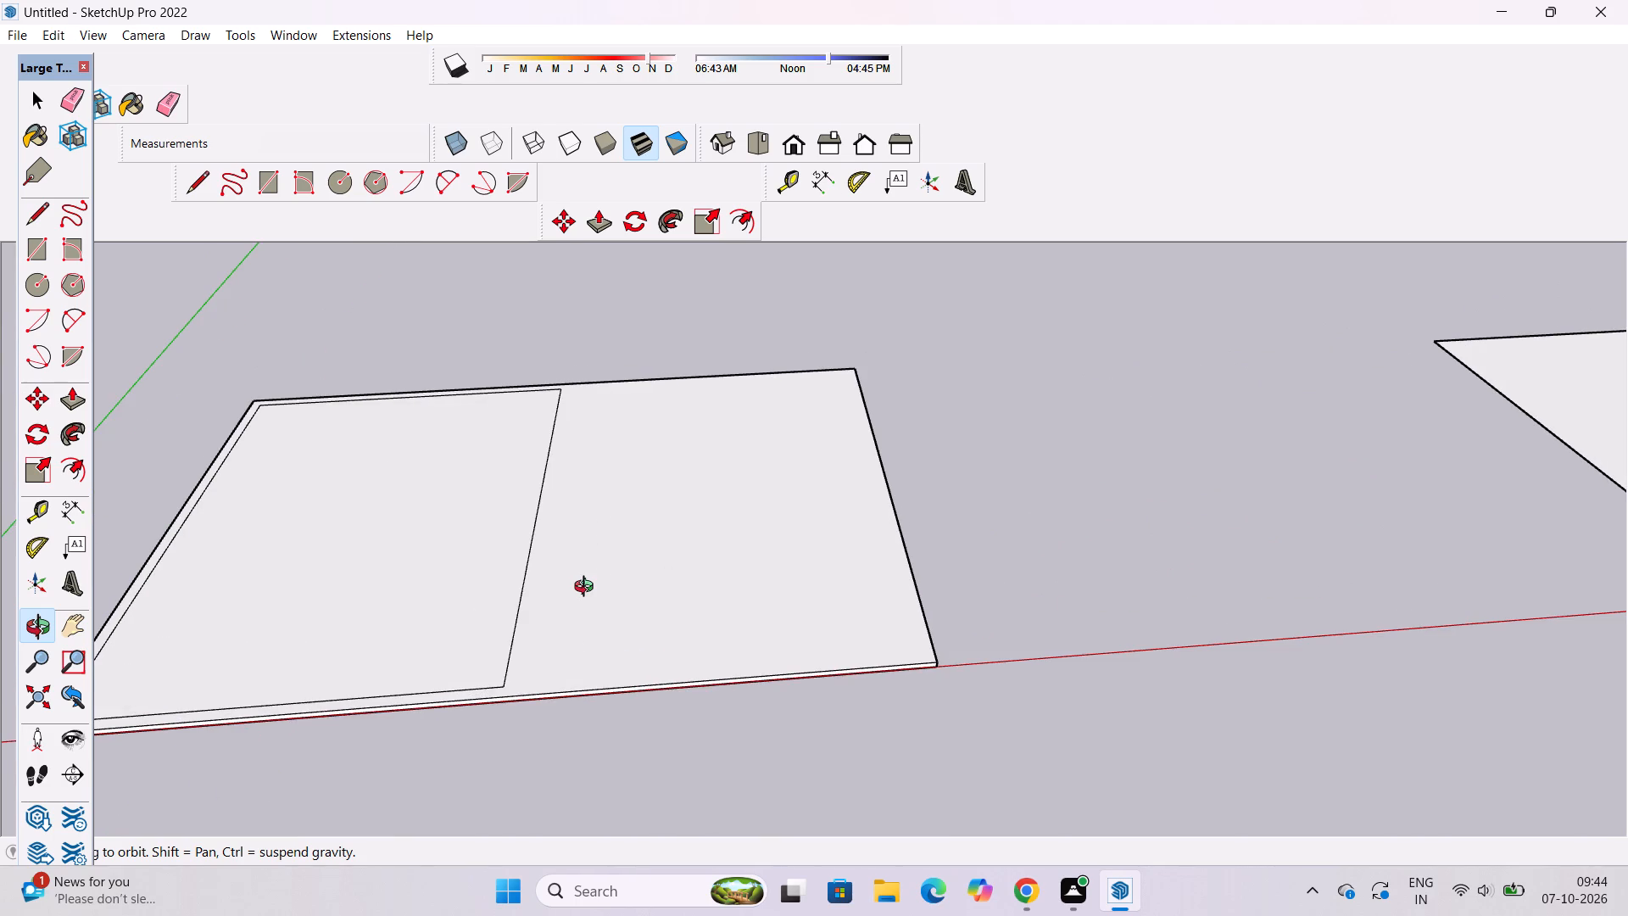
pyautogui.scroll(-3, 588, 588)
pyautogui.scroll(4, 588, 588)
pyautogui.scroll(-1, 588, 588)
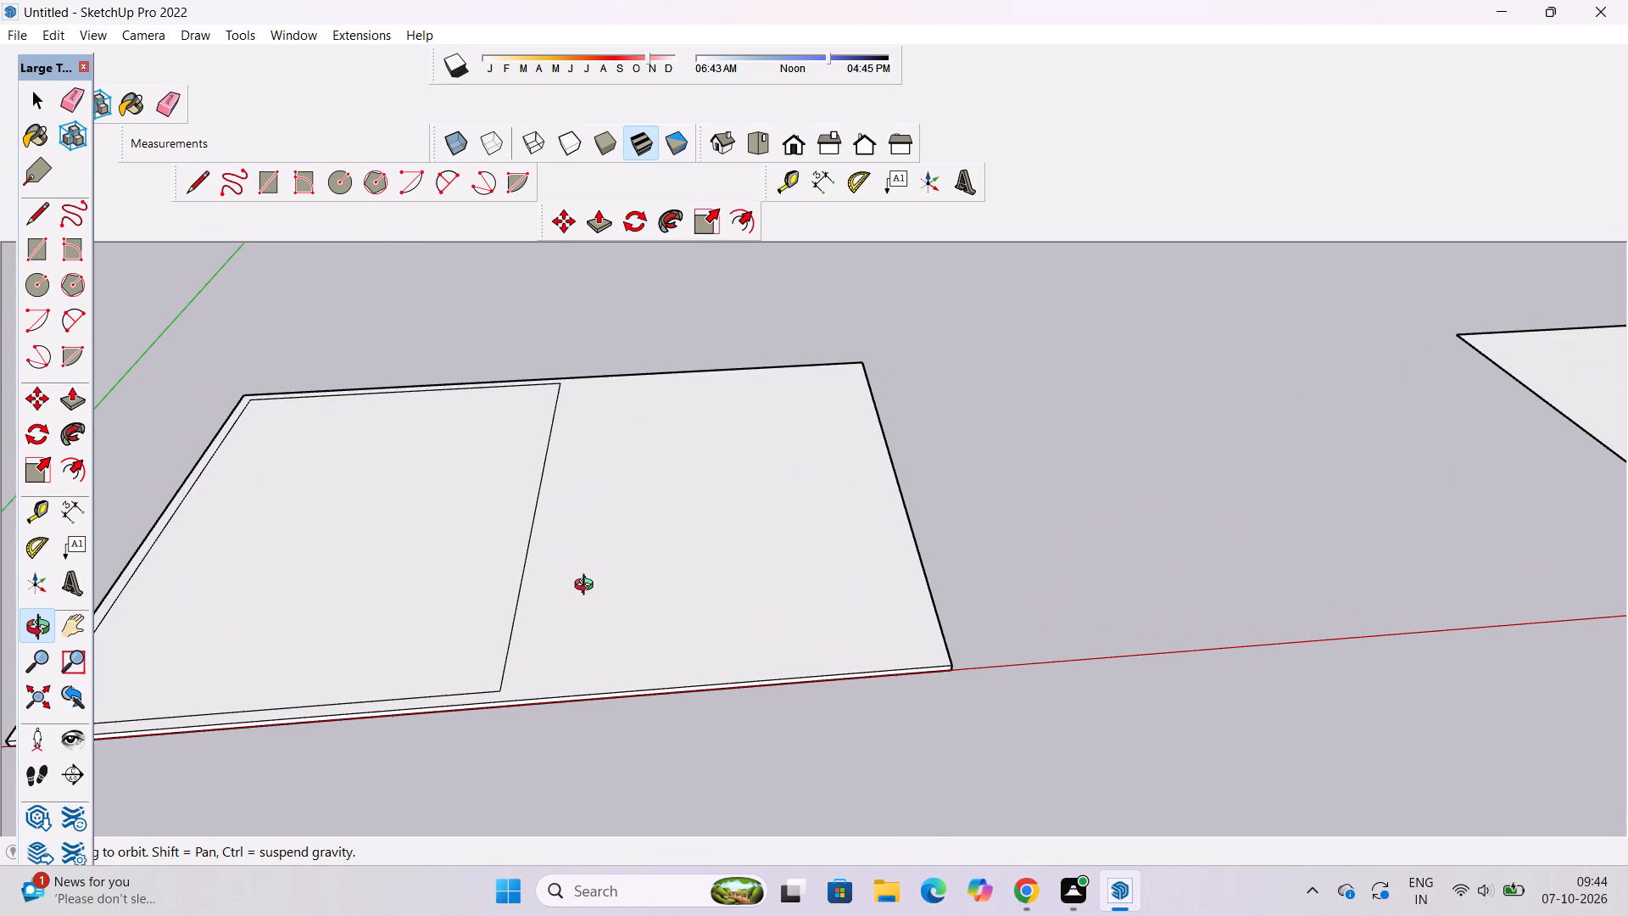
pyautogui.scroll(2, 588, 587)
pyautogui.scroll(-1, 588, 587)
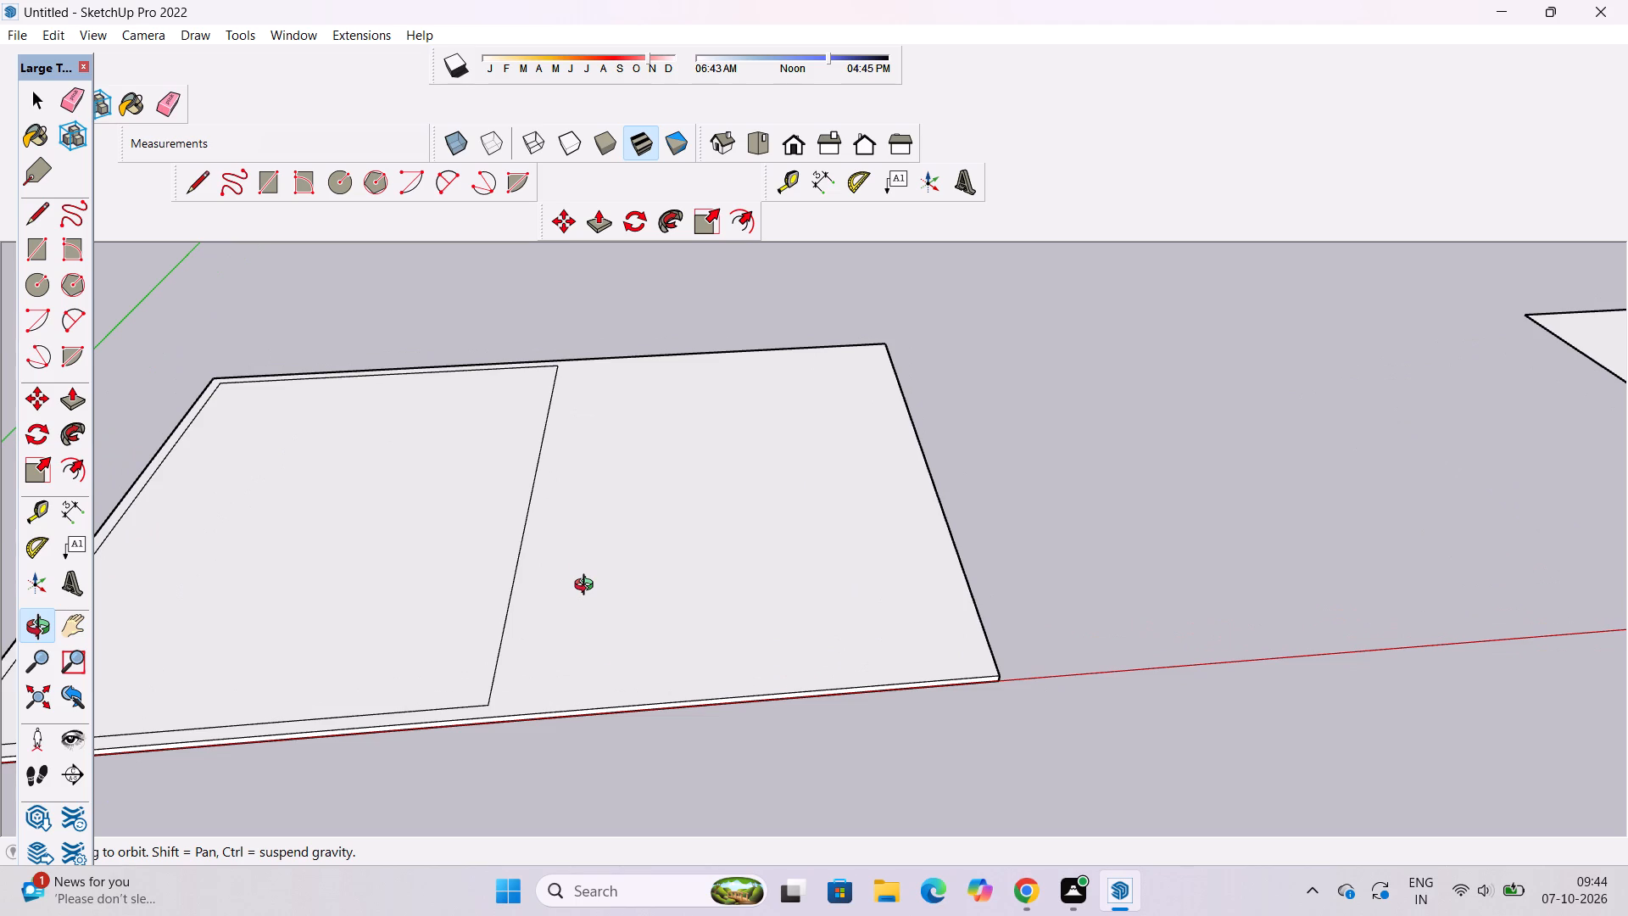
pyautogui.scroll(-1, 588, 587)
pyautogui.scroll(1, 588, 587)
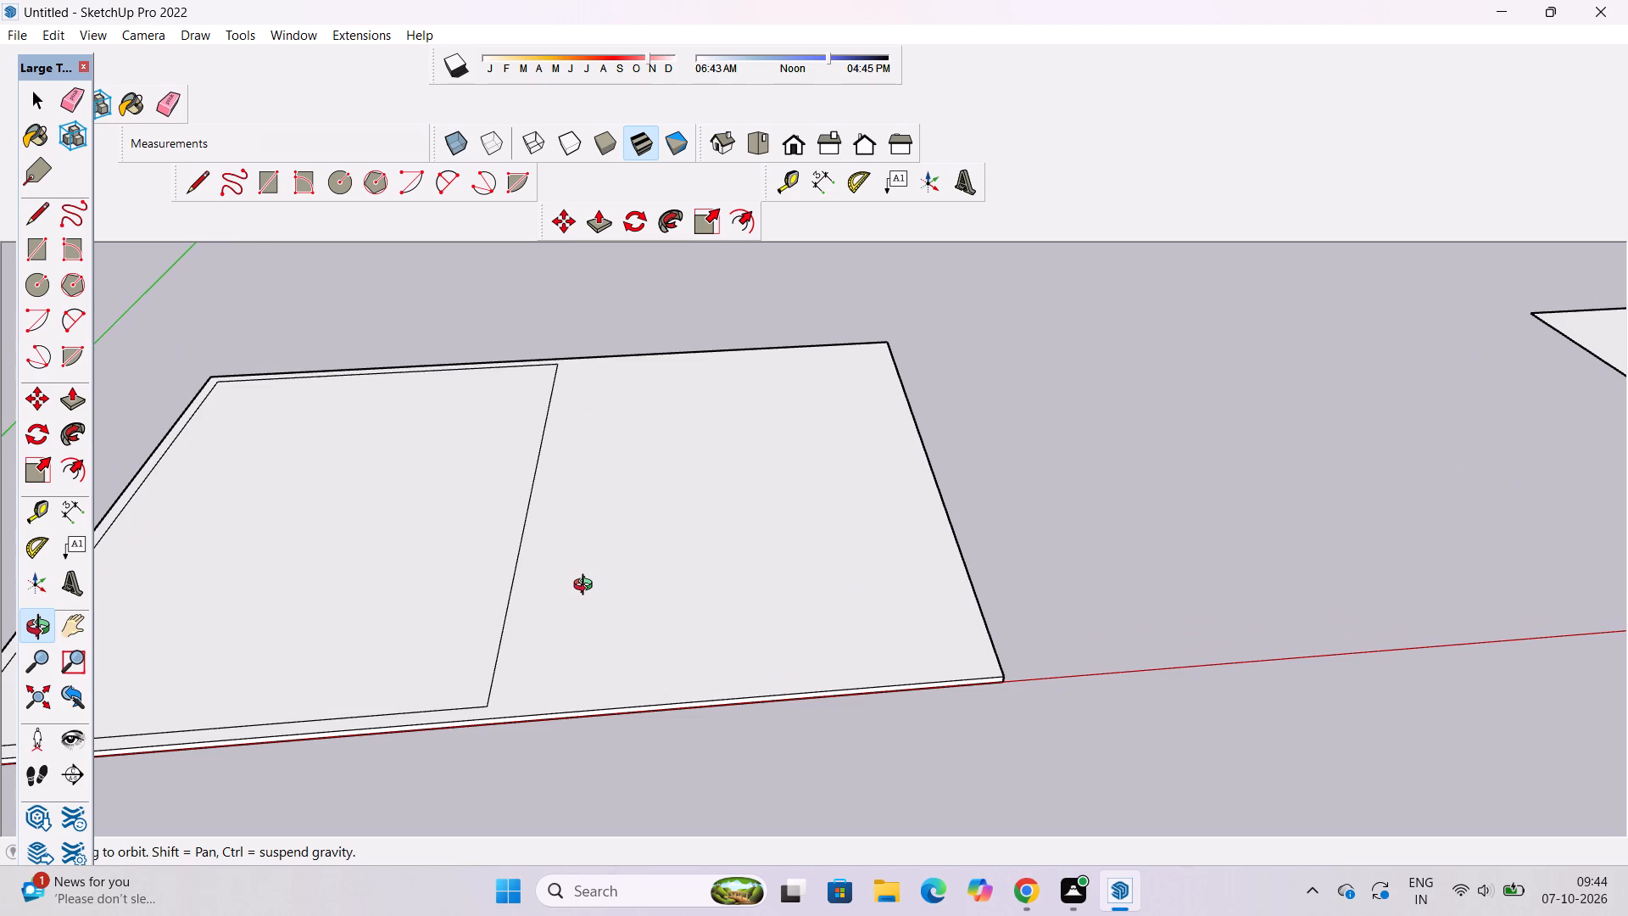
pyautogui.scroll(-4, 587, 587)
pyautogui.scroll(4, 587, 587)
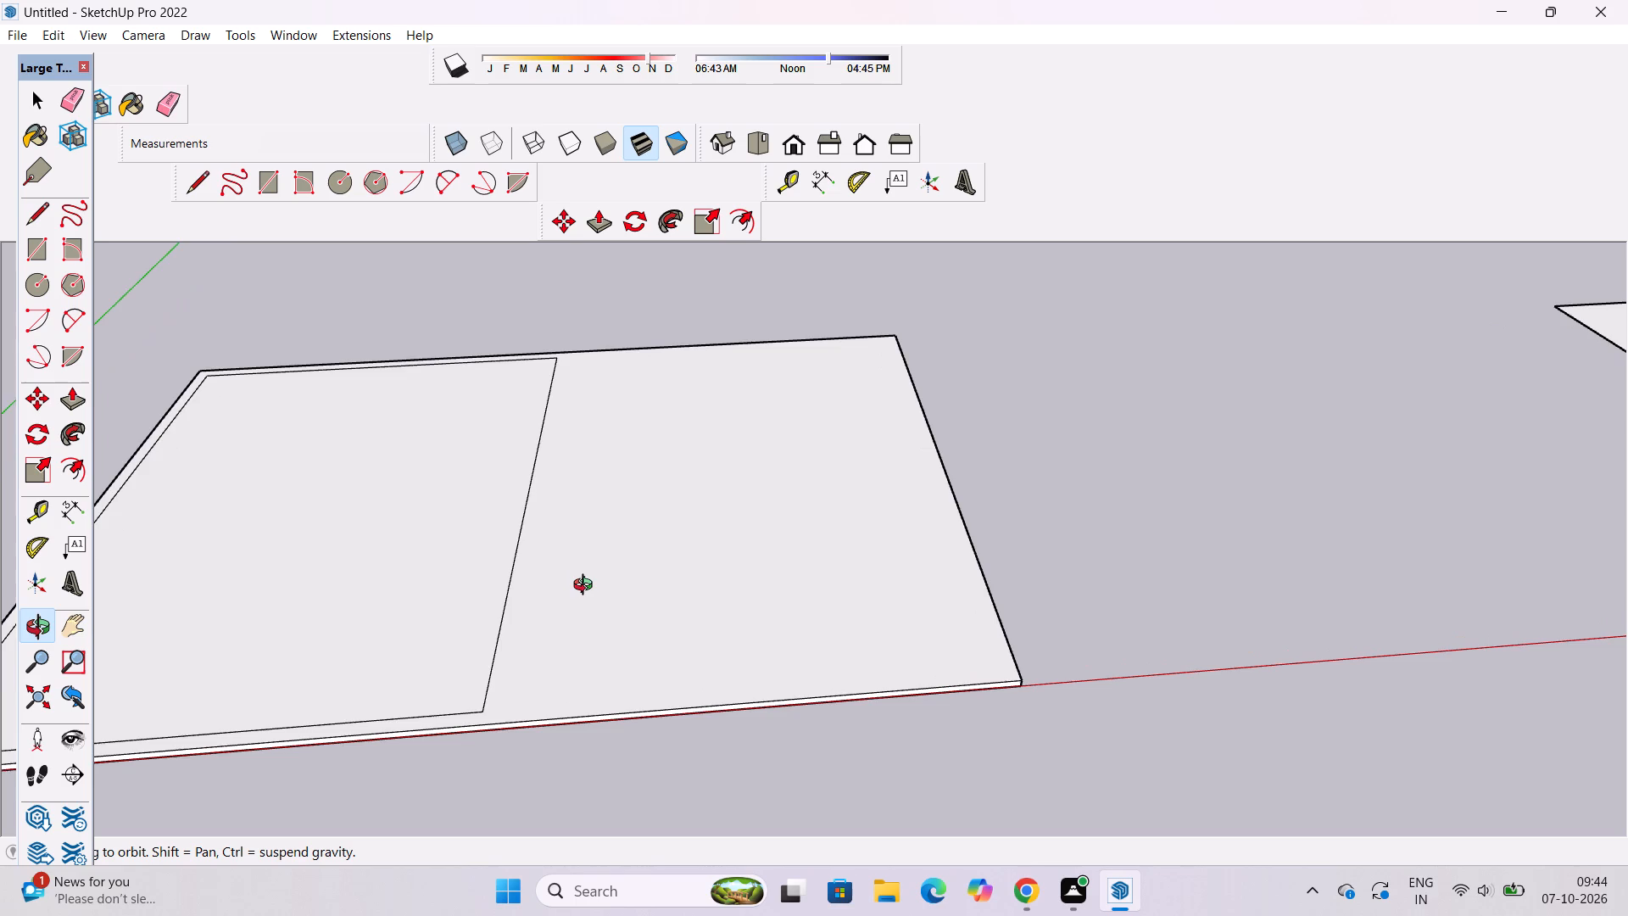
pyautogui.scroll(-2, 587, 587)
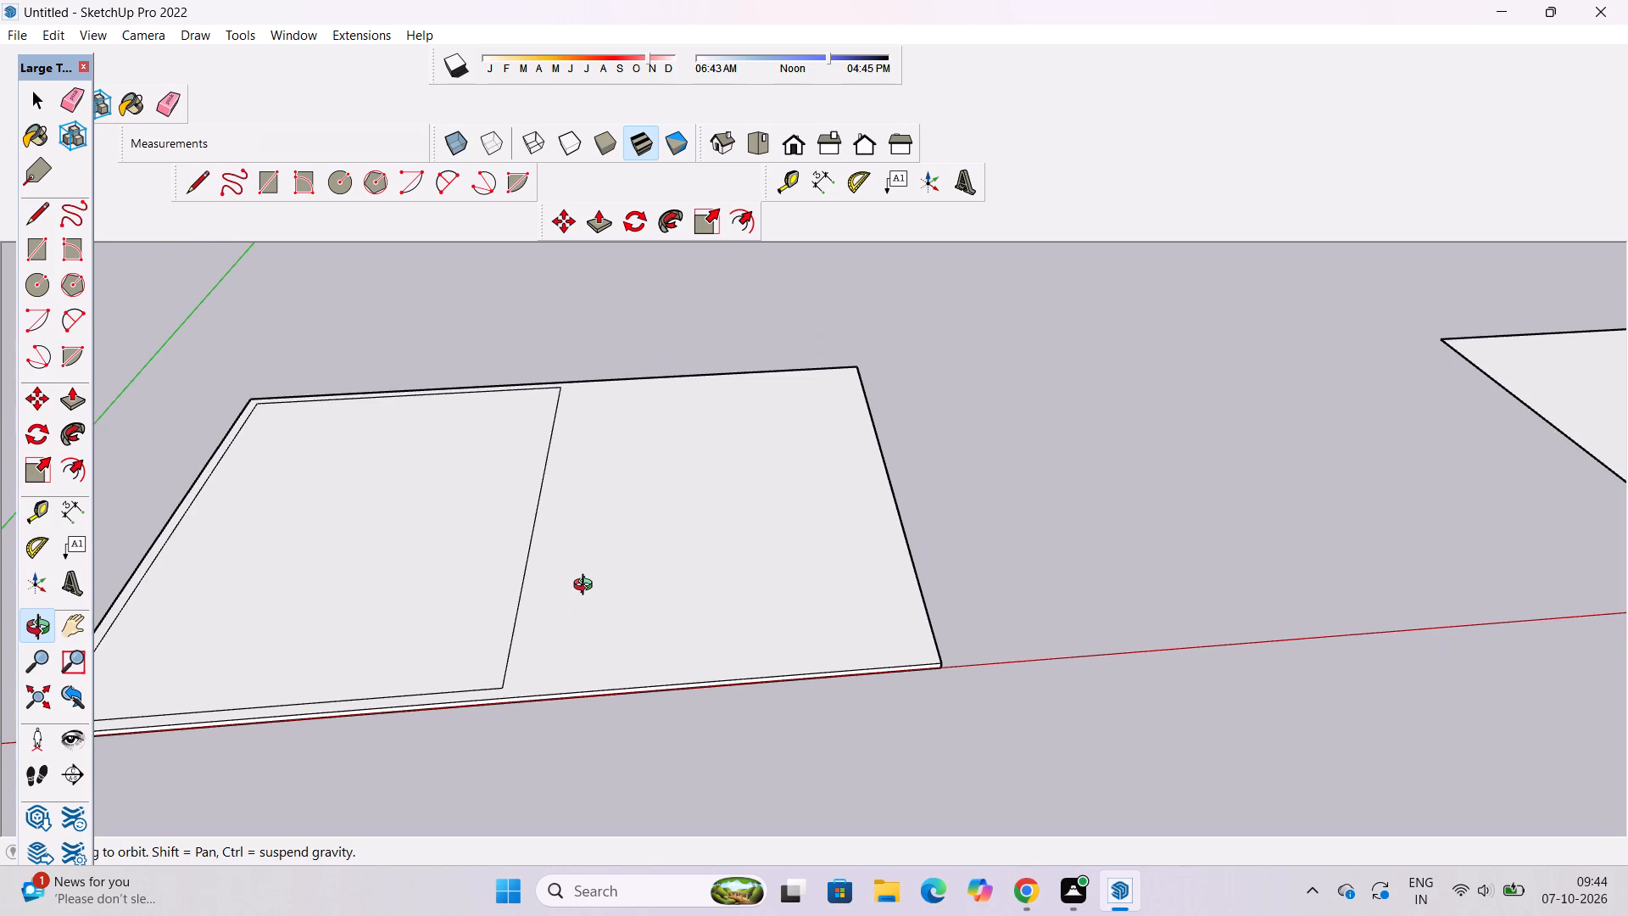
pyautogui.scroll(-3, 587, 587)
pyautogui.keyDown('shift'); pyautogui.moveTo(587, 587); pyautogui.dragTo(674, 544); pyautogui.keyUp('shift')
pyautogui.moveTo(674, 549); pyautogui.dragTo(666, 571)
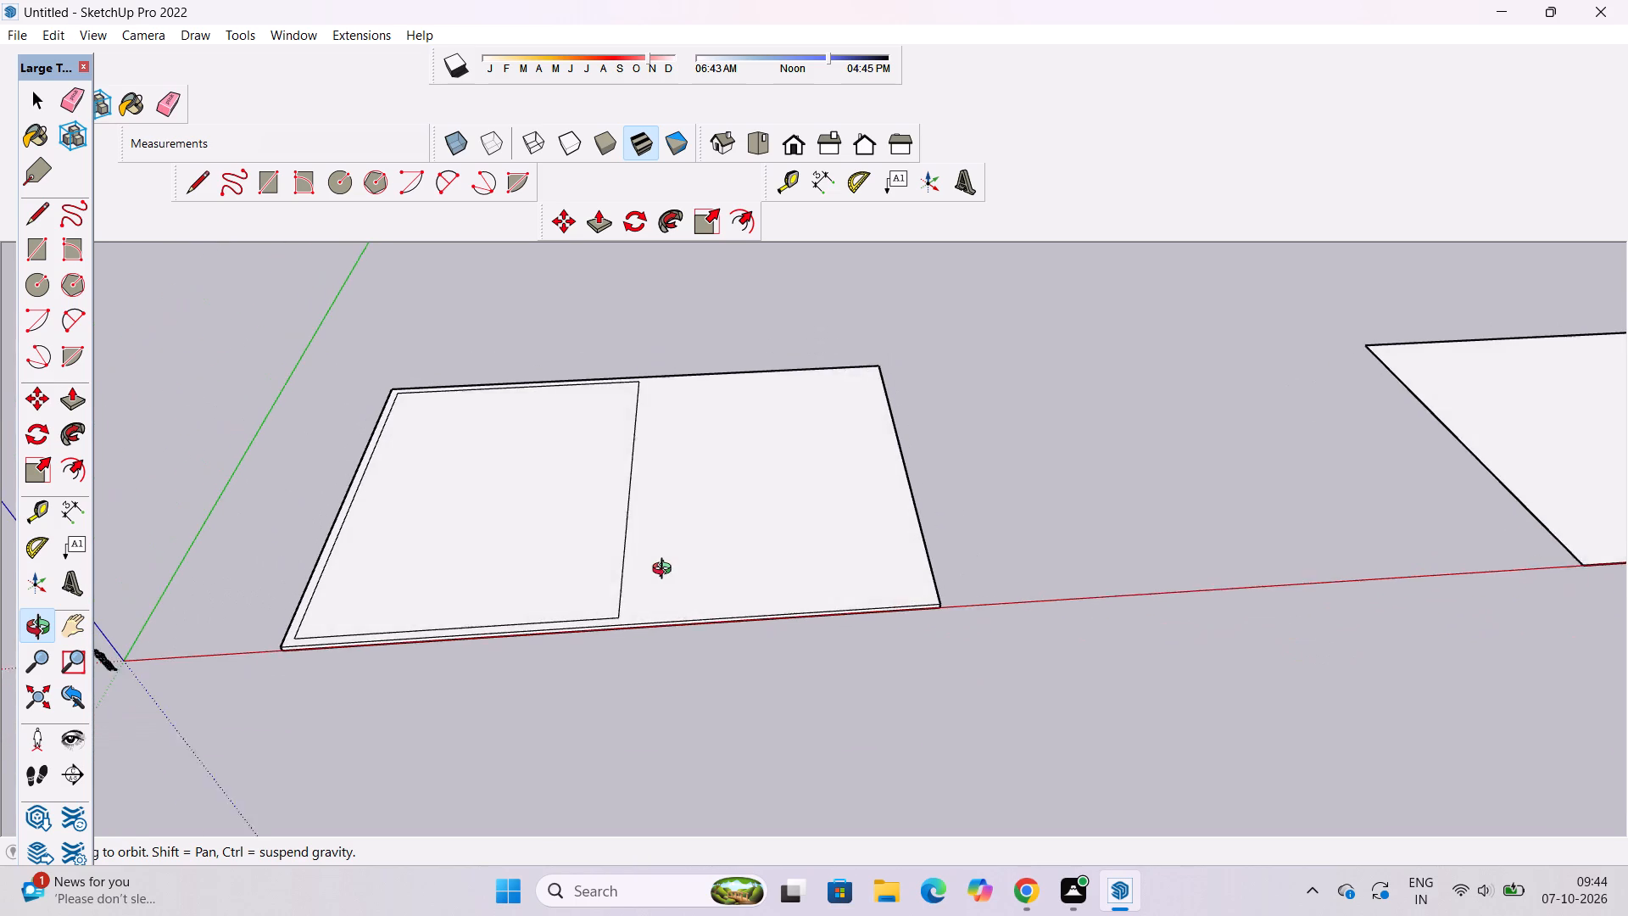
pyautogui.moveTo(666, 571); pyautogui.dragTo(665, 573)
pyautogui.scroll(2, 668, 572)
pyautogui.keyDown('shift'); pyautogui.moveTo(684, 557); pyautogui.dragTo(663, 570); pyautogui.keyUp('shift')
pyautogui.moveTo(663, 570); pyautogui.dragTo(633, 609)
pyautogui.scroll(-2, 633, 609)
pyautogui.keyDown('shift'); pyautogui.moveTo(634, 600); pyautogui.dragTo(621, 623); pyautogui.keyUp('shift')
pyautogui.moveTo(621, 623); pyautogui.dragTo(620, 638)
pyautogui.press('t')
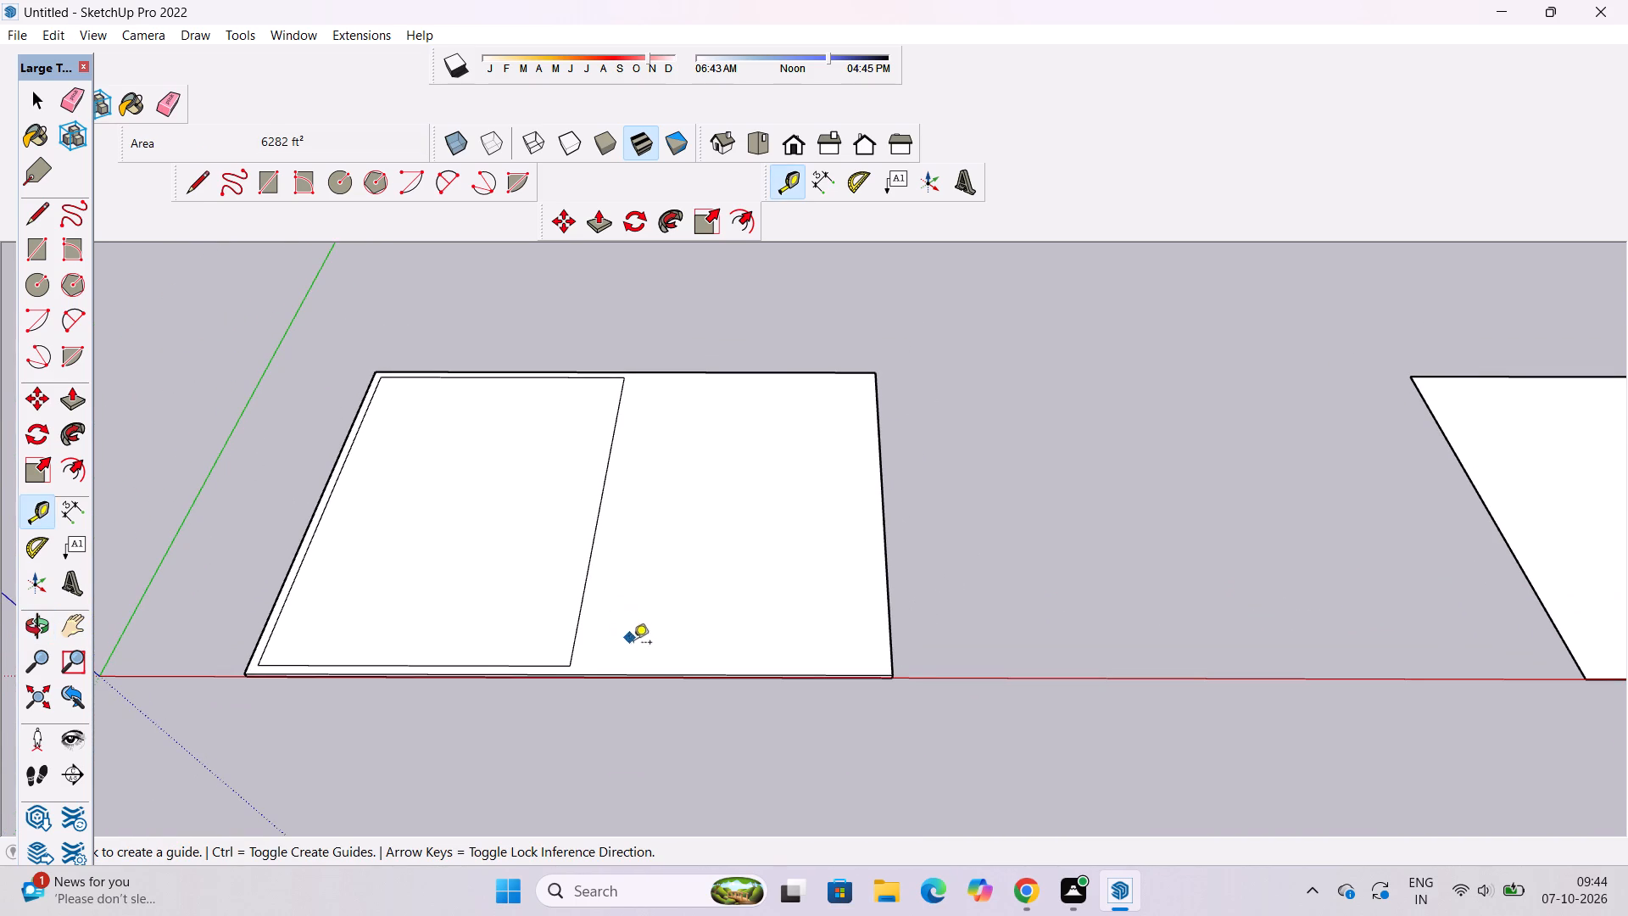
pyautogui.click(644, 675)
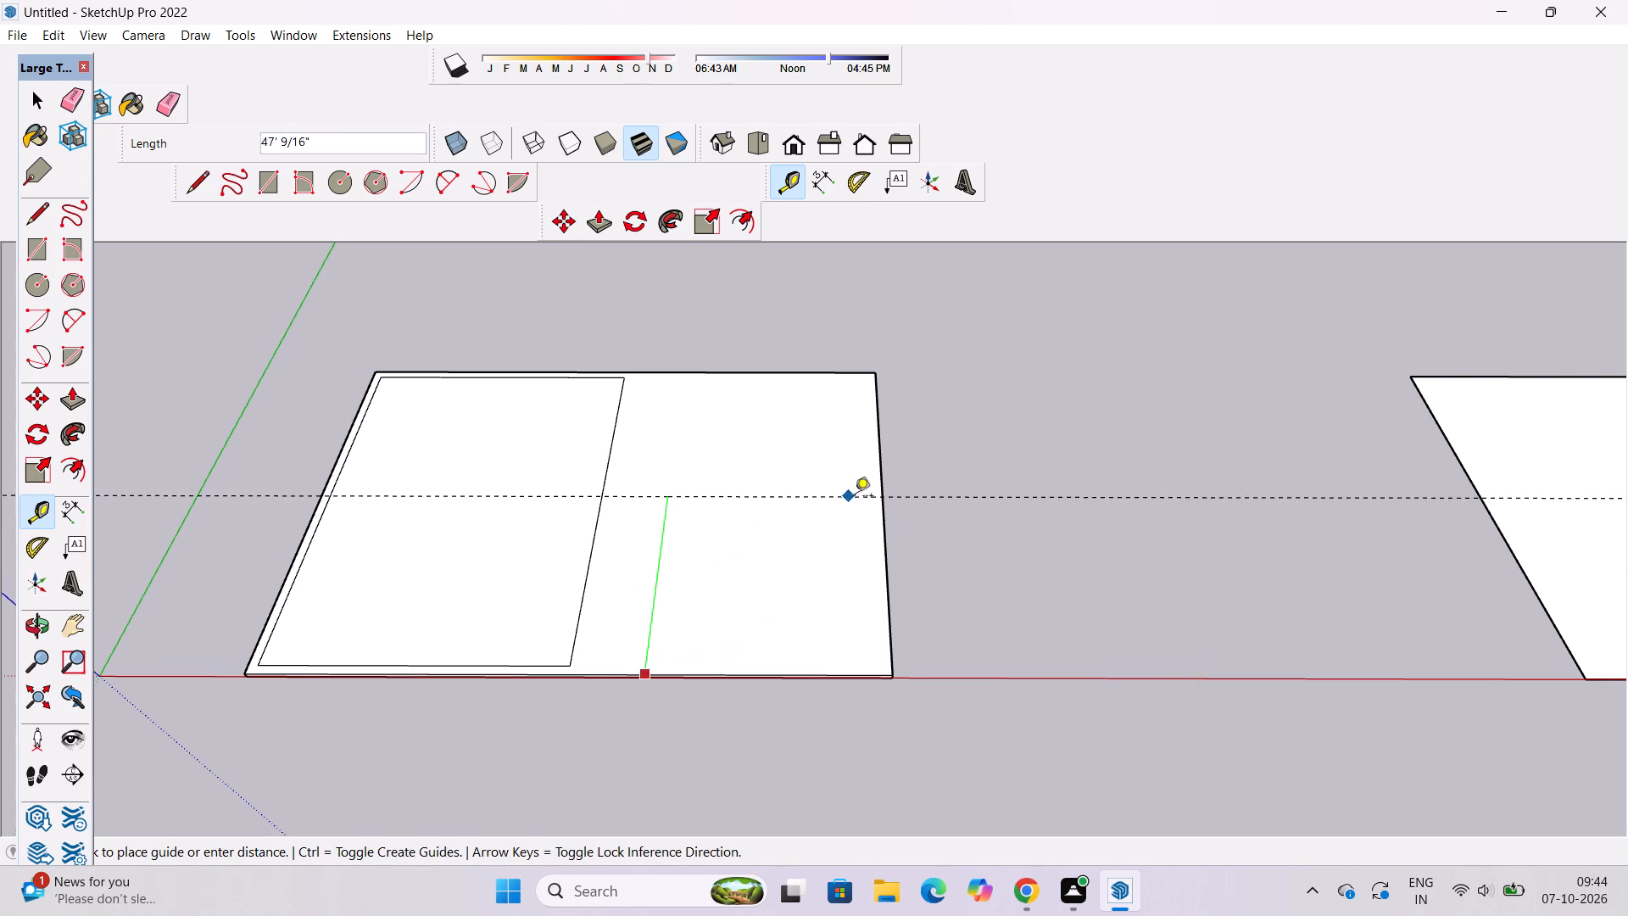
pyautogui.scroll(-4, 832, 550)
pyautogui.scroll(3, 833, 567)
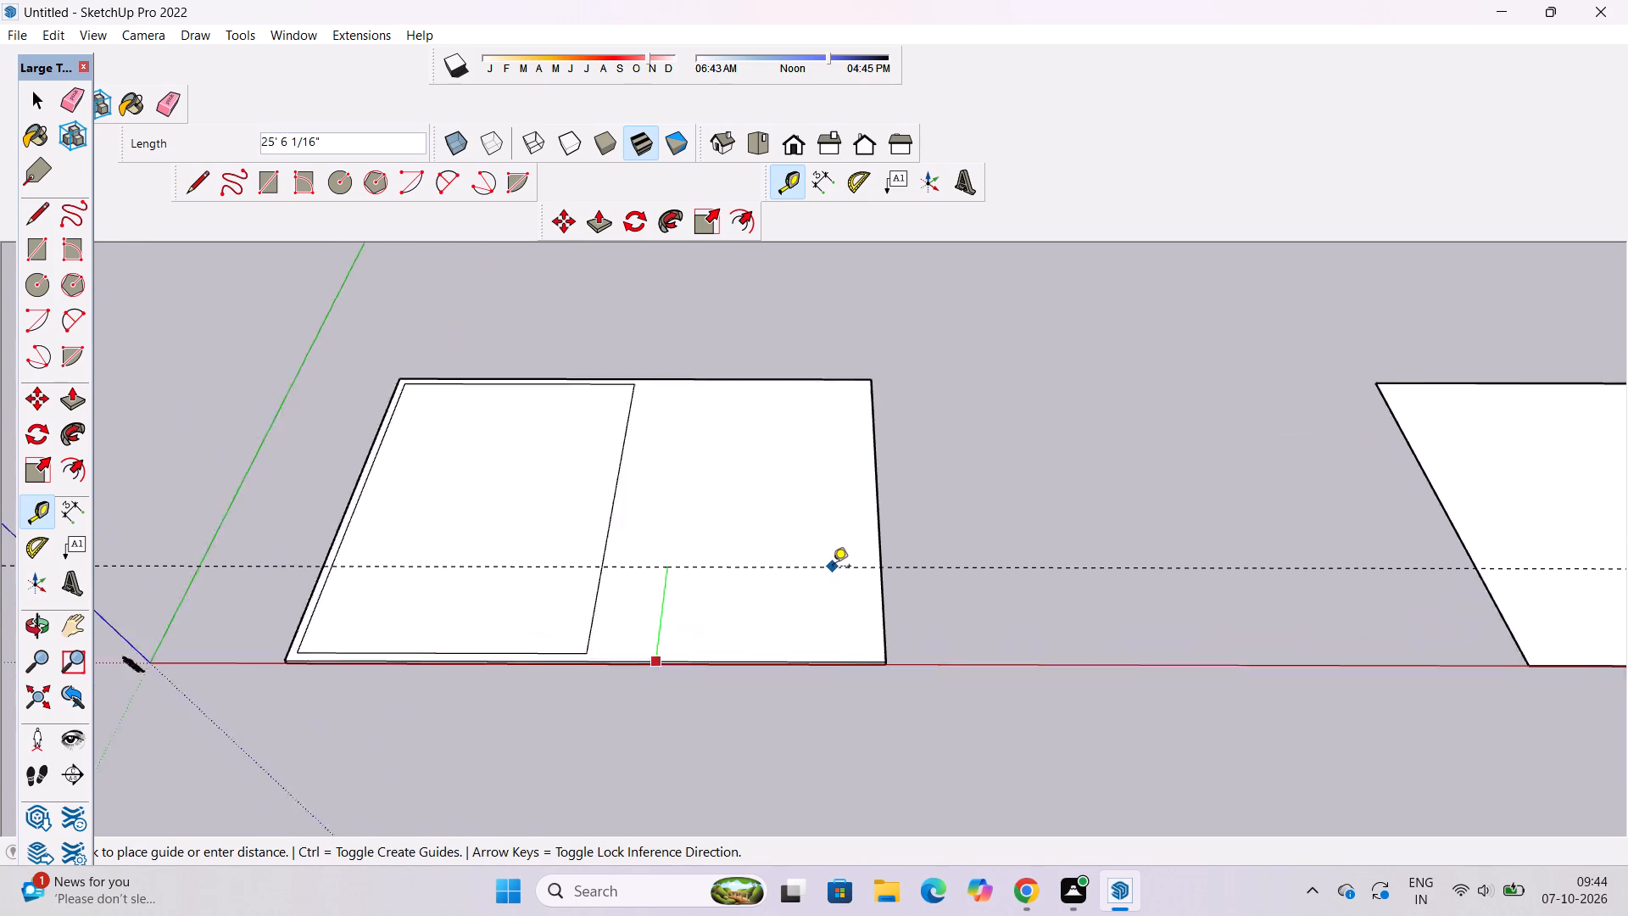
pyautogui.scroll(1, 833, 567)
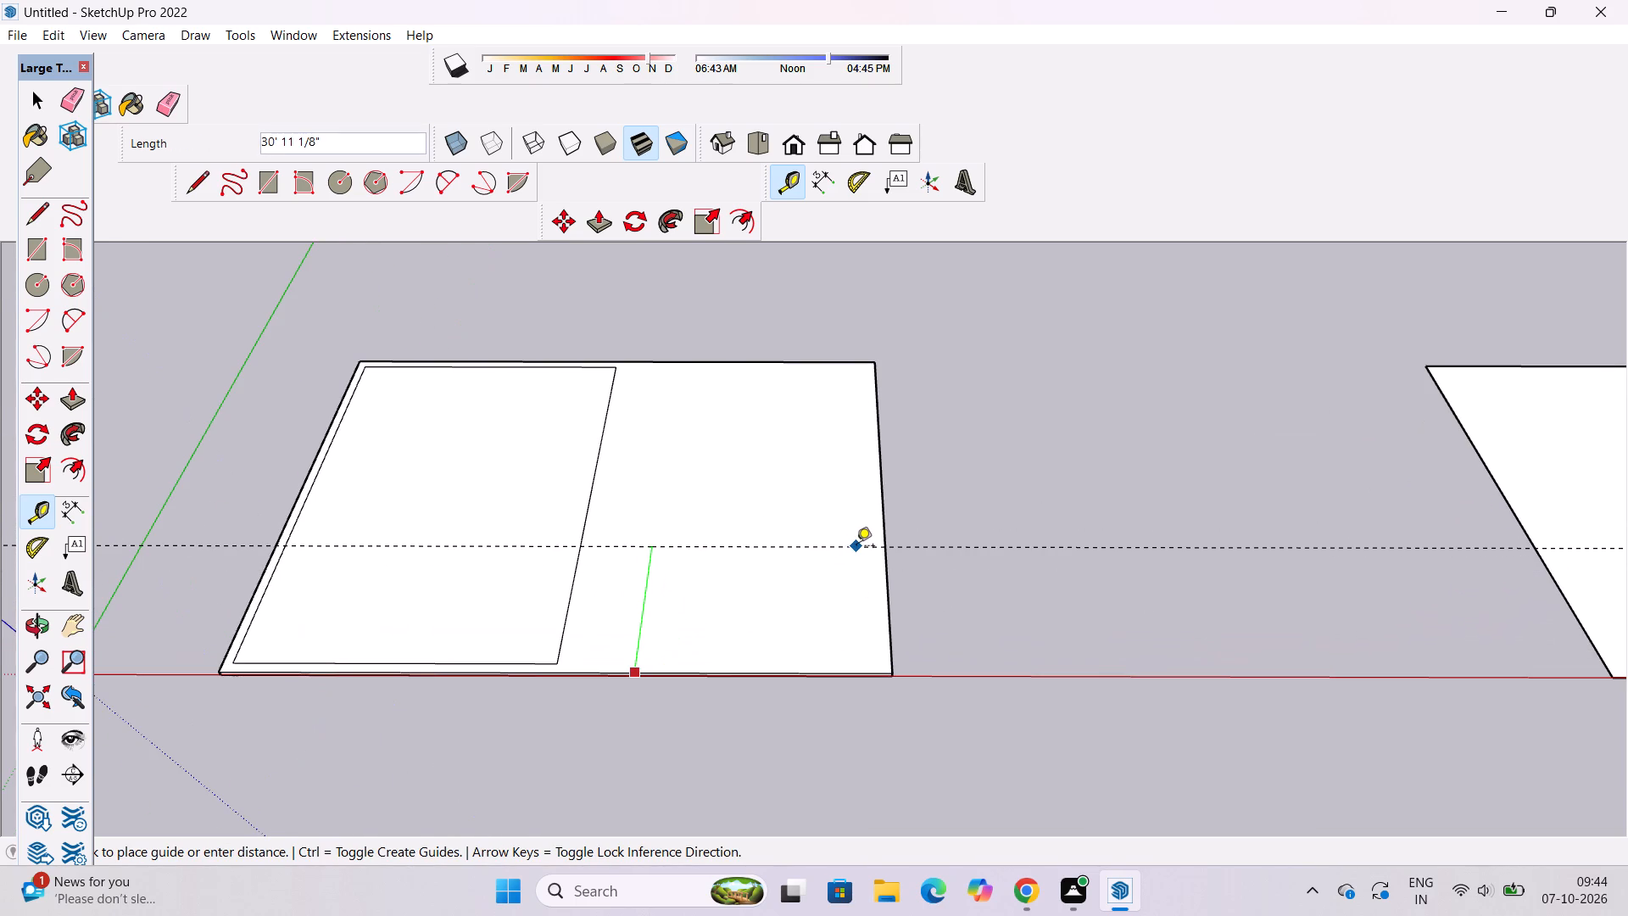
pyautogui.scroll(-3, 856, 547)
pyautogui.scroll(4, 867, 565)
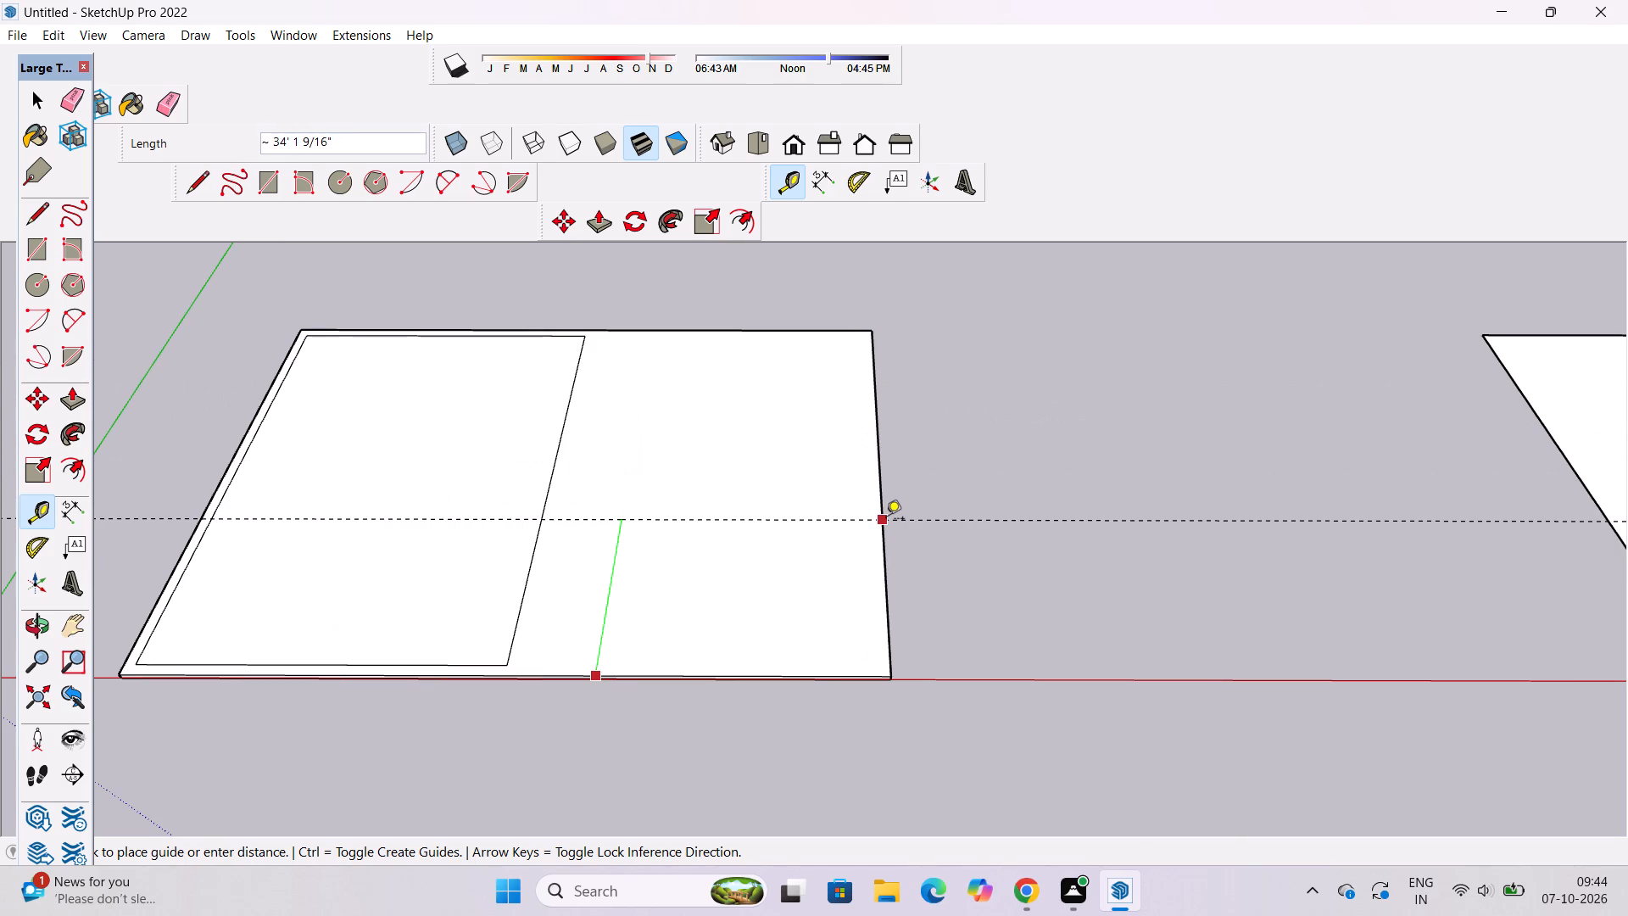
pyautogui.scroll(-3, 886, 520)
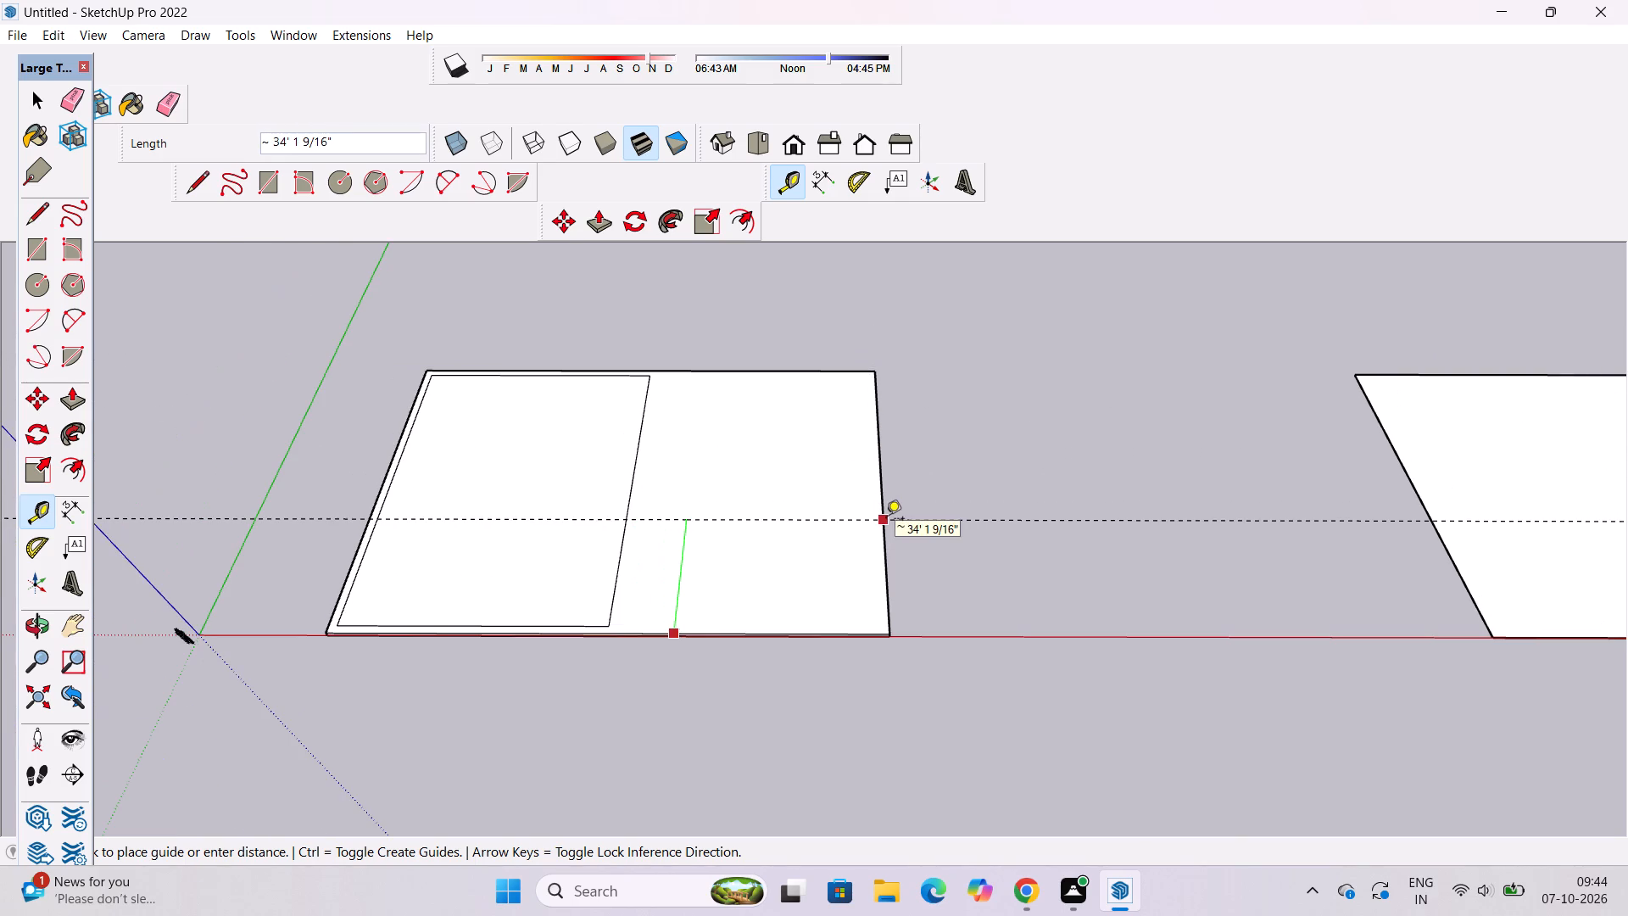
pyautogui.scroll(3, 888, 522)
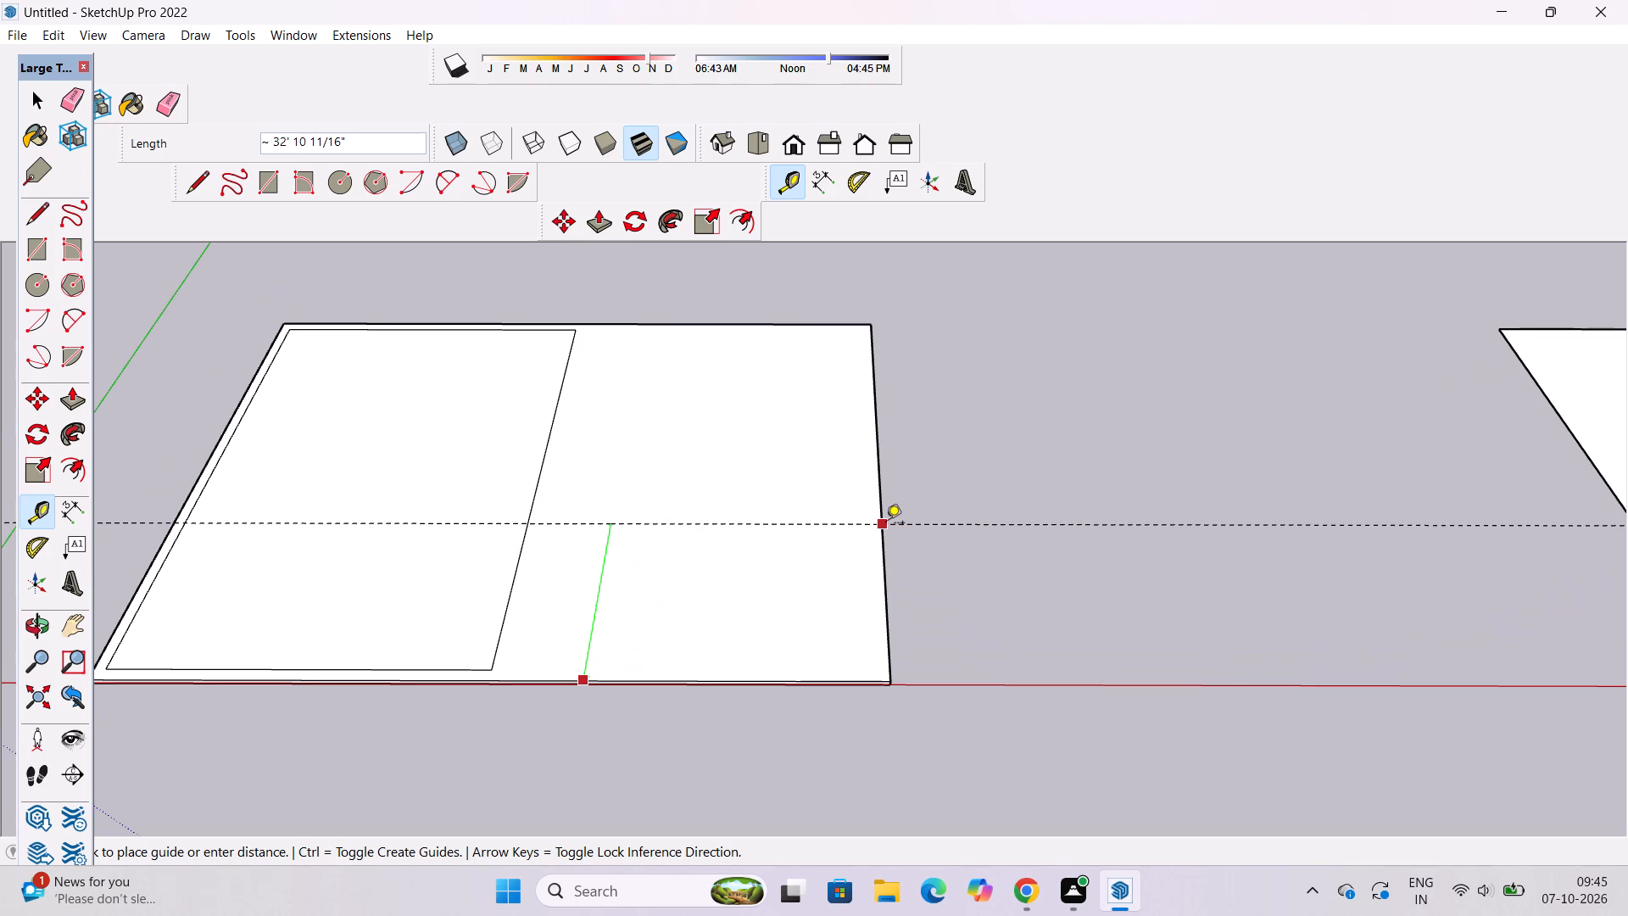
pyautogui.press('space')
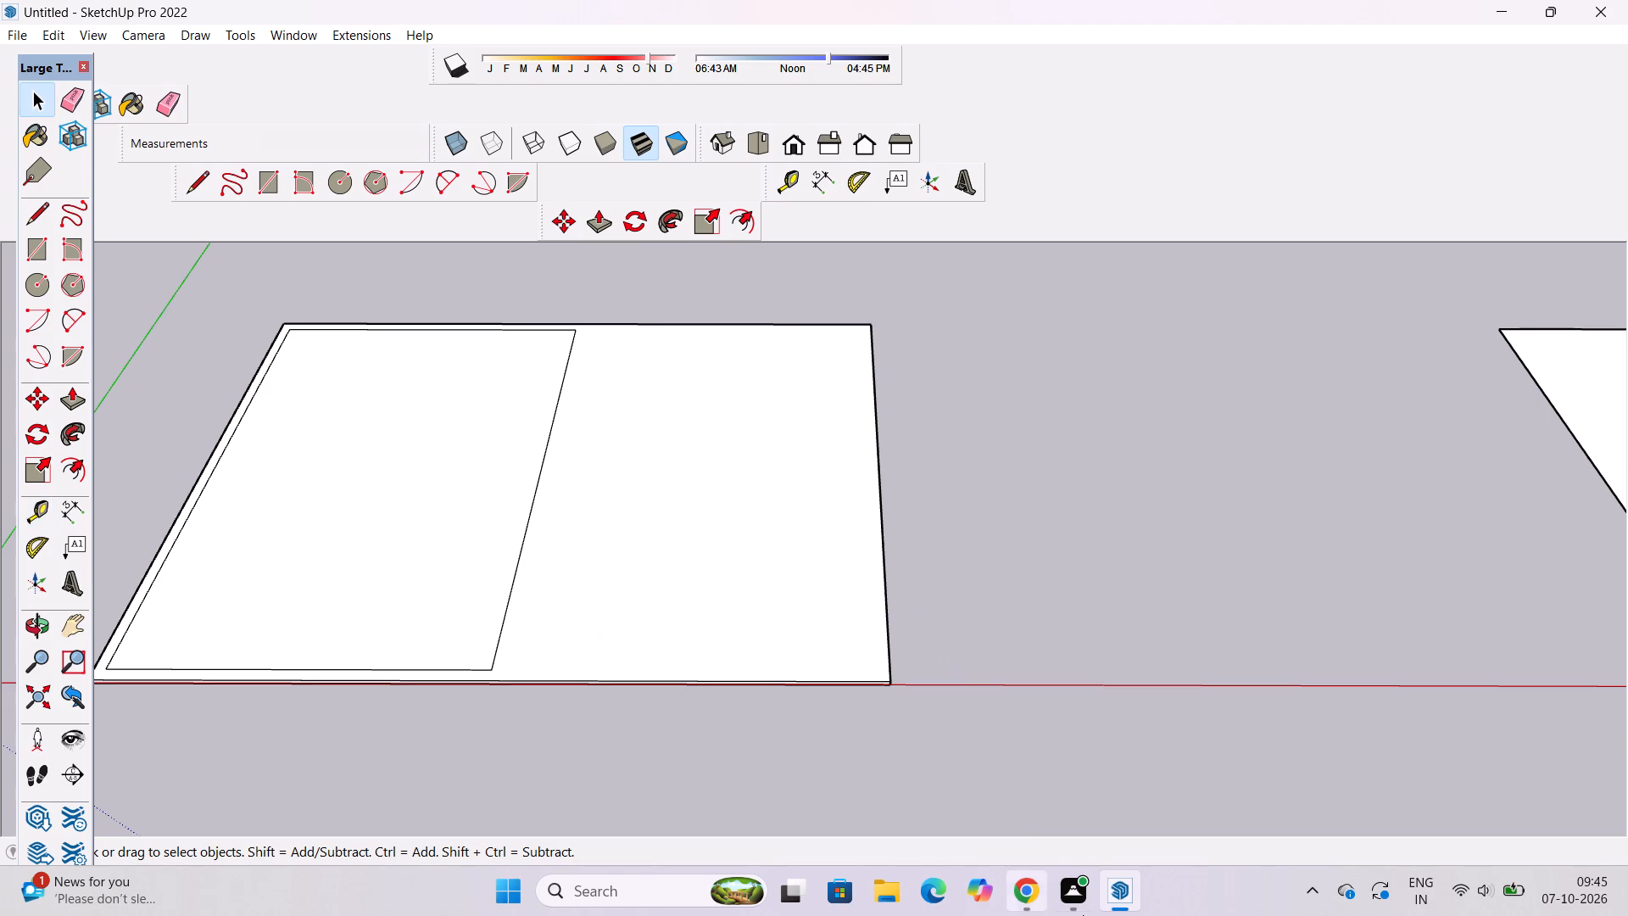
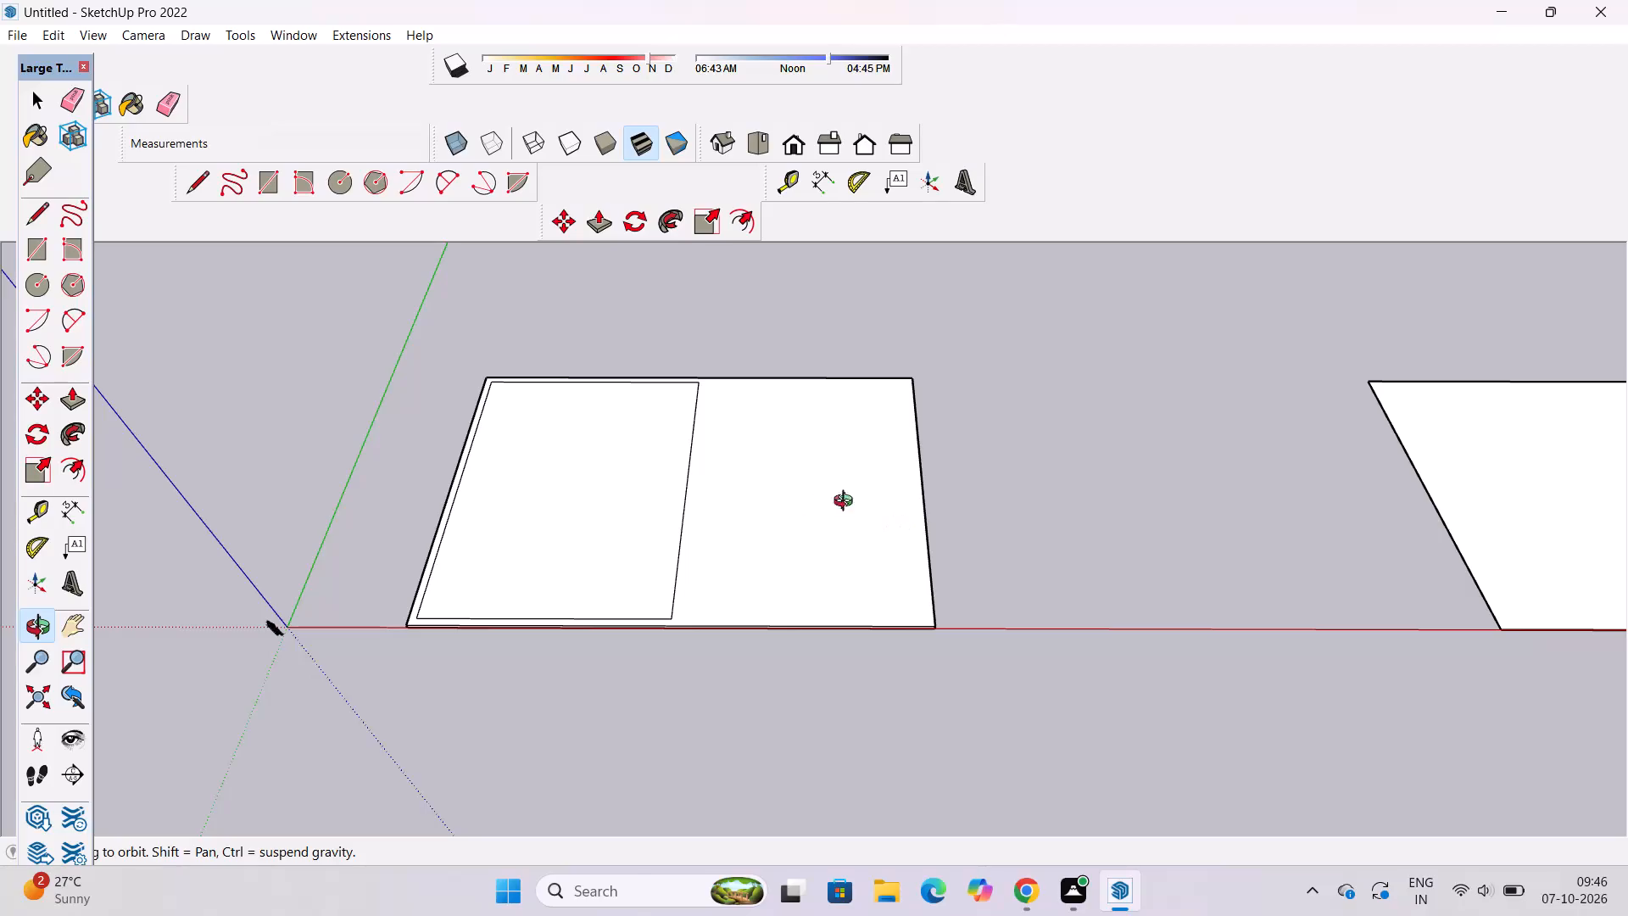
# Place a guide parallel to the slab's front edge, 32' inside it.
pyautogui.scroll(5, 610, 552)
pyautogui.keyDown('shift'); pyautogui.moveTo(610, 552); pyautogui.dragTo(638, 612); pyautogui.keyUp('shift')
pyautogui.scroll(-6, 642, 612)
pyautogui.moveTo(716, 601); pyautogui.dragTo(718, 651)
pyautogui.moveTo(718, 651); pyautogui.dragTo(649, 564)
pyautogui.keyDown('shift'); pyautogui.scroll(5, 649, 572); pyautogui.keyUp('shift')
pyautogui.click(33, 511)
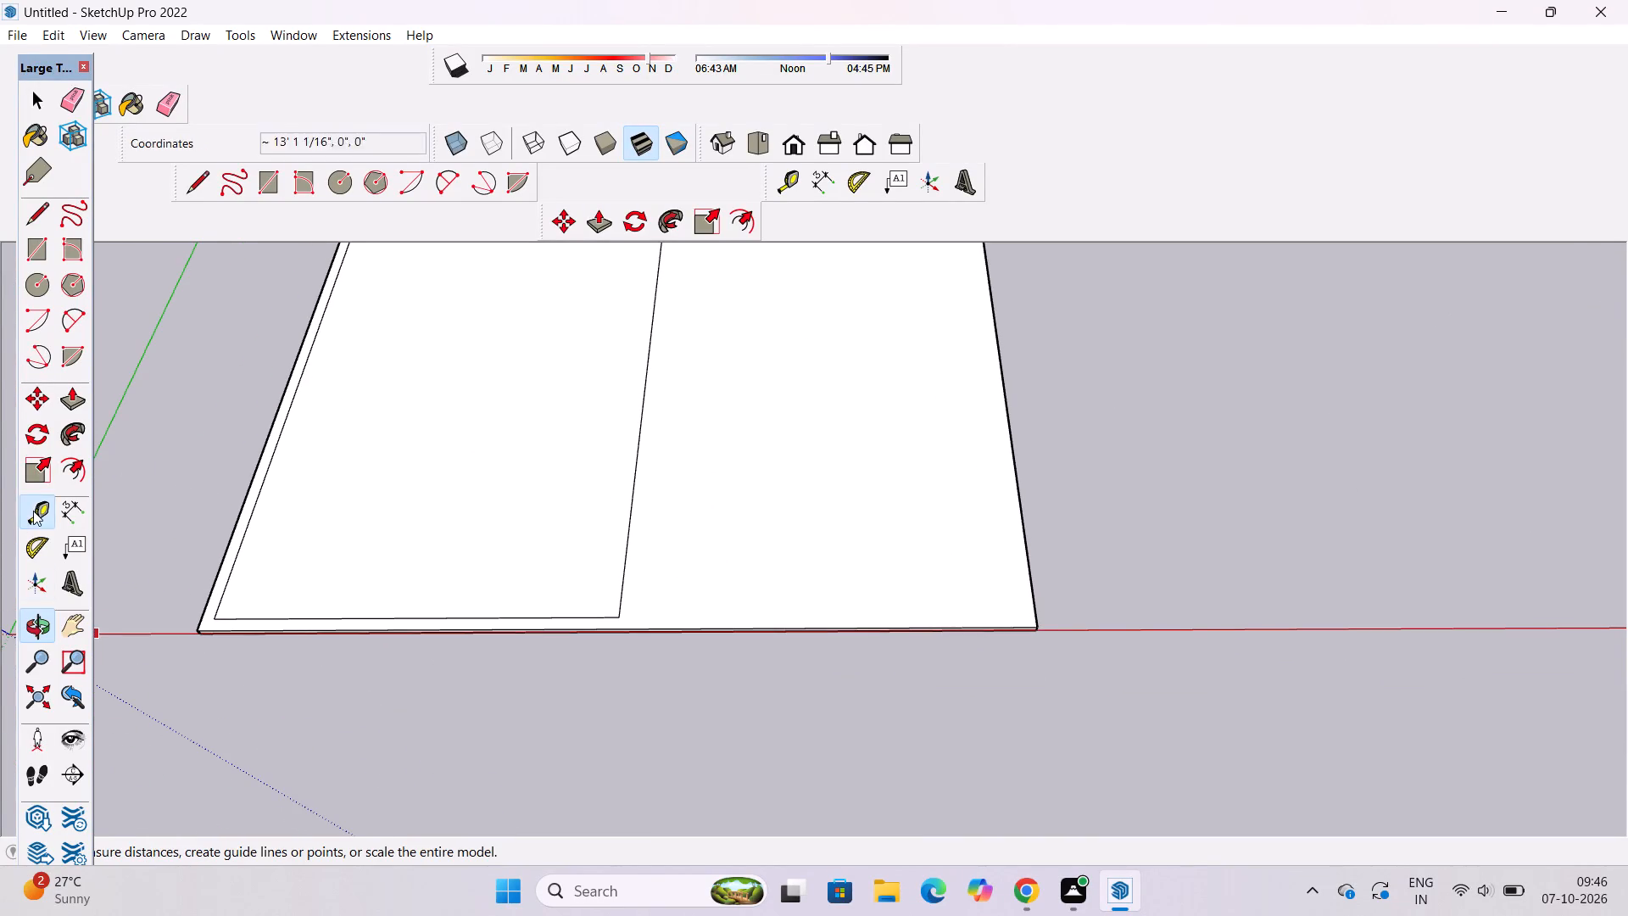
pyautogui.click(666, 628)
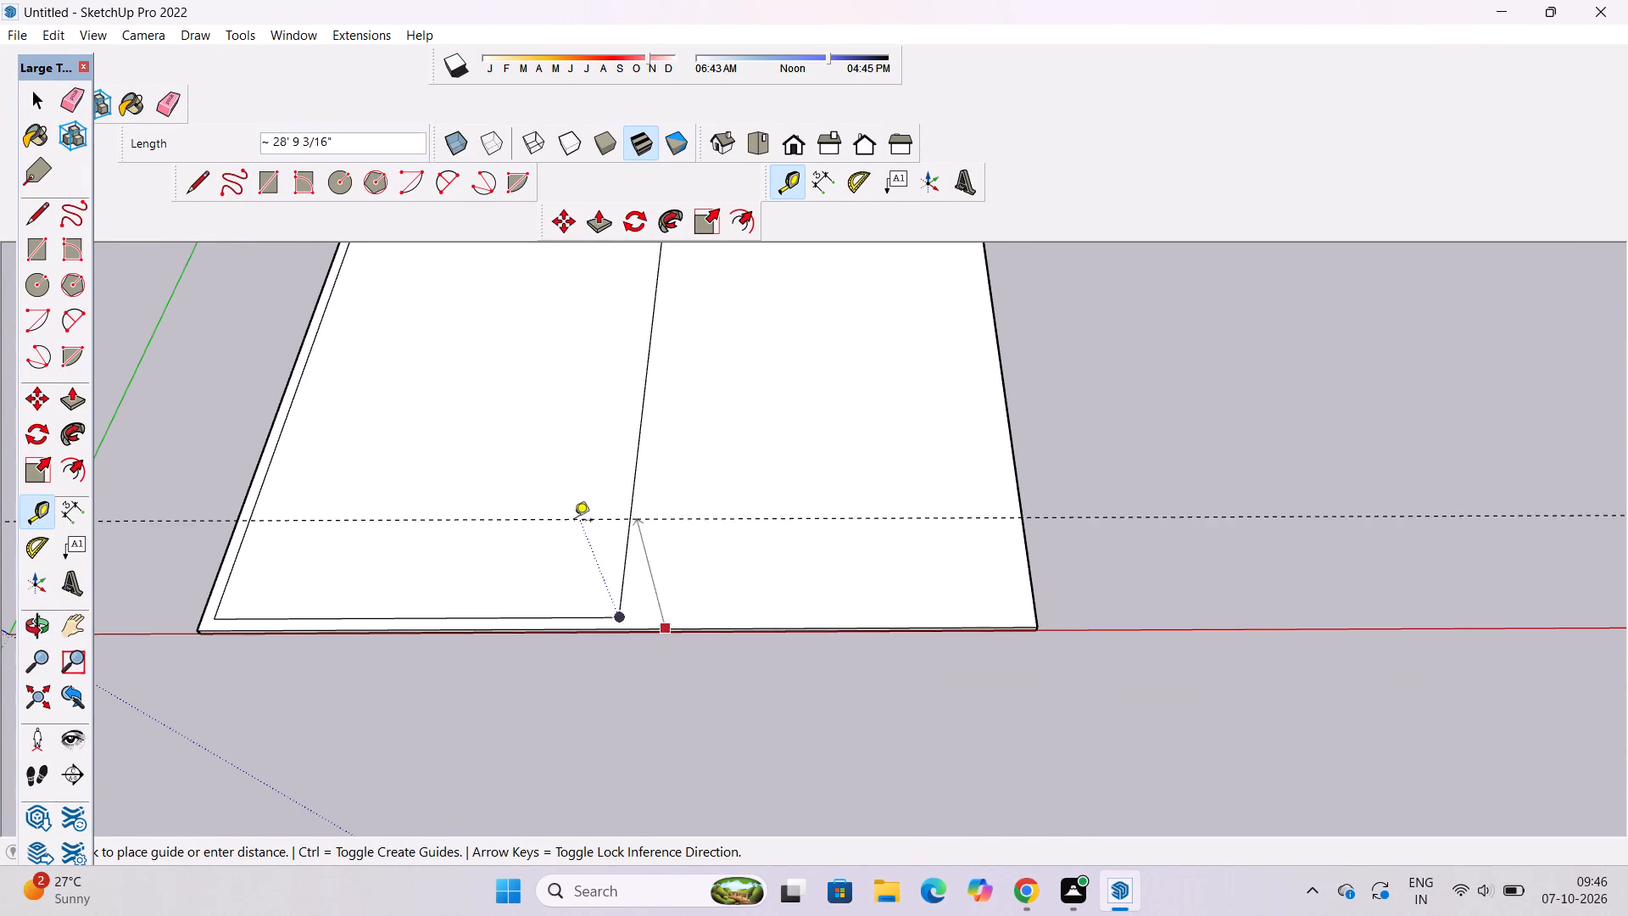
pyautogui.scroll(-8, 571, 524)
pyautogui.scroll(7, 686, 526)
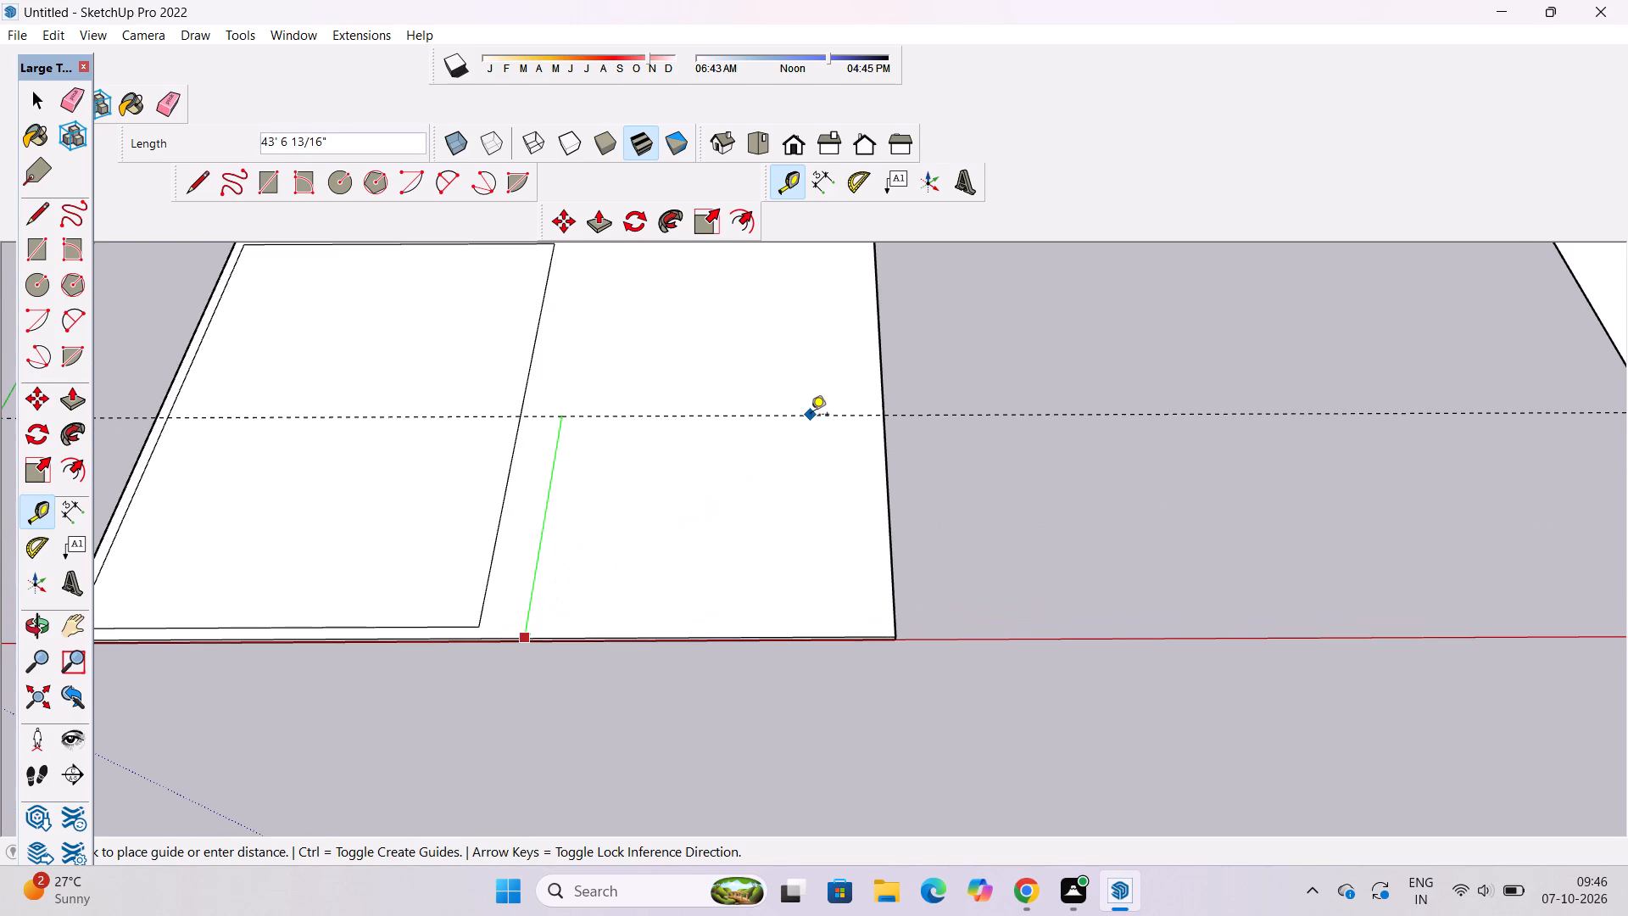
pyautogui.write("32'")
pyautogui.press('Return')
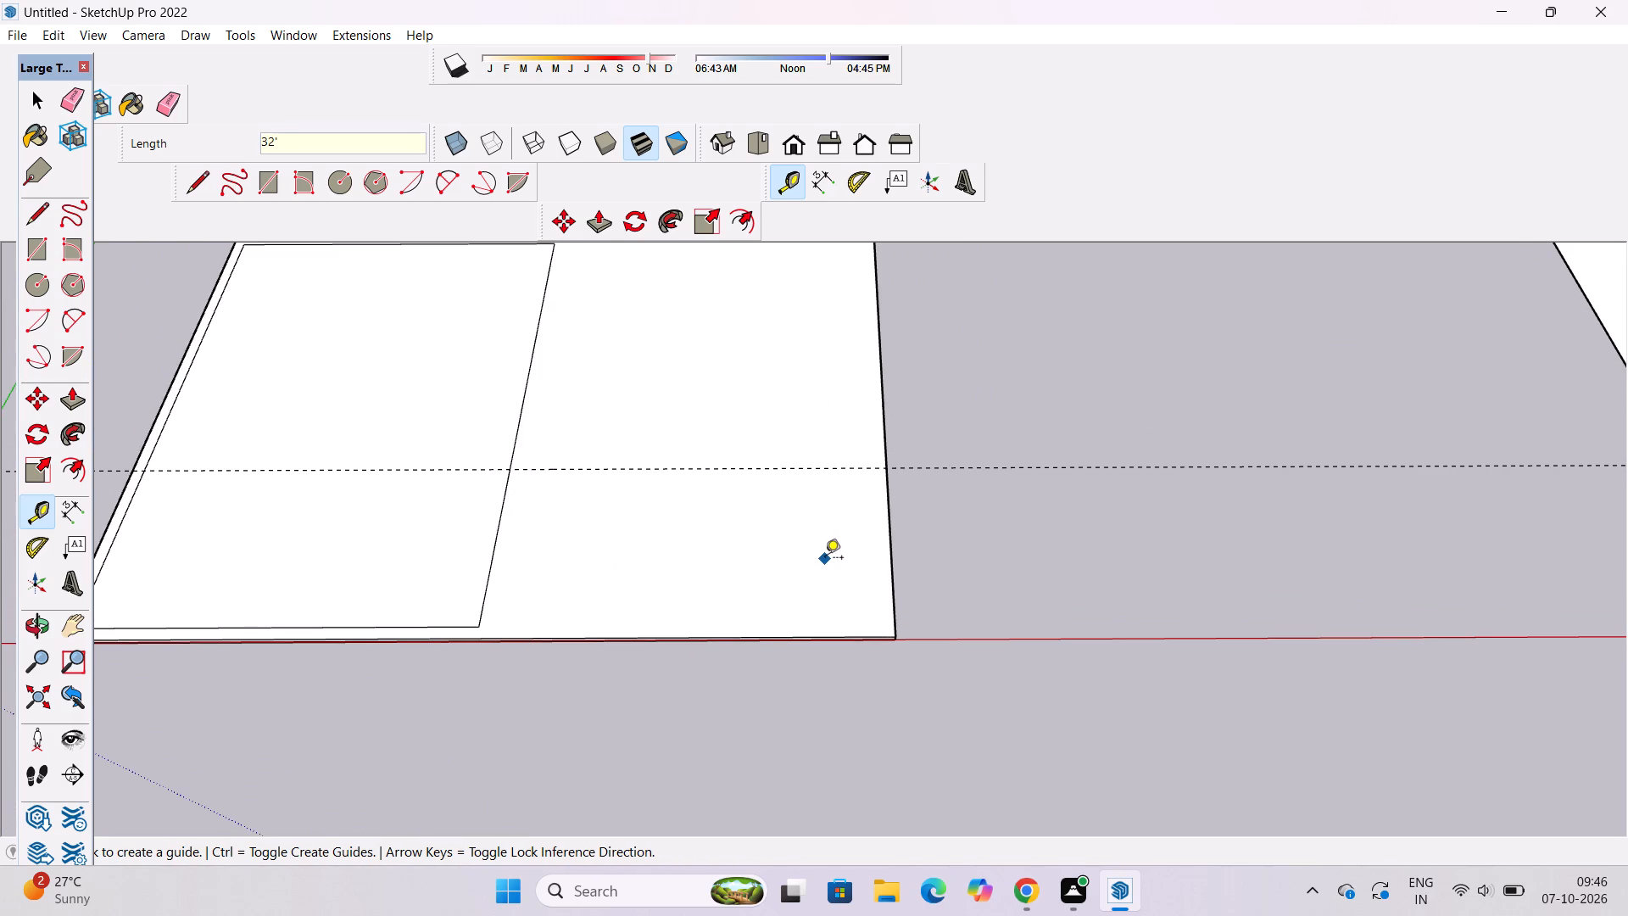
# Place a second parallel guide 32' behind the first one, towards the slab's back edge.
pyautogui.scroll(-7, 791, 589)
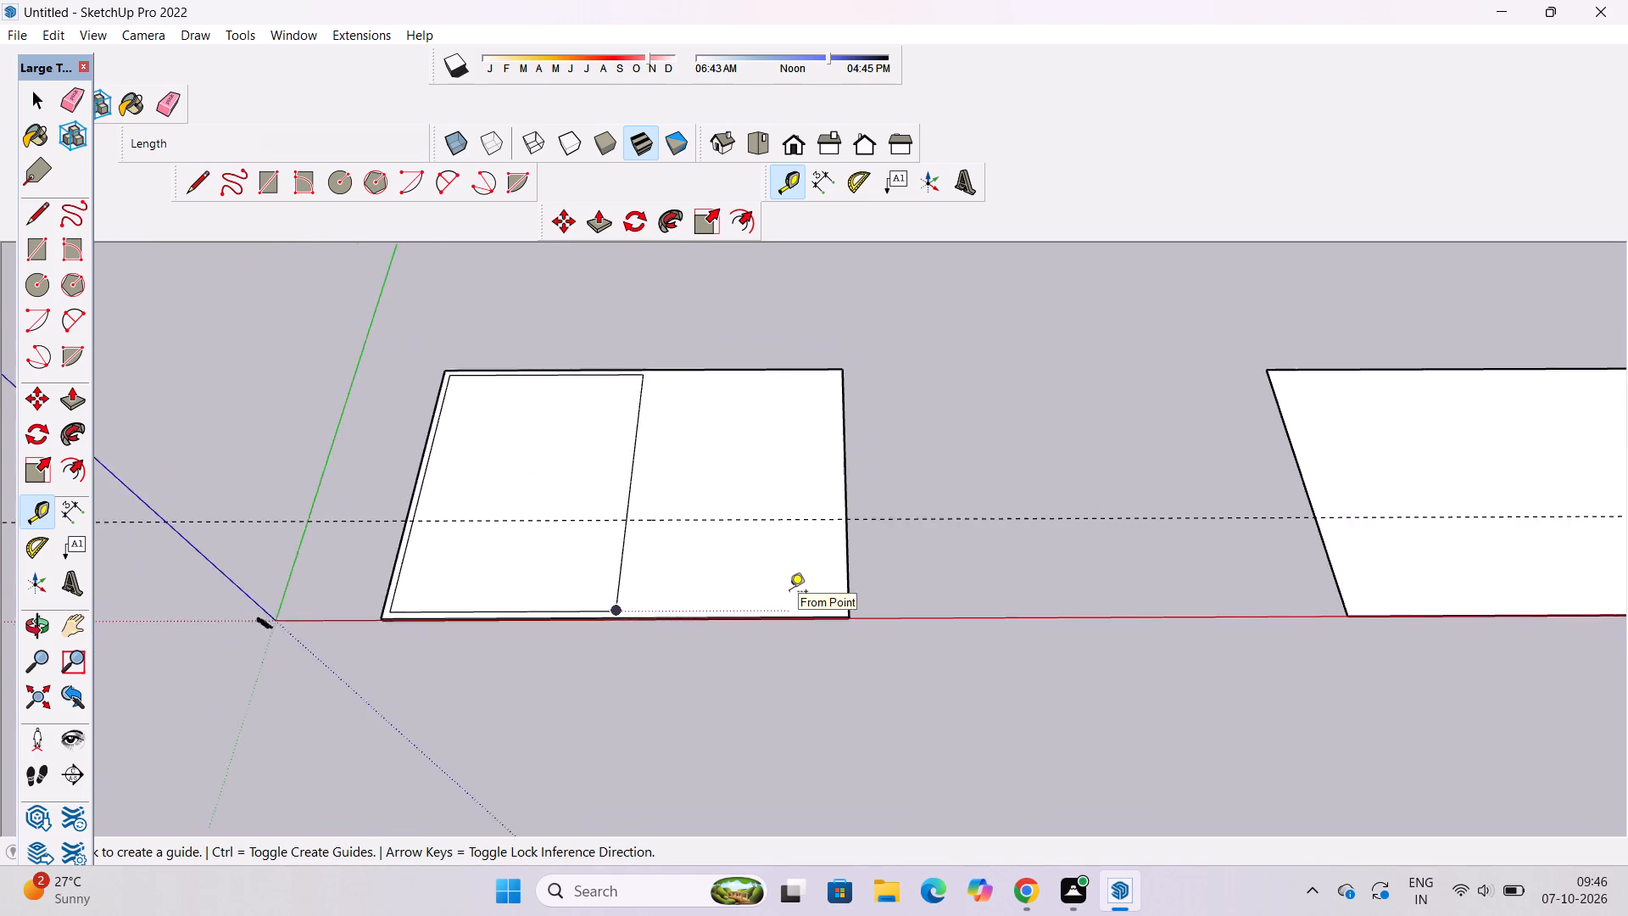
pyautogui.scroll(-3, 787, 596)
pyautogui.scroll(11, 802, 423)
pyautogui.scroll(-5, 742, 429)
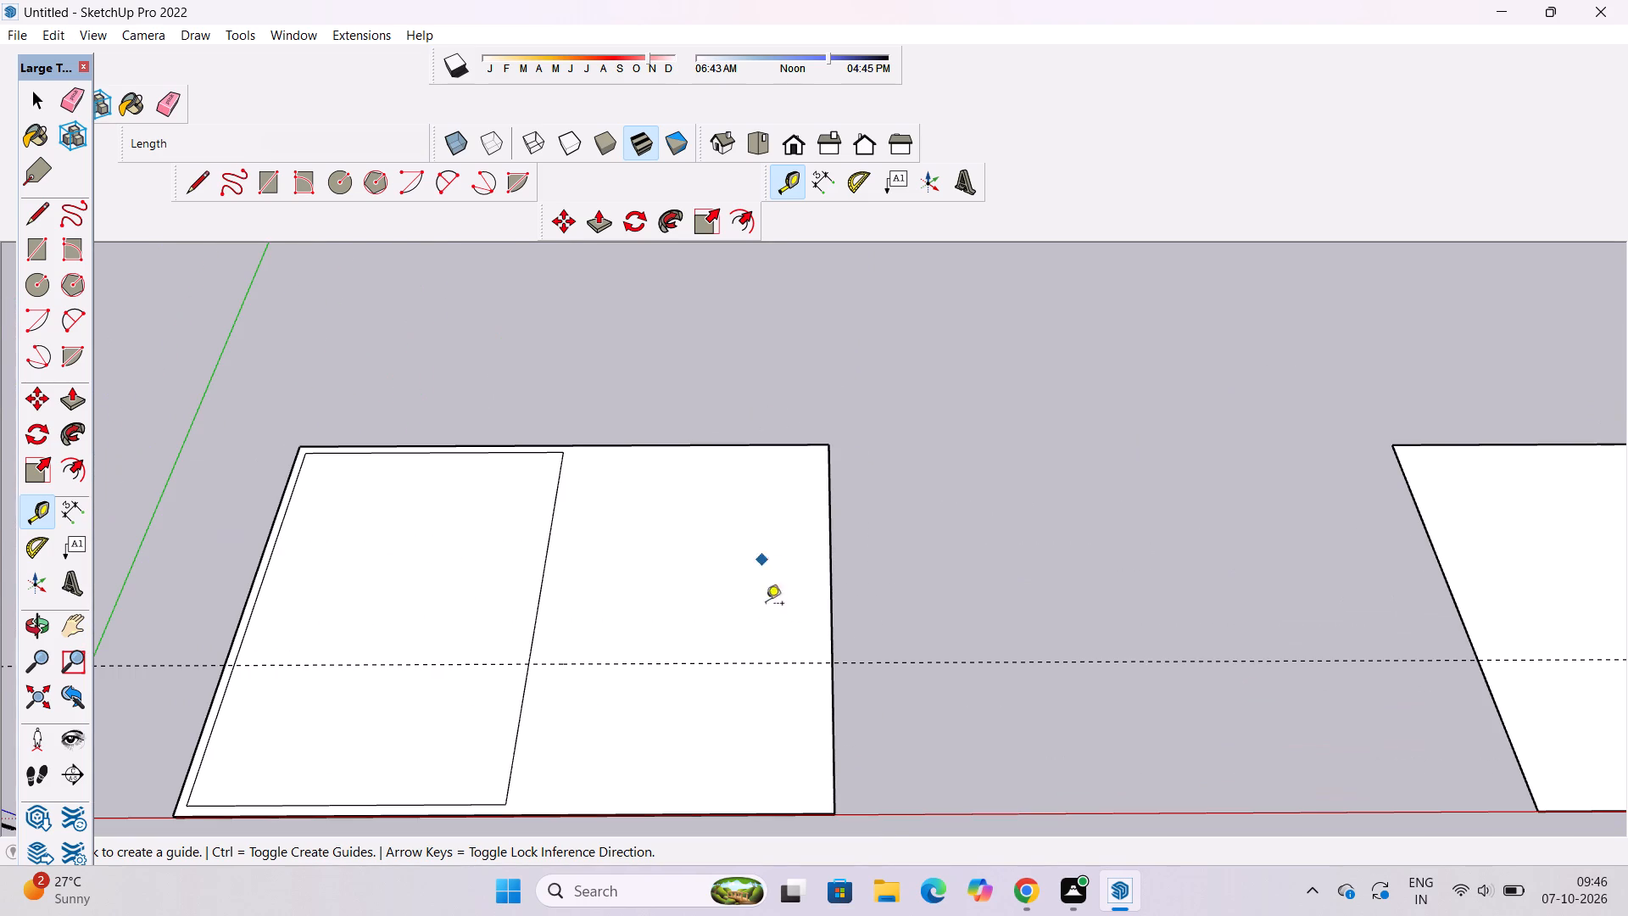
pyautogui.click(720, 667)
pyautogui.write('32')
pyautogui.press("'")
pyautogui.press('Return')
pyautogui.scroll(-8, 705, 600)
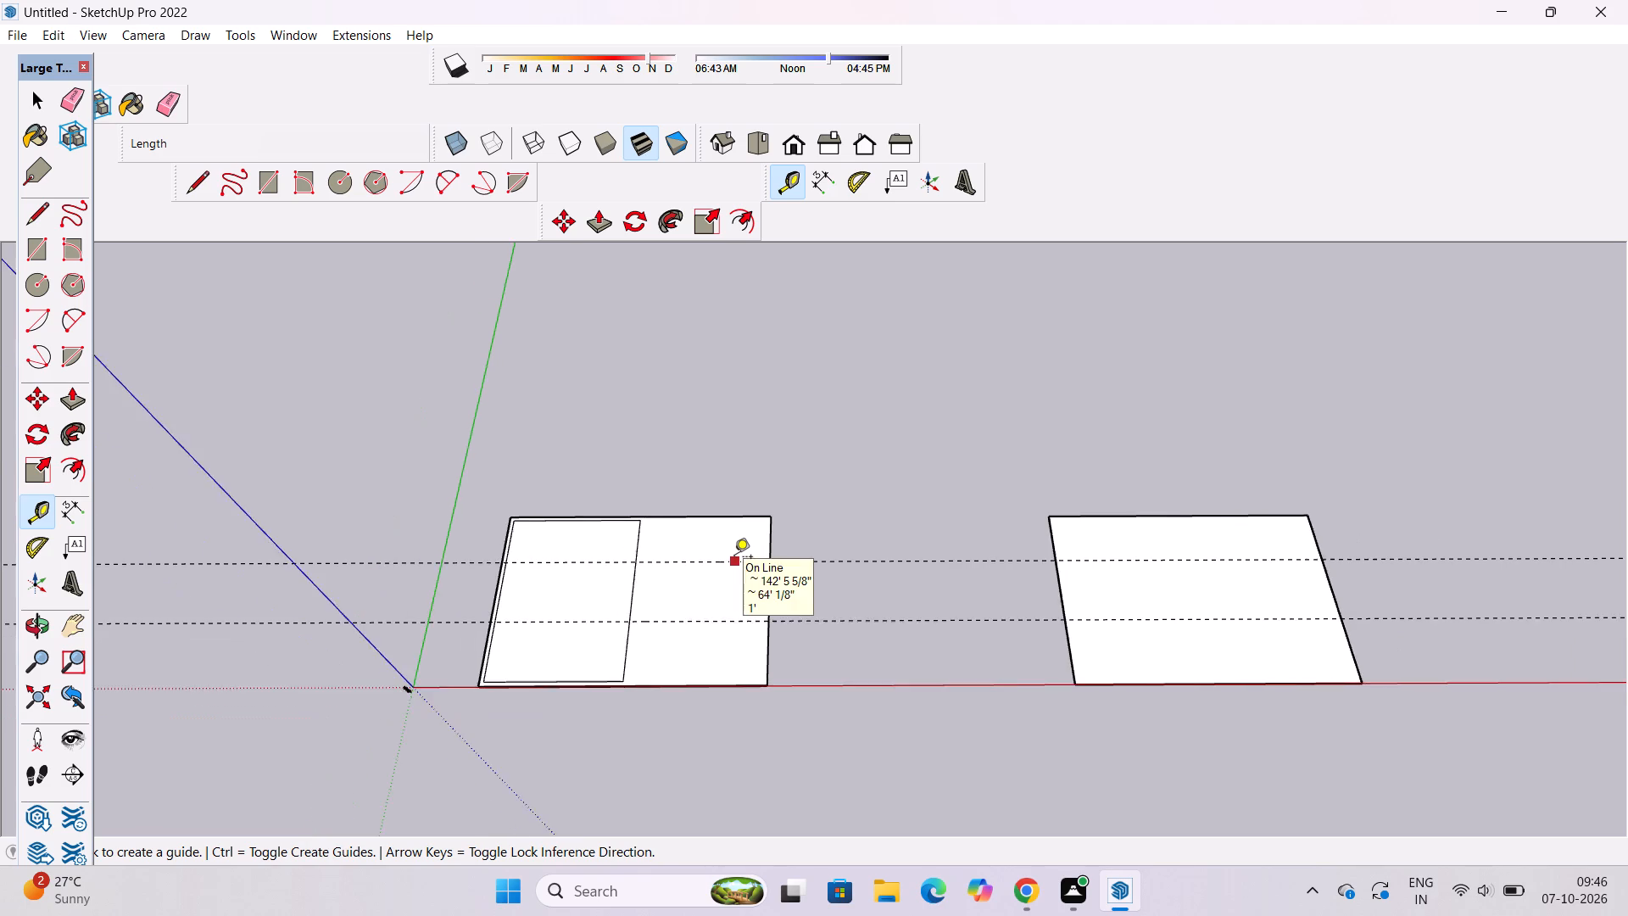
pyautogui.scroll(-7, 734, 558)
pyautogui.scroll(9, 743, 567)
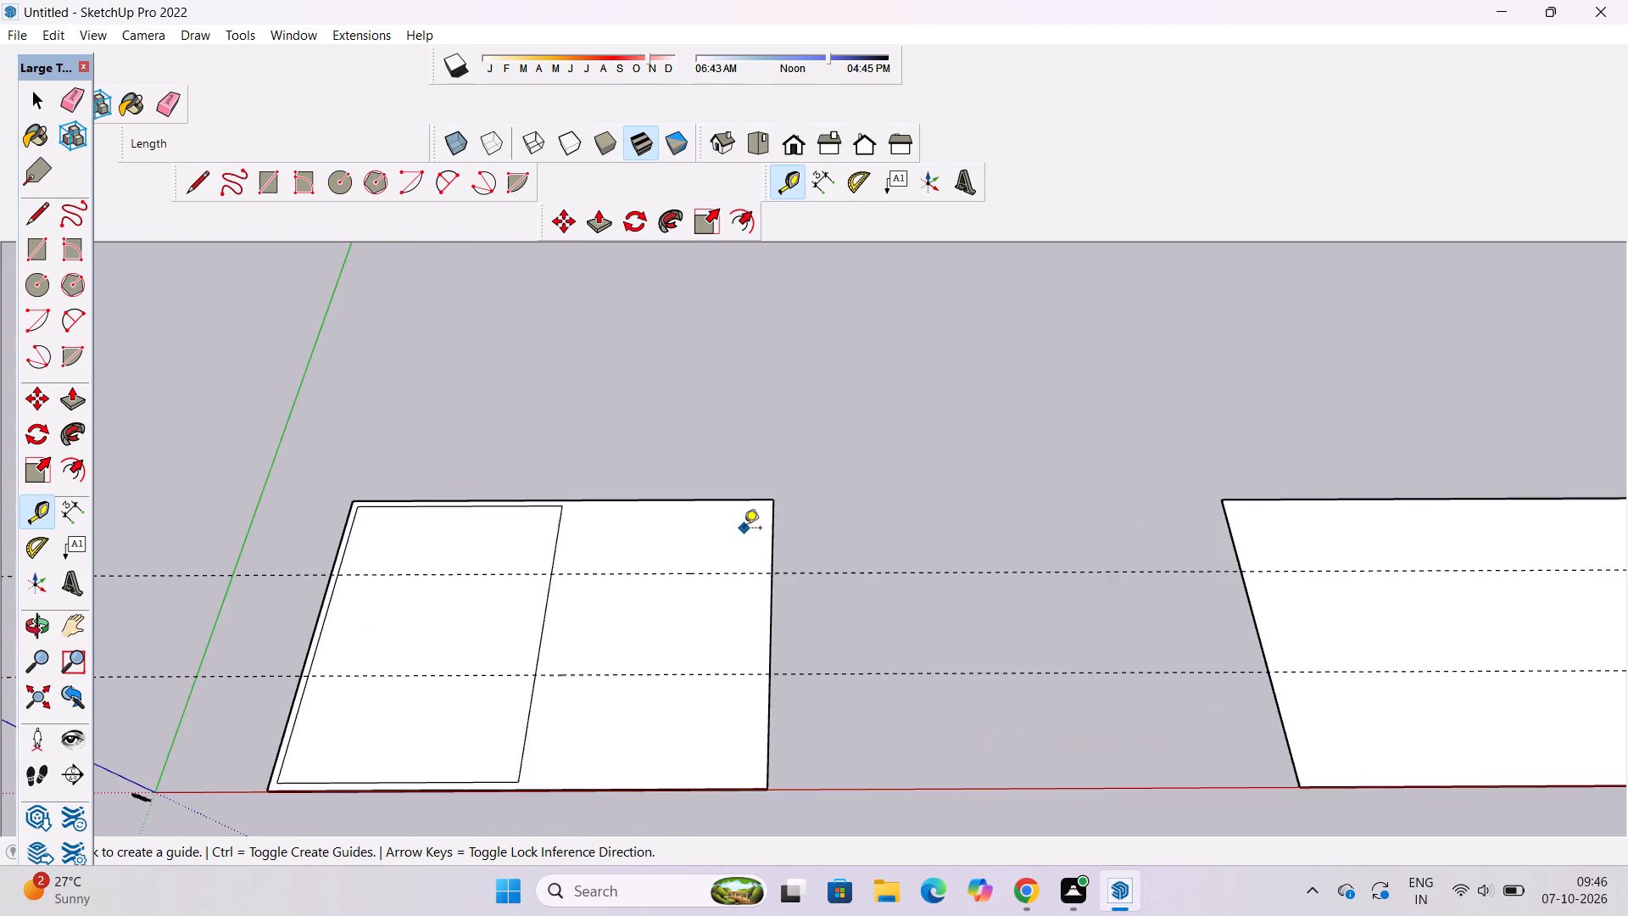
pyautogui.scroll(6, 744, 529)
pyautogui.press('space')
pyautogui.scroll(-6, 750, 580)
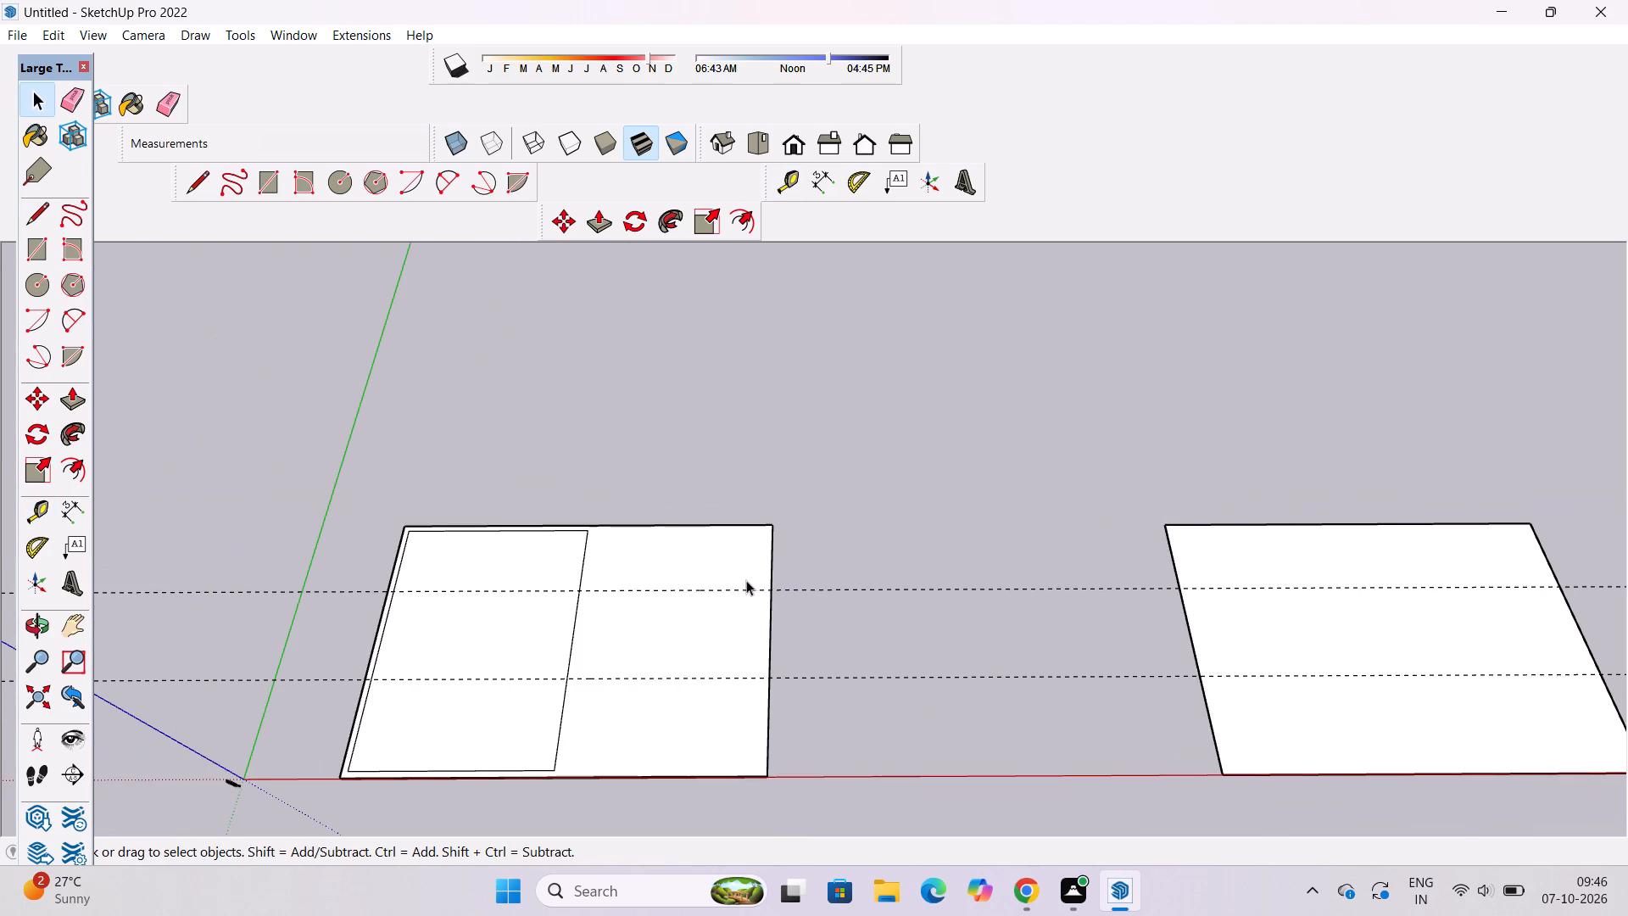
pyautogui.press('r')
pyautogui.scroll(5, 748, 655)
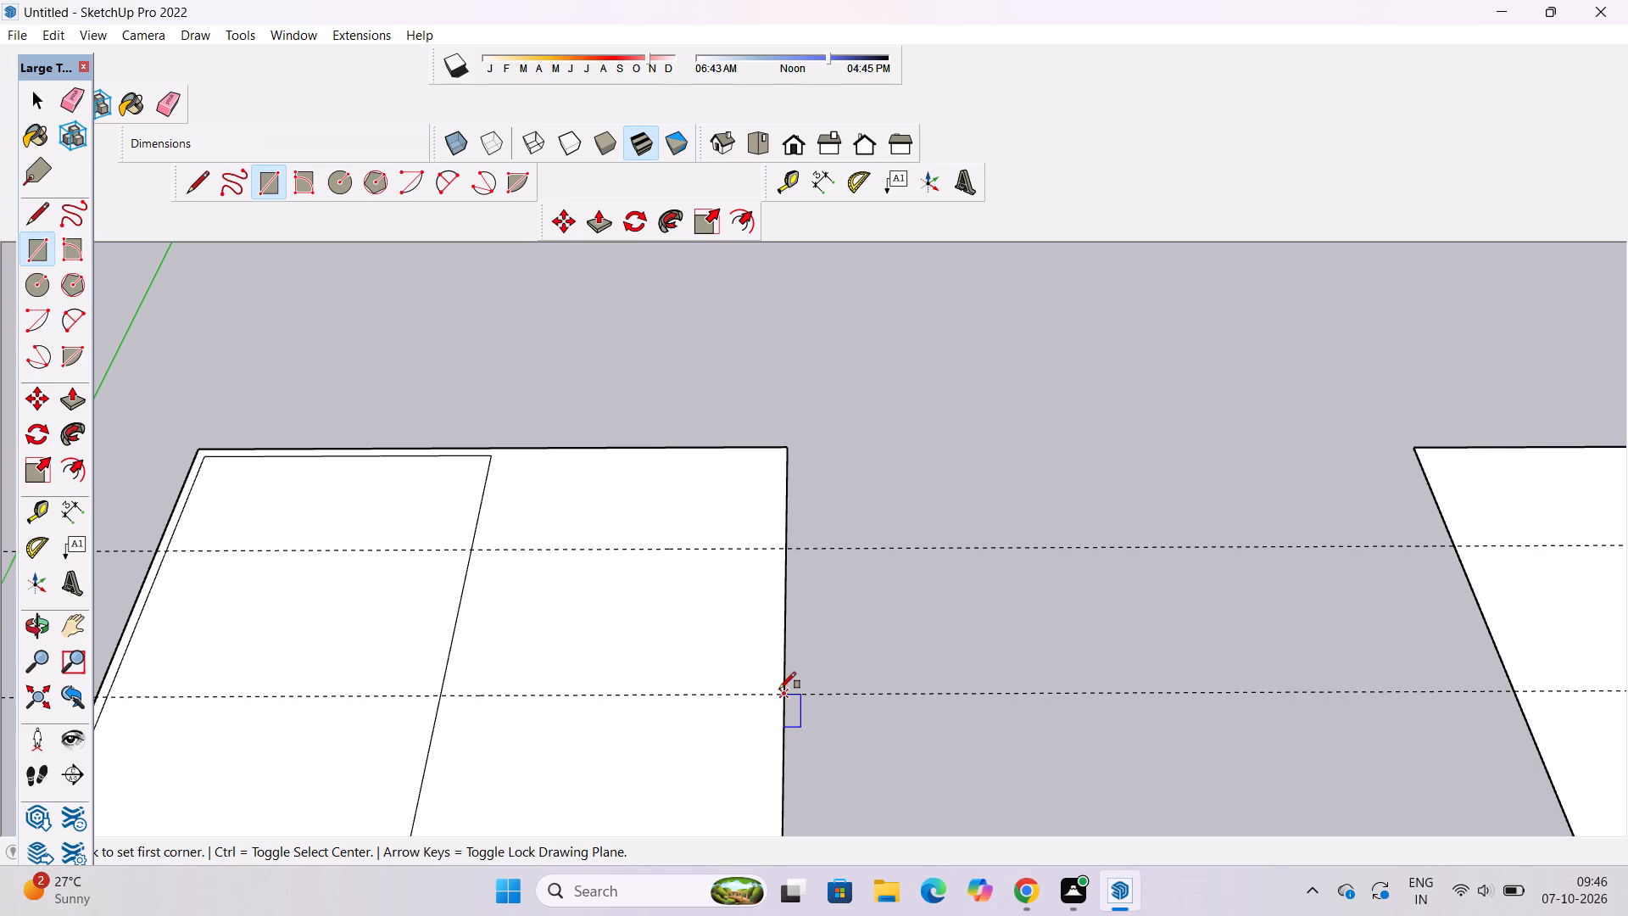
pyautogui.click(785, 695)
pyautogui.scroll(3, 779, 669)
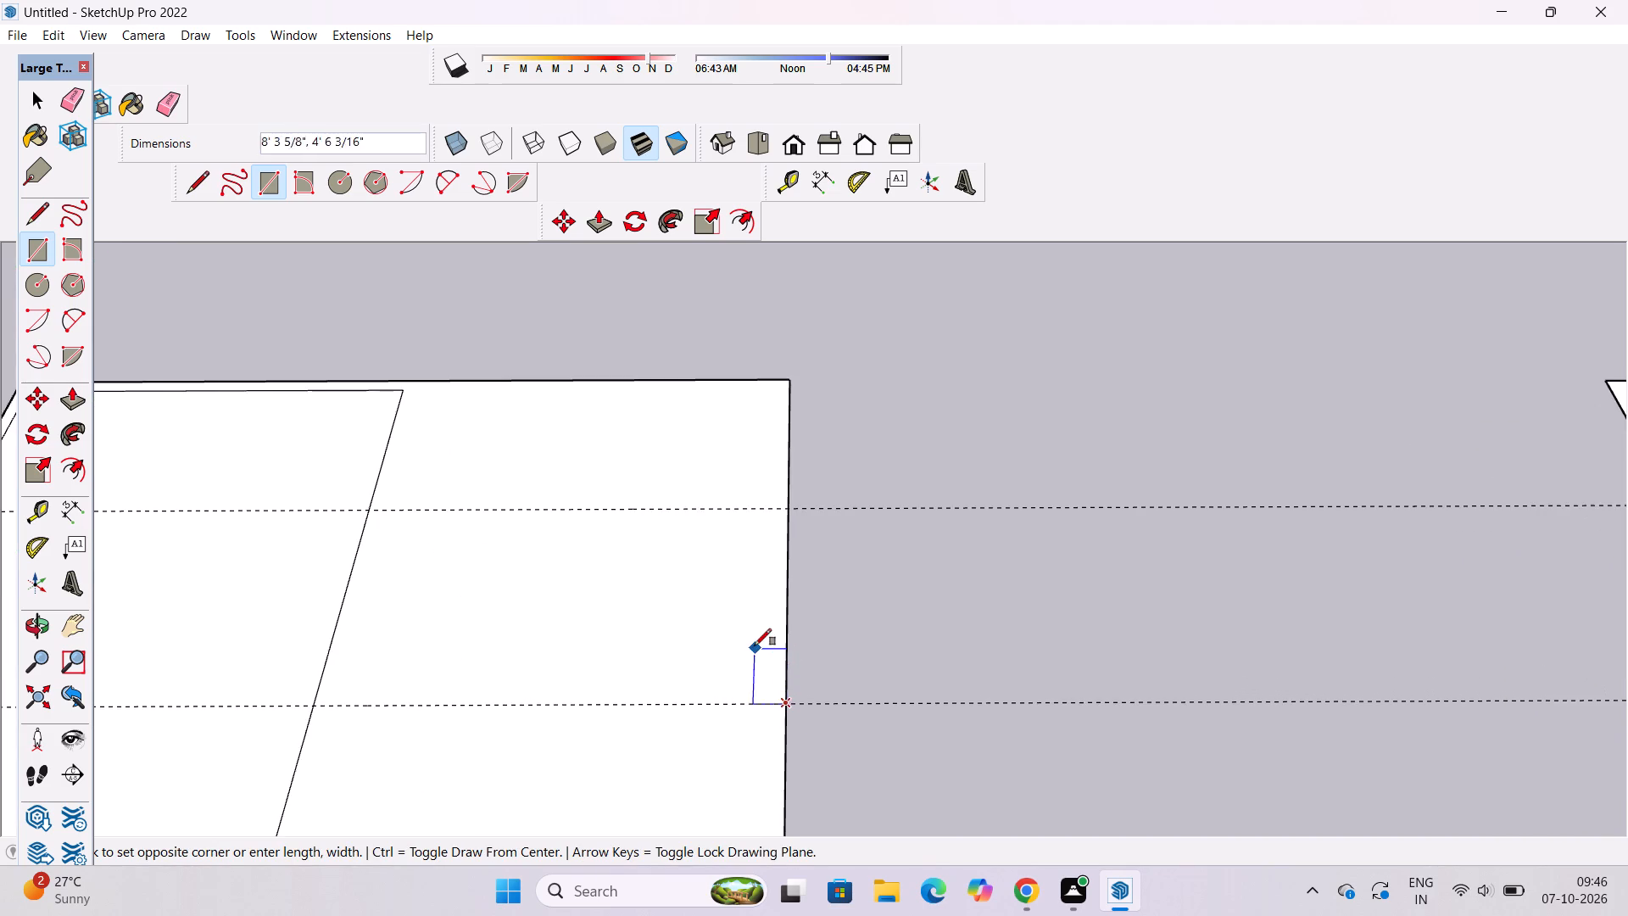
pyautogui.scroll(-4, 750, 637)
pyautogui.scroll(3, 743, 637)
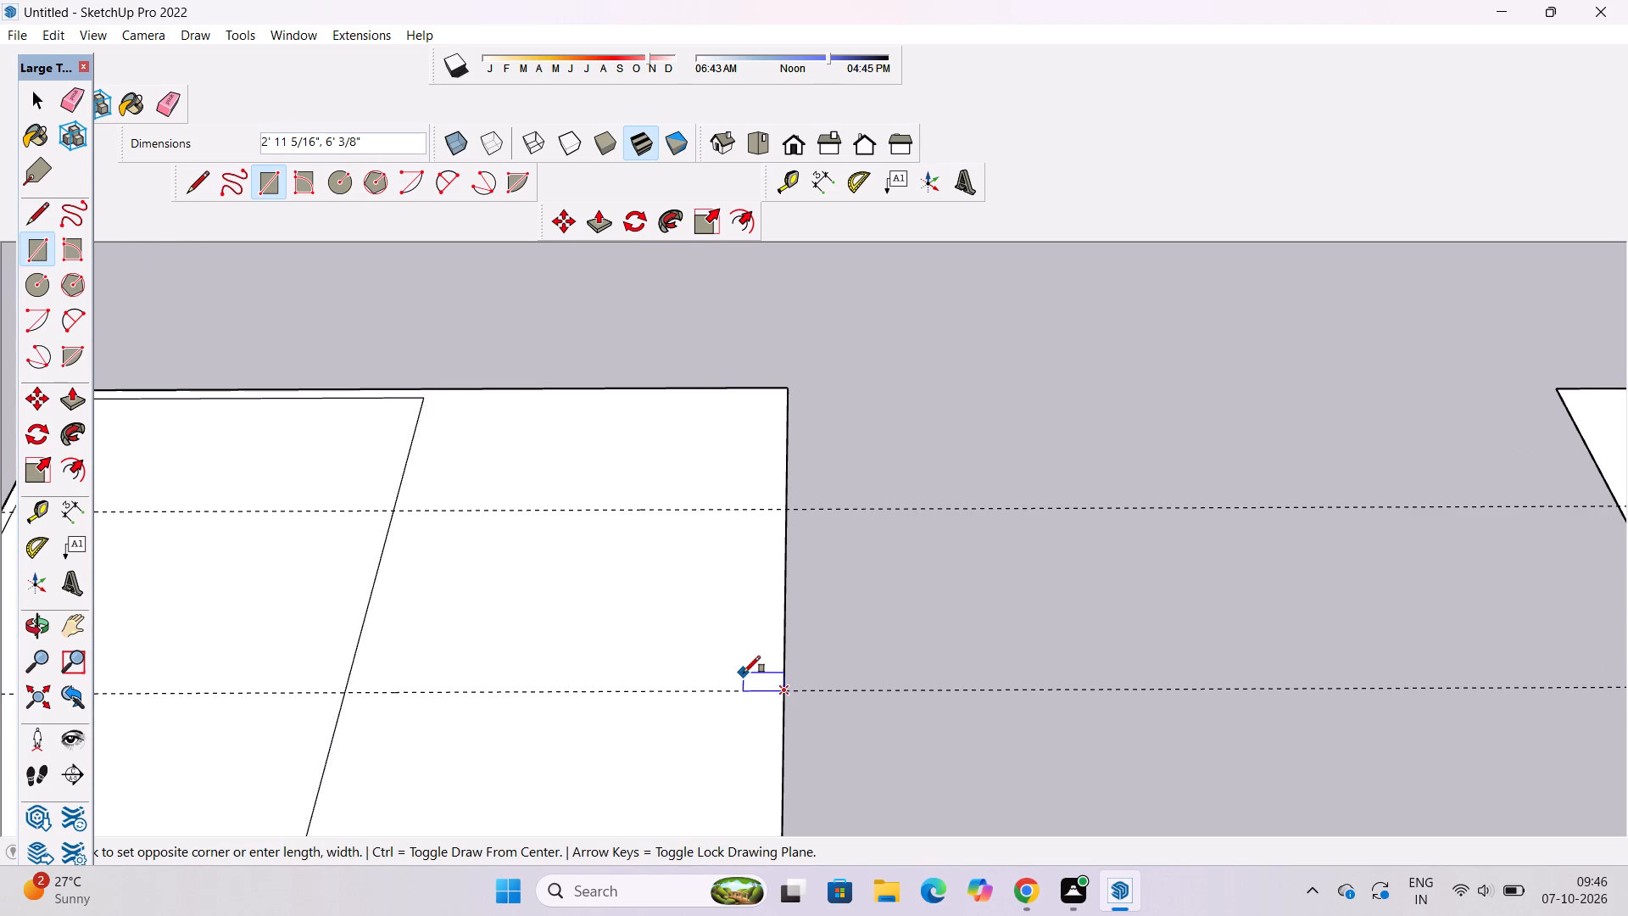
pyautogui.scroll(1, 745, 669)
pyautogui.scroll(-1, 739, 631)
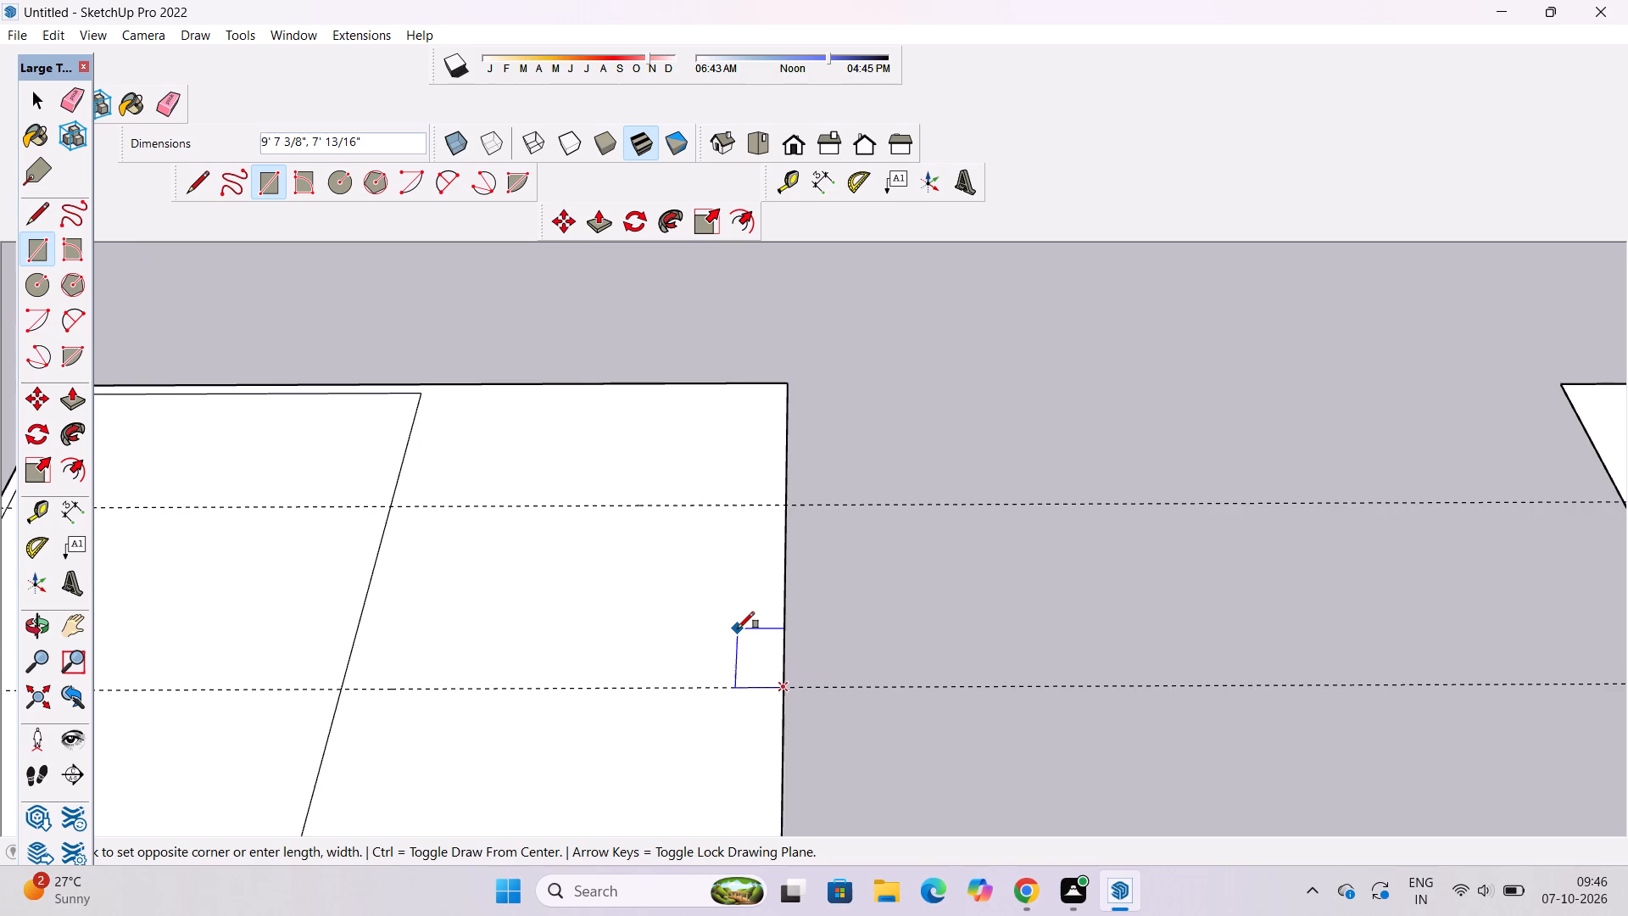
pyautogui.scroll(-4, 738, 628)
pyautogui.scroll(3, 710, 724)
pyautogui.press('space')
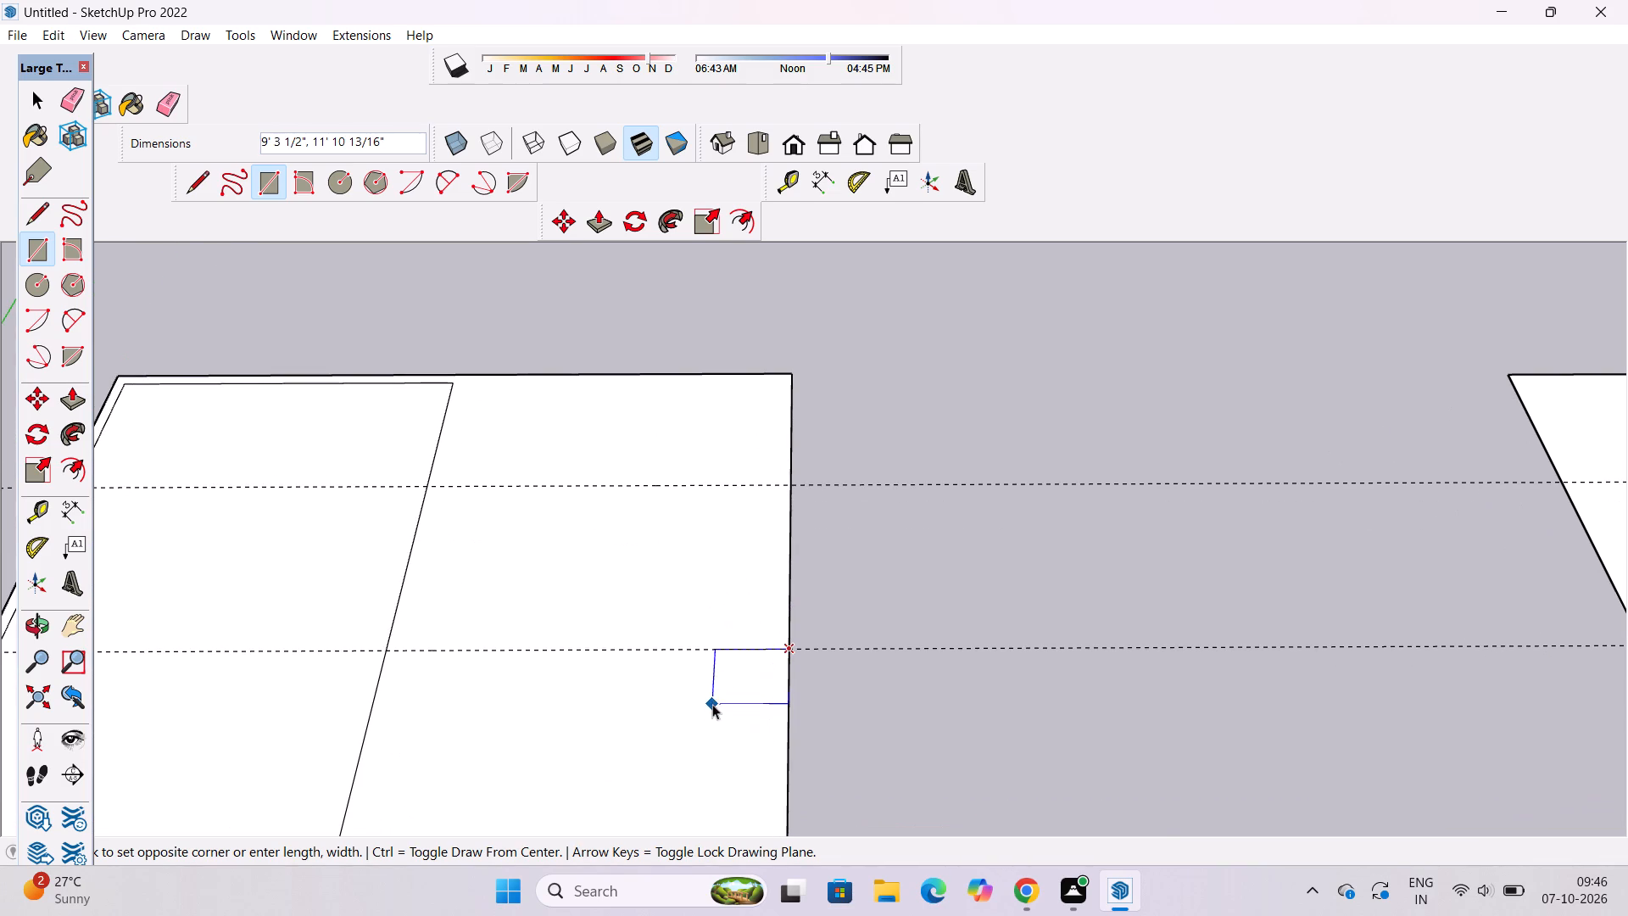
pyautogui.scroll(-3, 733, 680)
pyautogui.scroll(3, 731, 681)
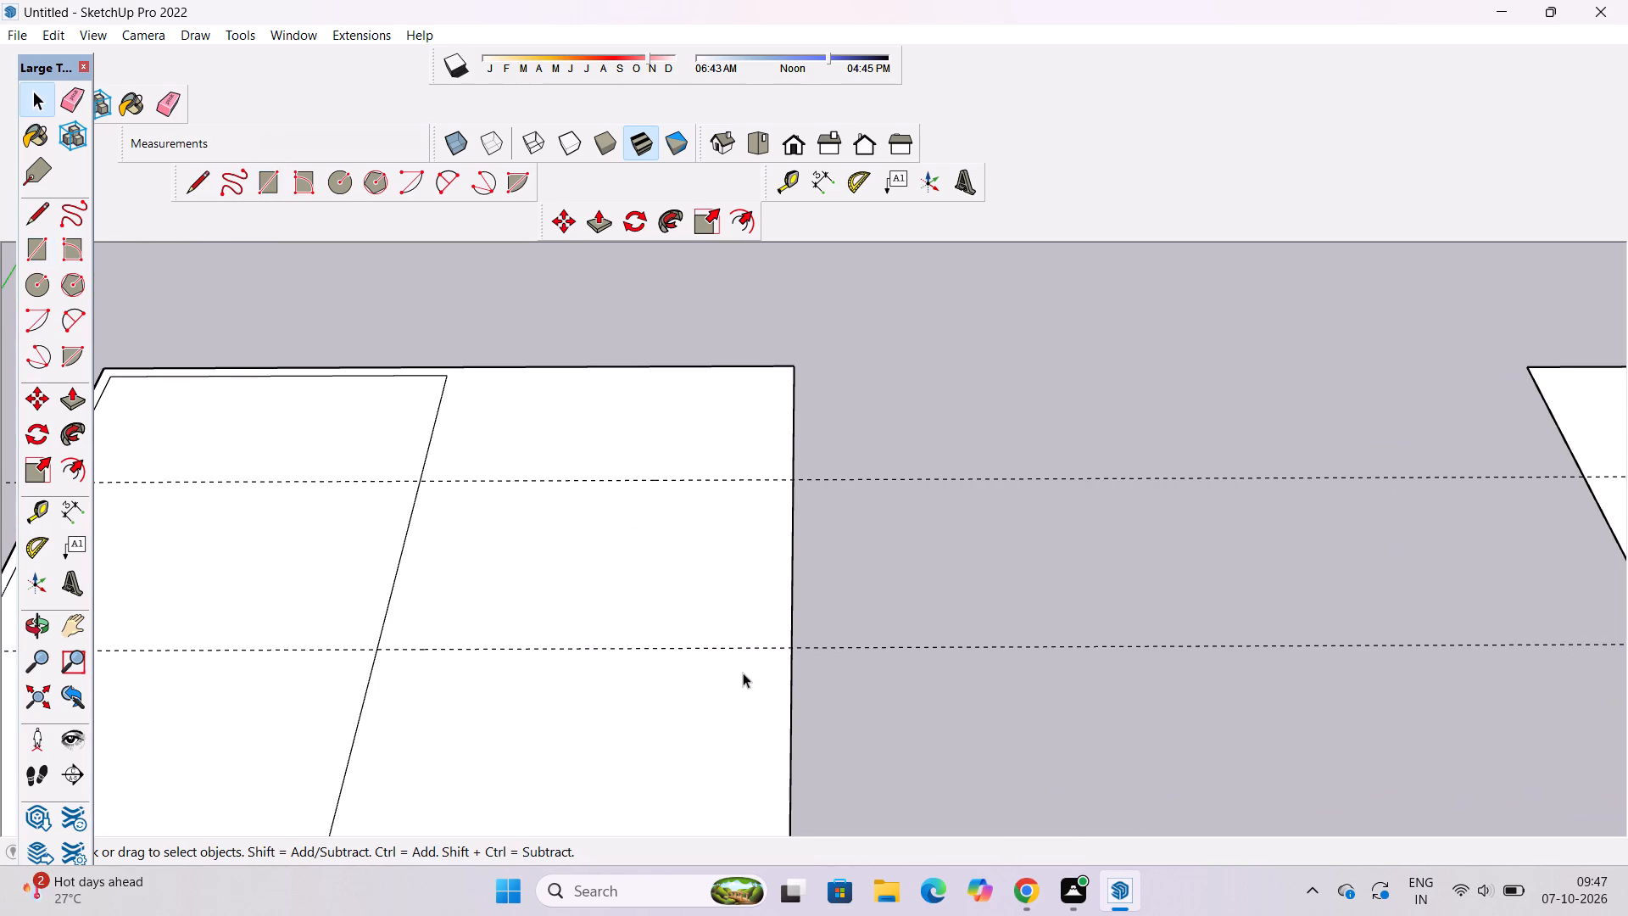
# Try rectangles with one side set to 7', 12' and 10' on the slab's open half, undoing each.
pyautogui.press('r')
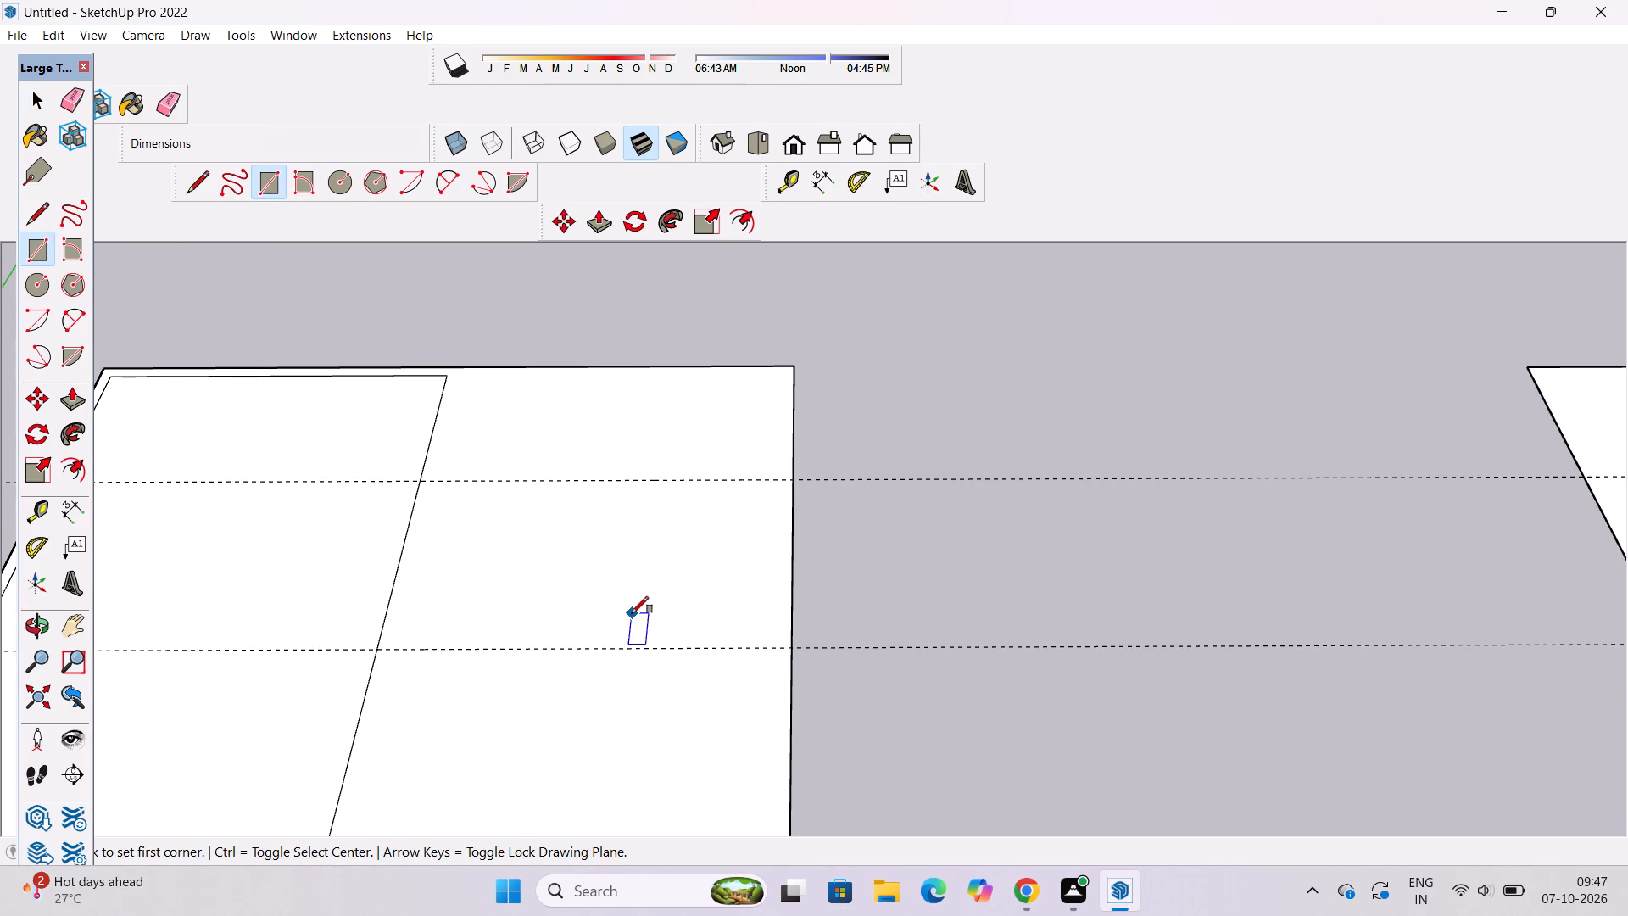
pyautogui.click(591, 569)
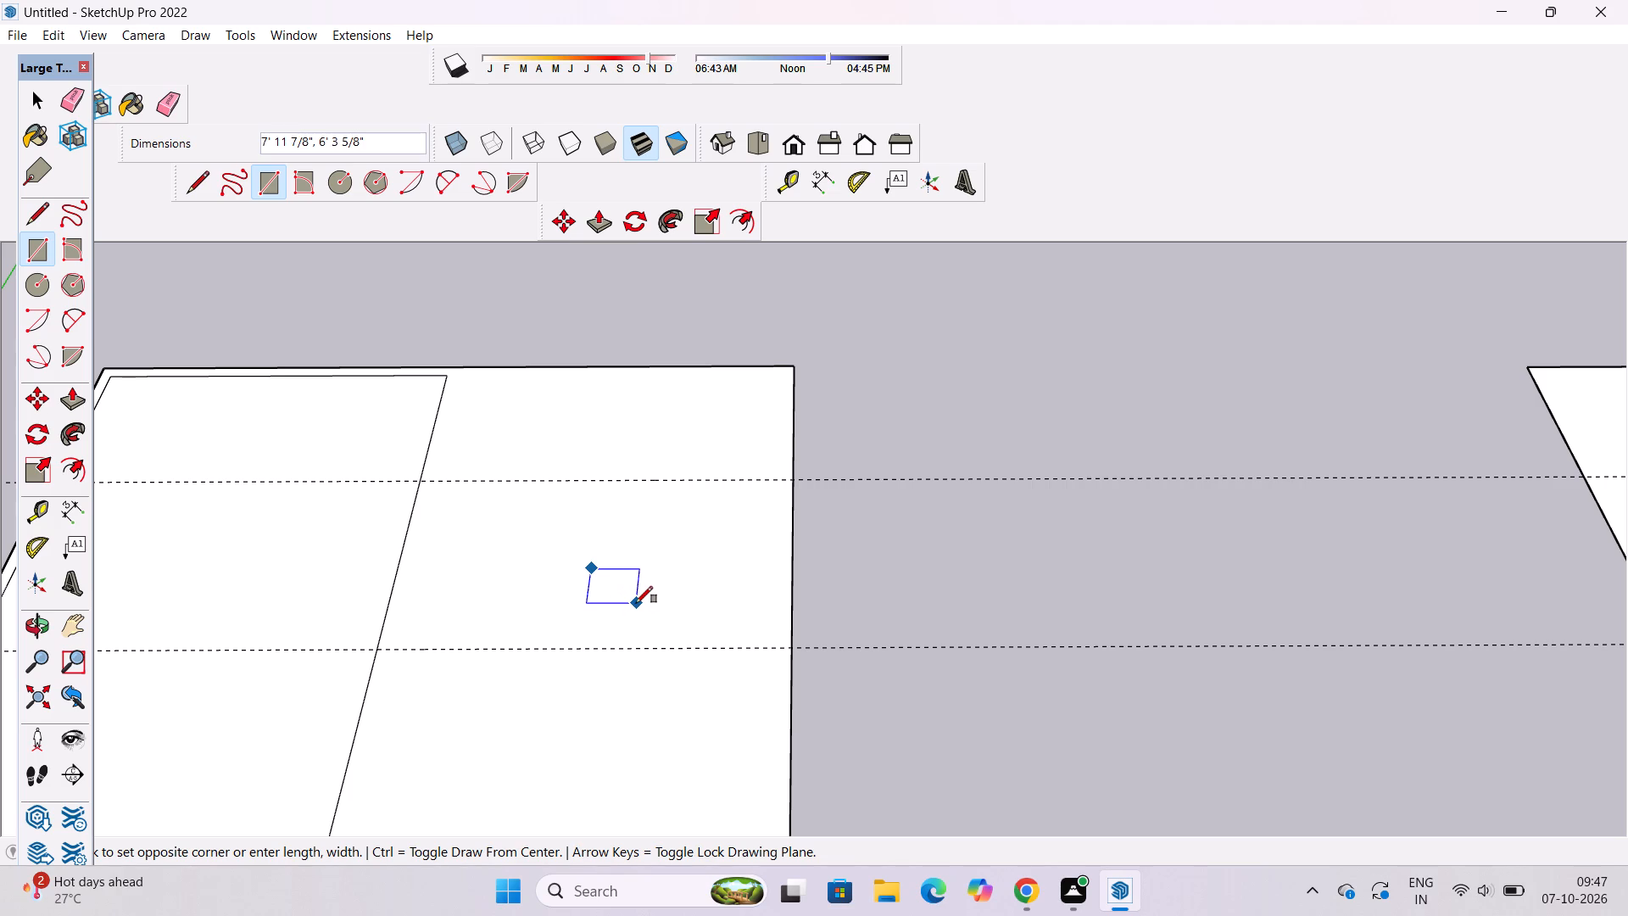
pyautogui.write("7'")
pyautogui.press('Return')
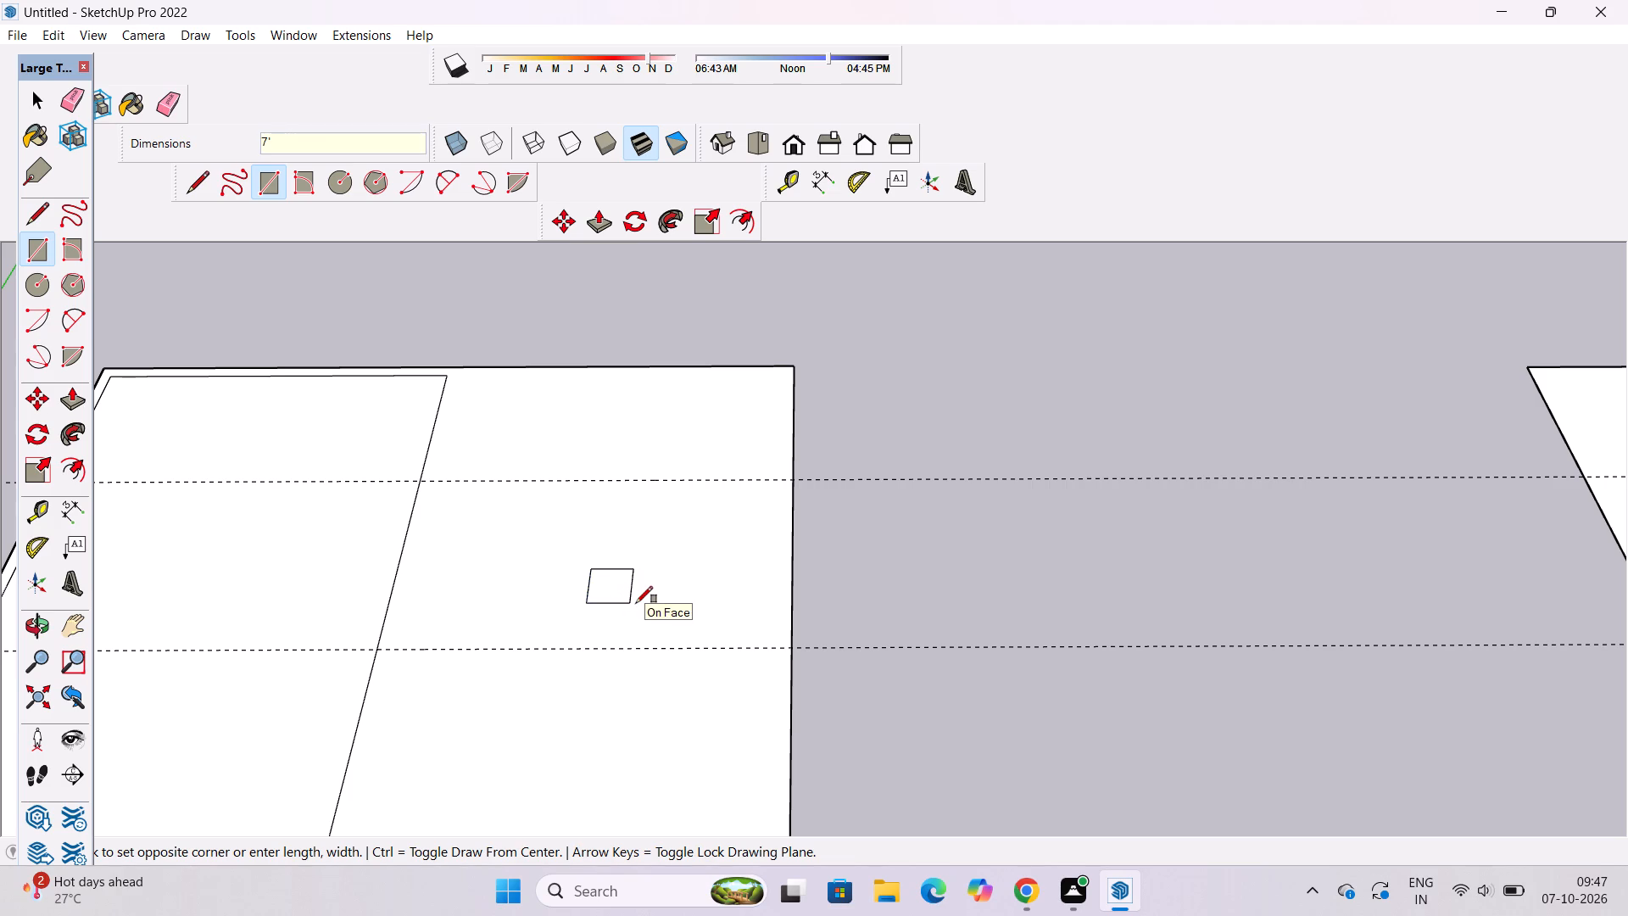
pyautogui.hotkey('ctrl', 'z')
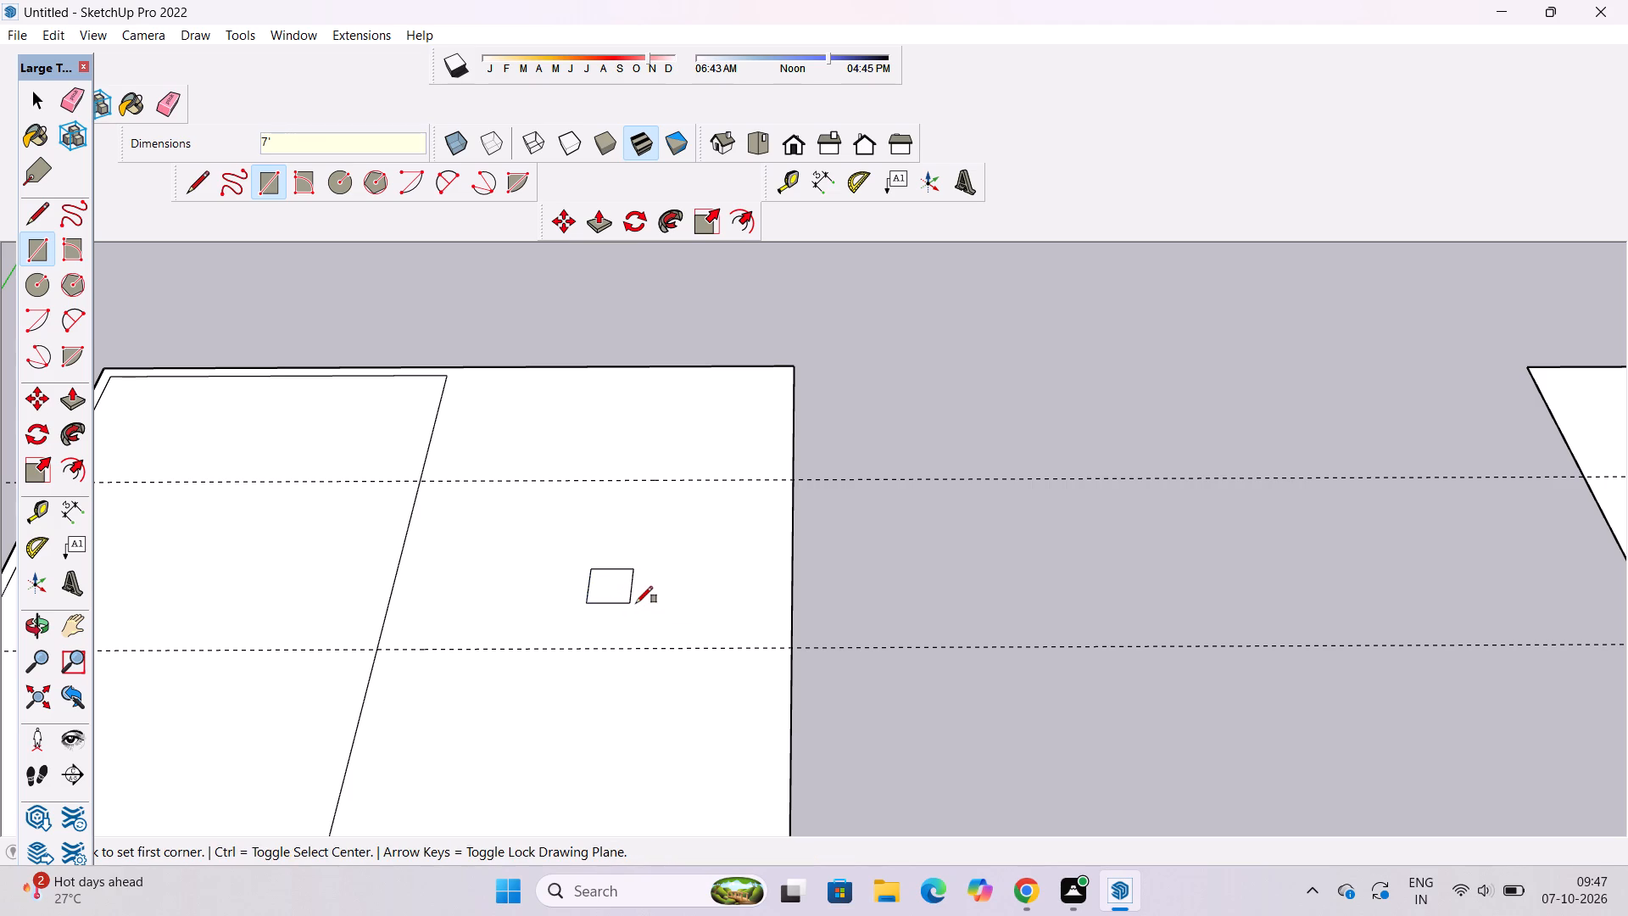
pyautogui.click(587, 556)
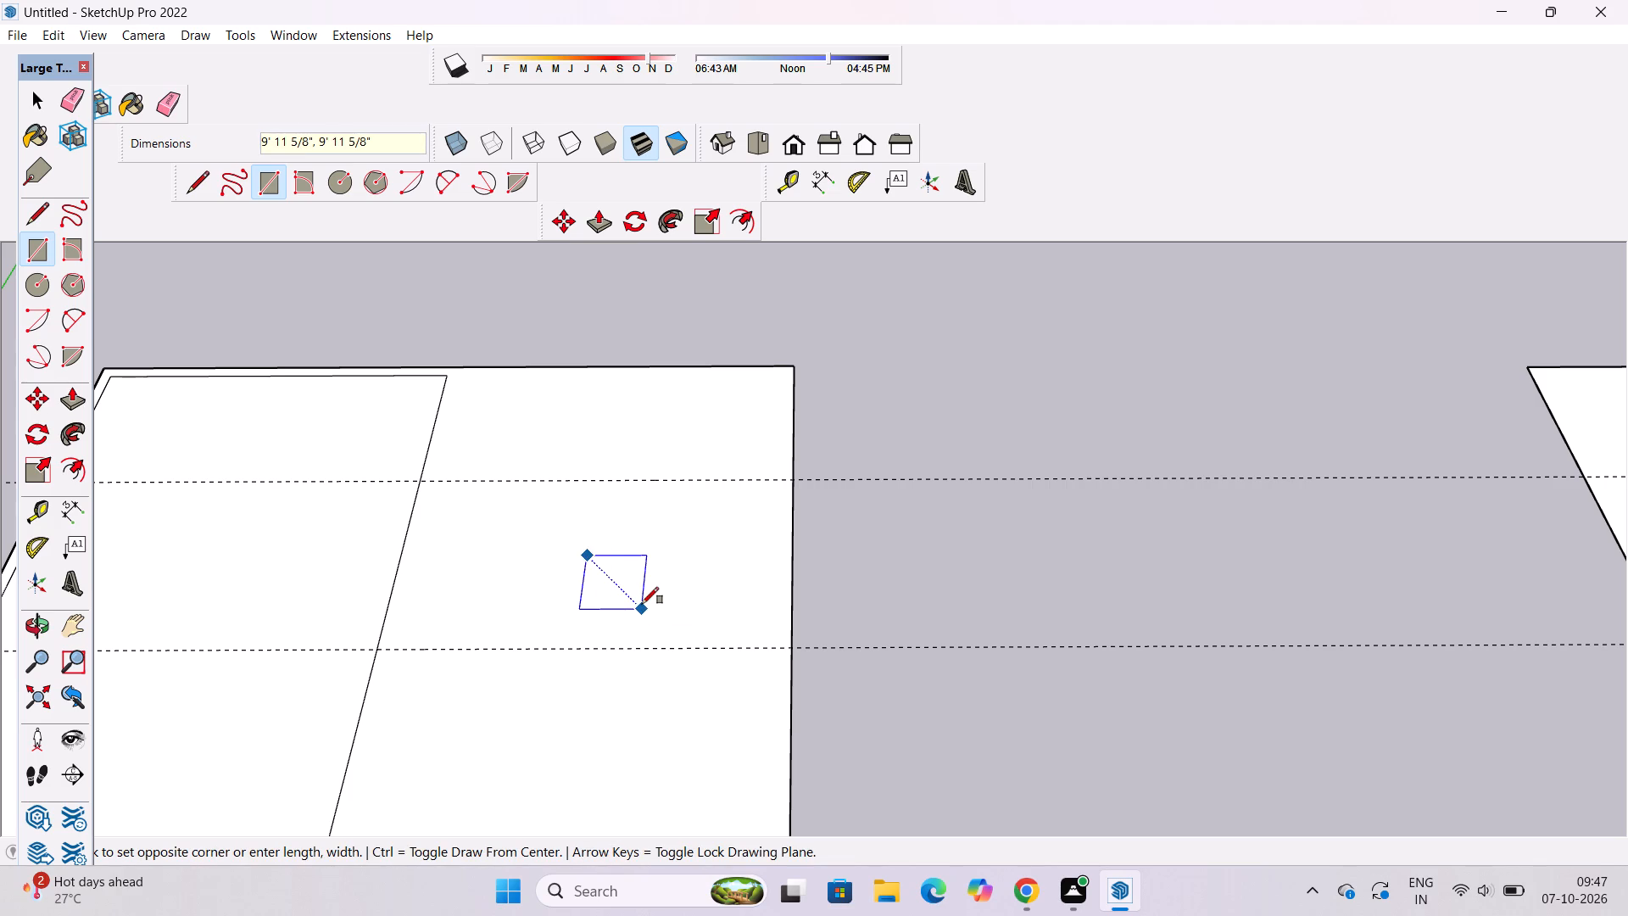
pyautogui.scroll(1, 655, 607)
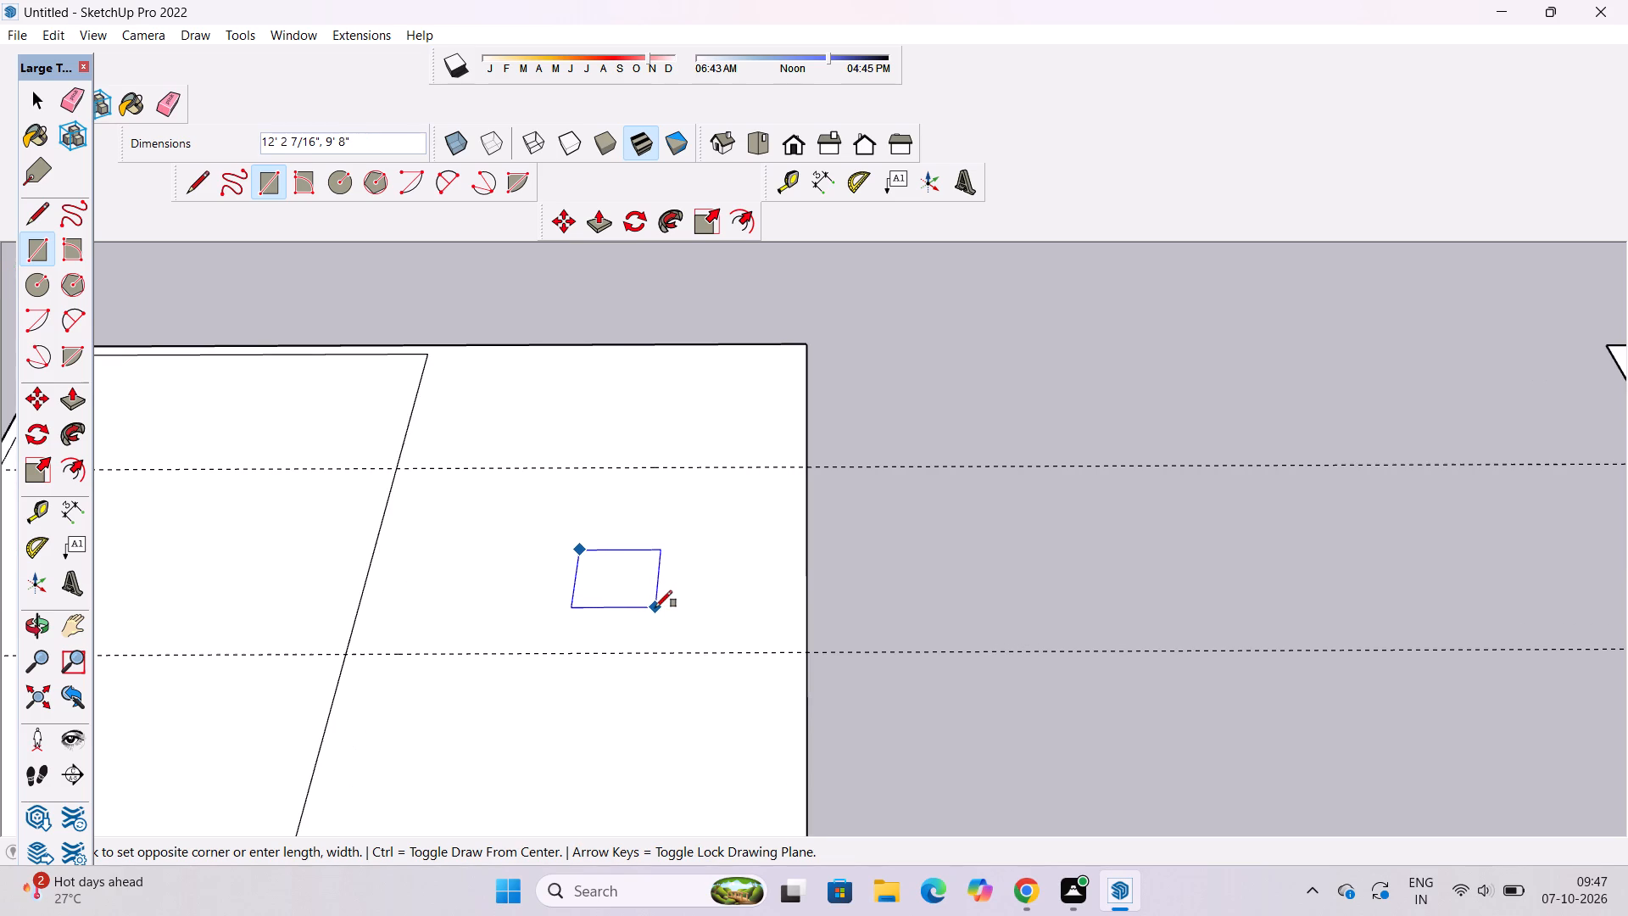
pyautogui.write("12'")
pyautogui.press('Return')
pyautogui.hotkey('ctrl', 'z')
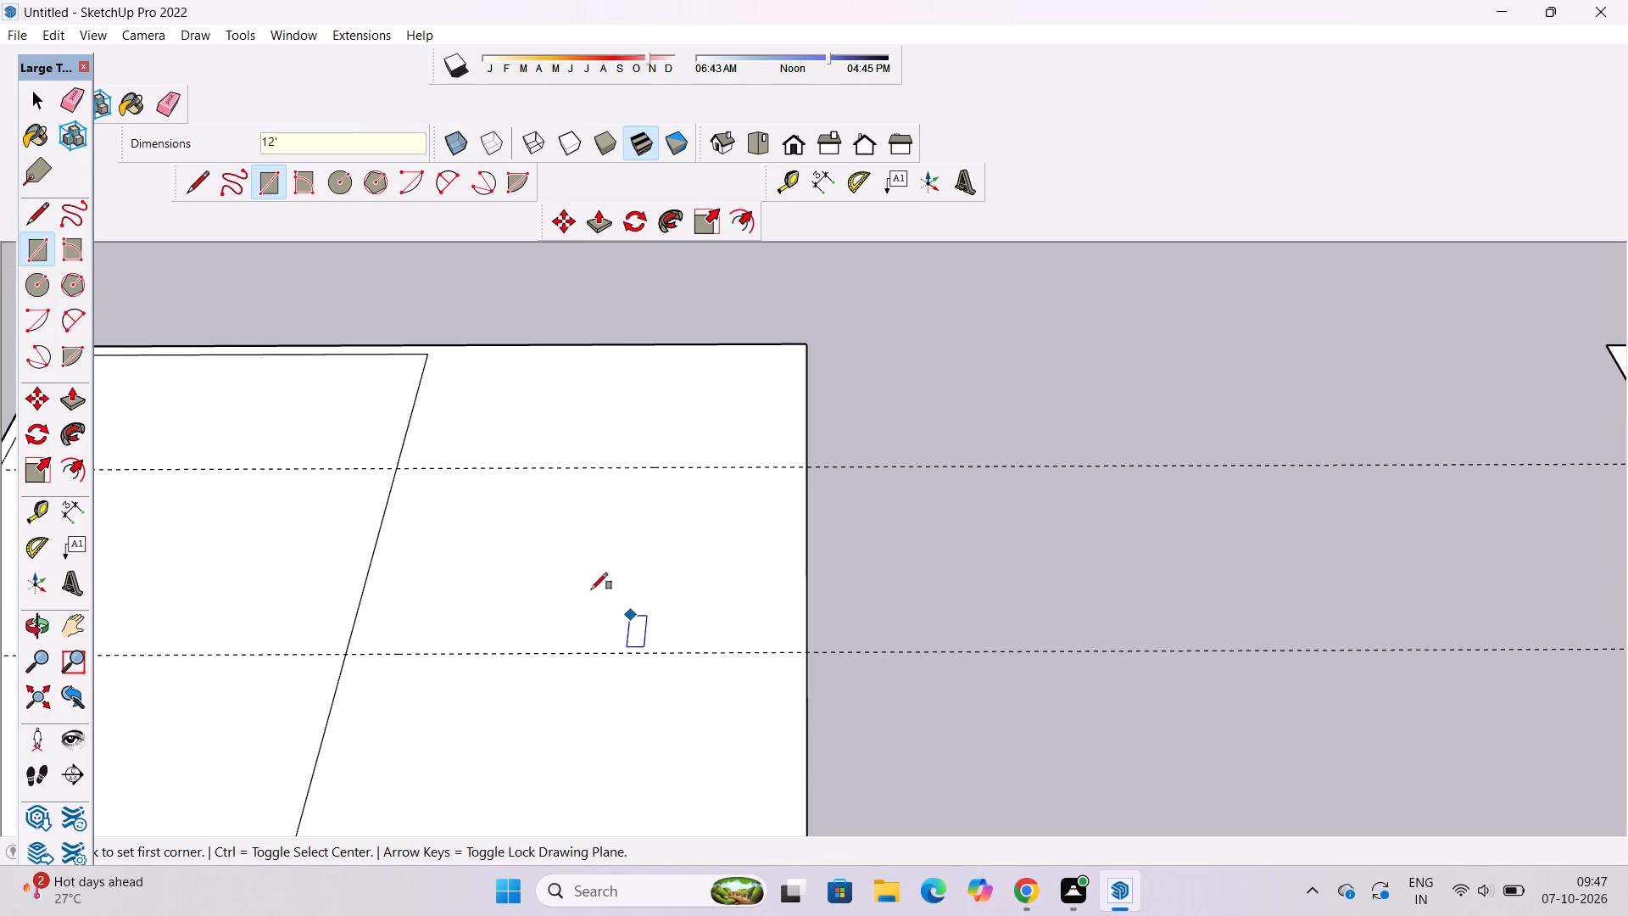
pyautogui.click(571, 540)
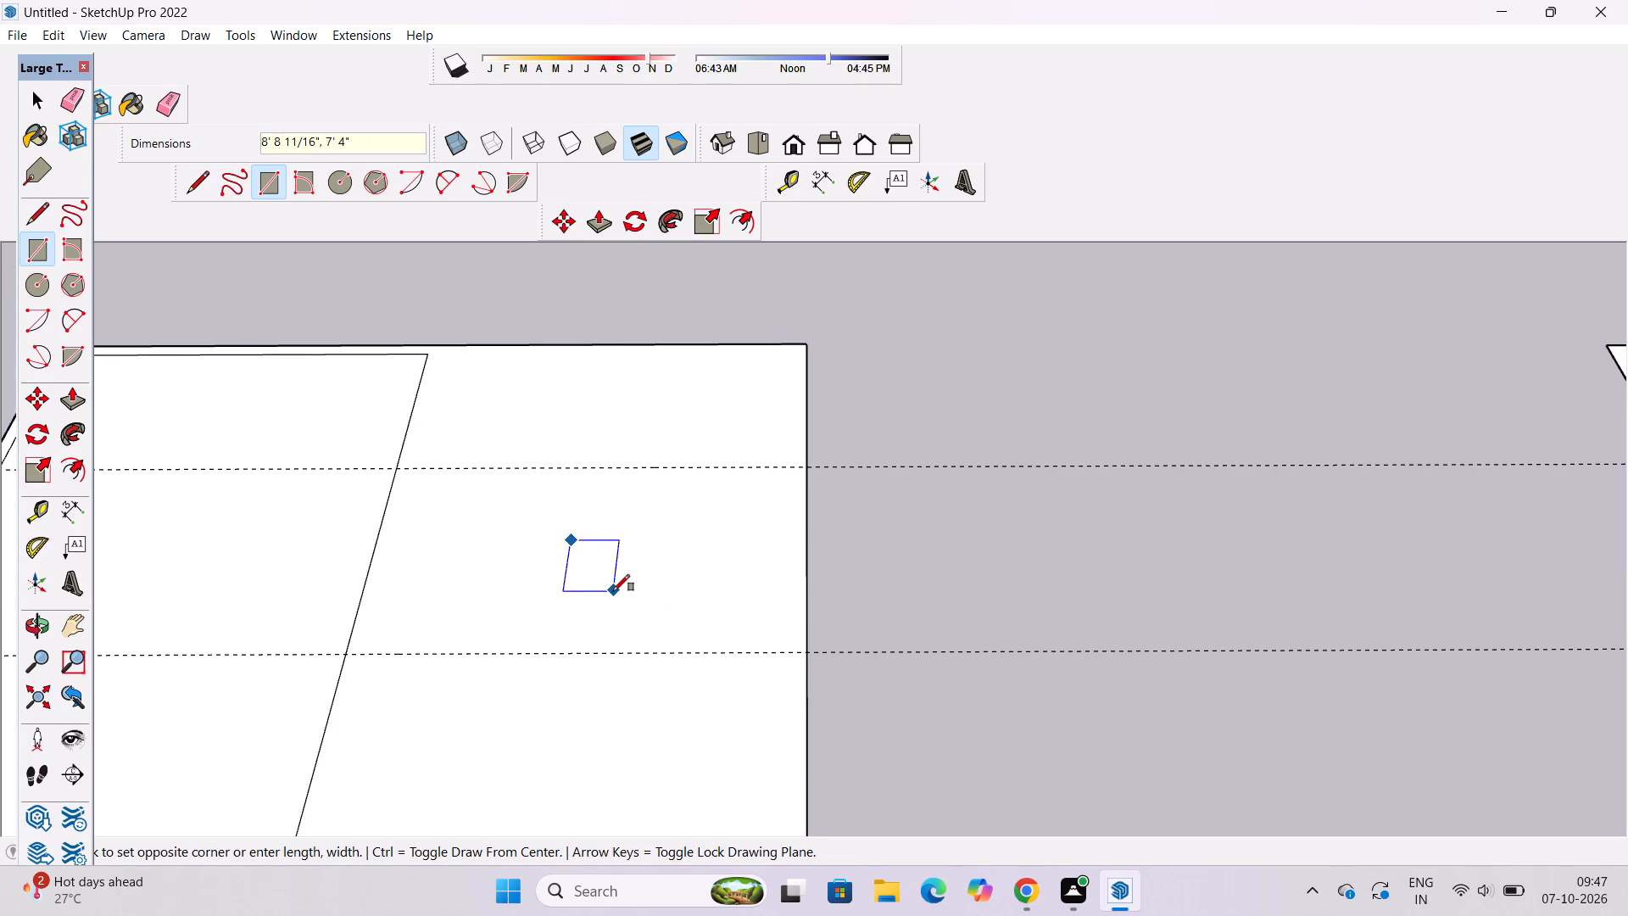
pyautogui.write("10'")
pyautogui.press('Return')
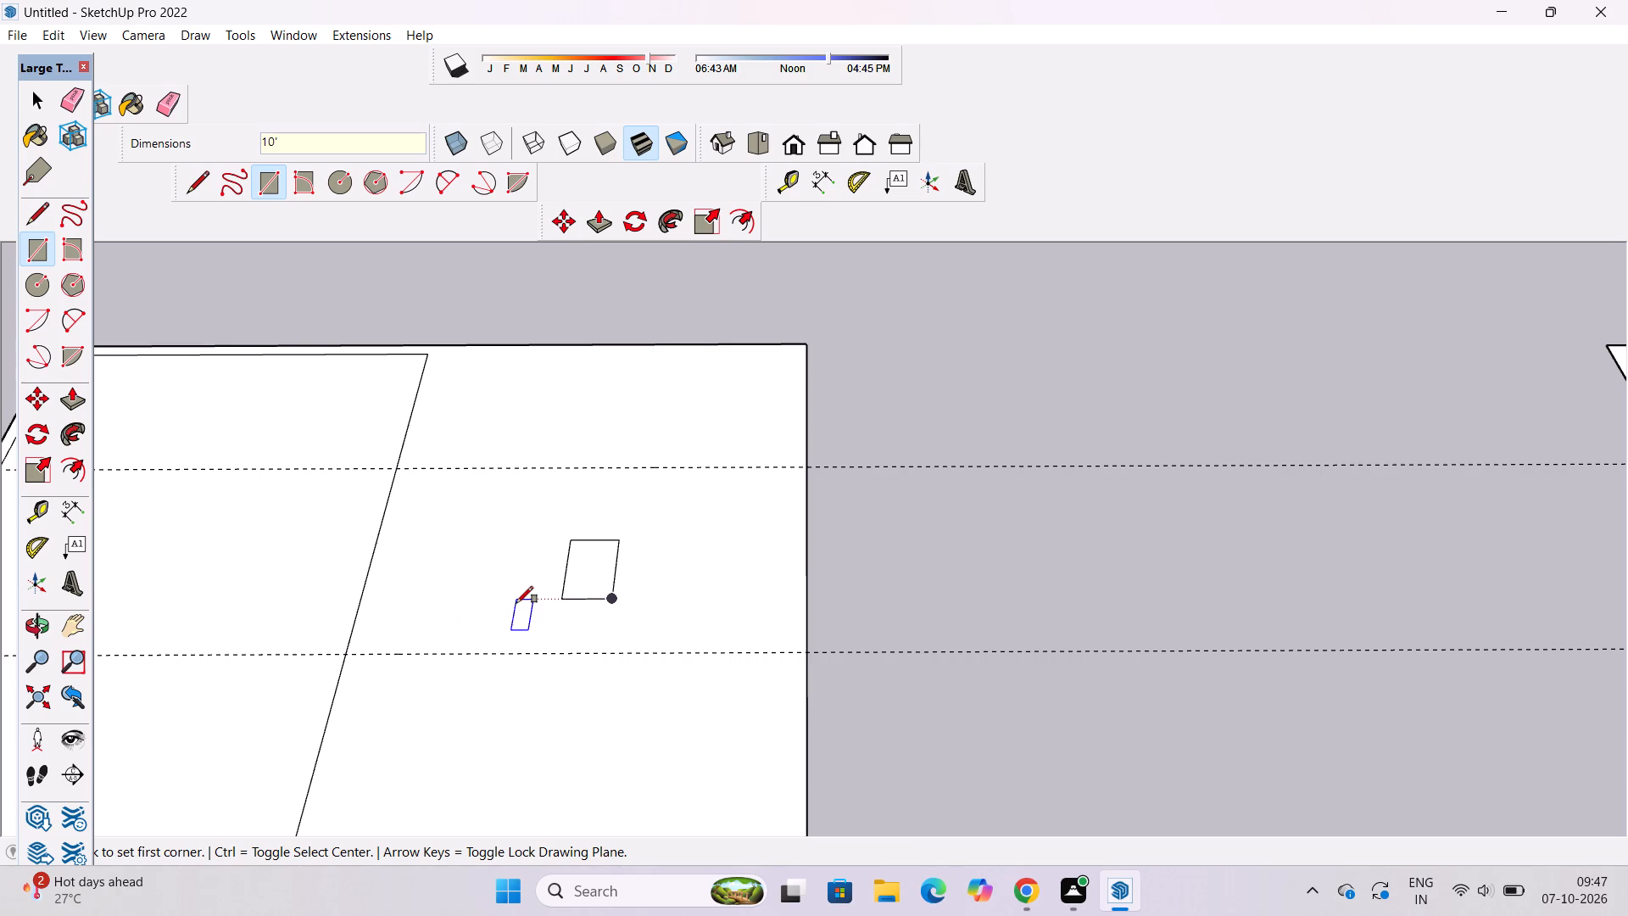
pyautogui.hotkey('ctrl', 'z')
# Draw an 11' by about 9' 11" rectangle on the slab's open half, between the two guides.
pyautogui.click(563, 534)
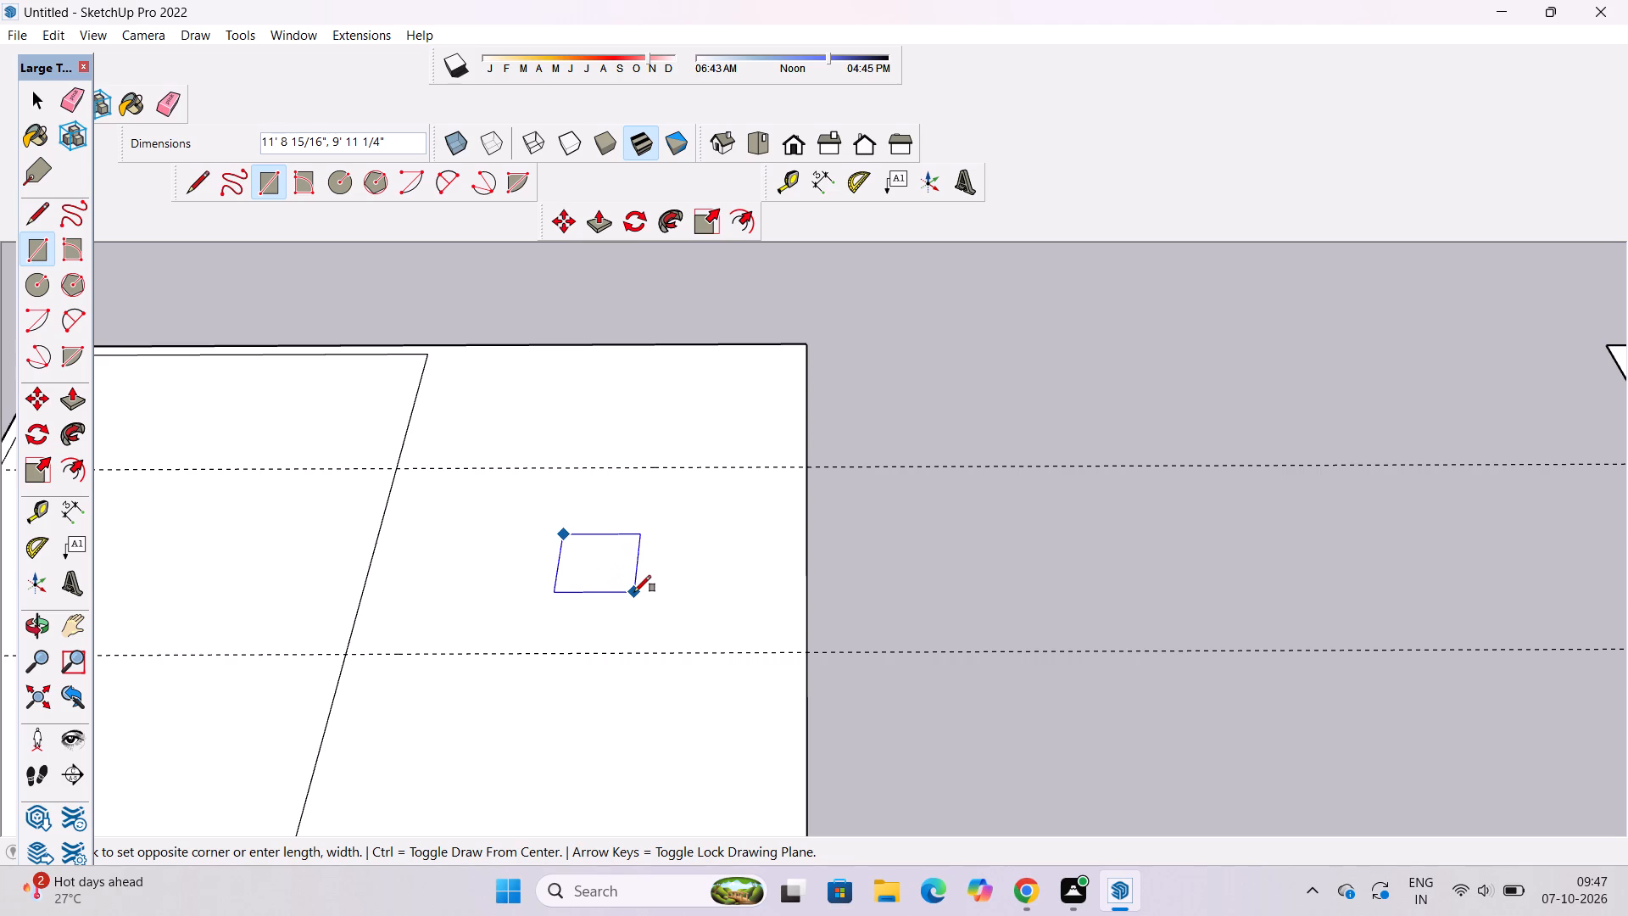
pyautogui.write("11'")
pyautogui.press('Return')
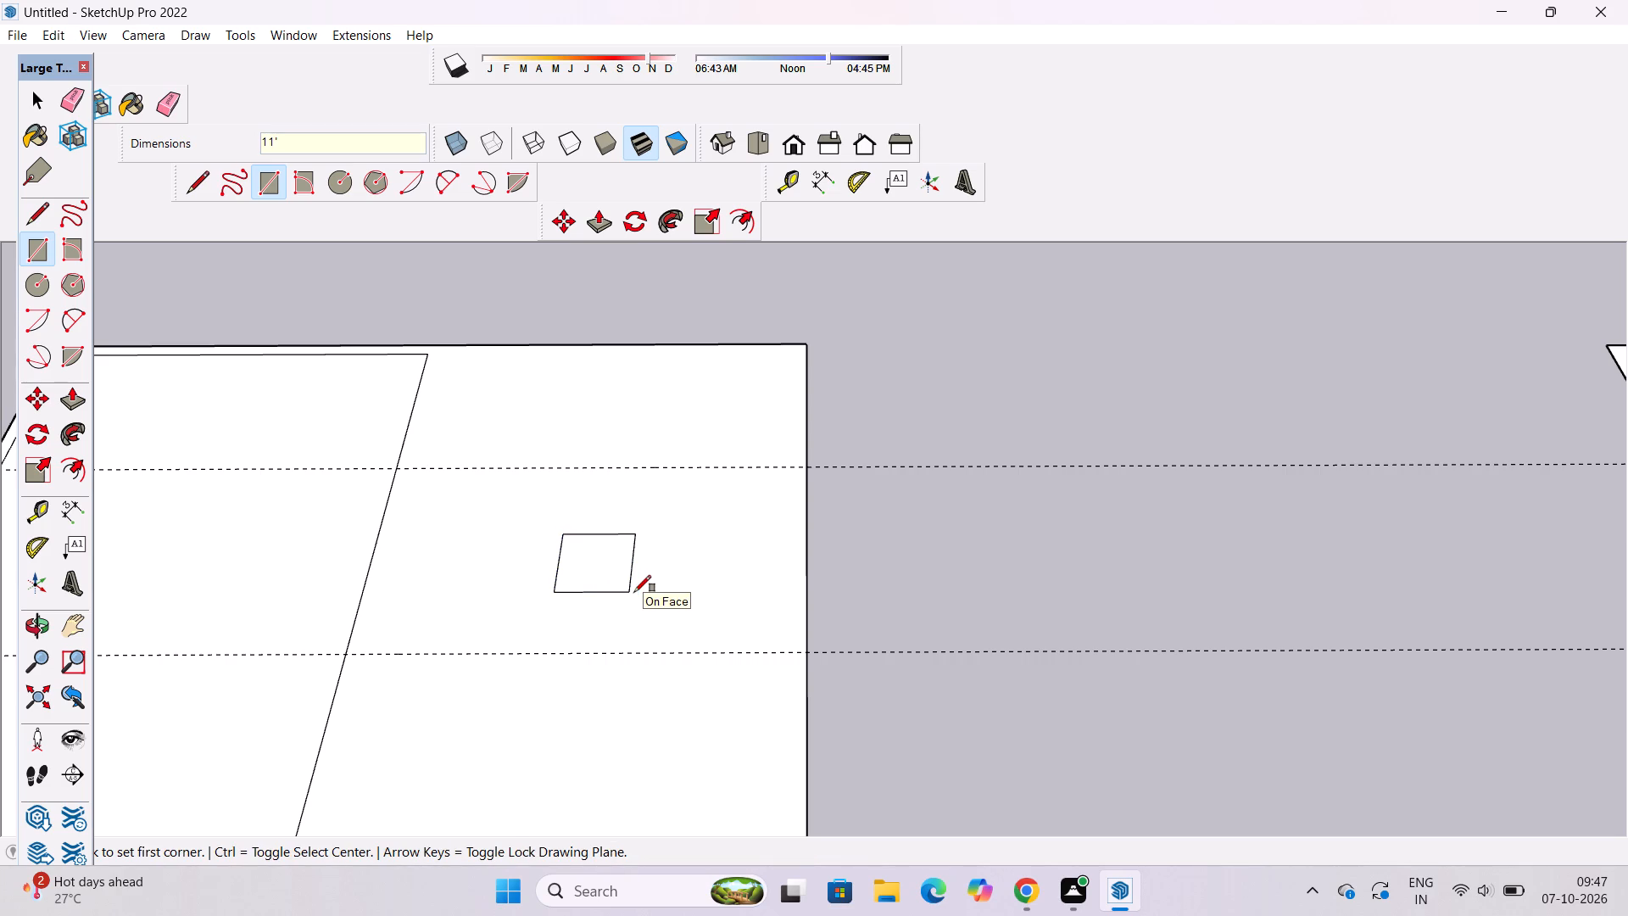
# Move the small rectangle by its outer side's midpoint to where the front guide meets the slab's side edge farthest from the origin.
pyautogui.press('space')
pyautogui.doubleClick(610, 563)
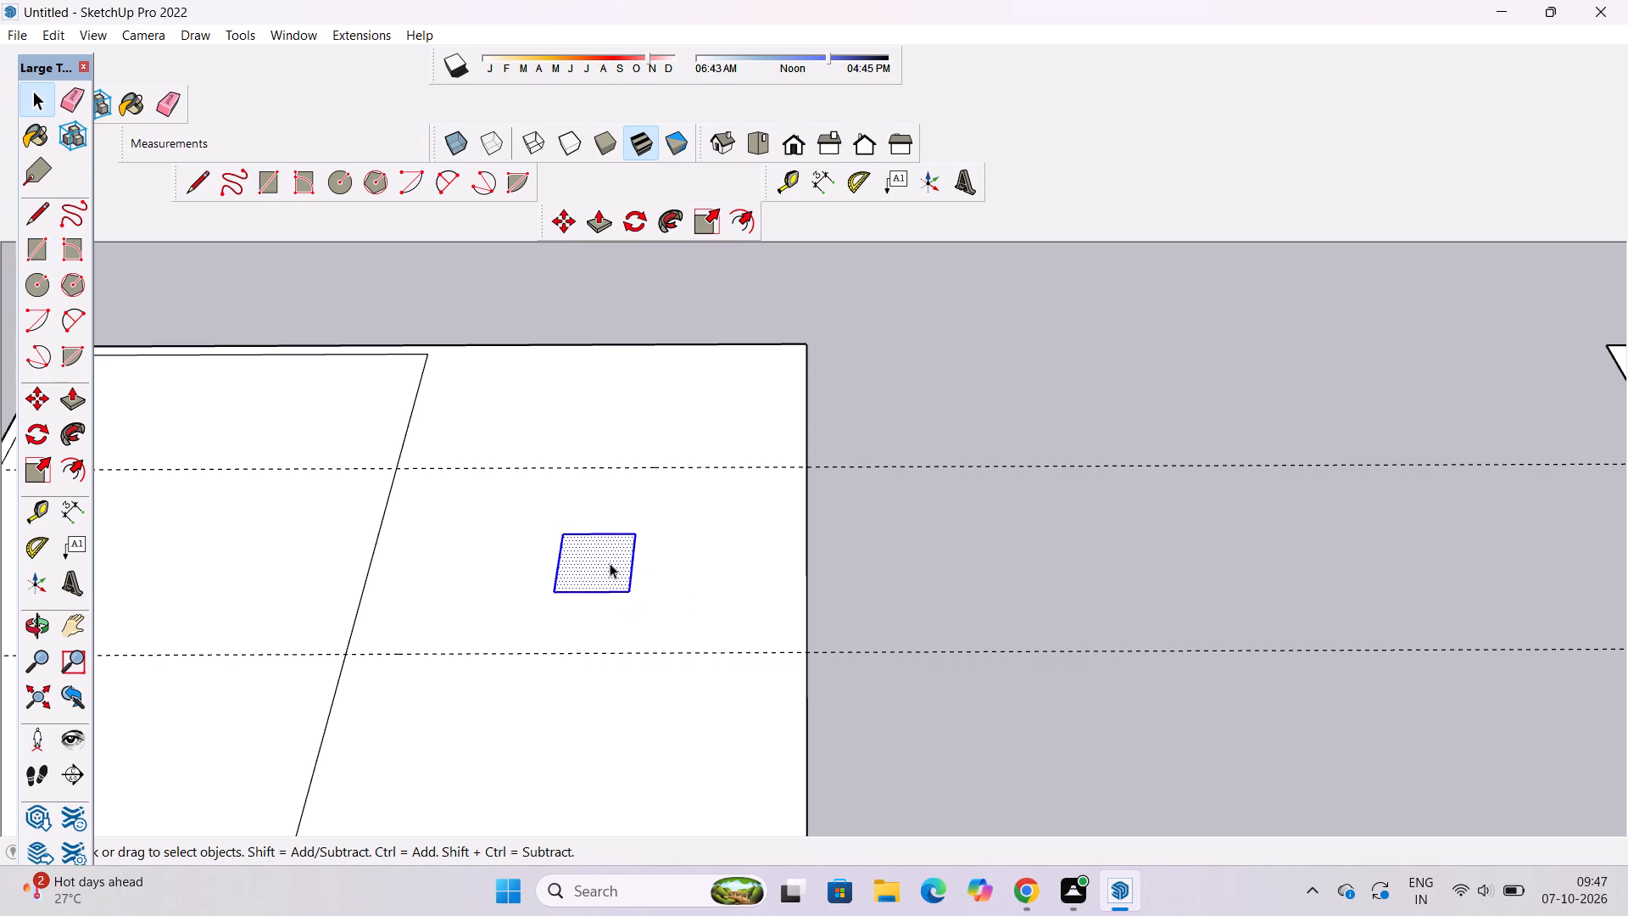
pyautogui.press('m')
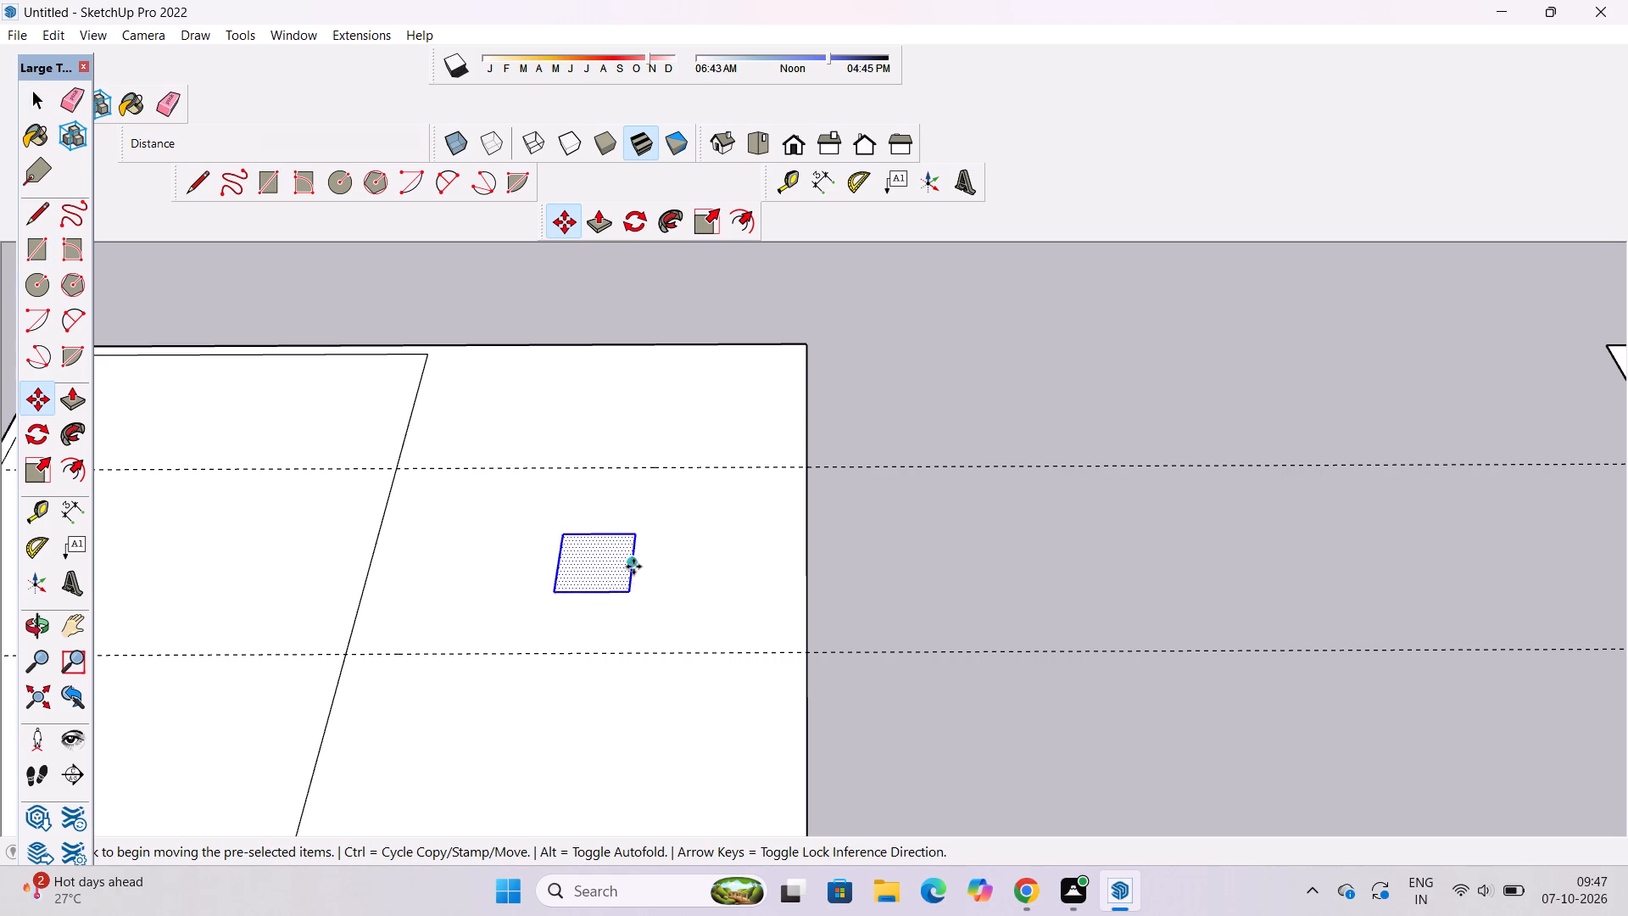
pyautogui.click(633, 561)
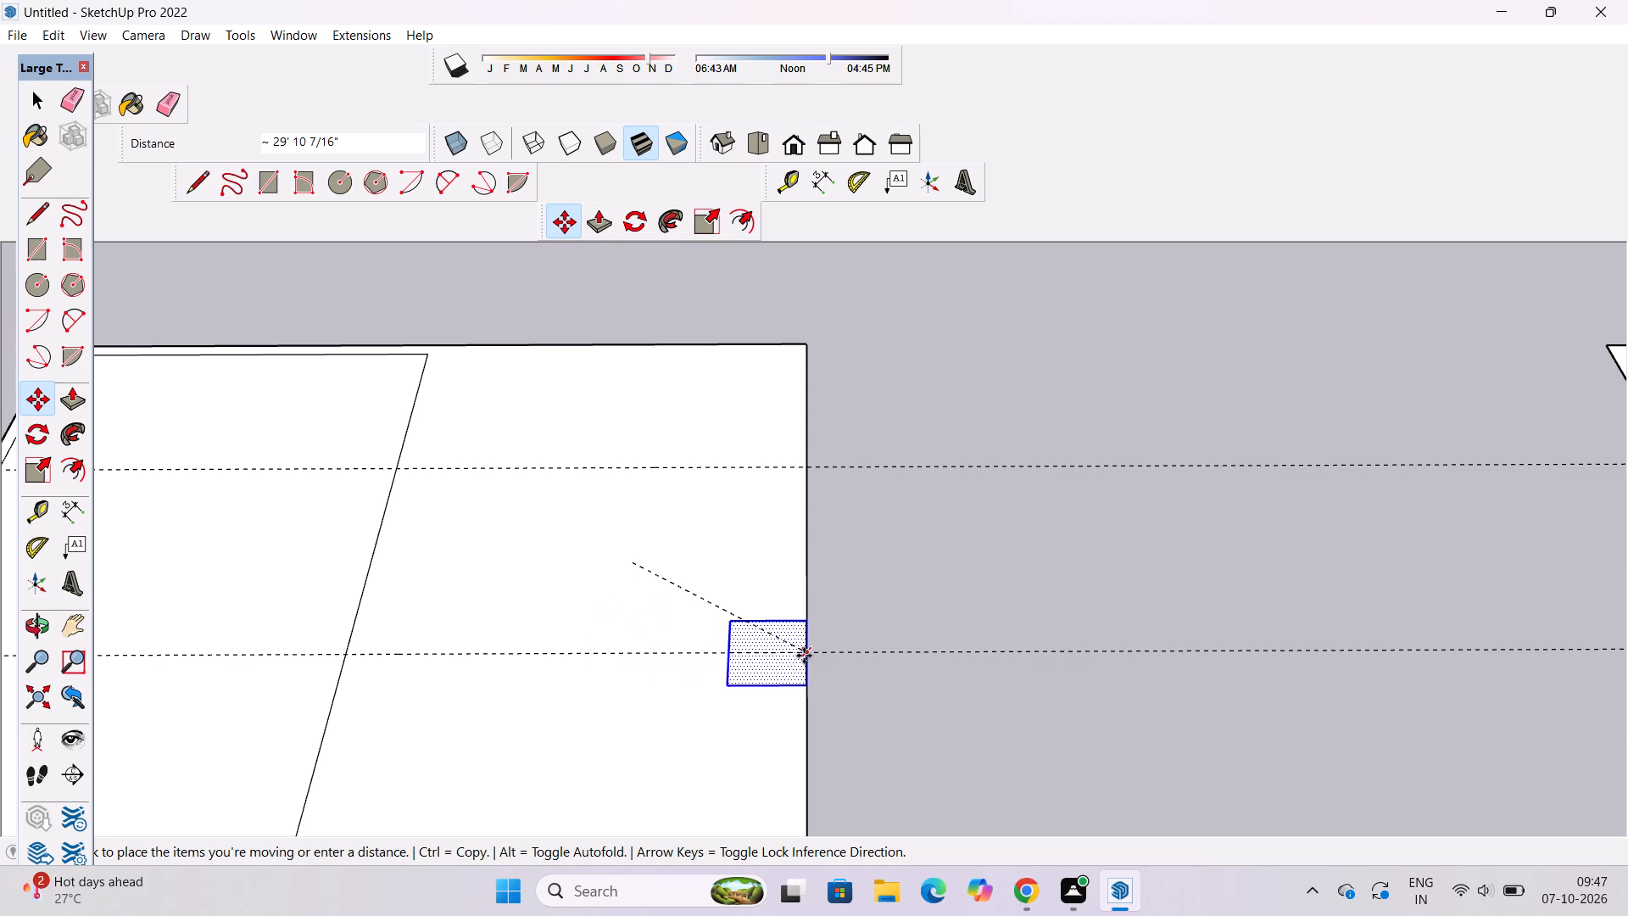
pyautogui.click(806, 652)
pyautogui.scroll(-5, 550, 466)
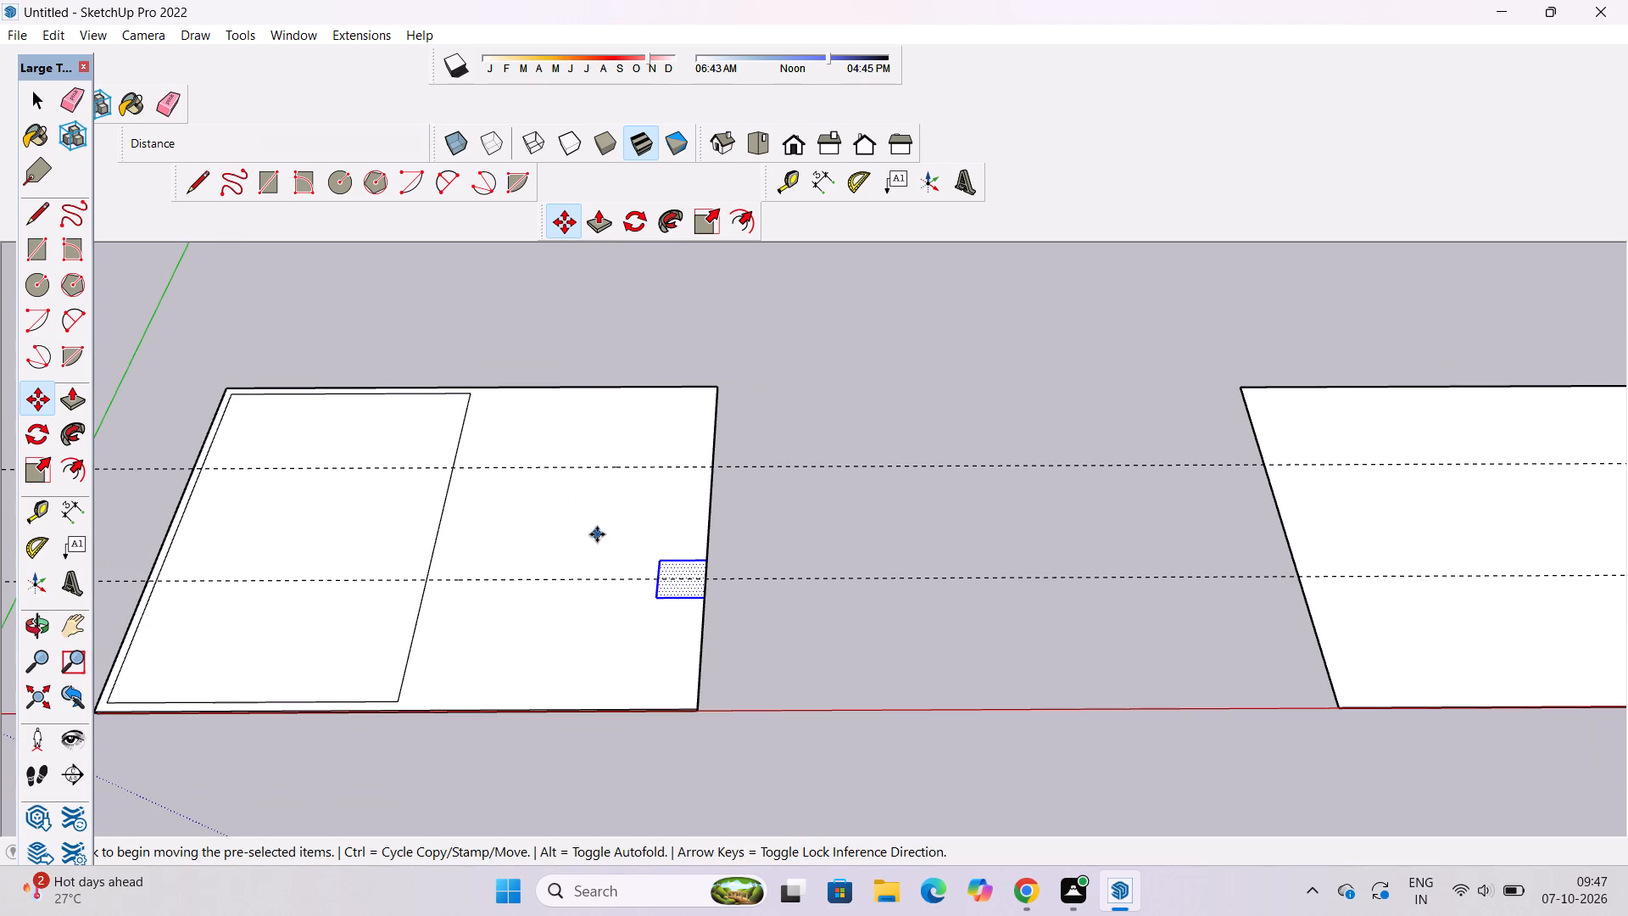
pyautogui.scroll(1, 602, 539)
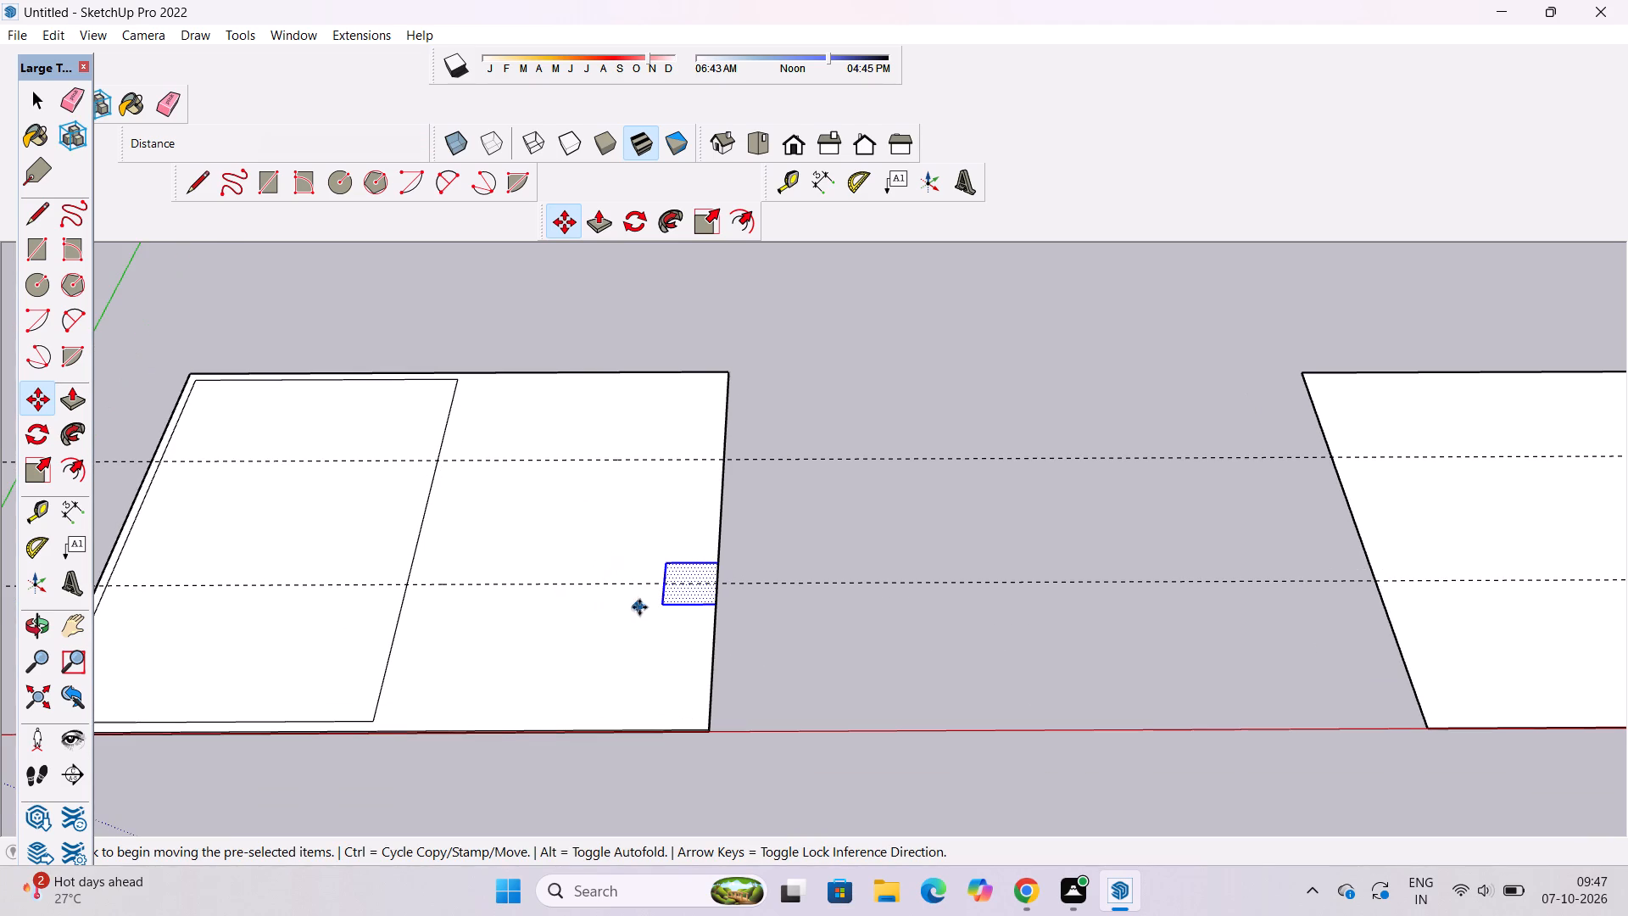
pyautogui.scroll(4, 644, 612)
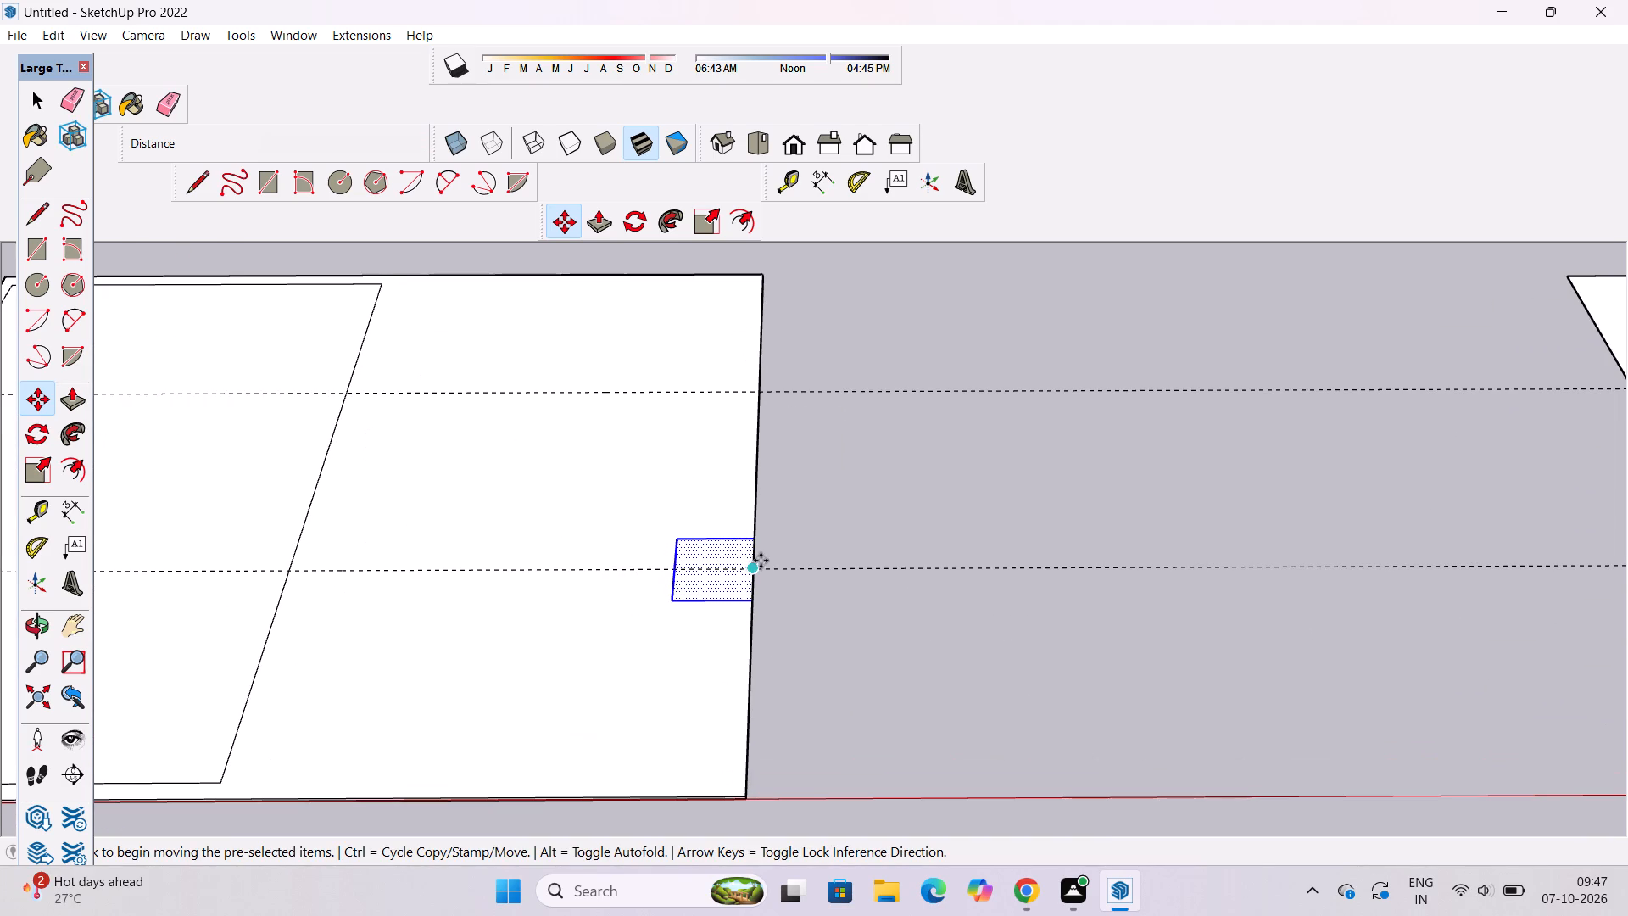
pyautogui.press('space')
pyautogui.scroll(1, 735, 550)
pyautogui.scroll(-1, 740, 566)
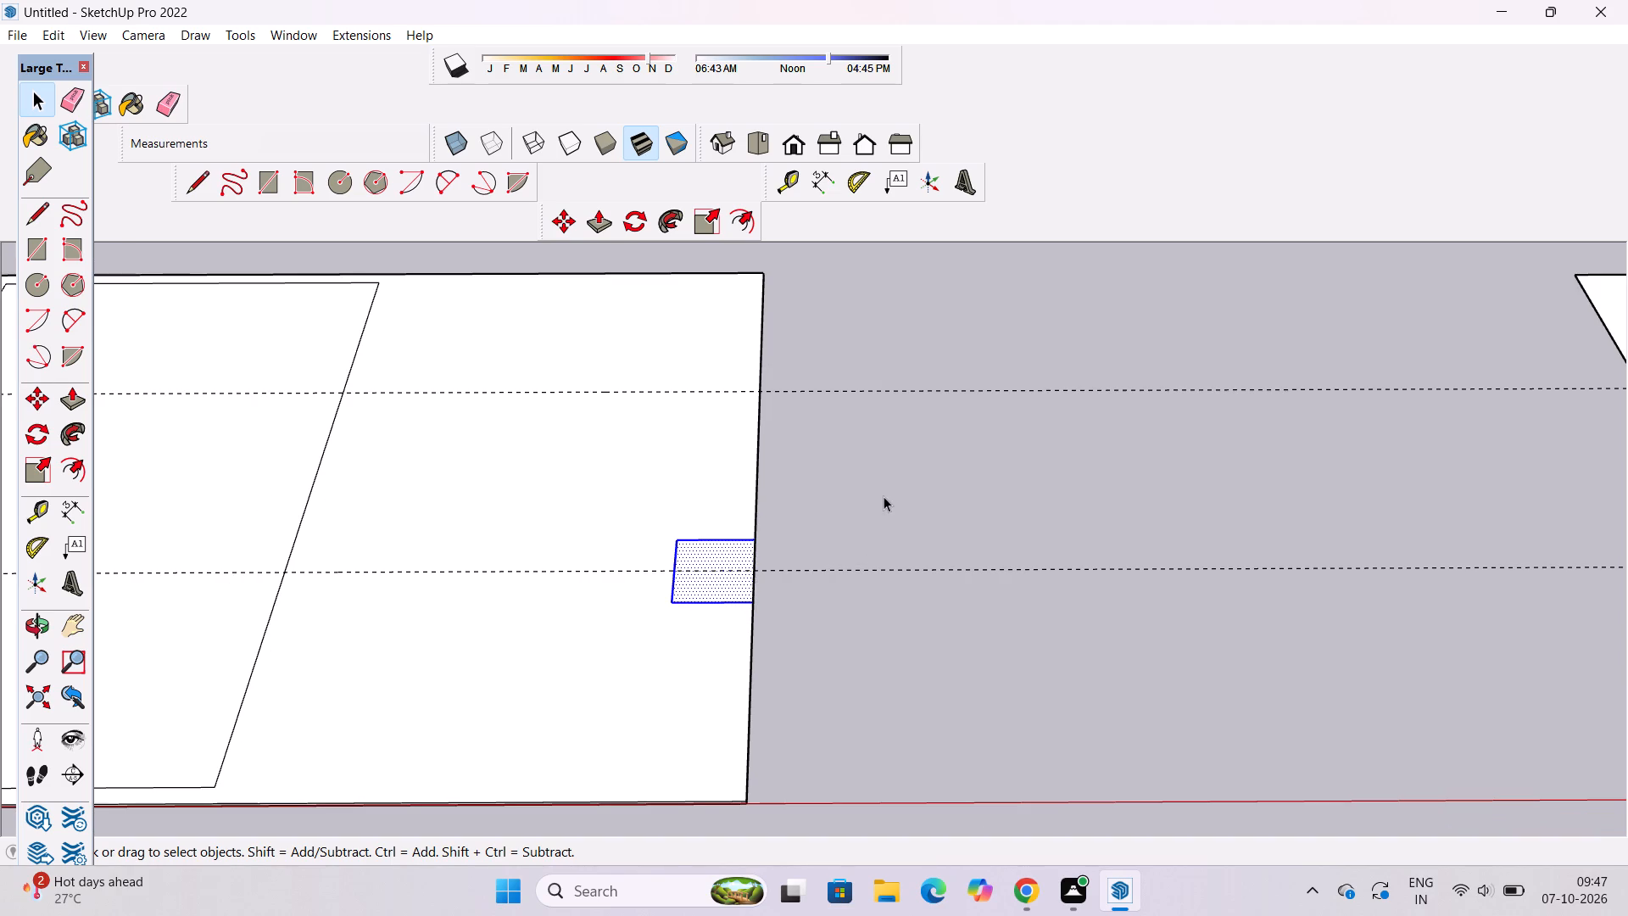
# Copy the small rectangle 32' along the slab's side edge to where the back guide meets that edge.
pyautogui.click(886, 494)
pyautogui.scroll(7, 789, 550)
pyautogui.doubleClick(690, 555)
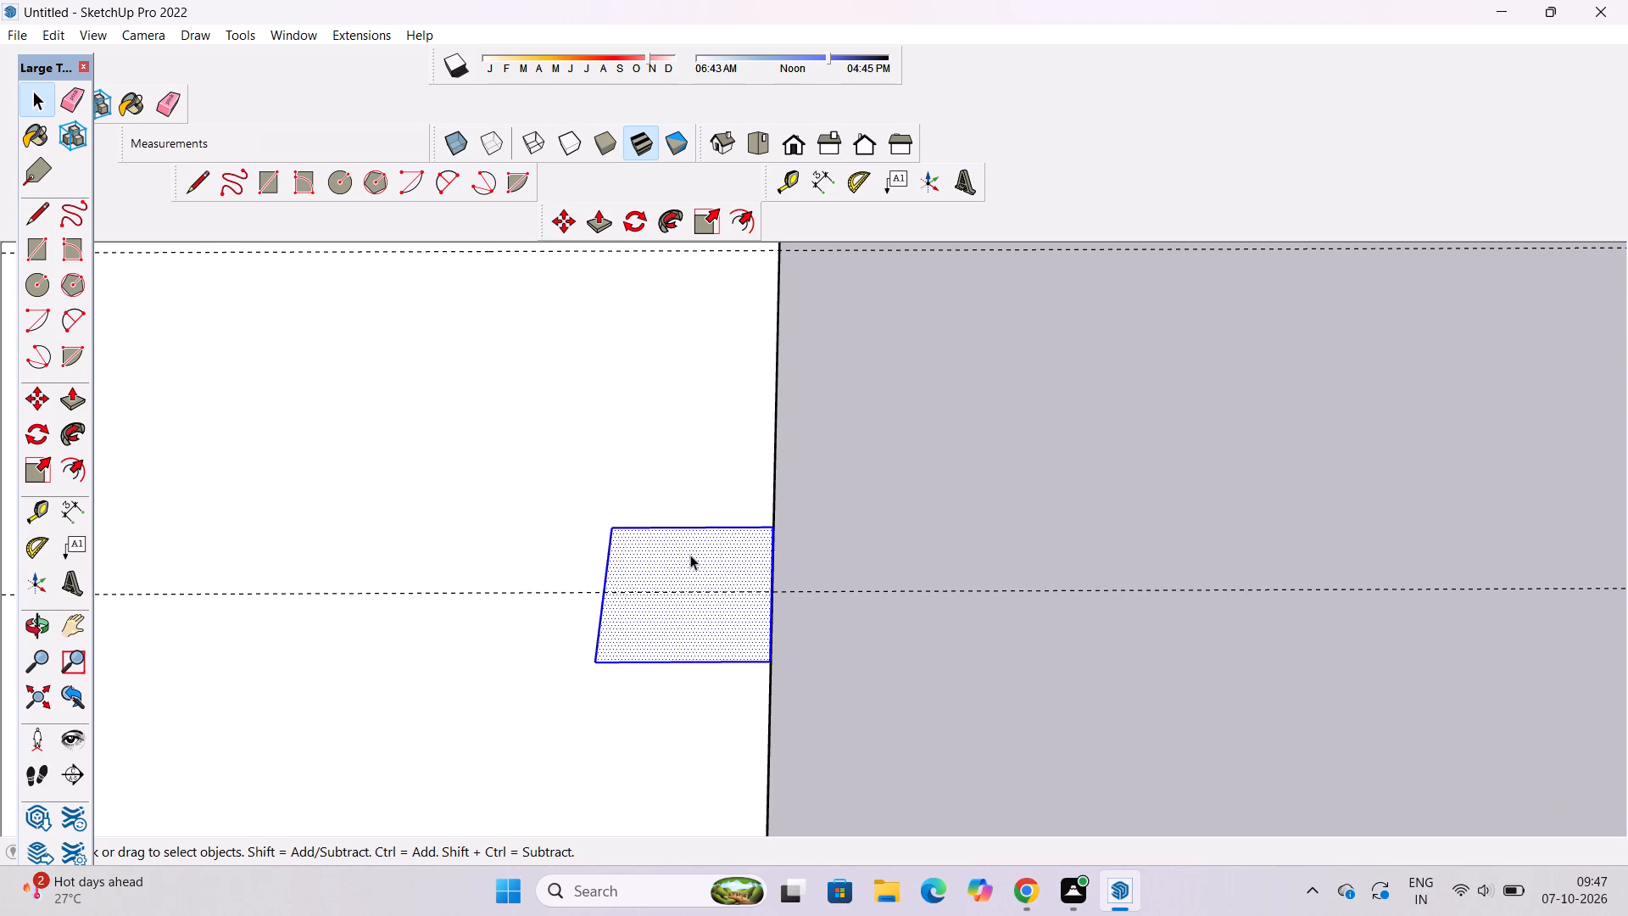
pyautogui.press('m')
pyautogui.click(771, 589)
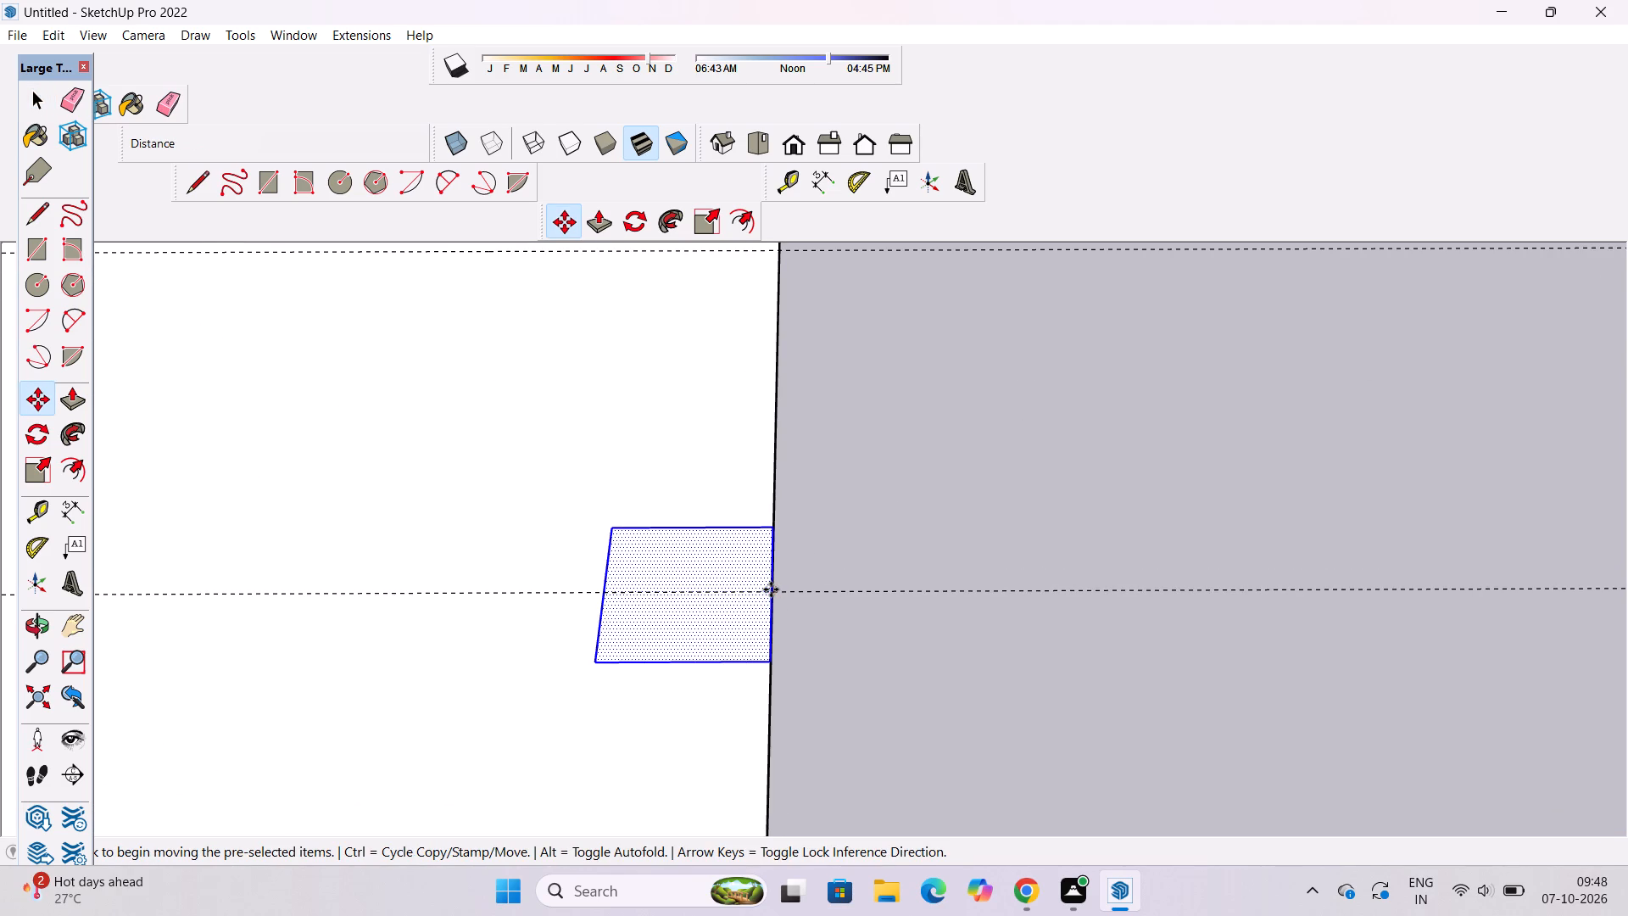
pyautogui.scroll(-13, 769, 555)
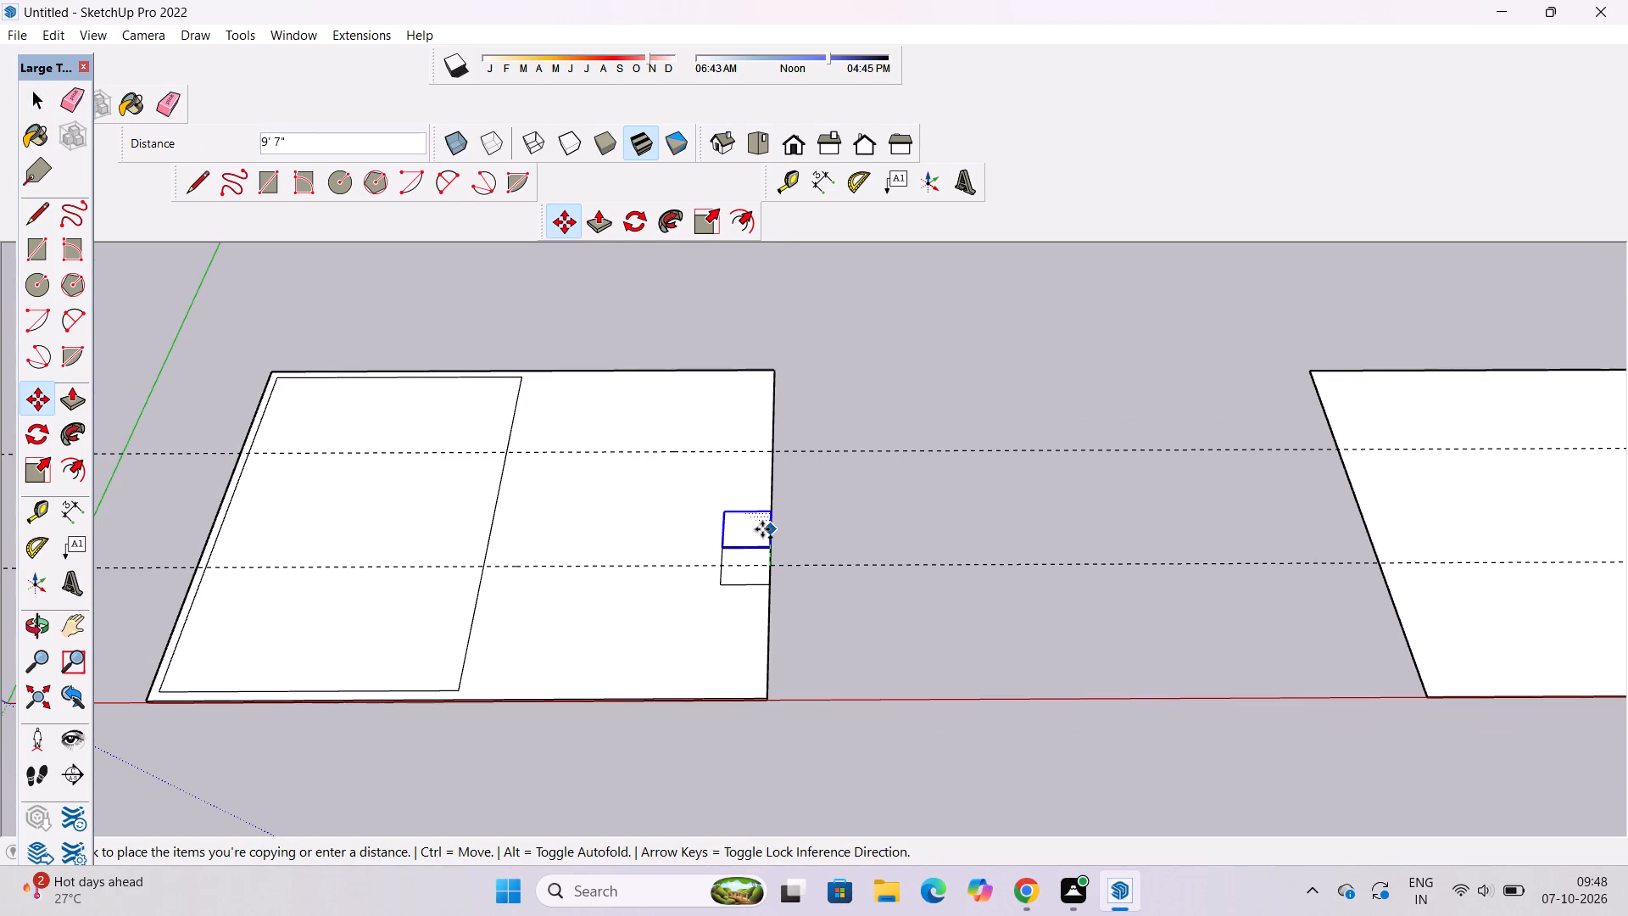
pyautogui.scroll(-2, 761, 509)
pyautogui.scroll(3, 753, 461)
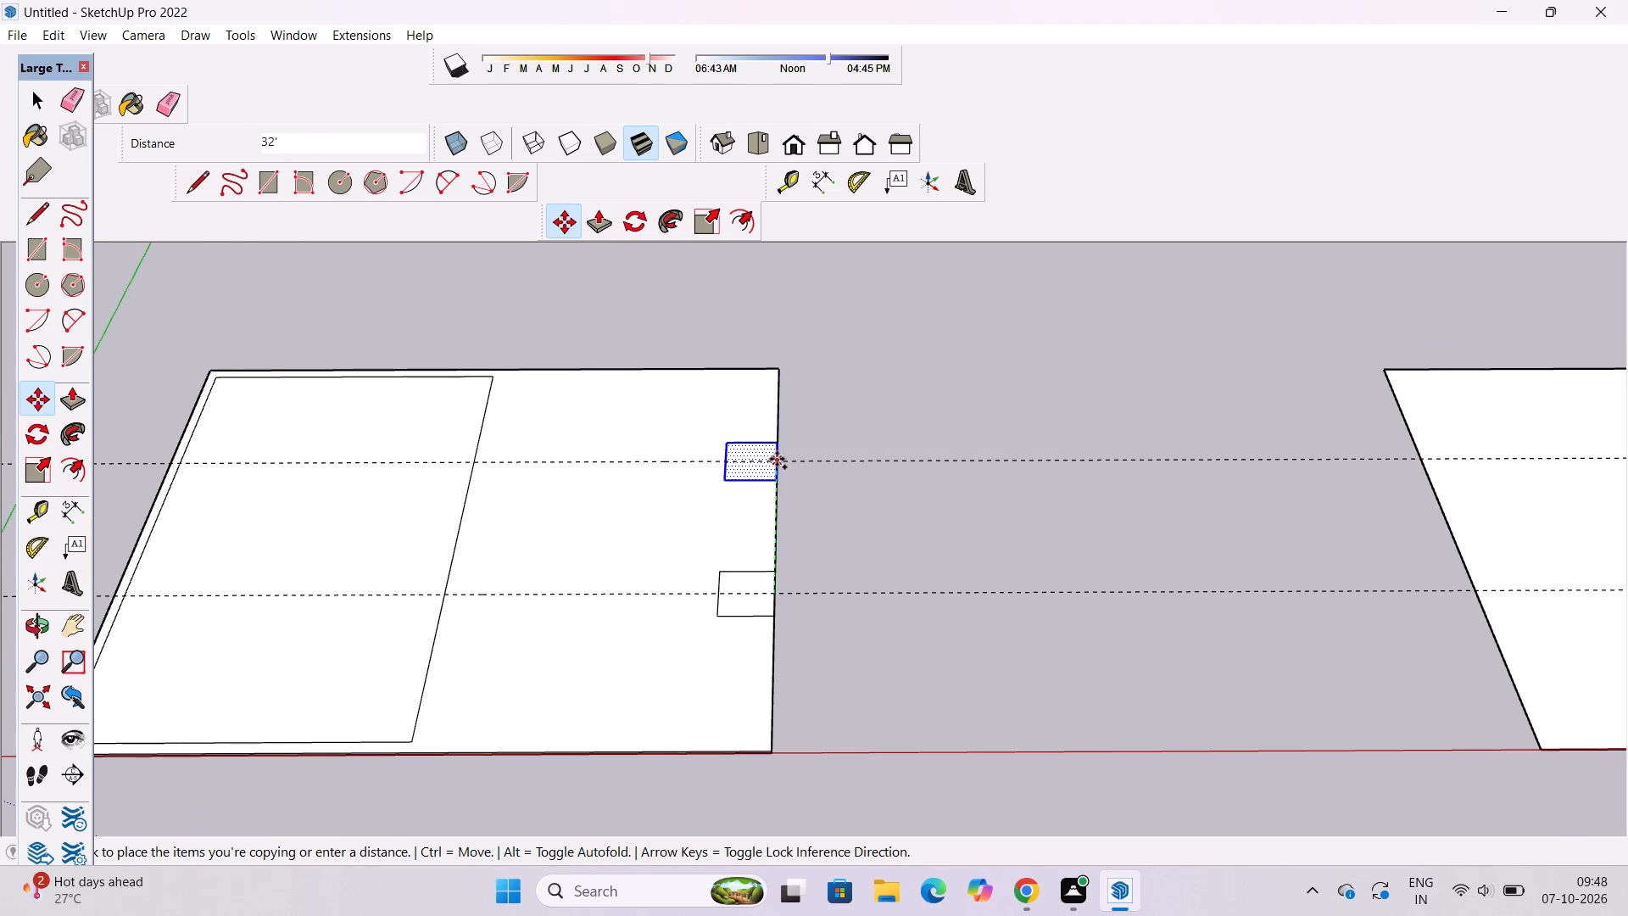
pyautogui.scroll(1, 777, 459)
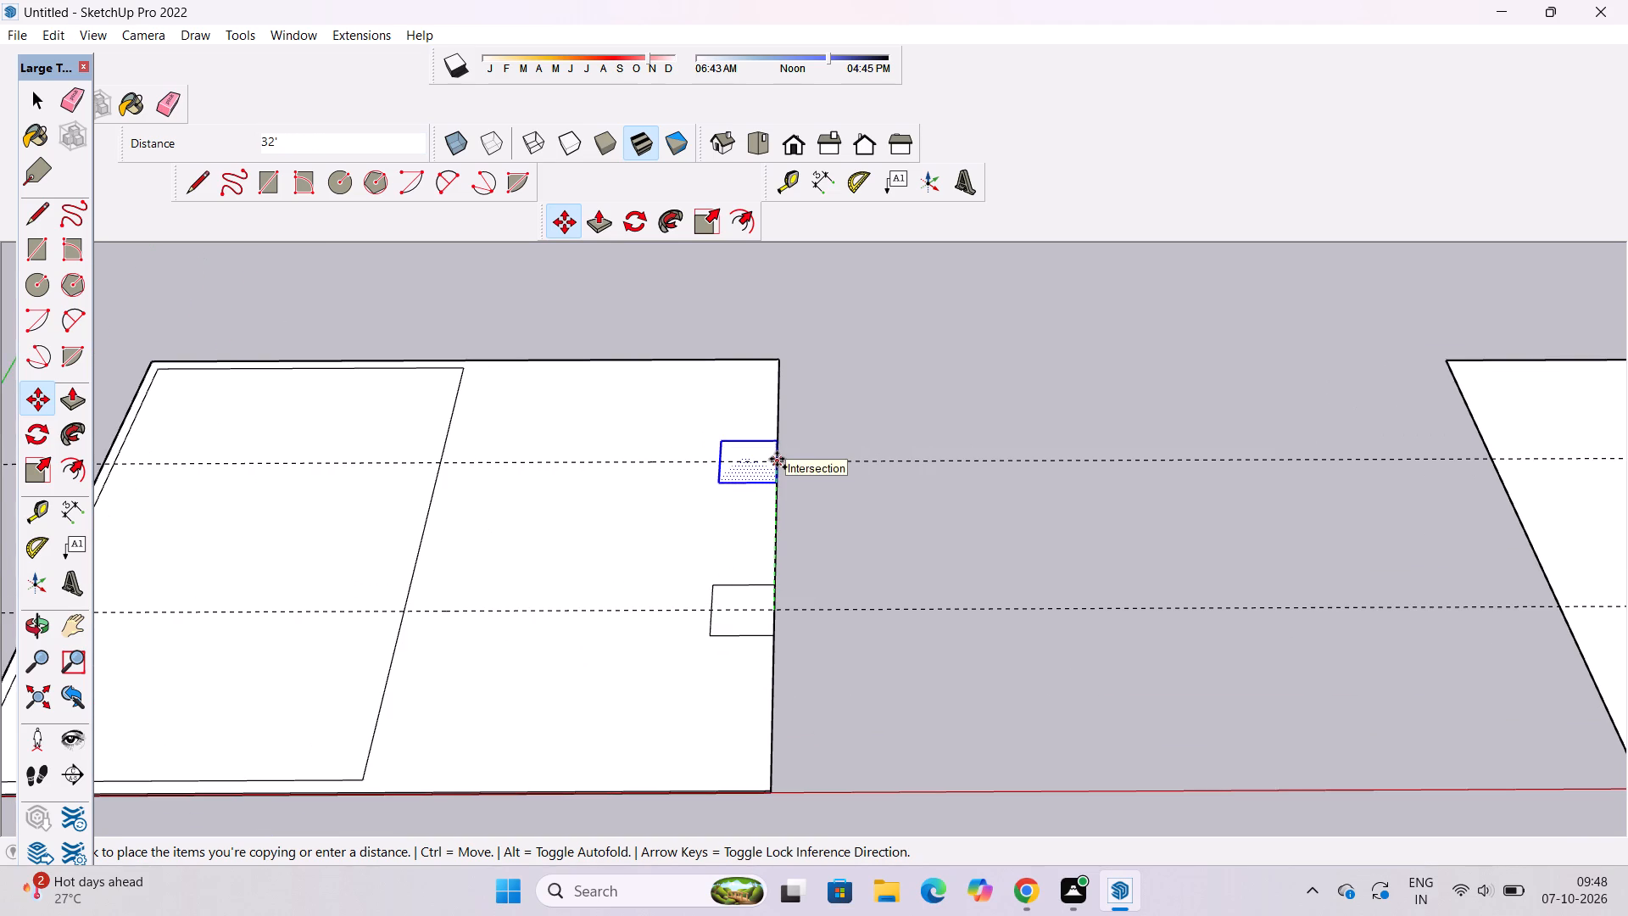
pyautogui.click(777, 459)
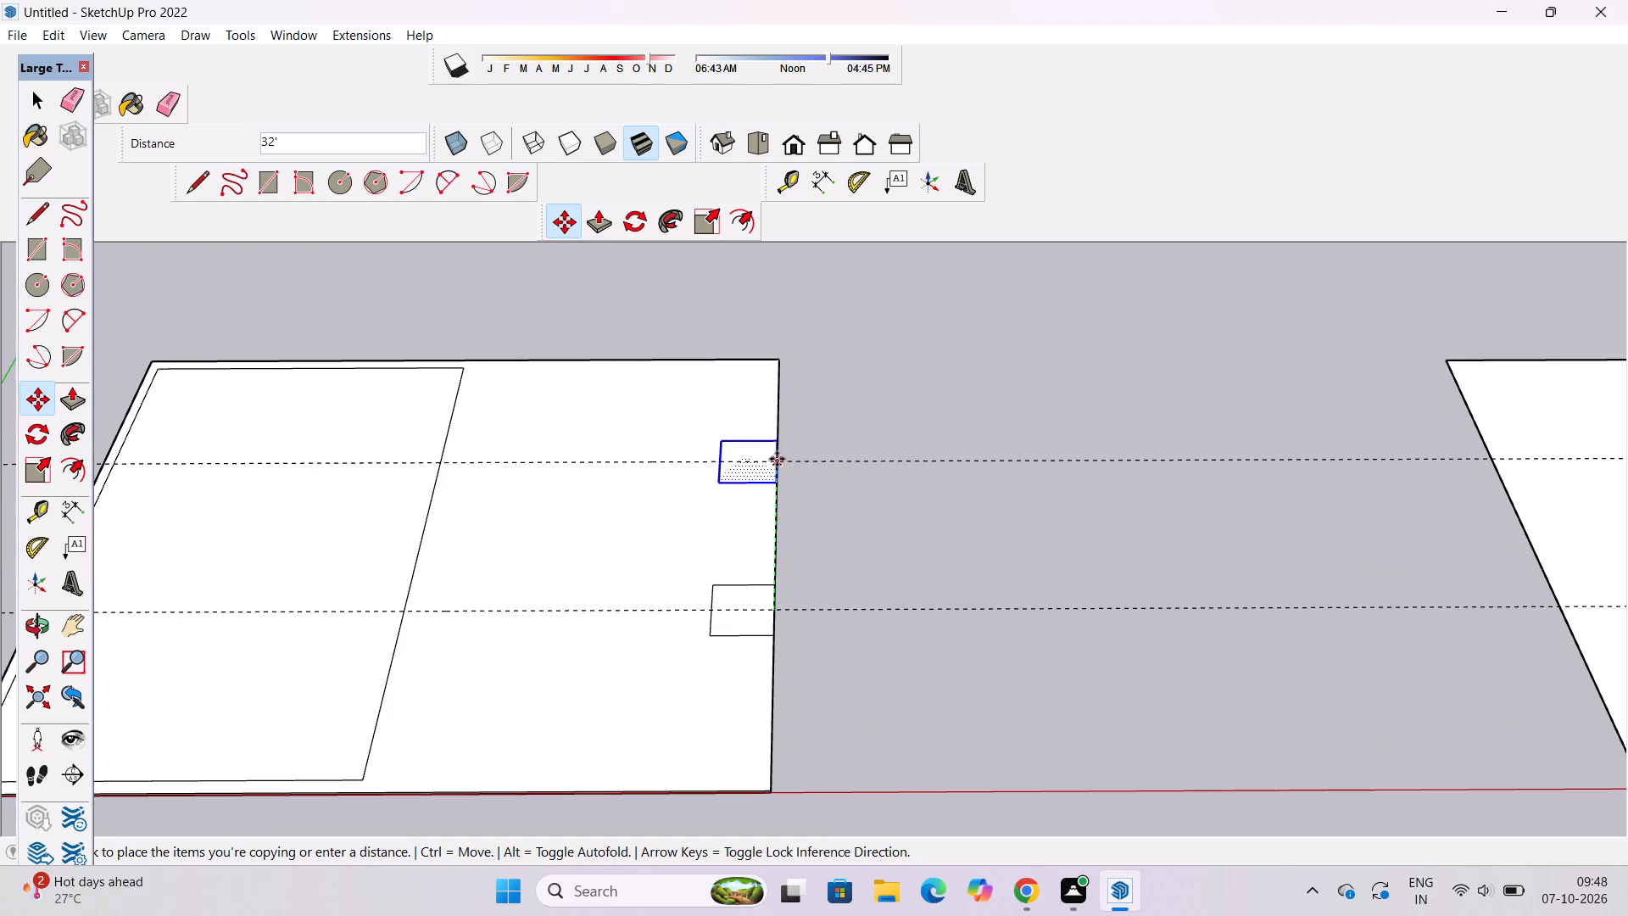
pyautogui.press('space')
pyautogui.click(1163, 489)
pyautogui.click(1163, 489)
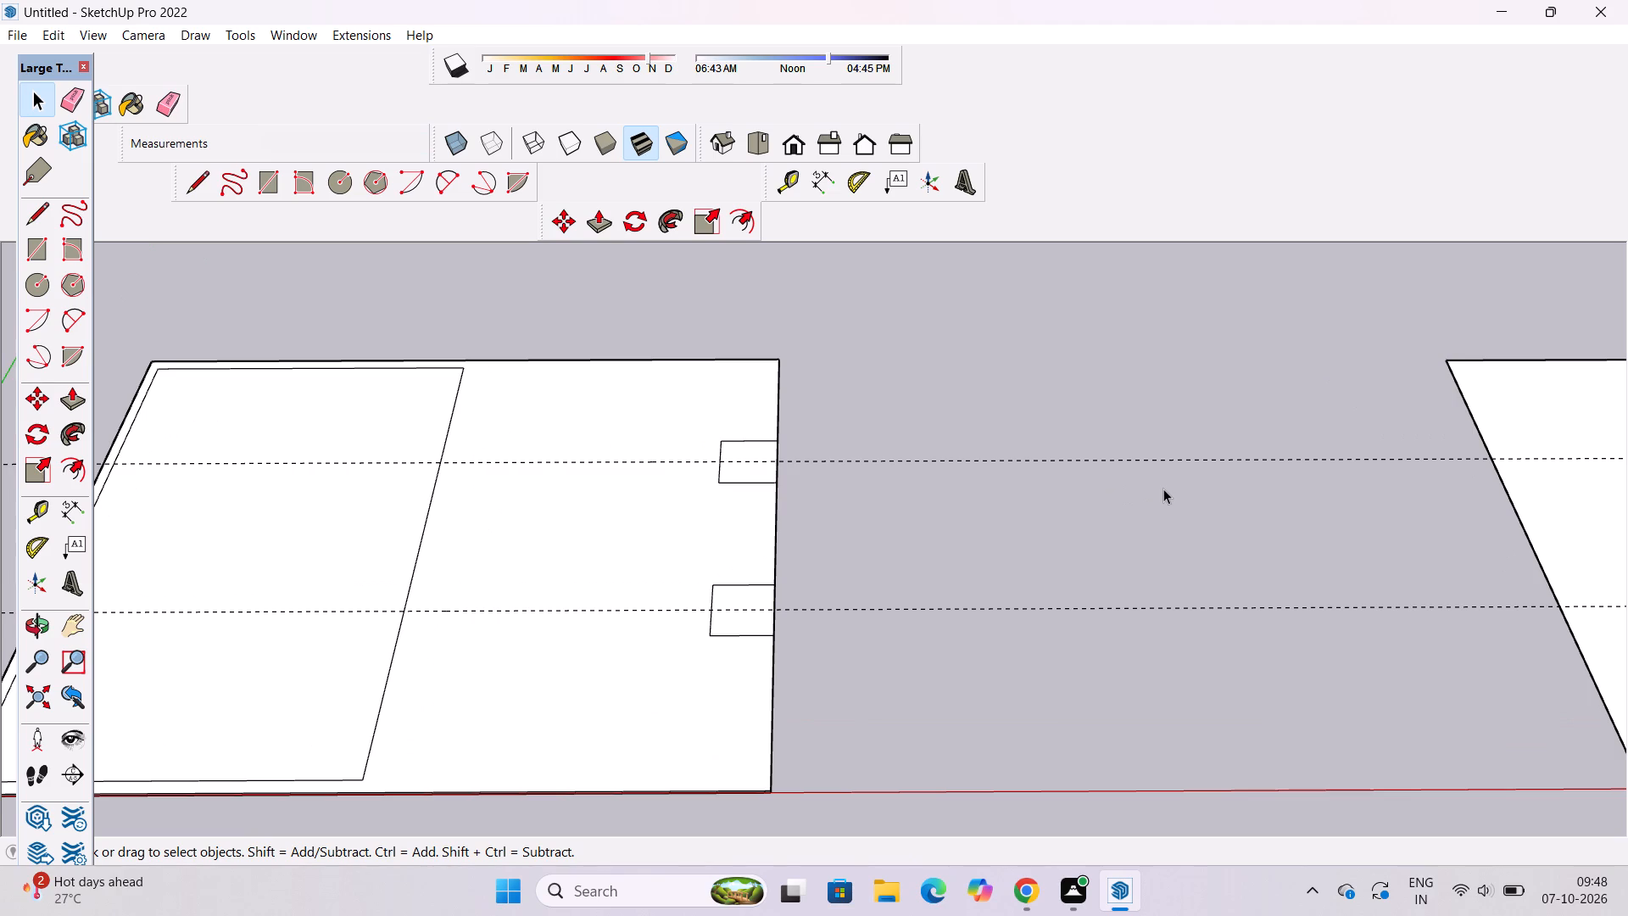
# Examine the slab layout and the placement of the two small edge rectangles from several angles.
pyautogui.scroll(-1, 1062, 556)
pyautogui.press('space')
pyautogui.press('o')
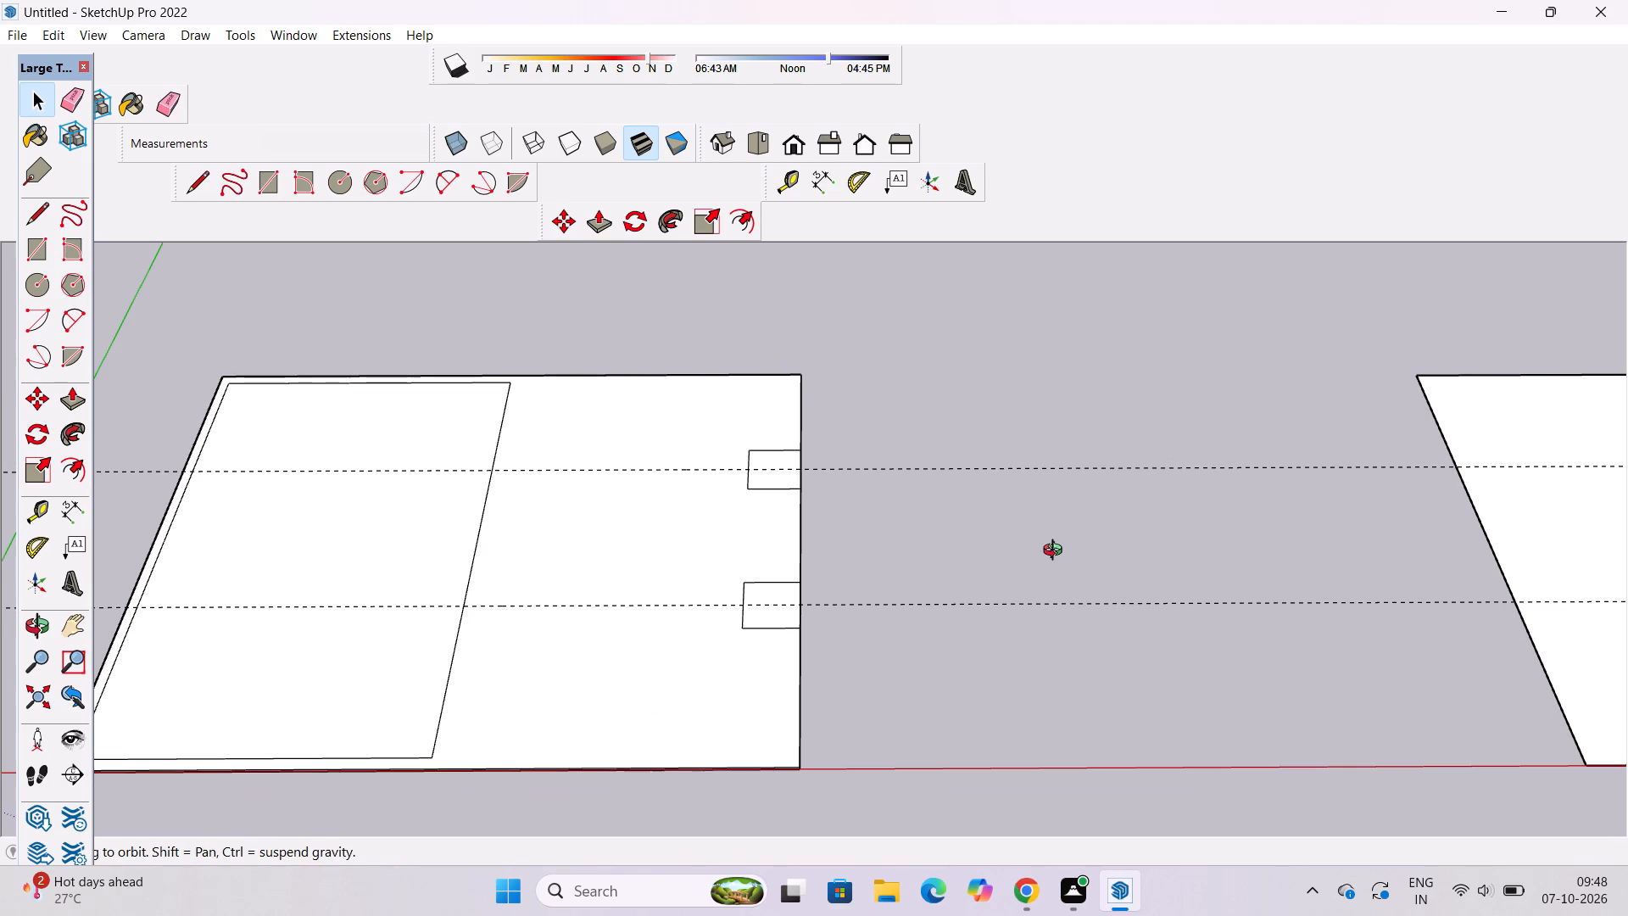
pyautogui.scroll(-2, 1029, 564)
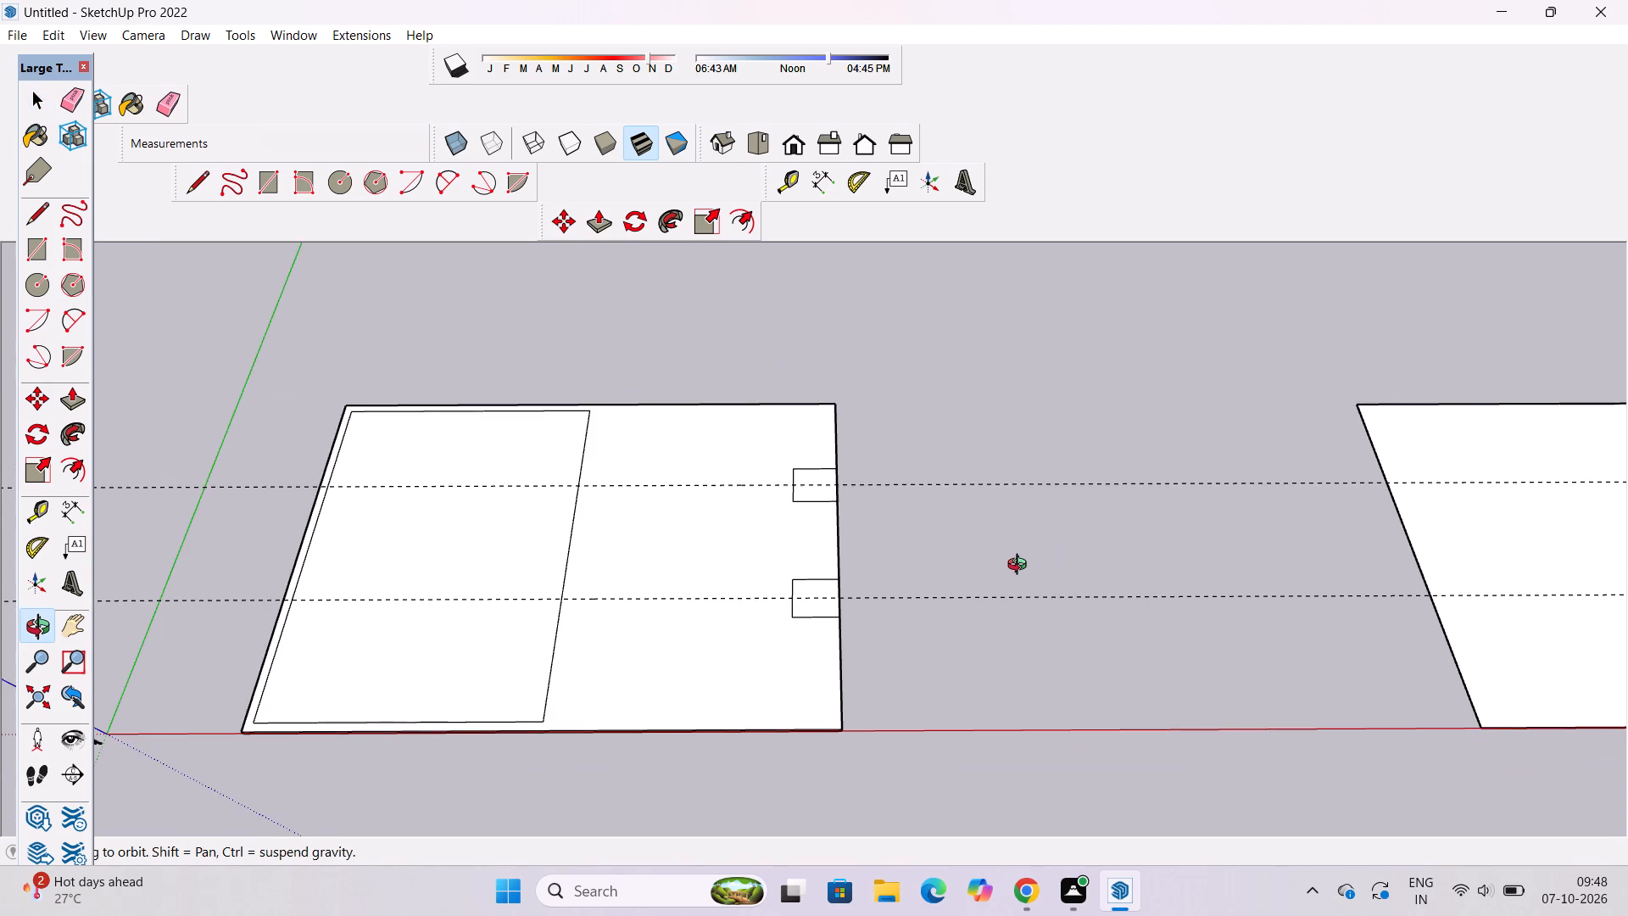
pyautogui.scroll(4, 1021, 567)
pyautogui.keyDown('shift'); pyautogui.moveTo(1009, 572); pyautogui.dragTo(1096, 573); pyautogui.keyUp('shift')
pyautogui.keyDown('shift'); pyautogui.scroll(-3, 1060, 559); pyautogui.keyUp('shift')
pyautogui.keyDown('shift'); pyautogui.moveTo(1052, 560); pyautogui.dragTo(985, 568); pyautogui.keyUp('shift')
pyautogui.keyDown('shift'); pyautogui.moveTo(984, 568); pyautogui.dragTo(973, 550); pyautogui.keyUp('shift')
pyautogui.scroll(-1, 973, 550)
pyautogui.keyDown('shift'); pyautogui.moveTo(973, 550); pyautogui.dragTo(972, 578); pyautogui.keyUp('shift')
pyautogui.moveTo(972, 584); pyautogui.dragTo(971, 585)
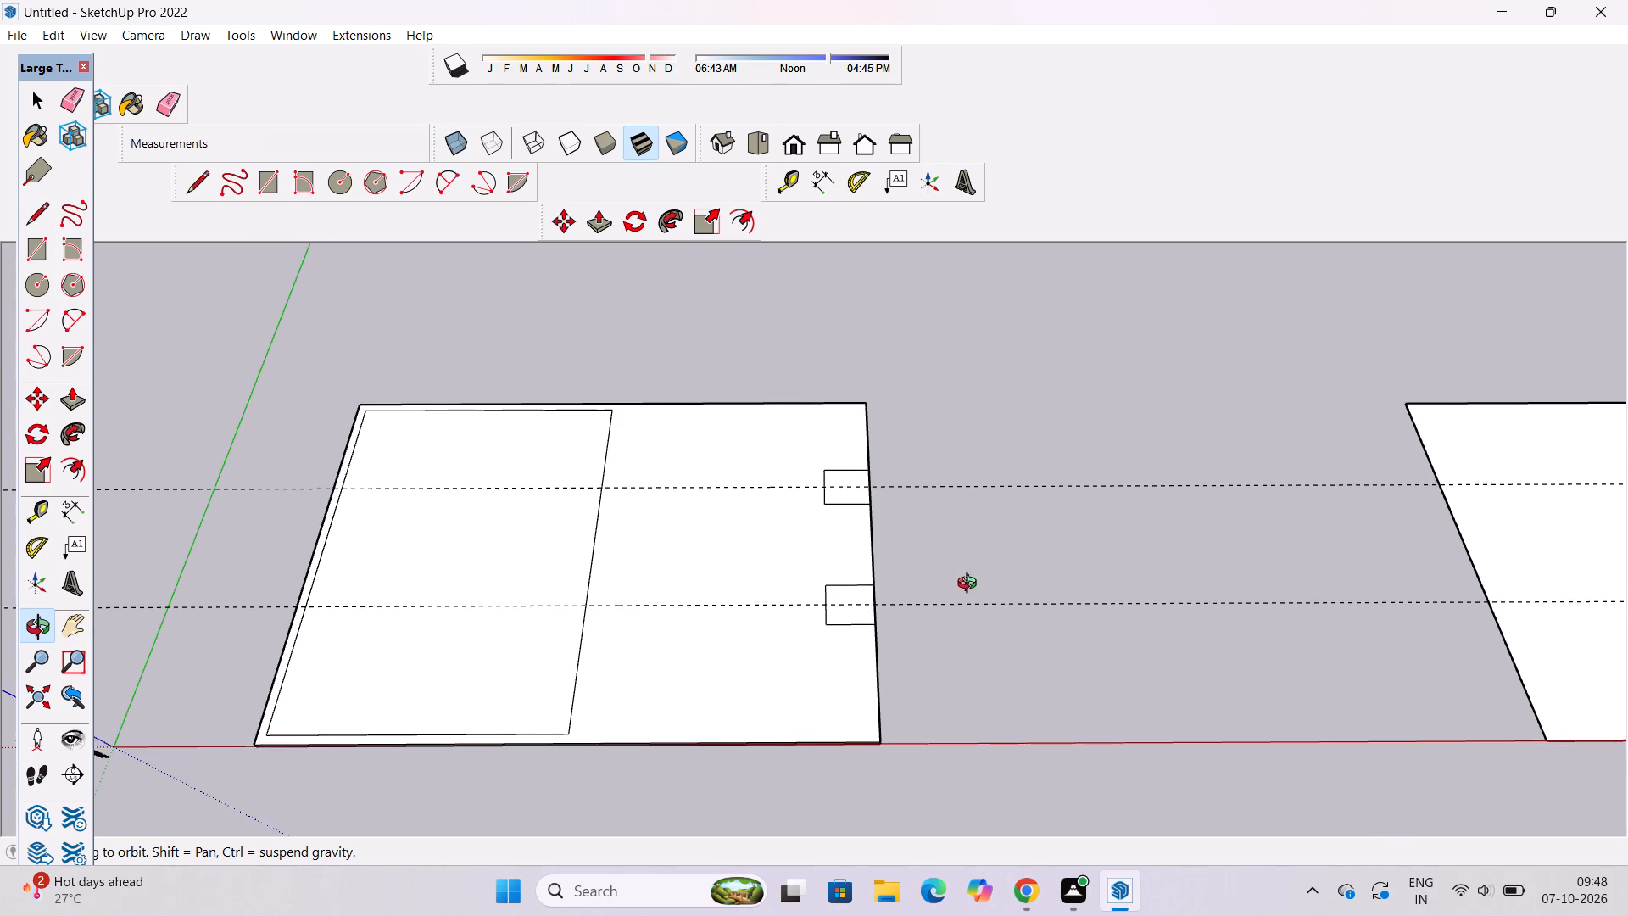
pyautogui.moveTo(971, 585); pyautogui.dragTo(968, 571)
pyautogui.scroll(2, 968, 559)
pyautogui.keyDown('shift'); pyautogui.moveTo(968, 559); pyautogui.dragTo(973, 589); pyautogui.keyUp('shift')
pyautogui.scroll(1, 973, 589)
pyautogui.keyDown('shift'); pyautogui.moveTo(973, 589); pyautogui.dragTo(973, 588); pyautogui.keyUp('shift')
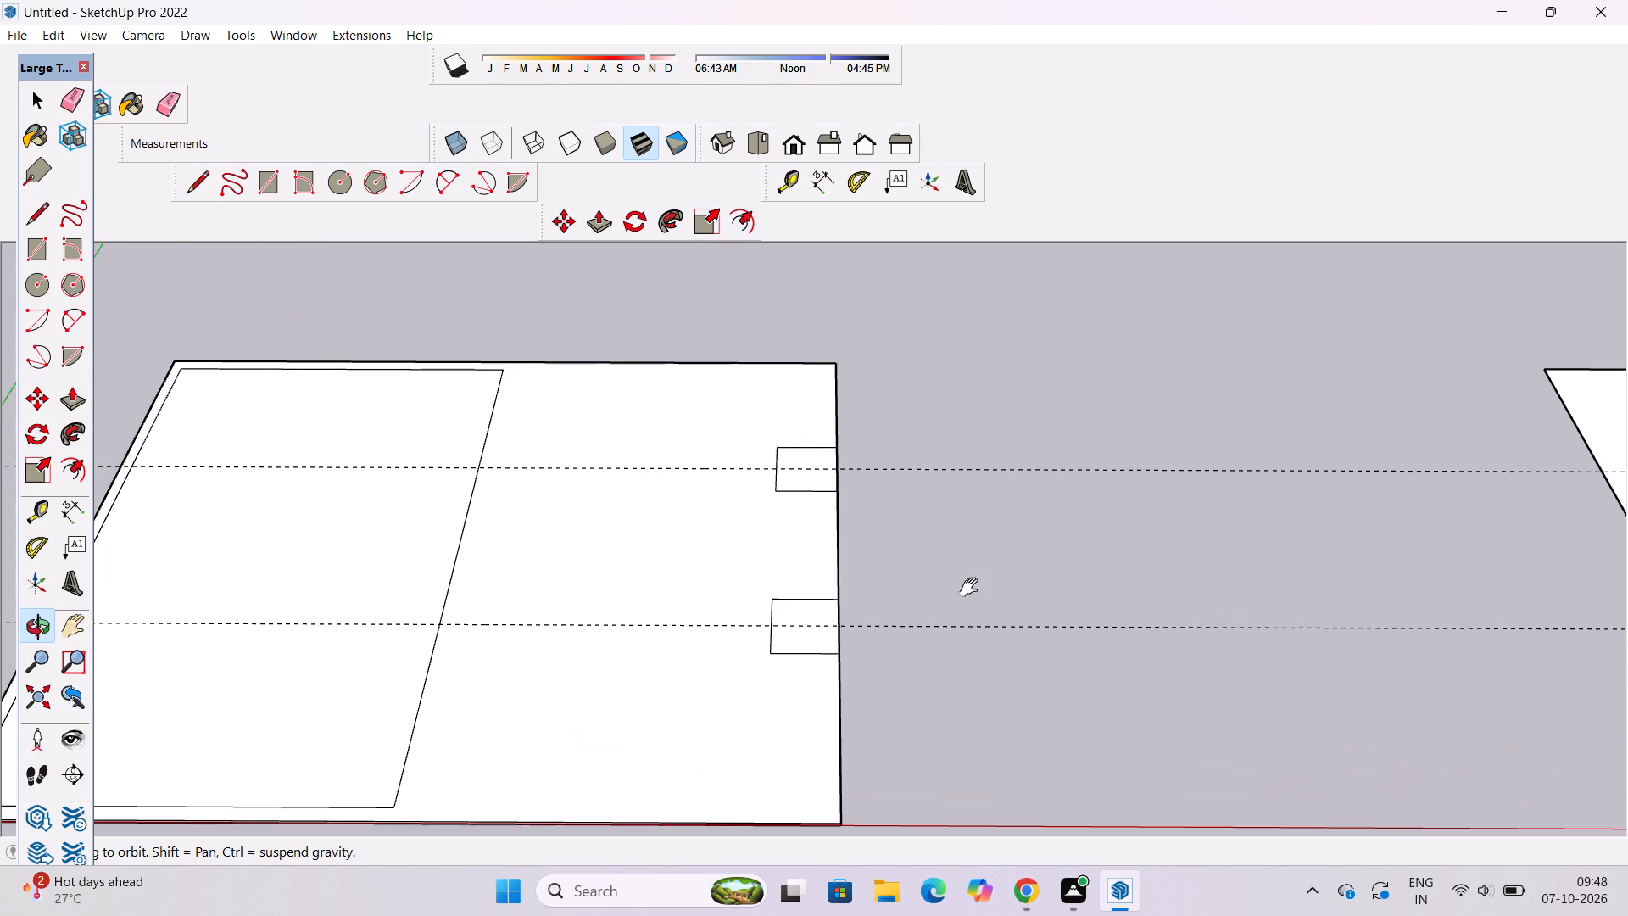
pyautogui.keyDown('shift'); pyautogui.moveTo(973, 588); pyautogui.dragTo(1001, 565); pyautogui.keyUp('shift')
pyautogui.moveTo(999, 564); pyautogui.dragTo(979, 572)
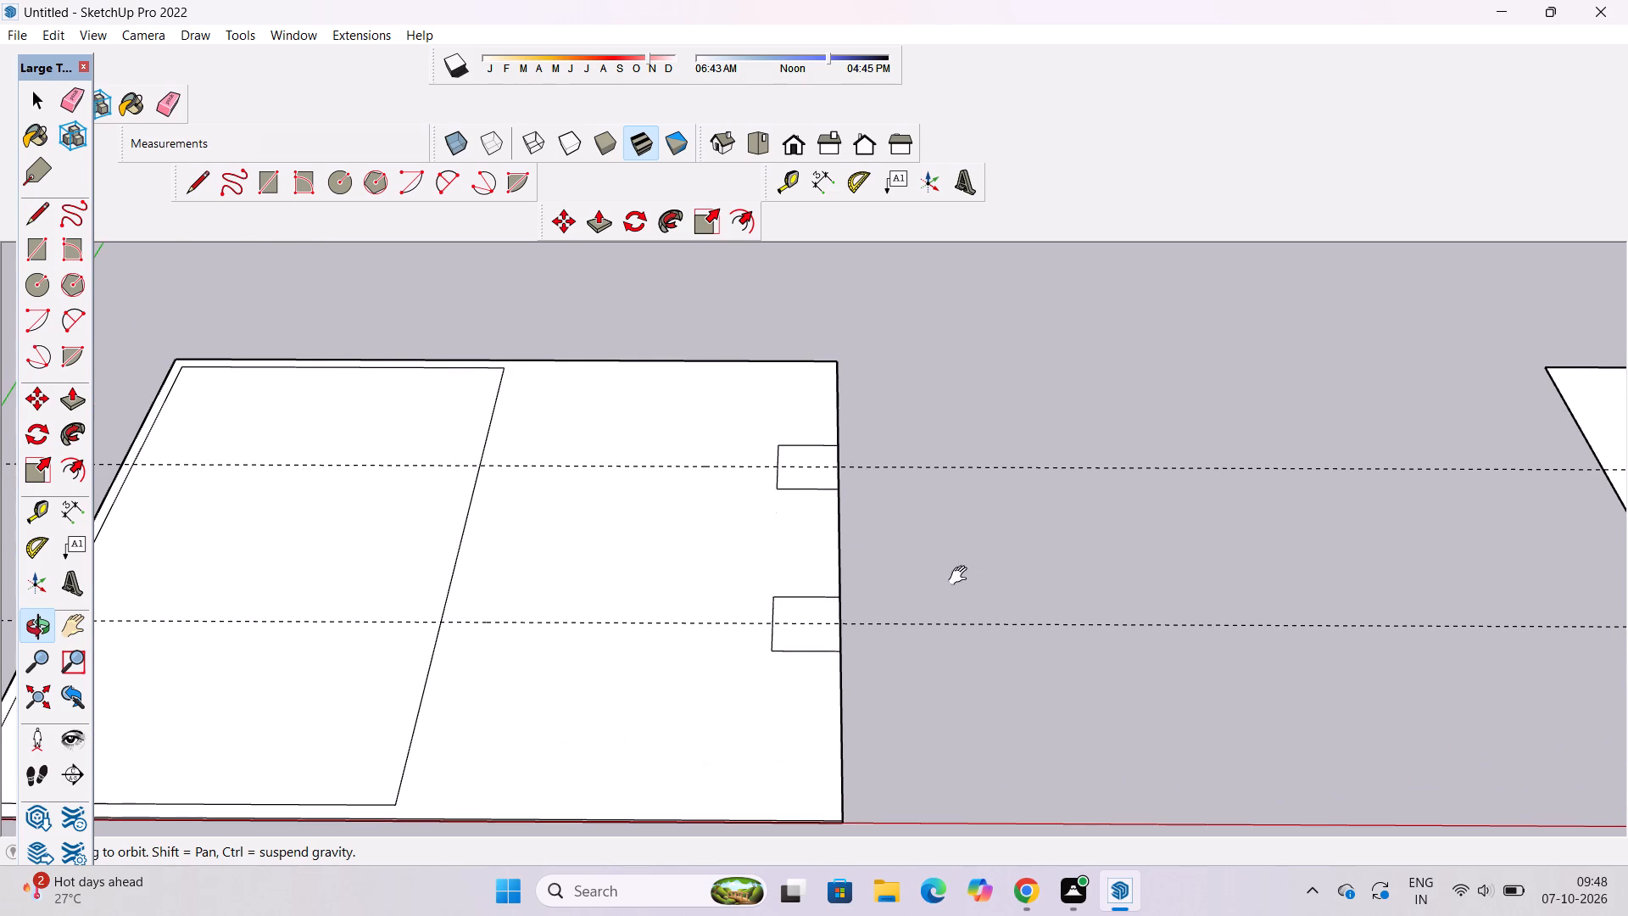
pyautogui.keyDown('shift'); pyautogui.moveTo(958, 576); pyautogui.dragTo(947, 580); pyautogui.keyUp('shift')
pyautogui.scroll(1, 947, 580)
pyautogui.scroll(-2, 945, 576)
pyautogui.keyDown('shift'); pyautogui.moveTo(944, 575); pyautogui.dragTo(948, 595); pyautogui.keyUp('shift')
pyautogui.keyDown('shift'); pyautogui.moveTo(877, 622); pyautogui.dragTo(998, 525); pyautogui.keyUp('shift')
pyautogui.scroll(-5, 860, 541)
pyautogui.moveTo(850, 557); pyautogui.dragTo(947, 582)
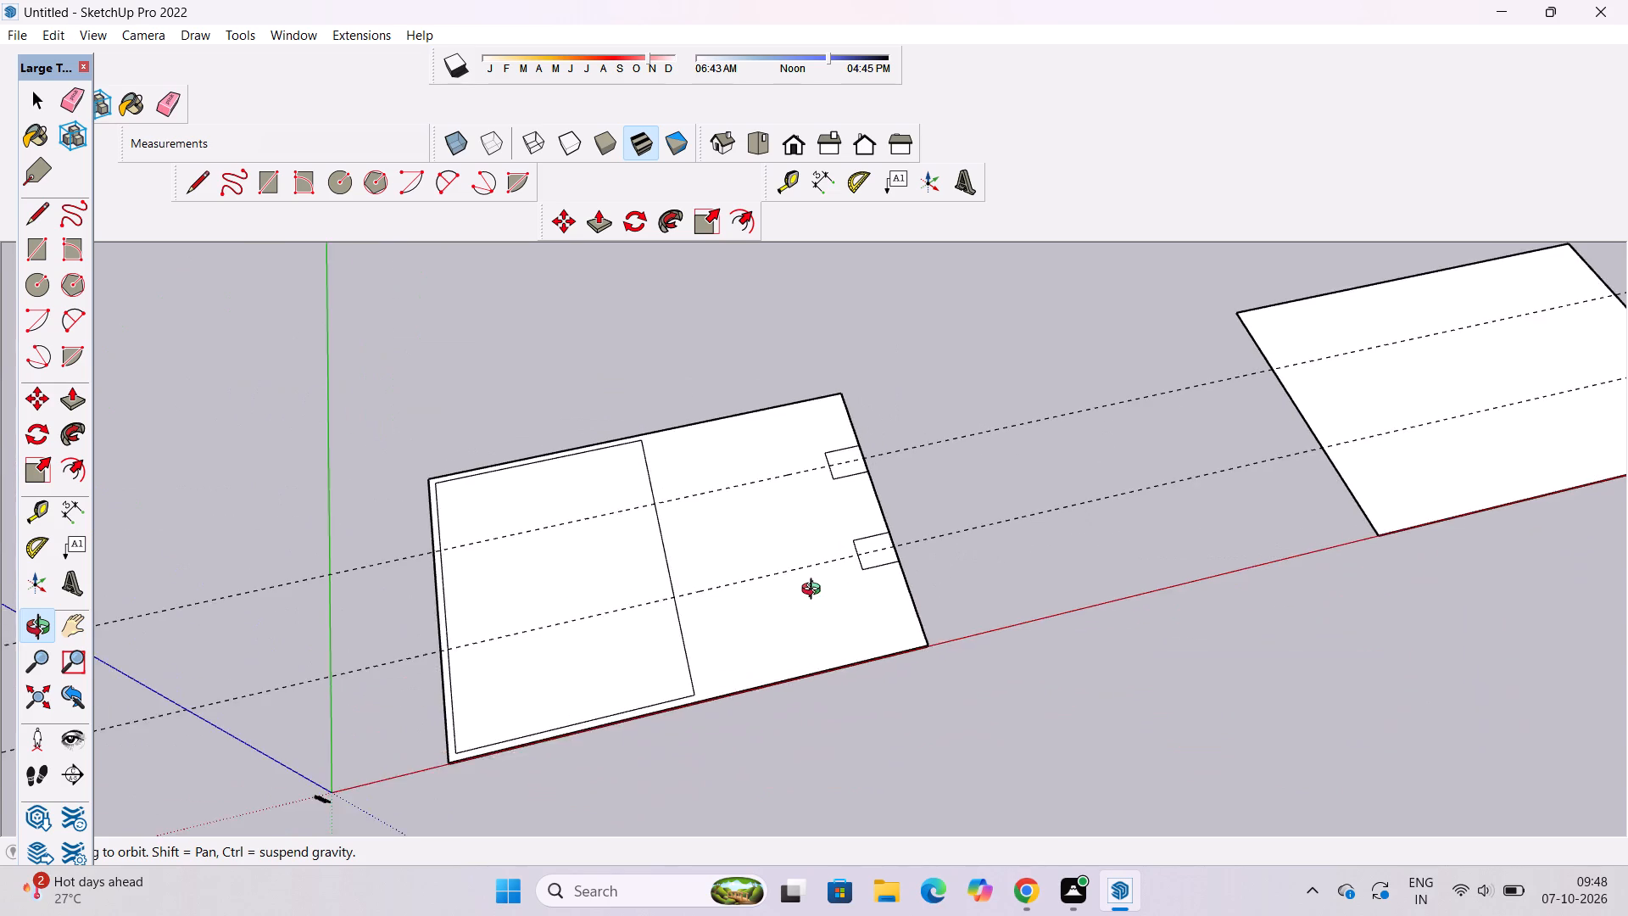
pyautogui.scroll(3, 805, 591)
pyautogui.keyDown('shift'); pyautogui.moveTo(856, 579); pyautogui.dragTo(897, 579); pyautogui.keyUp('shift')
pyautogui.moveTo(897, 579); pyautogui.dragTo(857, 572)
# Erase both parallel dashed guides crossing the slab.
pyautogui.press('e')
pyautogui.moveTo(233, 472); pyautogui.dragTo(237, 530)
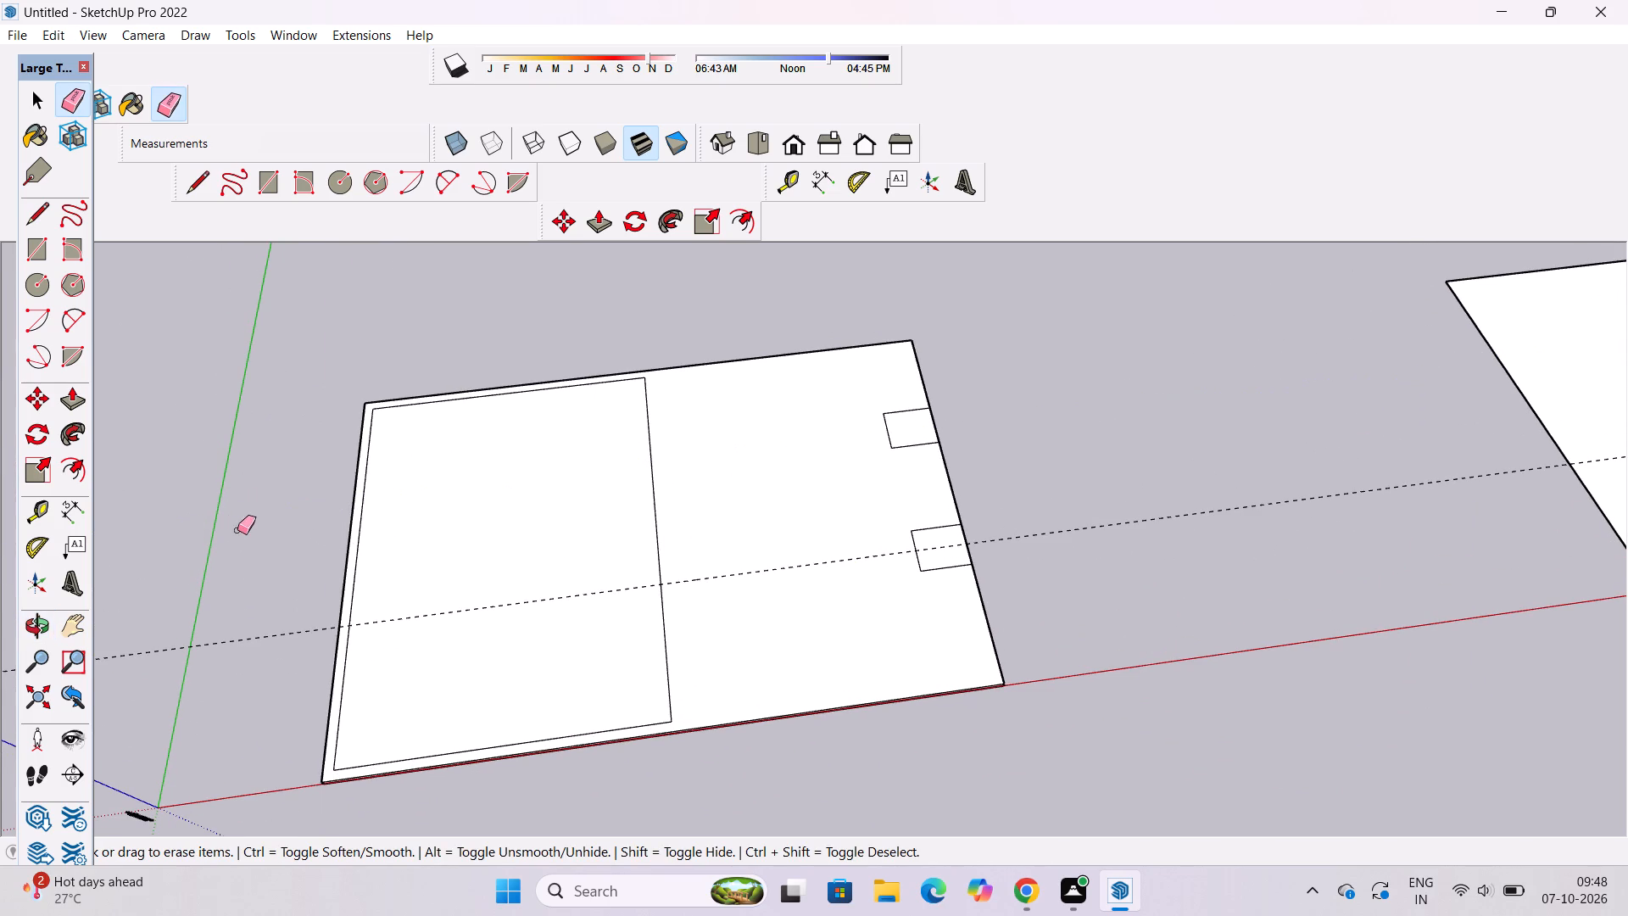
pyautogui.moveTo(243, 517); pyautogui.dragTo(252, 650)
pyautogui.press('space')
# Draw a 2' line from the large inset rectangle's front inner corner straight to the slab's front edge.
pyautogui.press('o')
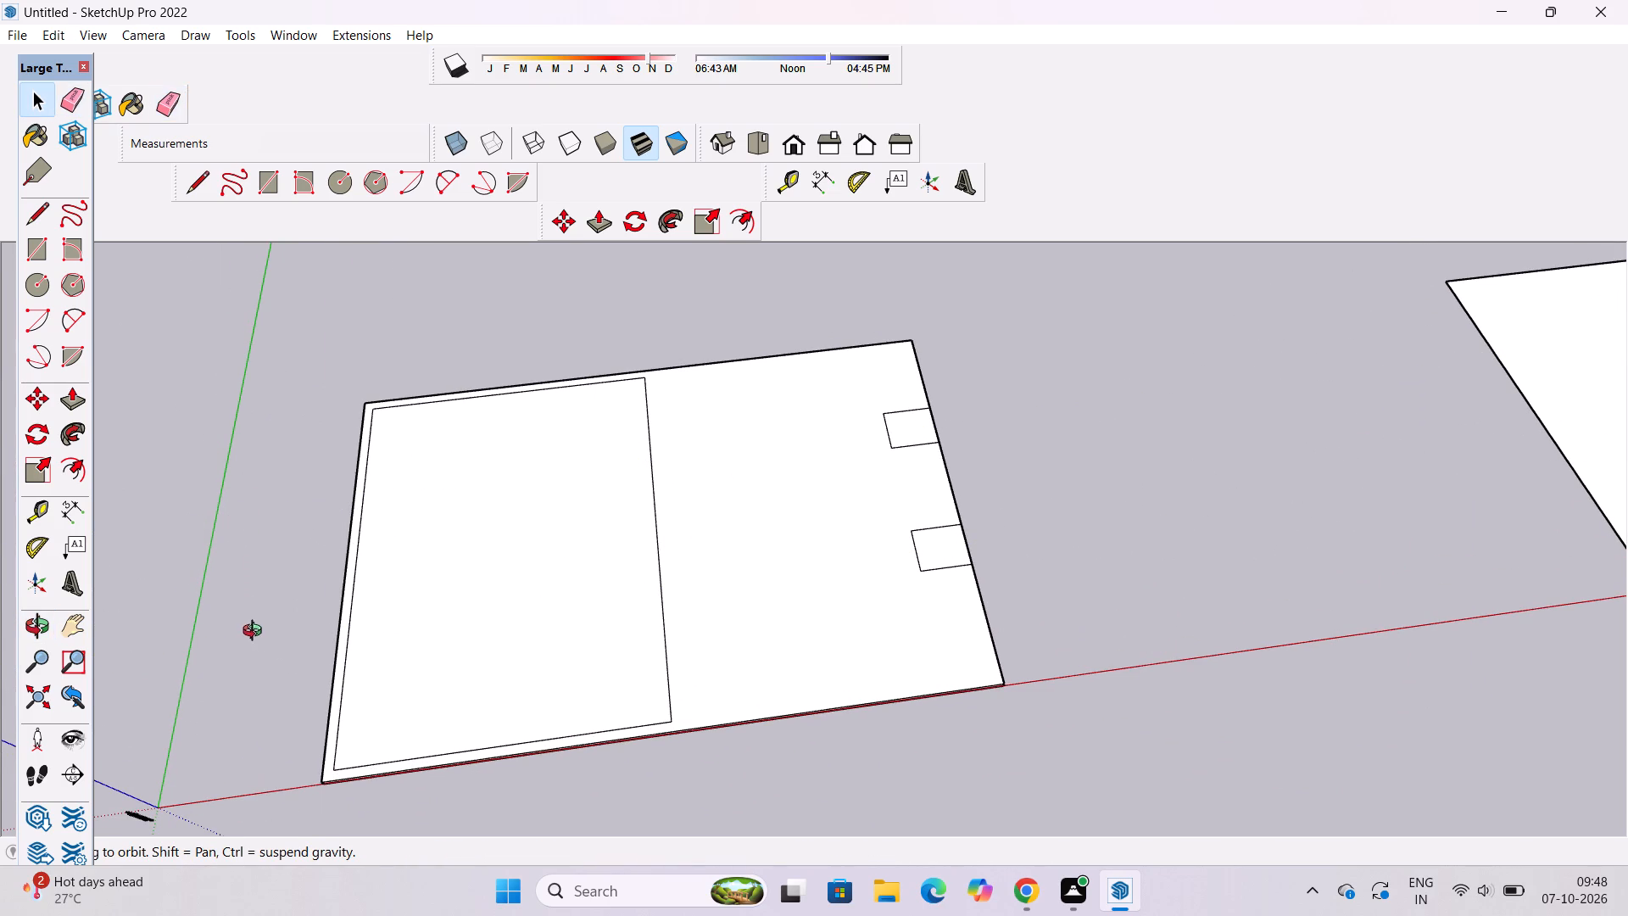
pyautogui.scroll(-3, 348, 620)
pyautogui.keyDown('shift'); pyautogui.moveTo(331, 630); pyautogui.dragTo(496, 581); pyautogui.keyUp('shift')
pyautogui.scroll(4, 505, 647)
pyautogui.moveTo(514, 667); pyautogui.dragTo(560, 434)
pyautogui.scroll(2, 604, 497)
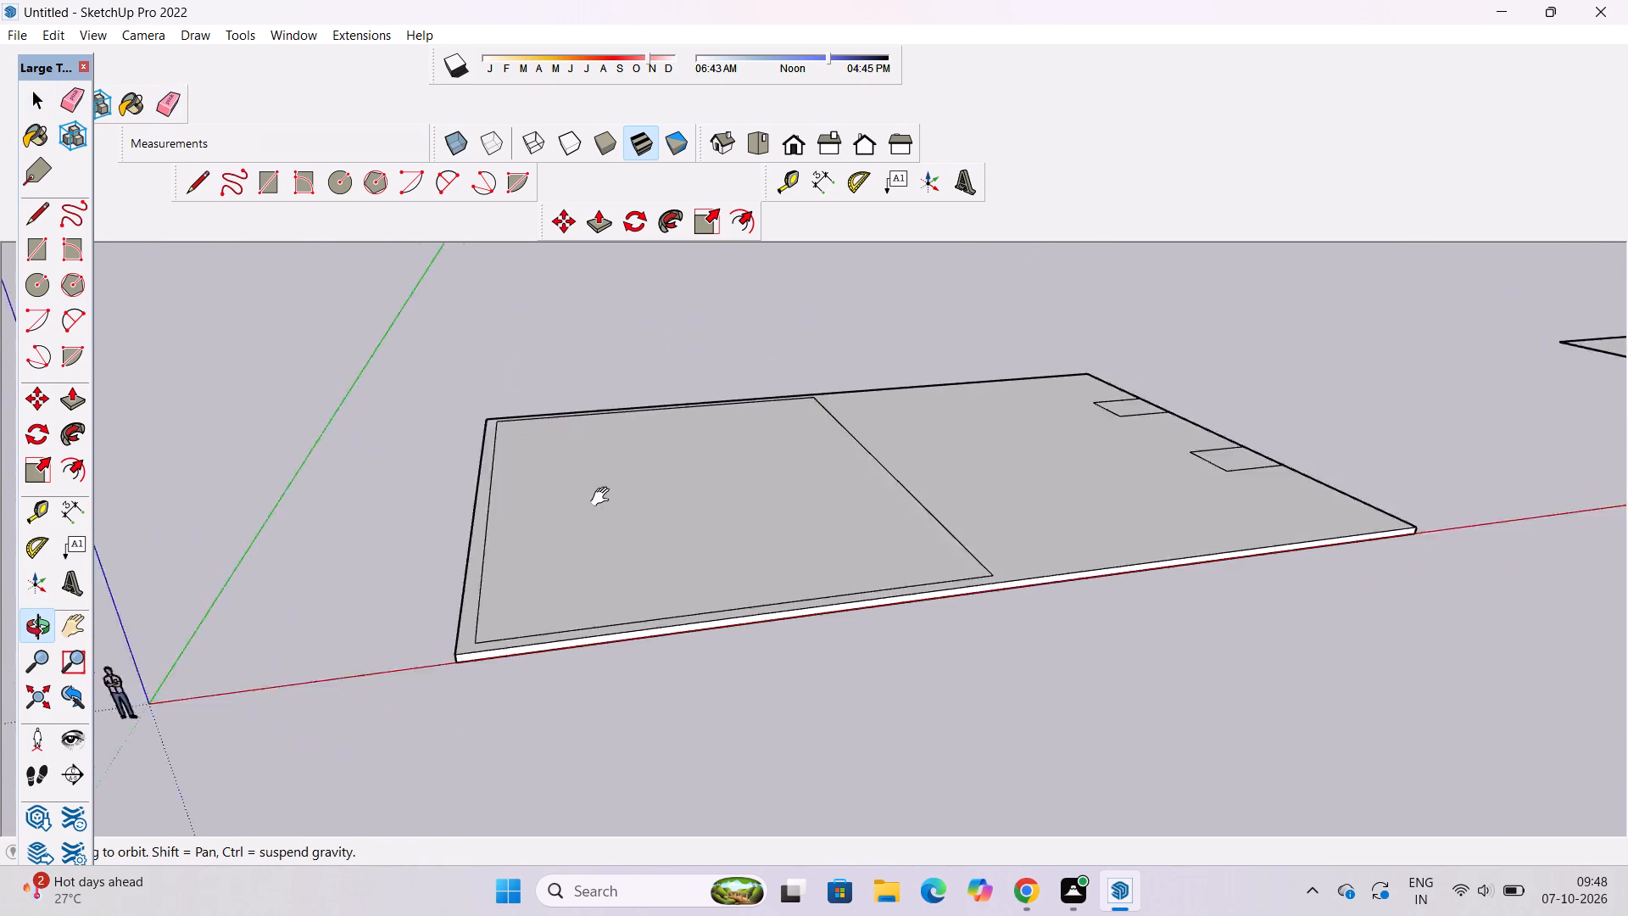
pyautogui.scroll(2, 604, 497)
pyautogui.keyDown('shift'); pyautogui.moveTo(685, 501); pyautogui.dragTo(530, 506); pyautogui.keyUp('shift')
pyautogui.moveTo(623, 489); pyautogui.dragTo(579, 512)
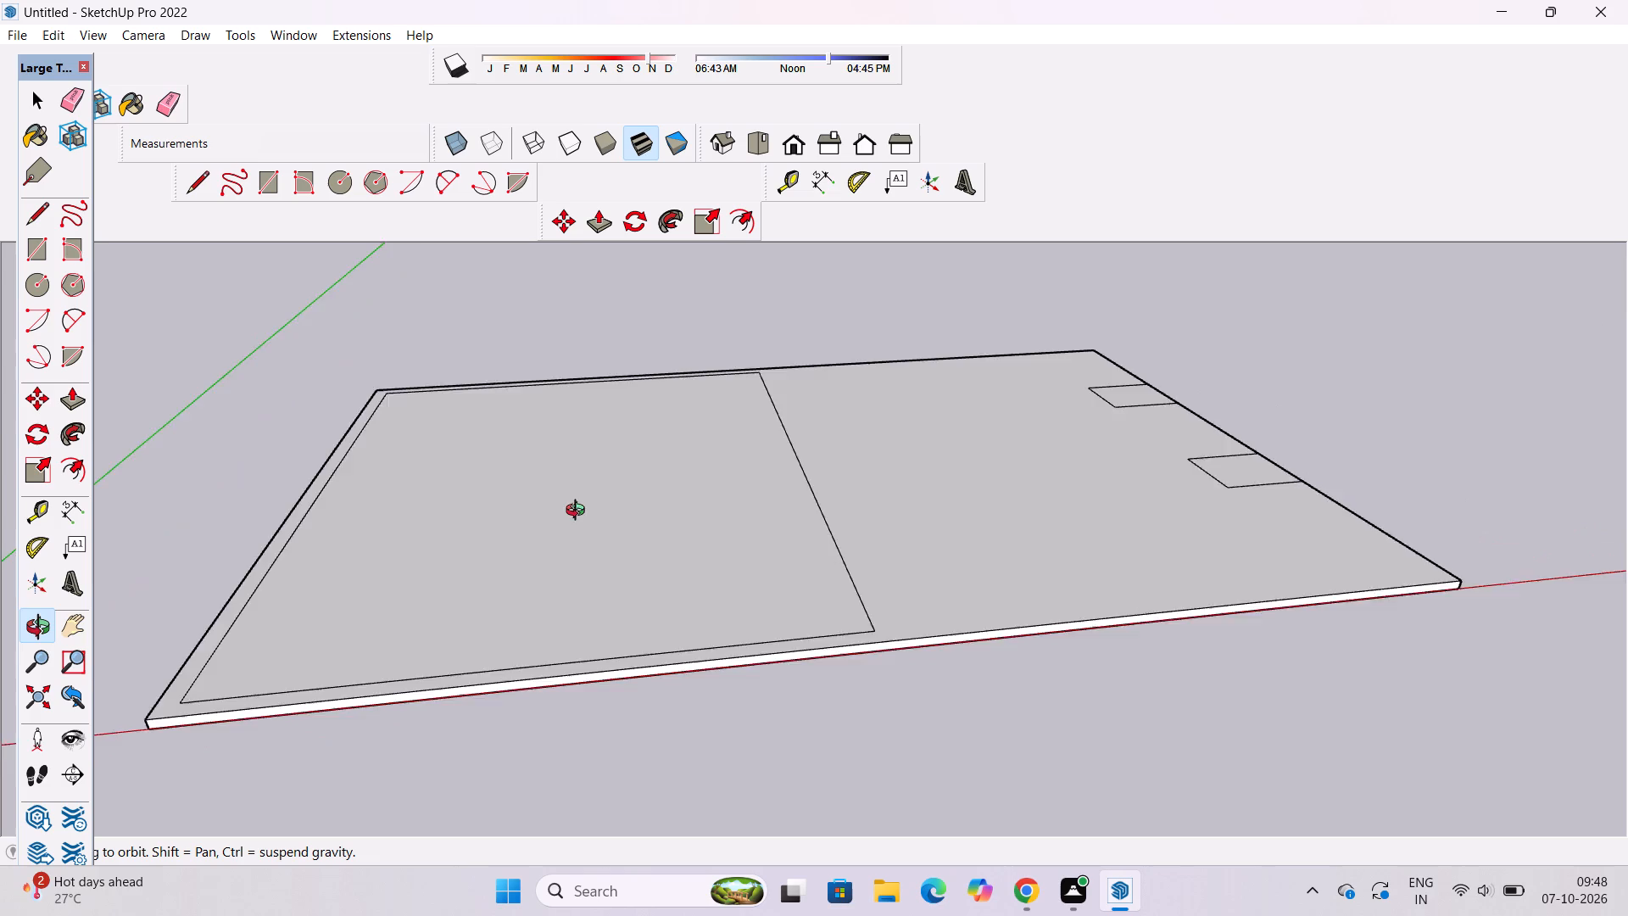
pyautogui.moveTo(579, 512); pyautogui.dragTo(392, 704)
pyautogui.moveTo(443, 731); pyautogui.dragTo(589, 737)
pyautogui.moveTo(589, 737); pyautogui.dragTo(535, 590)
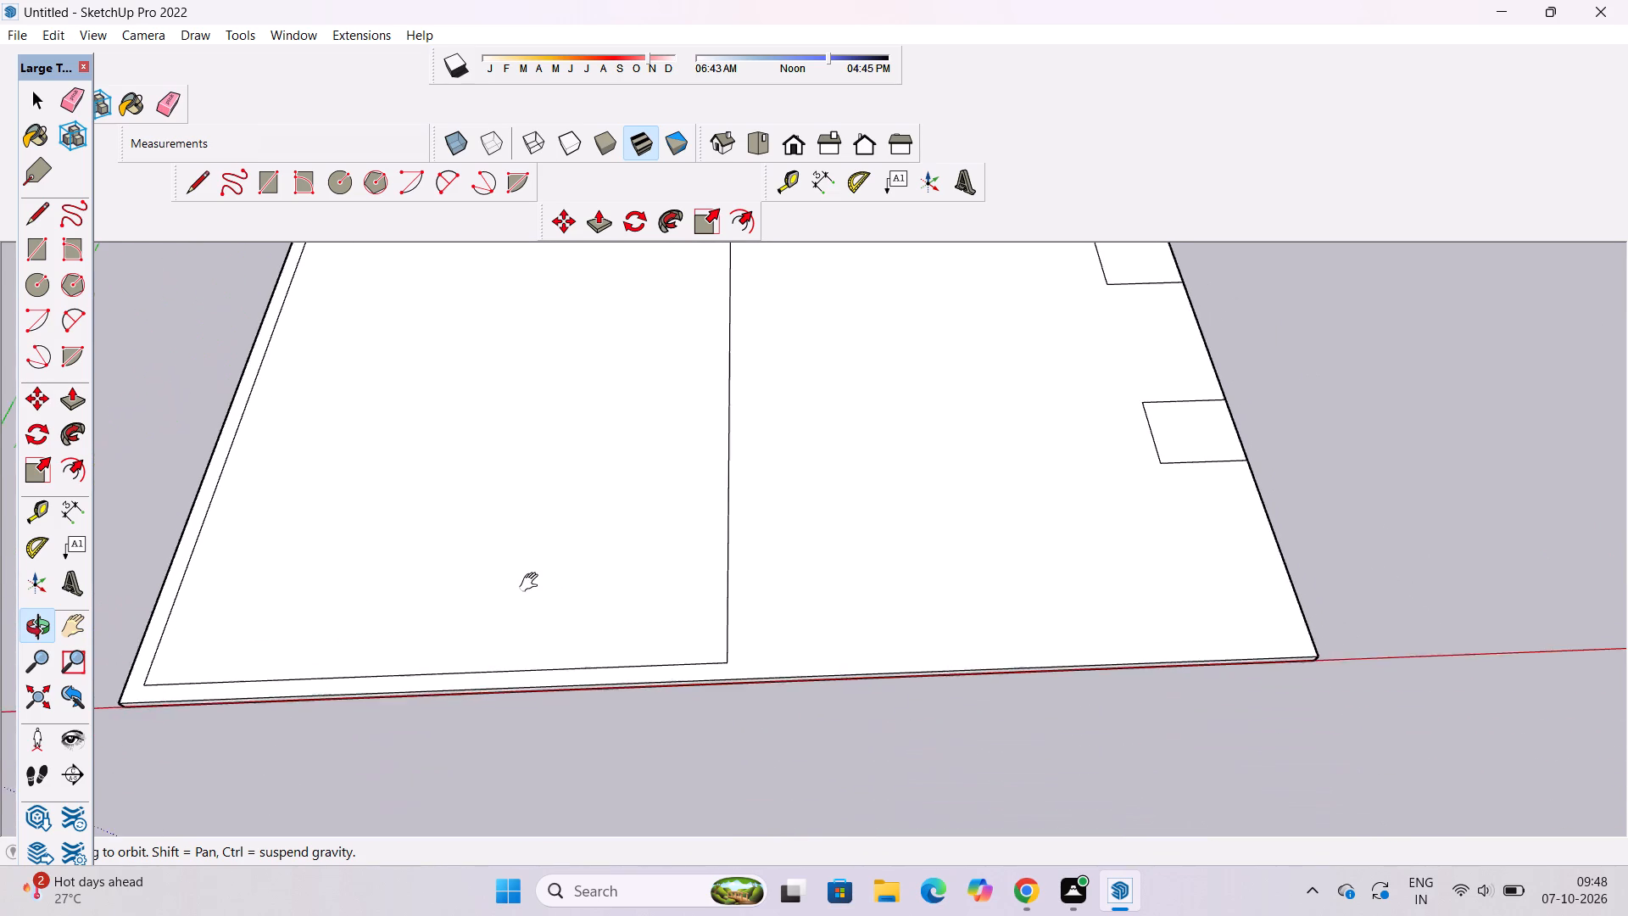
pyautogui.keyDown('shift'); pyautogui.moveTo(532, 582); pyautogui.dragTo(533, 595); pyautogui.keyUp('shift')
pyautogui.press('l')
pyautogui.scroll(3, 727, 702)
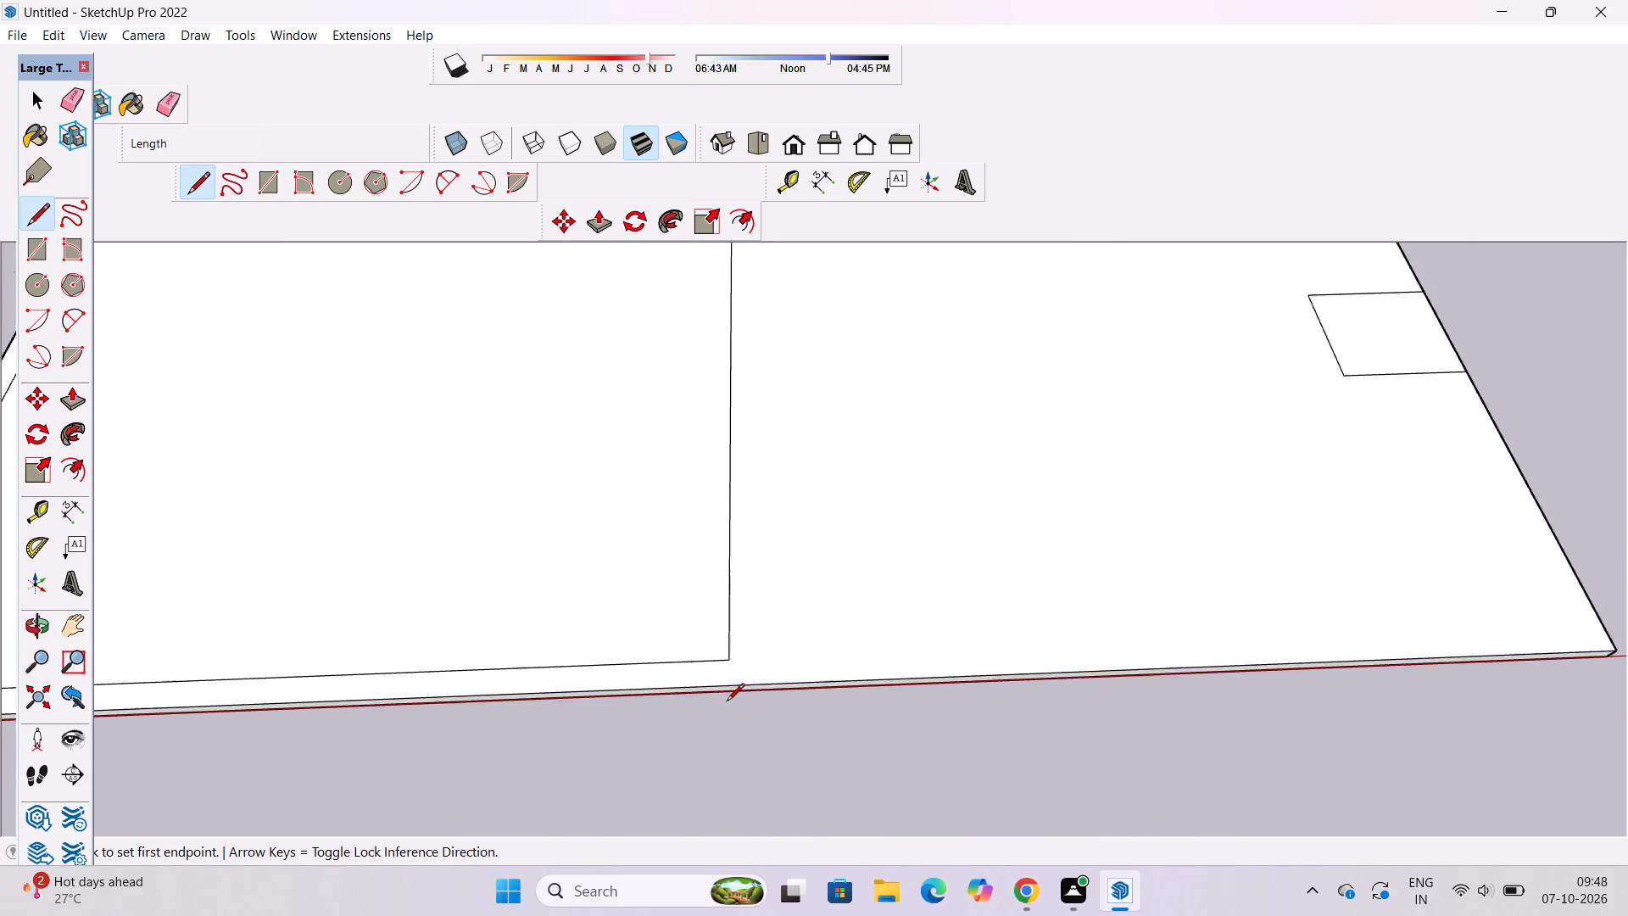
pyautogui.scroll(6, 727, 702)
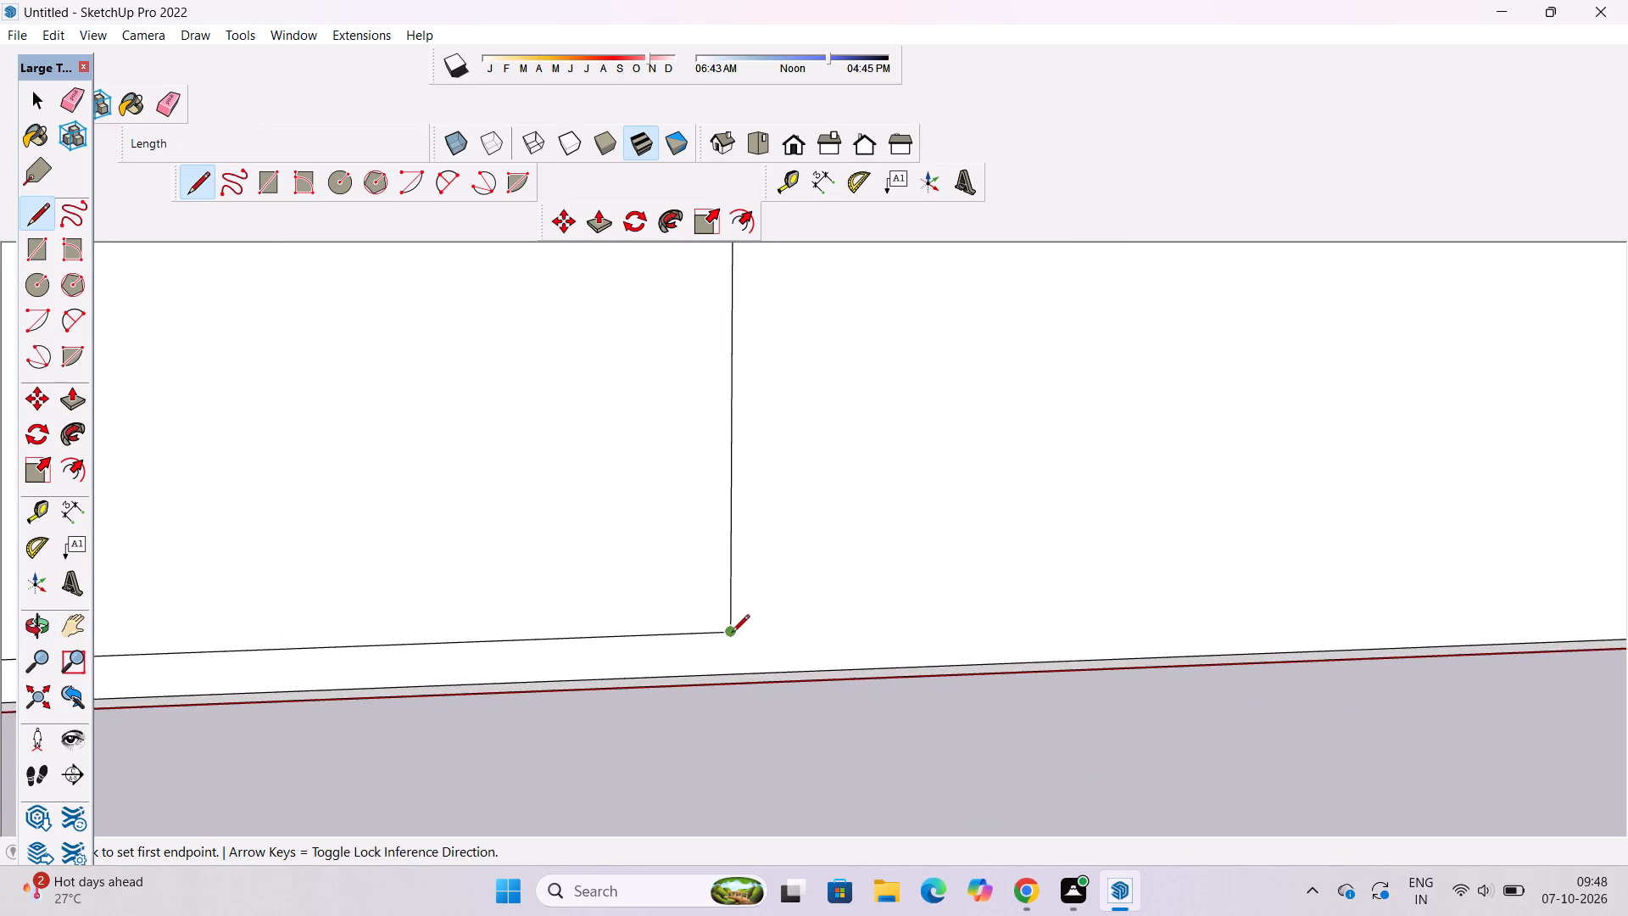
pyautogui.click(732, 634)
pyautogui.click(732, 673)
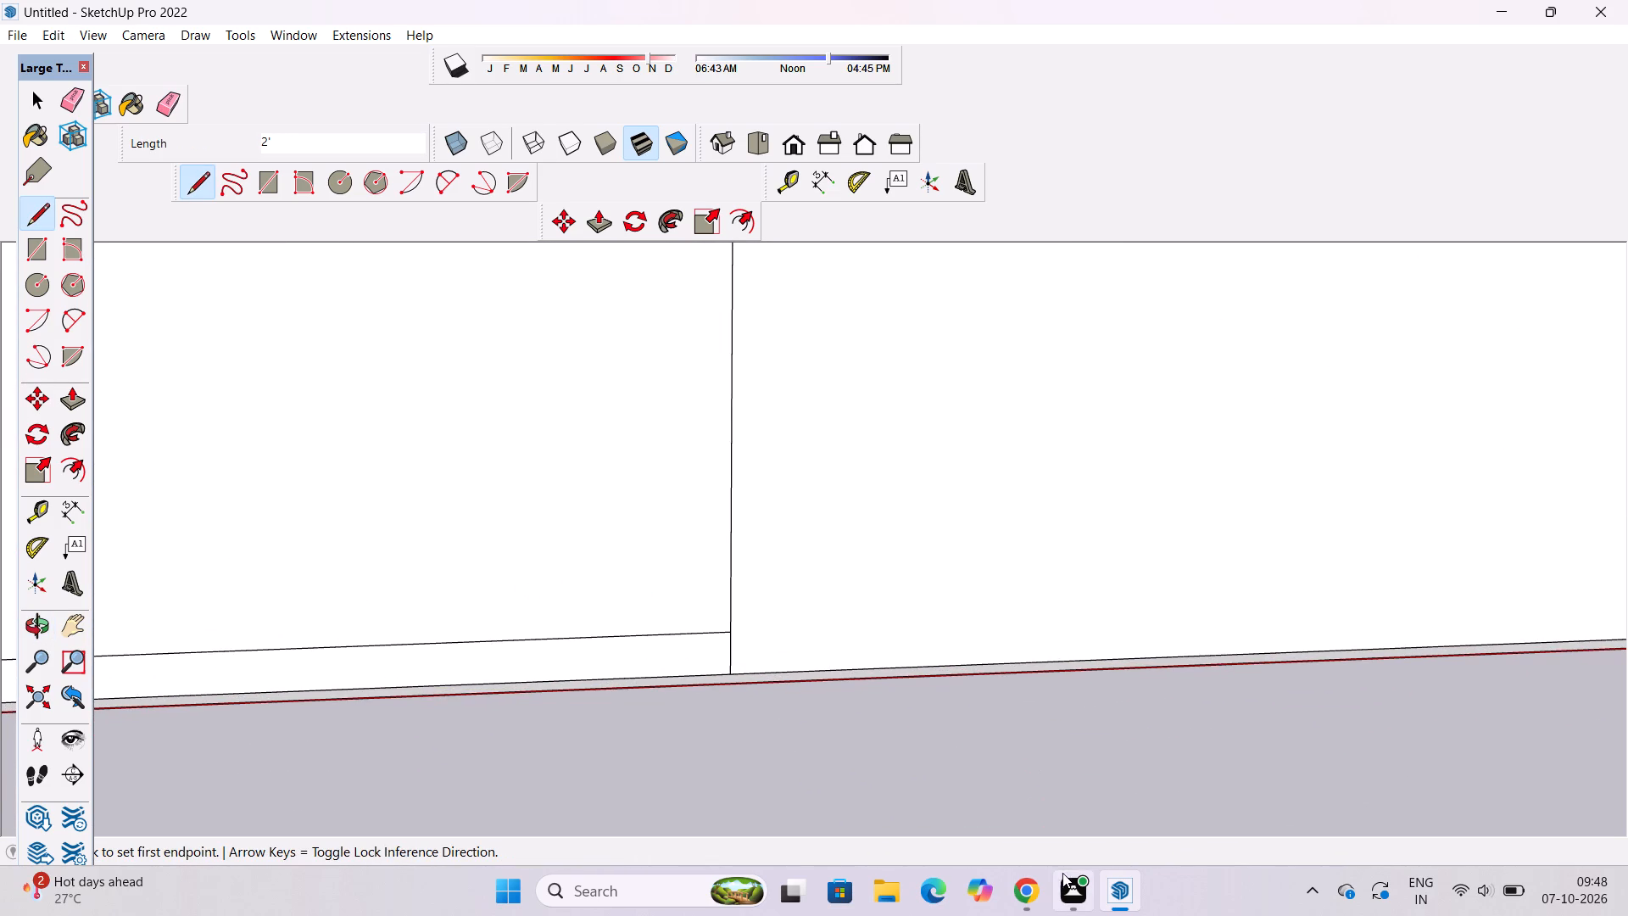
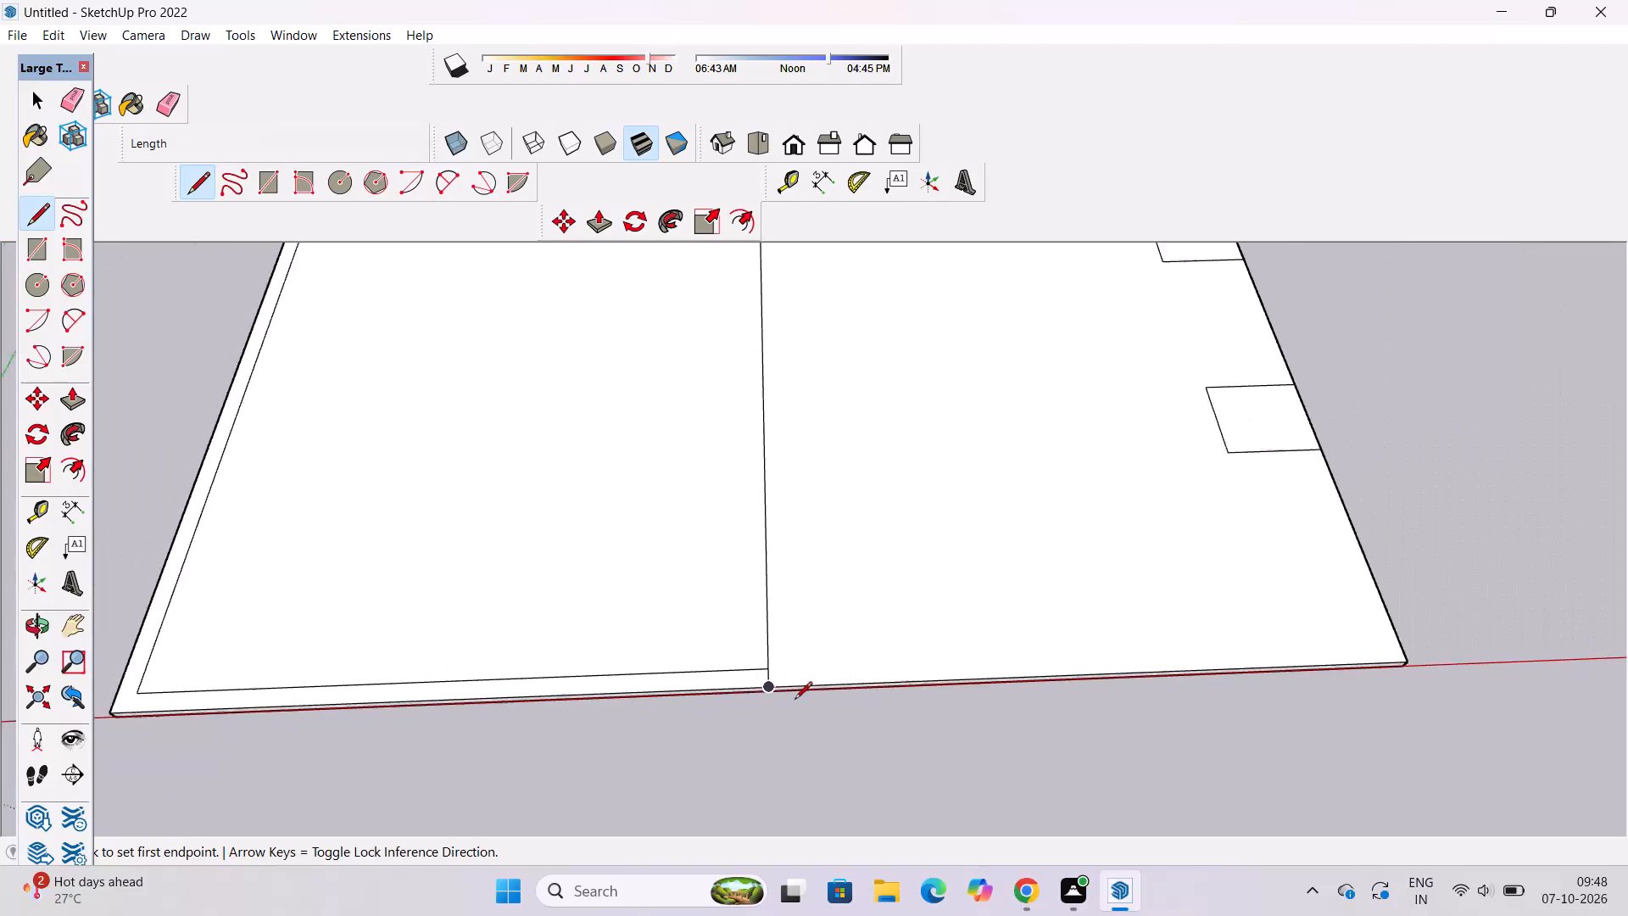
# Draw a 2' line from the large inset rectangle's back inner corner straight to the slab's back edge.
pyautogui.scroll(-5, 740, 514)
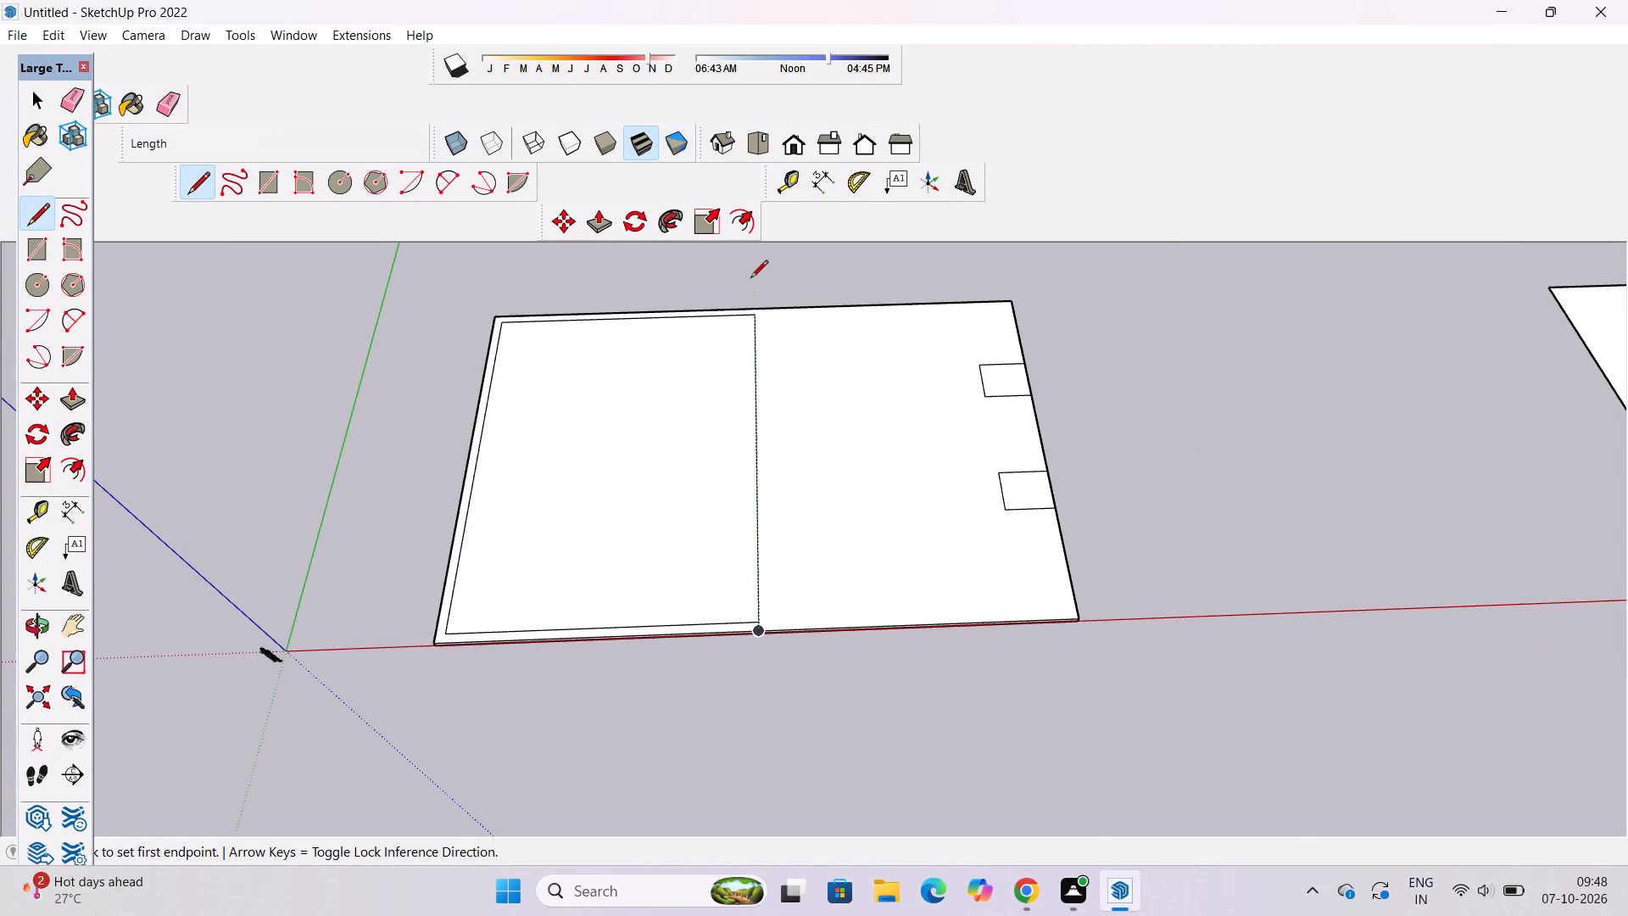
pyautogui.scroll(16, 750, 279)
pyautogui.scroll(10, 769, 348)
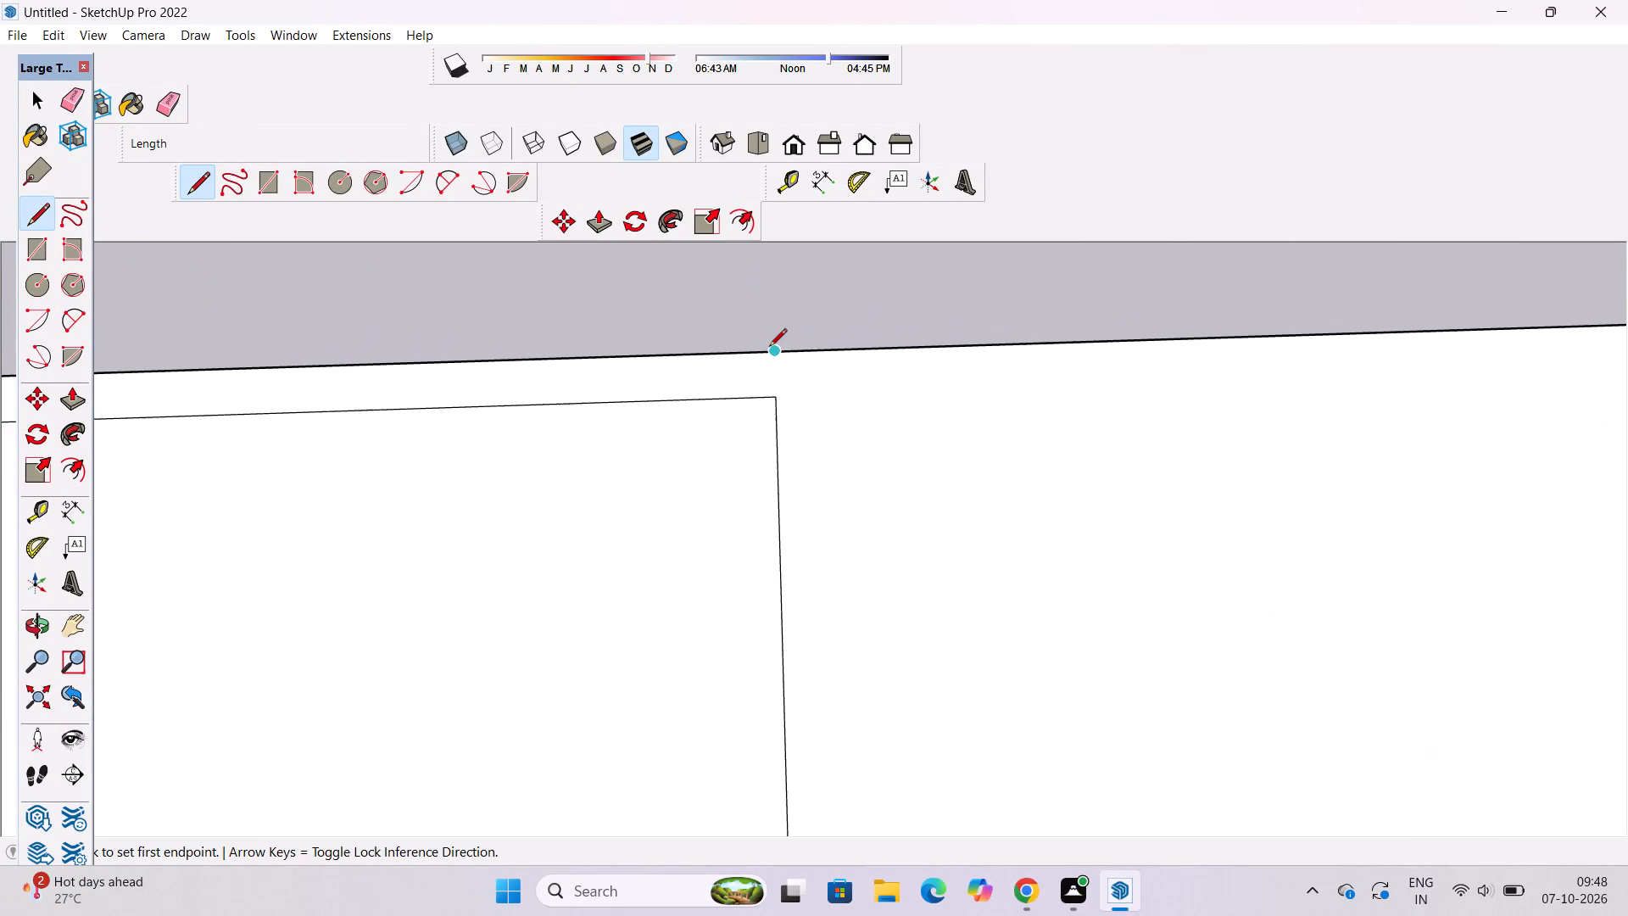
pyautogui.scroll(5, 769, 348)
pyautogui.click(782, 436)
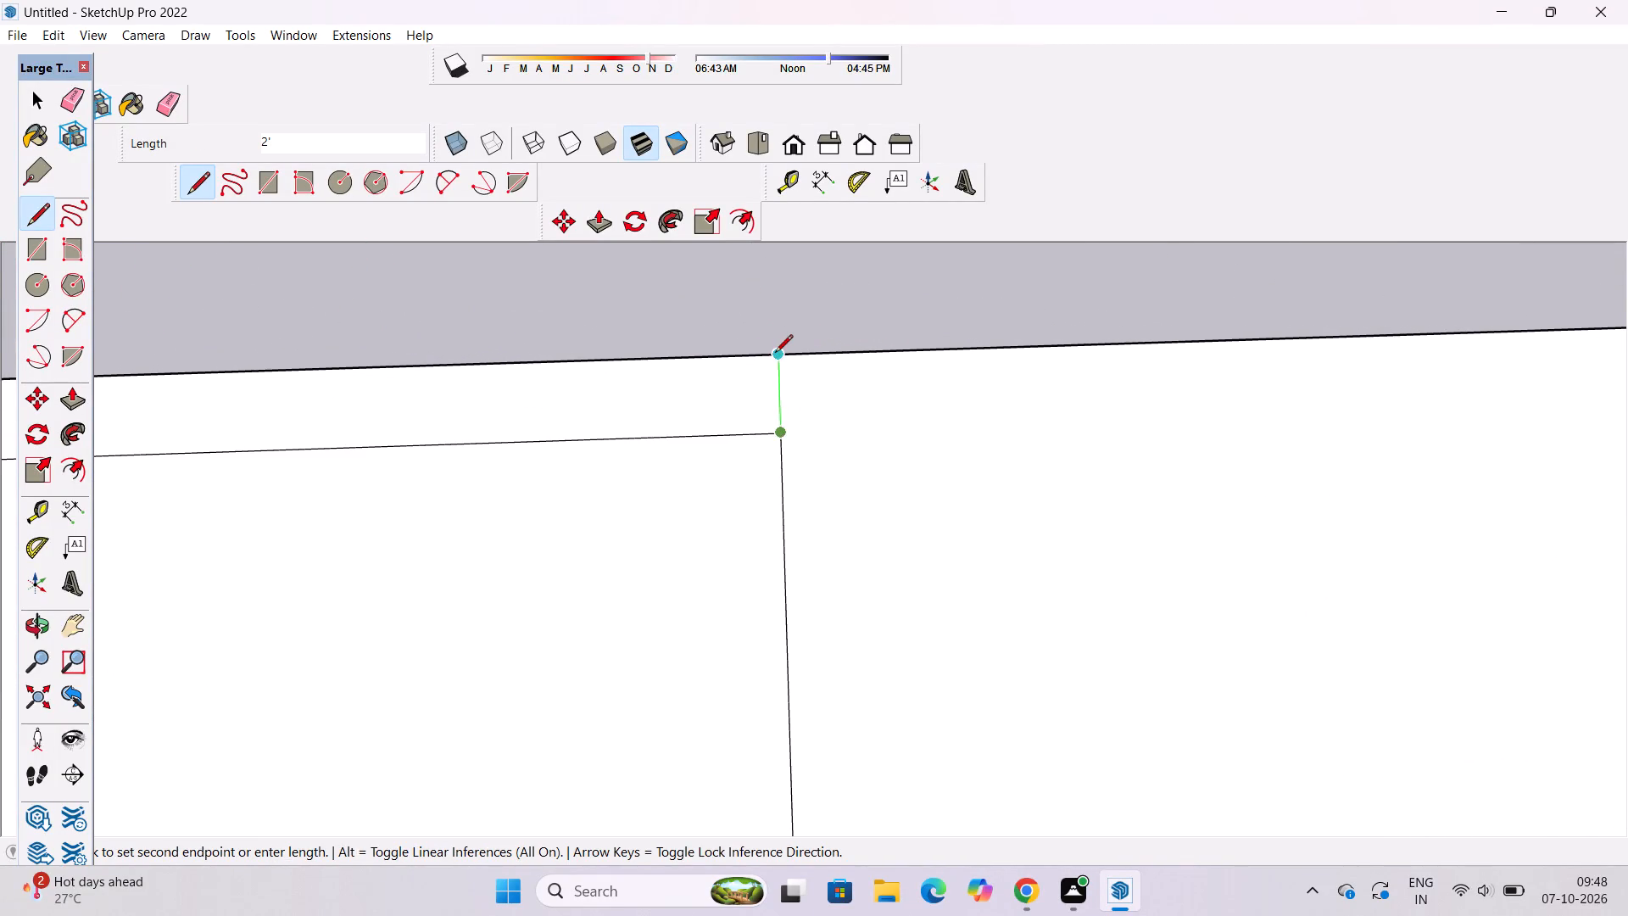
pyautogui.click(775, 354)
pyautogui.press('space')
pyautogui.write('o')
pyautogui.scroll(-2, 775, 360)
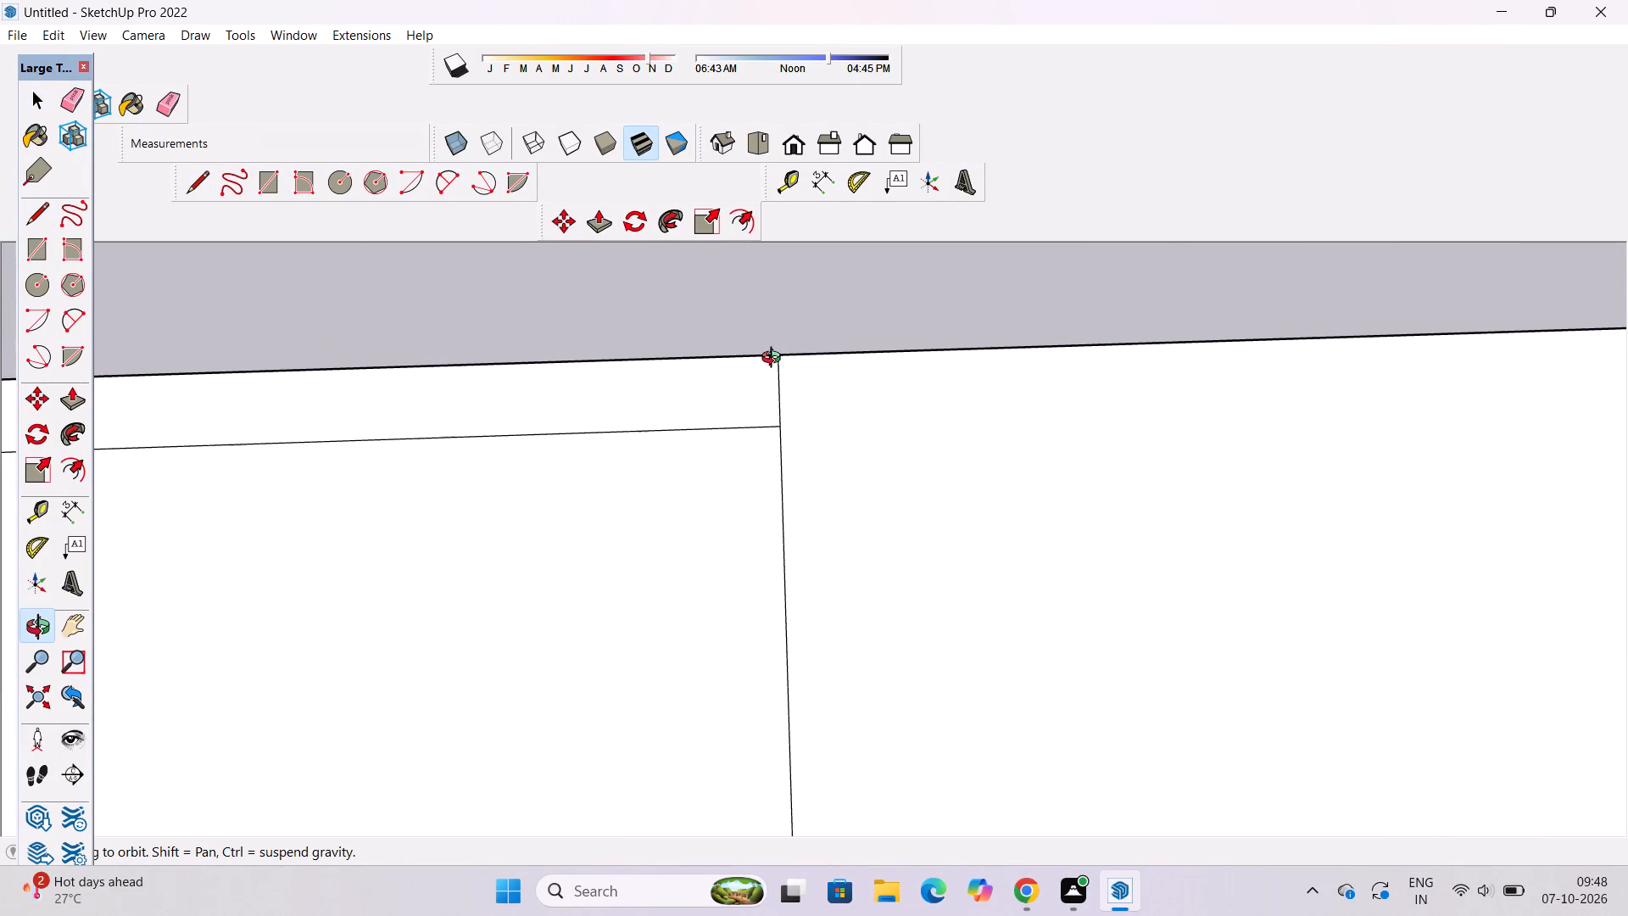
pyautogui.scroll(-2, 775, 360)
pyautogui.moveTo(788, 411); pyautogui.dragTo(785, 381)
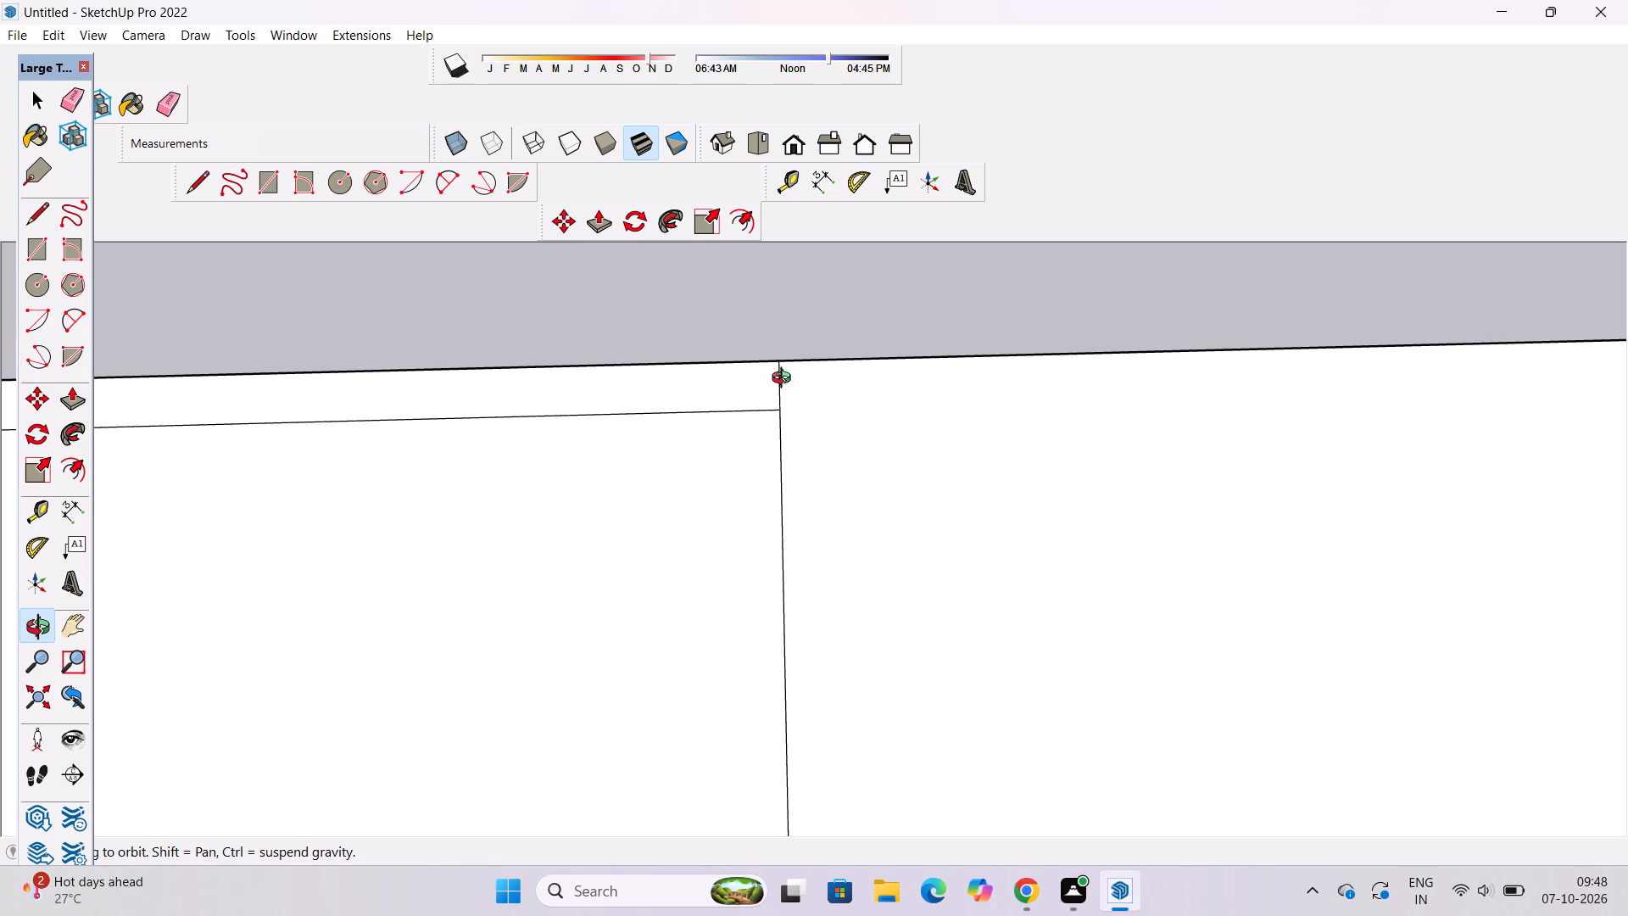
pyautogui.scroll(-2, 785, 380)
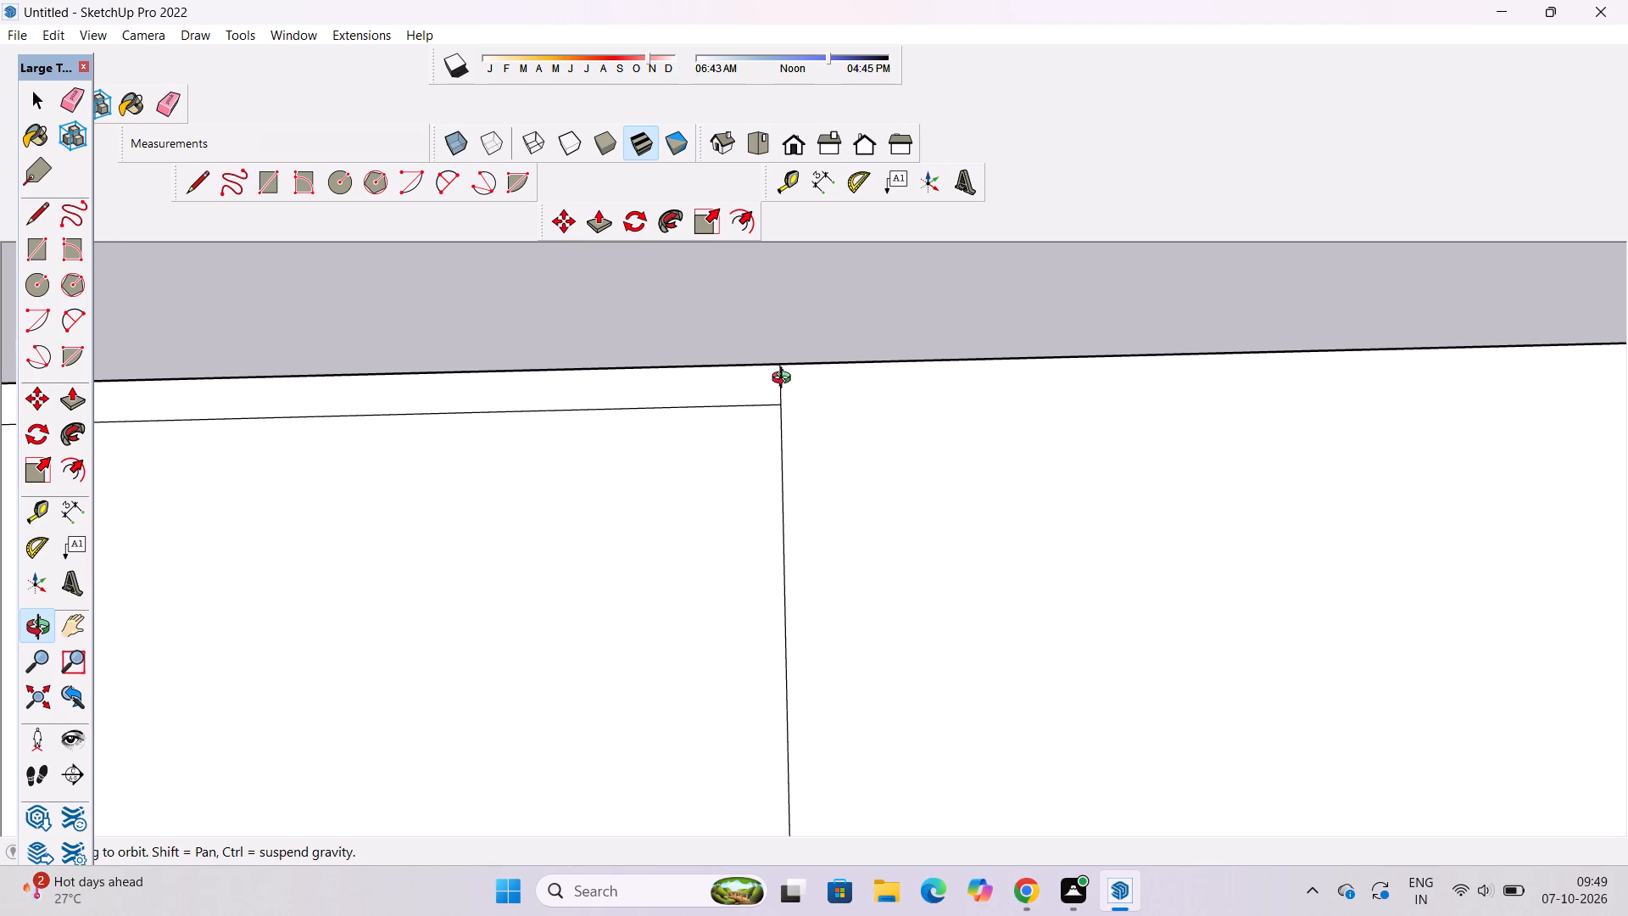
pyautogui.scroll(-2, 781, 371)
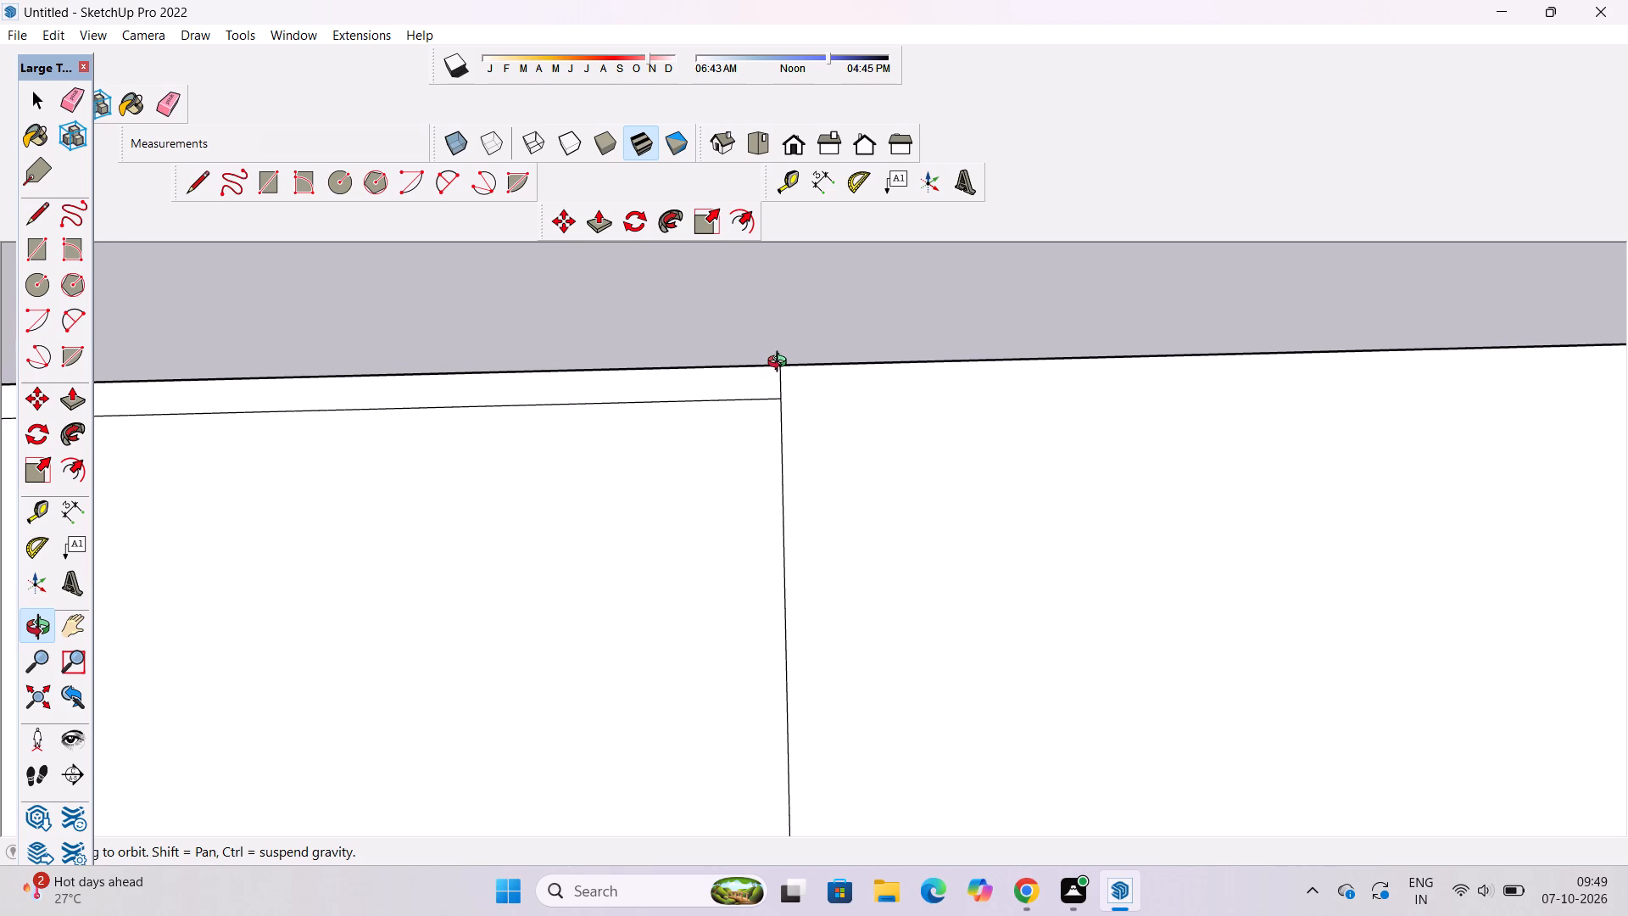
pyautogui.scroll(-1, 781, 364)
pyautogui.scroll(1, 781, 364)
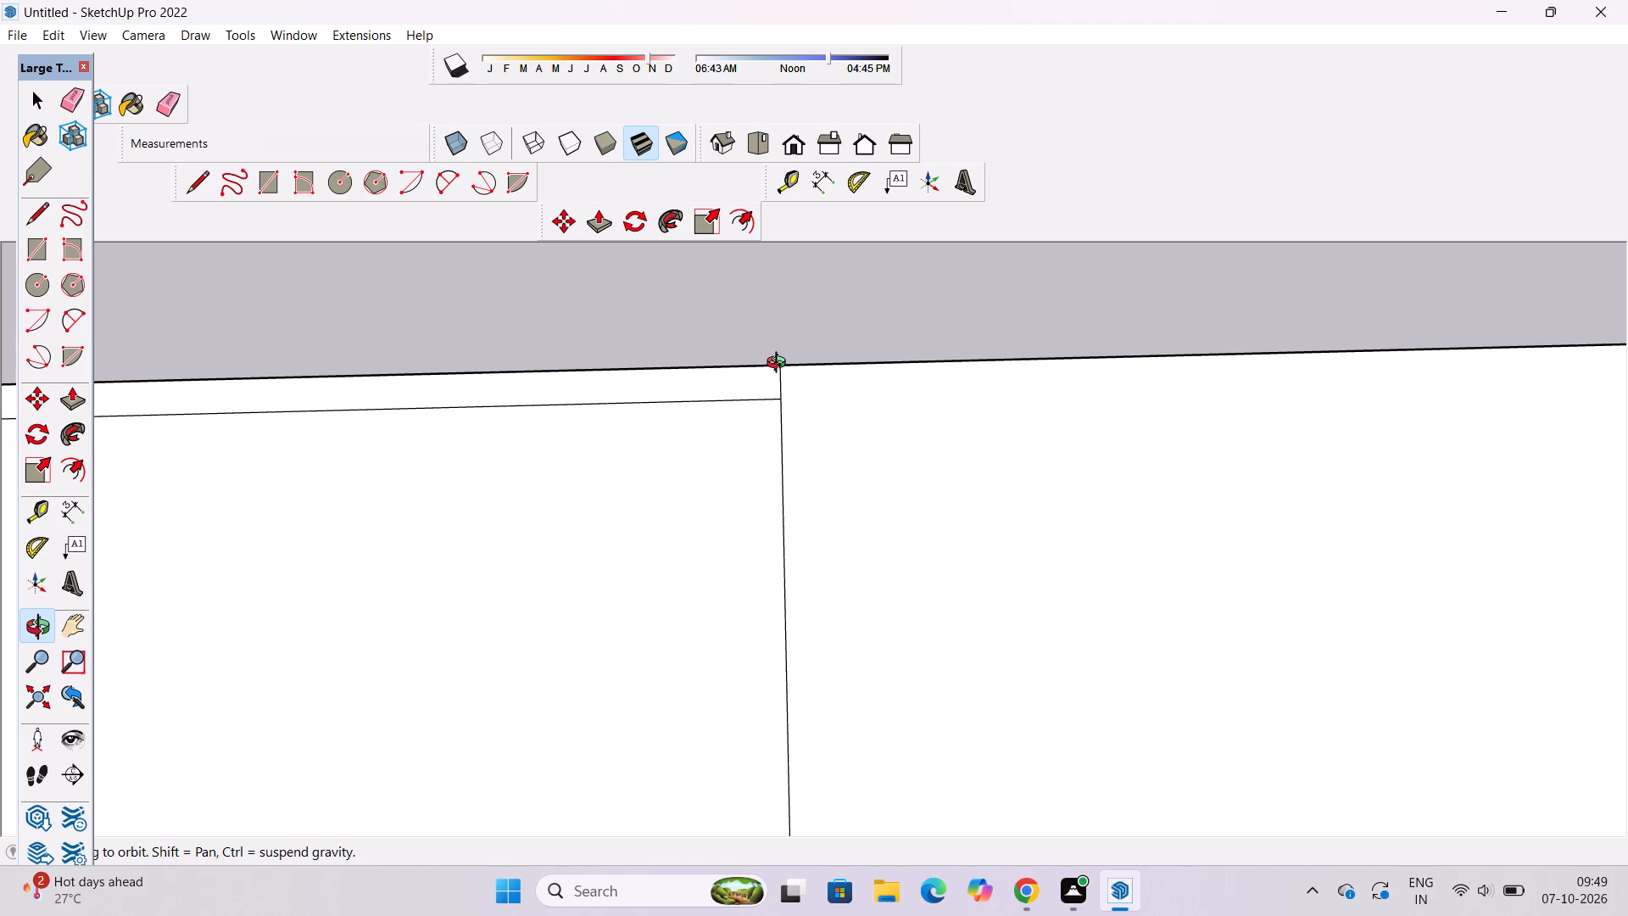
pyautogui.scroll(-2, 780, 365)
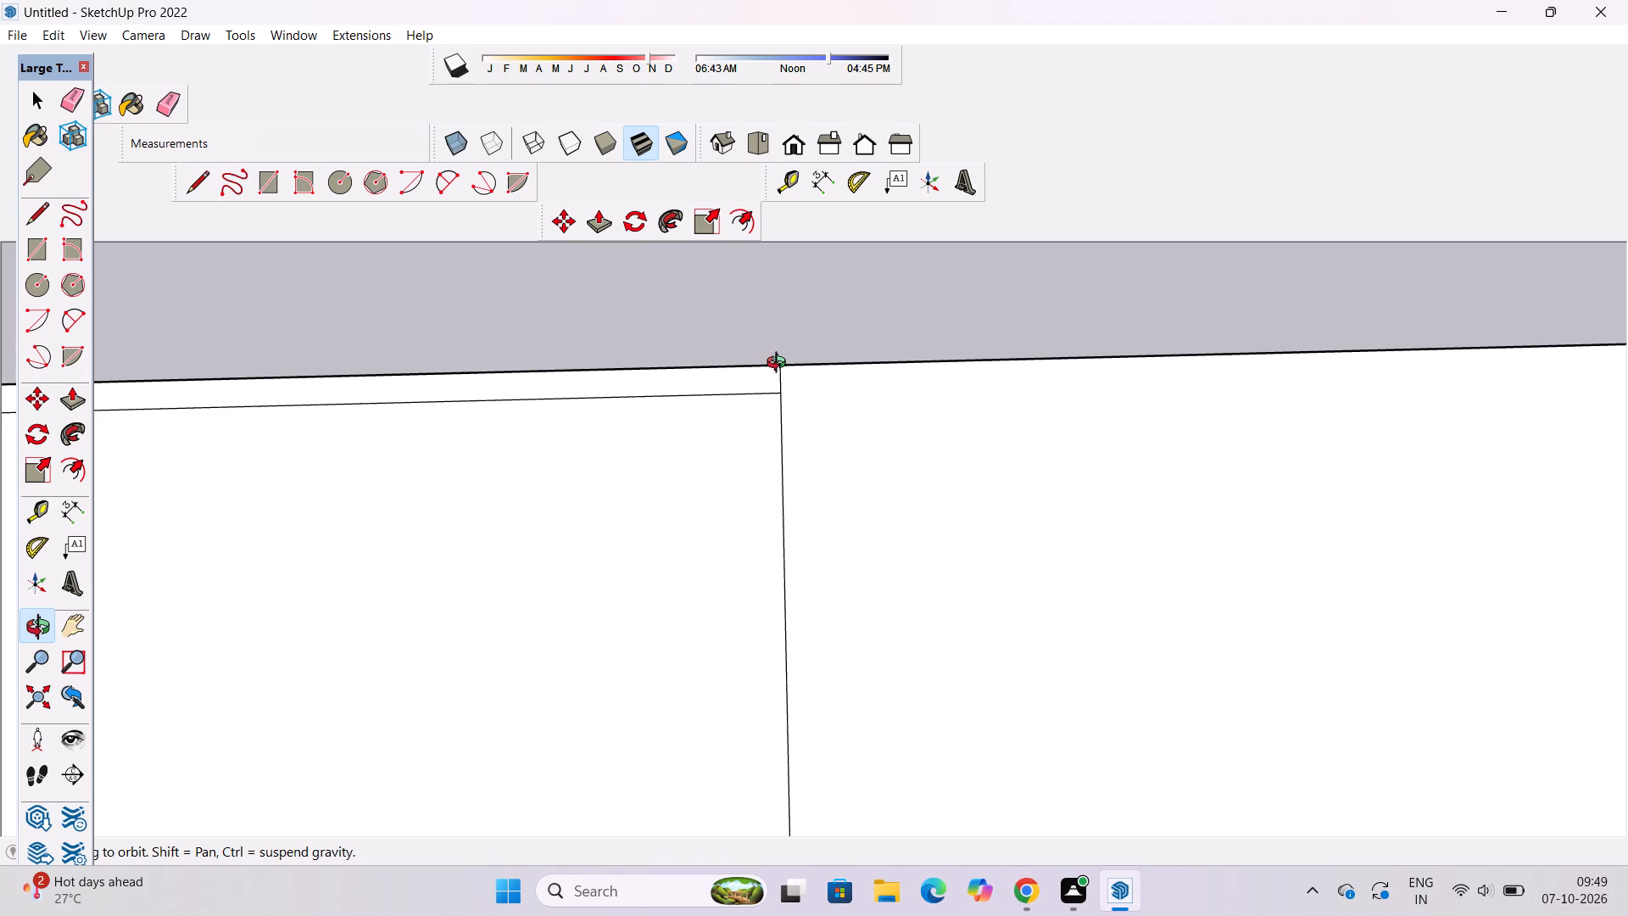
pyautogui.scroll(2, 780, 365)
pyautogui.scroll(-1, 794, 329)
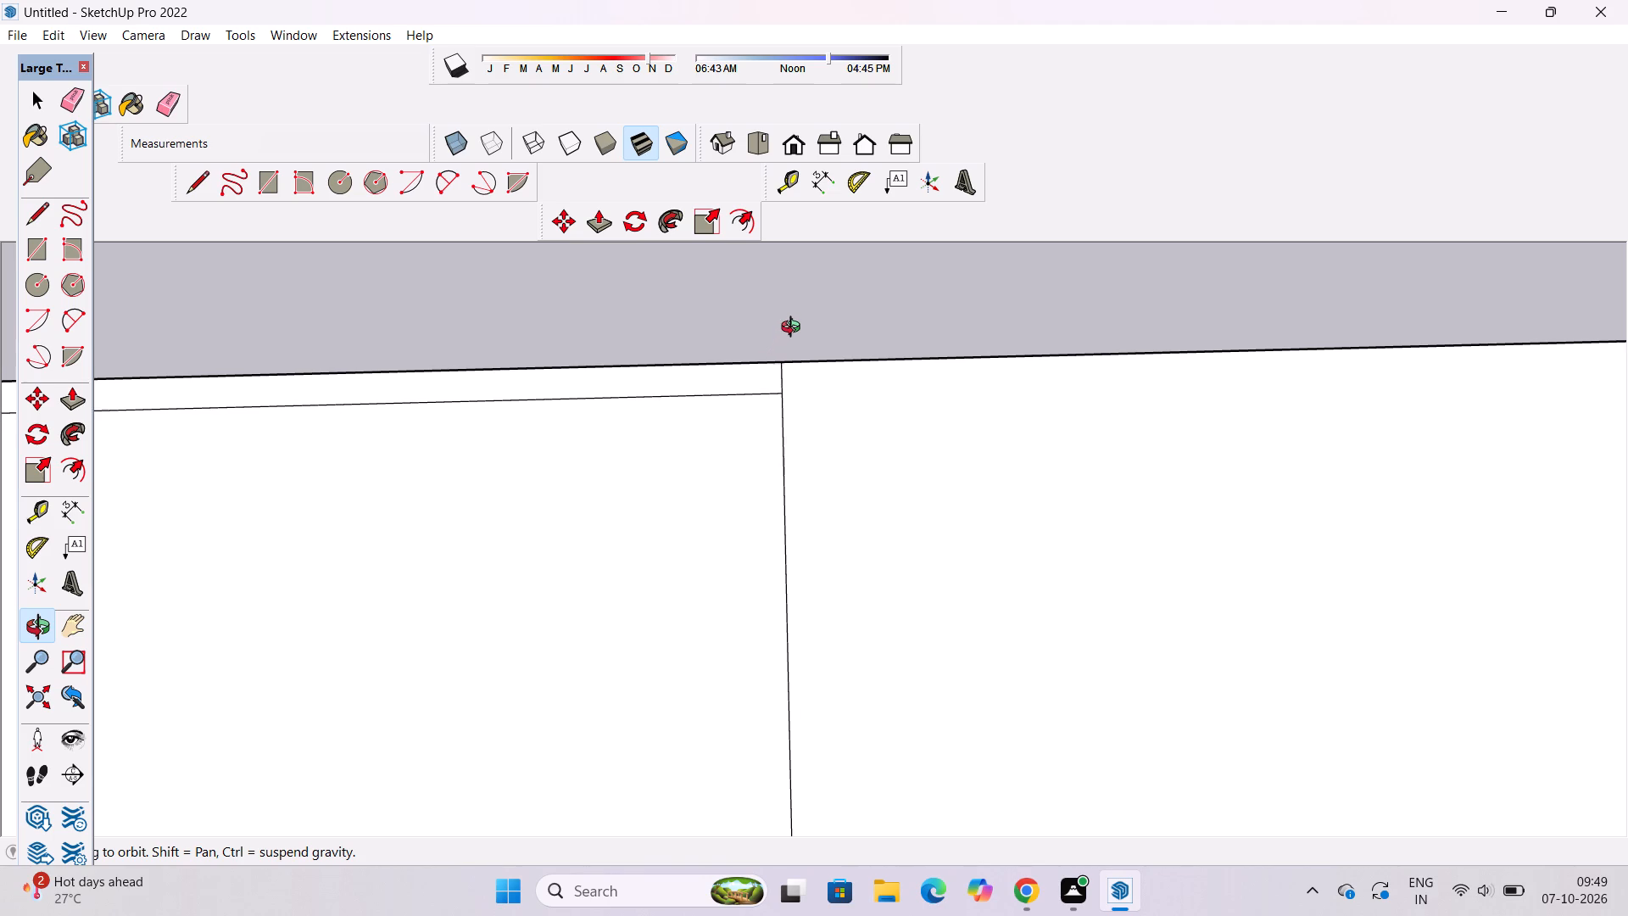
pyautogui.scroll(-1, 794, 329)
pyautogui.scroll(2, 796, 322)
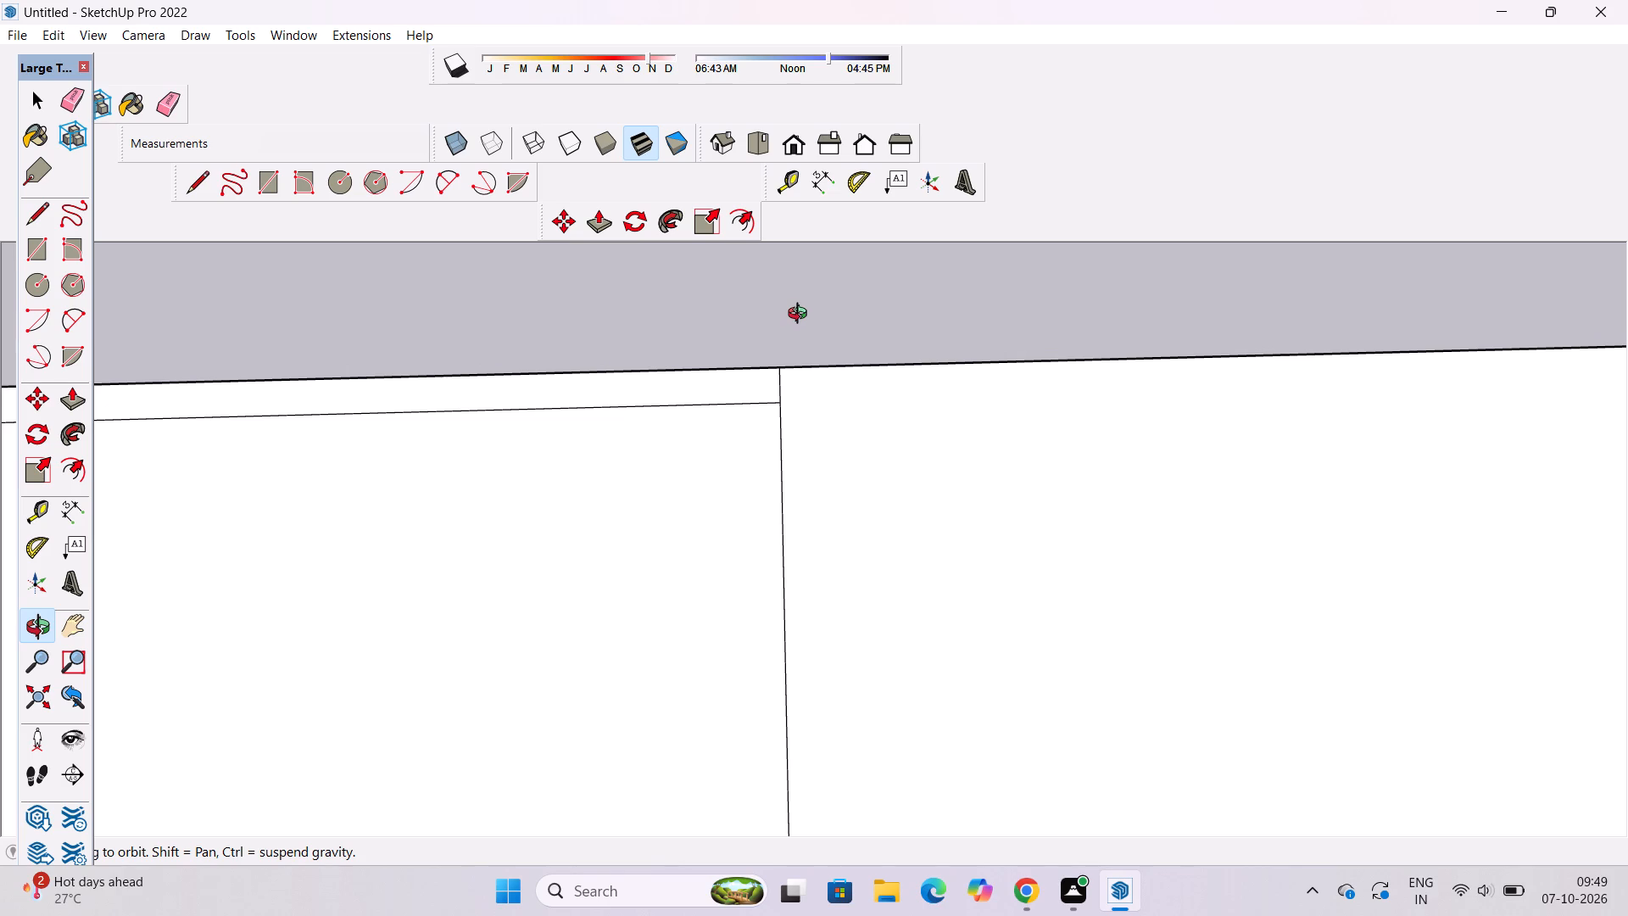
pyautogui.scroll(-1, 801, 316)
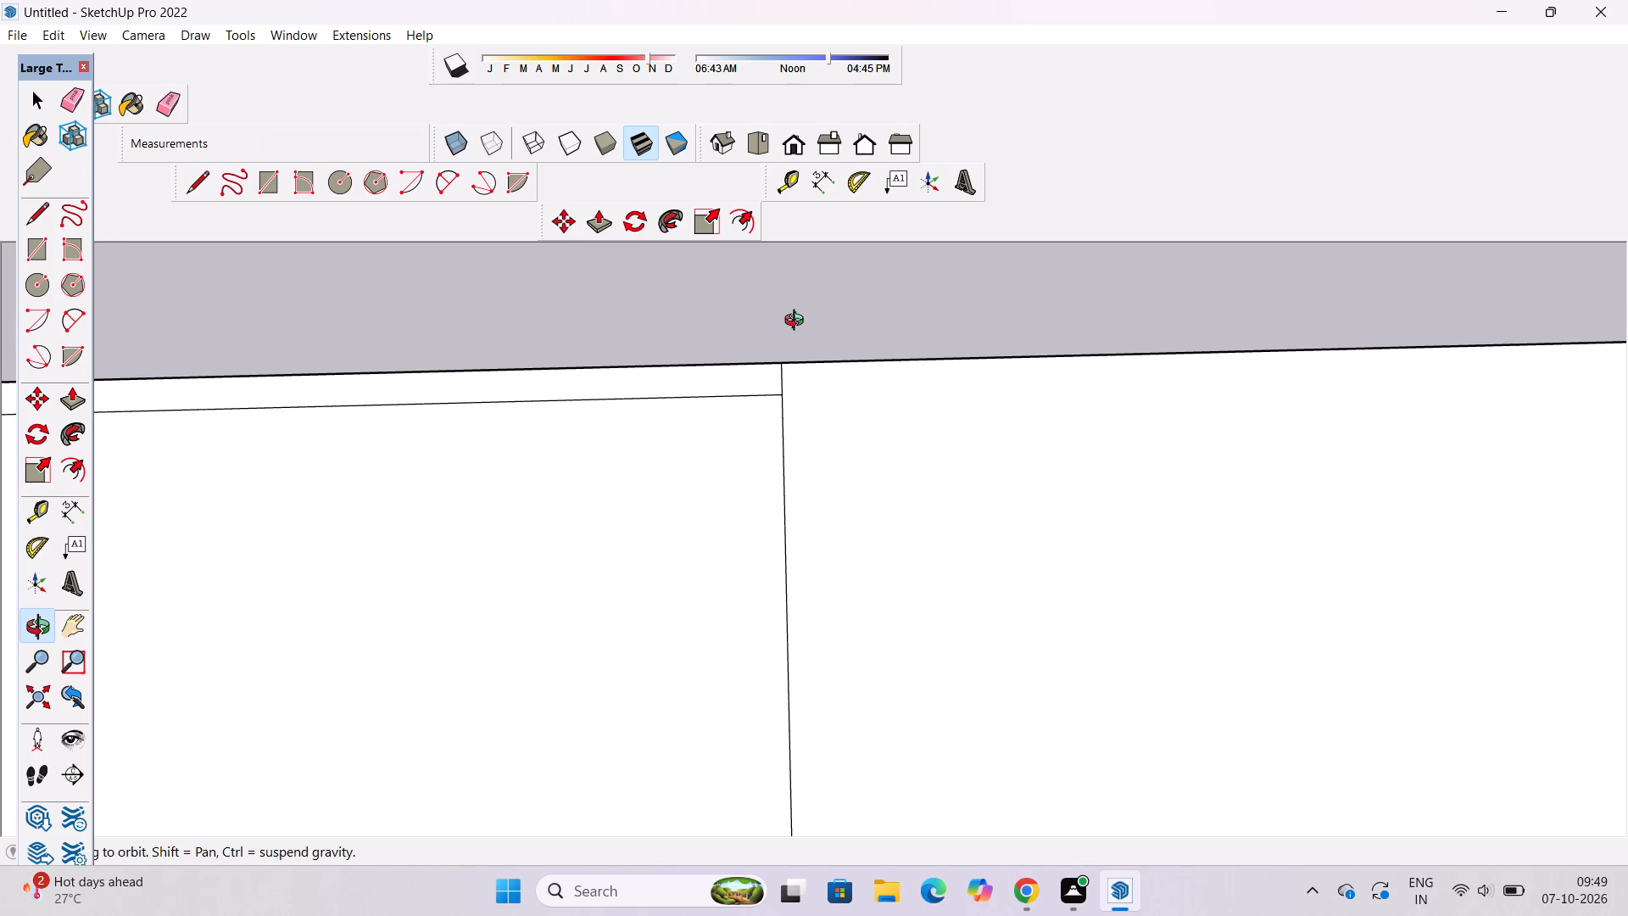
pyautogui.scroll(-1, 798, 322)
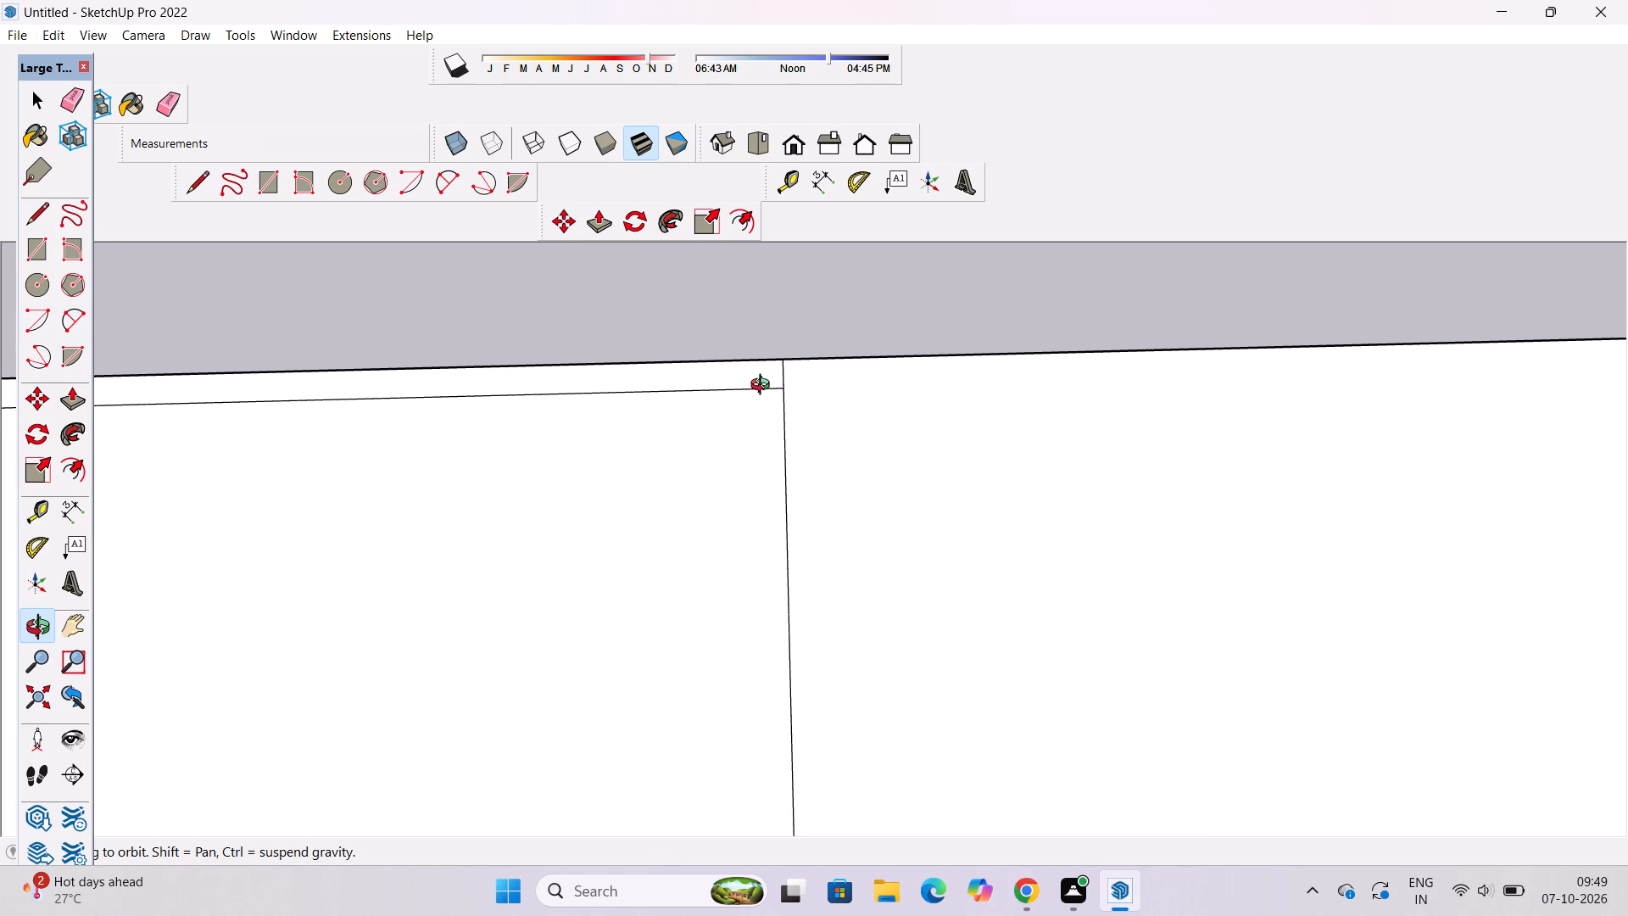
# Push/Pull the U-shaped 2' border strip around the large inset rectangle up 40' to form the walls.
pyautogui.scroll(3, 749, 427)
pyautogui.keyDown('shift'); pyautogui.moveTo(805, 447); pyautogui.dragTo(701, 477); pyautogui.keyUp('shift')
pyautogui.scroll(-11, 771, 391)
pyautogui.keyDown('shift'); pyautogui.moveTo(745, 511); pyautogui.dragTo(823, 374); pyautogui.keyUp('shift')
pyautogui.scroll(-6, 824, 371)
pyautogui.moveTo(788, 465); pyautogui.dragTo(811, 394)
pyautogui.moveTo(836, 419); pyautogui.dragTo(816, 493)
pyautogui.moveTo(816, 493); pyautogui.dragTo(809, 409)
pyautogui.moveTo(839, 531); pyautogui.dragTo(839, 438)
pyautogui.scroll(-6, 843, 433)
pyautogui.keyDown('shift'); pyautogui.moveTo(843, 437); pyautogui.dragTo(829, 471); pyautogui.keyUp('shift')
pyautogui.moveTo(821, 478); pyautogui.dragTo(919, 444)
pyautogui.press('space')
pyautogui.press('p')
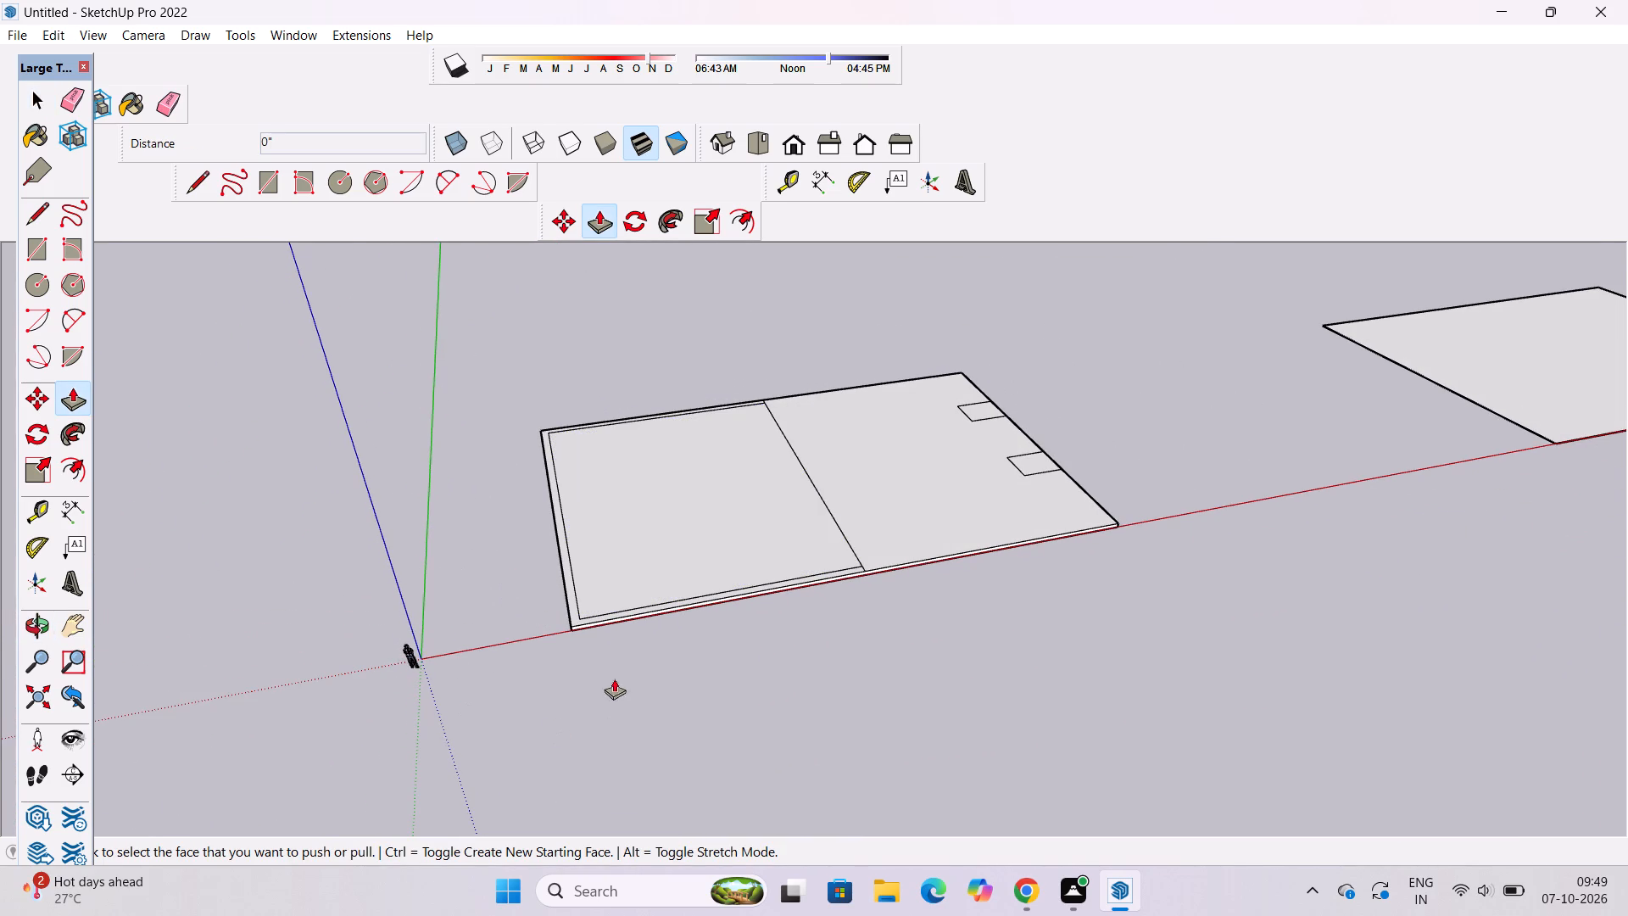
pyautogui.scroll(8, 559, 615)
pyautogui.click(603, 620)
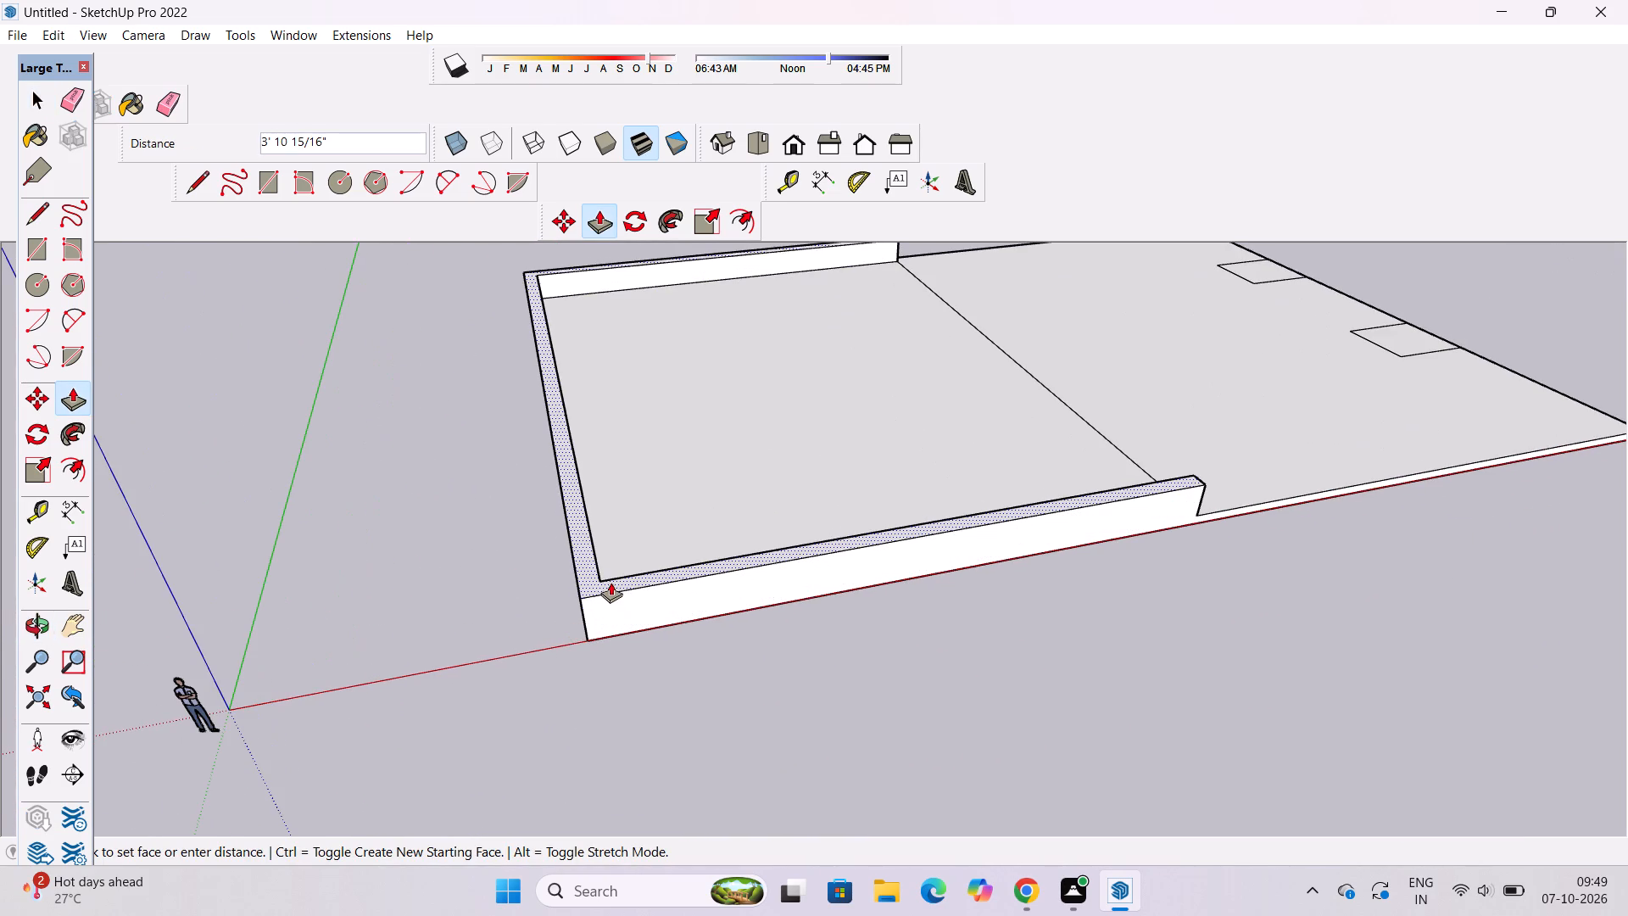
pyautogui.scroll(-6, 605, 578)
pyautogui.scroll(-5, 600, 502)
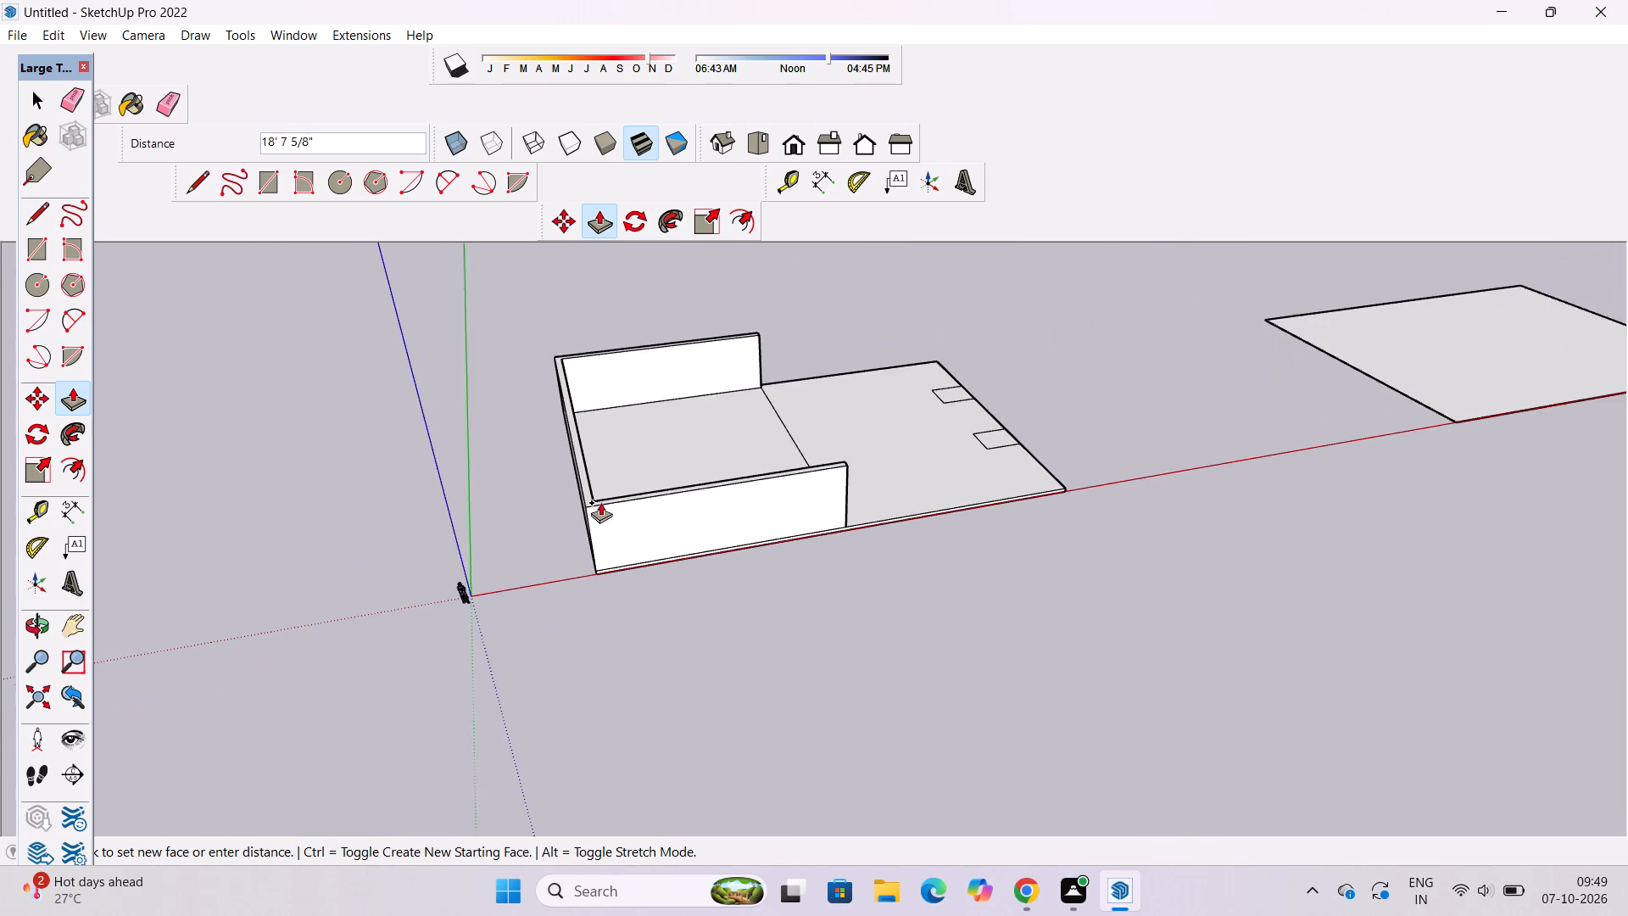
pyautogui.scroll(7, 599, 450)
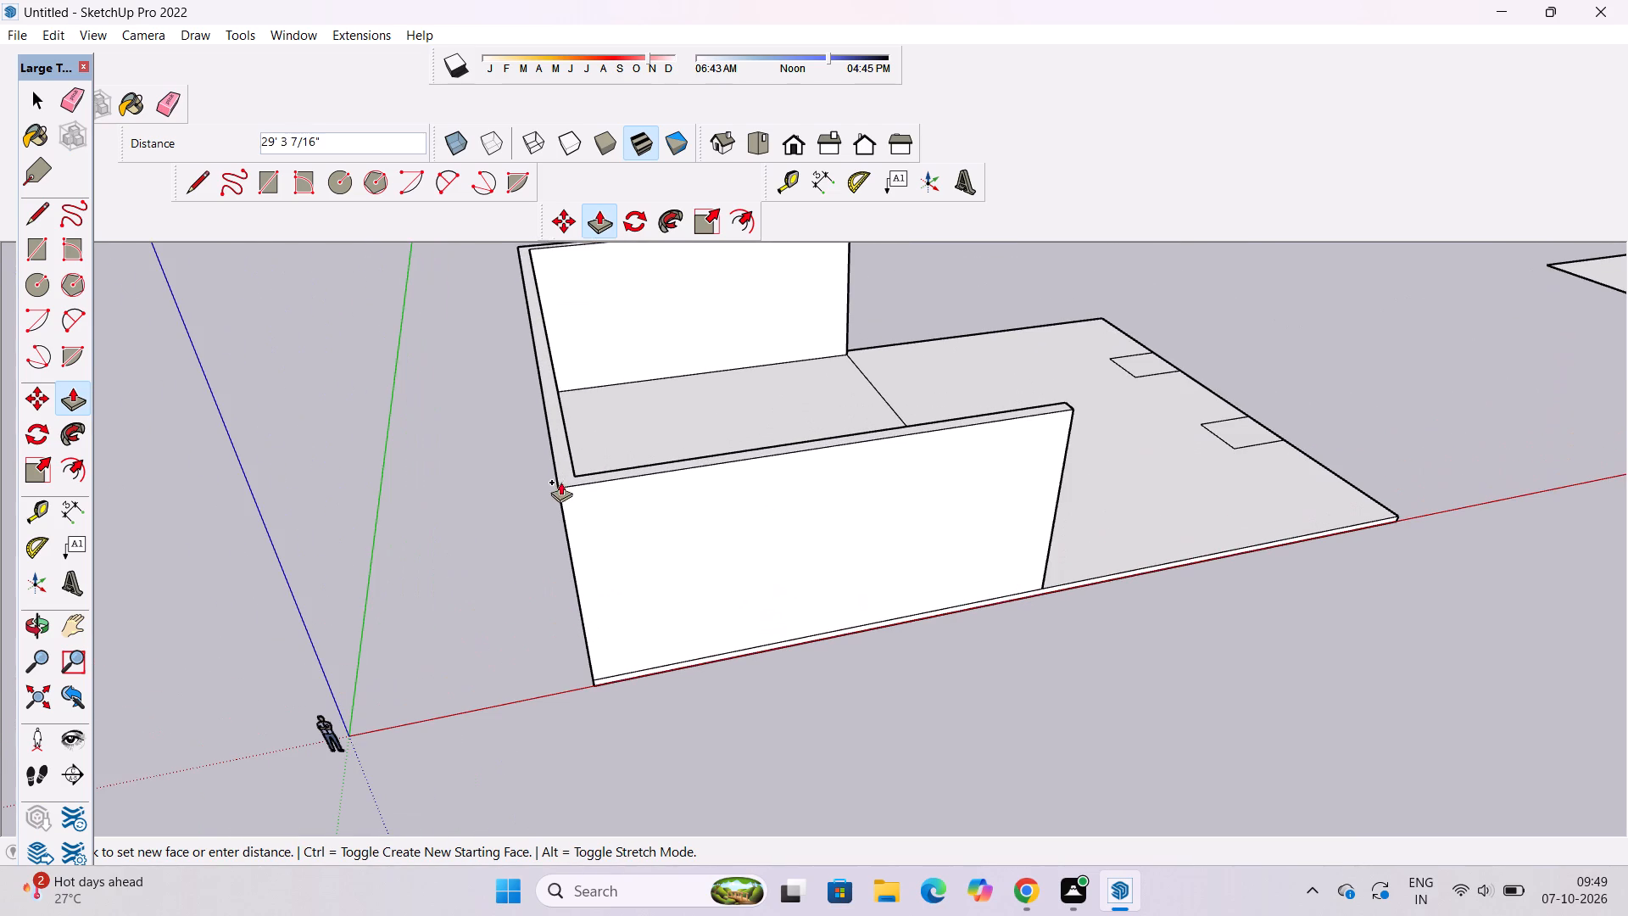
pyautogui.write("40'")
pyautogui.press('Return')
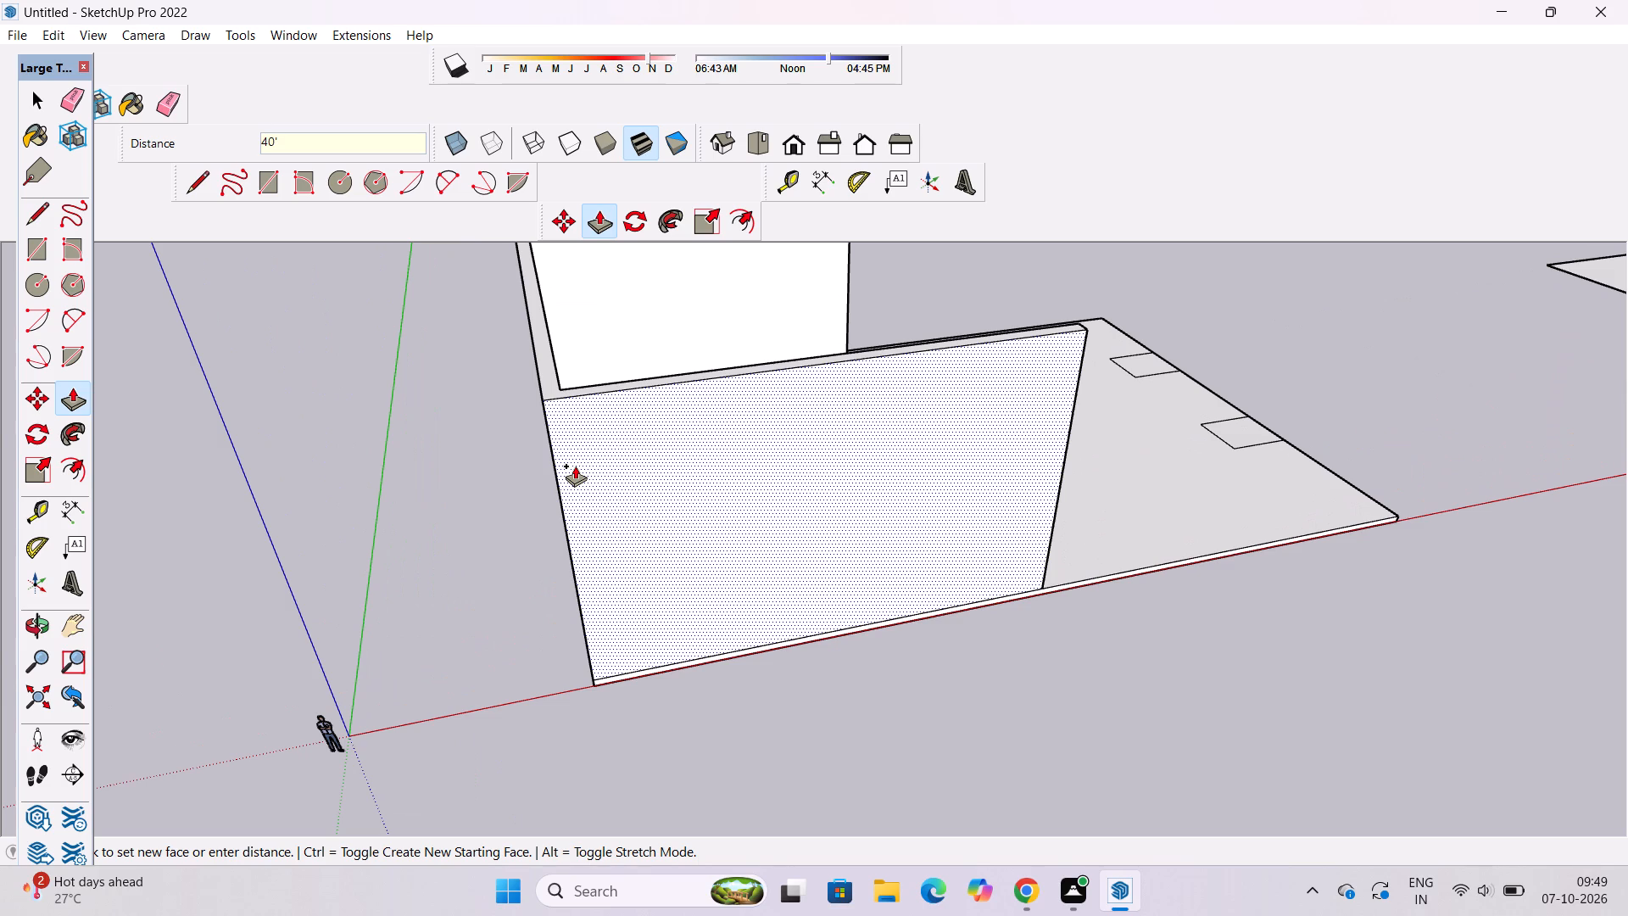
# Examine the raised U-shaped walls and the open part of the slab from several angles and distances, clearing the selection.
pyautogui.press('o')
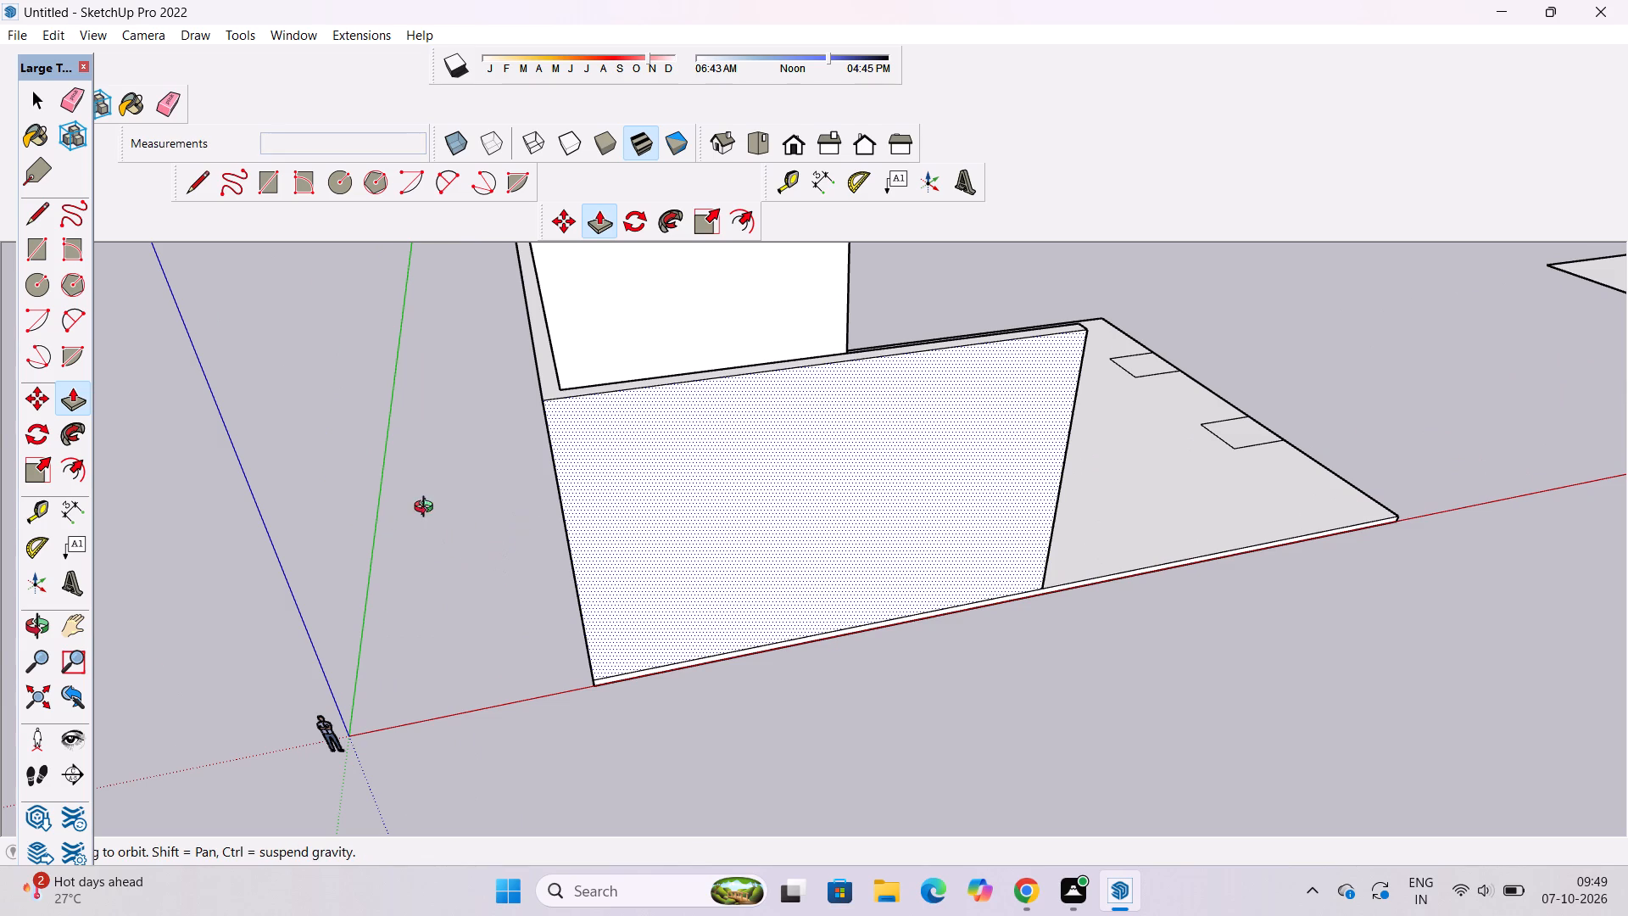
pyautogui.scroll(-5, 735, 532)
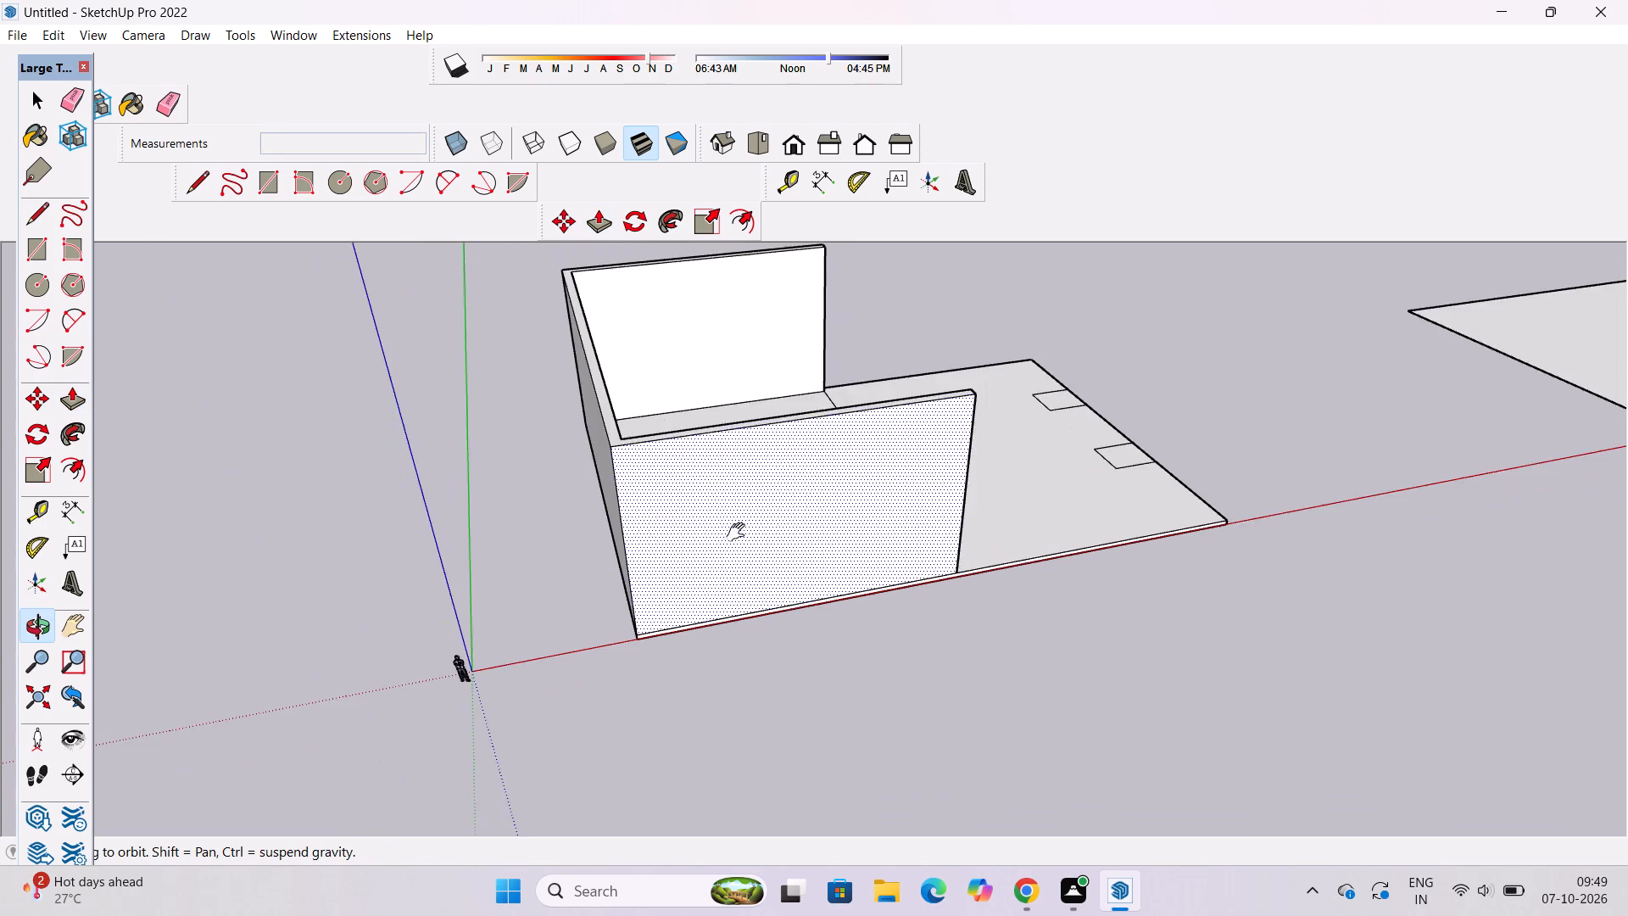
pyautogui.keyDown('shift'); pyautogui.moveTo(739, 533); pyautogui.dragTo(731, 600); pyautogui.keyUp('shift')
pyautogui.moveTo(731, 622); pyautogui.dragTo(675, 427)
pyautogui.scroll(3, 705, 444)
pyautogui.keyDown('shift'); pyautogui.click(705, 444); pyautogui.keyUp('shift')
pyautogui.scroll(-1, 697, 449)
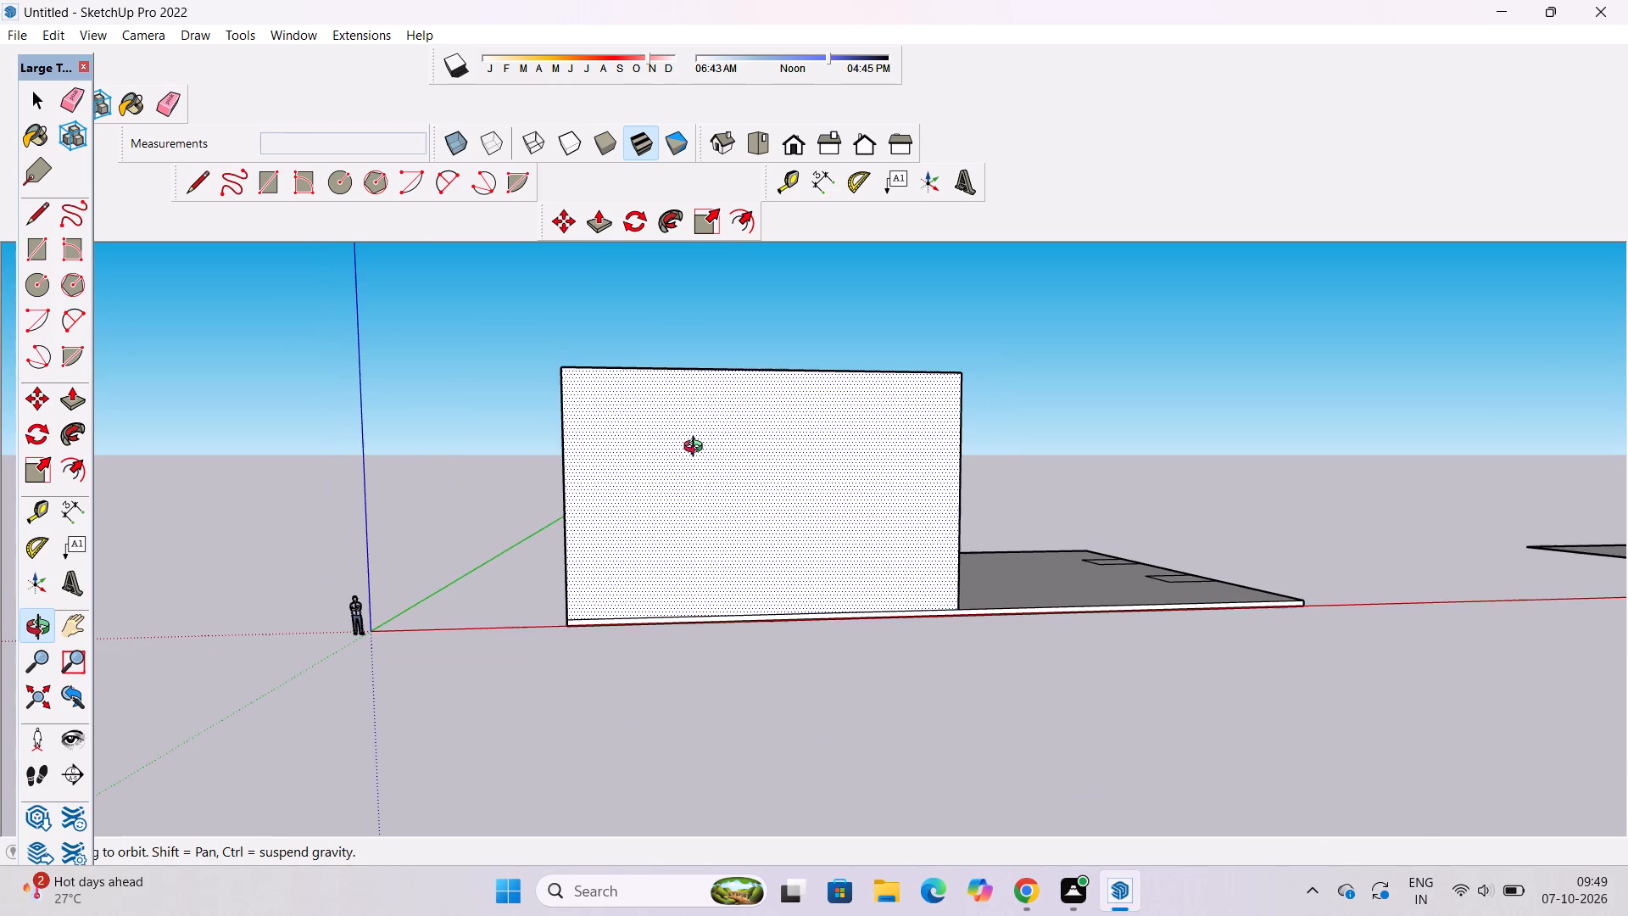
pyautogui.moveTo(694, 459); pyautogui.dragTo(693, 474)
pyautogui.moveTo(705, 433); pyautogui.dragTo(711, 516)
pyautogui.scroll(-6, 702, 472)
pyautogui.moveTo(715, 460); pyautogui.dragTo(667, 545)
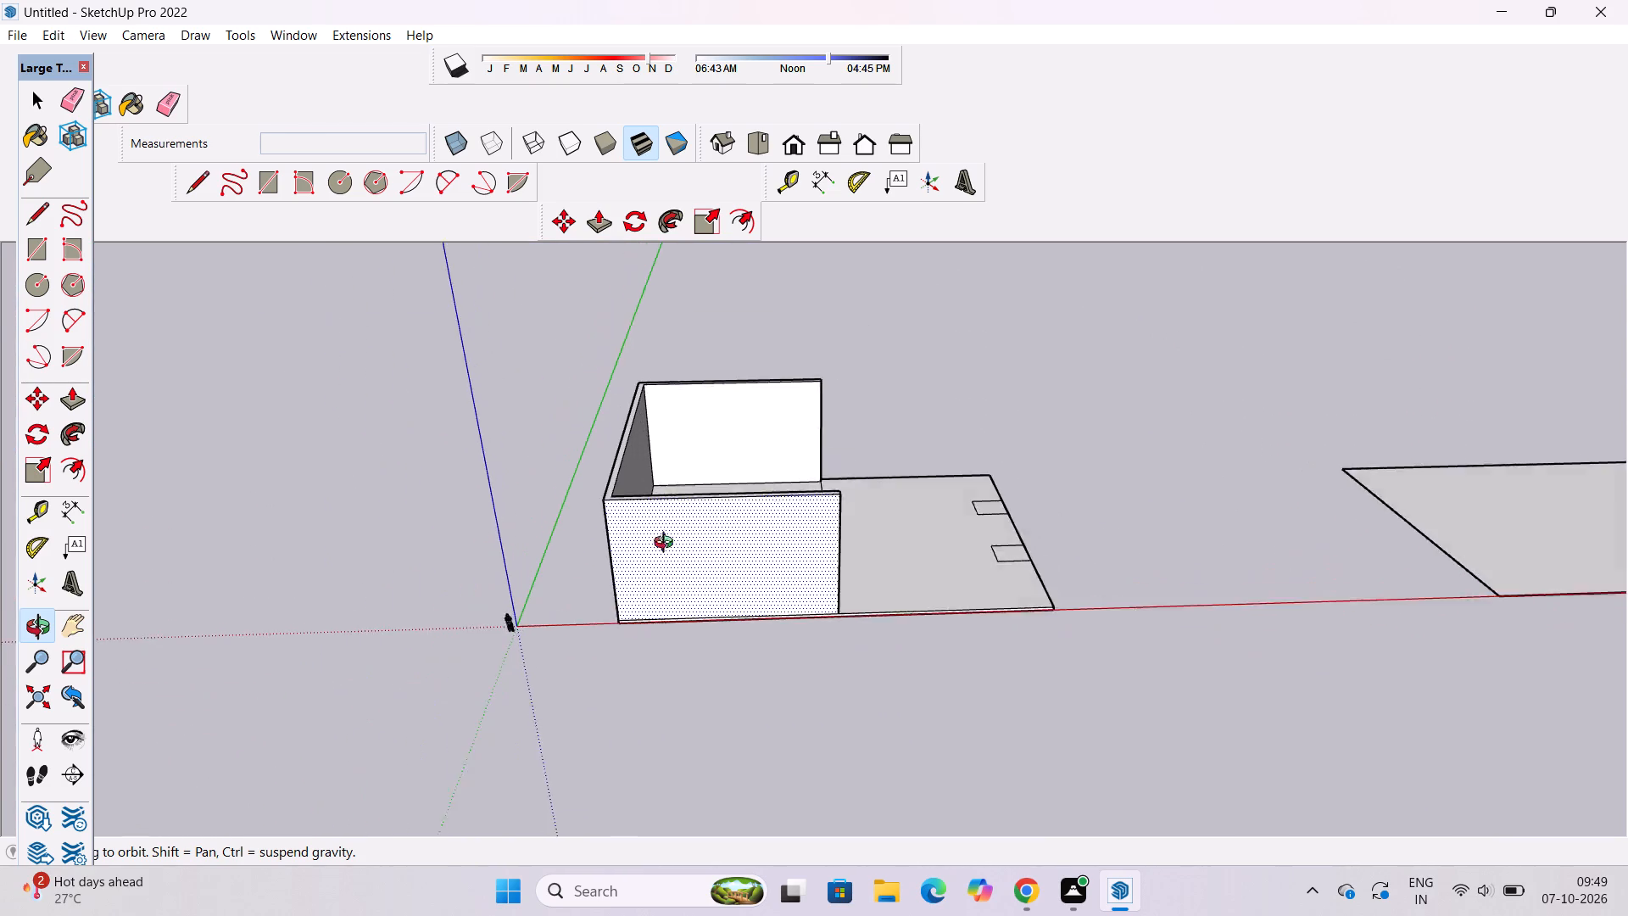
pyautogui.moveTo(667, 545); pyautogui.dragTo(652, 614)
pyautogui.keyDown('shift'); pyautogui.moveTo(652, 614); pyautogui.dragTo(464, 510); pyautogui.keyUp('shift')
pyautogui.keyDown('shift'); pyautogui.scroll(-6, 562, 451); pyautogui.keyUp('shift')
pyautogui.keyDown('shift'); pyautogui.moveTo(562, 451); pyautogui.dragTo(594, 516); pyautogui.keyUp('shift')
pyautogui.moveTo(596, 545); pyautogui.dragTo(610, 598)
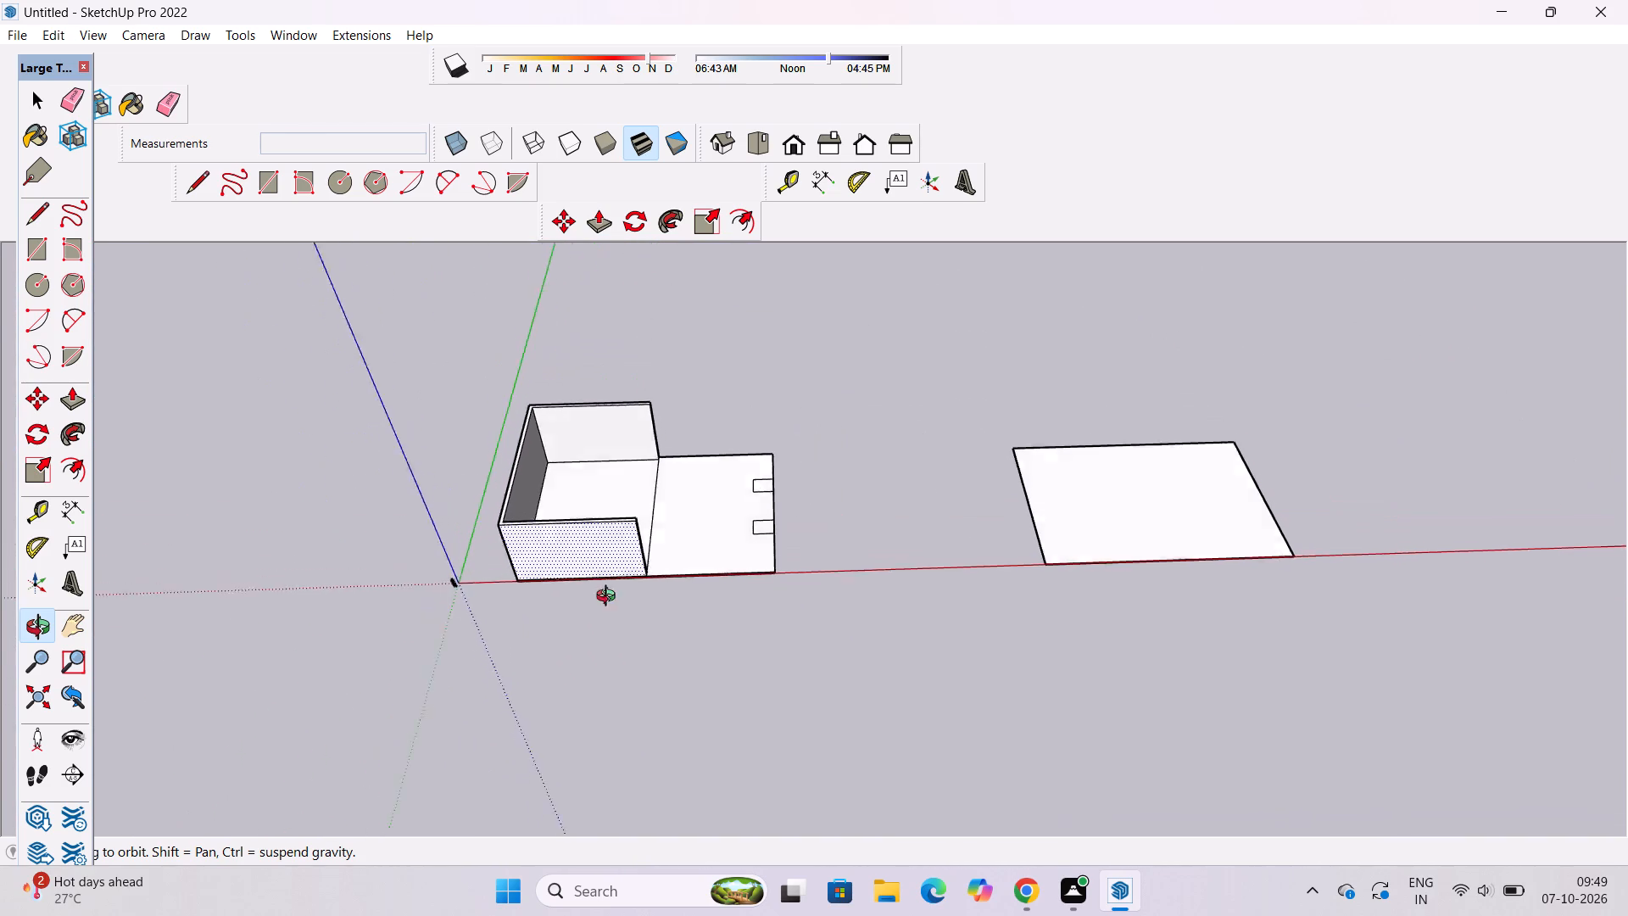
pyautogui.moveTo(610, 598); pyautogui.dragTo(610, 398)
pyautogui.scroll(4, 593, 461)
pyautogui.keyDown('shift'); pyautogui.moveTo(581, 487); pyautogui.dragTo(599, 483); pyautogui.keyUp('shift')
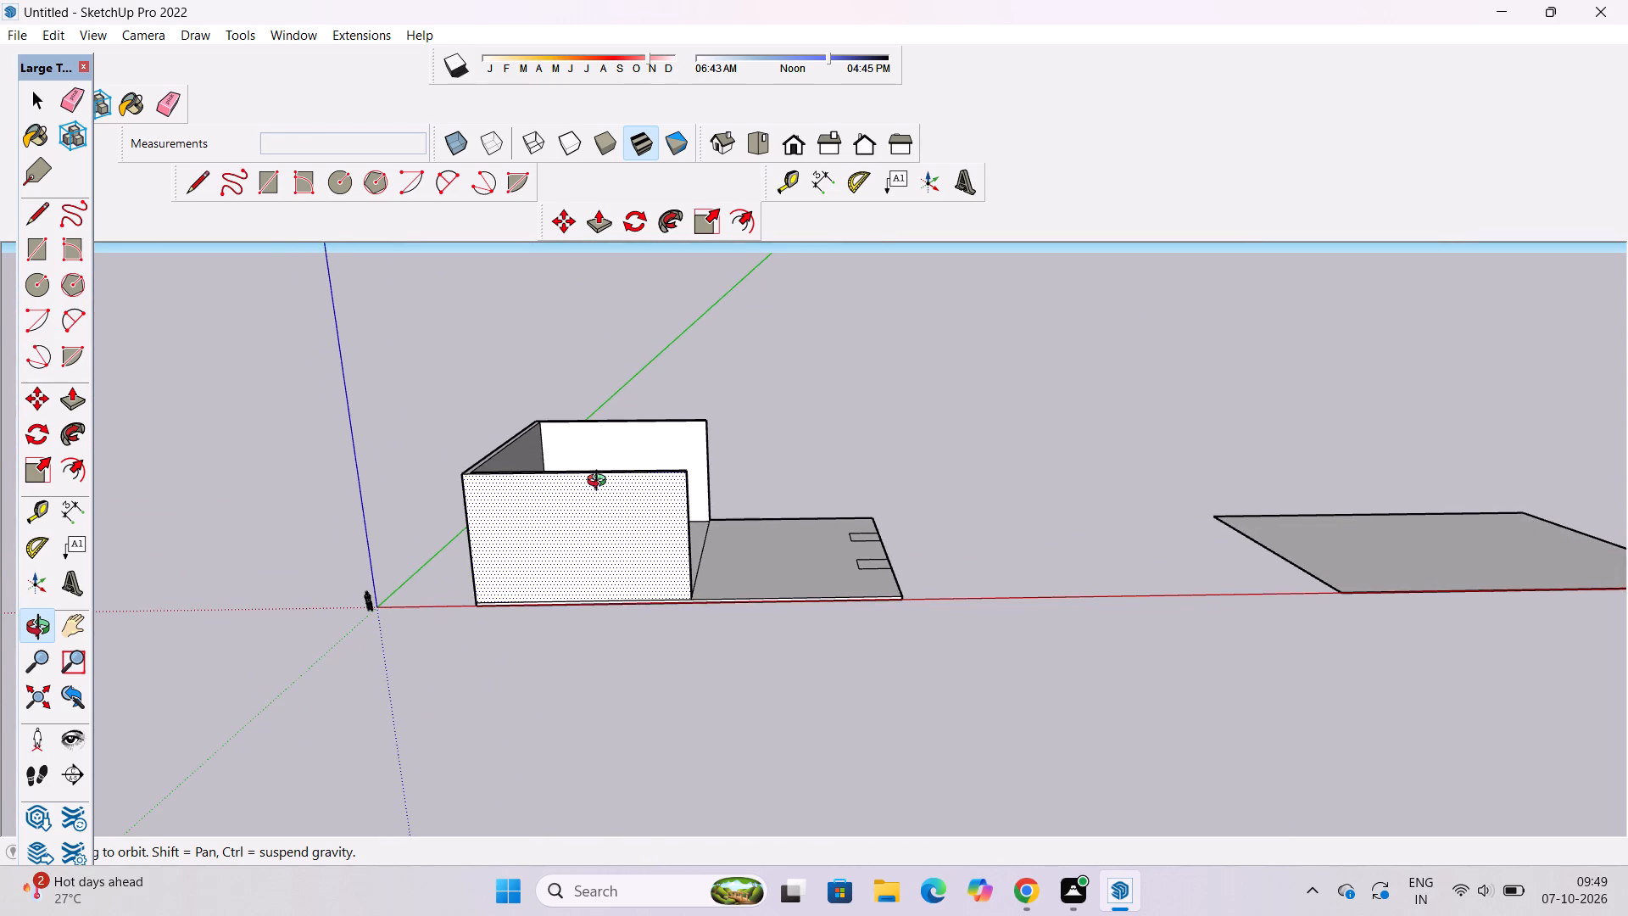
pyautogui.scroll(5, 600, 483)
pyautogui.keyDown('shift'); pyautogui.click(600, 483); pyautogui.keyUp('shift')
pyautogui.scroll(1, 600, 487)
pyautogui.keyDown('shift'); pyautogui.moveTo(600, 487); pyautogui.dragTo(599, 501); pyautogui.keyUp('shift')
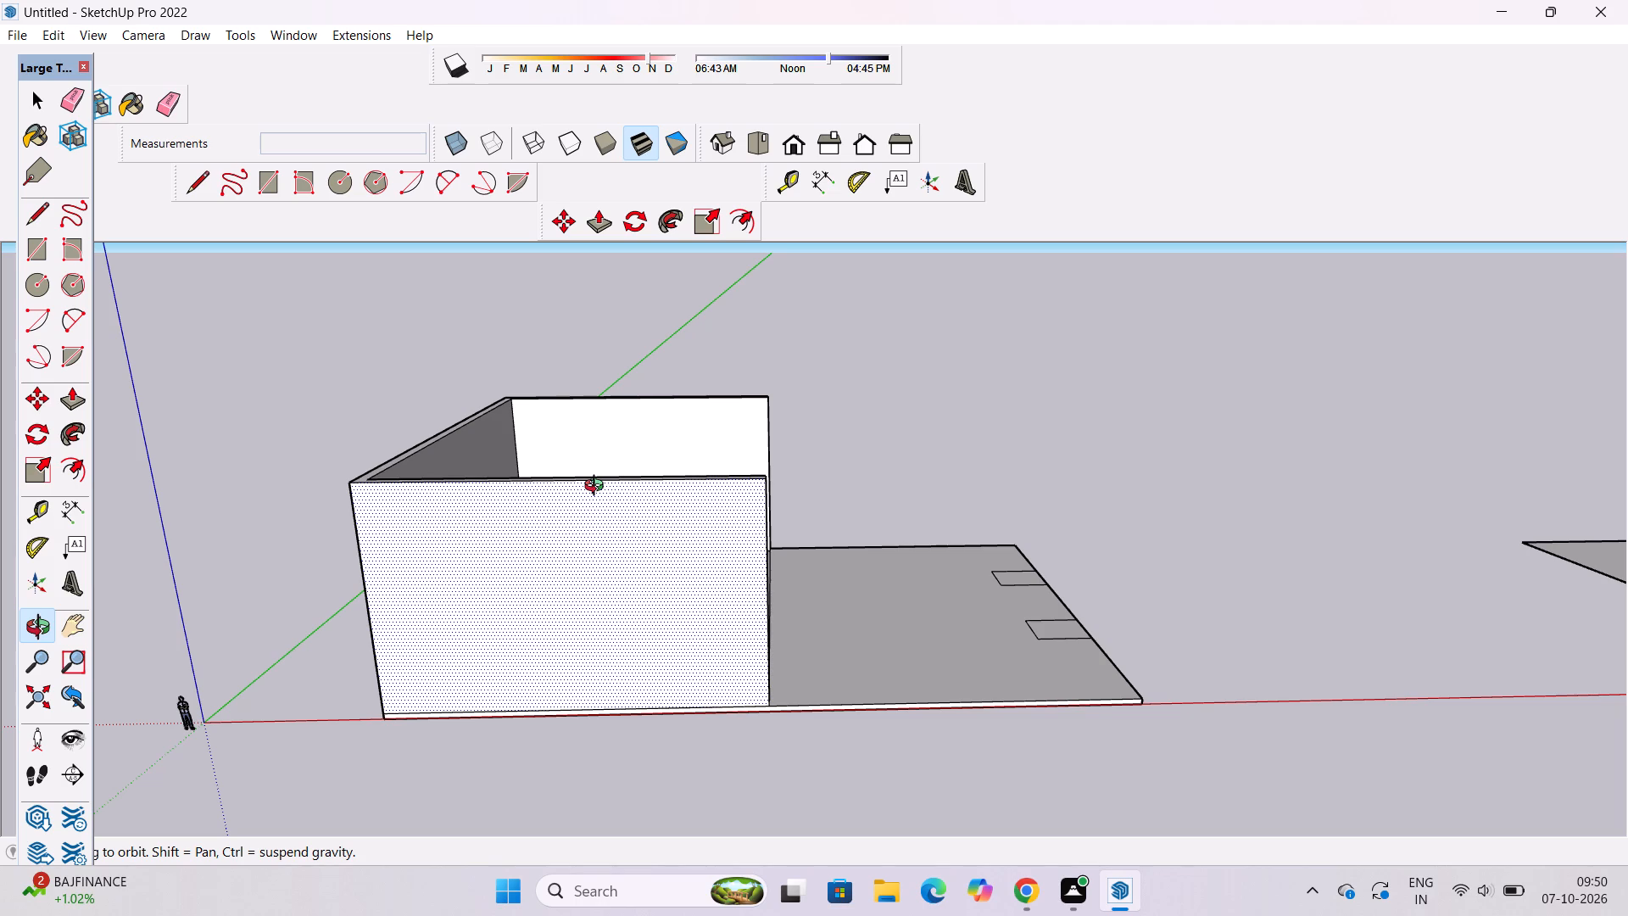
pyautogui.scroll(-3, 599, 480)
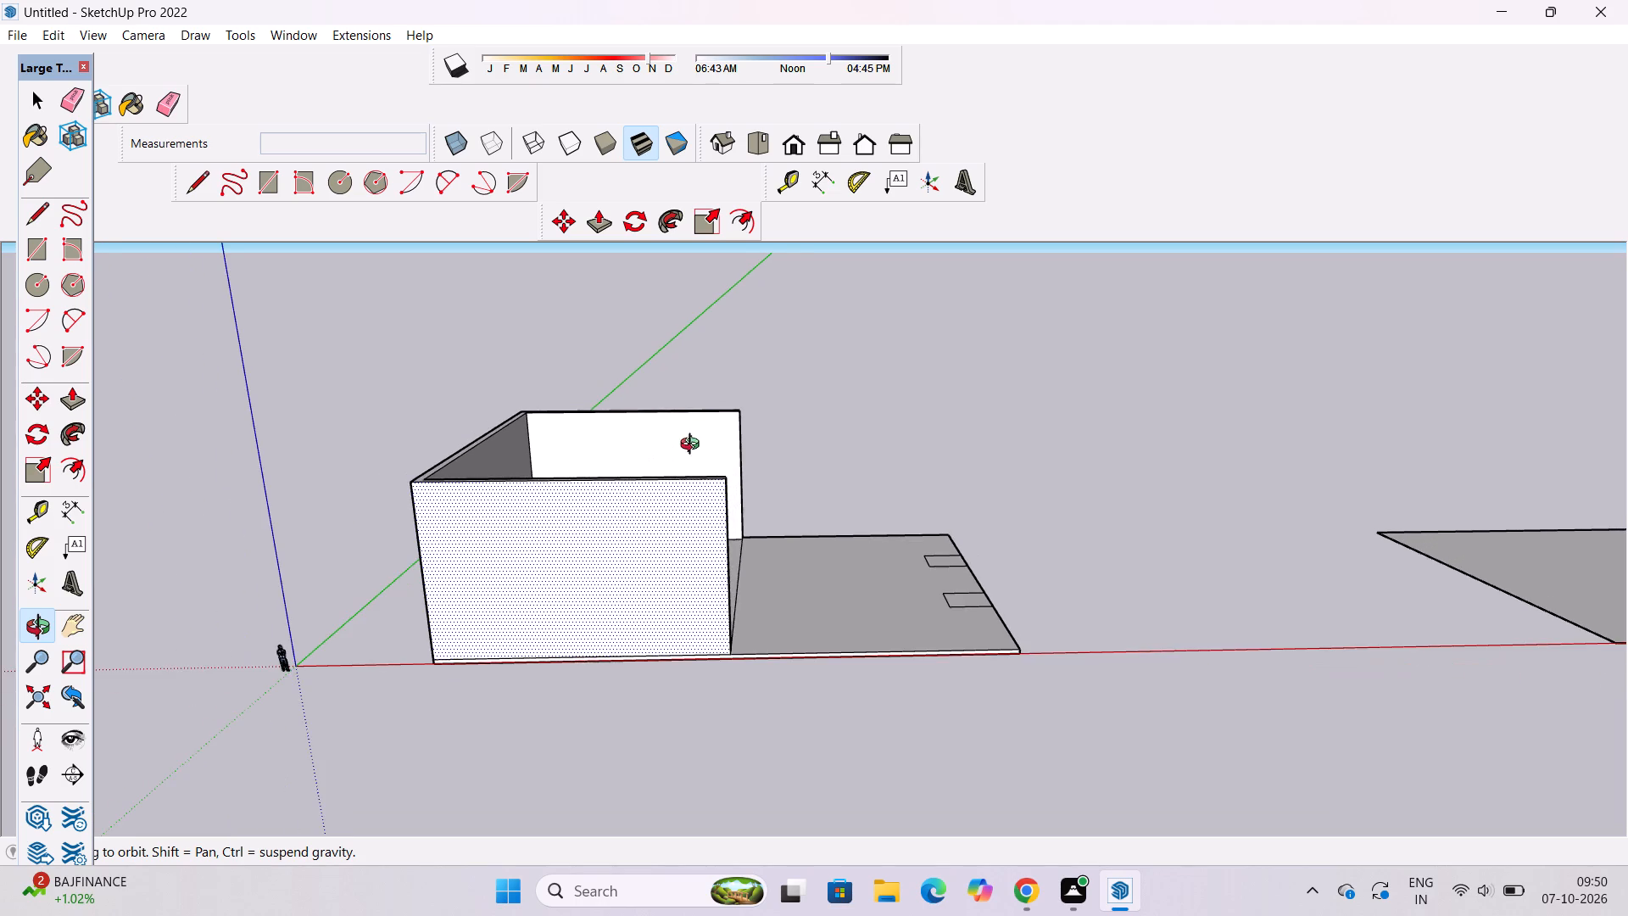
pyautogui.moveTo(700, 440); pyautogui.dragTo(705, 483)
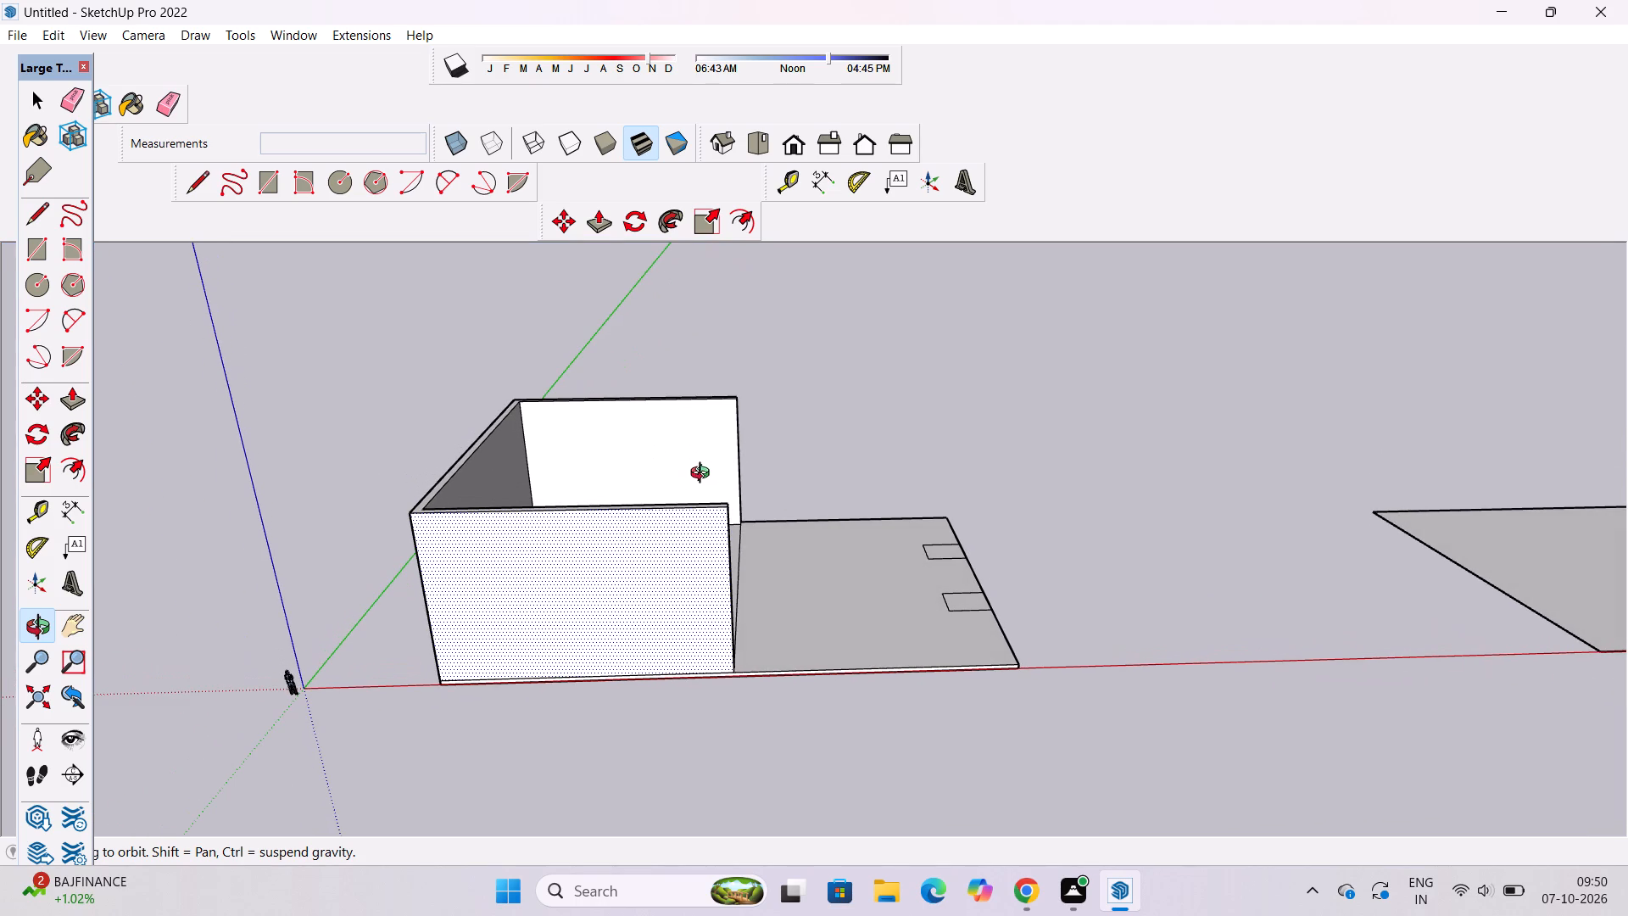
pyautogui.scroll(3, 705, 475)
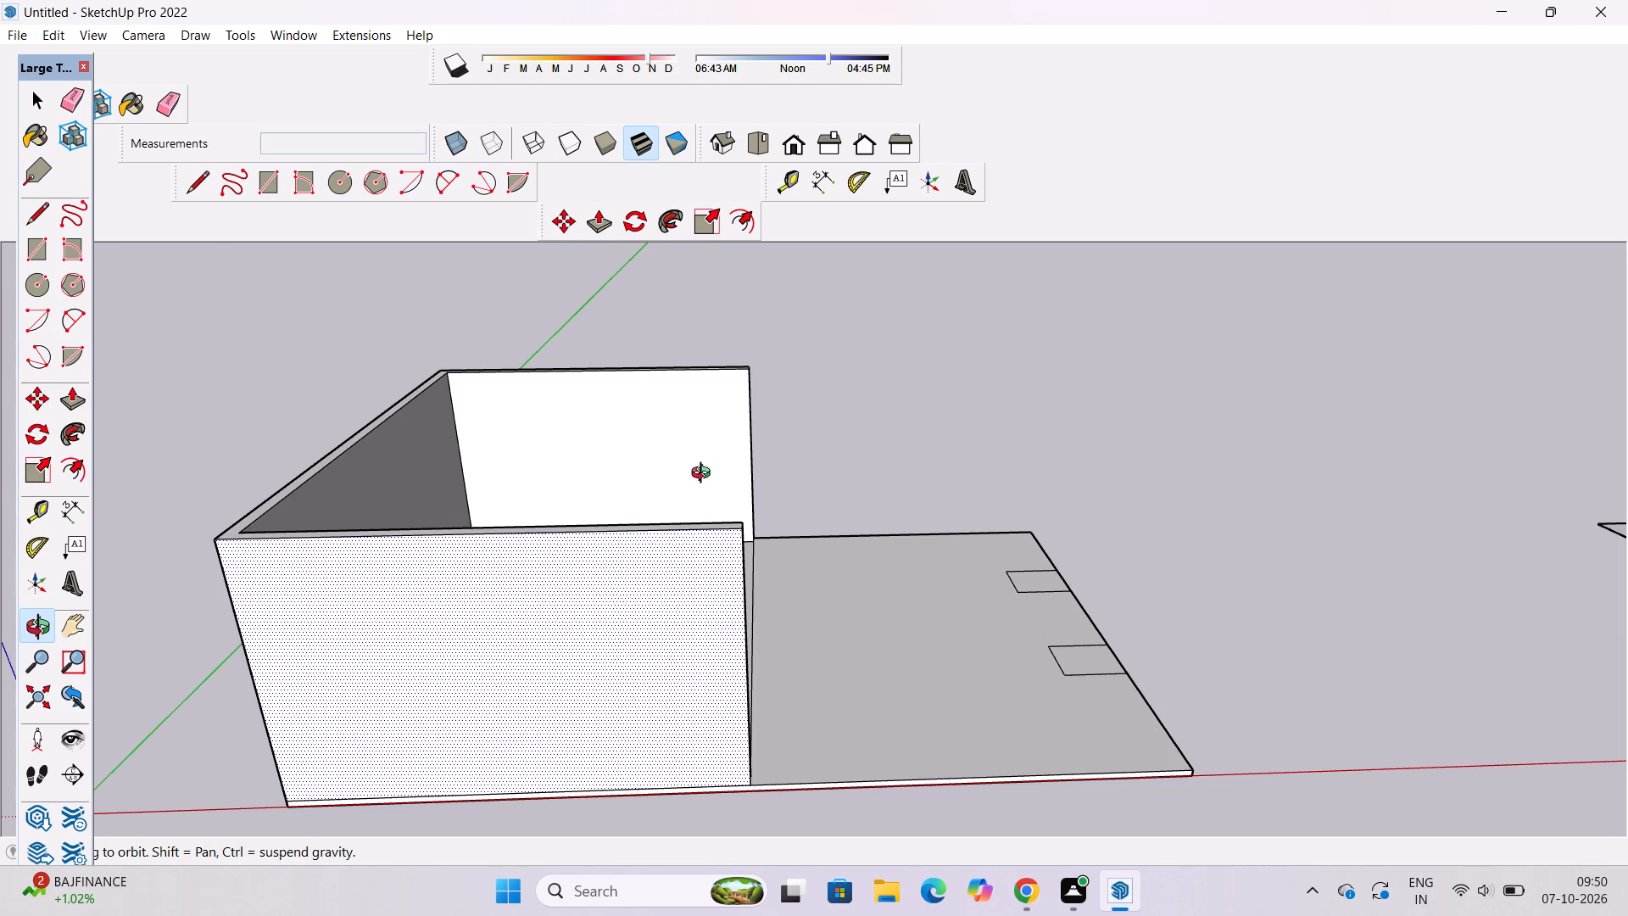
pyautogui.scroll(-5, 705, 475)
pyautogui.moveTo(719, 510); pyautogui.dragTo(716, 531)
pyautogui.moveTo(757, 519); pyautogui.dragTo(744, 533)
pyautogui.scroll(8, 817, 483)
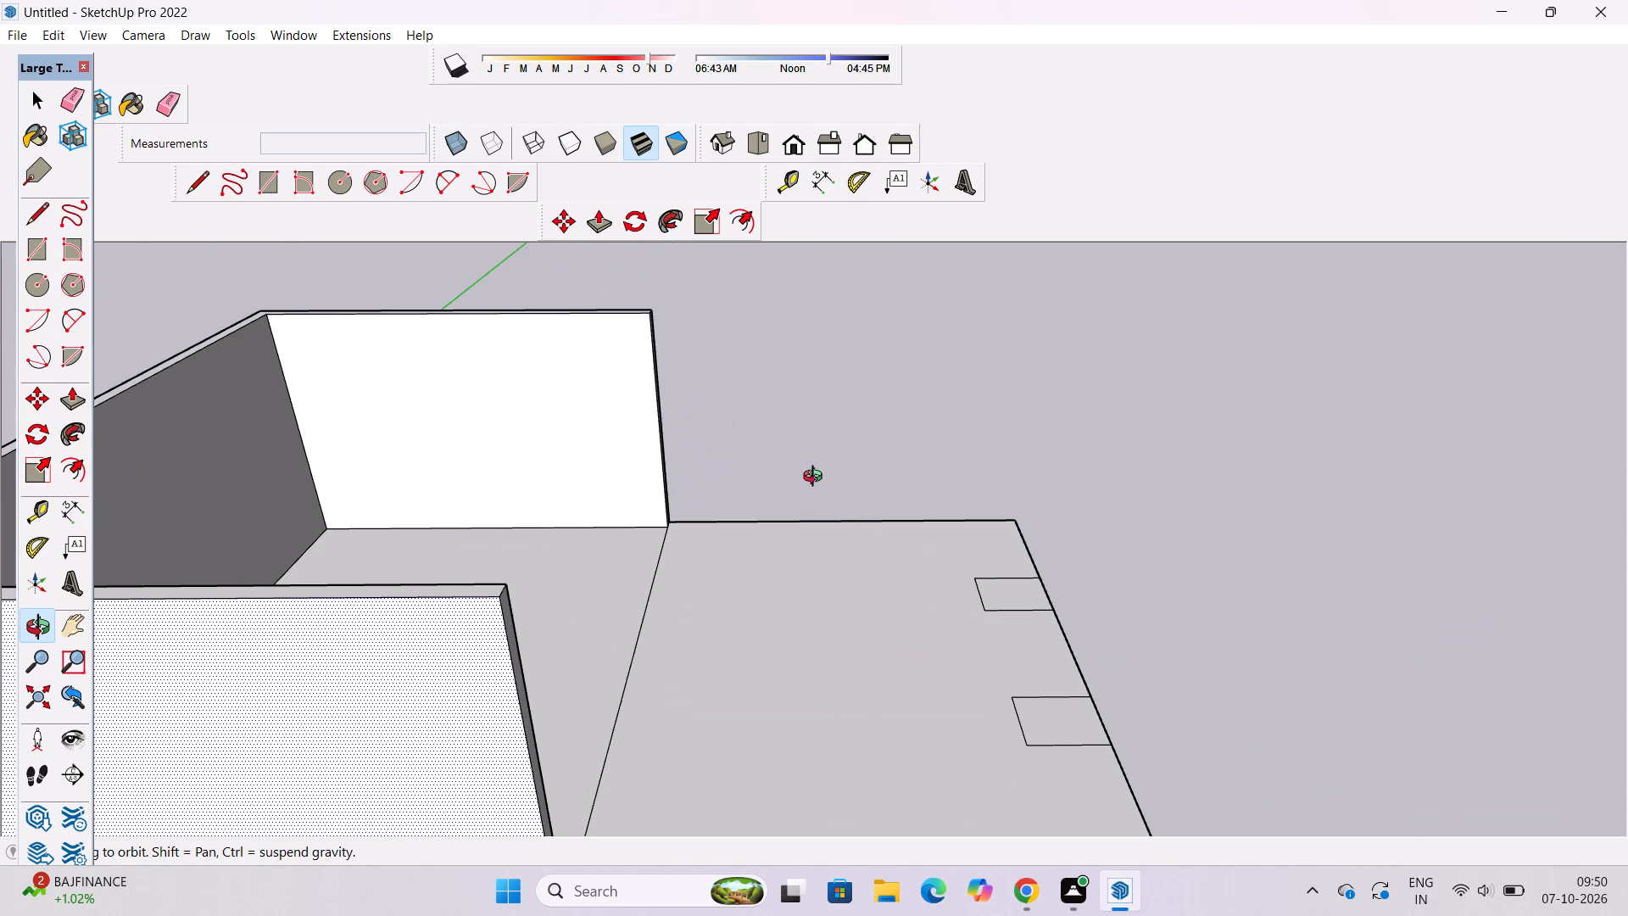
pyautogui.press('space')
pyautogui.click(956, 414)
pyautogui.scroll(-4, 971, 436)
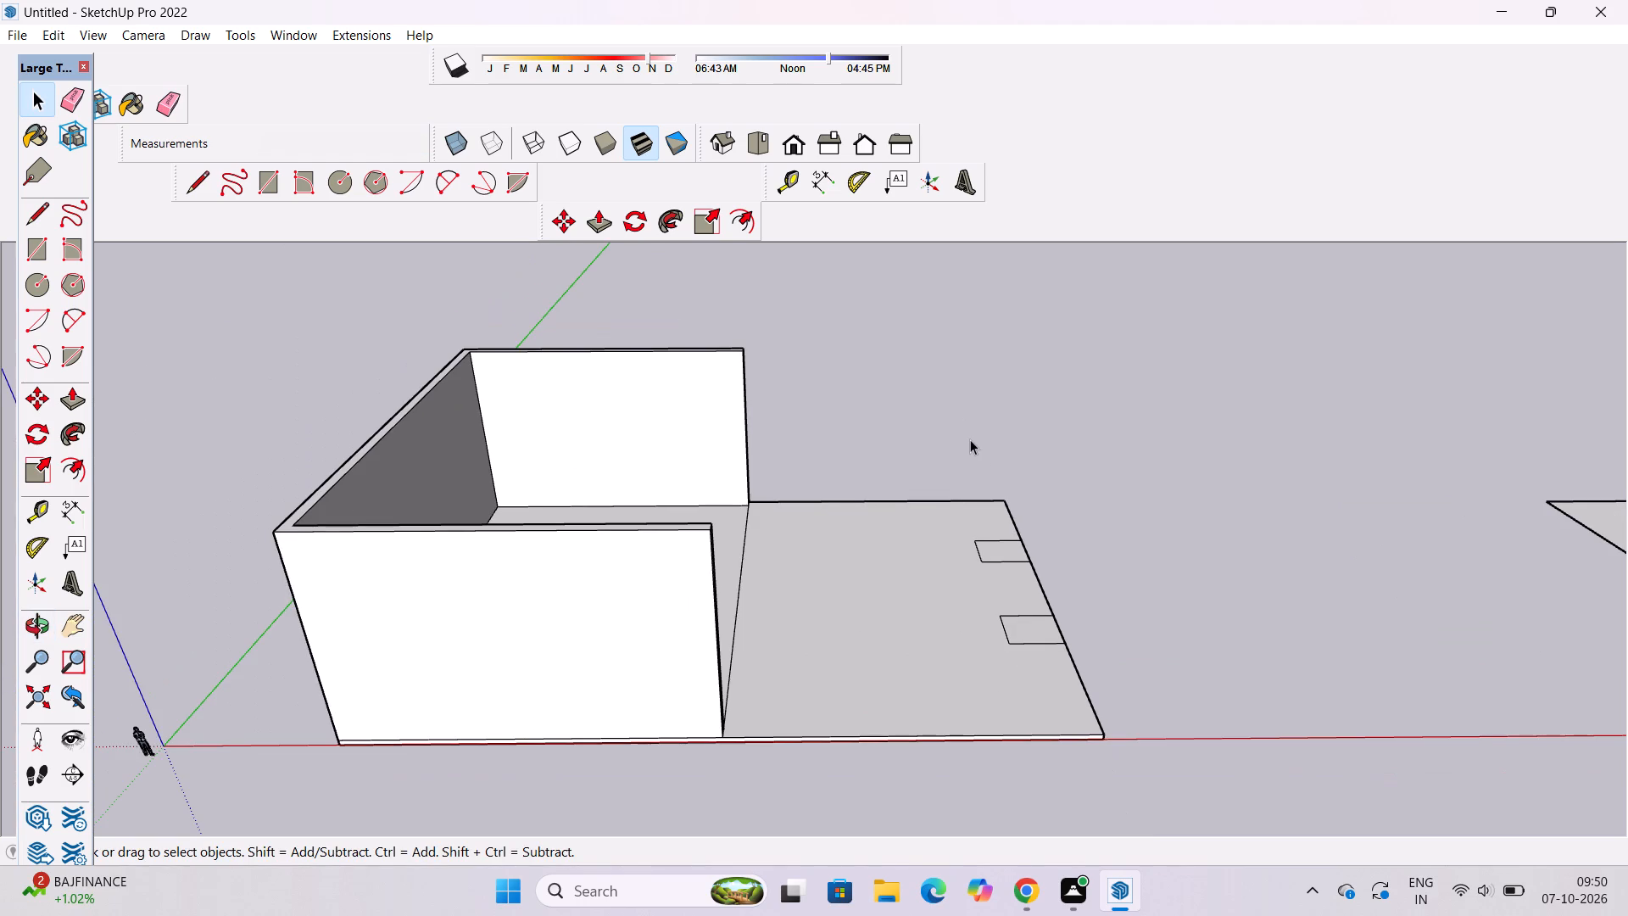
pyautogui.press('o')
pyautogui.keyDown('shift'); pyautogui.moveTo(596, 536); pyautogui.dragTo(654, 519); pyautogui.keyUp('shift')
pyautogui.keyDown('shift'); pyautogui.moveTo(661, 549); pyautogui.dragTo(666, 500); pyautogui.keyUp('shift')
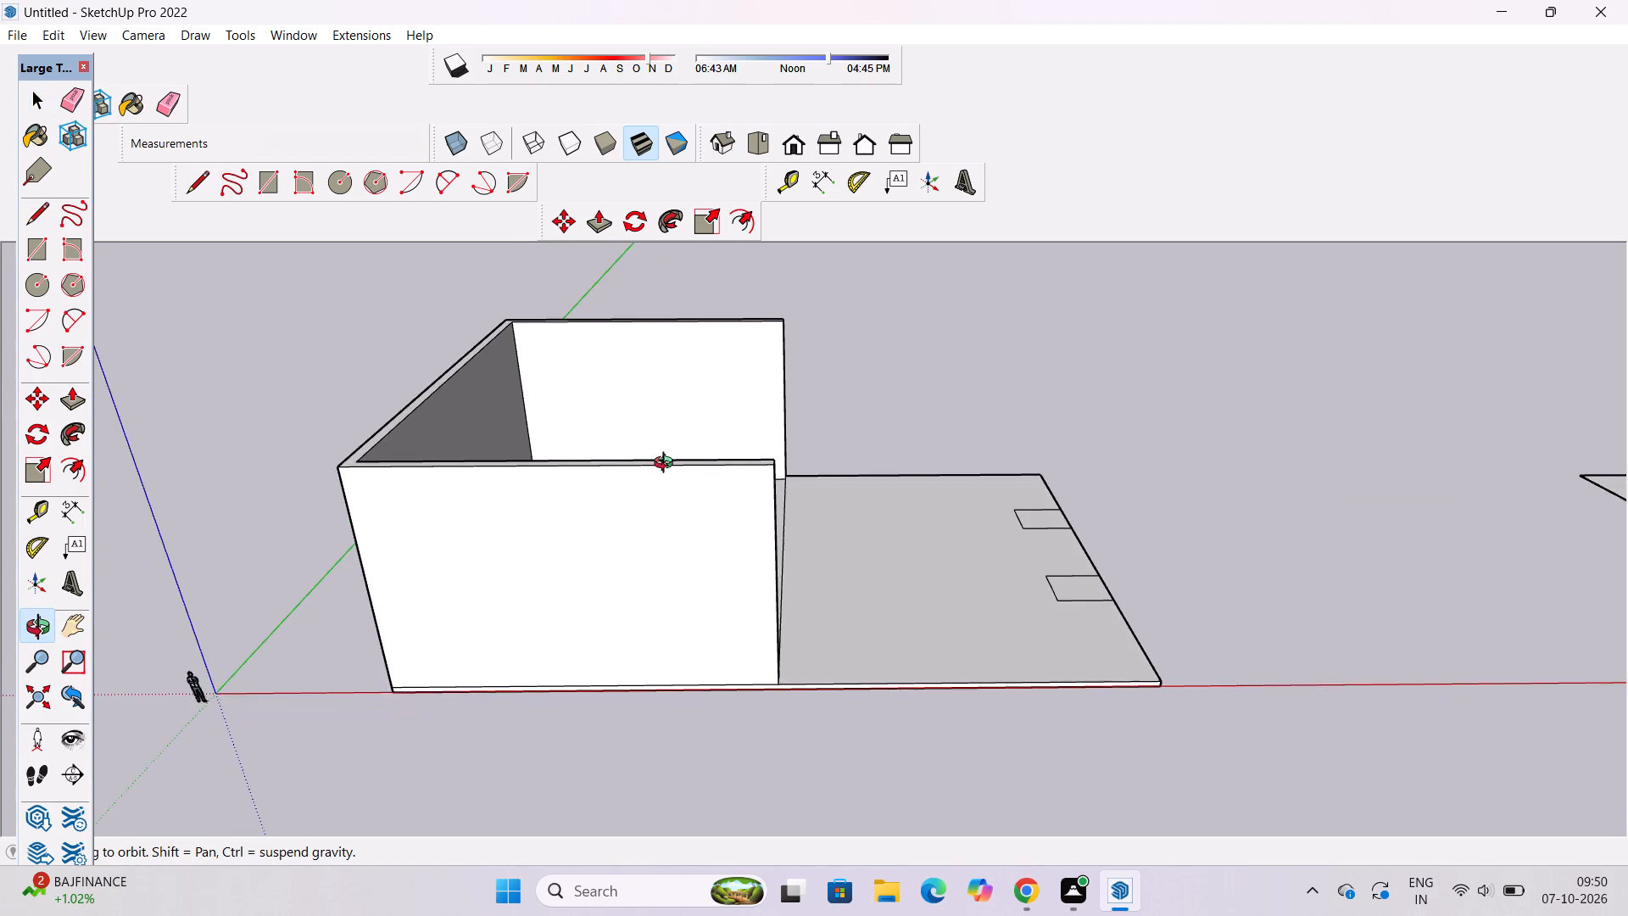
pyautogui.scroll(-3, 667, 465)
pyautogui.keyDown('shift'); pyautogui.moveTo(744, 394); pyautogui.dragTo(709, 435); pyautogui.keyUp('shift')
pyautogui.moveTo(706, 481); pyautogui.dragTo(706, 523)
pyautogui.moveTo(689, 558); pyautogui.dragTo(695, 522)
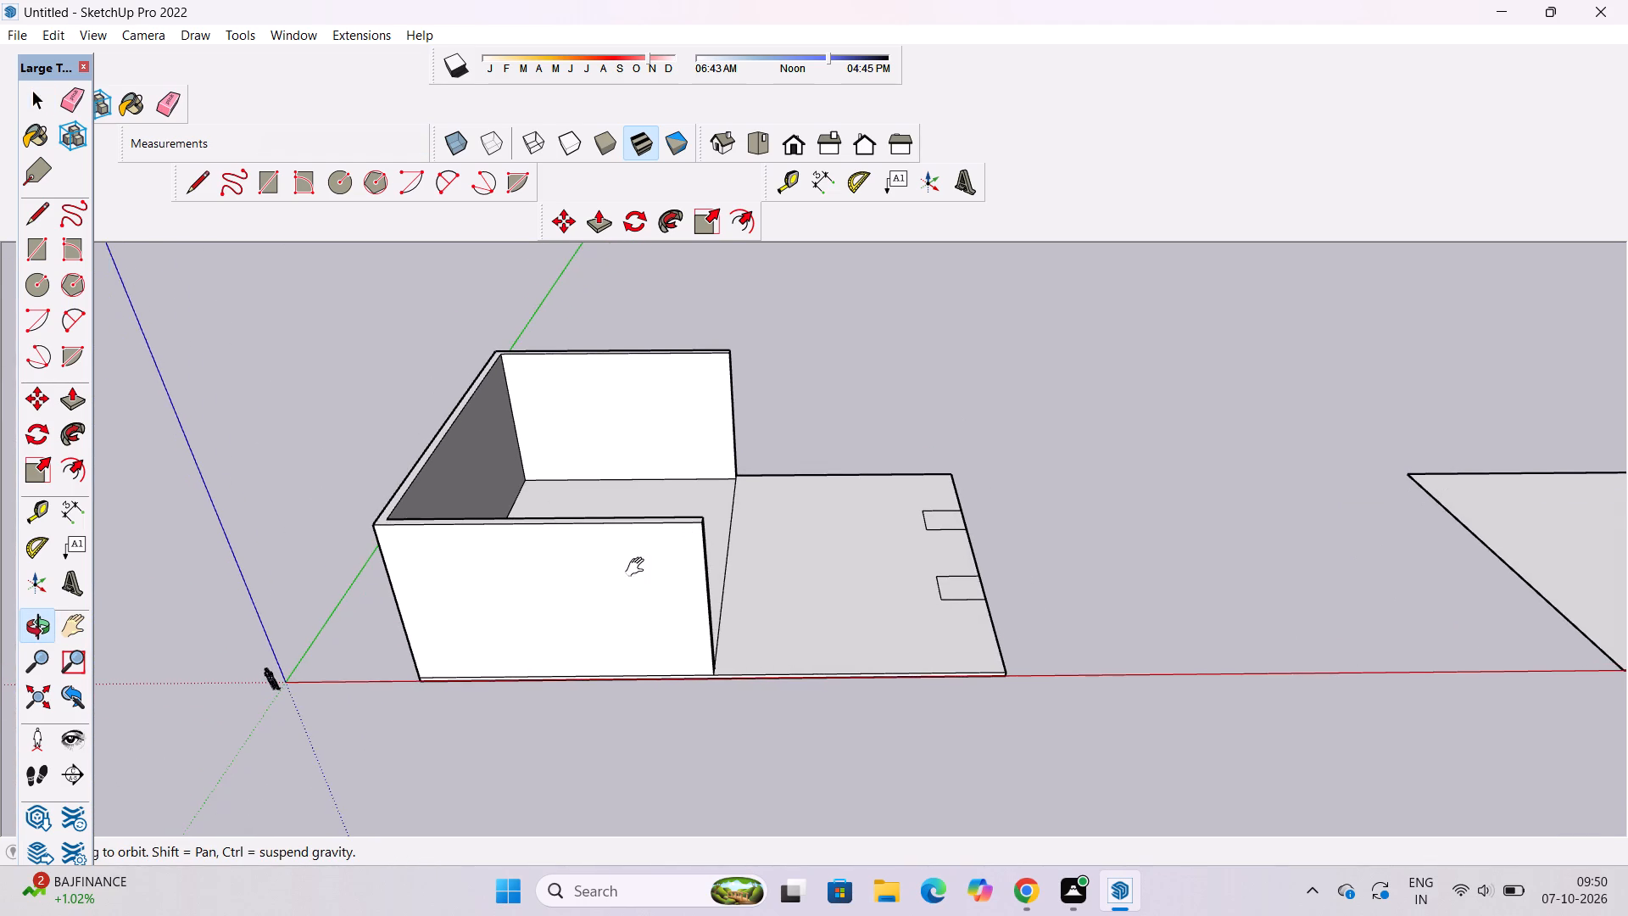
pyautogui.keyDown('shift'); pyautogui.scroll(2, 627, 570); pyautogui.keyUp('shift')
pyautogui.keyDown('shift'); pyautogui.moveTo(627, 570); pyautogui.dragTo(626, 586); pyautogui.keyUp('shift')
pyautogui.moveTo(626, 586); pyautogui.dragTo(627, 559)
pyautogui.scroll(5, 627, 559)
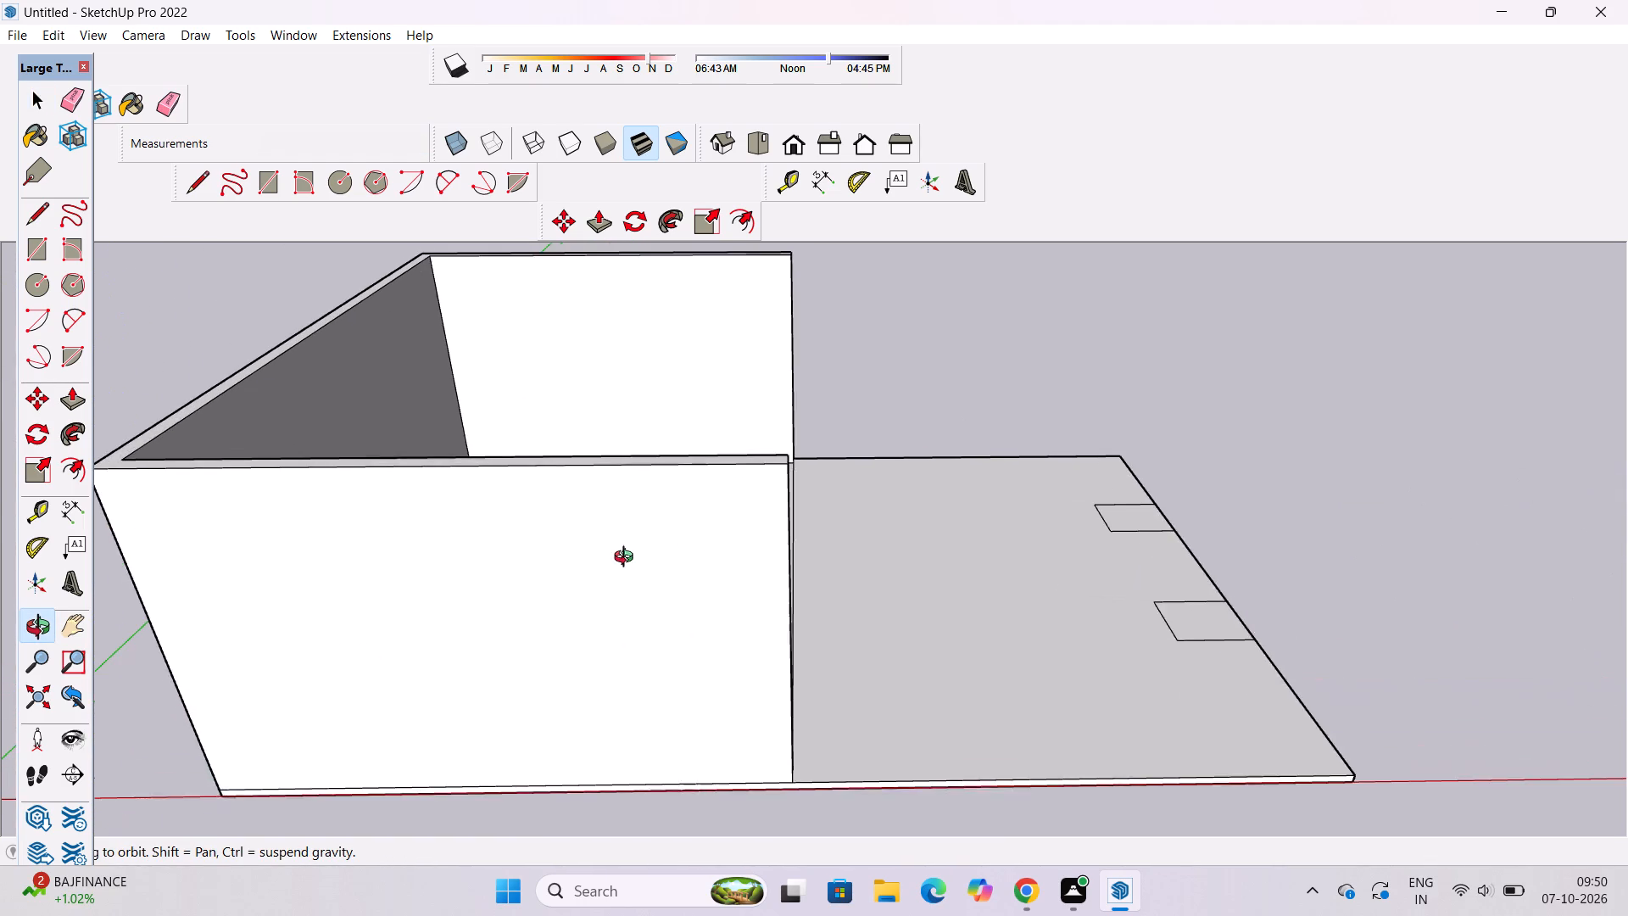
pyautogui.keyDown('shift'); pyautogui.moveTo(627, 559); pyautogui.dragTo(655, 539); pyautogui.keyUp('shift')
pyautogui.scroll(-3, 689, 495)
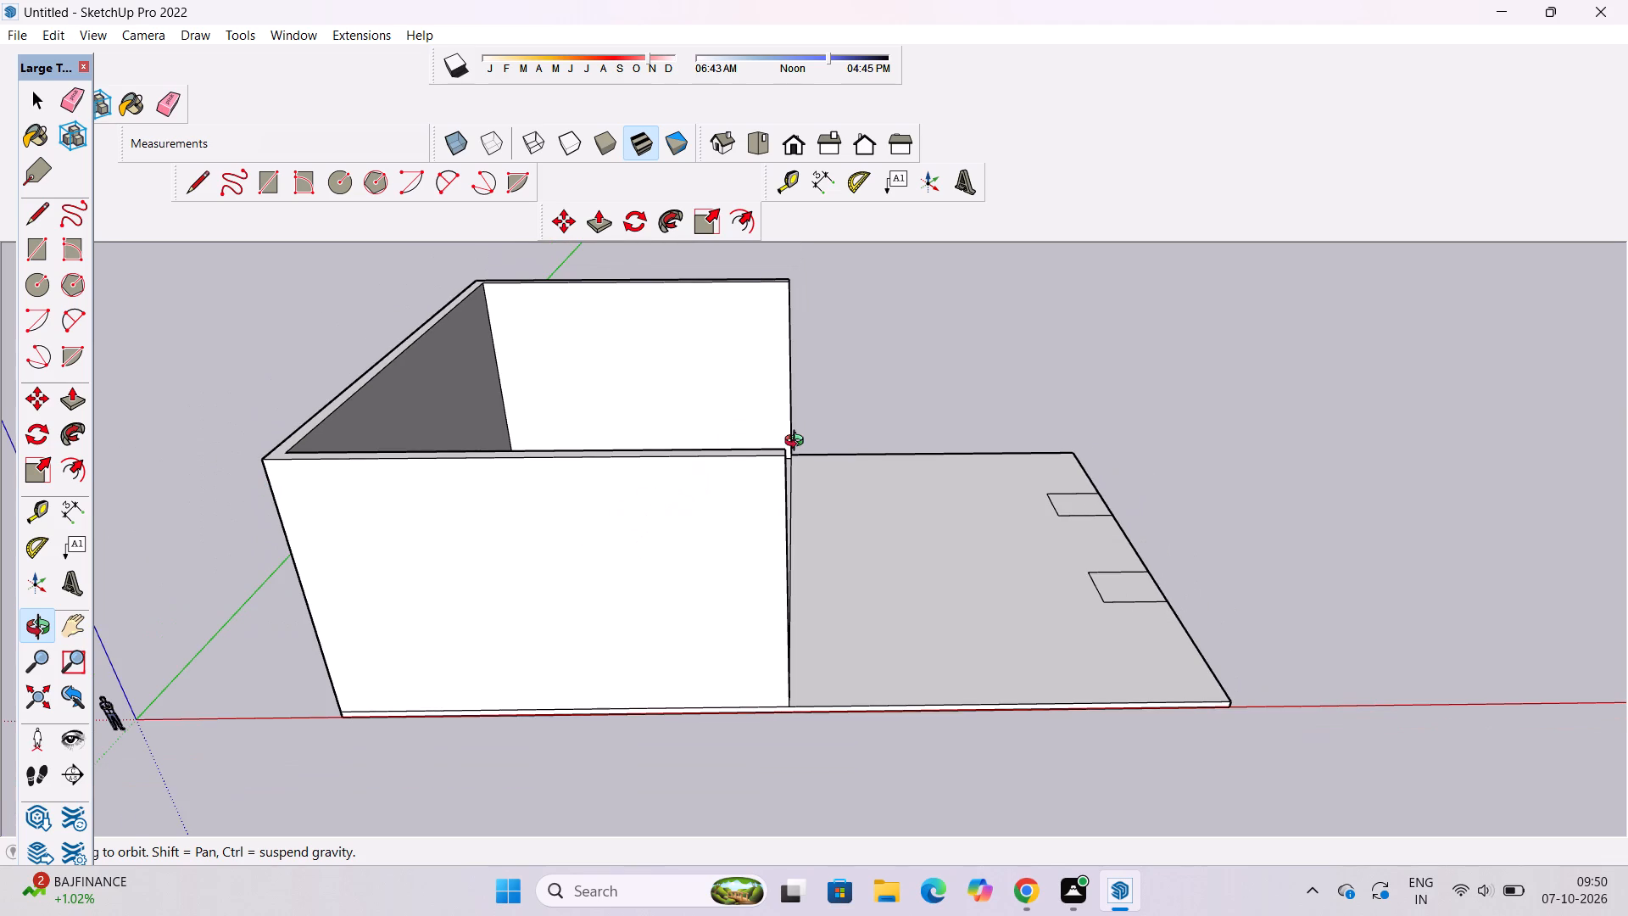
pyautogui.scroll(-5, 799, 438)
pyautogui.keyDown('shift'); pyautogui.moveTo(799, 437); pyautogui.dragTo(811, 518); pyautogui.keyUp('shift')
pyautogui.keyDown('shift'); pyautogui.moveTo(805, 550); pyautogui.dragTo(777, 472); pyautogui.keyUp('shift')
pyautogui.moveTo(775, 488); pyautogui.dragTo(776, 531)
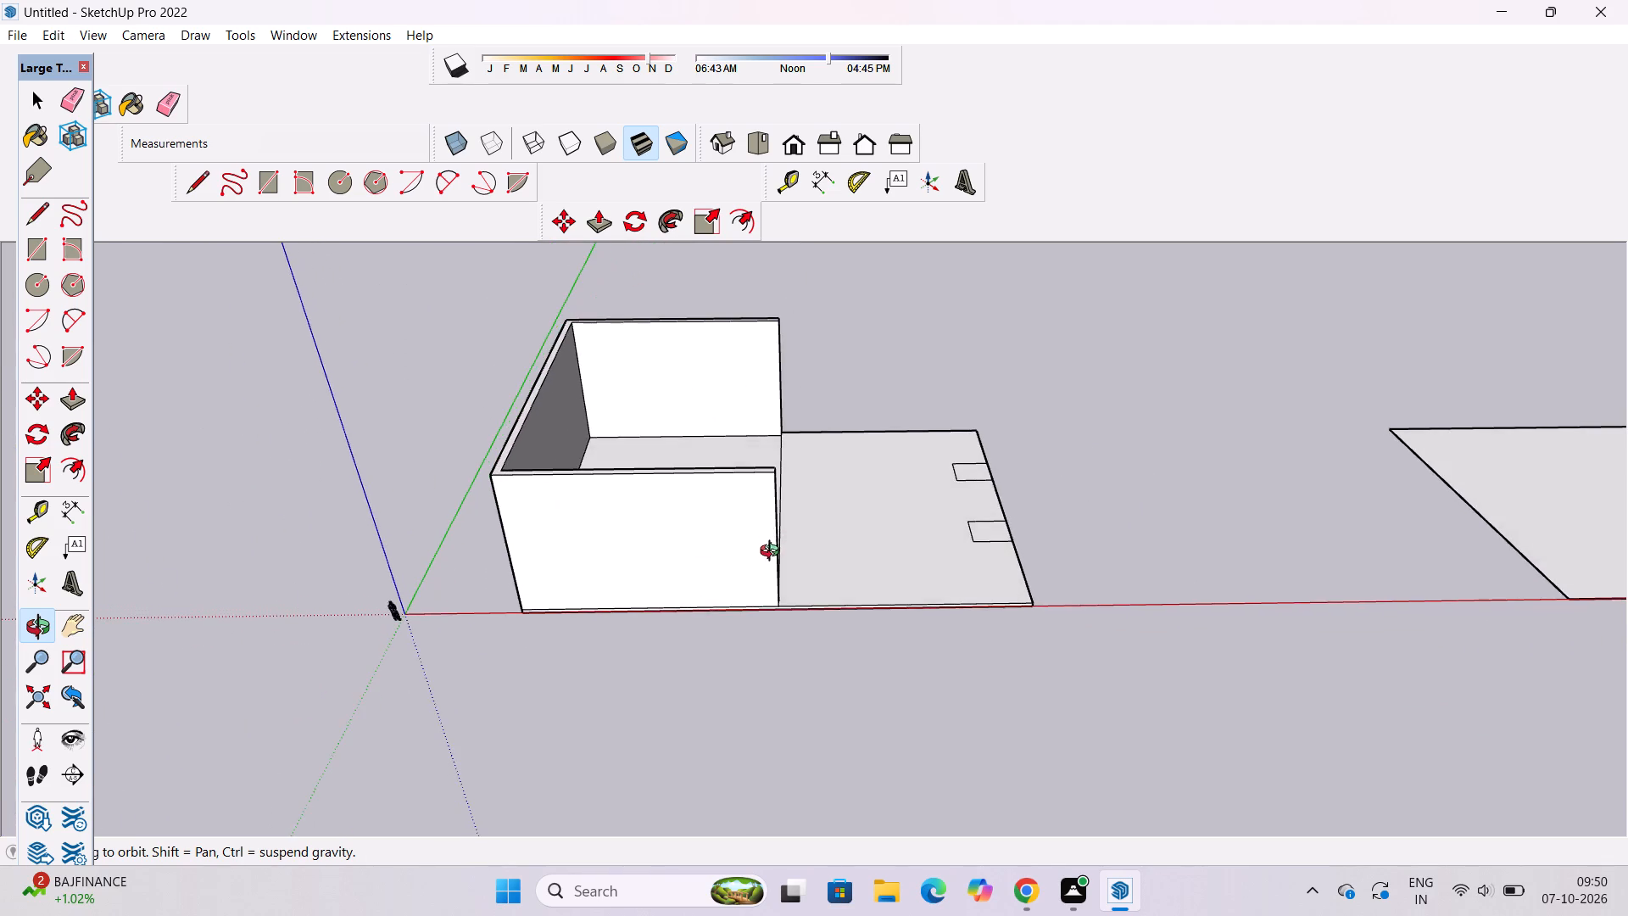
# Examine the U-shaped walls and the open part of the slab from the front and from an angle.
pyautogui.scroll(4, 773, 553)
pyautogui.keyDown('shift'); pyautogui.moveTo(768, 551); pyautogui.dragTo(777, 565); pyautogui.keyUp('shift')
pyautogui.moveTo(777, 565); pyautogui.dragTo(782, 537)
pyautogui.scroll(-3, 782, 536)
pyautogui.keyDown('shift'); pyautogui.moveTo(780, 528); pyautogui.dragTo(779, 537); pyautogui.keyUp('shift')
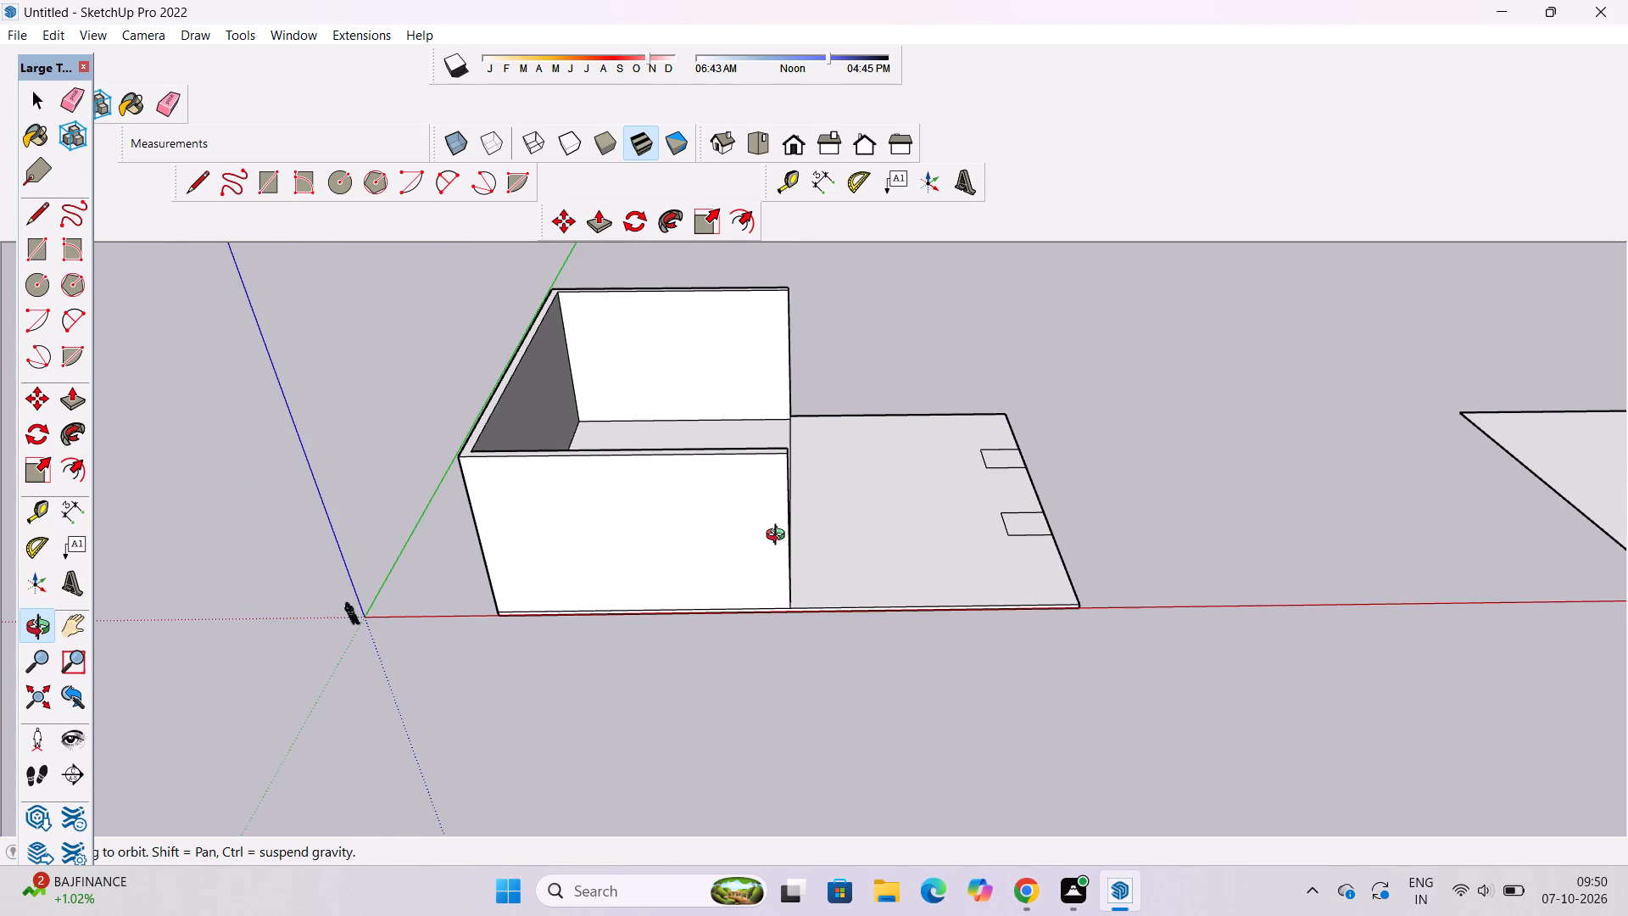
pyautogui.press('space')
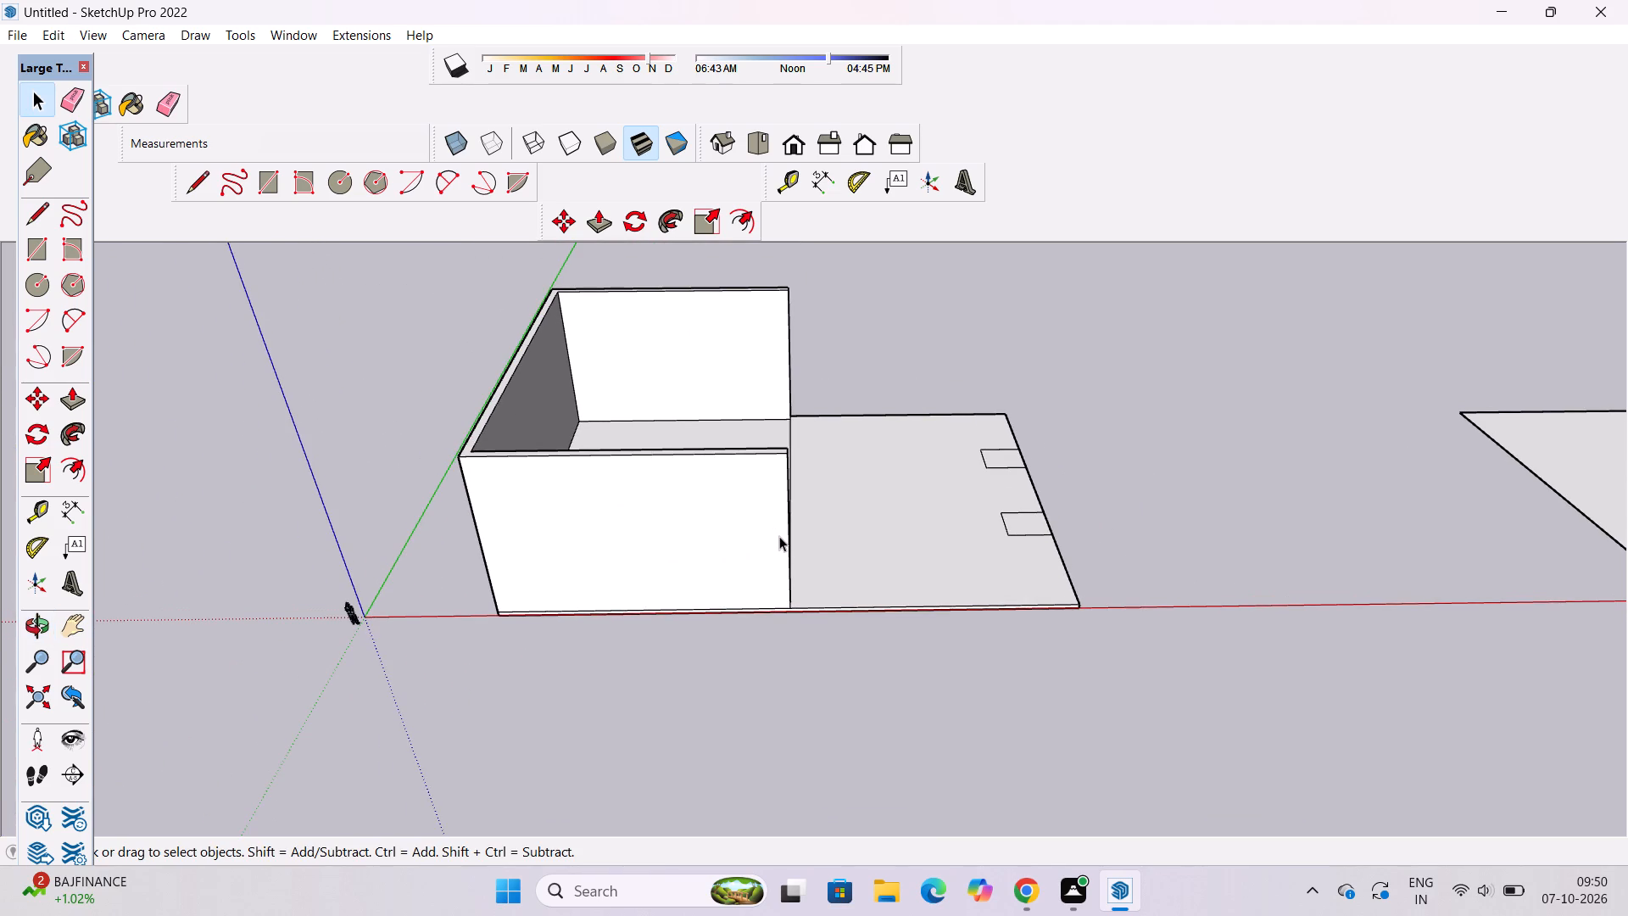
pyautogui.press('o')
pyautogui.moveTo(812, 583); pyautogui.dragTo(712, 508)
pyautogui.keyDown('shift'); pyautogui.moveTo(711, 503); pyautogui.dragTo(747, 627); pyautogui.keyUp('shift')
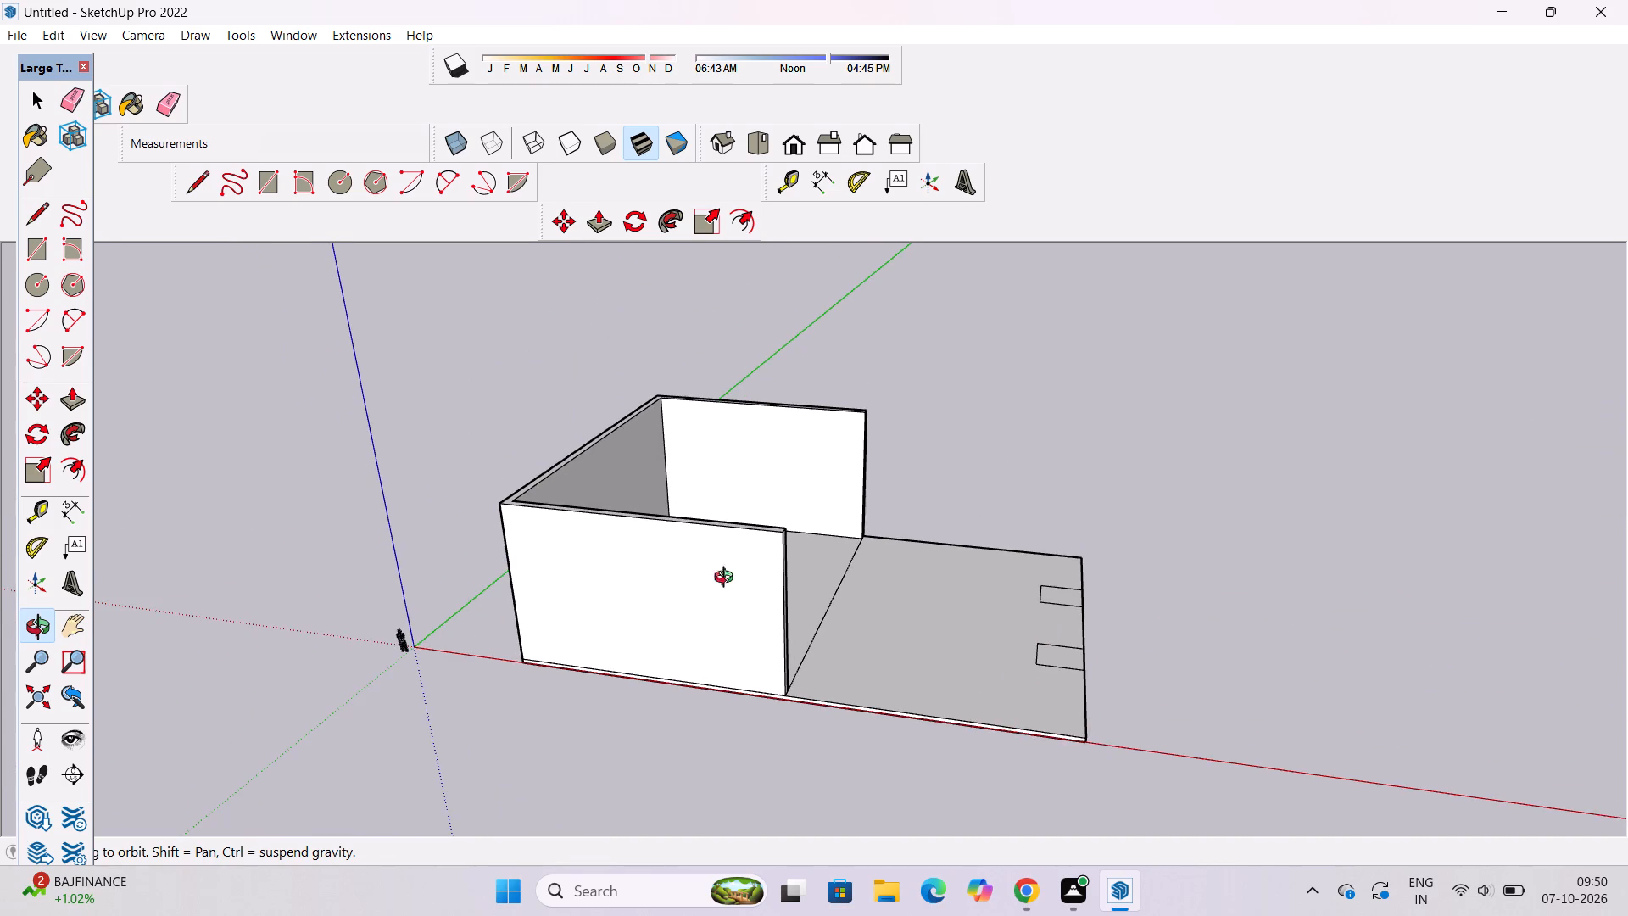
# Place a Tape Measure guide 2' below the inner top edge of the wall joining the two parallel walls.
pyautogui.scroll(3, 607, 422)
pyautogui.keyDown('shift'); pyautogui.moveTo(610, 440); pyautogui.dragTo(656, 535); pyautogui.keyUp('shift')
pyautogui.moveTo(656, 535); pyautogui.dragTo(601, 506)
pyautogui.scroll(4, 610, 532)
pyautogui.keyDown('shift'); pyautogui.moveTo(625, 547); pyautogui.dragTo(627, 556); pyautogui.keyUp('shift')
pyautogui.moveTo(627, 556); pyautogui.dragTo(606, 537)
pyautogui.press('t')
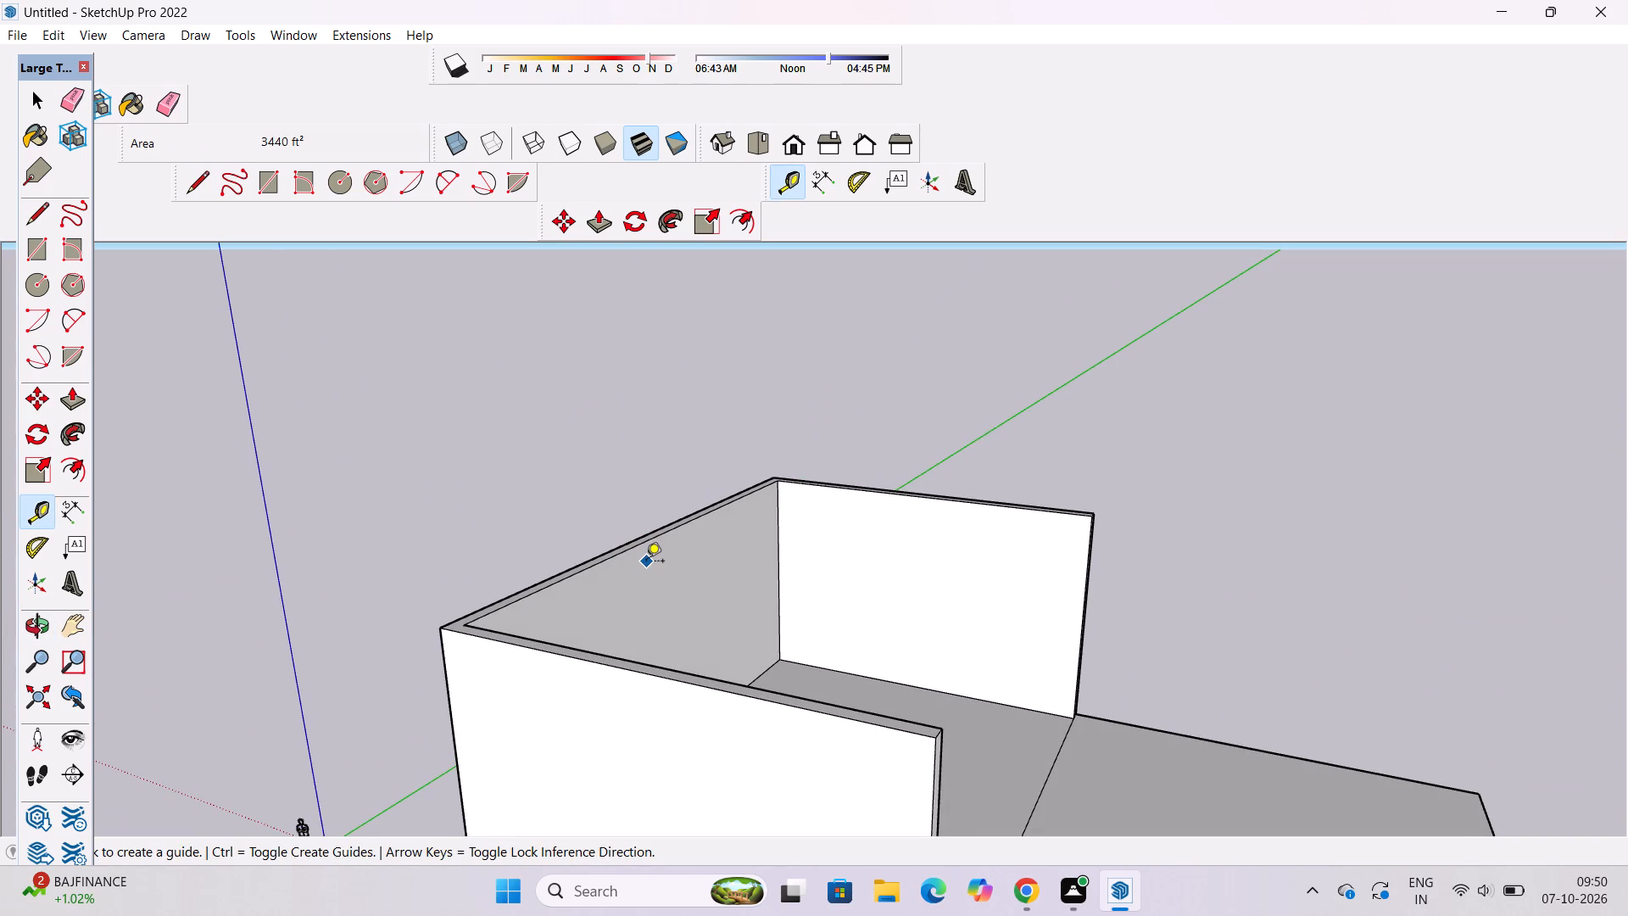
pyautogui.scroll(-5, 636, 523)
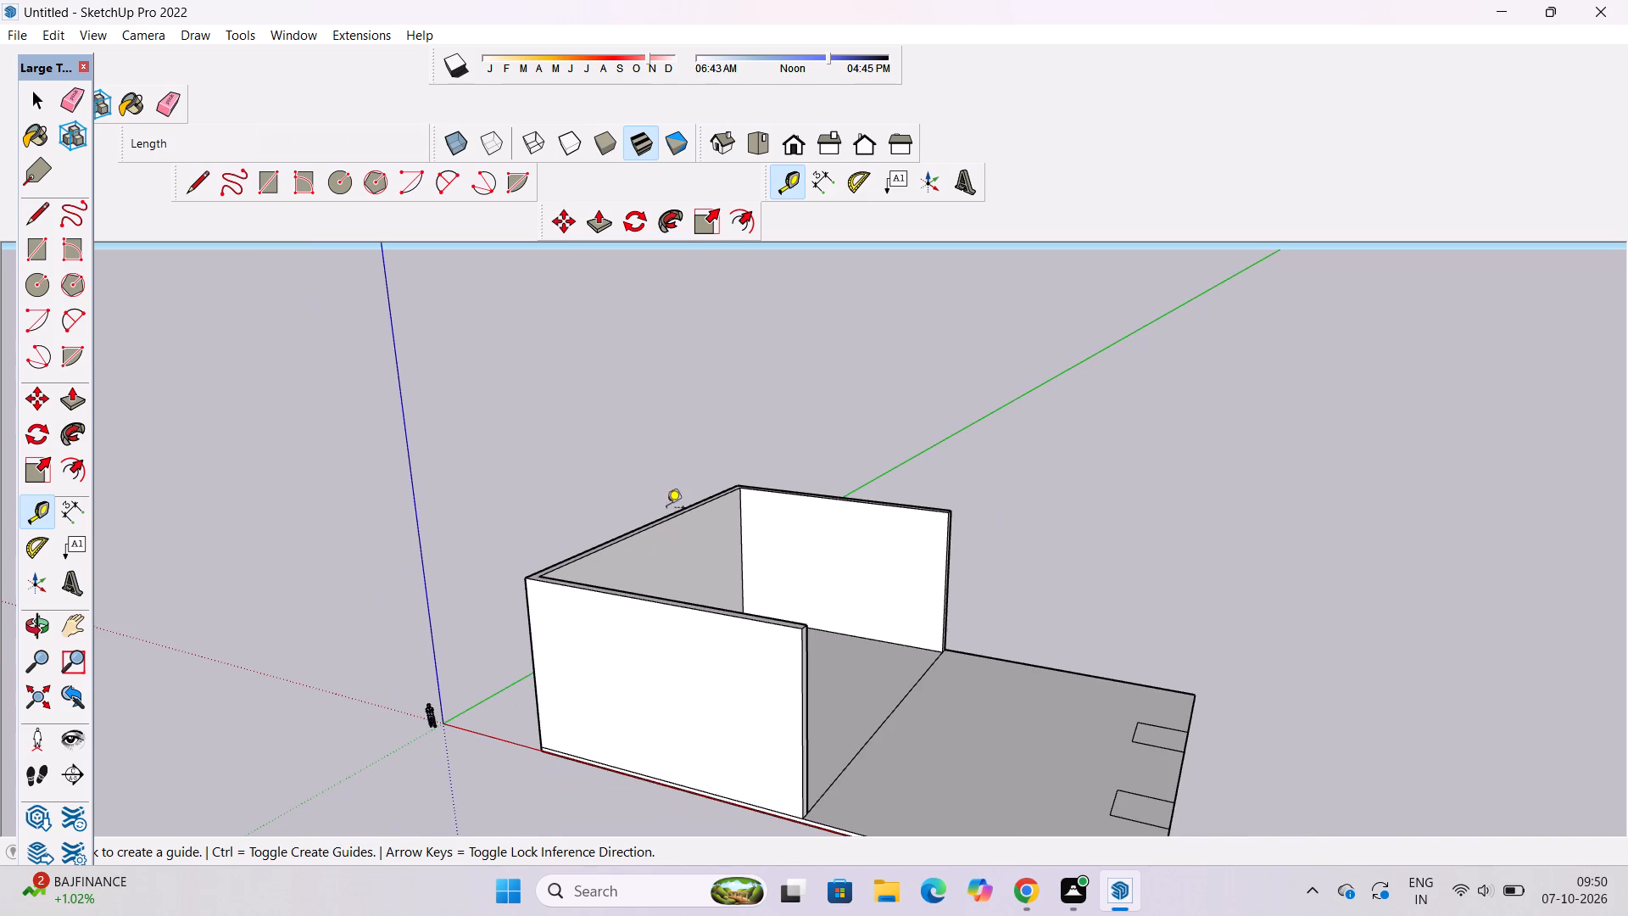
pyautogui.scroll(-1, 675, 478)
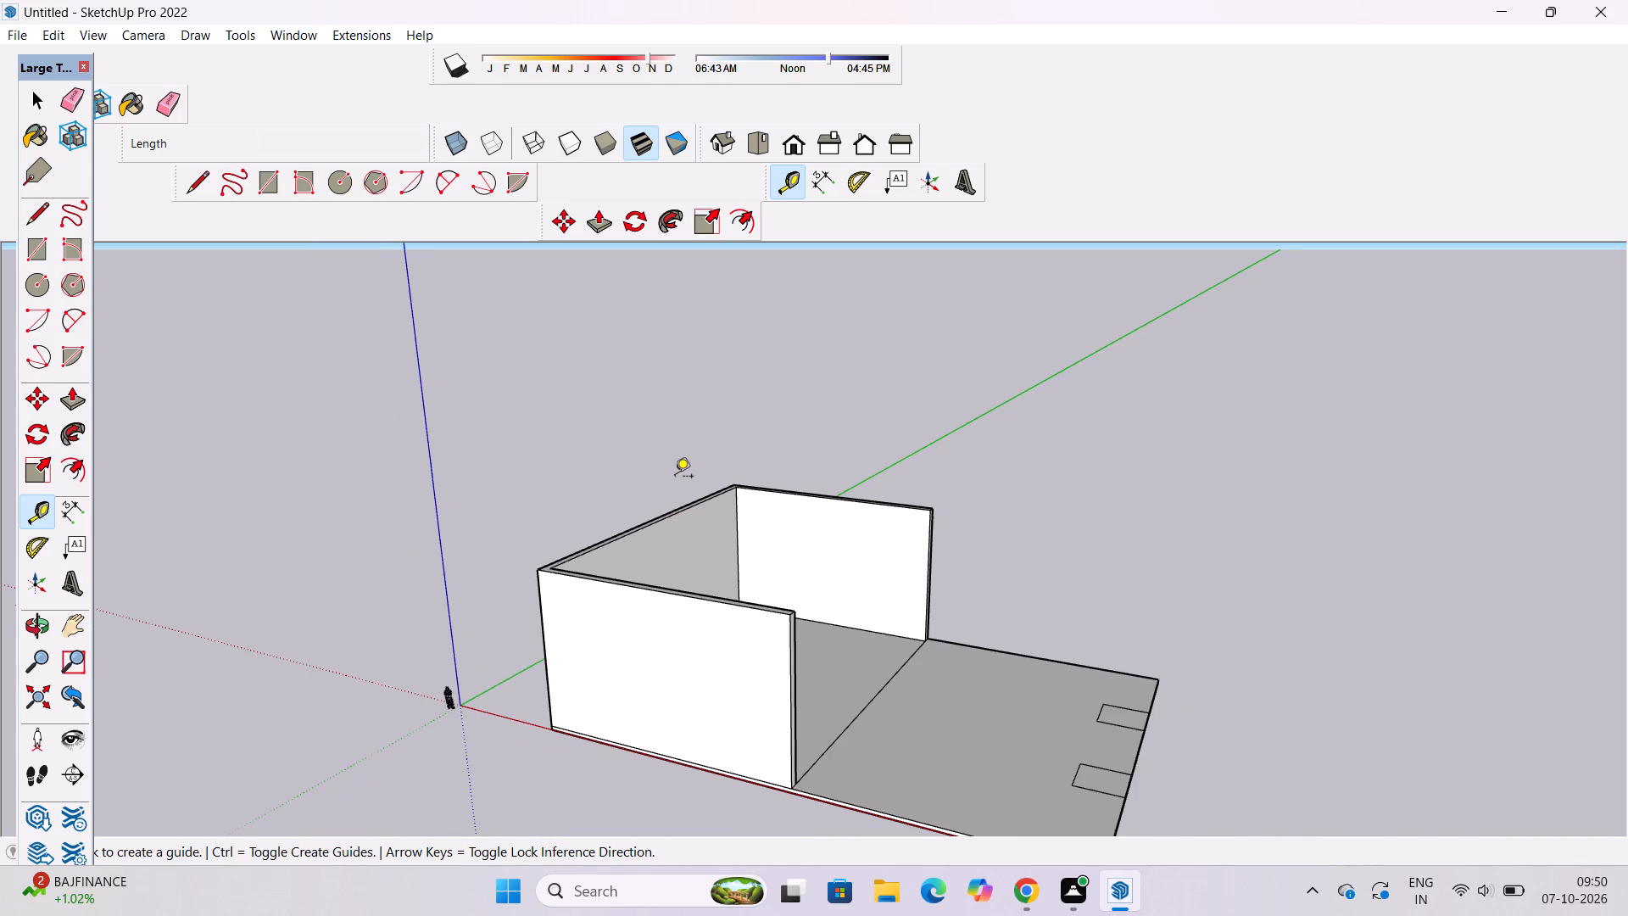
pyautogui.scroll(7, 676, 477)
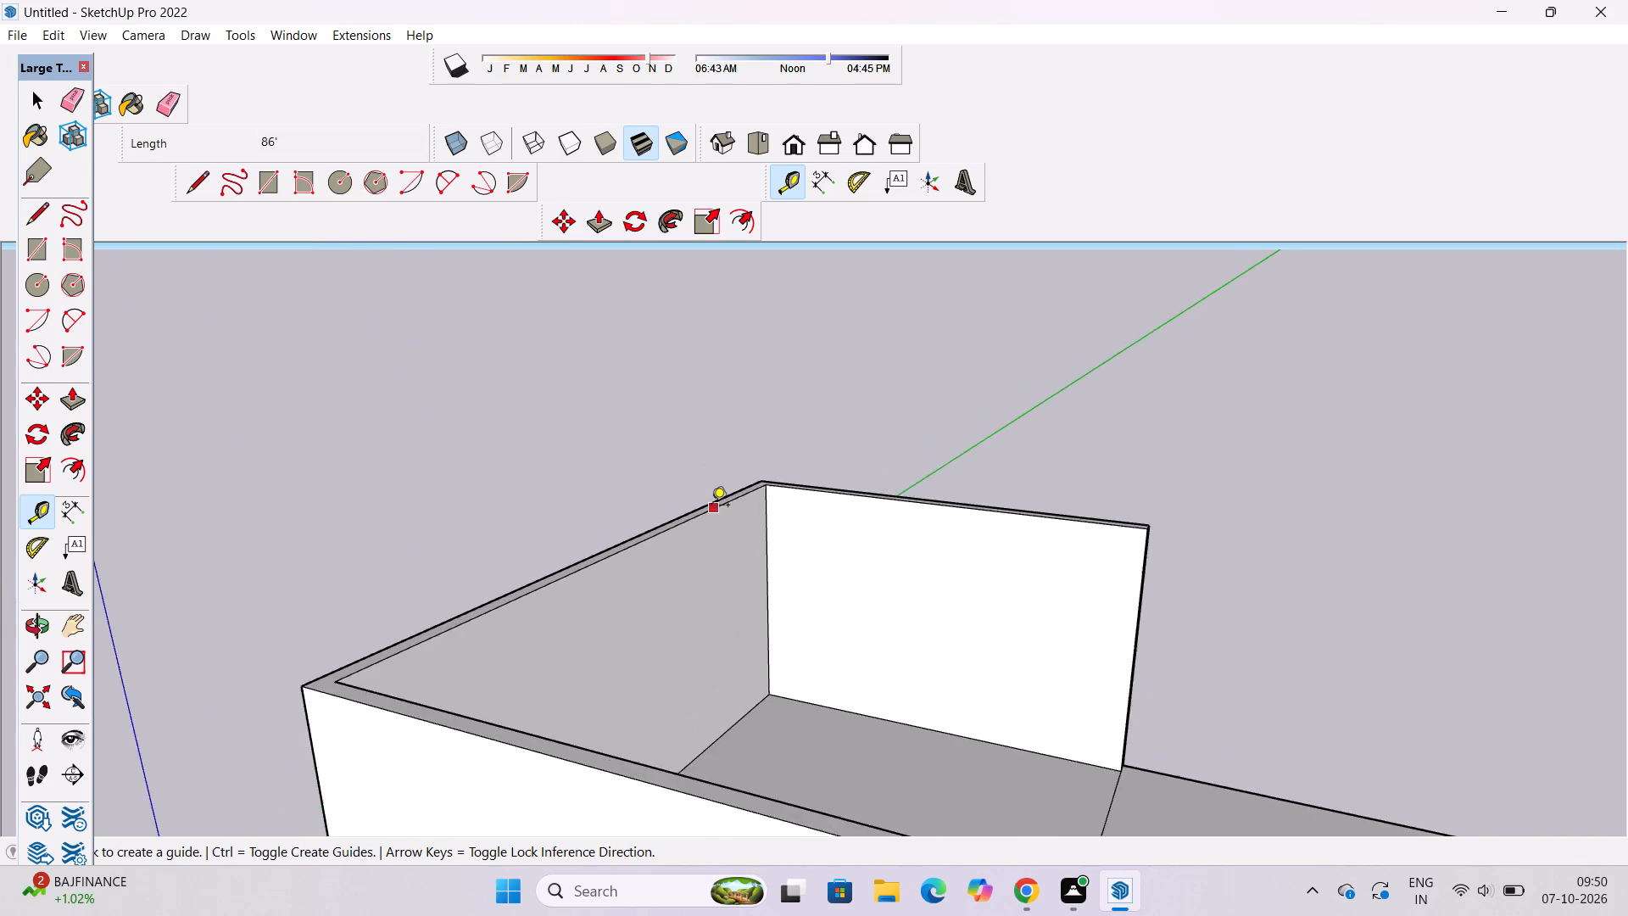
pyautogui.scroll(4, 711, 506)
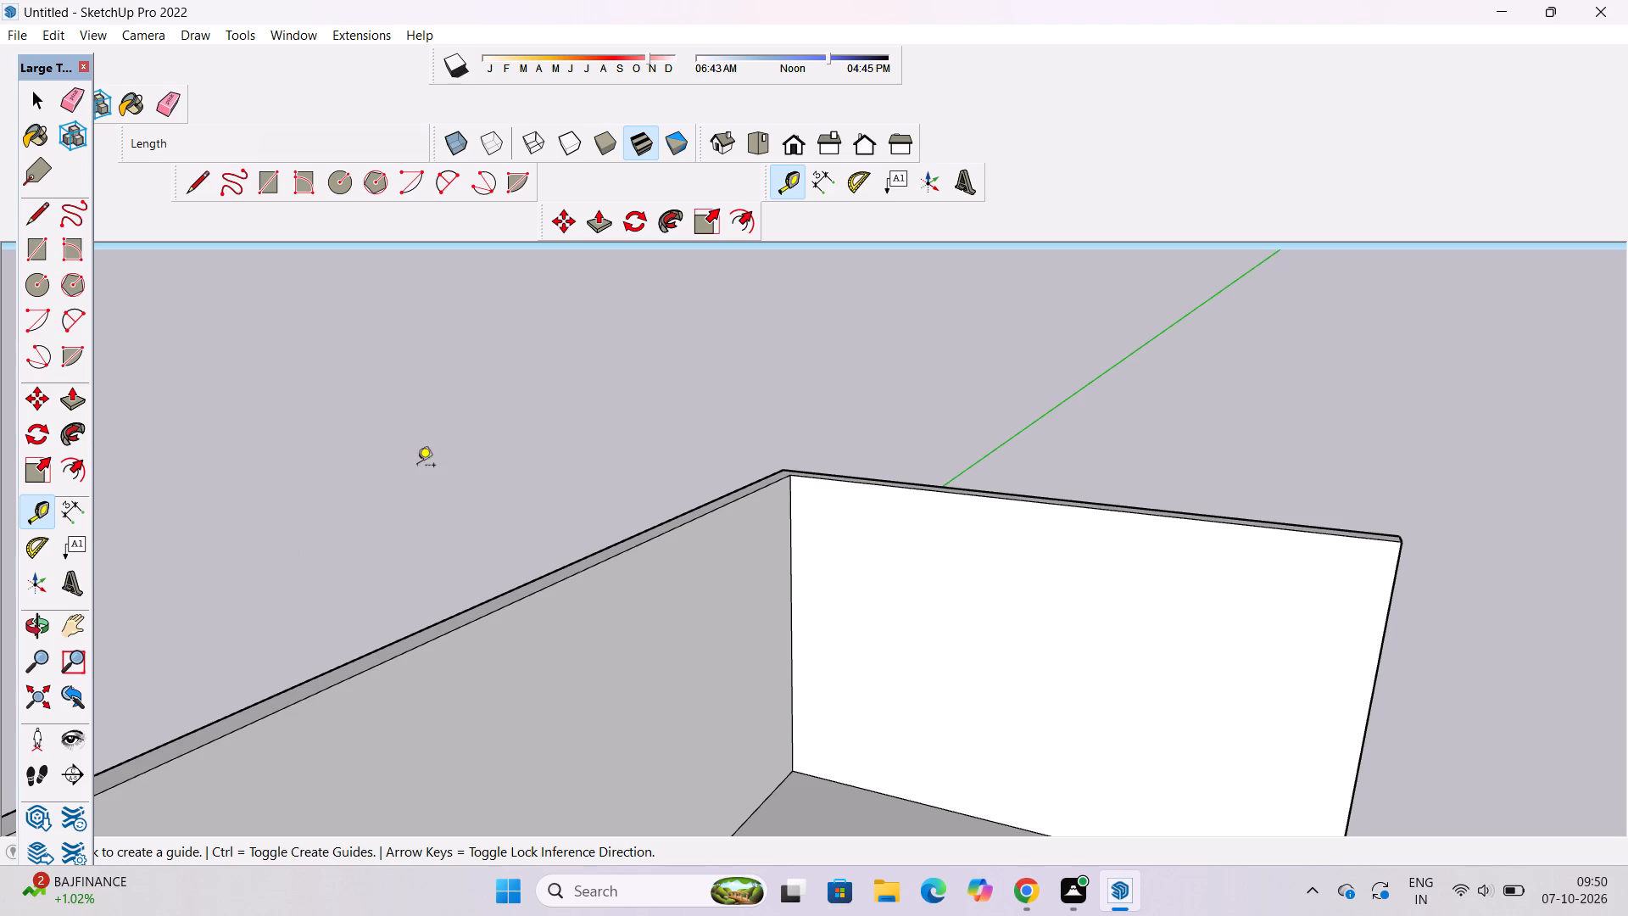
pyautogui.scroll(-5, 441, 447)
pyautogui.scroll(-1, 516, 499)
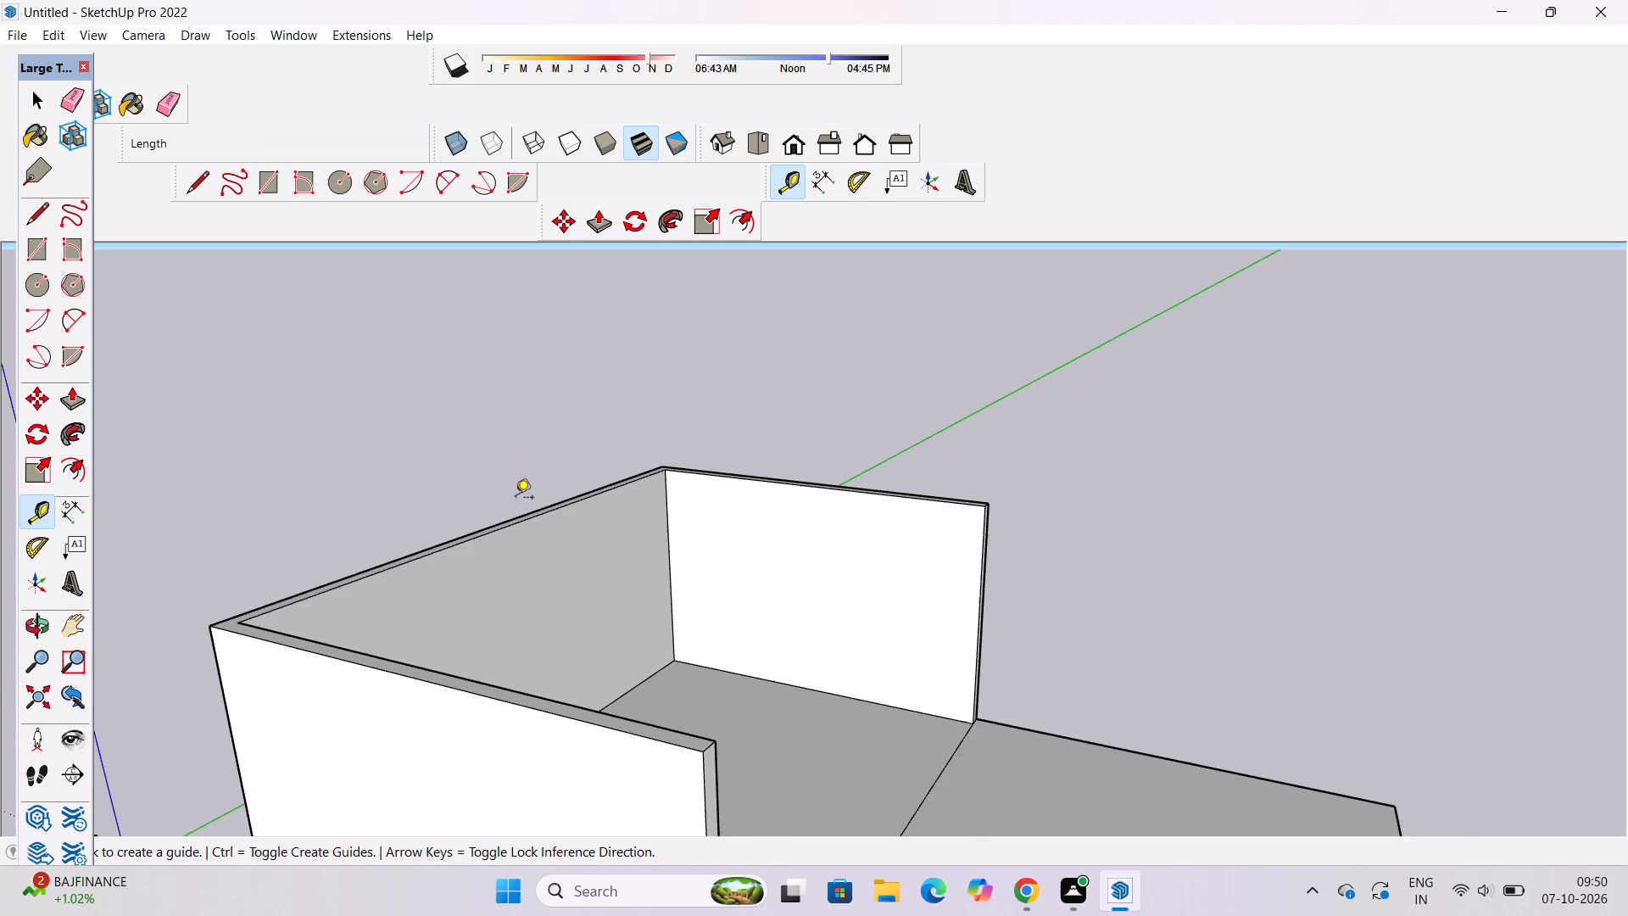
pyautogui.scroll(5, 521, 507)
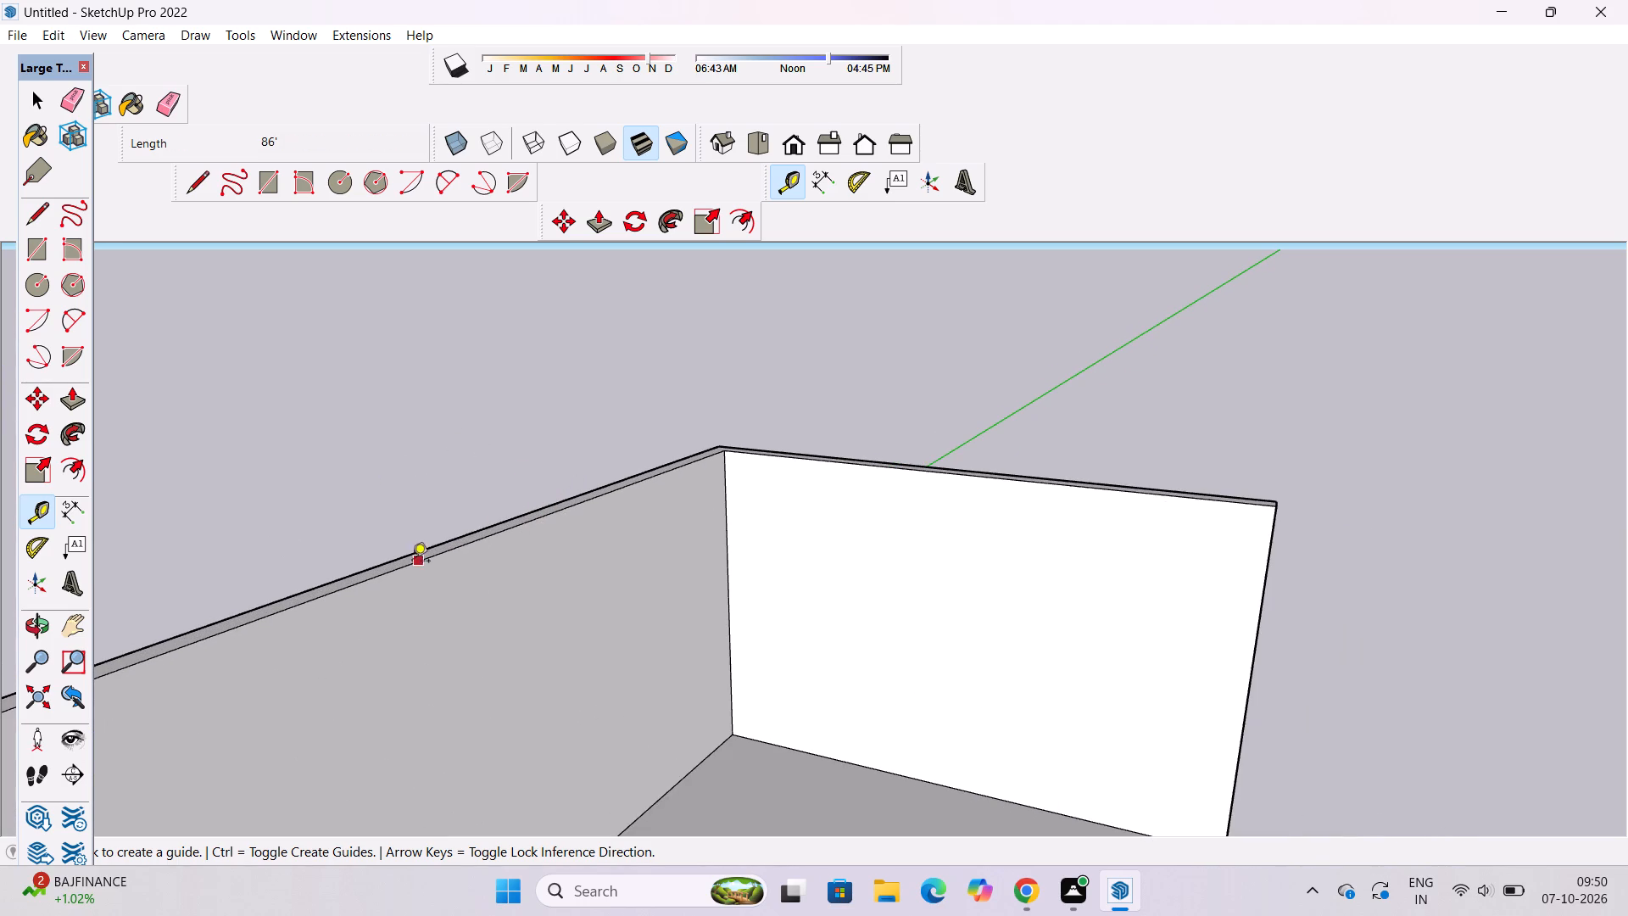
pyautogui.click(471, 542)
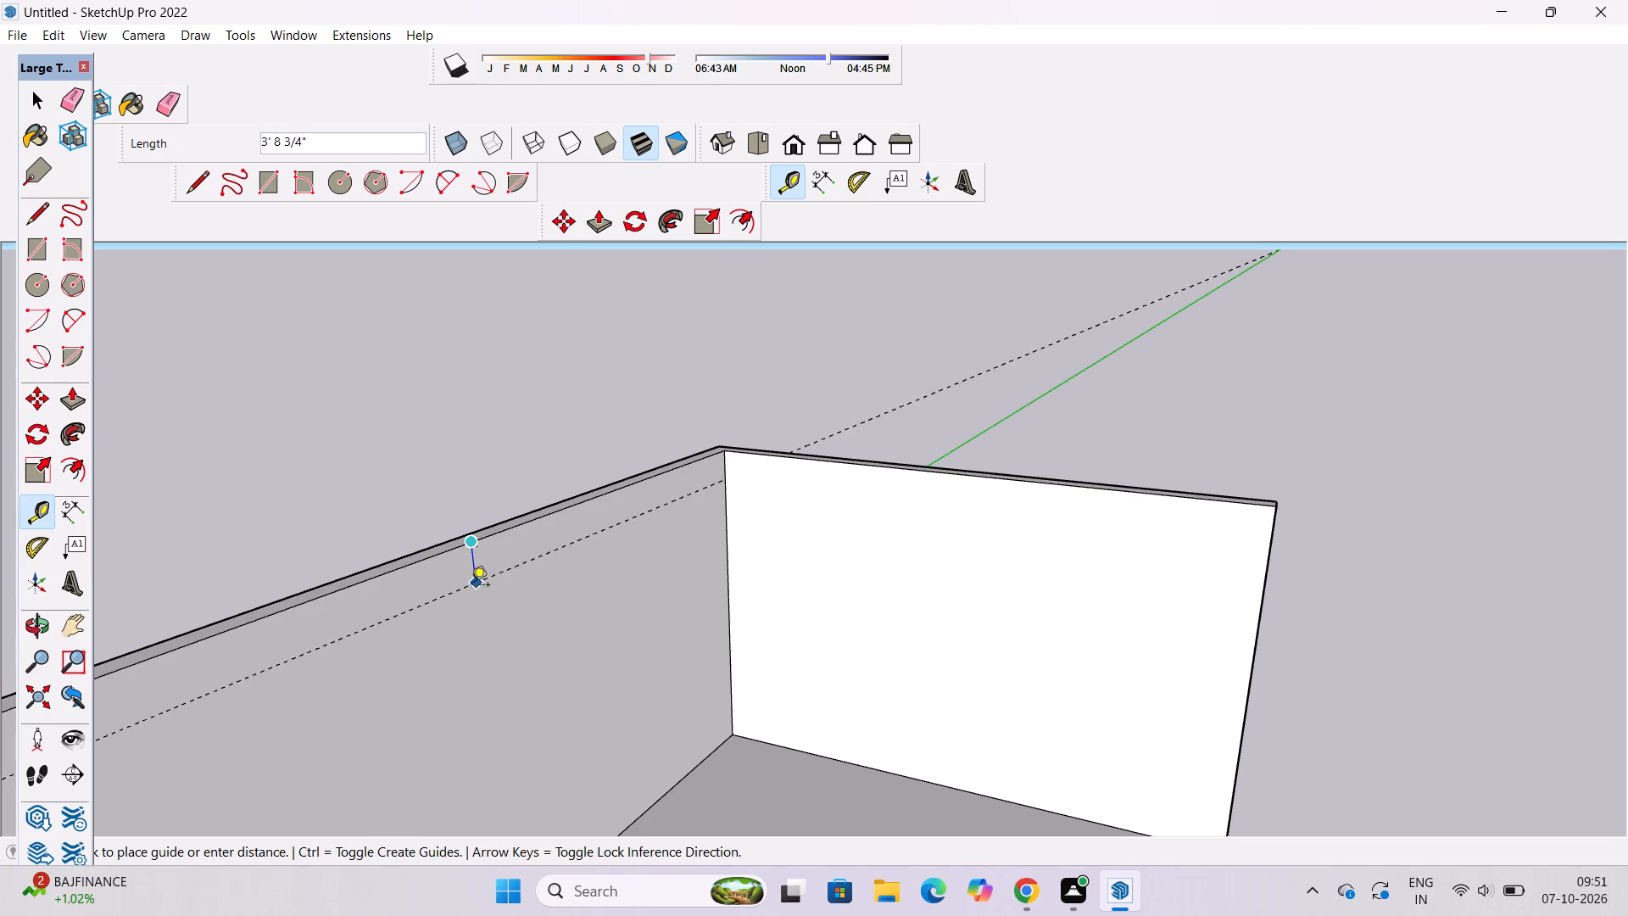
pyautogui.write("2'")
pyautogui.press('Return')
pyautogui.press('space')
# Draw a line along the guide from corner to corner across the joining wall's inner face.
pyautogui.write('o')
pyautogui.scroll(-6, 579, 638)
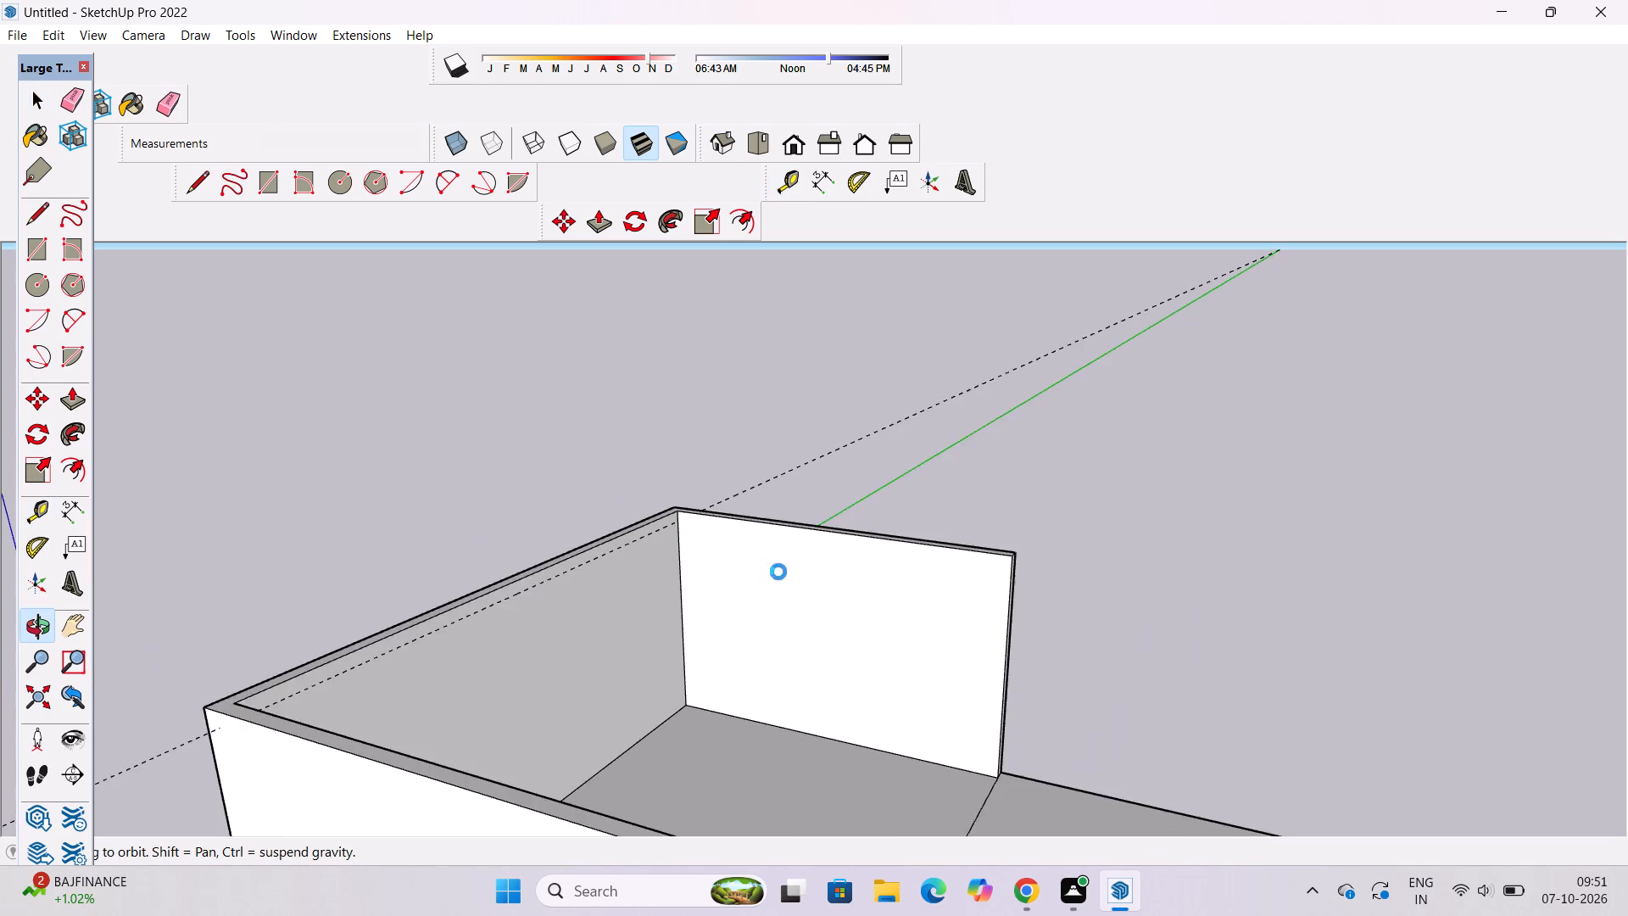
pyautogui.moveTo(768, 588); pyautogui.dragTo(544, 628)
pyautogui.scroll(4, 672, 487)
pyautogui.keyDown('shift'); pyautogui.moveTo(678, 503); pyautogui.dragTo(684, 517); pyautogui.keyUp('shift')
pyautogui.moveTo(659, 588); pyautogui.dragTo(661, 556)
pyautogui.scroll(-5, 668, 550)
pyautogui.moveTo(661, 577); pyautogui.dragTo(620, 582)
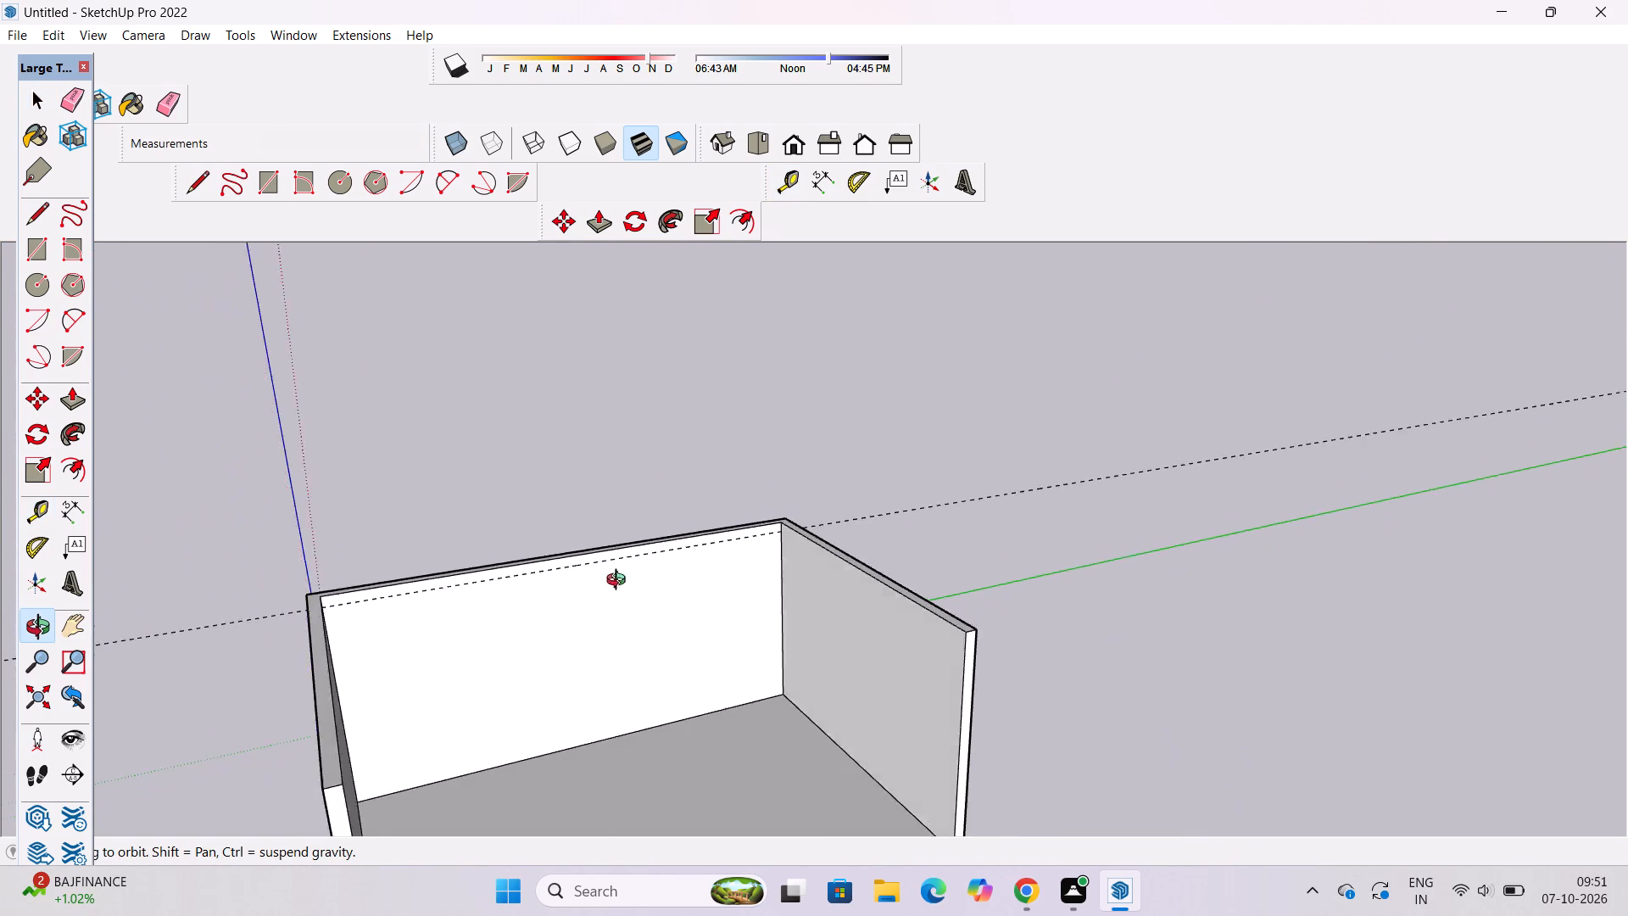
pyautogui.moveTo(620, 582); pyautogui.dragTo(567, 567)
pyautogui.keyDown('shift'); pyautogui.moveTo(561, 563); pyautogui.dragTo(629, 581); pyautogui.keyUp('shift')
pyautogui.scroll(3, 605, 596)
pyautogui.press('l')
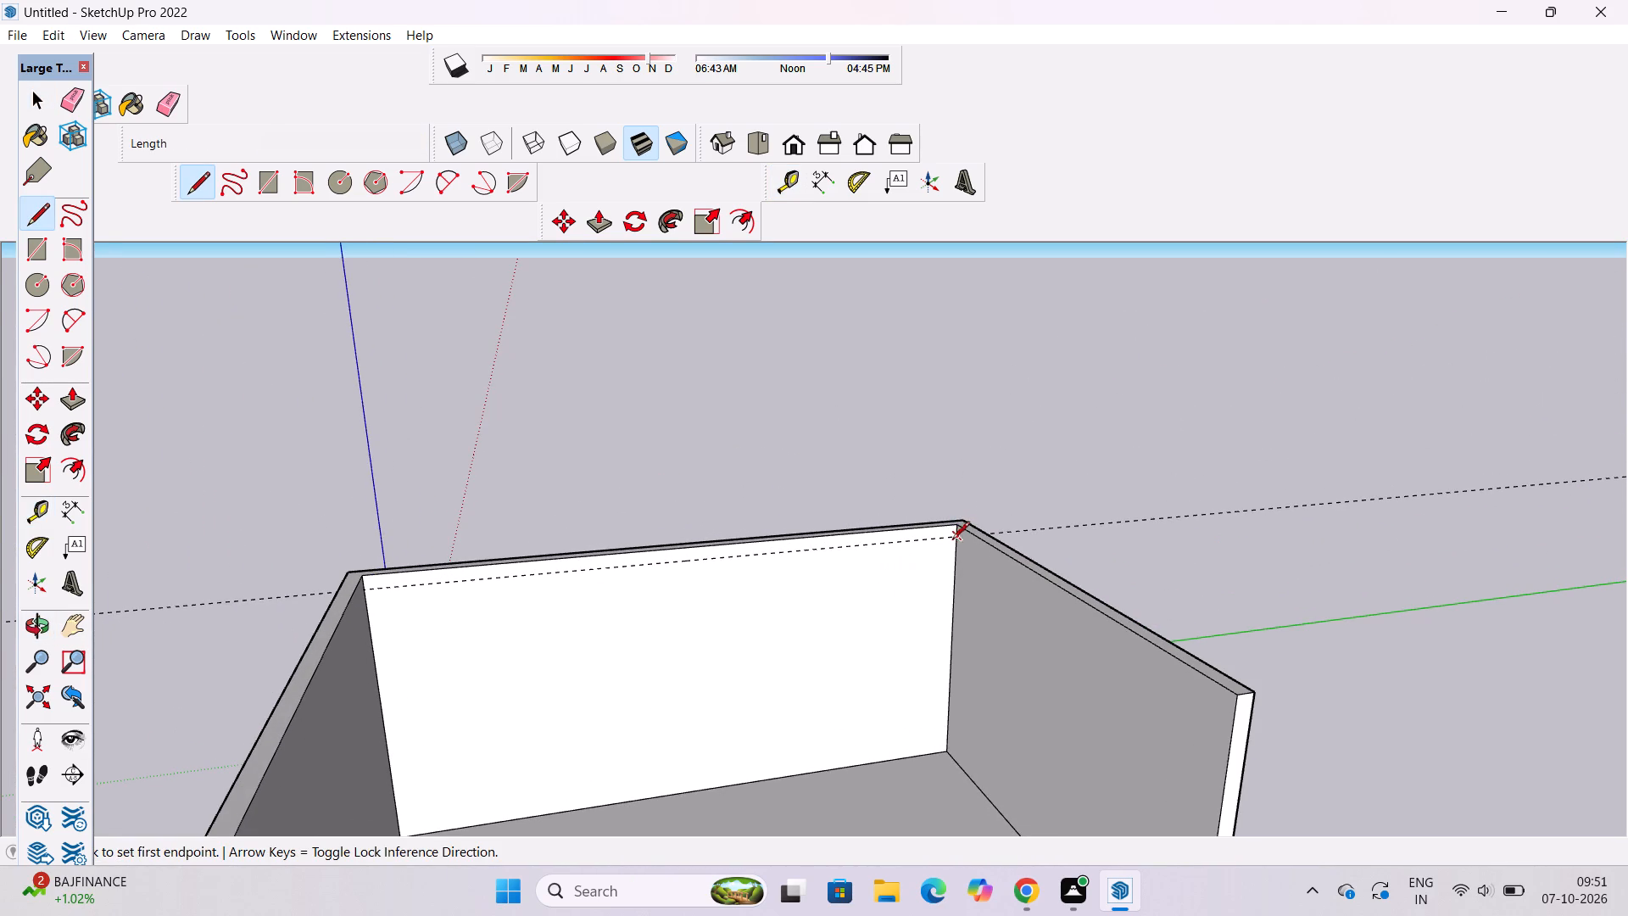
pyautogui.scroll(4, 952, 541)
pyautogui.click(955, 539)
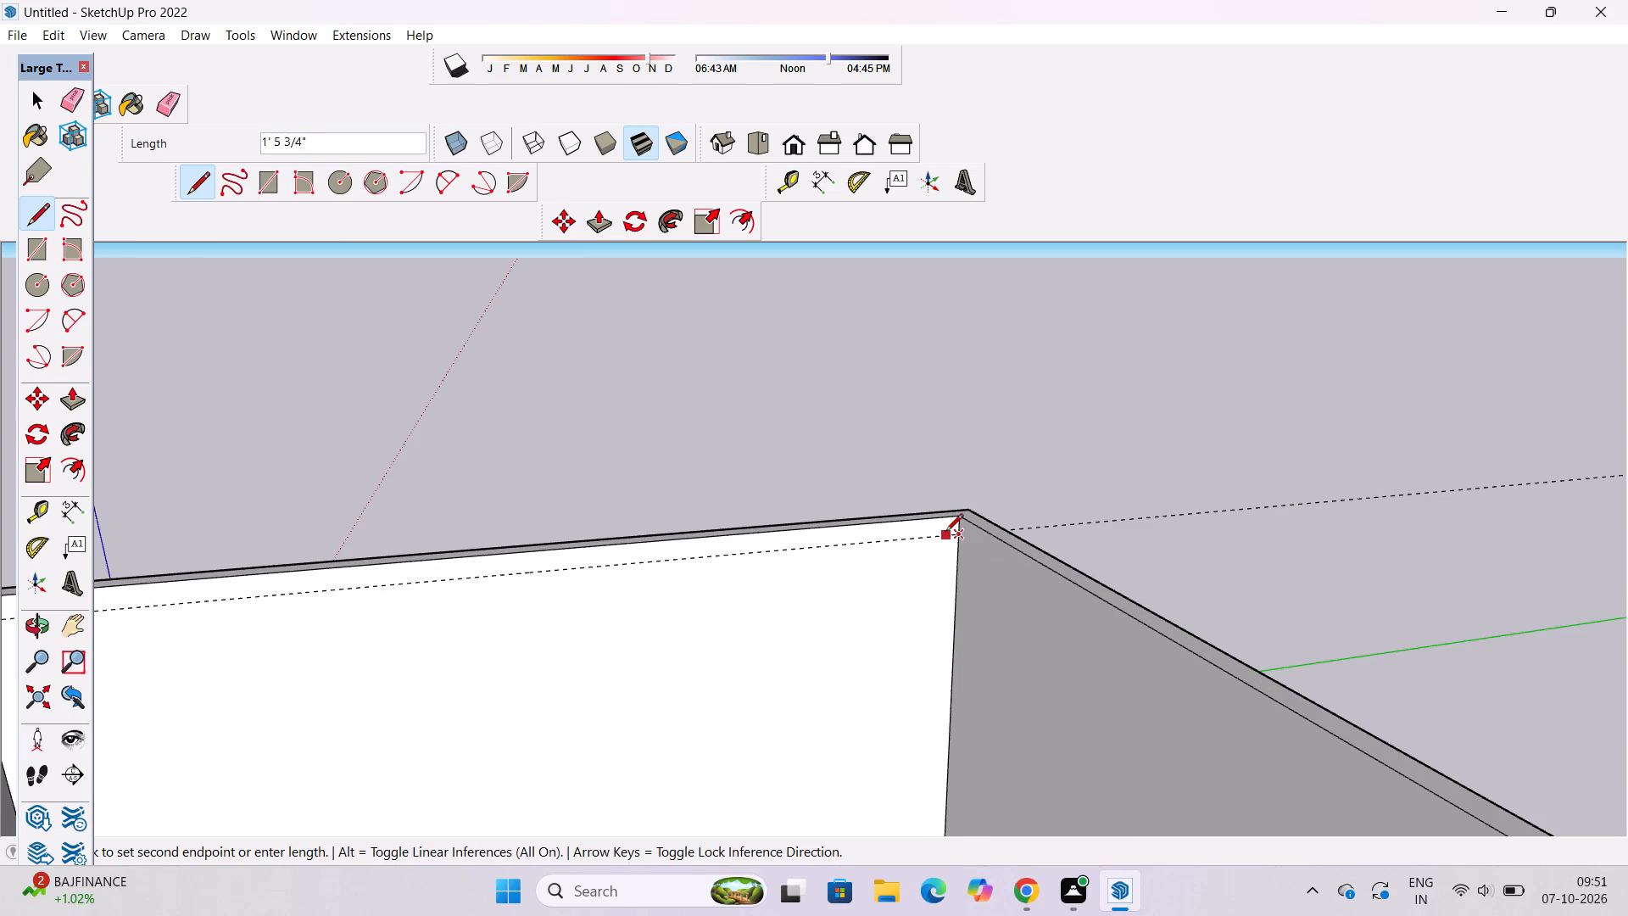
pyautogui.scroll(-6, 945, 533)
pyautogui.scroll(3, 465, 599)
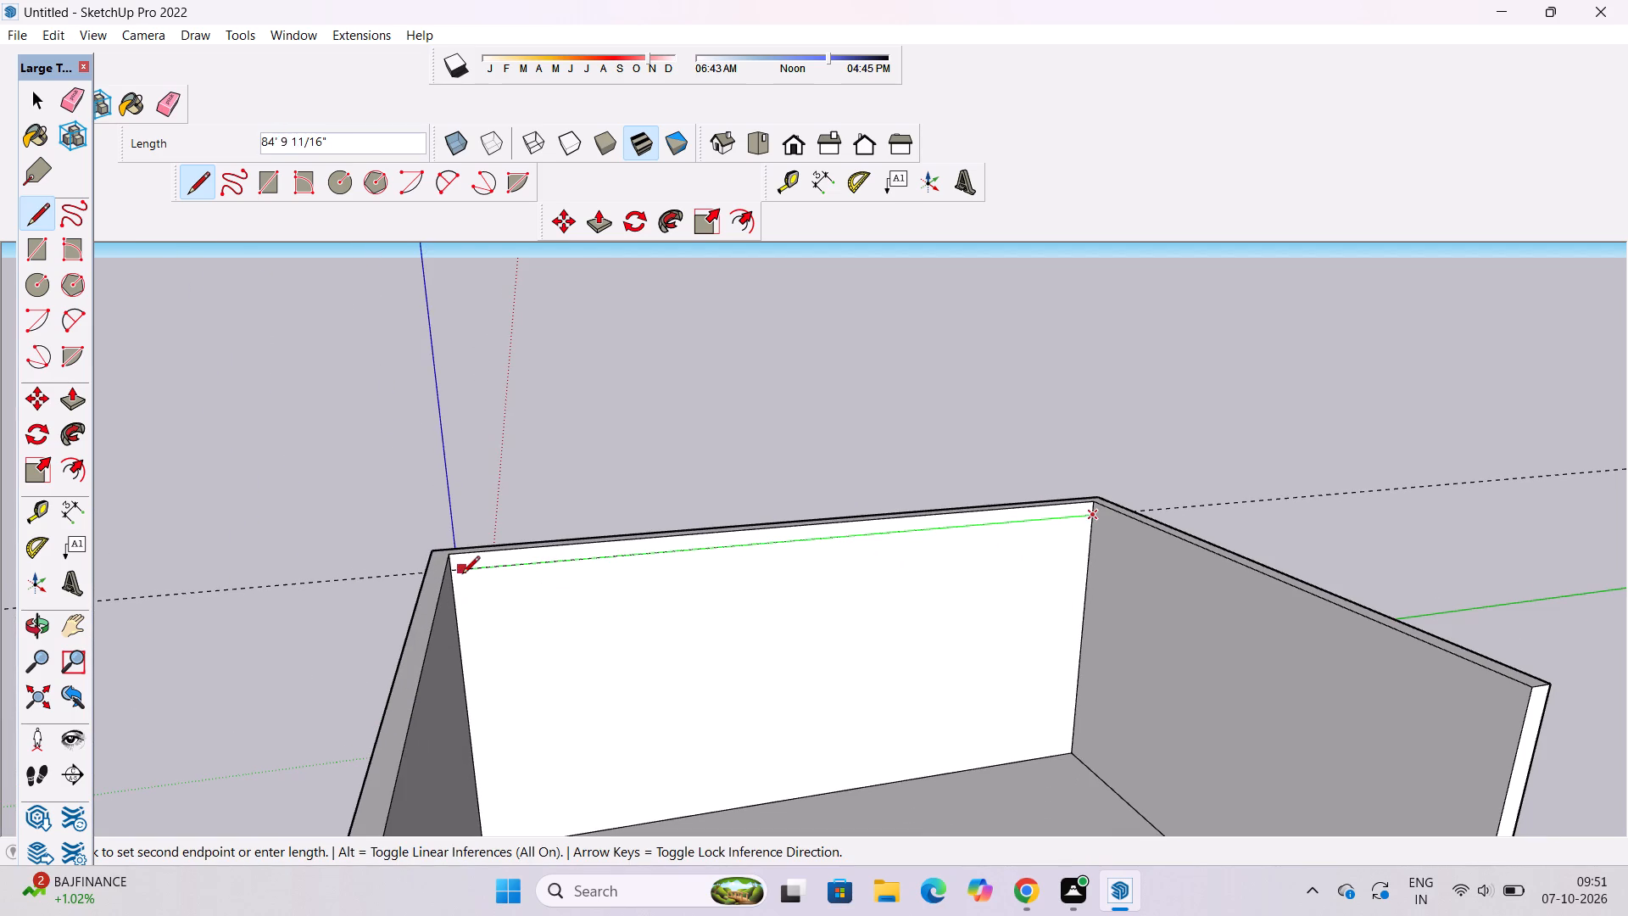
pyautogui.click(454, 572)
pyautogui.press('space')
# Erase the guide line running past the joining wall.
pyautogui.write('e')
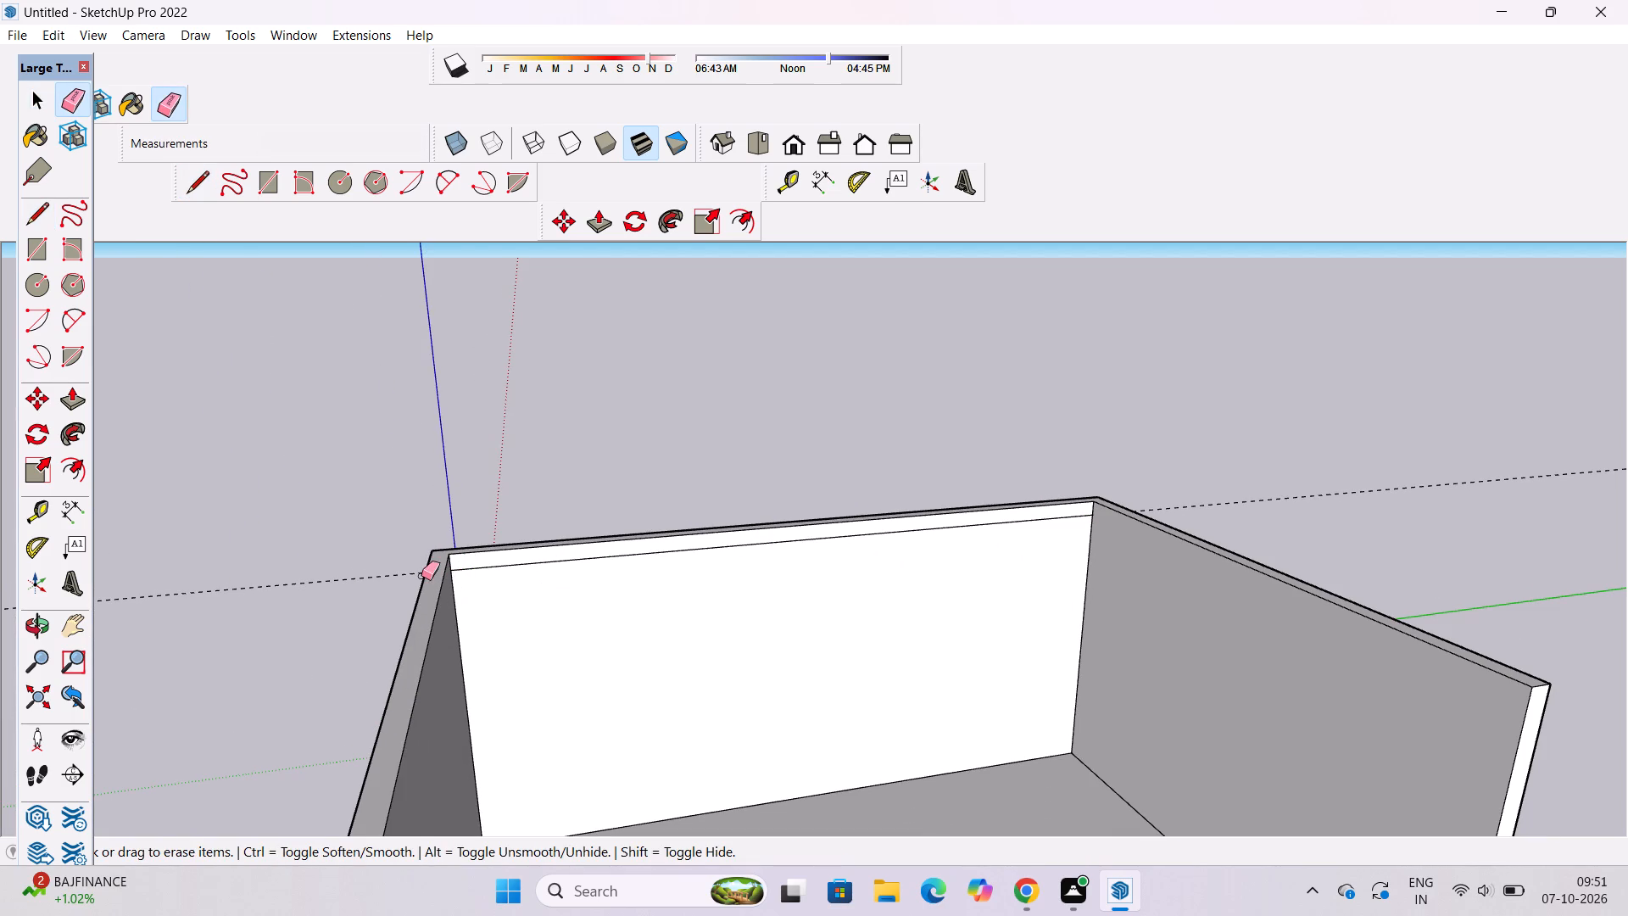
pyautogui.moveTo(291, 531); pyautogui.dragTo(298, 591)
# Examine the walls, the joining wall's inner top strip and the open part of the slab from several angles and distances.
pyautogui.press('o')
pyautogui.scroll(-6, 544, 575)
pyautogui.moveTo(263, 627); pyautogui.dragTo(449, 625)
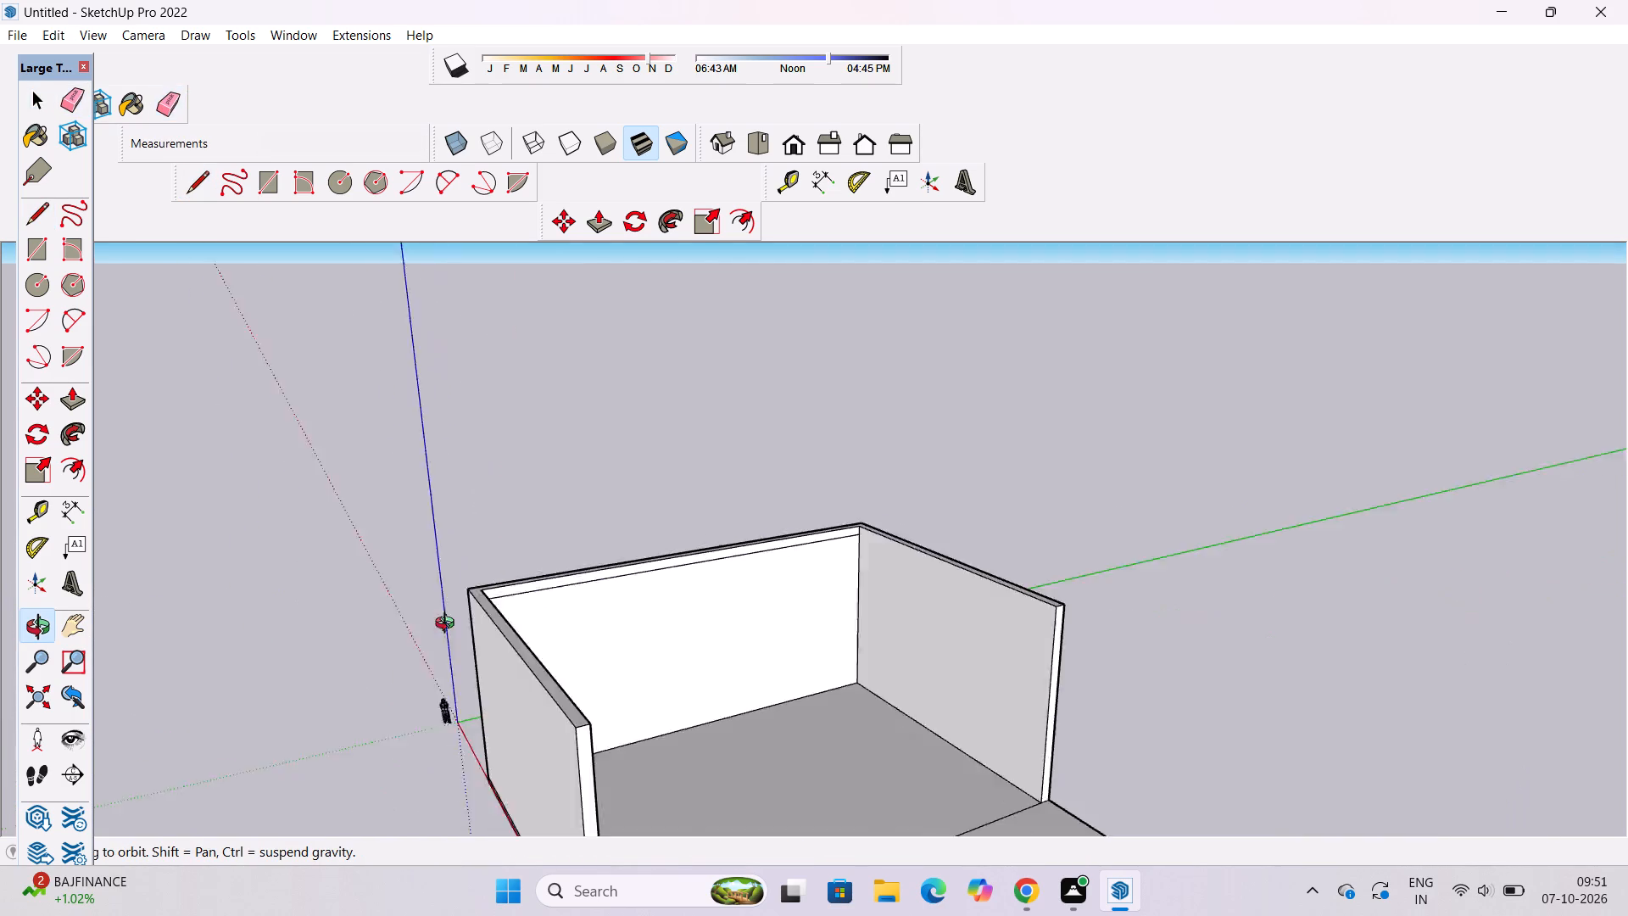
pyautogui.moveTo(449, 625); pyautogui.dragTo(872, 618)
pyautogui.click(872, 618)
pyautogui.moveTo(861, 621); pyautogui.dragTo(735, 634)
pyautogui.keyDown('shift'); pyautogui.moveTo(818, 651); pyautogui.dragTo(645, 570); pyautogui.keyUp('shift')
pyautogui.keyDown('shift'); pyautogui.scroll(-4, 641, 559); pyautogui.keyUp('shift')
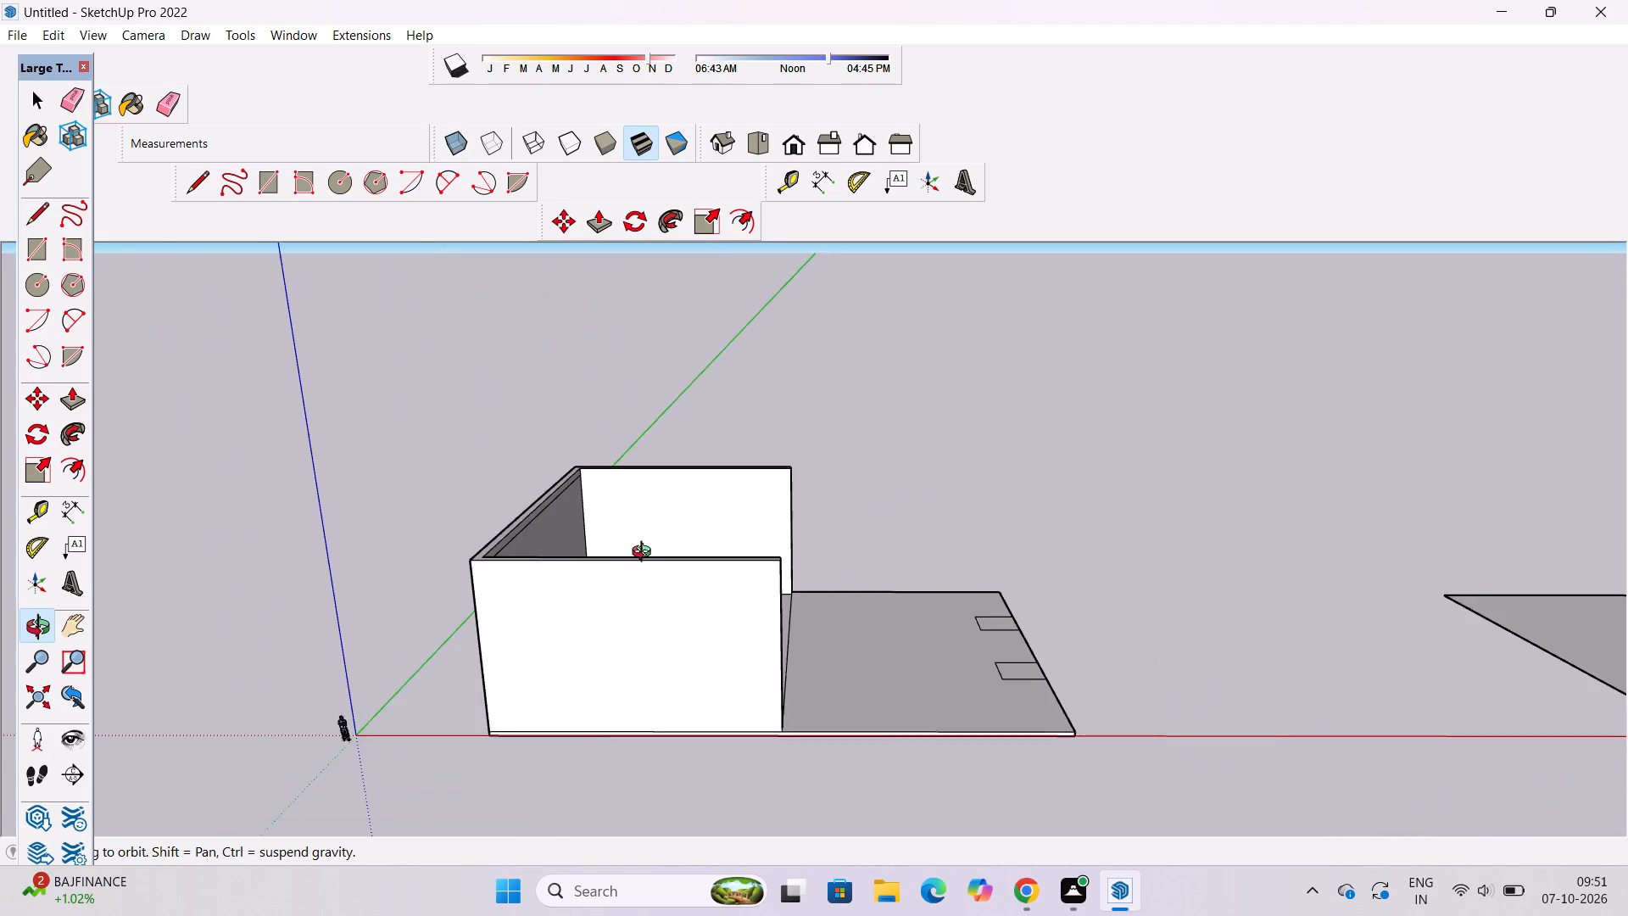
pyautogui.moveTo(645, 554); pyautogui.dragTo(647, 595)
pyautogui.scroll(3, 650, 619)
pyautogui.keyDown('shift'); pyautogui.moveTo(630, 617); pyautogui.dragTo(598, 637); pyautogui.keyUp('shift')
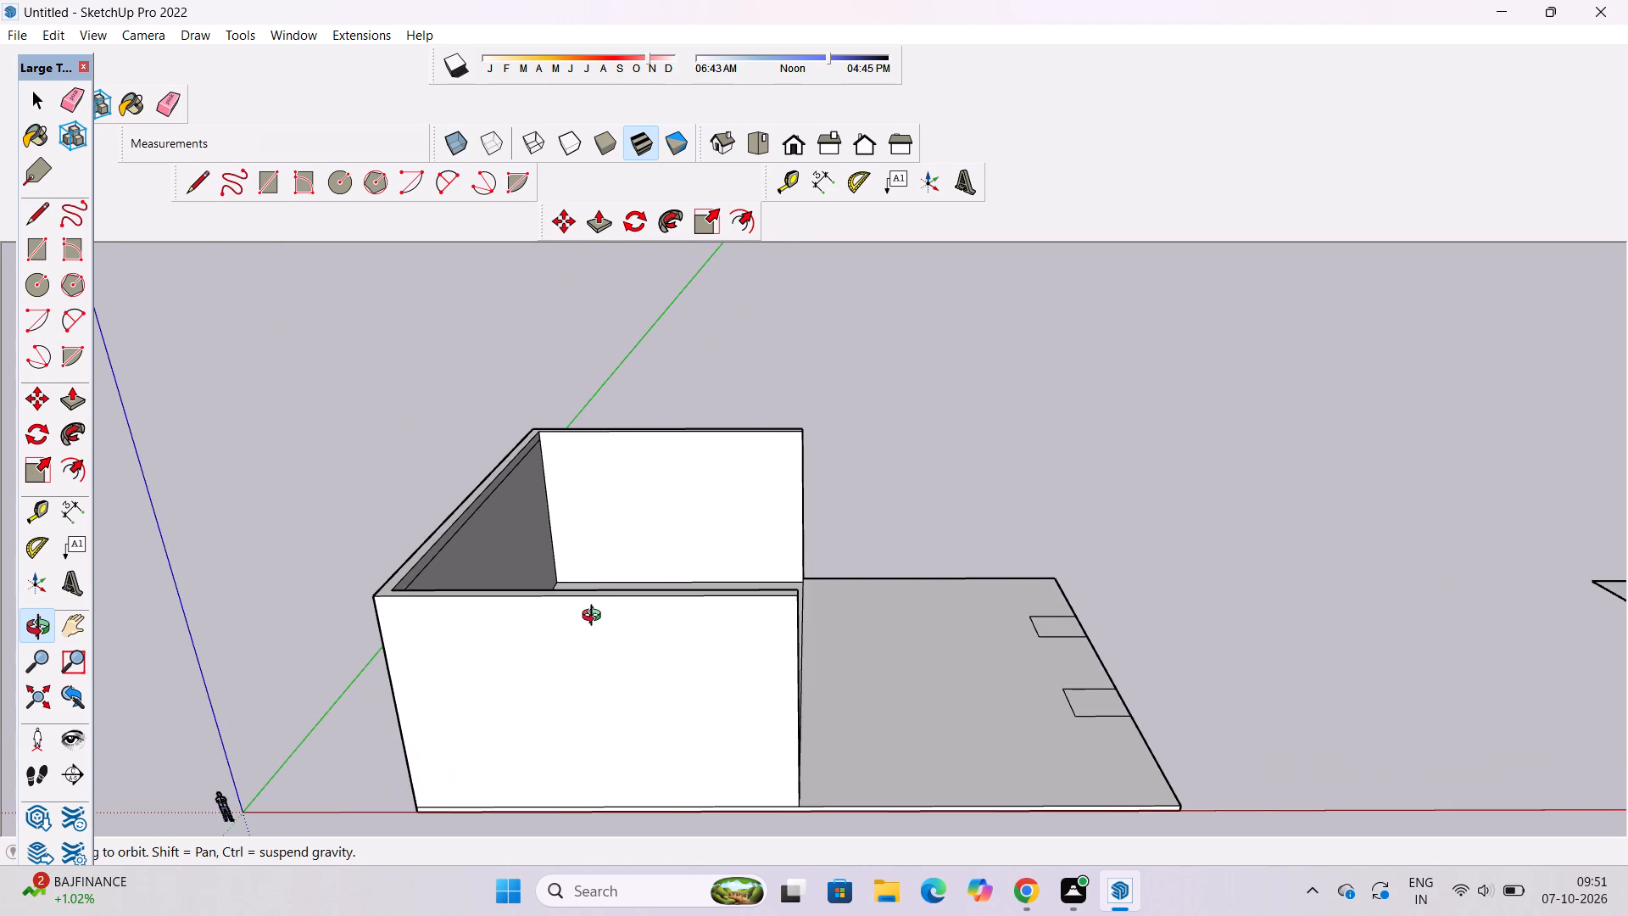
pyautogui.keyDown('shift'); pyautogui.click(595, 617); pyautogui.keyUp('shift')
pyautogui.keyDown('shift'); pyautogui.moveTo(594, 620); pyautogui.dragTo(588, 611); pyautogui.keyUp('shift')
pyautogui.keyDown('shift'); pyautogui.scroll(-2, 588, 599); pyautogui.keyUp('shift')
pyautogui.keyDown('shift'); pyautogui.moveTo(610, 578); pyautogui.dragTo(603, 599); pyautogui.keyUp('shift')
pyautogui.keyDown('shift'); pyautogui.scroll(1, 603, 600); pyautogui.keyUp('shift')
pyautogui.keyDown('shift'); pyautogui.click(603, 600); pyautogui.keyUp('shift')
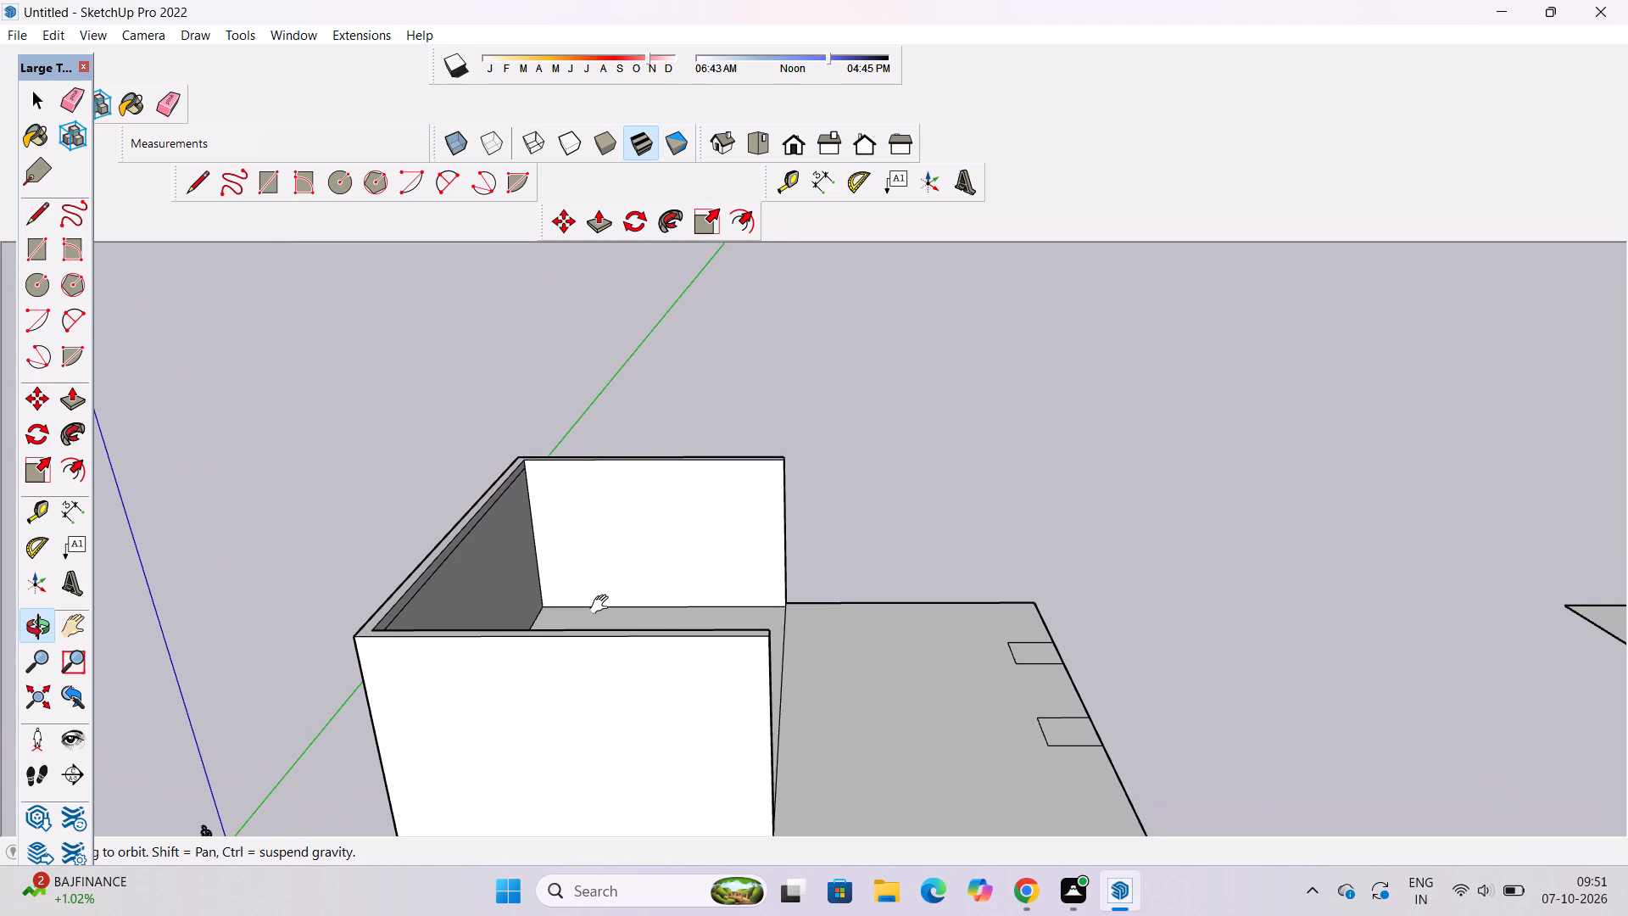
pyautogui.press('space')
pyautogui.write('o')
pyautogui.keyDown('shift'); pyautogui.moveTo(614, 591); pyautogui.dragTo(634, 550); pyautogui.keyUp('shift')
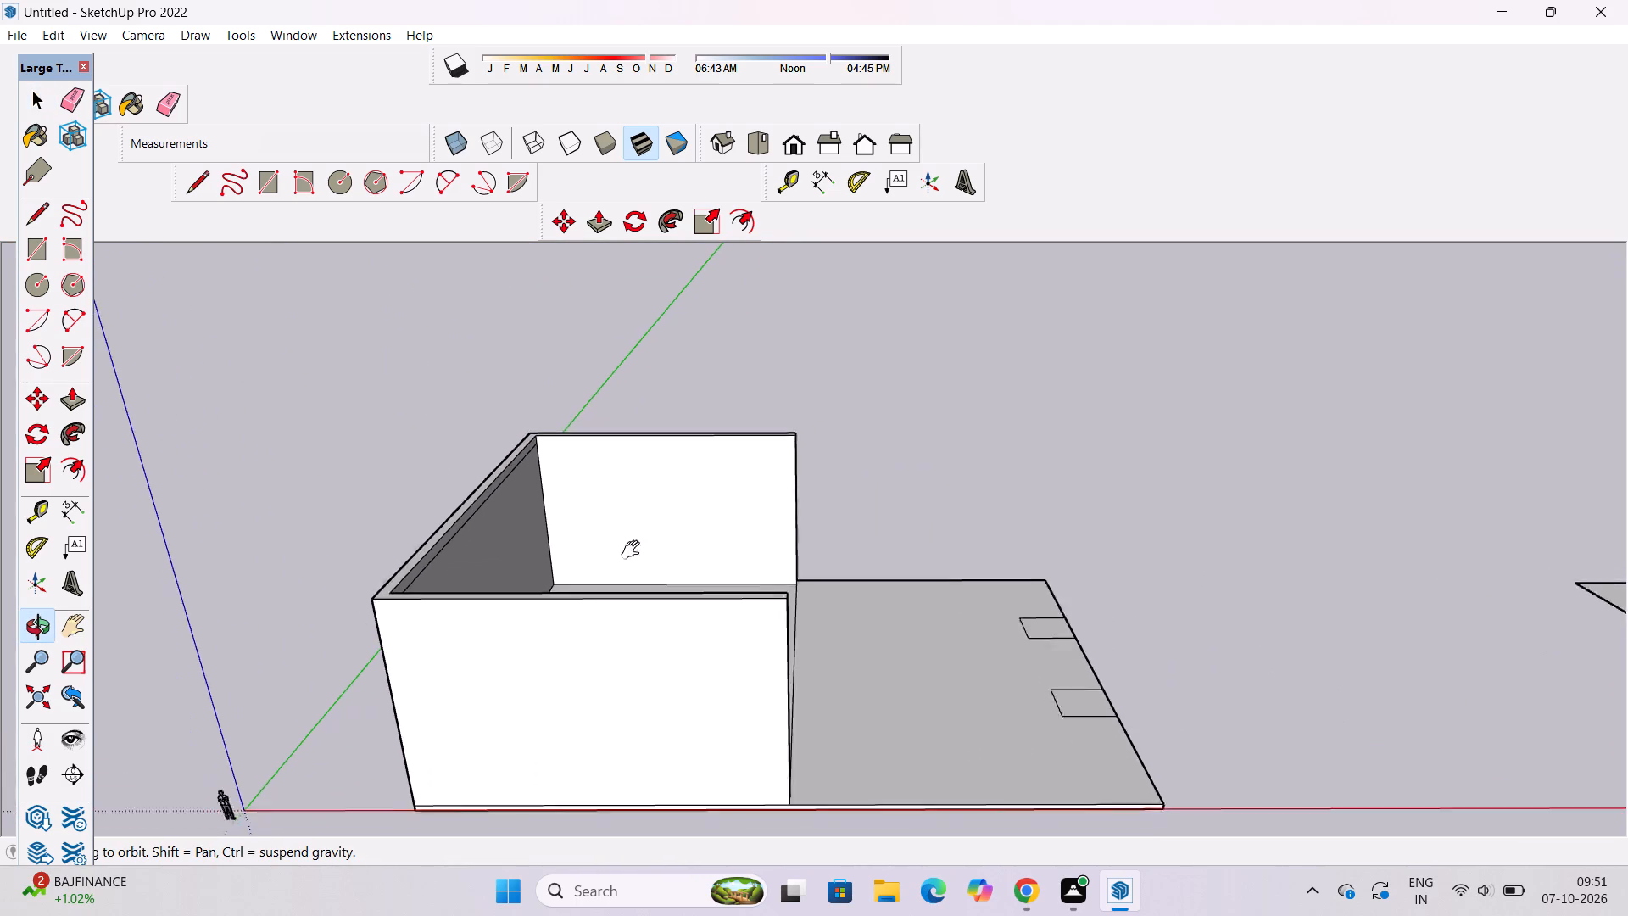
pyautogui.keyDown('shift'); pyautogui.moveTo(634, 550); pyautogui.dragTo(654, 508); pyautogui.keyUp('shift')
pyautogui.moveTo(660, 525); pyautogui.dragTo(655, 550)
pyautogui.scroll(2, 654, 546)
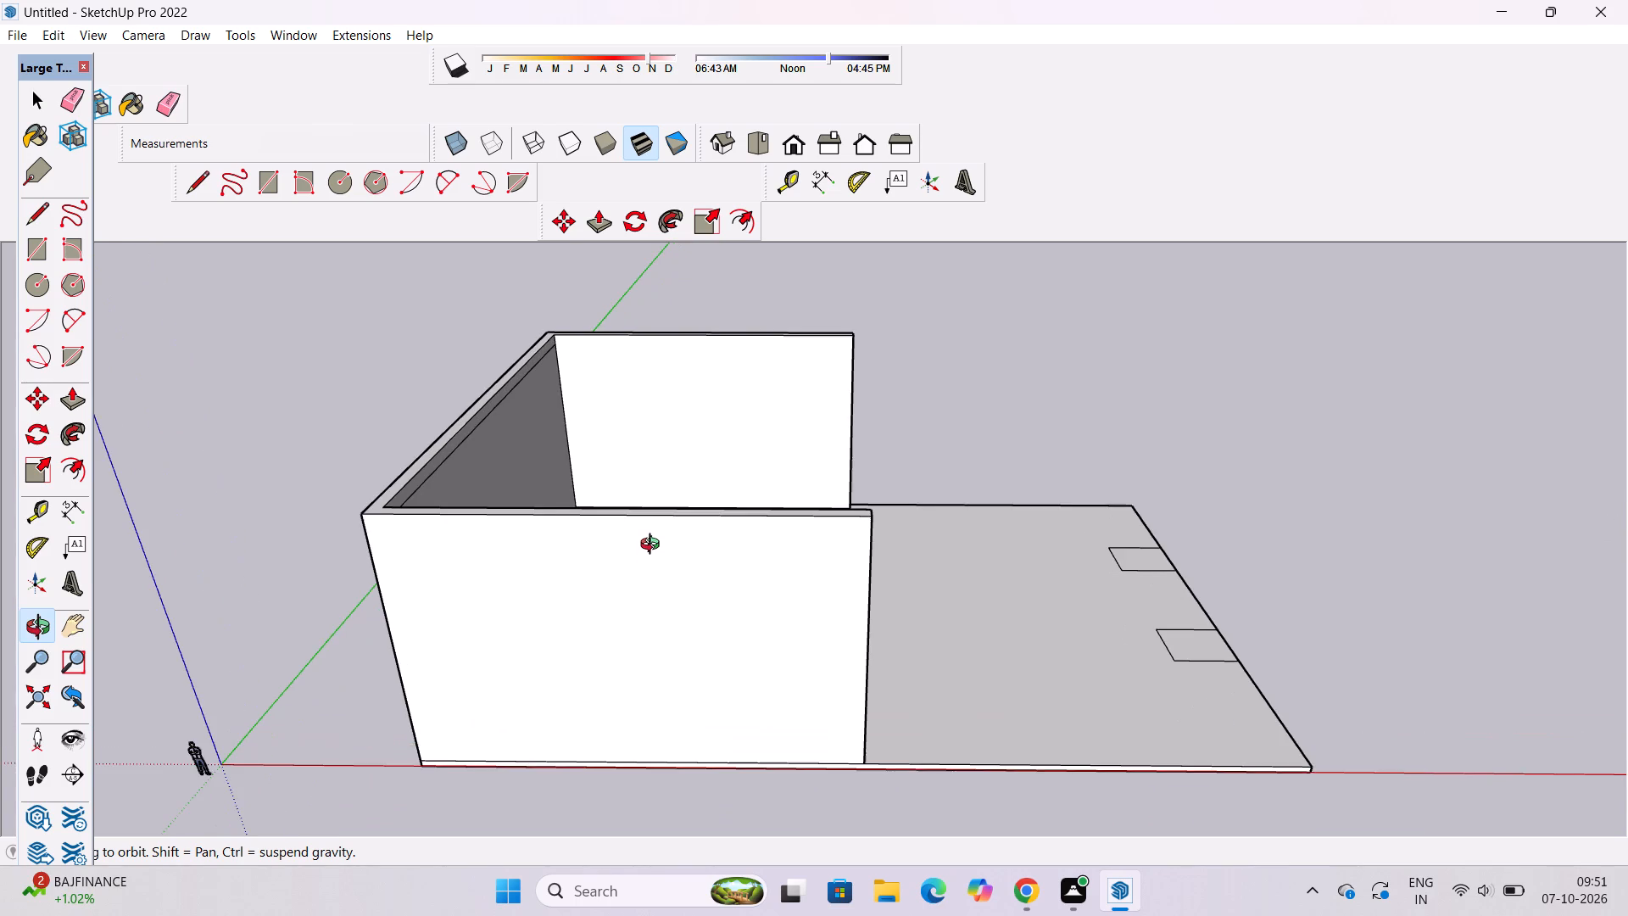
pyautogui.scroll(-1, 654, 546)
pyautogui.keyDown('shift'); pyautogui.moveTo(662, 511); pyautogui.dragTo(655, 522); pyautogui.keyUp('shift')
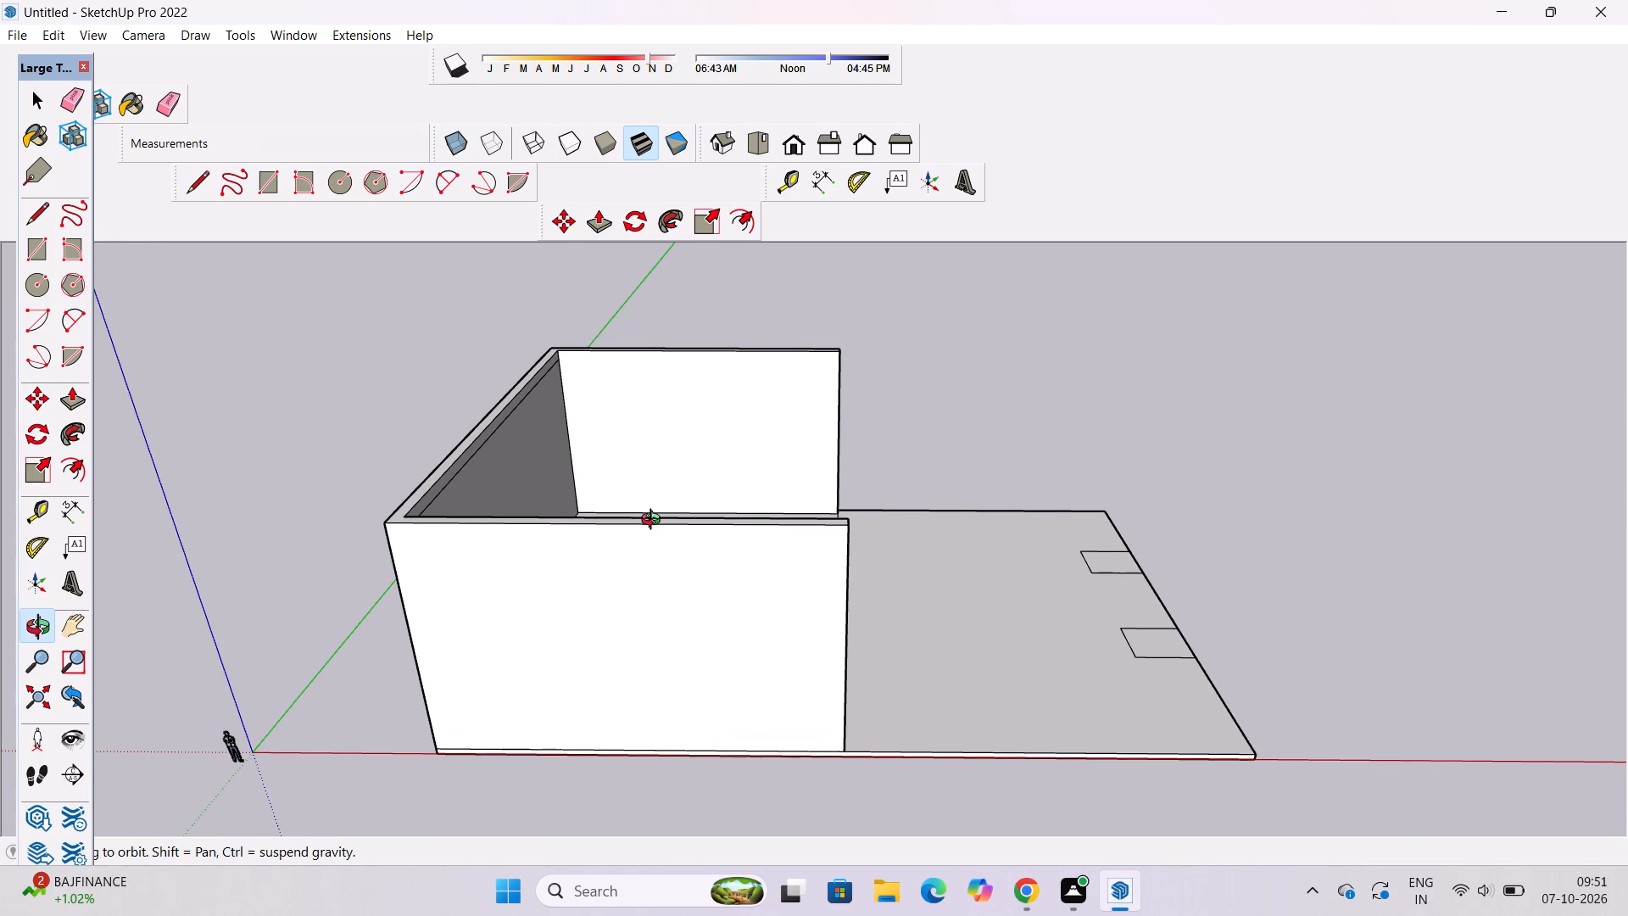
pyautogui.scroll(-3, 653, 522)
pyautogui.keyDown('shift'); pyautogui.moveTo(651, 522); pyautogui.dragTo(648, 532); pyautogui.keyUp('shift')
pyautogui.keyDown('shift'); pyautogui.moveTo(648, 532); pyautogui.dragTo(648, 539); pyautogui.keyUp('shift')
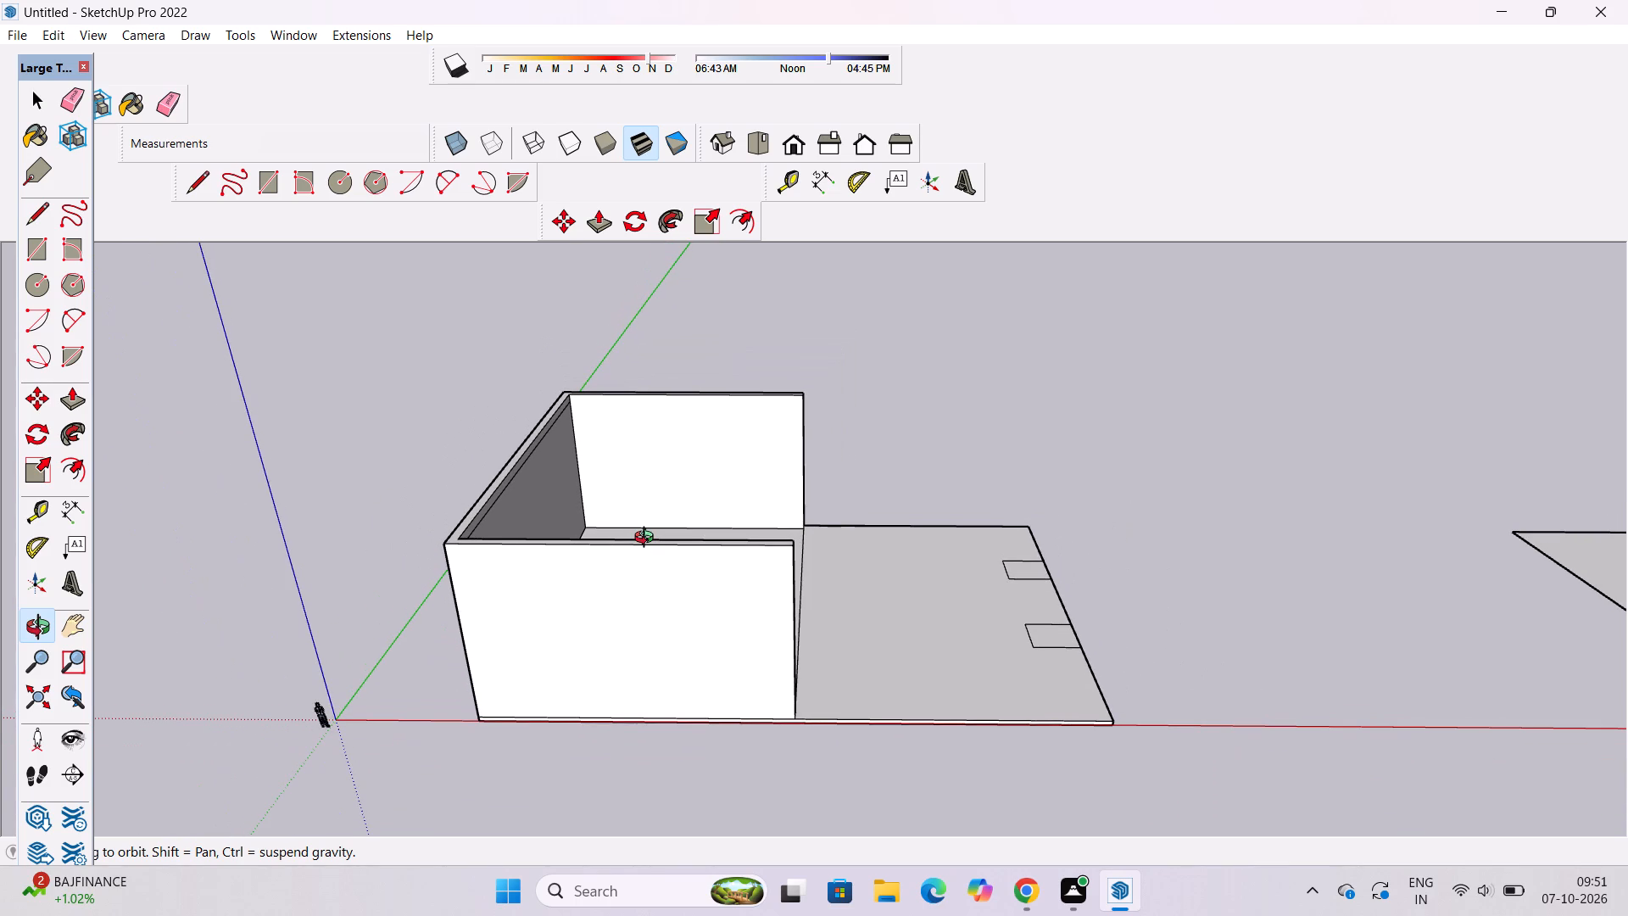
pyautogui.keyDown('shift'); pyautogui.moveTo(648, 539); pyautogui.dragTo(636, 560); pyautogui.keyUp('shift')
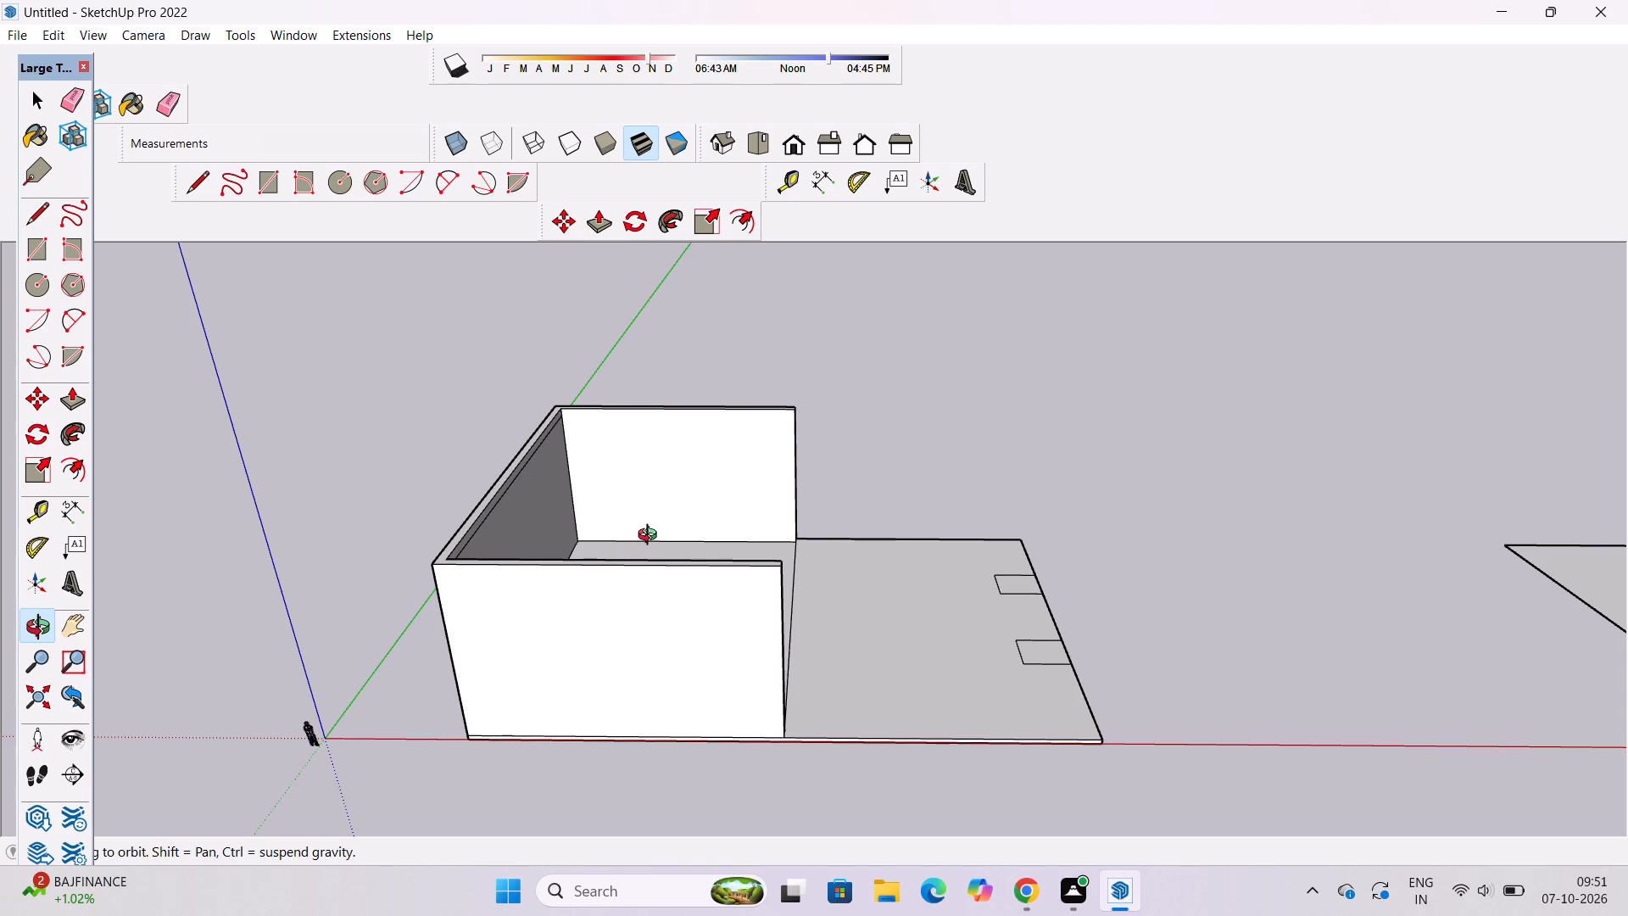
pyautogui.keyDown('shift'); pyautogui.click(651, 536); pyautogui.keyUp('shift')
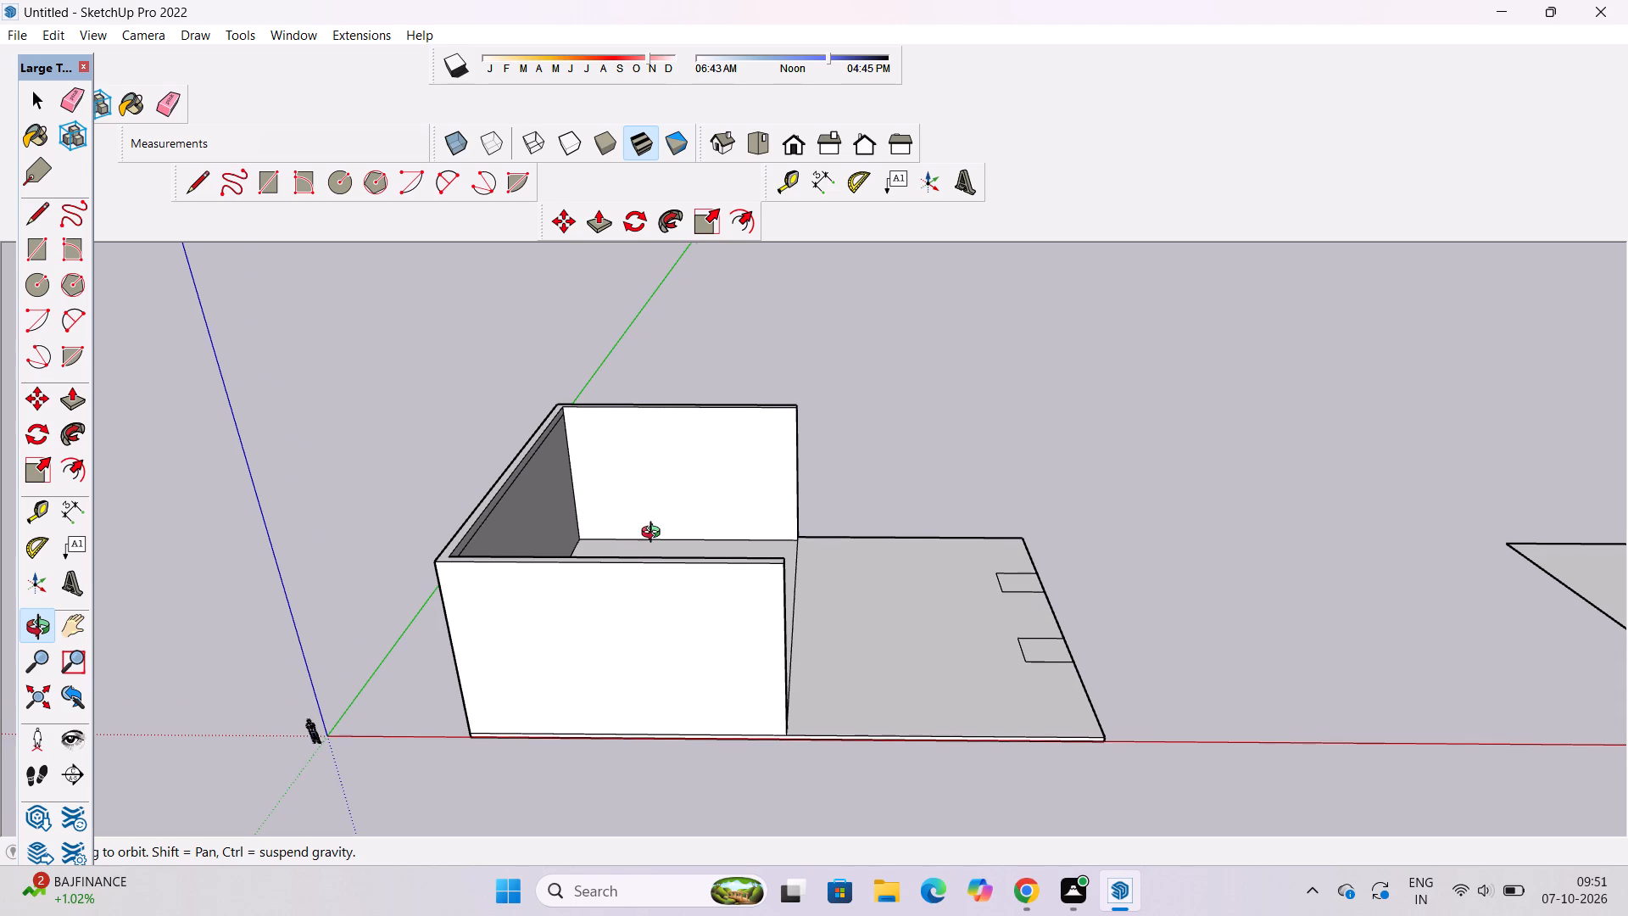
pyautogui.scroll(-2, 655, 534)
pyautogui.keyDown('shift'); pyautogui.moveTo(675, 579); pyautogui.dragTo(675, 559); pyautogui.keyUp('shift')
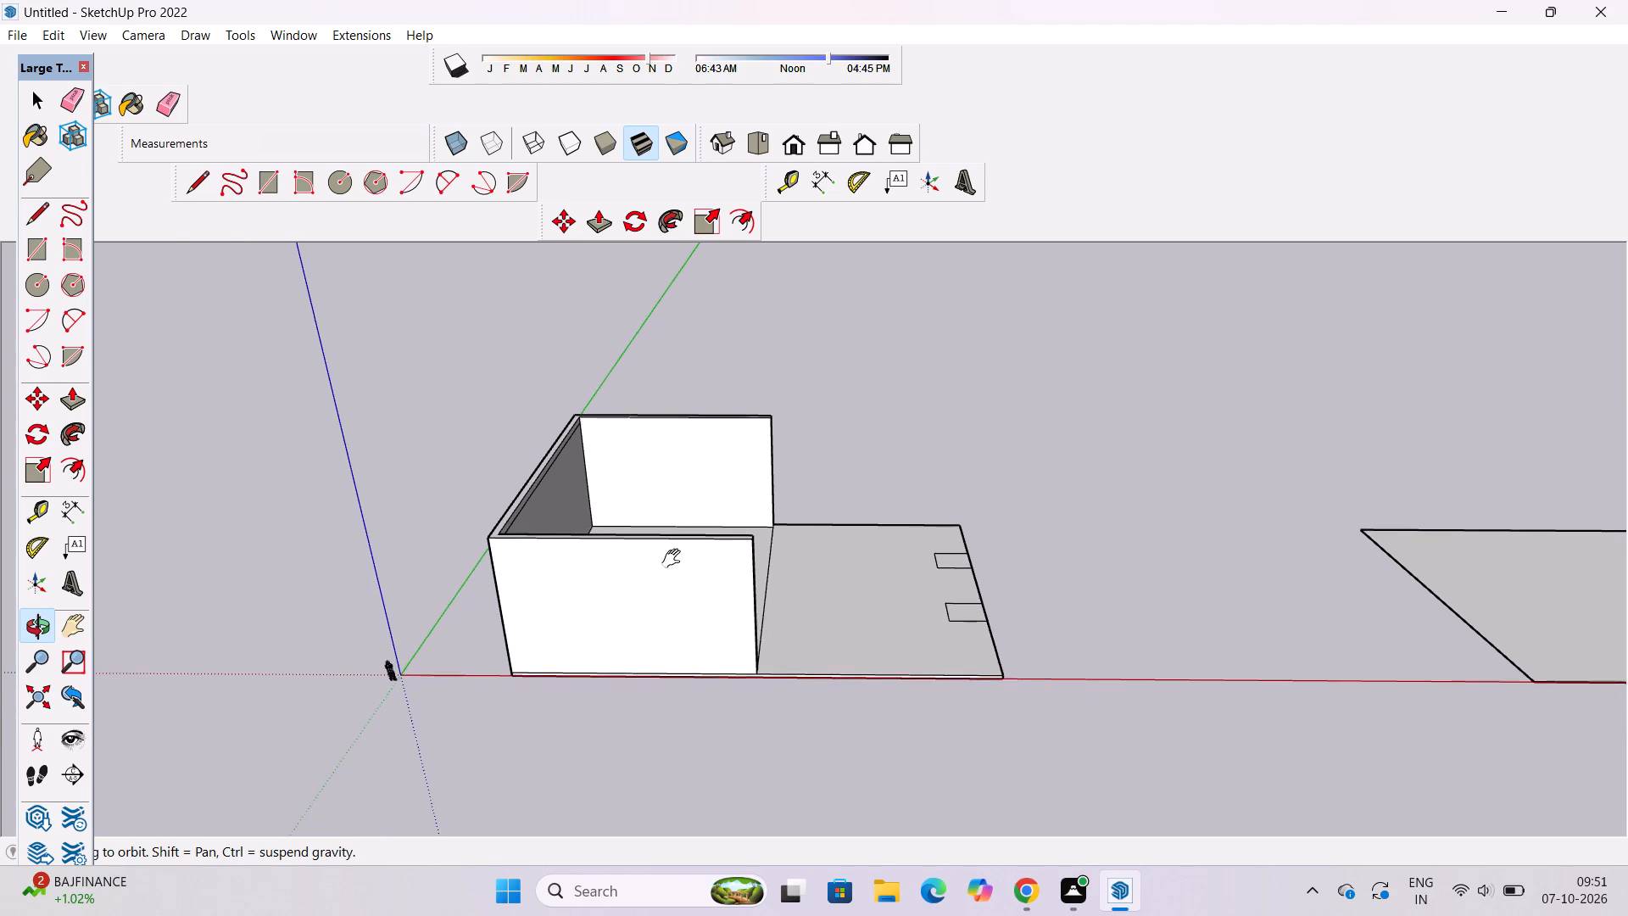
pyautogui.keyDown('shift'); pyautogui.moveTo(675, 559); pyautogui.dragTo(675, 552); pyautogui.keyUp('shift')
pyautogui.moveTo(681, 567); pyautogui.dragTo(682, 587)
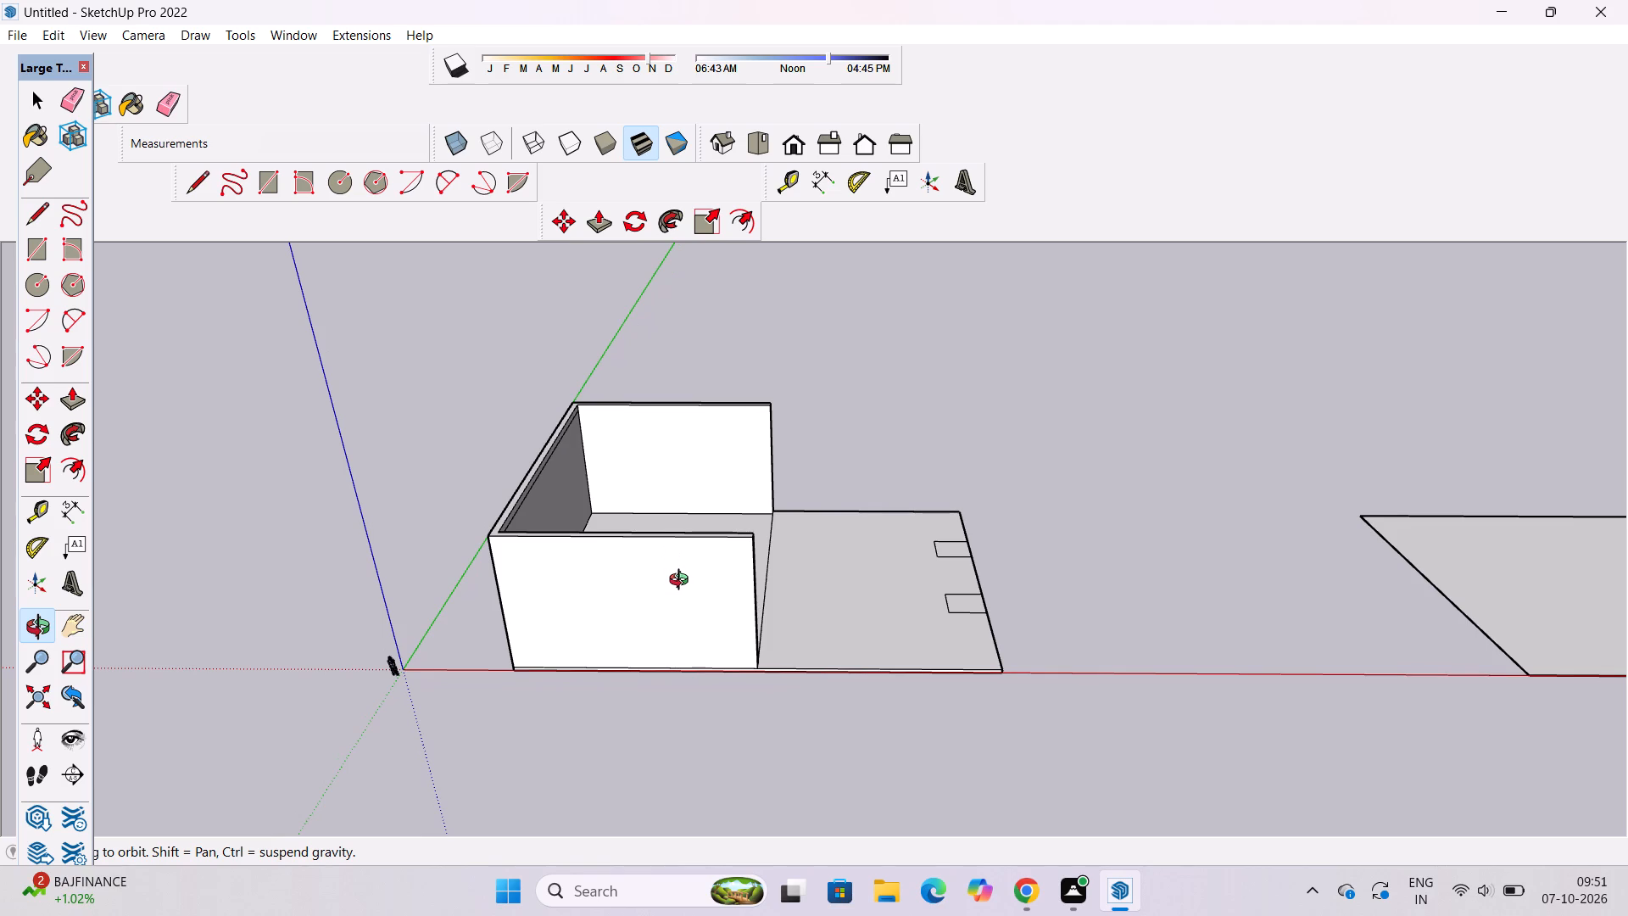
pyautogui.keyDown('shift'); pyautogui.moveTo(683, 582); pyautogui.dragTo(711, 570); pyautogui.keyUp('shift')
pyautogui.scroll(-2, 713, 567)
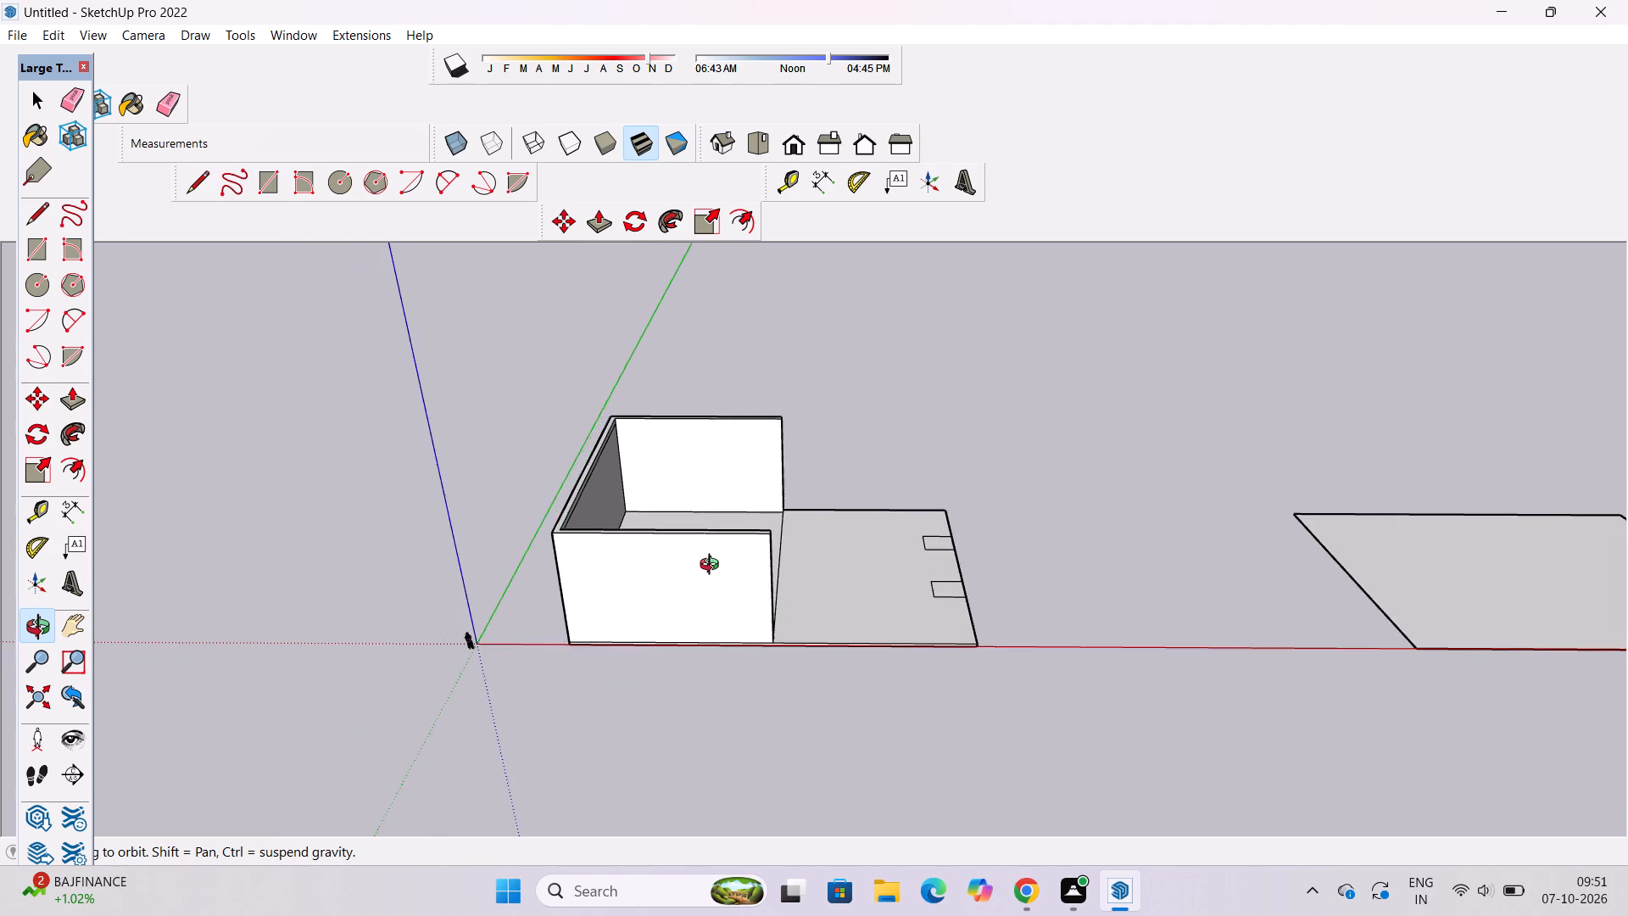
pyautogui.moveTo(714, 567); pyautogui.dragTo(867, 646)
pyautogui.scroll(5, 892, 657)
pyautogui.keyDown('shift'); pyautogui.moveTo(880, 630); pyautogui.dragTo(805, 682); pyautogui.keyUp('shift')
pyautogui.moveTo(799, 681); pyautogui.dragTo(643, 673)
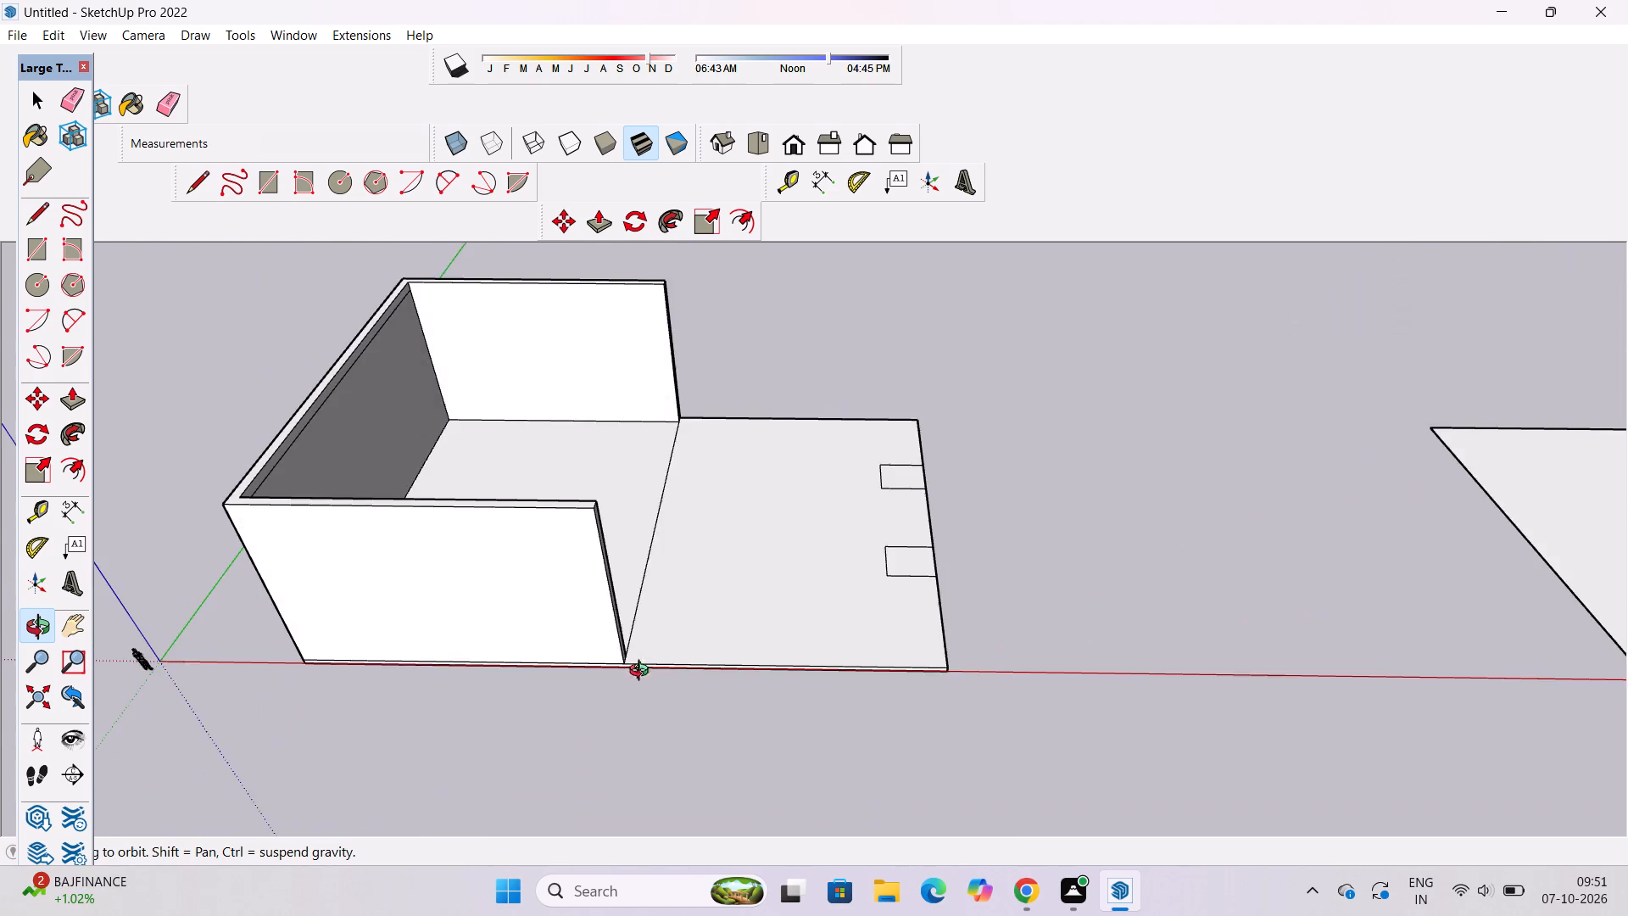
pyautogui.keyDown('shift'); pyautogui.moveTo(664, 638); pyautogui.dragTo(688, 673); pyautogui.keyUp('shift')
pyautogui.moveTo(692, 673); pyautogui.dragTo(707, 656)
pyautogui.scroll(2, 673, 639)
pyautogui.keyDown('shift'); pyautogui.moveTo(673, 639); pyautogui.dragTo(746, 627); pyautogui.keyUp('shift')
# Move the entire walled slab from its bottom corner about 11' 1 1/2" away from the red axis.
pyautogui.press('space')
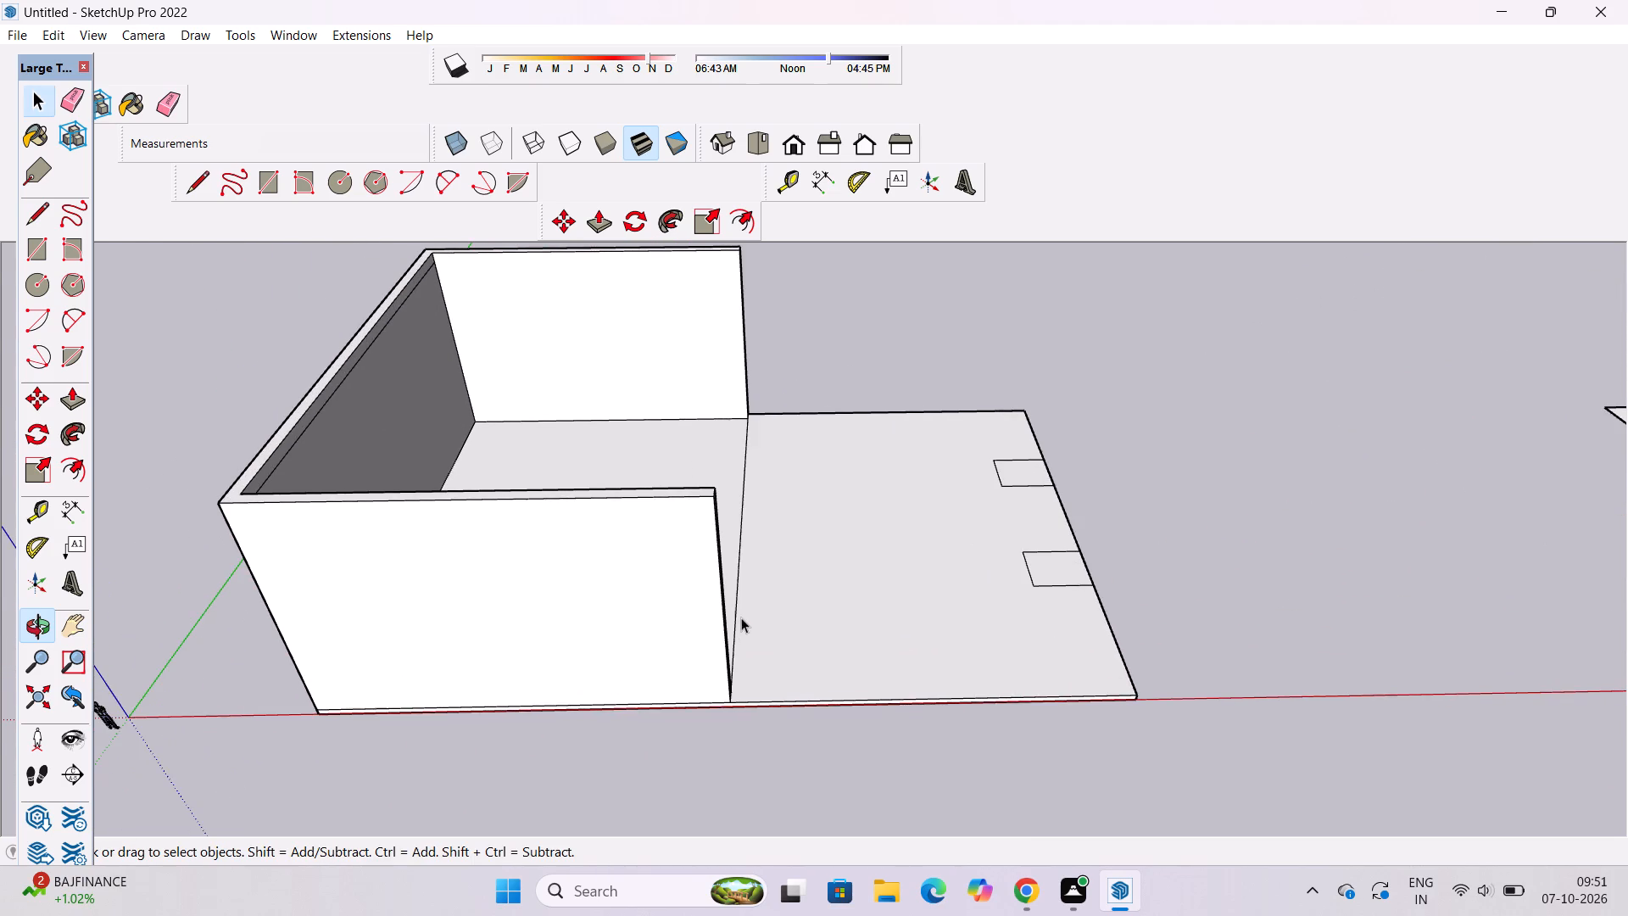
pyautogui.scroll(-2, 741, 617)
pyautogui.tripleClick(766, 603)
pyautogui.click(766, 603)
pyautogui.press('m')
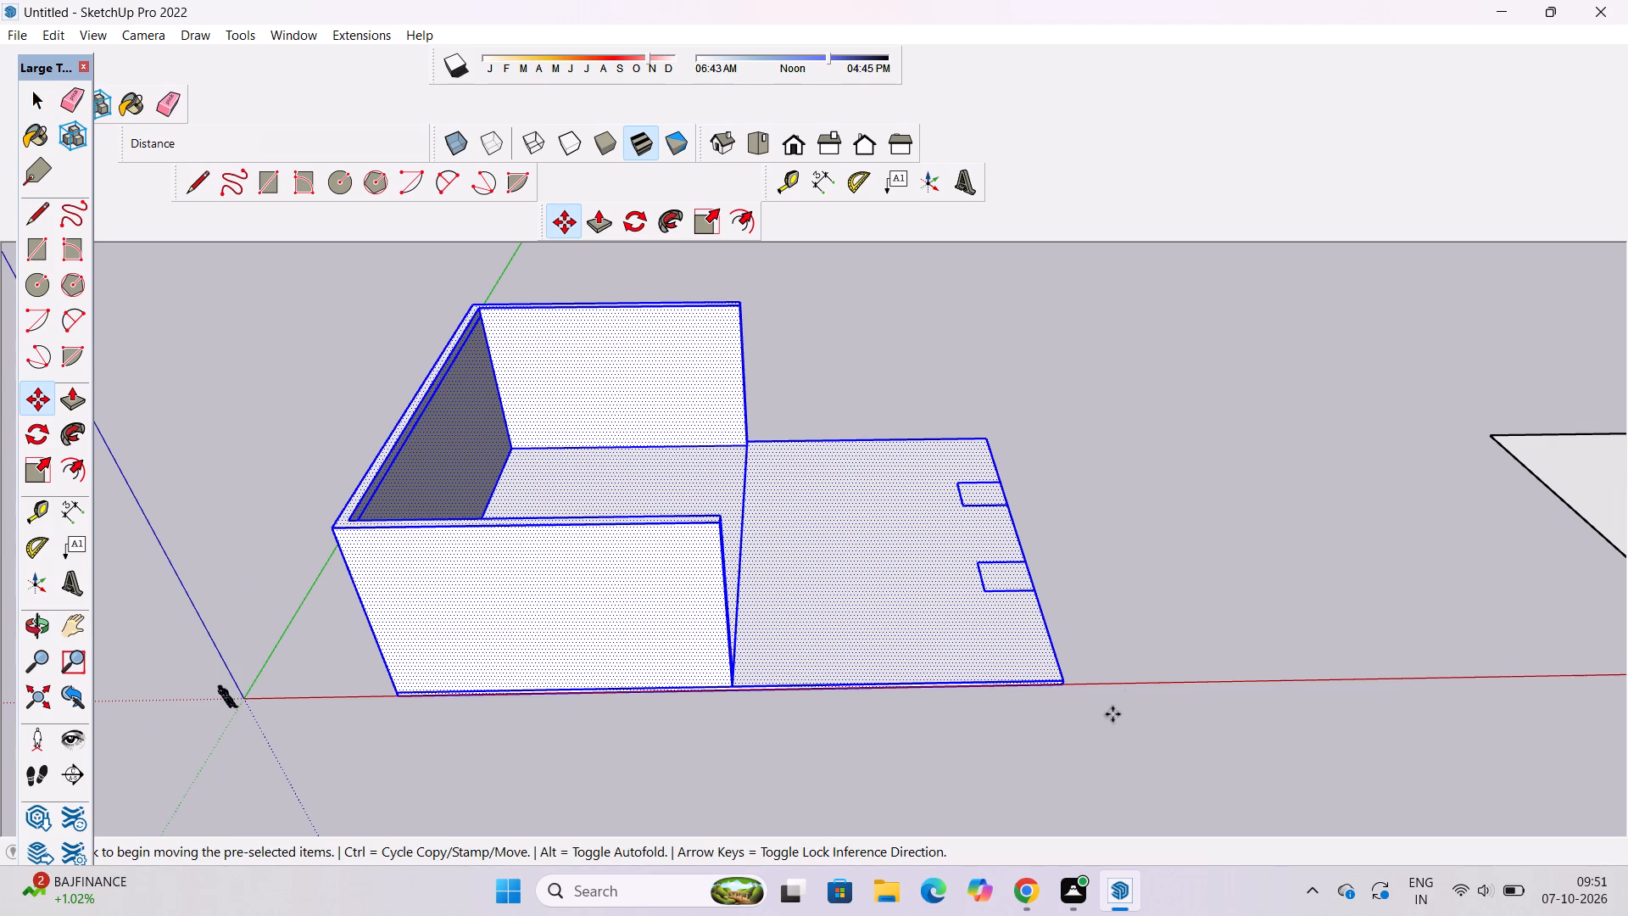
pyautogui.scroll(12, 1097, 679)
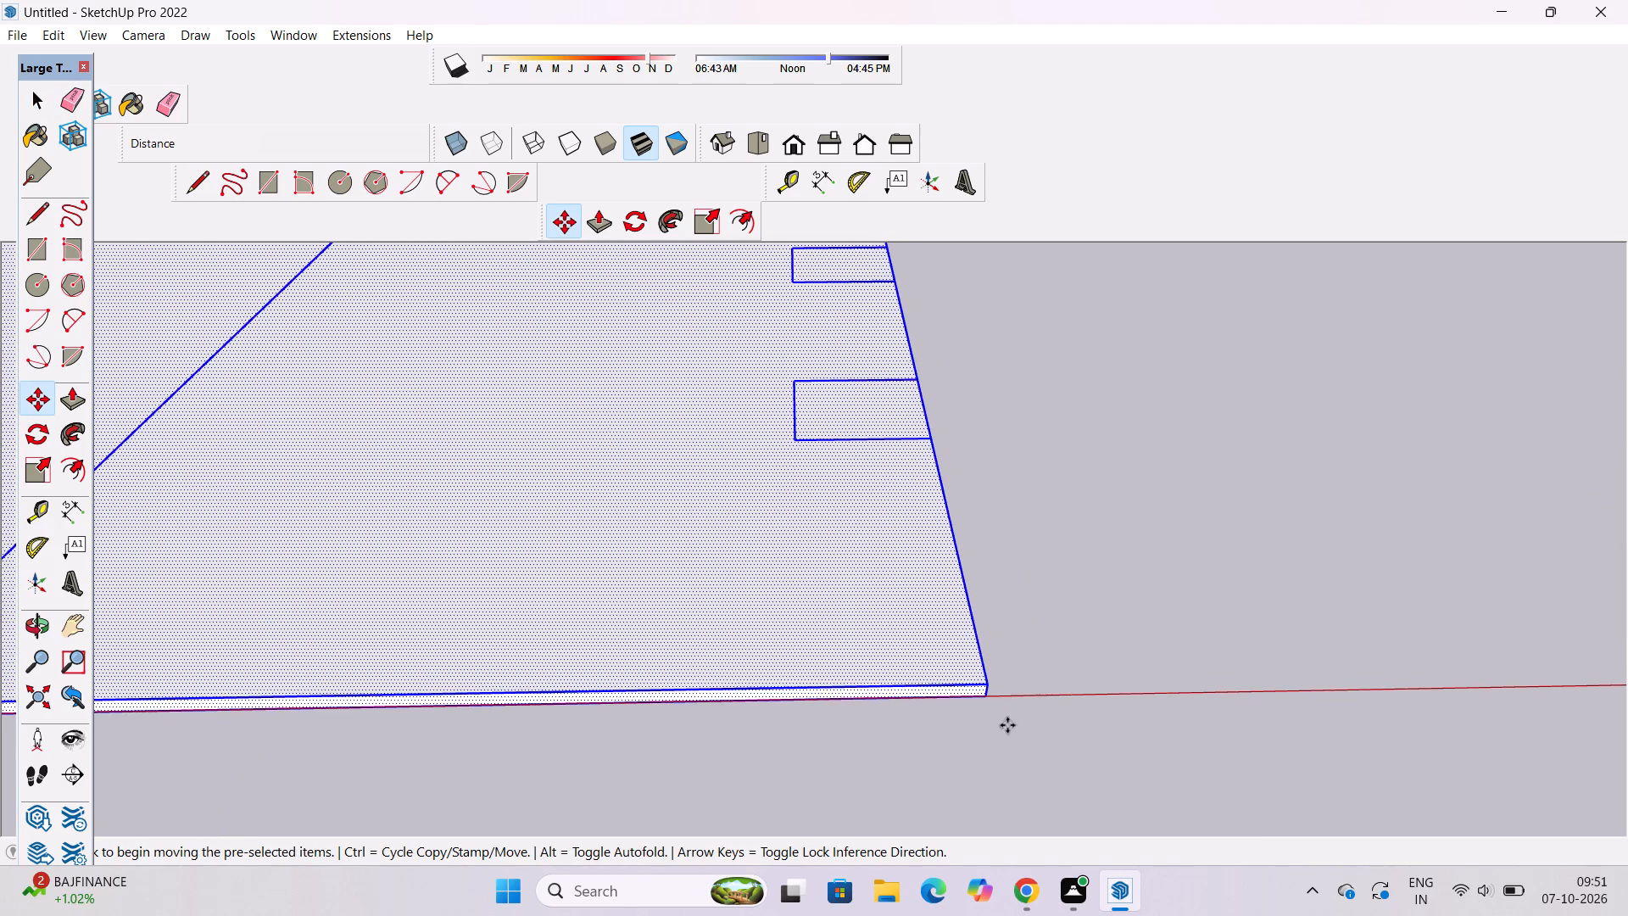
pyautogui.scroll(2, 996, 734)
pyautogui.click(979, 691)
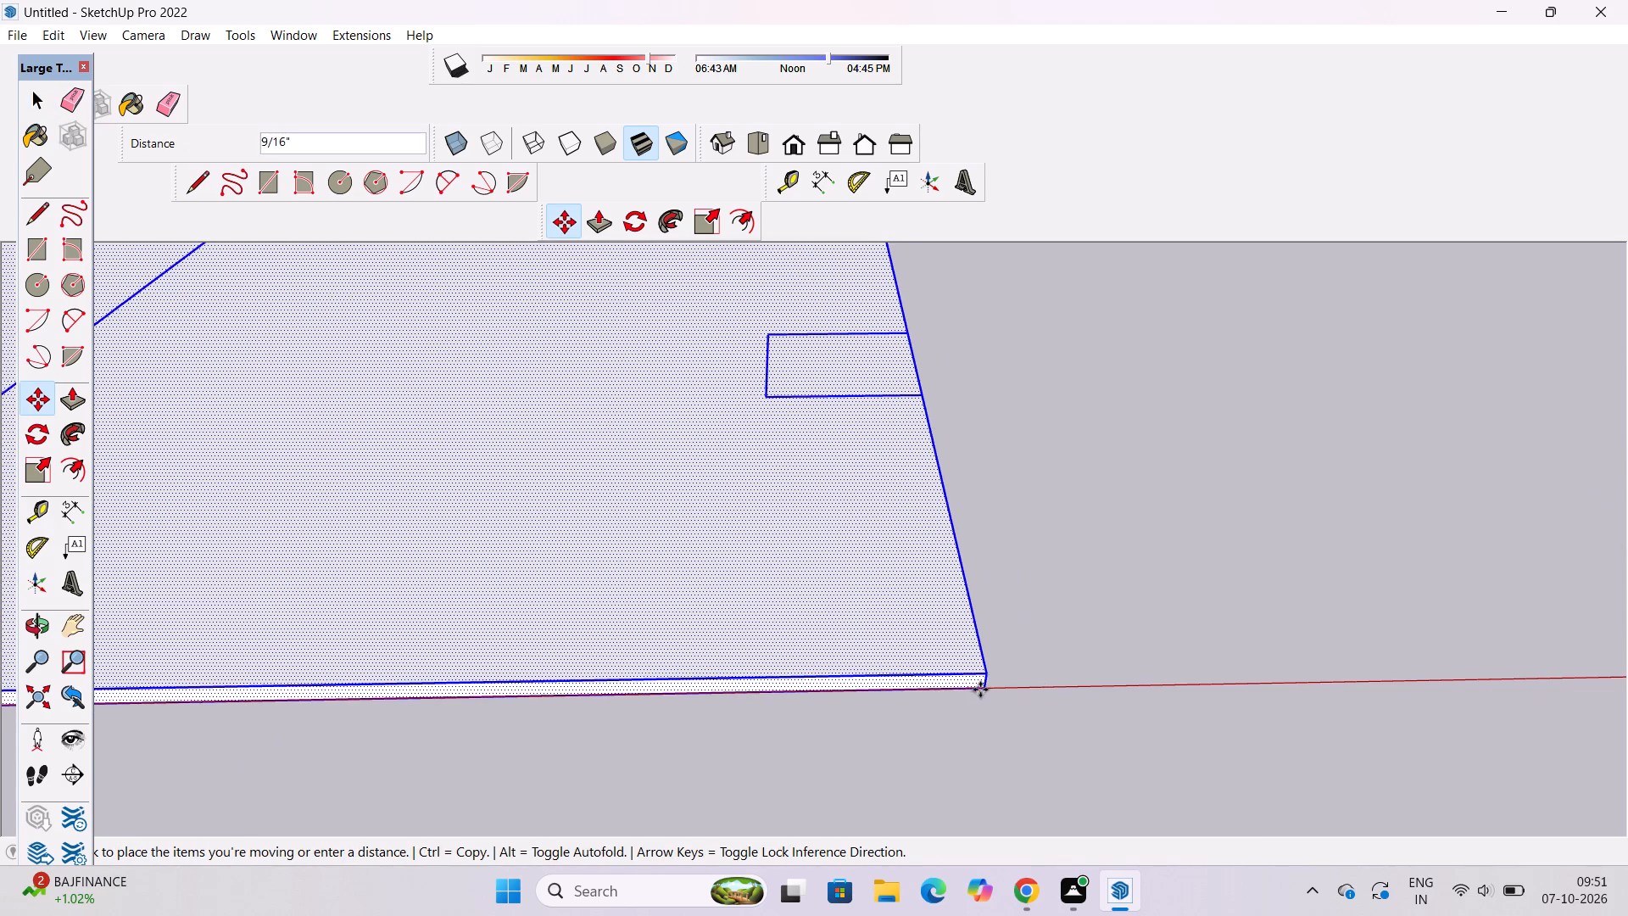
pyautogui.scroll(-7, 974, 672)
pyautogui.click(973, 603)
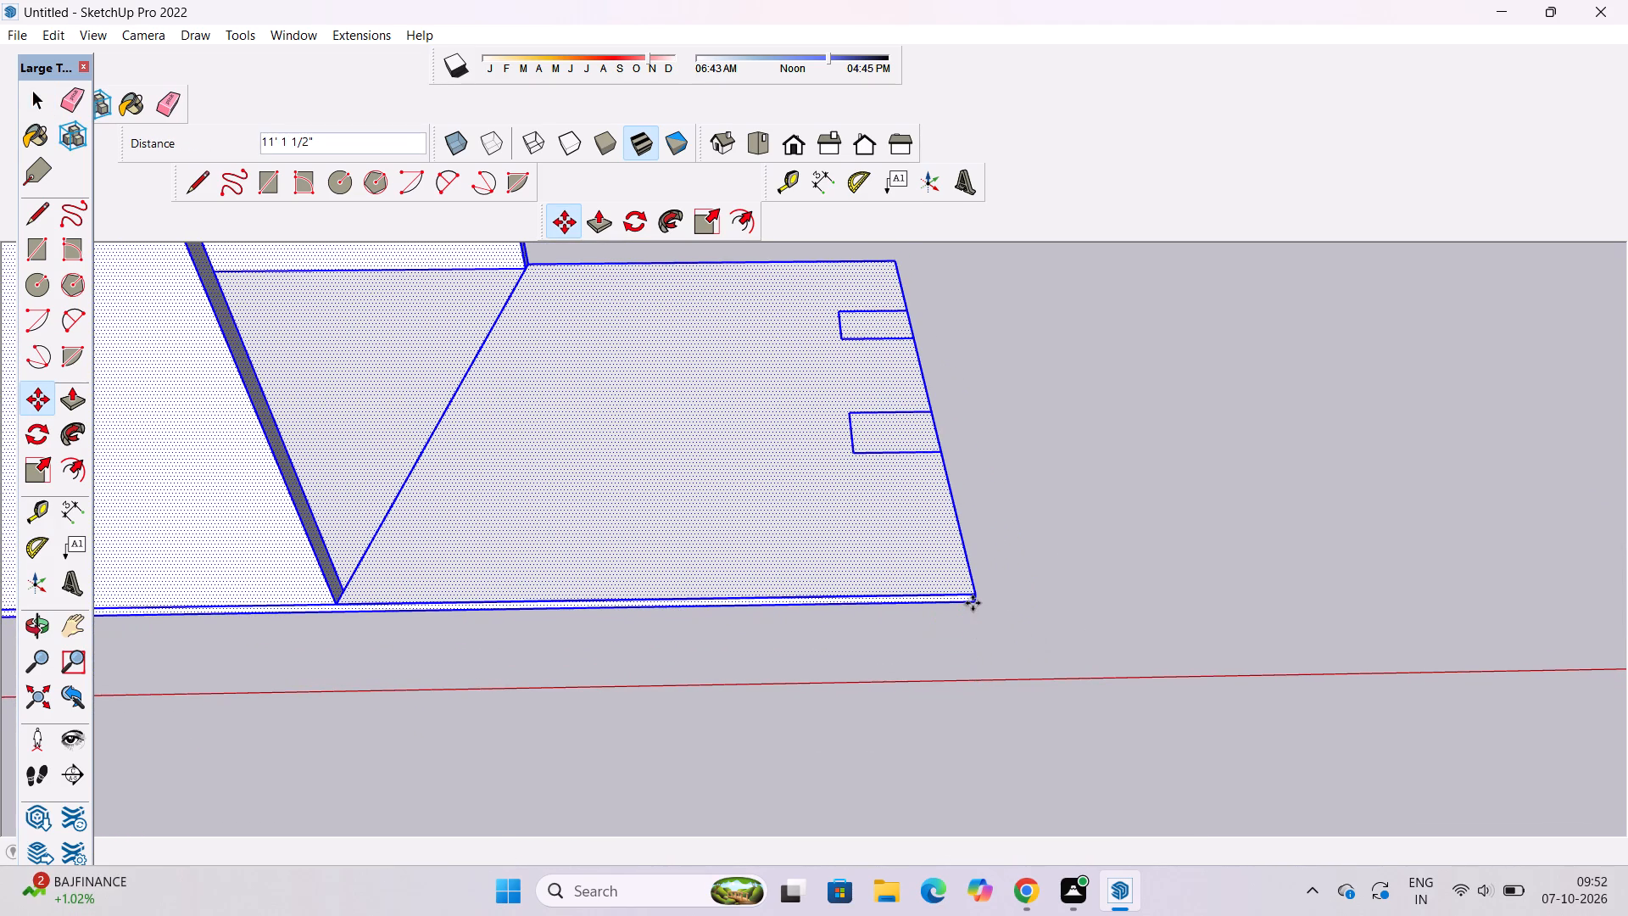
pyautogui.press('space')
pyautogui.click(1112, 570)
# Examine the moved slab and the outer sides of its walls from several angles, including the side facing the red axis.
pyautogui.press('o')
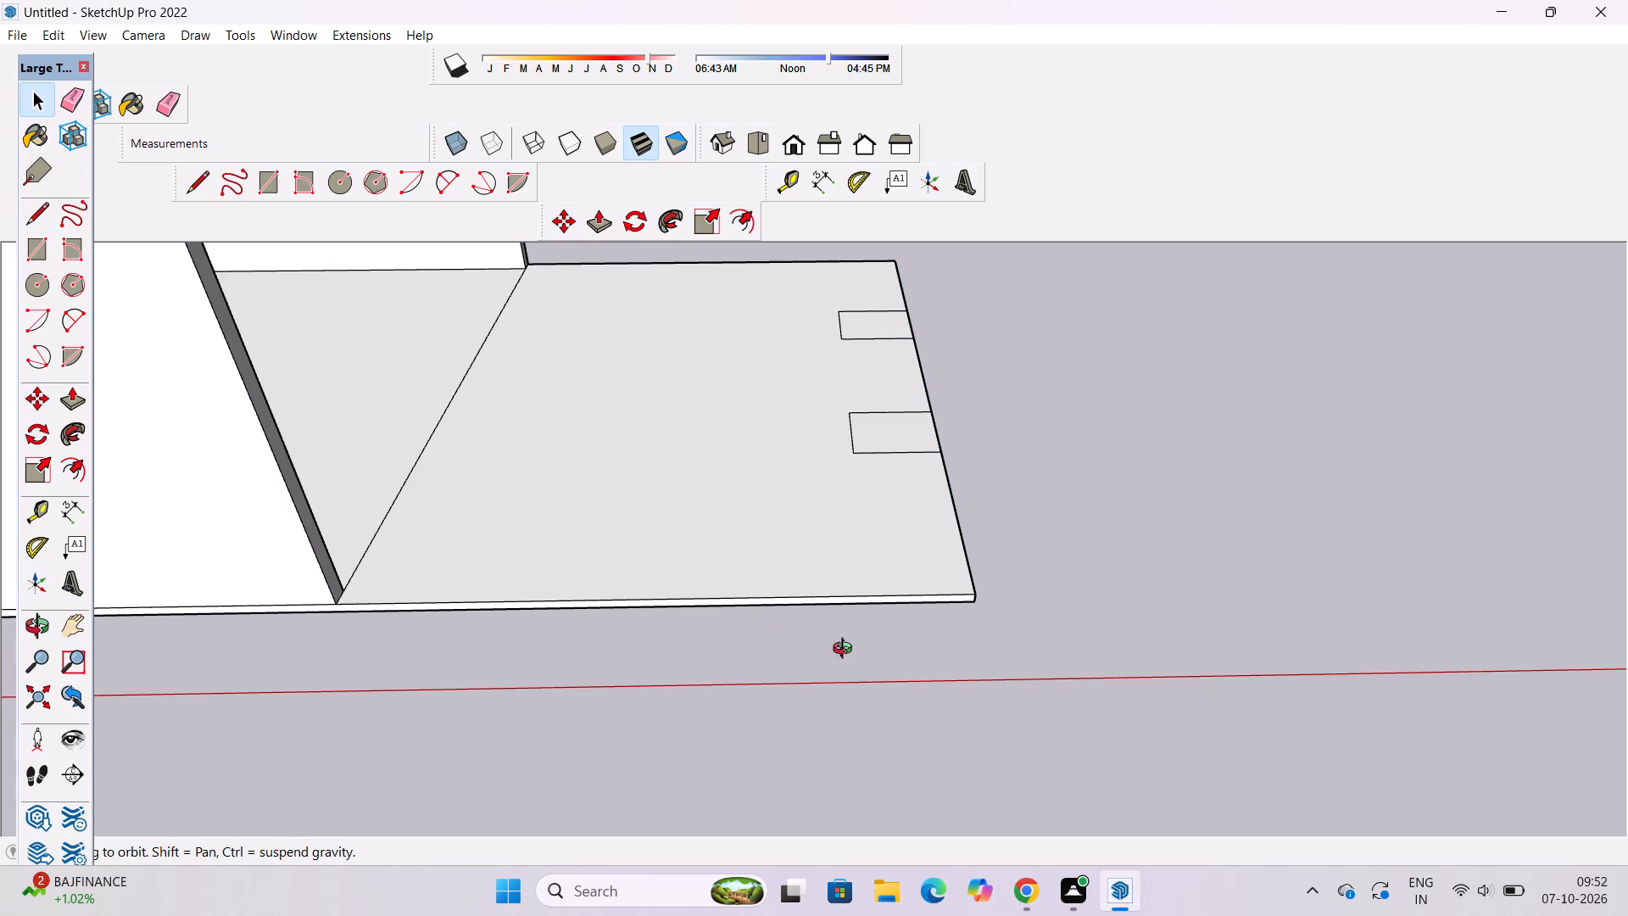
pyautogui.keyDown('shift'); pyautogui.moveTo(846, 651); pyautogui.dragTo(1096, 748); pyautogui.keyUp('shift')
pyautogui.scroll(-4, 1101, 747)
pyautogui.keyDown('shift'); pyautogui.moveTo(925, 737); pyautogui.dragTo(1022, 778); pyautogui.keyUp('shift')
pyautogui.scroll(2, 630, 824)
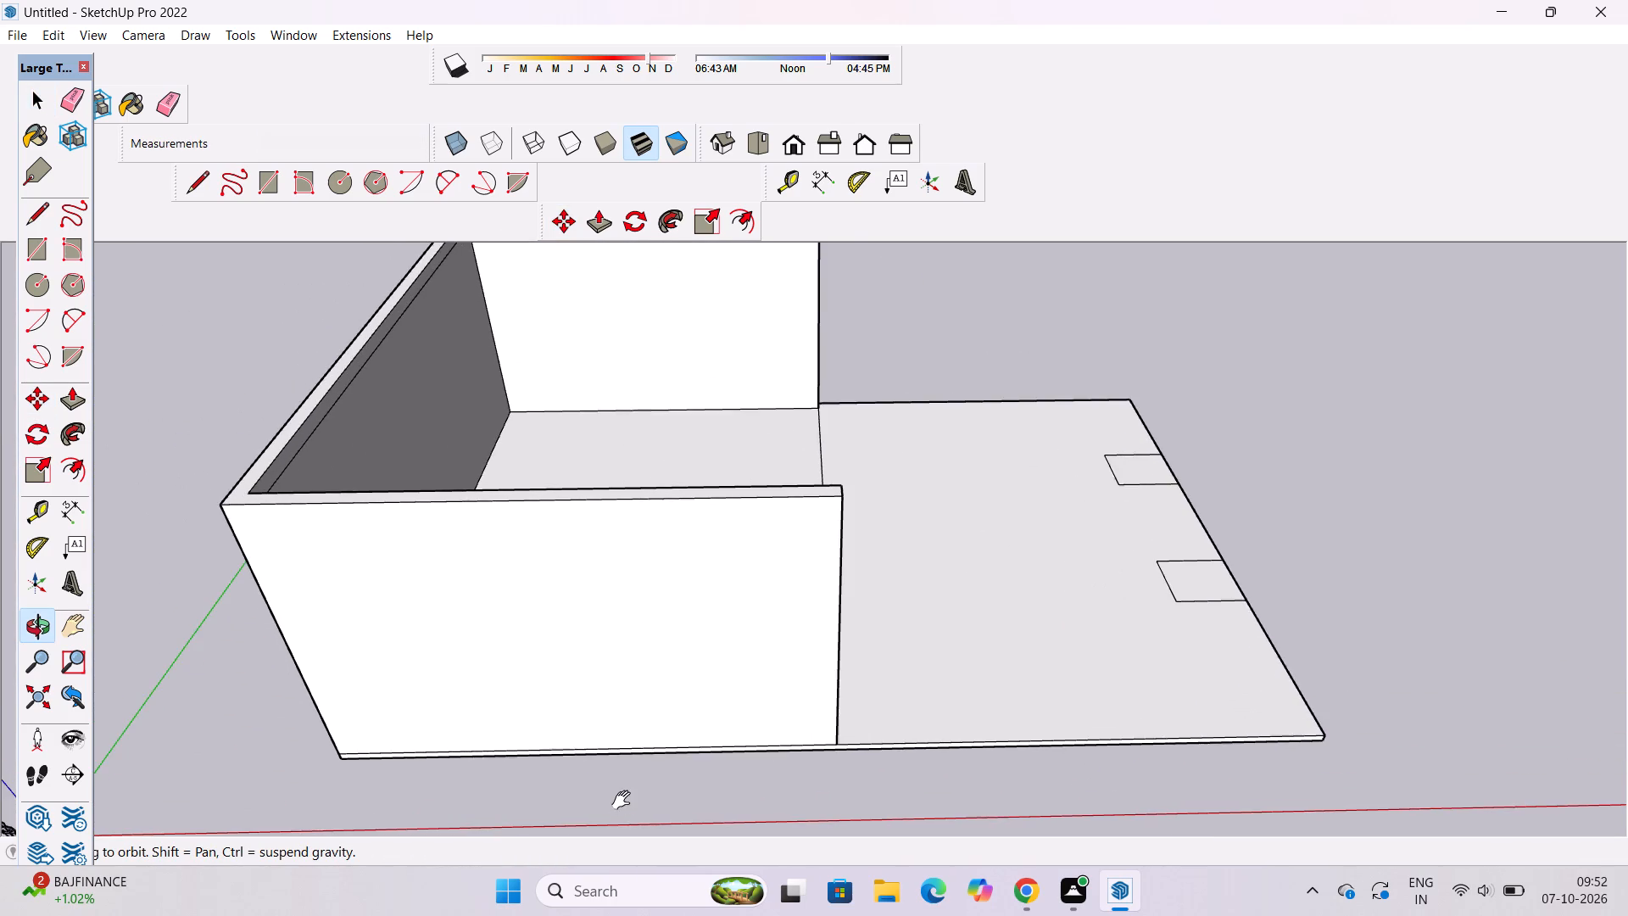
pyautogui.keyDown('shift'); pyautogui.moveTo(625, 801); pyautogui.dragTo(692, 640); pyautogui.keyUp('shift')
pyautogui.moveTo(662, 667); pyautogui.dragTo(1091, 599)
pyautogui.keyDown('shift'); pyautogui.moveTo(1091, 599); pyautogui.dragTo(1088, 662); pyautogui.keyUp('shift')
pyautogui.moveTo(1071, 656); pyautogui.dragTo(1034, 636)
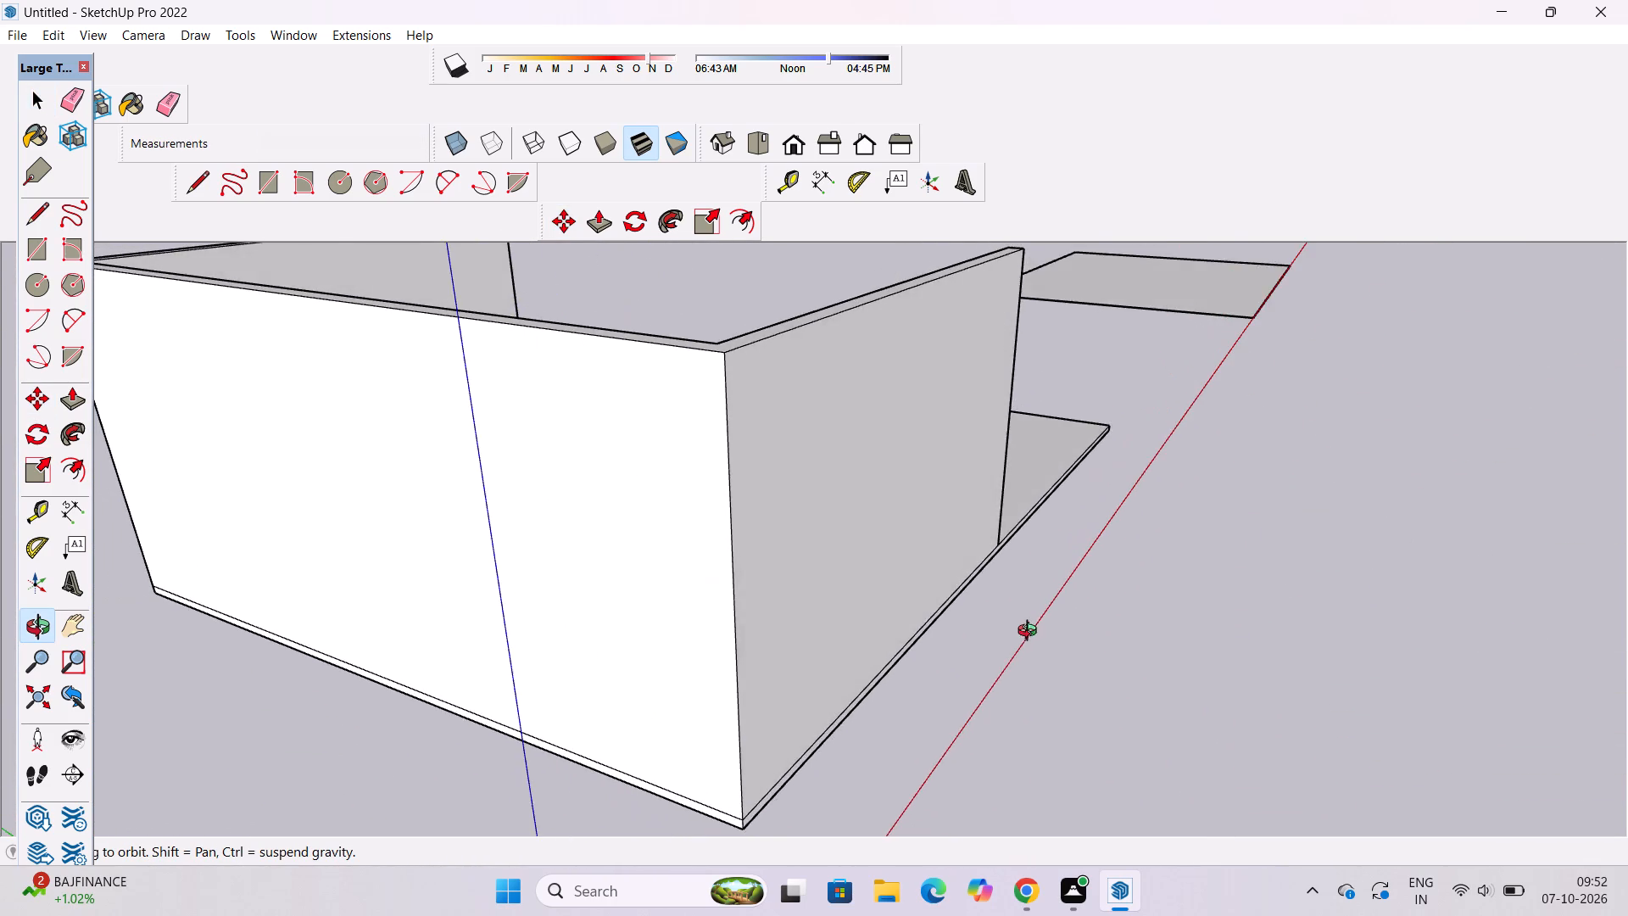
pyautogui.keyDown('shift'); pyautogui.moveTo(1031, 633); pyautogui.dragTo(1037, 663); pyautogui.keyUp('shift')
pyautogui.moveTo(1037, 663); pyautogui.dragTo(1005, 635)
pyautogui.keyDown('shift'); pyautogui.moveTo(939, 603); pyautogui.dragTo(978, 667); pyautogui.keyUp('shift')
pyautogui.moveTo(971, 690); pyautogui.dragTo(909, 631)
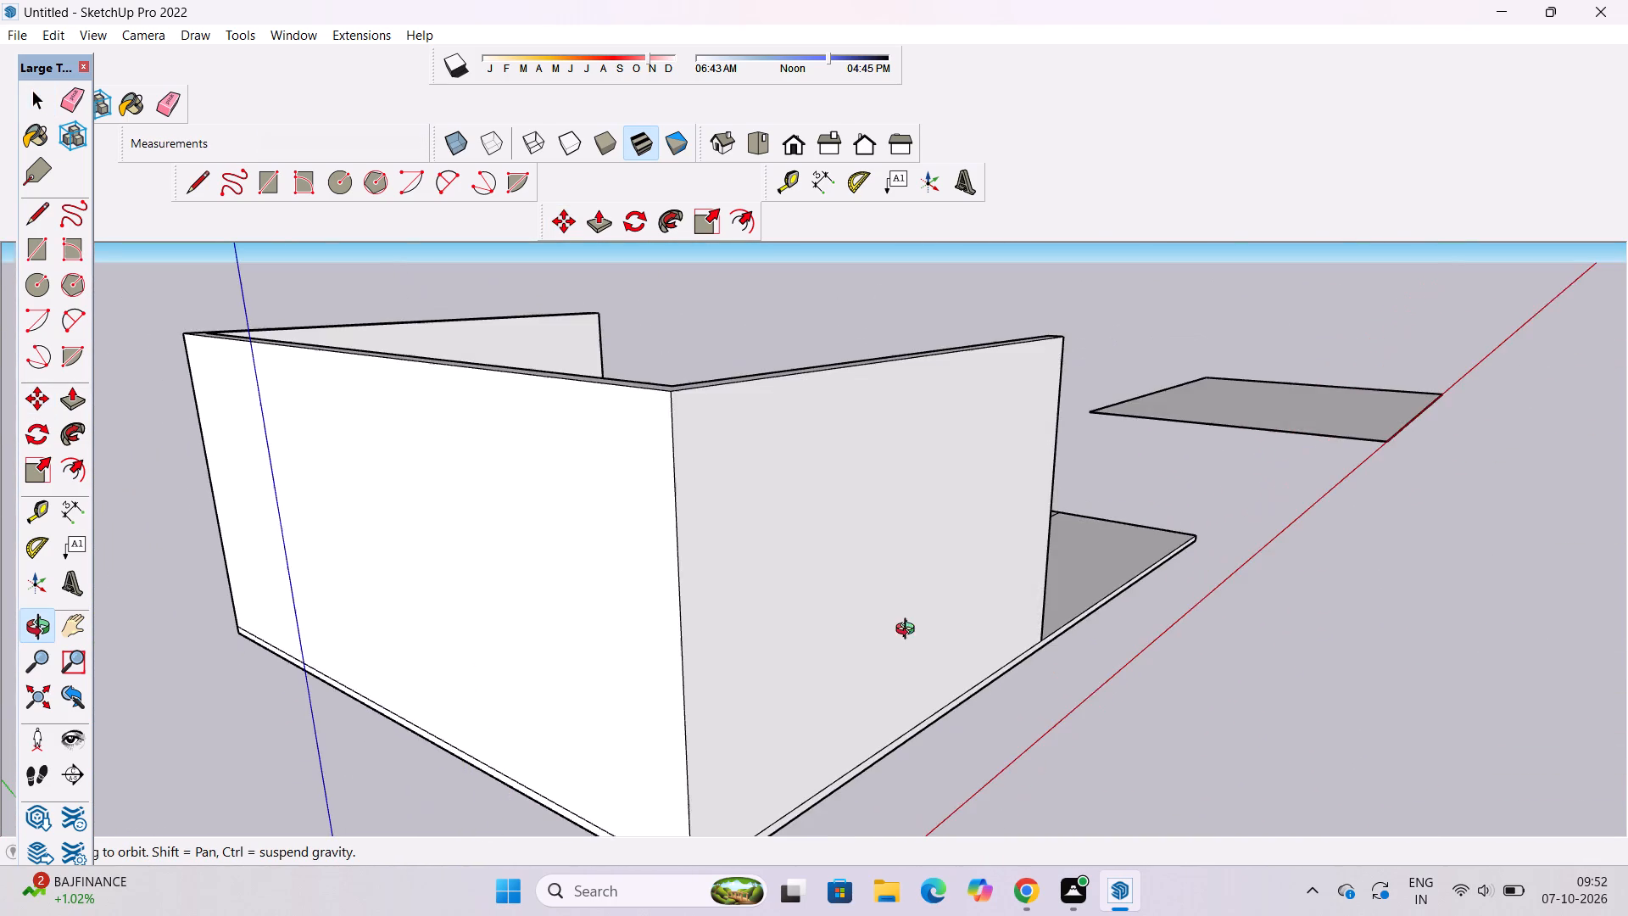
pyautogui.moveTo(909, 631); pyautogui.dragTo(928, 653)
pyautogui.scroll(-5, 878, 623)
pyautogui.moveTo(936, 636); pyautogui.dragTo(783, 589)
pyautogui.scroll(4, 887, 651)
pyautogui.moveTo(822, 660); pyautogui.dragTo(927, 689)
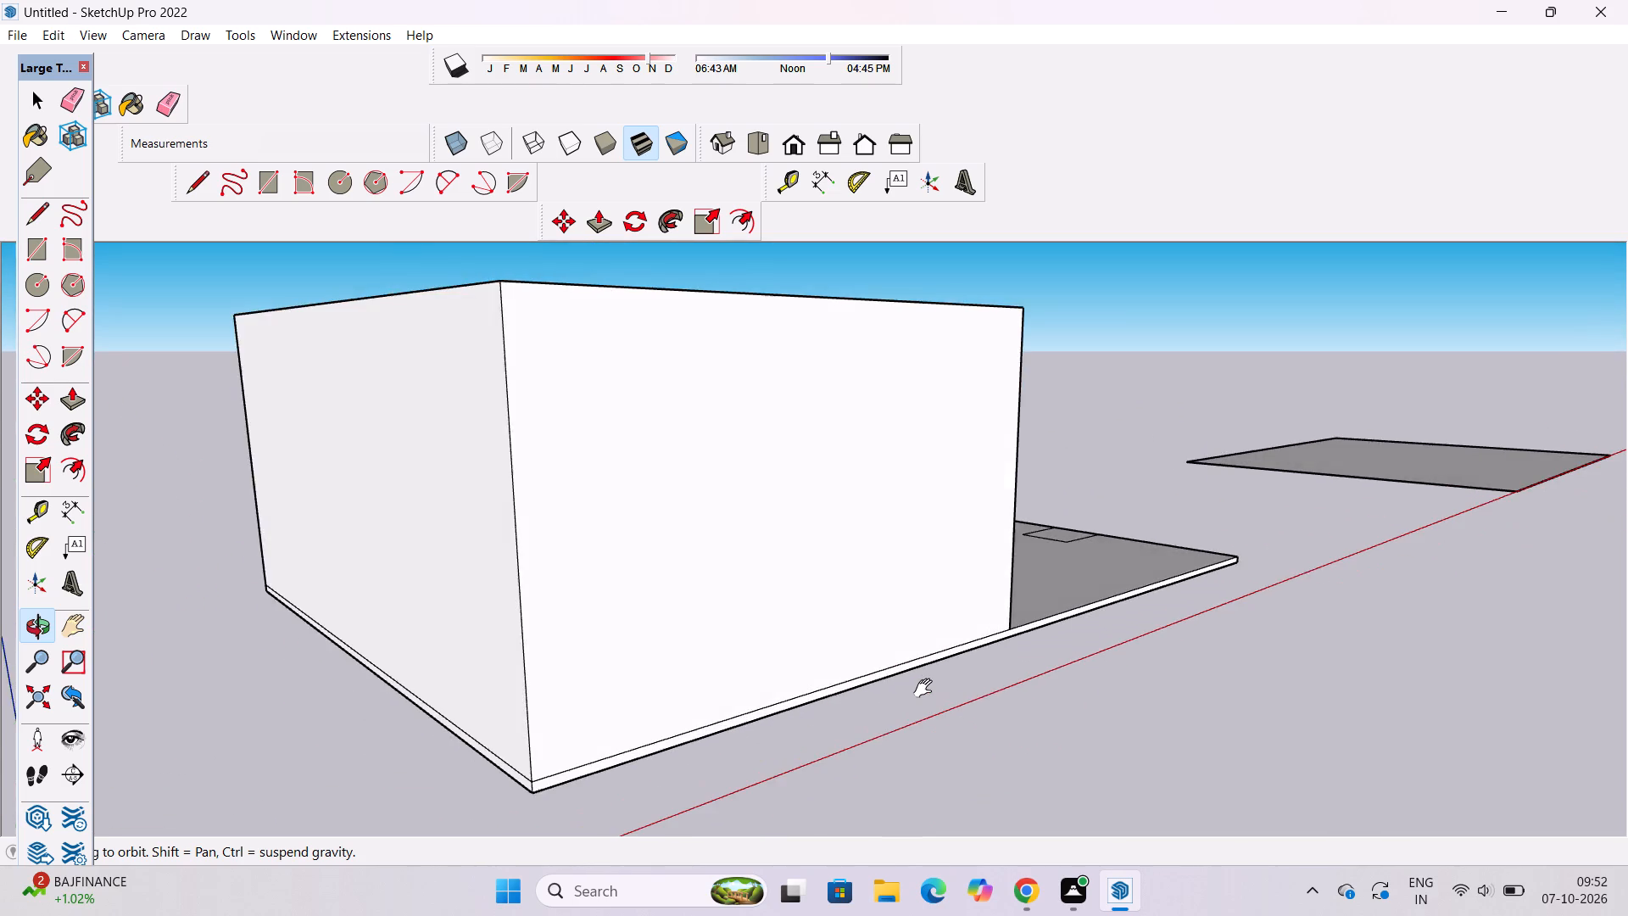
pyautogui.keyDown('shift'); pyautogui.moveTo(927, 689); pyautogui.dragTo(916, 690); pyautogui.keyUp('shift')
pyautogui.moveTo(916, 689); pyautogui.dragTo(998, 739)
# Push/Pull the slab's long edge face facing the red axis outward by 5'.
pyautogui.scroll(3, 878, 762)
pyautogui.keyDown('shift'); pyautogui.moveTo(878, 762); pyautogui.dragTo(819, 660); pyautogui.keyUp('shift')
pyautogui.moveTo(801, 664); pyautogui.dragTo(832, 641)
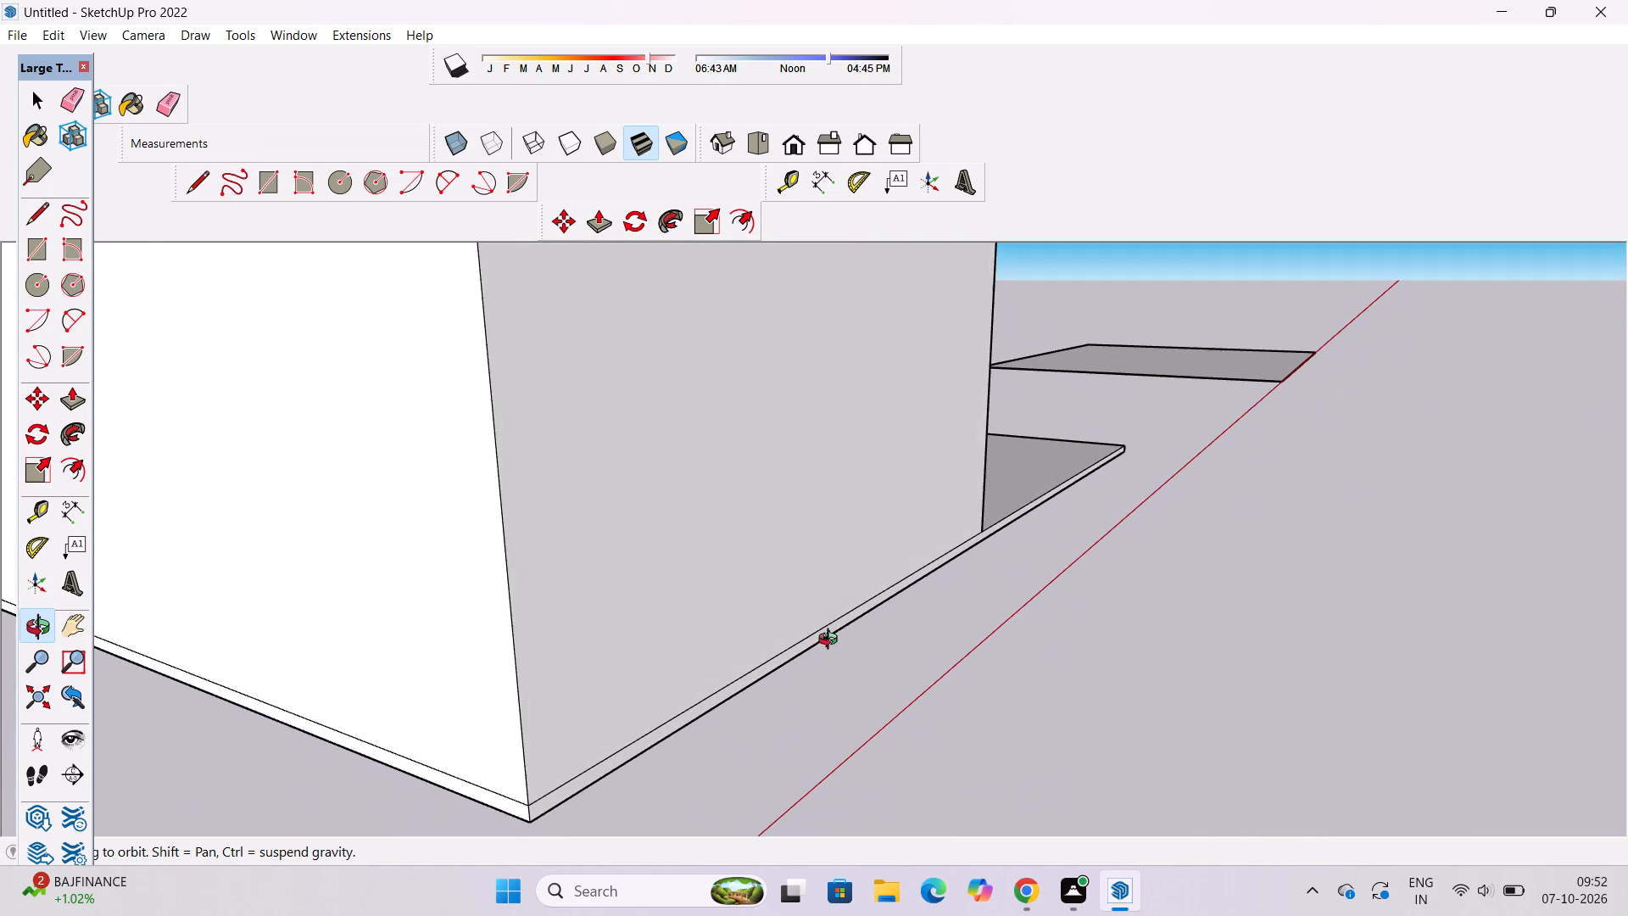
pyautogui.scroll(-4, 832, 641)
pyautogui.moveTo(832, 641); pyautogui.dragTo(803, 644)
pyautogui.press('p')
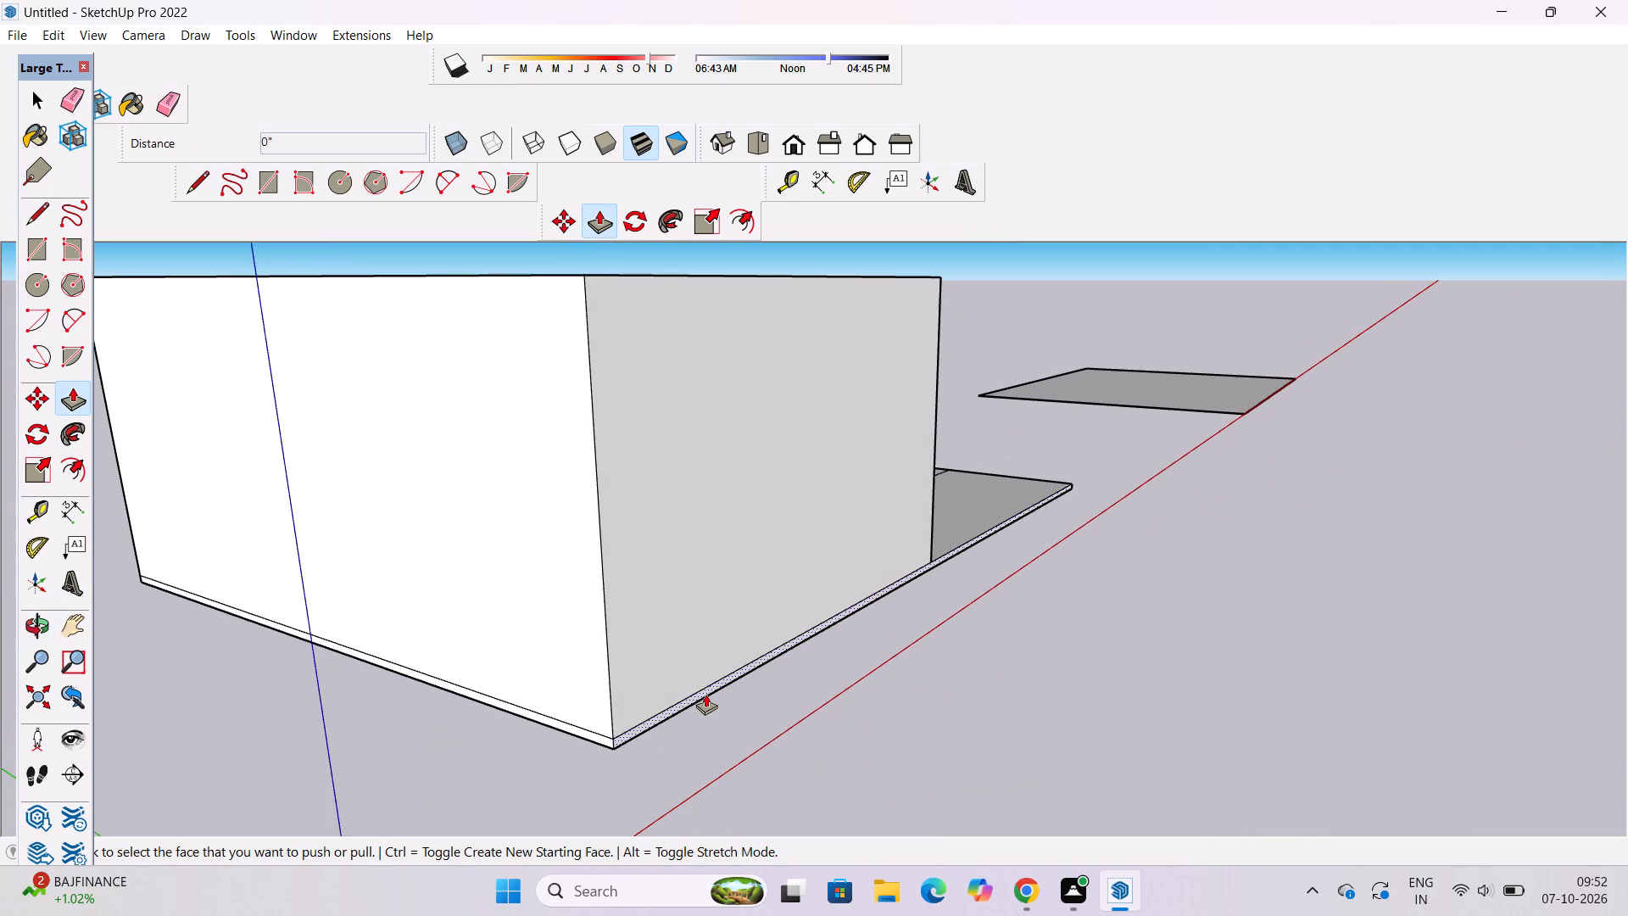
pyautogui.click(705, 694)
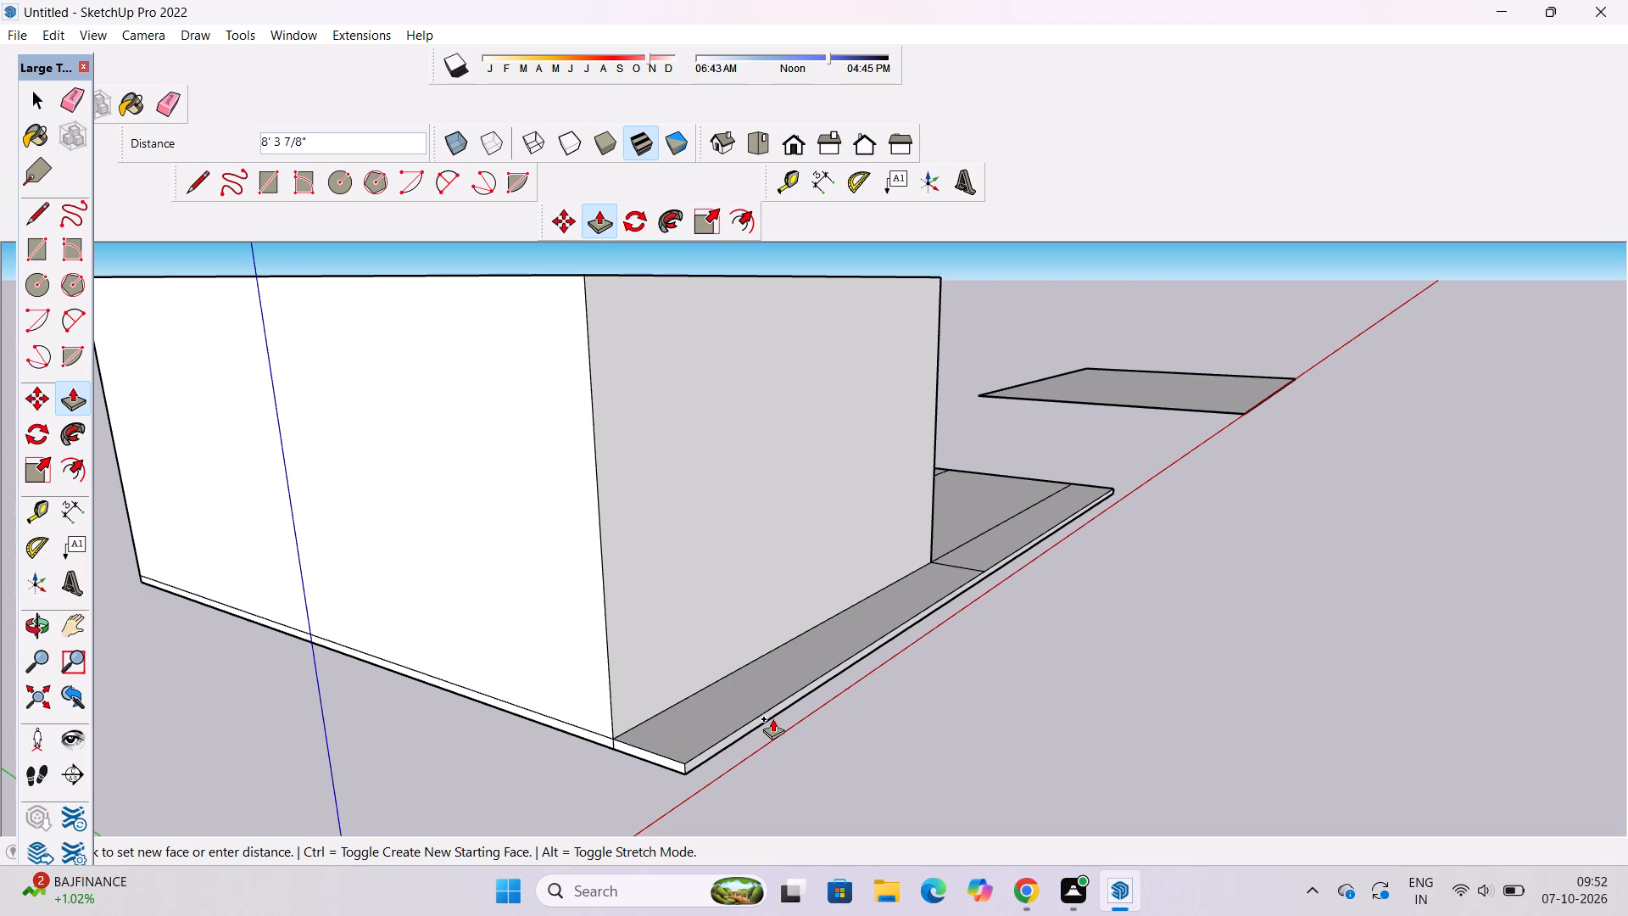
pyautogui.write("5'")
pyautogui.press('Return')
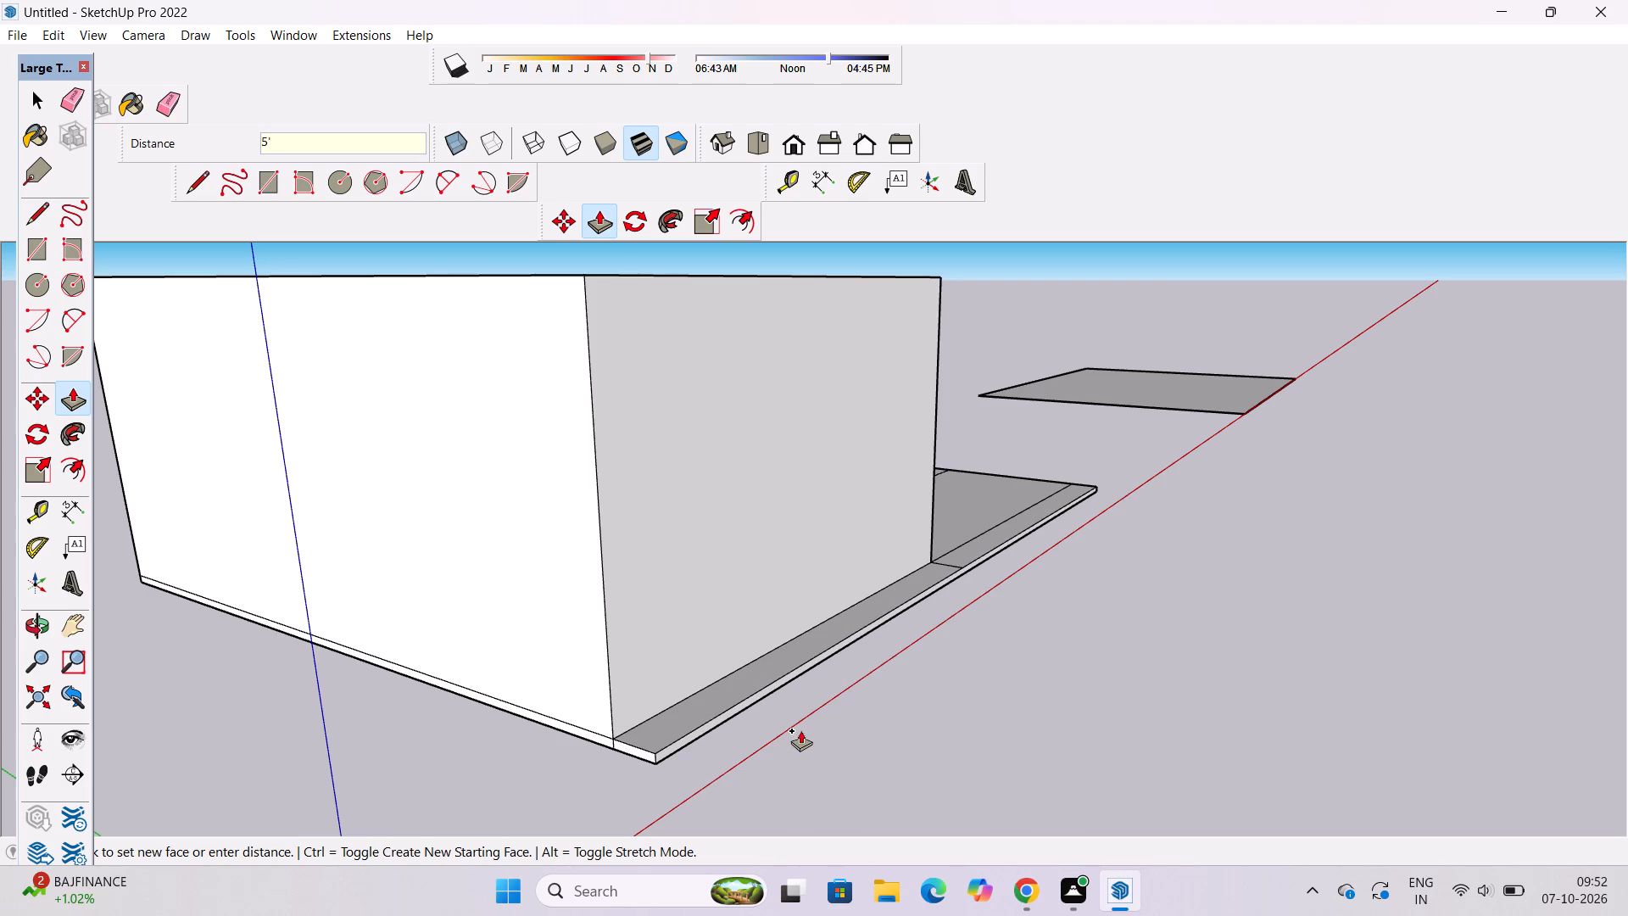
# Examine the 5' slab strip outside the long wall, along with the walls and open slab area, from several angles.
pyautogui.press('o')
pyautogui.scroll(-5, 798, 732)
pyautogui.scroll(2, 852, 711)
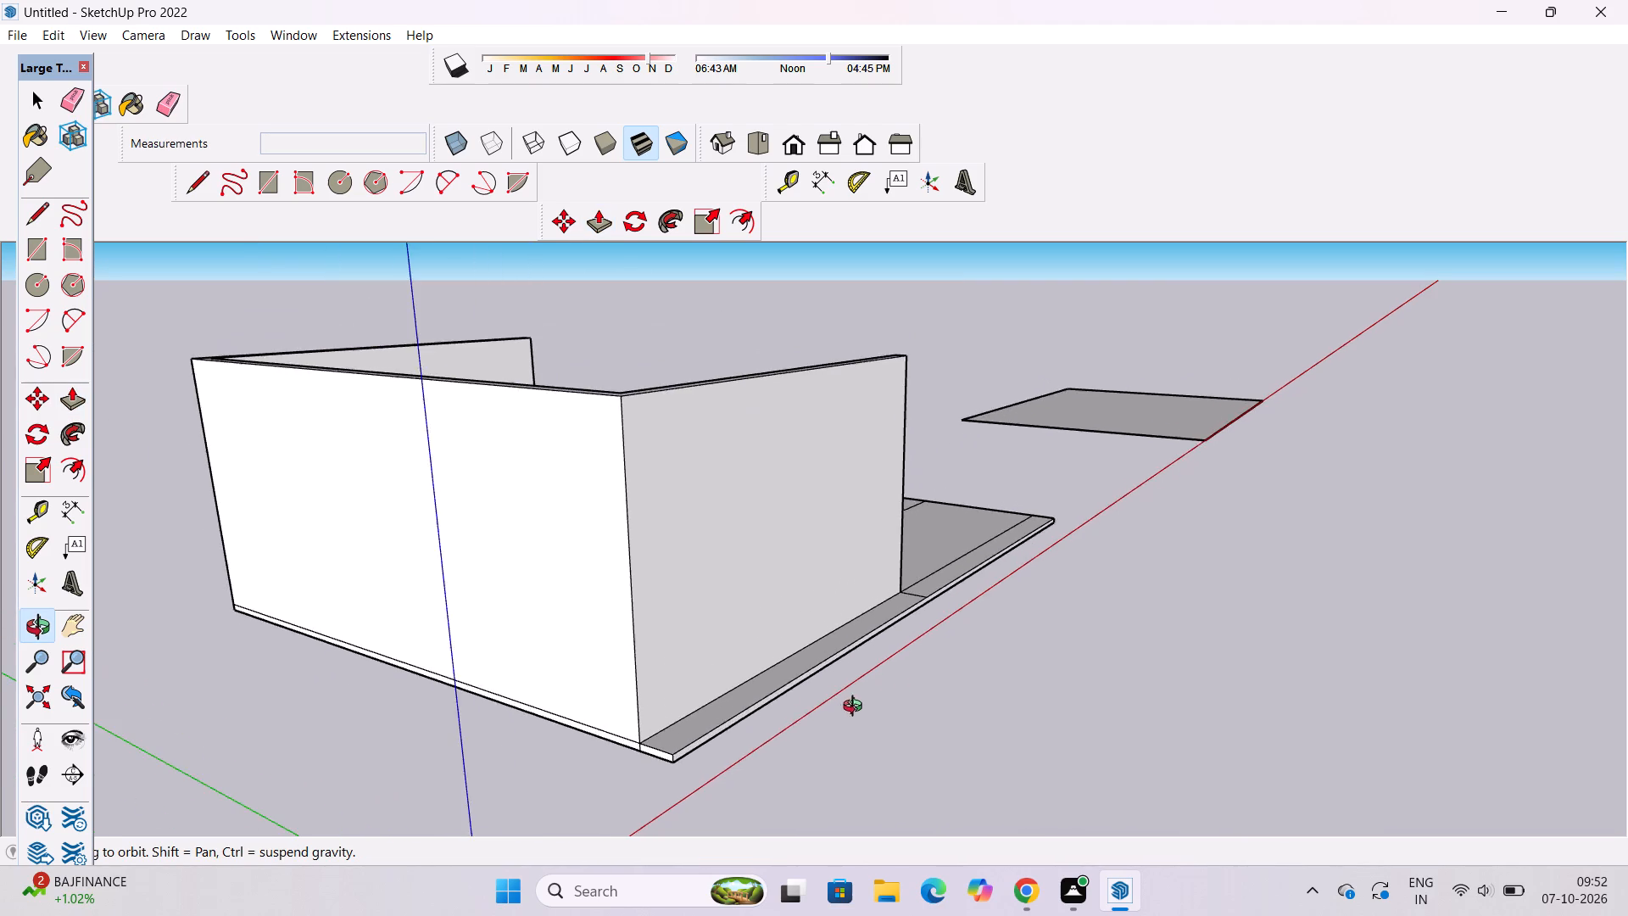
pyautogui.moveTo(841, 685); pyautogui.dragTo(744, 697)
pyautogui.keyDown('shift'); pyautogui.moveTo(767, 674); pyautogui.dragTo(818, 734); pyautogui.keyUp('shift')
pyautogui.moveTo(831, 738); pyautogui.dragTo(747, 740)
pyautogui.scroll(3, 751, 738)
pyautogui.keyDown('shift'); pyautogui.click(751, 738); pyautogui.keyUp('shift')
pyautogui.moveTo(743, 689); pyautogui.dragTo(794, 663)
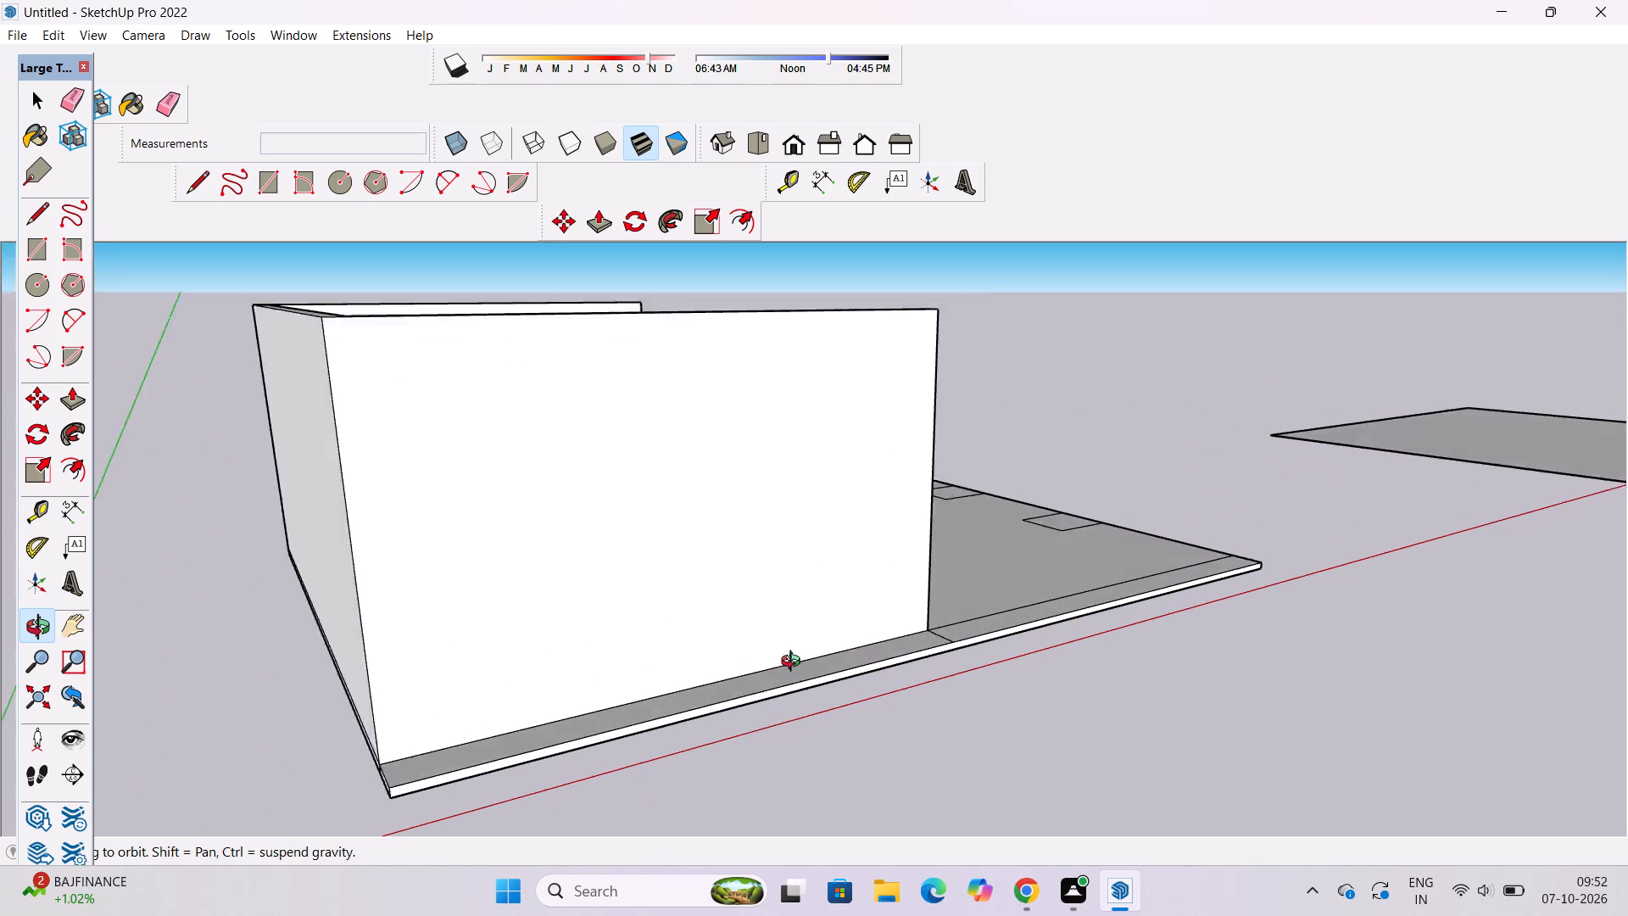
pyautogui.moveTo(794, 663); pyautogui.dragTo(827, 673)
pyautogui.scroll(-5, 837, 670)
pyautogui.moveTo(839, 669); pyautogui.dragTo(845, 754)
pyautogui.scroll(2, 853, 712)
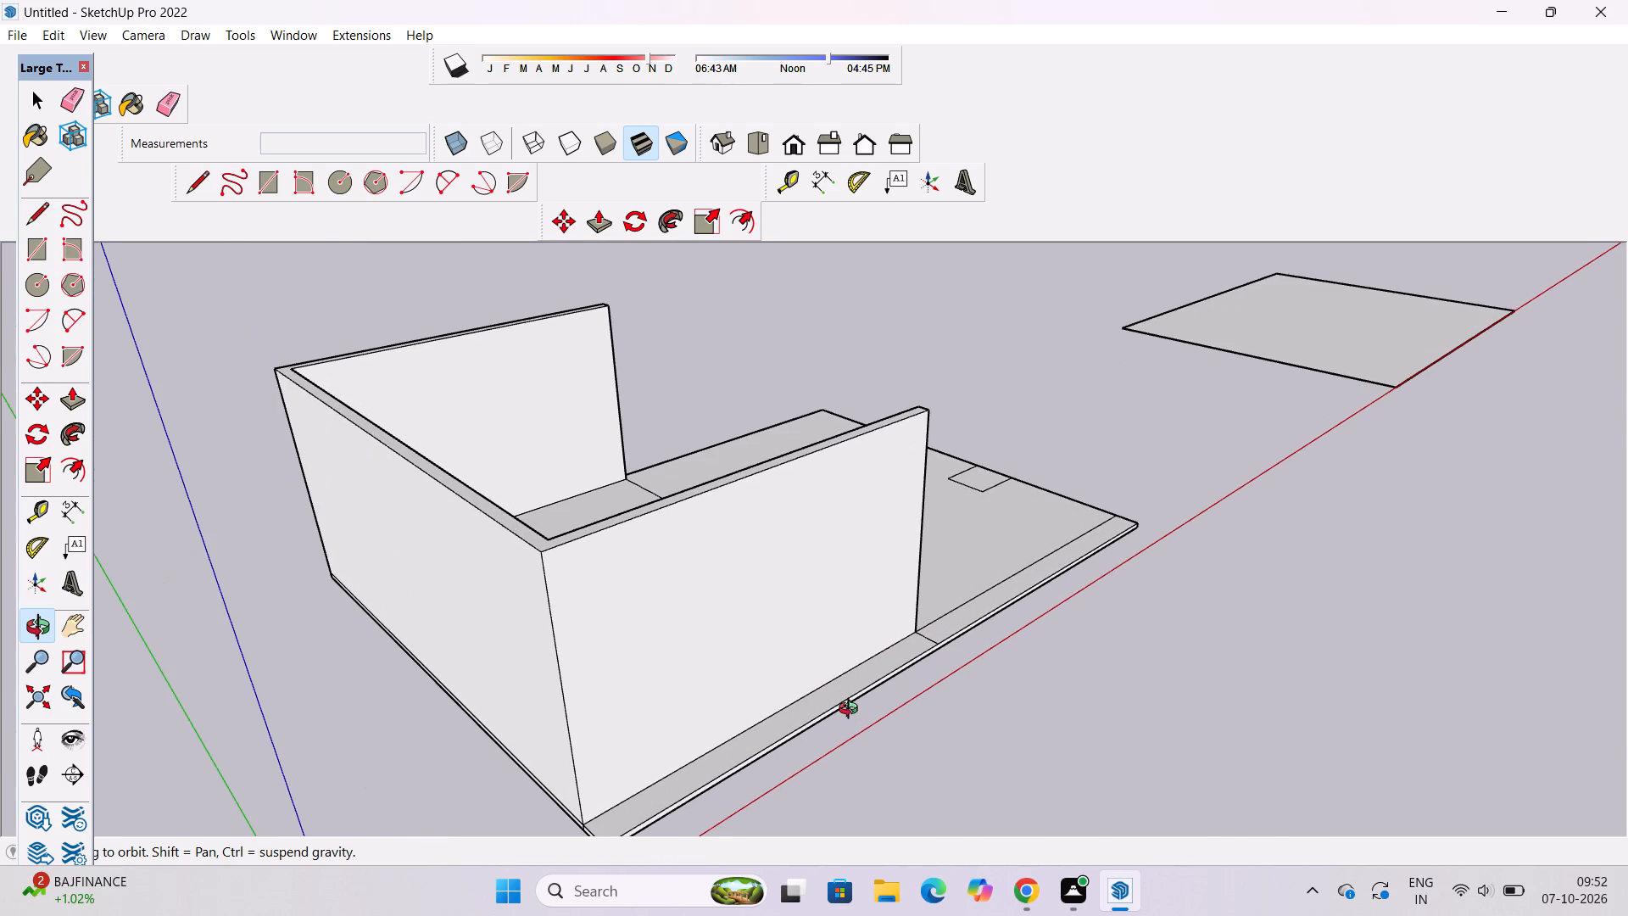
pyautogui.keyDown('shift'); pyautogui.click(852, 711); pyautogui.keyUp('shift')
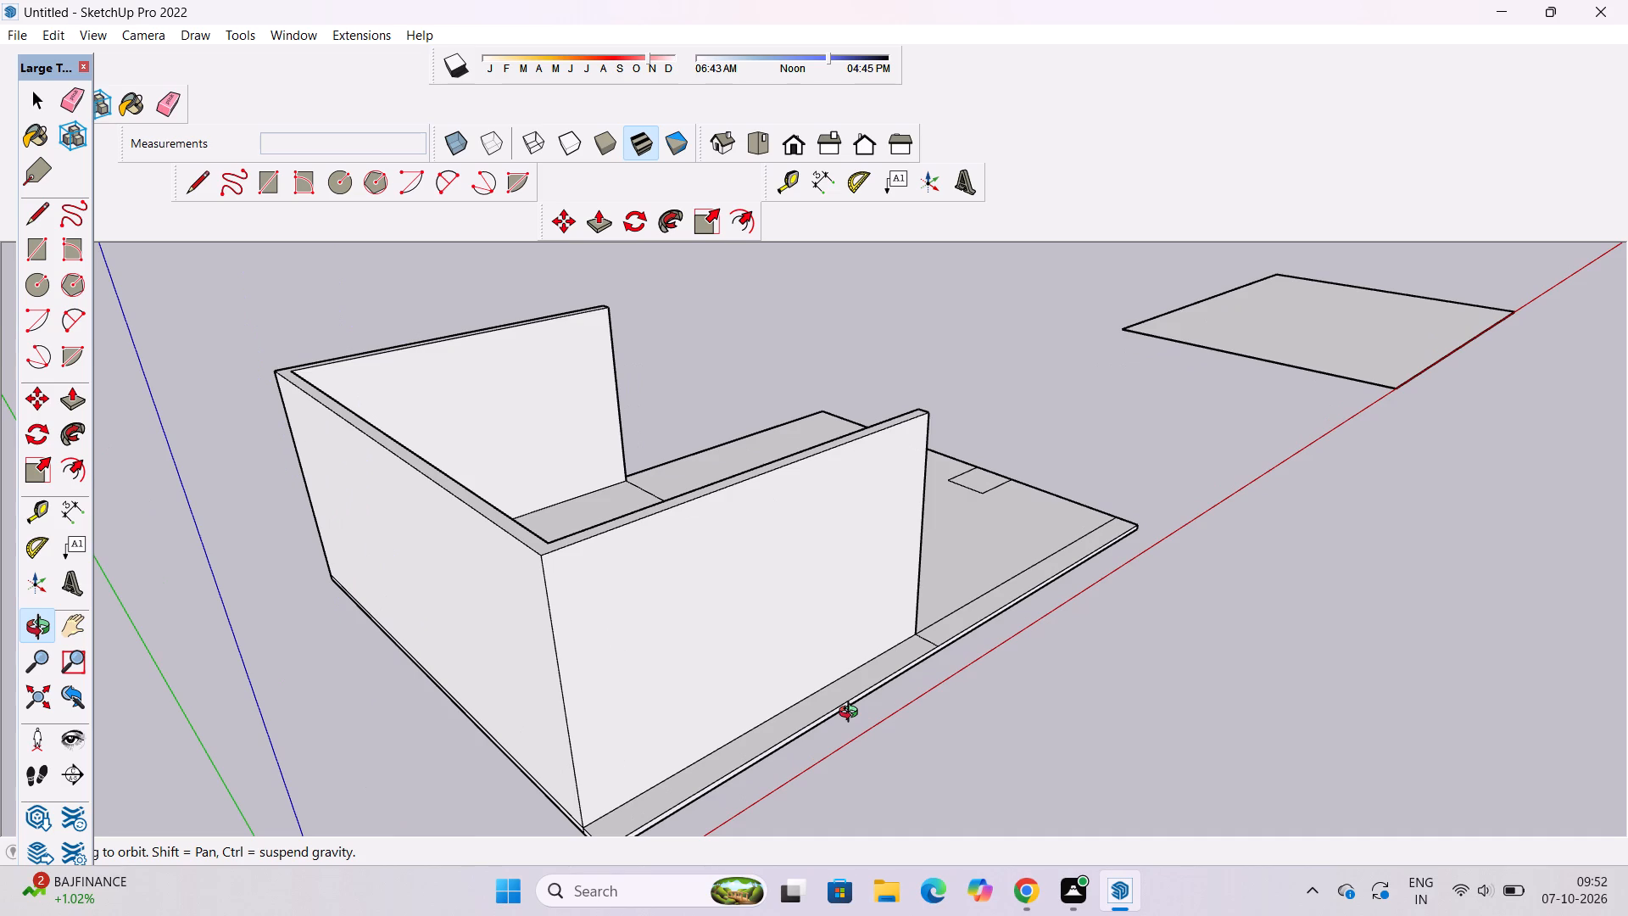
pyautogui.scroll(-1, 852, 714)
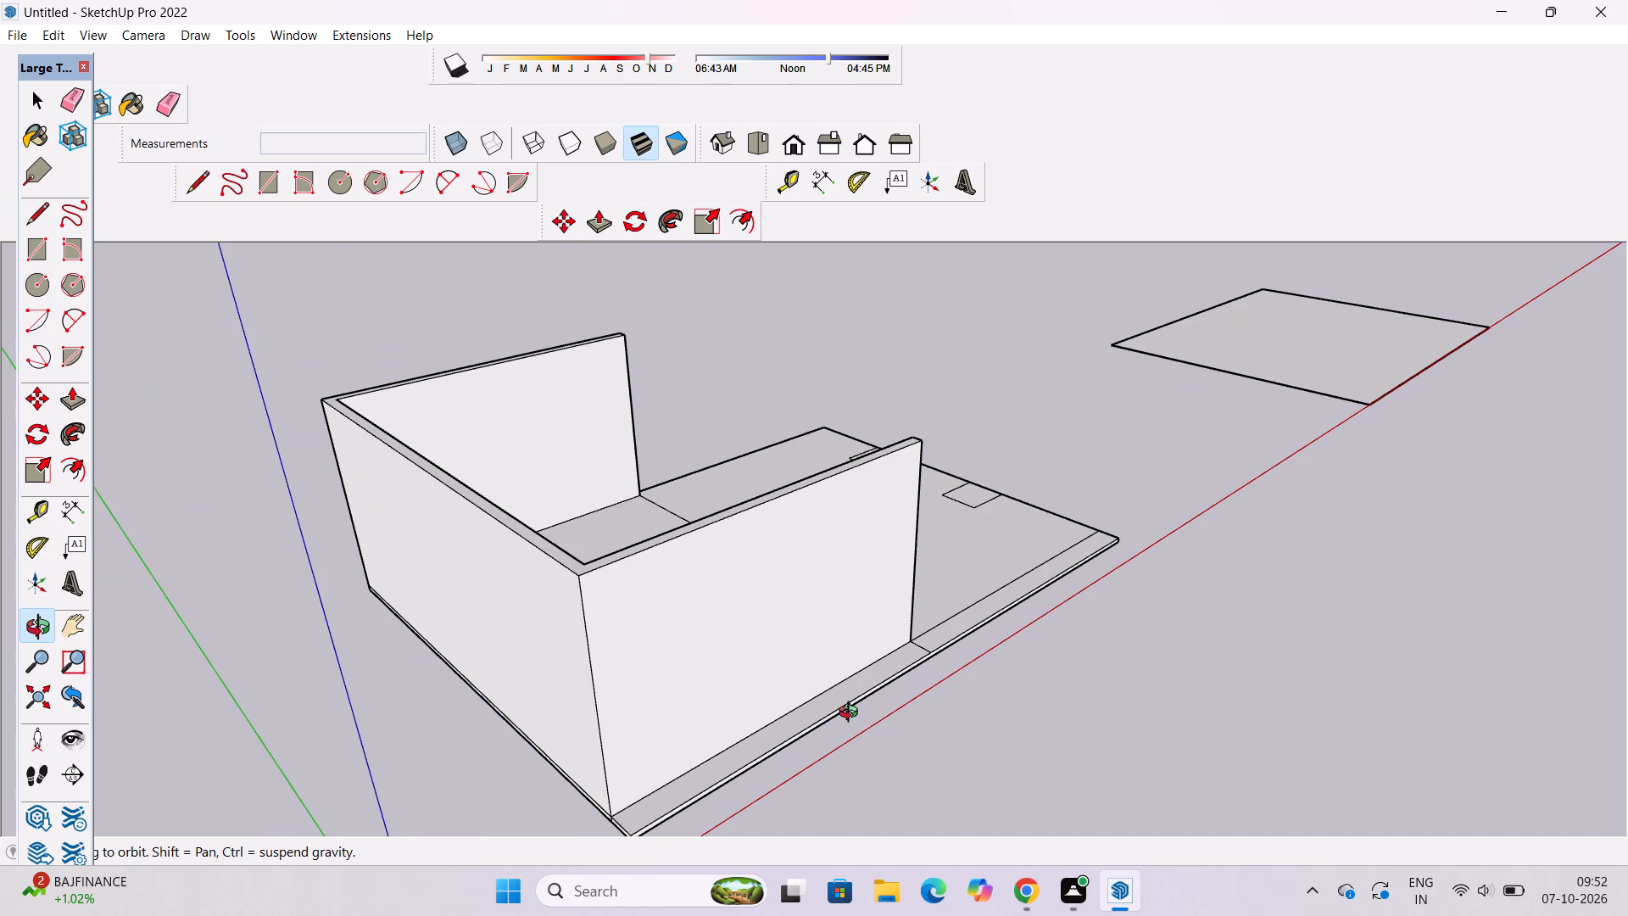
pyautogui.scroll(-3, 852, 714)
pyautogui.keyDown('shift'); pyautogui.moveTo(903, 708); pyautogui.dragTo(685, 537); pyautogui.keyUp('shift')
pyautogui.scroll(3, 664, 546)
pyautogui.moveTo(664, 549); pyautogui.dragTo(661, 656)
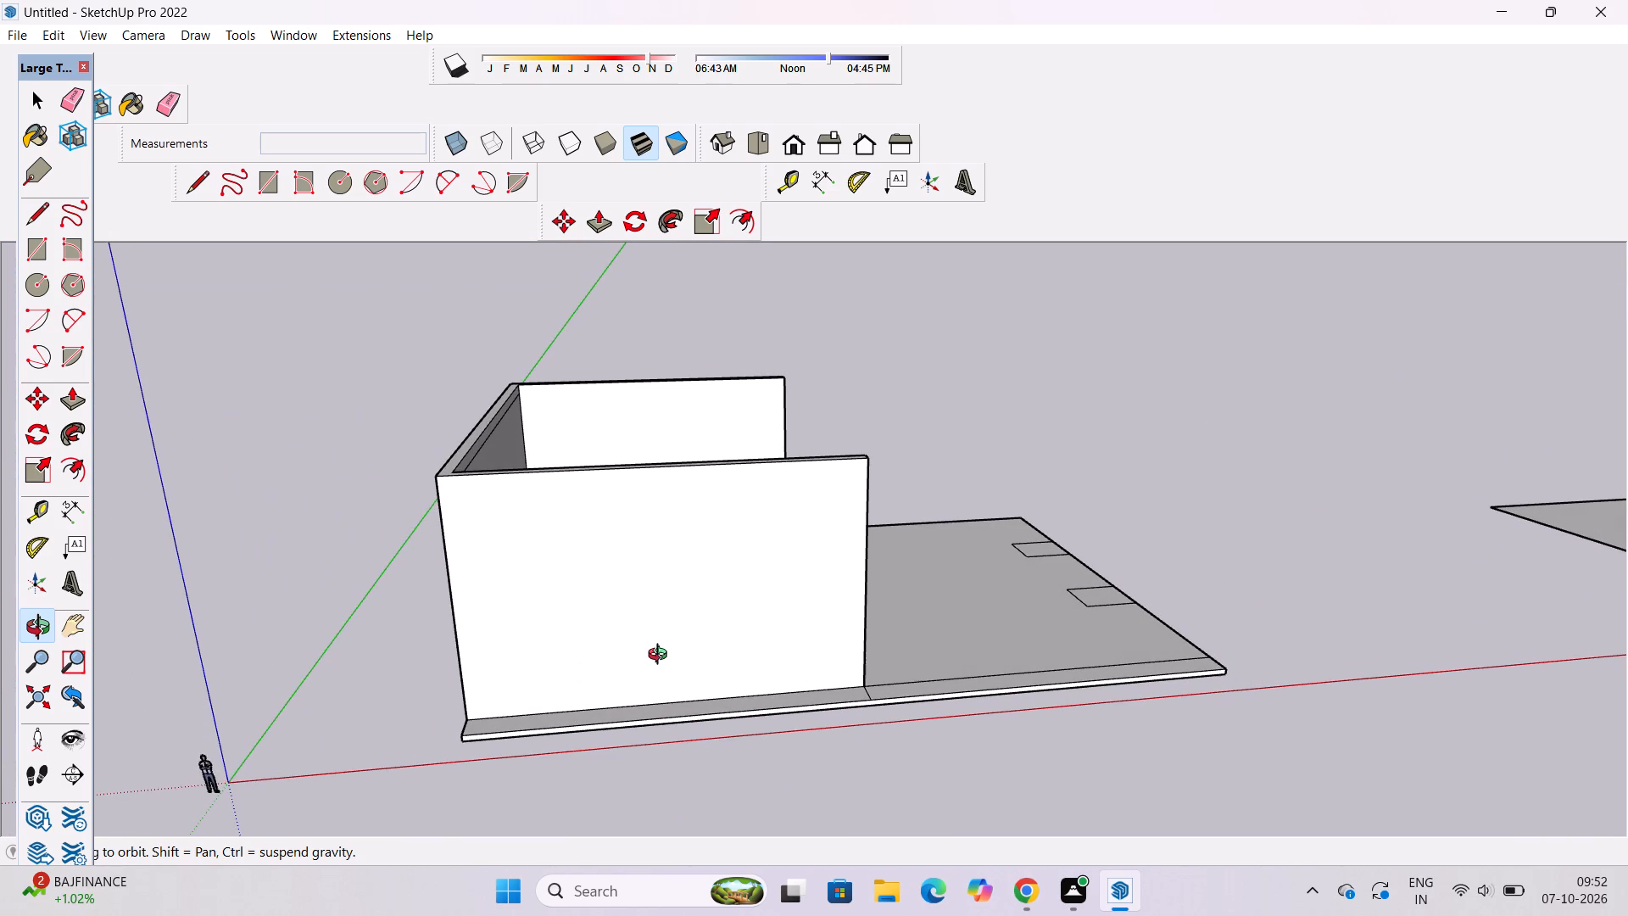
pyautogui.scroll(-2, 708, 612)
pyautogui.keyDown('shift'); pyautogui.moveTo(700, 619); pyautogui.dragTo(727, 612); pyautogui.keyUp('shift')
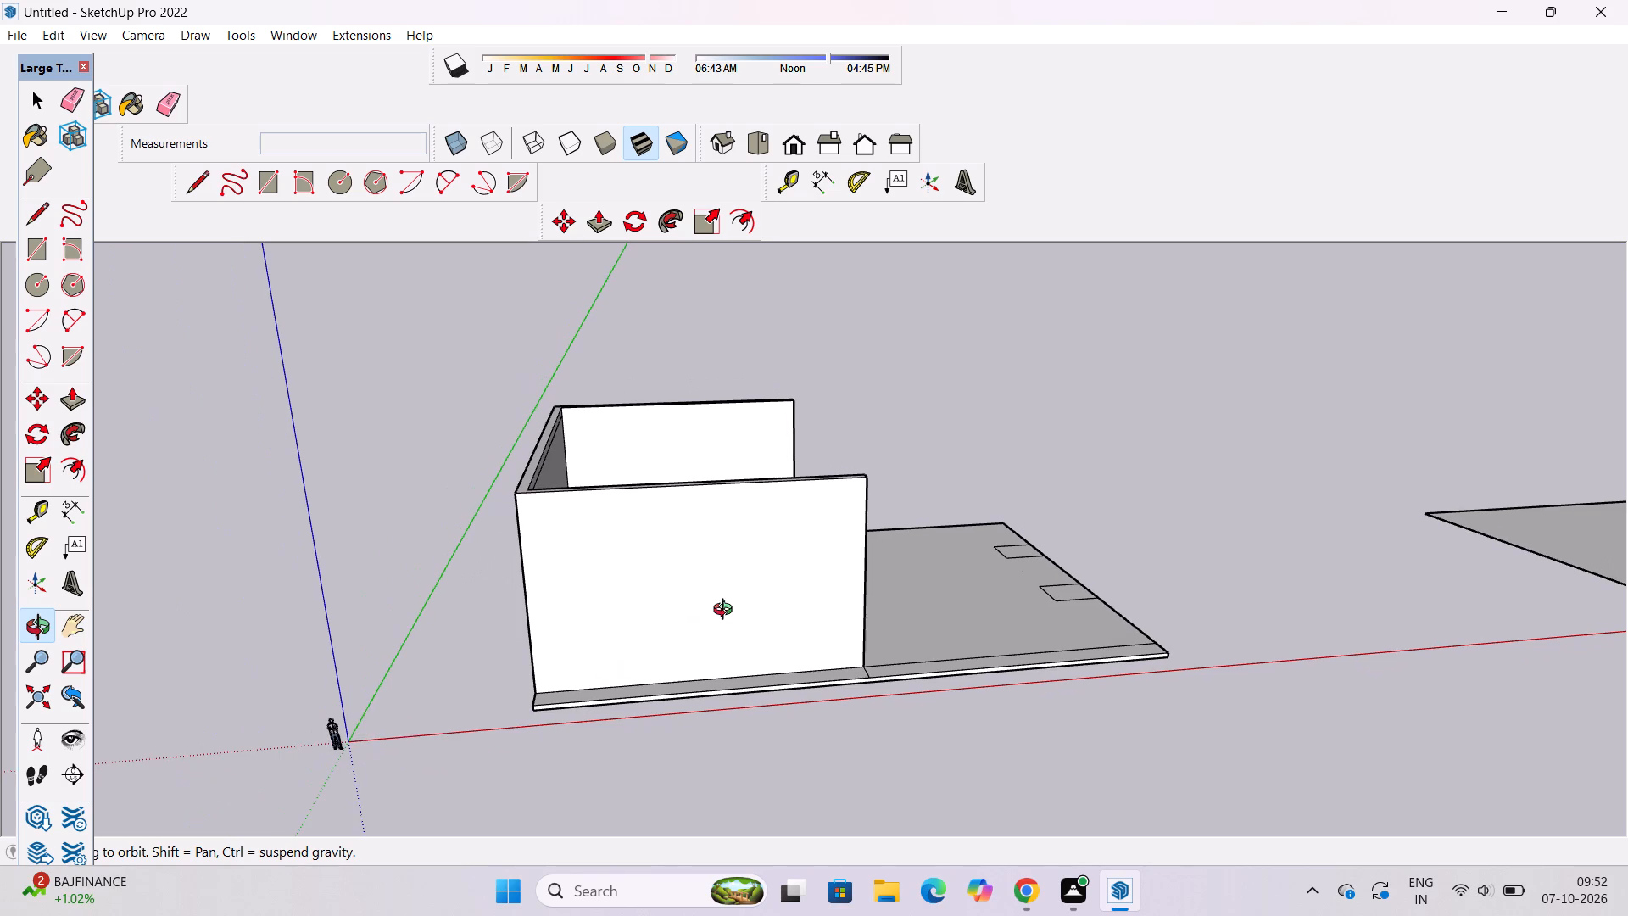
pyautogui.scroll(-2, 727, 612)
pyautogui.moveTo(732, 592); pyautogui.dragTo(730, 618)
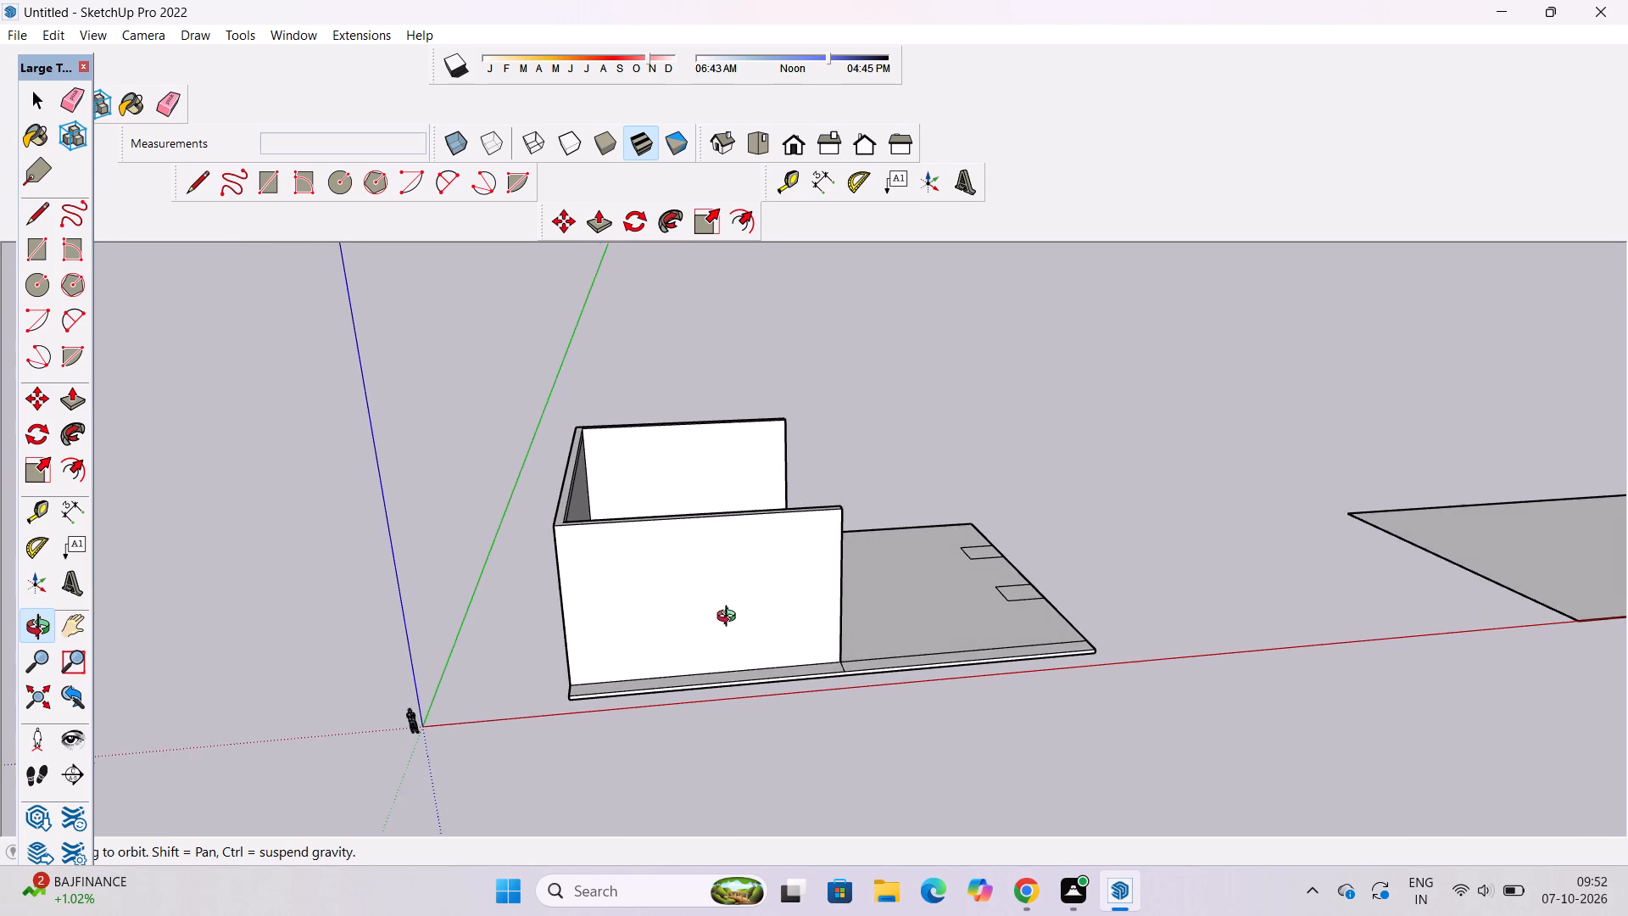
pyautogui.moveTo(730, 618); pyautogui.dragTo(889, 759)
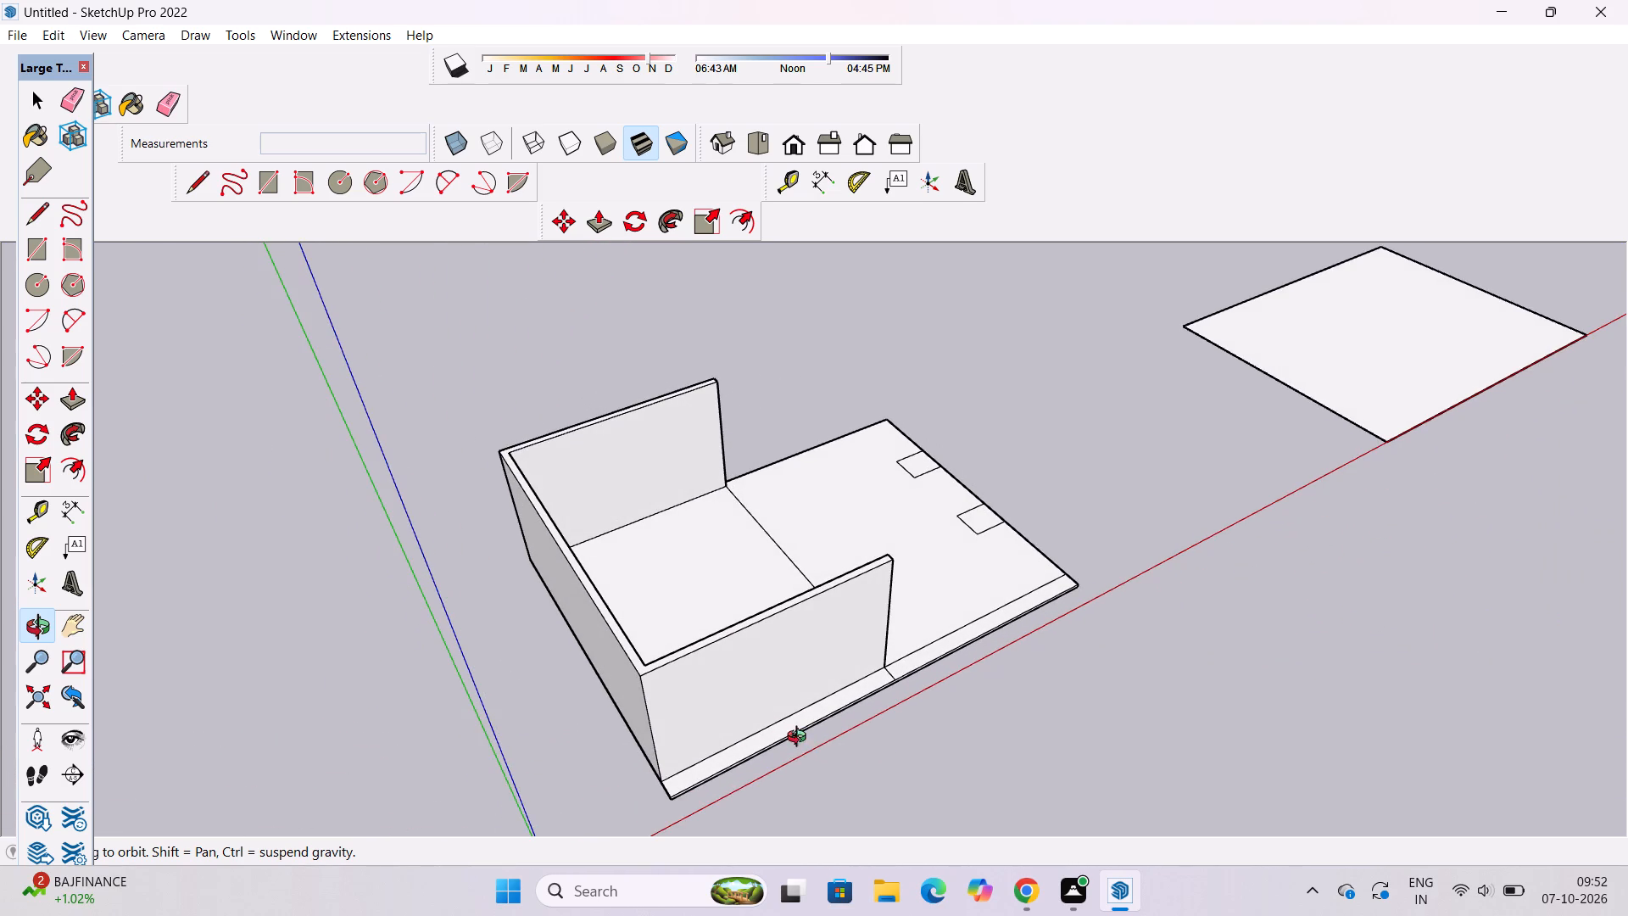
pyautogui.moveTo(773, 726); pyautogui.dragTo(874, 747)
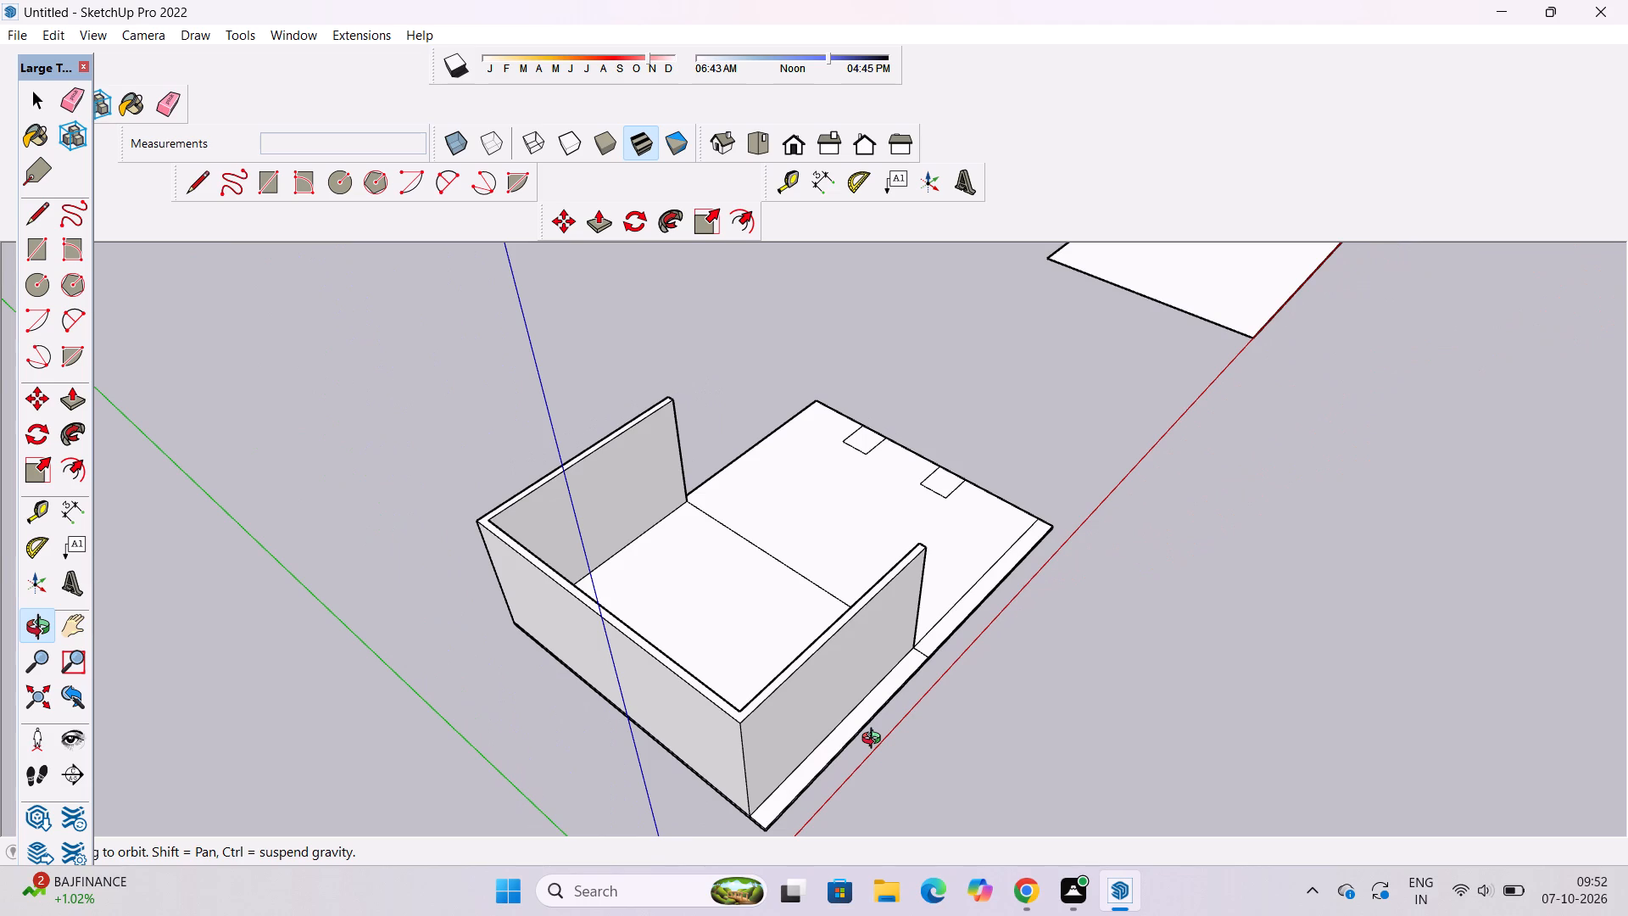
pyautogui.scroll(-1, 875, 740)
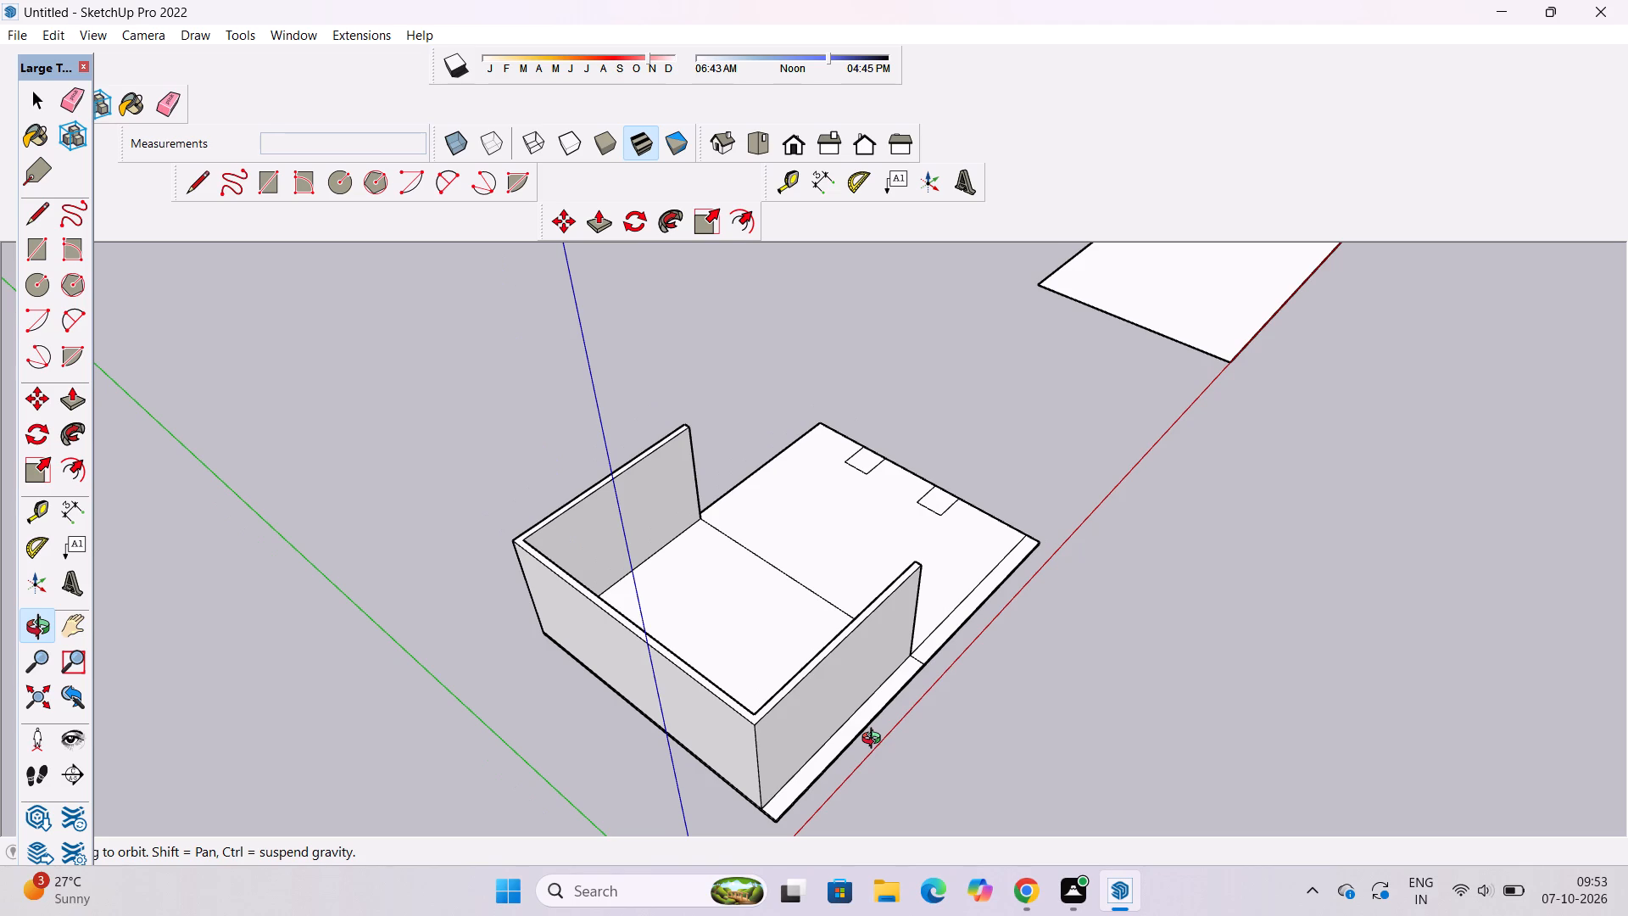
pyautogui.scroll(-5, 875, 740)
pyautogui.moveTo(909, 717); pyautogui.dragTo(834, 712)
pyautogui.scroll(6, 836, 722)
pyautogui.keyDown('shift'); pyautogui.moveTo(837, 725); pyautogui.dragTo(762, 699); pyautogui.keyUp('shift')
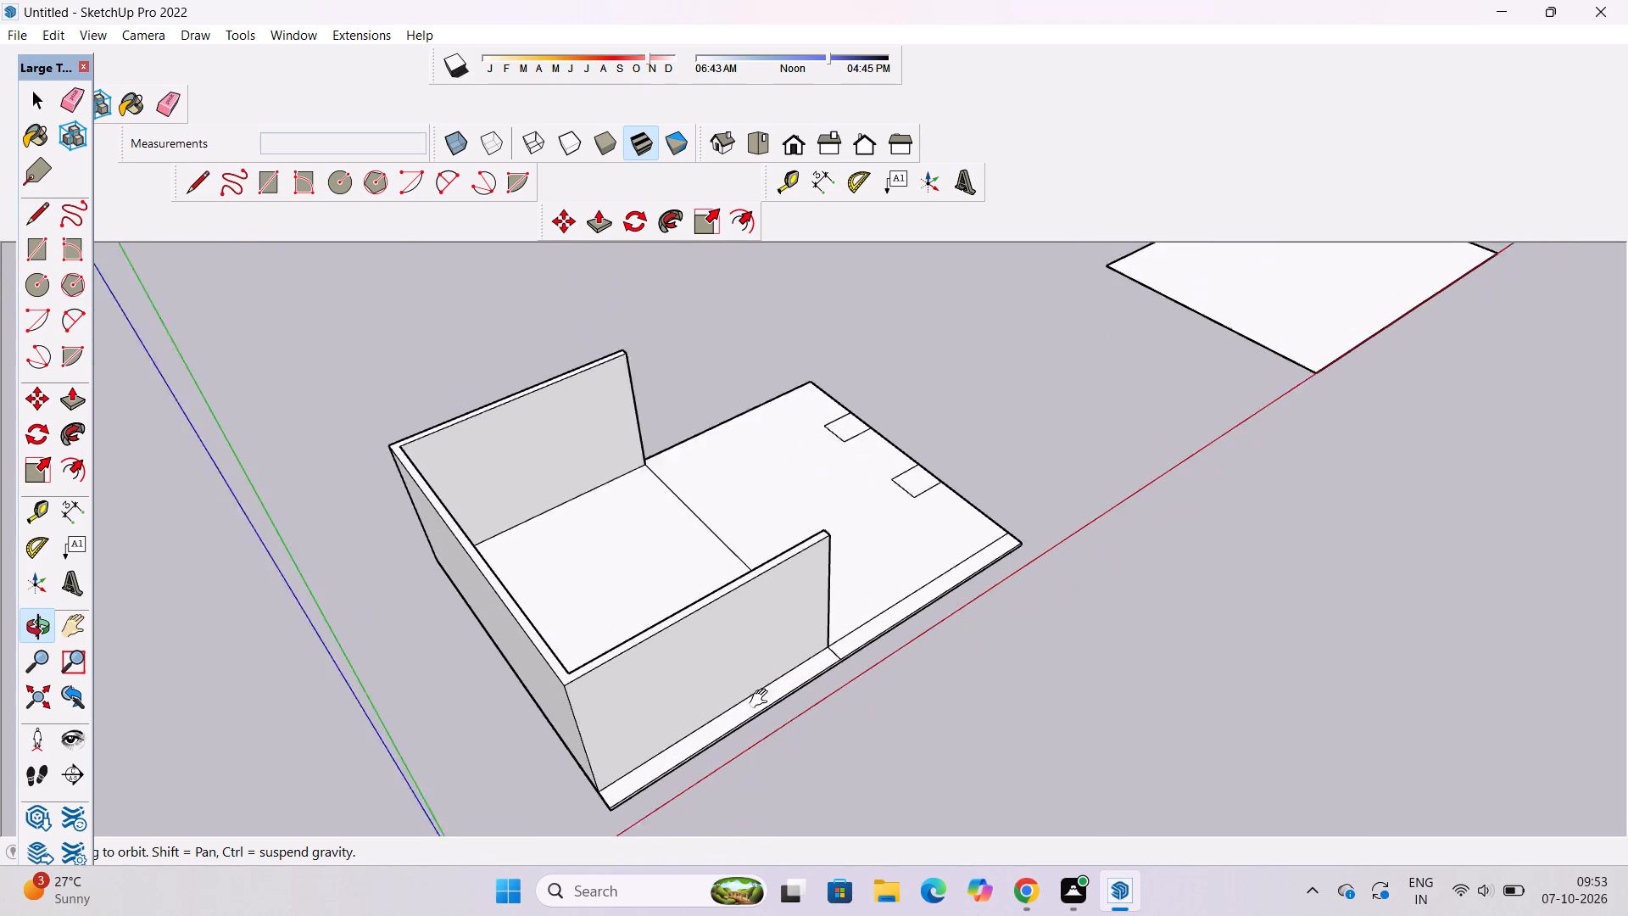
pyautogui.keyDown('shift'); pyautogui.moveTo(762, 699); pyautogui.dragTo(741, 687); pyautogui.keyUp('shift')
pyautogui.moveTo(742, 701); pyautogui.dragTo(799, 730)
pyautogui.scroll(4, 772, 761)
pyautogui.moveTo(755, 759); pyautogui.dragTo(762, 622)
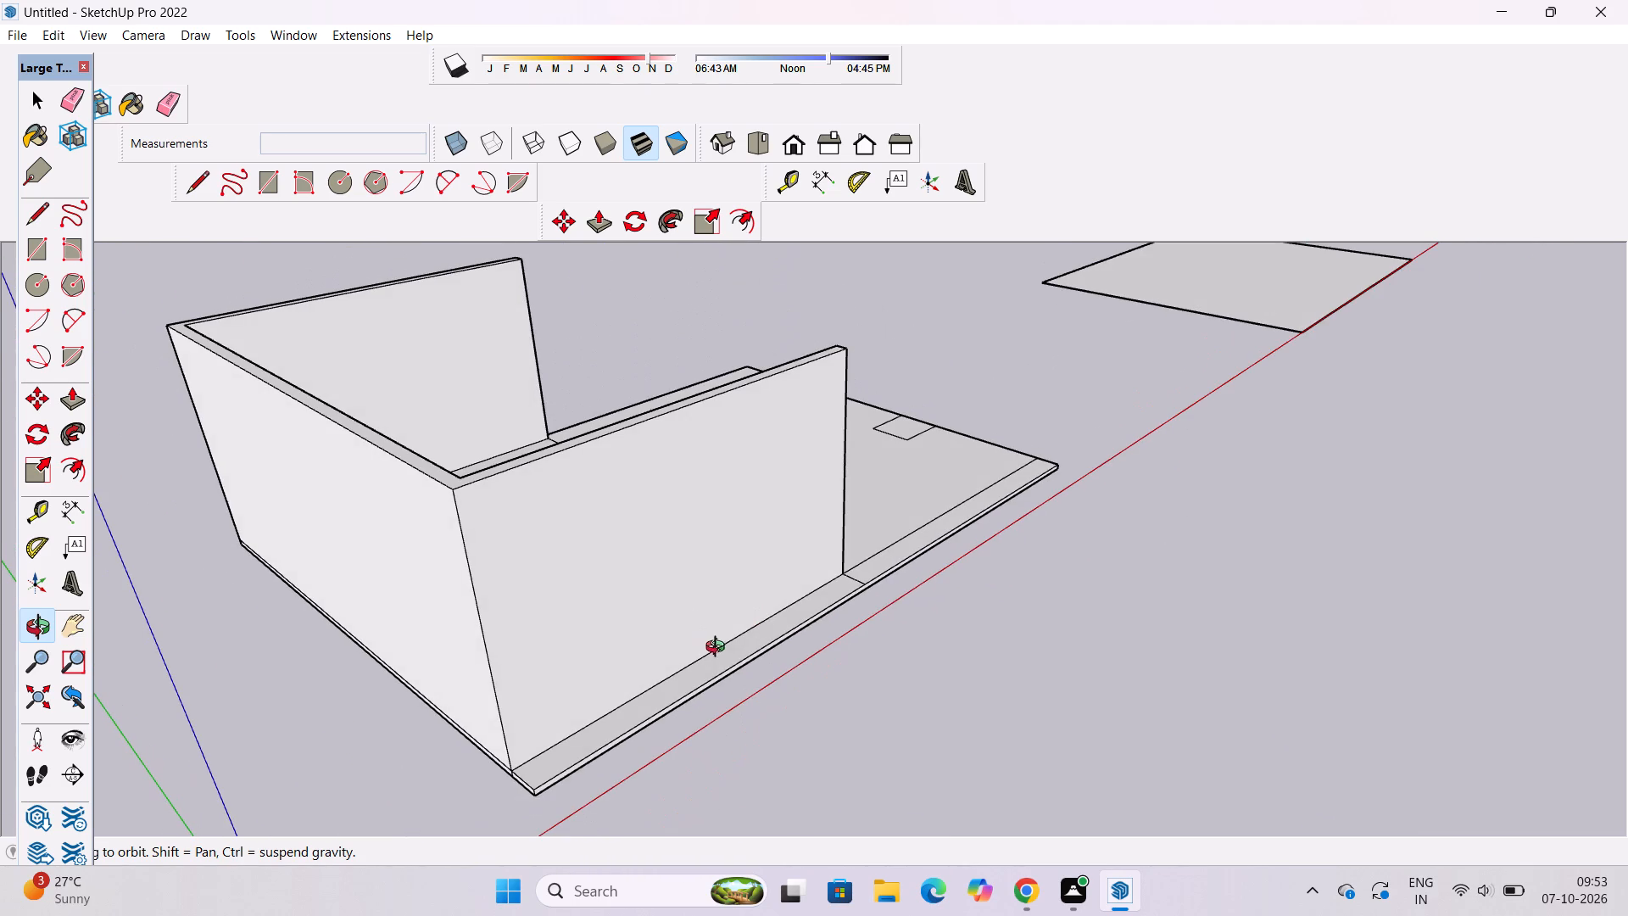
pyautogui.scroll(-1, 735, 662)
pyautogui.moveTo(750, 662); pyautogui.dragTo(603, 718)
pyautogui.moveTo(603, 718); pyautogui.dragTo(639, 598)
pyautogui.moveTo(627, 612); pyautogui.dragTo(630, 746)
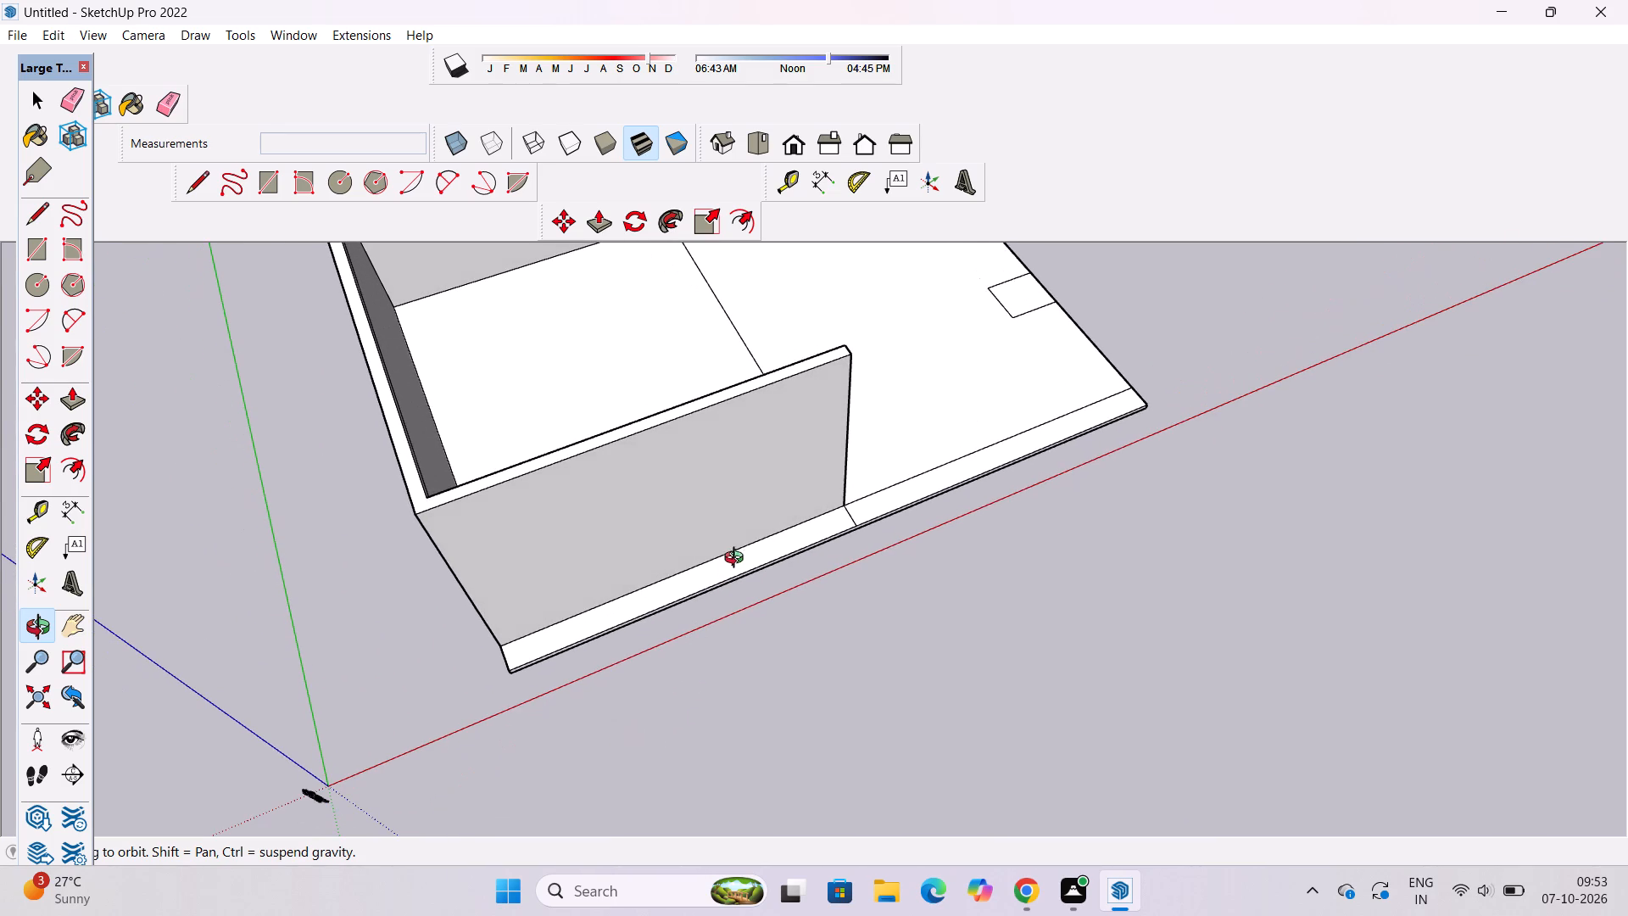
pyautogui.keyDown('shift'); pyautogui.moveTo(733, 553); pyautogui.dragTo(735, 580); pyautogui.keyUp('shift')
pyautogui.moveTo(738, 601); pyautogui.dragTo(644, 556)
pyautogui.scroll(3, 640, 545)
pyautogui.moveTo(835, 545); pyautogui.dragTo(737, 530)
pyautogui.keyDown('shift'); pyautogui.moveTo(690, 522); pyautogui.dragTo(733, 575); pyautogui.keyUp('shift')
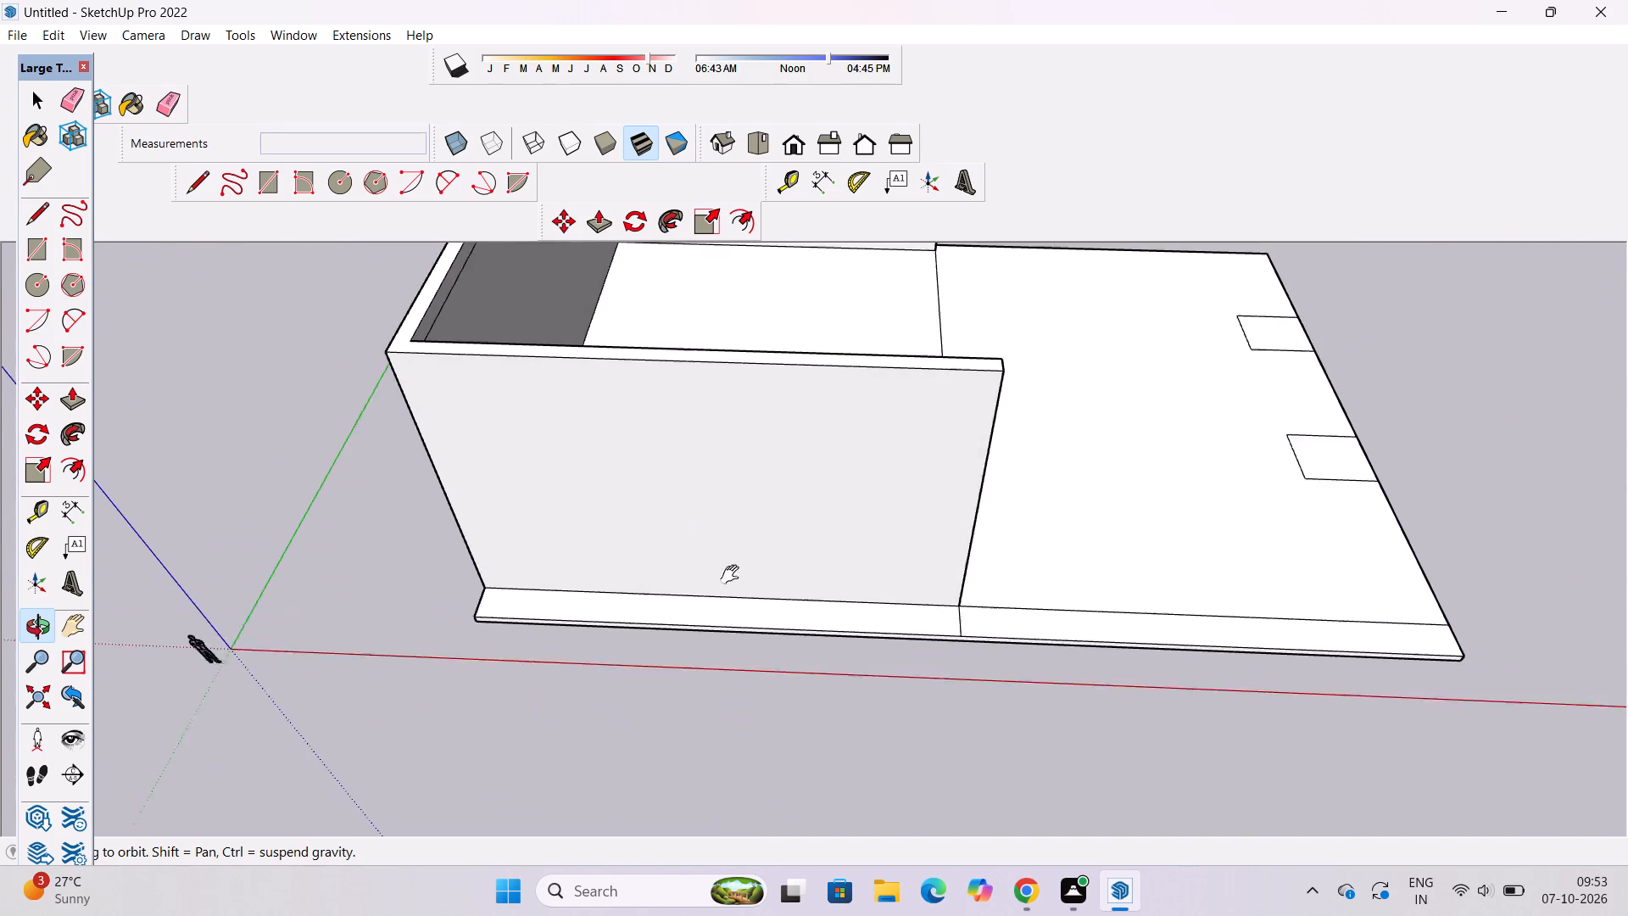
pyautogui.keyDown('shift'); pyautogui.moveTo(733, 575); pyautogui.dragTo(739, 583); pyautogui.keyUp('shift')
pyautogui.moveTo(767, 634); pyautogui.dragTo(645, 575)
pyautogui.moveTo(645, 575); pyautogui.dragTo(871, 586)
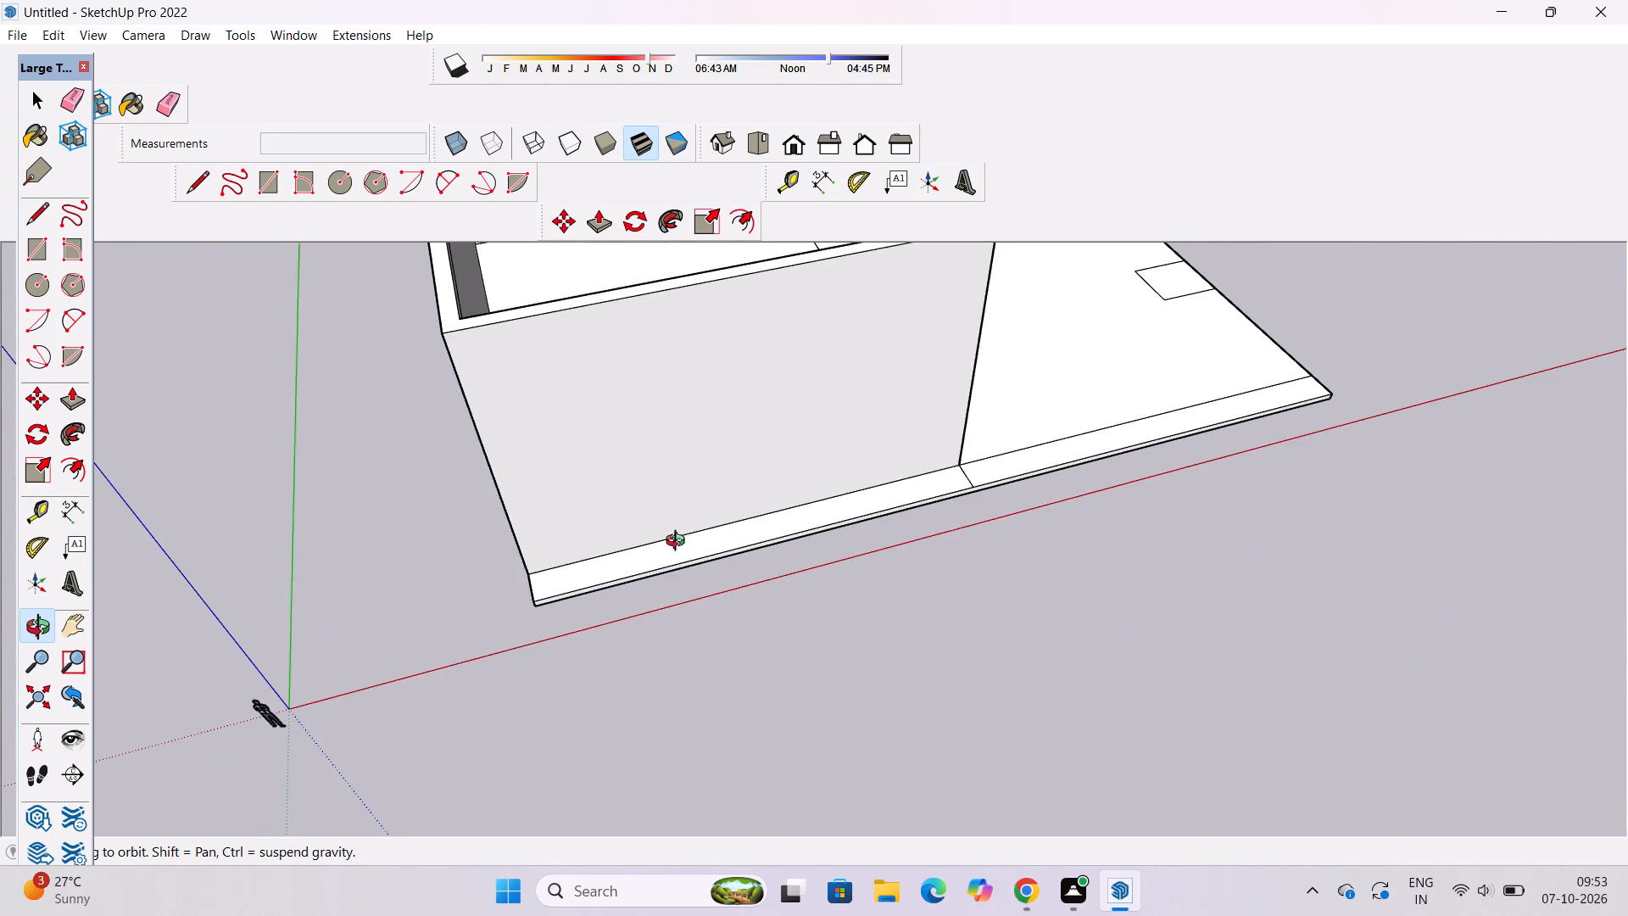
# Push/Pull the outer edge face of the 5' slab strip outward by a further 20'.
pyautogui.scroll(4, 679, 543)
pyautogui.keyDown('shift'); pyautogui.moveTo(676, 568); pyautogui.dragTo(687, 650); pyautogui.keyUp('shift')
pyautogui.moveTo(690, 663); pyautogui.dragTo(758, 516)
pyautogui.keyDown('shift'); pyautogui.moveTo(792, 614); pyautogui.dragTo(728, 512); pyautogui.keyUp('shift')
pyautogui.moveTo(728, 511); pyautogui.dragTo(814, 578)
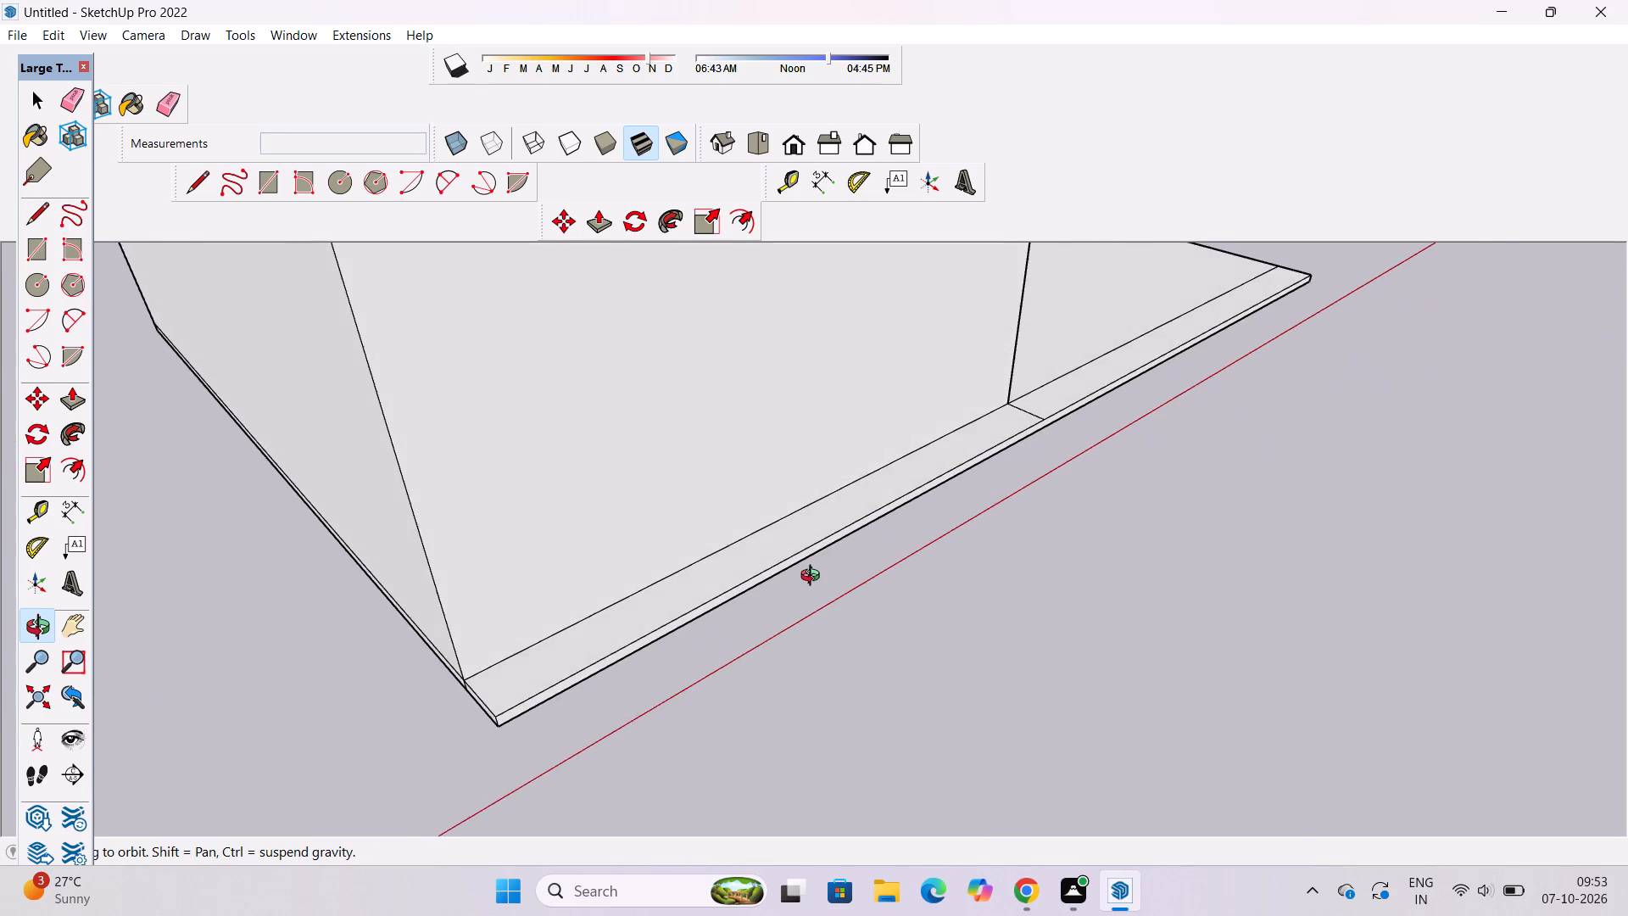
pyautogui.moveTo(814, 578); pyautogui.dragTo(750, 536)
pyautogui.press('p')
pyautogui.scroll(1, 733, 528)
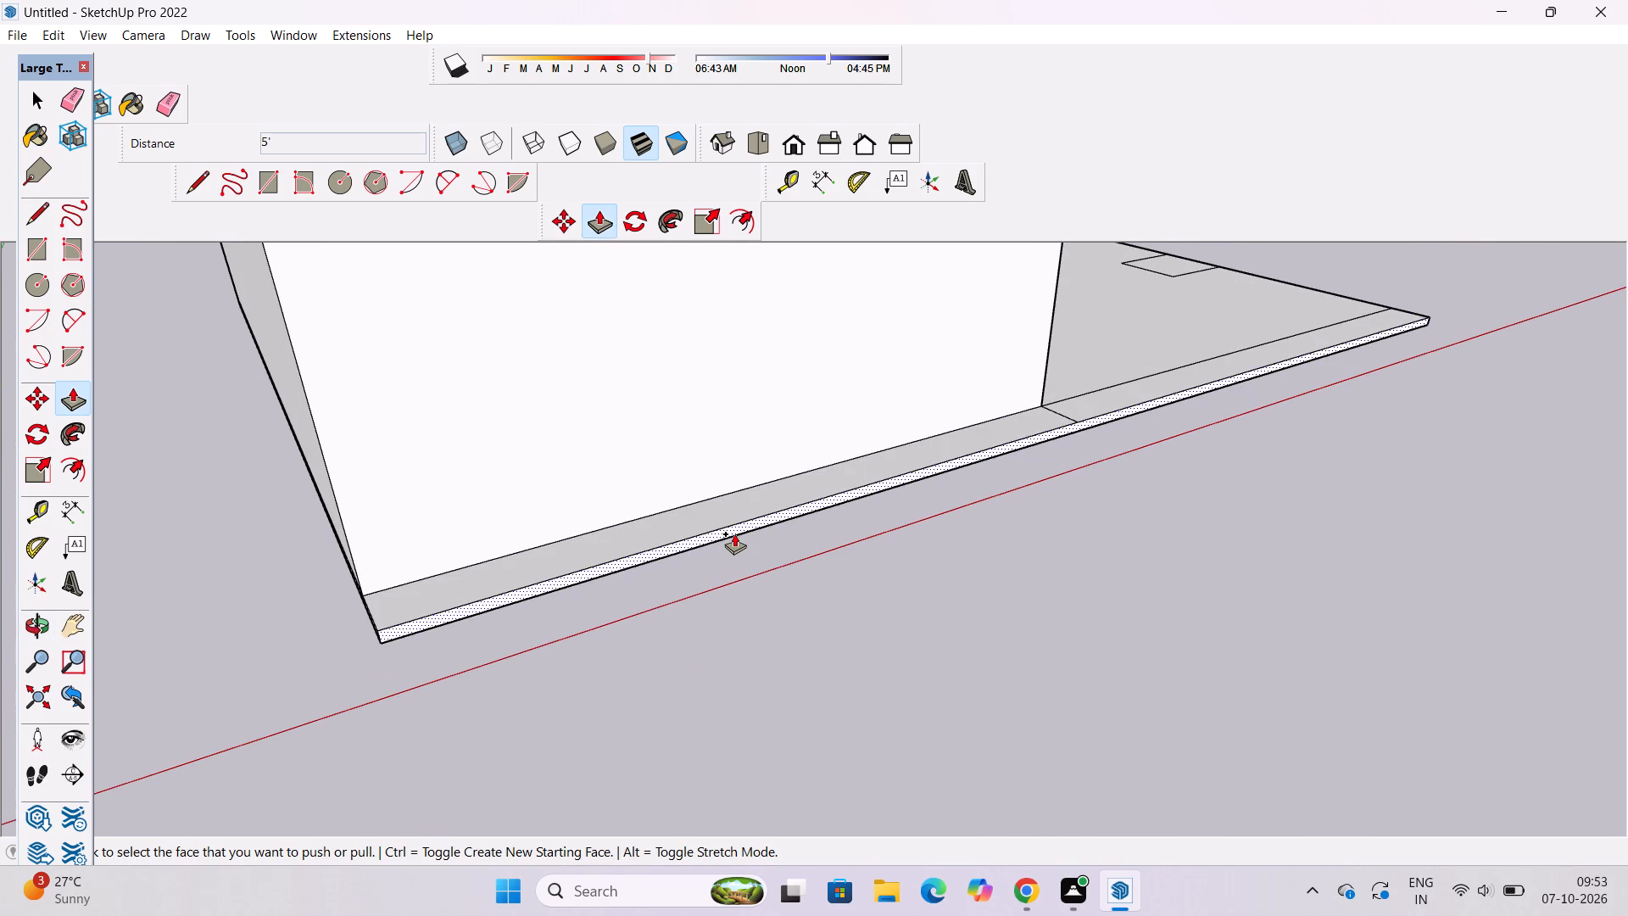
pyautogui.click(734, 533)
pyautogui.scroll(-10, 770, 539)
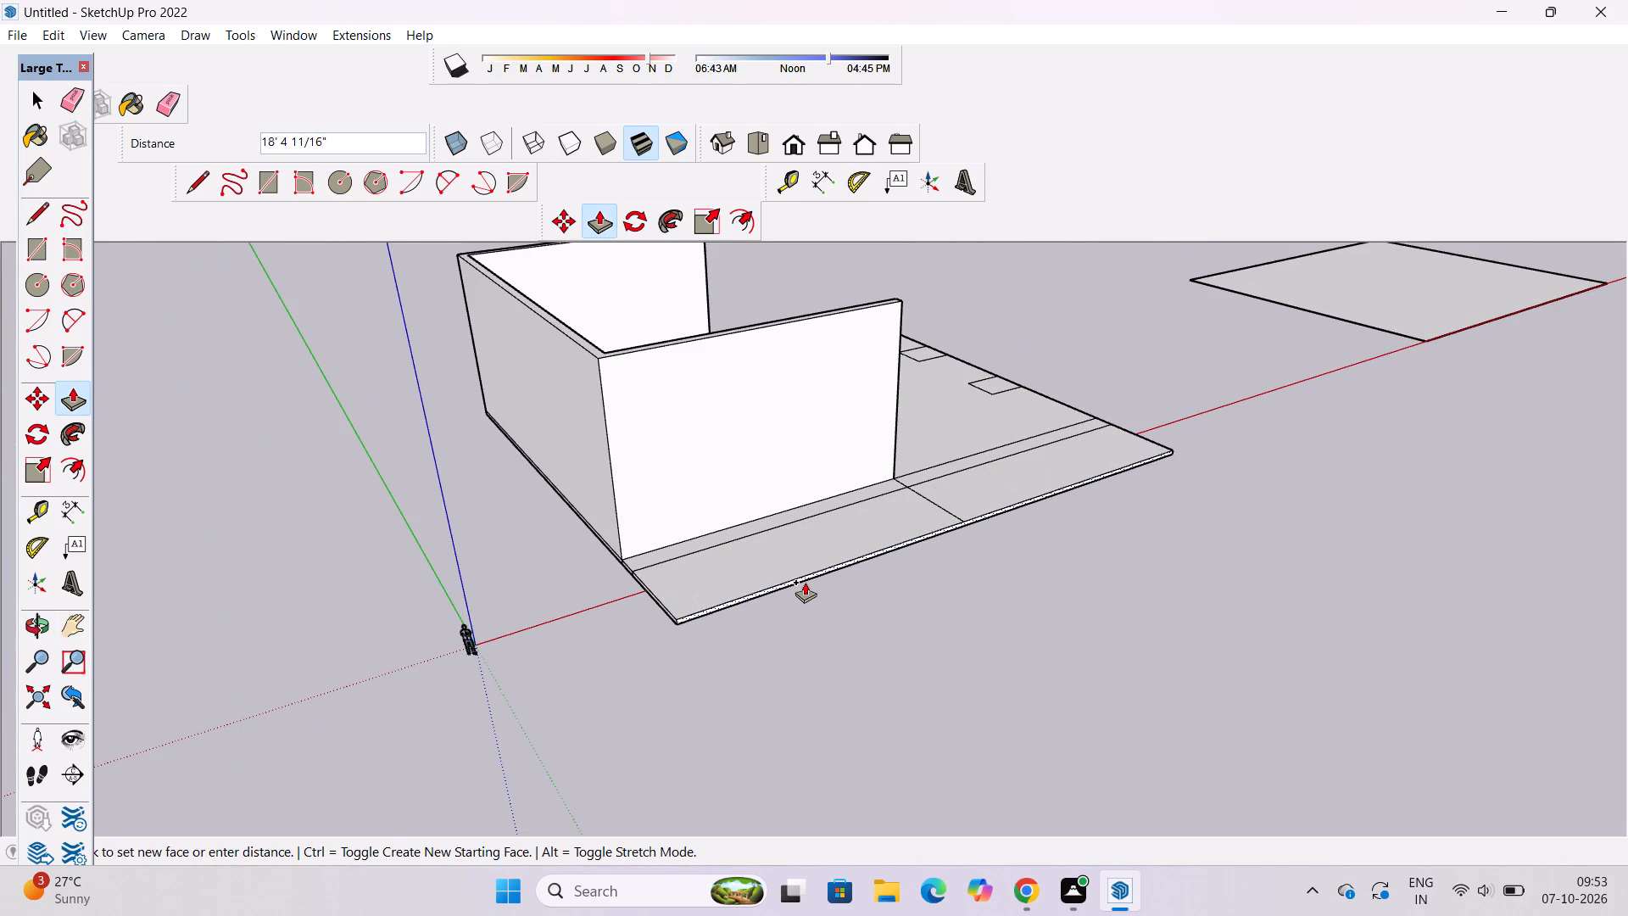
pyautogui.scroll(2, 814, 591)
pyautogui.write("20'")
pyautogui.press('Return')
# Push/Pull the separate flat rectangle lying along the red axis upward by 1'.
pyautogui.press('o')
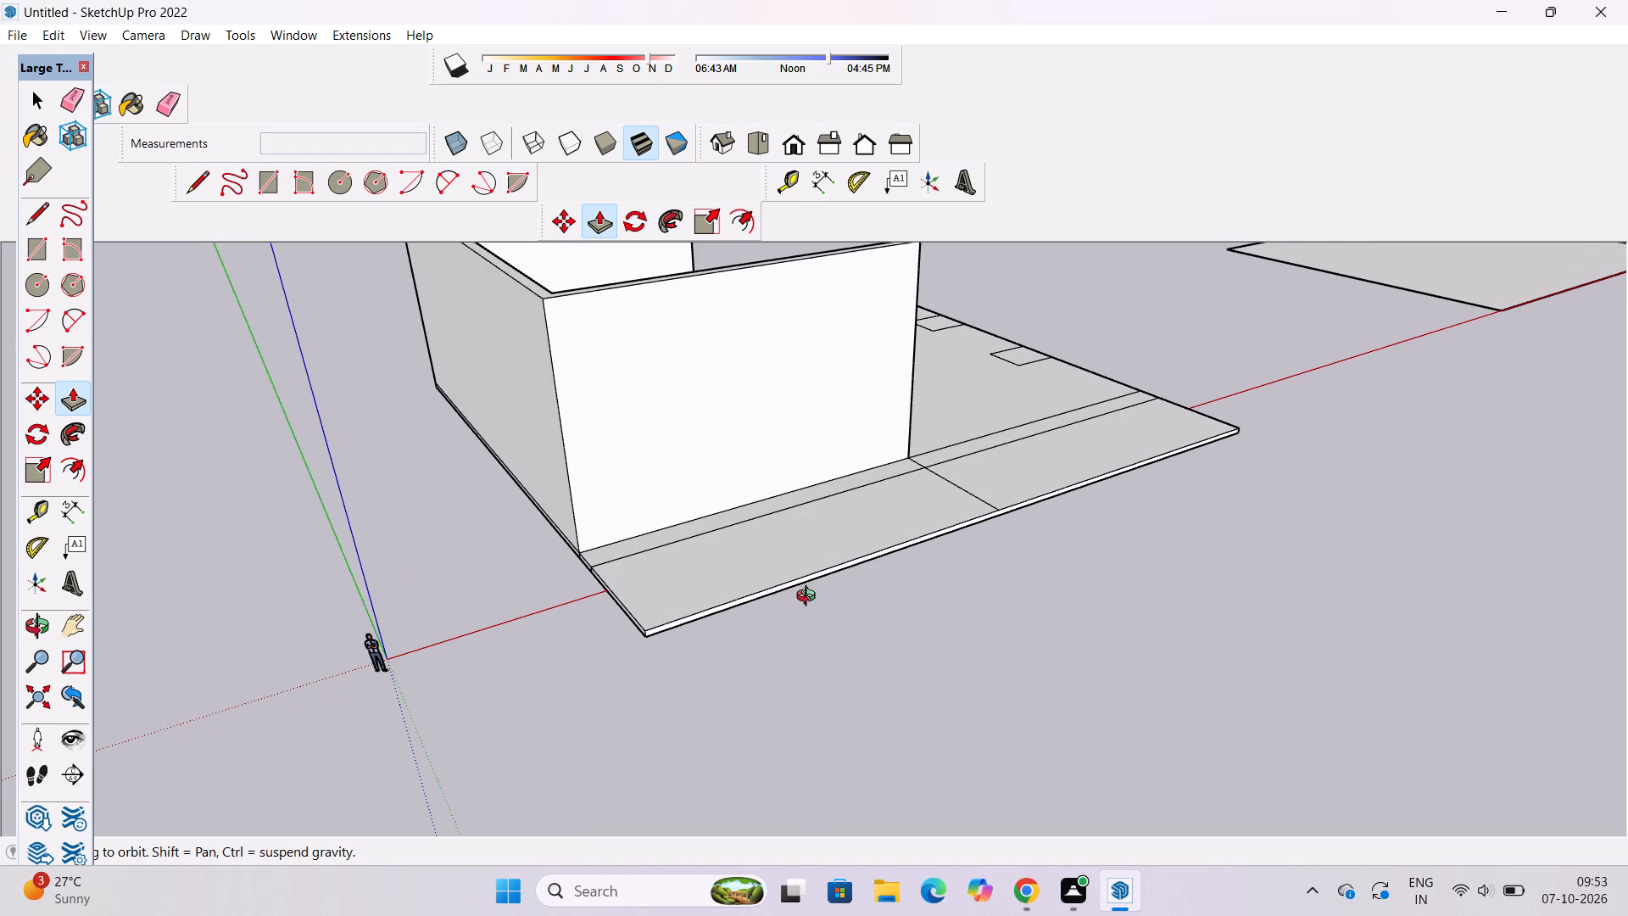
pyautogui.scroll(-5, 832, 559)
pyautogui.moveTo(884, 555); pyautogui.dragTo(810, 621)
pyautogui.scroll(3, 699, 517)
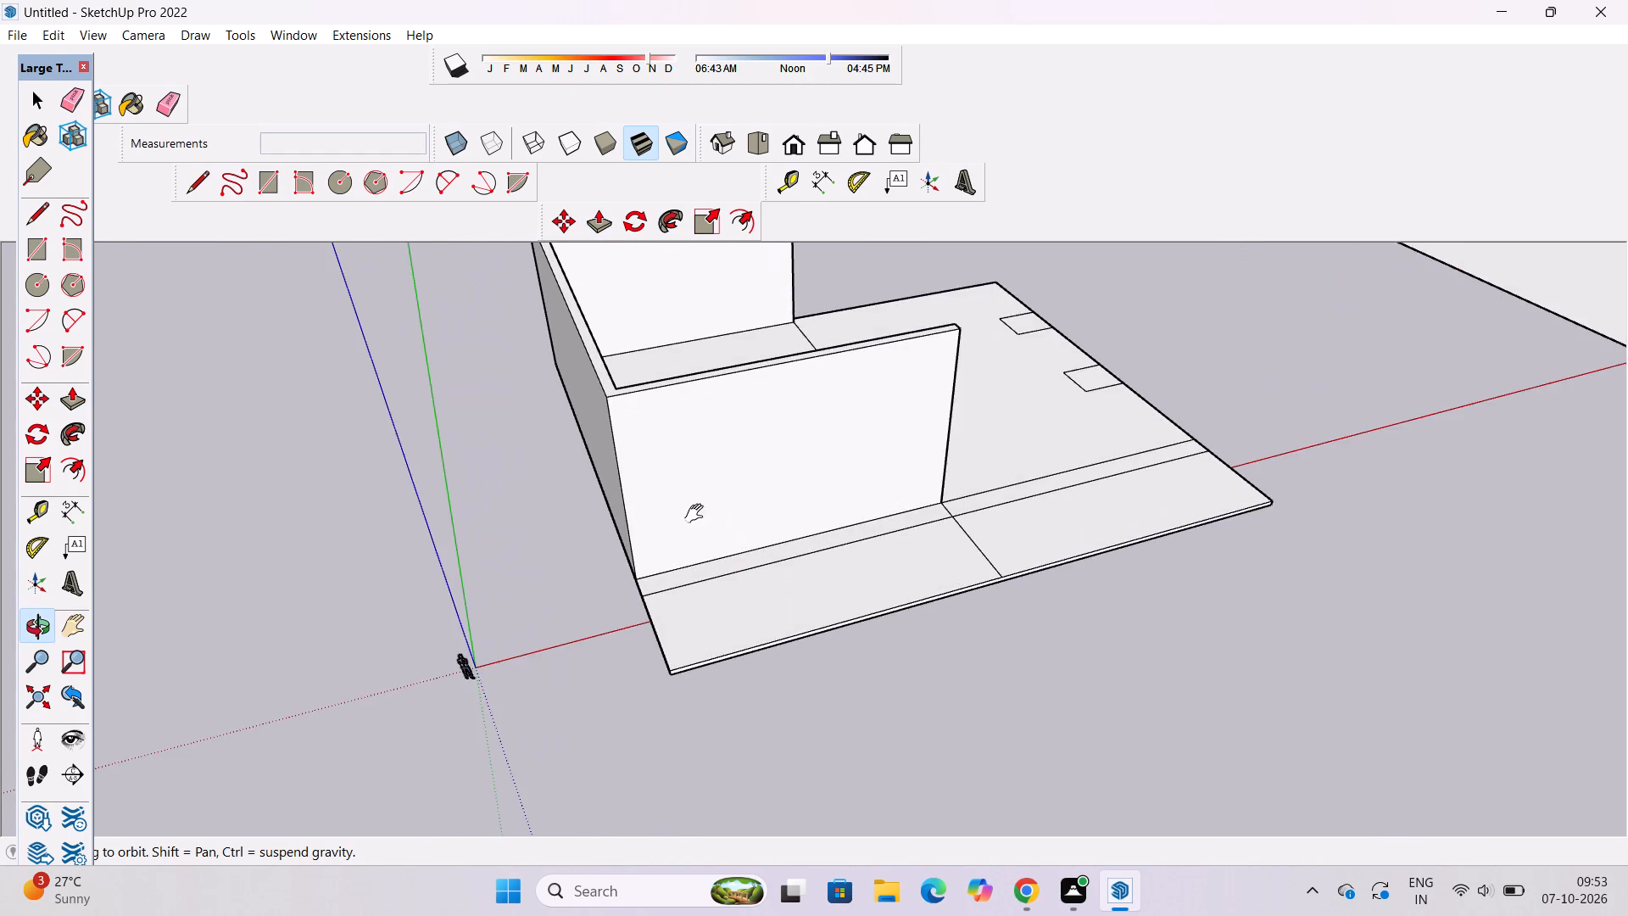
pyautogui.keyDown('shift'); pyautogui.moveTo(698, 514); pyautogui.dragTo(518, 548); pyautogui.keyUp('shift')
pyautogui.scroll(-6, 684, 574)
pyautogui.keyDown('shift'); pyautogui.moveTo(686, 574); pyautogui.dragTo(604, 588); pyautogui.keyUp('shift')
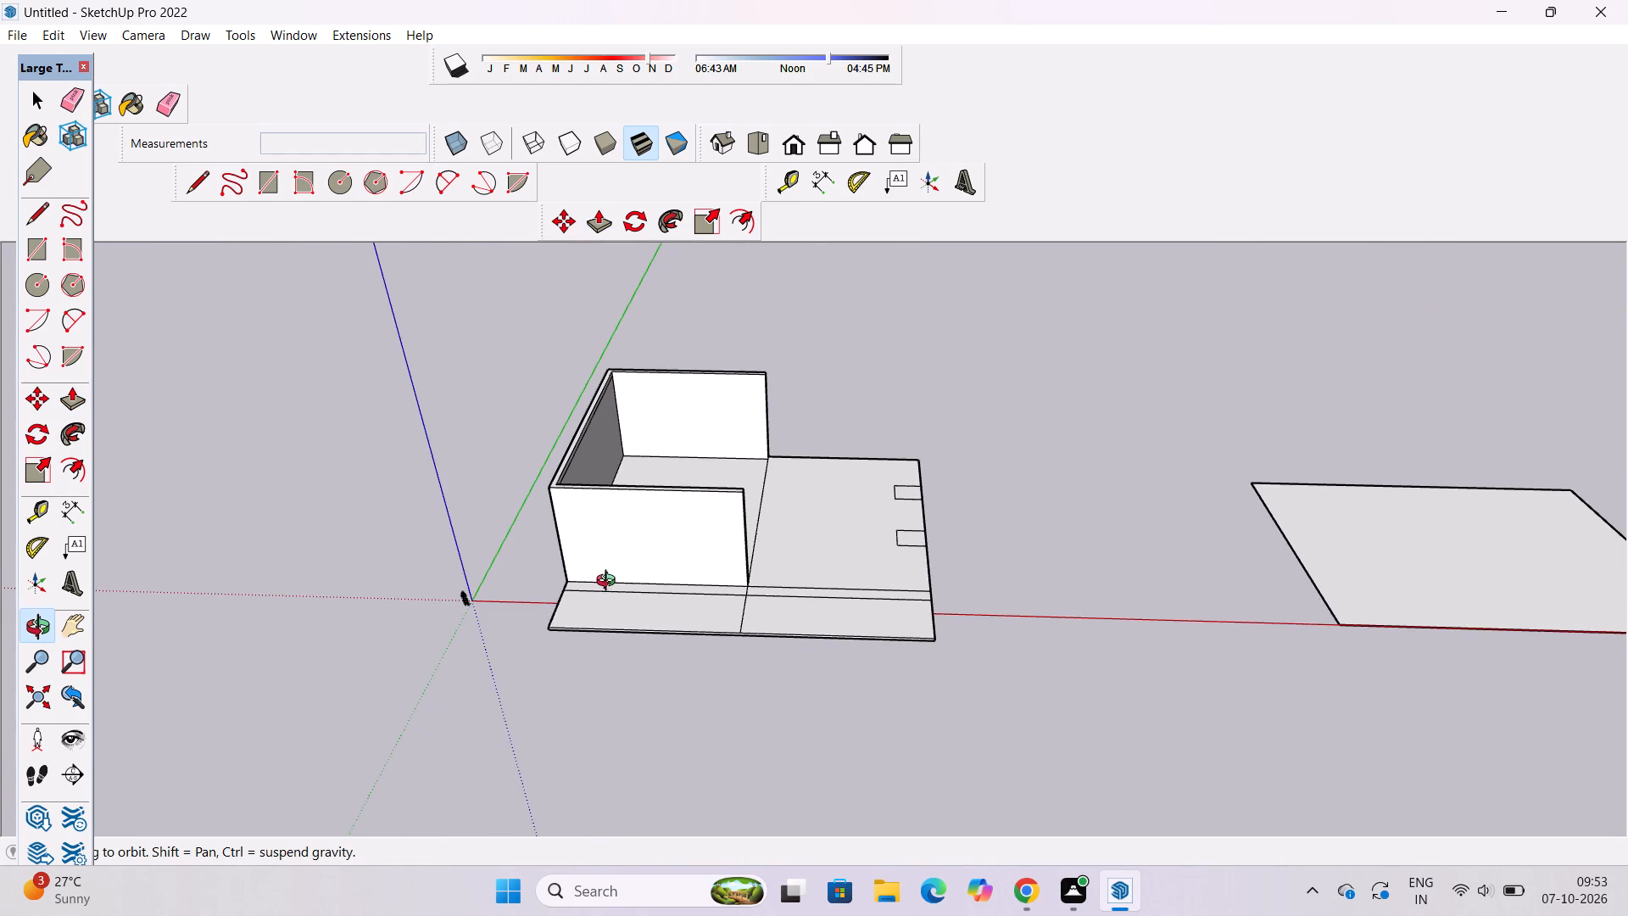
pyautogui.press('space')
pyautogui.scroll(-4, 536, 524)
pyautogui.click(1115, 539)
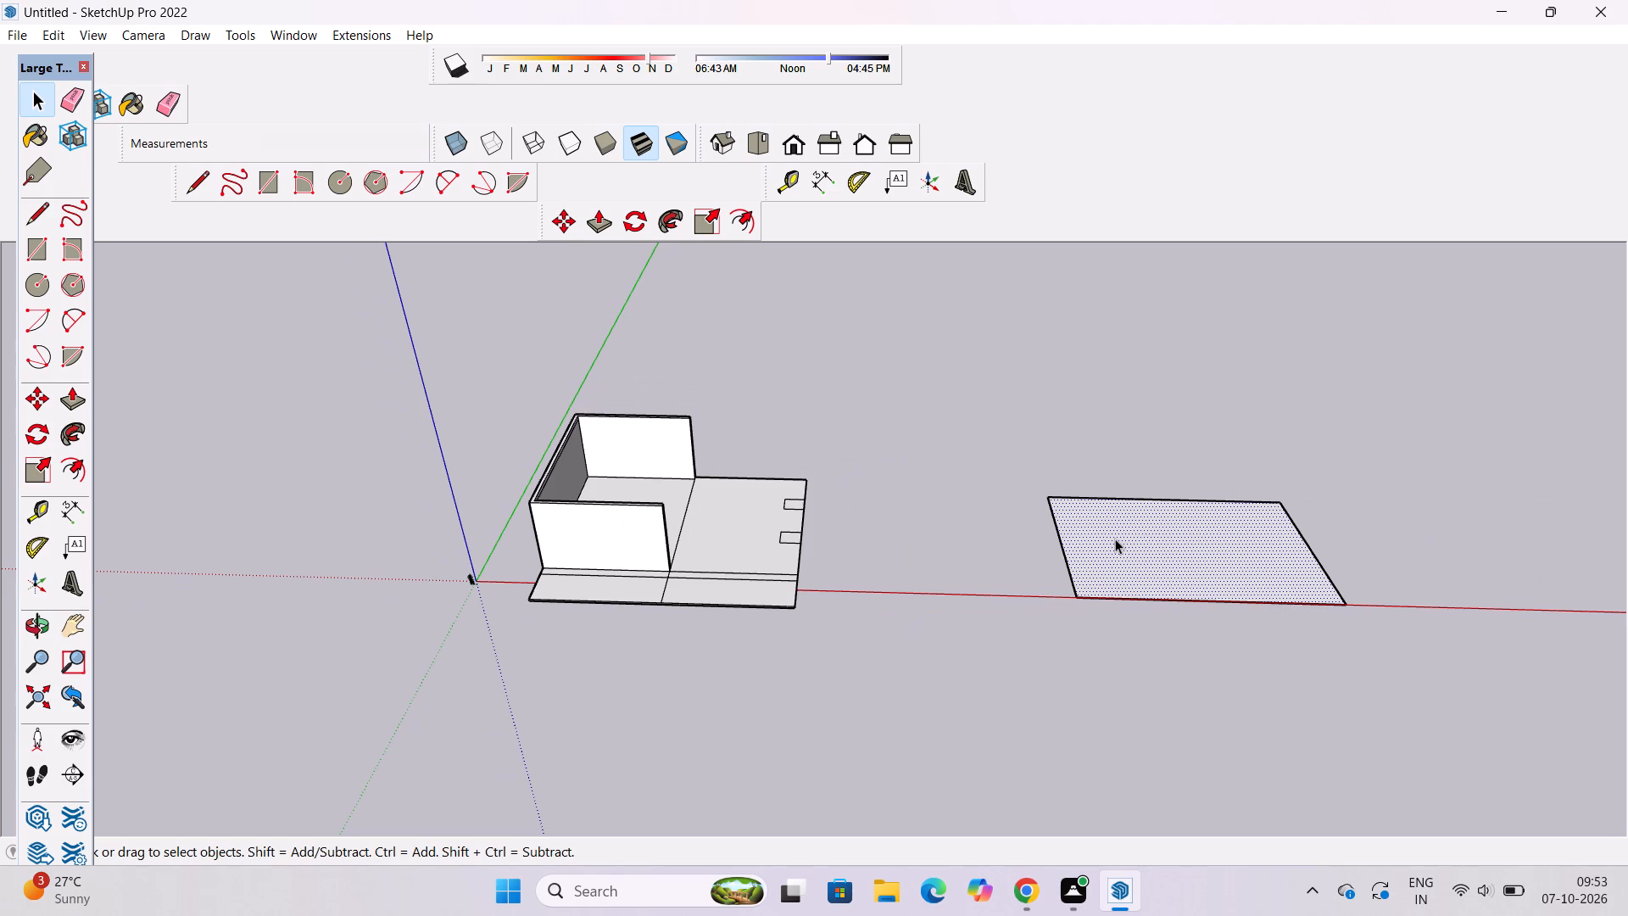
pyautogui.press('p')
pyautogui.click(1115, 539)
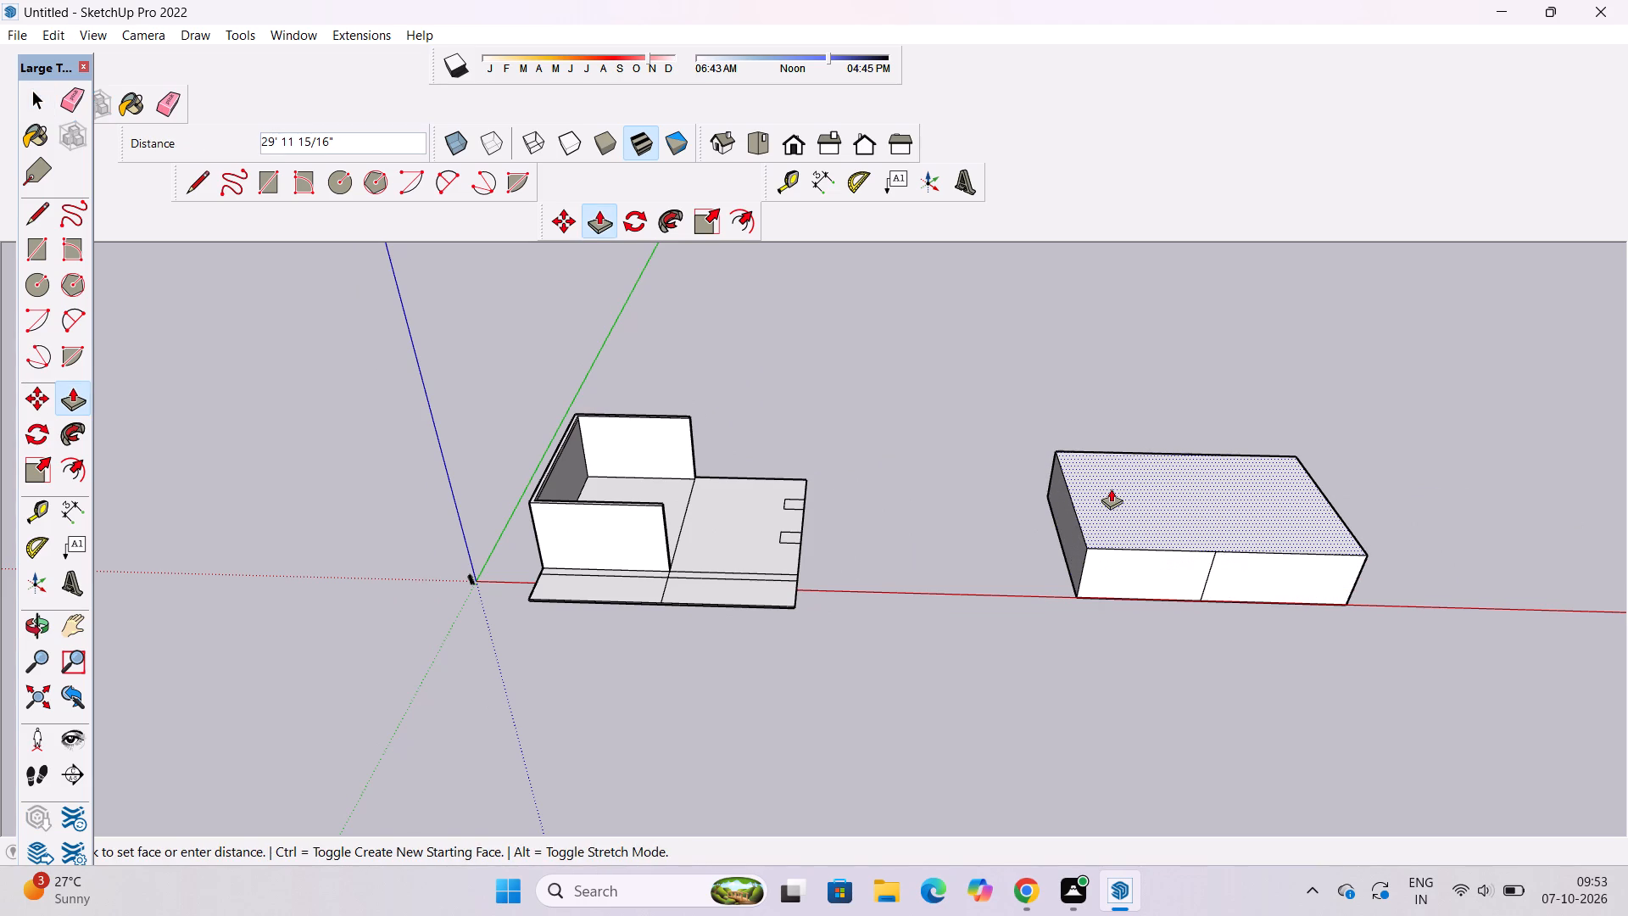
pyautogui.scroll(4, 1111, 489)
pyautogui.write("1'")
pyautogui.press('Return')
pyautogui.press('Return')
pyautogui.press('Return')
pyautogui.press('Return')
pyautogui.press('Return')
pyautogui.press('Return')
pyautogui.press('Return')
pyautogui.press('Return')
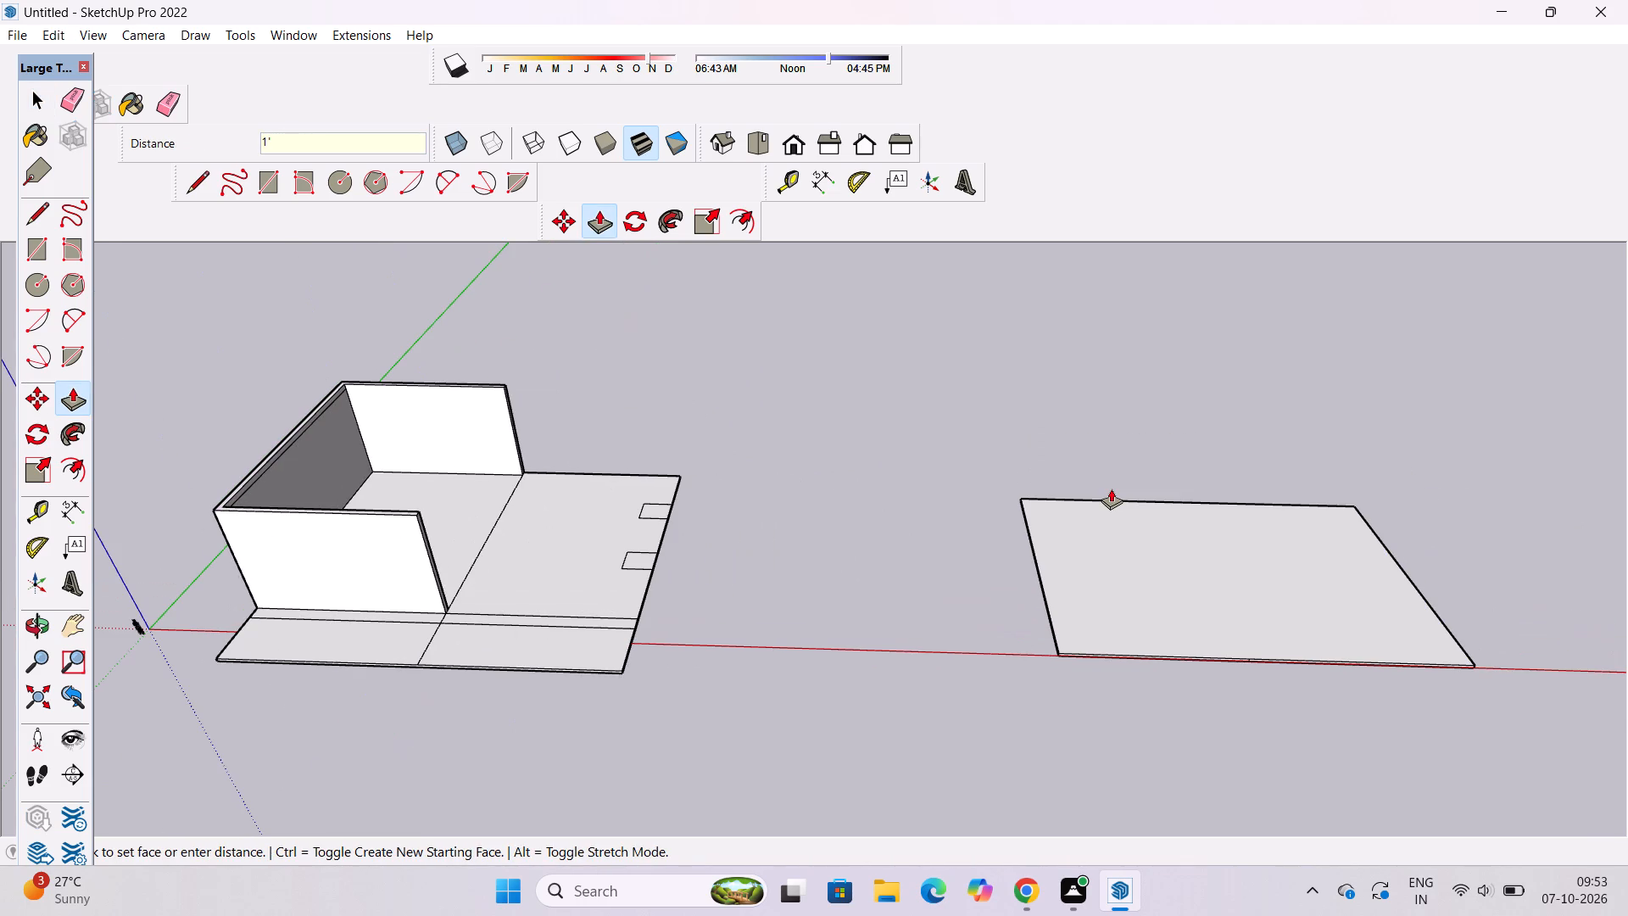
pyautogui.press('space')
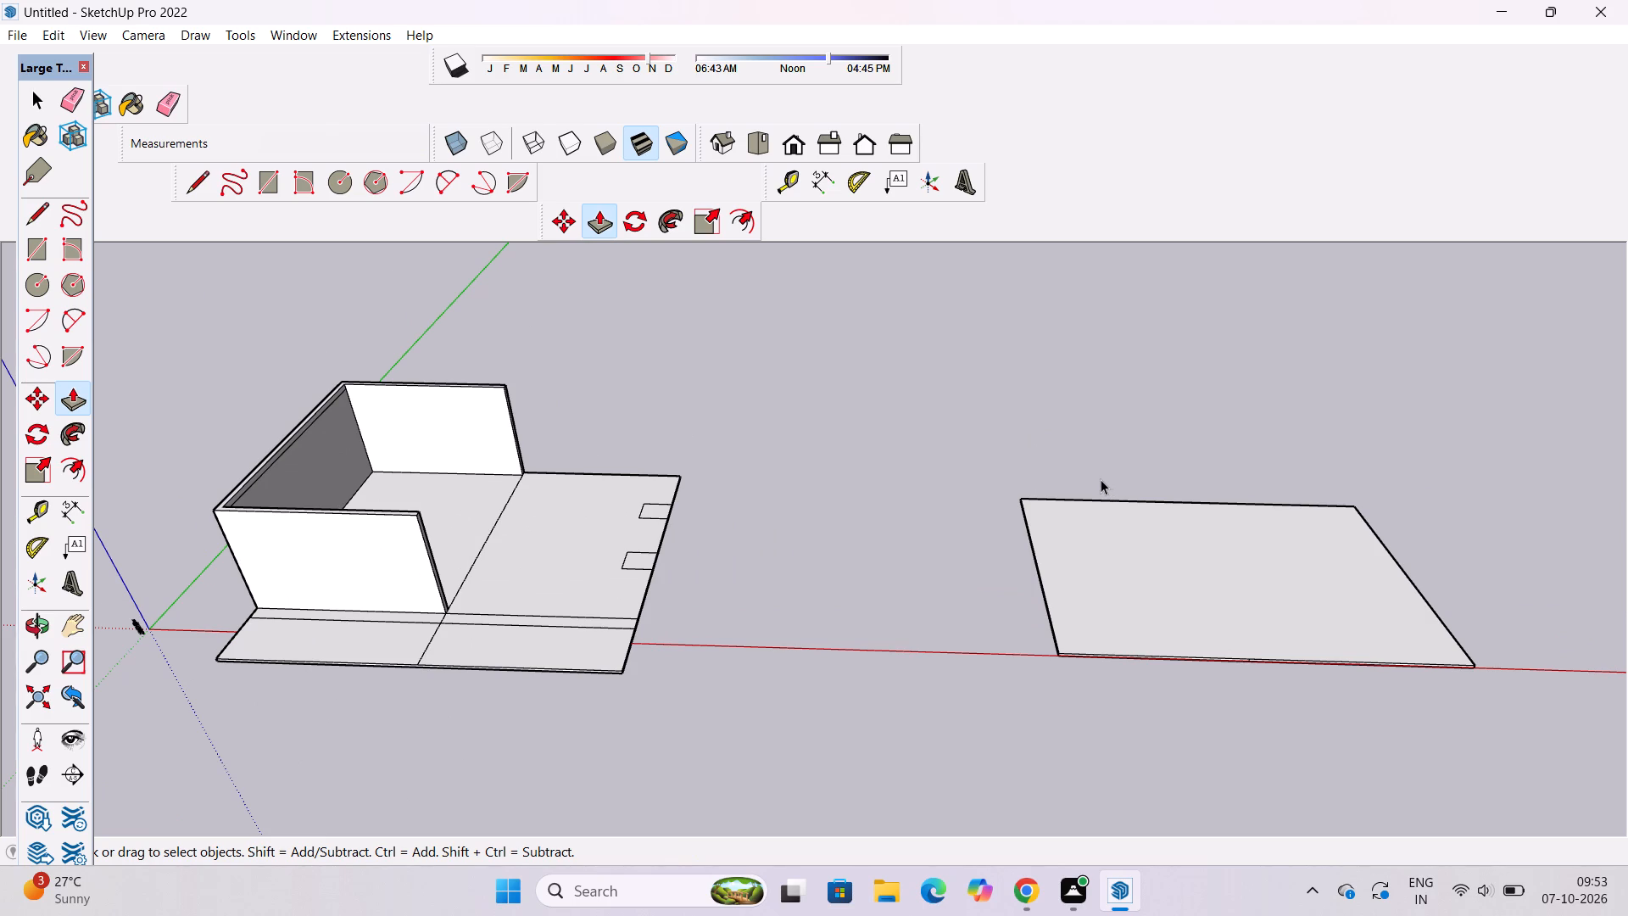
# Examine the separate 1' thick slab and the walled base beside it from lower and higher angles.
pyautogui.press('o')
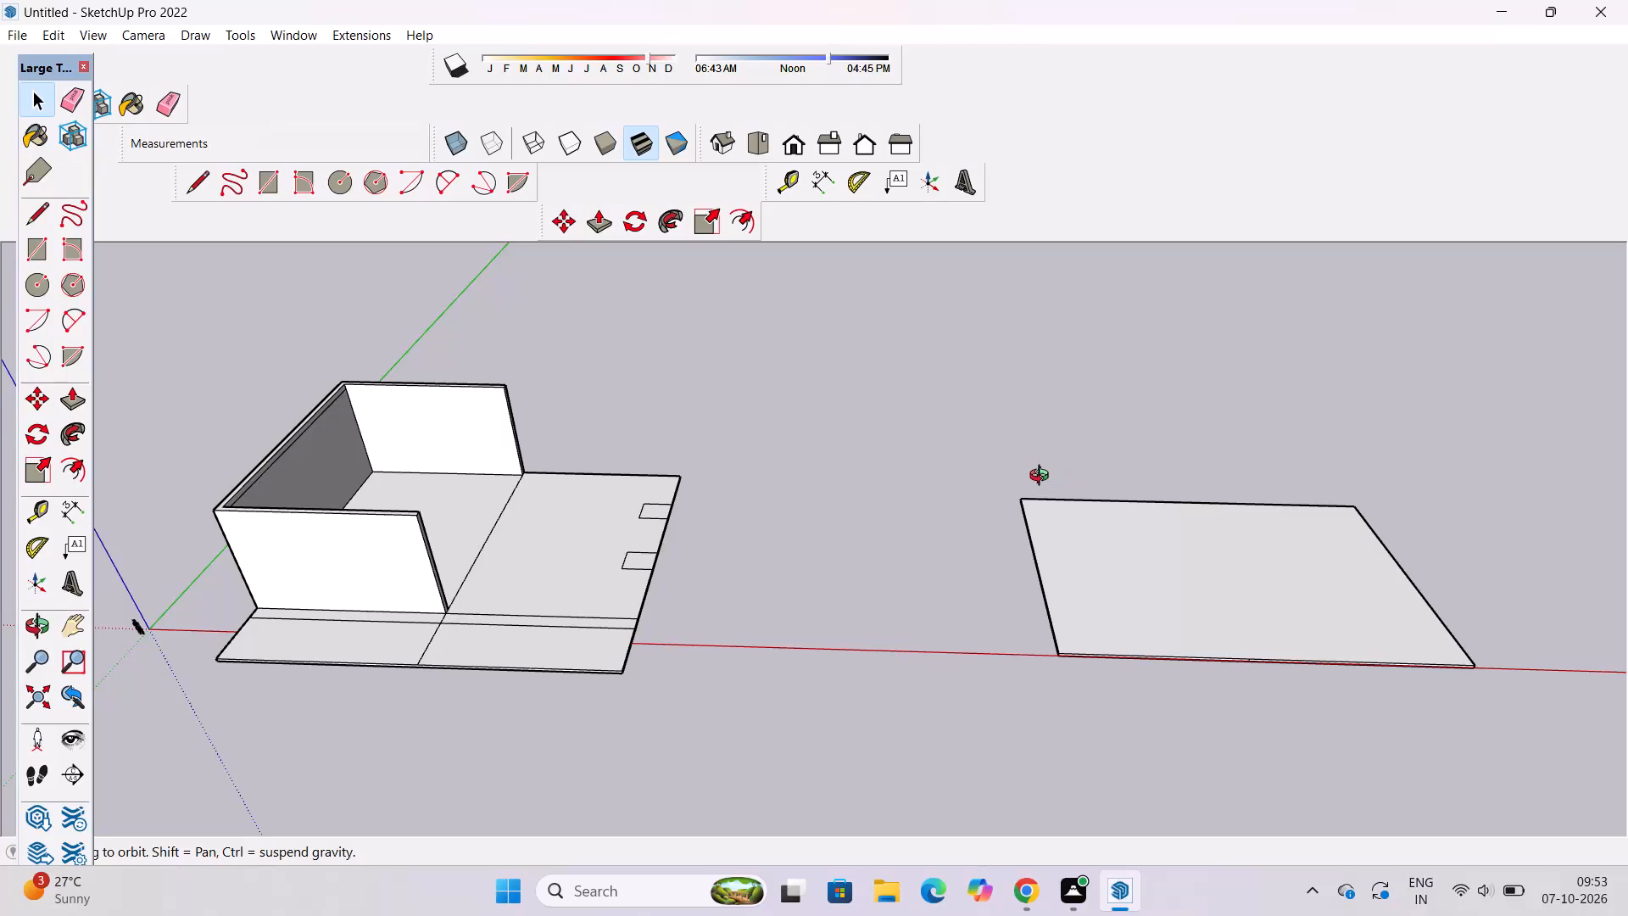
pyautogui.scroll(-3, 1043, 482)
pyautogui.keyDown('shift'); pyautogui.moveTo(1086, 623); pyautogui.dragTo(1101, 500); pyautogui.keyUp('shift')
pyautogui.scroll(2, 1104, 561)
pyautogui.keyDown('shift'); pyautogui.click(1104, 561); pyautogui.keyUp('shift')
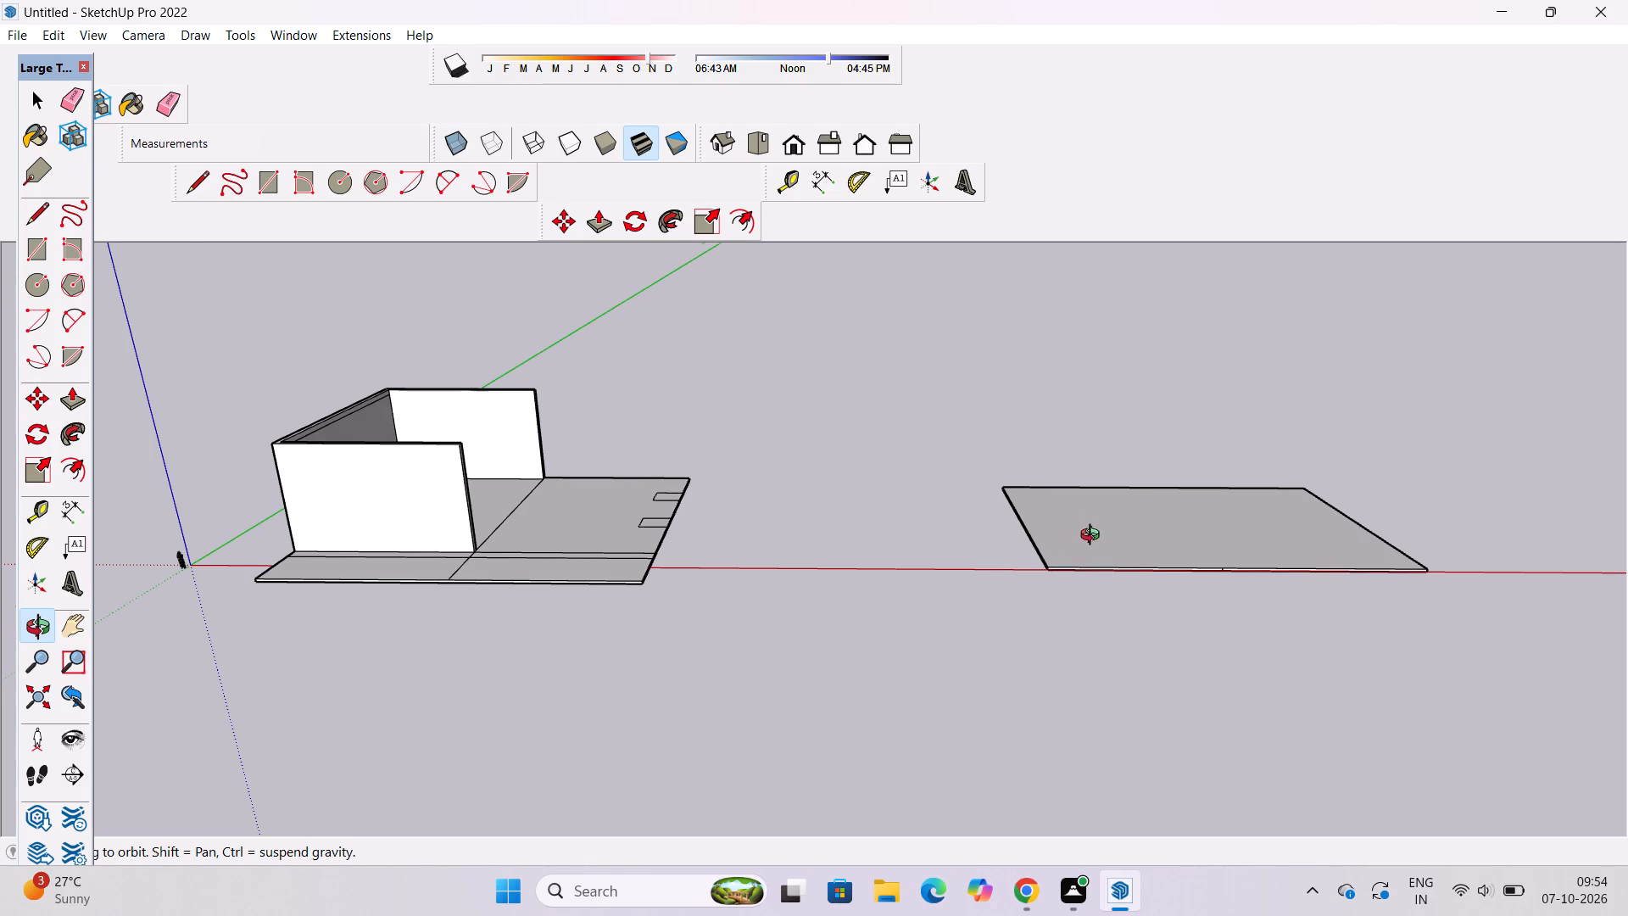
pyautogui.scroll(2, 1094, 537)
pyautogui.keyDown('shift'); pyautogui.moveTo(1053, 496); pyautogui.dragTo(1001, 443); pyautogui.keyUp('shift')
pyautogui.moveTo(1006, 466); pyautogui.dragTo(1057, 606)
pyautogui.scroll(-7, 1055, 586)
pyautogui.keyDown('shift'); pyautogui.moveTo(989, 584); pyautogui.dragTo(1084, 558); pyautogui.keyUp('shift')
pyautogui.keyDown('shift'); pyautogui.scroll(4, 1086, 525); pyautogui.keyUp('shift')
pyautogui.keyDown('shift'); pyautogui.moveTo(1075, 519); pyautogui.dragTo(1065, 534); pyautogui.keyUp('shift')
# Select all faces and edges of the separate 1' thick slab and make it a group.
pyautogui.press('space')
pyautogui.click(934, 469)
pyautogui.tripleClick(1206, 472)
pyautogui.click(1206, 472)
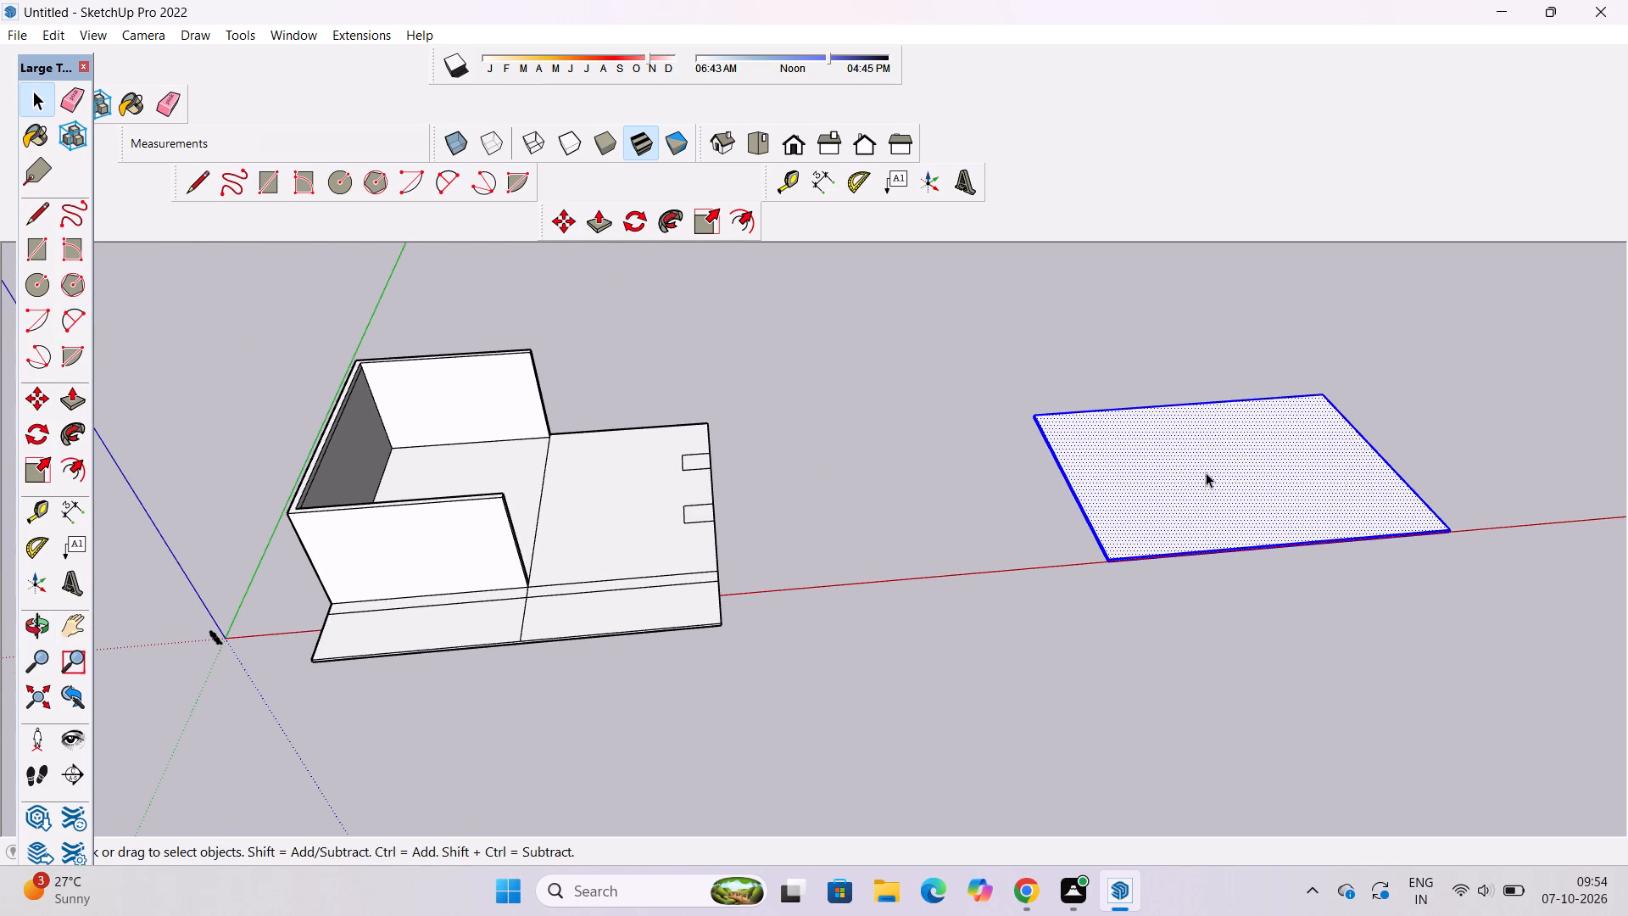
pyautogui.rightClick(1206, 472)
pyautogui.click(1268, 650)
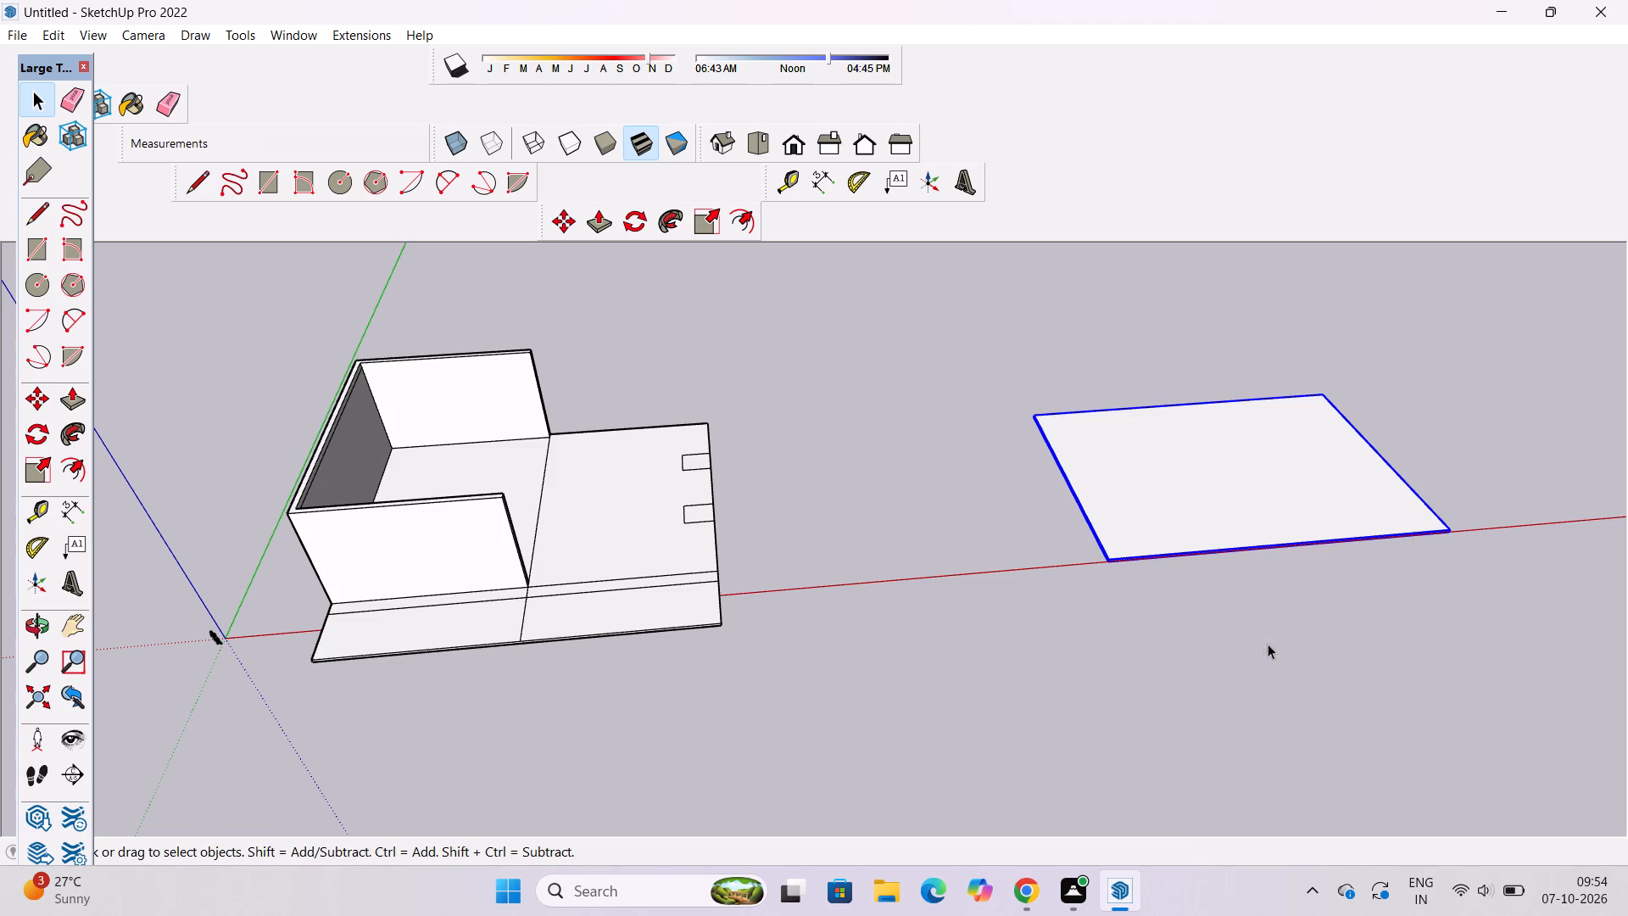
# Copy the grouped 1' slab by its bottom corner onto the outer top corner of the long wall, roofing the walled base.
pyautogui.press('m')
pyautogui.scroll(10, 938, 472)
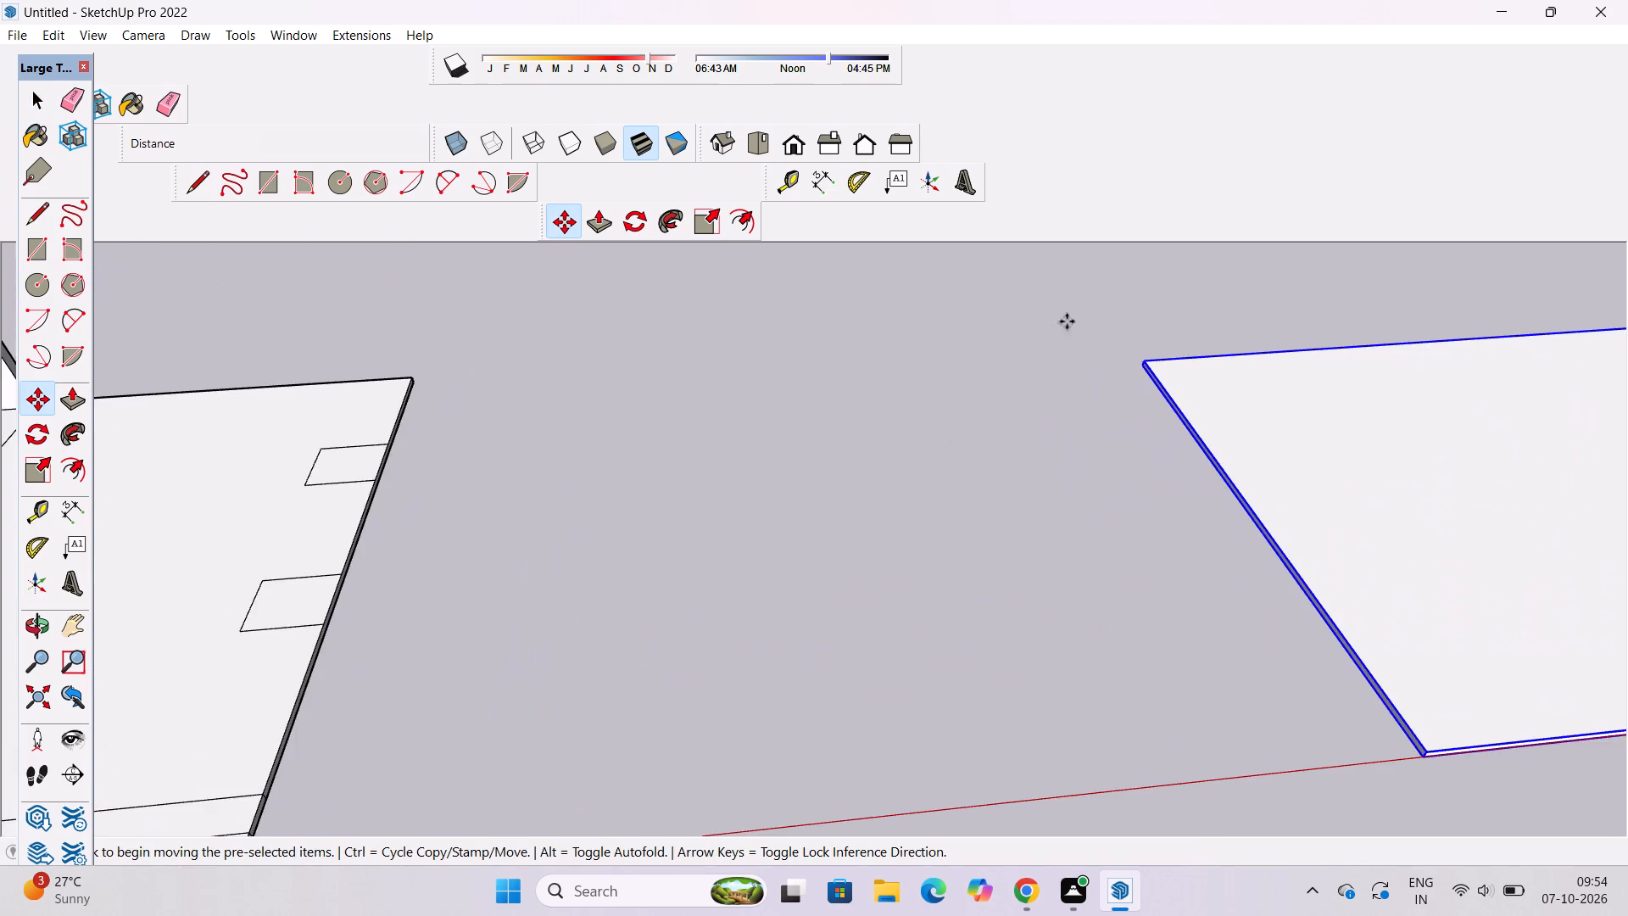
pyautogui.scroll(5, 1047, 381)
pyautogui.scroll(4, 1135, 377)
pyautogui.scroll(-18, 1119, 371)
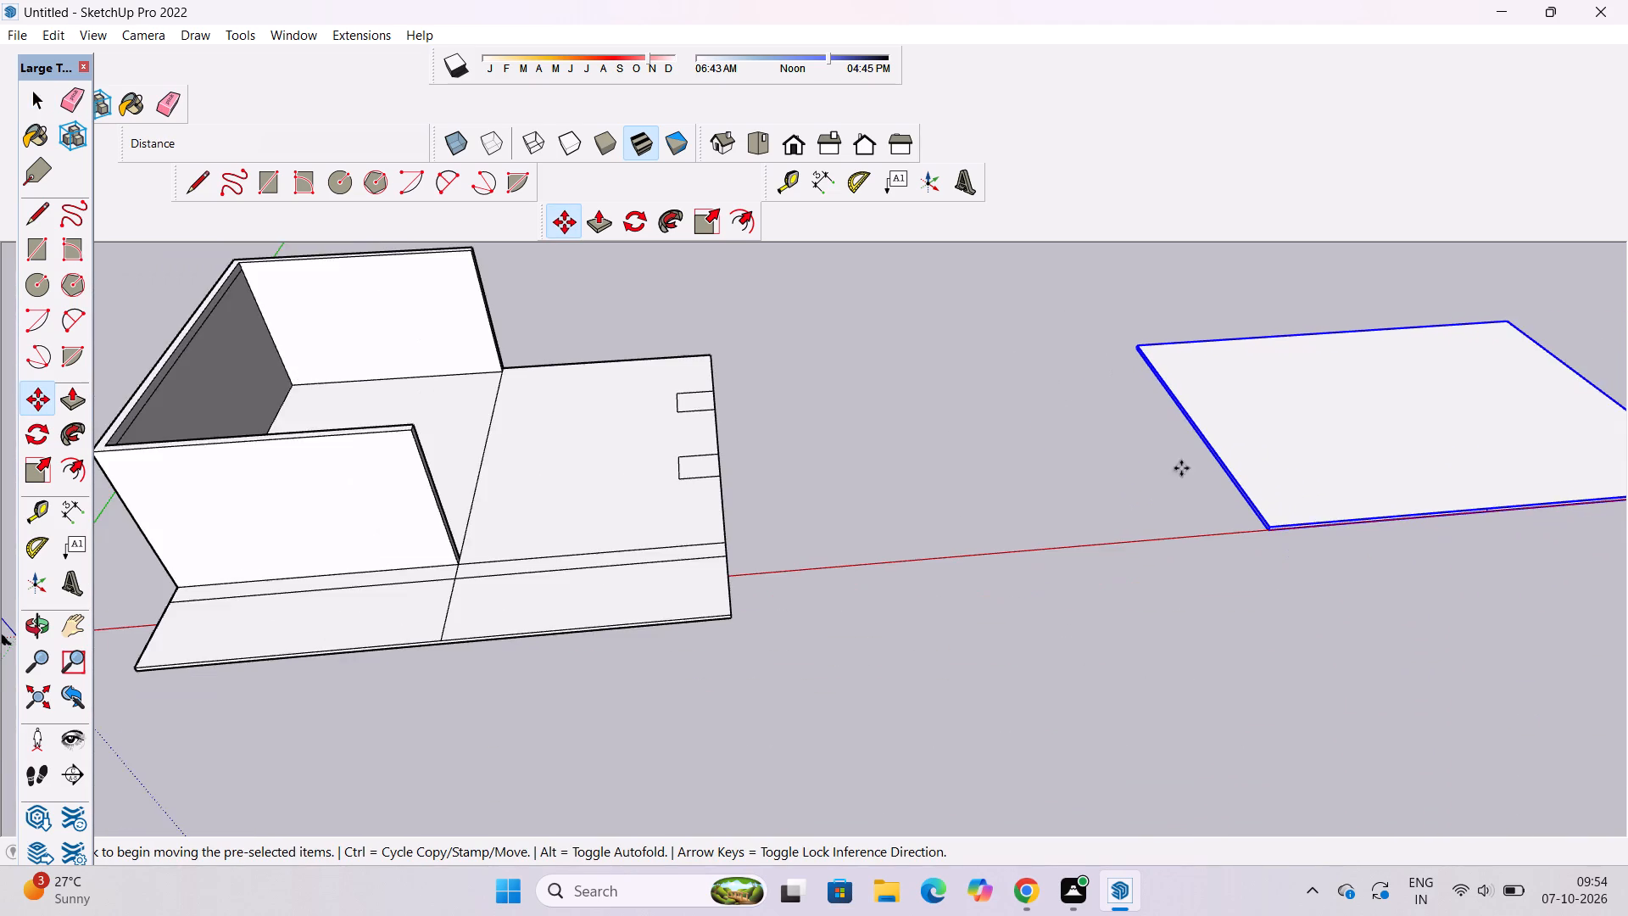
pyautogui.scroll(18, 1234, 535)
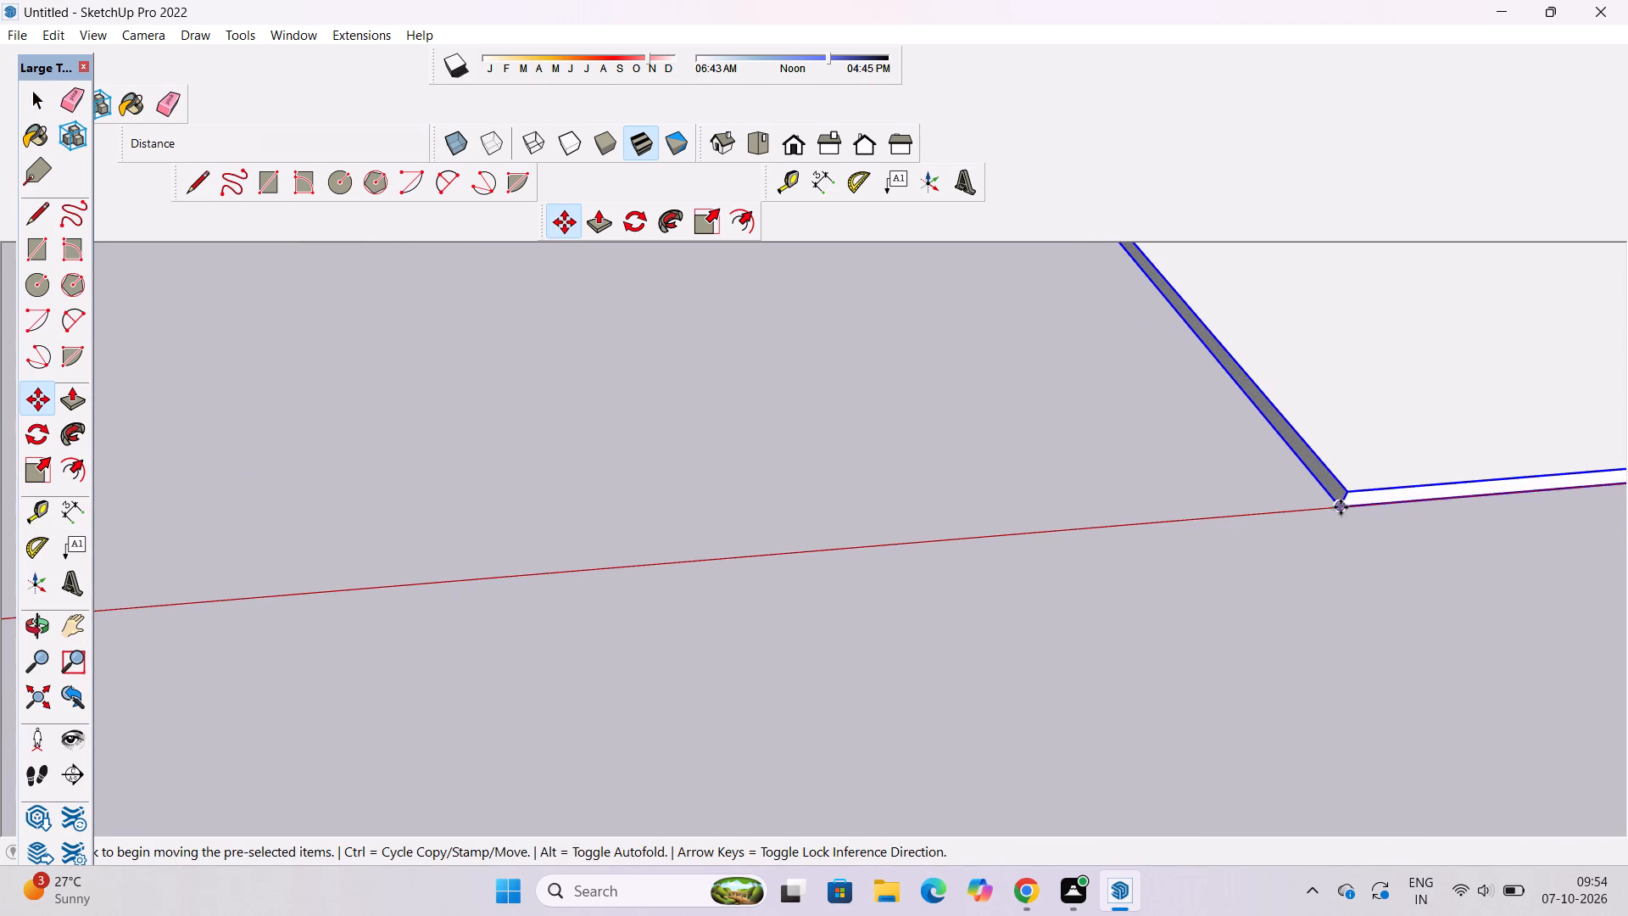
pyautogui.click(1341, 507)
pyautogui.scroll(-20, 1330, 543)
pyautogui.scroll(-9, 1330, 543)
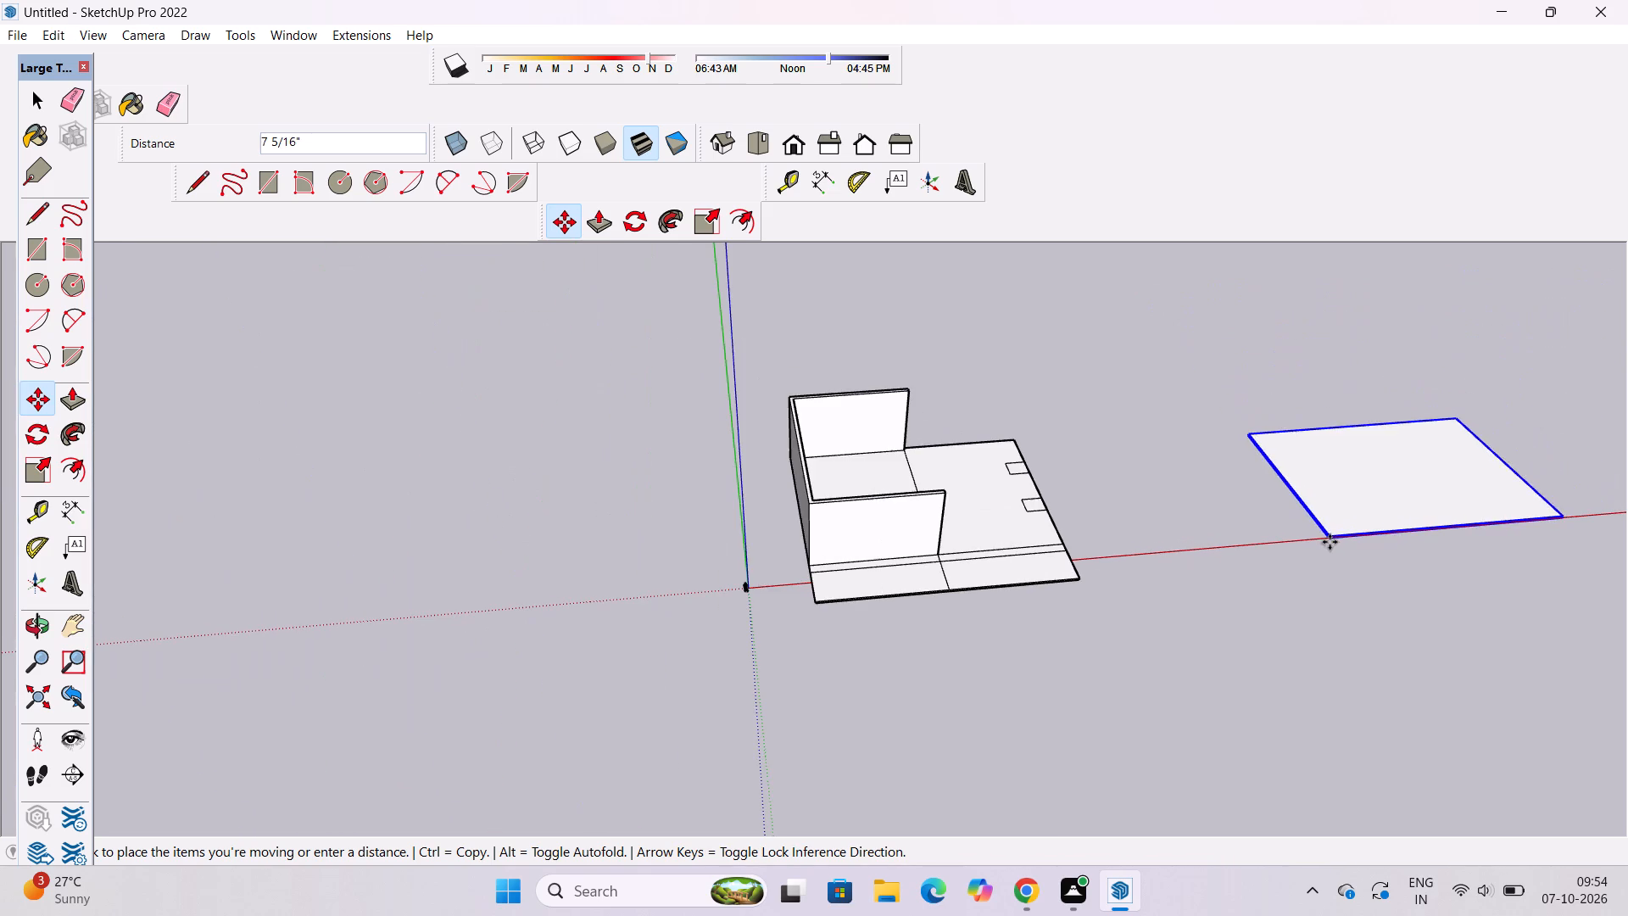
pyautogui.scroll(4, 1067, 482)
pyautogui.scroll(7, 691, 491)
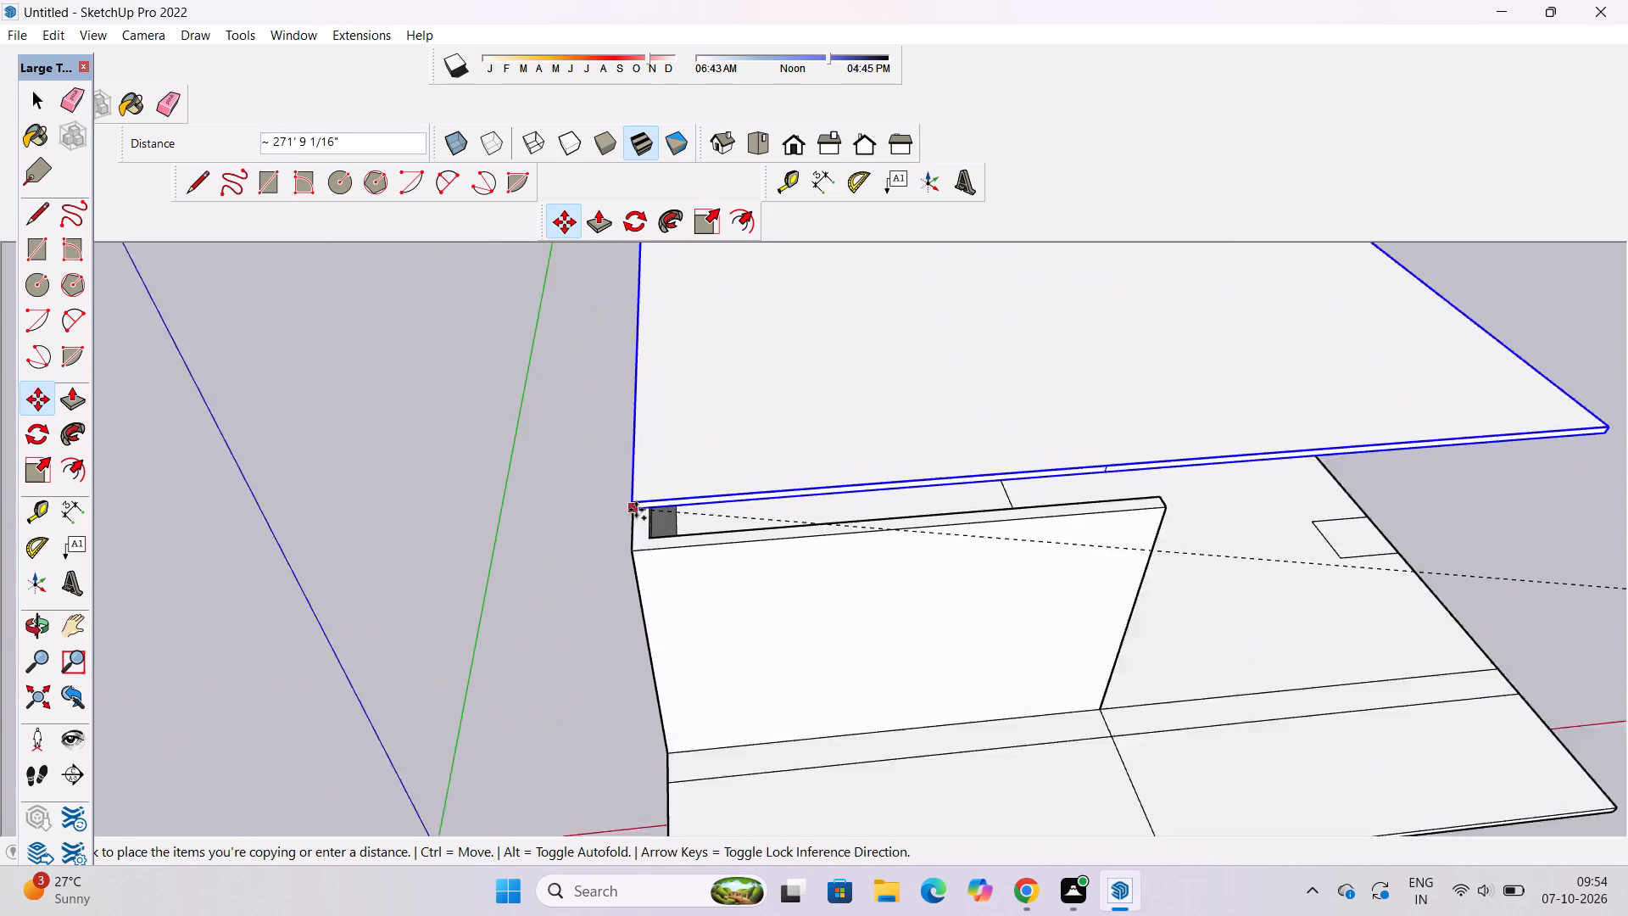
pyautogui.scroll(2, 636, 510)
pyautogui.click(633, 557)
pyautogui.press('space')
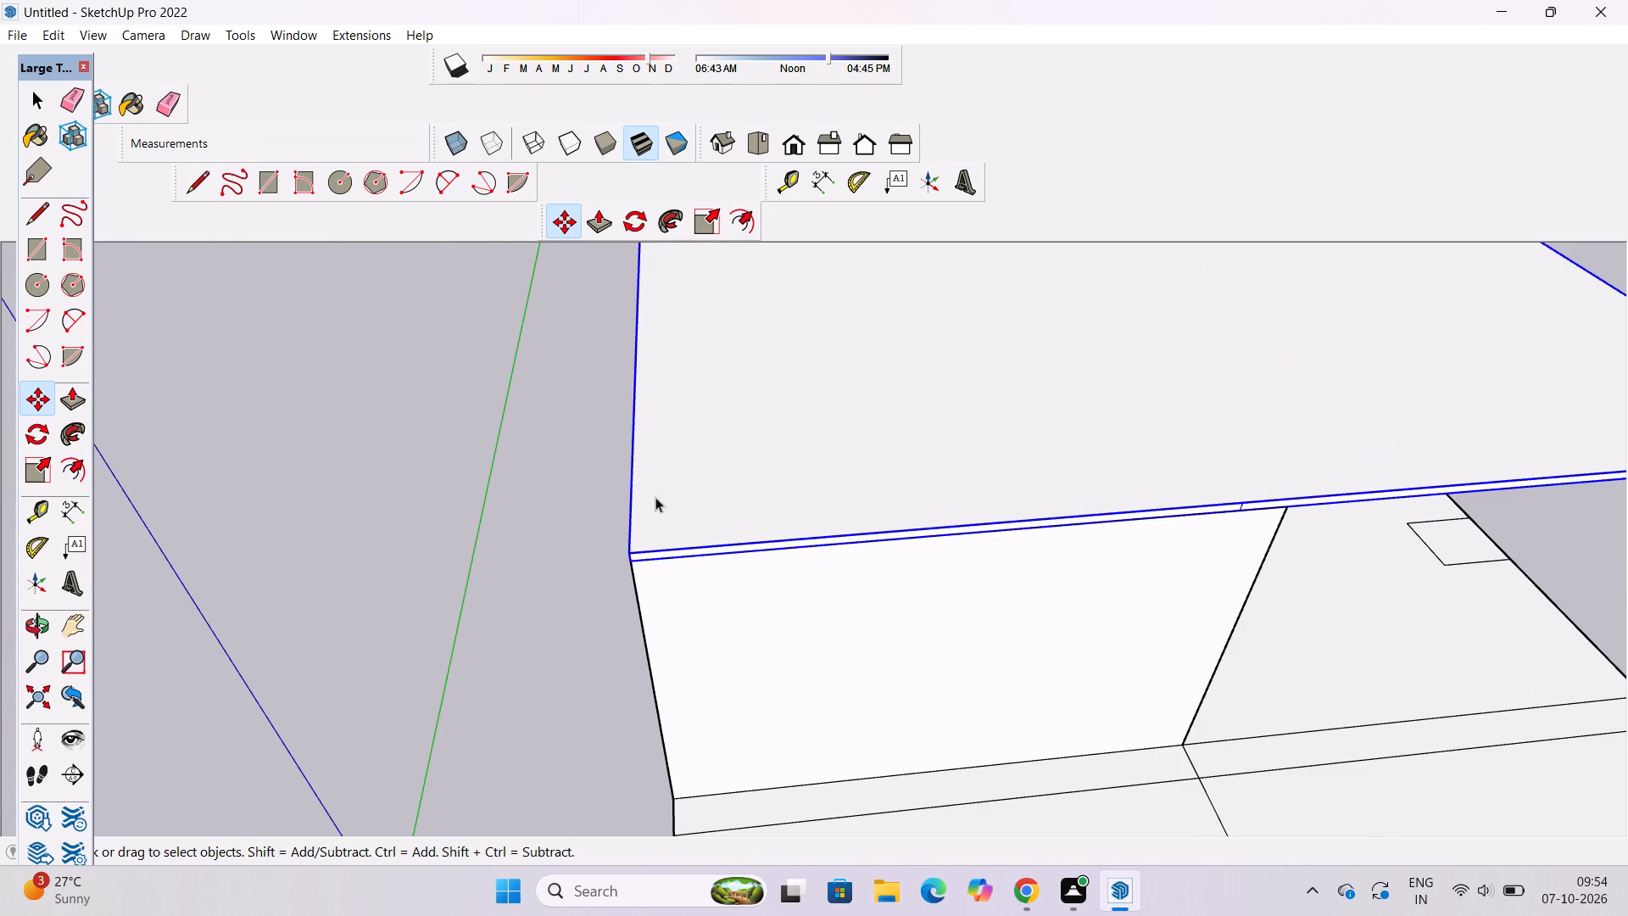
# Explode the copied slab group on top of the walls and clear the selection.
pyautogui.rightClick(749, 490)
pyautogui.click(790, 623)
pyautogui.click(532, 571)
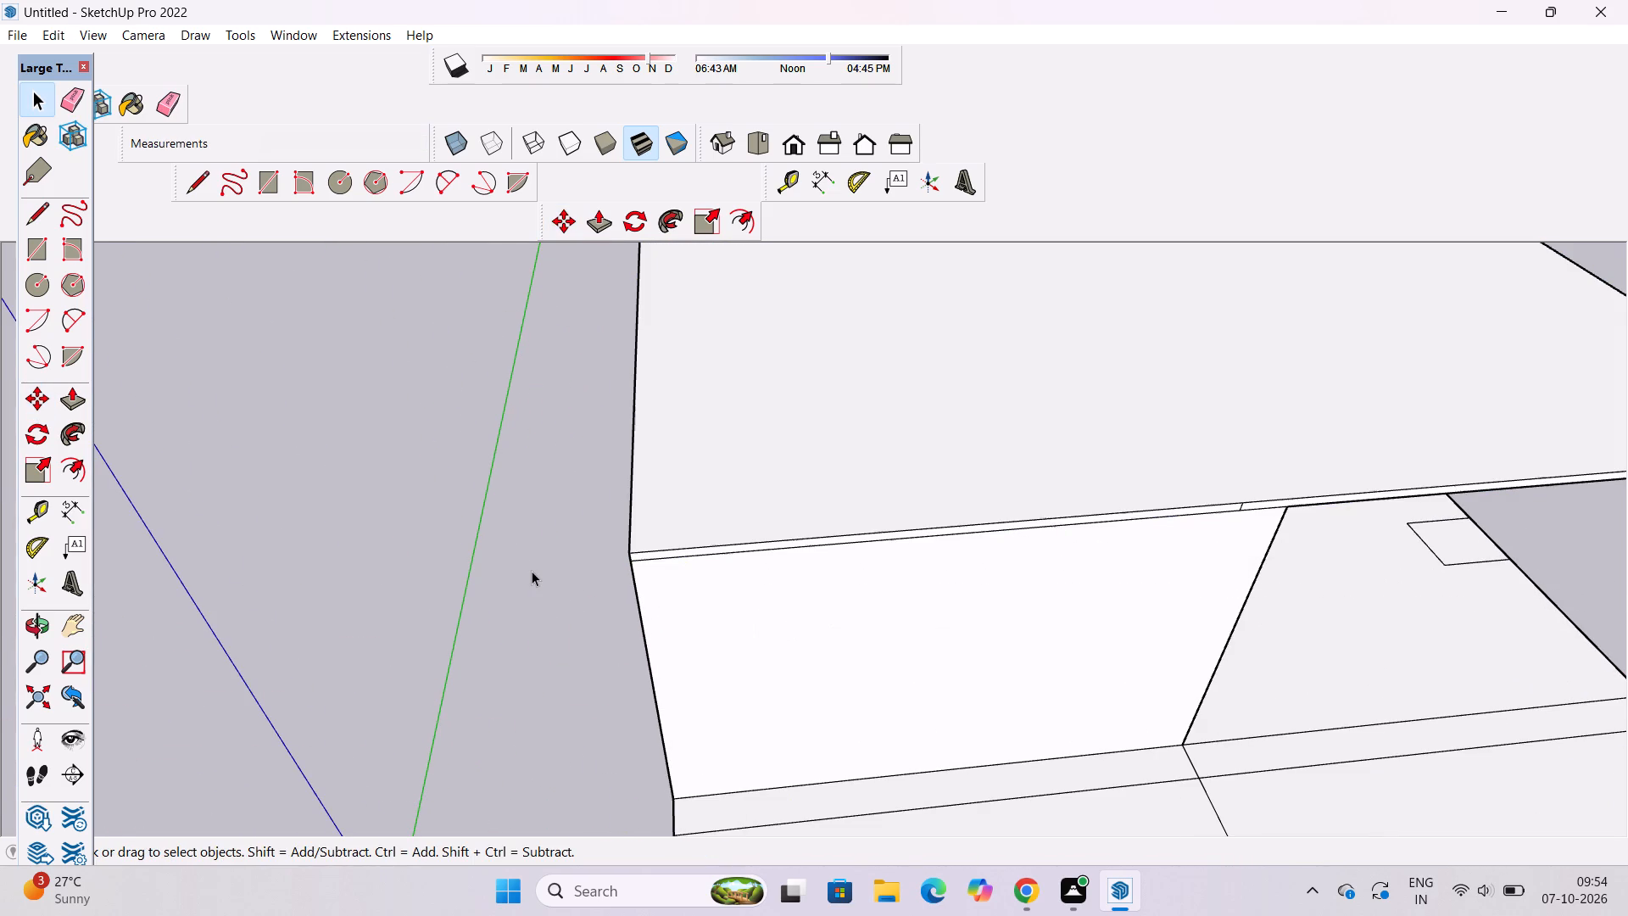
# Examine the roof slab on the walls, its overhang and its edges from several angles, including from ground level.
pyautogui.press('o')
pyautogui.scroll(-12, 538, 462)
pyautogui.moveTo(808, 459); pyautogui.dragTo(748, 337)
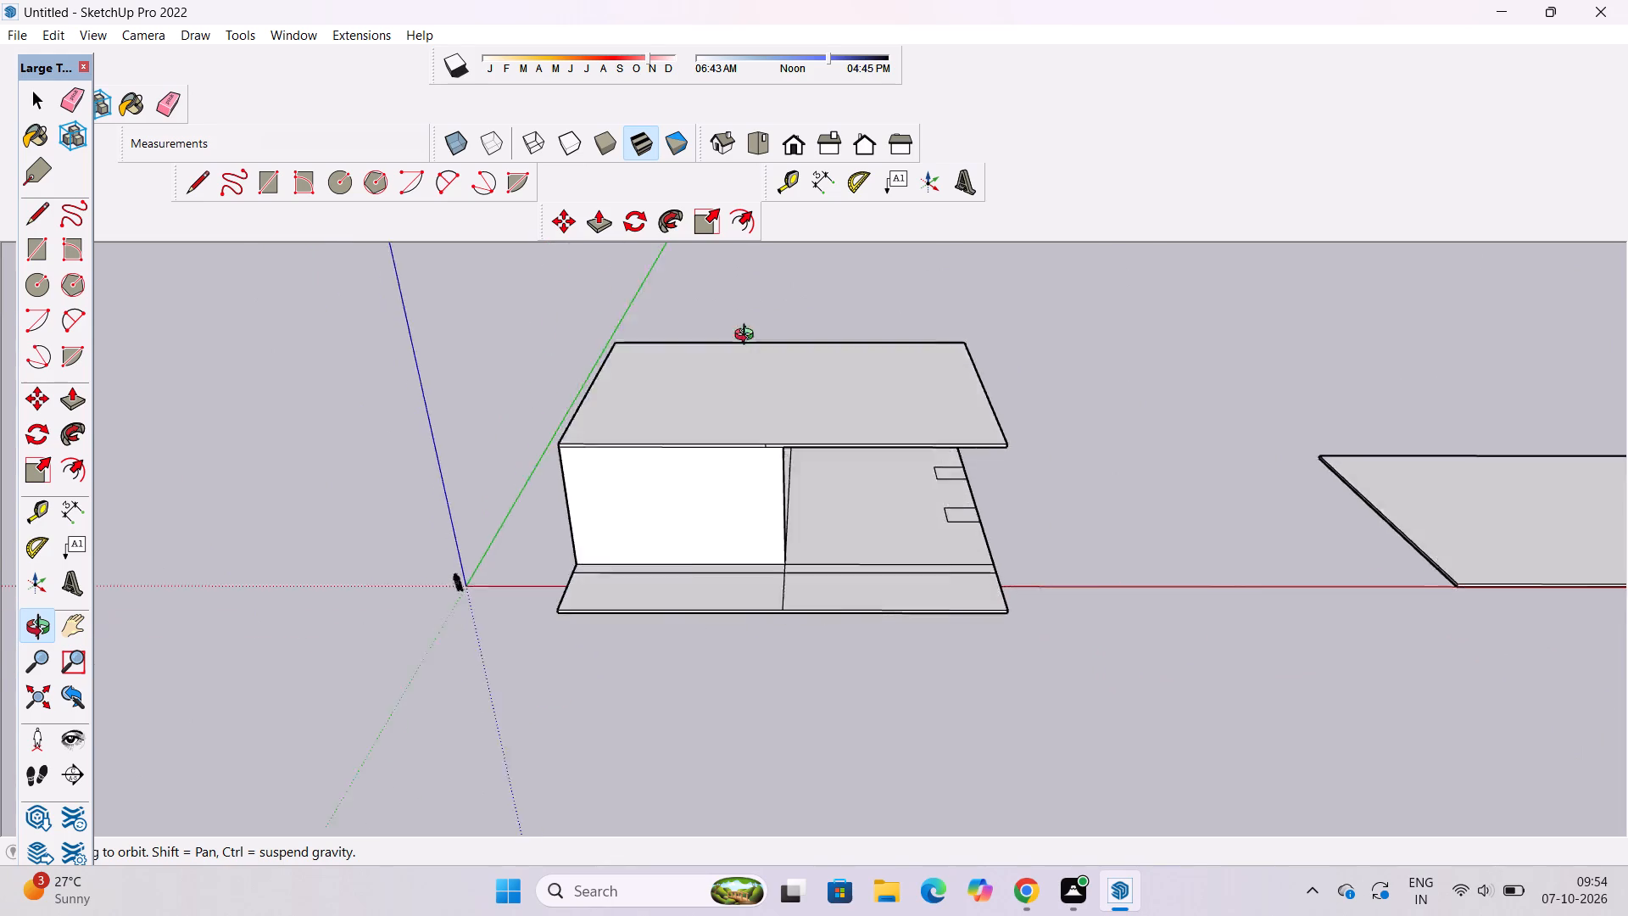
pyautogui.moveTo(748, 337); pyautogui.dragTo(735, 284)
pyautogui.moveTo(748, 397); pyautogui.dragTo(970, 606)
pyautogui.scroll(-5, 926, 542)
pyautogui.keyDown('shift'); pyautogui.moveTo(922, 528); pyautogui.dragTo(919, 550); pyautogui.keyUp('shift')
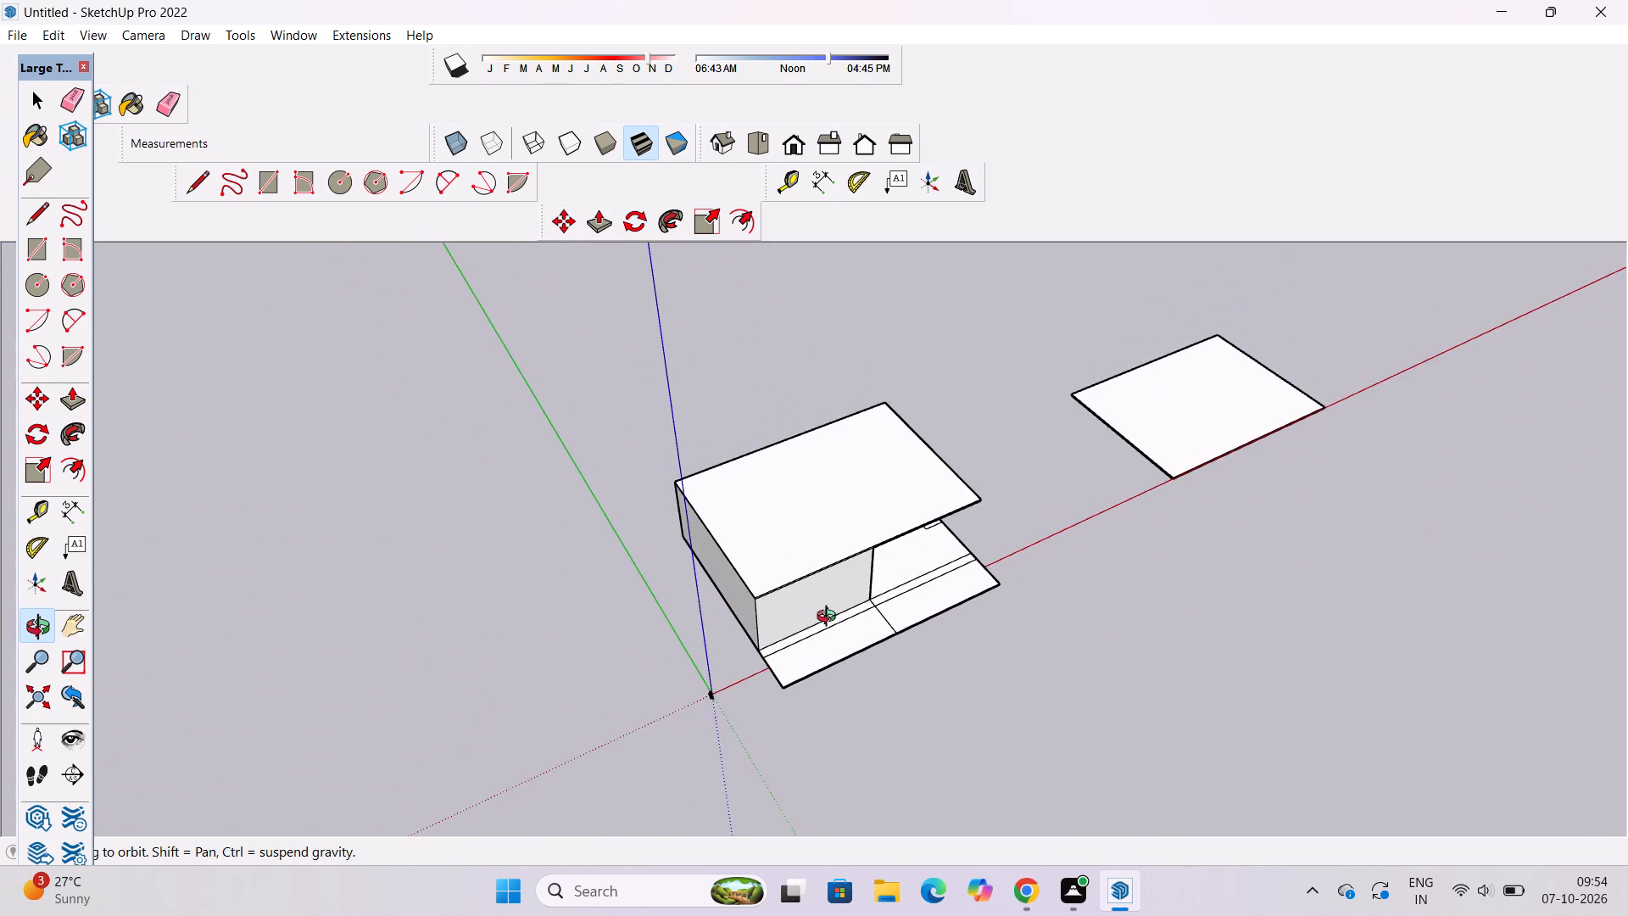
pyautogui.moveTo(828, 618); pyautogui.dragTo(813, 505)
pyautogui.scroll(2, 795, 561)
pyautogui.keyDown('shift'); pyautogui.moveTo(795, 561); pyautogui.dragTo(778, 474); pyautogui.keyUp('shift')
pyautogui.moveTo(778, 495); pyautogui.dragTo(753, 623)
pyautogui.scroll(1, 767, 581)
pyautogui.keyDown('shift'); pyautogui.moveTo(770, 577); pyautogui.dragTo(771, 520); pyautogui.keyUp('shift')
pyautogui.scroll(3, 770, 509)
pyautogui.moveTo(757, 501); pyautogui.dragTo(943, 586)
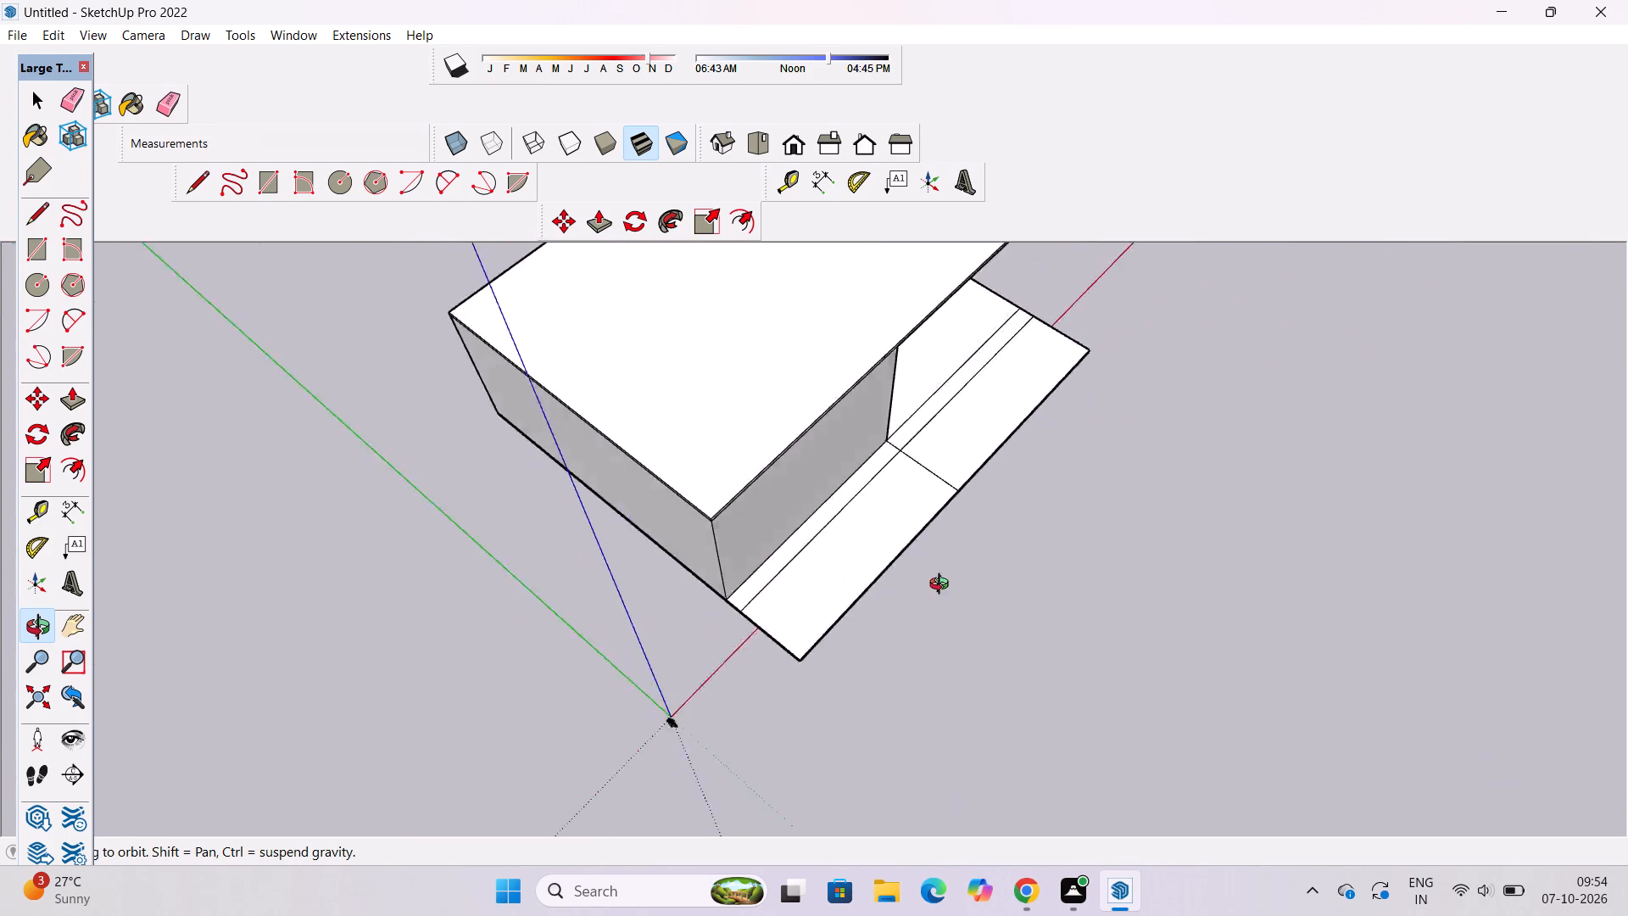
pyautogui.moveTo(943, 586); pyautogui.dragTo(1015, 603)
pyautogui.scroll(3, 757, 575)
pyautogui.keyDown('shift'); pyautogui.moveTo(761, 581); pyautogui.dragTo(787, 671); pyautogui.keyUp('shift')
pyautogui.moveTo(810, 673); pyautogui.dragTo(545, 411)
pyautogui.keyDown('shift'); pyautogui.moveTo(756, 487); pyautogui.dragTo(726, 581); pyautogui.keyUp('shift')
pyautogui.scroll(4, 810, 562)
pyautogui.moveTo(800, 548); pyautogui.dragTo(741, 478)
pyautogui.keyDown('shift'); pyautogui.moveTo(782, 482); pyautogui.dragTo(716, 522); pyautogui.keyUp('shift')
pyautogui.moveTo(761, 437); pyautogui.dragTo(716, 378)
# Erase the short vertical line dividing the roof slab's long edge face above the long wall.
pyautogui.scroll(2, 859, 365)
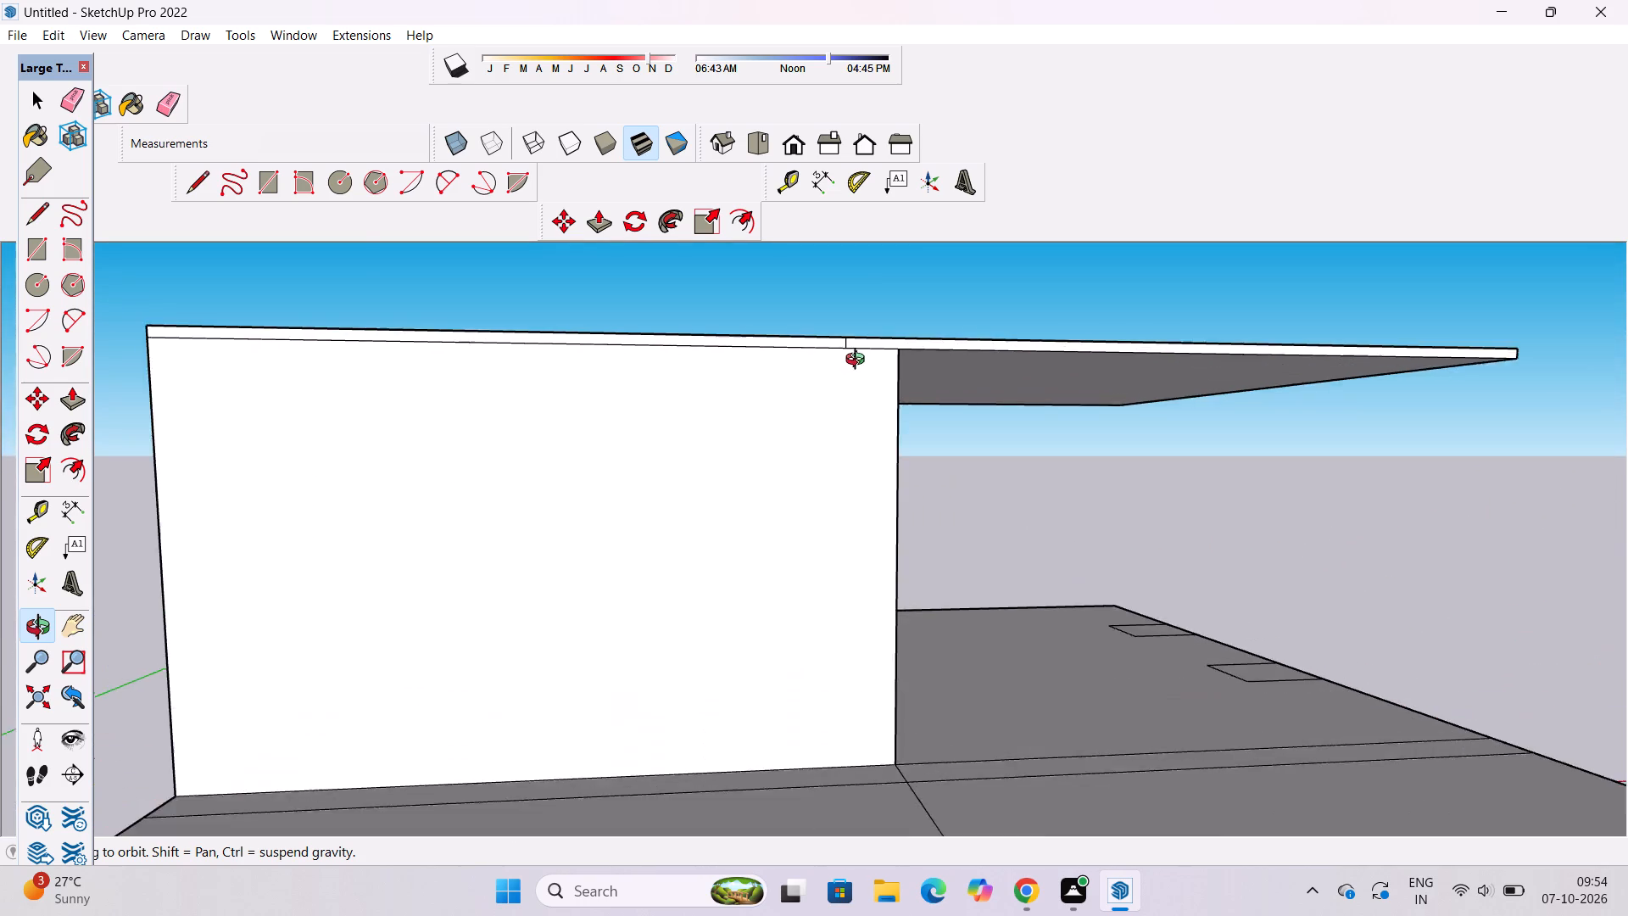
pyautogui.scroll(4, 859, 361)
pyautogui.keyDown('shift'); pyautogui.moveTo(856, 356); pyautogui.dragTo(826, 547); pyautogui.keyUp('shift')
pyautogui.scroll(2, 826, 549)
pyautogui.press('e')
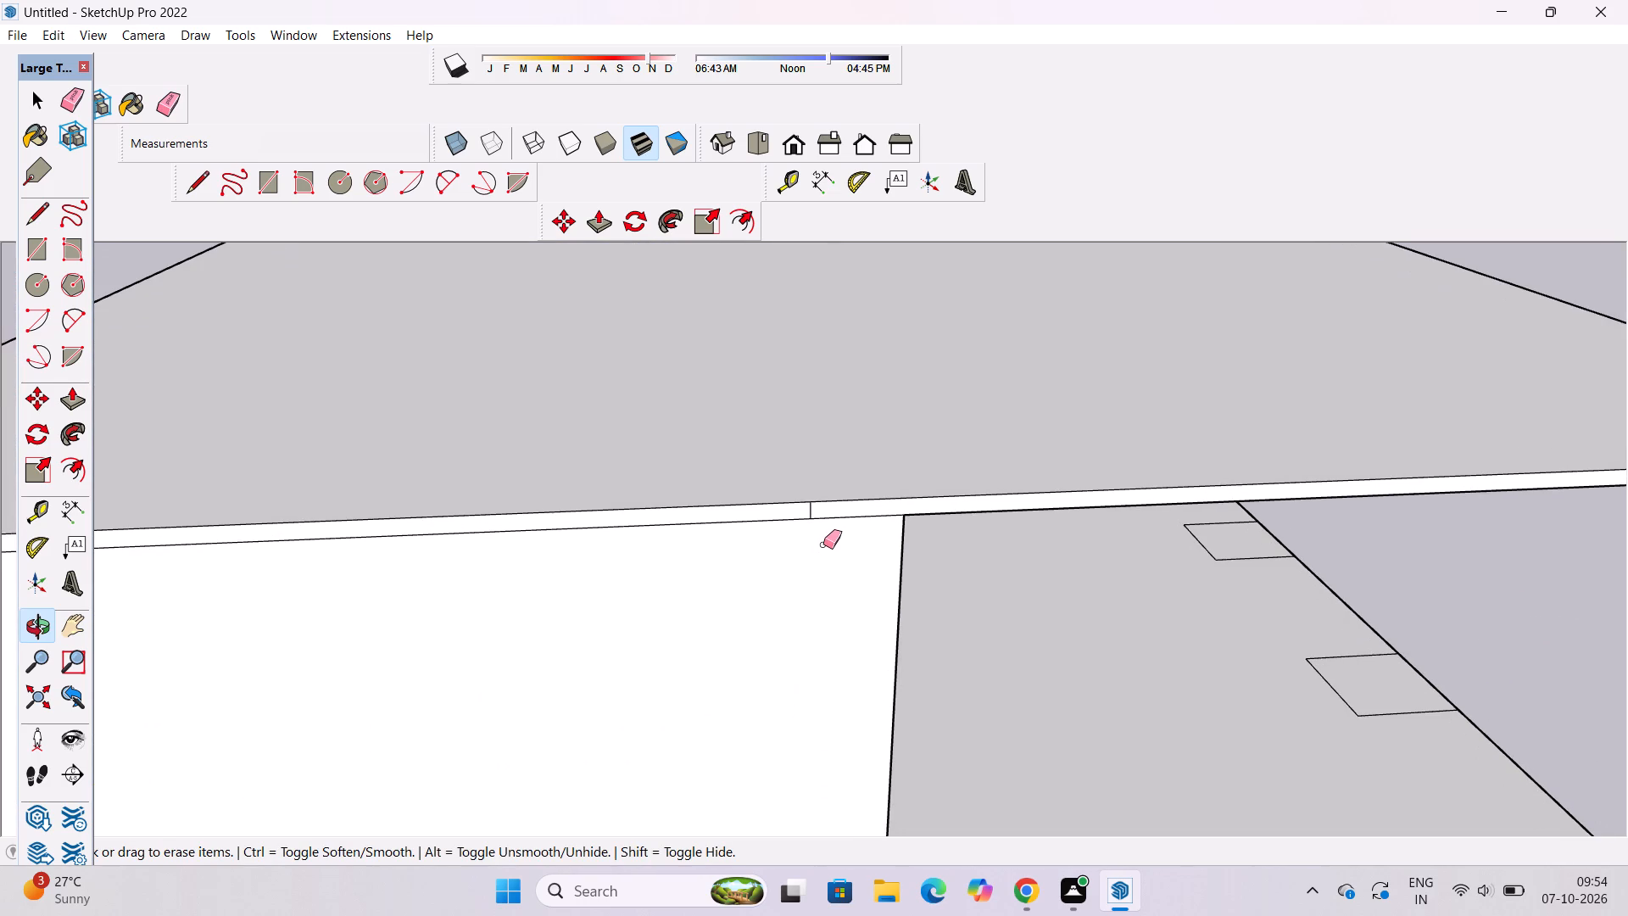
pyautogui.scroll(6, 826, 533)
pyautogui.click(796, 490)
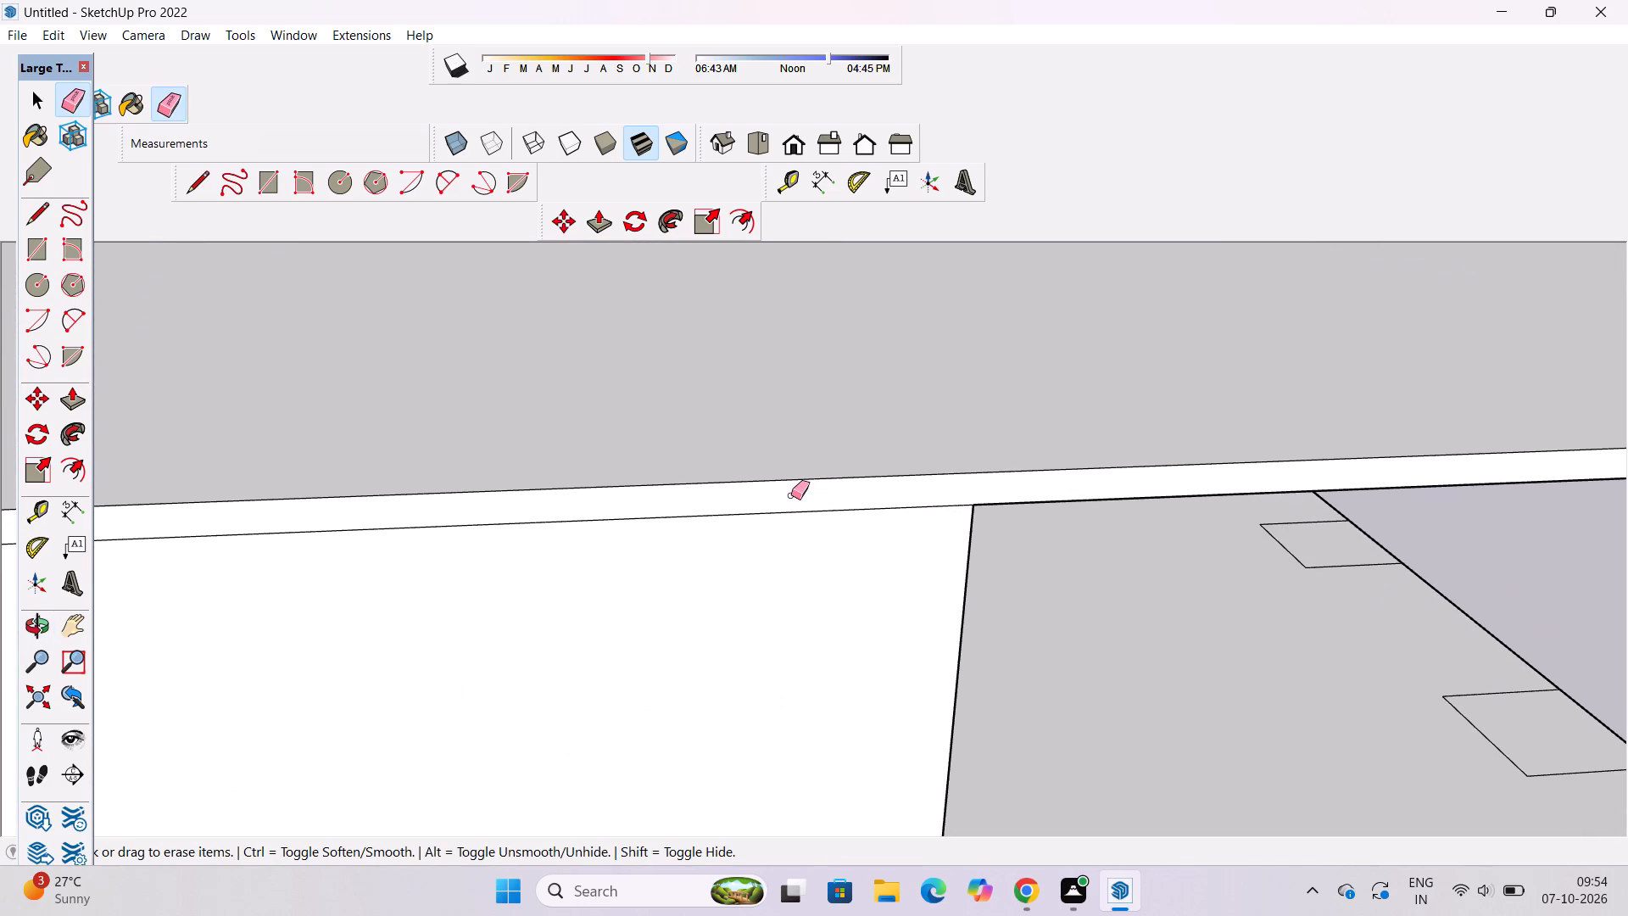
pyautogui.press('space')
# Examine the roof slab's long edge, the wall below it and the projecting base slab from several angles.
pyautogui.write('o')
pyautogui.scroll(-5, 813, 358)
pyautogui.moveTo(815, 536); pyautogui.dragTo(912, 543)
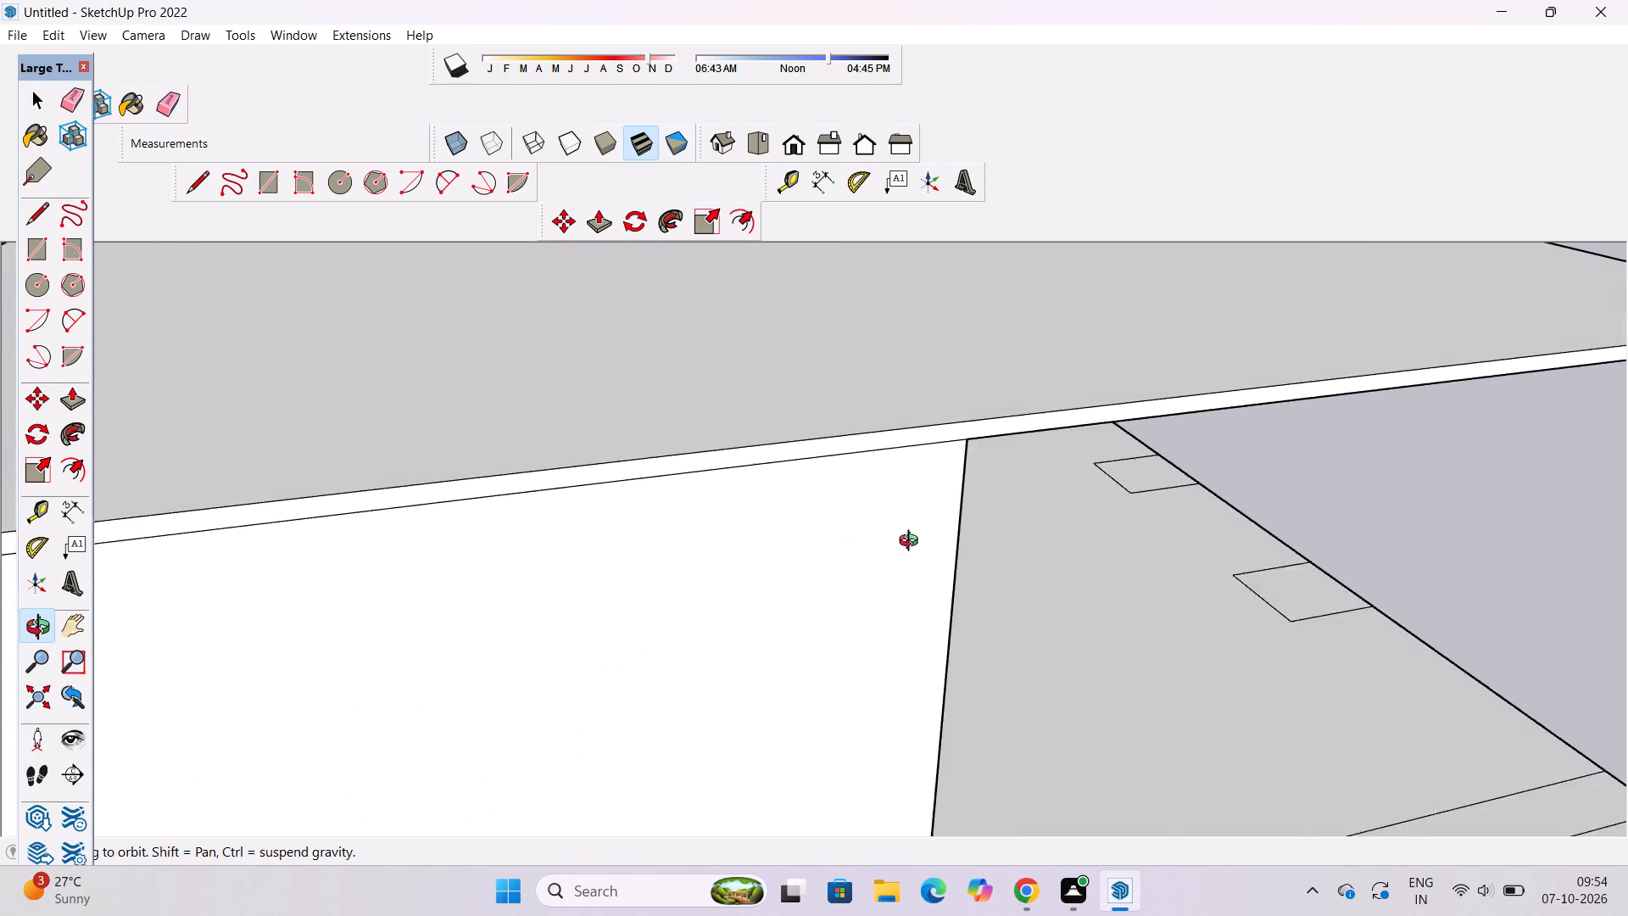
pyautogui.moveTo(912, 543); pyautogui.dragTo(959, 536)
pyautogui.scroll(-6, 995, 520)
pyautogui.moveTo(922, 584); pyautogui.dragTo(940, 589)
pyautogui.moveTo(952, 610); pyautogui.dragTo(1052, 619)
pyautogui.moveTo(1063, 629); pyautogui.dragTo(983, 539)
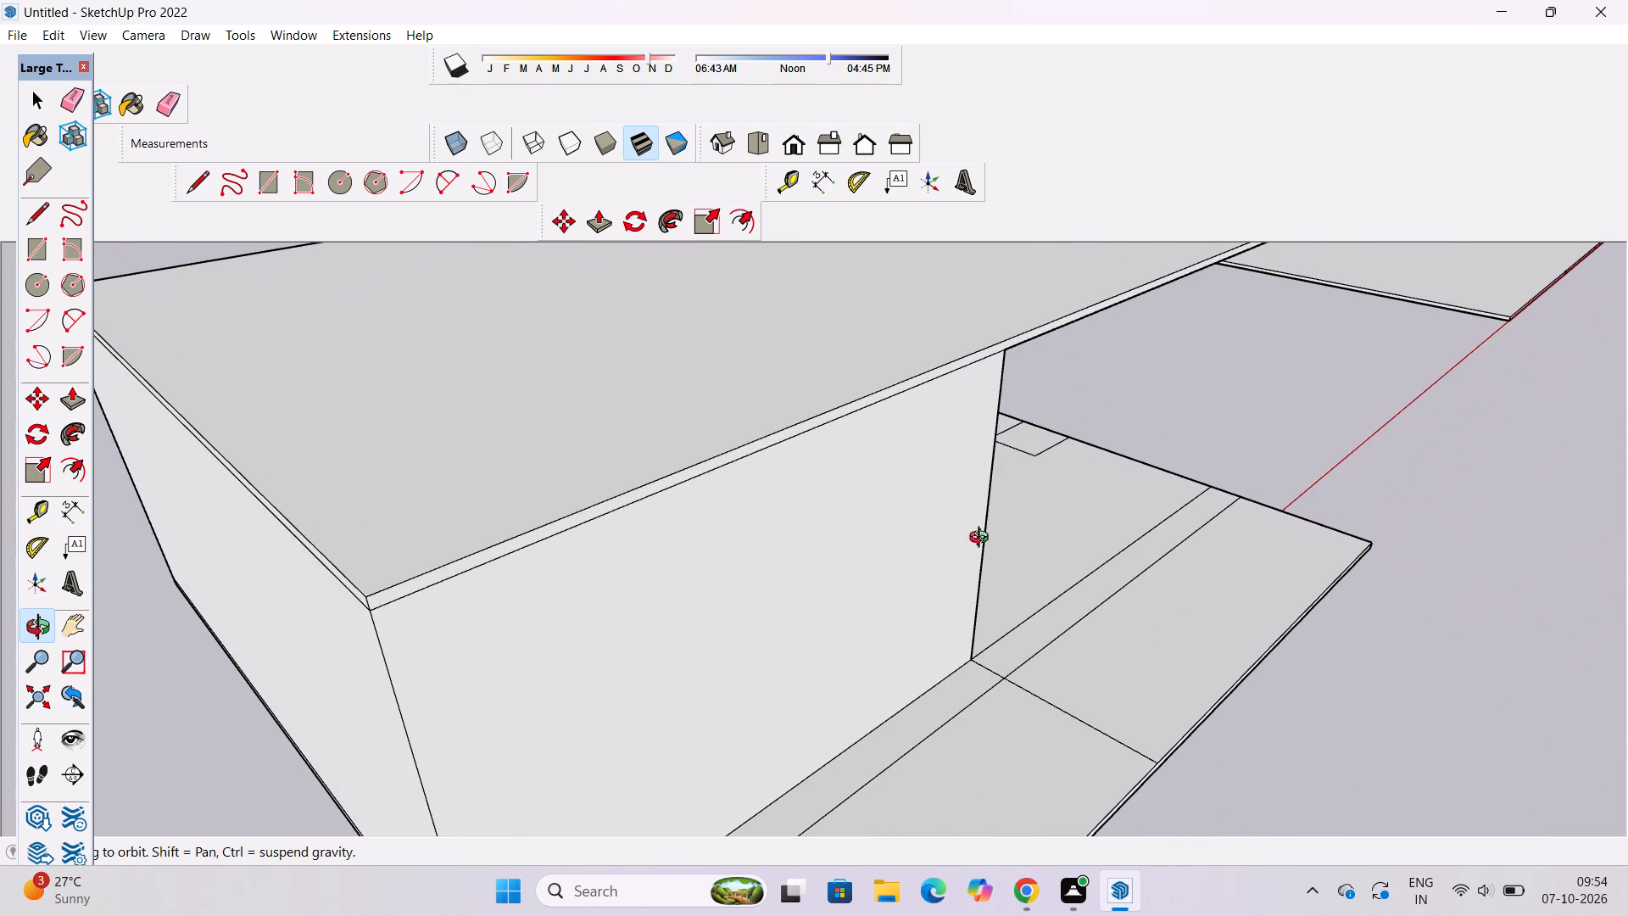
pyautogui.moveTo(956, 537); pyautogui.dragTo(1031, 577)
pyautogui.keyDown('shift'); pyautogui.moveTo(1031, 578); pyautogui.dragTo(968, 524); pyautogui.keyUp('shift')
pyautogui.scroll(-5, 938, 516)
pyautogui.keyDown('shift'); pyautogui.moveTo(922, 530); pyautogui.dragTo(872, 616); pyautogui.keyUp('shift')
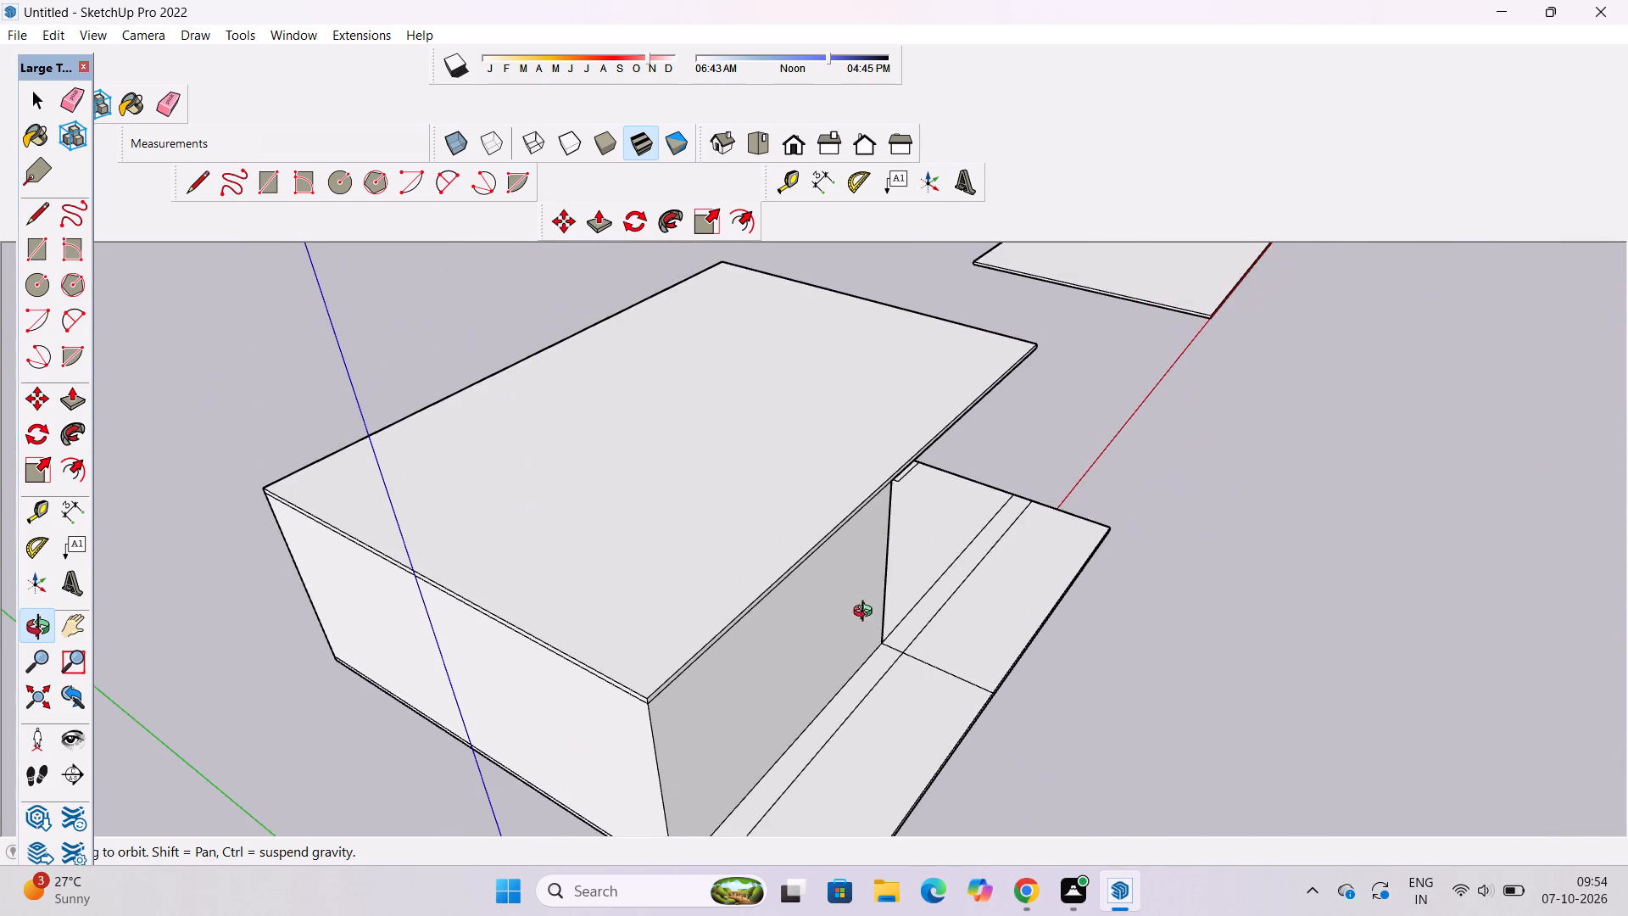
pyautogui.moveTo(849, 562); pyautogui.dragTo(840, 534)
# Push/Pull the roof slab's long edge face outward by 25', aligning it with the base slab's outer corner.
pyautogui.press('p')
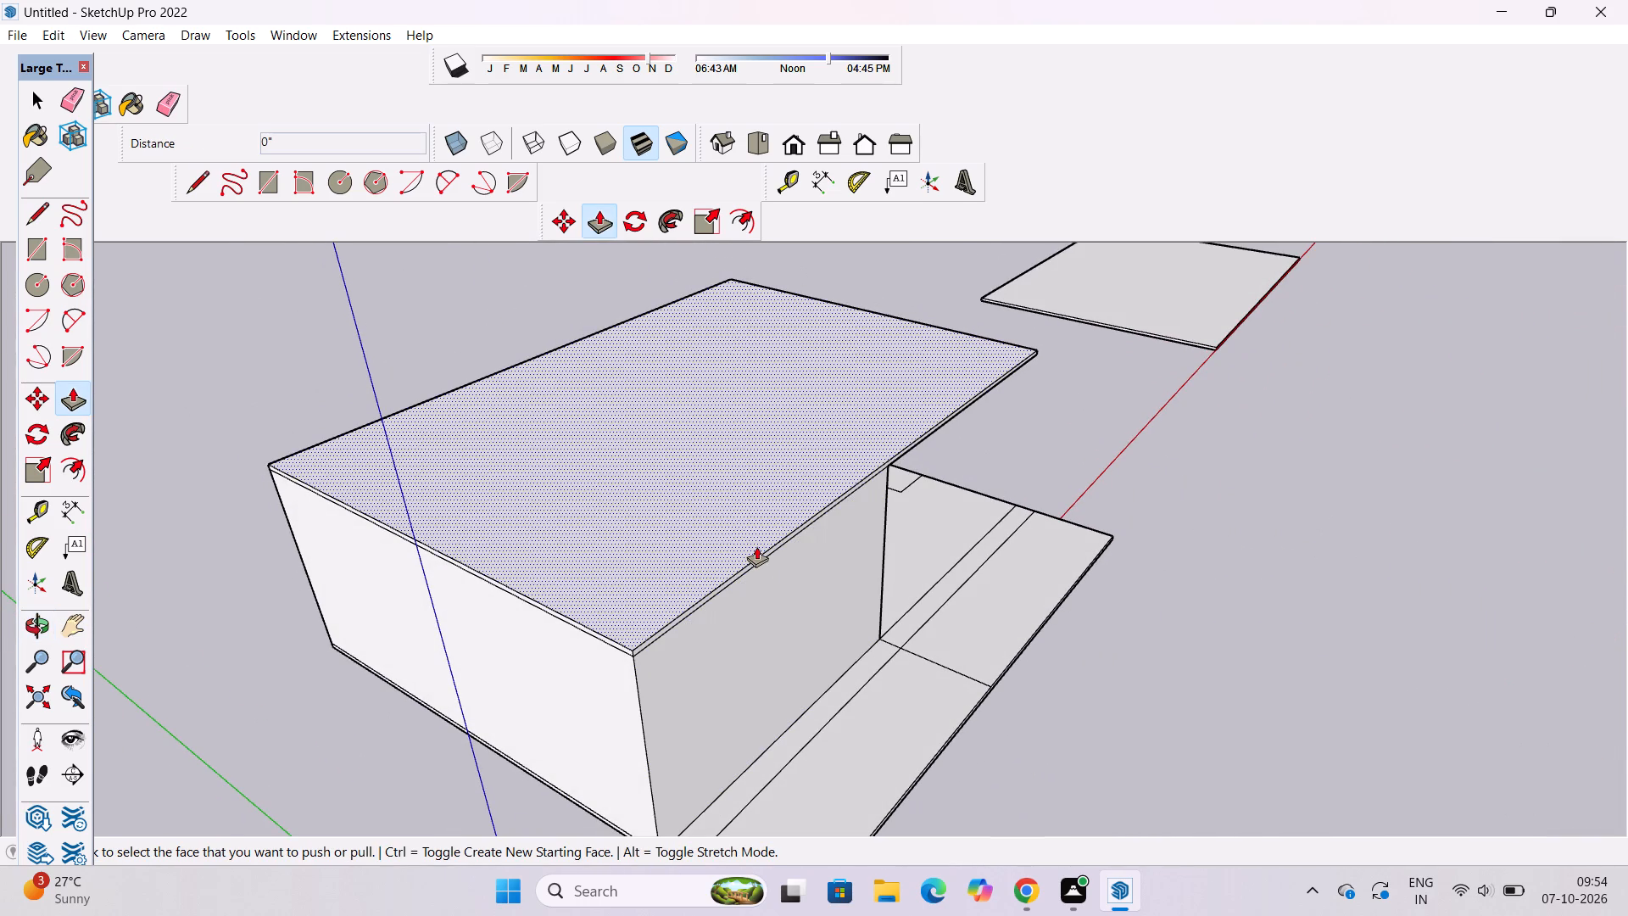
pyautogui.scroll(9, 717, 606)
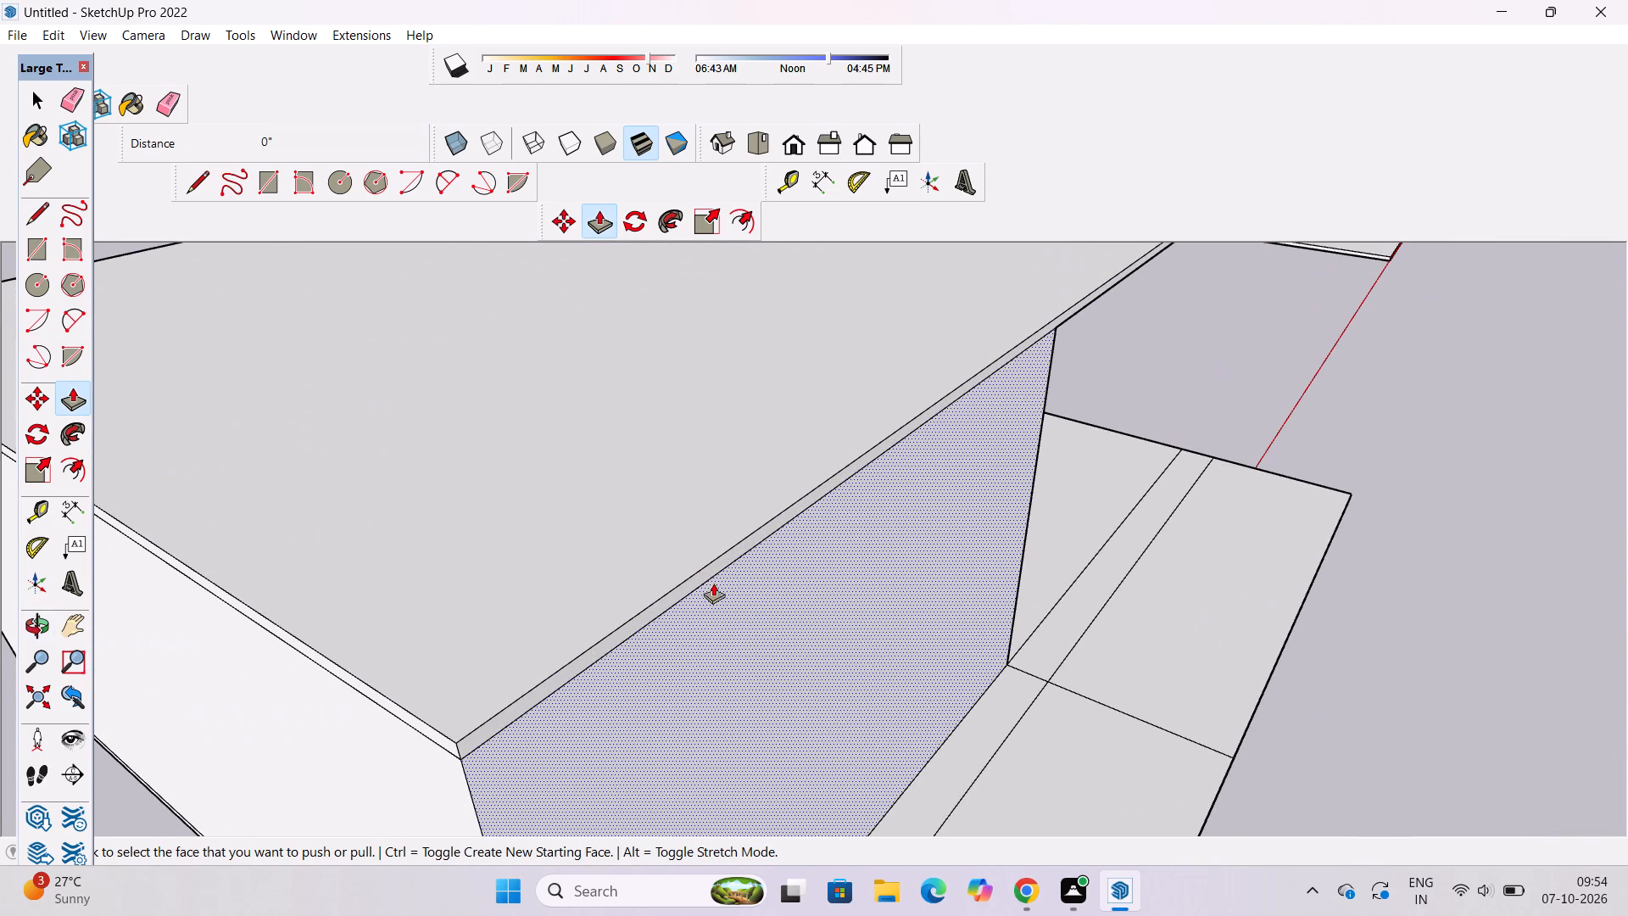
pyautogui.click(713, 569)
pyautogui.scroll(-4, 792, 589)
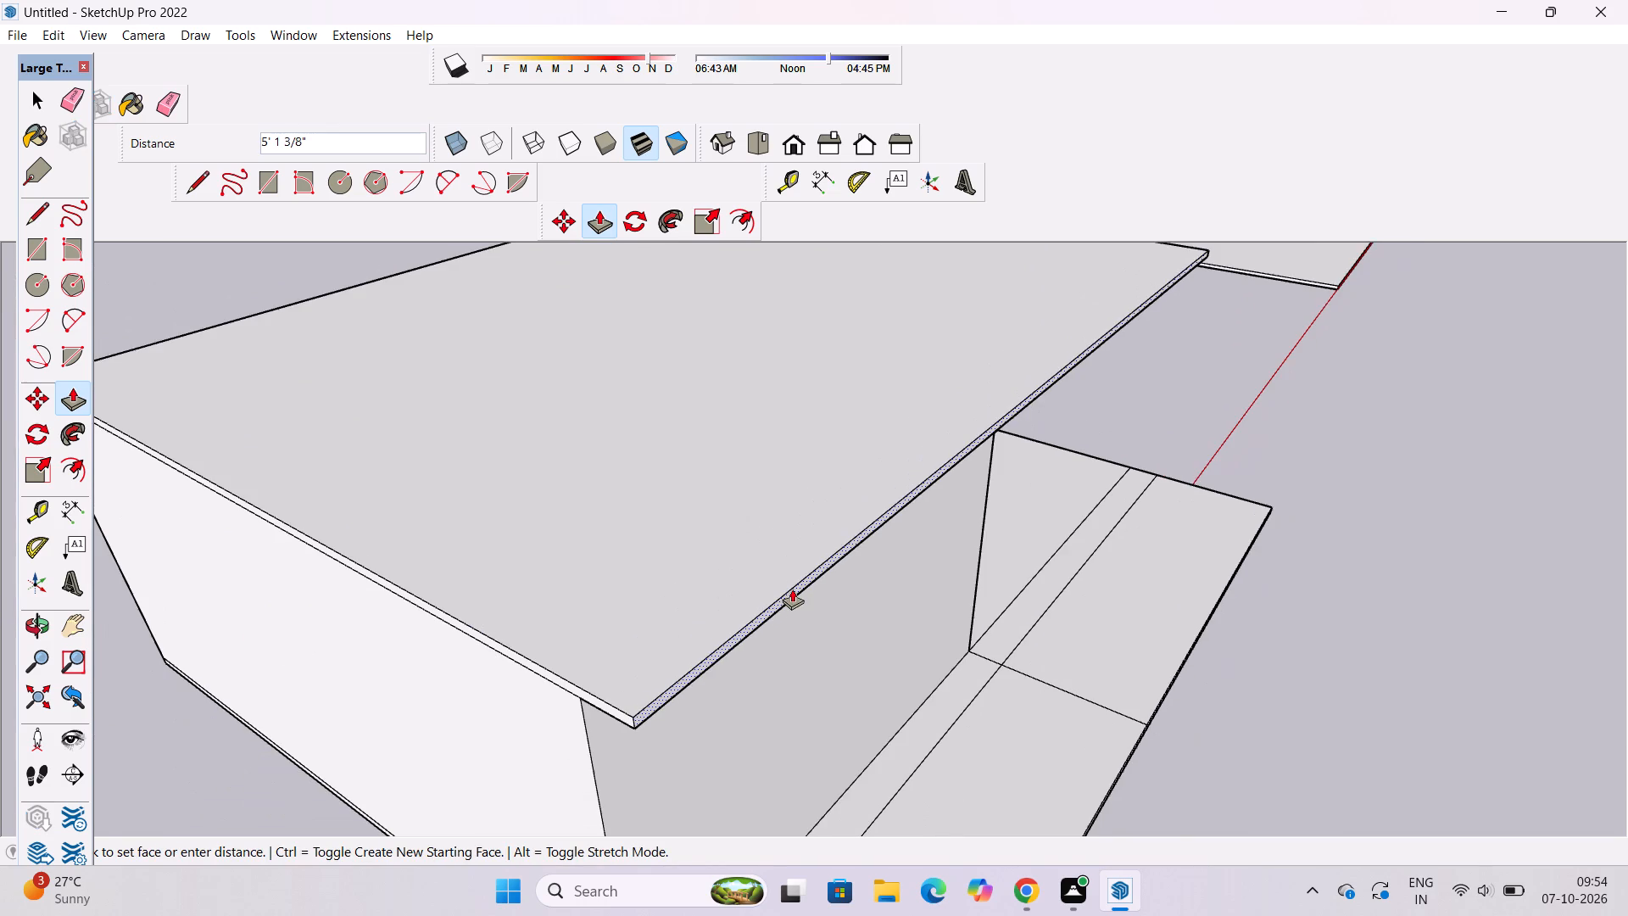
pyautogui.scroll(-9, 792, 589)
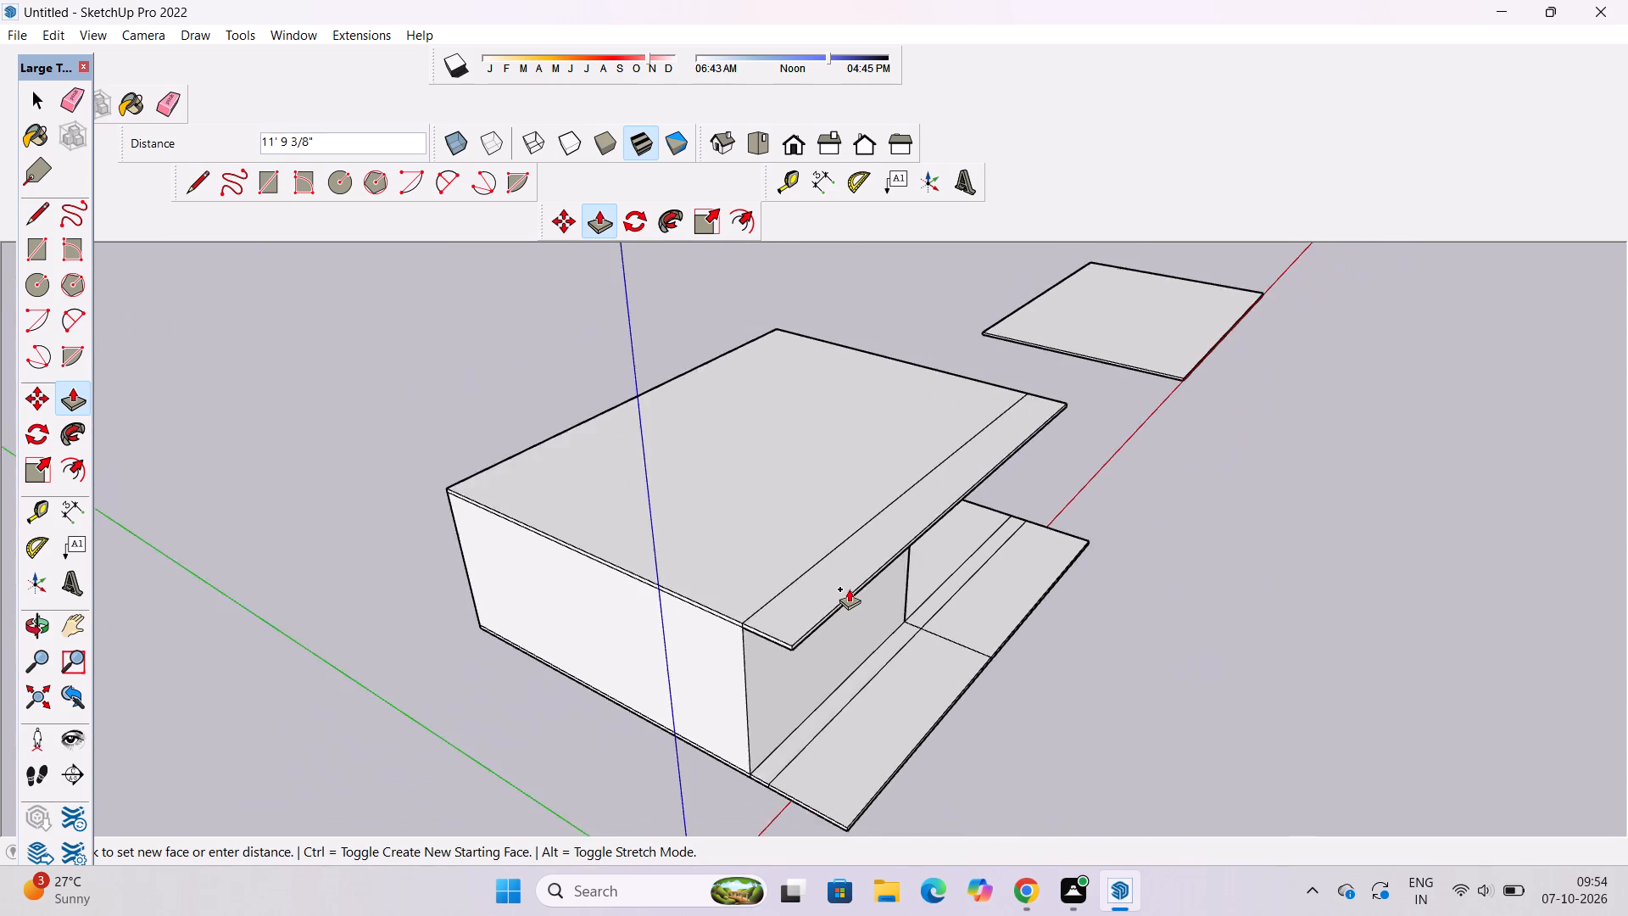
pyautogui.scroll(-4, 849, 589)
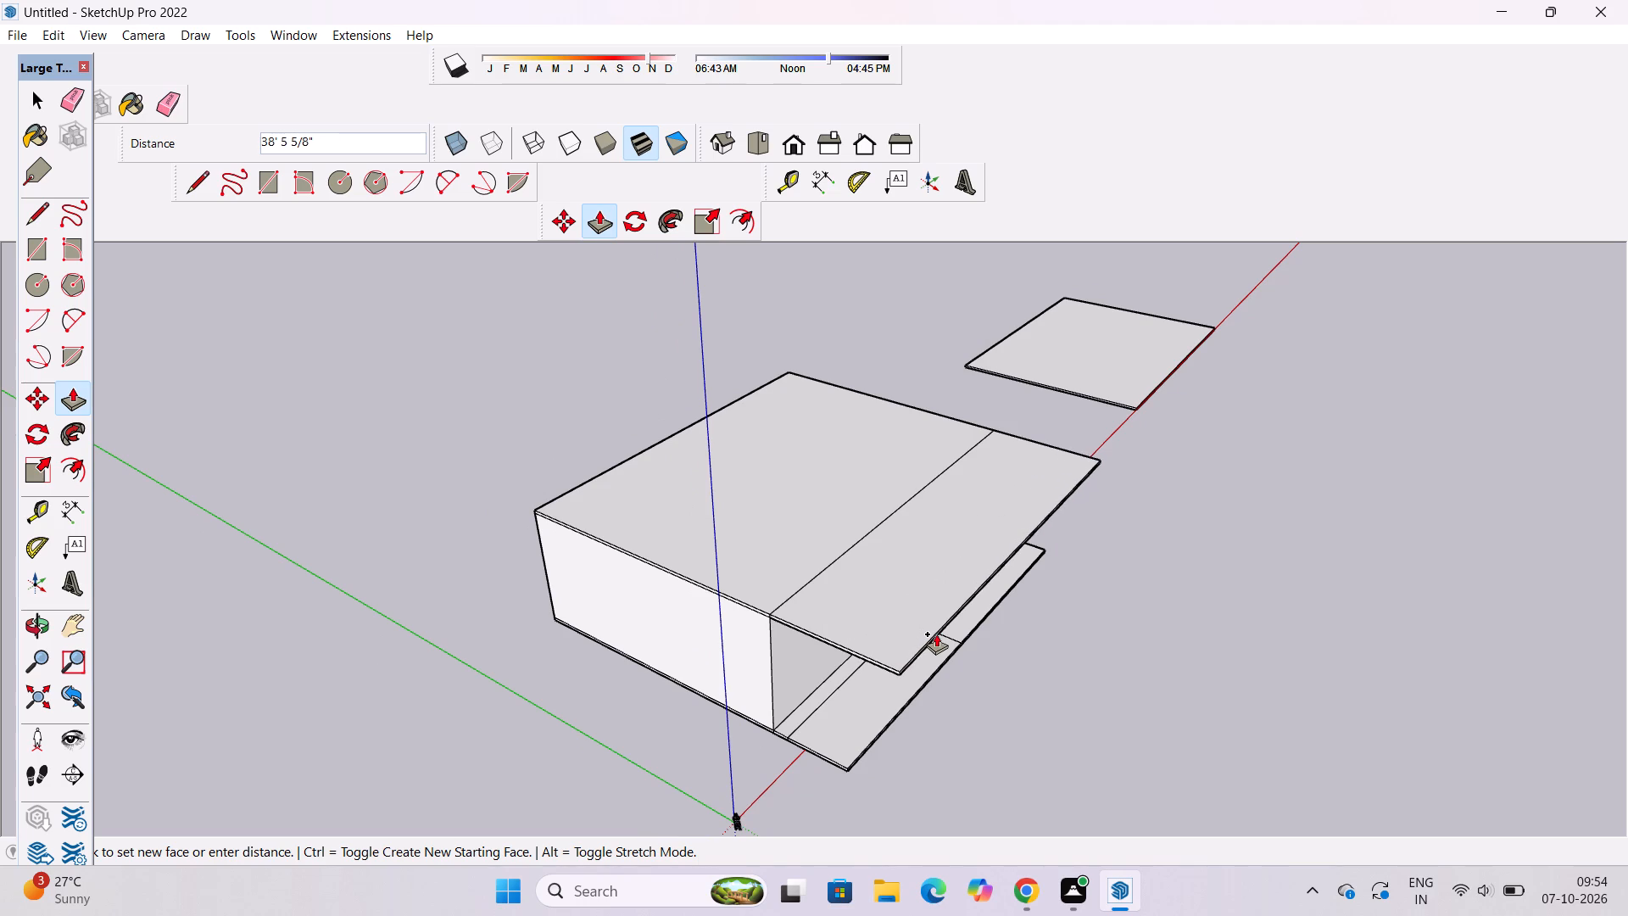
pyautogui.click(849, 771)
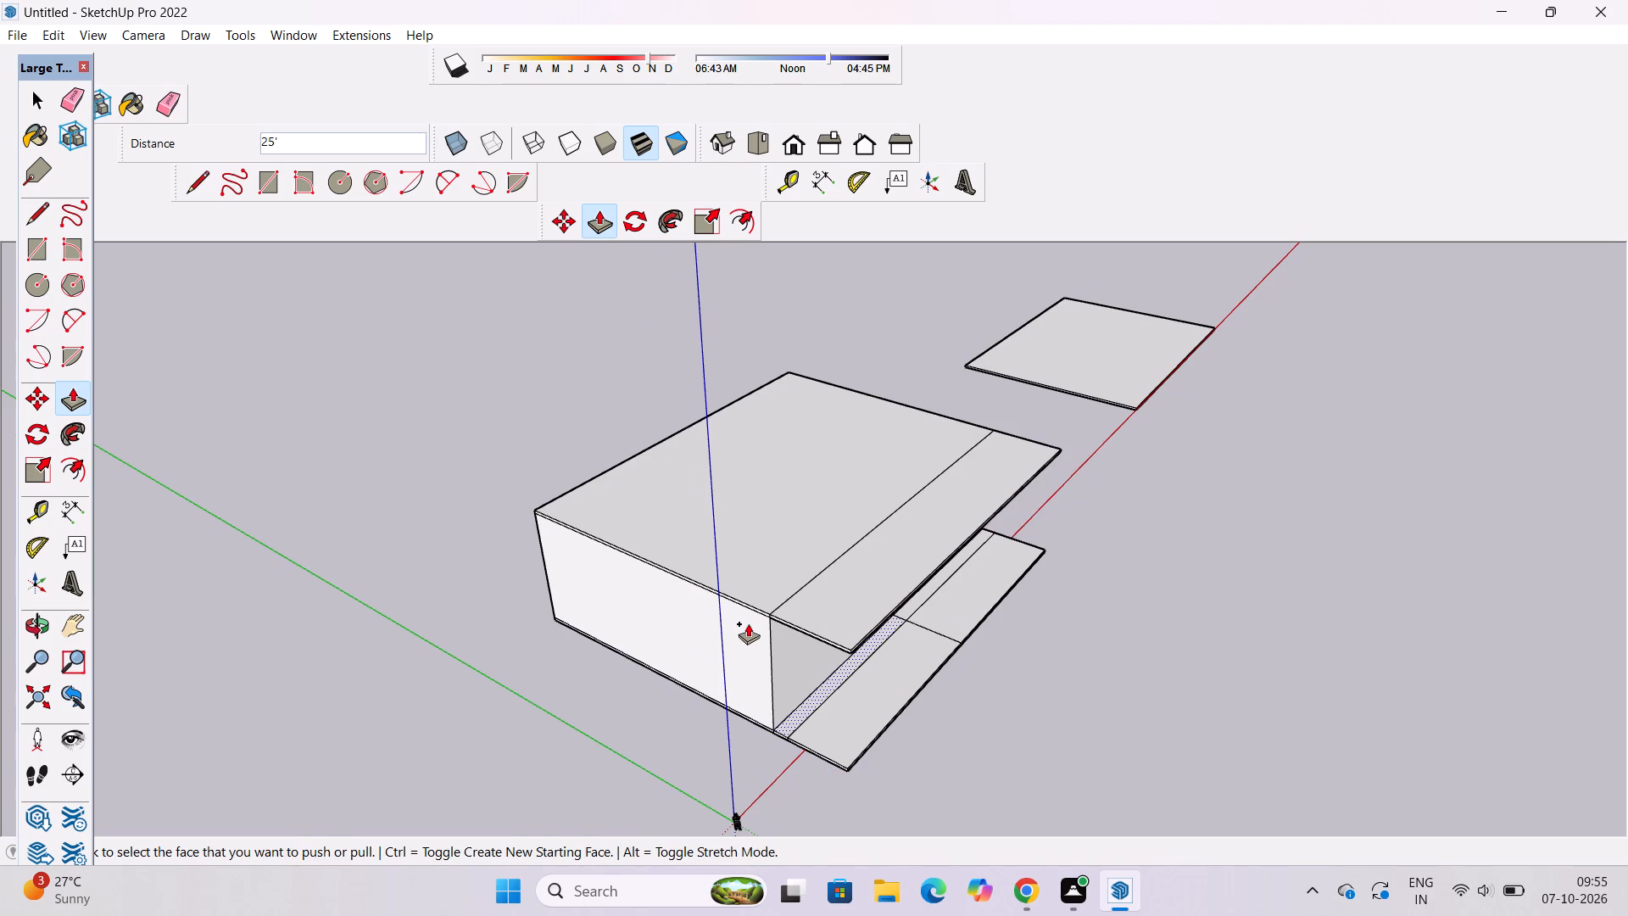
# Examine the extended roof slab over the base slab from several angles, including the long wall side.
pyautogui.press('o')
pyautogui.scroll(-2, 760, 662)
pyautogui.keyDown('shift'); pyautogui.moveTo(785, 751); pyautogui.dragTo(786, 659); pyautogui.keyUp('shift')
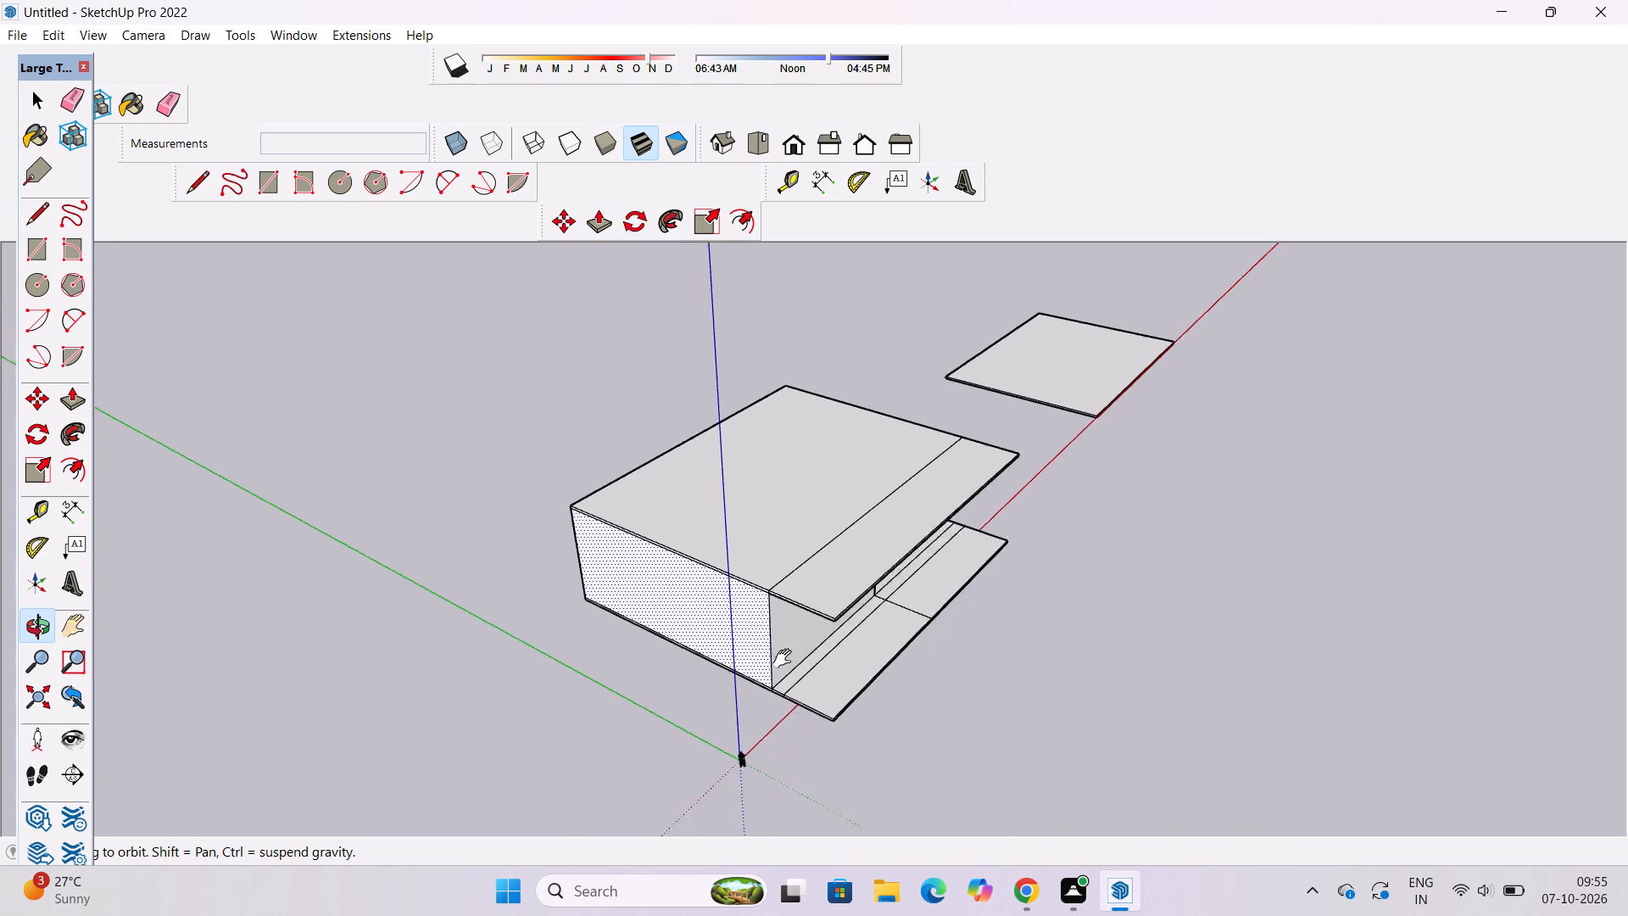
pyautogui.keyDown('shift'); pyautogui.moveTo(786, 659); pyautogui.dragTo(786, 601); pyautogui.keyUp('shift')
pyautogui.scroll(9, 808, 566)
pyautogui.moveTo(1032, 547); pyautogui.dragTo(744, 580)
pyautogui.scroll(-7, 754, 575)
pyautogui.moveTo(858, 554); pyautogui.dragTo(844, 589)
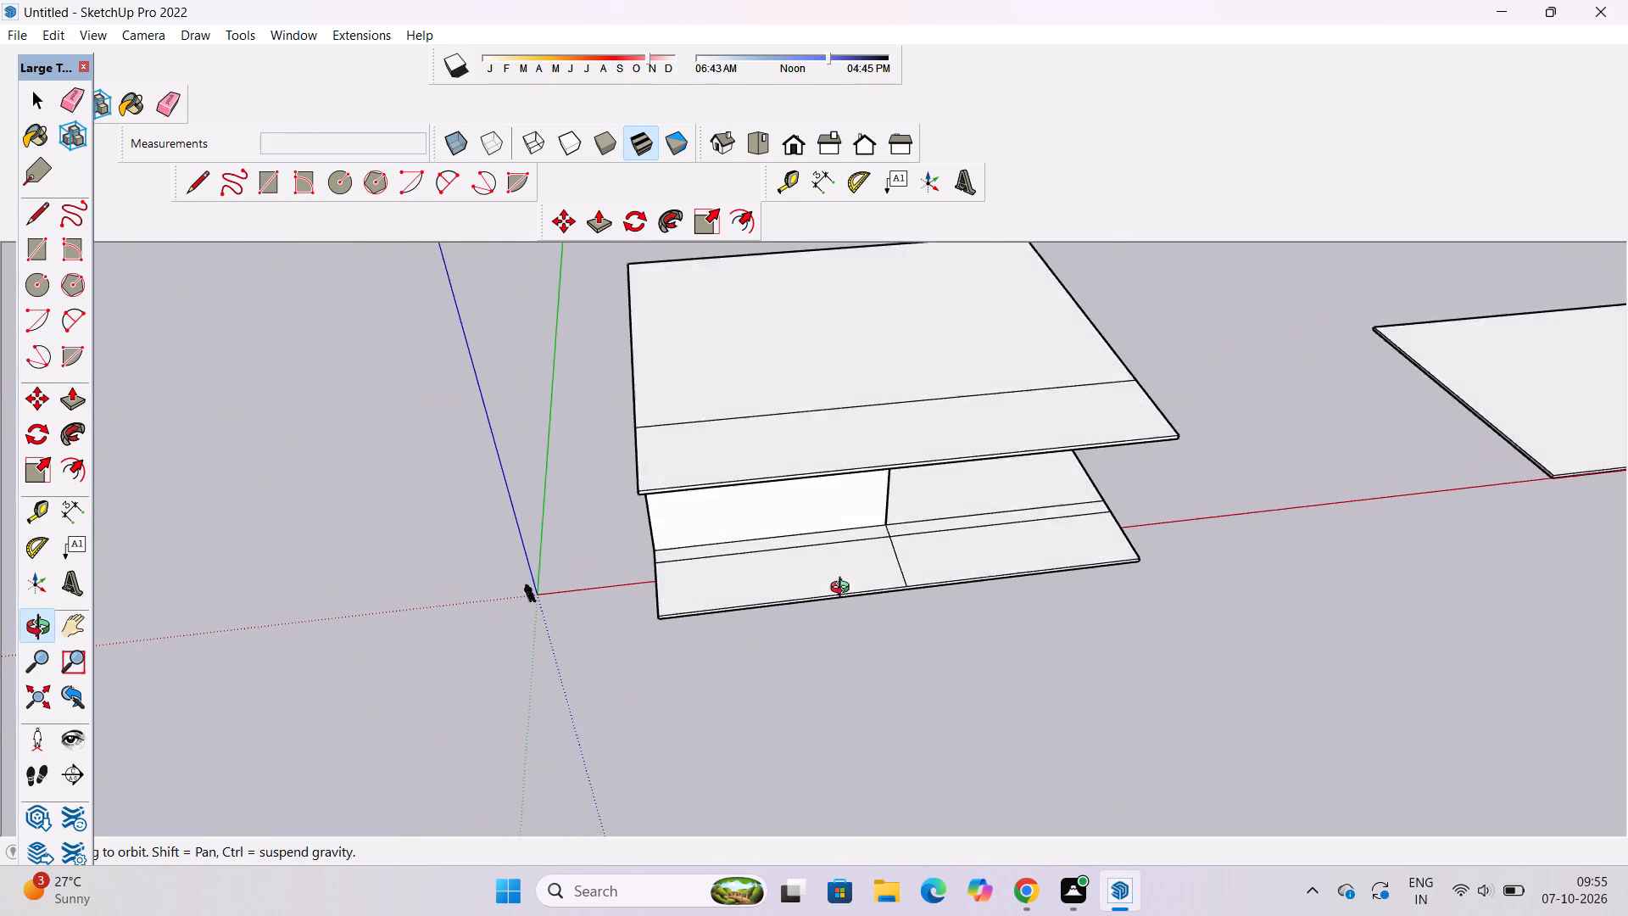
# Examine the roof slab overhang, the walls and the projecting base slab from the front, above and the long wall side.
pyautogui.moveTo(844, 589); pyautogui.dragTo(823, 607)
pyautogui.keyDown('shift'); pyautogui.moveTo(823, 607); pyautogui.dragTo(823, 662); pyautogui.keyUp('shift')
pyautogui.keyDown('shift'); pyautogui.moveTo(856, 610); pyautogui.dragTo(826, 607); pyautogui.keyUp('shift')
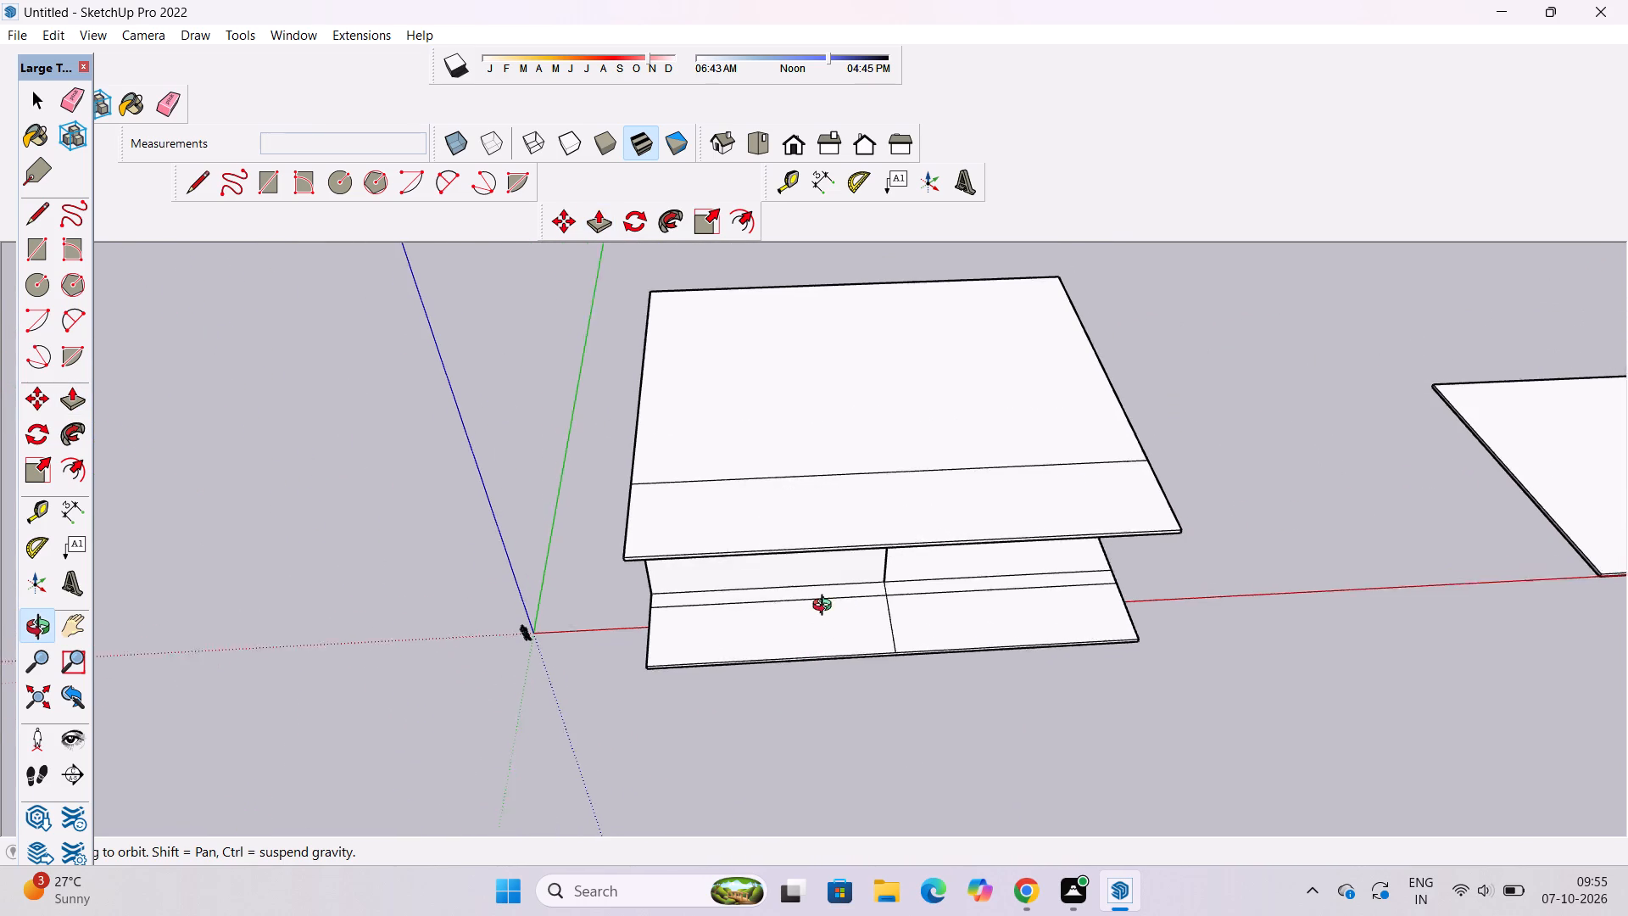
pyautogui.keyDown('shift'); pyautogui.moveTo(826, 607); pyautogui.dragTo(796, 598); pyautogui.keyUp('shift')
pyautogui.moveTo(923, 647); pyautogui.dragTo(927, 494)
pyautogui.scroll(2, 953, 556)
pyautogui.moveTo(1051, 560); pyautogui.dragTo(1086, 697)
pyautogui.scroll(-3, 1060, 610)
pyautogui.moveTo(1063, 615); pyautogui.dragTo(1067, 685)
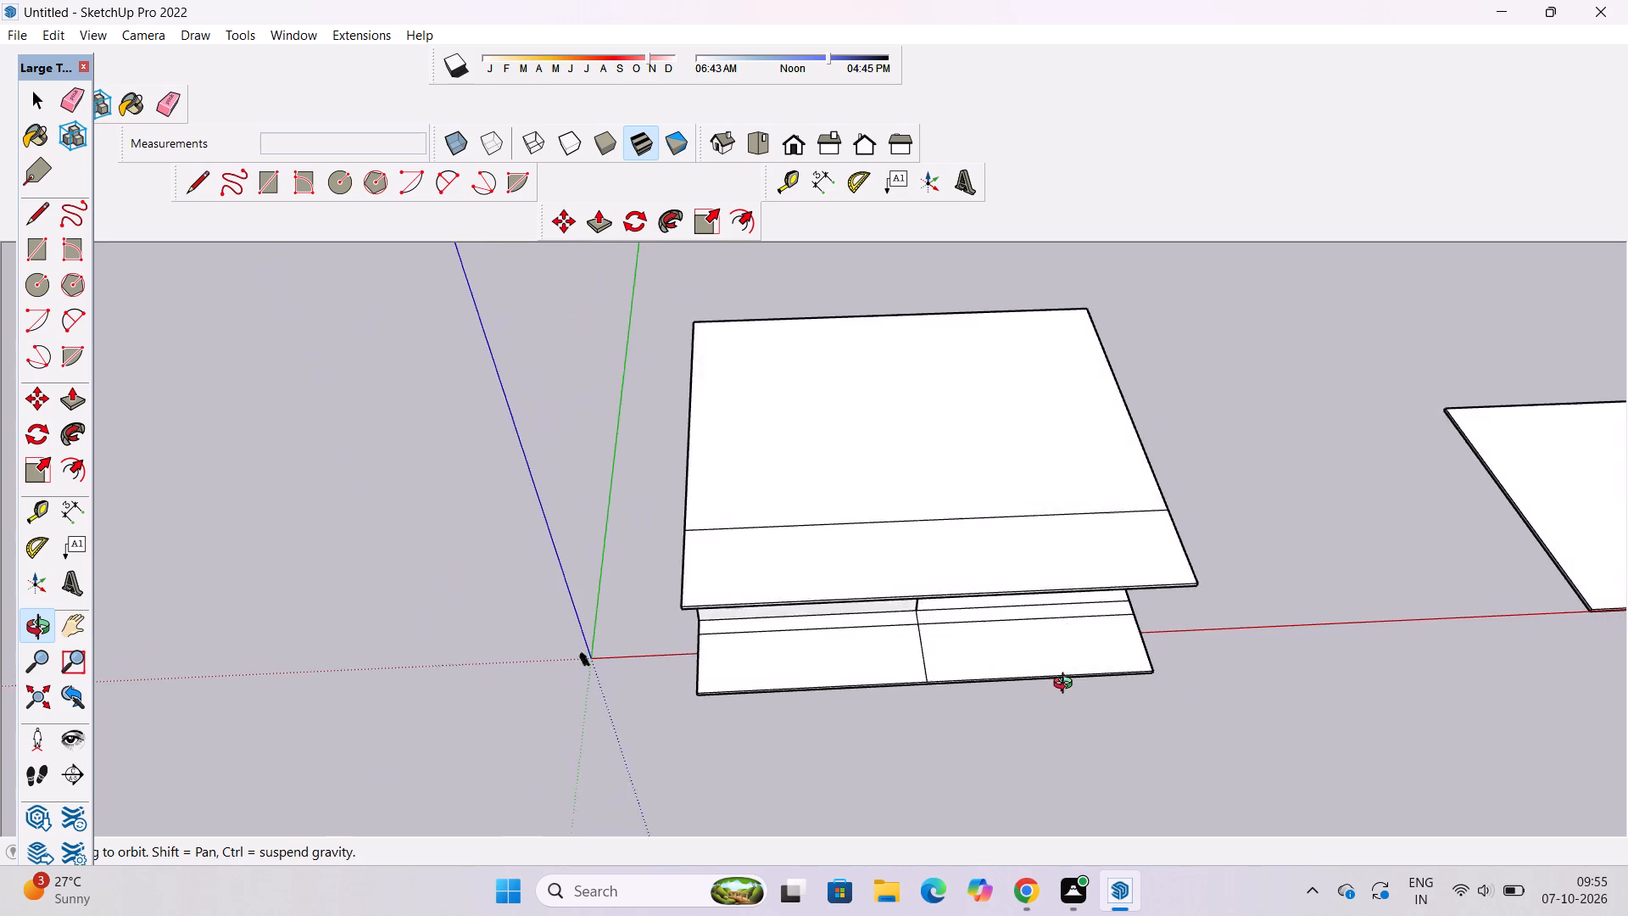
pyautogui.moveTo(1067, 685); pyautogui.dragTo(1068, 700)
pyautogui.keyDown('shift'); pyautogui.moveTo(1068, 688); pyautogui.dragTo(1002, 692); pyautogui.keyUp('shift')
pyautogui.scroll(4, 742, 686)
pyautogui.moveTo(774, 709); pyautogui.dragTo(785, 612)
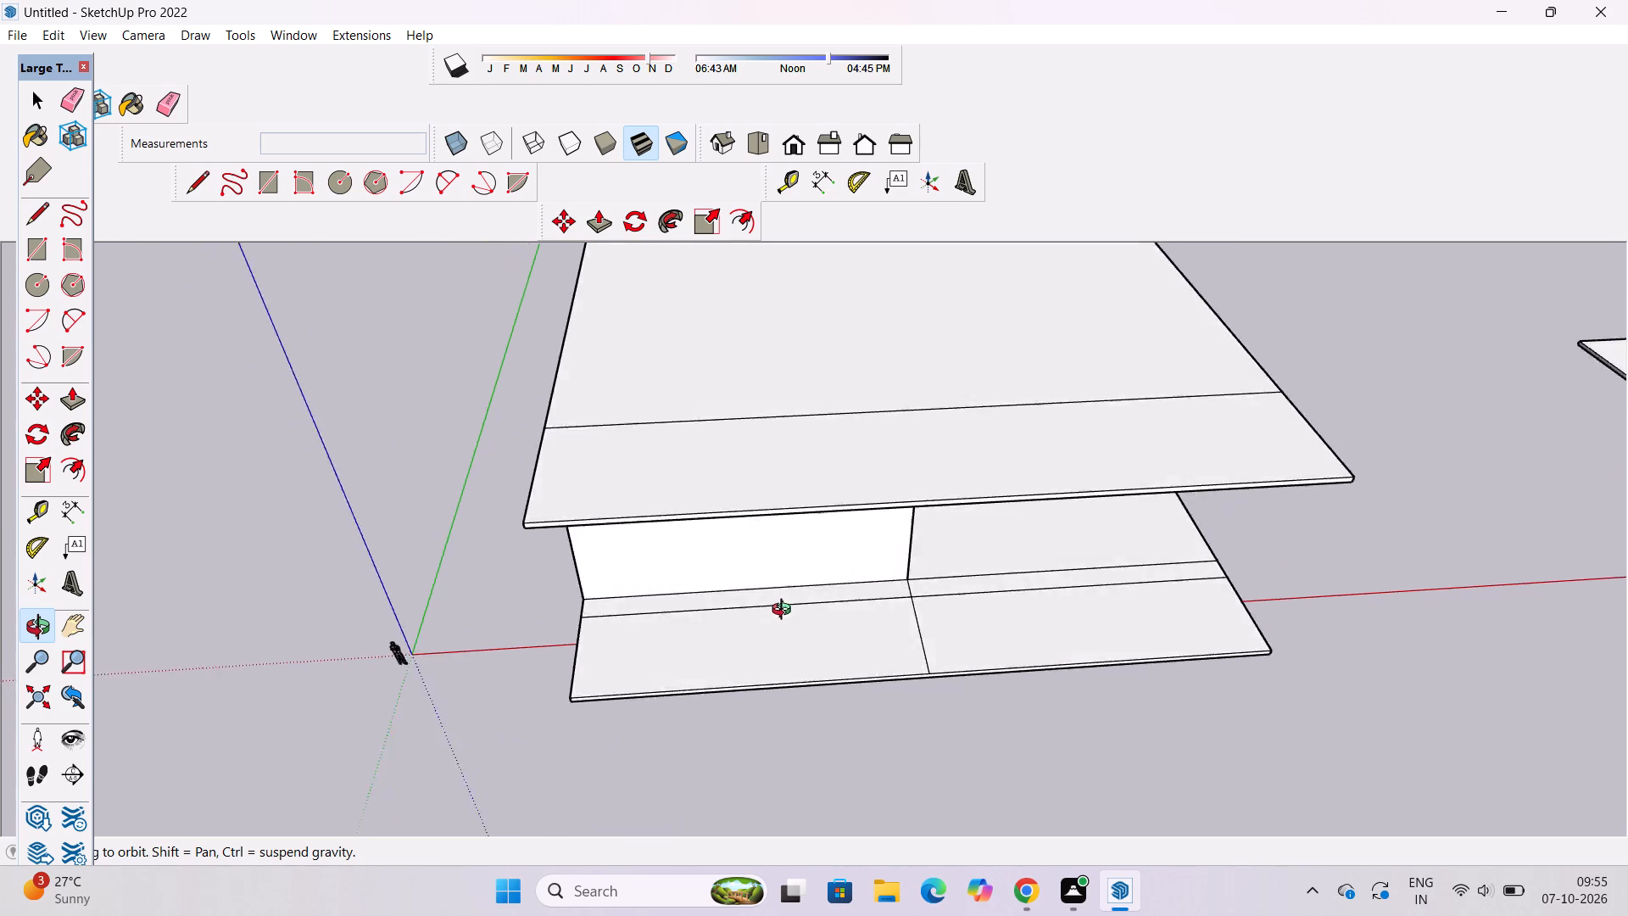
pyautogui.moveTo(785, 612); pyautogui.dragTo(732, 591)
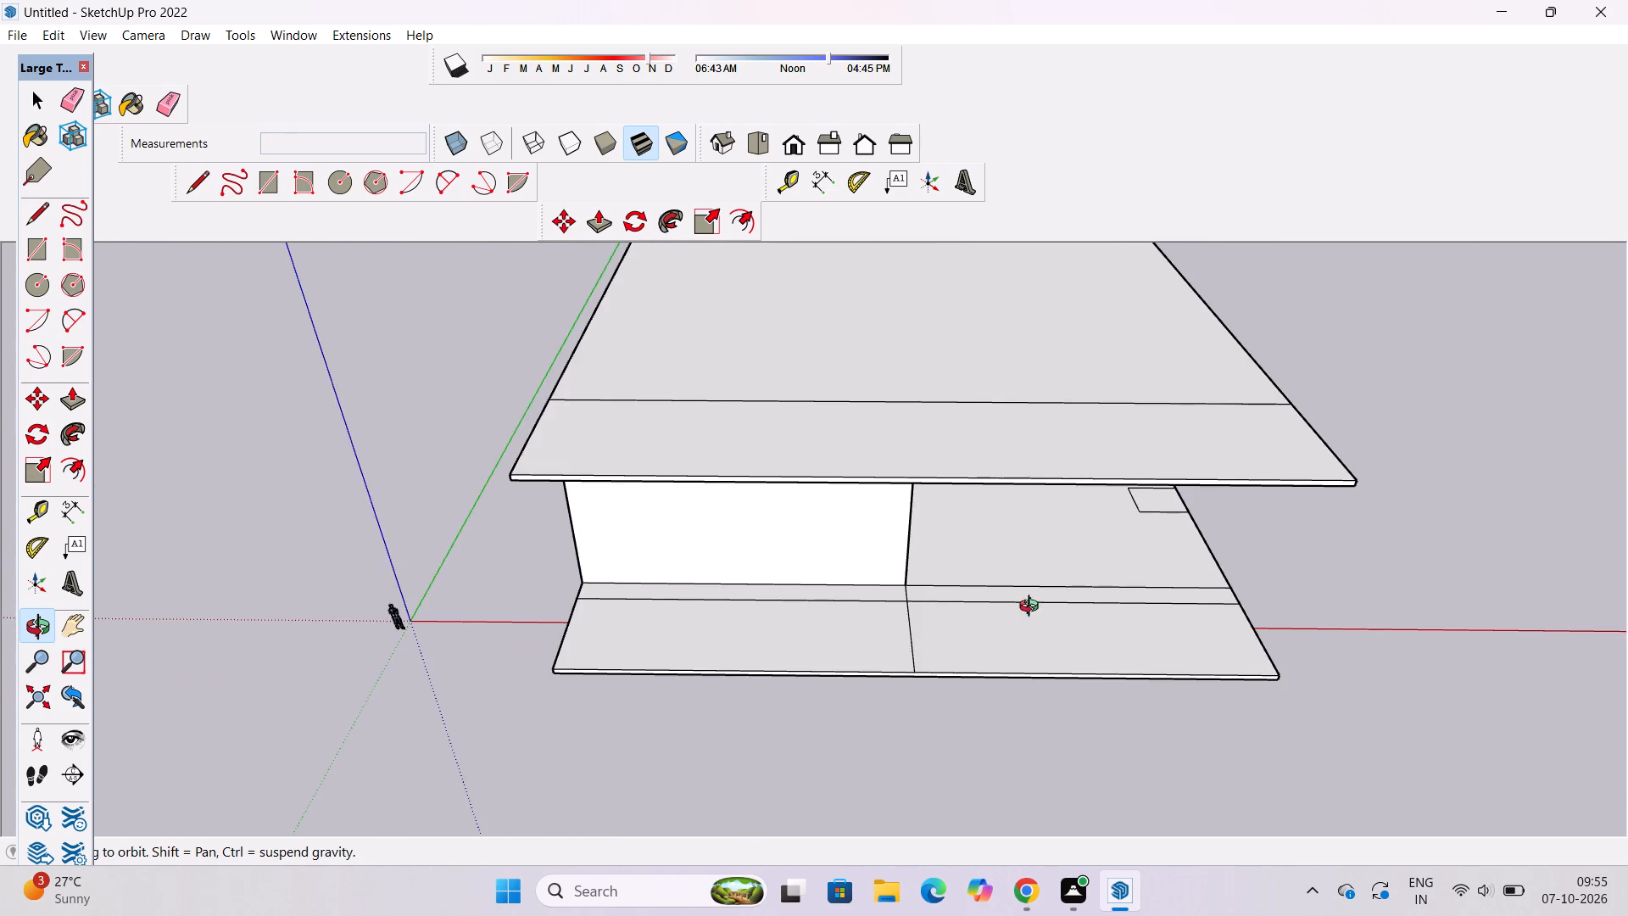
pyautogui.keyDown('shift'); pyautogui.moveTo(1033, 608); pyautogui.dragTo(956, 649); pyautogui.keyUp('shift')
pyautogui.moveTo(955, 650); pyautogui.dragTo(924, 512)
pyautogui.scroll(3, 900, 545)
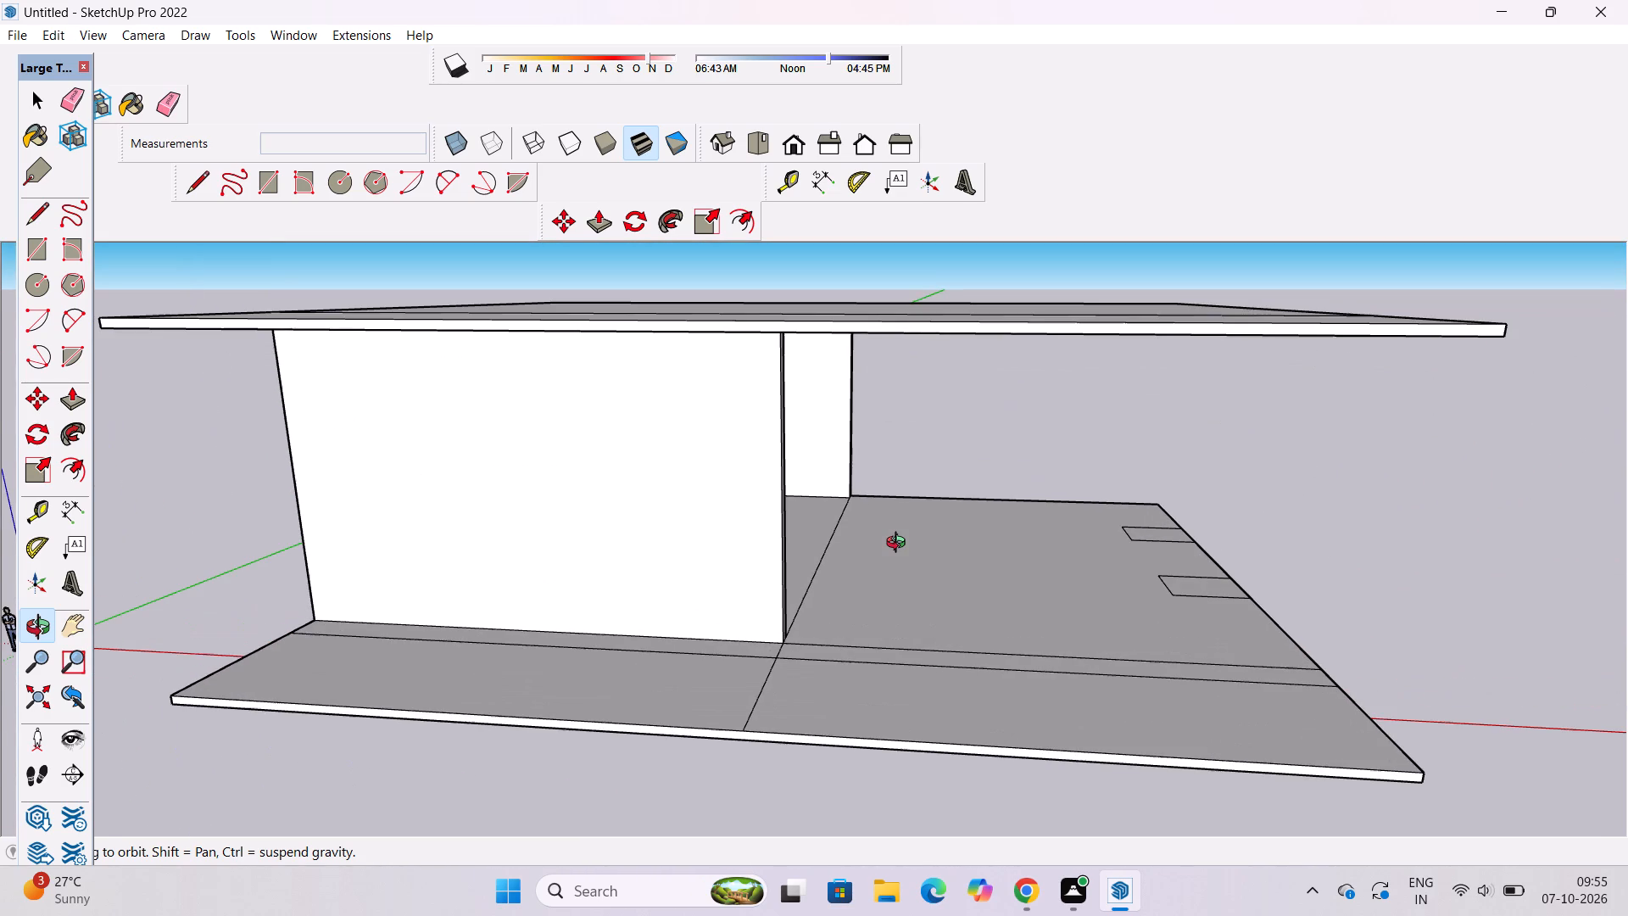
pyautogui.scroll(-3, 900, 545)
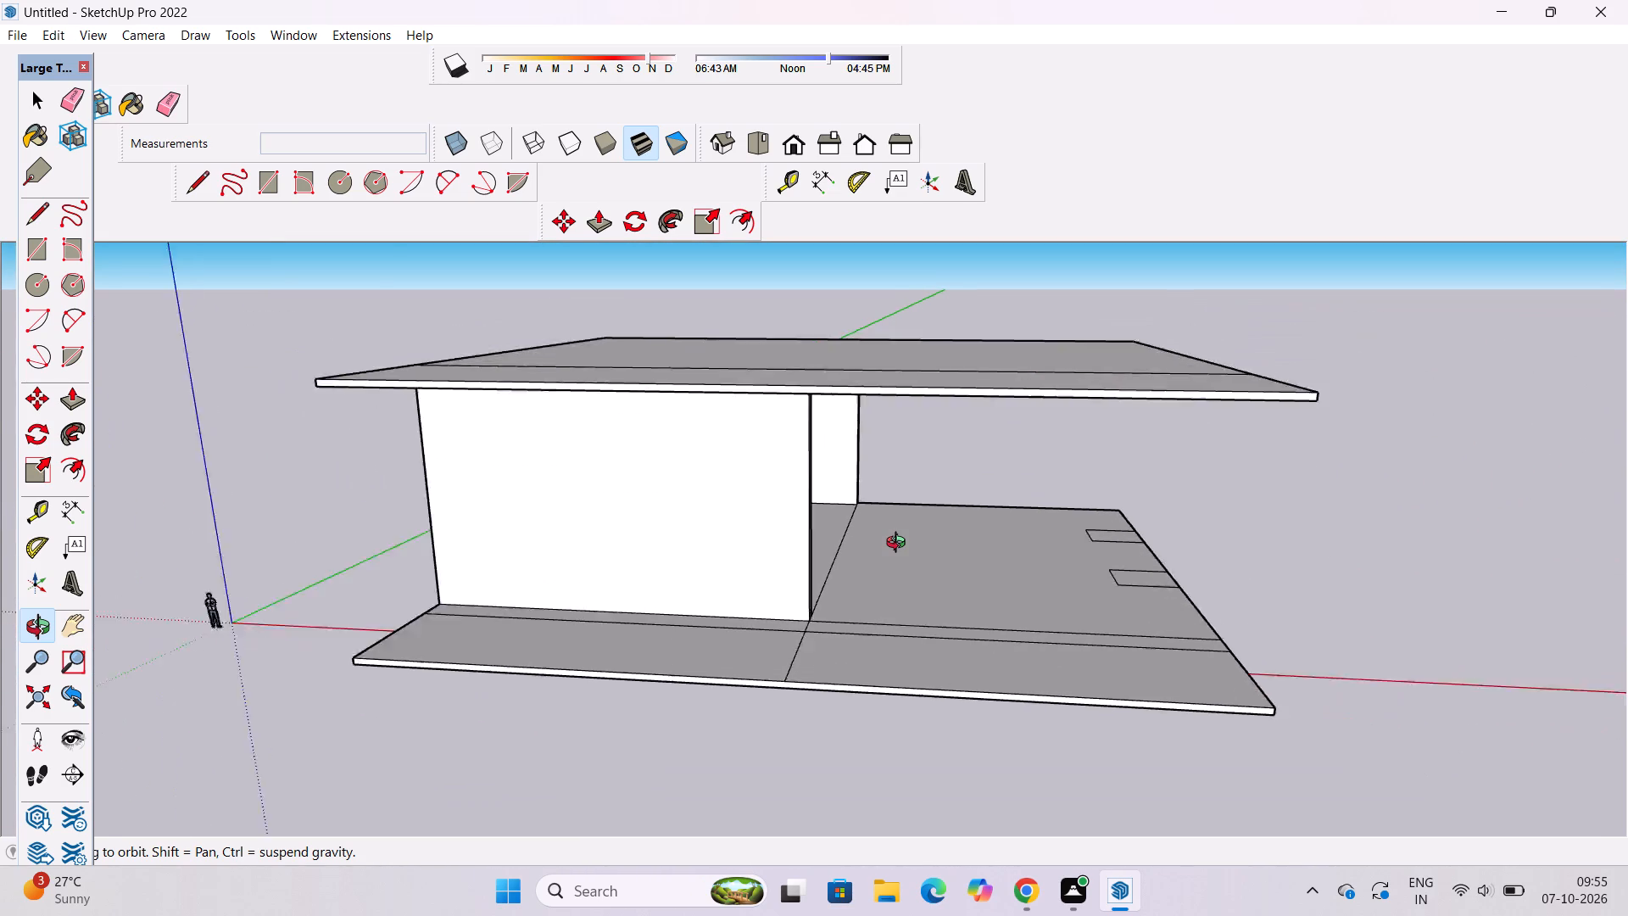
pyautogui.scroll(-2, 900, 545)
pyautogui.moveTo(816, 612); pyautogui.dragTo(1007, 724)
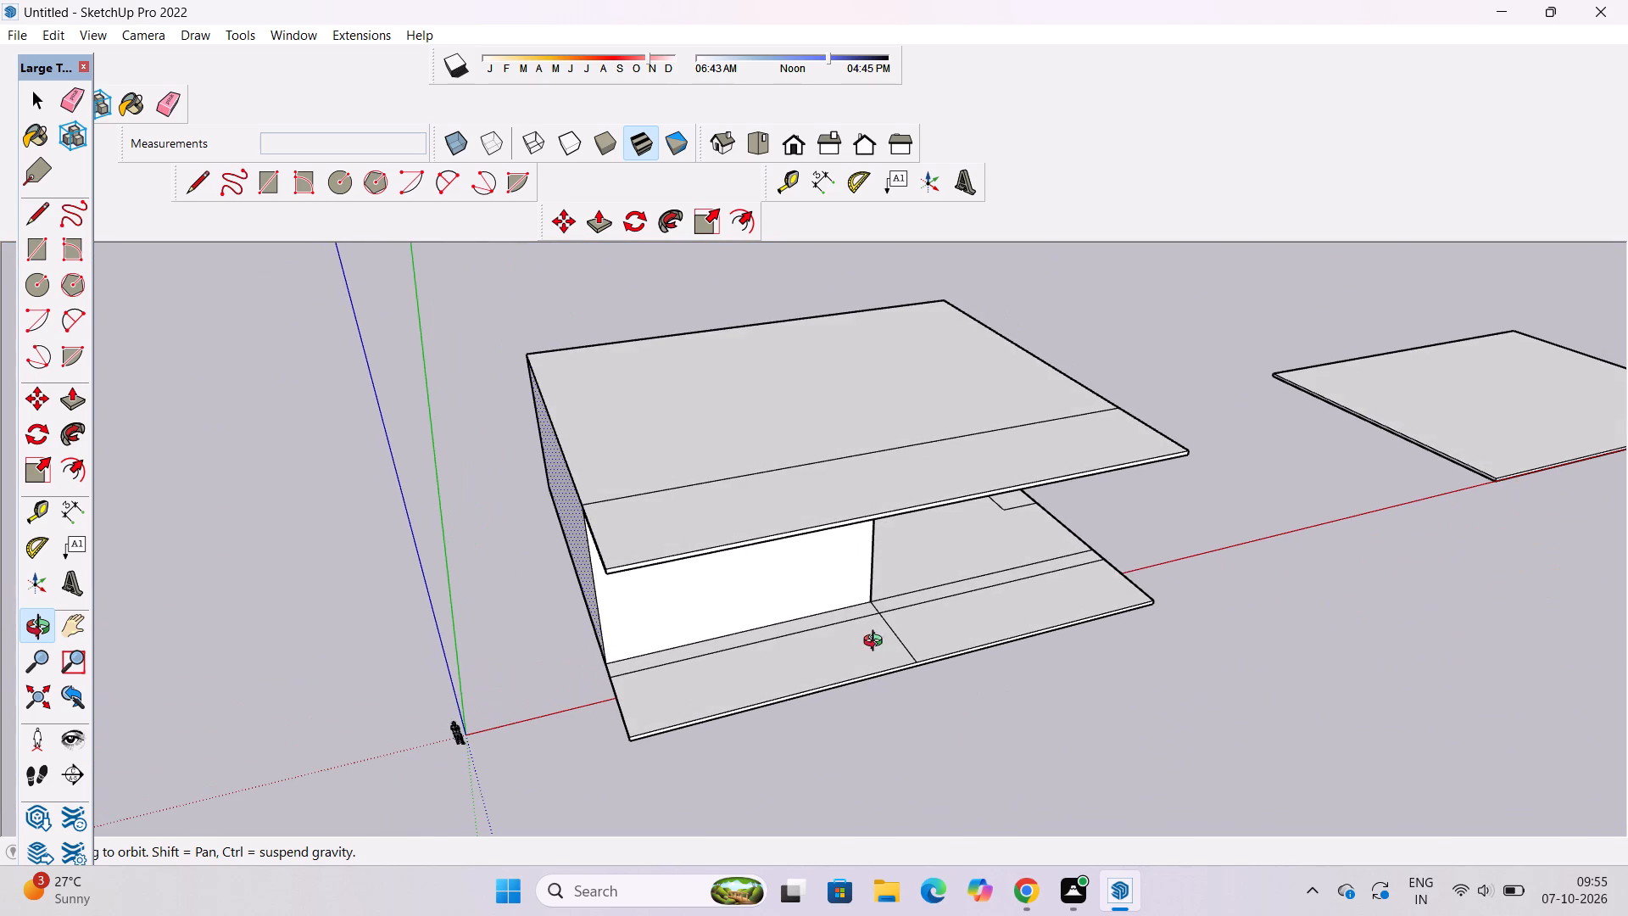
pyautogui.scroll(5, 862, 640)
pyautogui.moveTo(860, 659); pyautogui.dragTo(986, 677)
pyautogui.keyDown('shift'); pyautogui.moveTo(983, 684); pyautogui.dragTo(975, 614); pyautogui.keyUp('shift')
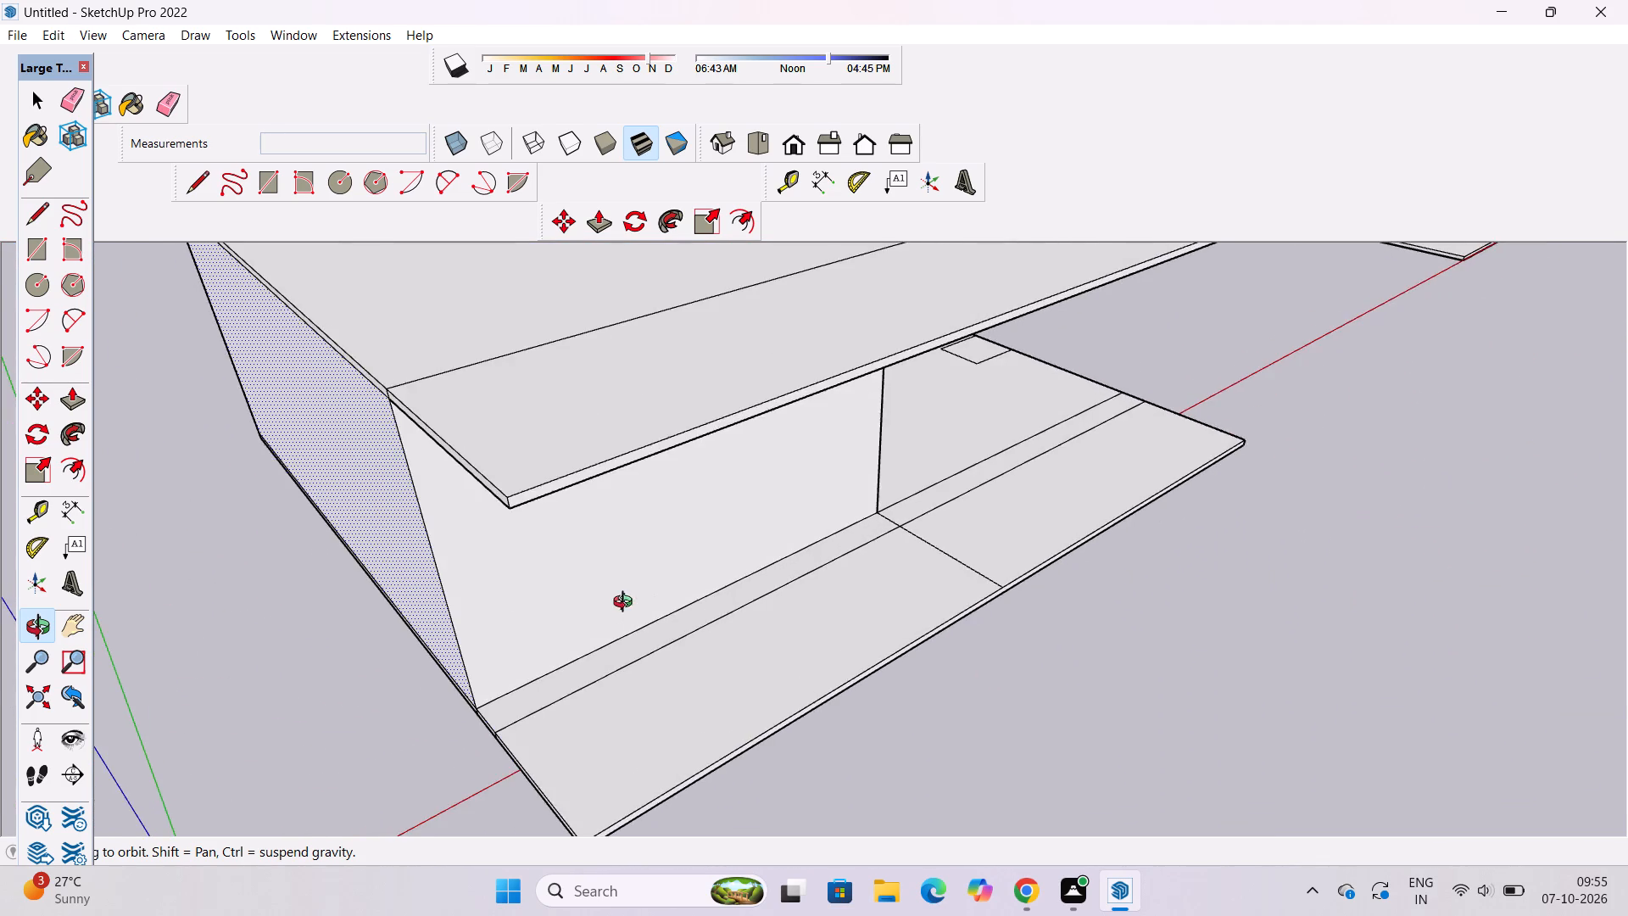
pyautogui.scroll(-4, 627, 604)
pyautogui.moveTo(615, 618); pyautogui.dragTo(751, 649)
pyautogui.scroll(2, 760, 625)
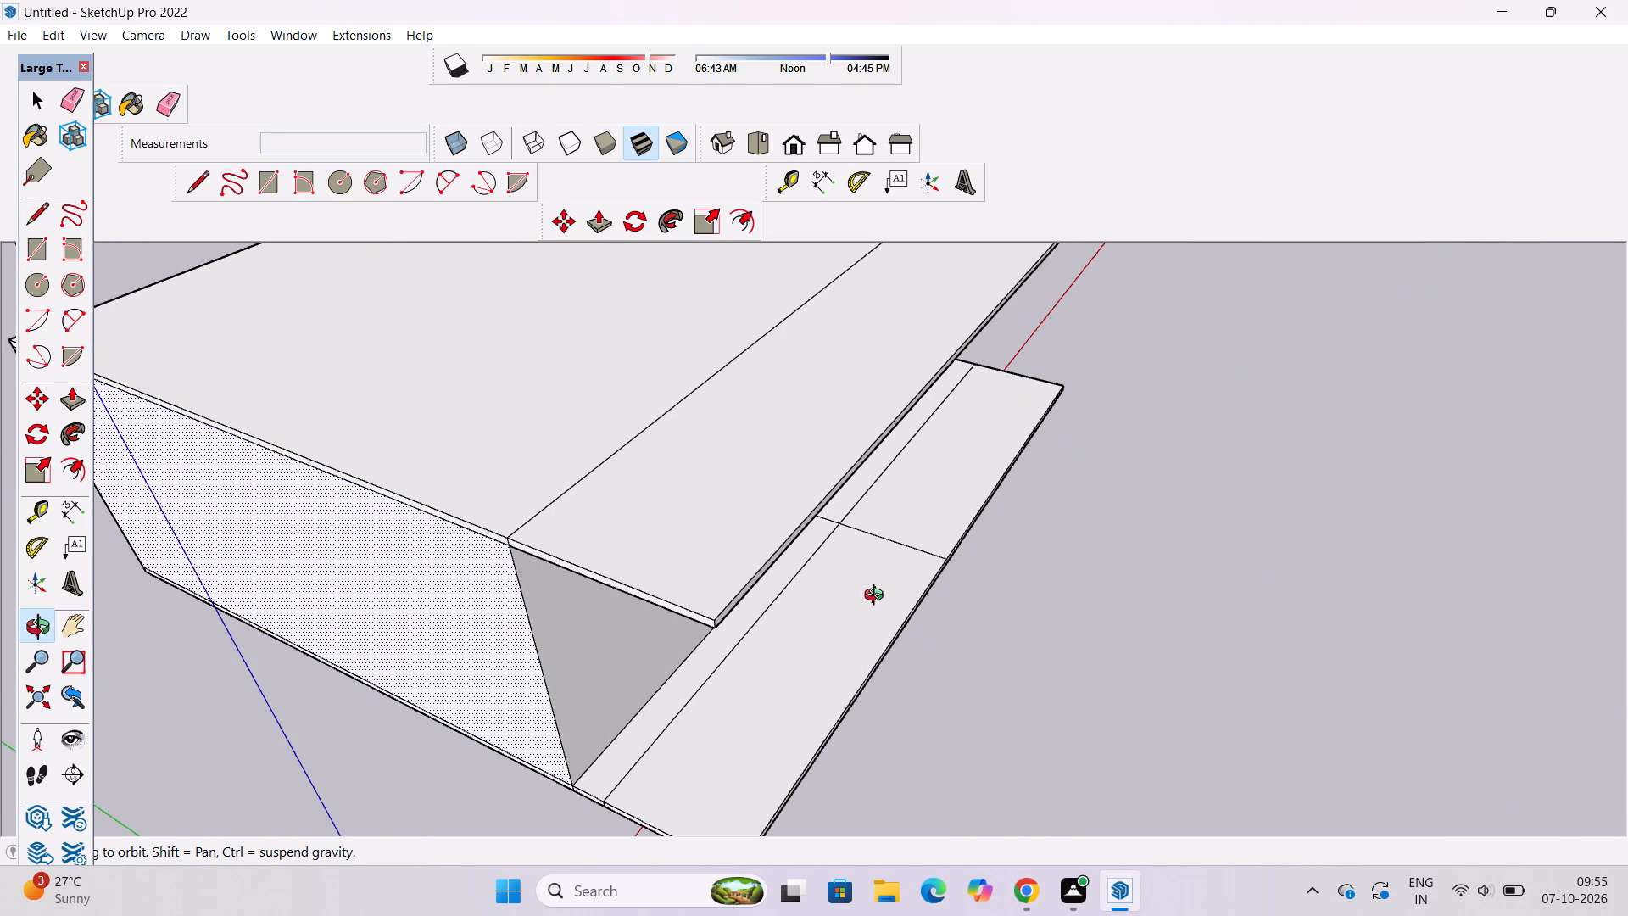
pyautogui.moveTo(878, 597); pyautogui.dragTo(625, 505)
pyautogui.moveTo(822, 522); pyautogui.dragTo(645, 539)
pyautogui.keyDown('shift'); pyautogui.moveTo(773, 539); pyautogui.dragTo(746, 542); pyautogui.keyUp('shift')
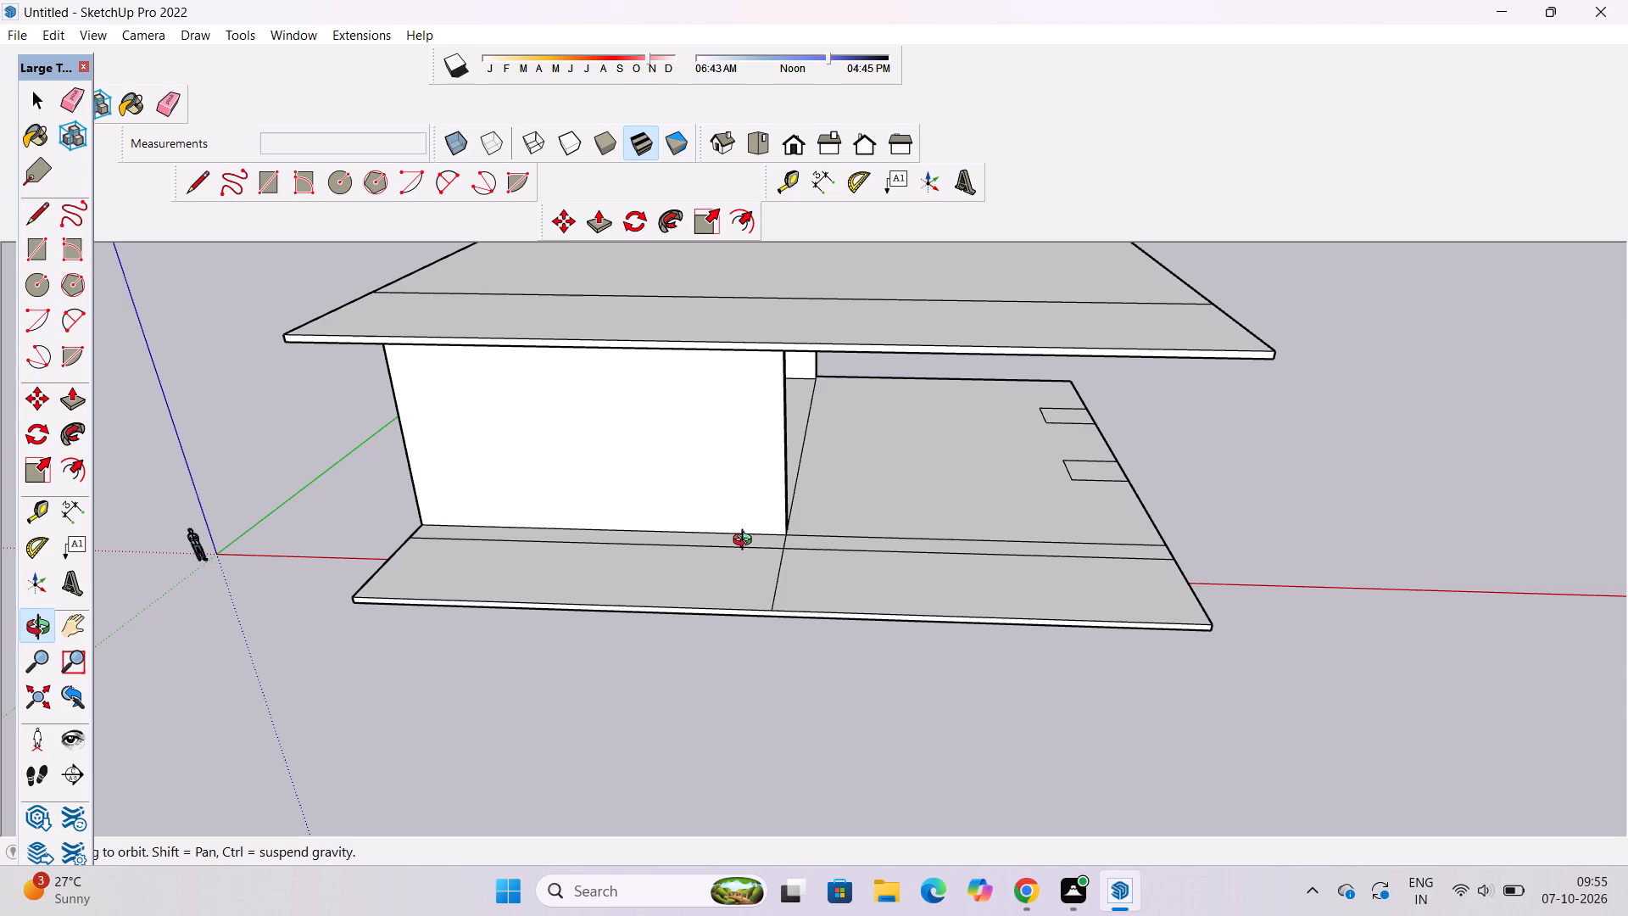
pyautogui.scroll(-5, 746, 542)
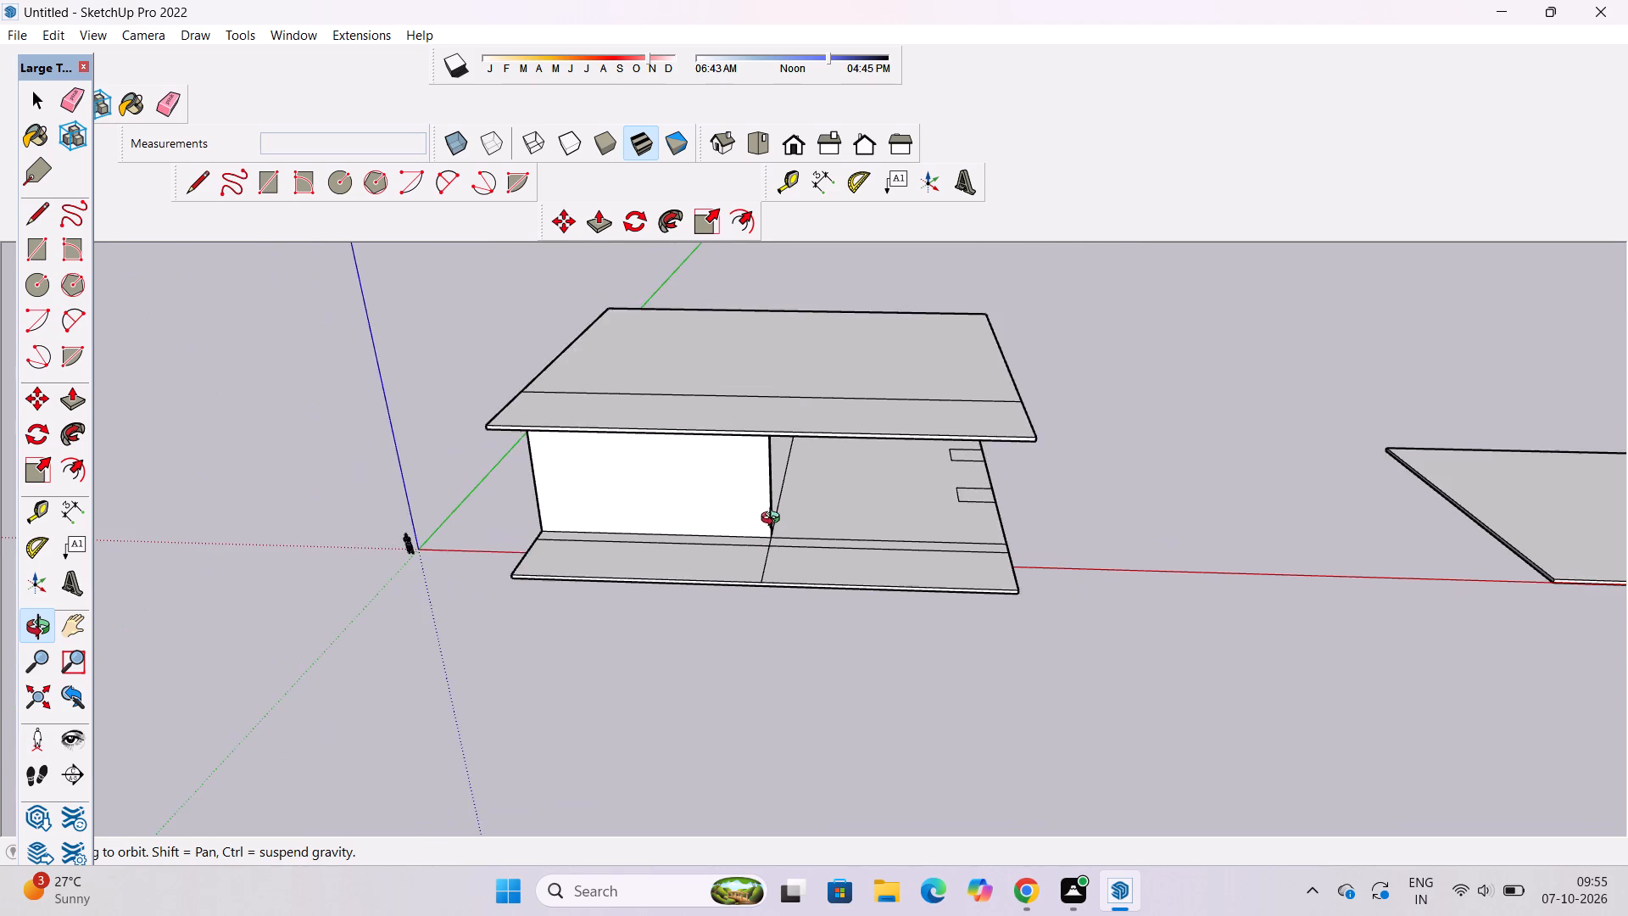
pyautogui.scroll(2, 777, 513)
pyautogui.keyDown('shift'); pyautogui.moveTo(777, 513); pyautogui.dragTo(778, 550); pyautogui.keyUp('shift')
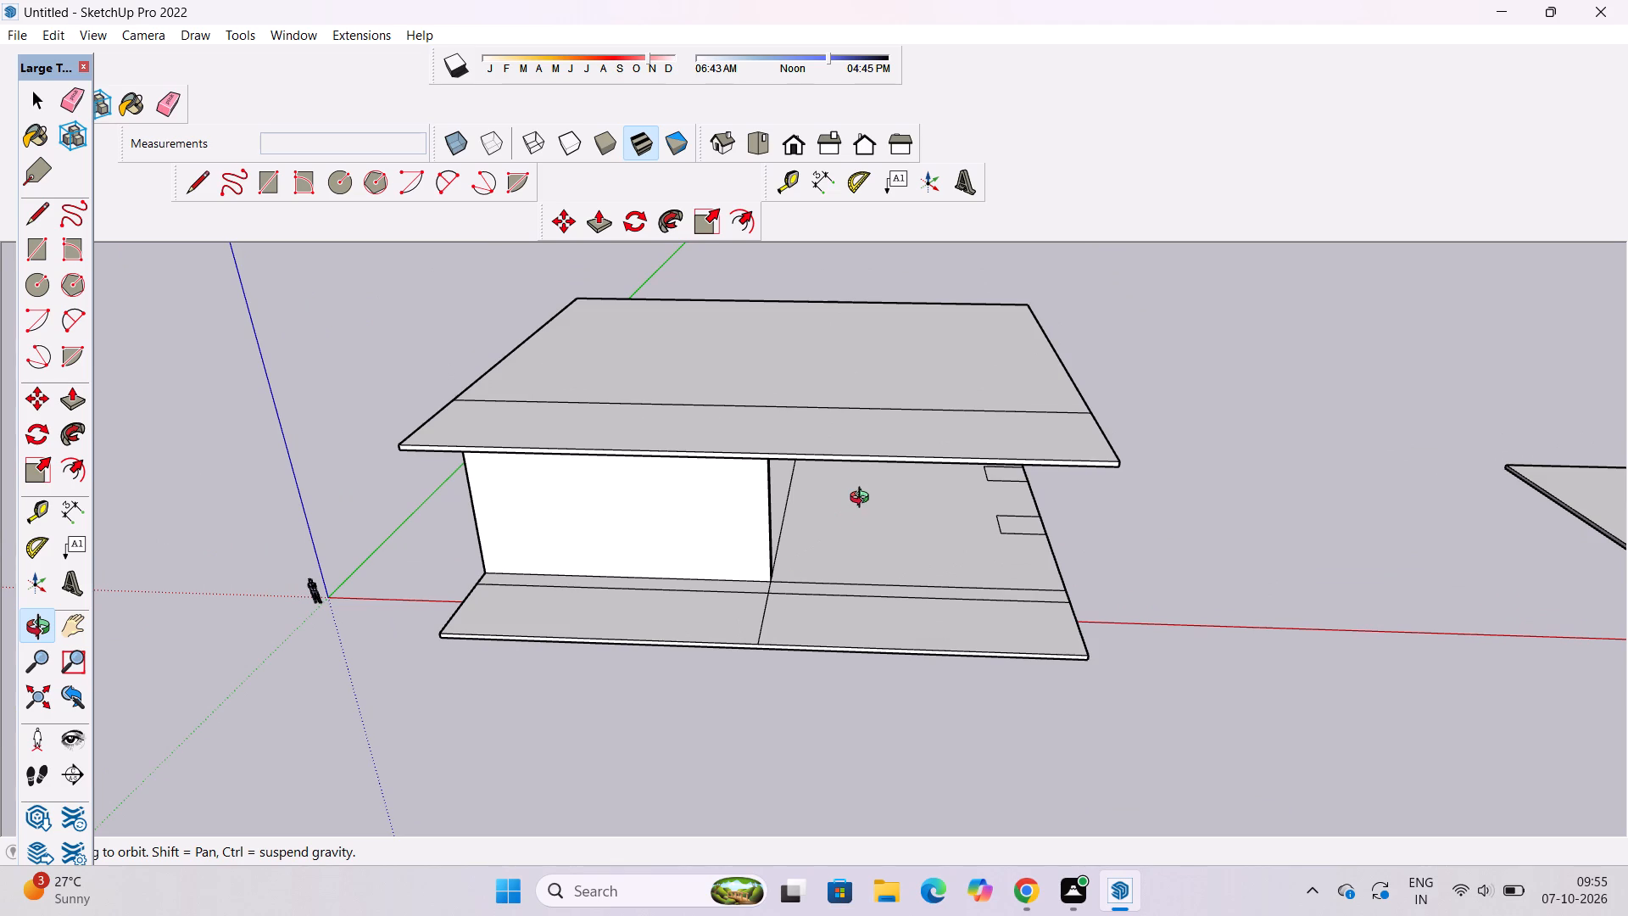
pyautogui.scroll(4, 842, 494)
pyautogui.keyDown('shift'); pyautogui.moveTo(845, 518); pyautogui.dragTo(850, 556); pyautogui.keyUp('shift')
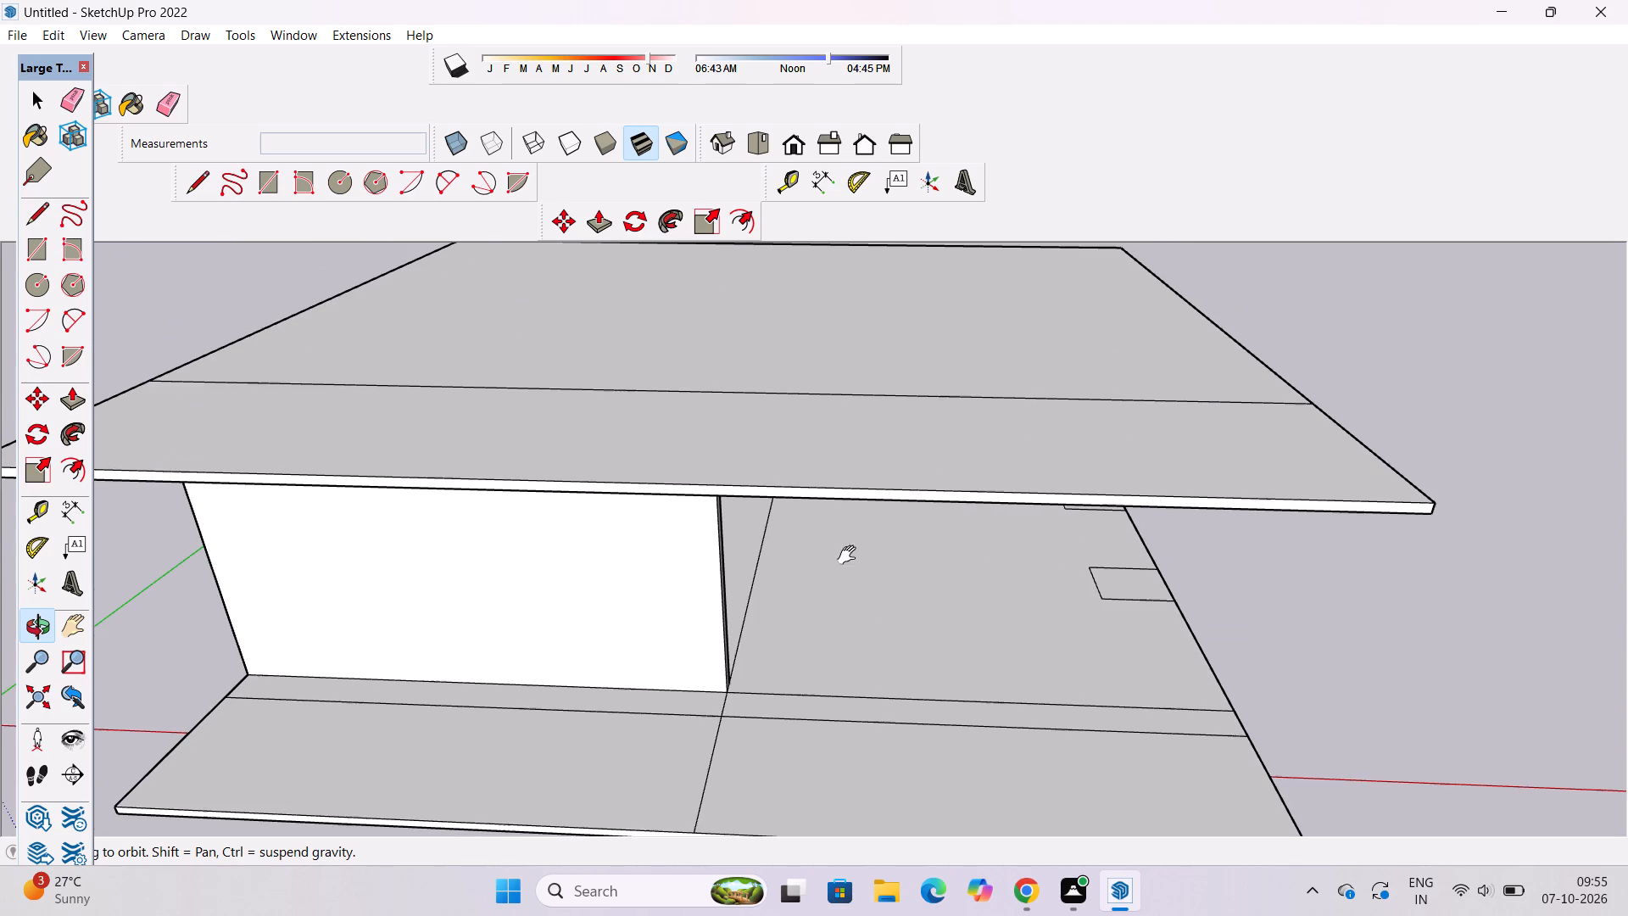
pyautogui.scroll(-5, 831, 569)
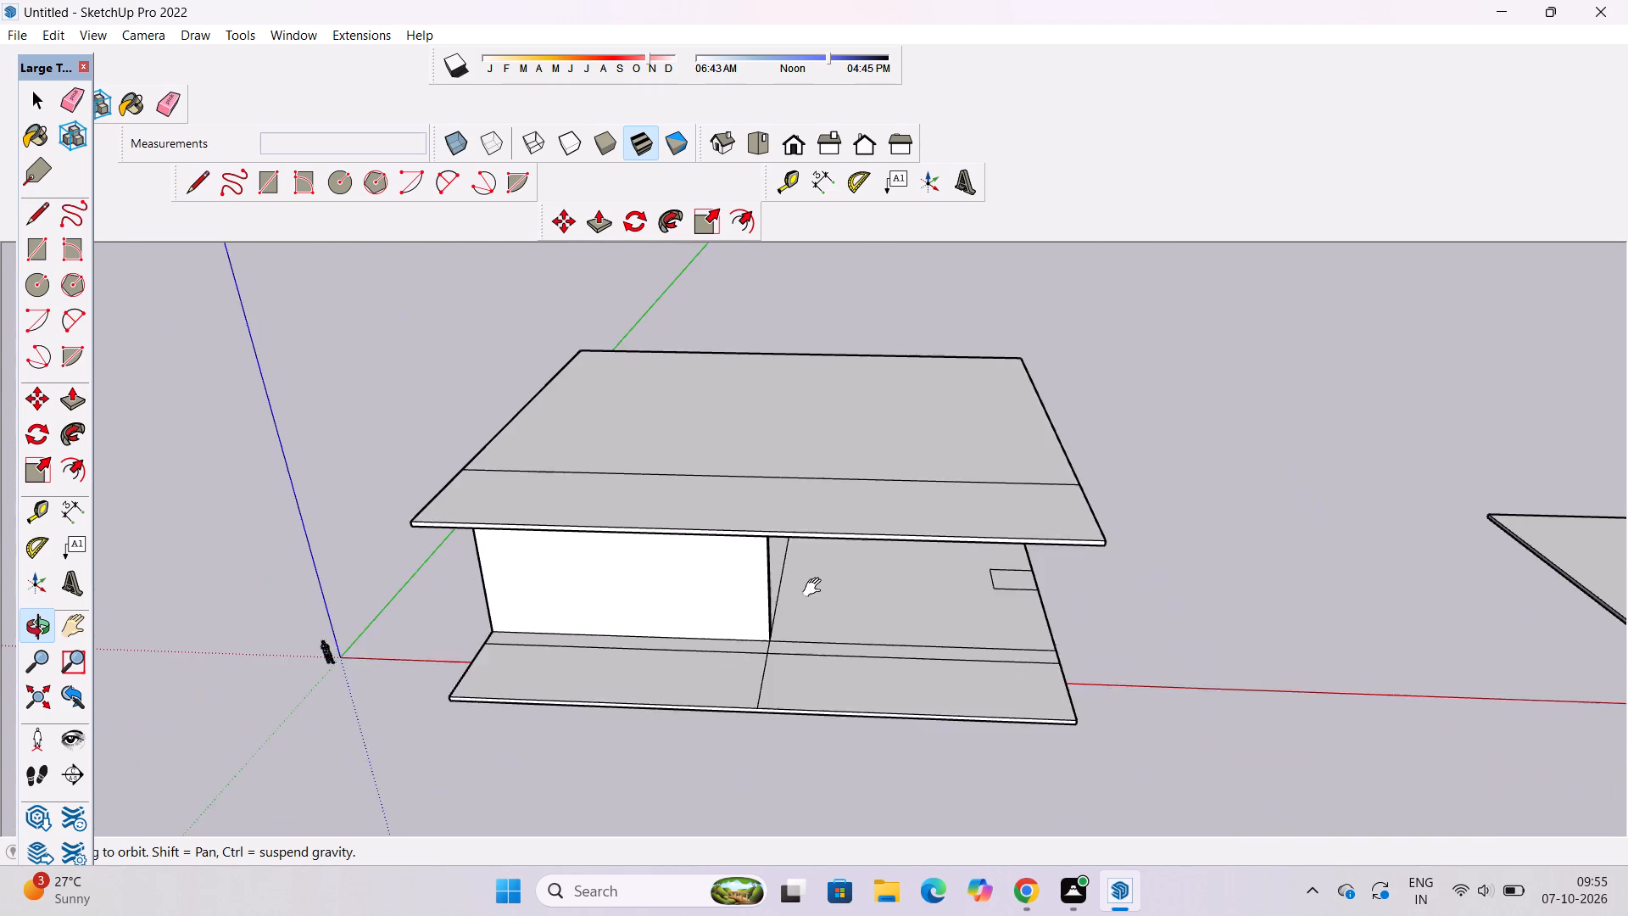
pyautogui.keyDown('shift'); pyautogui.moveTo(816, 588); pyautogui.dragTo(831, 551); pyautogui.keyUp('shift')
pyautogui.moveTo(829, 622); pyautogui.dragTo(852, 530)
pyautogui.scroll(-3, 838, 532)
pyautogui.moveTo(560, 545); pyautogui.dragTo(1290, 528)
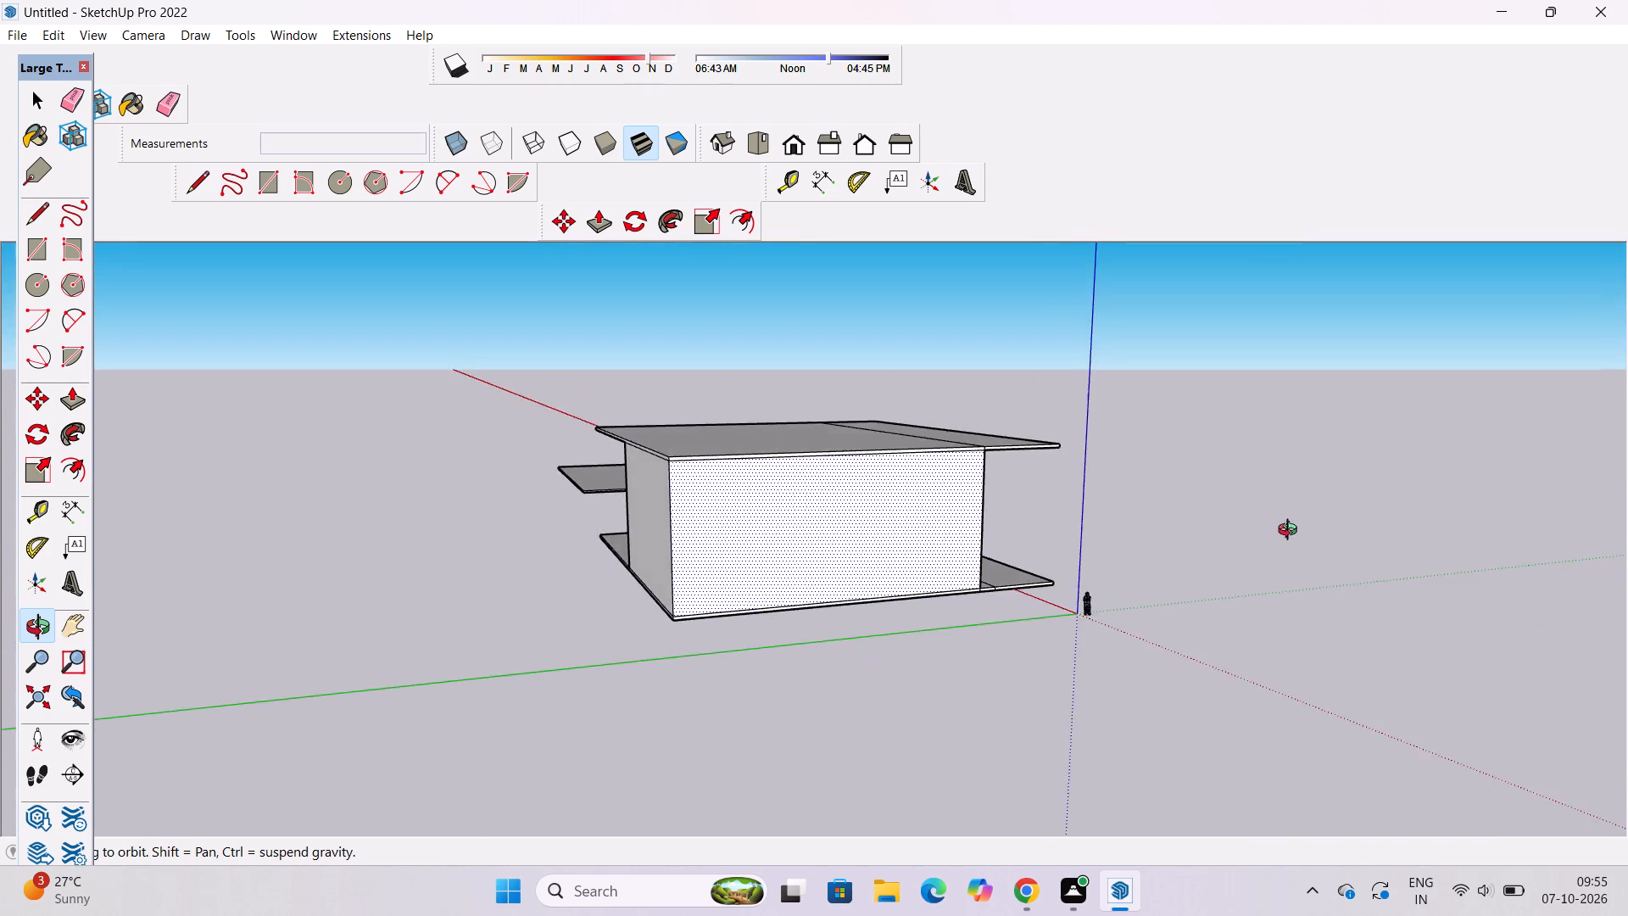
pyautogui.moveTo(1284, 546); pyautogui.dragTo(1057, 599)
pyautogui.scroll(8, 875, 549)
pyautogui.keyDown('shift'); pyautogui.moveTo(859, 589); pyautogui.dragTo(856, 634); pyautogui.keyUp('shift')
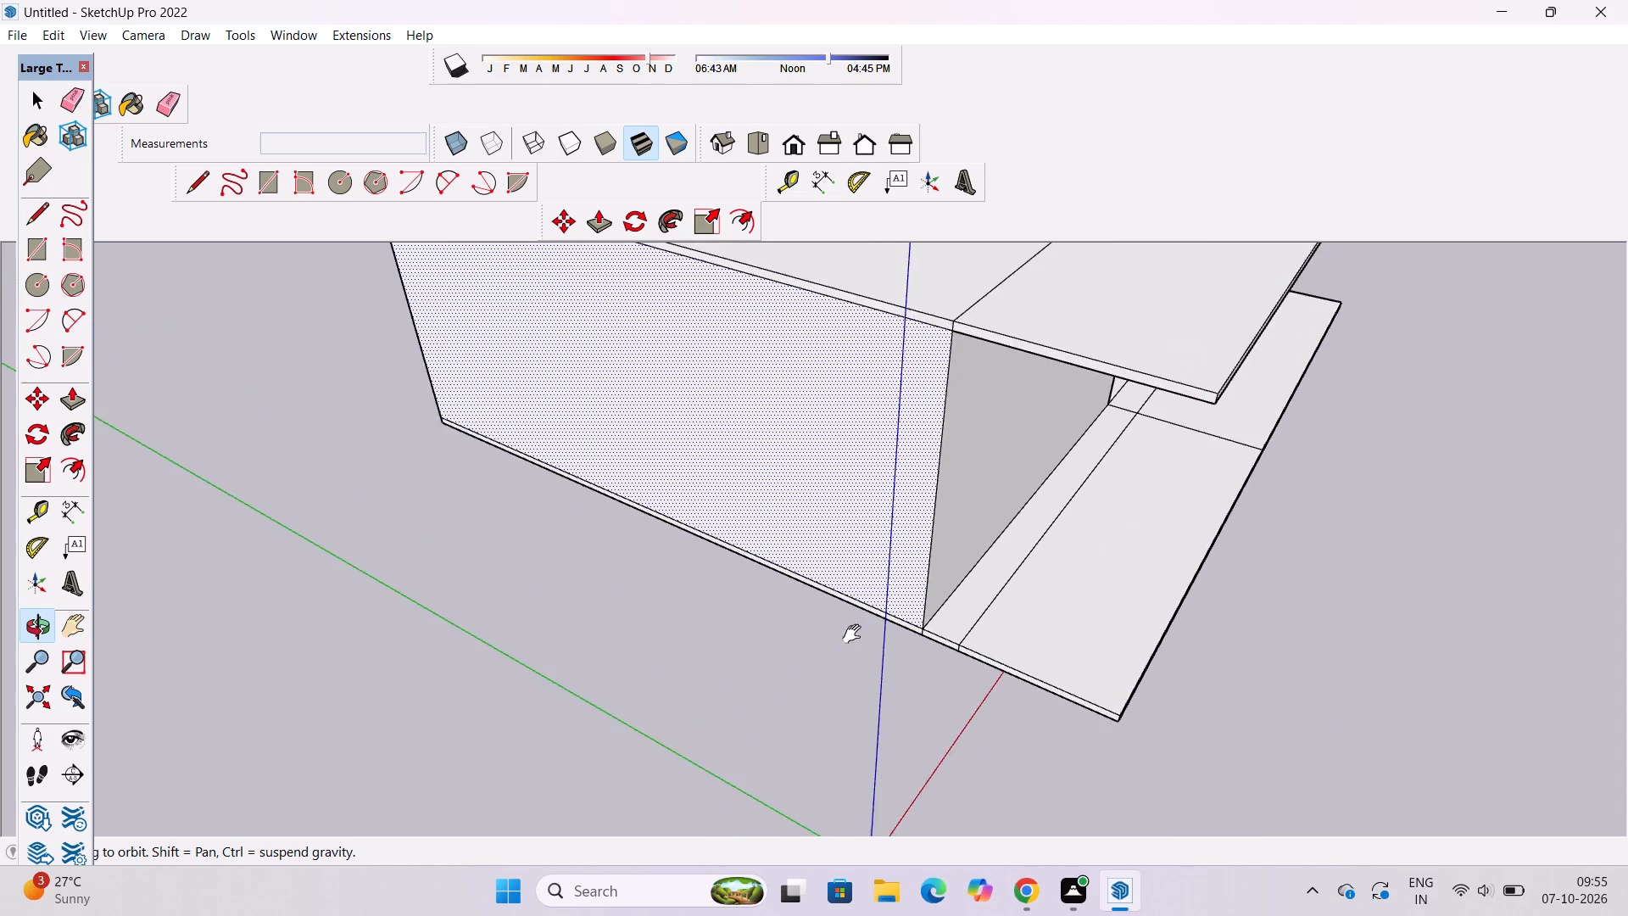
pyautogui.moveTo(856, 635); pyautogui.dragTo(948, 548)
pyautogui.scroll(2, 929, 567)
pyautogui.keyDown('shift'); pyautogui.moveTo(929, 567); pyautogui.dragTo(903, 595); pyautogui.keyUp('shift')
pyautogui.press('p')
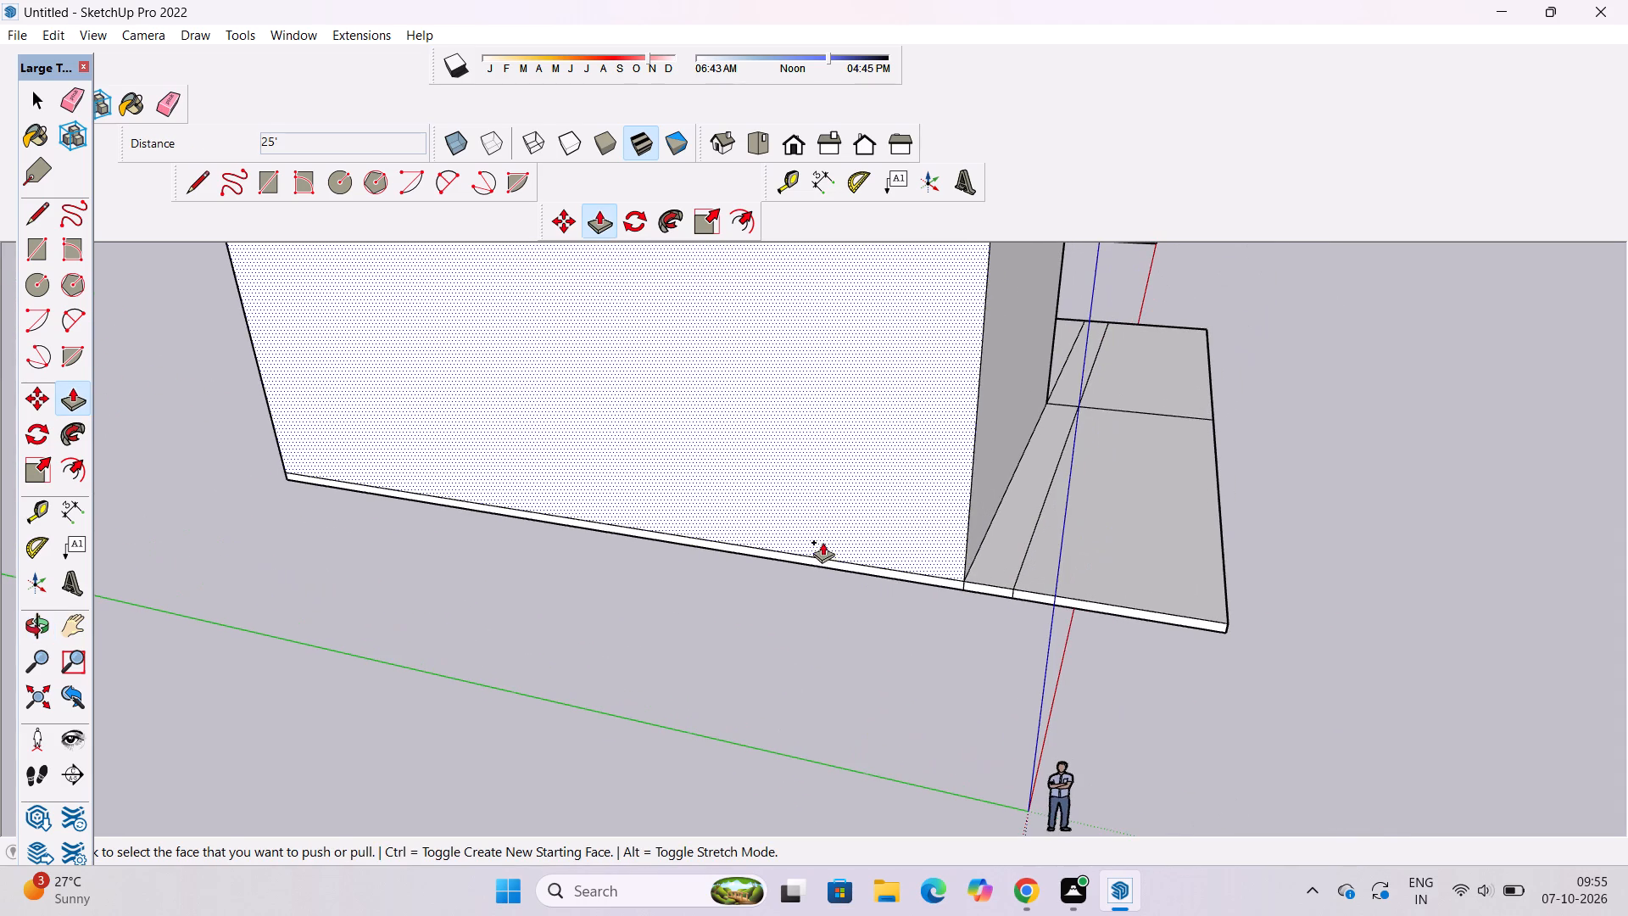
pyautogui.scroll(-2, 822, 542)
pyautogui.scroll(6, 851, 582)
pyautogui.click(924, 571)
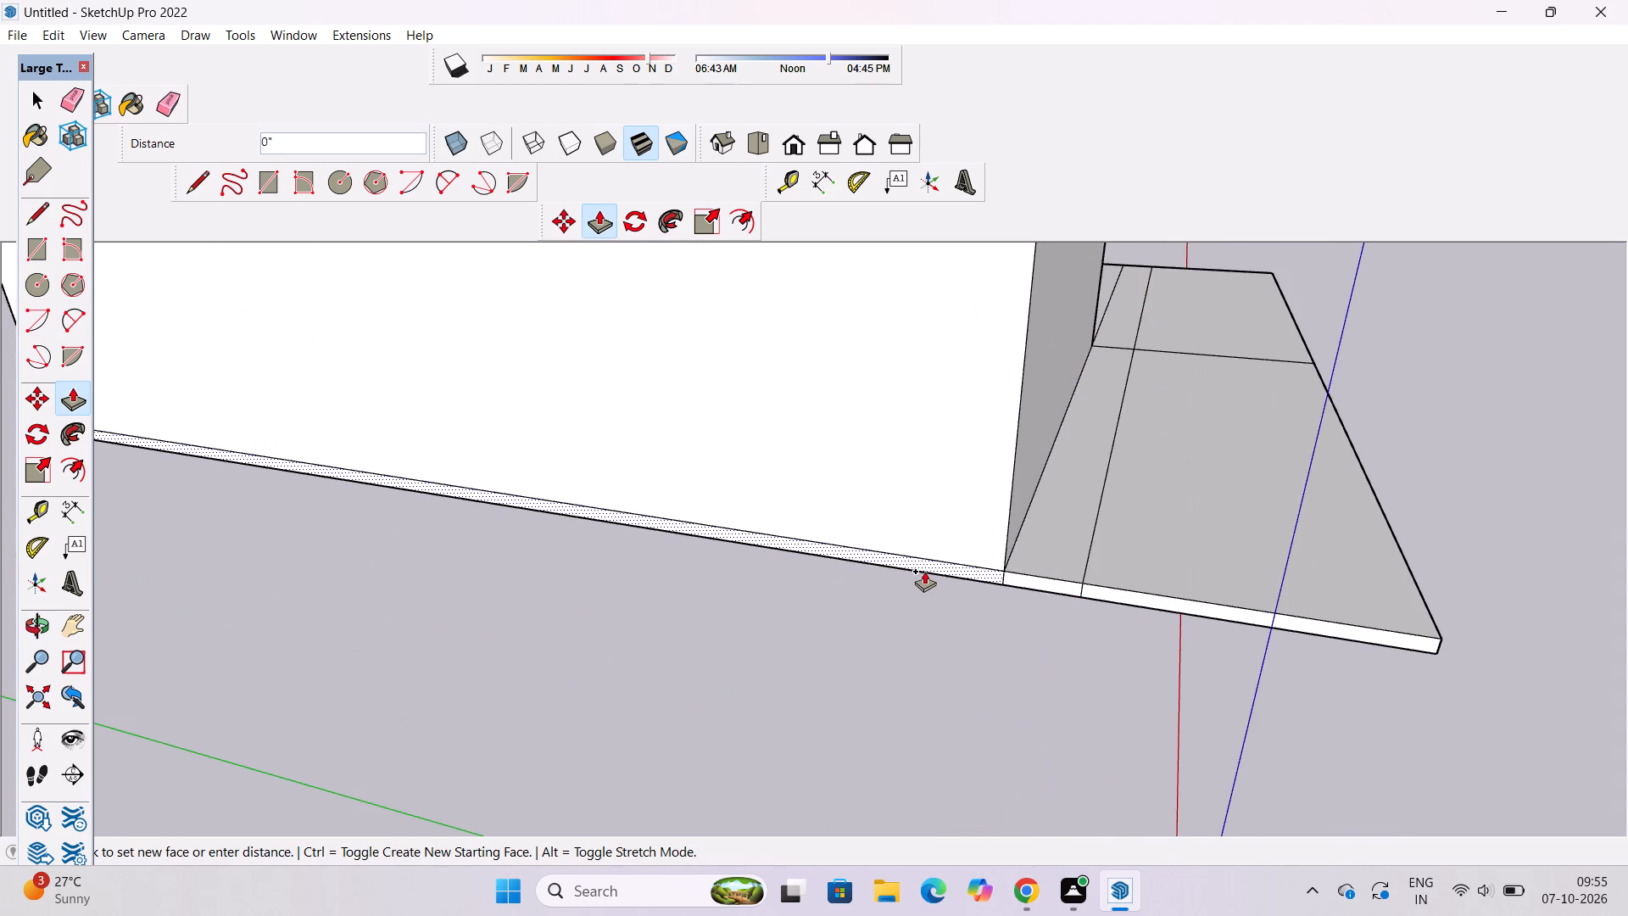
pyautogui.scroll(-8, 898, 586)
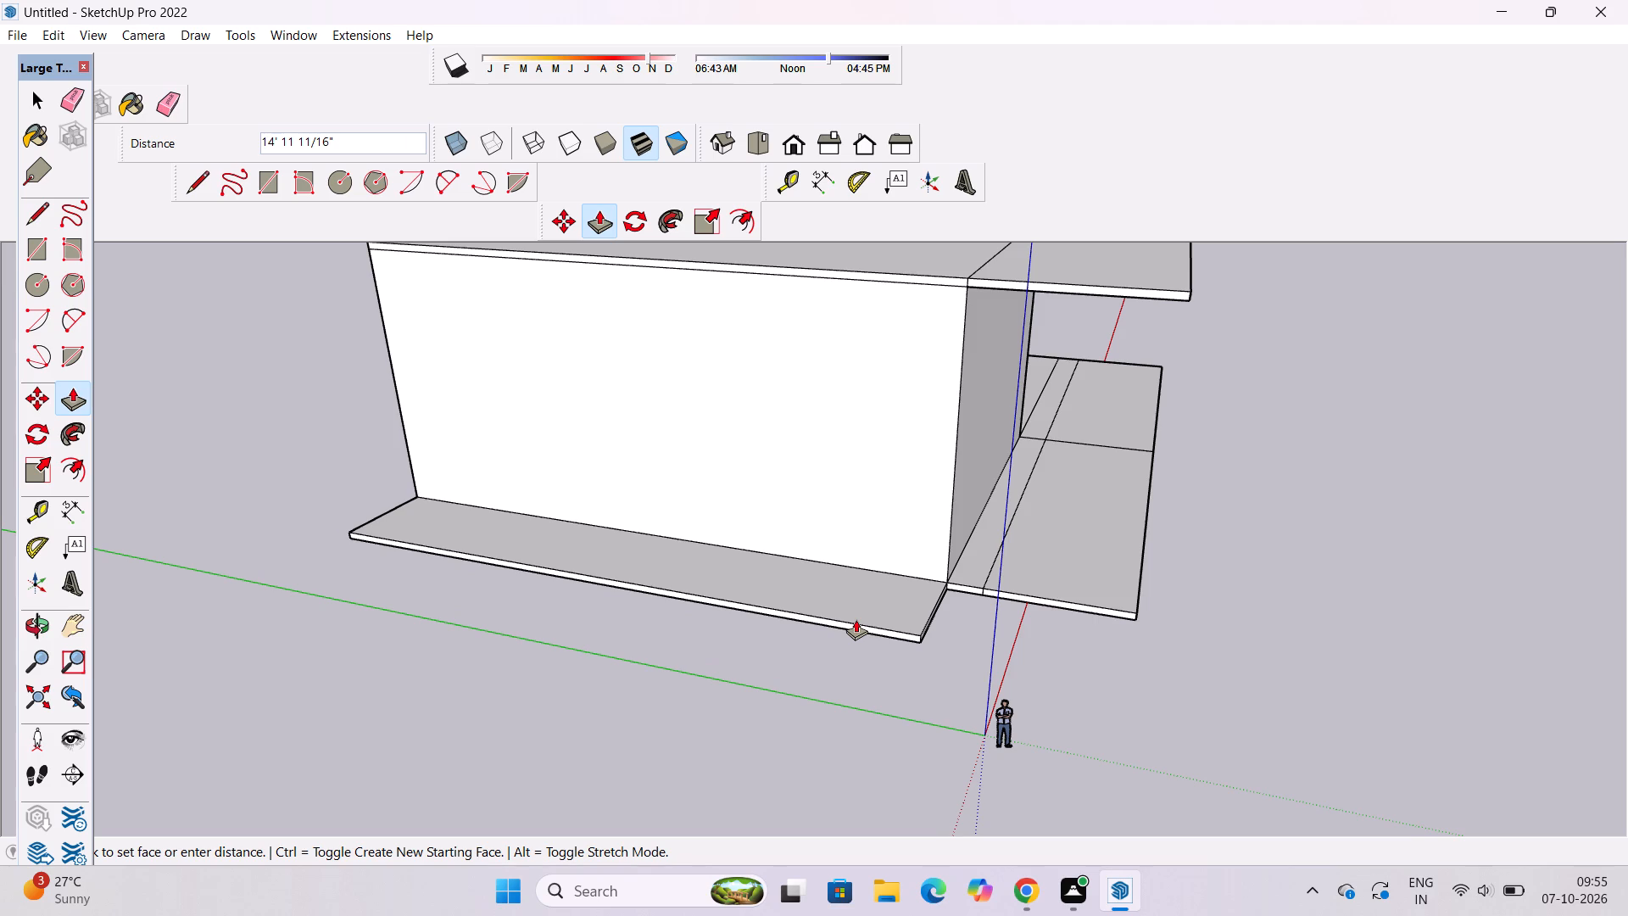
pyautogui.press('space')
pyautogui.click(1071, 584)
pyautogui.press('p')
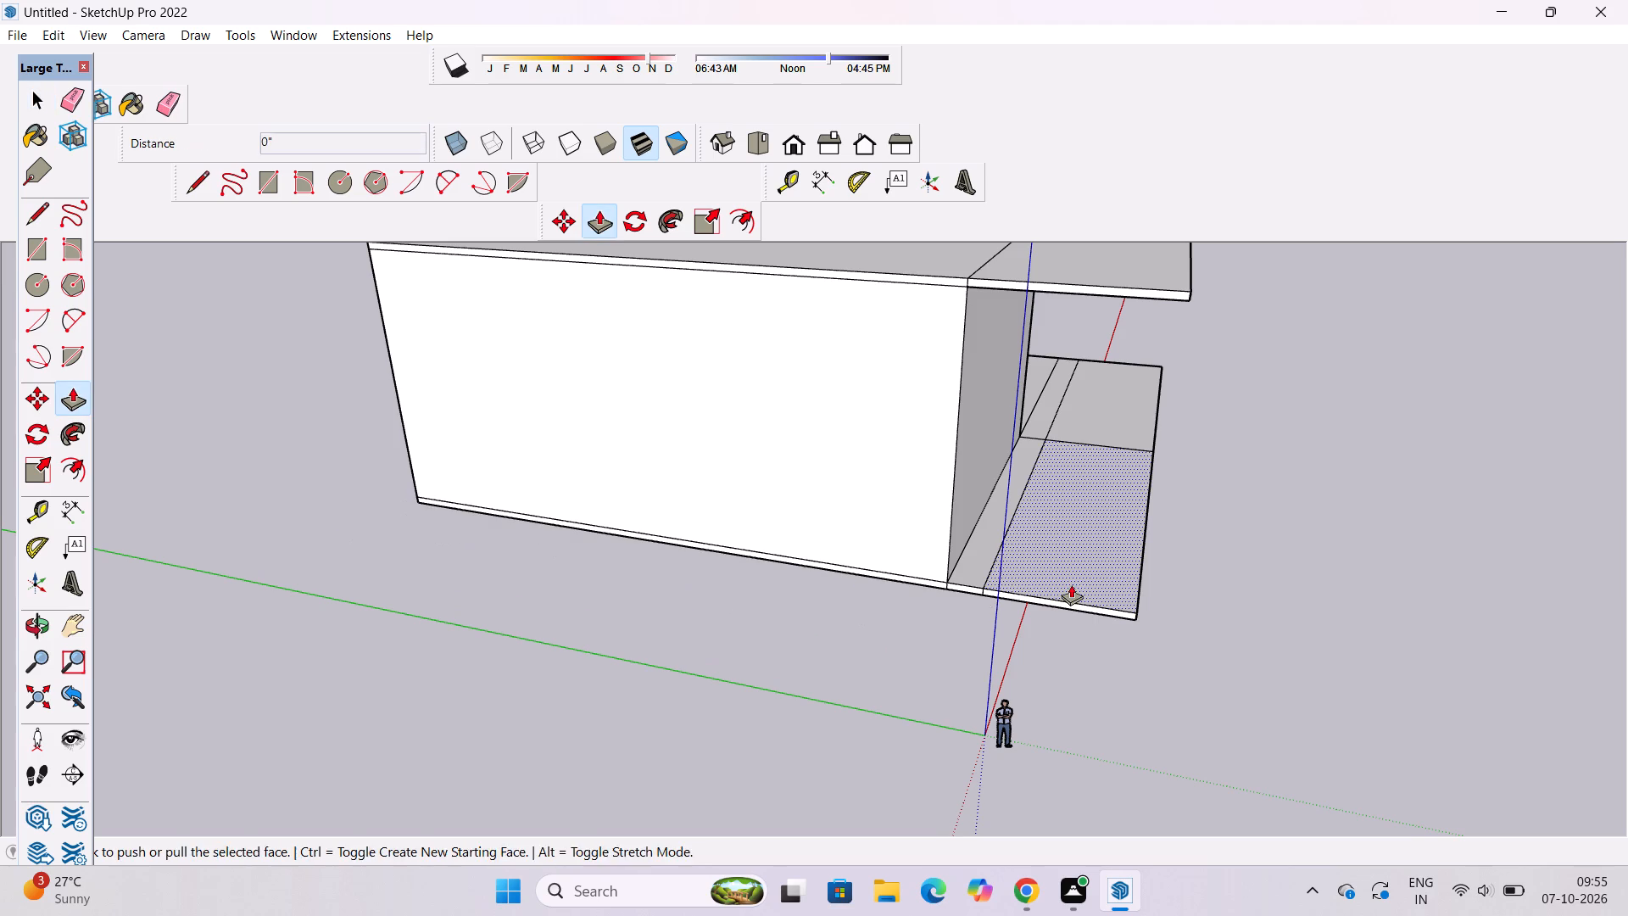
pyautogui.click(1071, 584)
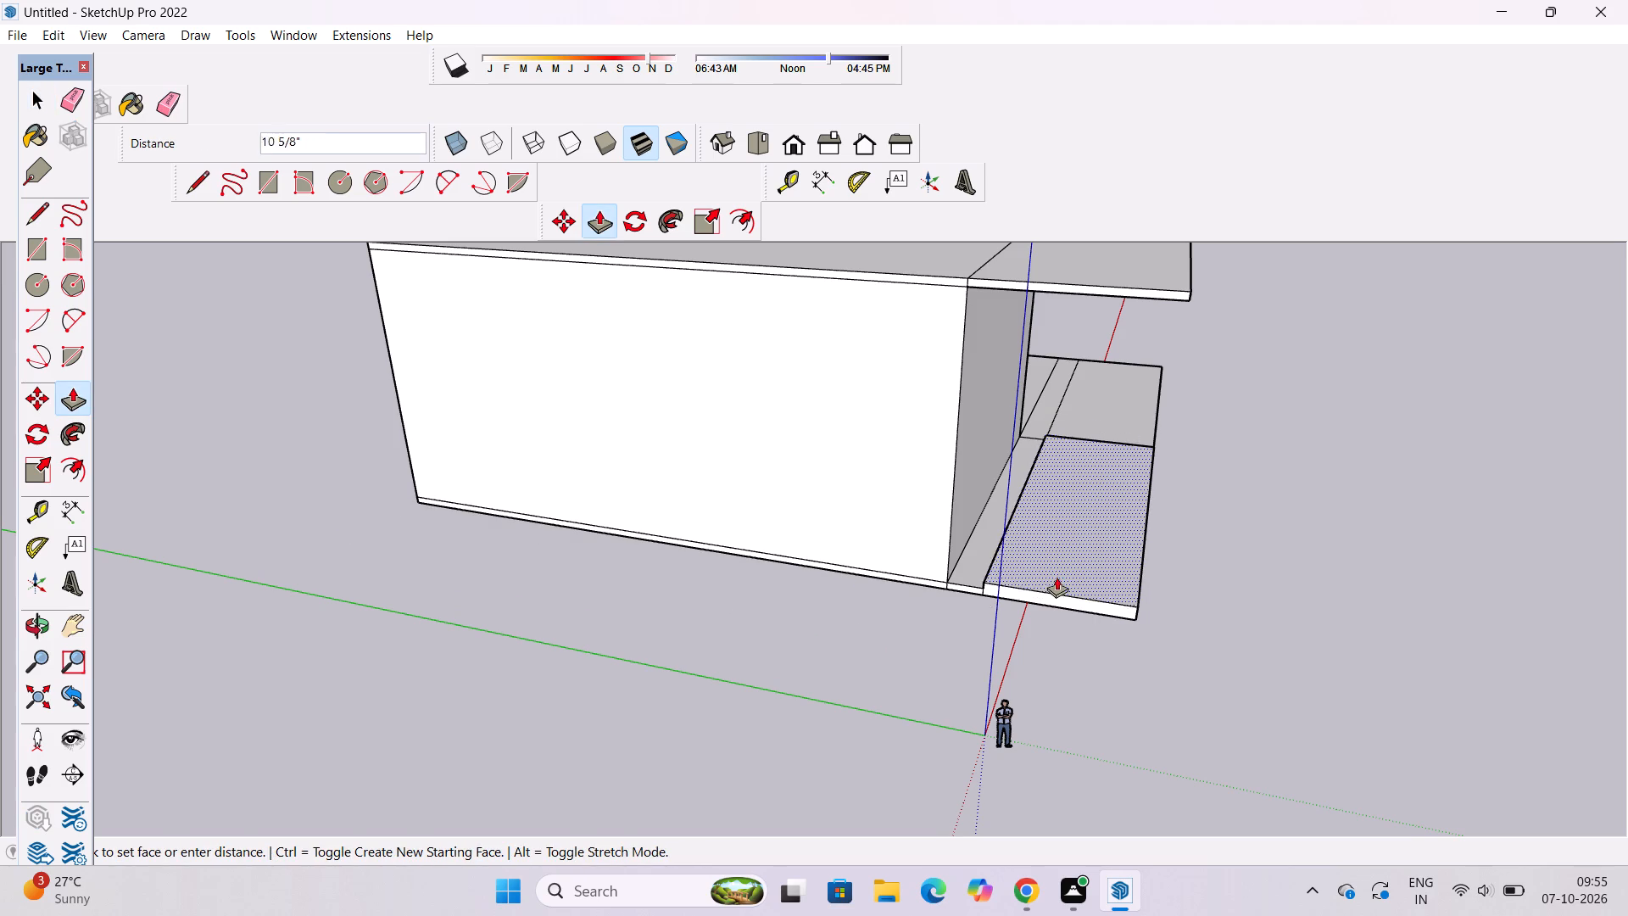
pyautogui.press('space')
# Push/Pull the base slab's edge face beneath the long side wall outward by 20'.
pyautogui.scroll(9, 900, 589)
pyautogui.click(962, 573)
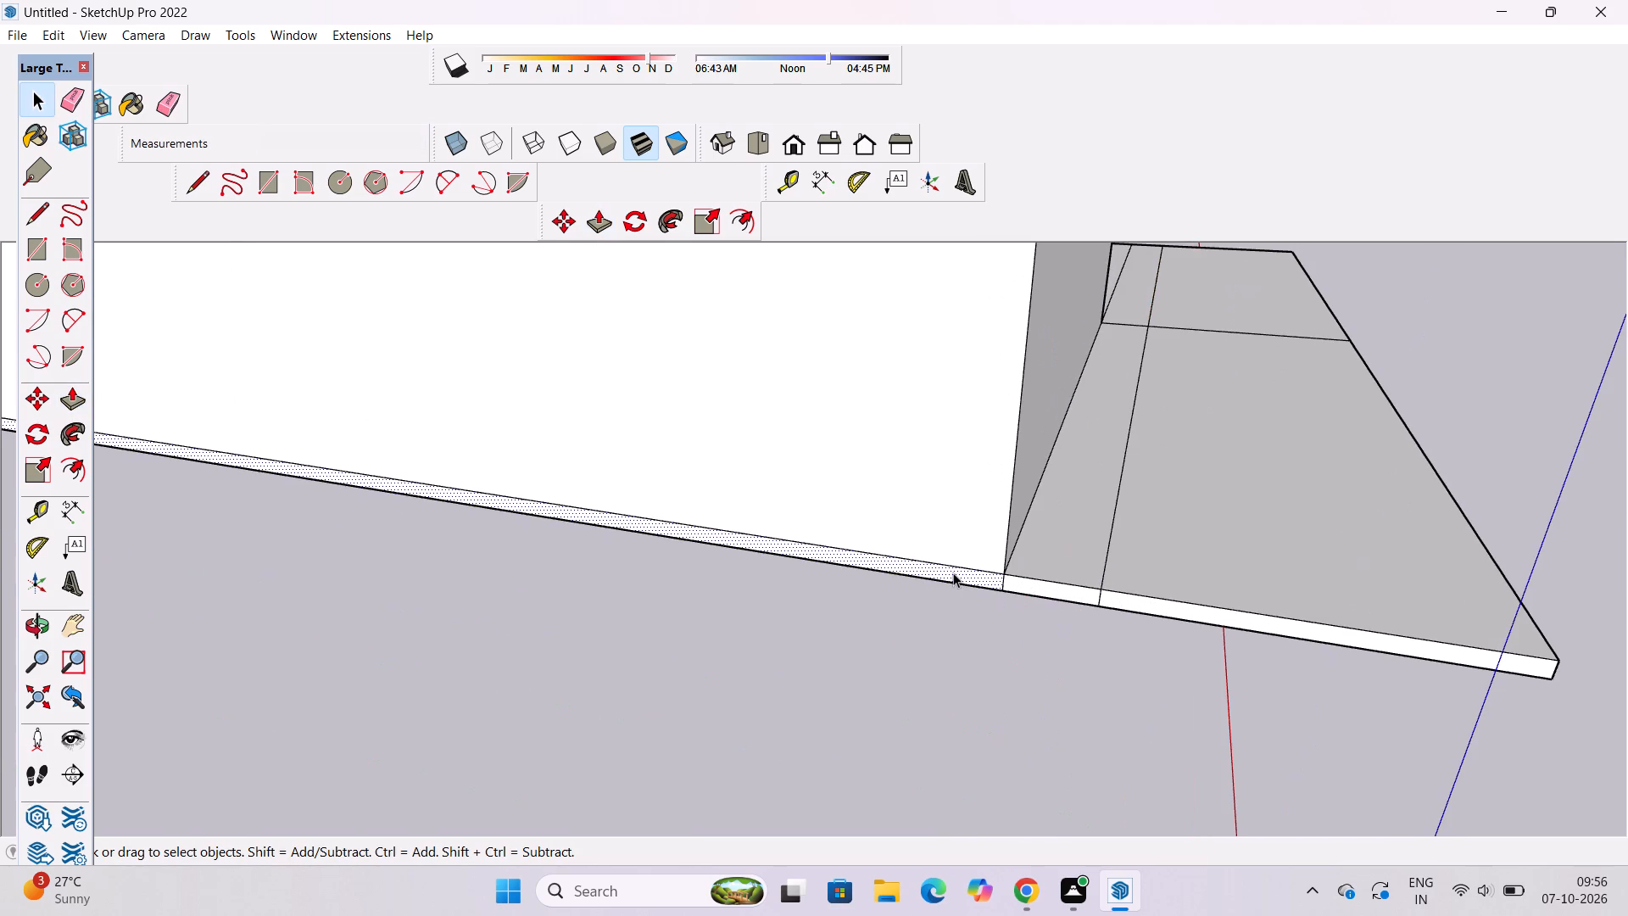
pyautogui.press('o')
pyautogui.scroll(-5, 955, 571)
pyautogui.moveTo(1131, 571); pyautogui.dragTo(1043, 581)
pyautogui.scroll(1, 841, 602)
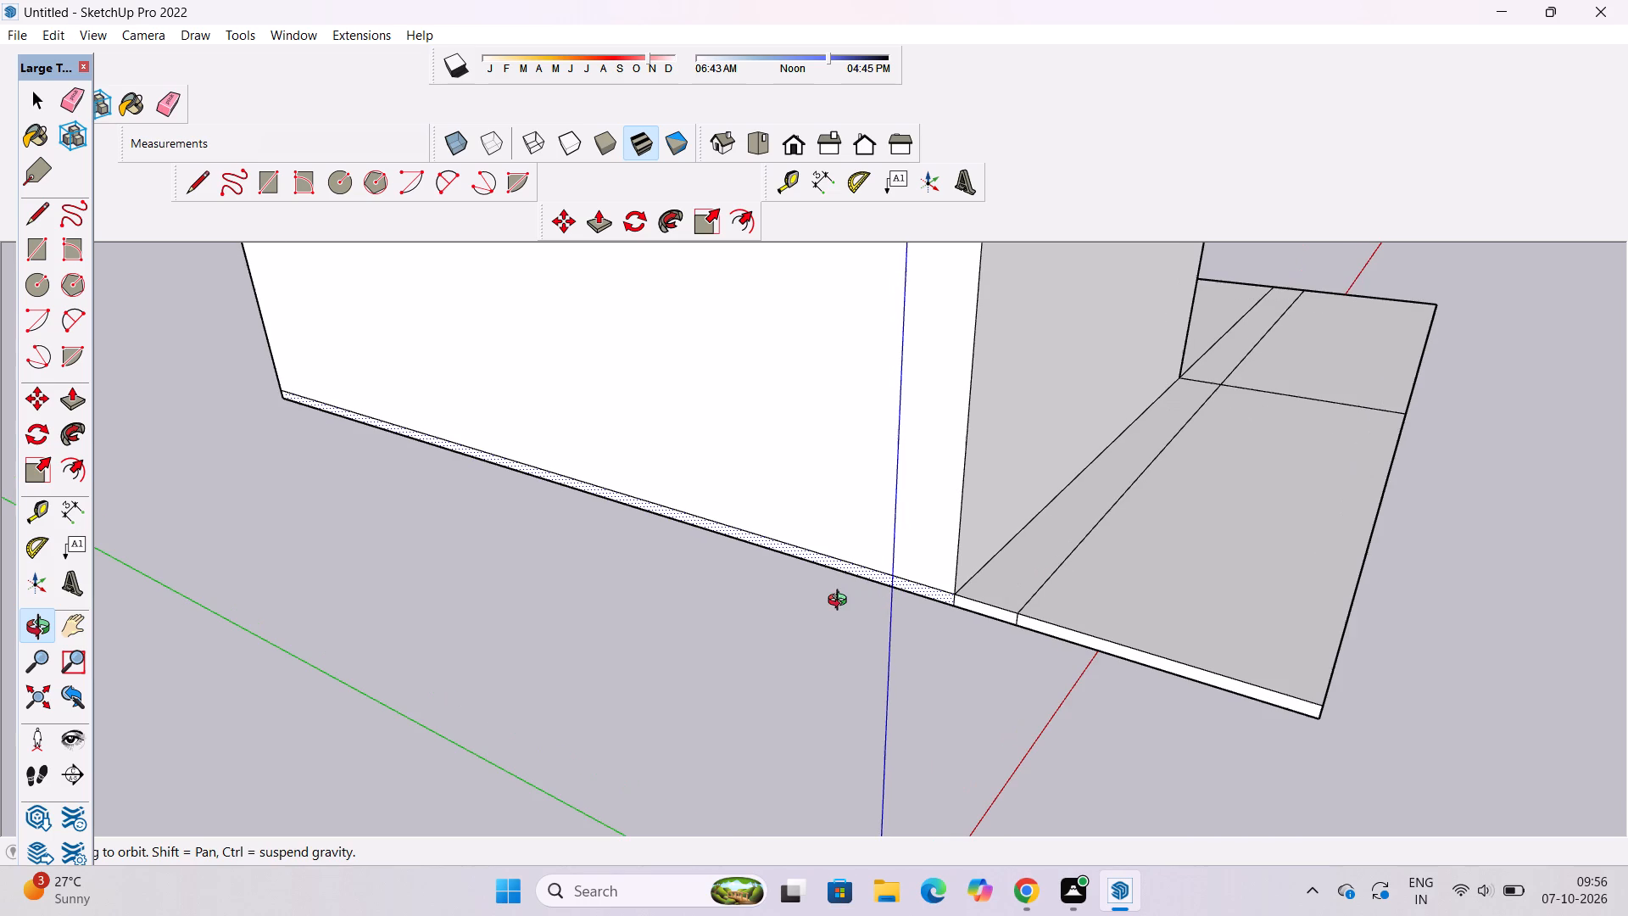
pyautogui.press('p')
pyautogui.click(873, 577)
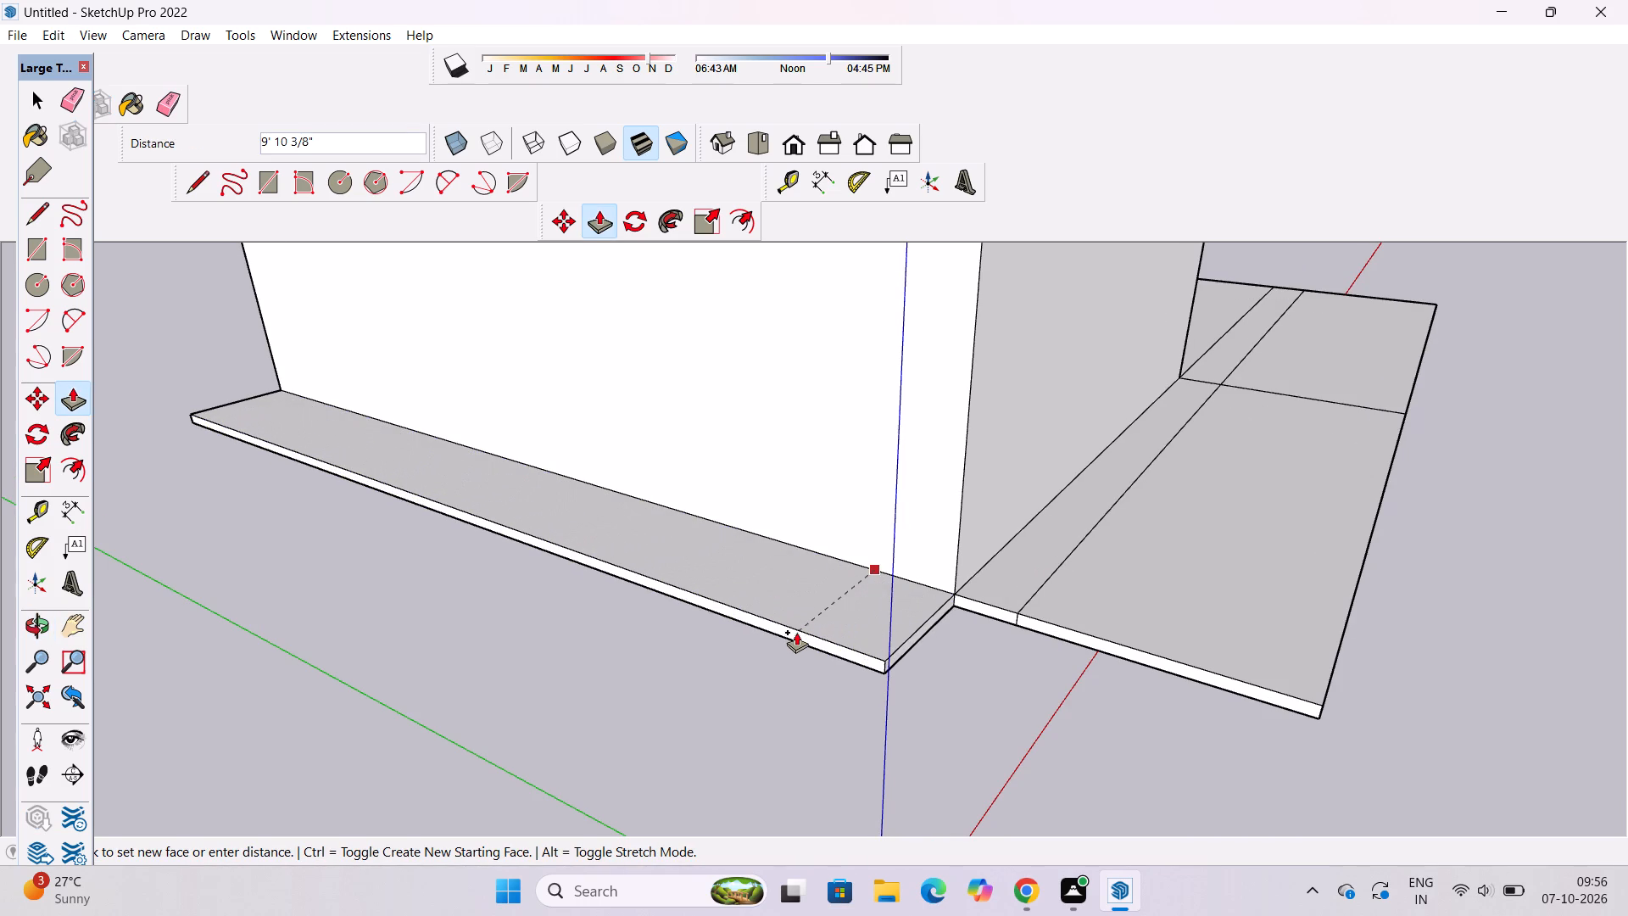
pyautogui.scroll(-5, 761, 673)
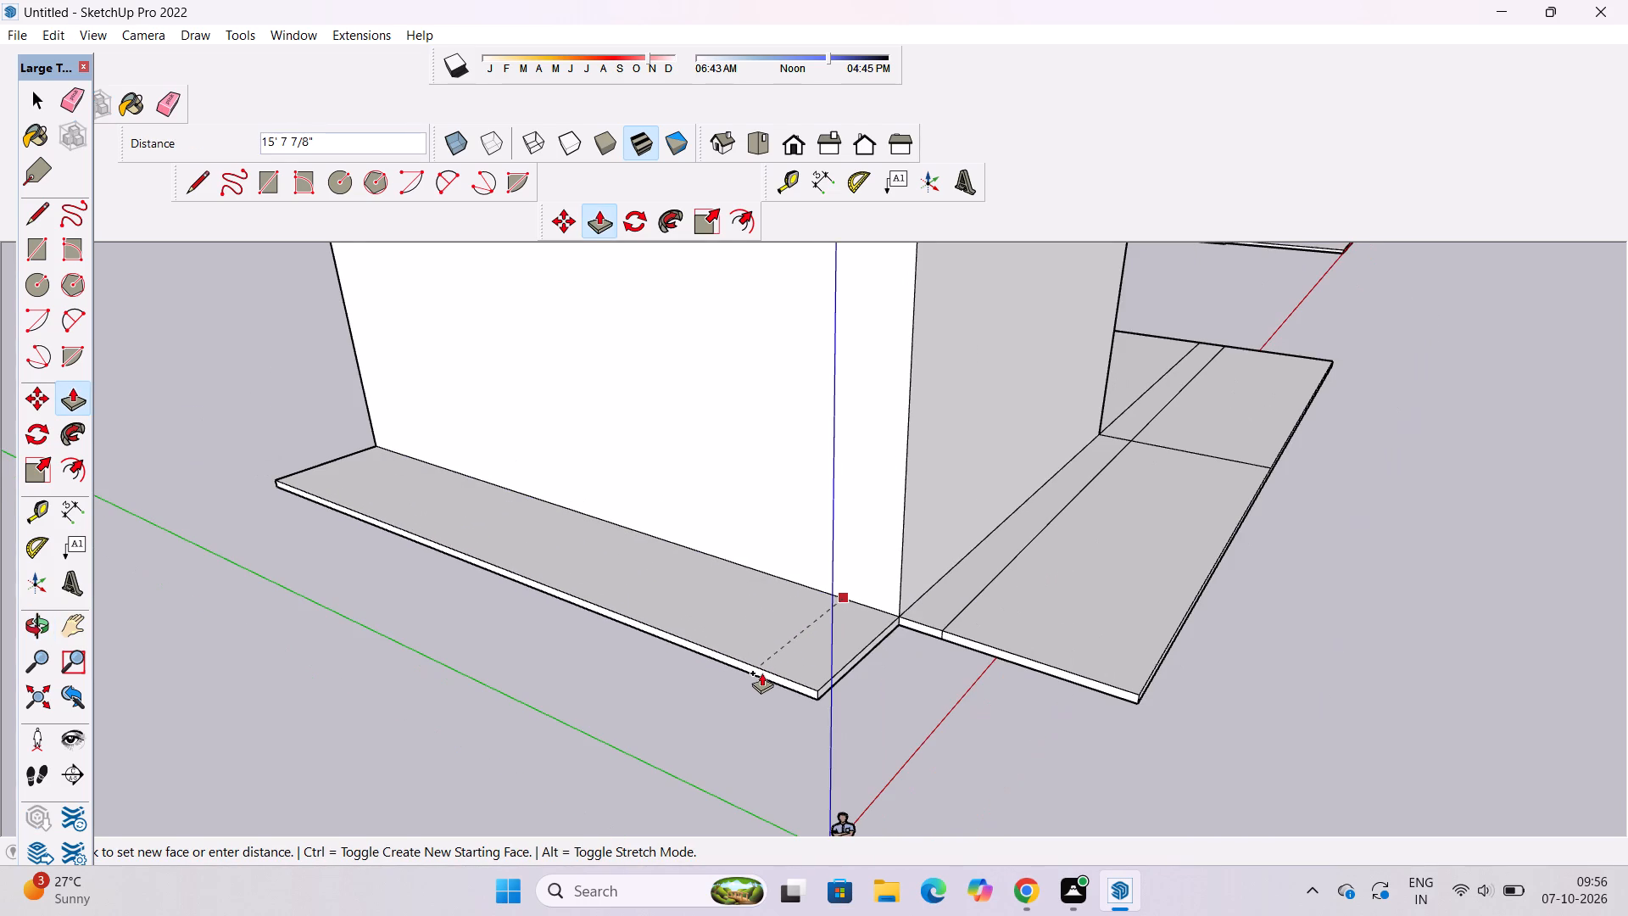
pyautogui.write("20'")
pyautogui.press('Return')
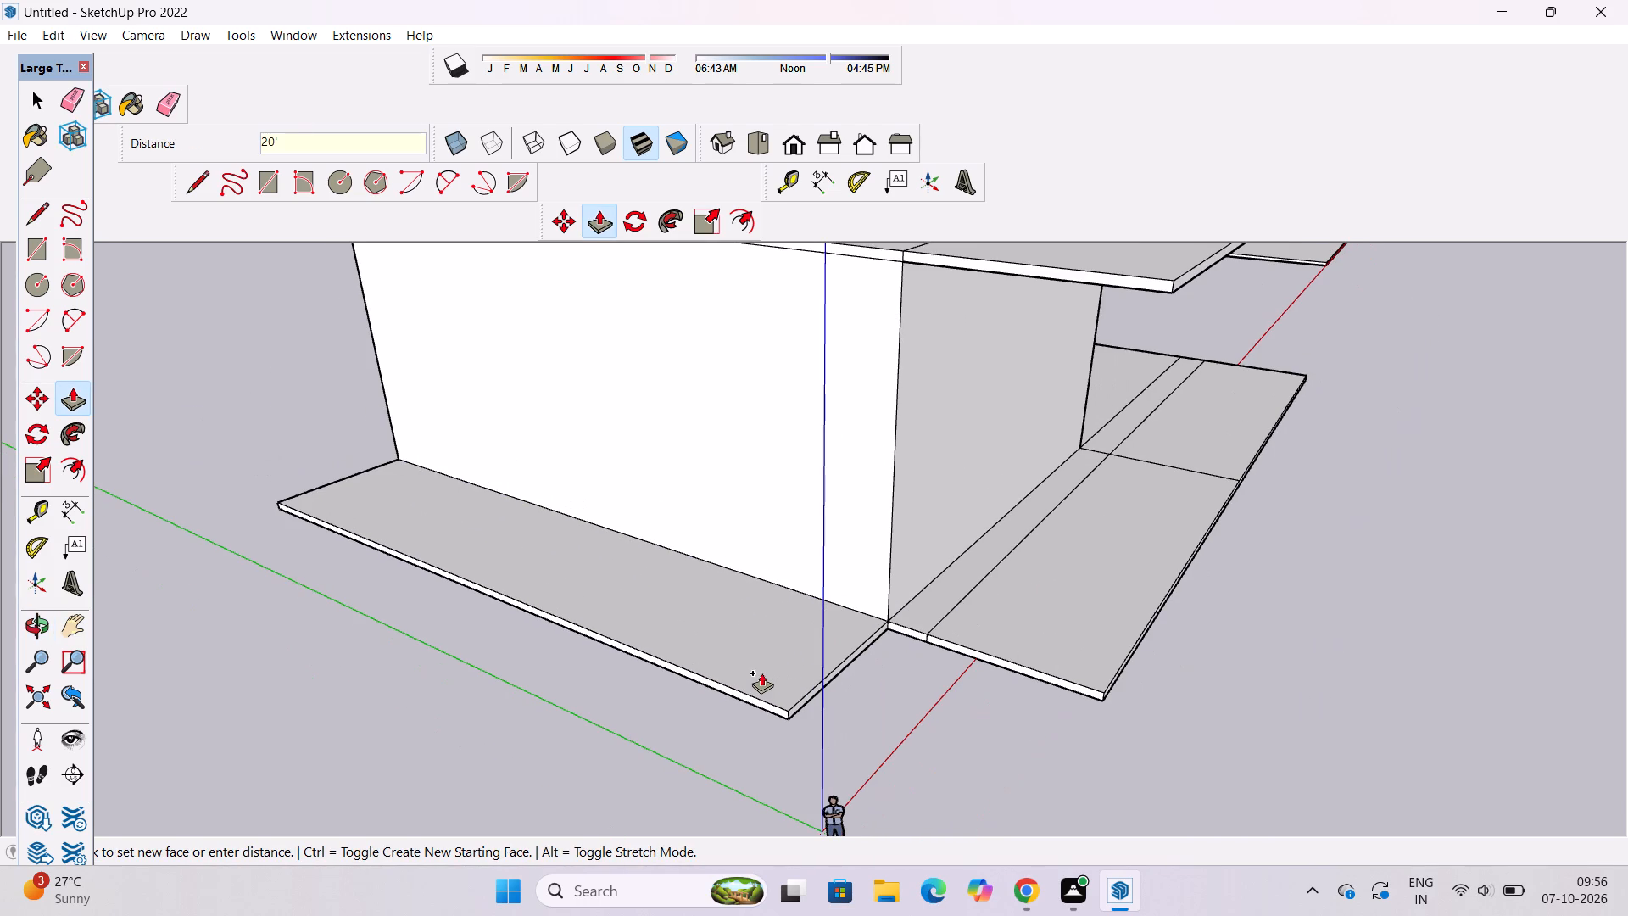
# Erase the short vertical line dividing the projecting base slab's end face near the wall corner.
pyautogui.scroll(-6, 767, 673)
pyautogui.scroll(5, 914, 713)
pyautogui.press('space')
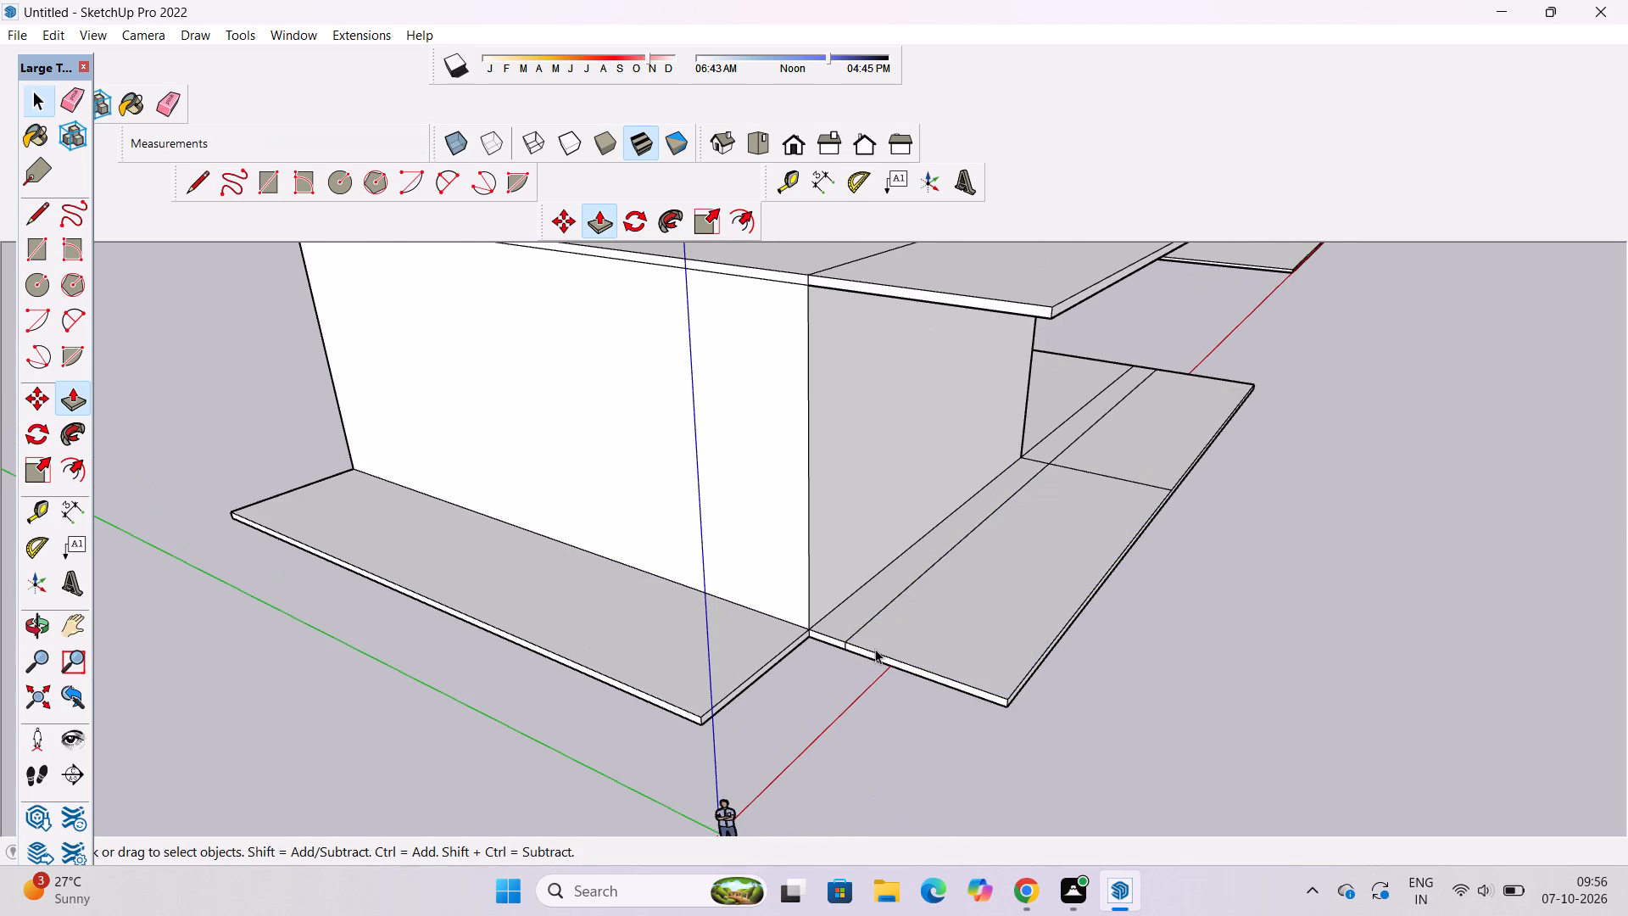
pyautogui.press('e')
pyautogui.scroll(5, 788, 587)
pyautogui.scroll(9, 861, 692)
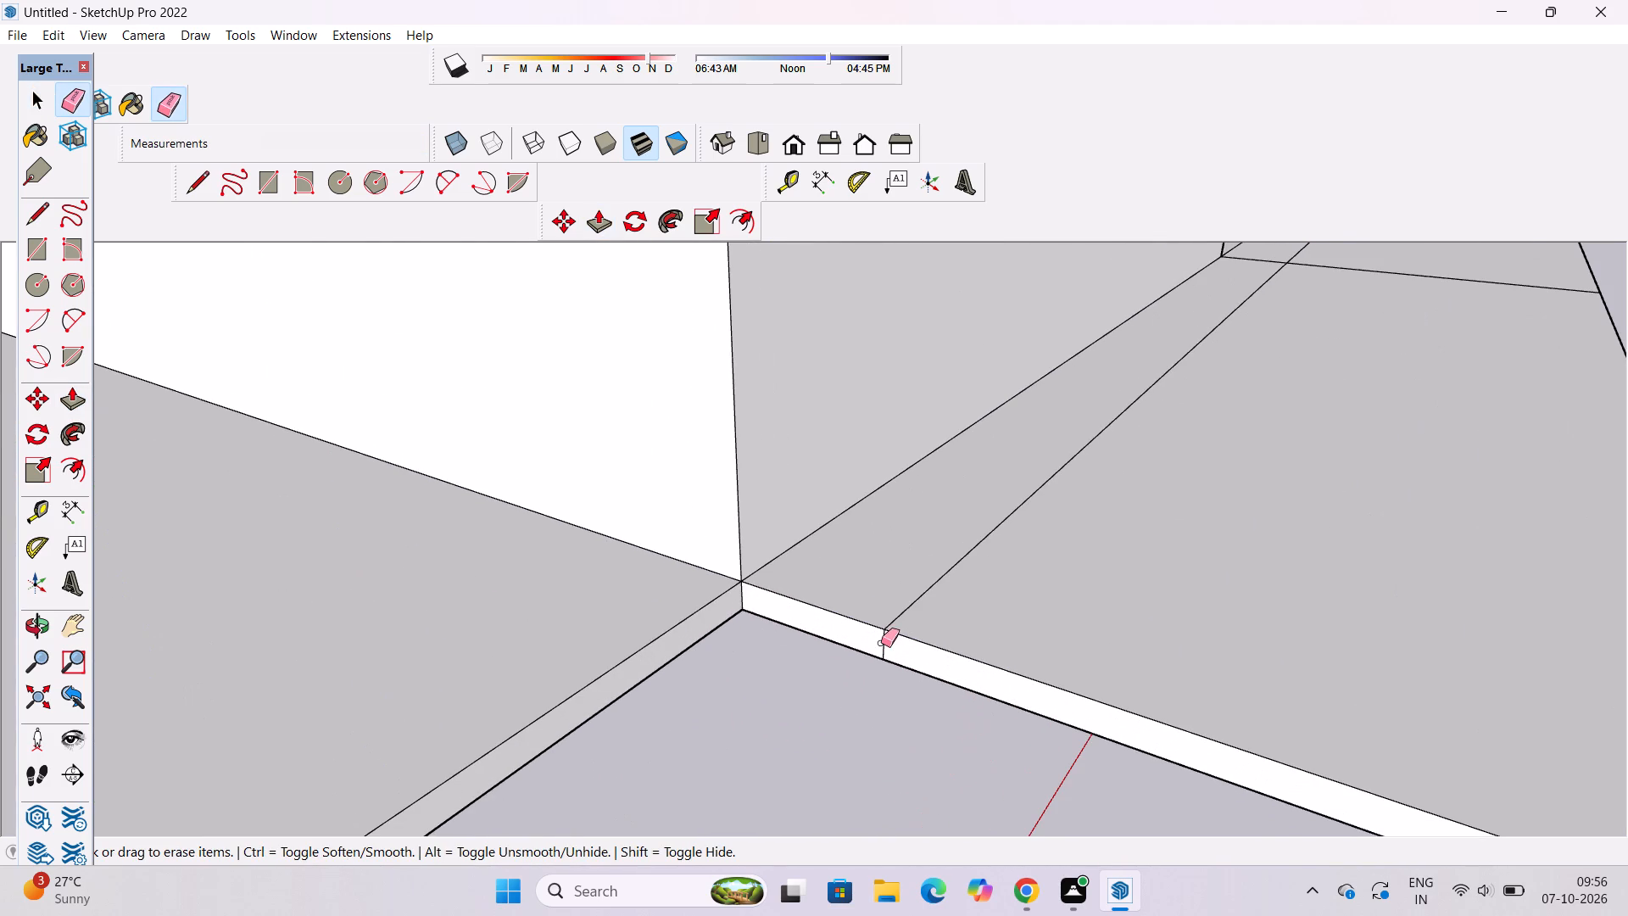
pyautogui.click(885, 642)
pyautogui.press('space')
pyautogui.scroll(-11, 819, 532)
# Examine the notch between the base slab's side extension and its front projection from several angles.
pyautogui.press('o')
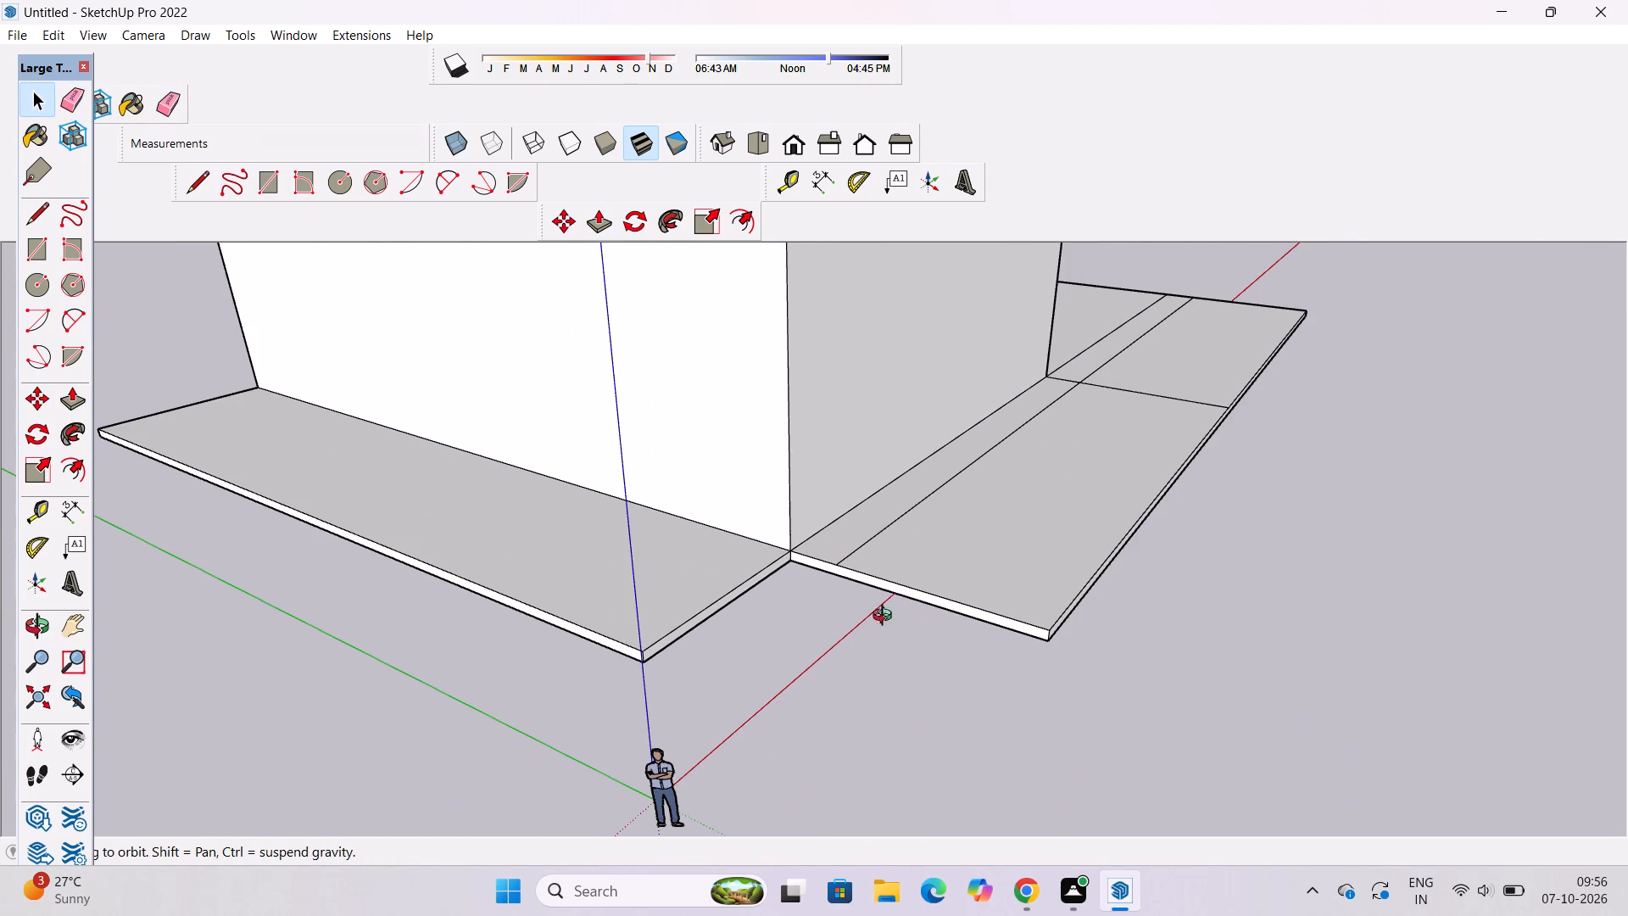
pyautogui.keyDown('shift'); pyautogui.moveTo(868, 645); pyautogui.dragTo(878, 603); pyautogui.keyUp('shift')
pyautogui.moveTo(879, 628); pyautogui.dragTo(839, 584)
pyautogui.scroll(-4, 837, 579)
pyautogui.moveTo(841, 586); pyautogui.dragTo(867, 634)
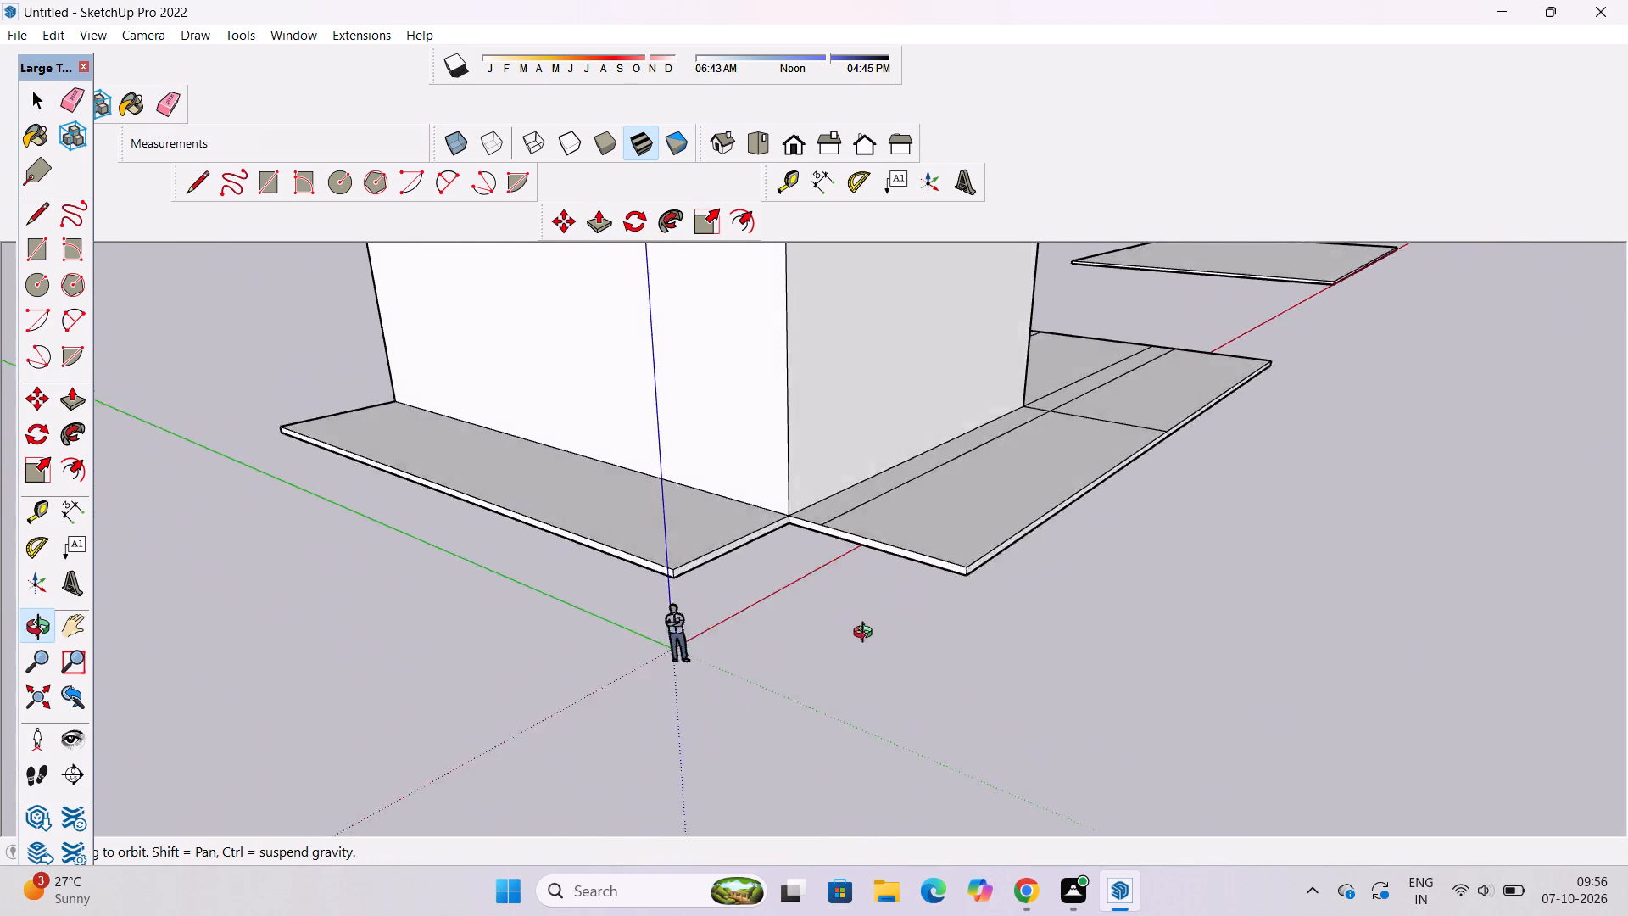
pyautogui.moveTo(867, 634); pyautogui.dragTo(888, 685)
pyautogui.keyDown('shift'); pyautogui.moveTo(889, 690); pyautogui.dragTo(892, 652); pyautogui.keyUp('shift')
pyautogui.scroll(-2, 893, 651)
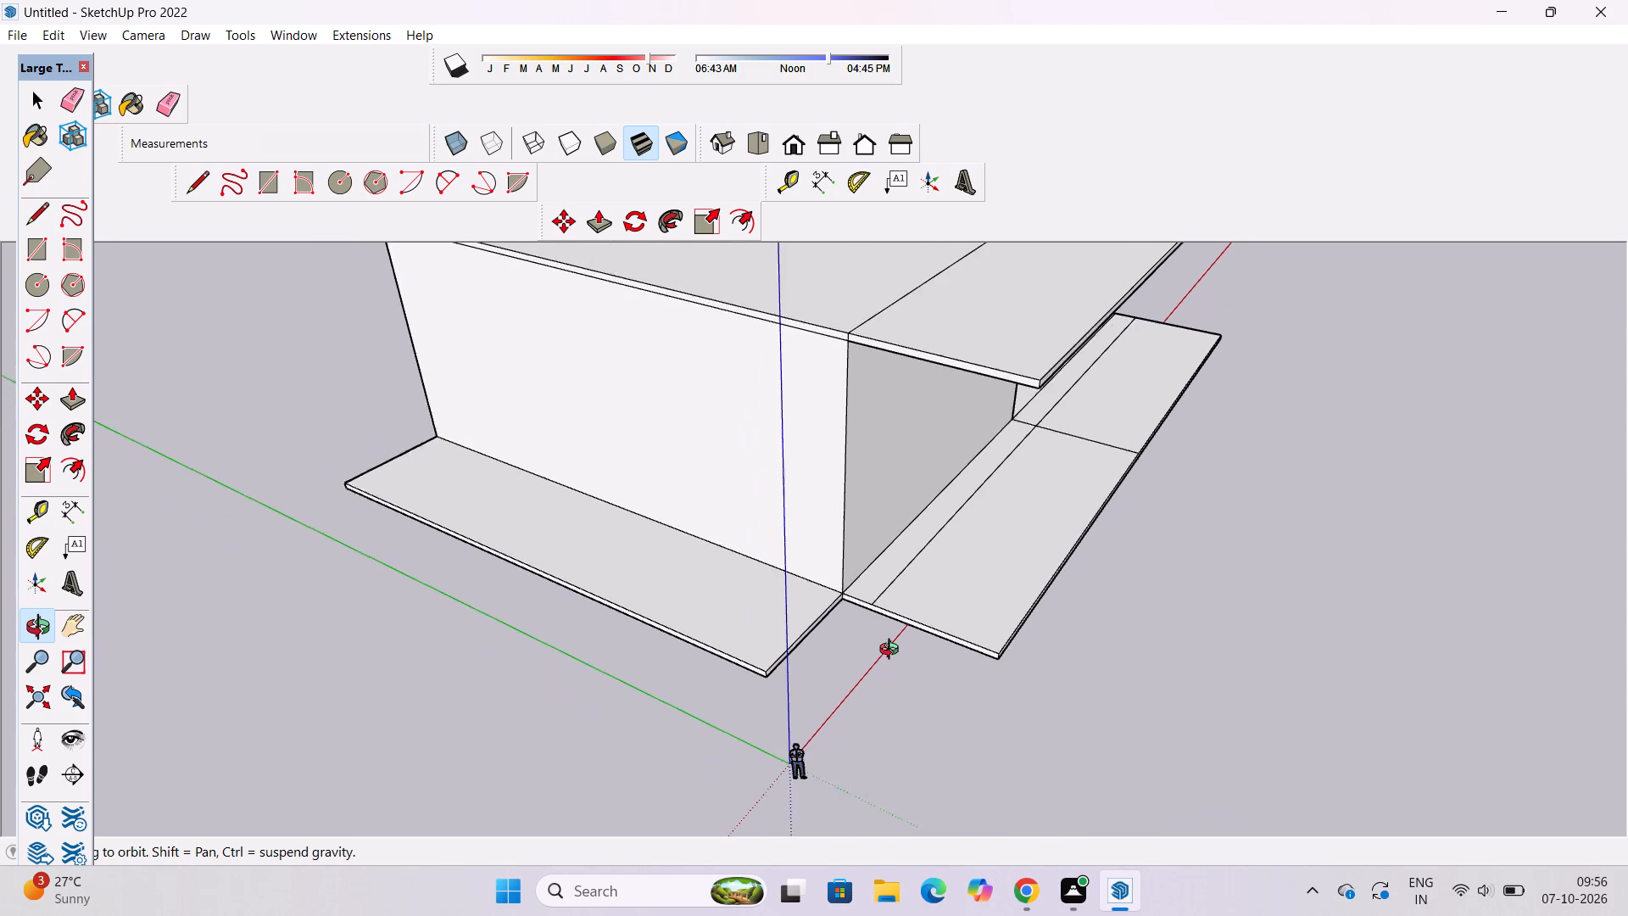
pyautogui.scroll(-1, 893, 651)
pyautogui.keyDown('shift'); pyautogui.moveTo(893, 651); pyautogui.dragTo(890, 613); pyautogui.keyUp('shift')
pyautogui.moveTo(890, 613); pyautogui.dragTo(838, 640)
# Push/Pull the end face of the base slab's front projection outward by 20', aligning it with the side extension's outer edge.
pyautogui.scroll(1, 823, 666)
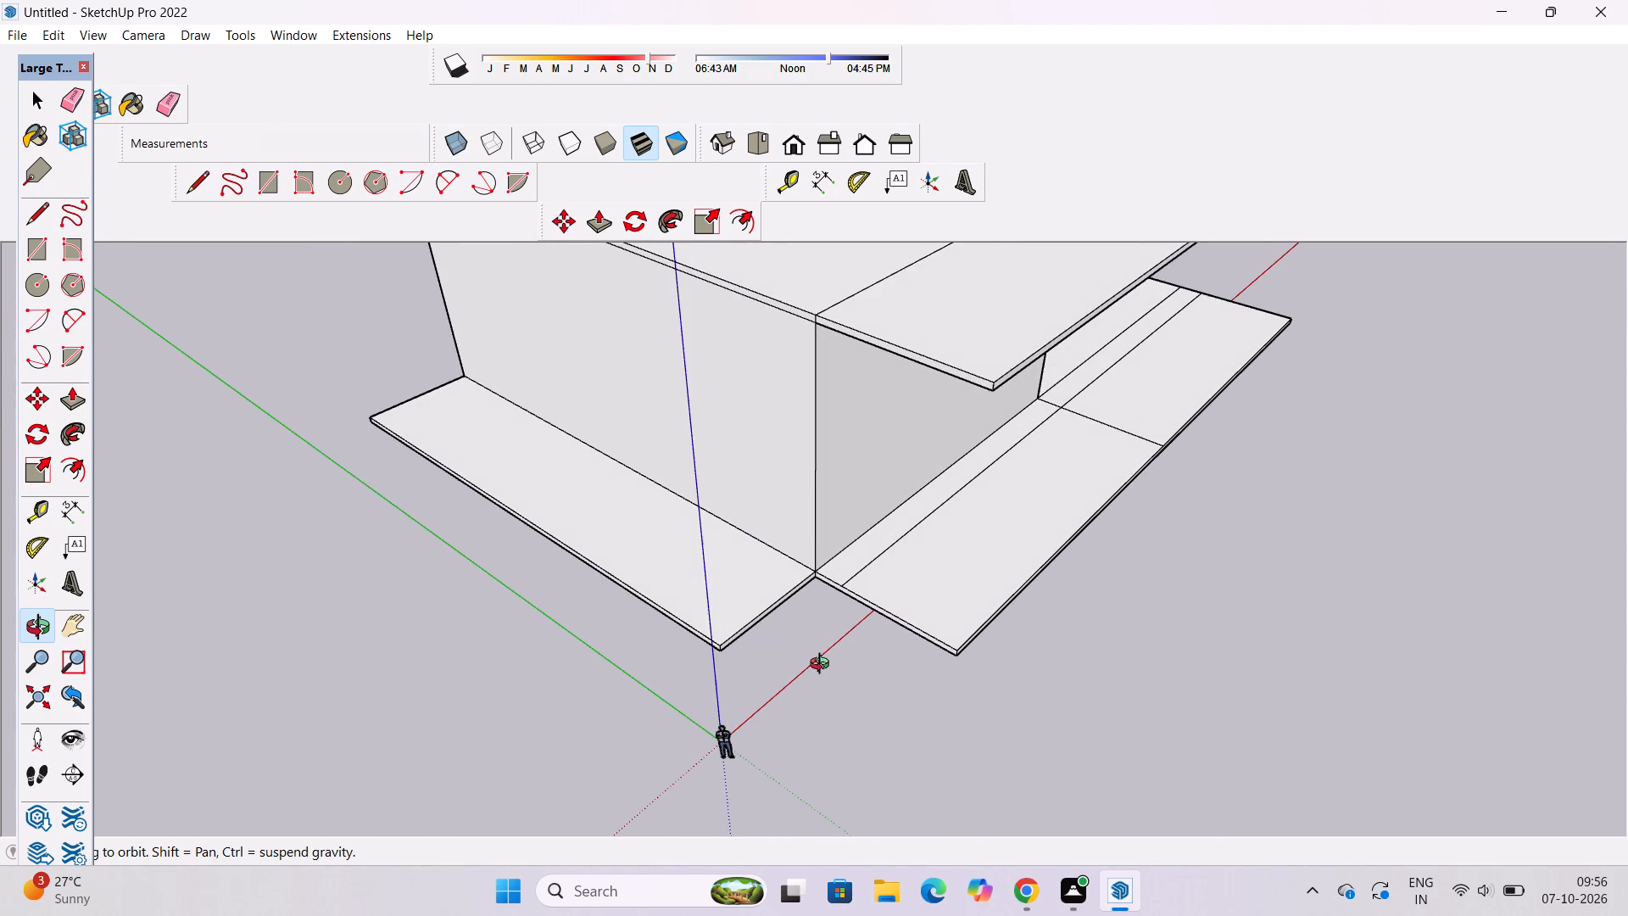
pyautogui.keyDown('shift'); pyautogui.moveTo(823, 666); pyautogui.dragTo(823, 656); pyautogui.keyUp('shift')
pyautogui.scroll(2, 831, 641)
pyautogui.keyDown('shift'); pyautogui.moveTo(831, 641); pyautogui.dragTo(828, 656); pyautogui.keyUp('shift')
pyautogui.moveTo(828, 656); pyautogui.dragTo(828, 652)
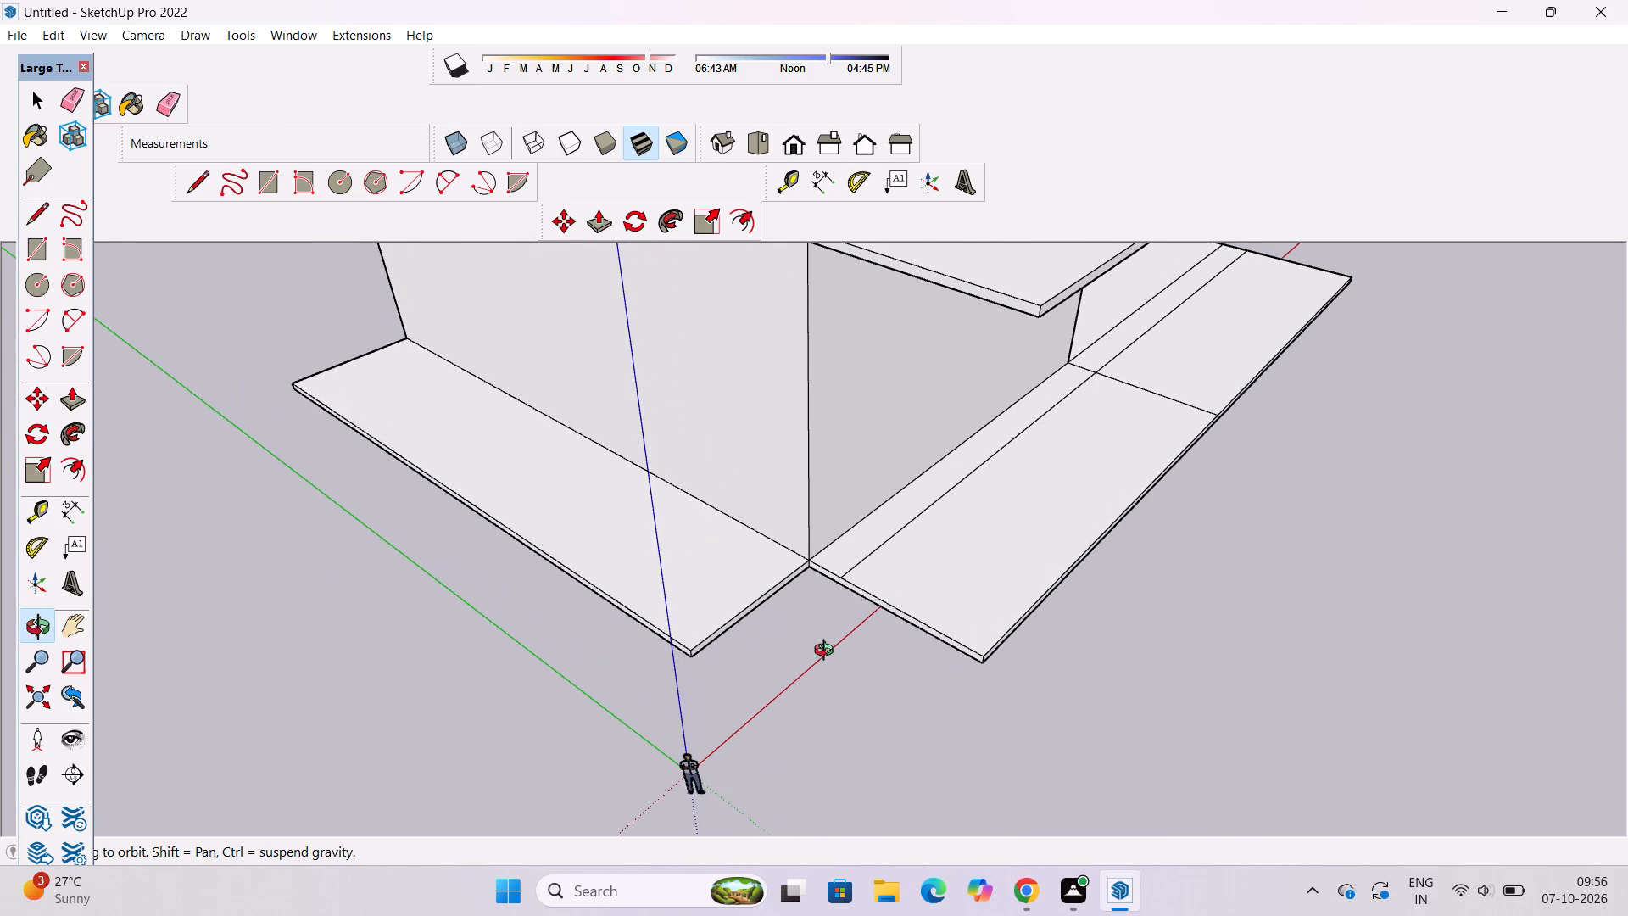
pyautogui.moveTo(828, 652); pyautogui.dragTo(870, 618)
pyautogui.press('p')
pyautogui.scroll(8, 884, 606)
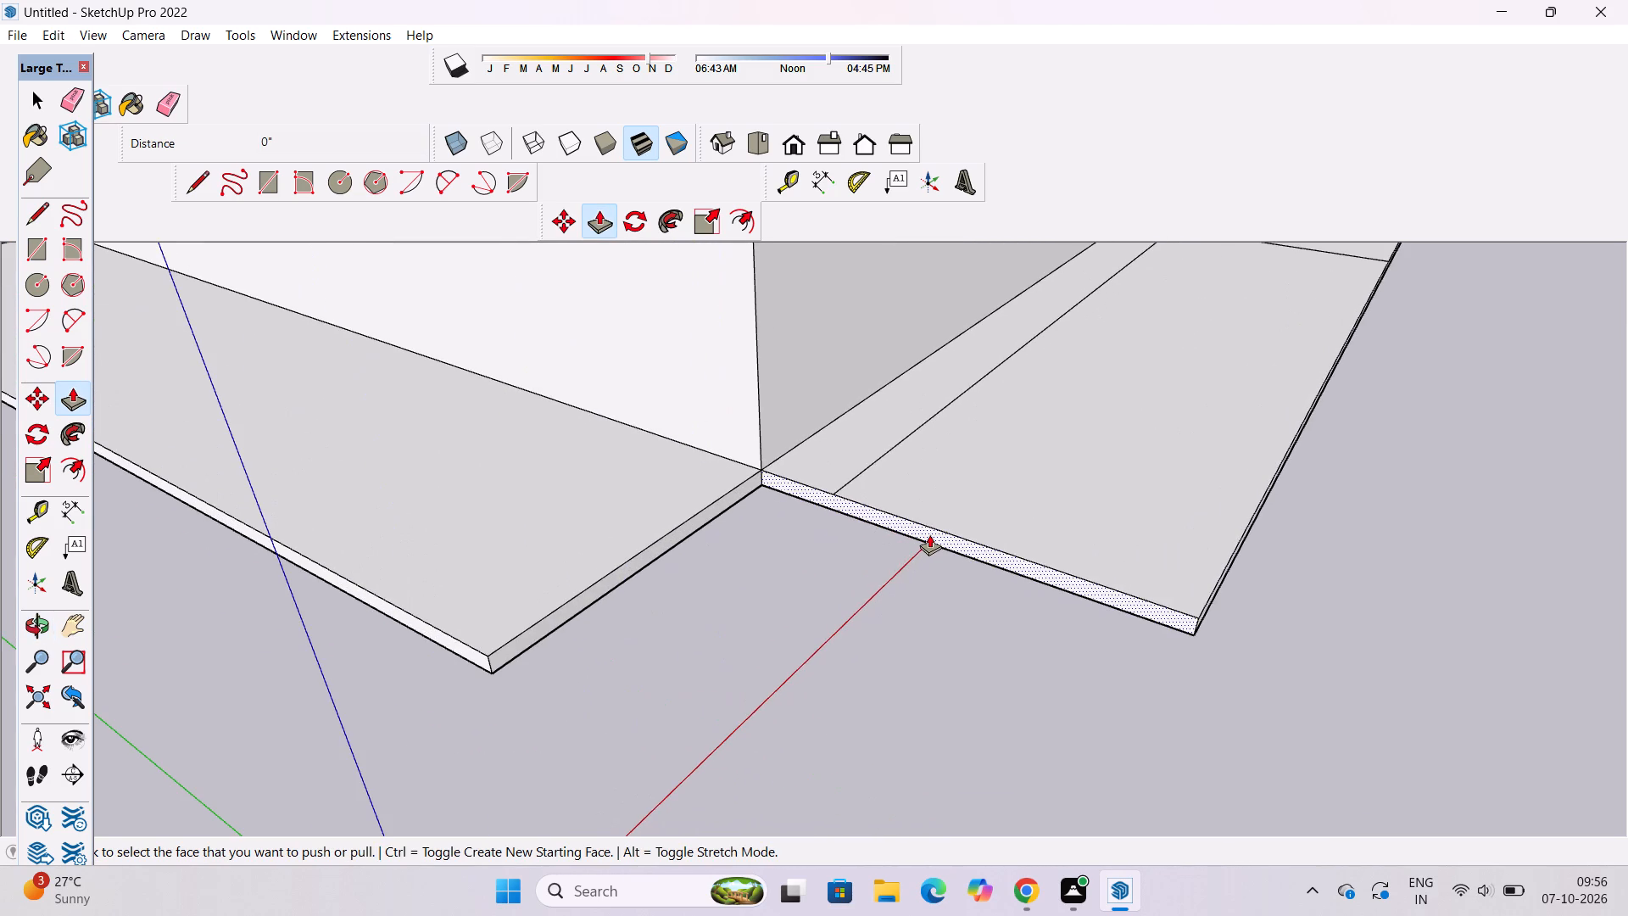
pyautogui.click(929, 534)
pyautogui.scroll(-5, 929, 535)
pyautogui.click(631, 586)
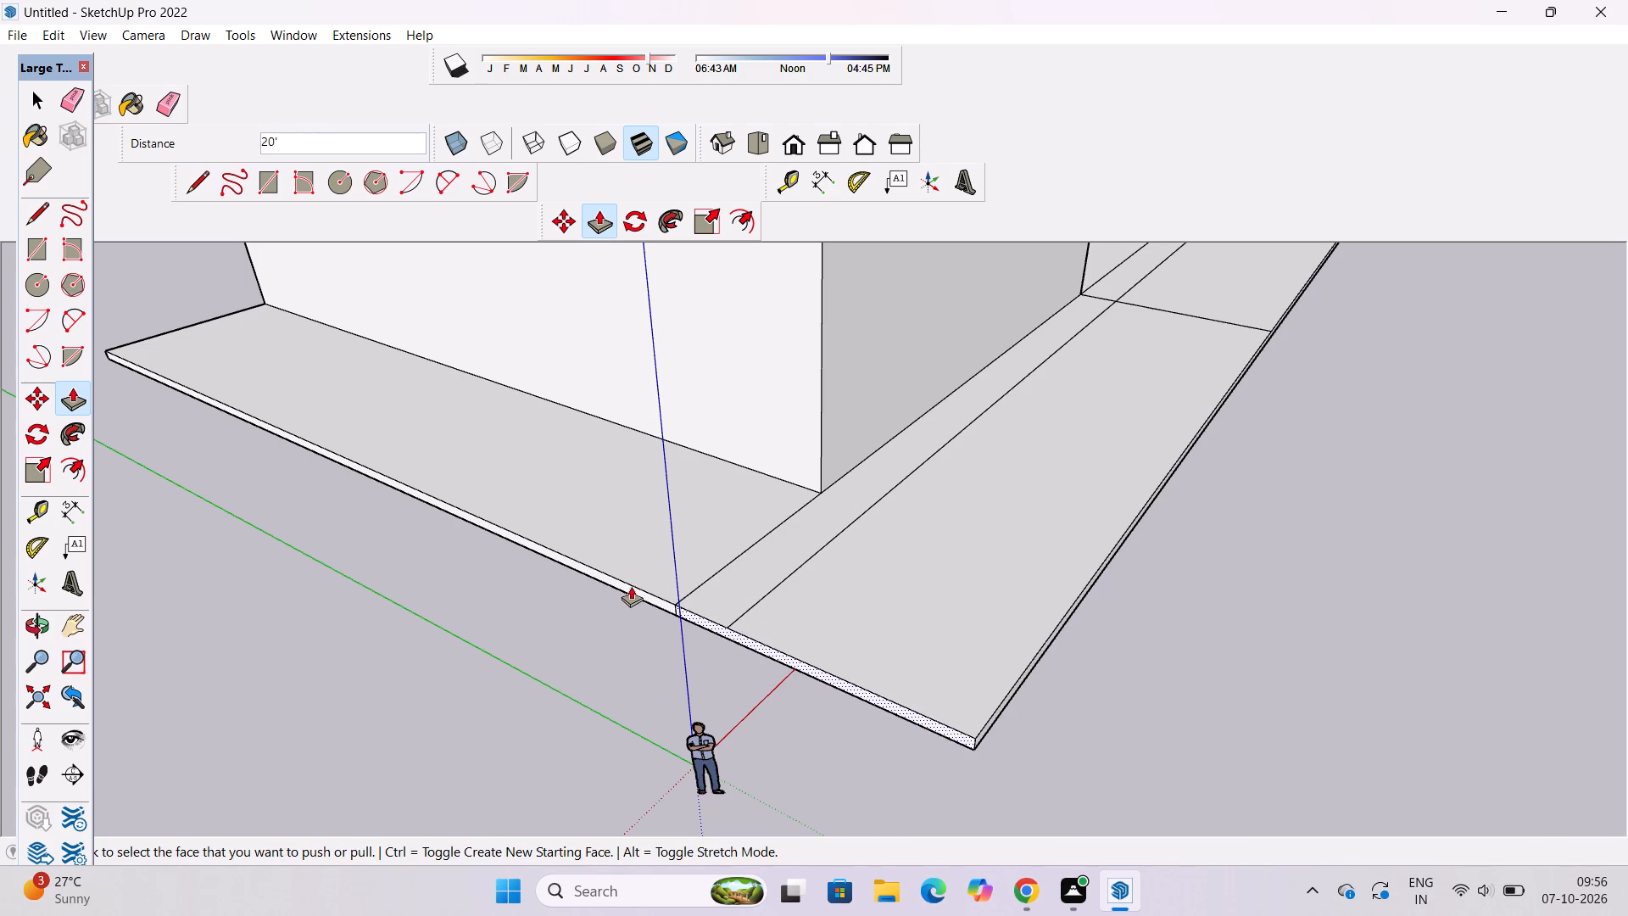
# Examine the extended base slab and the roof slab above it from a wider view.
pyautogui.press('o')
pyautogui.scroll(-7, 769, 567)
pyautogui.moveTo(994, 568); pyautogui.dragTo(870, 618)
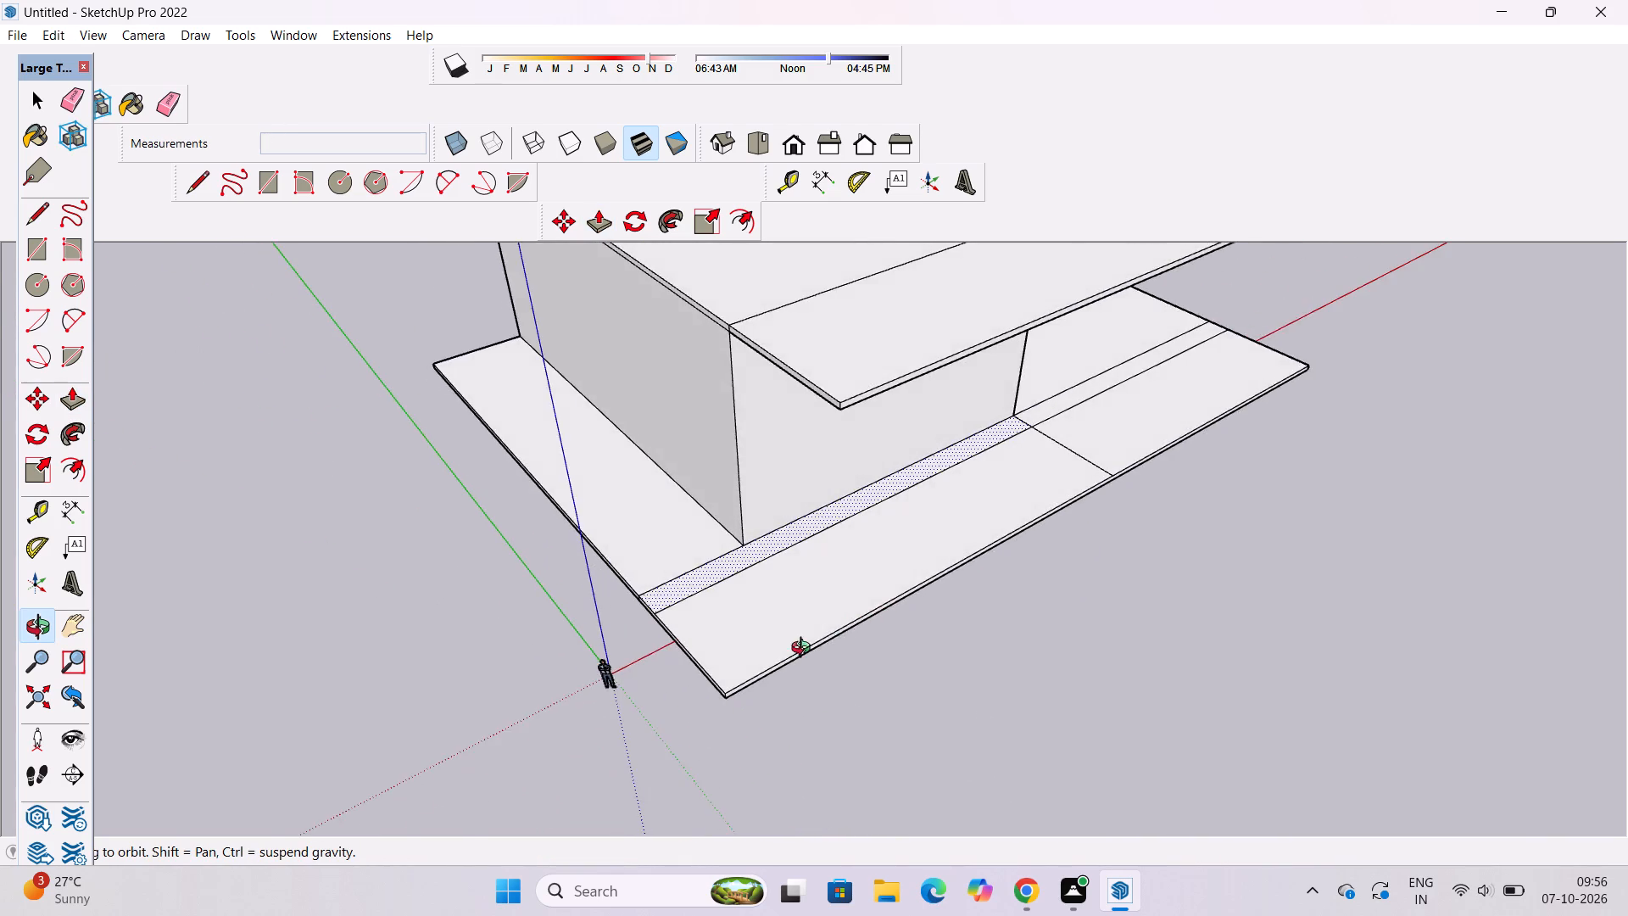
pyautogui.keyDown('shift'); pyautogui.moveTo(831, 629); pyautogui.dragTo(967, 629); pyautogui.keyUp('shift')
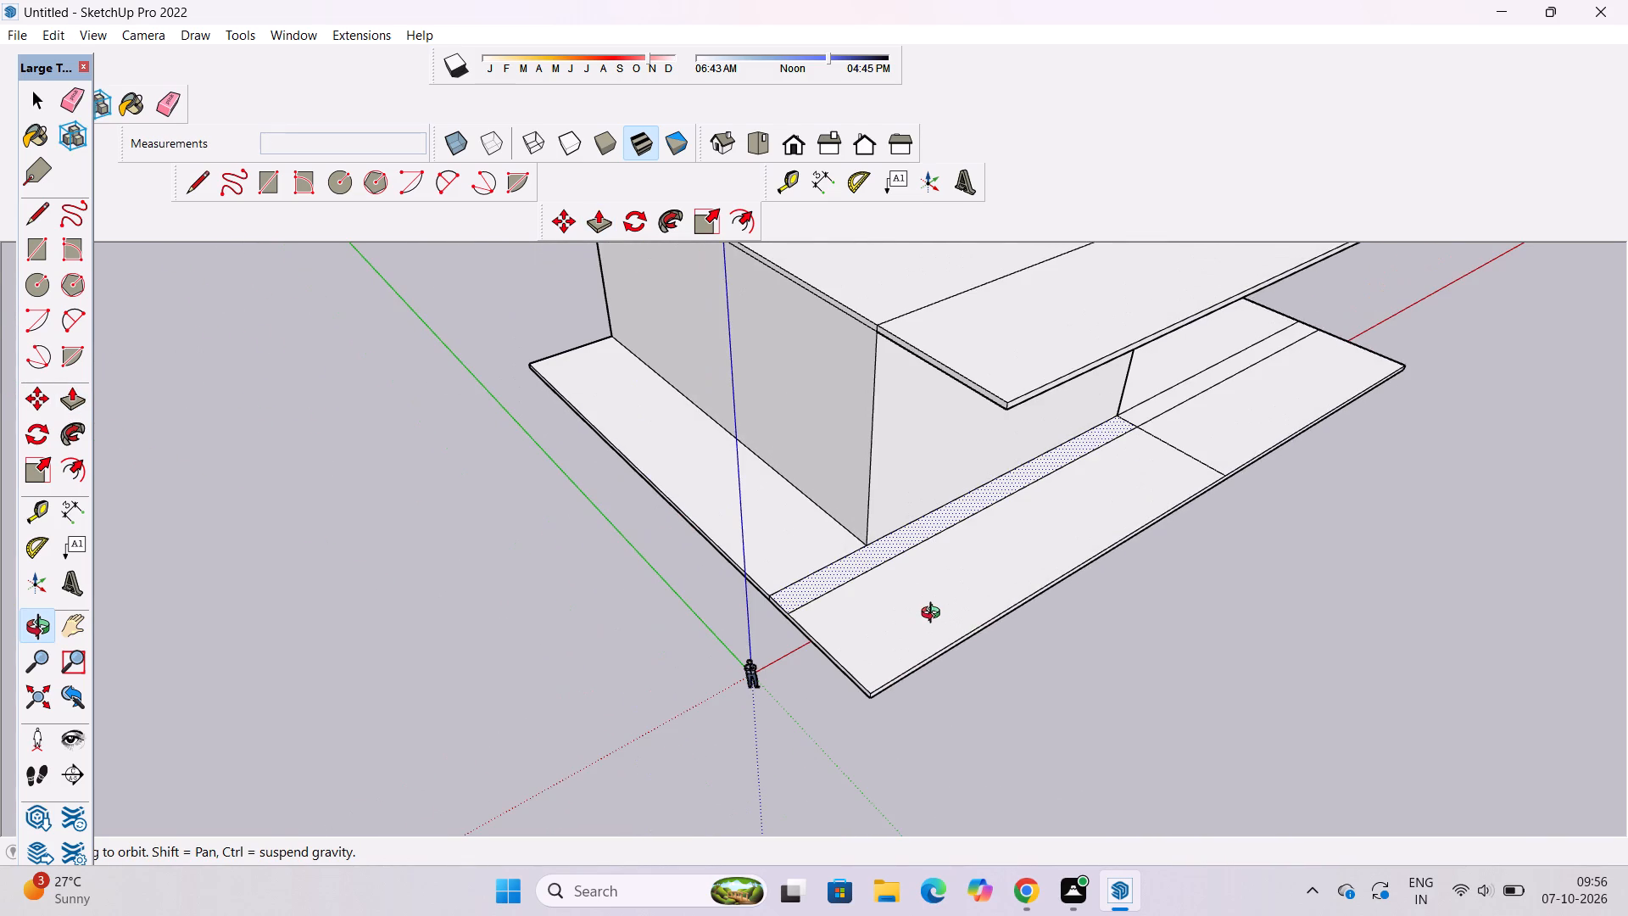
pyautogui.scroll(-2, 934, 615)
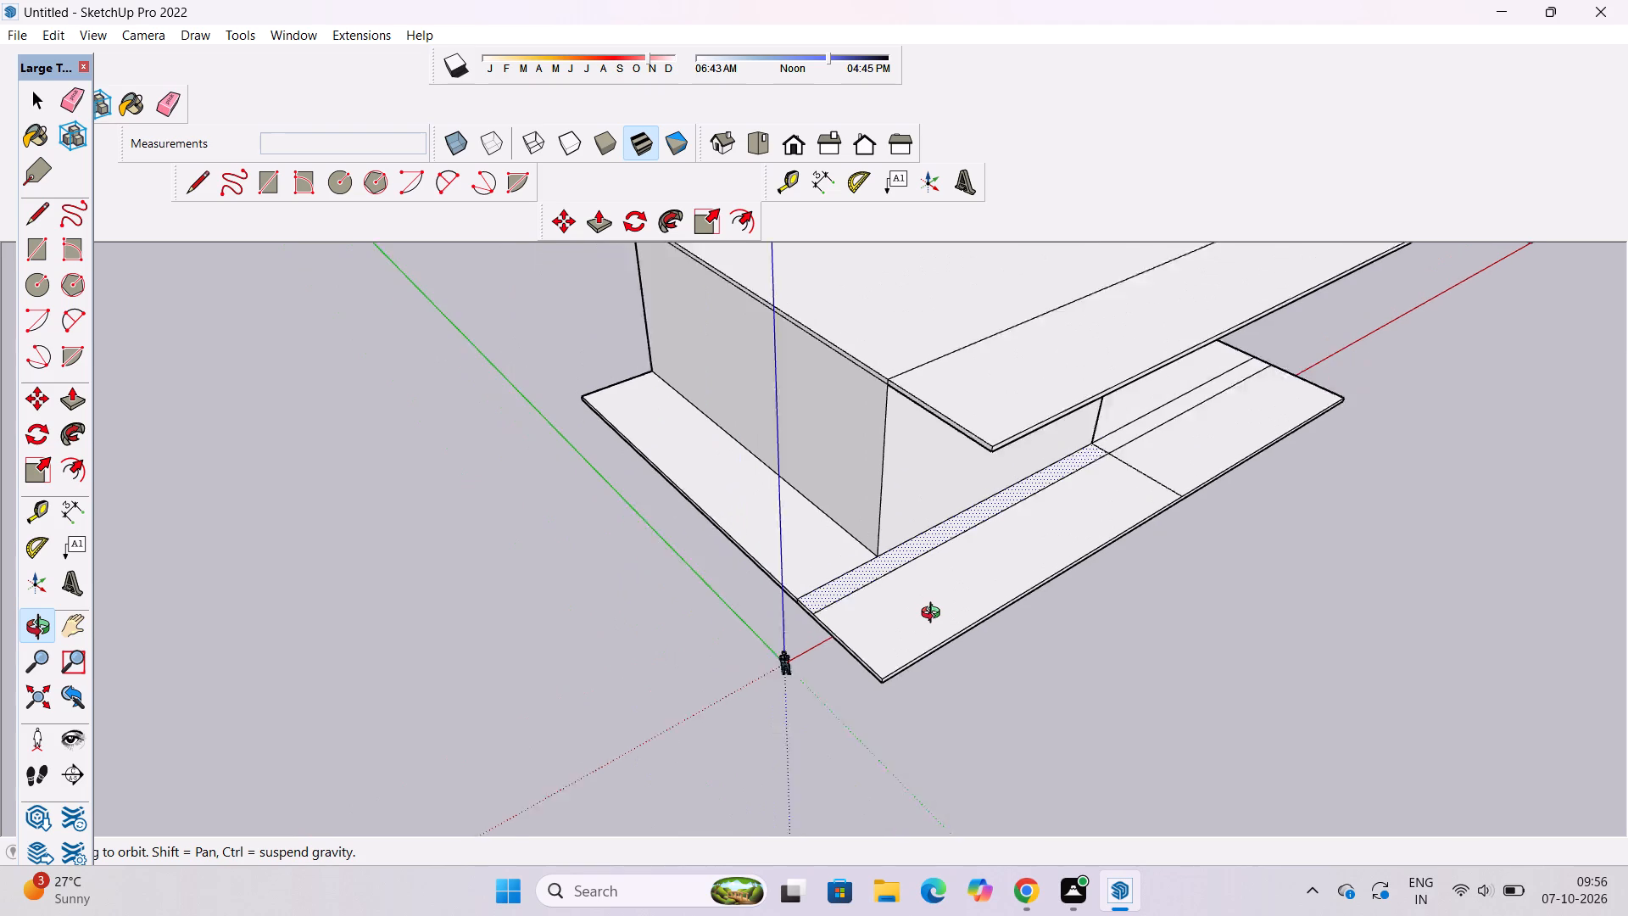
pyautogui.scroll(-4, 934, 615)
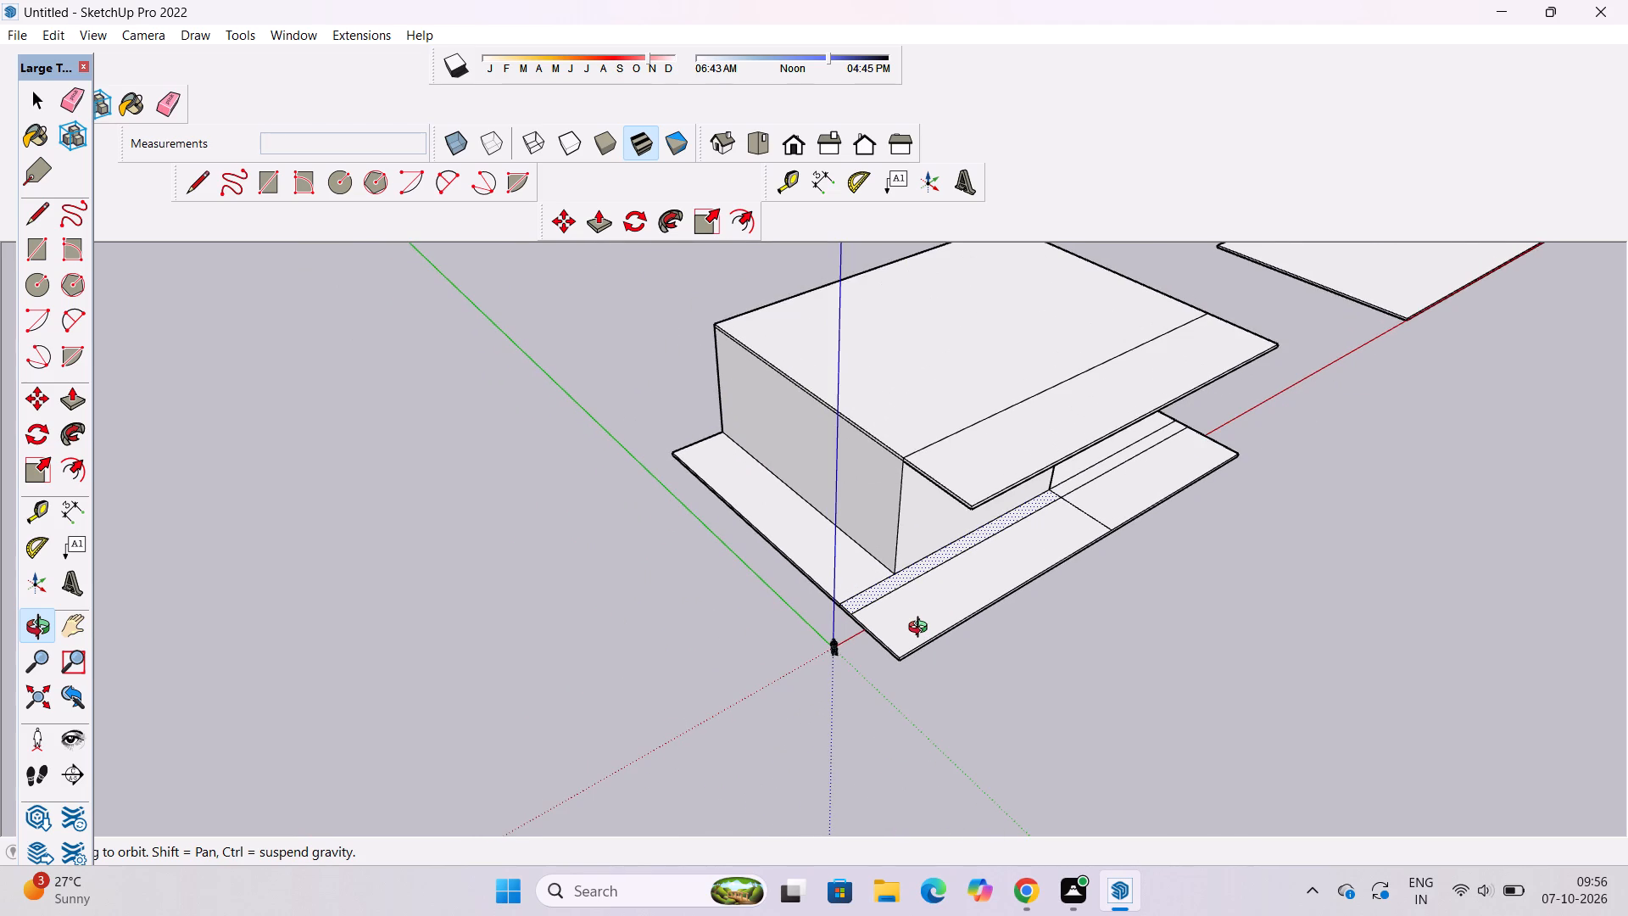
pyautogui.scroll(-1, 922, 629)
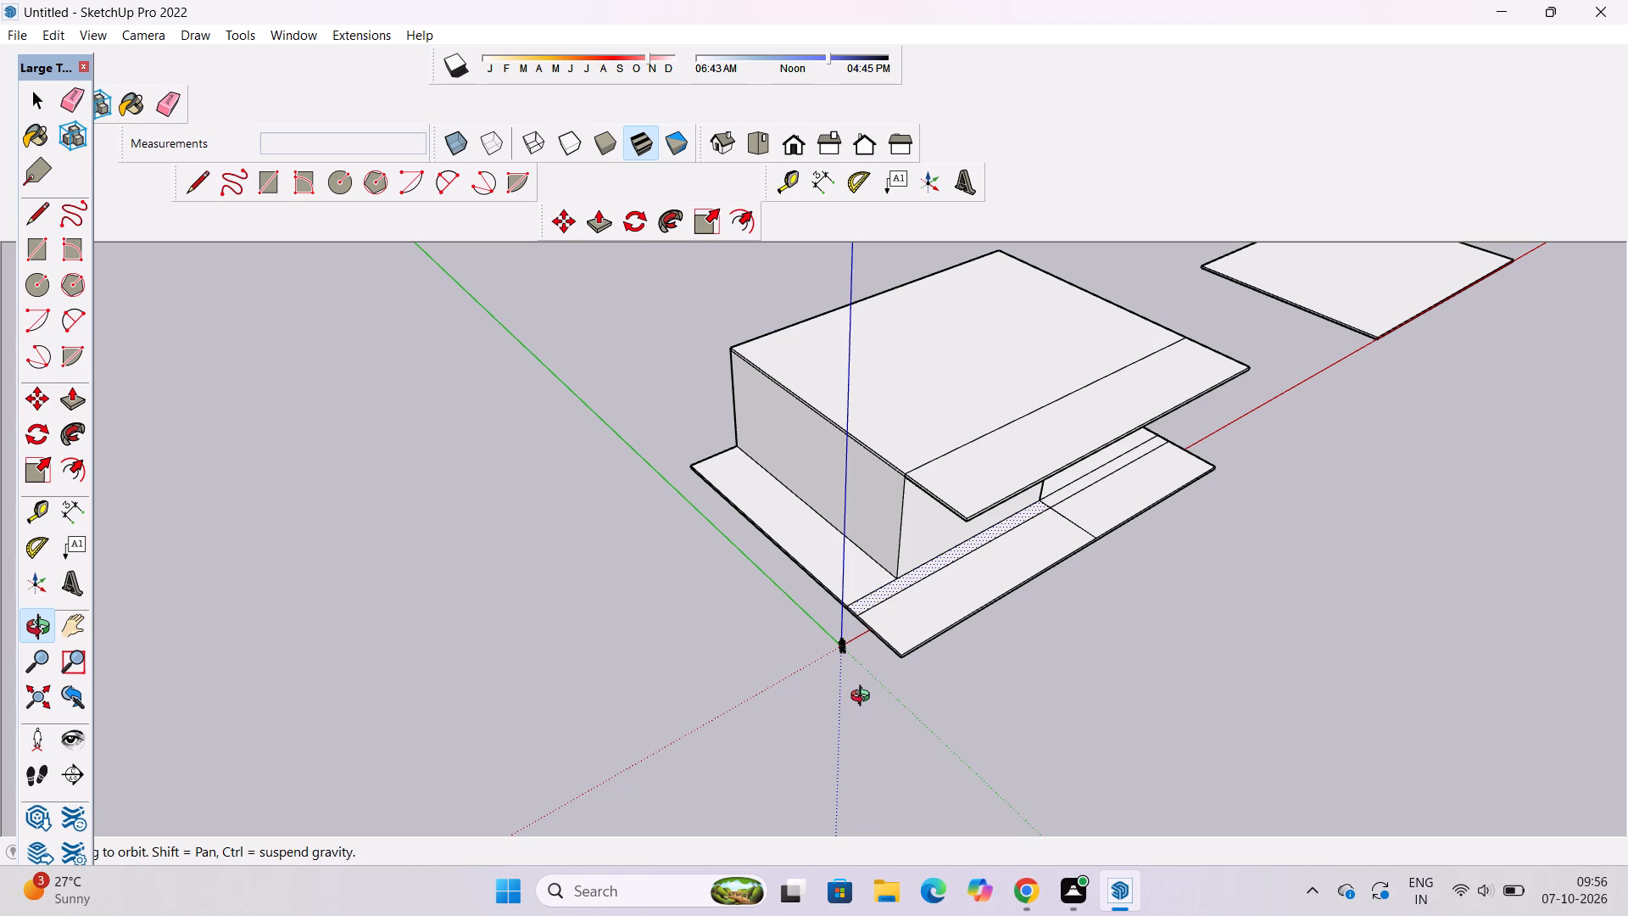
pyautogui.scroll(-2, 994, 613)
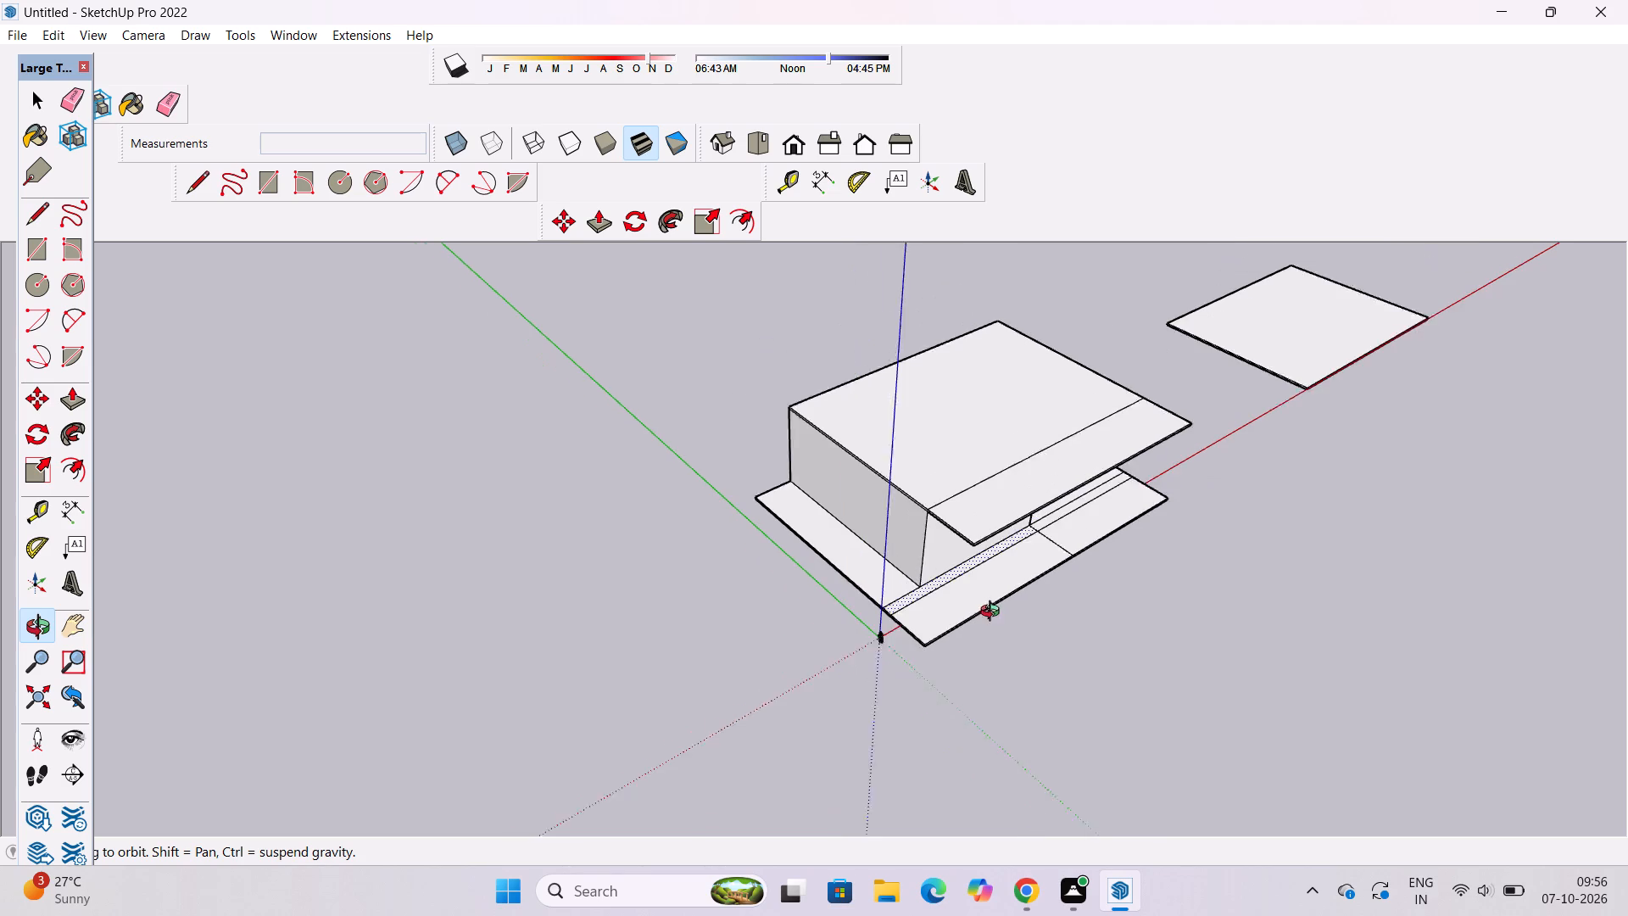
pyautogui.scroll(-2, 994, 613)
# Push/Pull the roof slab's edge face above the long side wall outward by 20', aligning it with the base slab's outer edge.
pyautogui.scroll(3, 939, 613)
pyautogui.keyDown('shift'); pyautogui.moveTo(939, 598); pyautogui.dragTo(927, 629); pyautogui.keyUp('shift')
pyautogui.moveTo(957, 656); pyautogui.dragTo(1140, 731)
pyautogui.scroll(3, 998, 610)
pyautogui.keyDown('shift'); pyautogui.moveTo(993, 593); pyautogui.dragTo(881, 768); pyautogui.keyUp('shift')
pyautogui.moveTo(881, 765); pyautogui.dragTo(769, 720)
pyautogui.keyDown('shift'); pyautogui.moveTo(765, 707); pyautogui.dragTo(825, 729); pyautogui.keyUp('shift')
pyautogui.scroll(3, 849, 727)
pyautogui.moveTo(846, 728); pyautogui.dragTo(892, 734)
pyautogui.moveTo(892, 734); pyautogui.dragTo(935, 684)
pyautogui.moveTo(926, 681); pyautogui.dragTo(899, 707)
pyautogui.moveTo(899, 707); pyautogui.dragTo(913, 700)
pyautogui.press('p')
pyautogui.scroll(4, 767, 559)
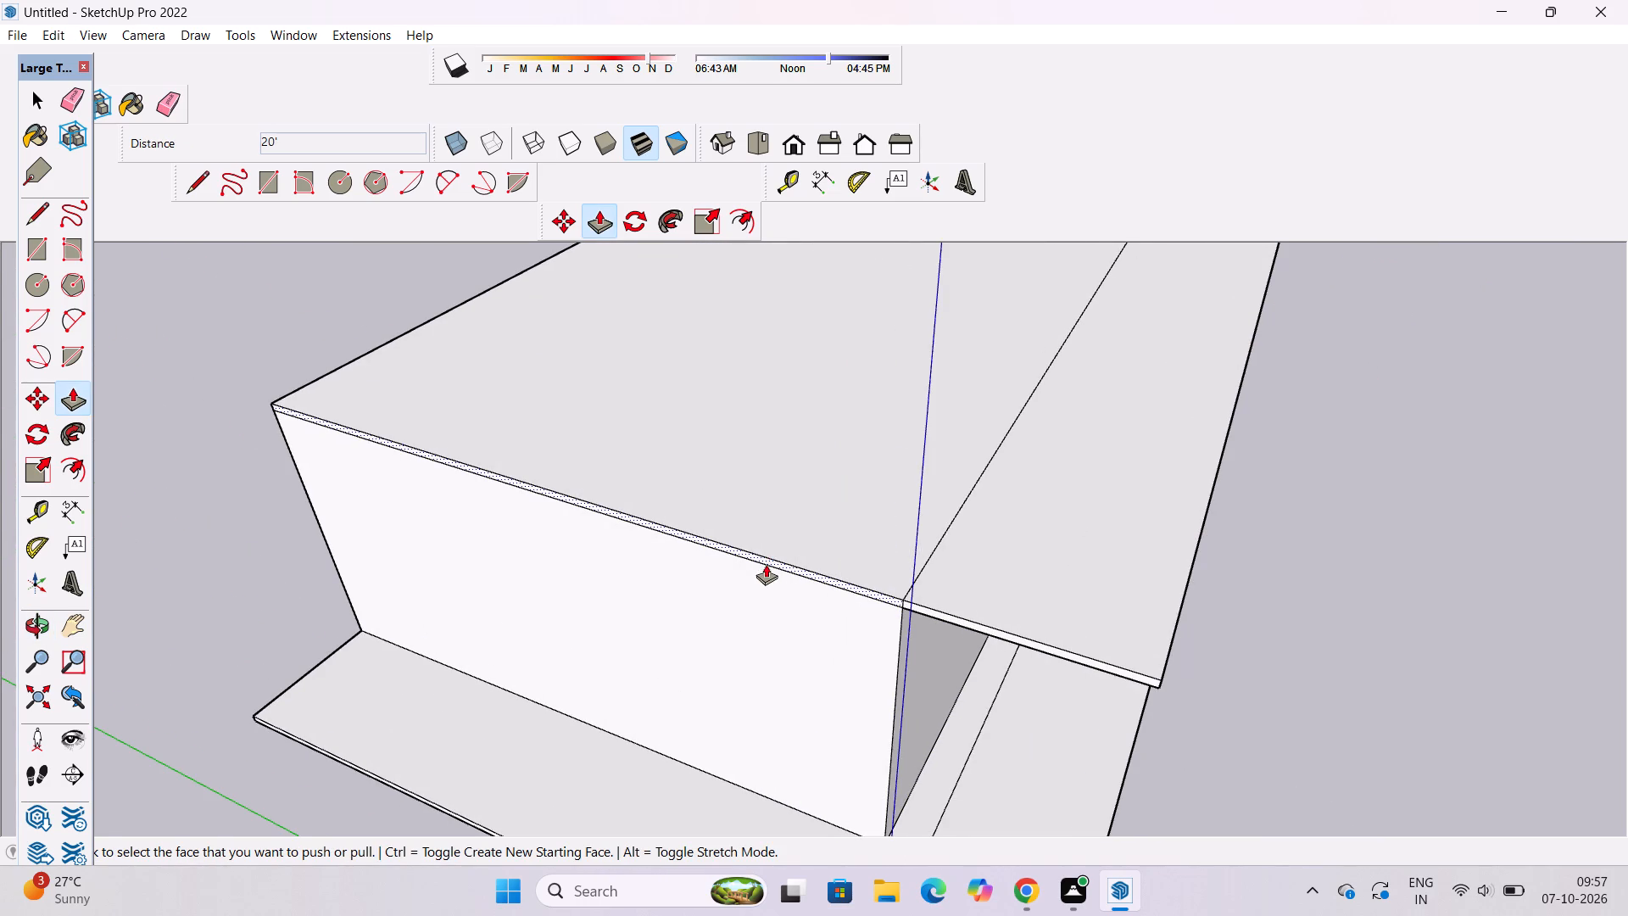
pyautogui.click(770, 563)
pyautogui.scroll(-5, 744, 592)
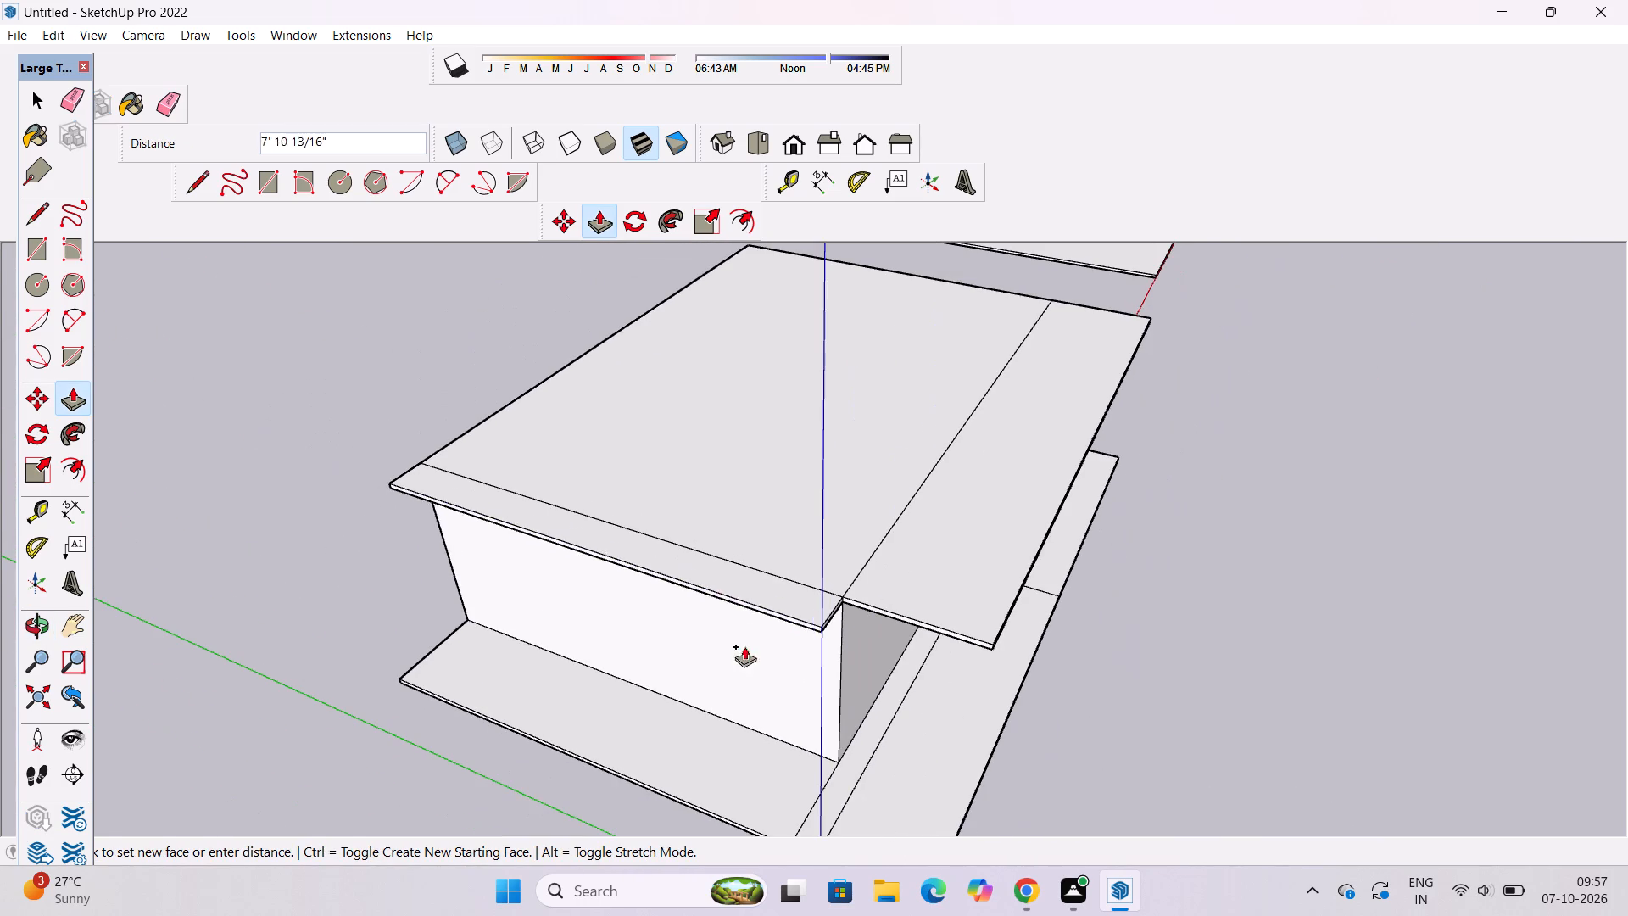
pyautogui.scroll(-5, 759, 681)
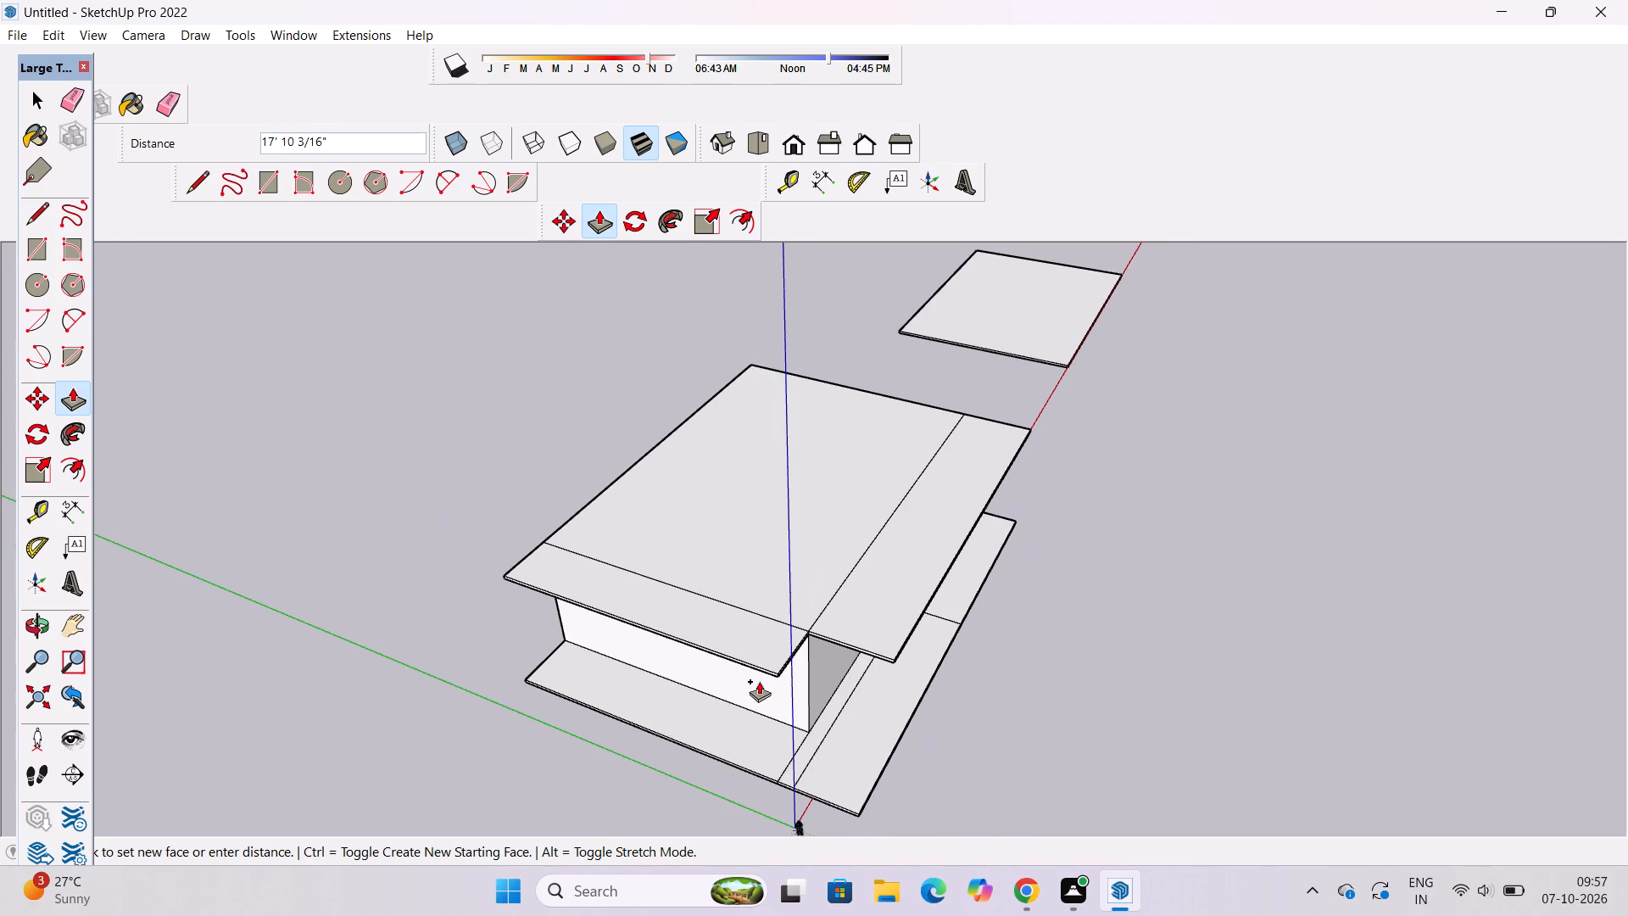
pyautogui.scroll(-4, 724, 666)
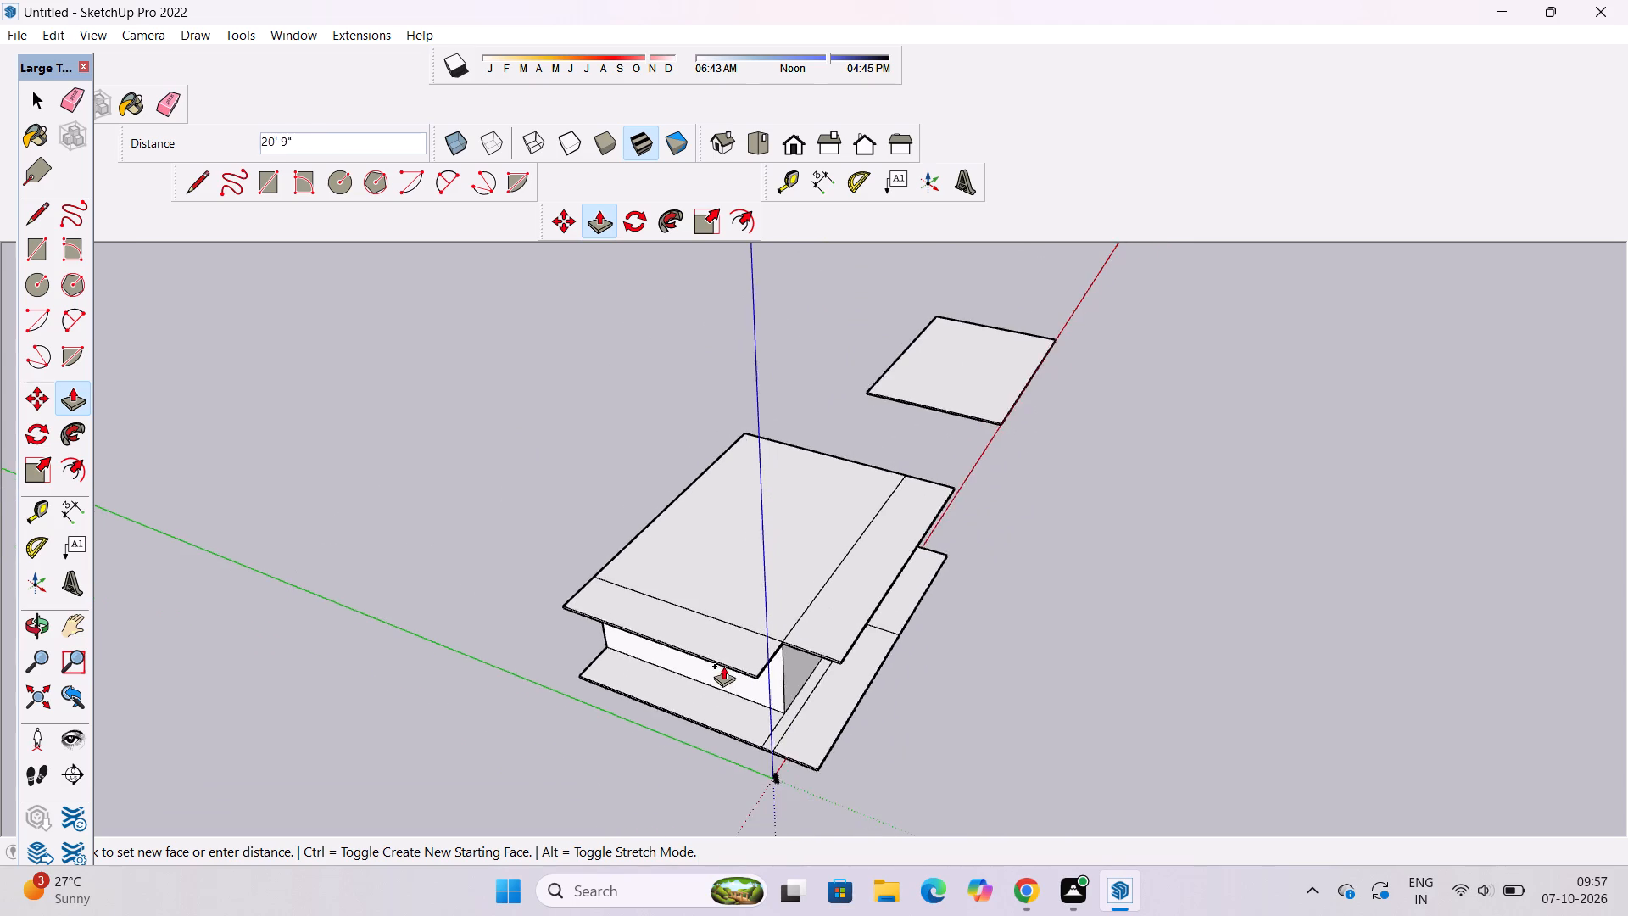
pyautogui.scroll(9, 725, 700)
pyautogui.click(760, 811)
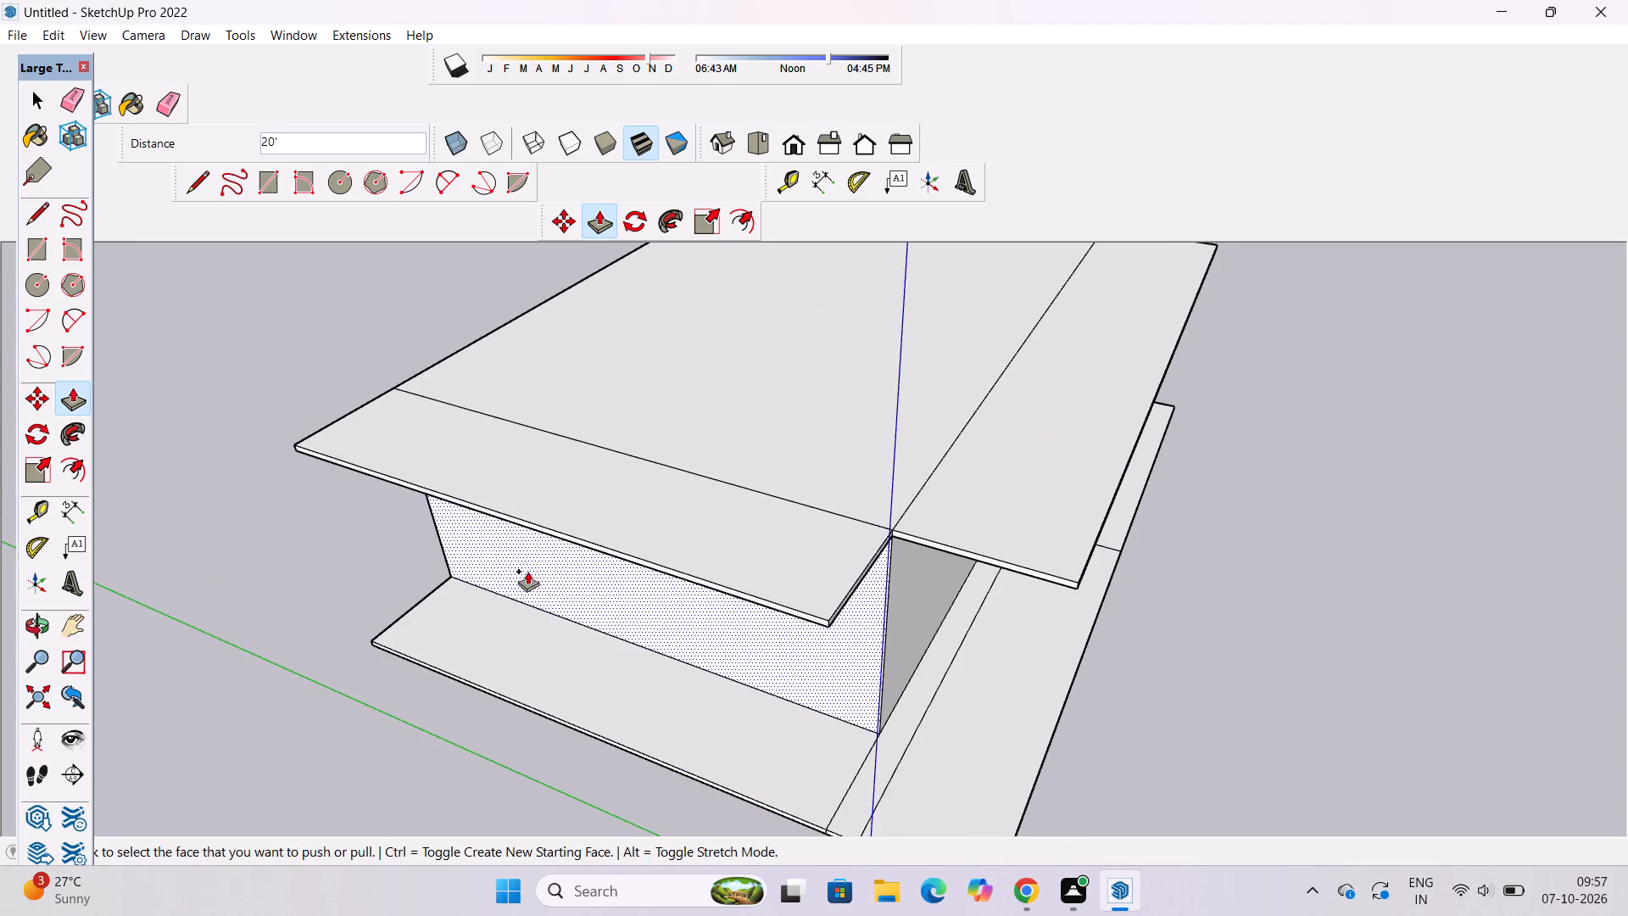
# Push/Pull the end face of the roof slab's front overhang outward by 20', filling the corner notch flush with the side extension.
pyautogui.scroll(-5, 485, 572)
pyautogui.scroll(9, 766, 582)
pyautogui.click(717, 535)
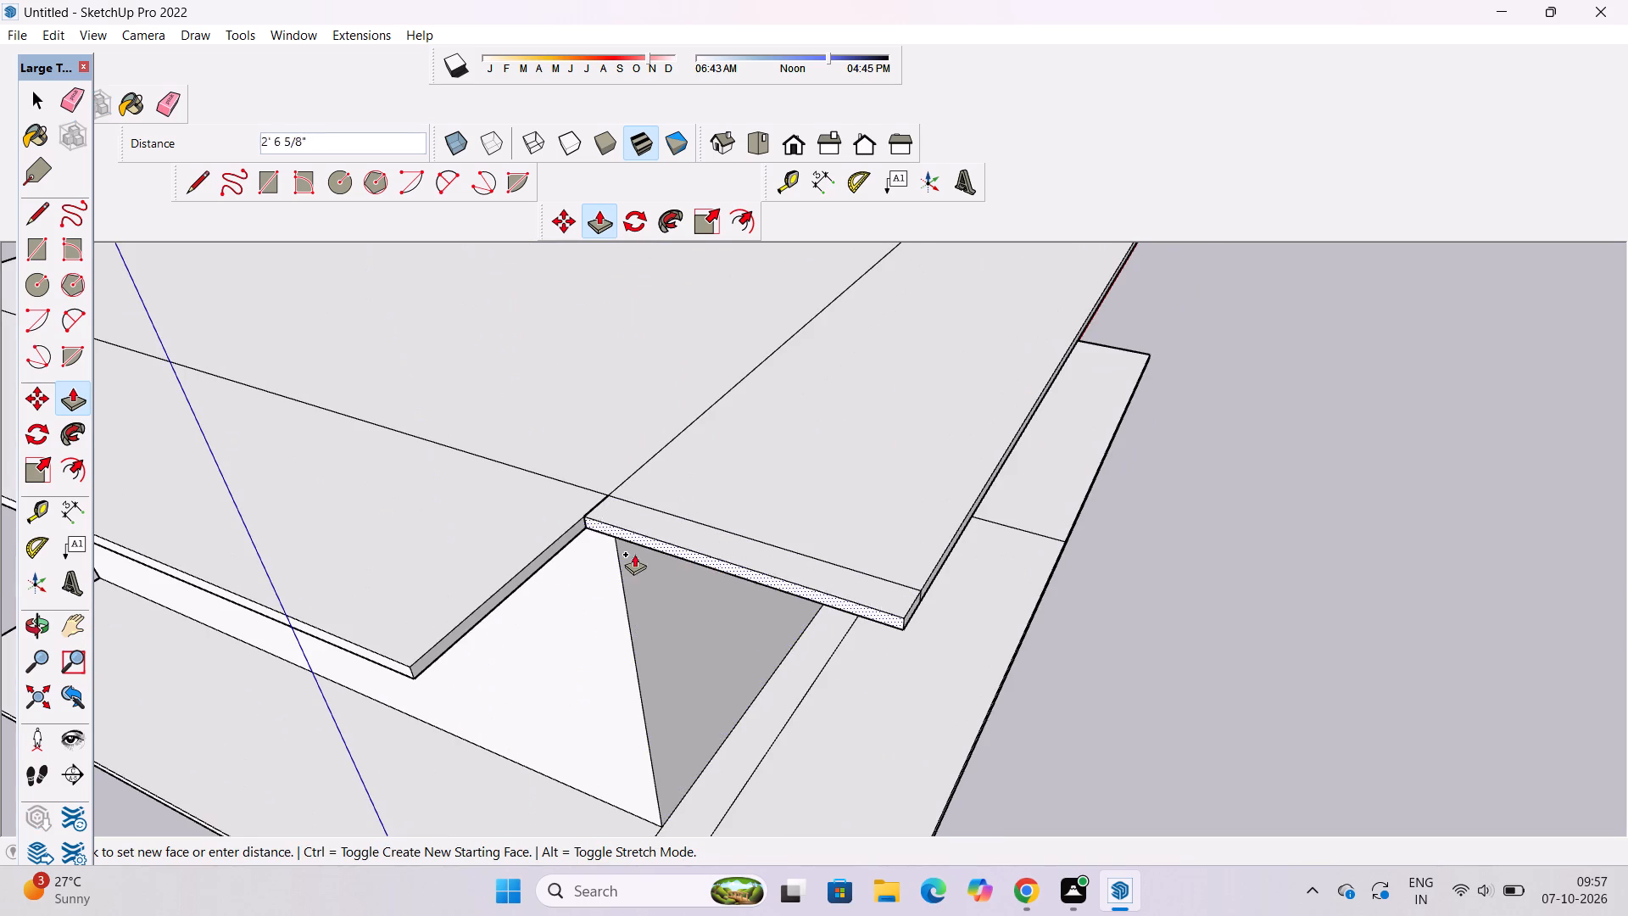
pyautogui.click(401, 673)
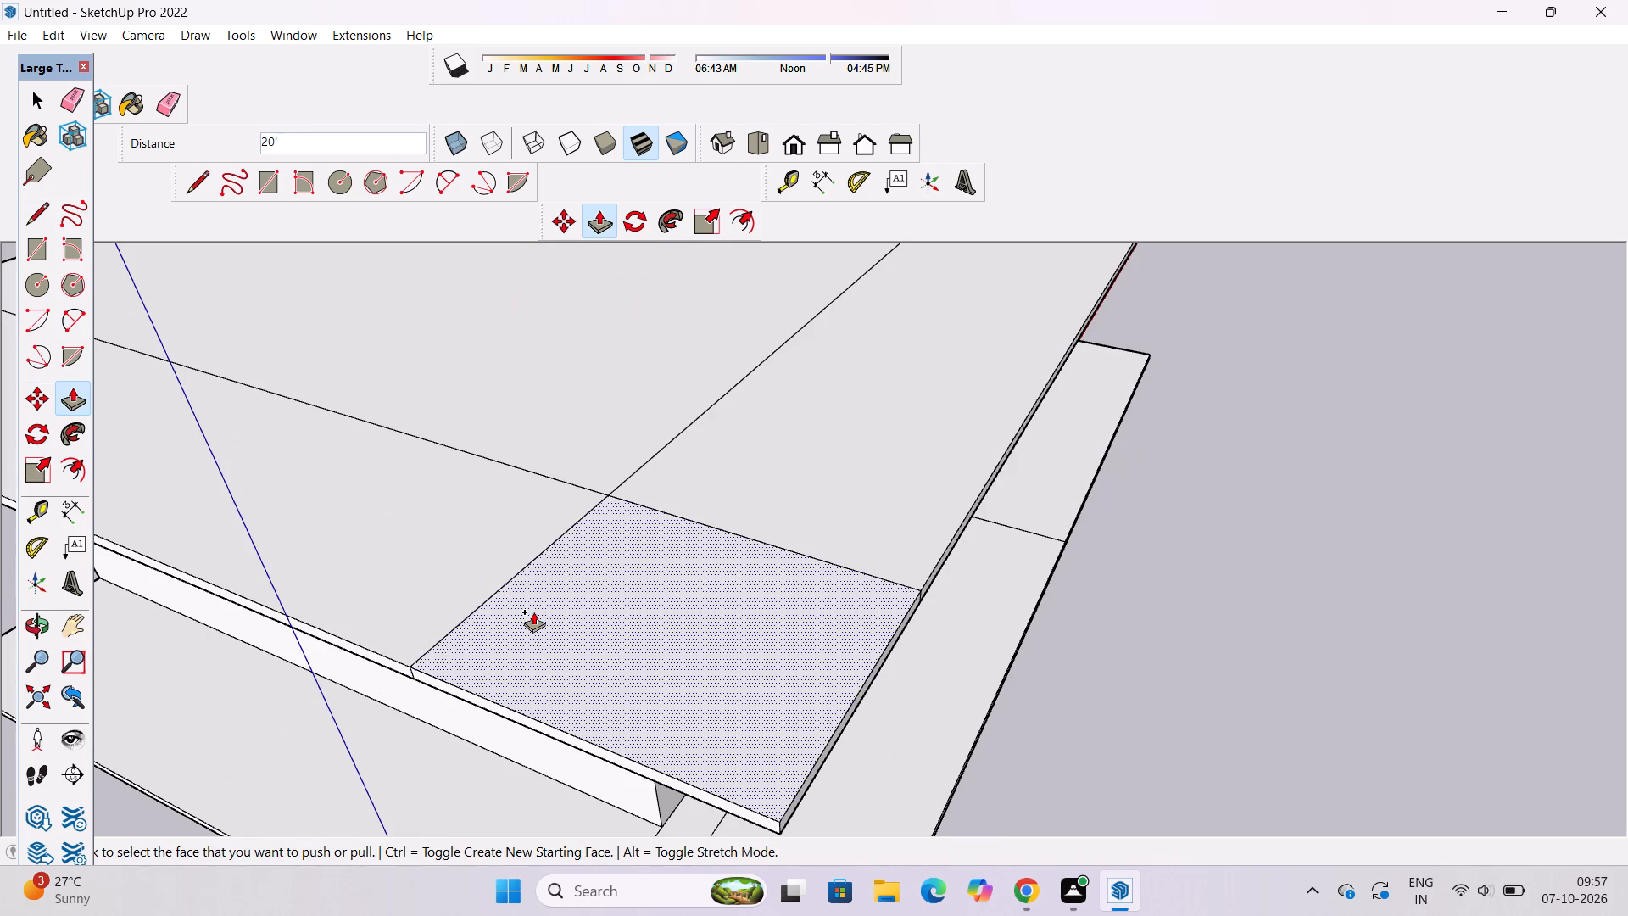
# Examine the extended roof slab and the open end of the ground floor from several angles.
pyautogui.press('o')
pyautogui.scroll(-6, 597, 531)
pyautogui.moveTo(1014, 551); pyautogui.dragTo(668, 601)
pyautogui.scroll(-3, 666, 602)
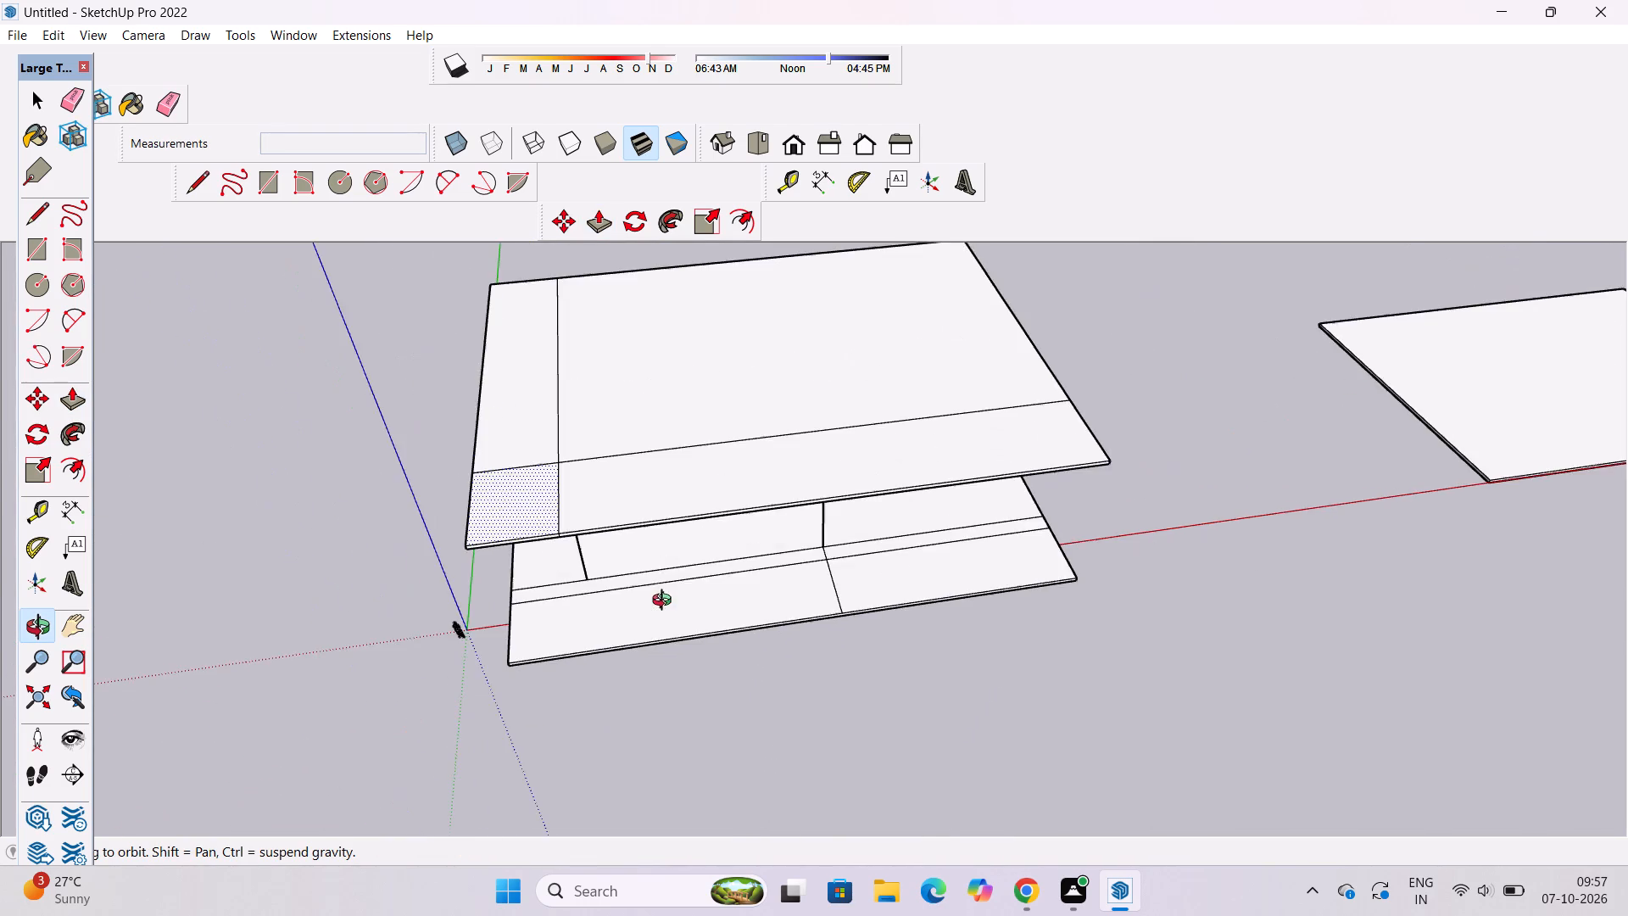
pyautogui.scroll(-2, 666, 602)
pyautogui.moveTo(827, 607); pyautogui.dragTo(698, 612)
pyautogui.keyDown('shift'); pyautogui.moveTo(819, 573); pyautogui.dragTo(770, 720); pyautogui.keyUp('shift')
pyautogui.moveTo(886, 721); pyautogui.dragTo(850, 450)
pyautogui.scroll(3, 879, 632)
pyautogui.keyDown('shift'); pyautogui.moveTo(881, 640); pyautogui.dragTo(772, 556); pyautogui.keyUp('shift')
pyautogui.moveTo(780, 604); pyautogui.dragTo(355, 653)
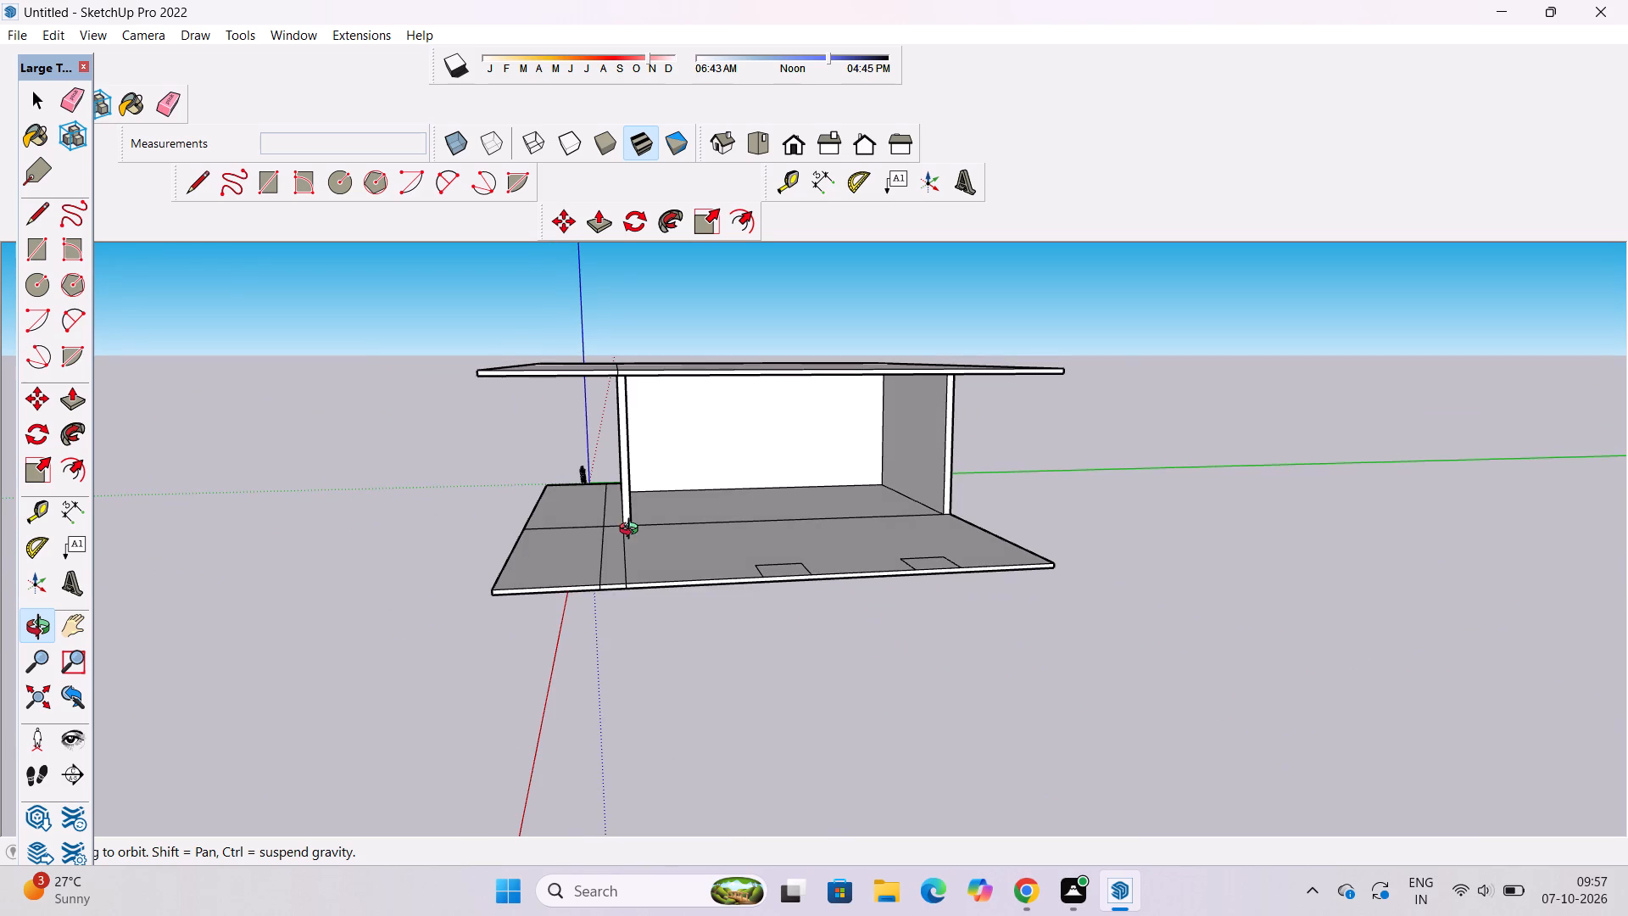
pyautogui.scroll(1, 821, 481)
pyautogui.keyDown('shift'); pyautogui.moveTo(816, 489); pyautogui.dragTo(750, 553); pyautogui.keyUp('shift')
pyautogui.moveTo(733, 572); pyautogui.dragTo(716, 595)
pyautogui.scroll(3, 711, 621)
pyautogui.moveTo(771, 613); pyautogui.dragTo(723, 625)
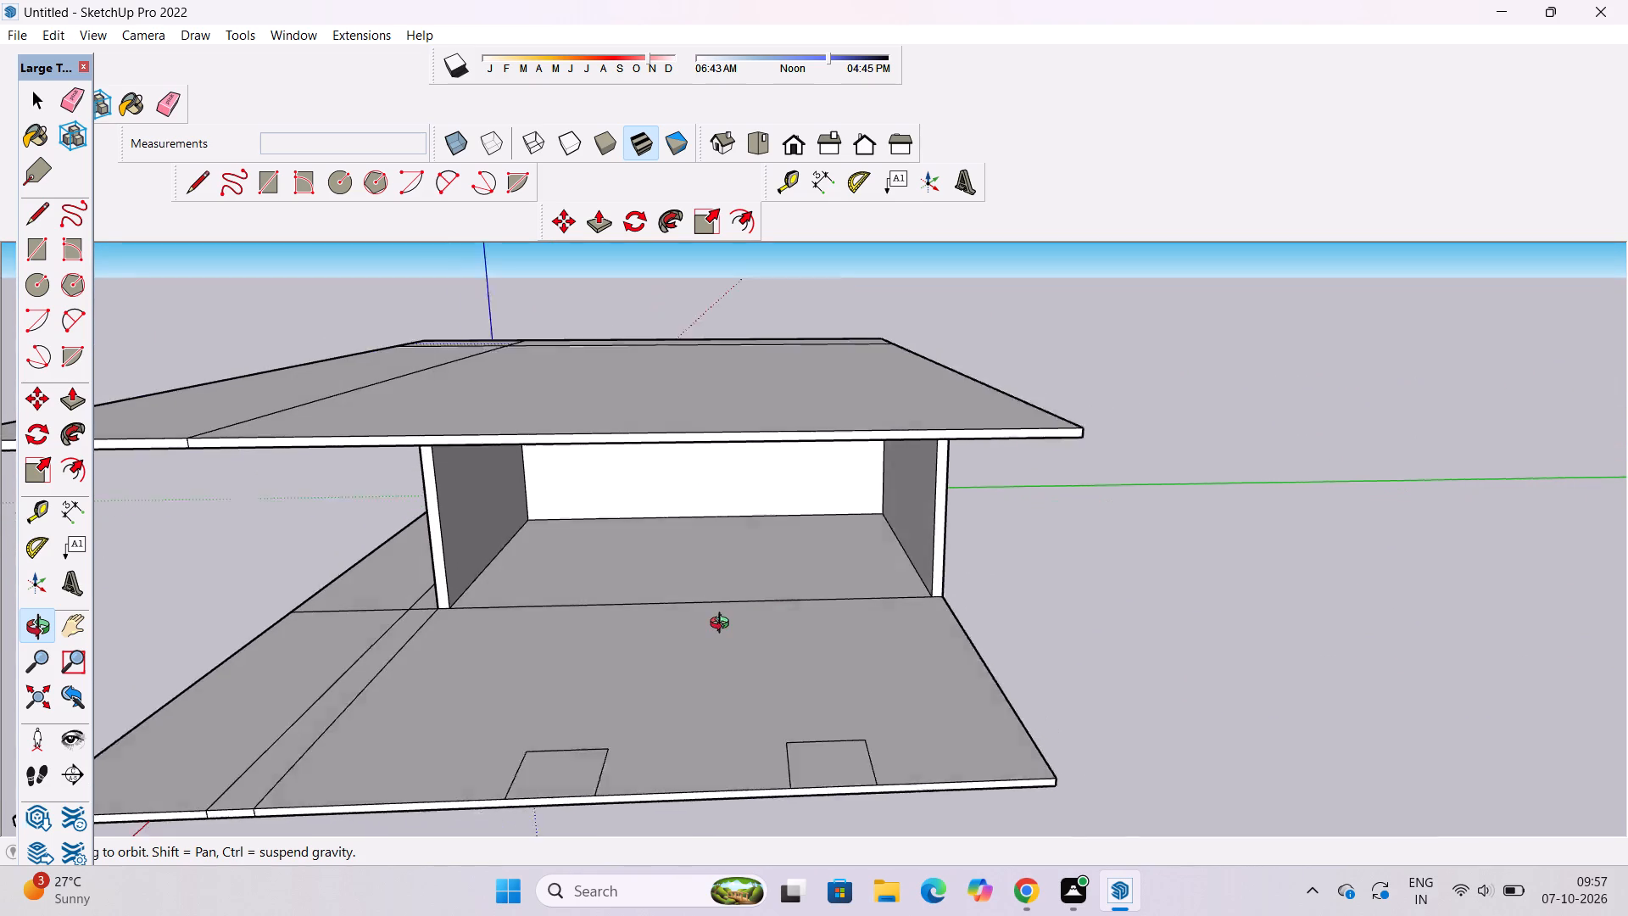
pyautogui.moveTo(723, 625); pyautogui.dragTo(724, 625)
# Place a guide line 1' inward from the floor line across the ground floor's open end, parallel to that line.
pyautogui.scroll(4, 693, 639)
pyautogui.keyDown('shift'); pyautogui.moveTo(684, 642); pyautogui.dragTo(907, 591); pyautogui.keyUp('shift')
pyautogui.moveTo(903, 600); pyautogui.dragTo(893, 640)
pyautogui.scroll(1, 891, 643)
pyautogui.keyDown('shift'); pyautogui.moveTo(889, 633); pyautogui.dragTo(894, 521); pyautogui.keyUp('shift')
pyautogui.moveTo(894, 521); pyautogui.dragTo(889, 590)
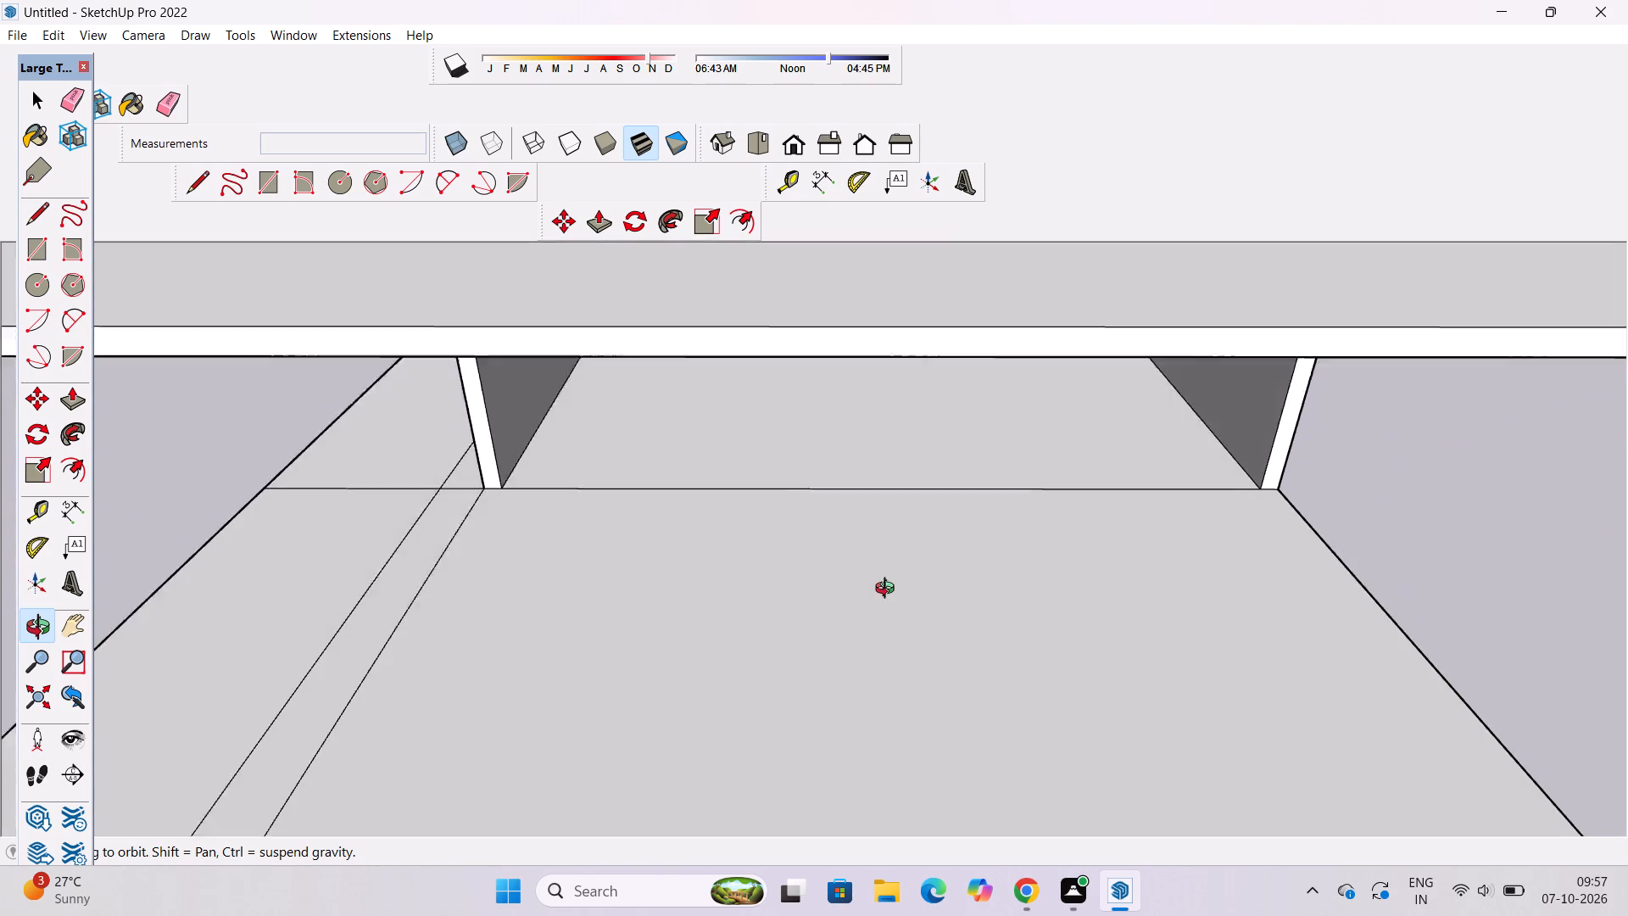
pyautogui.moveTo(889, 590); pyautogui.dragTo(889, 591)
pyautogui.scroll(4, 891, 590)
pyautogui.press('t')
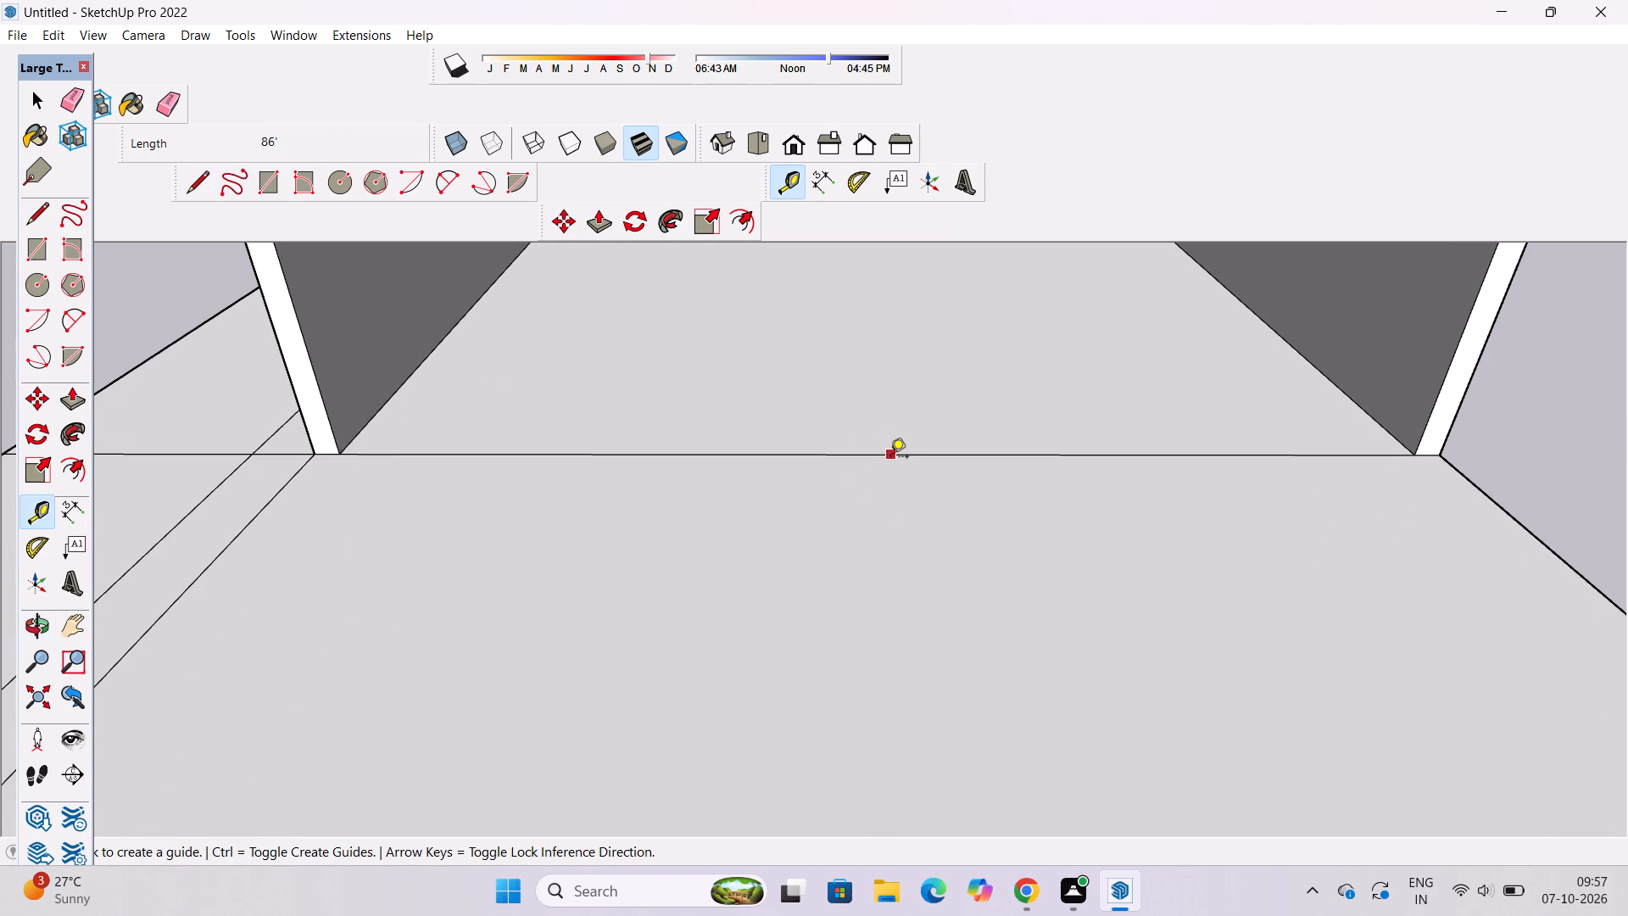
pyautogui.click(880, 460)
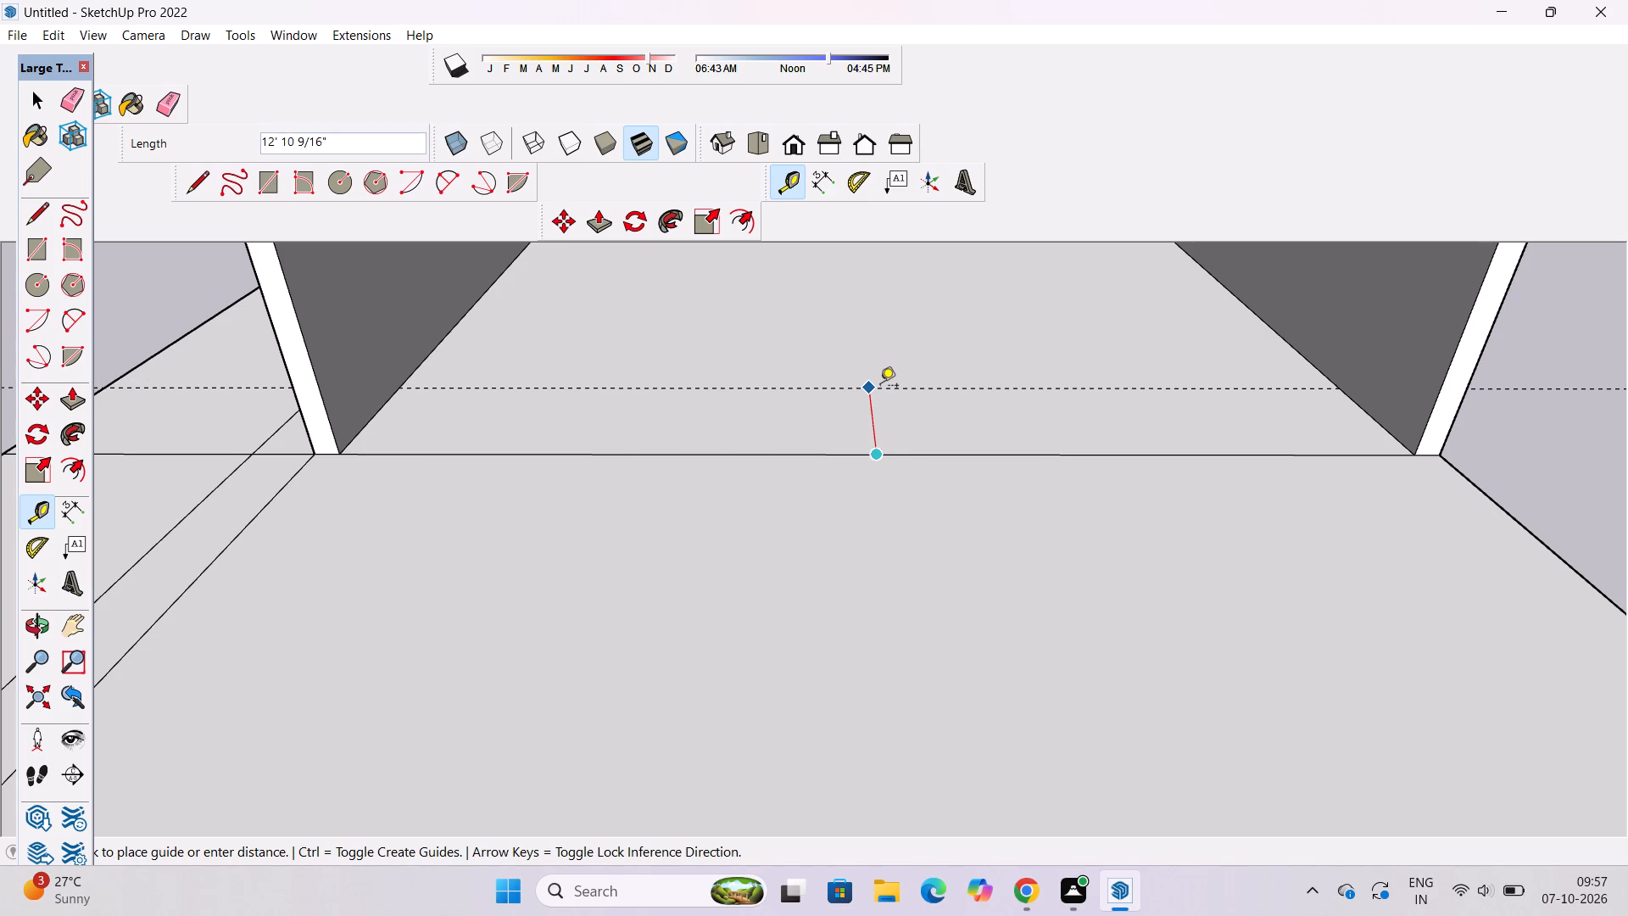
pyautogui.scroll(-1, 888, 411)
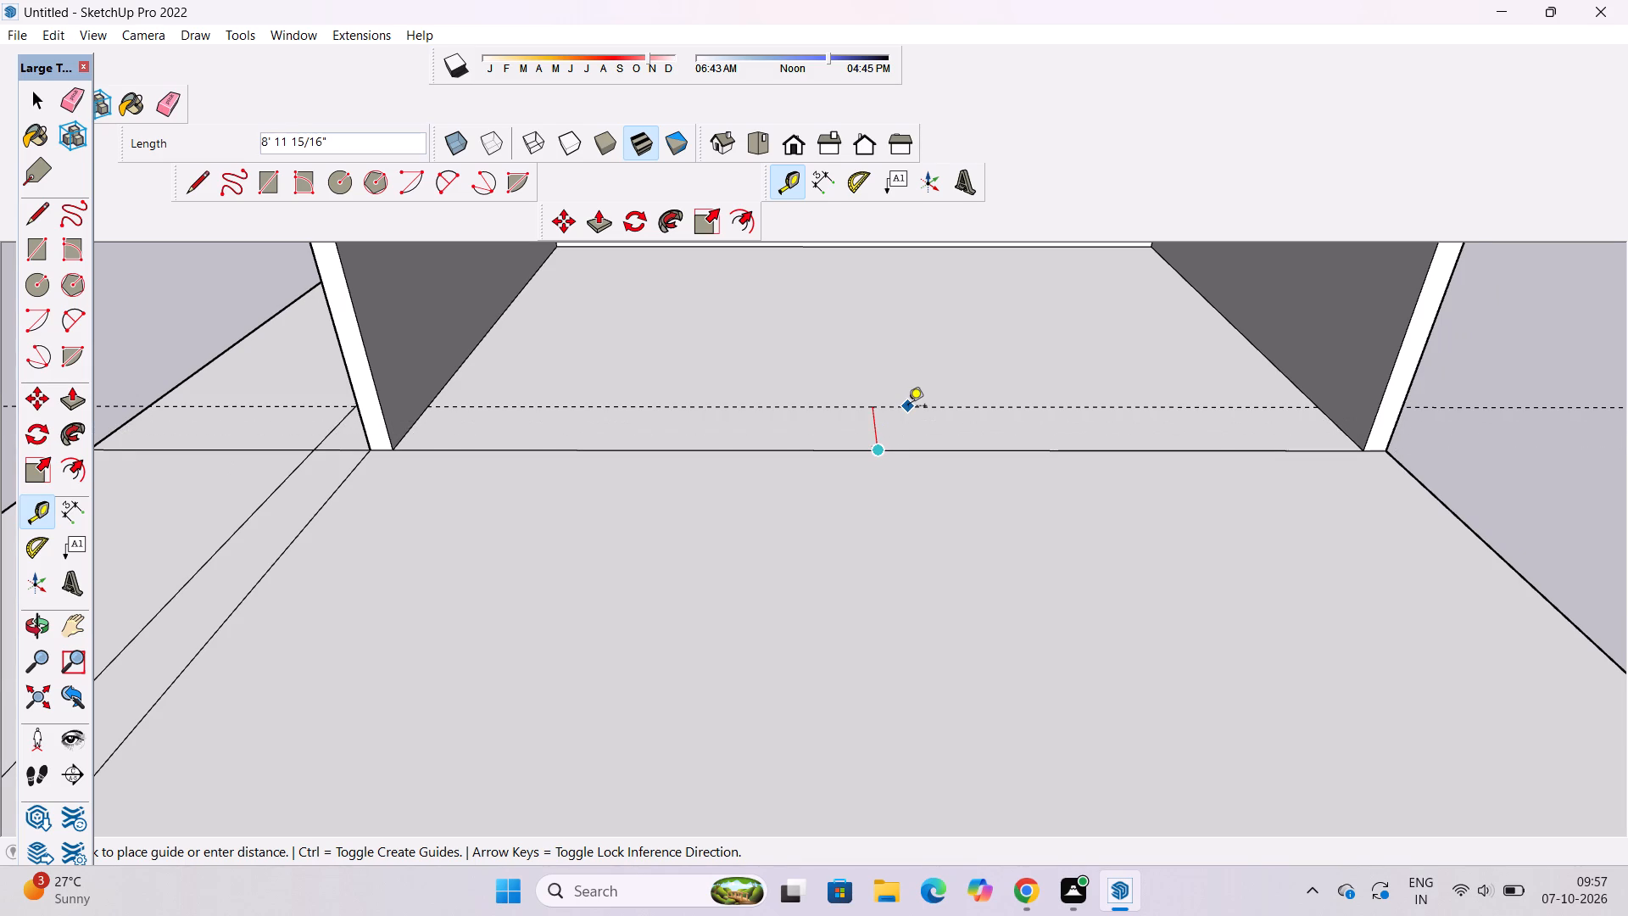
pyautogui.write("1'")
pyautogui.press('Return')
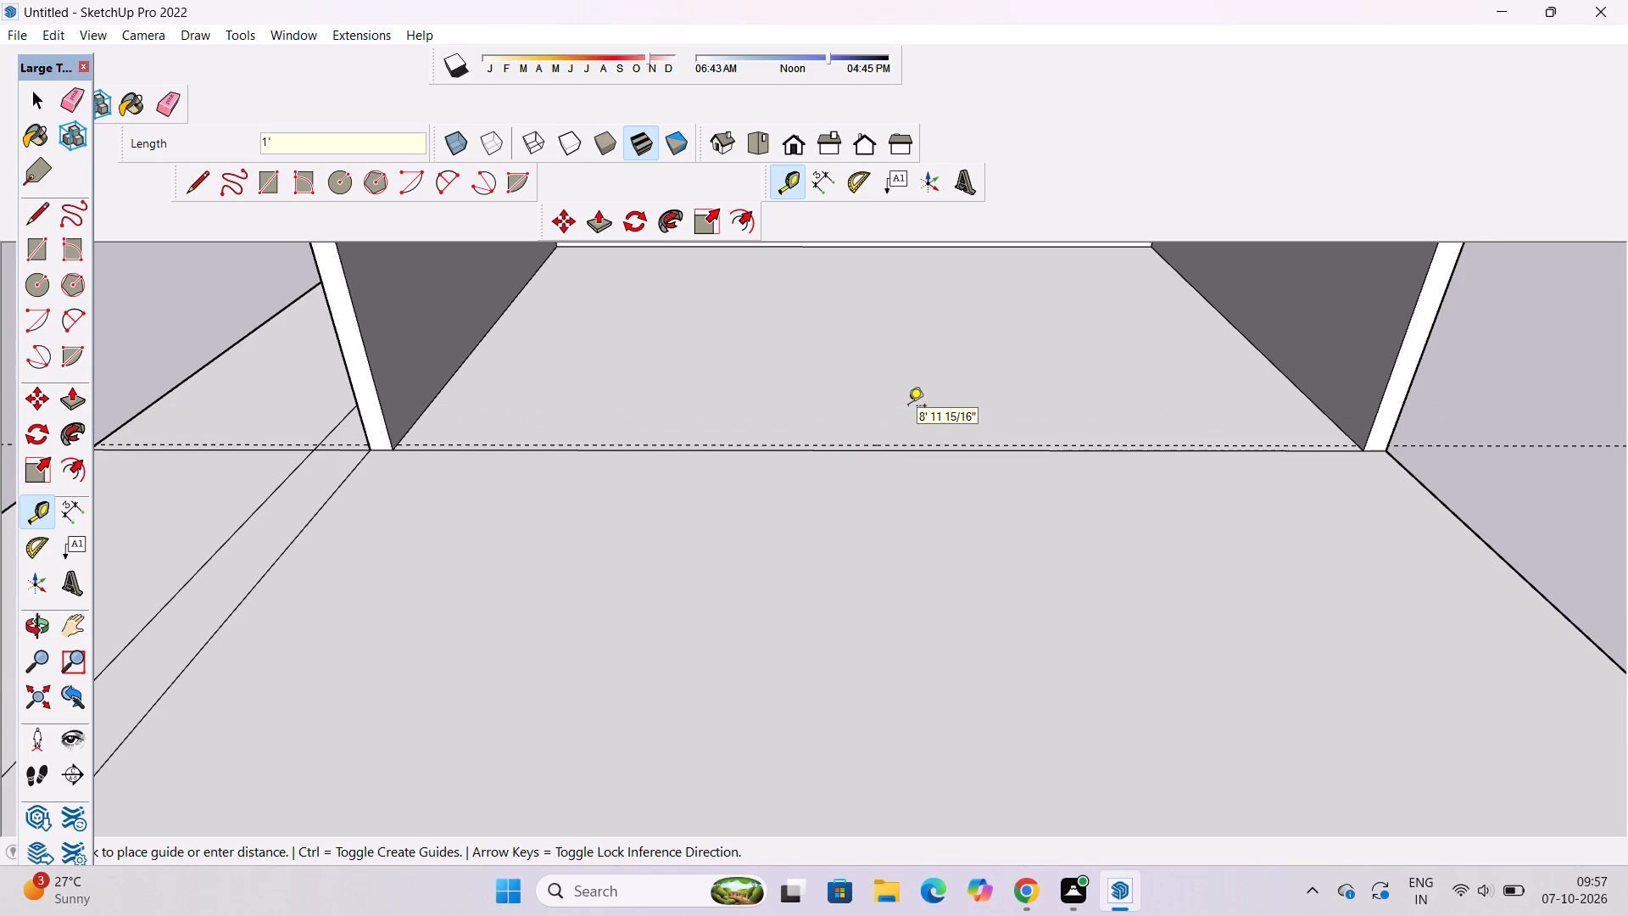
# Draw a line about 86' long on the floor along the guide, between the inner faces of the two side walls.
pyautogui.press('space')
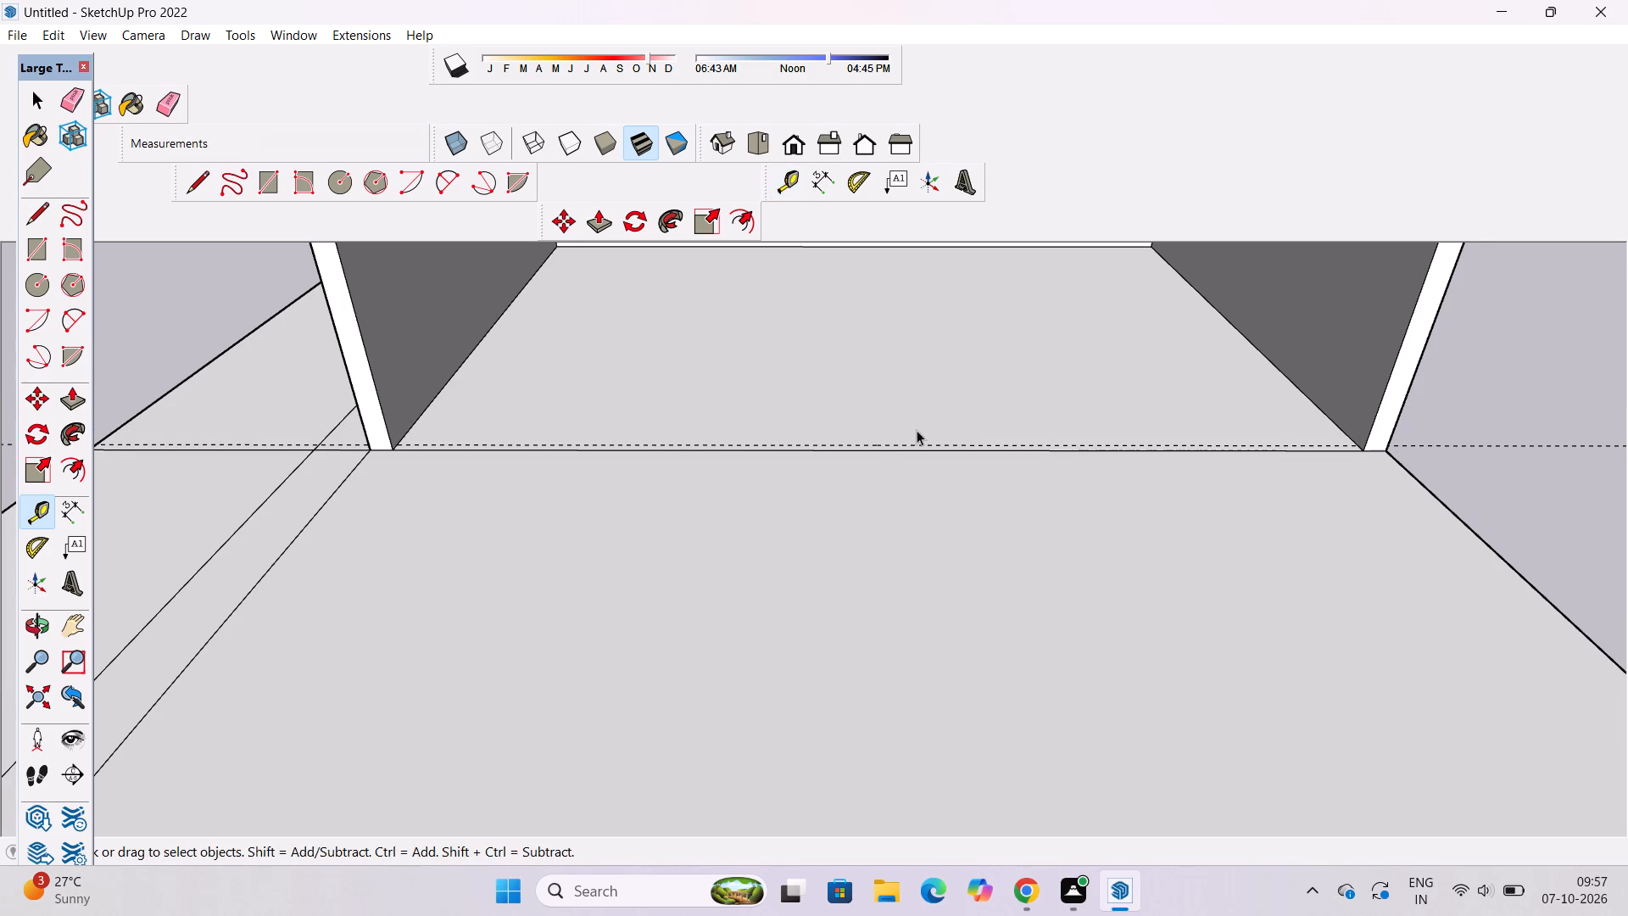
pyautogui.write('l')
pyautogui.scroll(-3, 768, 378)
pyautogui.scroll(4, 929, 431)
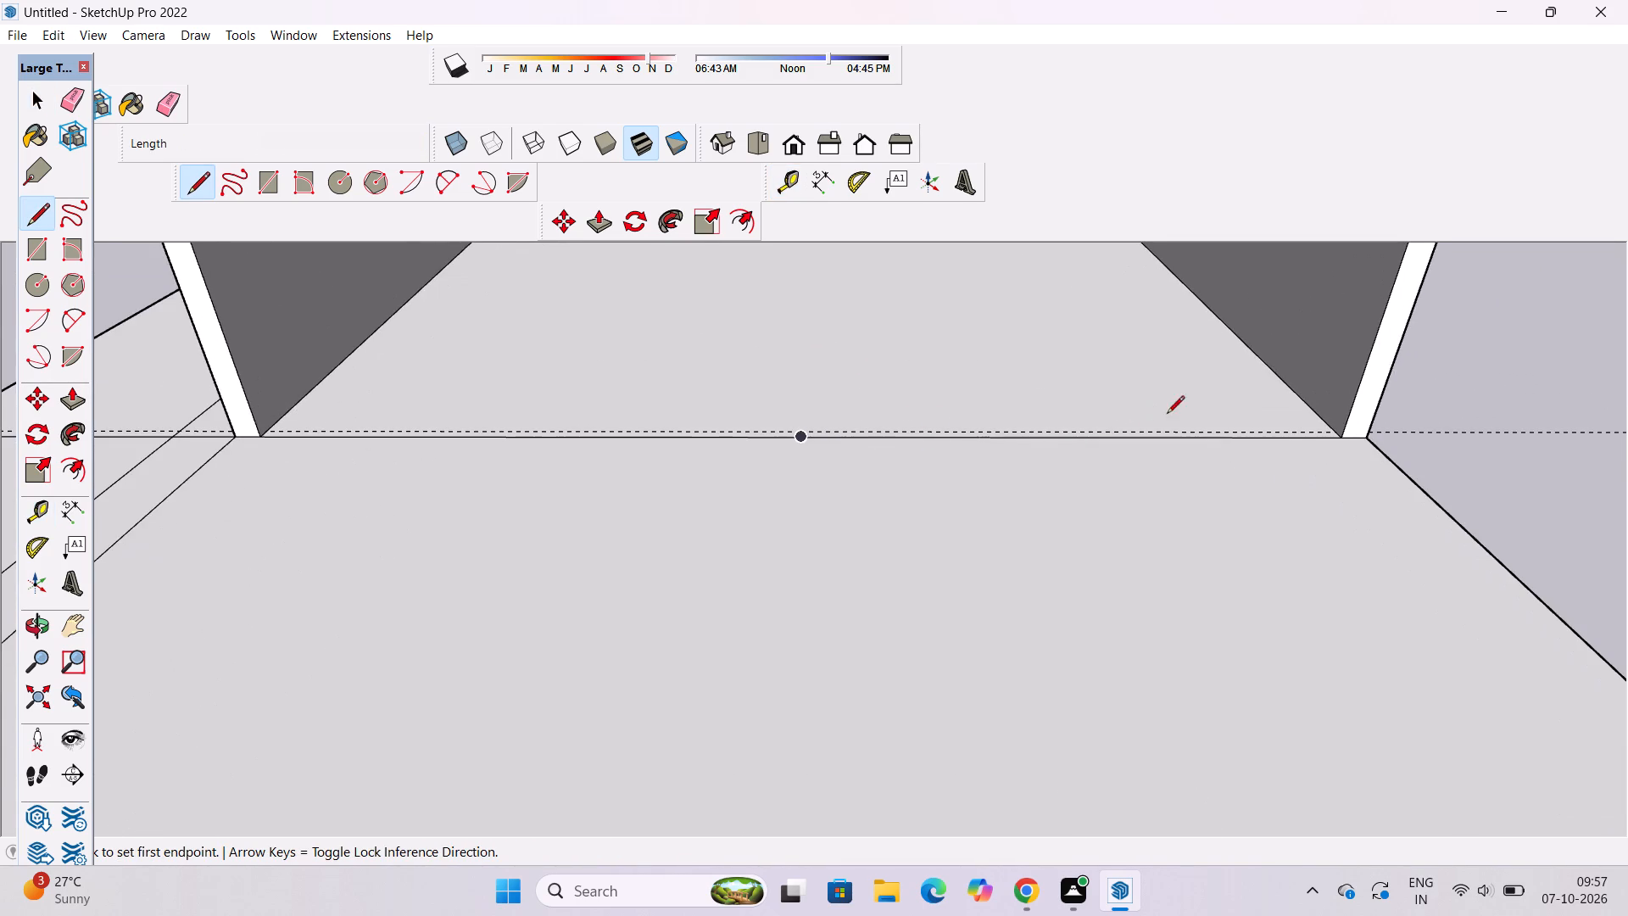
pyautogui.scroll(10, 1333, 447)
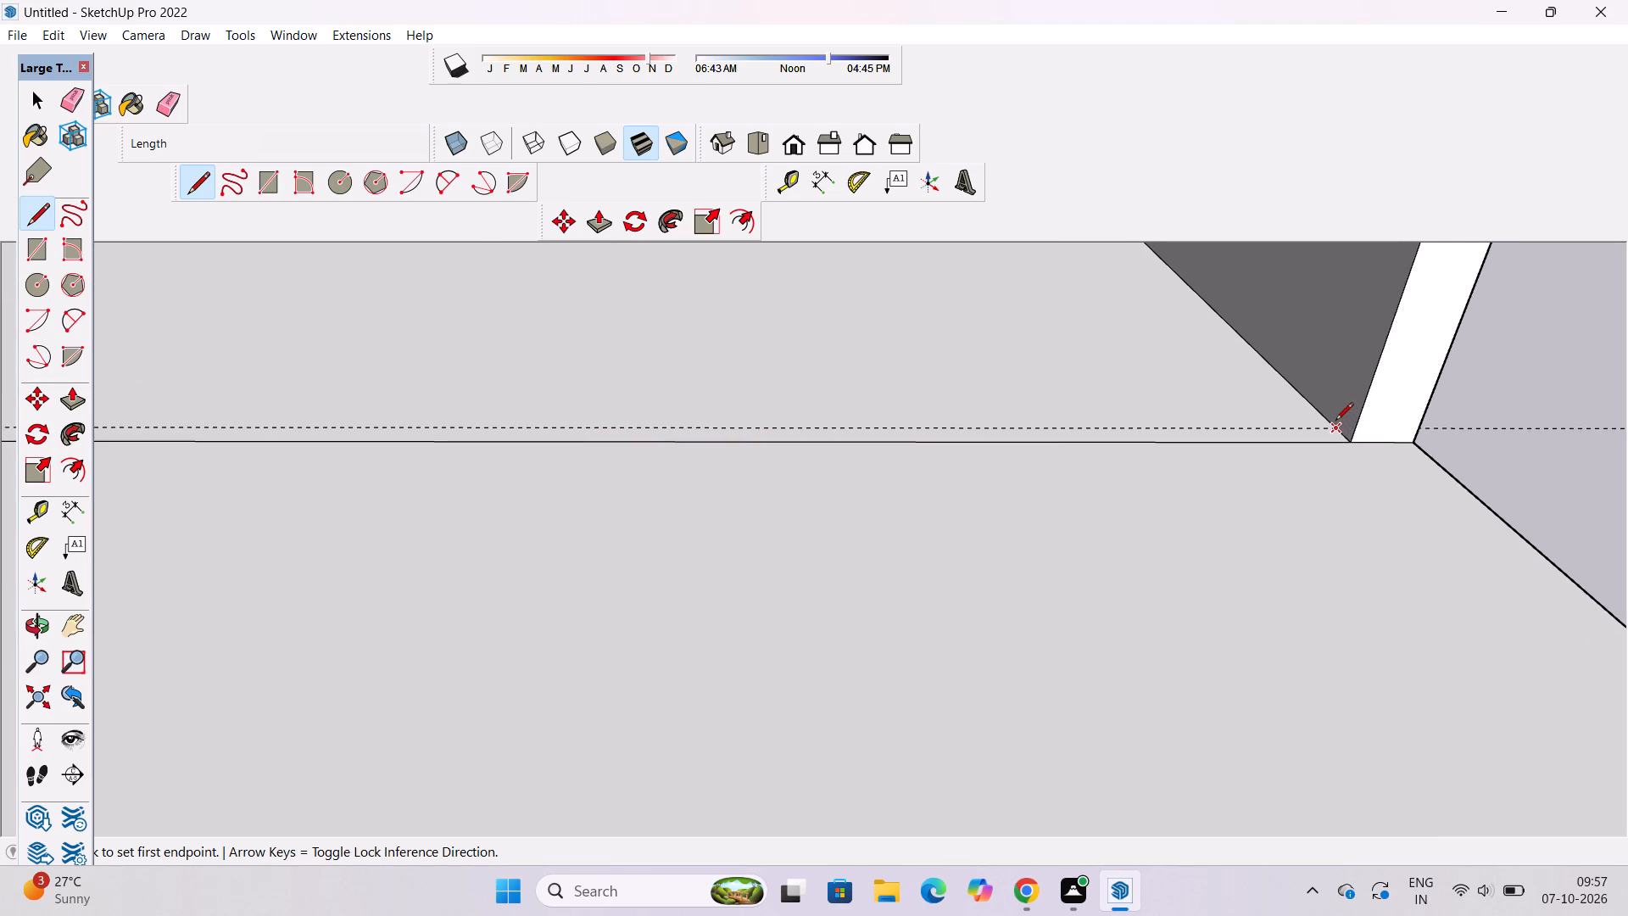
pyautogui.scroll(3, 1335, 422)
pyautogui.click(1335, 428)
pyautogui.scroll(-1, 1335, 428)
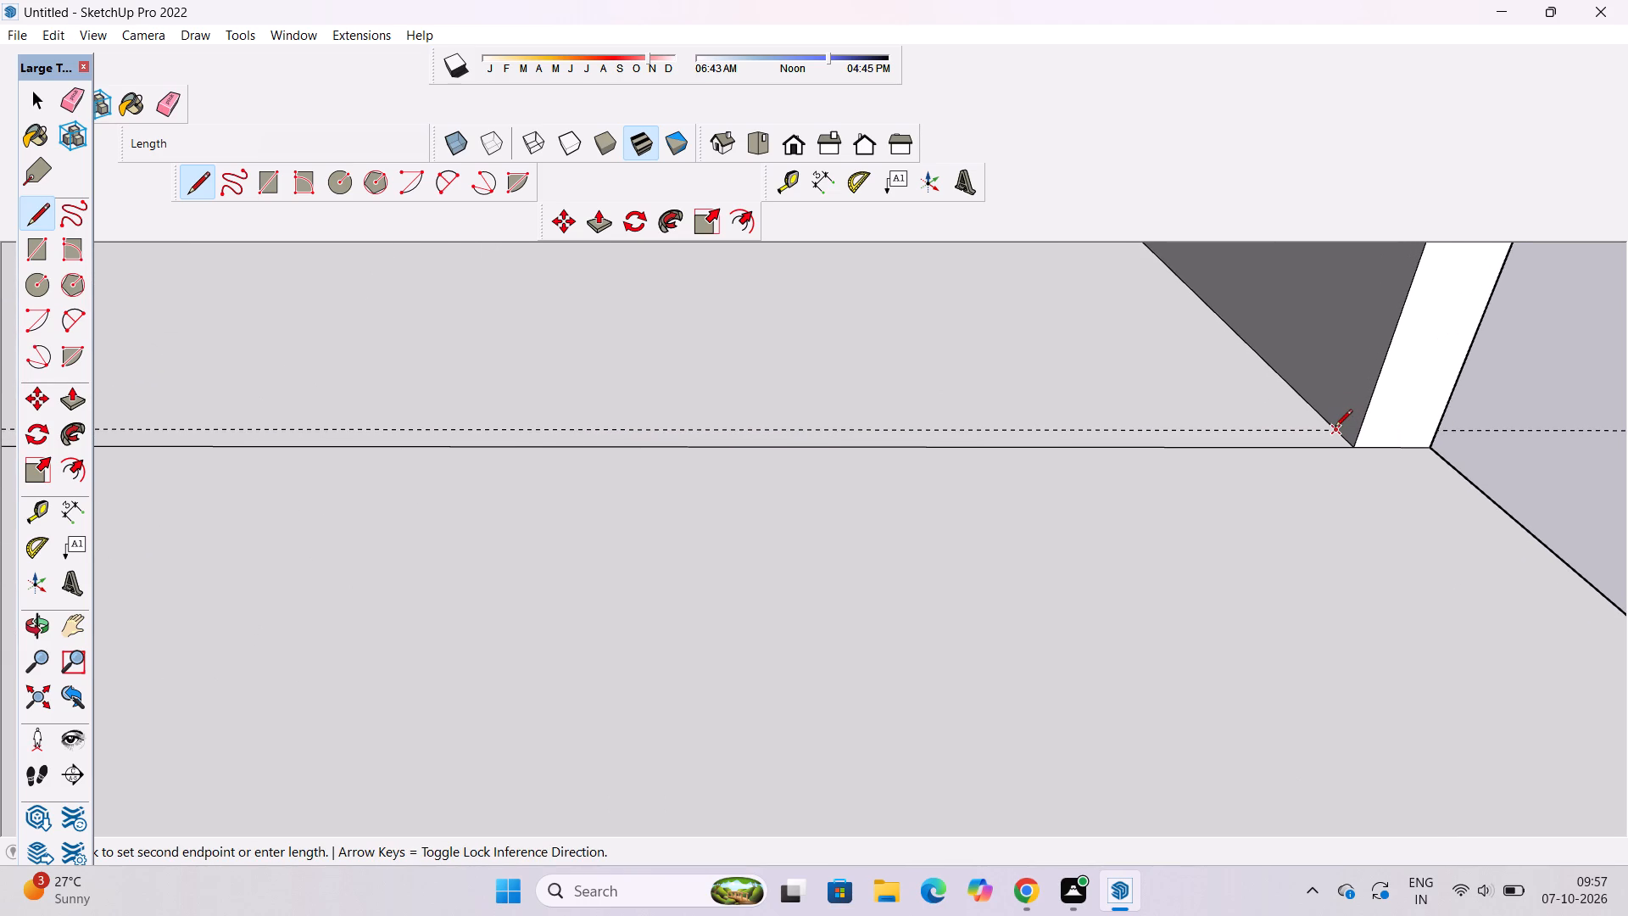
pyautogui.scroll(-2, 1335, 428)
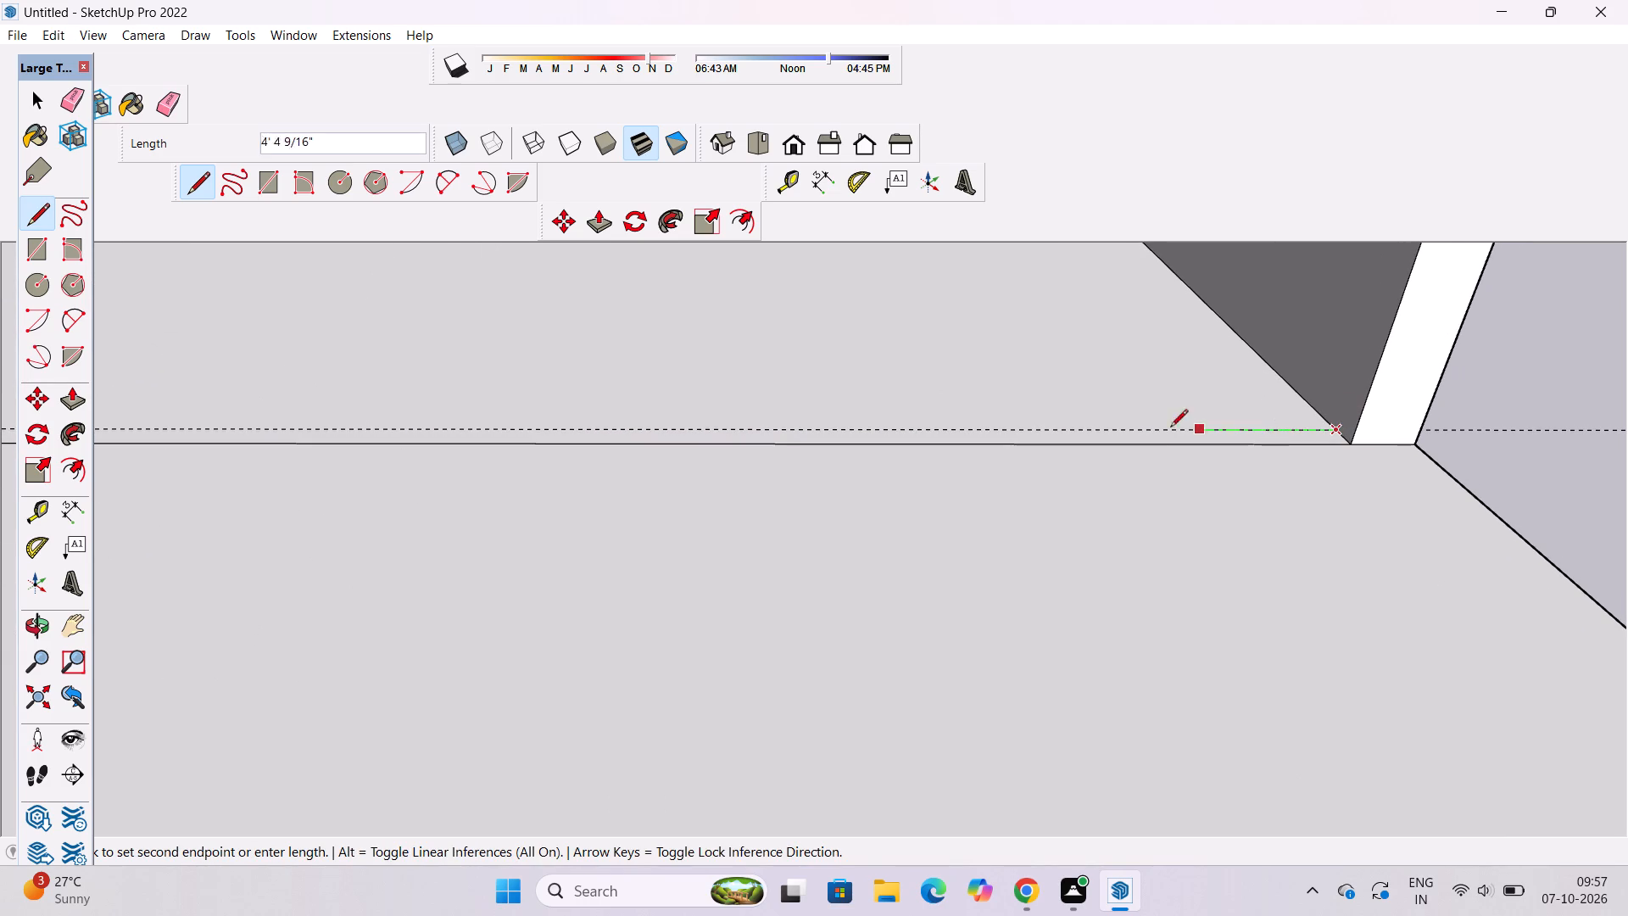
pyautogui.scroll(-14, 906, 413)
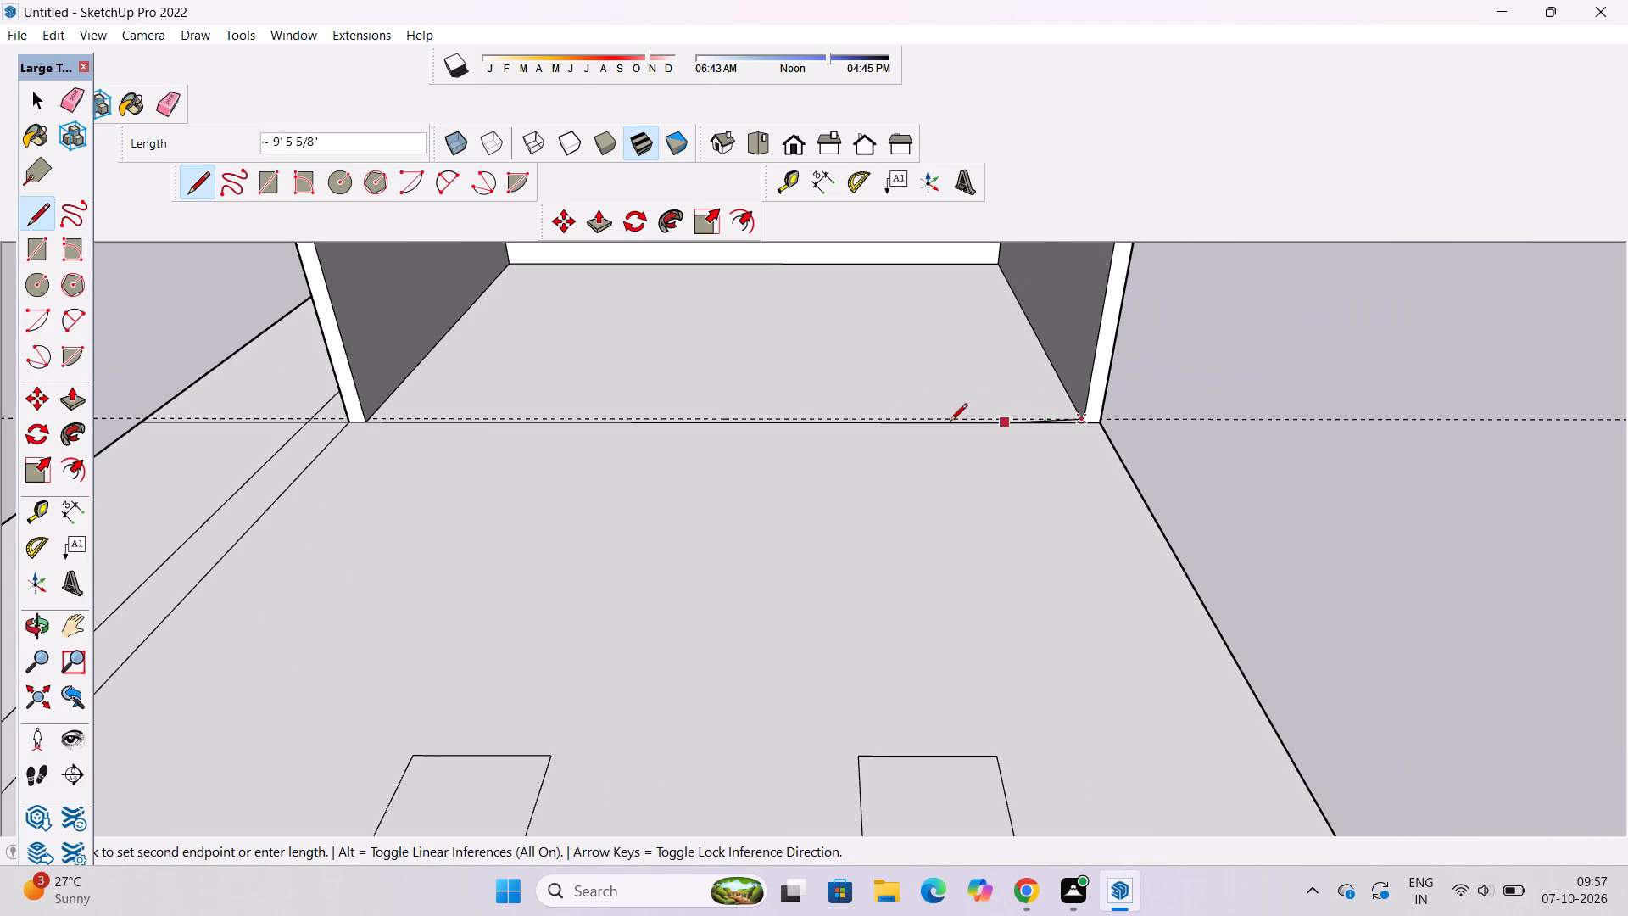
pyautogui.scroll(3, 355, 405)
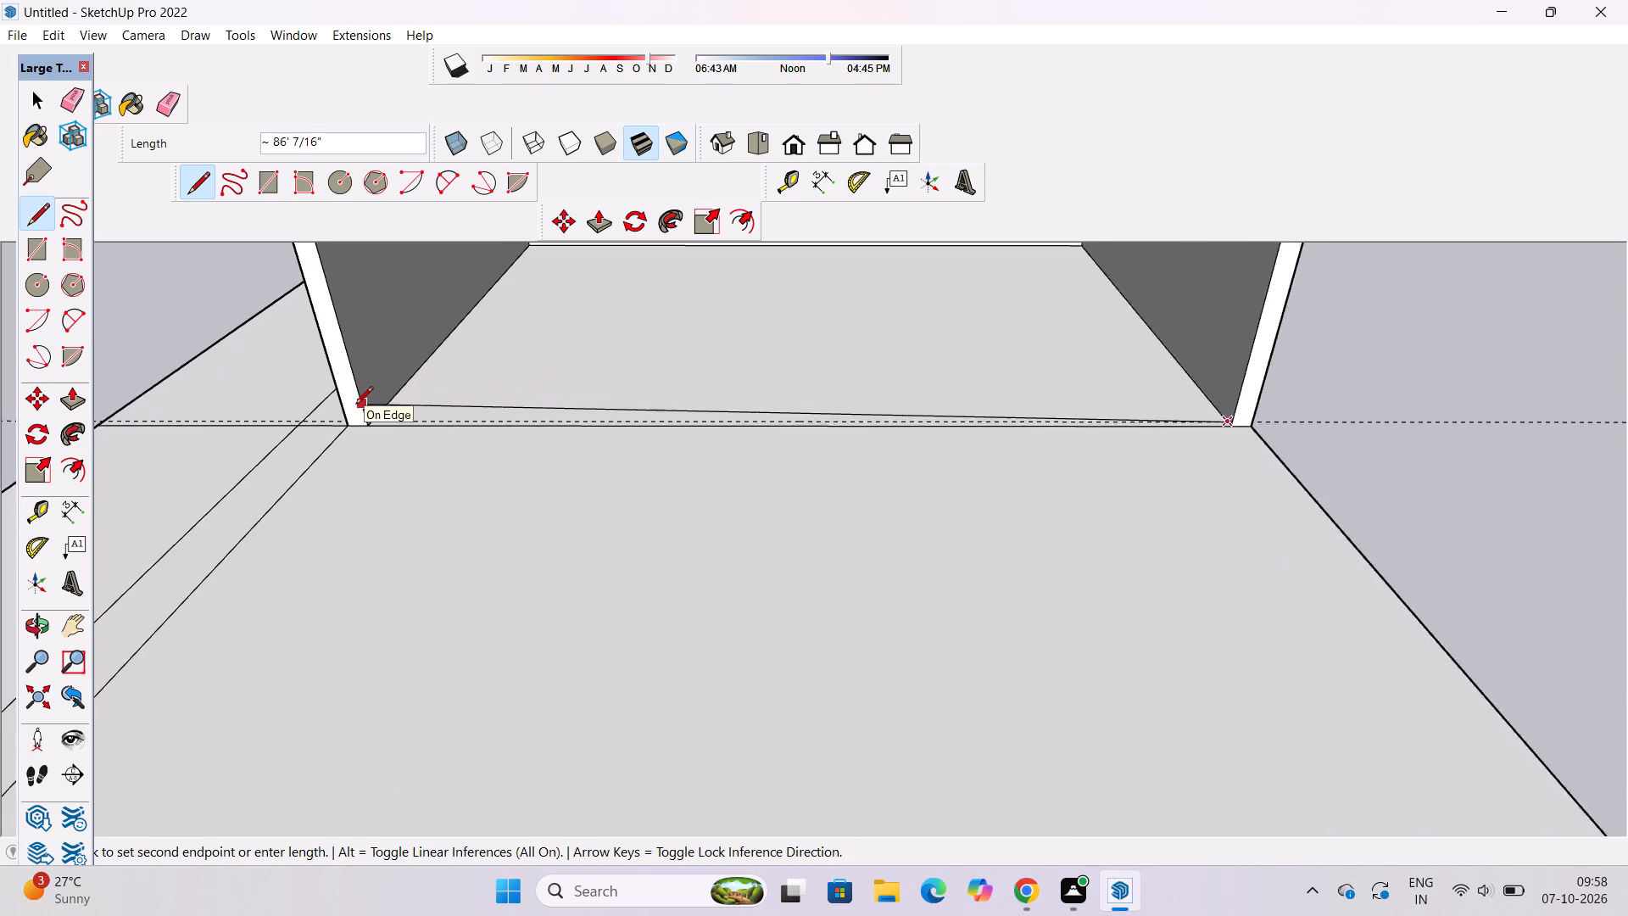
pyautogui.scroll(10, 355, 405)
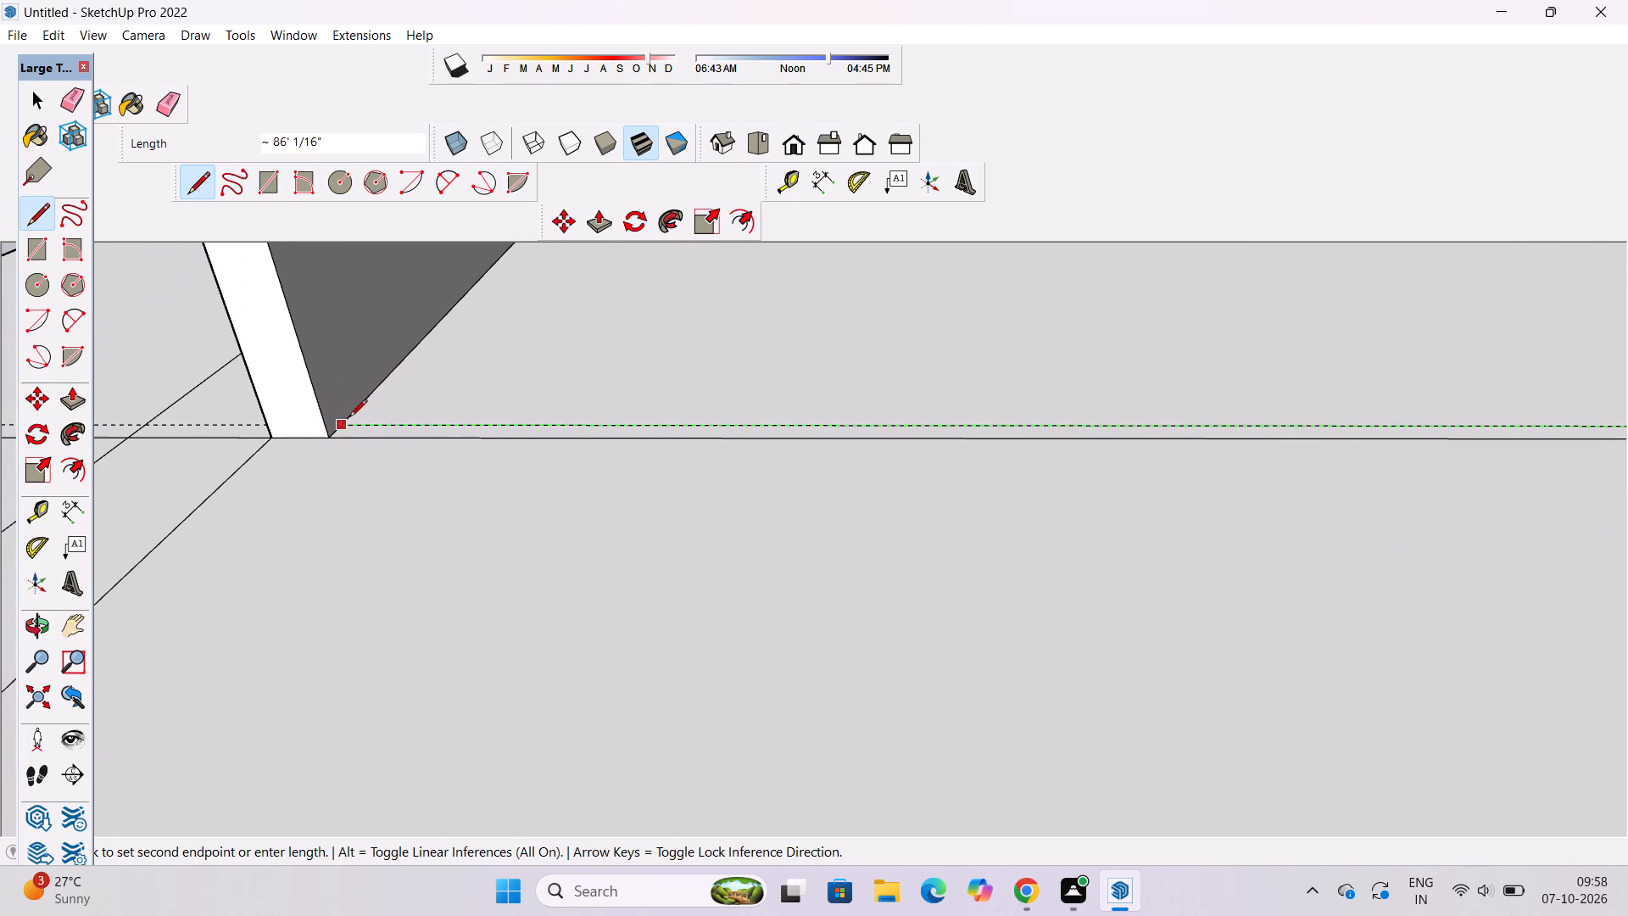
pyautogui.click(343, 425)
pyautogui.press('space')
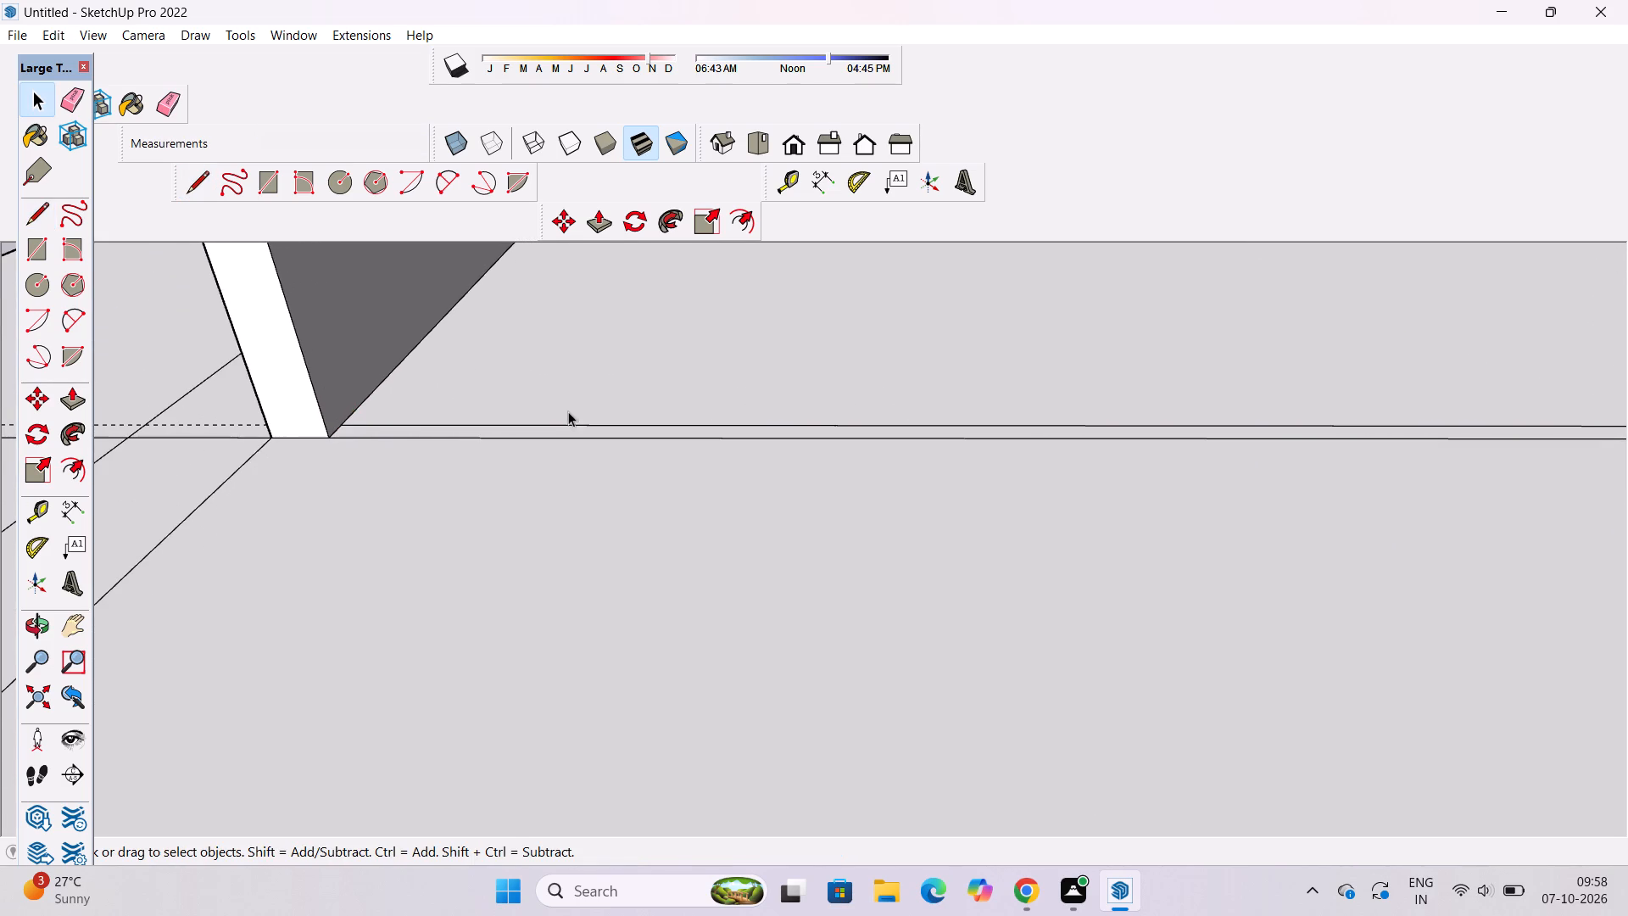
# Erase the guide line running across the ground floor's open end.
pyautogui.scroll(-10, 568, 442)
pyautogui.press('e')
pyautogui.scroll(-9, 530, 438)
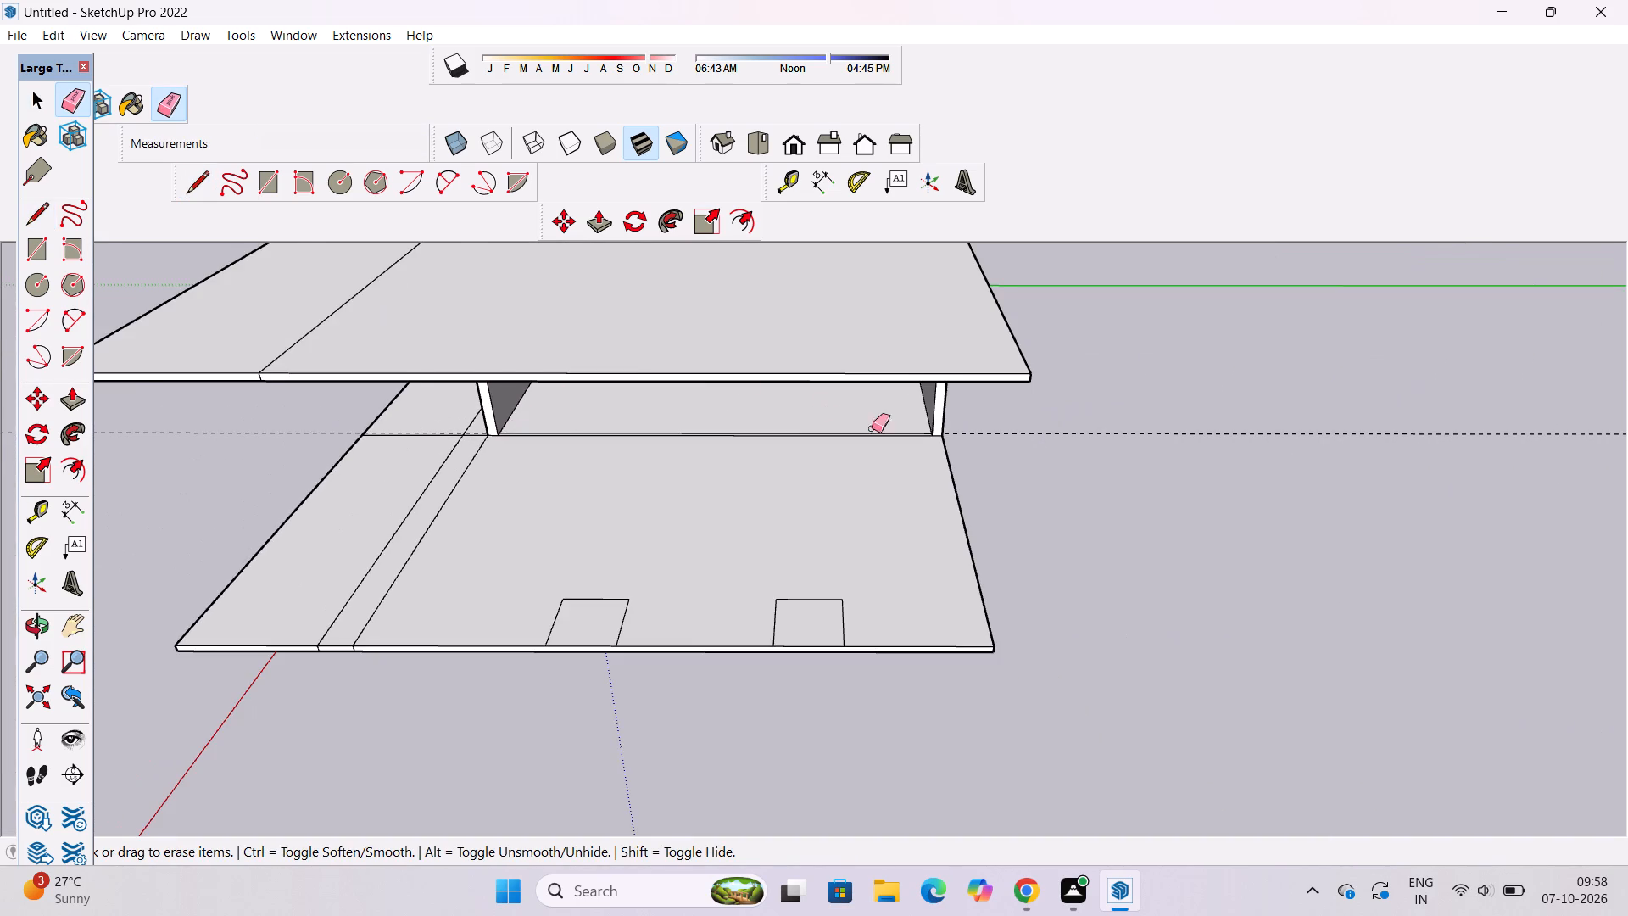
pyautogui.scroll(1, 1045, 423)
pyautogui.moveTo(1096, 393); pyautogui.dragTo(1116, 444)
# Examine the narrow floor strip between the two side walls at the ground floor's open end from several angles.
pyautogui.press('o')
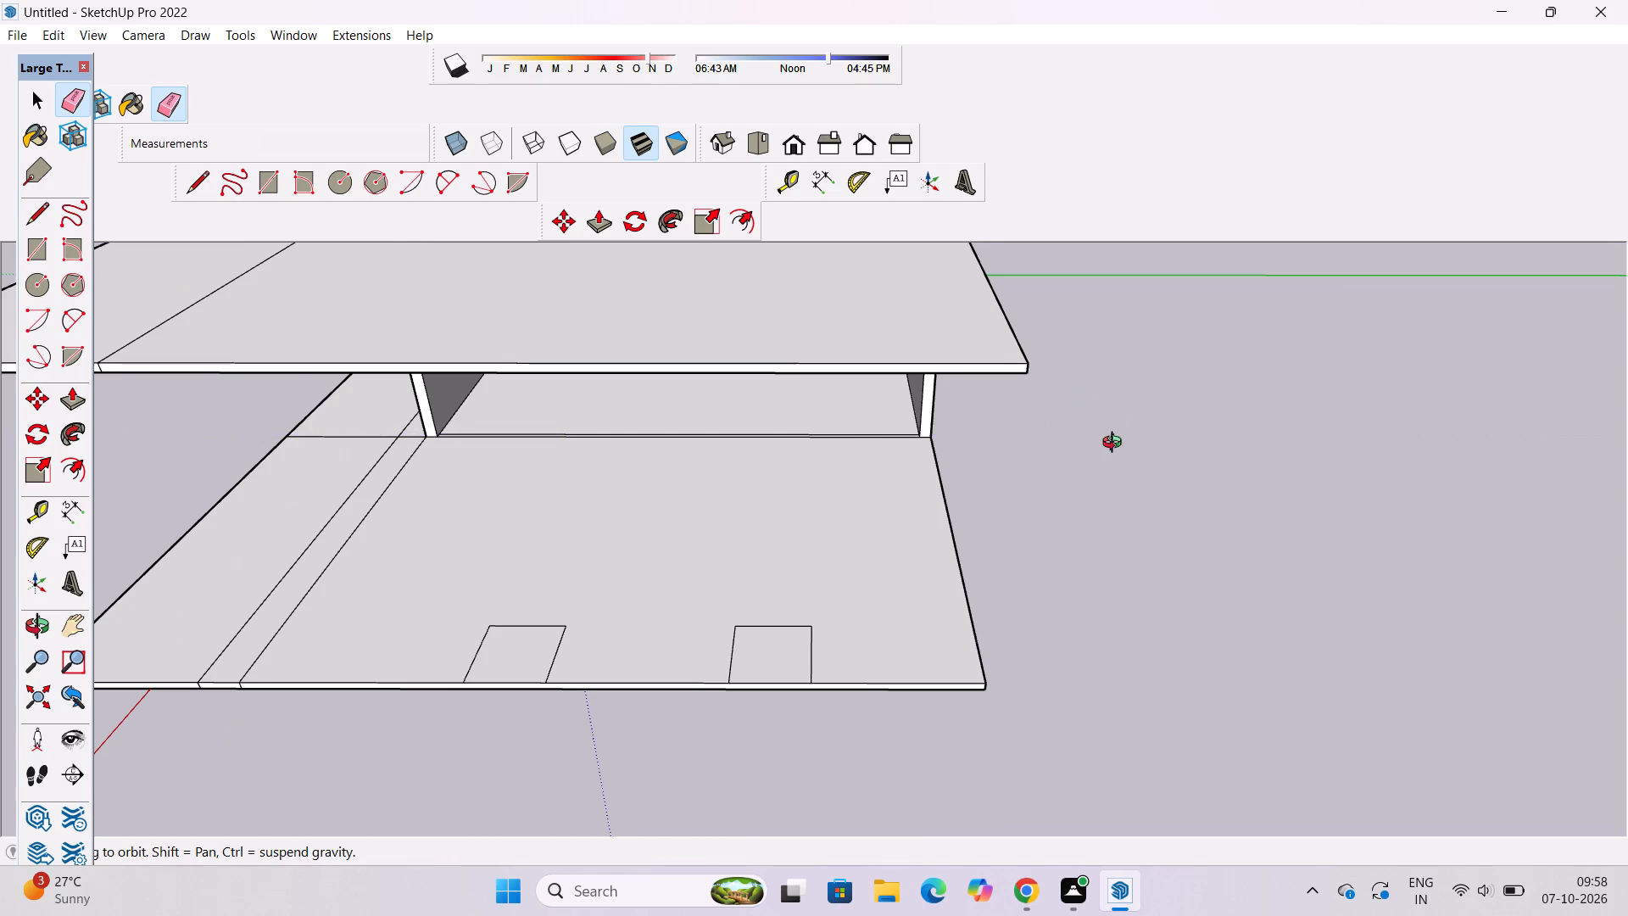
pyautogui.scroll(-1, 1116, 444)
pyautogui.scroll(4, 840, 484)
pyautogui.keyDown('shift'); pyautogui.moveTo(689, 466); pyautogui.dragTo(846, 496); pyautogui.keyUp('shift')
pyautogui.scroll(5, 609, 490)
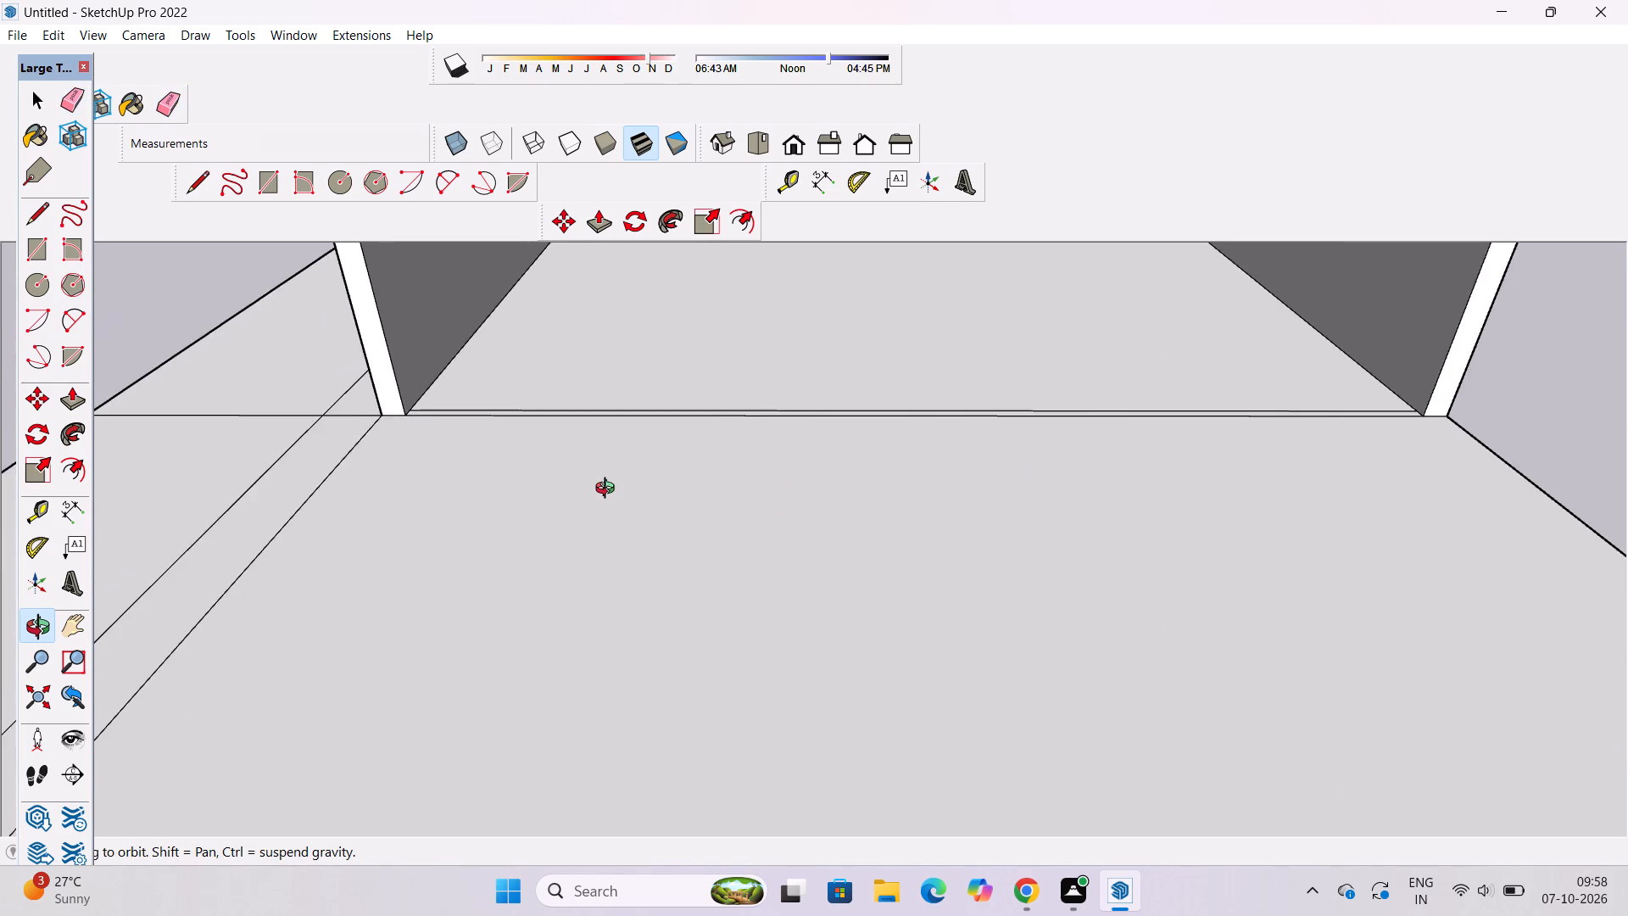
pyautogui.moveTo(609, 490); pyautogui.dragTo(831, 500)
pyautogui.scroll(-5, 849, 483)
pyautogui.moveTo(829, 487); pyautogui.dragTo(741, 503)
pyautogui.scroll(3, 819, 503)
pyautogui.moveTo(975, 545); pyautogui.dragTo(942, 514)
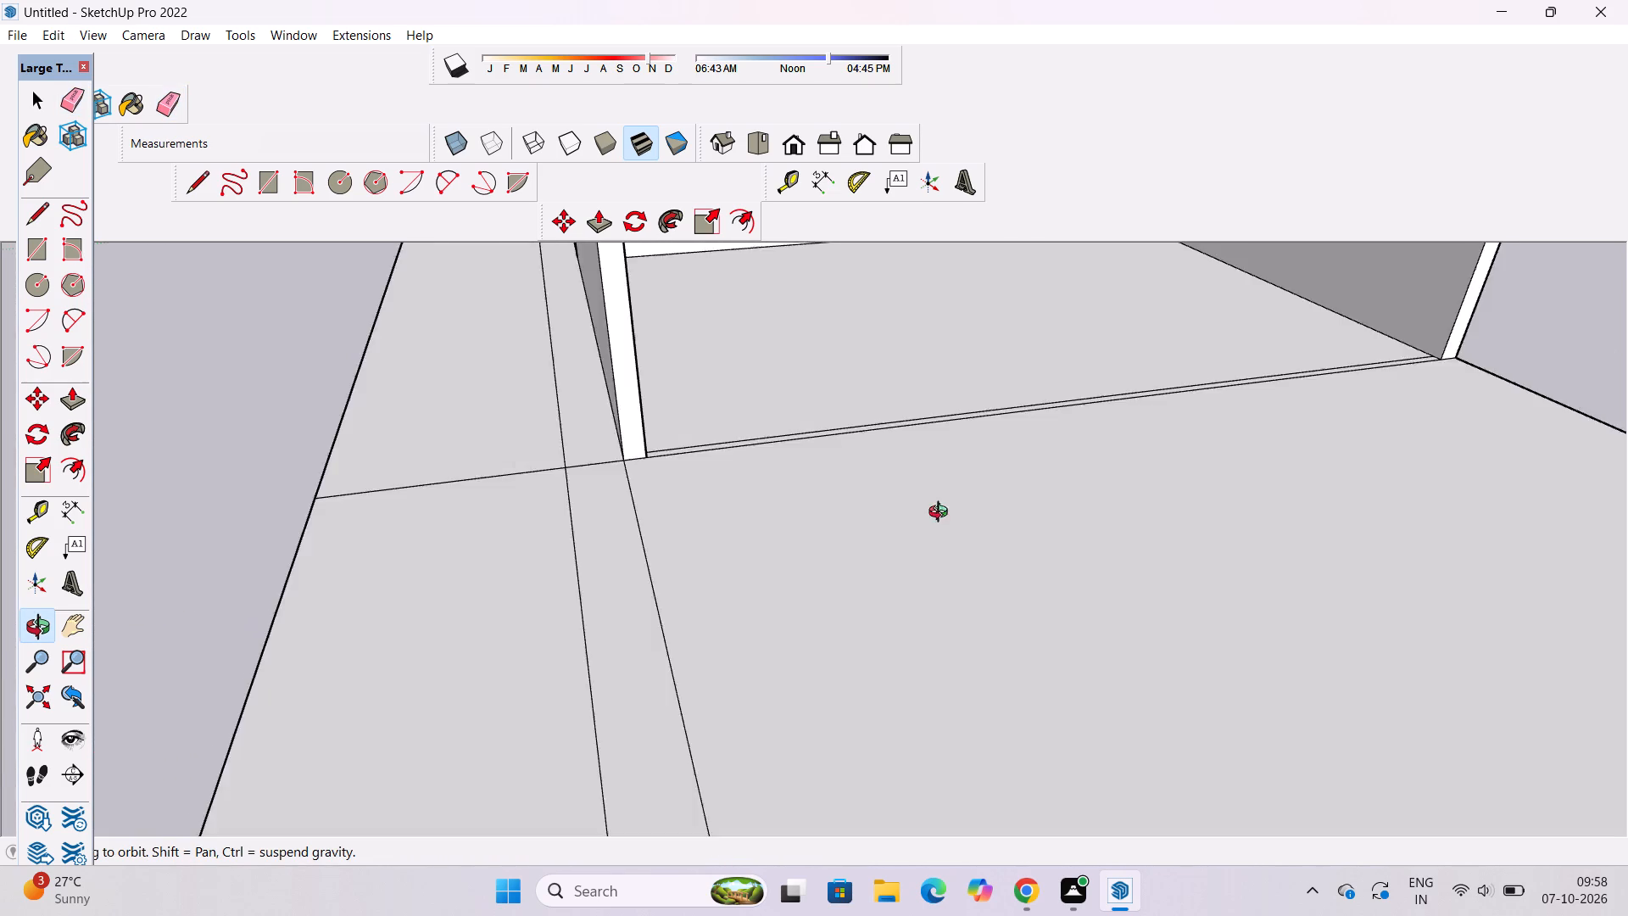
pyautogui.moveTo(942, 514); pyautogui.dragTo(789, 486)
pyautogui.scroll(3, 776, 486)
pyautogui.moveTo(774, 480); pyautogui.dragTo(678, 481)
pyautogui.moveTo(743, 533); pyautogui.dragTo(773, 556)
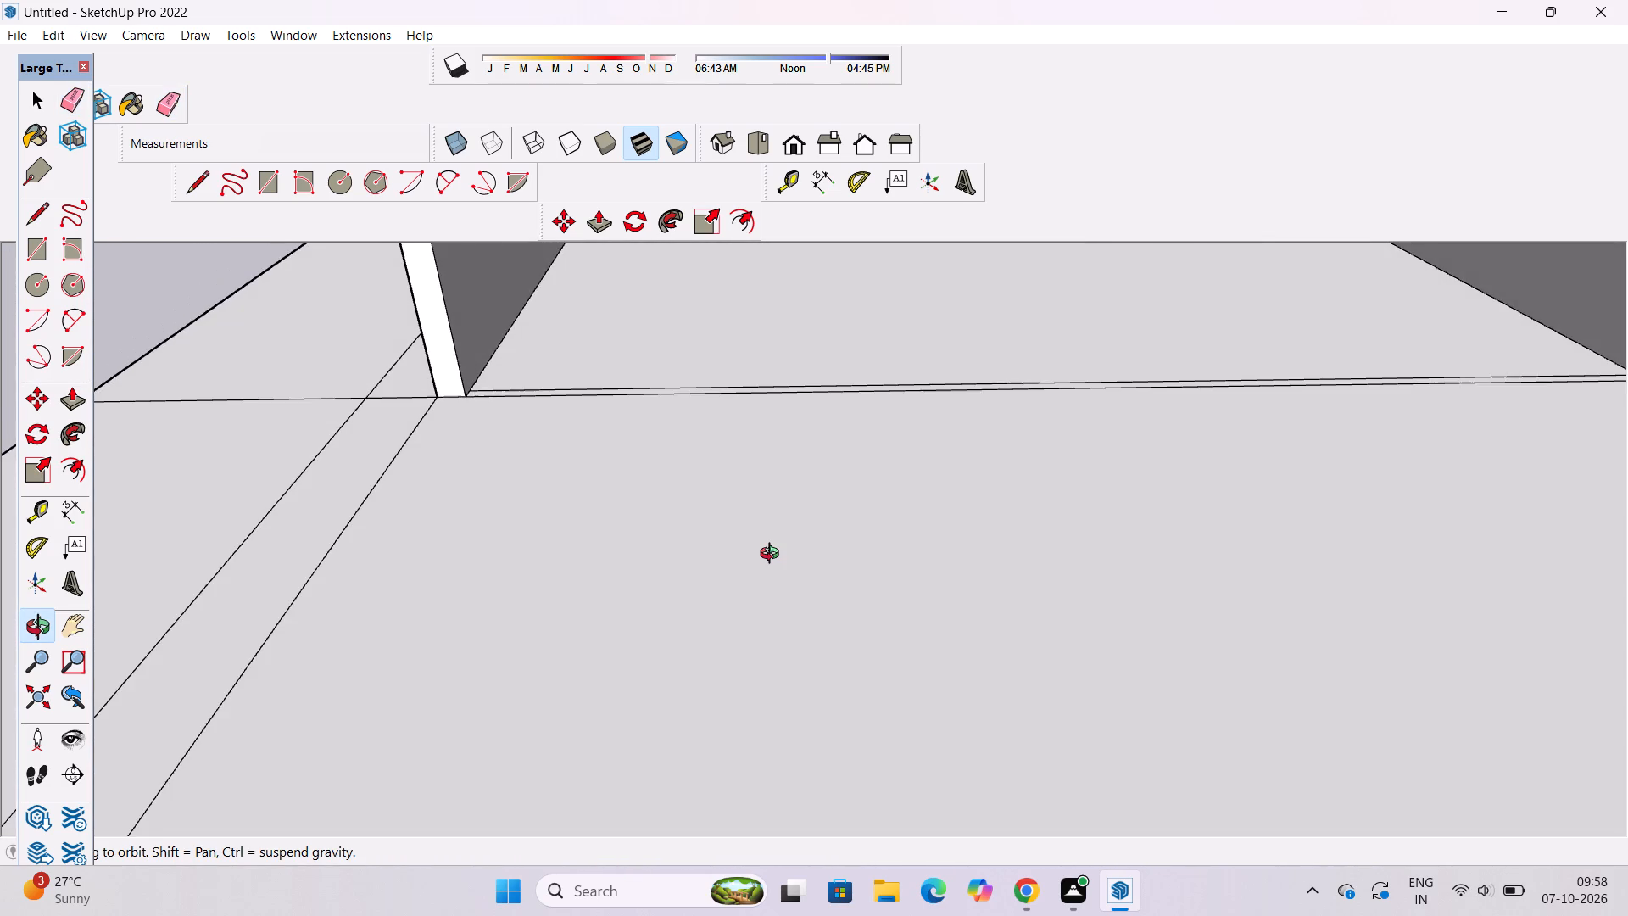
# Undo the guide erasure, the 86' floor line and the 1' guide across the ground floor's open end.
pyautogui.hotkey('ctrl', 'z')
pyautogui.hotkey('ctrl', 'z')
pyautogui.hotkey('ctrl', 'z')
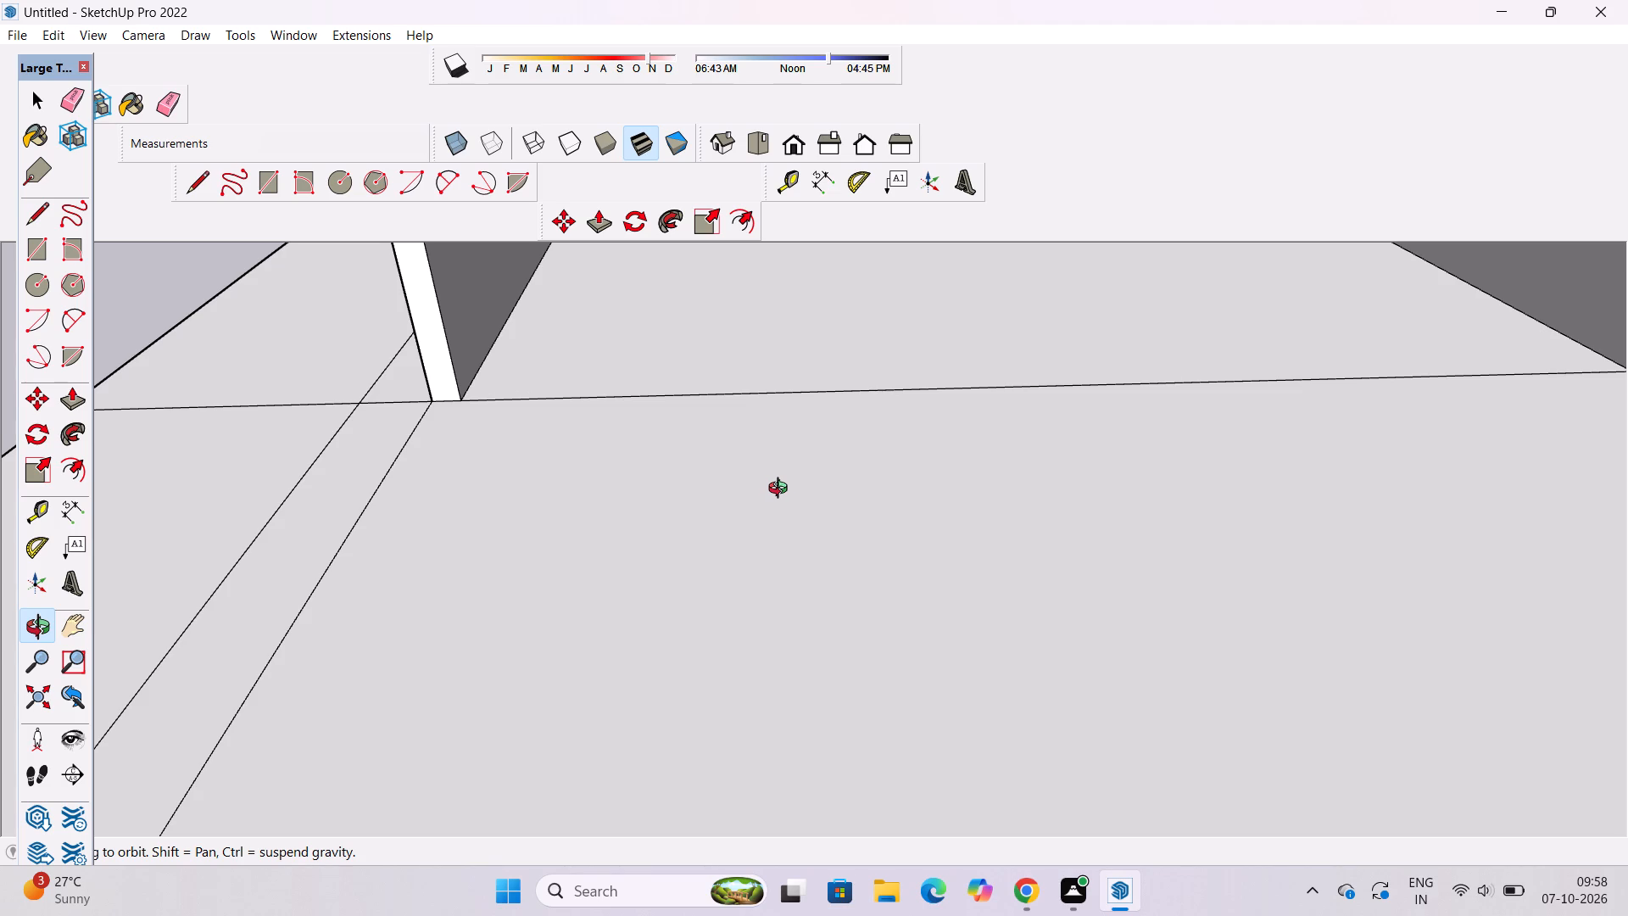
# Place a guide line 2' inward from the floor line across the ground floor's open end, parallel to that line.
pyautogui.scroll(-2, 782, 490)
pyautogui.moveTo(786, 496); pyautogui.dragTo(828, 579)
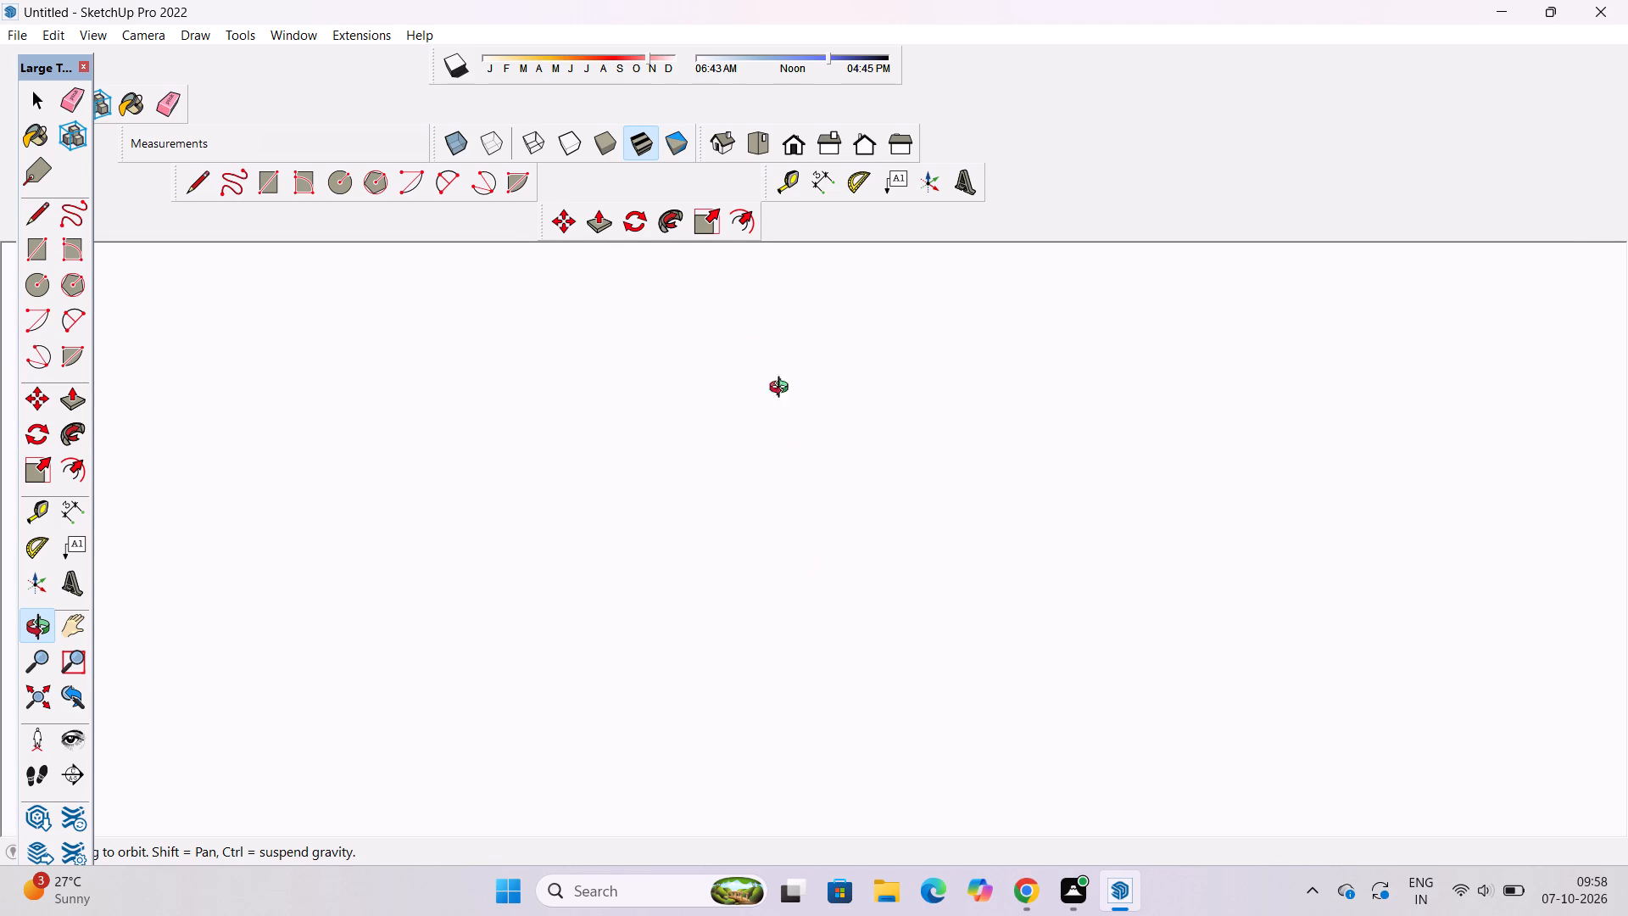
pyautogui.click(787, 143)
pyautogui.scroll(-12, 782, 338)
pyautogui.moveTo(1029, 402); pyautogui.dragTo(720, 499)
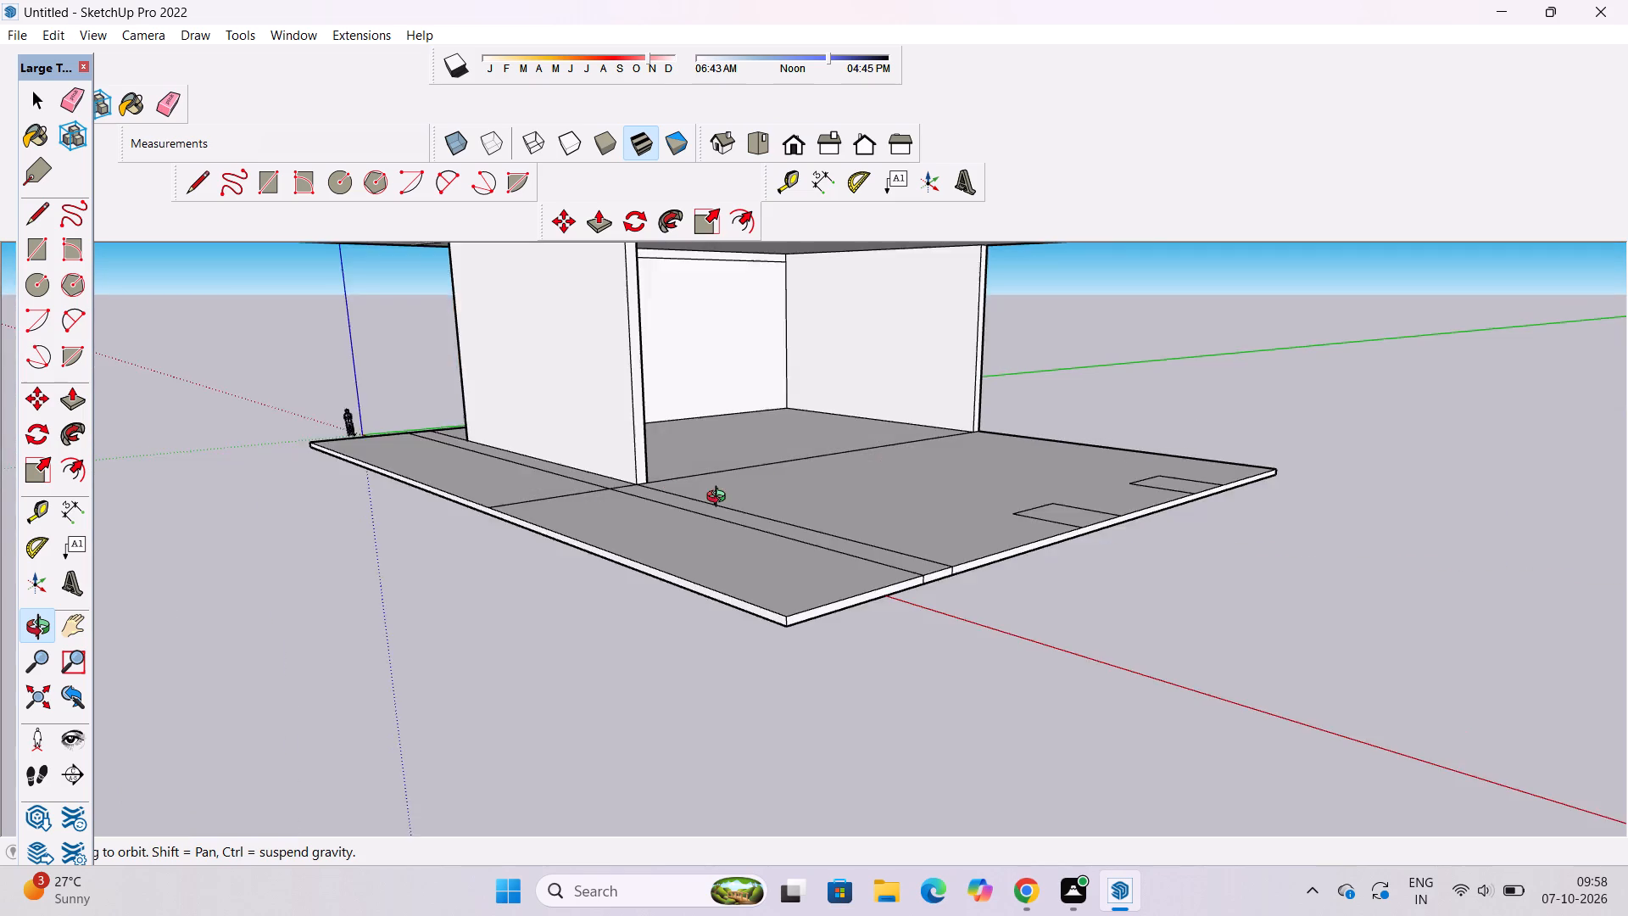
pyautogui.scroll(-5, 772, 456)
pyautogui.moveTo(827, 455); pyautogui.dragTo(702, 504)
pyautogui.scroll(3, 793, 479)
pyautogui.moveTo(821, 463); pyautogui.dragTo(660, 553)
pyautogui.scroll(7, 778, 500)
pyautogui.keyDown('shift'); pyautogui.moveTo(781, 480); pyautogui.dragTo(733, 528); pyautogui.keyUp('shift')
pyautogui.moveTo(740, 525); pyautogui.dragTo(750, 529)
pyautogui.press('t')
pyautogui.scroll(5, 790, 489)
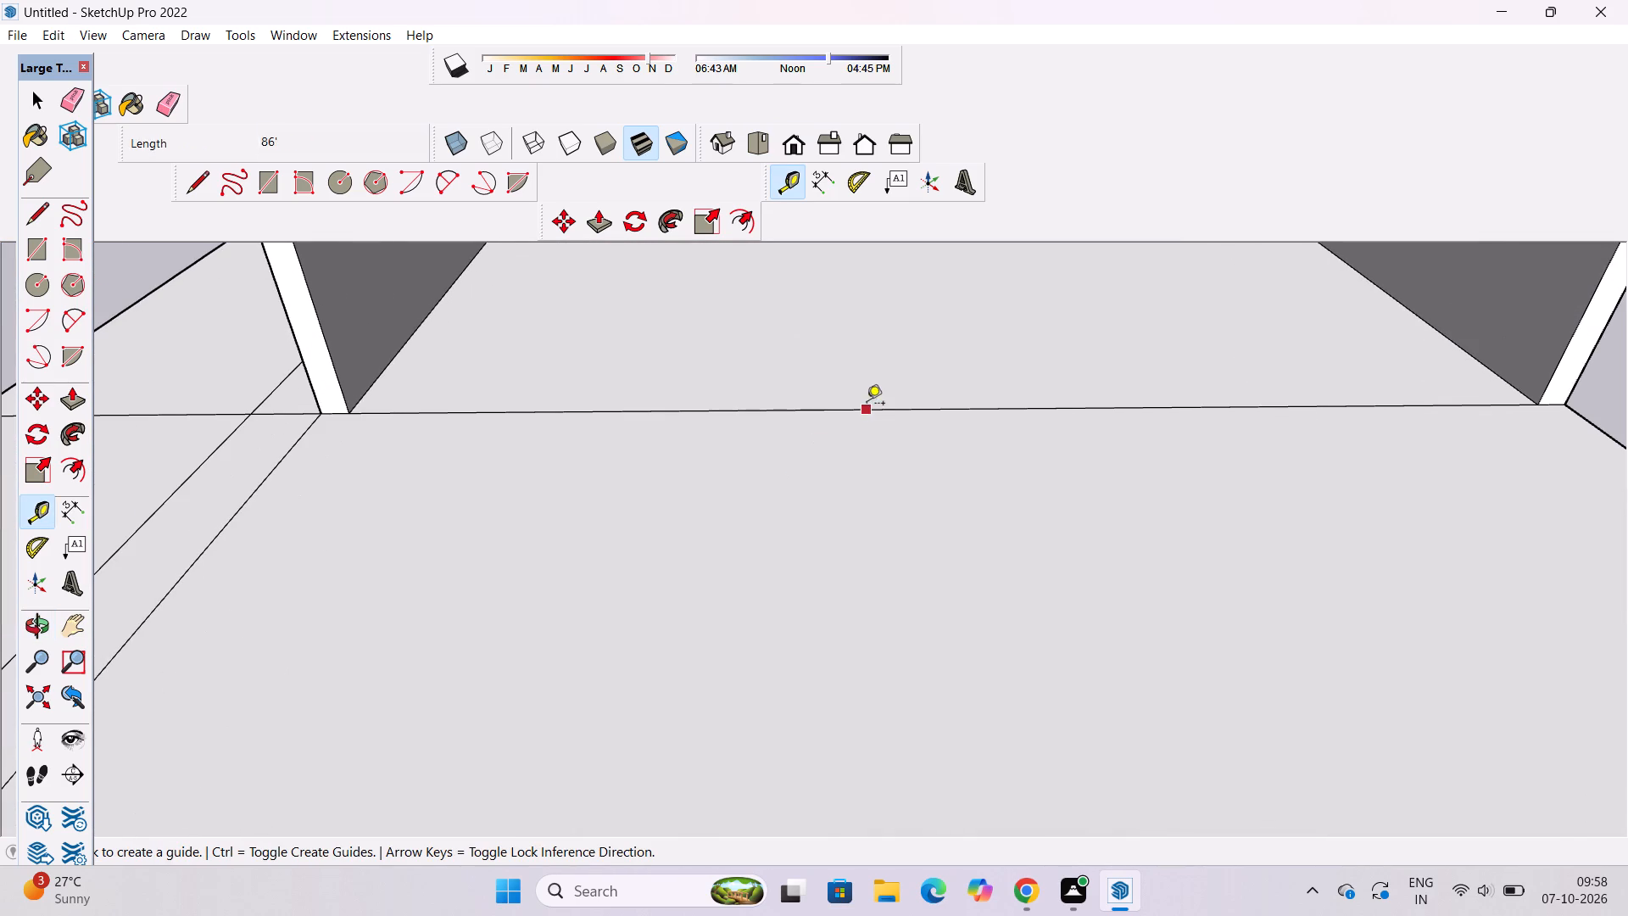
pyautogui.click(949, 411)
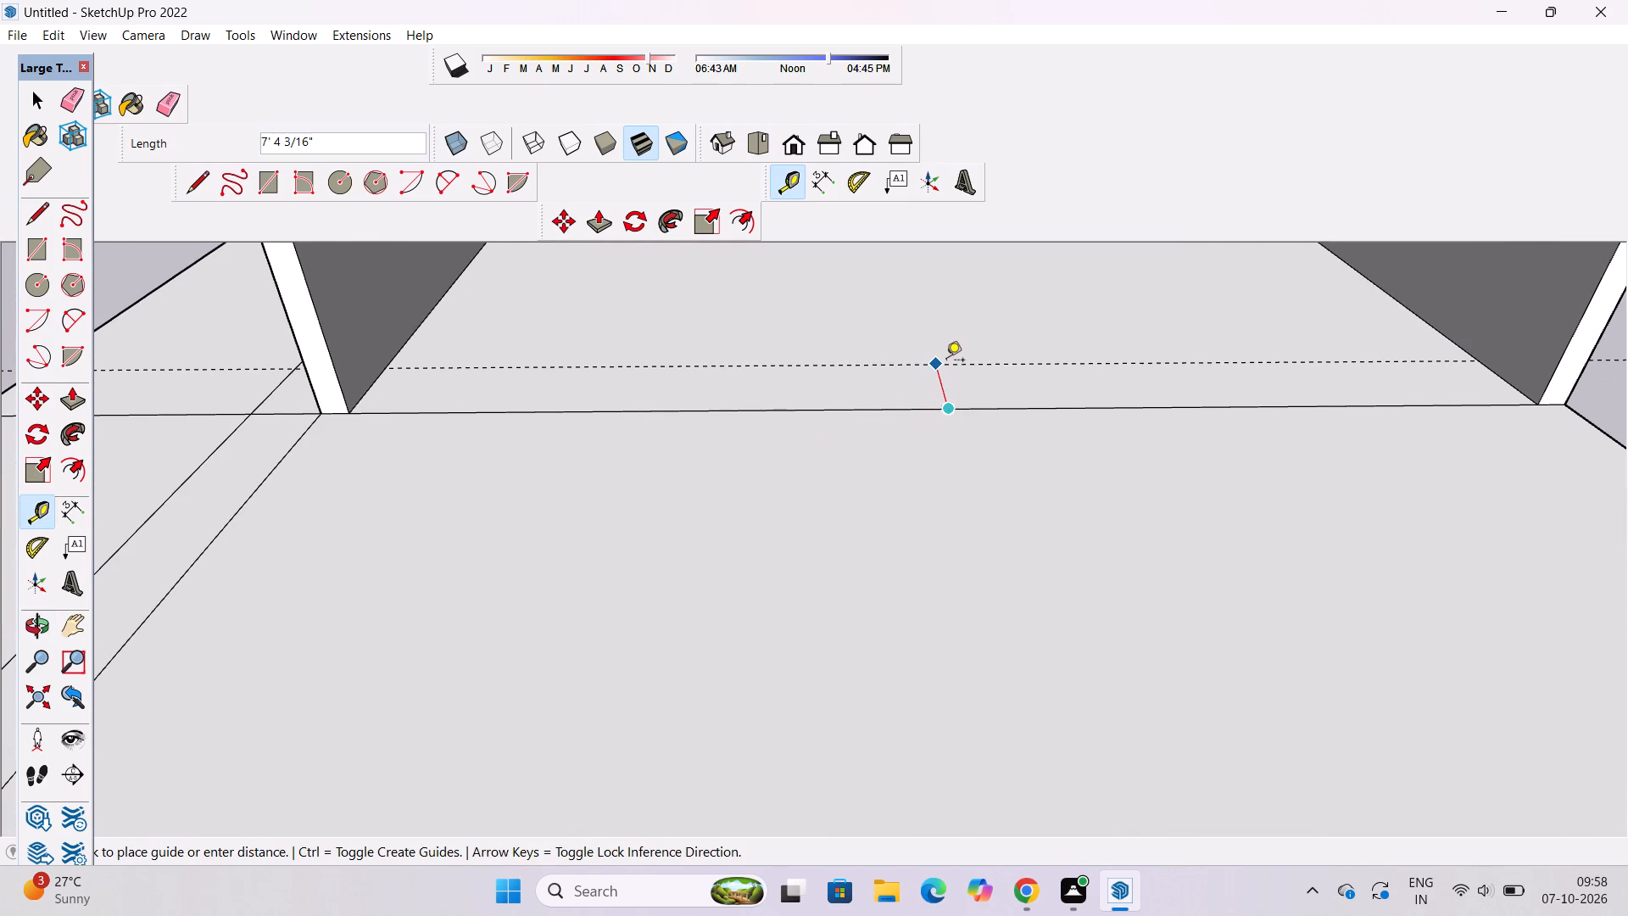
pyautogui.press('2')
pyautogui.press("'")
pyautogui.press('Return')
# Draw a line about 86' long on the floor along the guide, between the inner faces of the two side walls.
pyautogui.press('l')
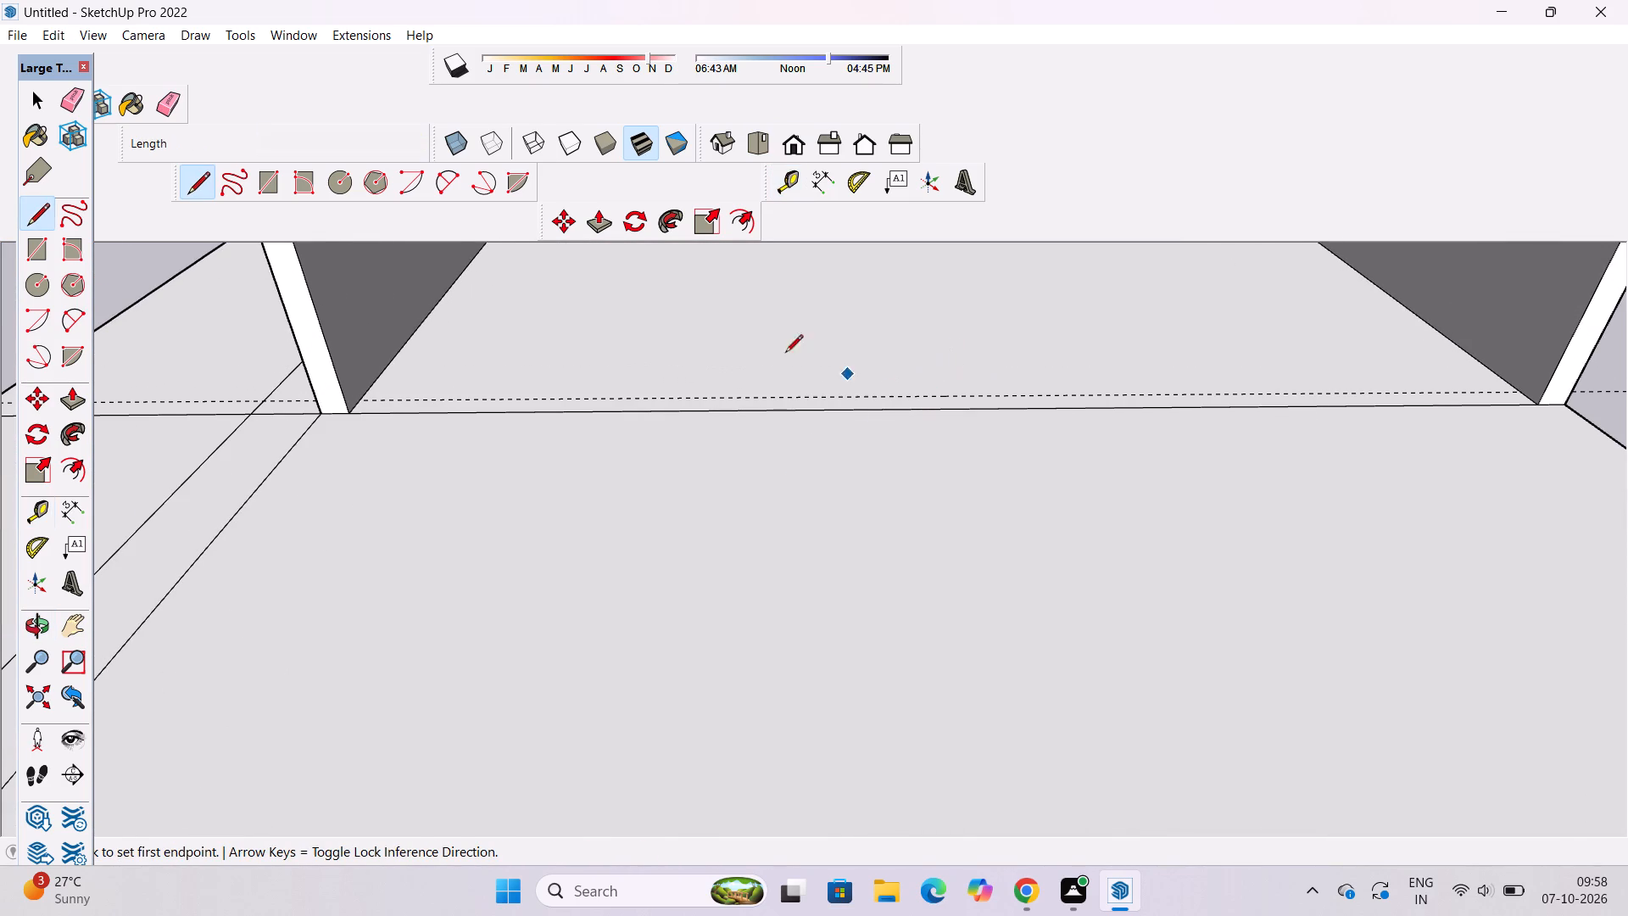
pyautogui.scroll(-4, 764, 352)
pyautogui.scroll(-1, 605, 377)
pyautogui.scroll(9, 1154, 388)
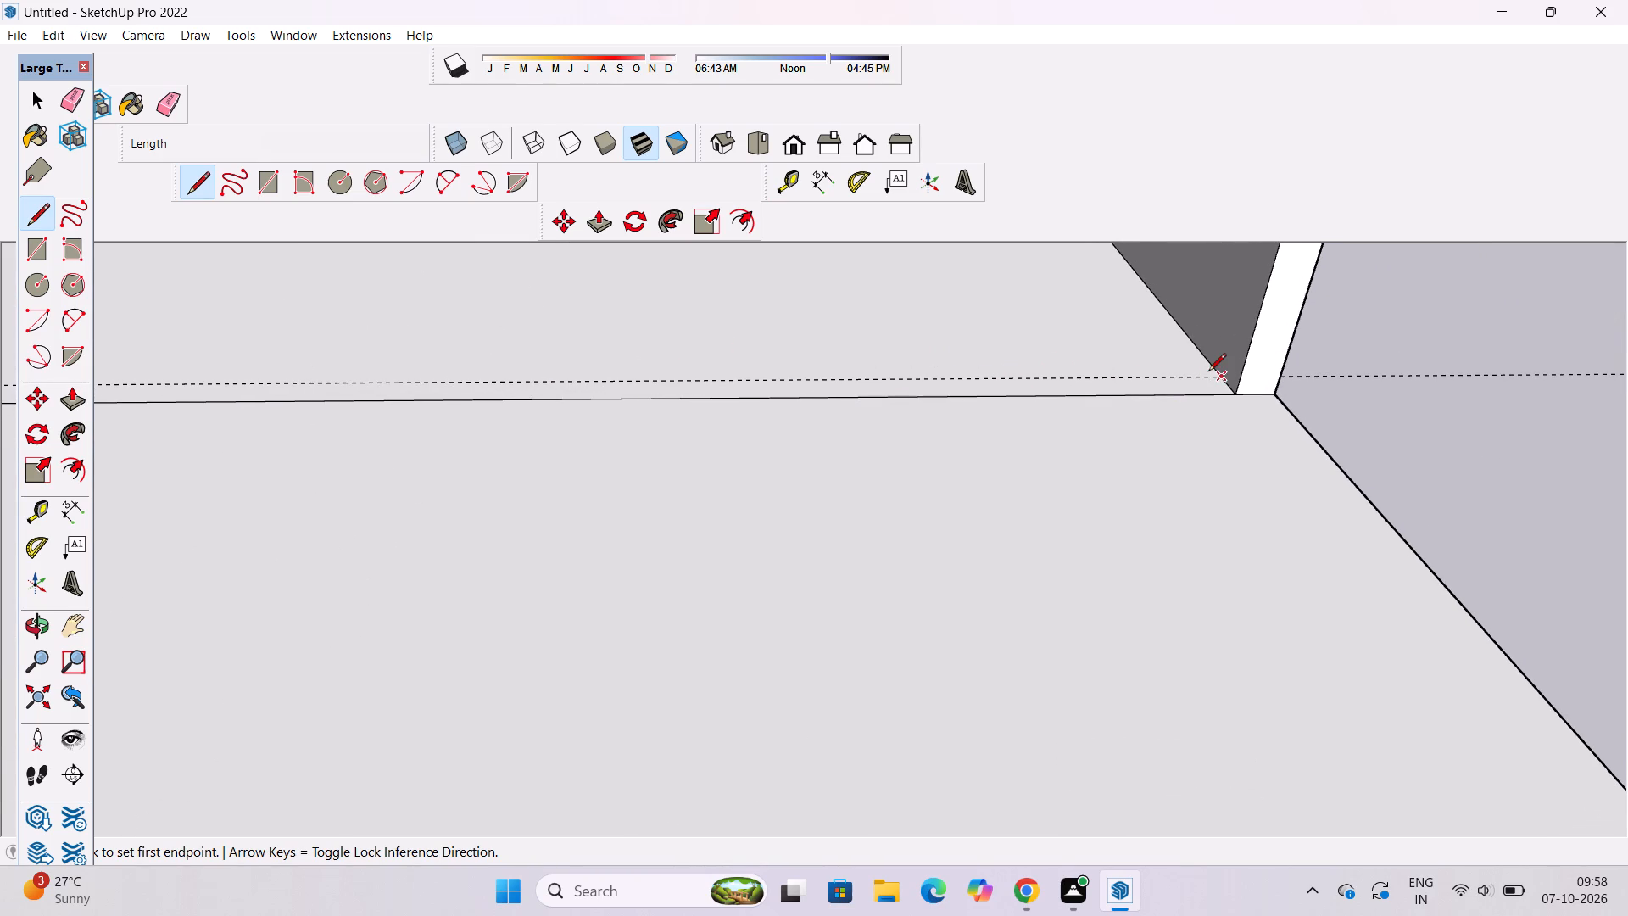
pyautogui.click(1223, 377)
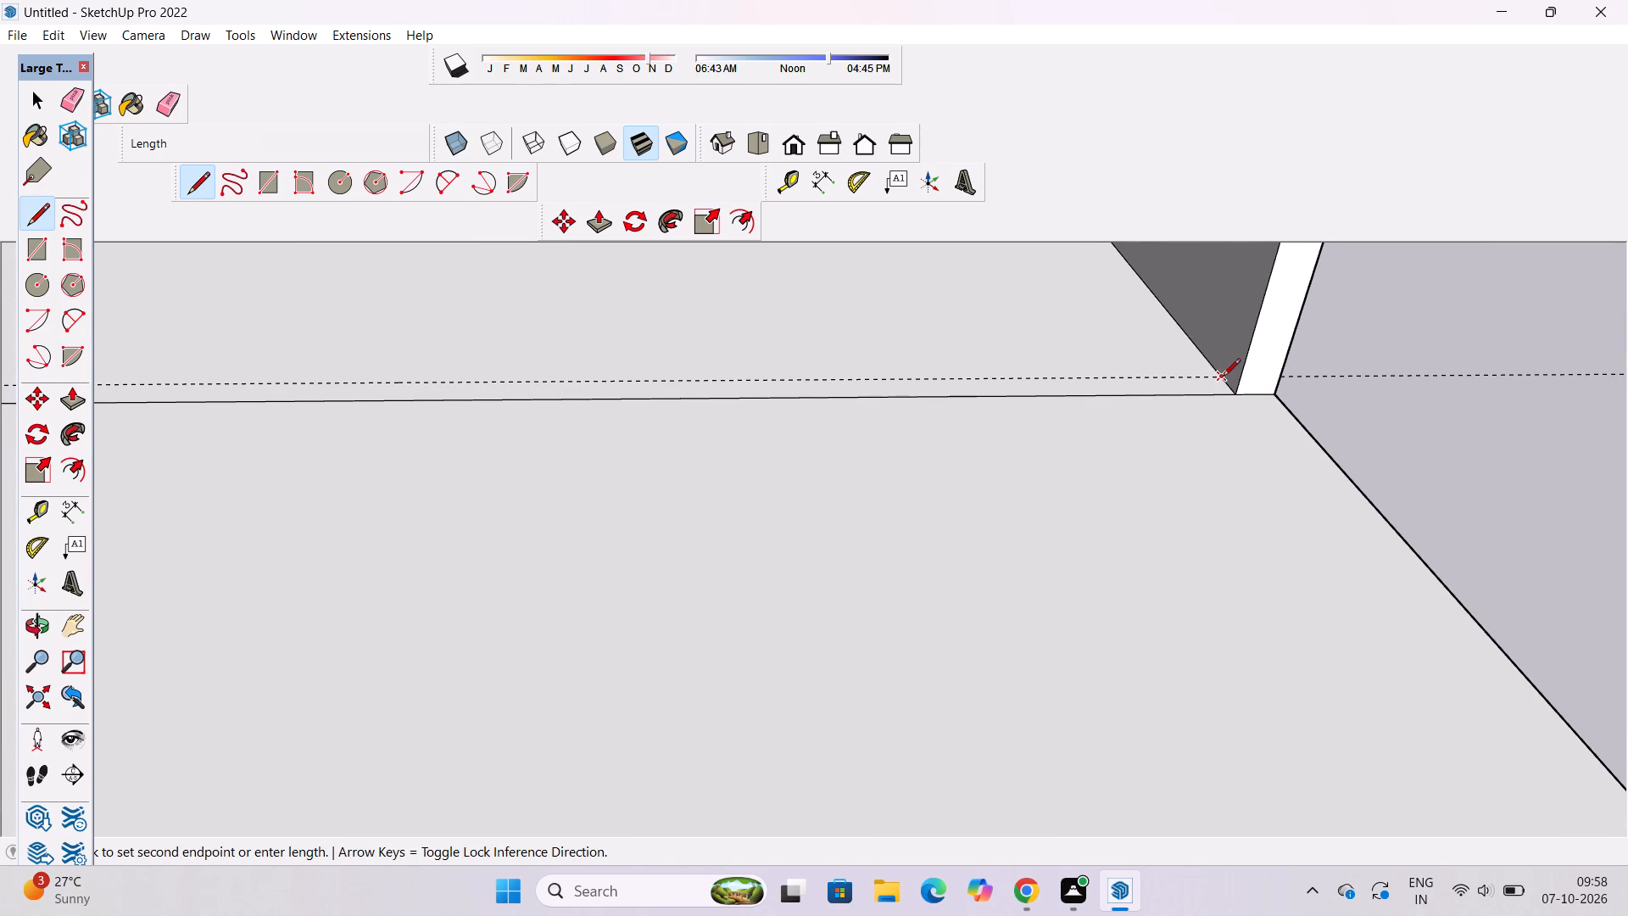
pyautogui.scroll(-6, 1223, 377)
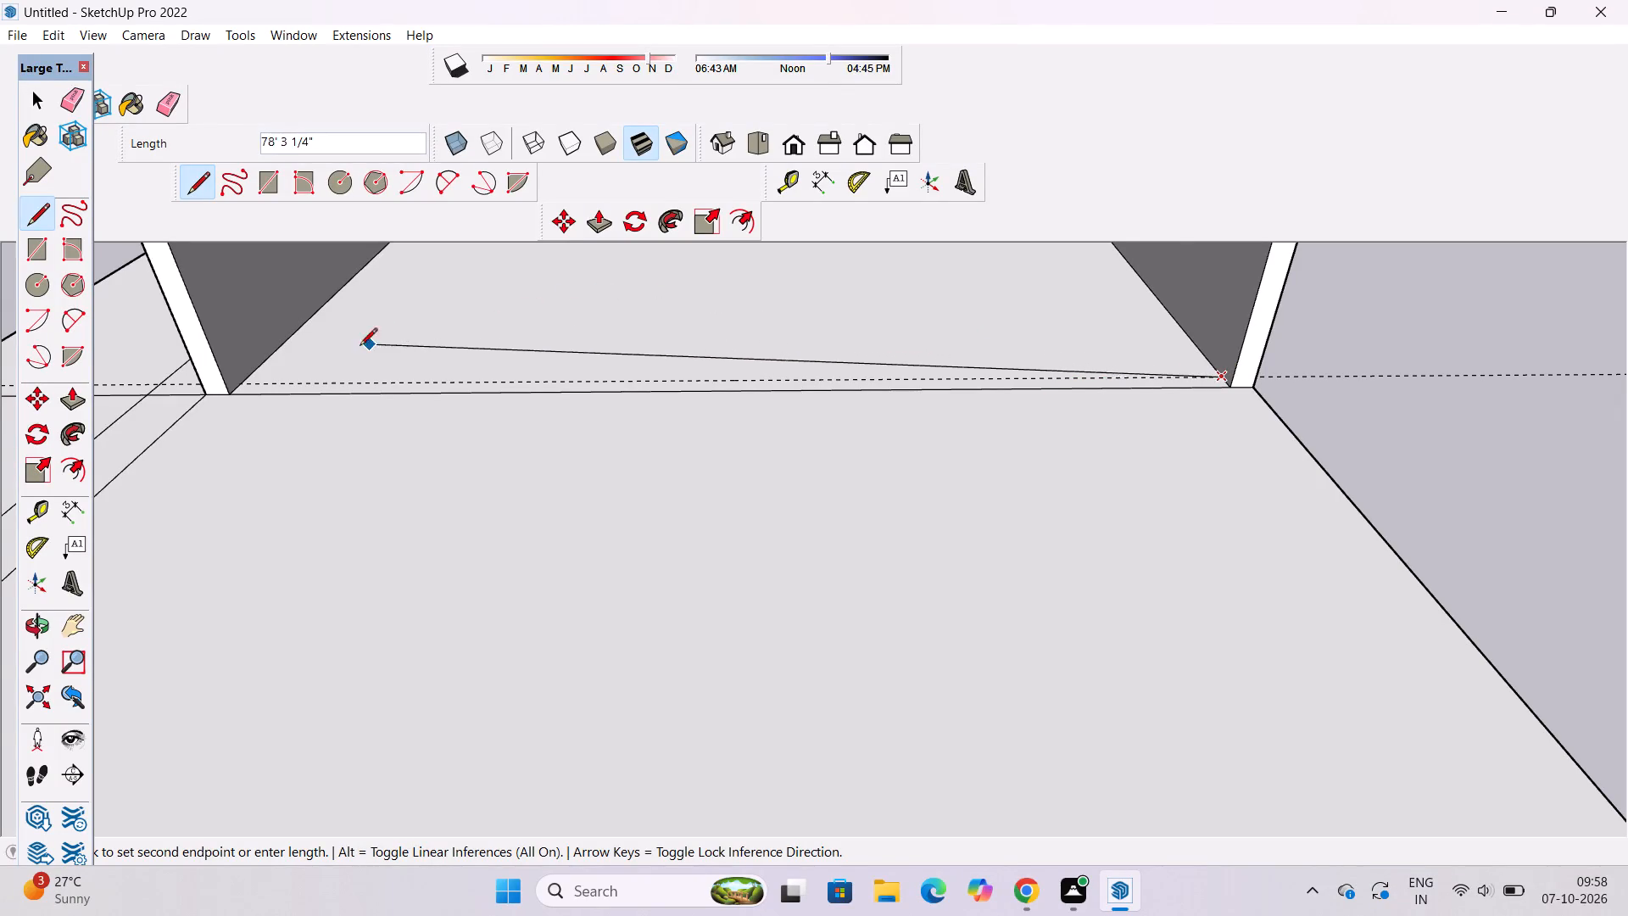
pyautogui.scroll(6, 263, 368)
pyautogui.click(230, 391)
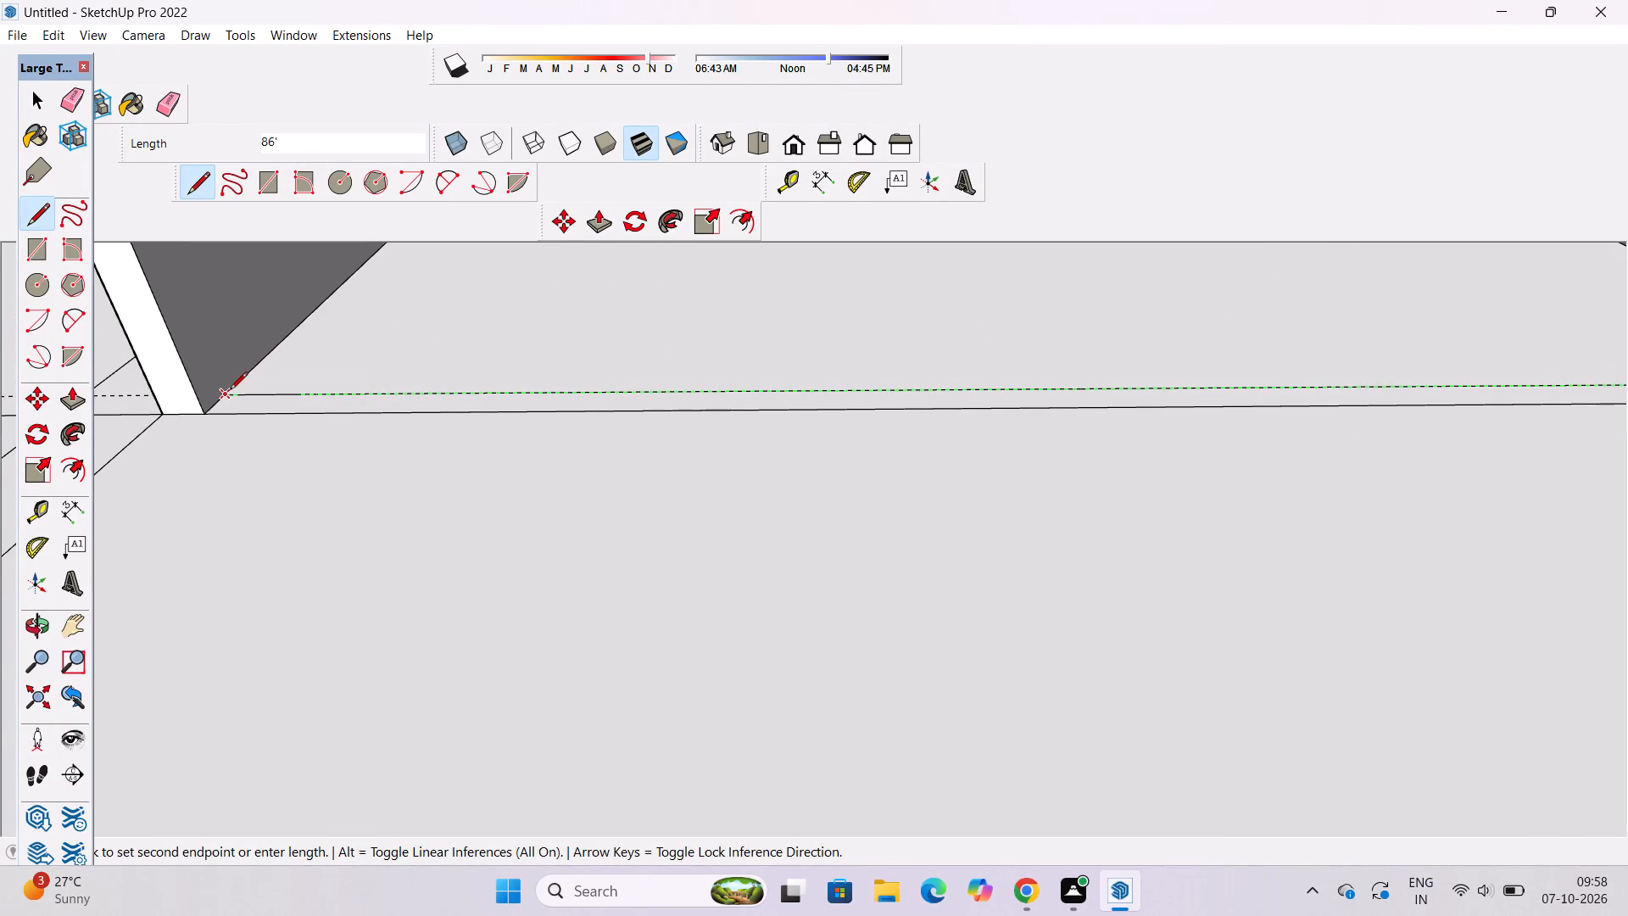
pyautogui.scroll(-9, 286, 363)
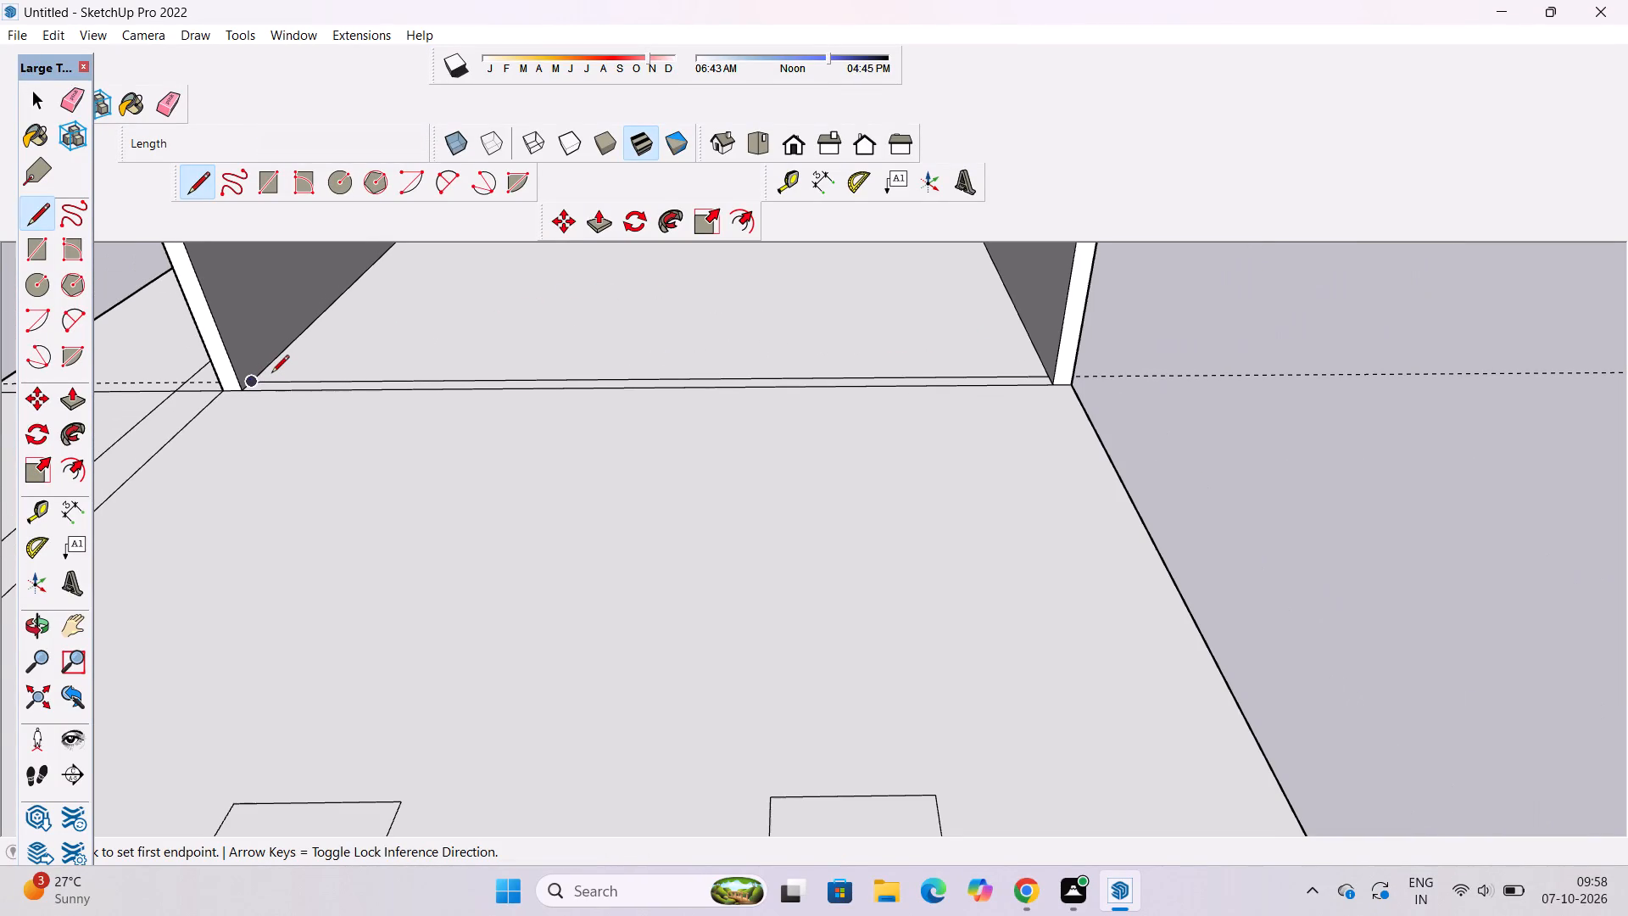
pyautogui.press('space')
# Erase the guide line running across the ground floor's open end.
pyautogui.write('e')
pyautogui.scroll(-5, 309, 360)
pyautogui.moveTo(934, 364); pyautogui.dragTo(940, 380)
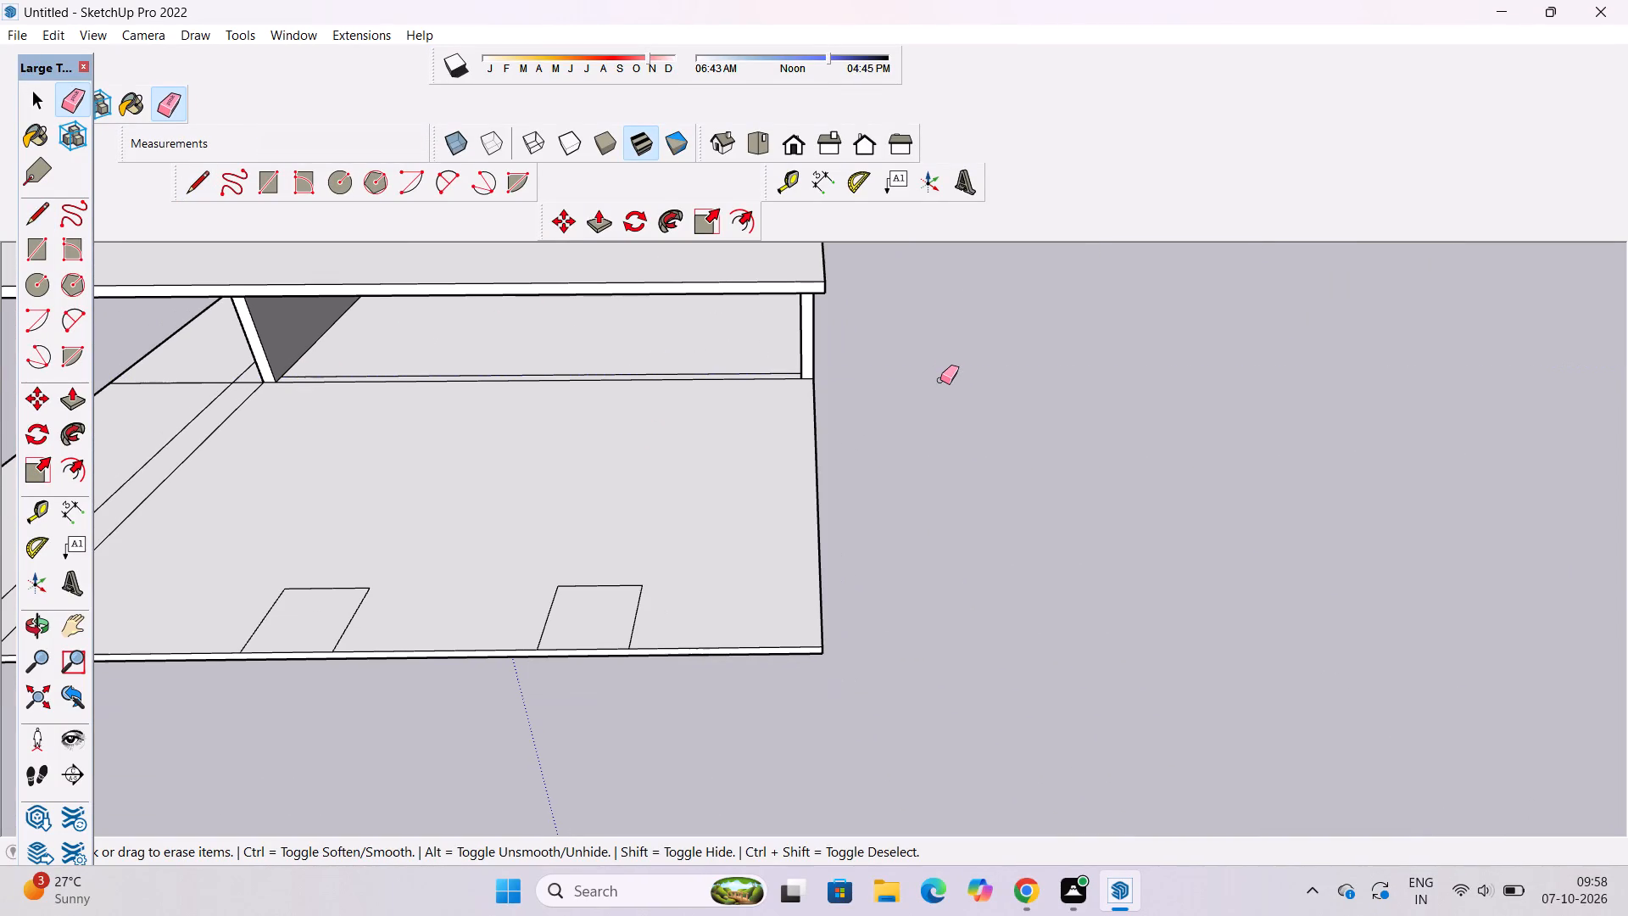
# Push/Pull the narrow floor strip between the side walls up to the underside of the slab above.
pyautogui.press('o')
pyautogui.scroll(-5, 834, 422)
pyautogui.moveTo(672, 454); pyautogui.dragTo(1058, 451)
pyautogui.scroll(4, 622, 600)
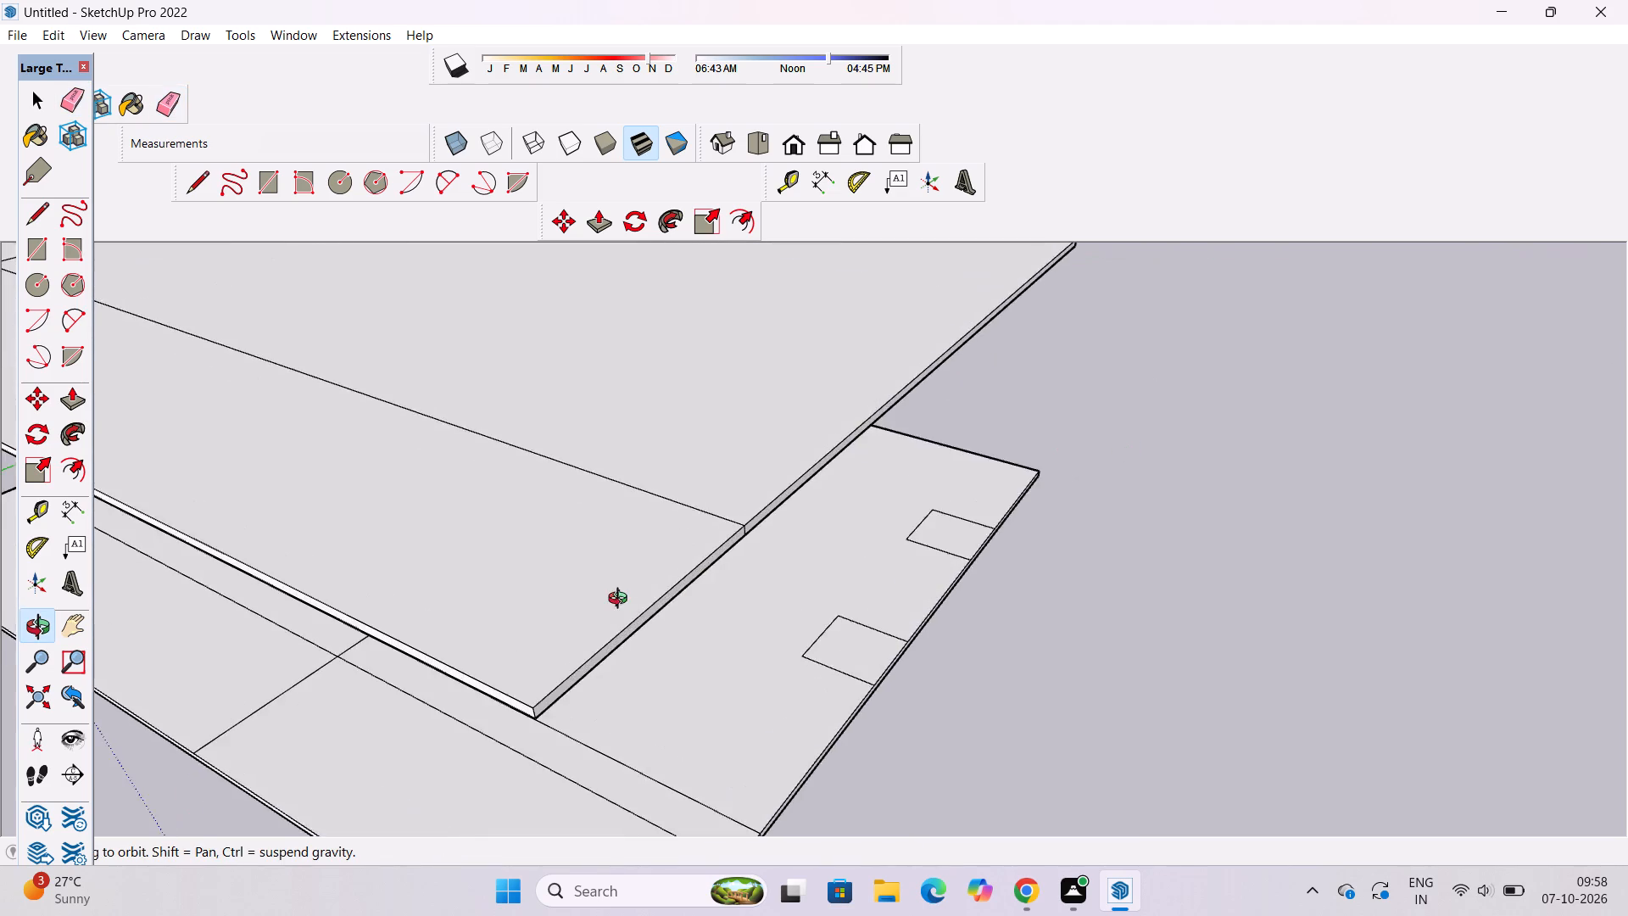
pyautogui.moveTo(615, 611); pyautogui.dragTo(589, 488)
pyautogui.scroll(4, 619, 539)
pyautogui.keyDown('shift'); pyautogui.moveTo(635, 505); pyautogui.dragTo(680, 444); pyautogui.keyUp('shift')
pyautogui.moveTo(691, 433); pyautogui.dragTo(641, 455)
pyautogui.scroll(-4, 638, 457)
pyautogui.keyDown('shift'); pyautogui.moveTo(730, 467); pyautogui.dragTo(588, 473); pyautogui.keyUp('shift')
pyautogui.click(586, 472)
pyautogui.moveTo(586, 472); pyautogui.dragTo(783, 528)
pyautogui.keyDown('shift'); pyautogui.moveTo(783, 528); pyautogui.dragTo(705, 480); pyautogui.keyUp('shift')
pyautogui.press('p')
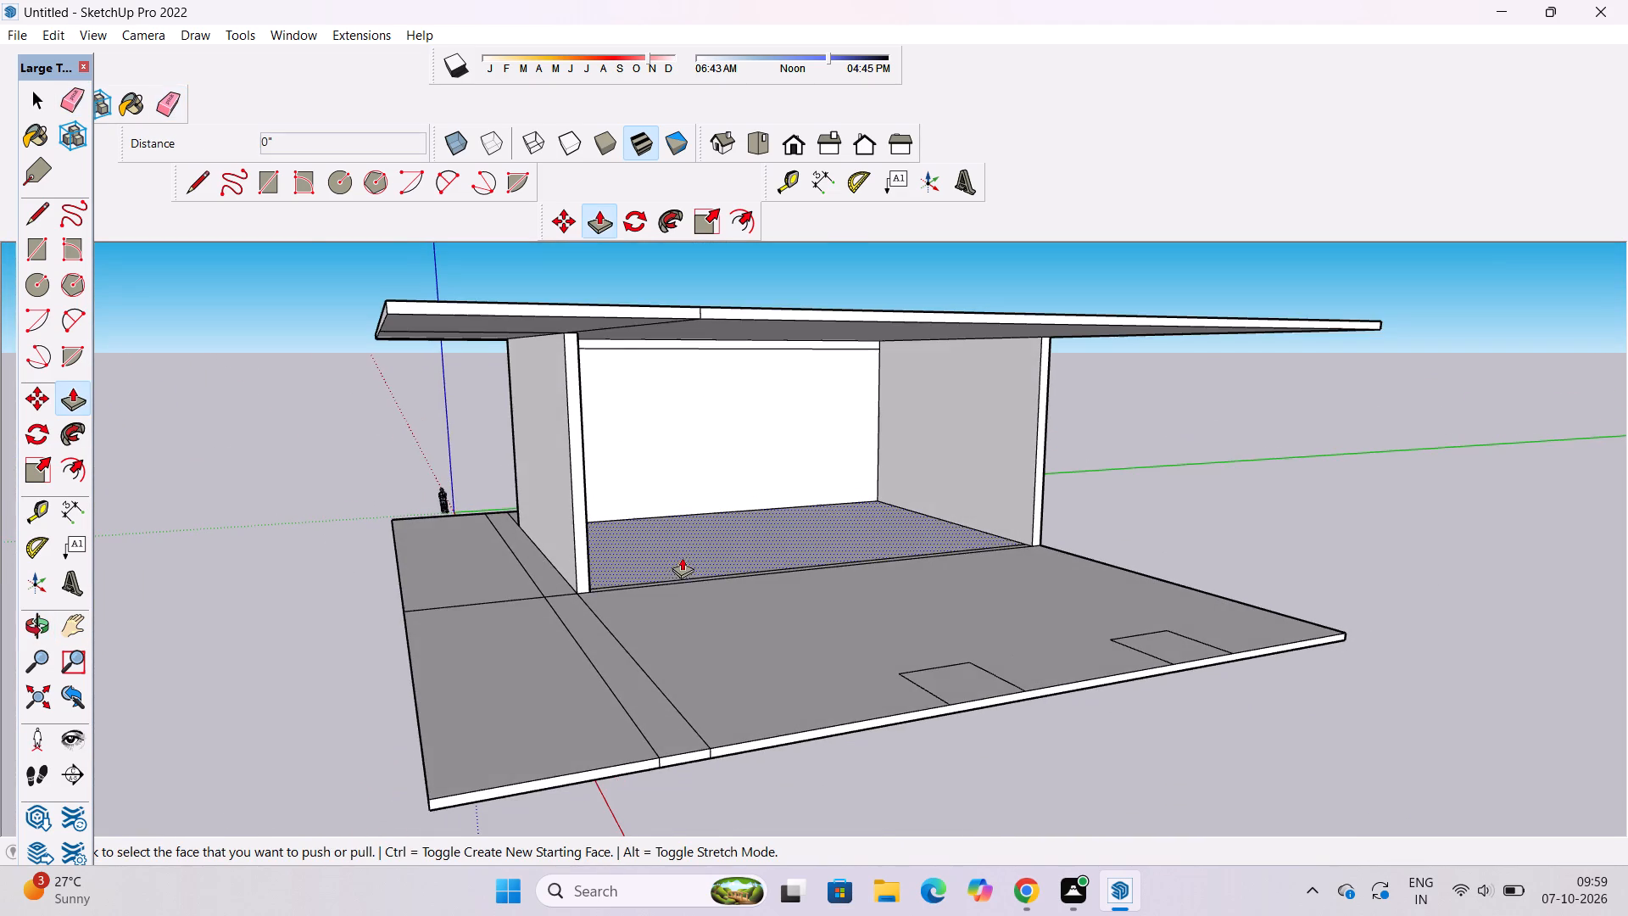
pyautogui.scroll(10, 660, 571)
pyautogui.click(625, 595)
pyautogui.scroll(-5, 630, 556)
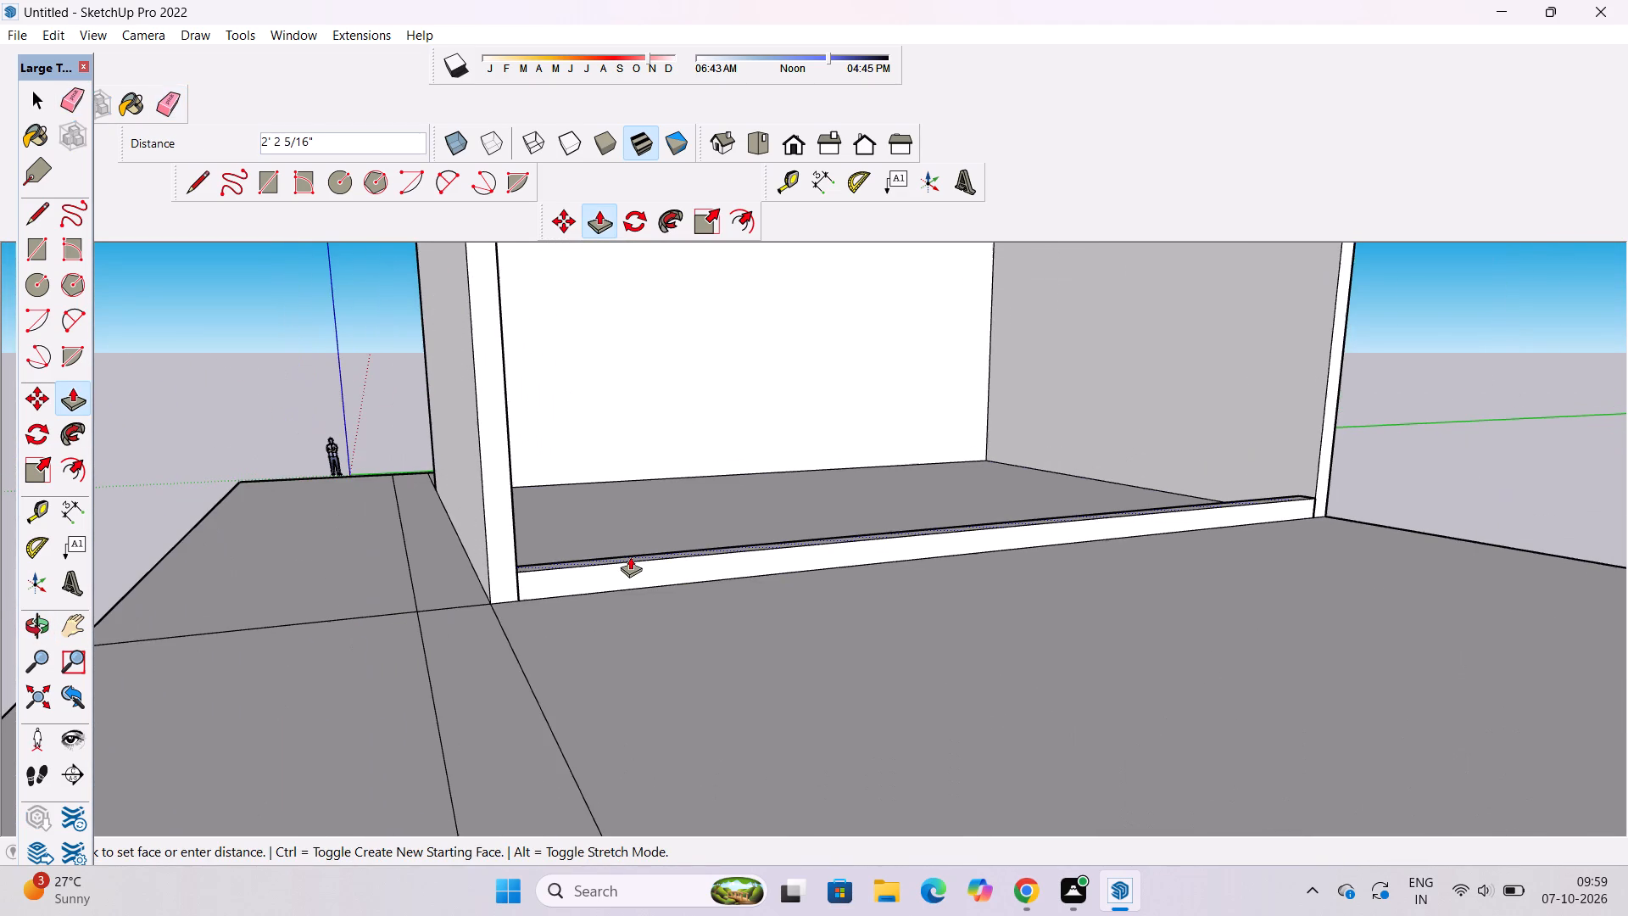
pyautogui.scroll(-7, 630, 556)
pyautogui.scroll(4, 633, 479)
pyautogui.scroll(-4, 622, 437)
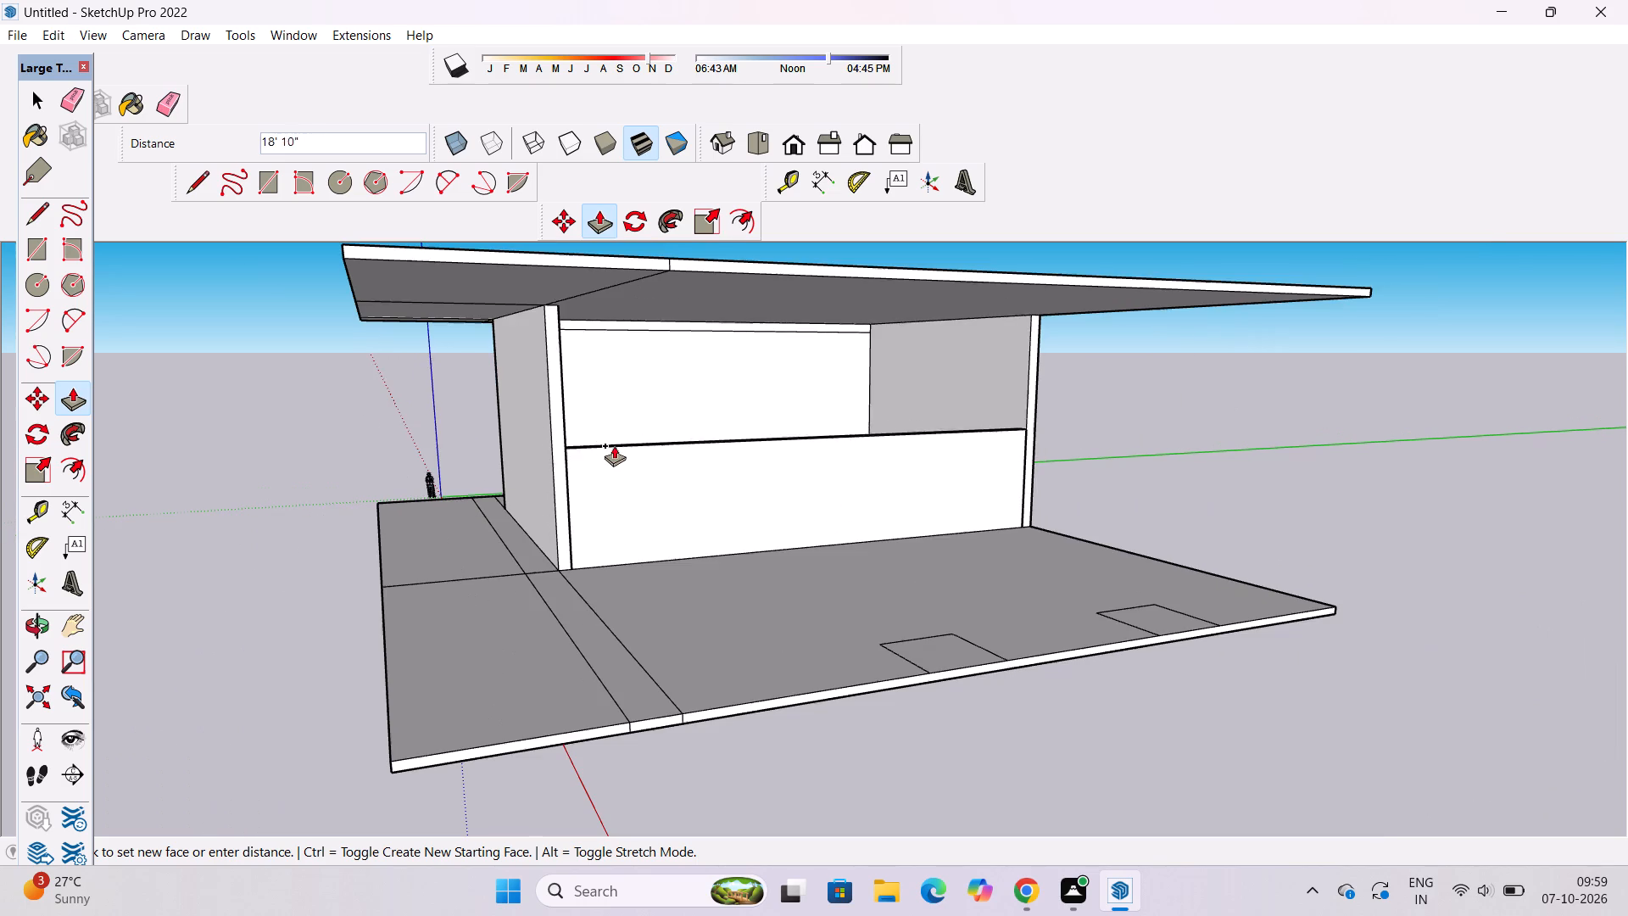
pyautogui.click(561, 300)
pyautogui.press('space')
pyautogui.write('v')
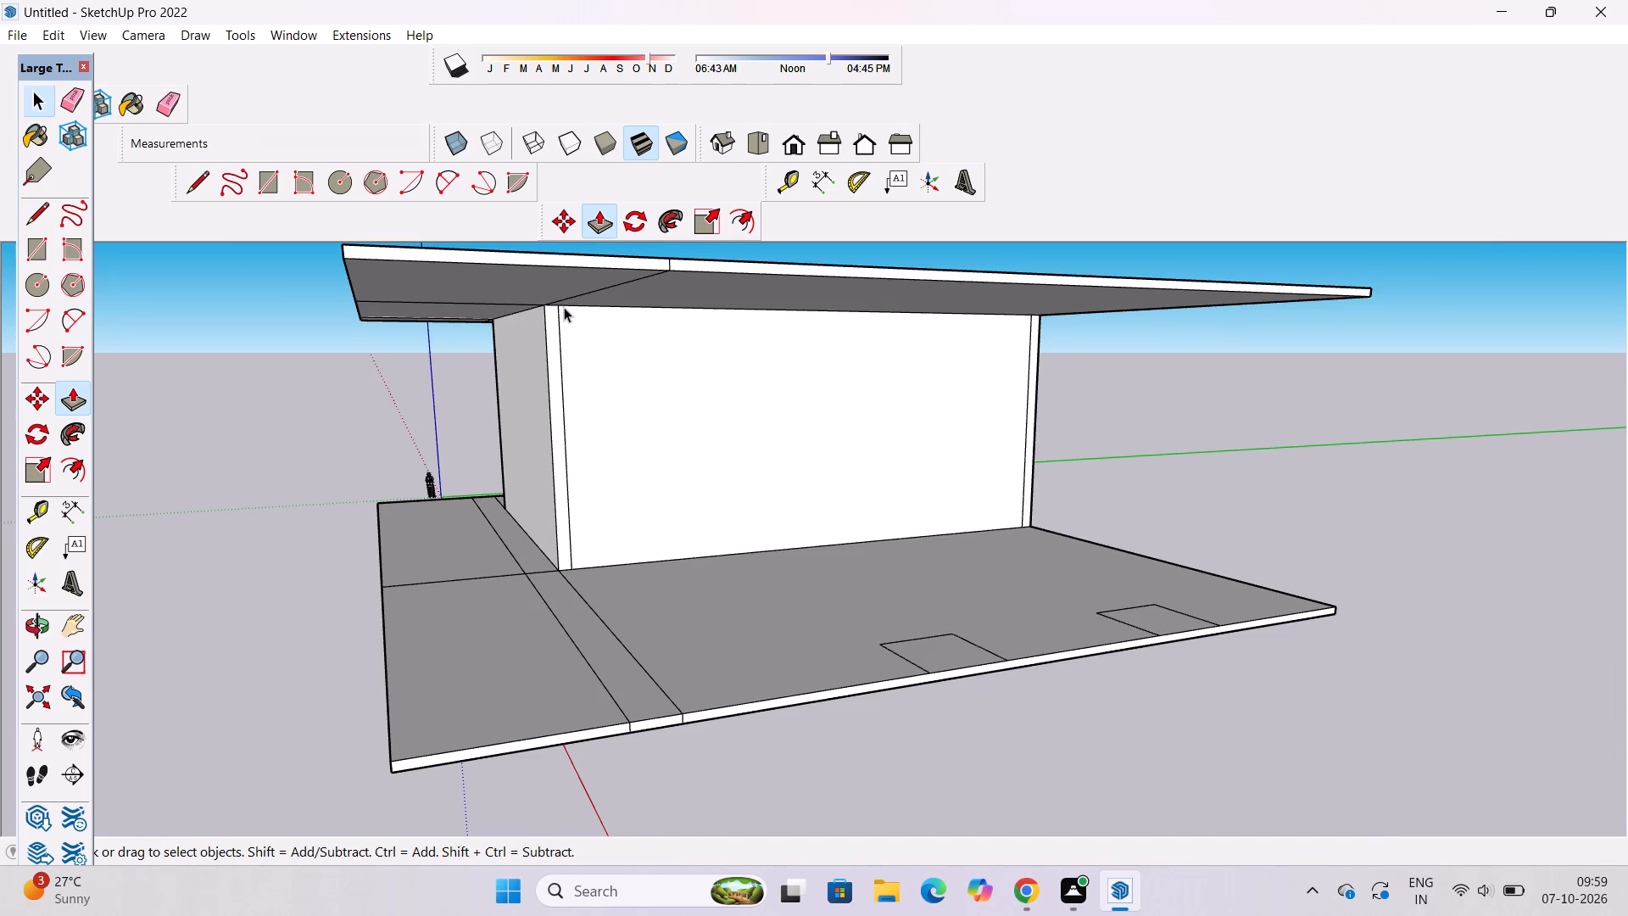
# Examine the new front wall between the two slabs from several angles.
pyautogui.press('space')
pyautogui.write('o')
pyautogui.scroll(-5, 568, 320)
pyautogui.moveTo(744, 365); pyautogui.dragTo(635, 399)
pyautogui.scroll(2, 630, 417)
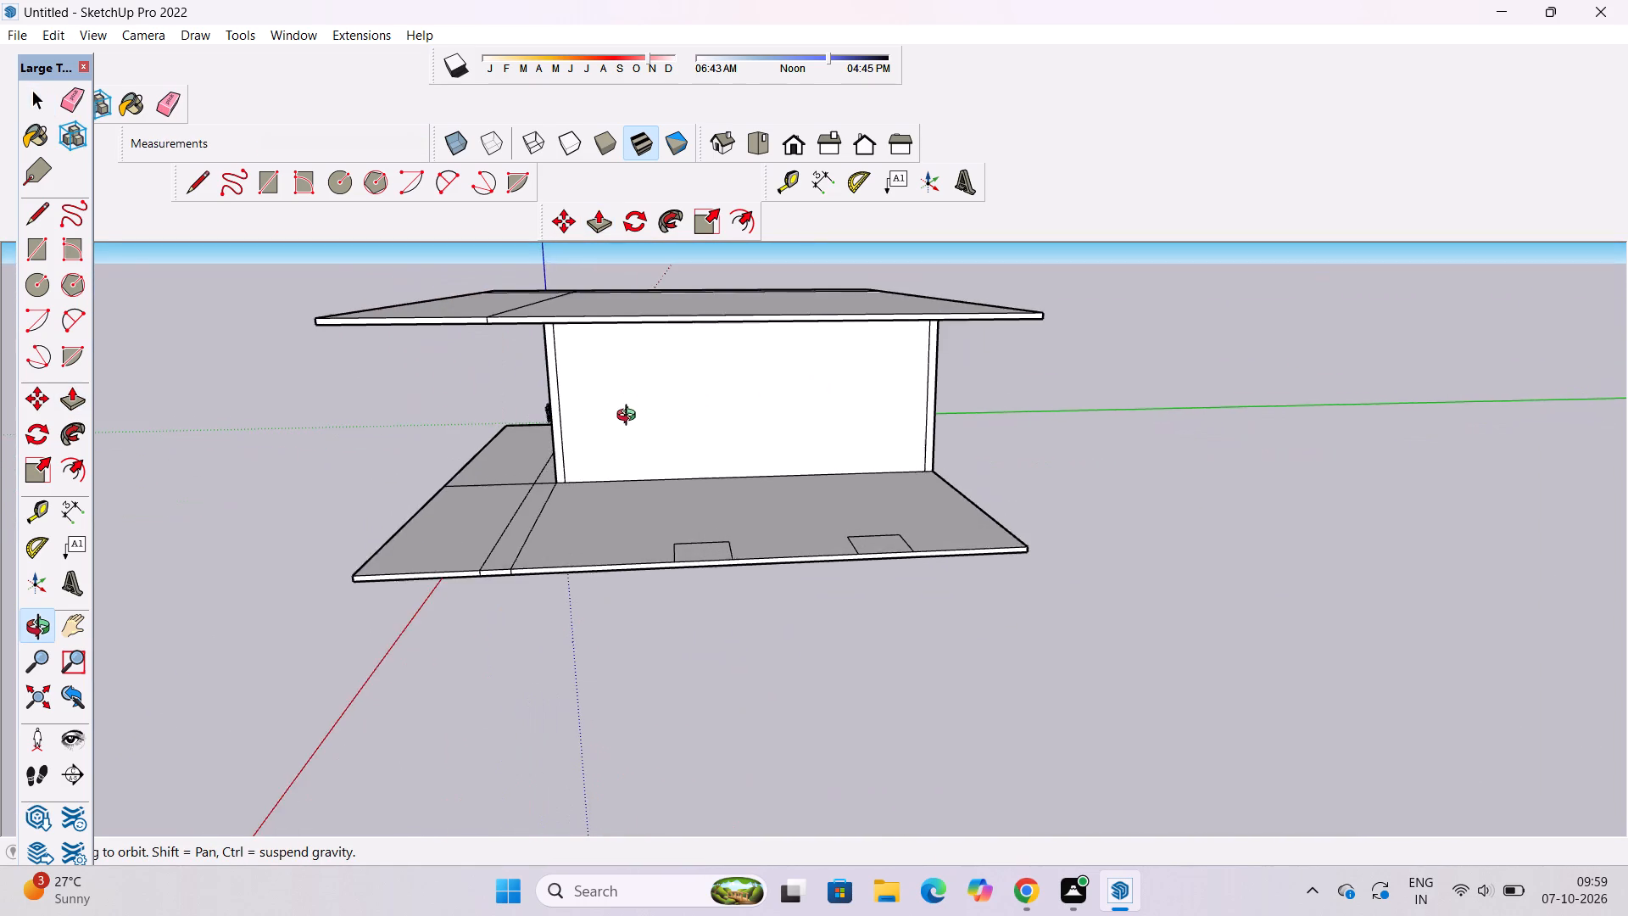
pyautogui.moveTo(661, 417); pyautogui.dragTo(618, 437)
pyautogui.scroll(-4, 618, 437)
pyautogui.keyDown('shift'); pyautogui.moveTo(616, 437); pyautogui.dragTo(622, 478); pyautogui.keyUp('shift')
pyautogui.scroll(4, 625, 482)
pyautogui.click(625, 482)
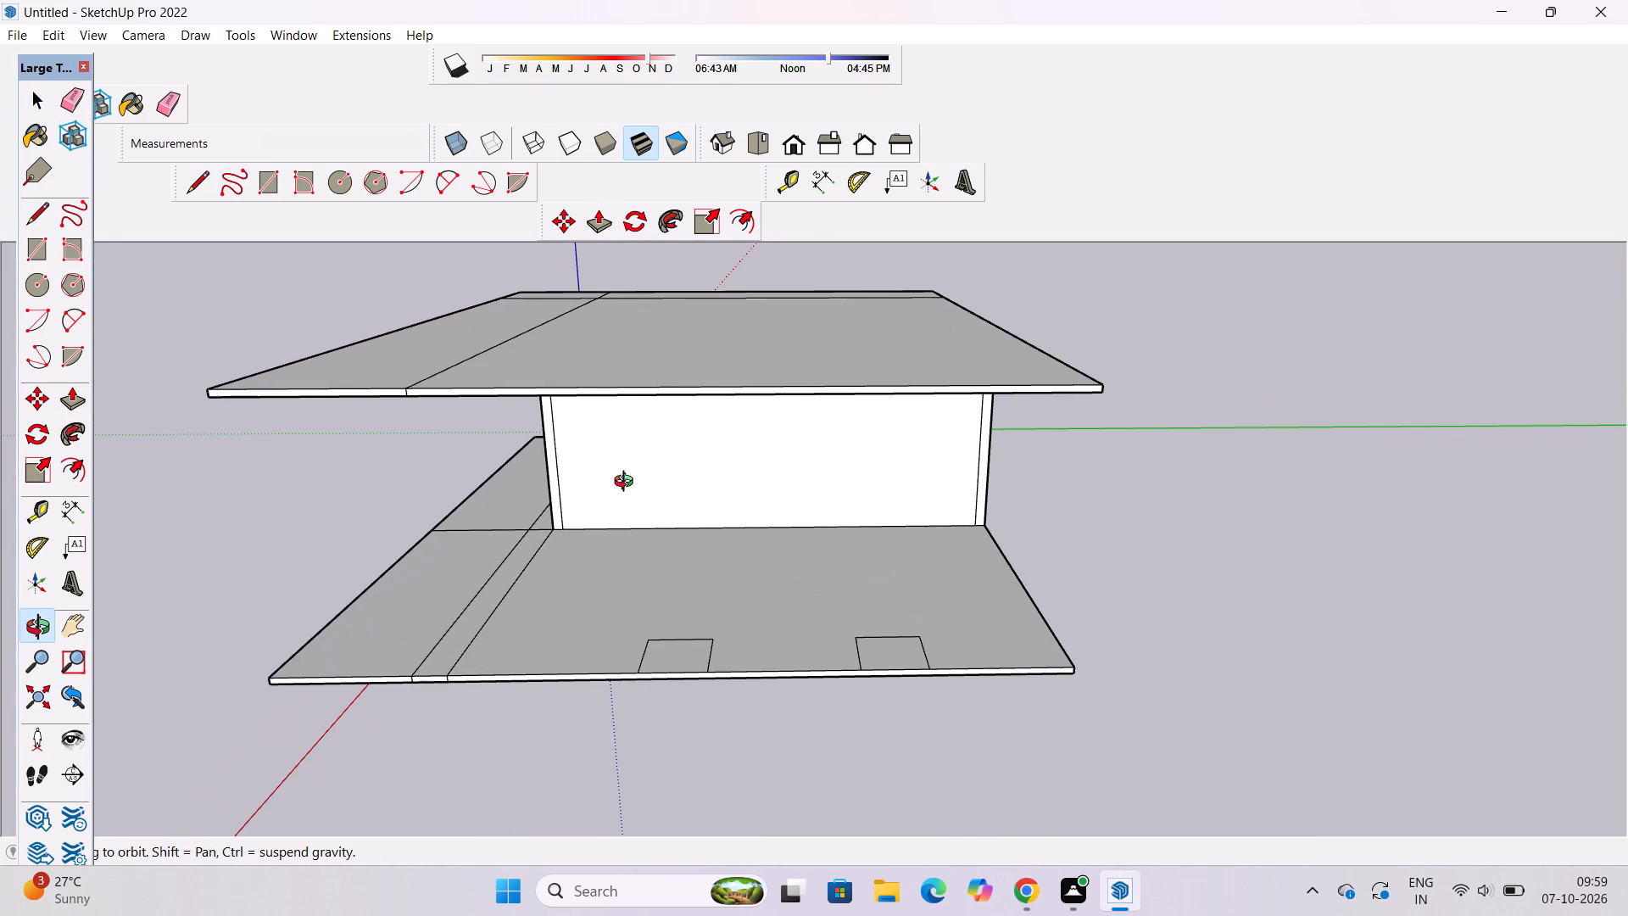
pyautogui.scroll(-2, 665, 478)
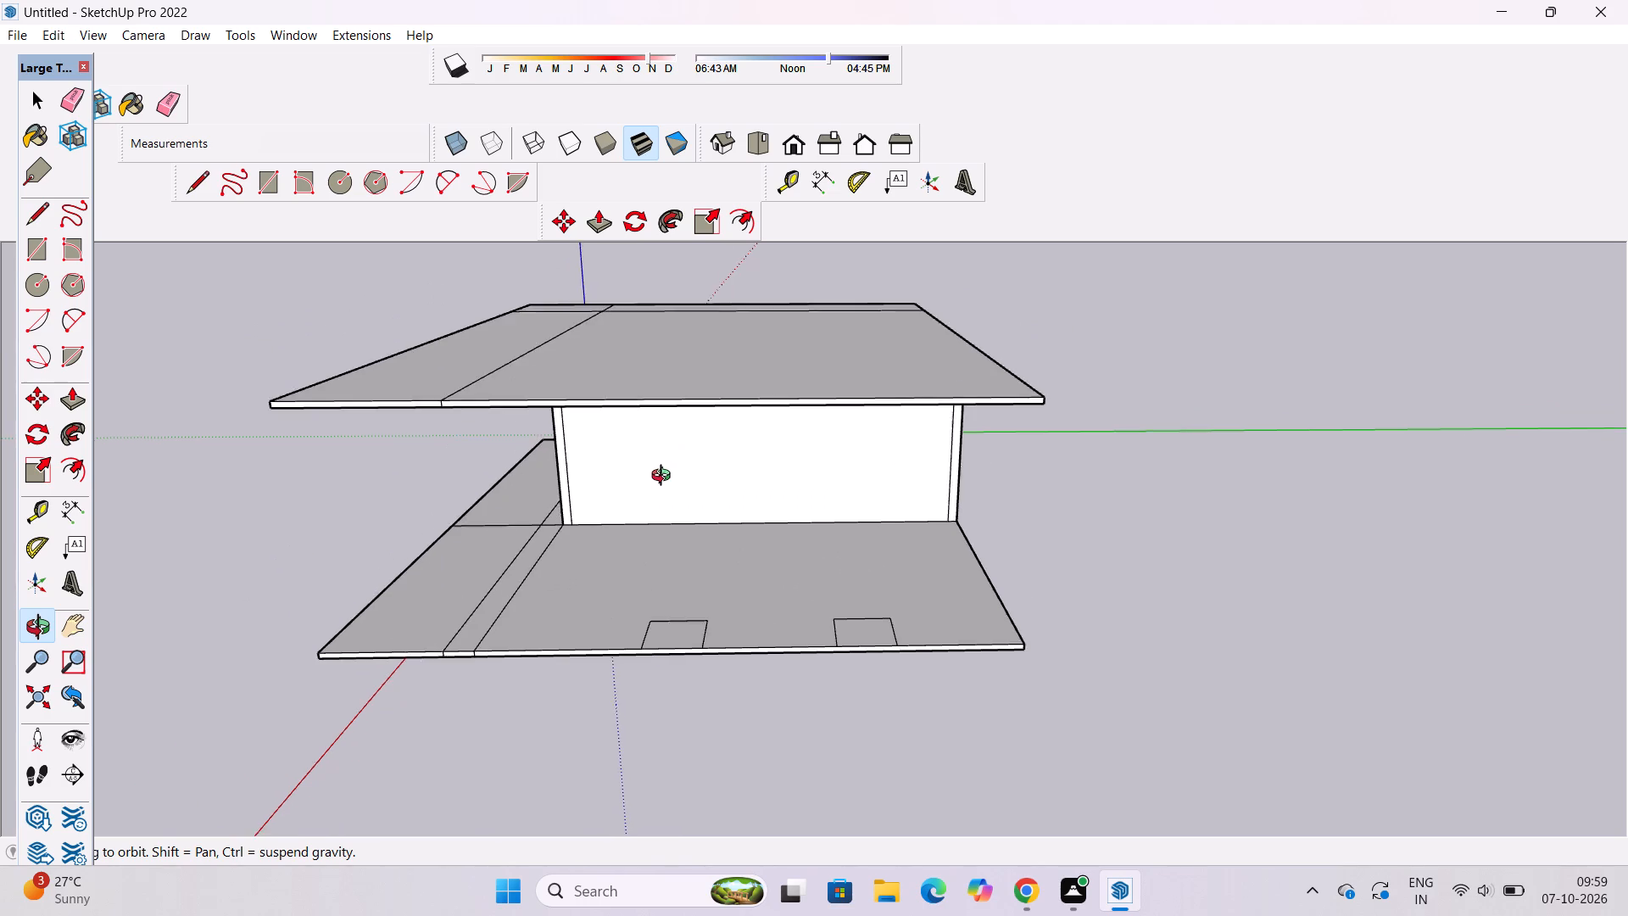
pyautogui.scroll(-2, 665, 478)
pyautogui.moveTo(659, 481); pyautogui.dragTo(764, 518)
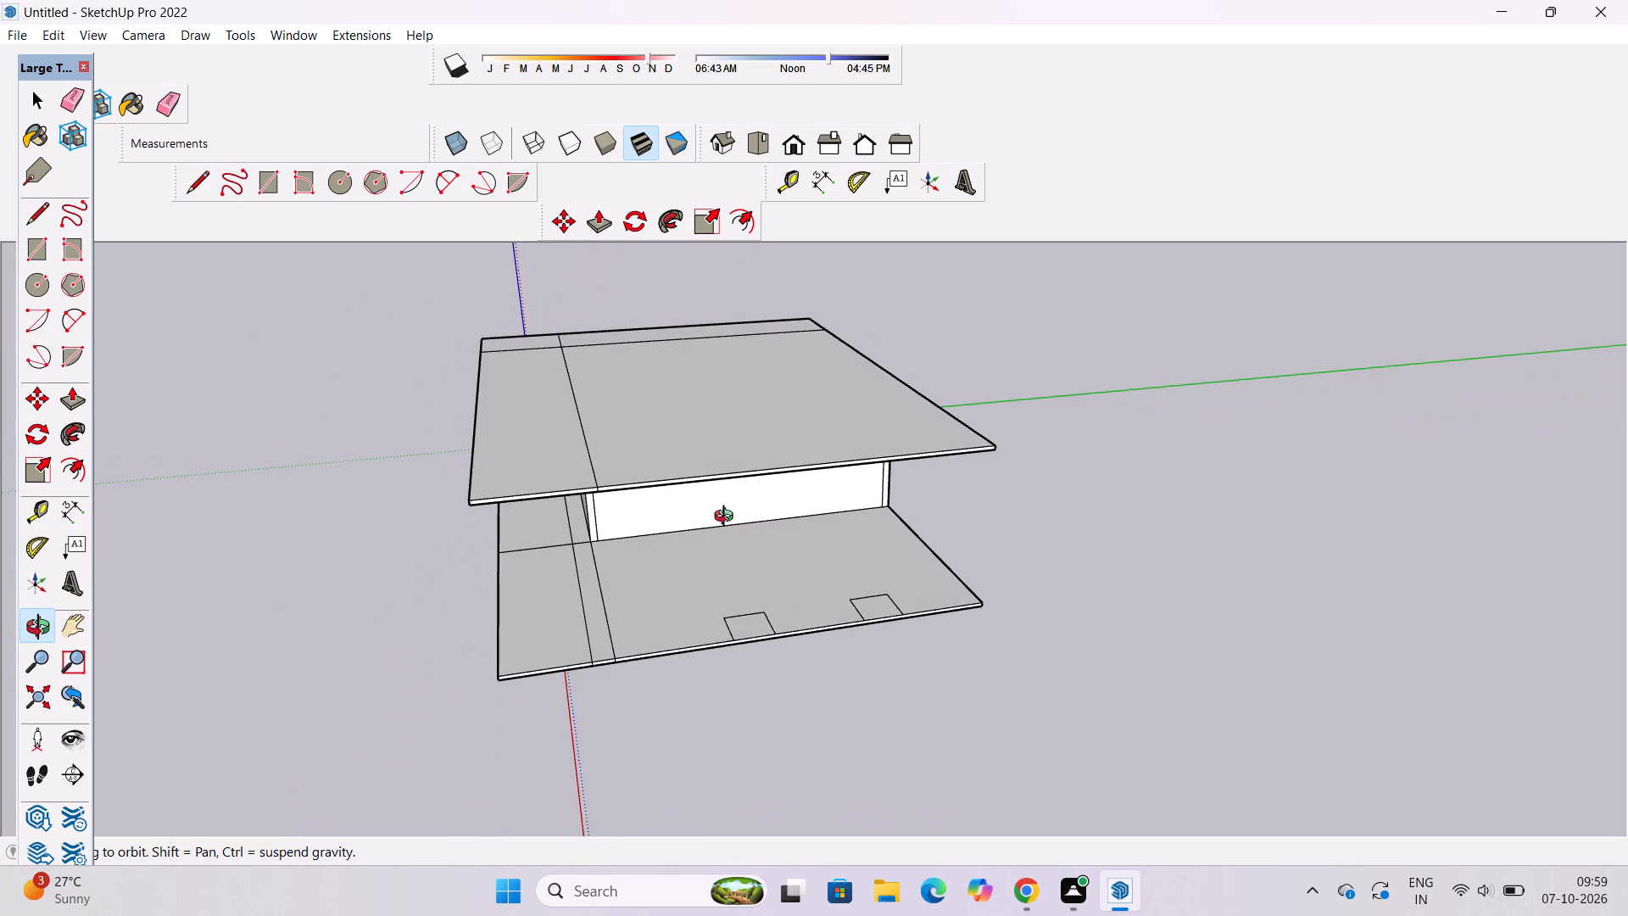
pyautogui.scroll(-1, 728, 518)
pyautogui.keyDown('shift'); pyautogui.moveTo(728, 519); pyautogui.dragTo(739, 462); pyautogui.keyUp('shift')
pyautogui.scroll(4, 726, 478)
pyautogui.moveTo(723, 478); pyautogui.dragTo(710, 398)
pyautogui.scroll(1, 707, 400)
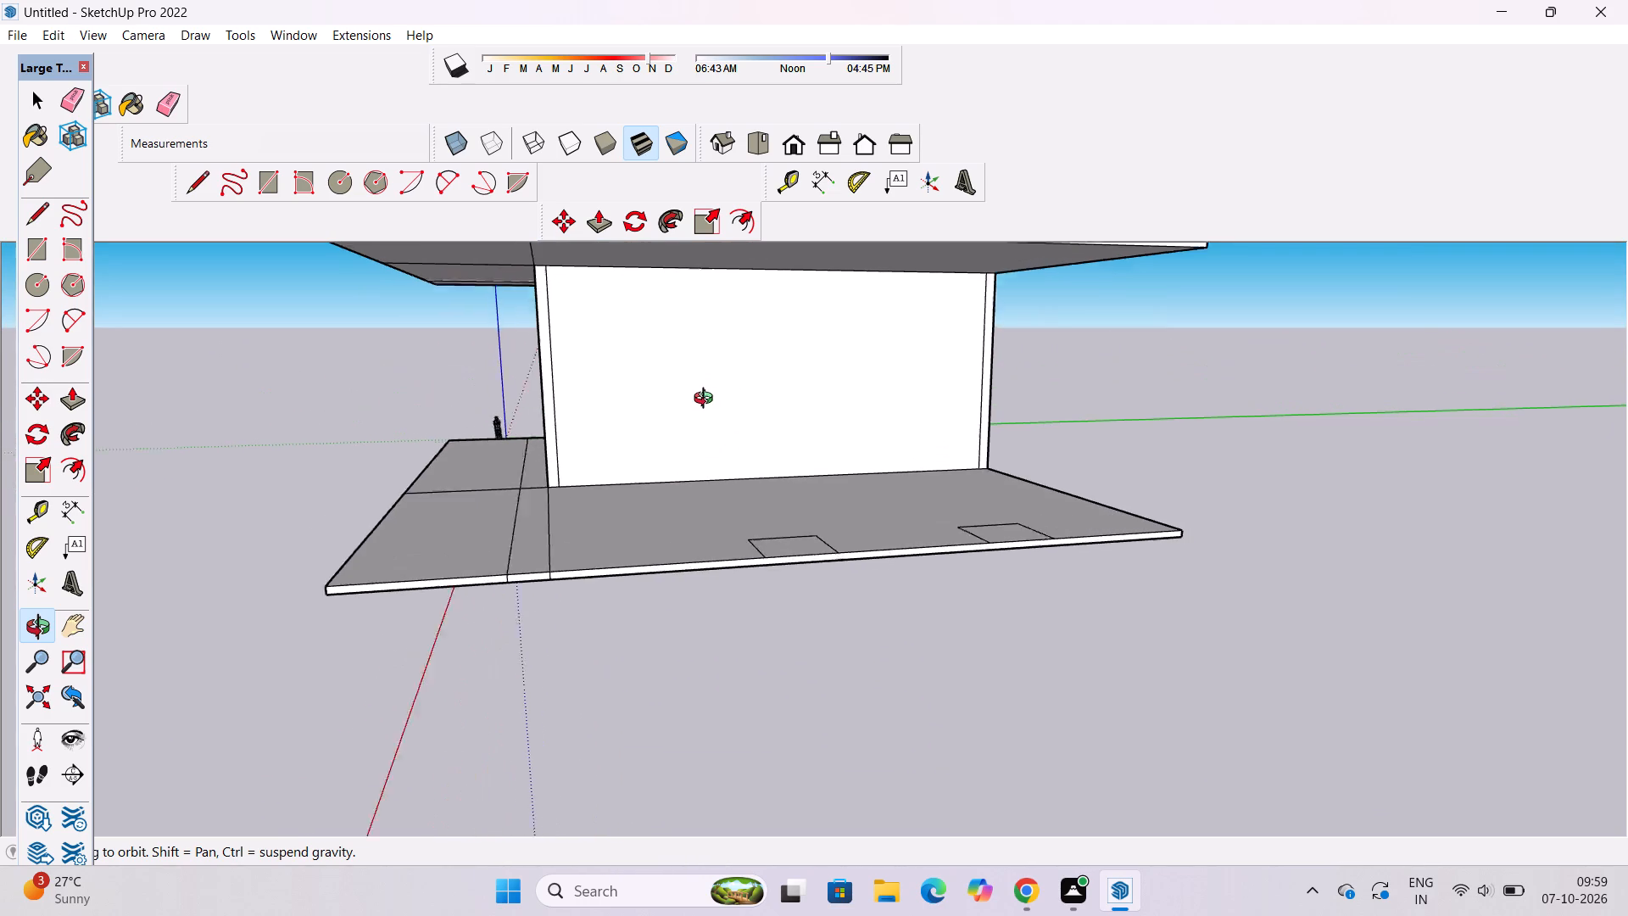
pyautogui.scroll(1, 707, 400)
pyautogui.moveTo(727, 423); pyautogui.dragTo(694, 417)
pyautogui.keyDown('shift'); pyautogui.moveTo(691, 416); pyautogui.dragTo(715, 498); pyautogui.keyUp('shift')
pyautogui.moveTo(715, 499); pyautogui.dragTo(660, 499)
pyautogui.scroll(-2, 660, 499)
pyautogui.keyDown('shift'); pyautogui.moveTo(716, 509); pyautogui.dragTo(728, 516); pyautogui.keyUp('shift')
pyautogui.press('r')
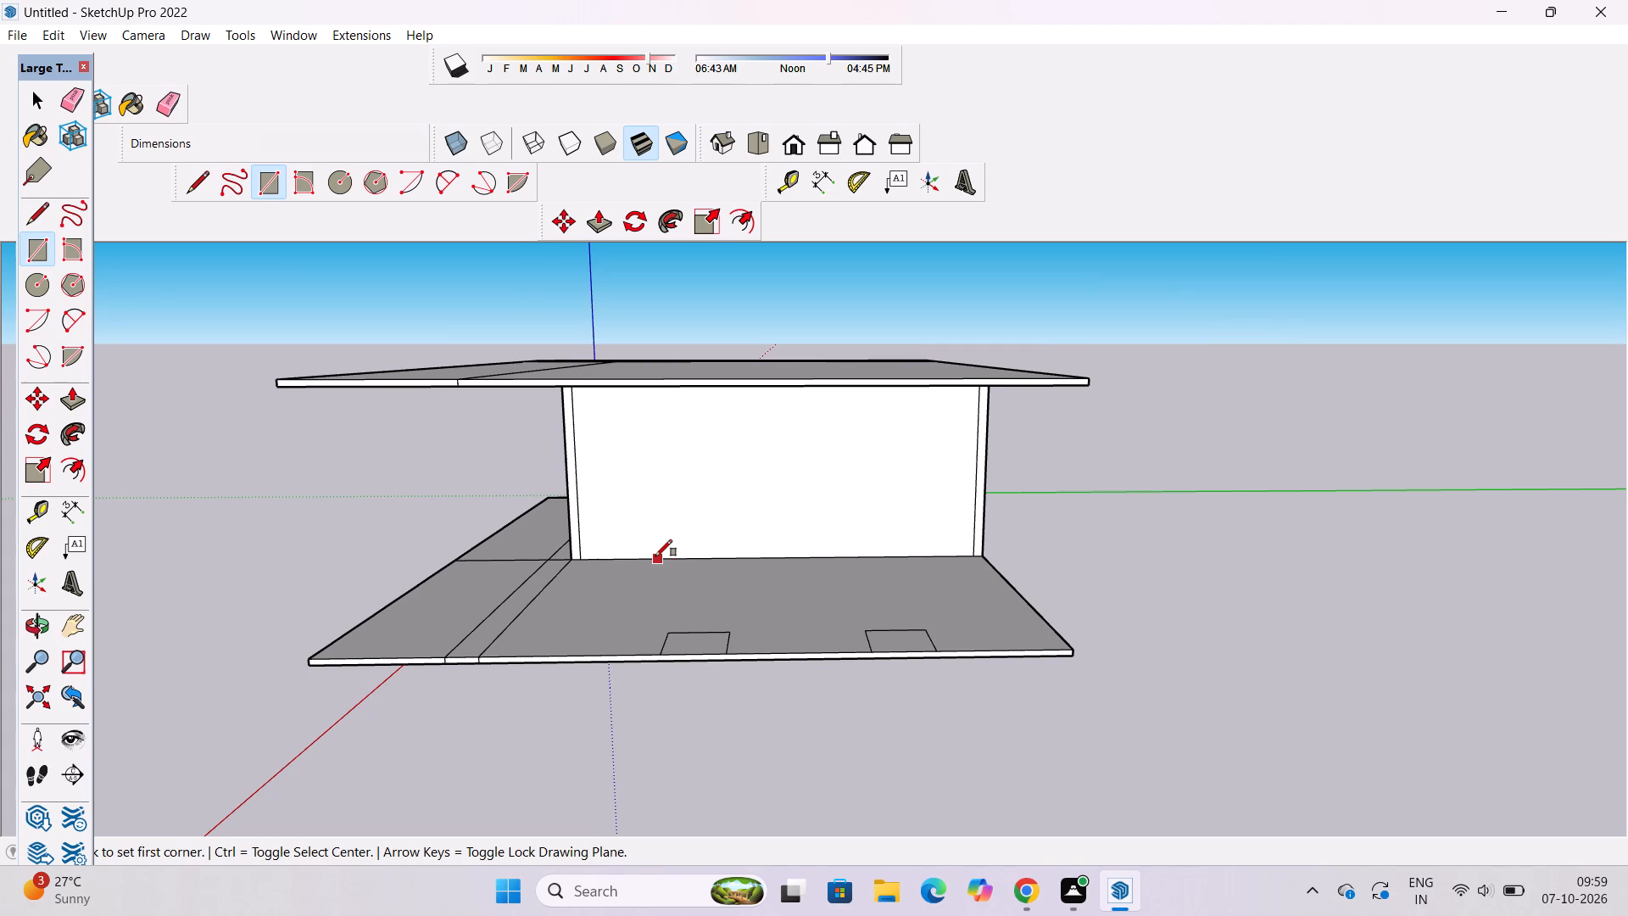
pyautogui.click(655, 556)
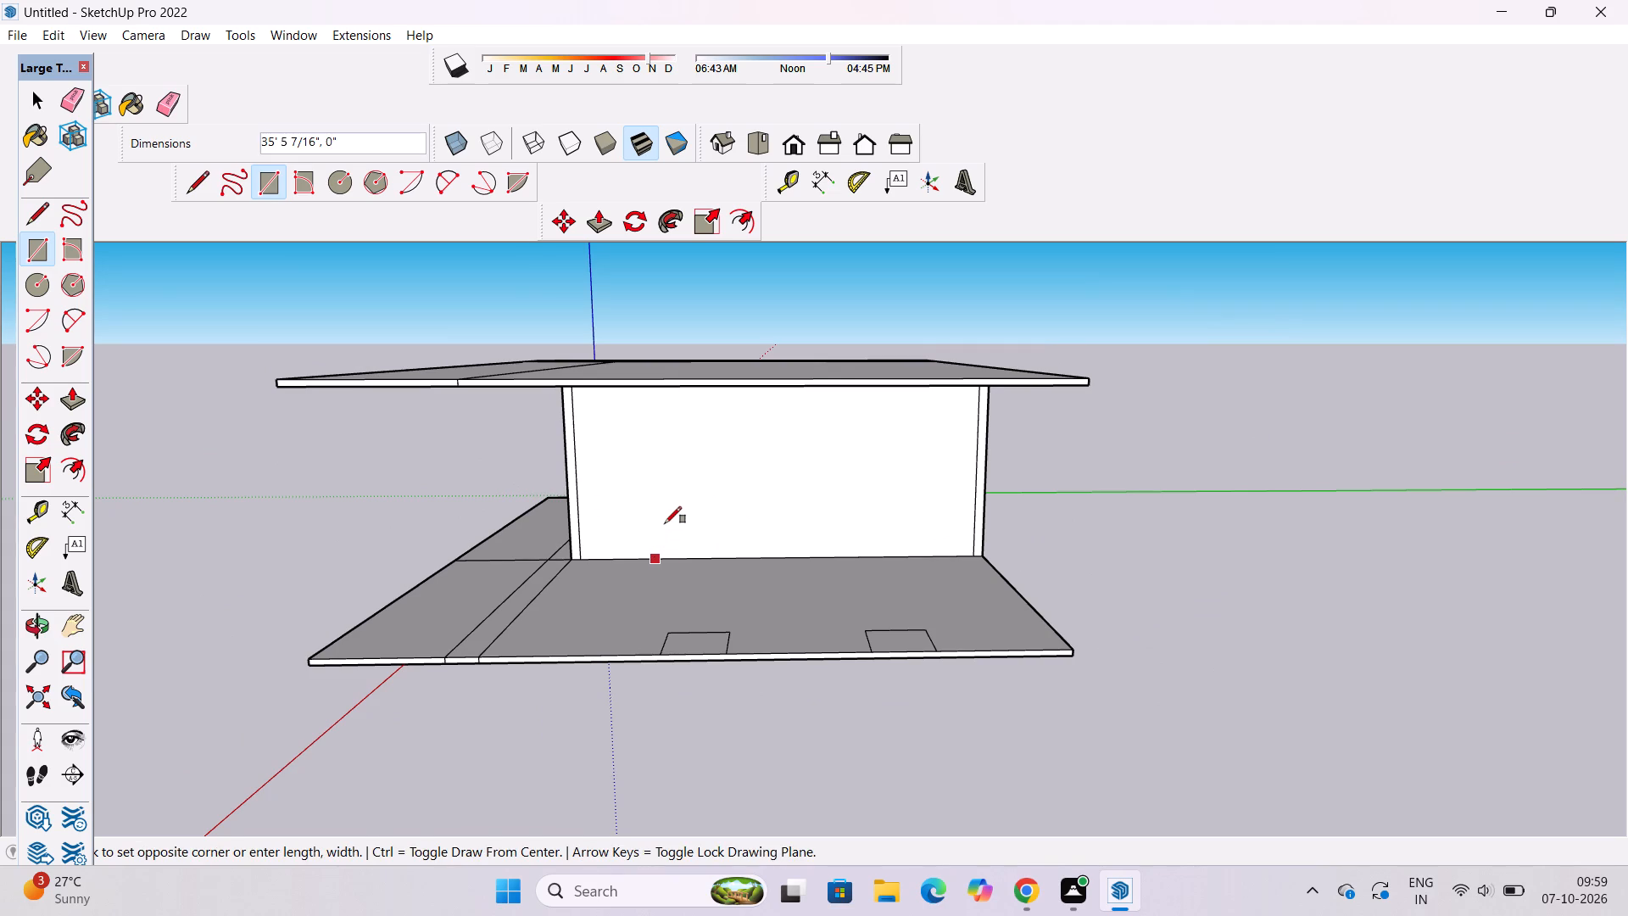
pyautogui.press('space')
# Draw a door rectangle about 18' wide and 27' 6" high on the front wall, rising from its base near the middle.
pyautogui.press('r')
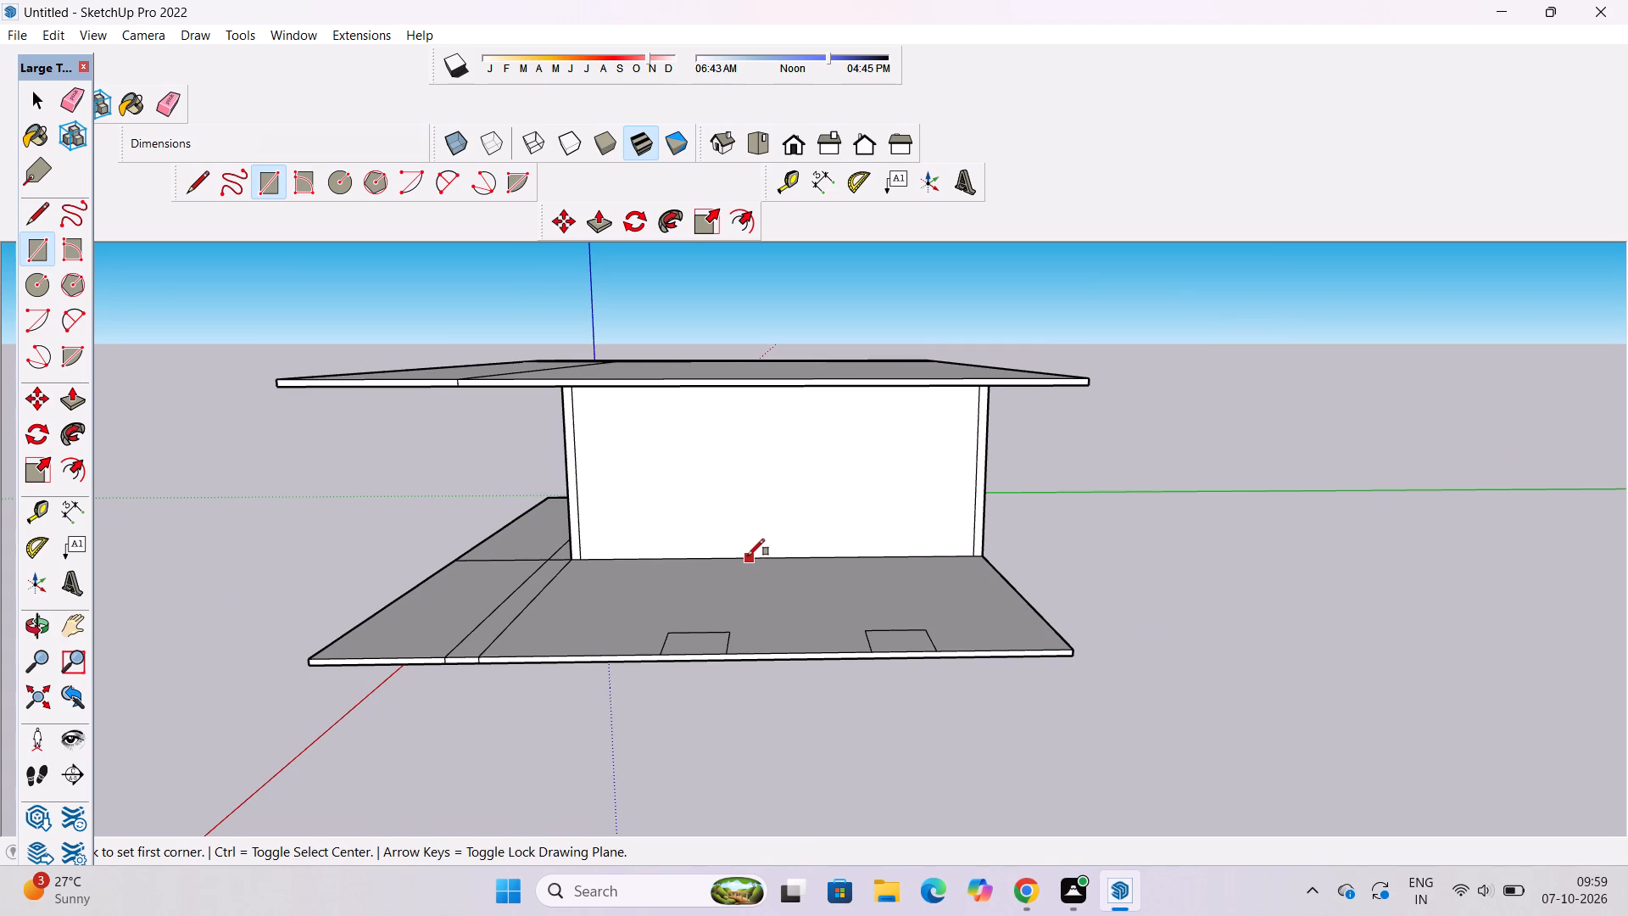
pyautogui.click(748, 556)
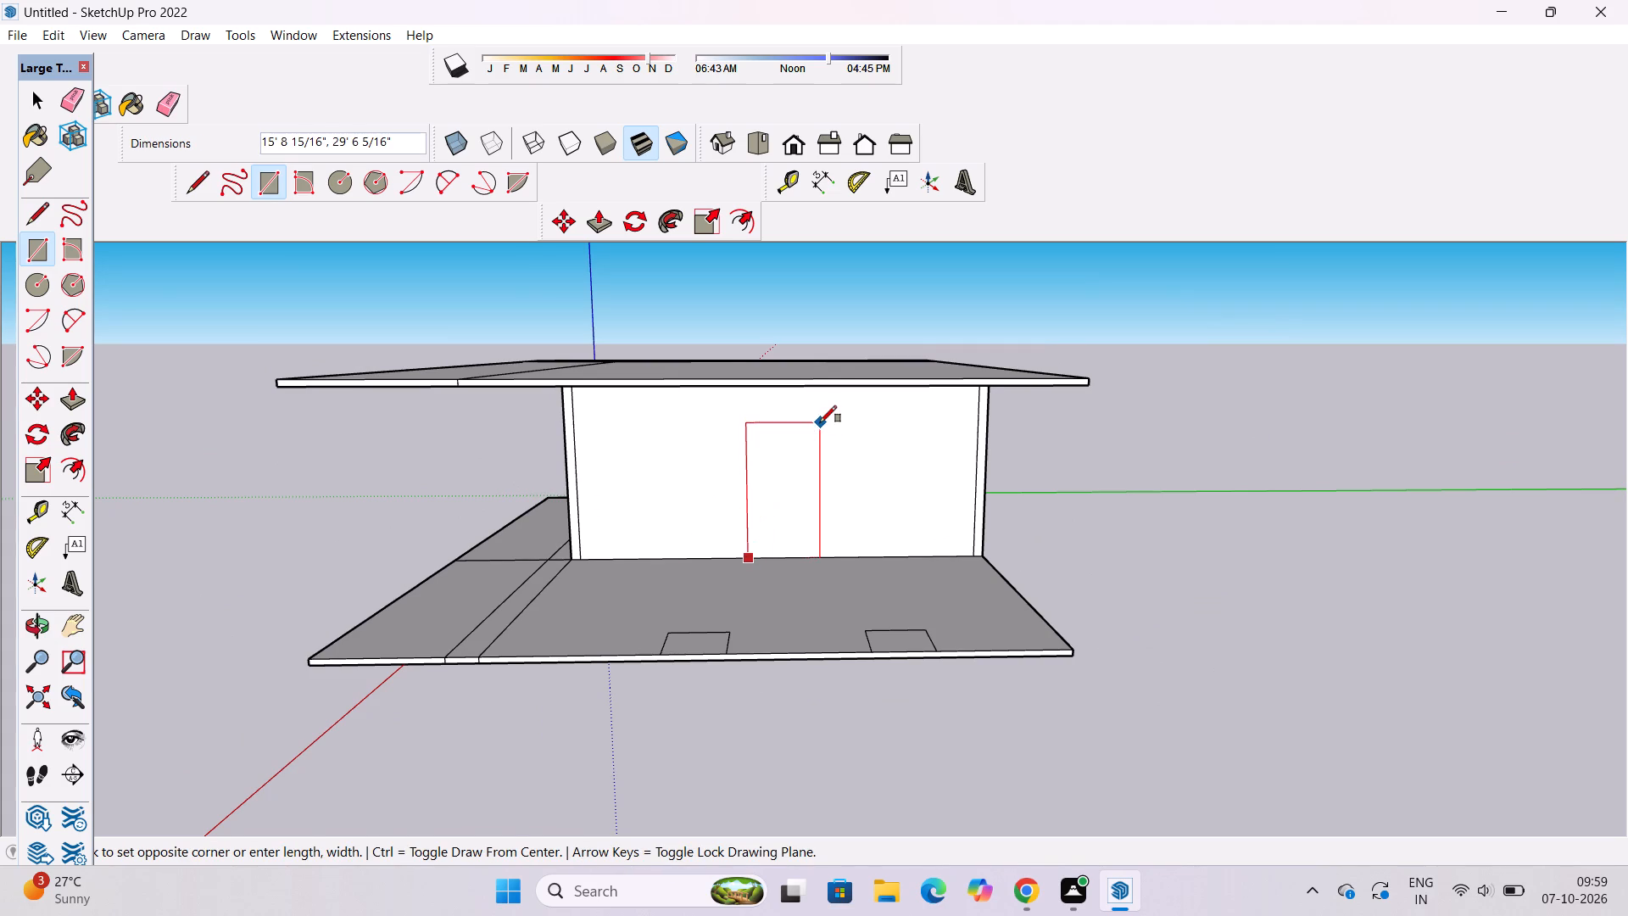
pyautogui.click(831, 432)
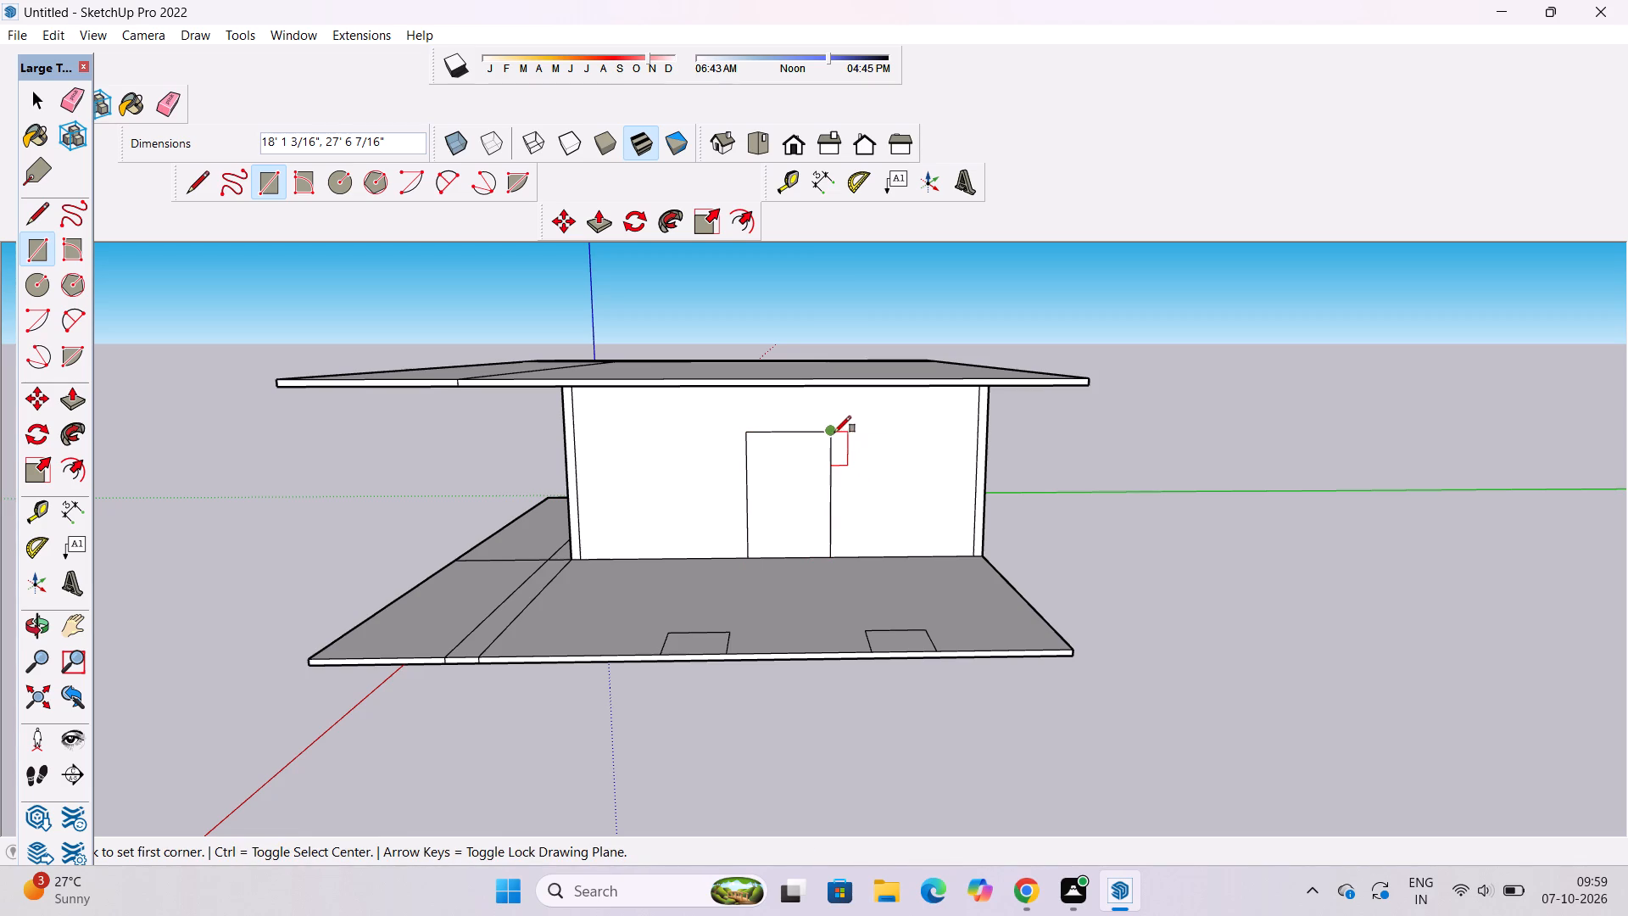
# Draw a window rectangle about 12' wide and 17' high on the wall right of the door, level with the door's top.
pyautogui.click(872, 433)
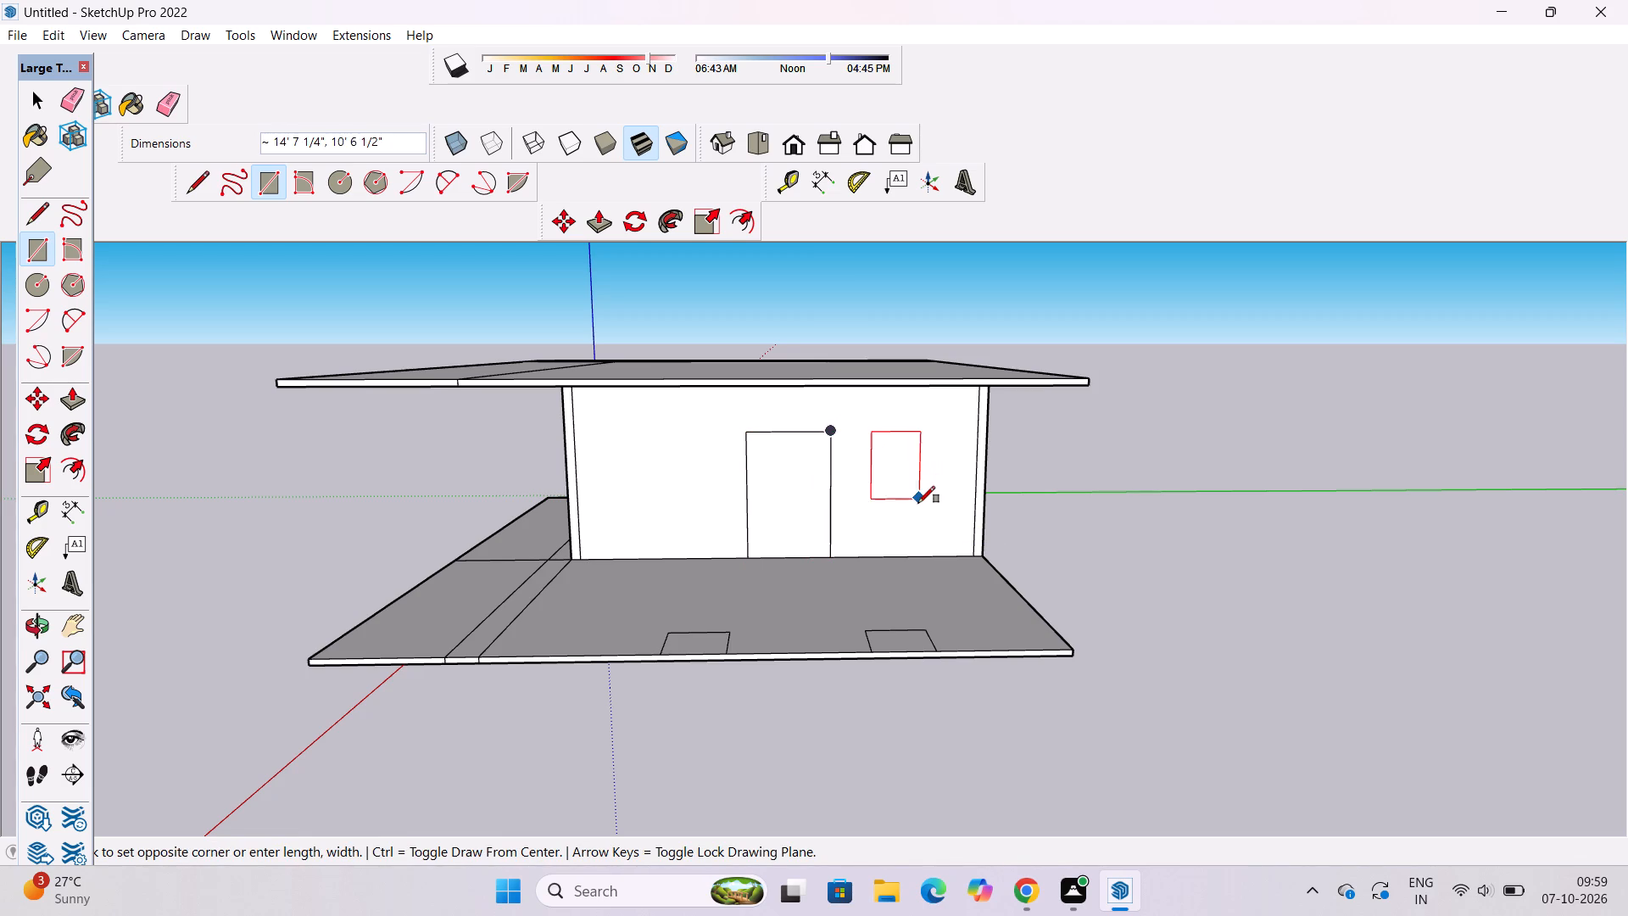
pyautogui.scroll(4, 917, 507)
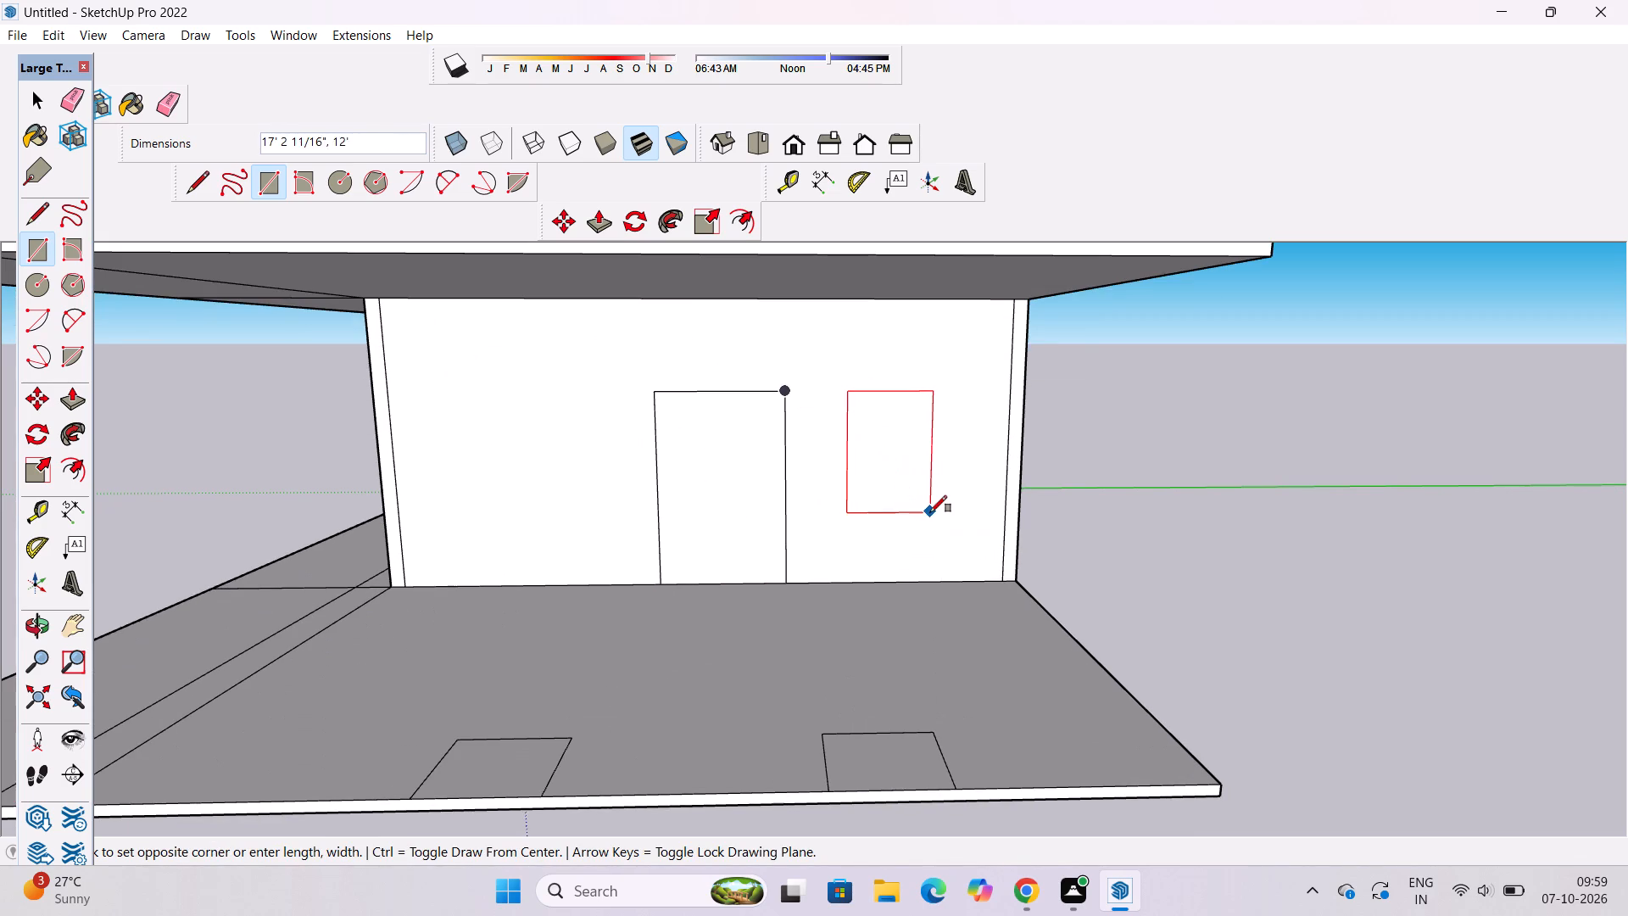
pyautogui.click(934, 512)
pyautogui.press('space')
# Copy the window rectangle about 50' 10" horizontally along the wall to the door's left side.
pyautogui.doubleClick(894, 466)
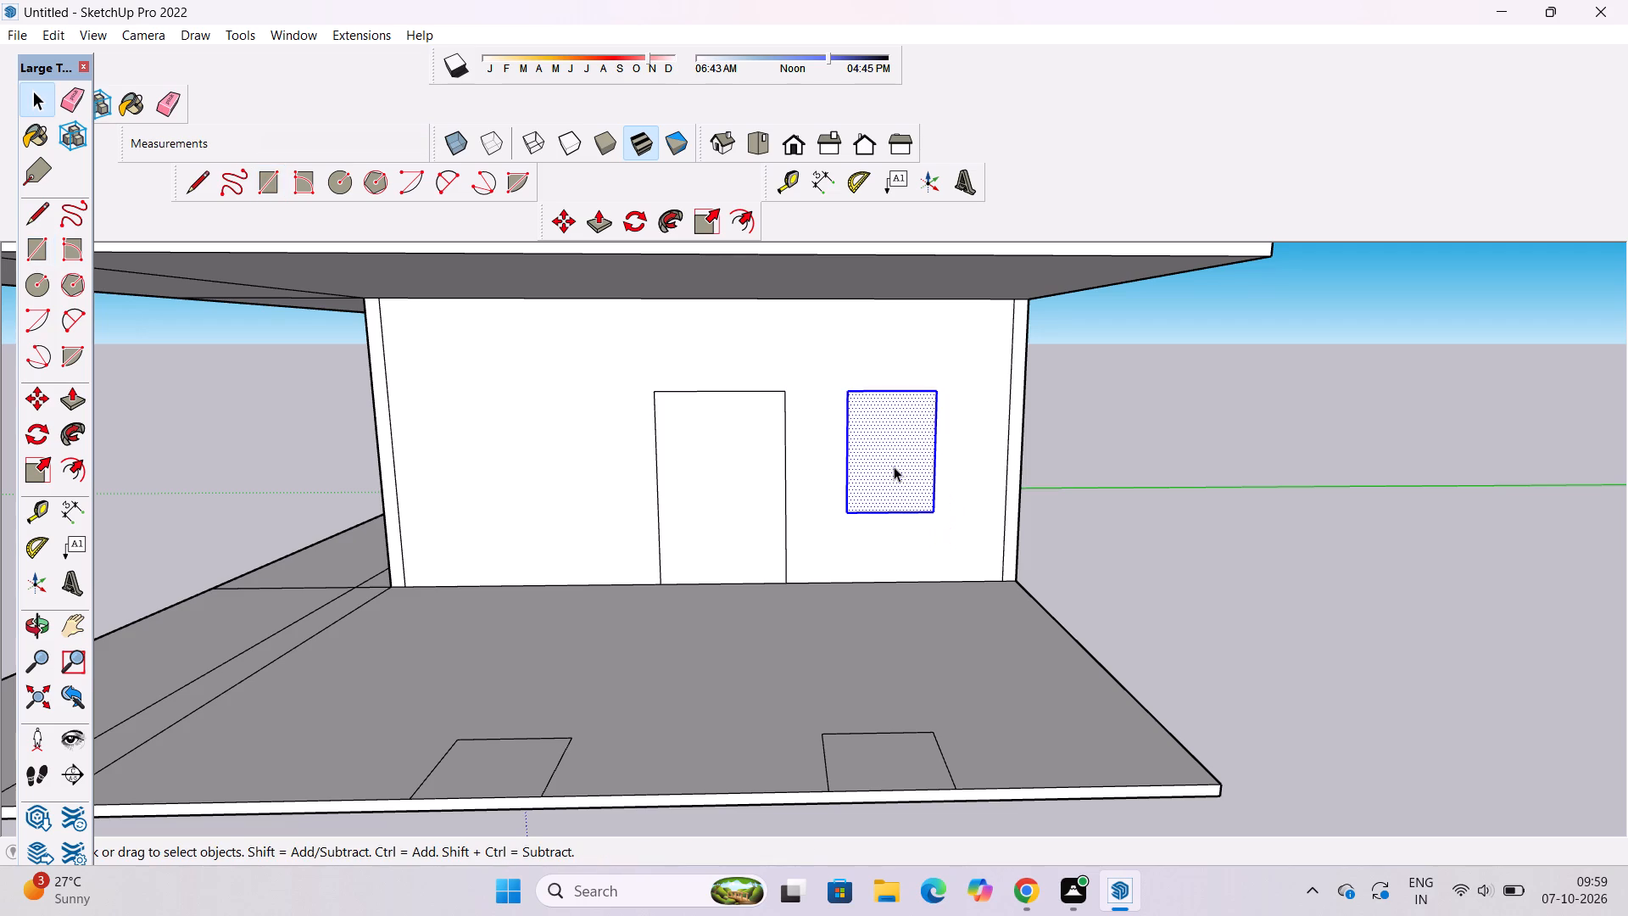
pyautogui.press('m')
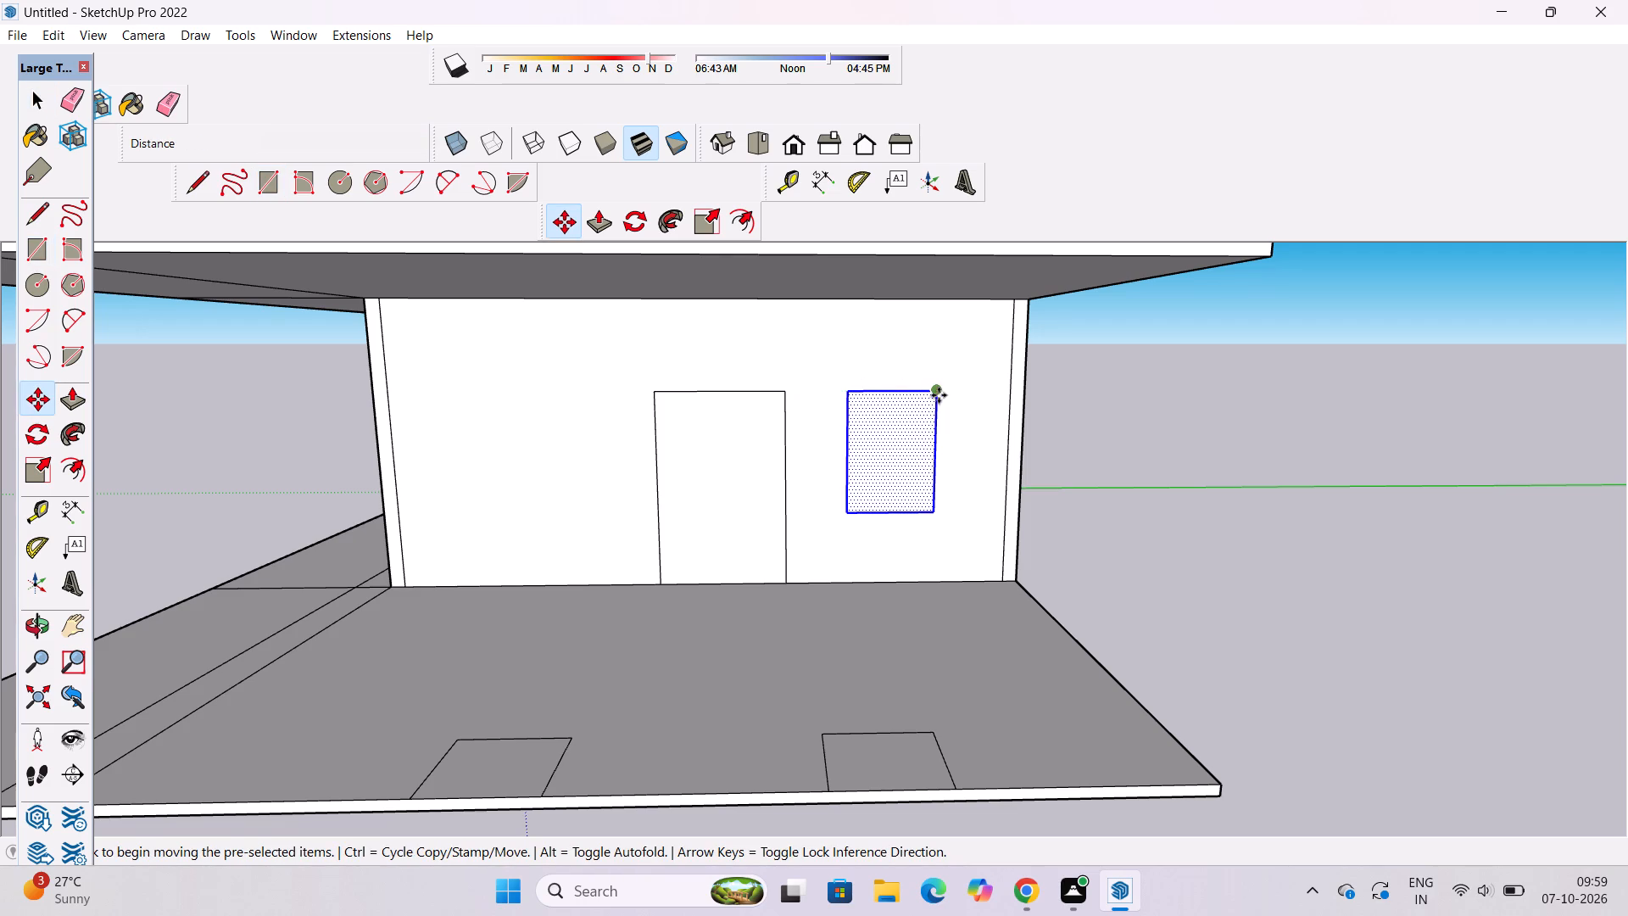
pyautogui.click(936, 394)
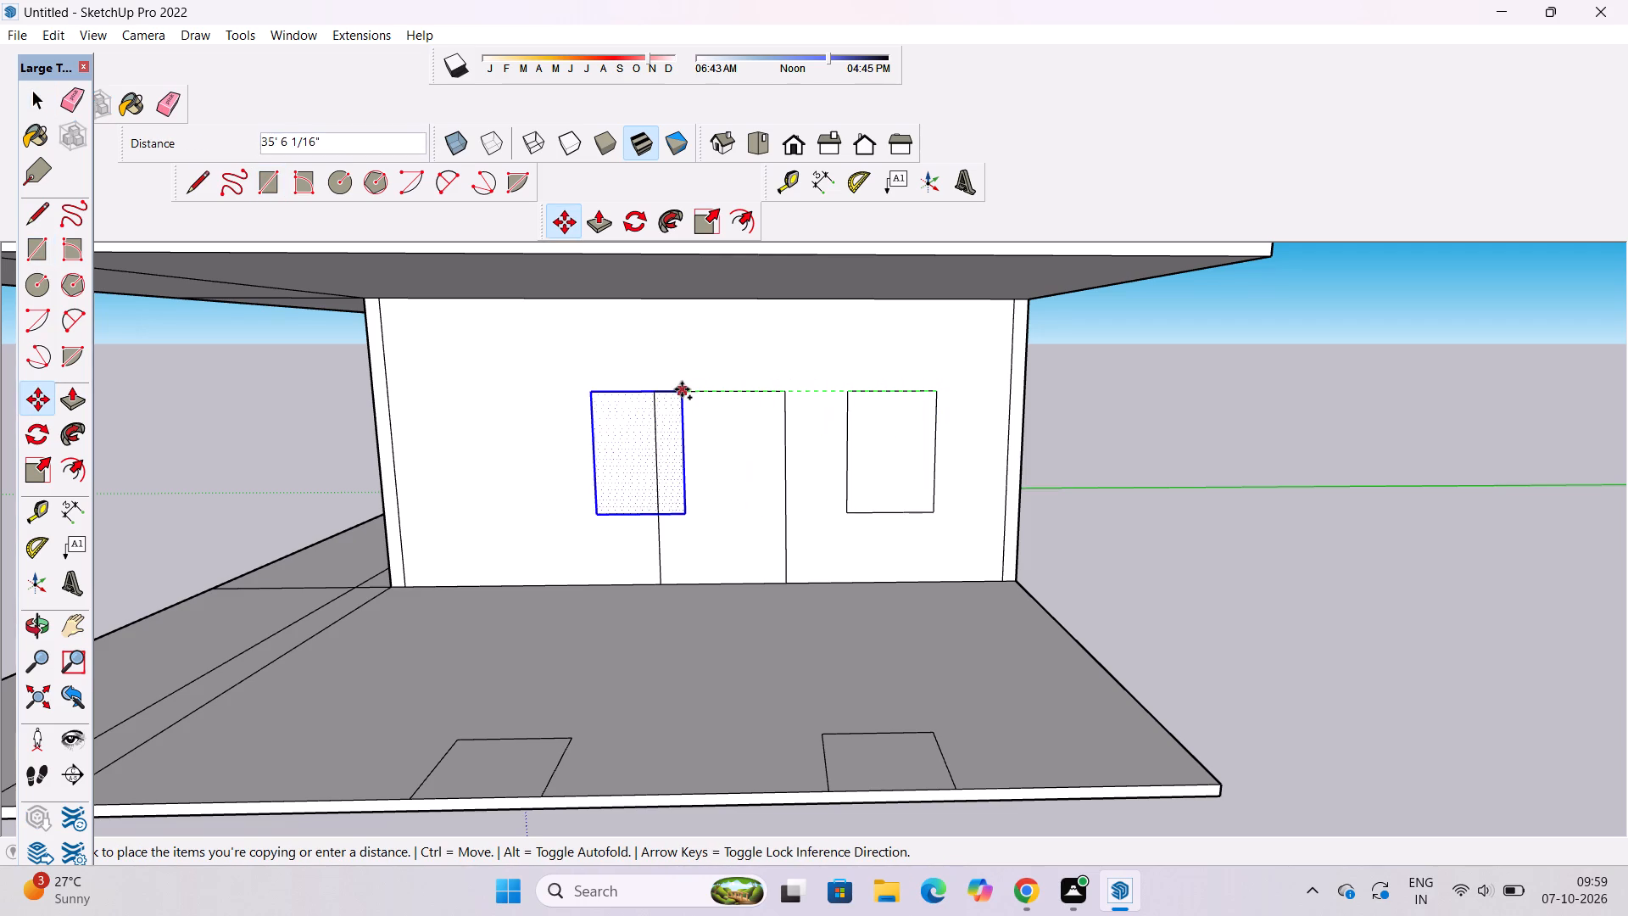
pyautogui.click(570, 384)
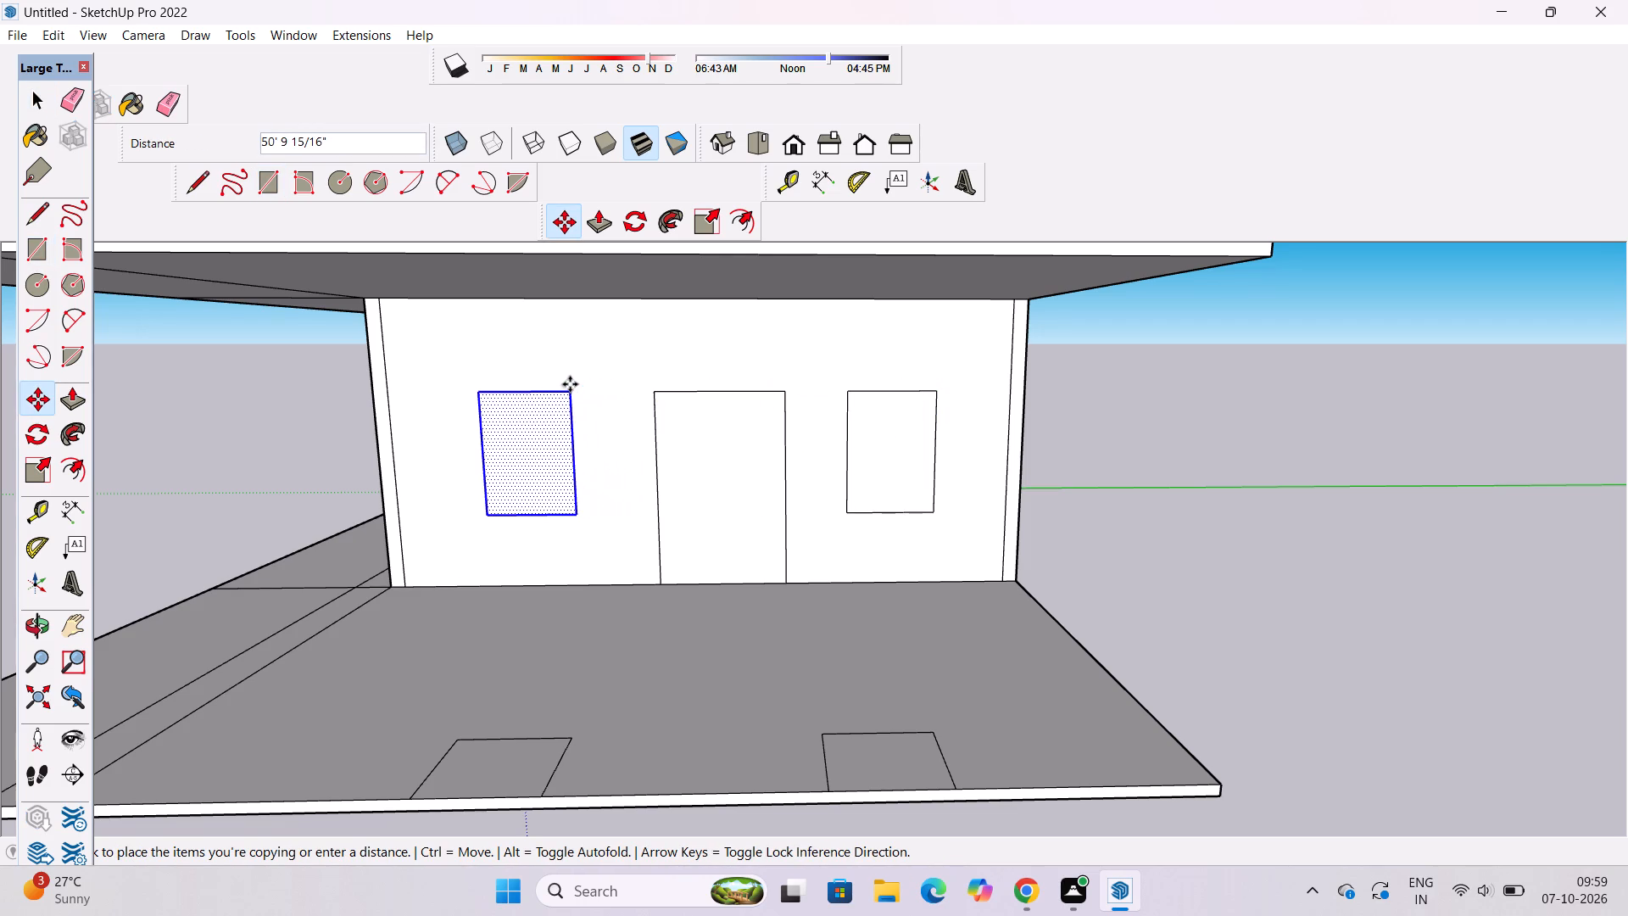
pyautogui.press('space')
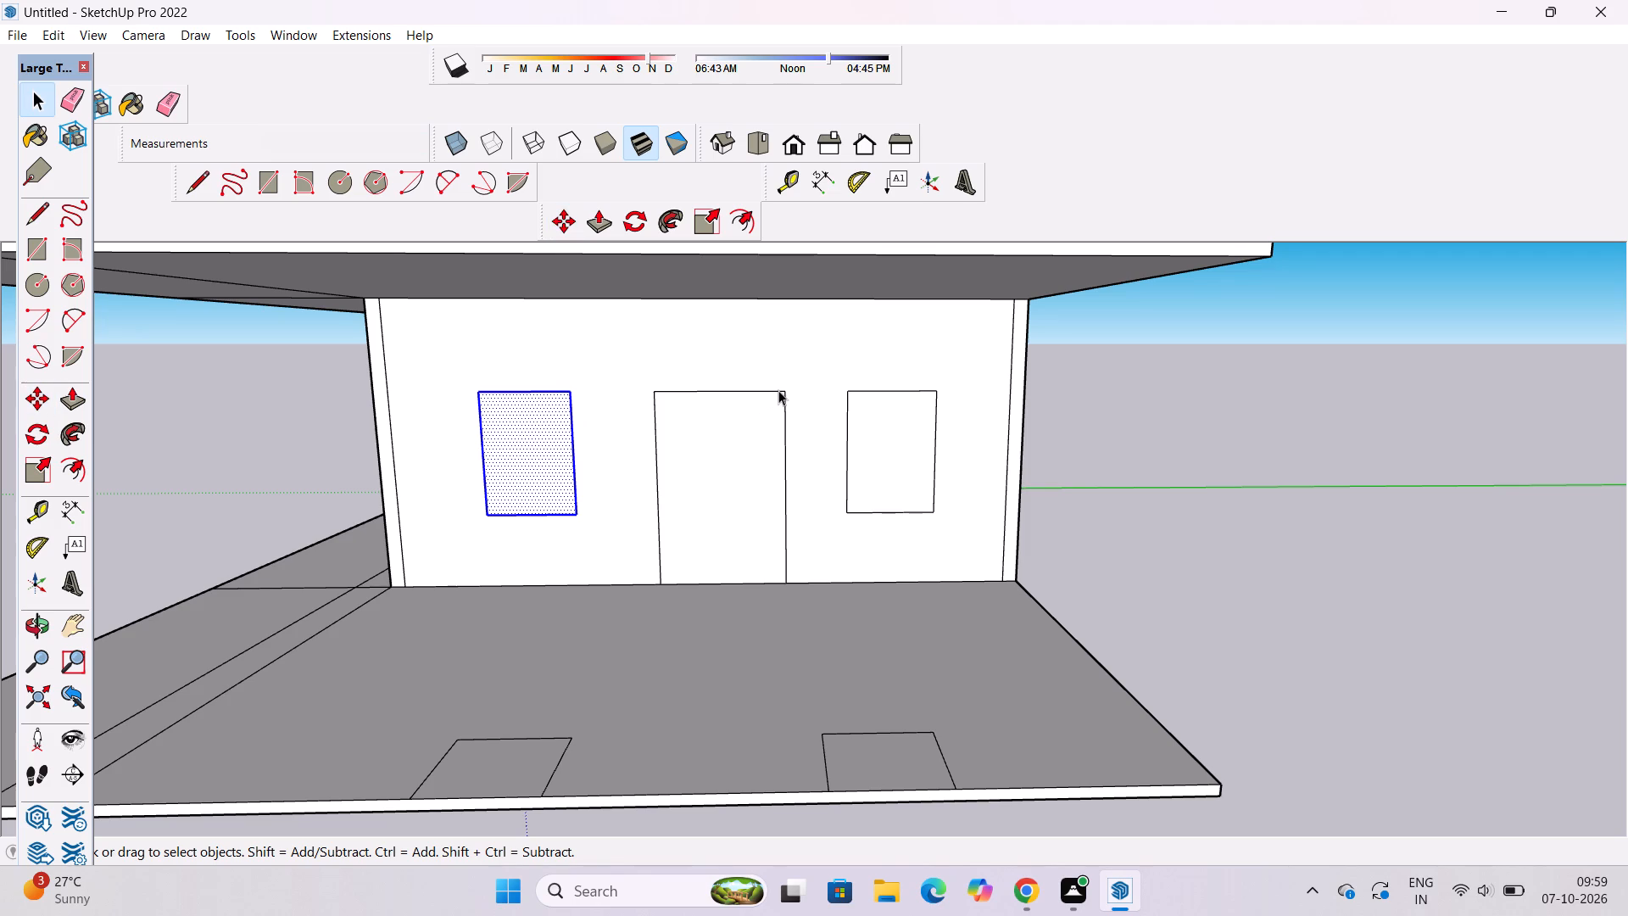
pyautogui.click(1335, 404)
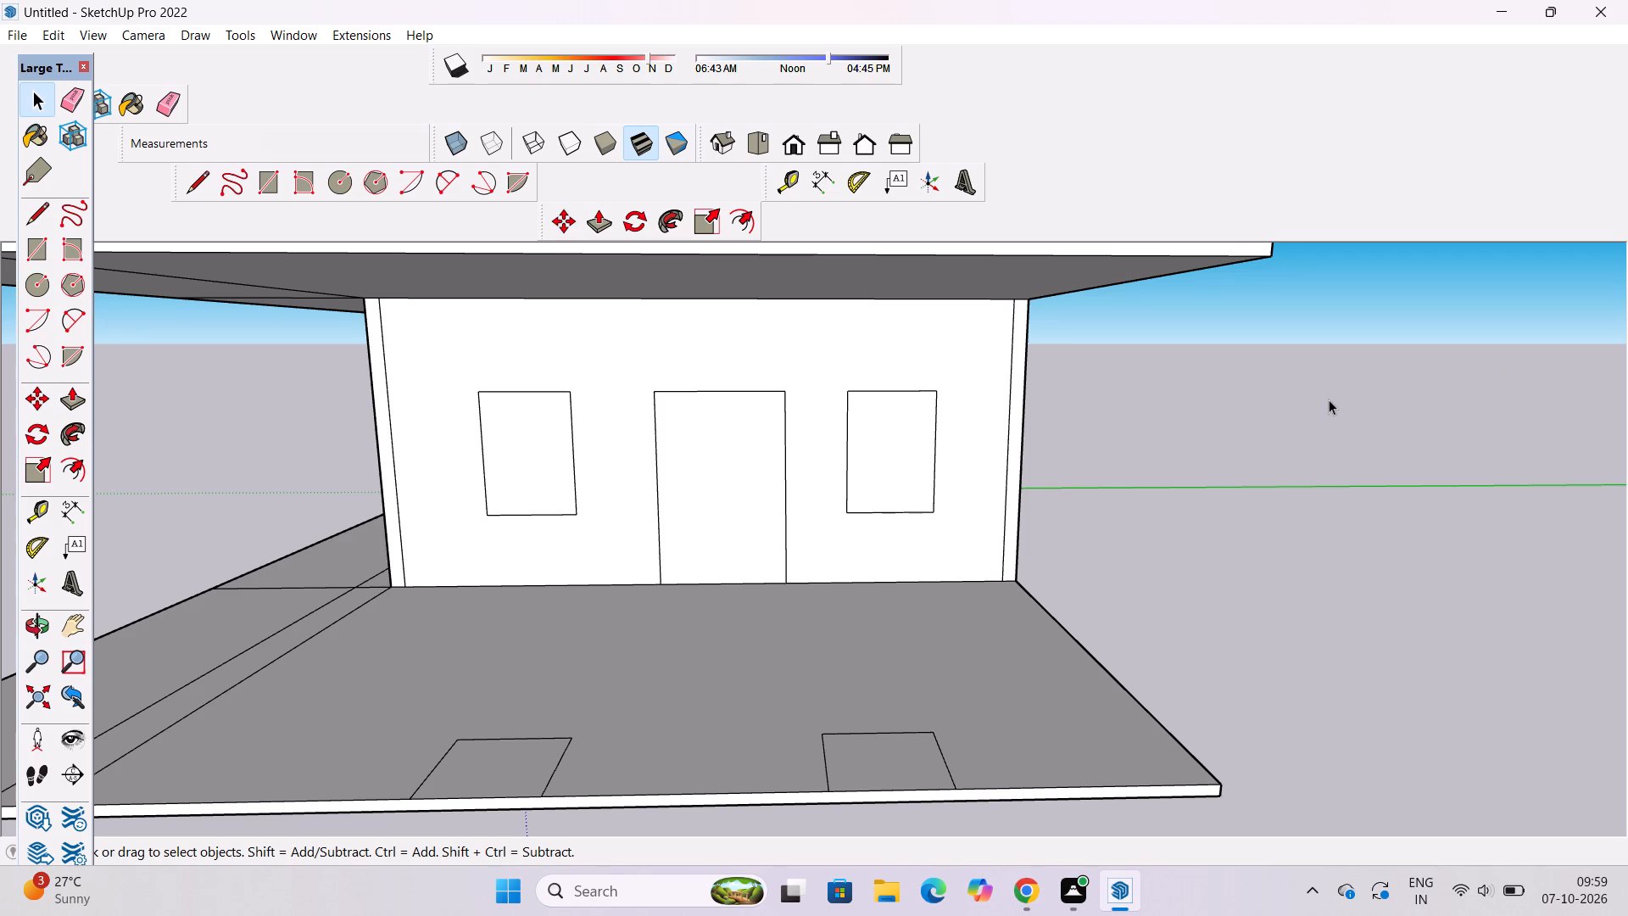
# Examine the front wall's door and windows and the slabs above and below from several angles.
pyautogui.press('o')
pyautogui.scroll(-6, 1129, 536)
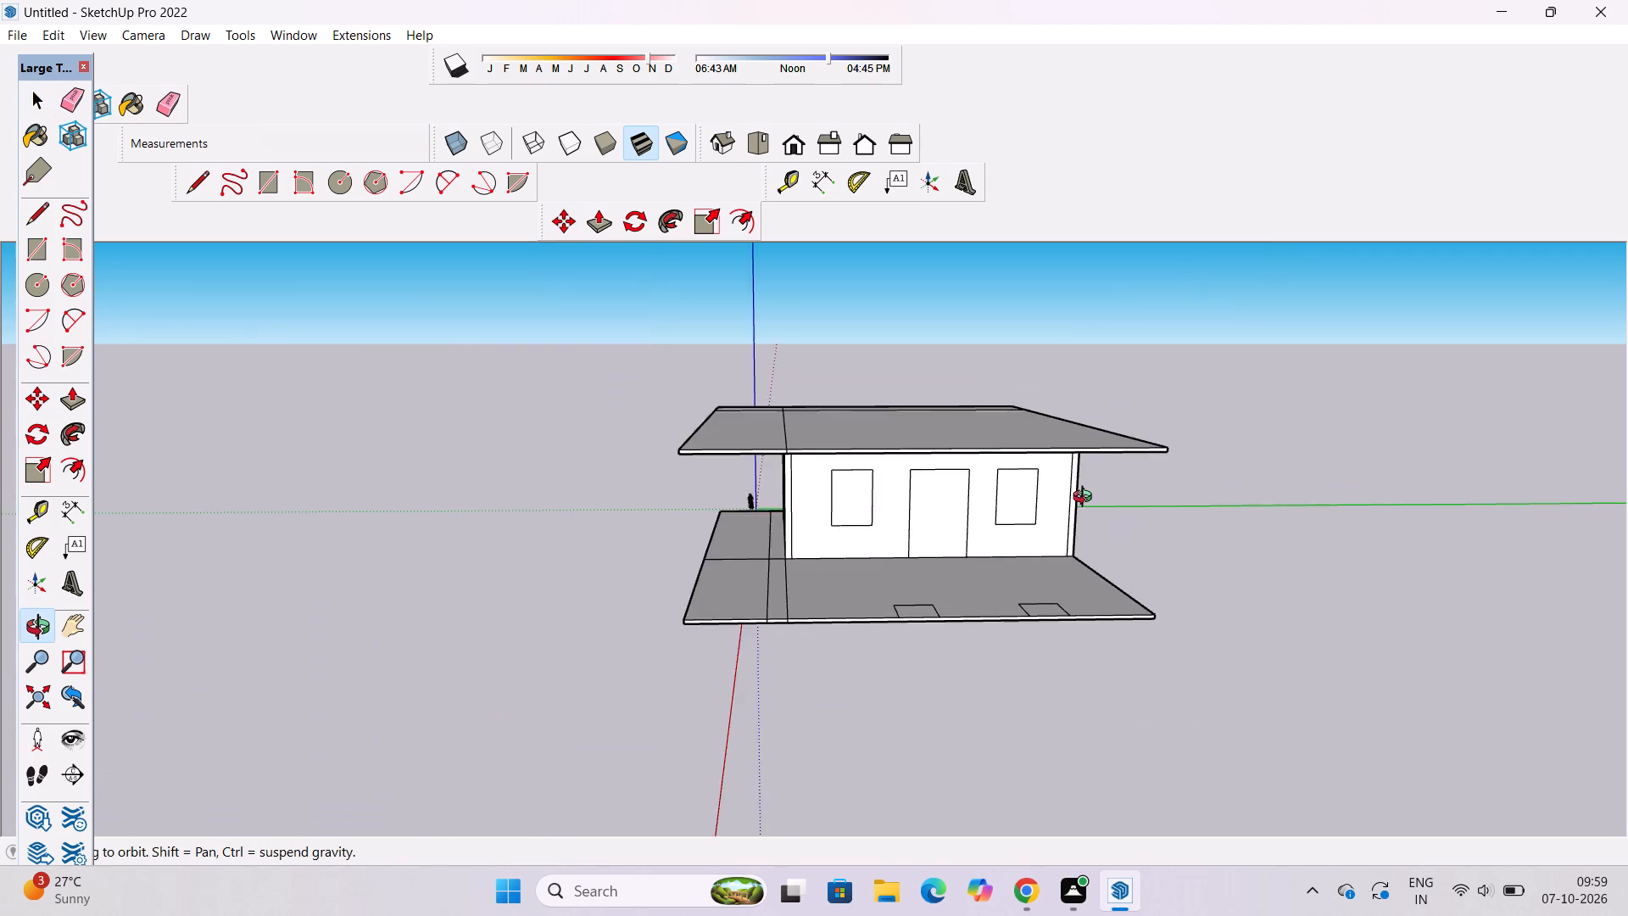
pyautogui.scroll(-2, 1086, 499)
pyautogui.scroll(4, 1071, 544)
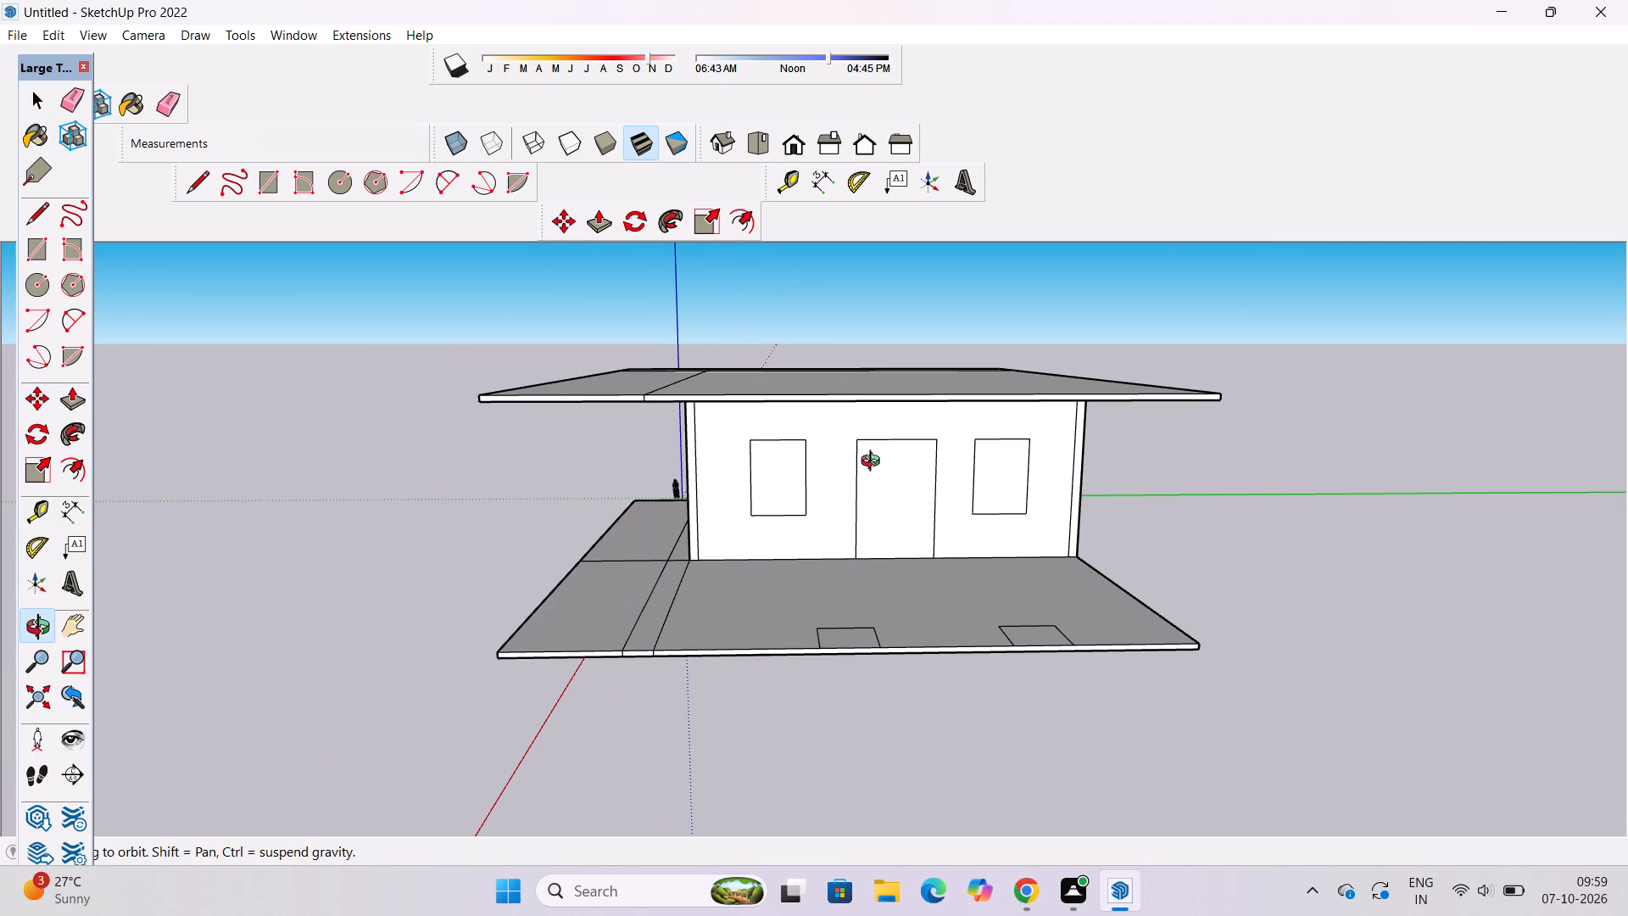
pyautogui.moveTo(767, 487); pyautogui.dragTo(1058, 525)
pyautogui.keyDown('shift'); pyautogui.moveTo(929, 569); pyautogui.dragTo(850, 606); pyautogui.keyUp('shift')
pyautogui.moveTo(758, 645); pyautogui.dragTo(845, 518)
pyautogui.scroll(3, 793, 556)
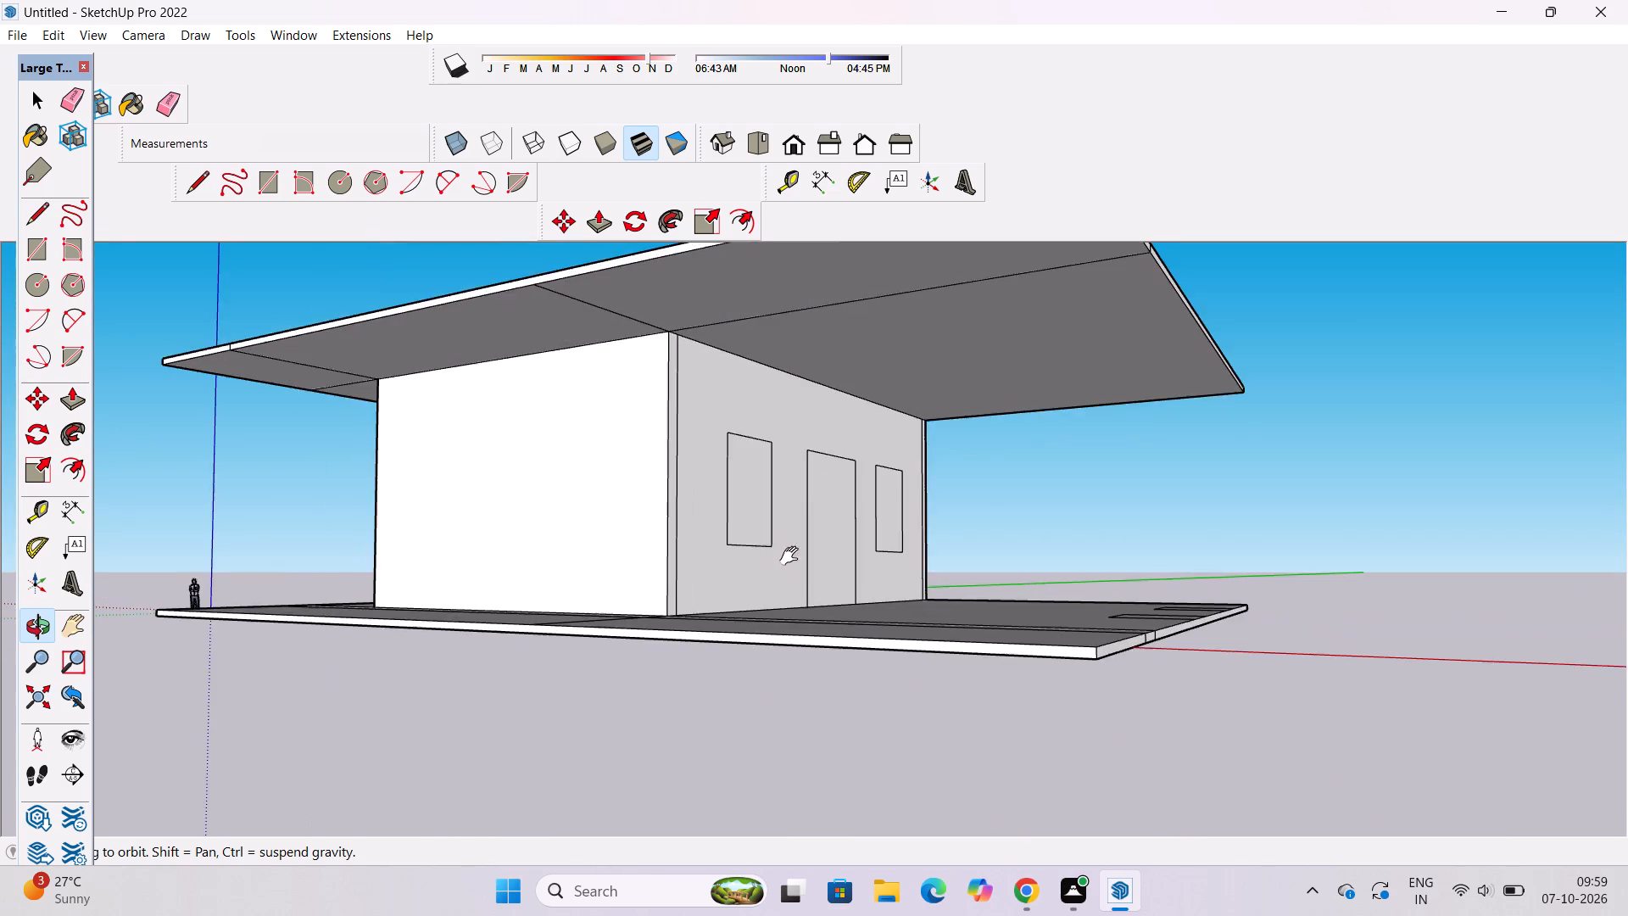
pyautogui.keyDown('shift'); pyautogui.moveTo(793, 556); pyautogui.dragTo(797, 509); pyautogui.keyUp('shift')
pyautogui.moveTo(797, 509); pyautogui.dragTo(784, 609)
pyautogui.scroll(-6, 796, 590)
pyautogui.moveTo(698, 634); pyautogui.dragTo(985, 691)
pyautogui.keyDown('shift'); pyautogui.moveTo(987, 673); pyautogui.dragTo(878, 715); pyautogui.keyUp('shift')
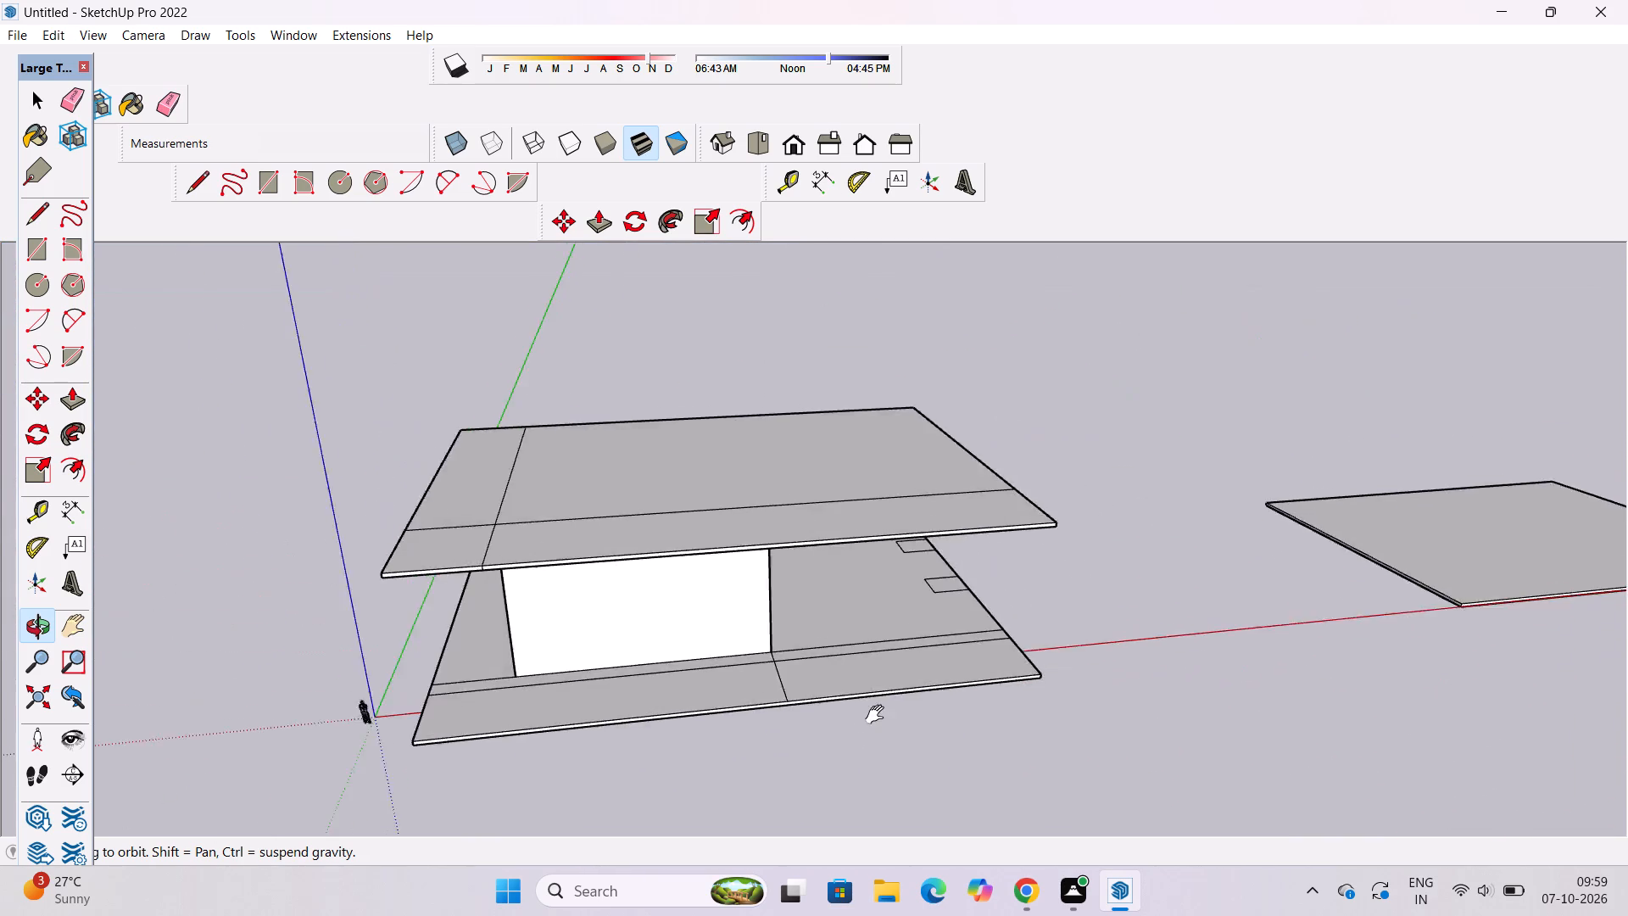
pyautogui.keyDown('shift'); pyautogui.moveTo(878, 715); pyautogui.dragTo(859, 727); pyautogui.keyUp('shift')
pyautogui.moveTo(867, 720); pyautogui.dragTo(852, 665)
pyautogui.scroll(3, 1116, 619)
pyautogui.moveTo(1111, 625); pyautogui.dragTo(718, 689)
pyautogui.scroll(3, 796, 648)
pyautogui.keyDown('shift'); pyautogui.moveTo(800, 640); pyautogui.dragTo(771, 665); pyautogui.keyUp('shift')
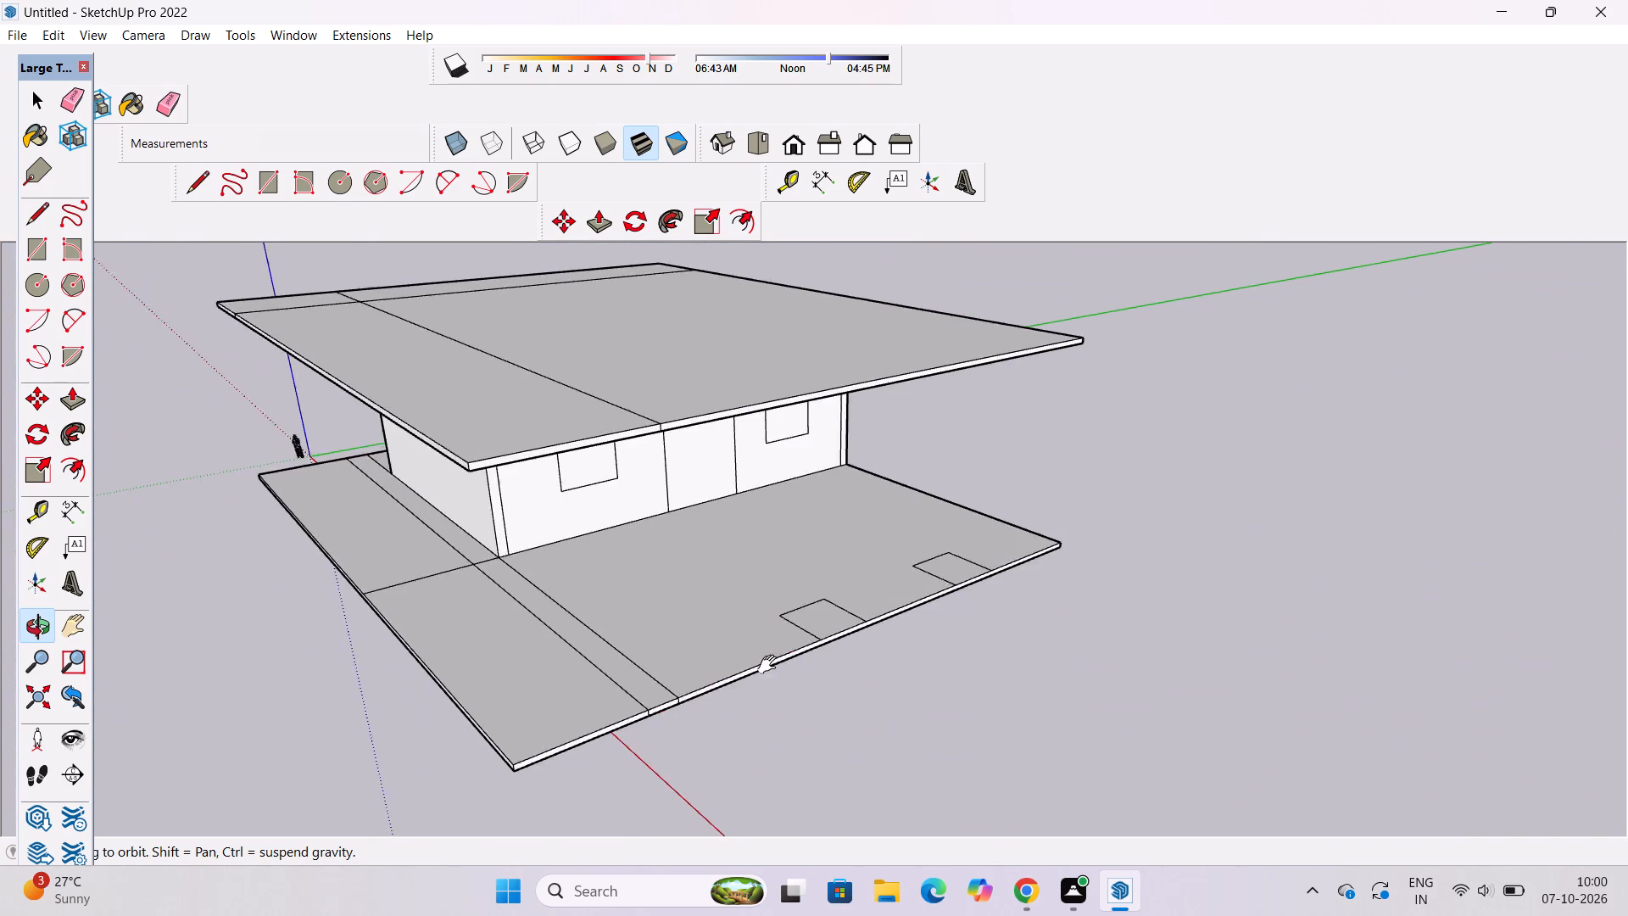
pyautogui.keyDown('shift'); pyautogui.moveTo(771, 665); pyautogui.dragTo(767, 675); pyautogui.keyUp('shift')
pyautogui.moveTo(765, 678); pyautogui.dragTo(1051, 572)
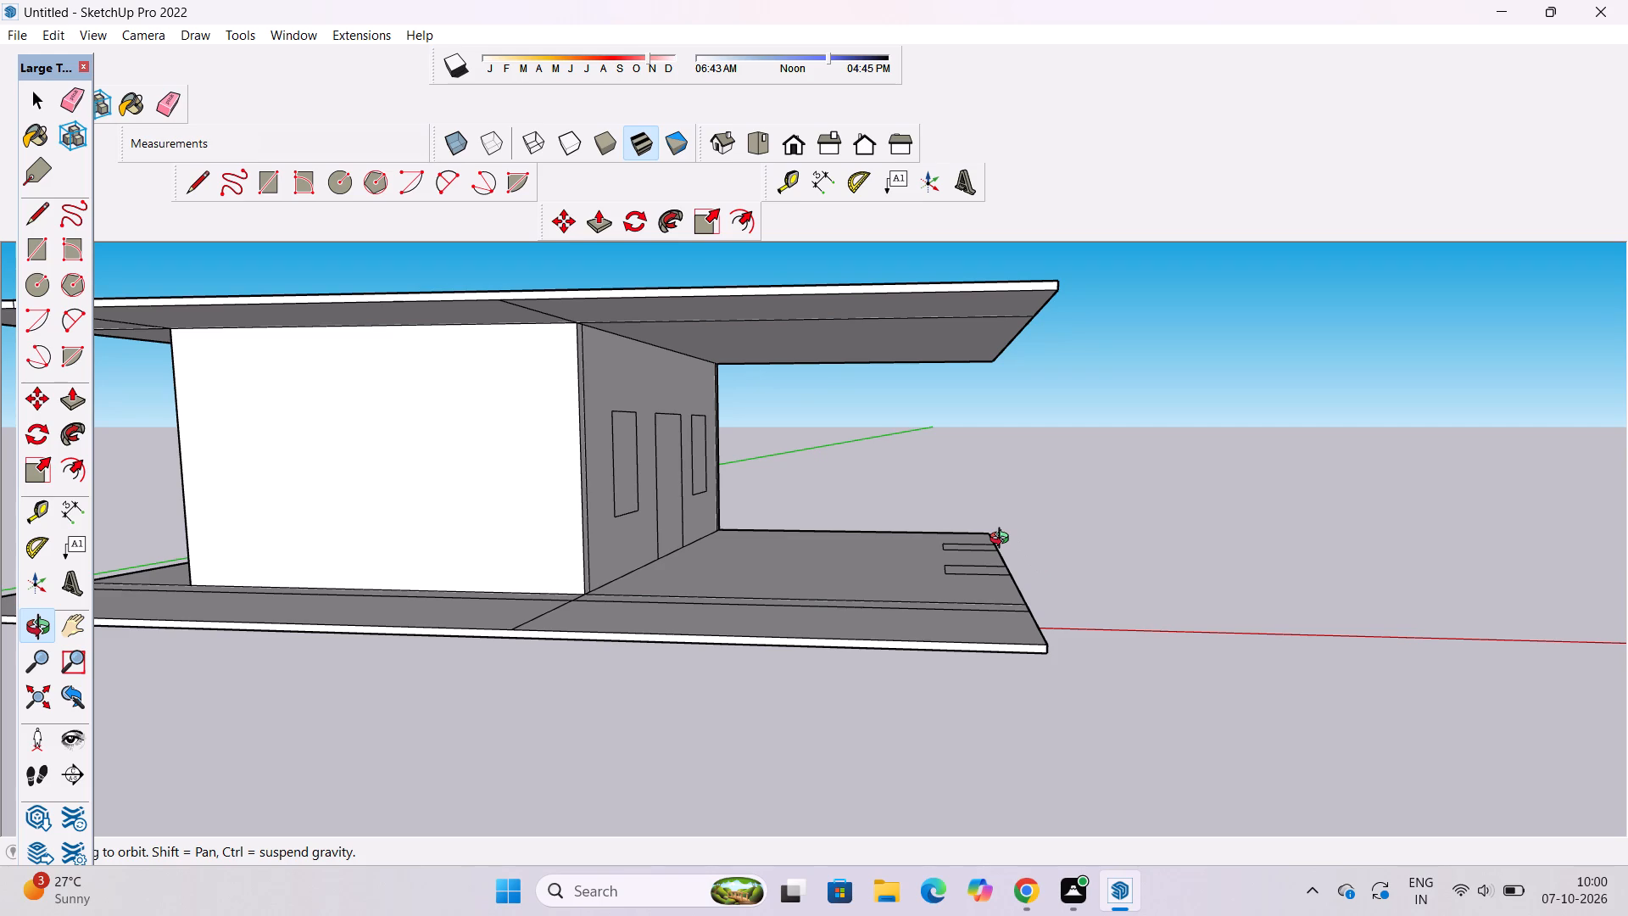
pyautogui.moveTo(918, 580); pyautogui.dragTo(979, 679)
pyautogui.keyDown('shift'); pyautogui.moveTo(979, 679); pyautogui.dragTo(892, 699); pyautogui.keyUp('shift')
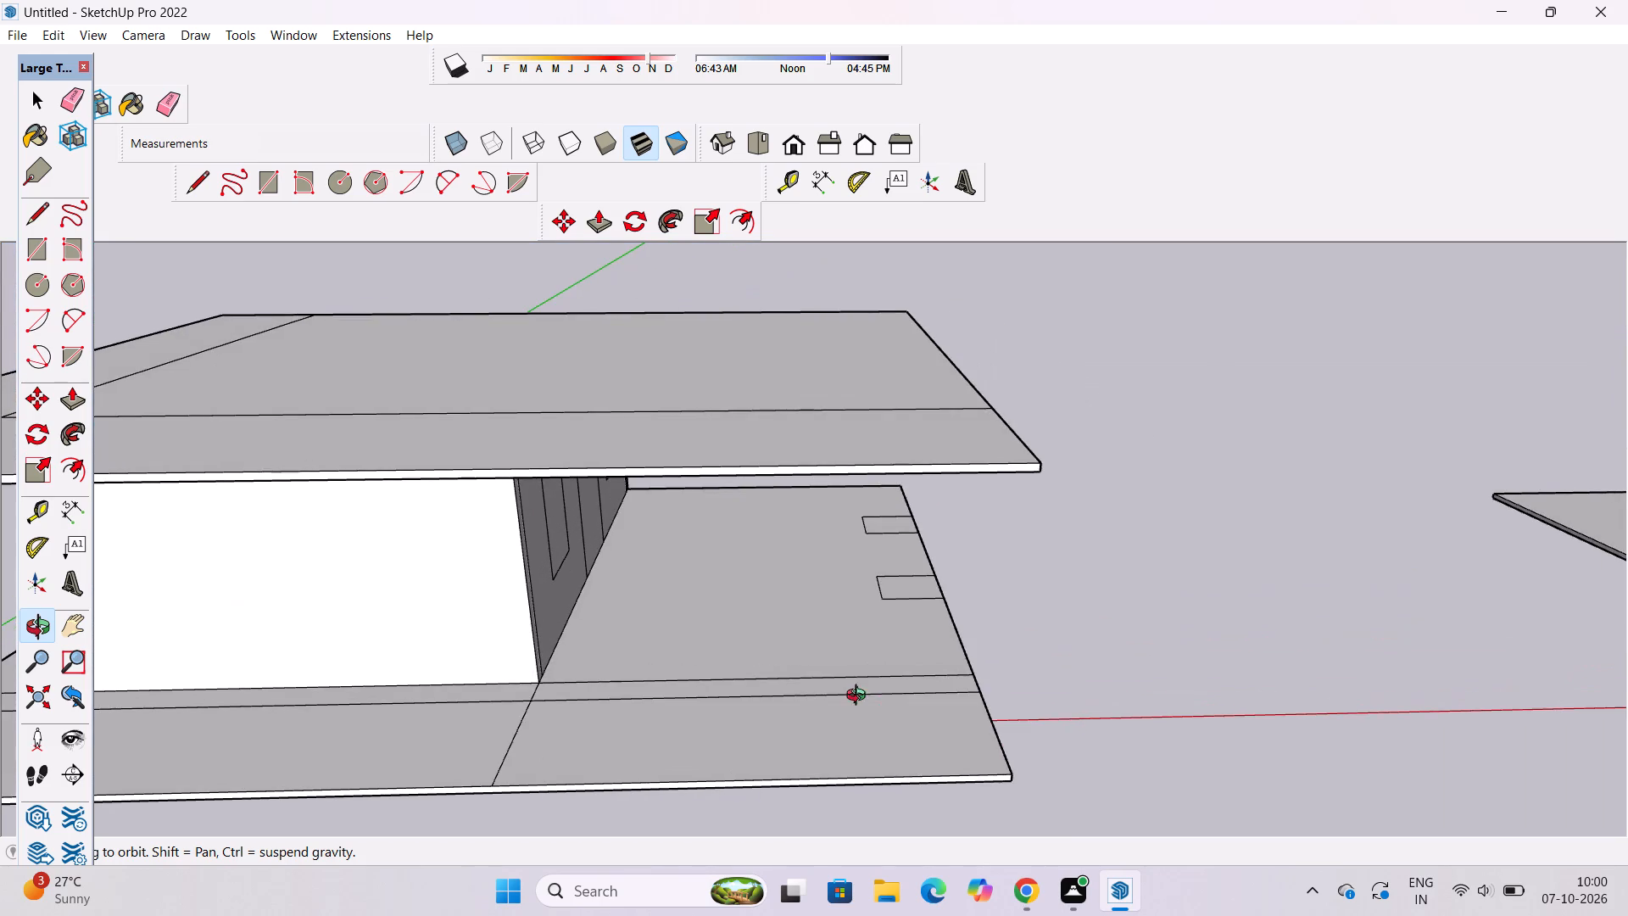
pyautogui.moveTo(860, 697); pyautogui.dragTo(888, 684)
pyautogui.scroll(3, 908, 634)
pyautogui.keyDown('shift'); pyautogui.moveTo(898, 639); pyautogui.dragTo(859, 687); pyautogui.keyUp('shift')
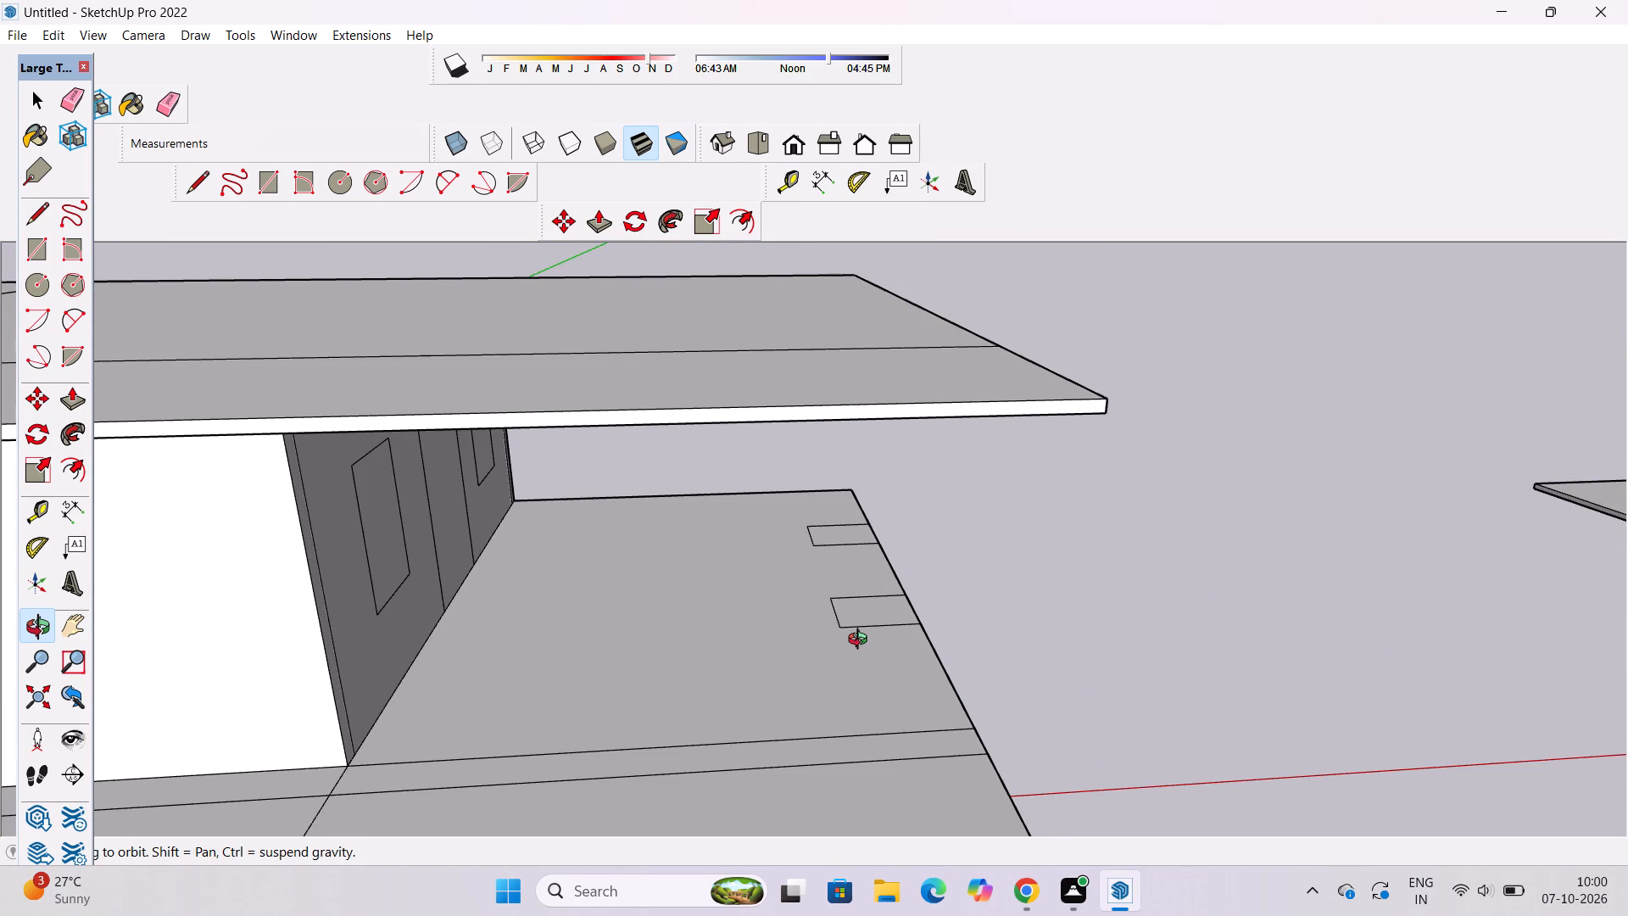
# Examine the two small rectangles on the ground slab's front edge and the upper slab's overhangs from several angles.
pyautogui.press('p')
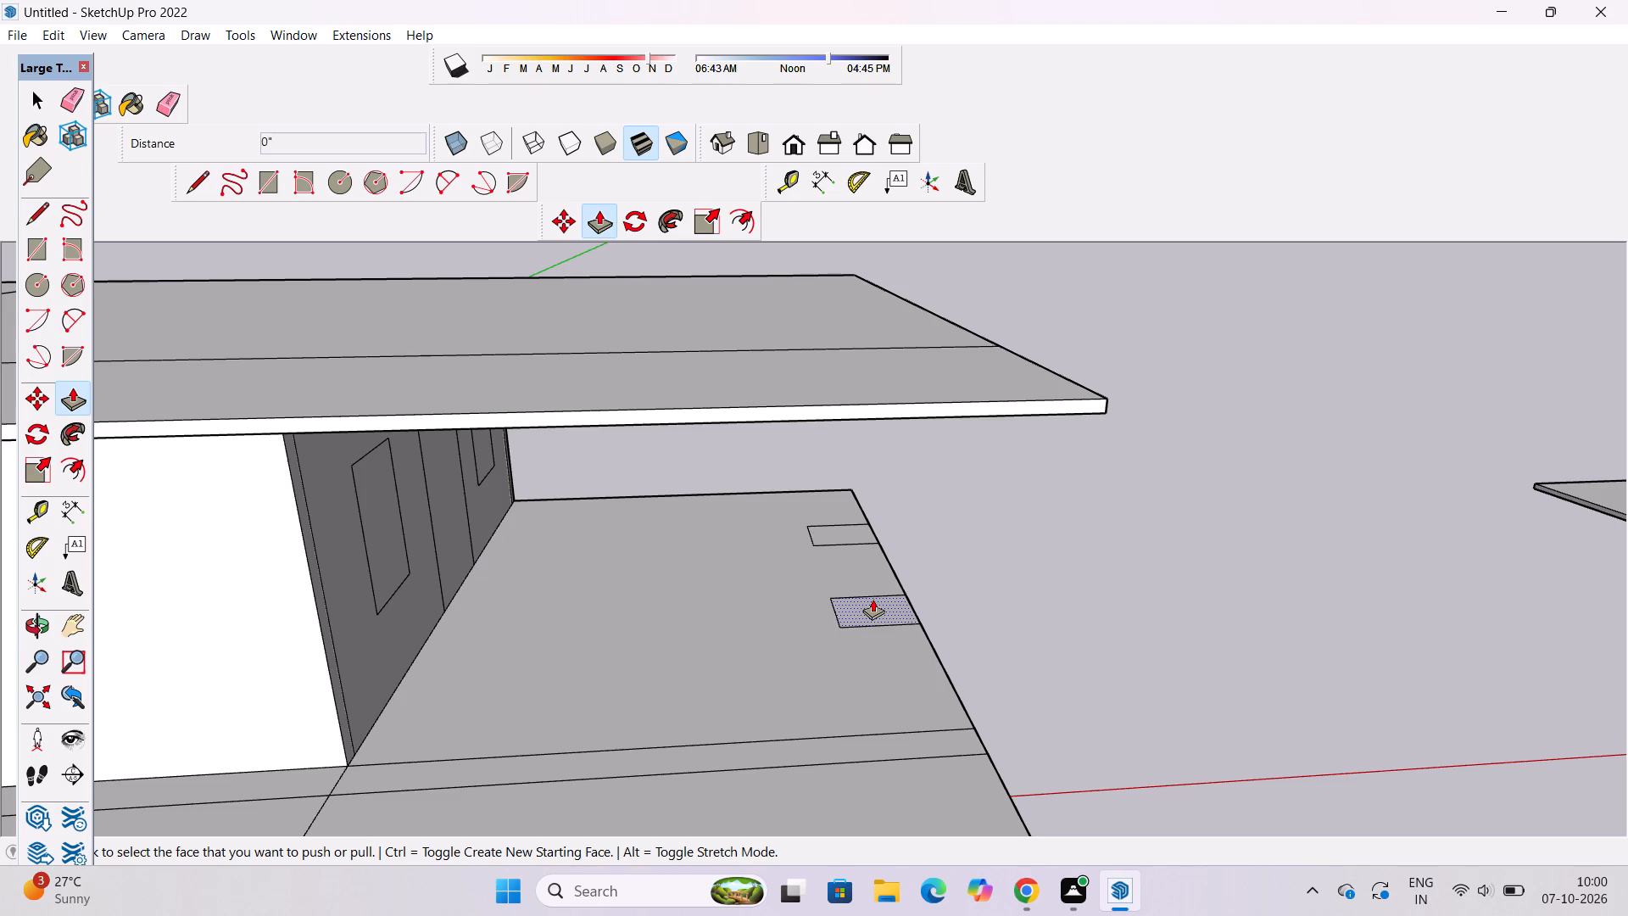
pyautogui.scroll(-6, 873, 599)
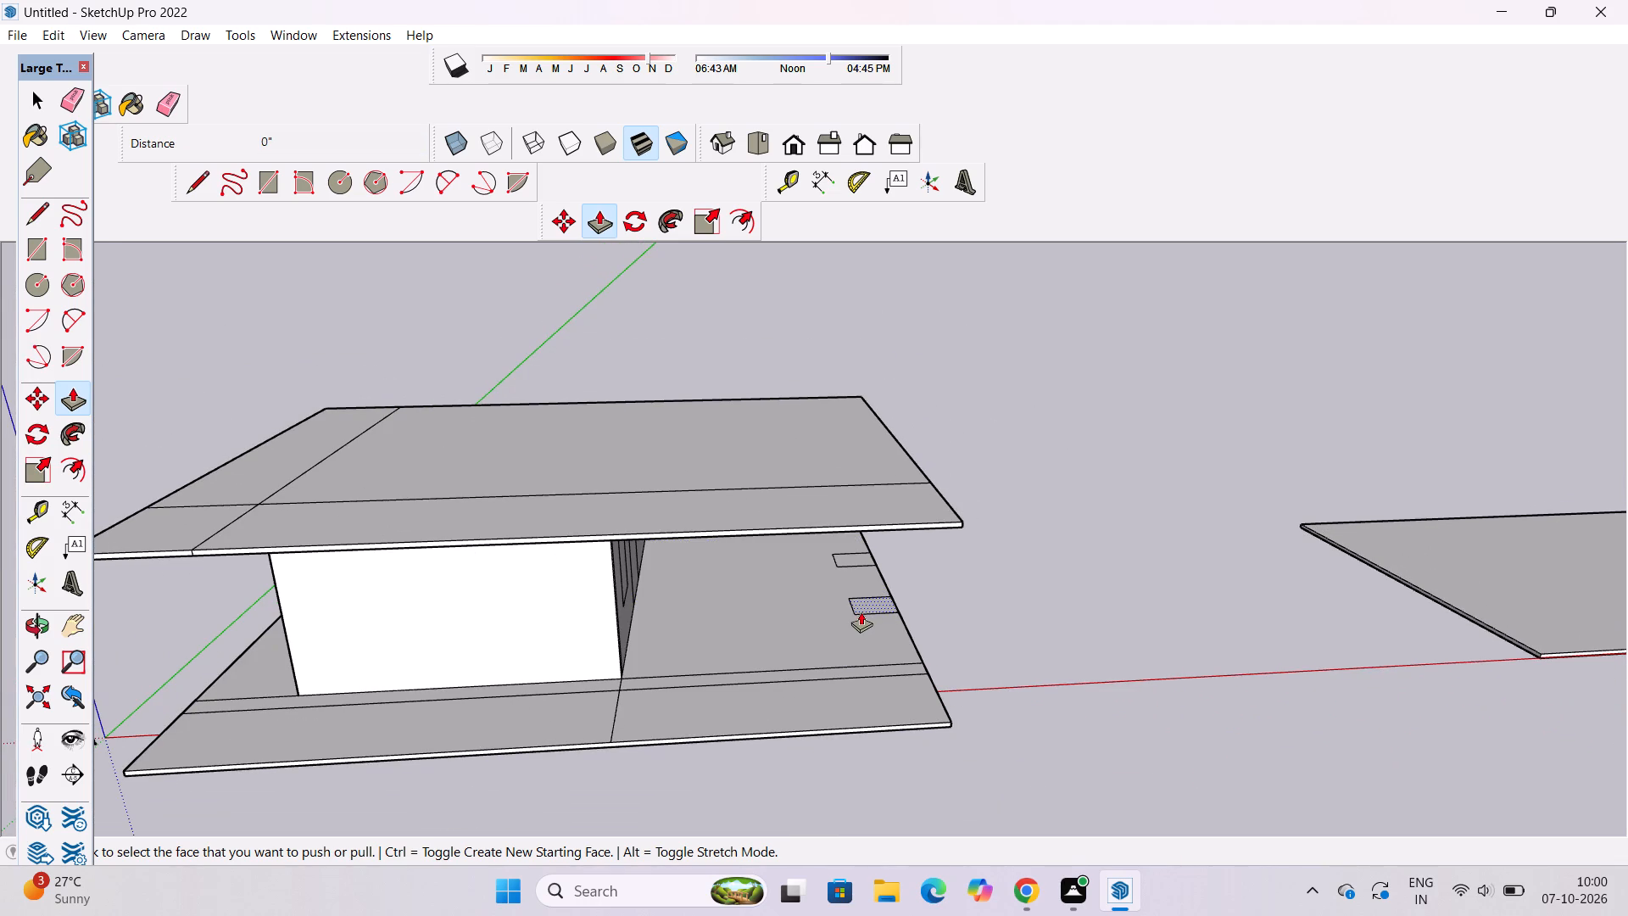
pyautogui.scroll(3, 860, 612)
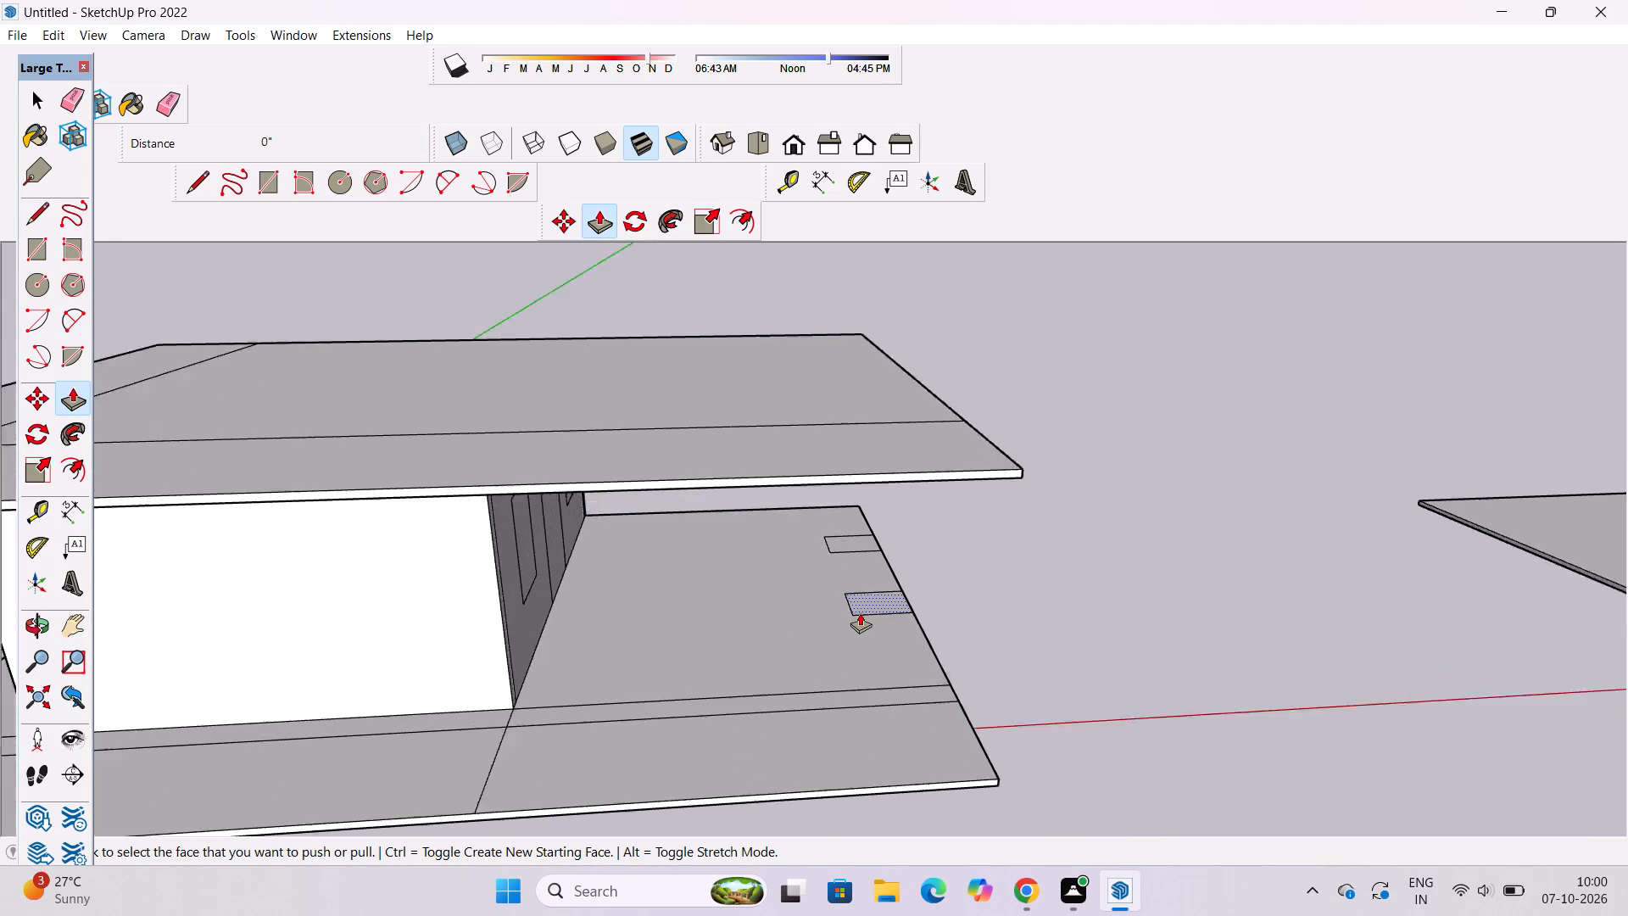
pyautogui.scroll(3, 860, 612)
pyautogui.scroll(-5, 877, 595)
pyautogui.press('o')
pyautogui.moveTo(967, 594); pyautogui.dragTo(728, 646)
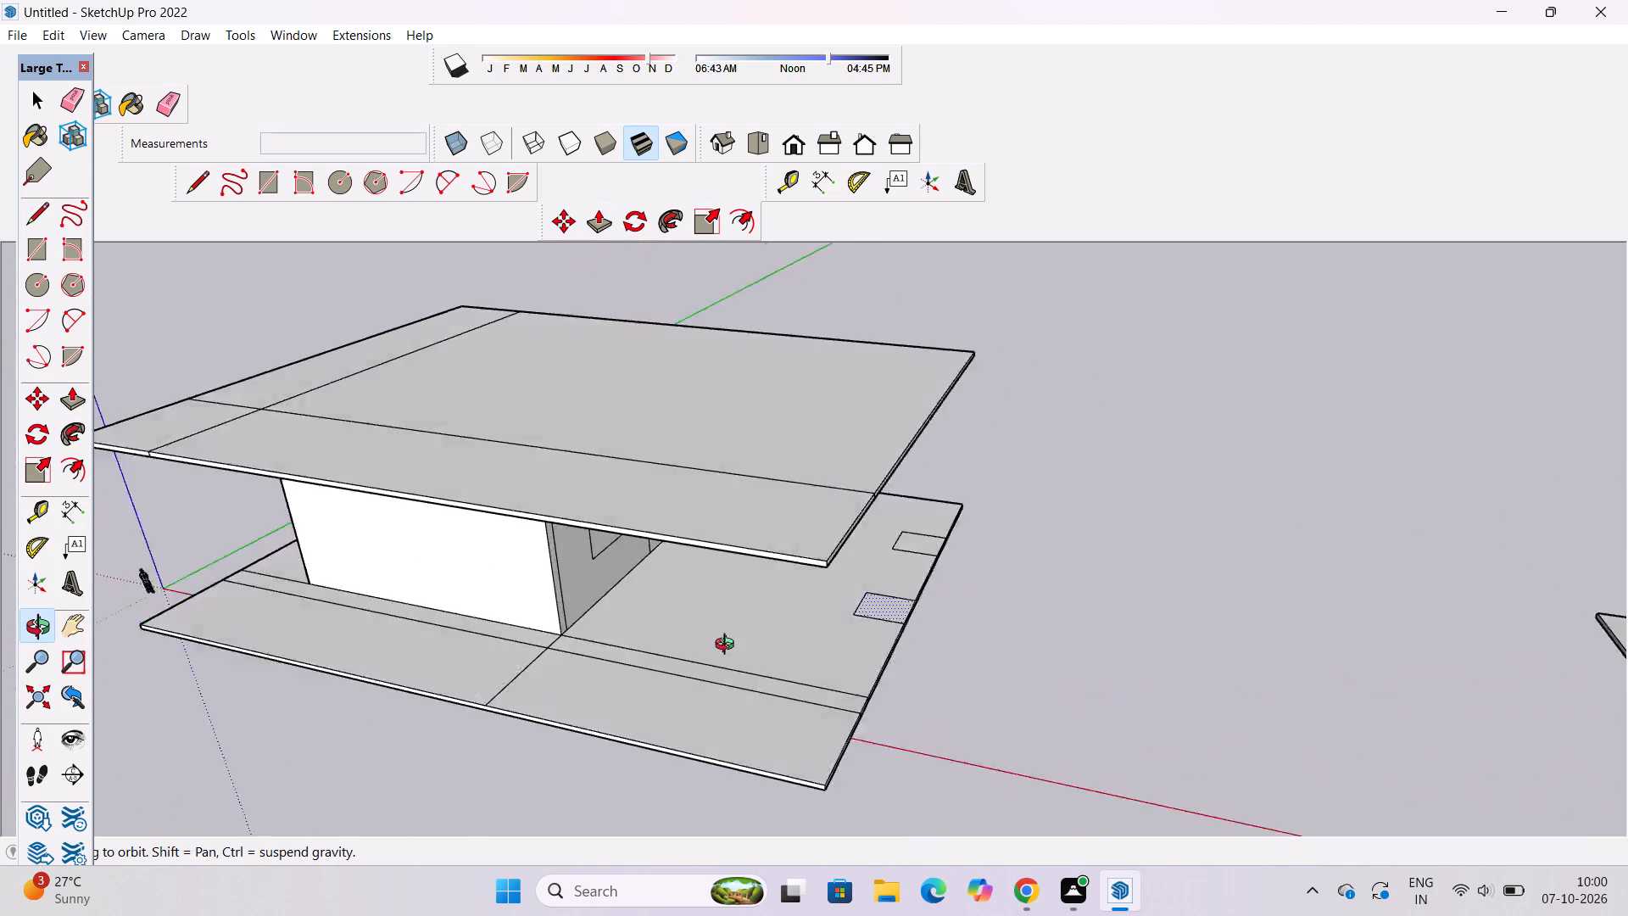
pyautogui.moveTo(728, 646); pyautogui.dragTo(546, 662)
pyautogui.moveTo(596, 782); pyautogui.dragTo(624, 857)
pyautogui.scroll(2, 730, 780)
pyautogui.keyDown('shift'); pyautogui.moveTo(725, 740); pyautogui.dragTo(710, 721); pyautogui.keyUp('shift')
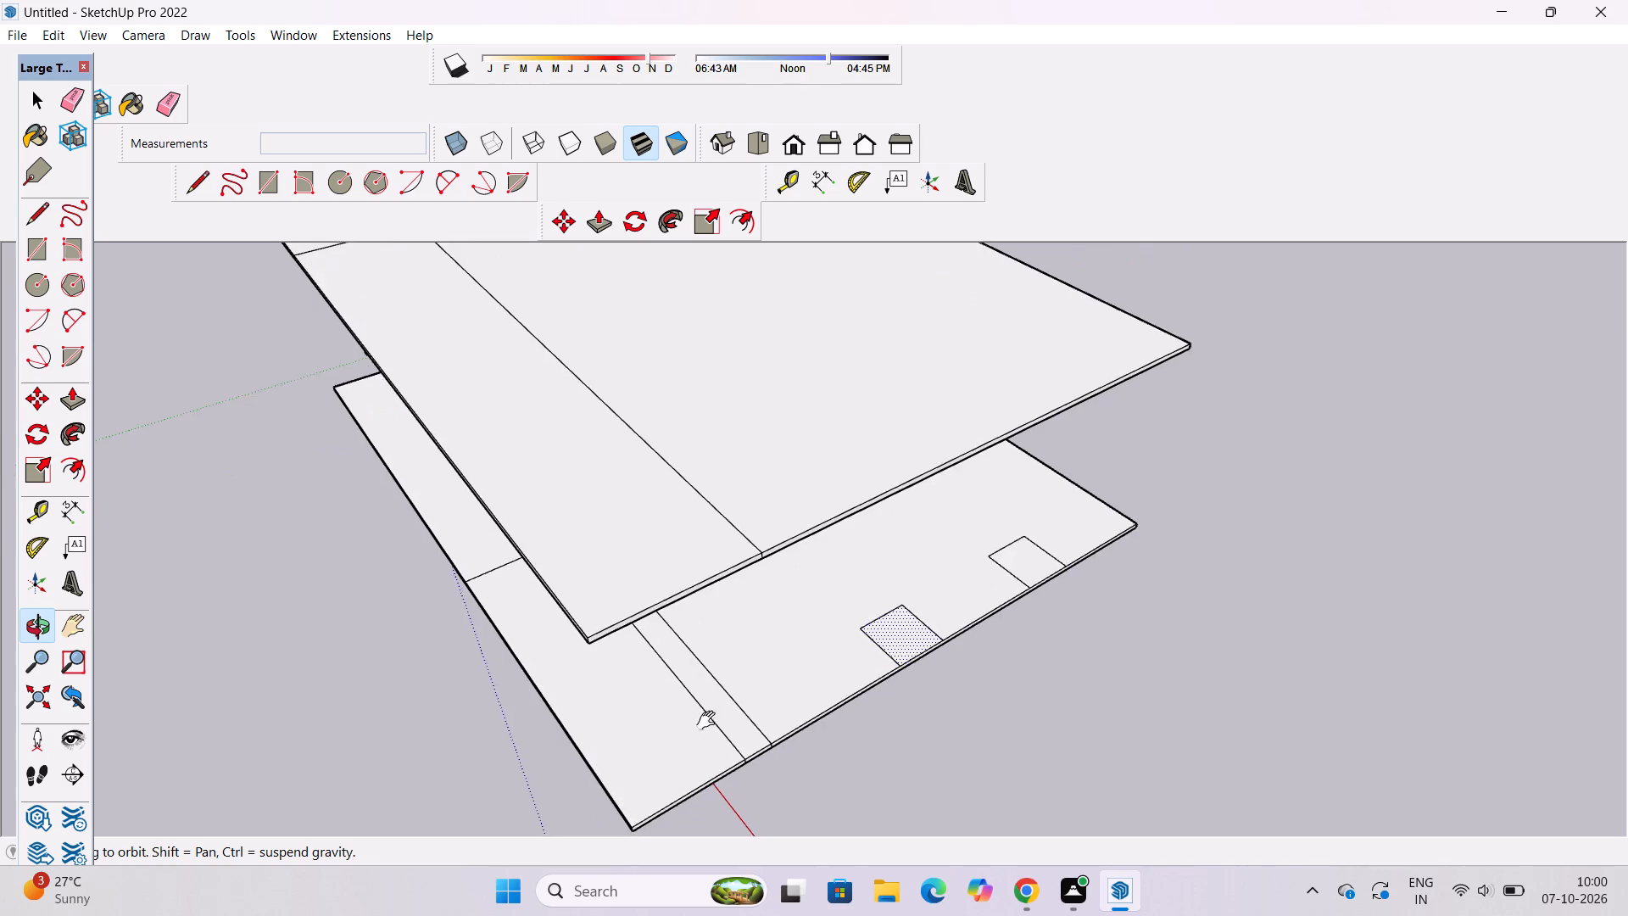
pyautogui.keyDown('shift'); pyautogui.moveTo(710, 721); pyautogui.dragTo(631, 680); pyautogui.keyUp('shift')
pyautogui.moveTo(867, 661); pyautogui.dragTo(781, 667)
pyautogui.moveTo(768, 667); pyautogui.dragTo(755, 687)
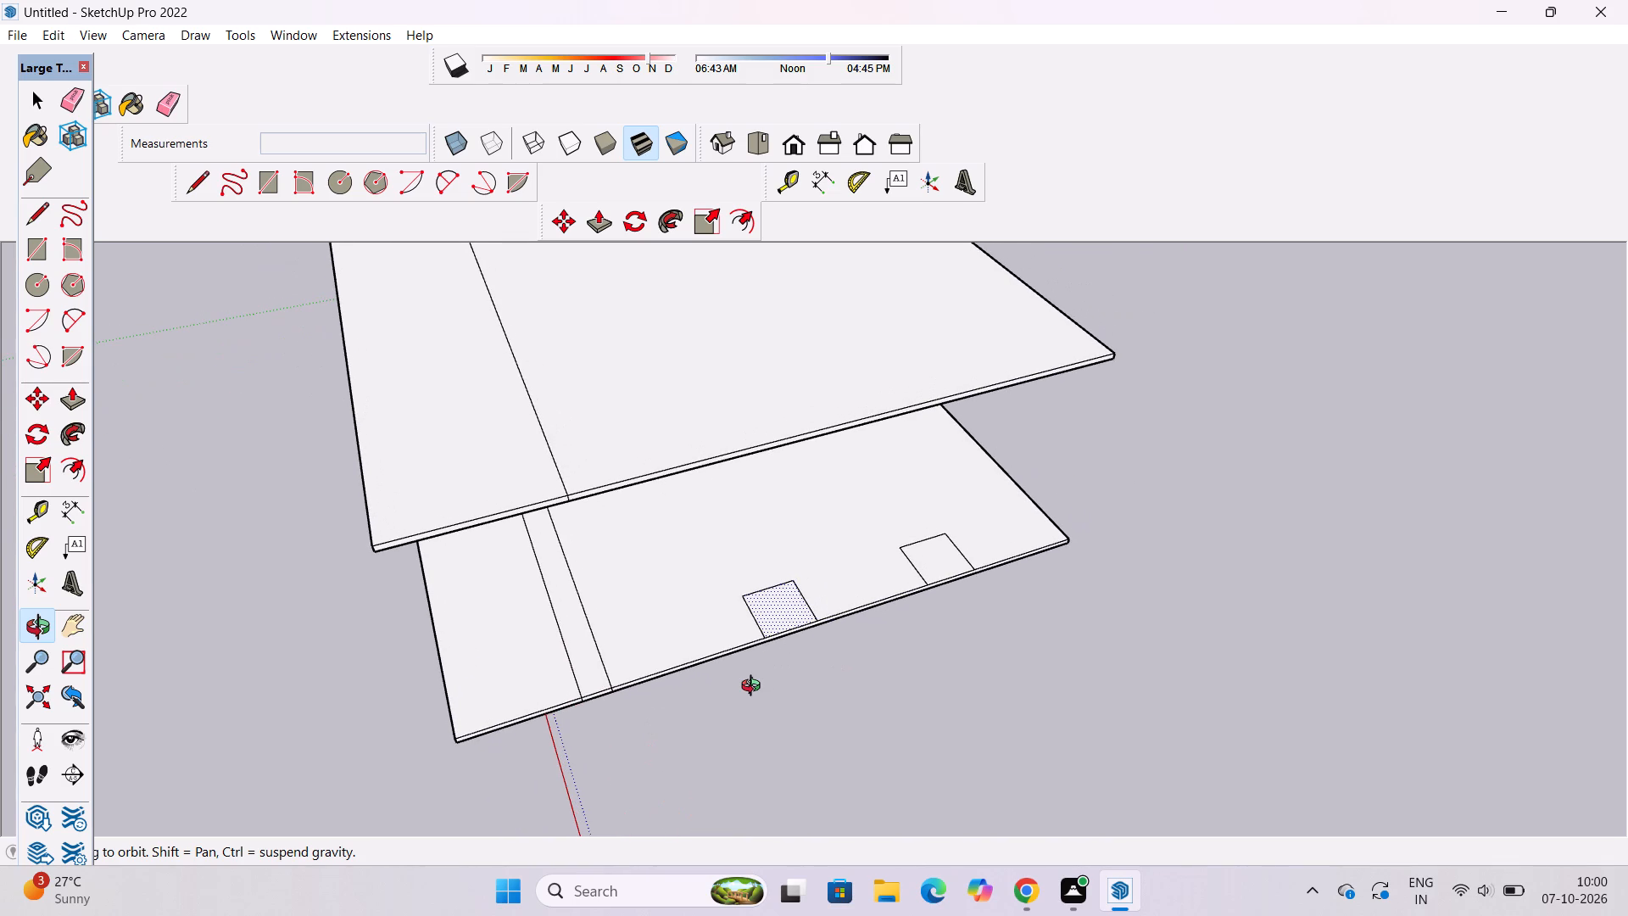
pyautogui.scroll(-4, 755, 678)
pyautogui.moveTo(621, 731); pyautogui.dragTo(962, 602)
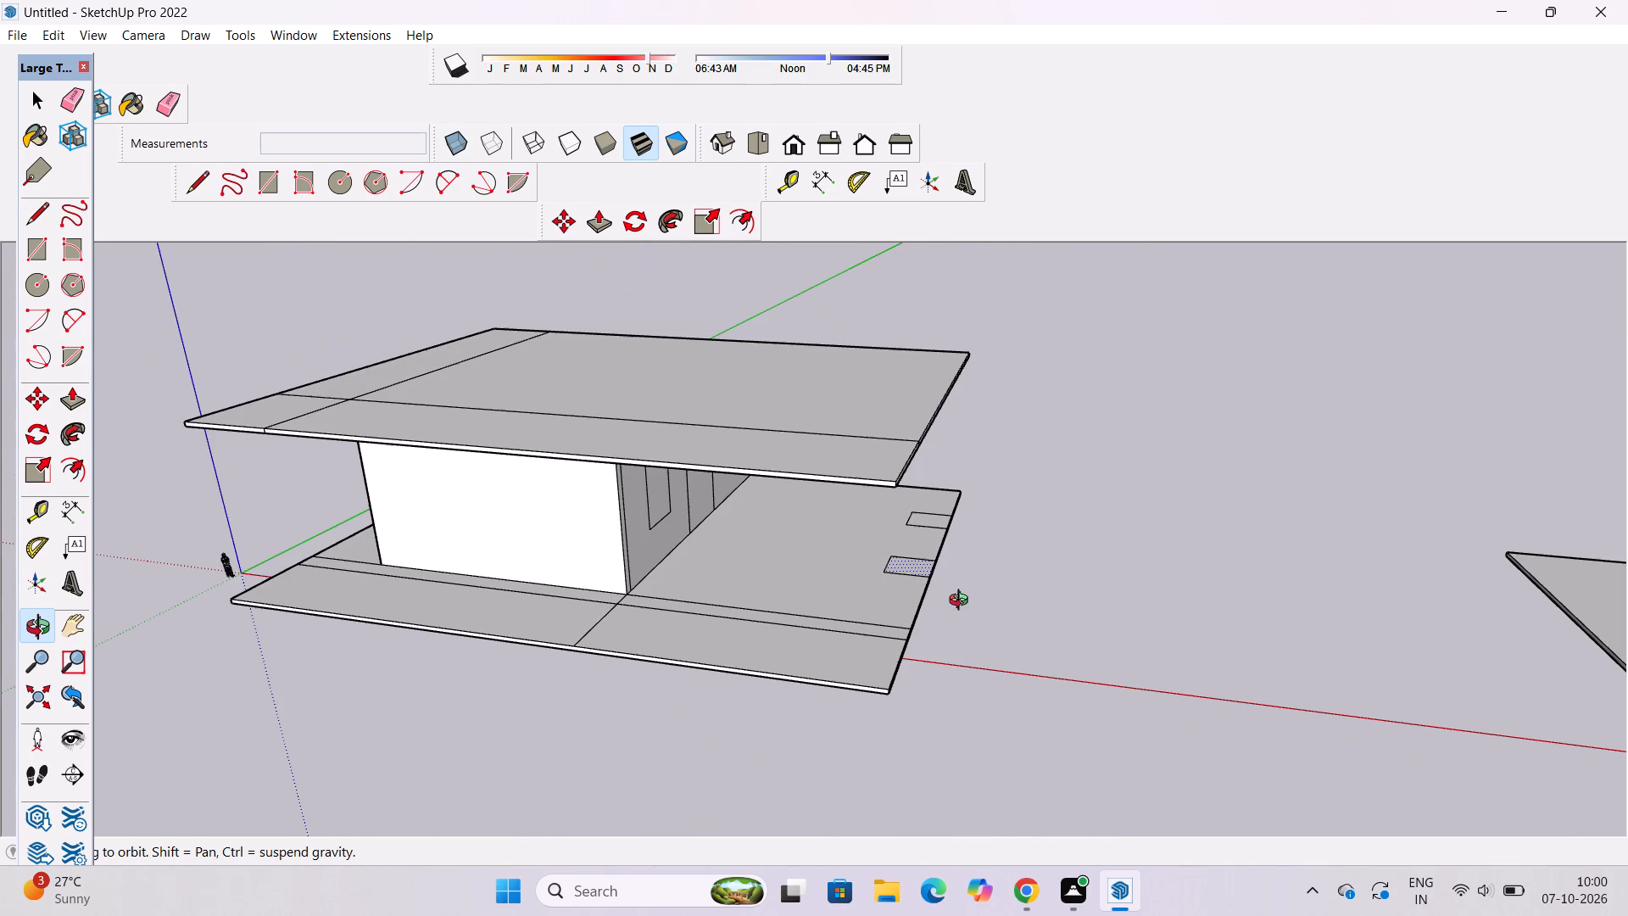
pyautogui.scroll(-4, 962, 602)
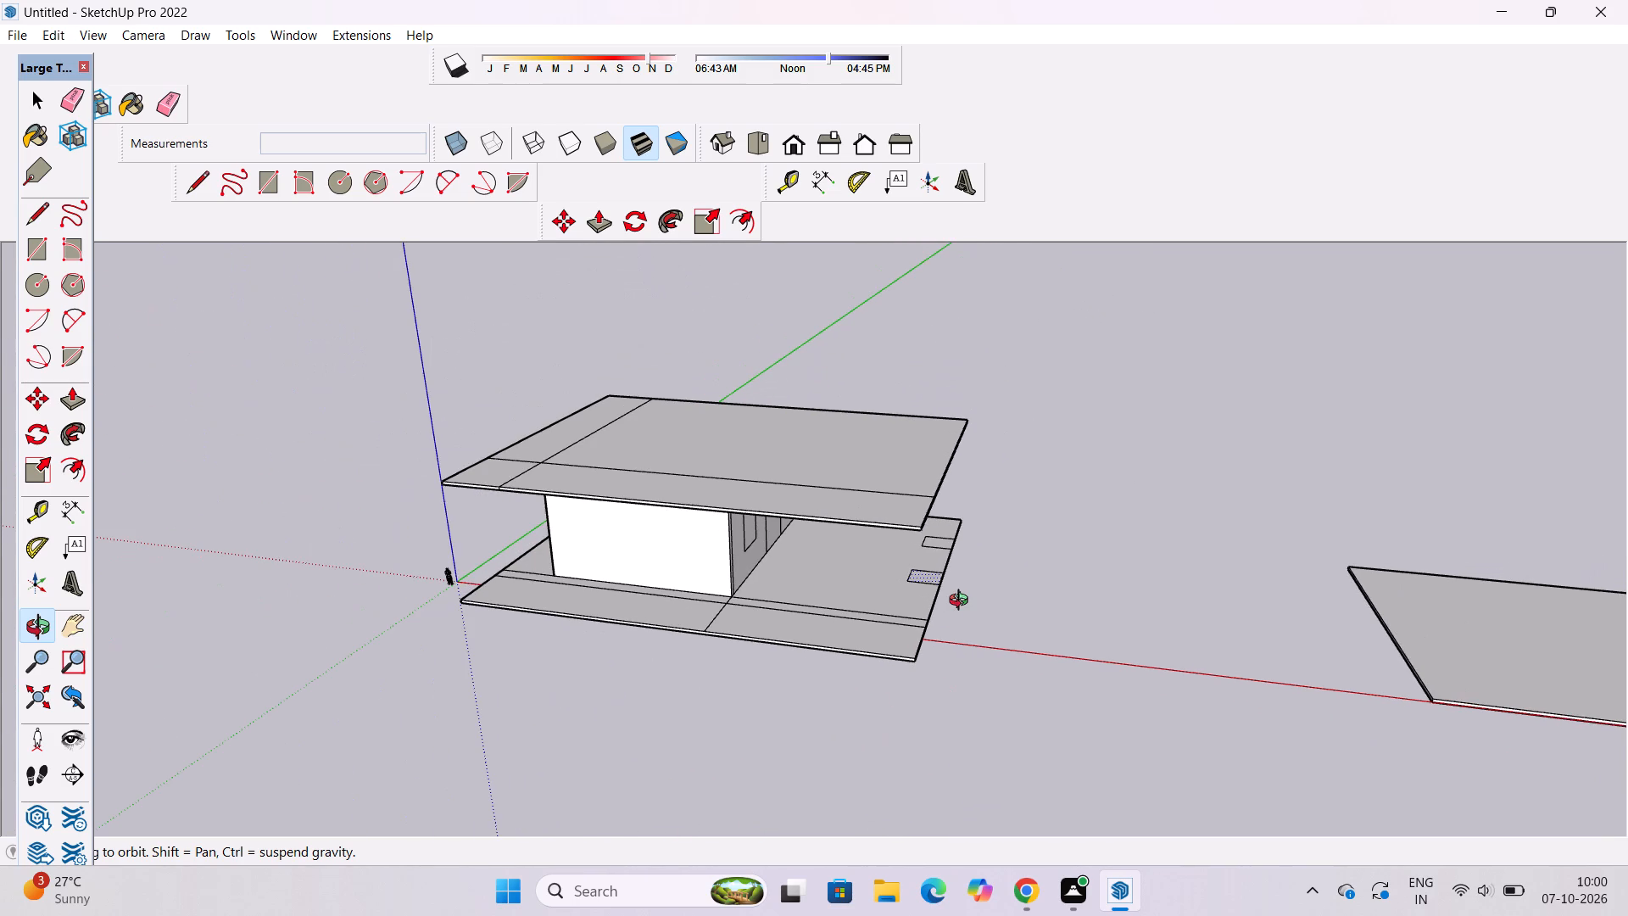
pyautogui.scroll(-2, 962, 602)
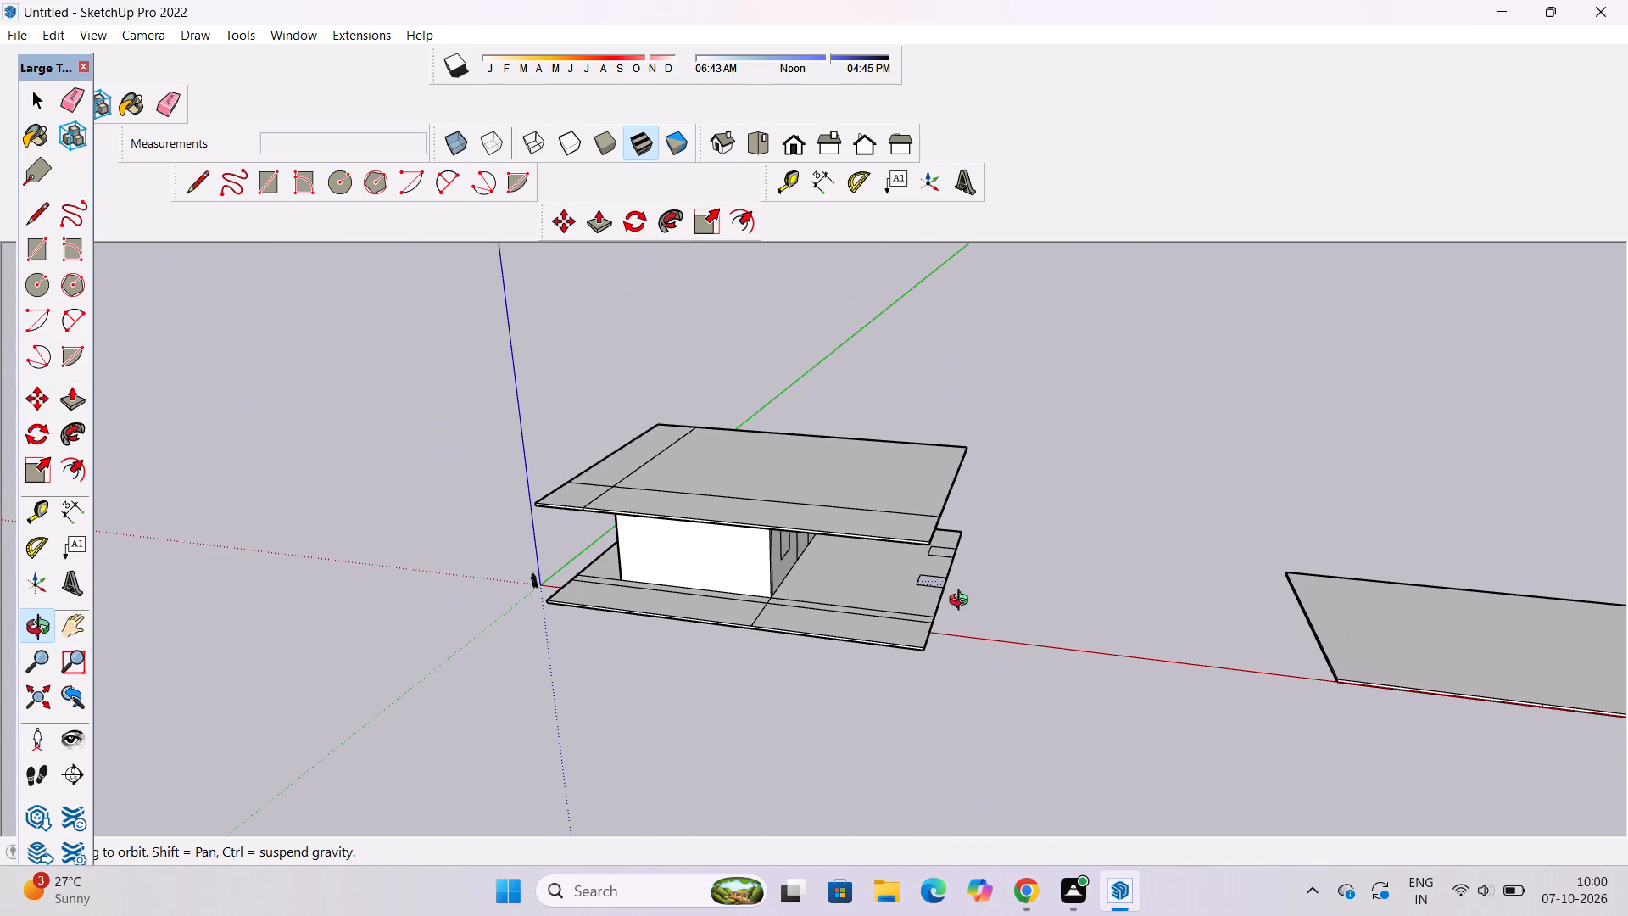
pyautogui.scroll(-5, 962, 602)
pyautogui.moveTo(793, 707); pyautogui.dragTo(954, 828)
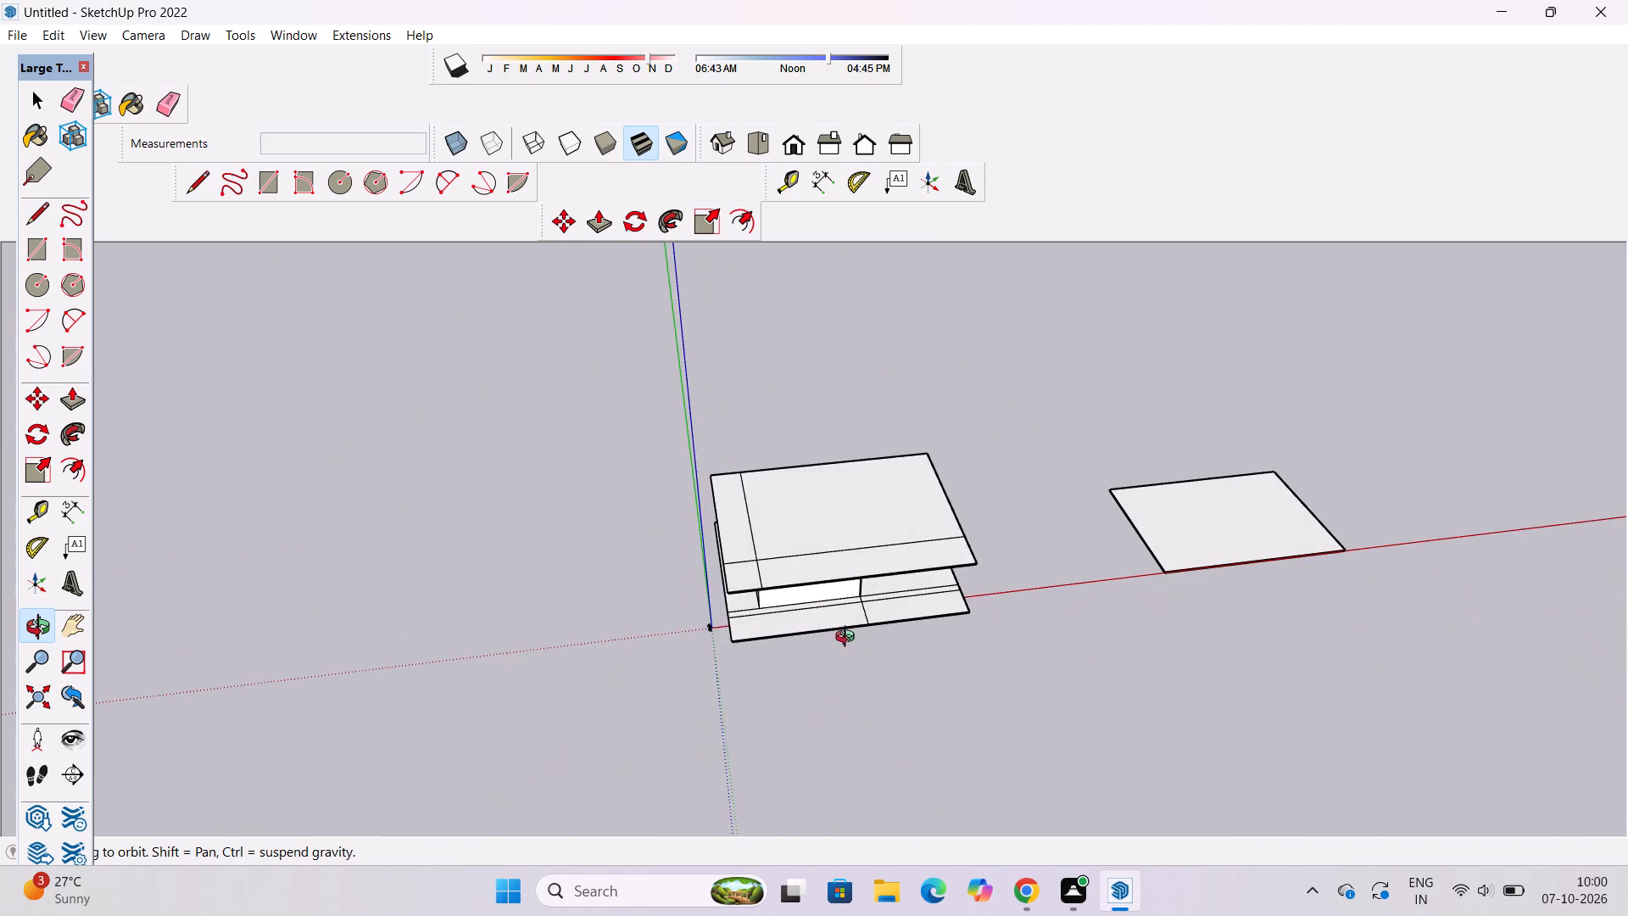
pyautogui.scroll(5, 848, 638)
pyautogui.keyDown('shift'); pyautogui.moveTo(852, 611); pyautogui.dragTo(808, 686); pyautogui.keyUp('shift')
pyautogui.click(789, 717)
pyautogui.scroll(7, 766, 699)
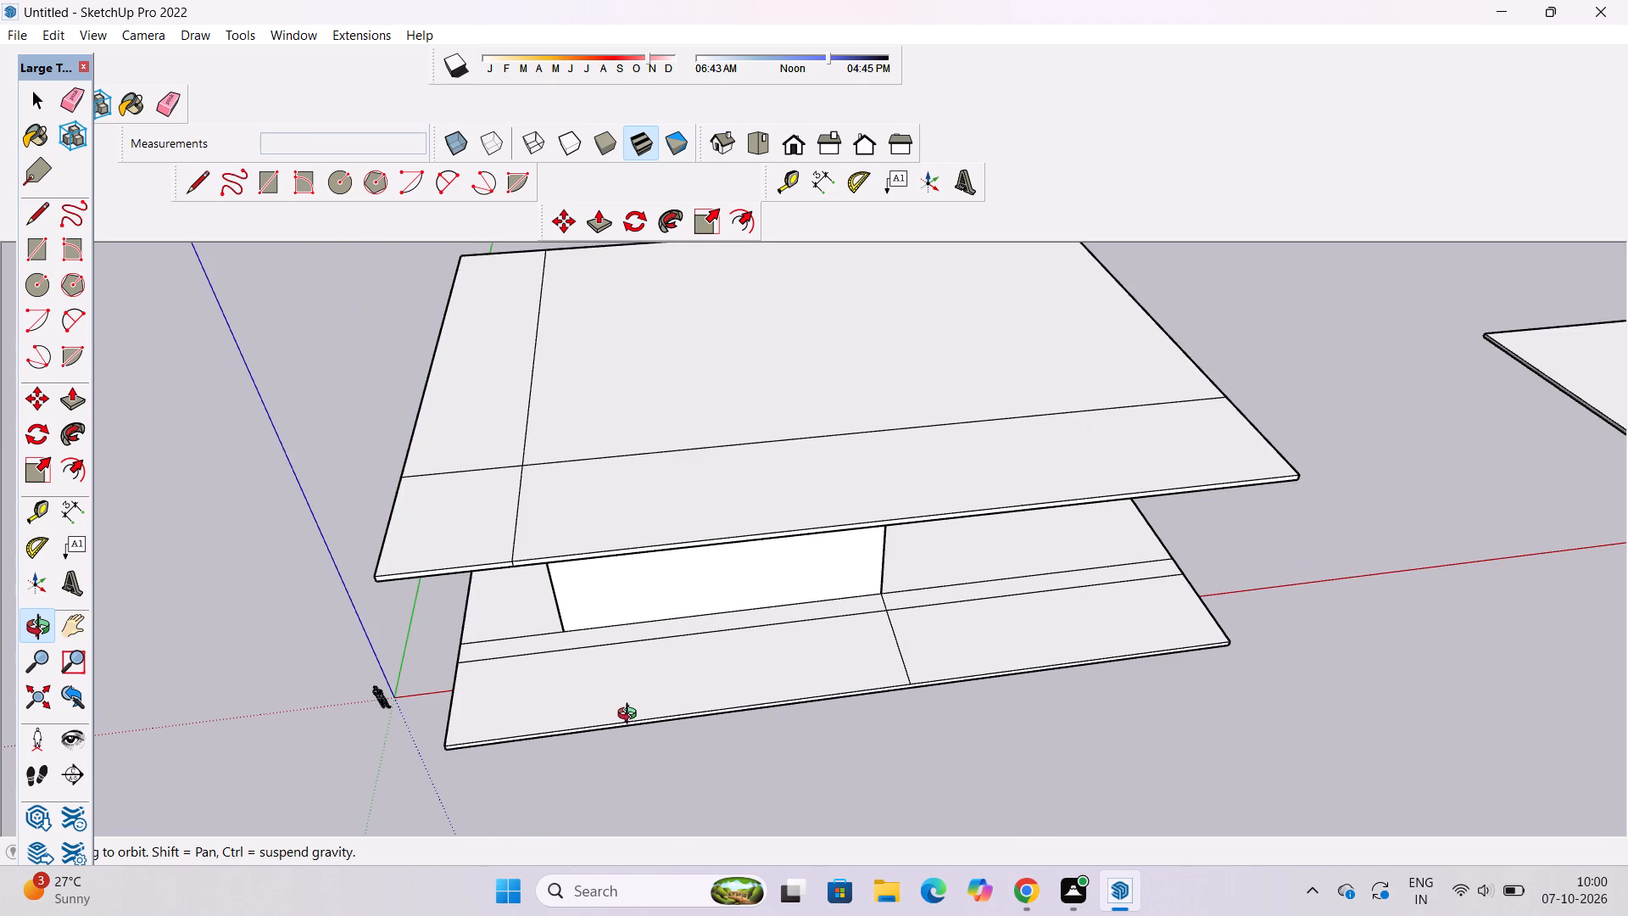
pyautogui.moveTo(627, 717); pyautogui.dragTo(633, 692)
pyautogui.scroll(-3, 656, 675)
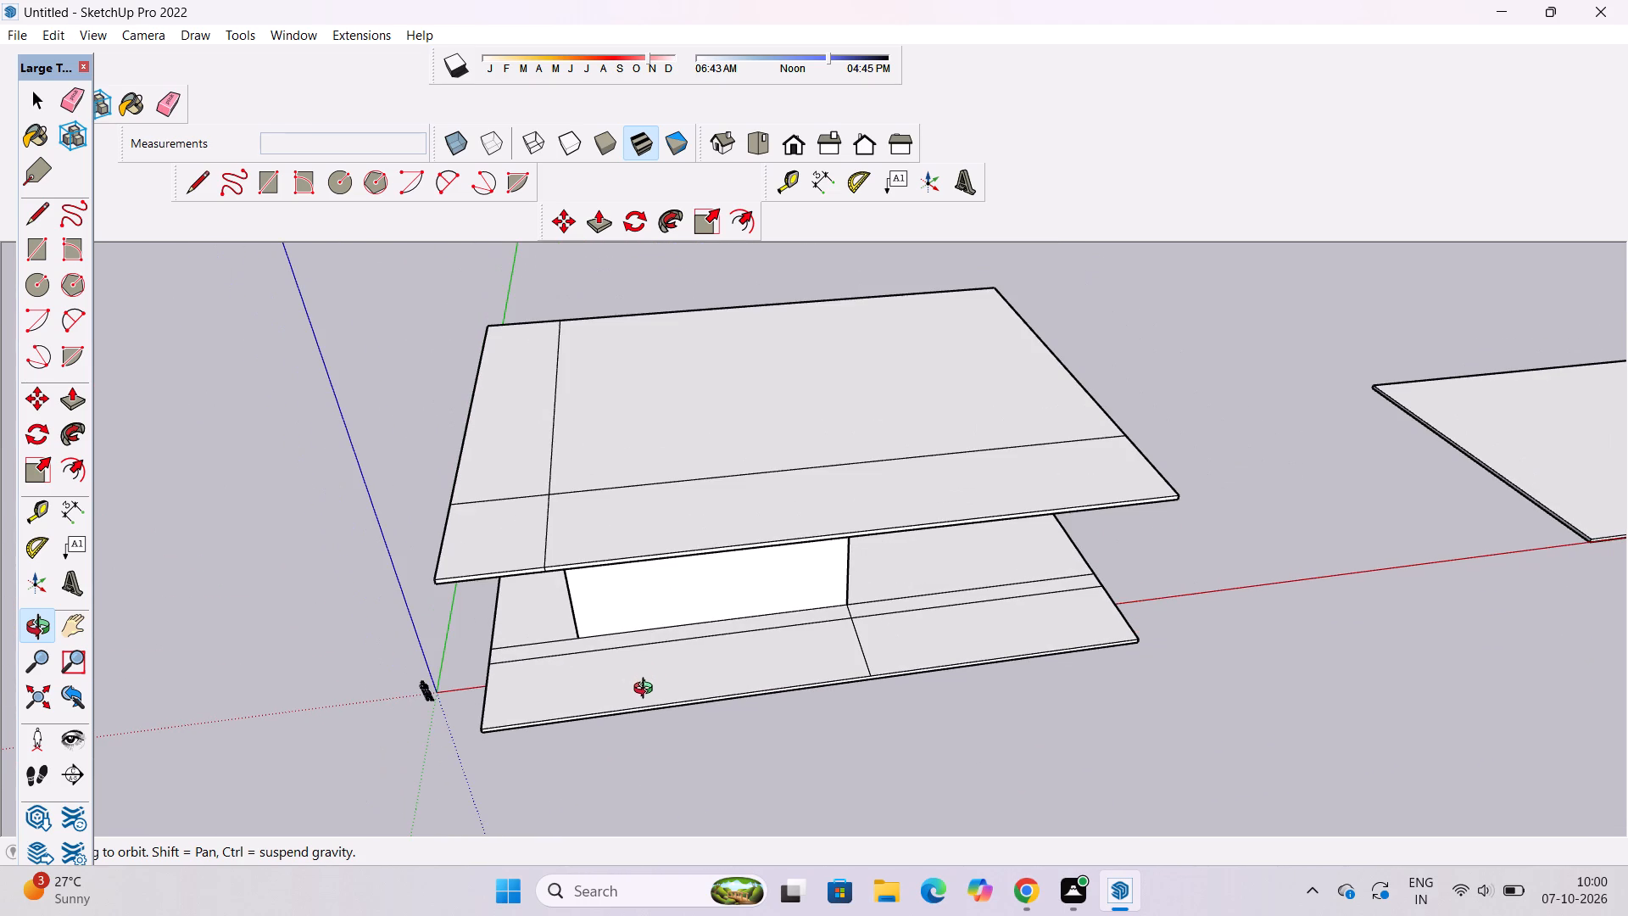
pyautogui.moveTo(1108, 656); pyautogui.dragTo(546, 490)
pyautogui.scroll(3, 873, 535)
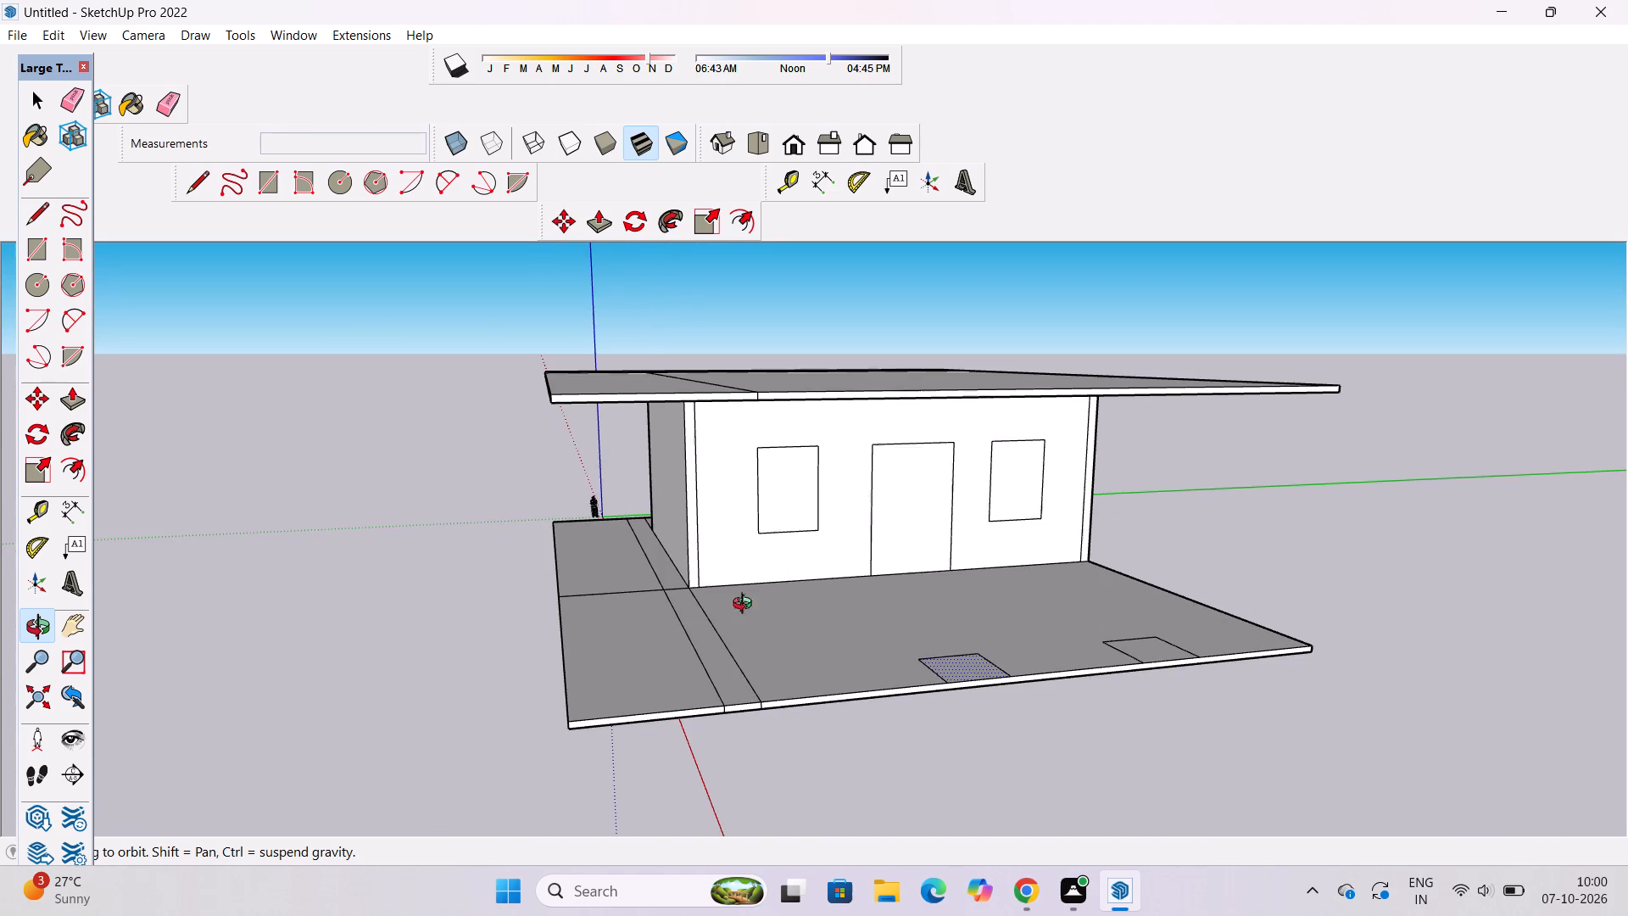
pyautogui.moveTo(617, 602); pyautogui.dragTo(629, 625)
pyautogui.moveTo(594, 613); pyautogui.dragTo(727, 650)
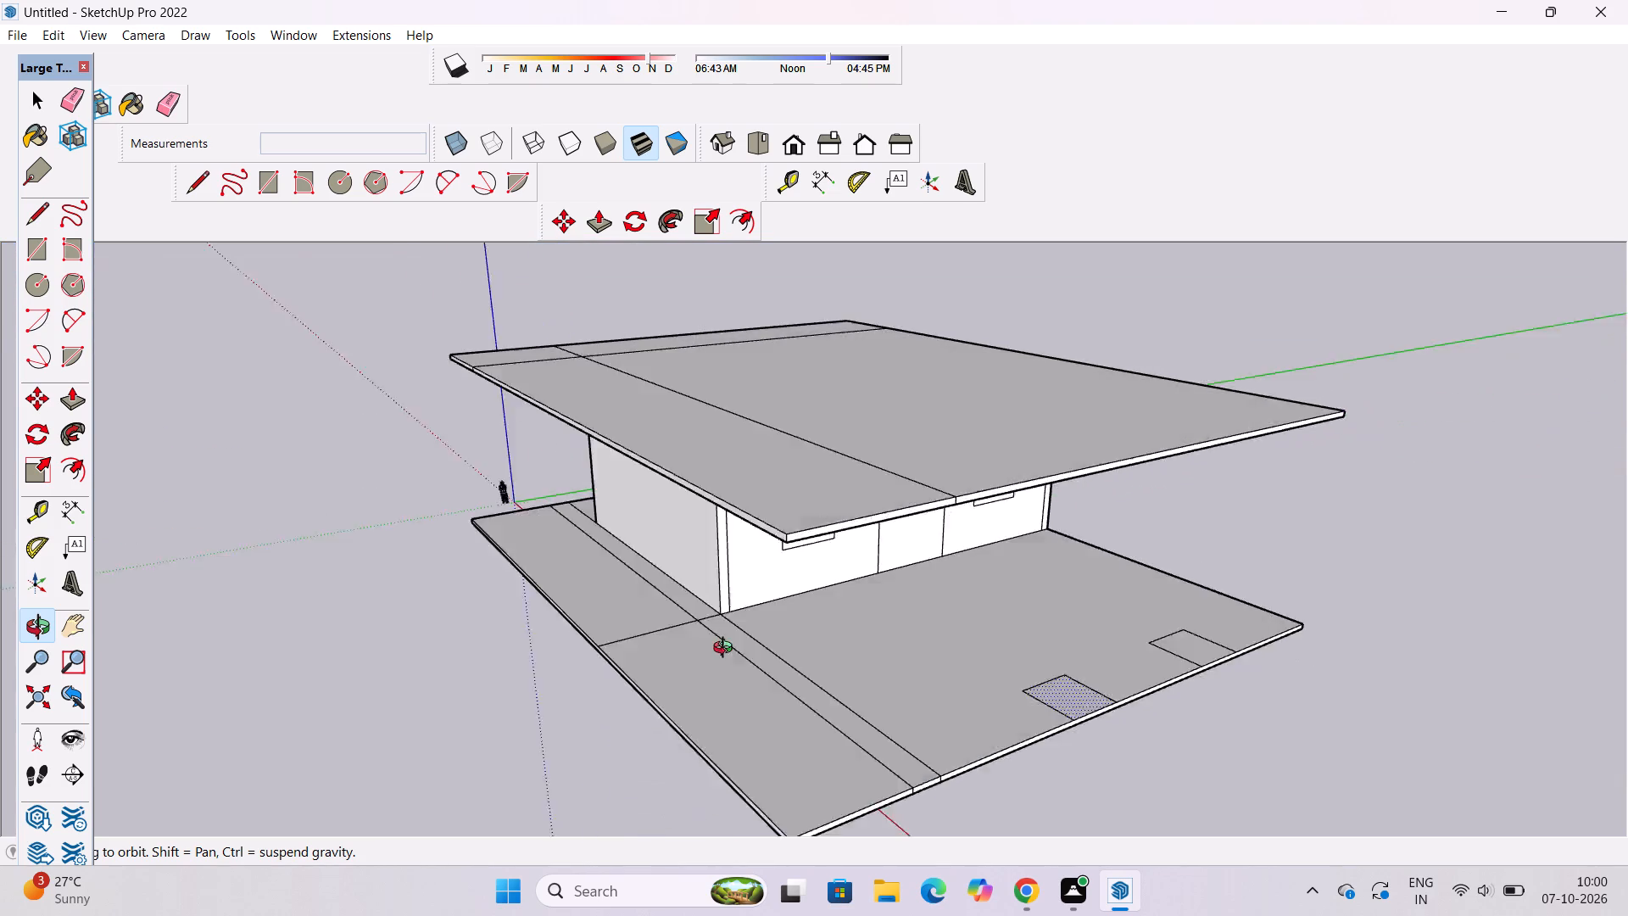
pyautogui.moveTo(727, 650); pyautogui.dragTo(951, 635)
pyautogui.moveTo(967, 633); pyautogui.dragTo(1003, 630)
pyautogui.moveTo(1006, 630); pyautogui.dragTo(1199, 684)
pyautogui.scroll(-3, 608, 550)
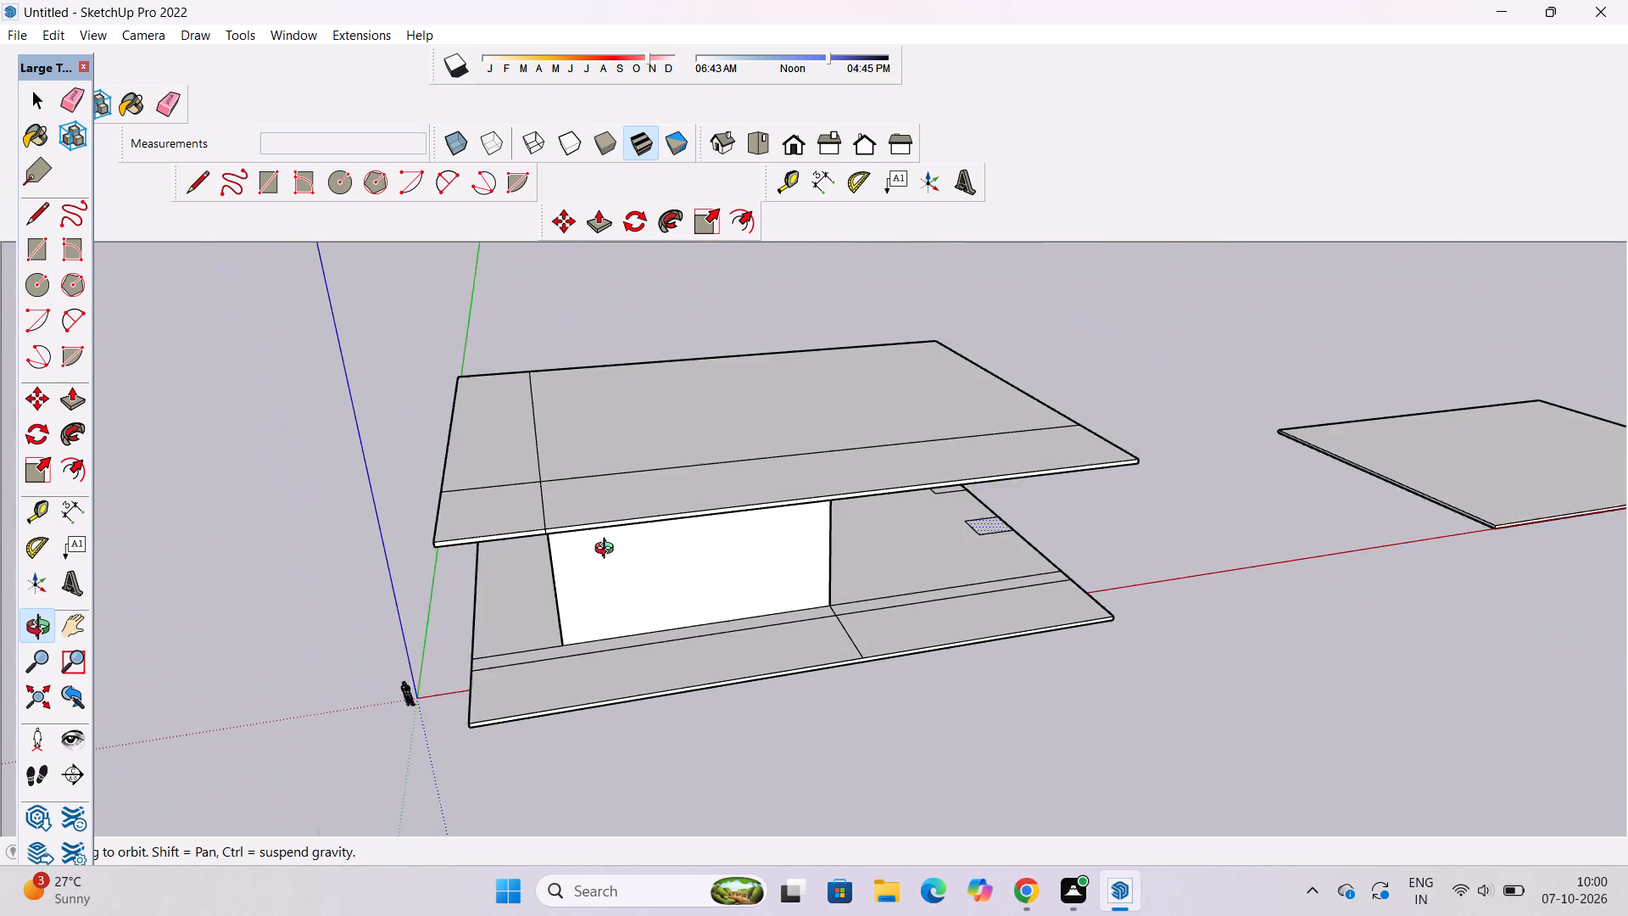
# Push both edge faces of the upper slab's side overhang back 25', flush with the blank side wall.
pyautogui.moveTo(613, 557); pyautogui.dragTo(728, 595)
pyautogui.moveTo(728, 595); pyautogui.dragTo(718, 651)
pyautogui.scroll(3, 716, 667)
pyautogui.moveTo(715, 668); pyautogui.dragTo(644, 613)
pyautogui.moveTo(644, 613); pyautogui.dragTo(645, 636)
pyautogui.moveTo(623, 651); pyautogui.dragTo(658, 680)
pyautogui.moveTo(658, 684); pyautogui.dragTo(685, 640)
pyautogui.moveTo(644, 651); pyautogui.dragTo(769, 675)
pyautogui.moveTo(769, 675); pyautogui.dragTo(755, 675)
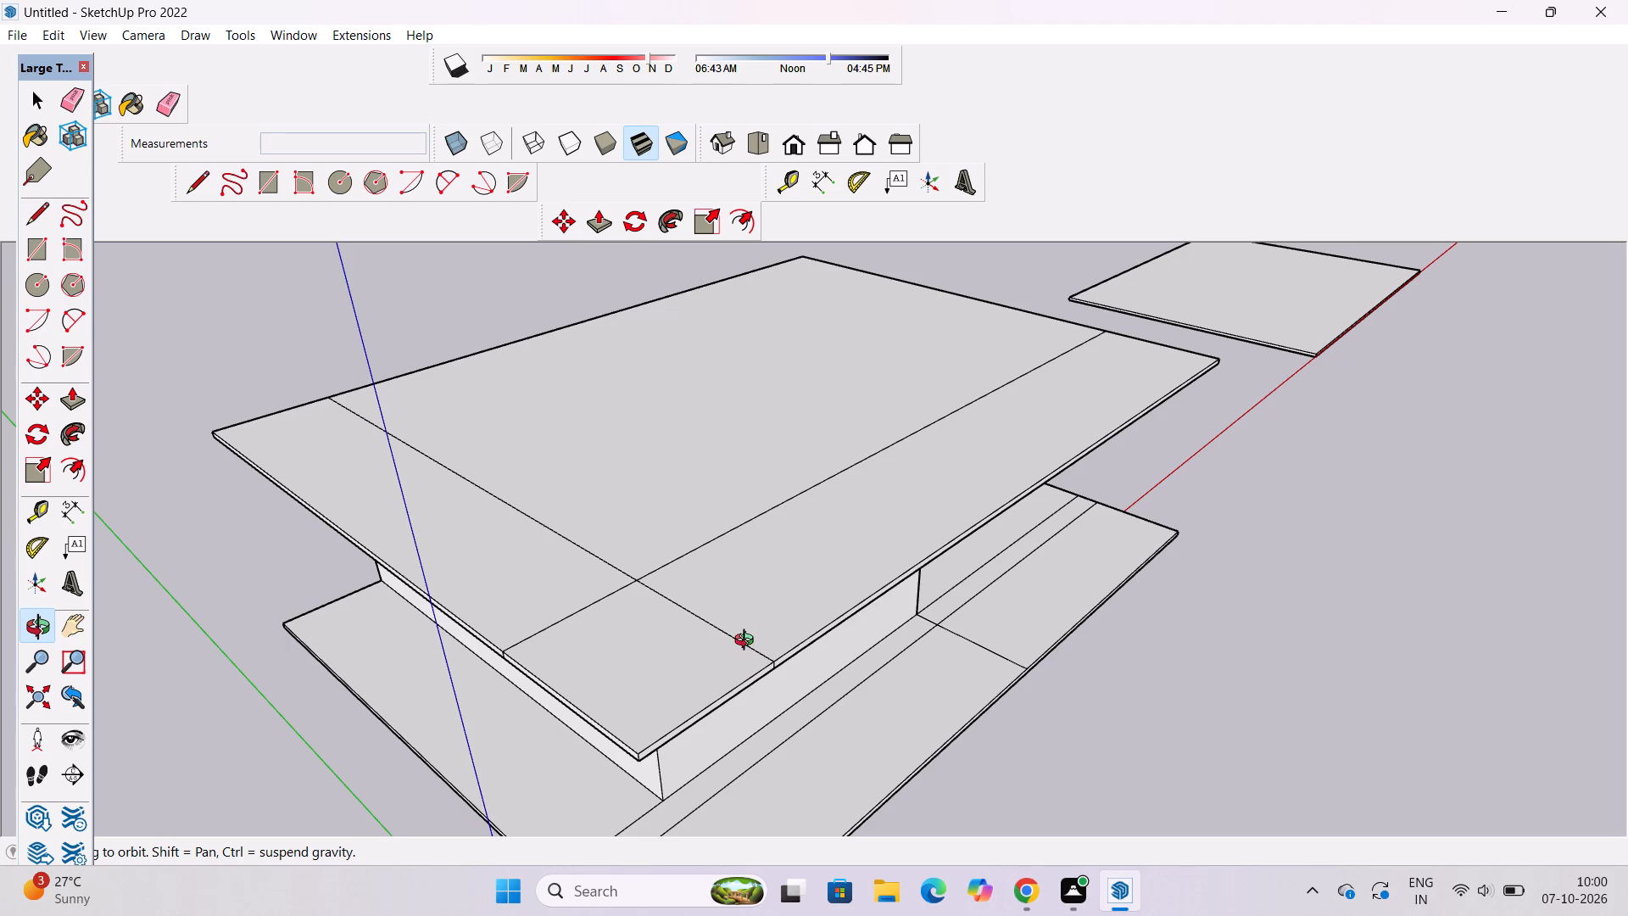
pyautogui.moveTo(785, 686); pyautogui.dragTo(712, 571)
pyautogui.keyDown('shift'); pyautogui.moveTo(708, 571); pyautogui.dragTo(666, 588); pyautogui.keyUp('shift')
pyautogui.moveTo(668, 590); pyautogui.dragTo(729, 636)
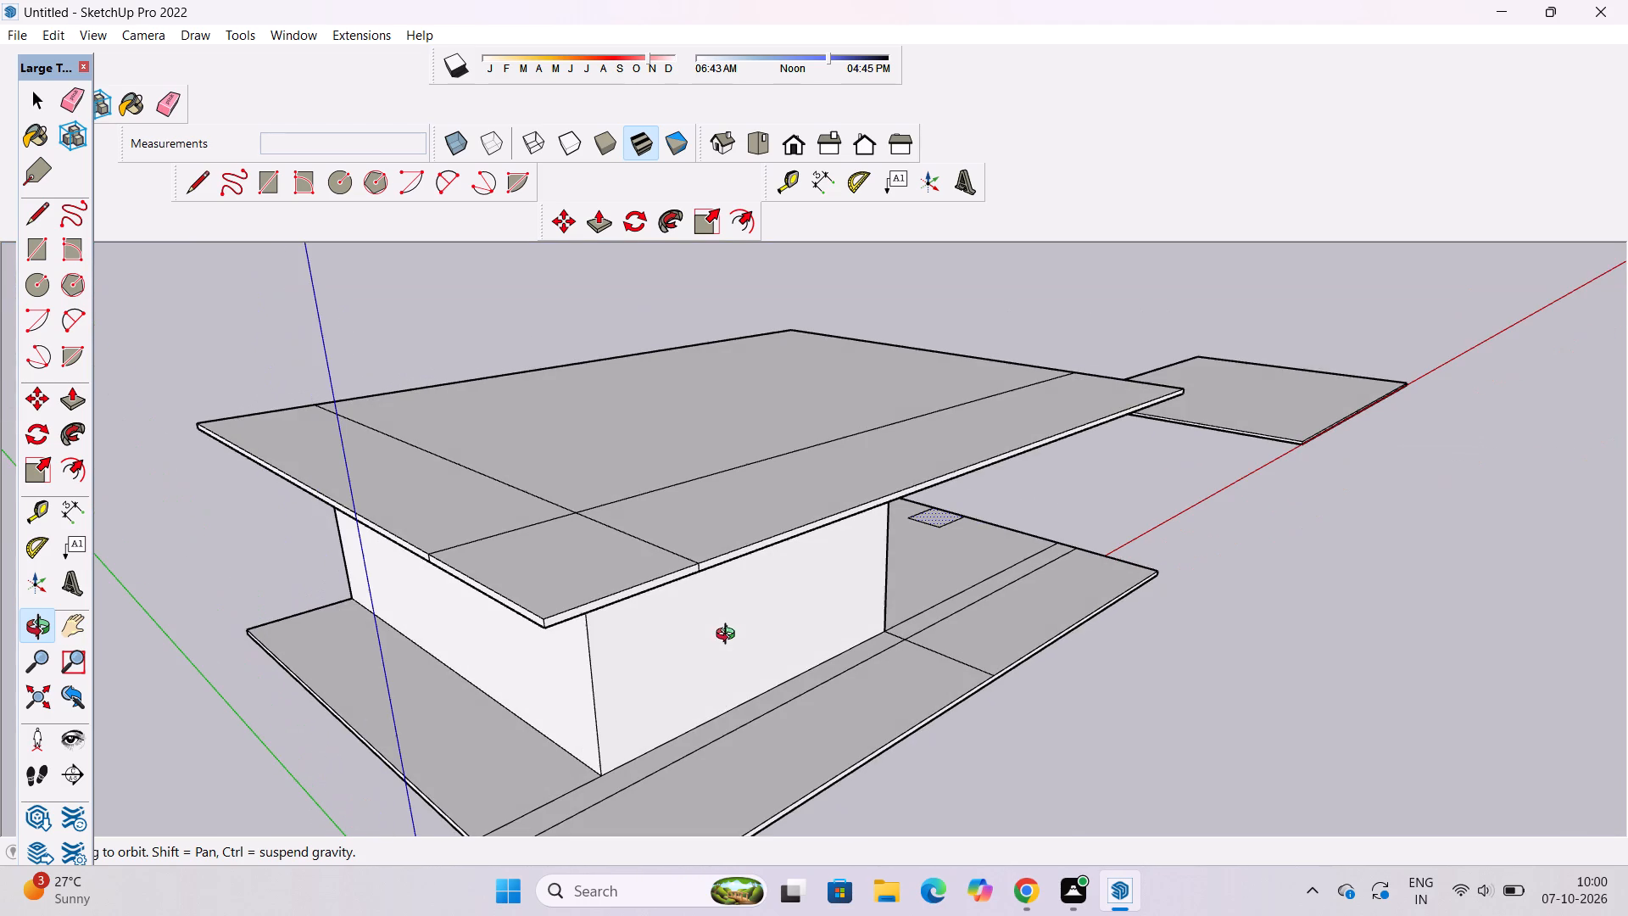
pyautogui.press('p')
pyautogui.scroll(3, 732, 595)
pyautogui.click(737, 533)
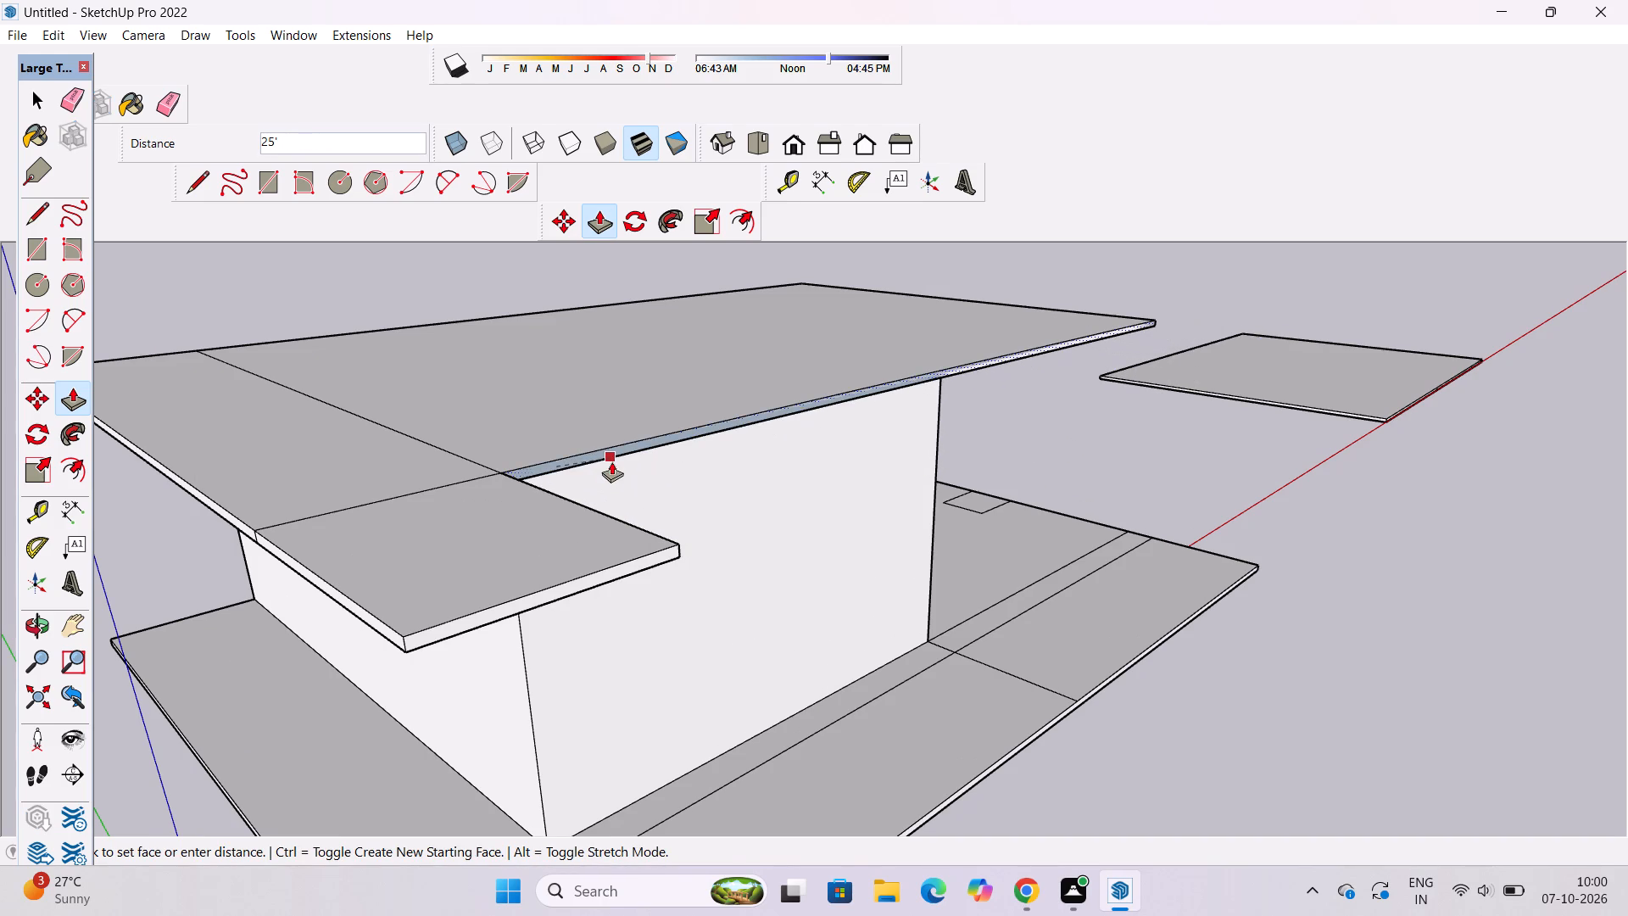
pyautogui.click(611, 461)
pyautogui.click(619, 570)
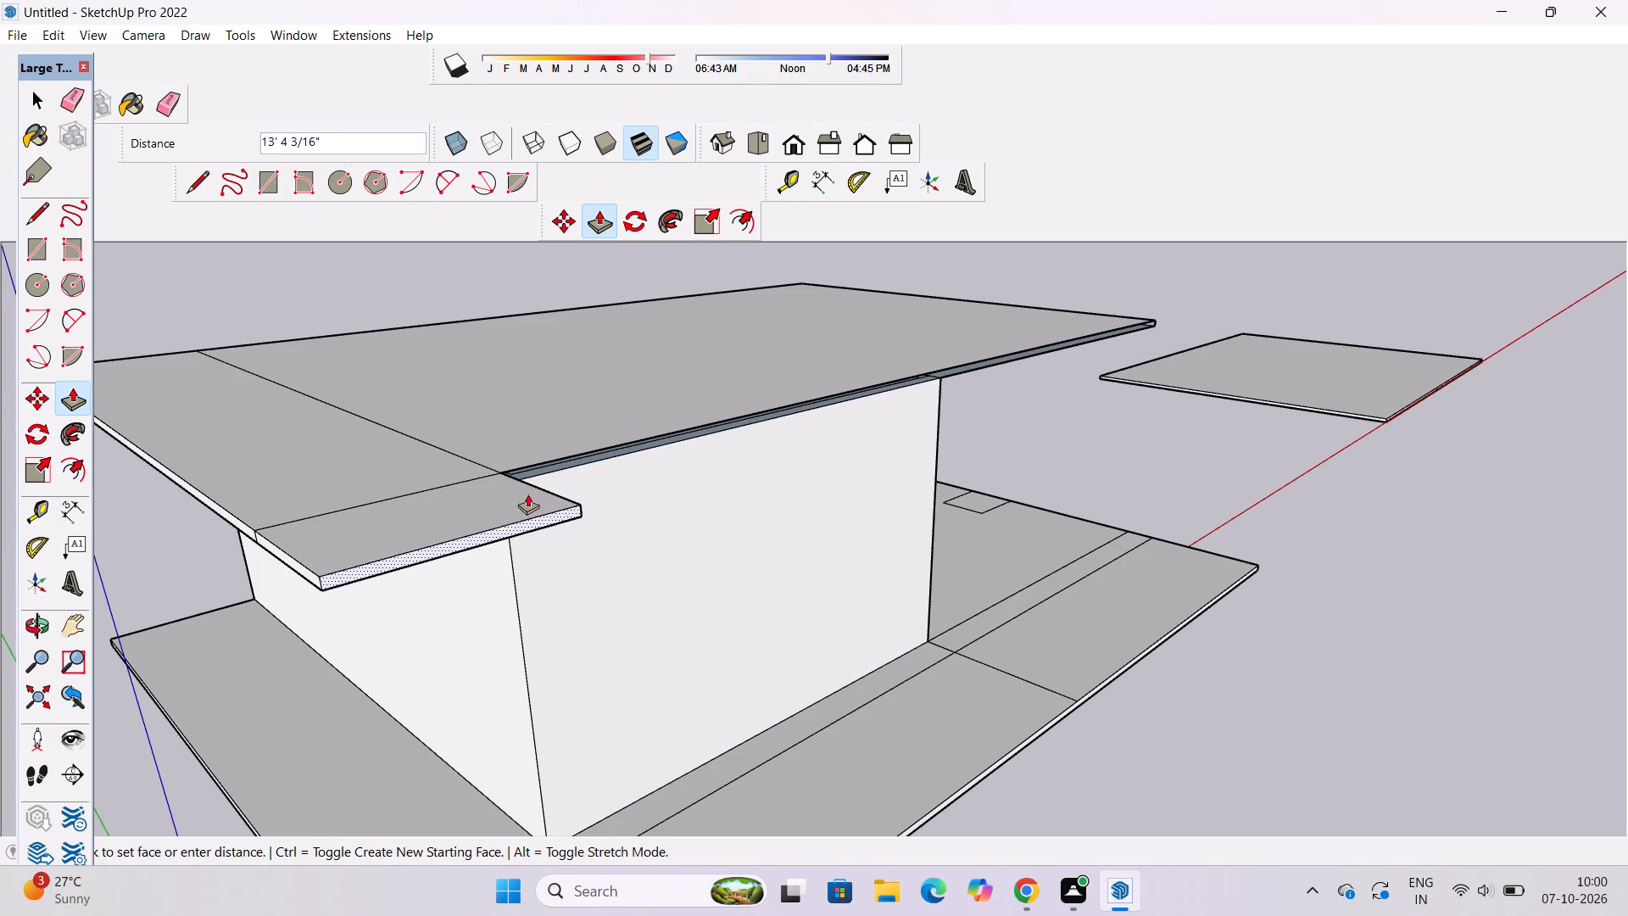
pyautogui.click(484, 474)
# Draw a small rectangle at the outer corner of the trimmed upper slab's open edge to close its shorter face.
pyautogui.press('space')
pyautogui.press('o')
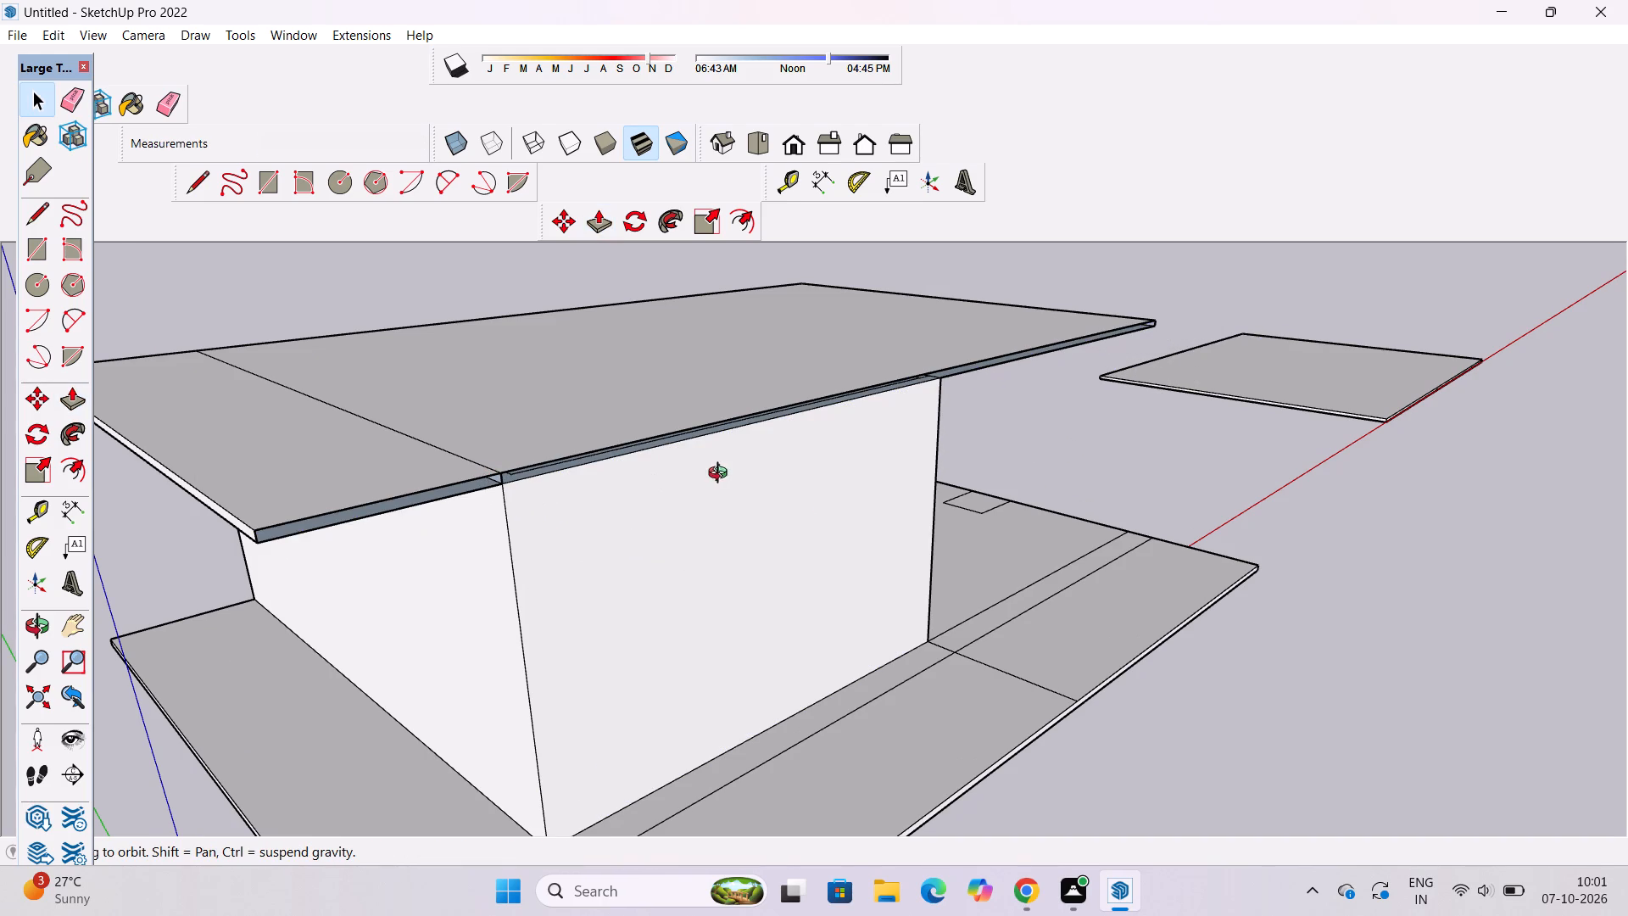
pyautogui.keyDown('shift'); pyautogui.moveTo(765, 564); pyautogui.dragTo(876, 677); pyautogui.keyUp('shift')
pyautogui.moveTo(863, 679); pyautogui.dragTo(793, 662)
pyautogui.keyDown('shift'); pyautogui.moveTo(786, 651); pyautogui.dragTo(897, 643); pyautogui.keyUp('shift')
pyautogui.scroll(3, 733, 679)
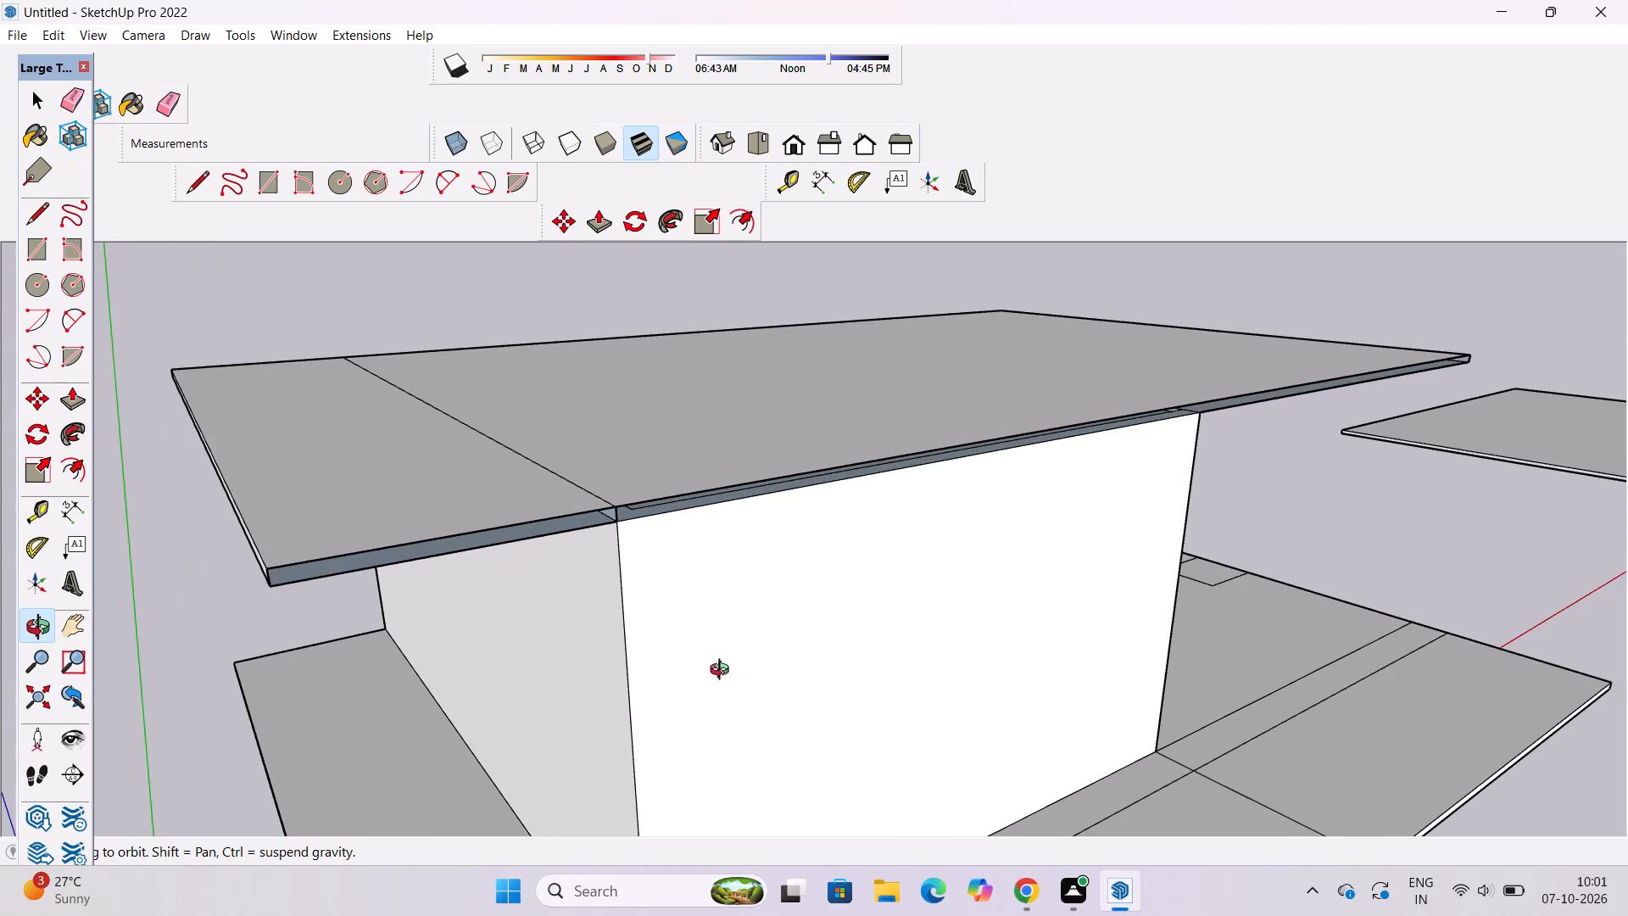
pyautogui.keyDown('shift'); pyautogui.moveTo(717, 662); pyautogui.dragTo(721, 623); pyautogui.keyUp('shift')
pyautogui.press('r')
pyautogui.scroll(7, 311, 553)
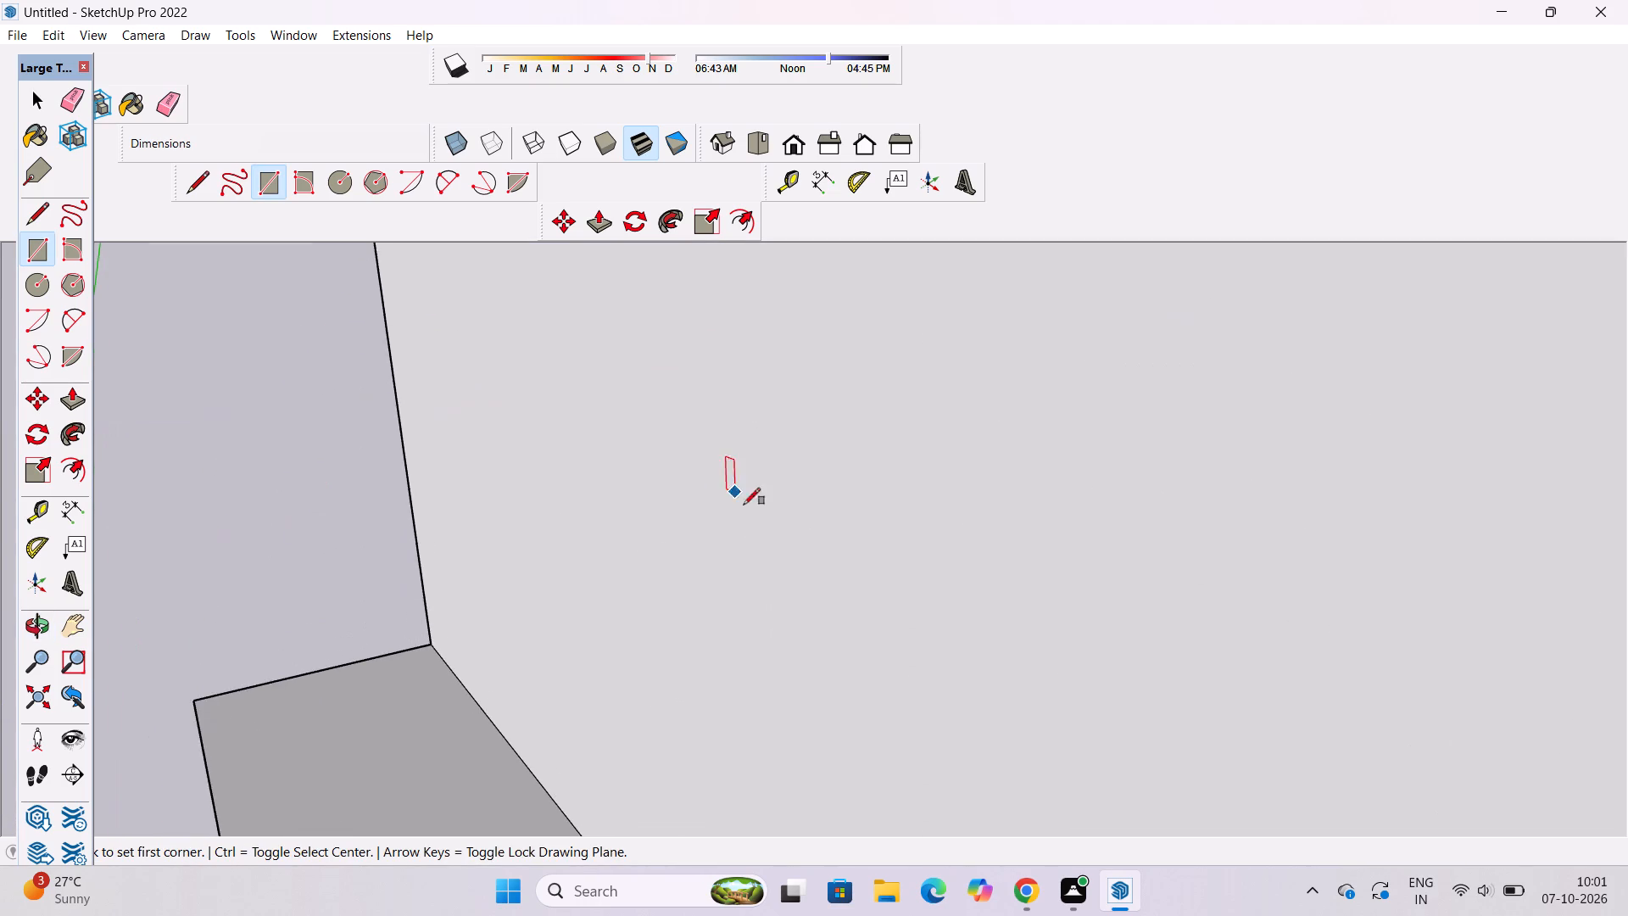
pyautogui.scroll(-4, 754, 520)
pyautogui.click(657, 433)
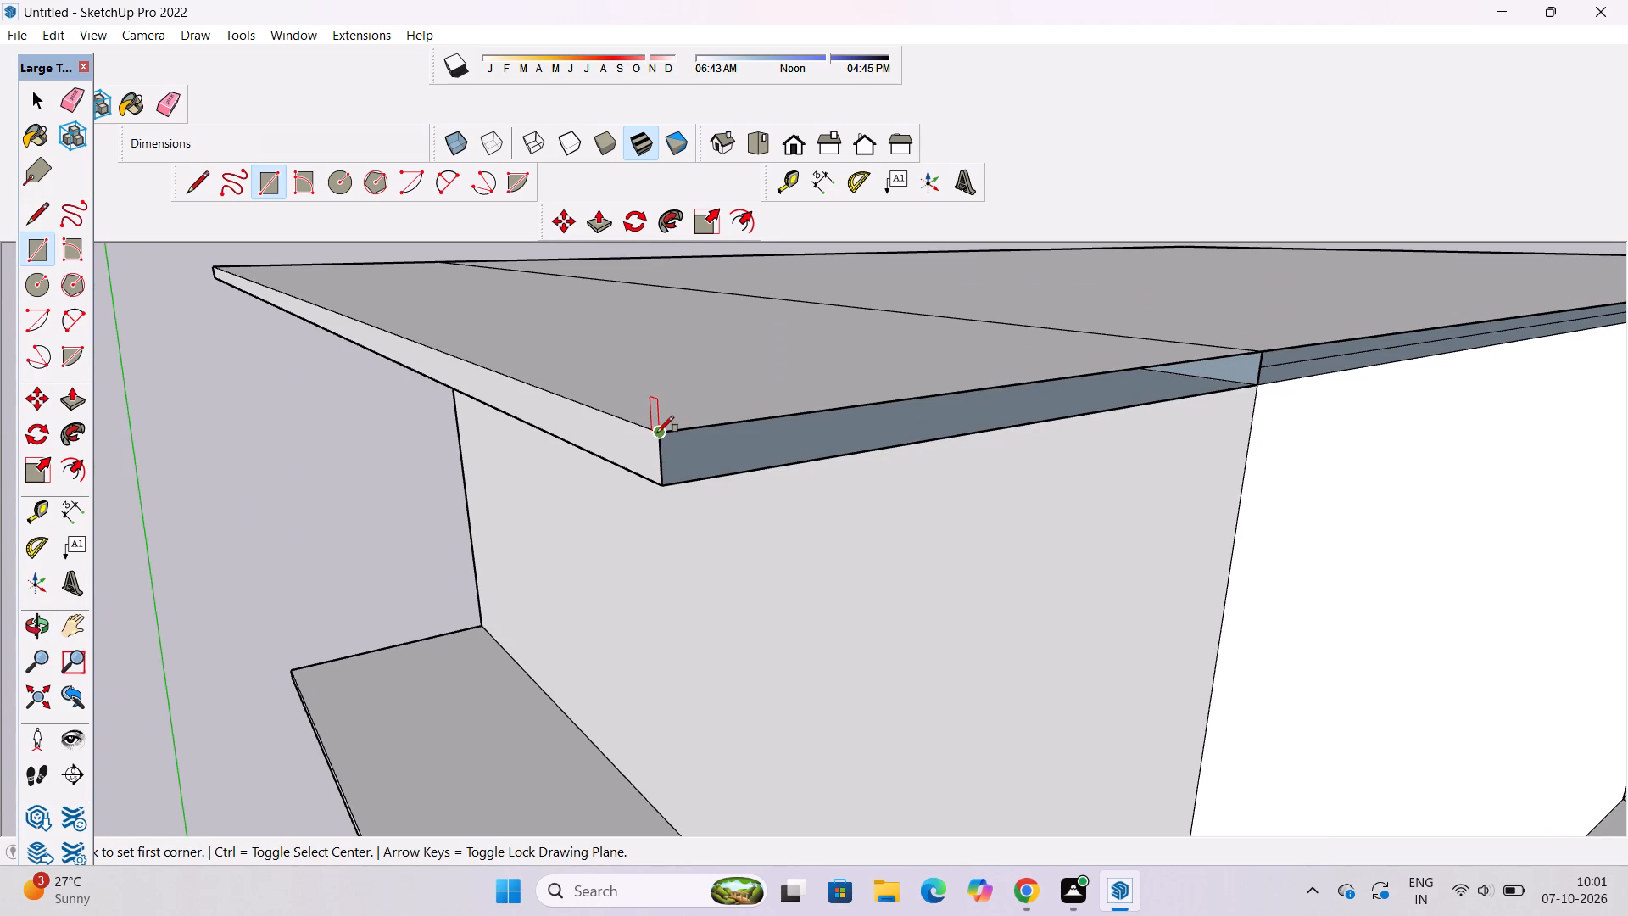
pyautogui.click(776, 466)
# Draw a rectangle about 2' 7" by 1' on the trimmed slab edge from the wall corner to close its long face.
pyautogui.scroll(-5, 503, 496)
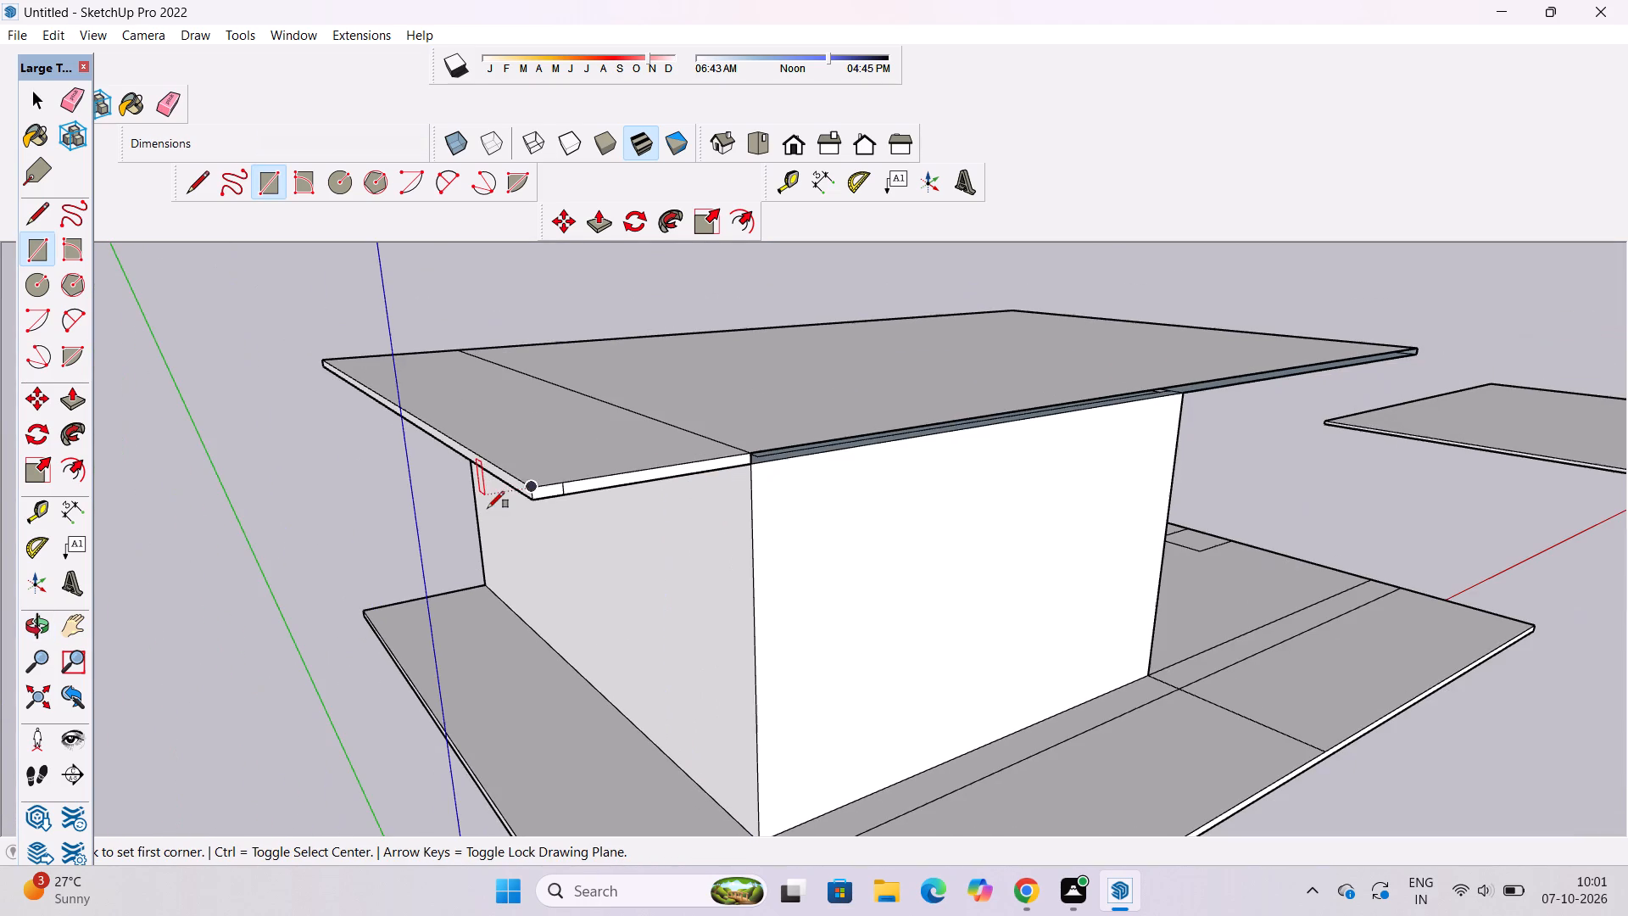
pyautogui.scroll(3, 879, 439)
pyautogui.scroll(8, 762, 444)
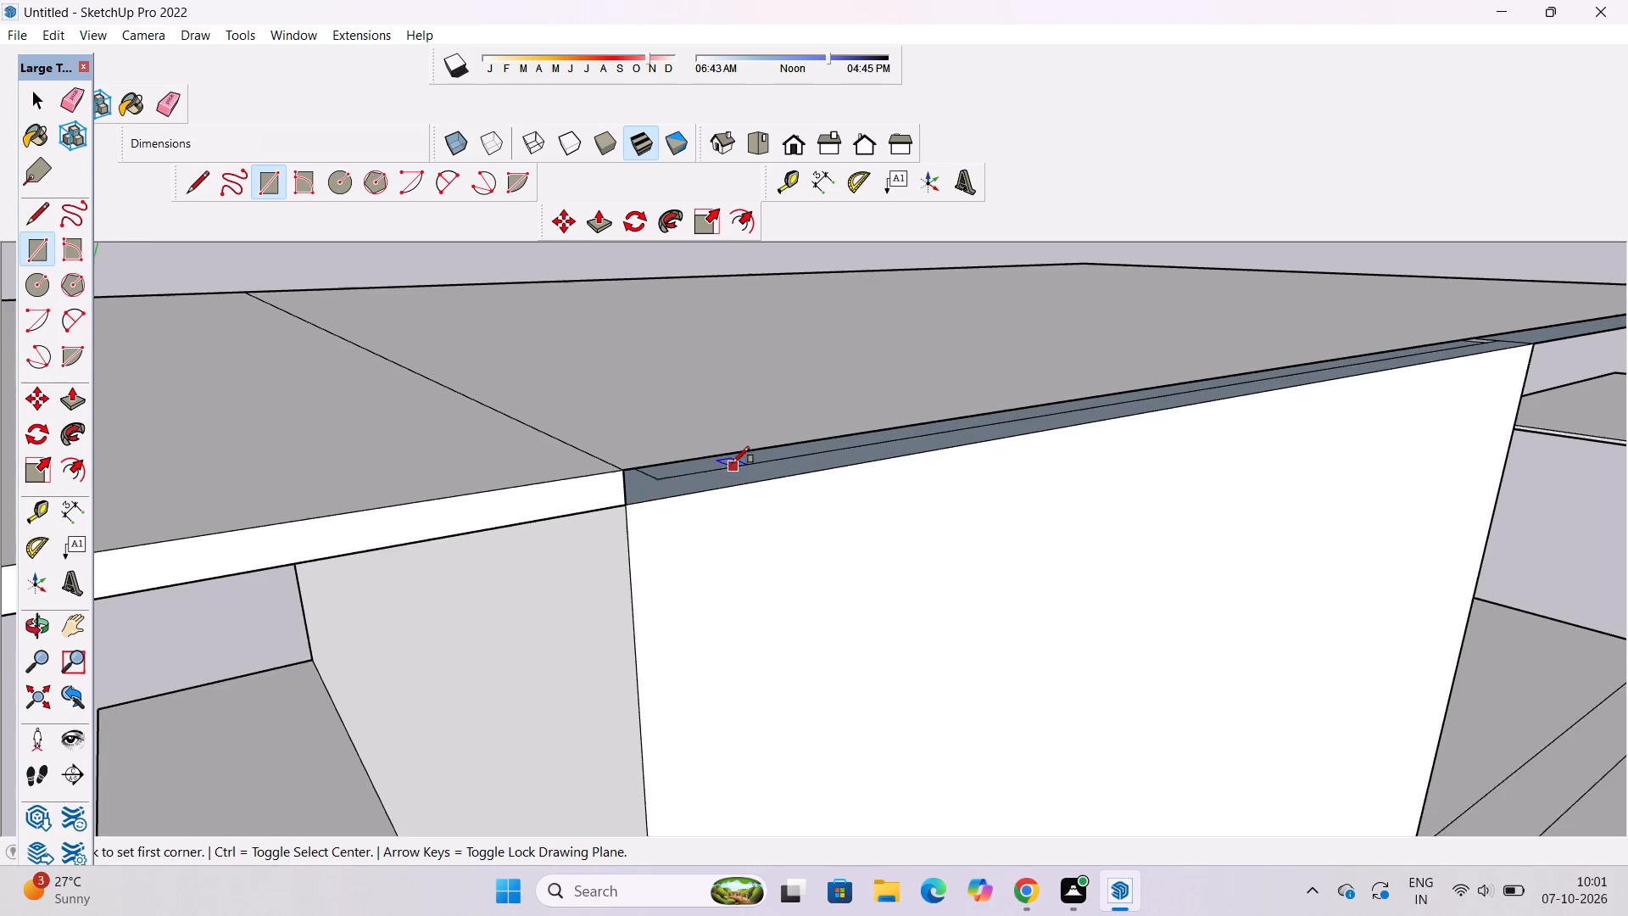
pyautogui.click(612, 471)
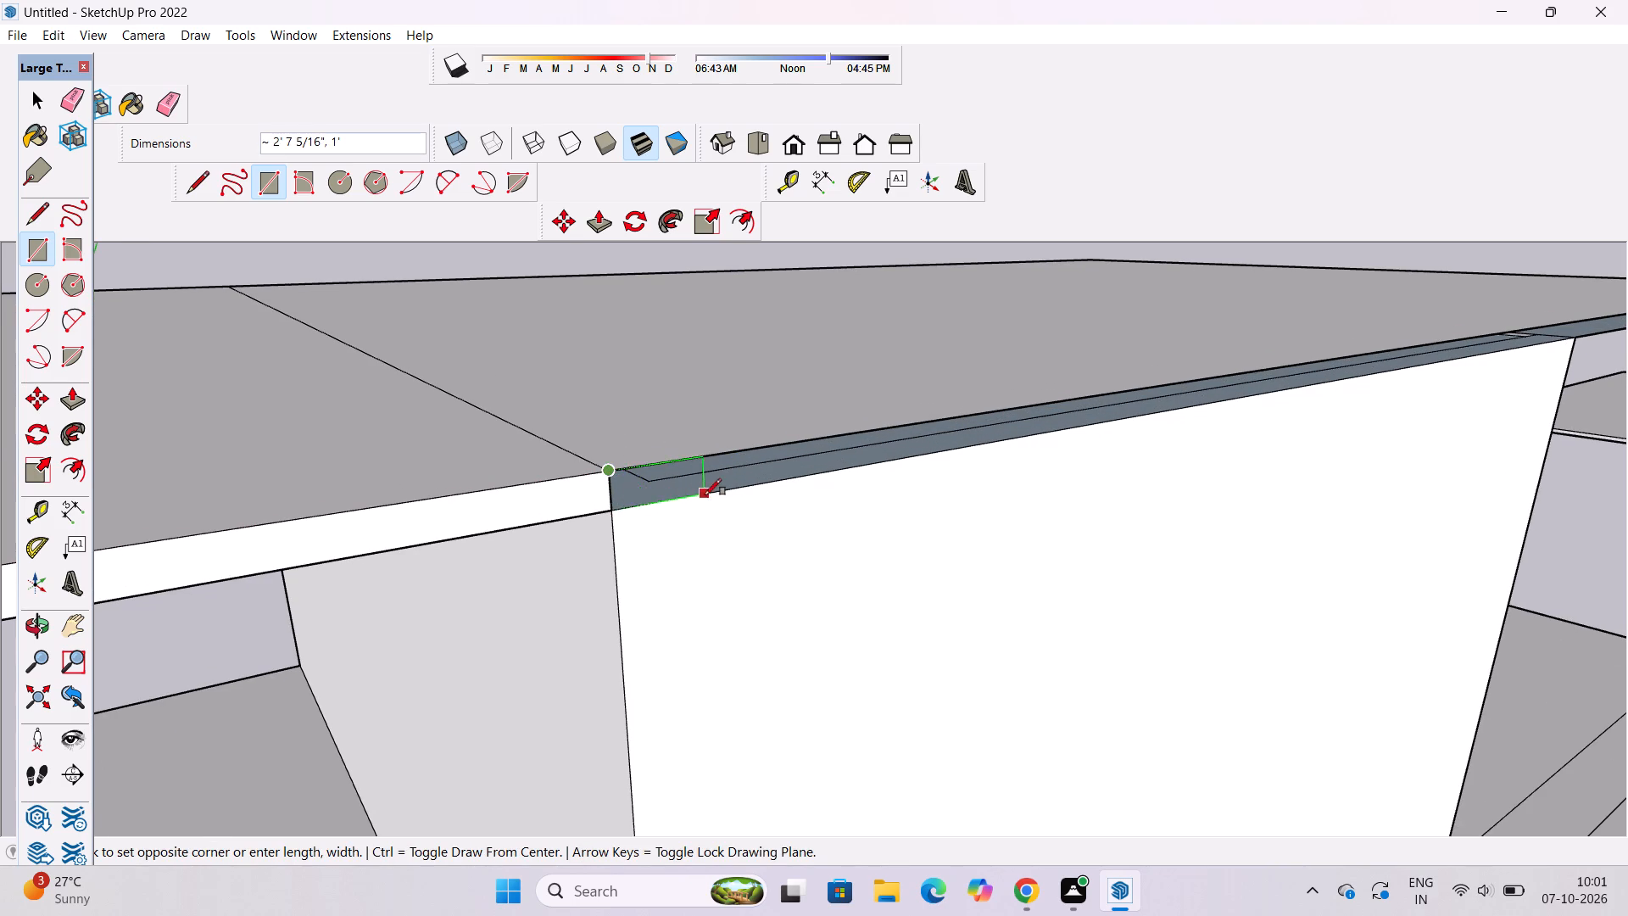
pyautogui.click(705, 495)
pyautogui.scroll(-6, 549, 487)
pyautogui.press('space')
# Erase the two leftover short vertical lines on the upper slab's edge faces, beside the wall corner and the outer corner.
pyautogui.scroll(-3, 1066, 510)
pyautogui.press('e')
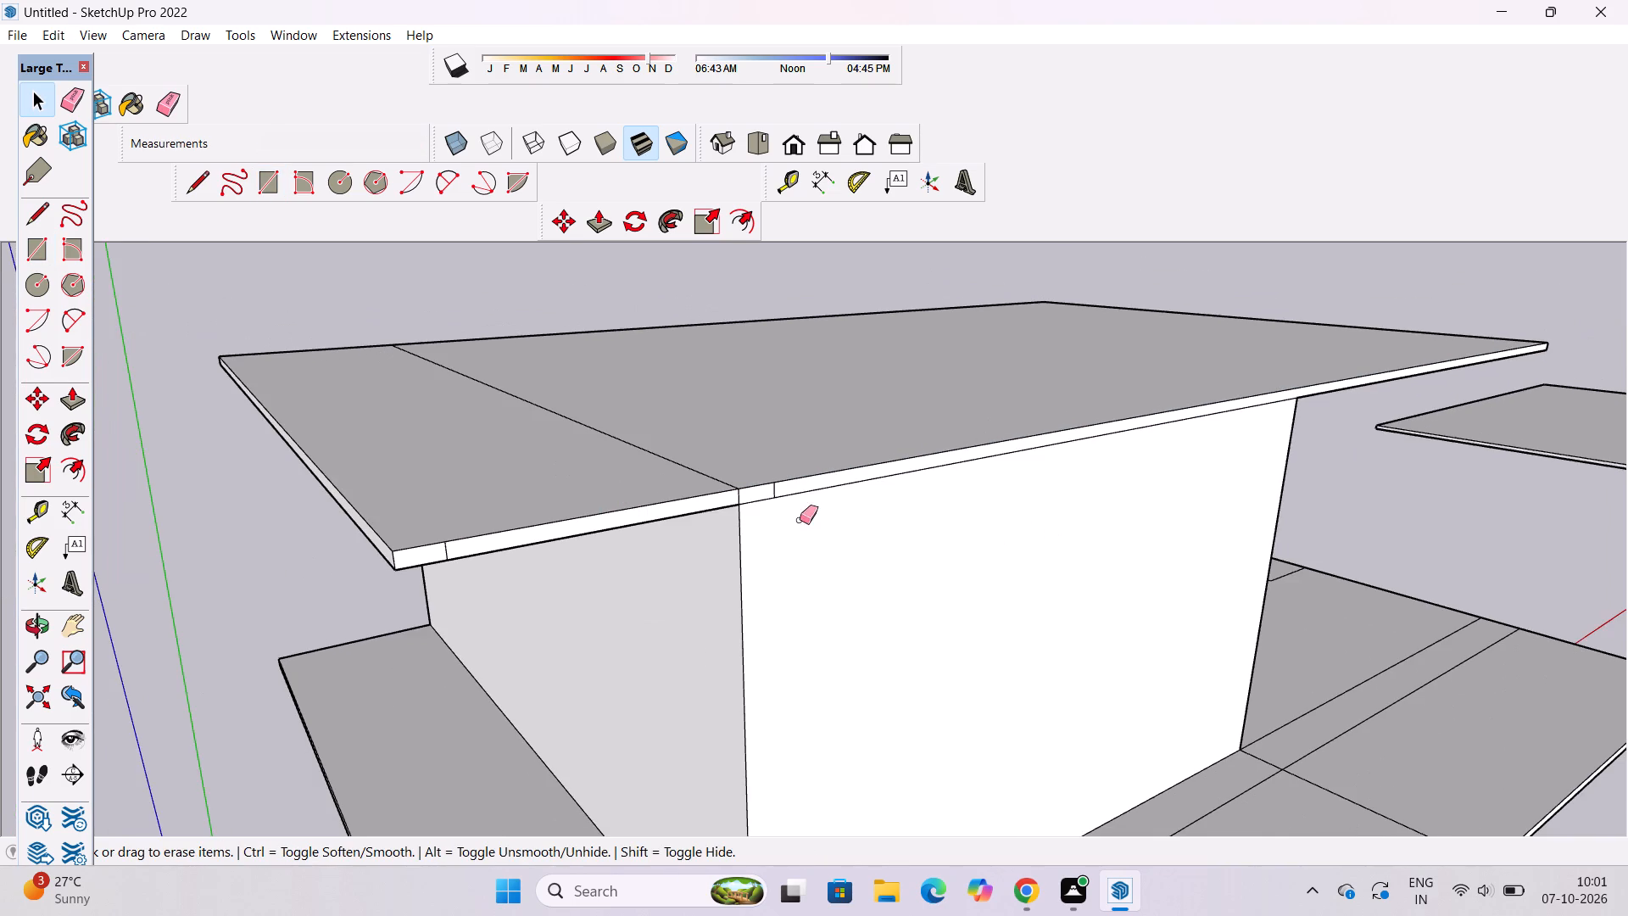
pyautogui.scroll(7, 783, 511)
pyautogui.click(769, 476)
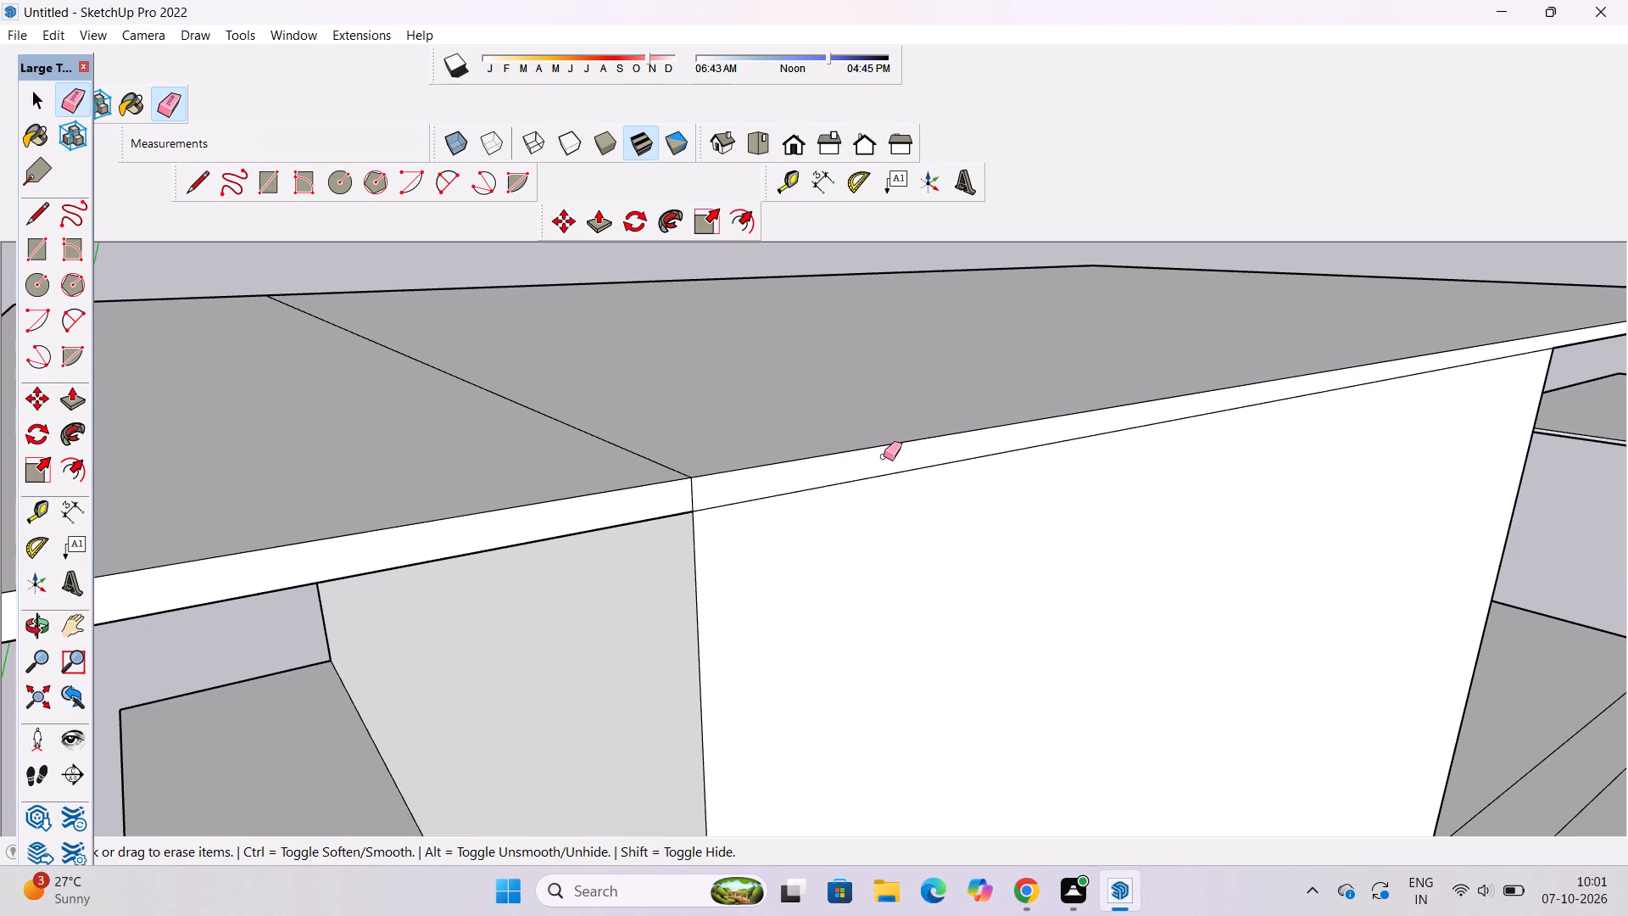
pyautogui.scroll(-7, 884, 456)
pyautogui.scroll(3, 530, 504)
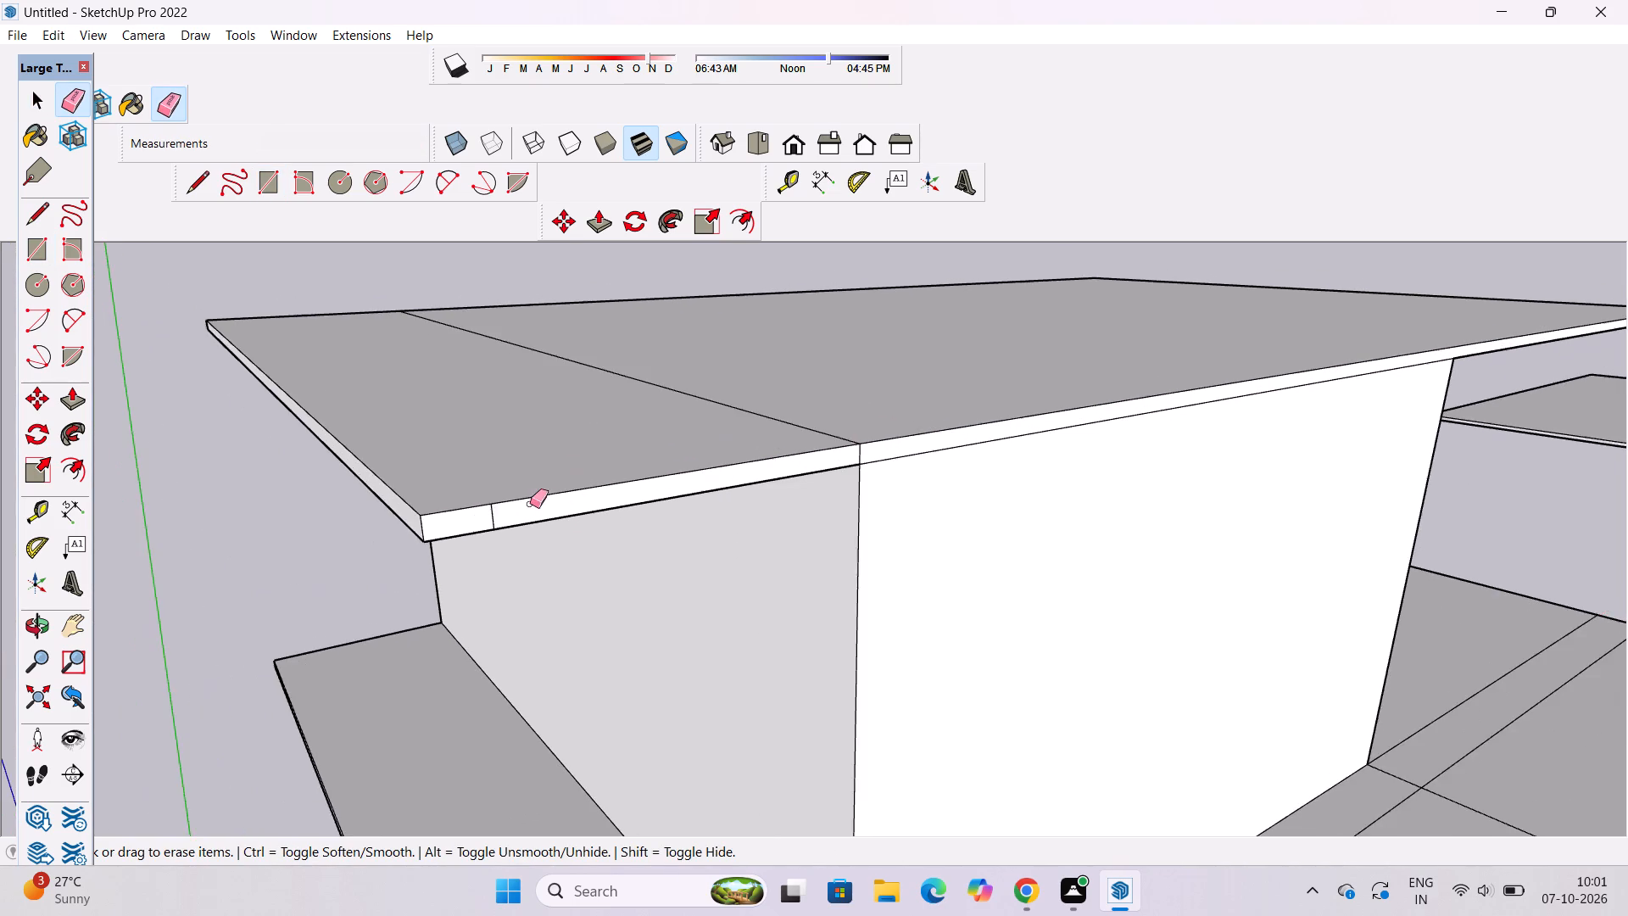
pyautogui.scroll(5, 530, 504)
pyautogui.click(497, 511)
pyautogui.scroll(-5, 443, 520)
pyautogui.press('space')
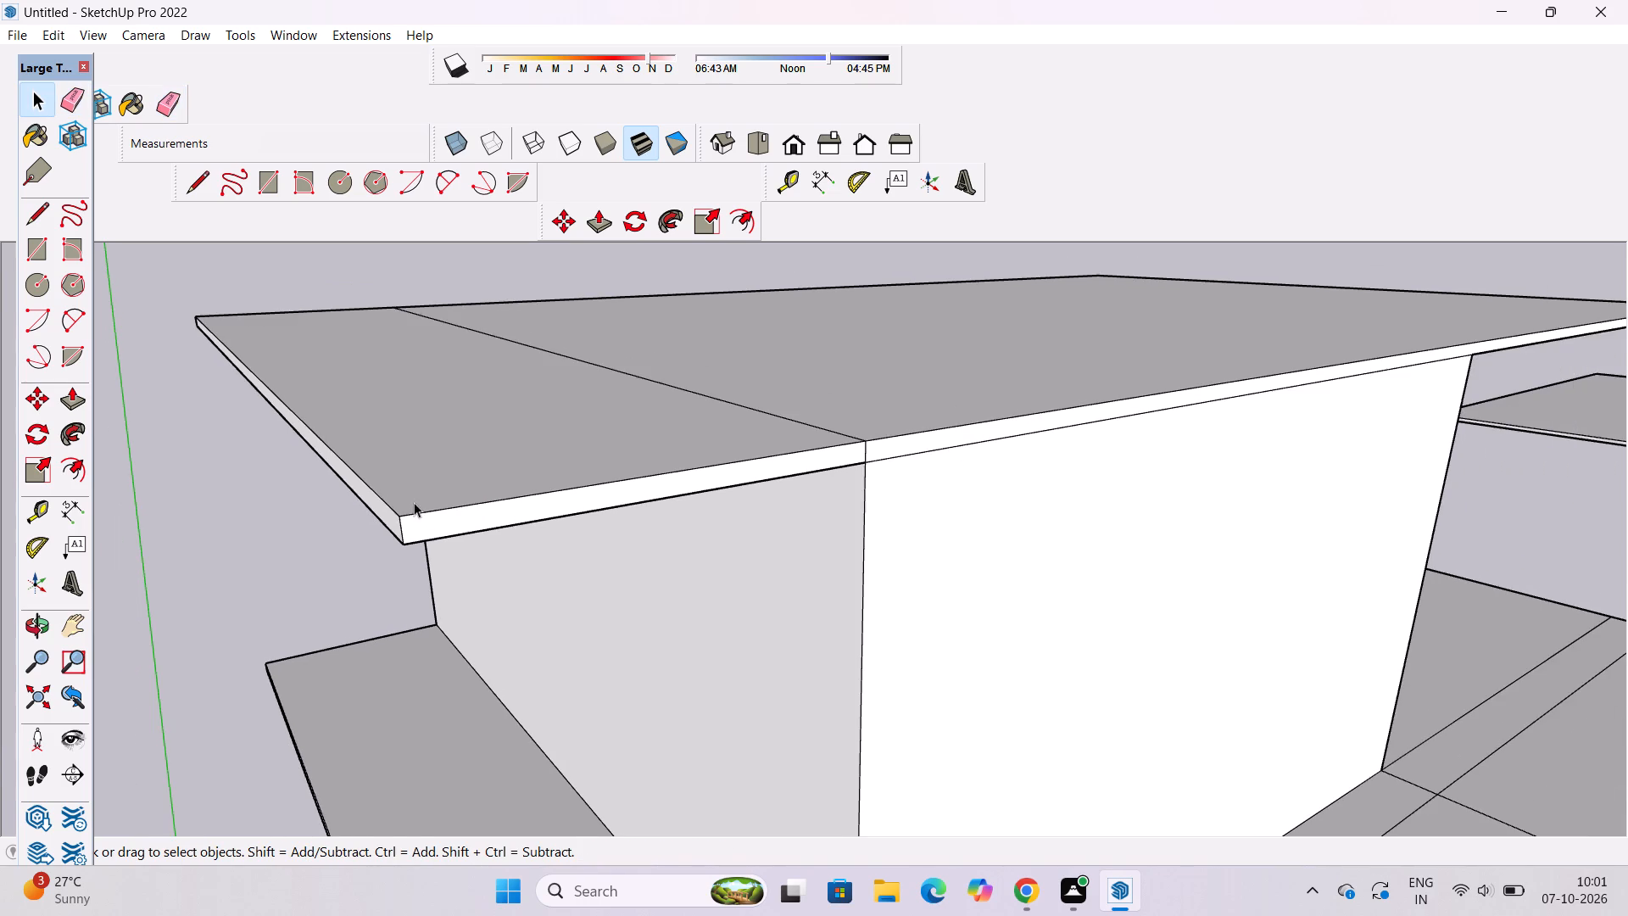
# Examine the cleaned upper slab, its overhangs and the ground slab below from several angles.
pyautogui.scroll(-10, 413, 501)
pyautogui.press('o')
pyautogui.scroll(-5, 795, 521)
pyautogui.moveTo(1028, 488); pyautogui.dragTo(945, 587)
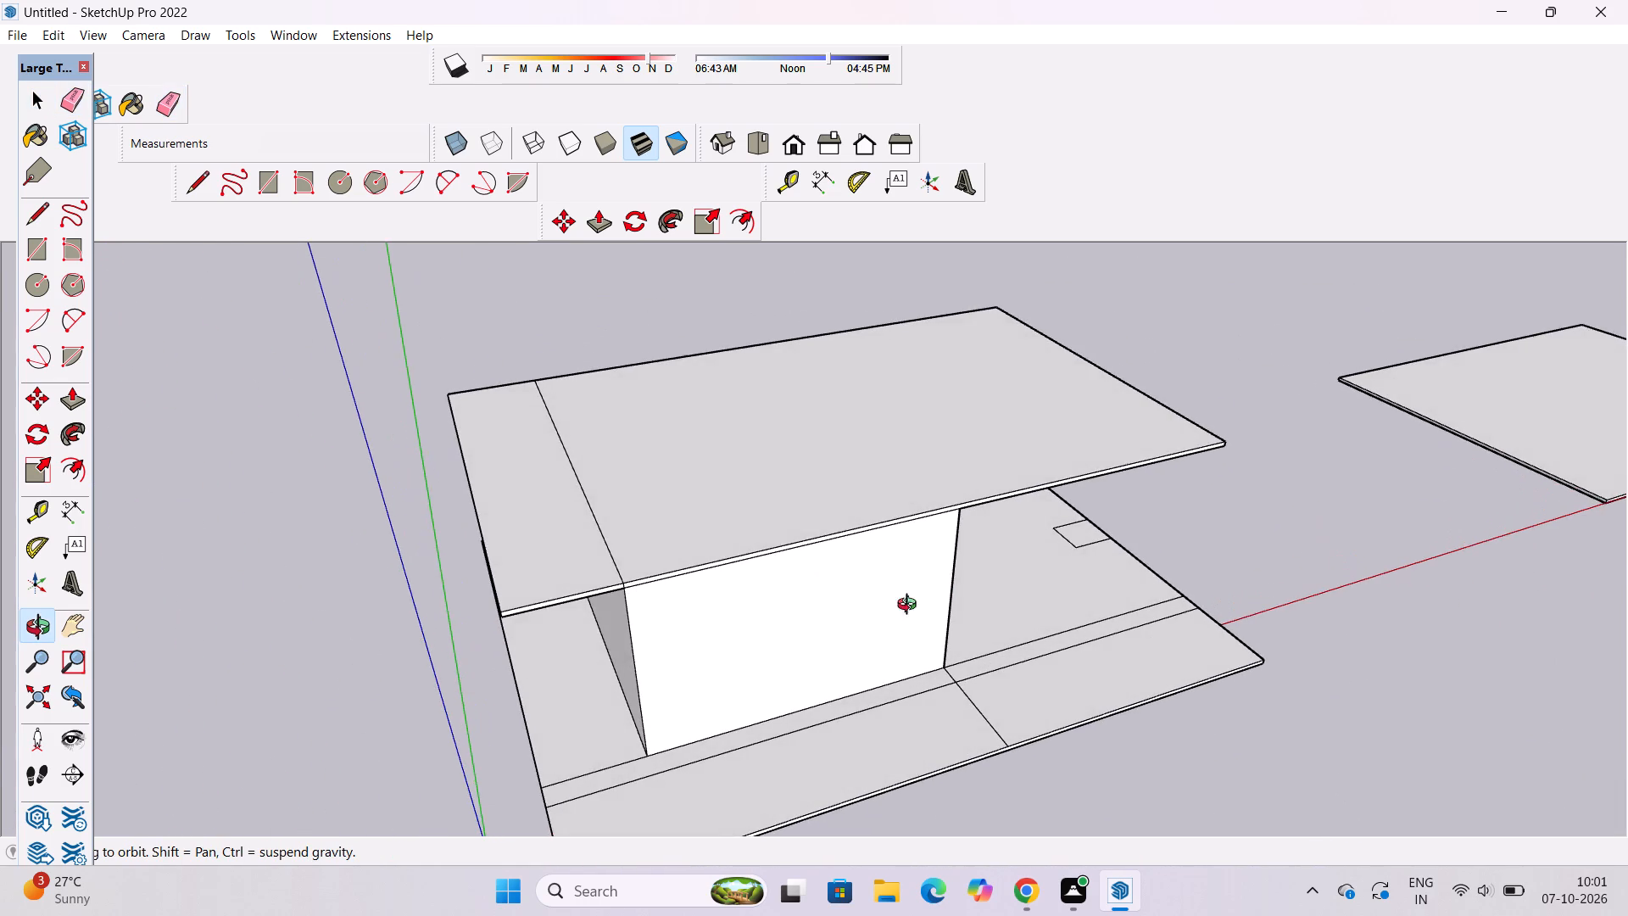
pyautogui.moveTo(832, 631); pyautogui.dragTo(856, 554)
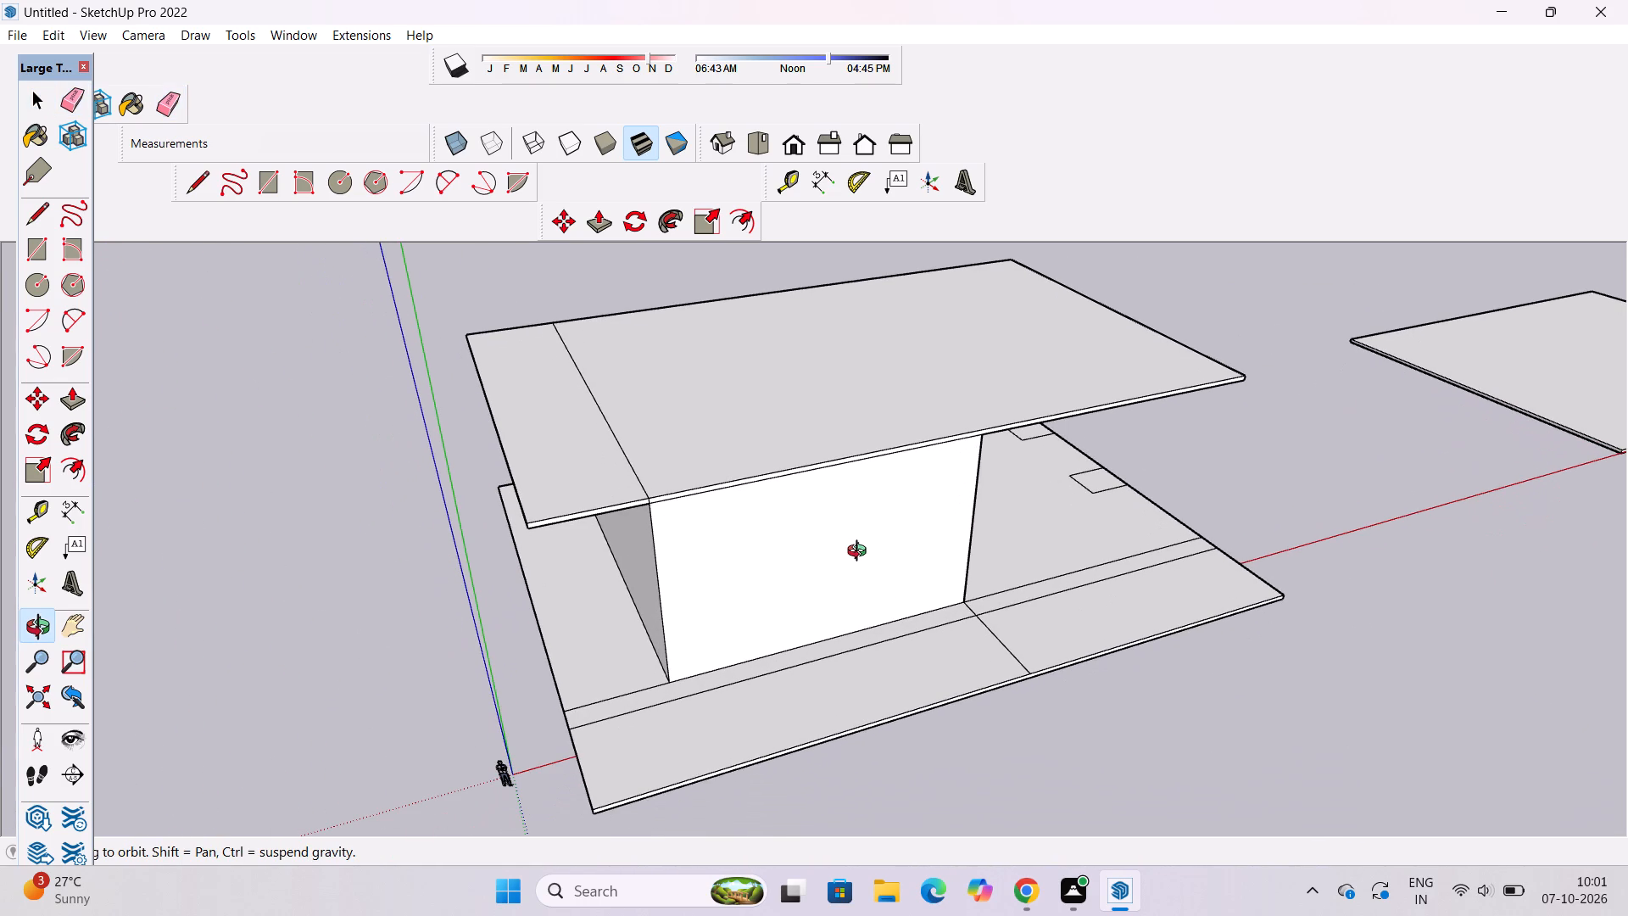
pyautogui.keyDown('shift'); pyautogui.moveTo(861, 553); pyautogui.dragTo(863, 541); pyautogui.keyUp('shift')
pyautogui.moveTo(863, 541); pyautogui.dragTo(856, 576)
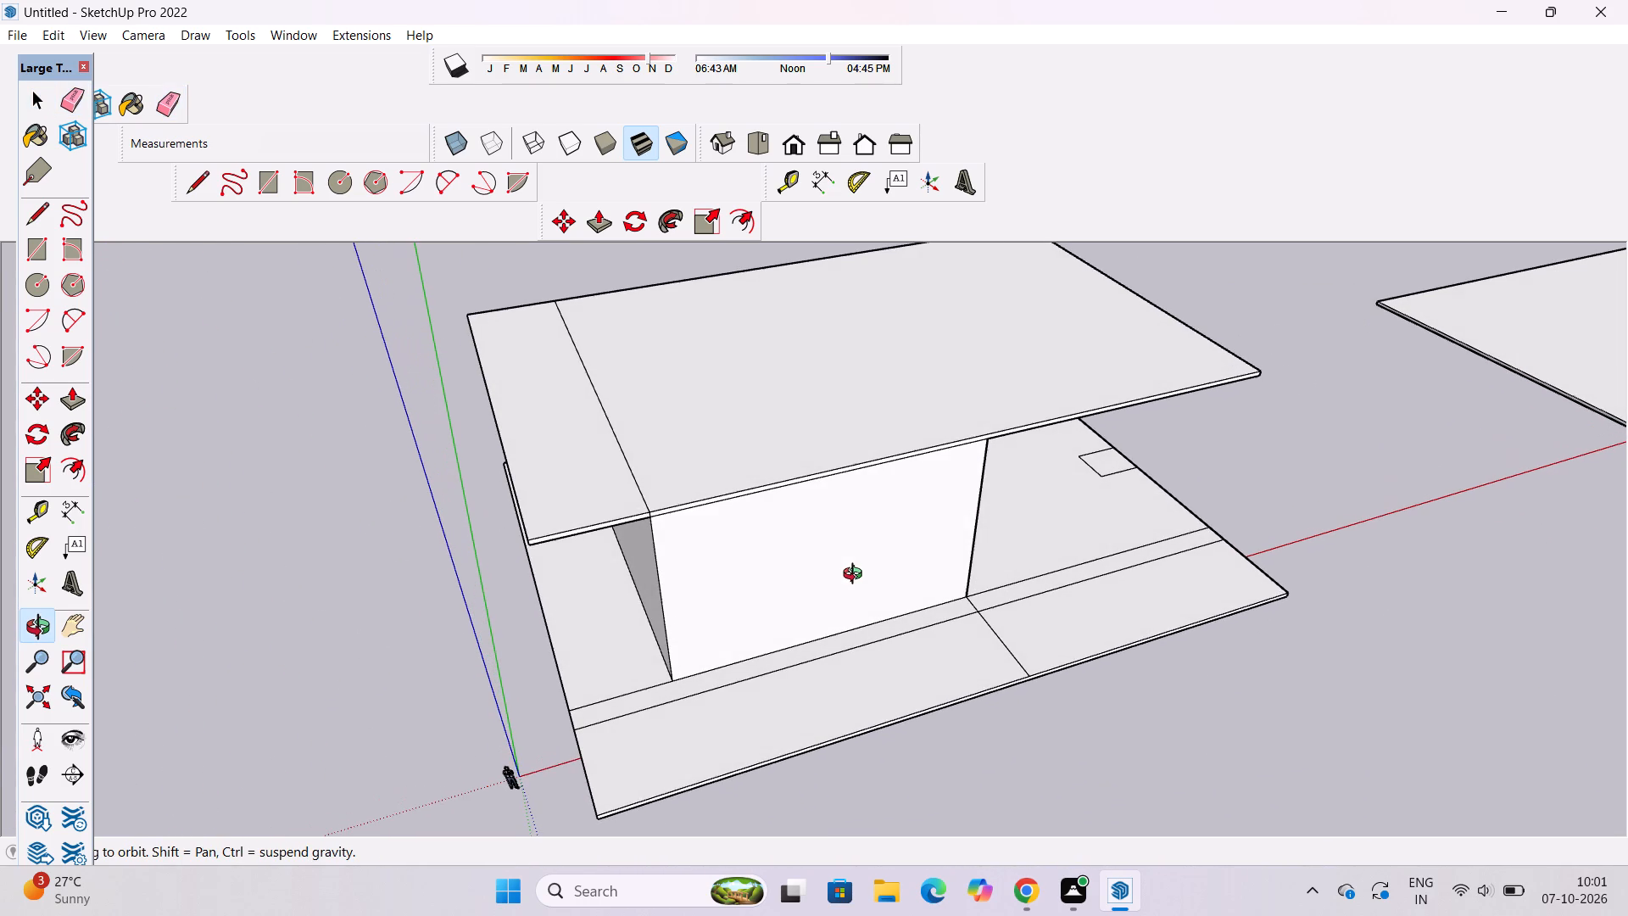
pyautogui.moveTo(862, 584); pyautogui.dragTo(850, 652)
pyautogui.keyDown('shift'); pyautogui.moveTo(820, 655); pyautogui.dragTo(892, 565); pyautogui.keyUp('shift')
pyautogui.moveTo(892, 565); pyautogui.dragTo(817, 626)
pyautogui.scroll(-4, 815, 619)
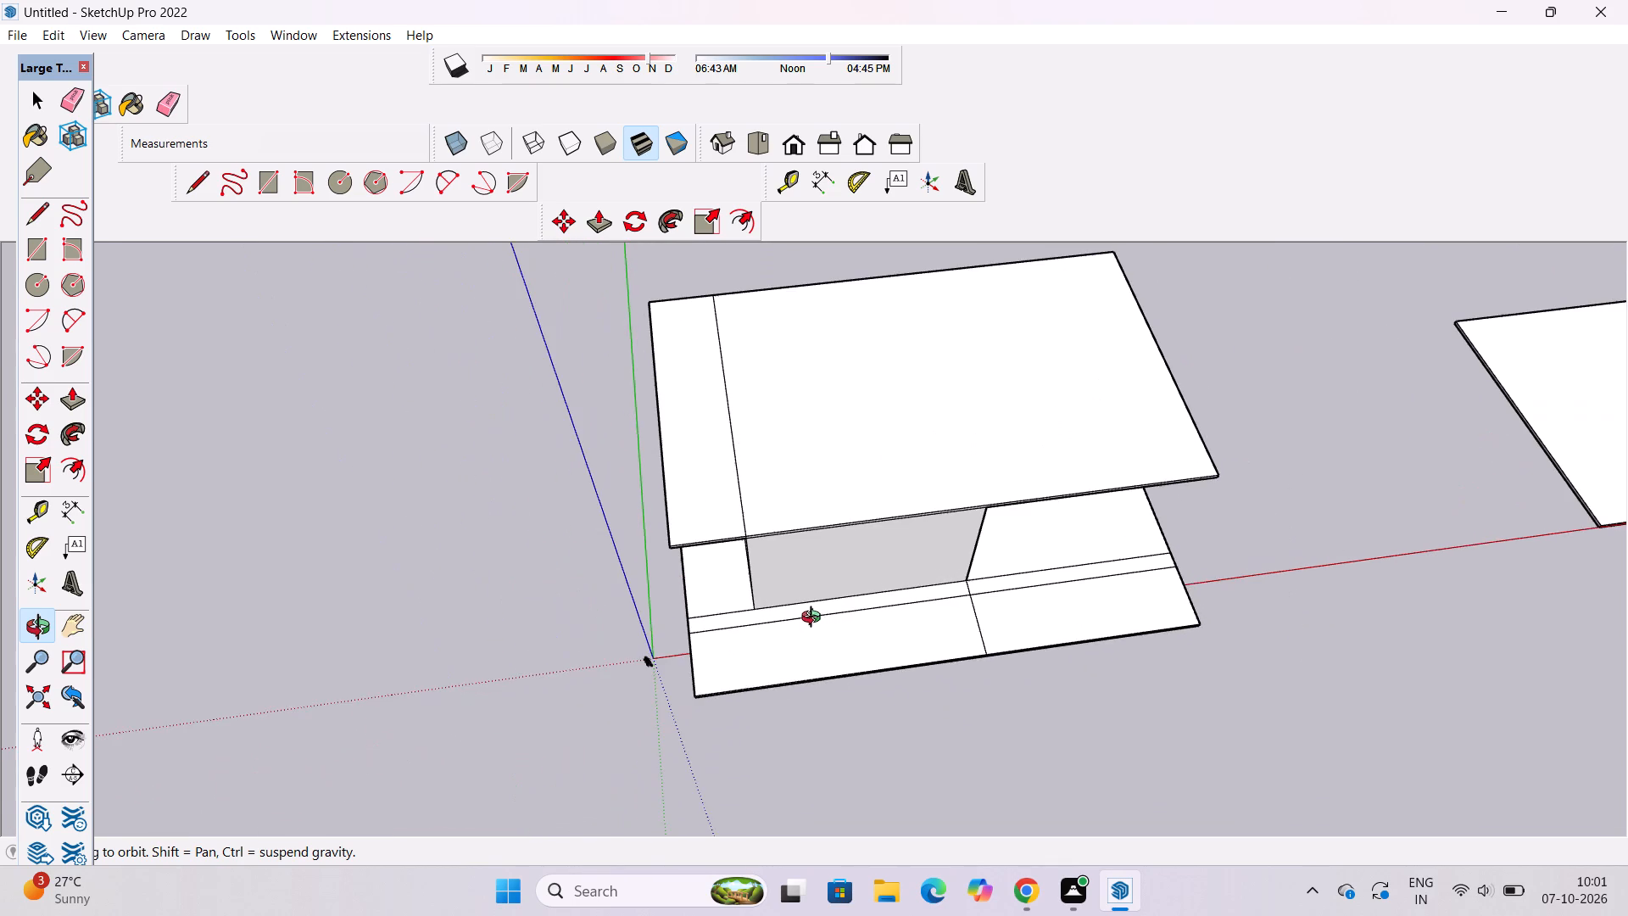
pyautogui.keyDown('shift'); pyautogui.moveTo(815, 603); pyautogui.dragTo(805, 619); pyautogui.keyUp('shift')
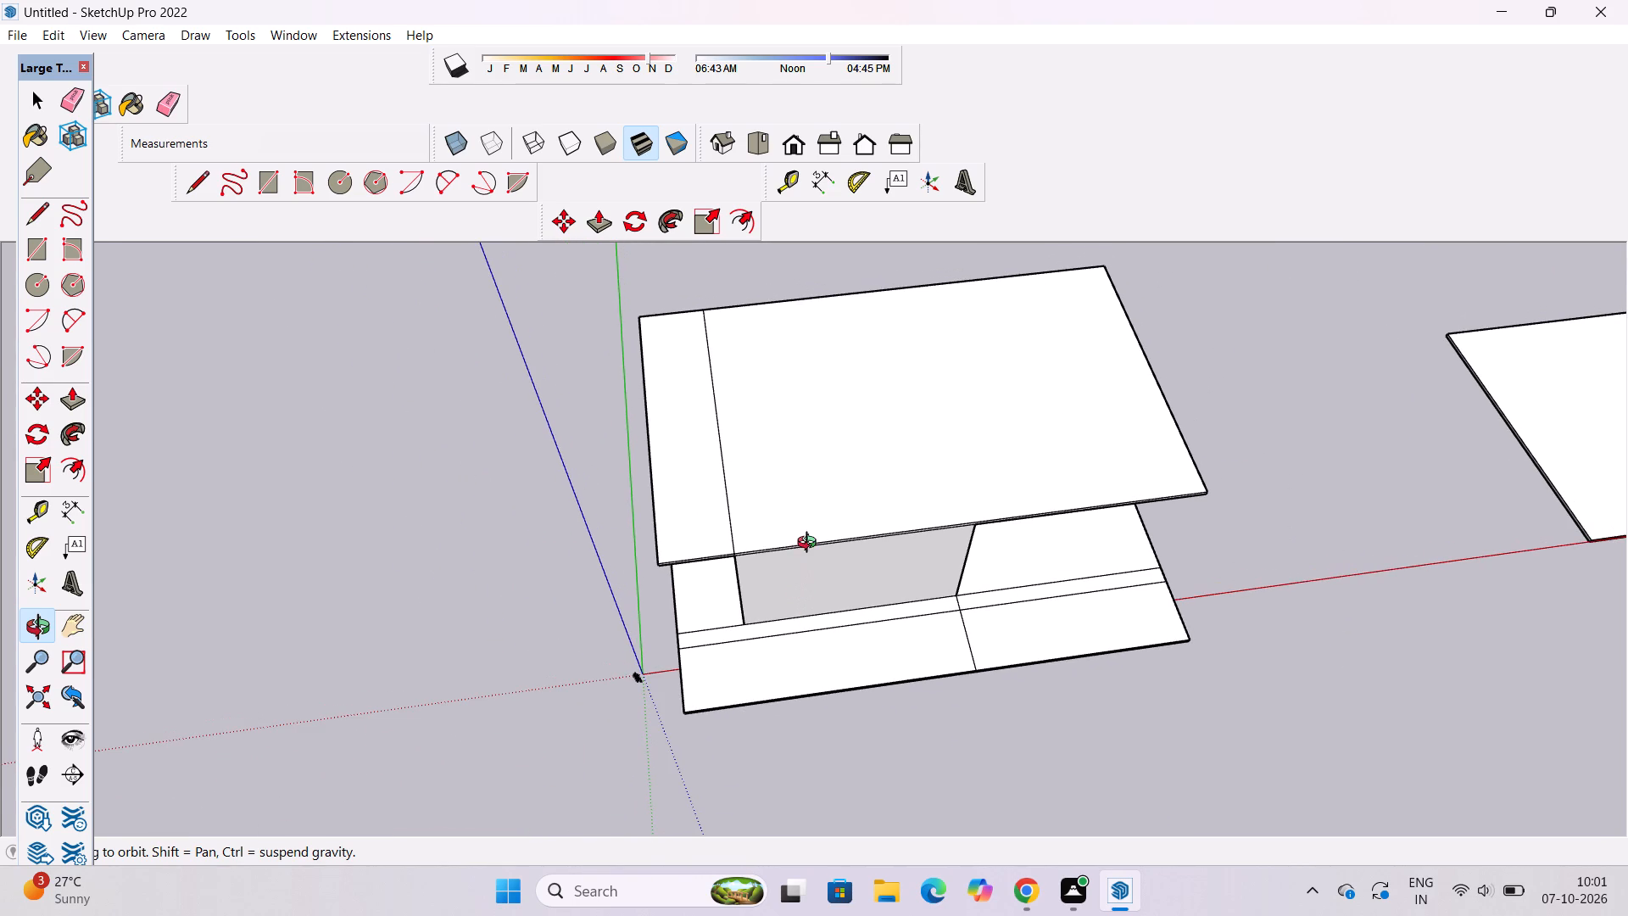
pyautogui.keyDown('shift'); pyautogui.moveTo(811, 545); pyautogui.dragTo(794, 570); pyautogui.keyUp('shift')
pyautogui.moveTo(802, 589); pyautogui.dragTo(1182, 592)
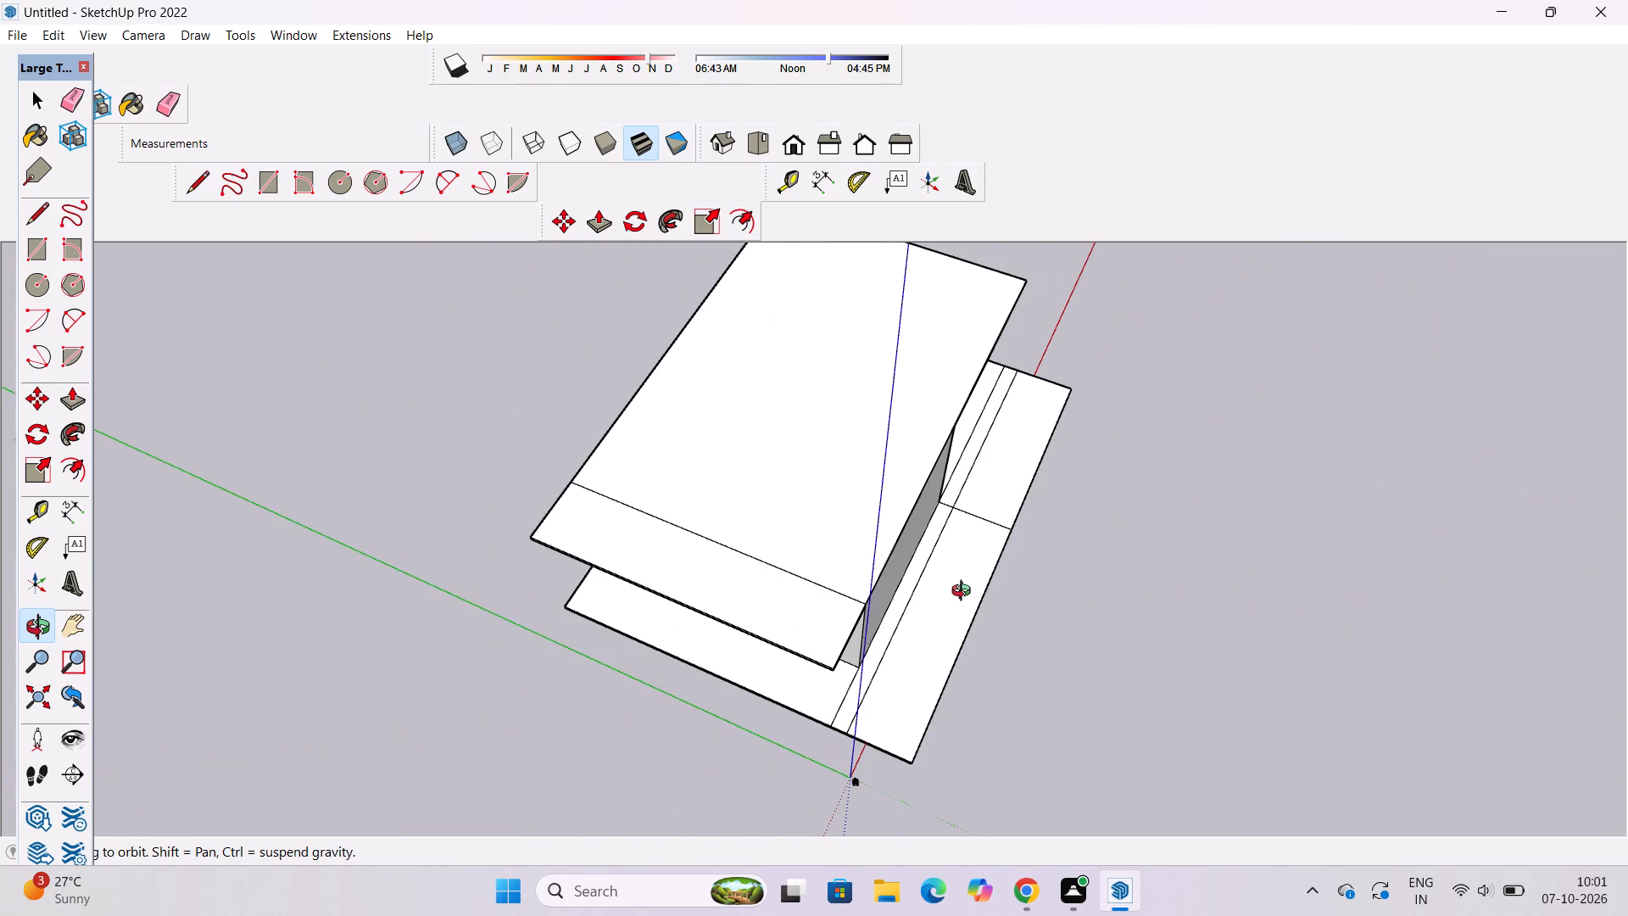
pyautogui.scroll(4, 965, 593)
pyautogui.keyDown('shift'); pyautogui.moveTo(965, 593); pyautogui.dragTo(937, 627); pyautogui.keyUp('shift')
pyautogui.moveTo(922, 631); pyautogui.dragTo(889, 584)
pyautogui.moveTo(889, 584); pyautogui.dragTo(798, 637)
pyautogui.moveTo(985, 556); pyautogui.dragTo(769, 500)
pyautogui.keyDown('shift'); pyautogui.moveTo(880, 474); pyautogui.dragTo(951, 628); pyautogui.keyUp('shift')
pyautogui.moveTo(964, 644); pyautogui.dragTo(761, 492)
pyautogui.moveTo(1102, 612); pyautogui.dragTo(1097, 771)
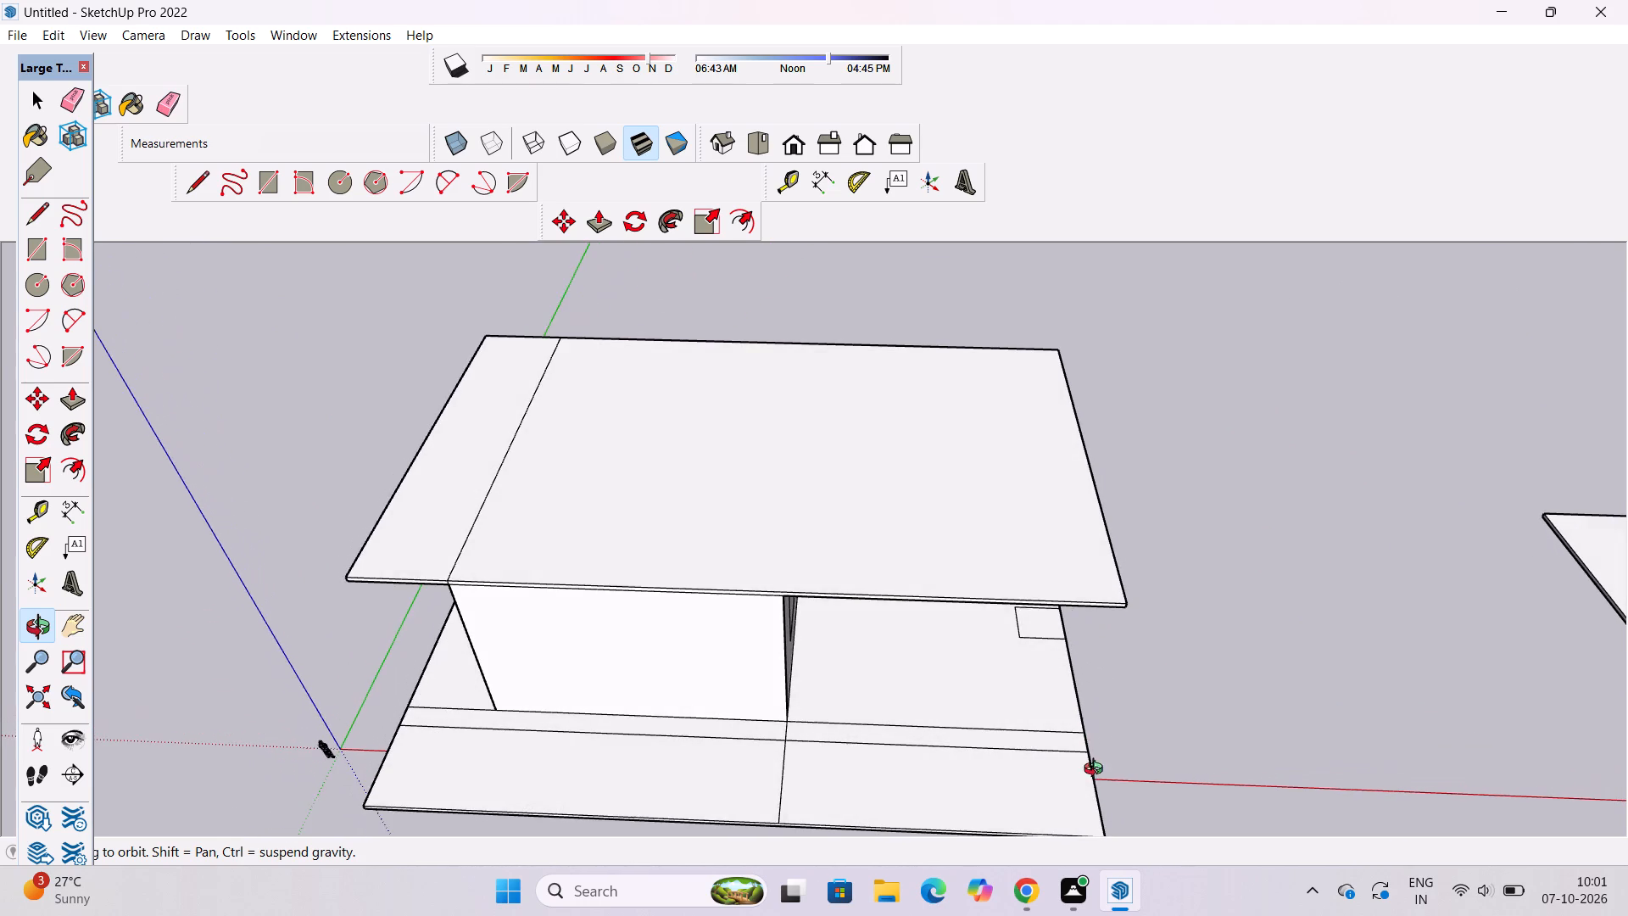
pyautogui.moveTo(1097, 771); pyautogui.dragTo(1097, 772)
pyautogui.scroll(2, 1003, 758)
pyautogui.keyDown('shift'); pyautogui.moveTo(960, 755); pyautogui.dragTo(978, 712); pyautogui.keyUp('shift')
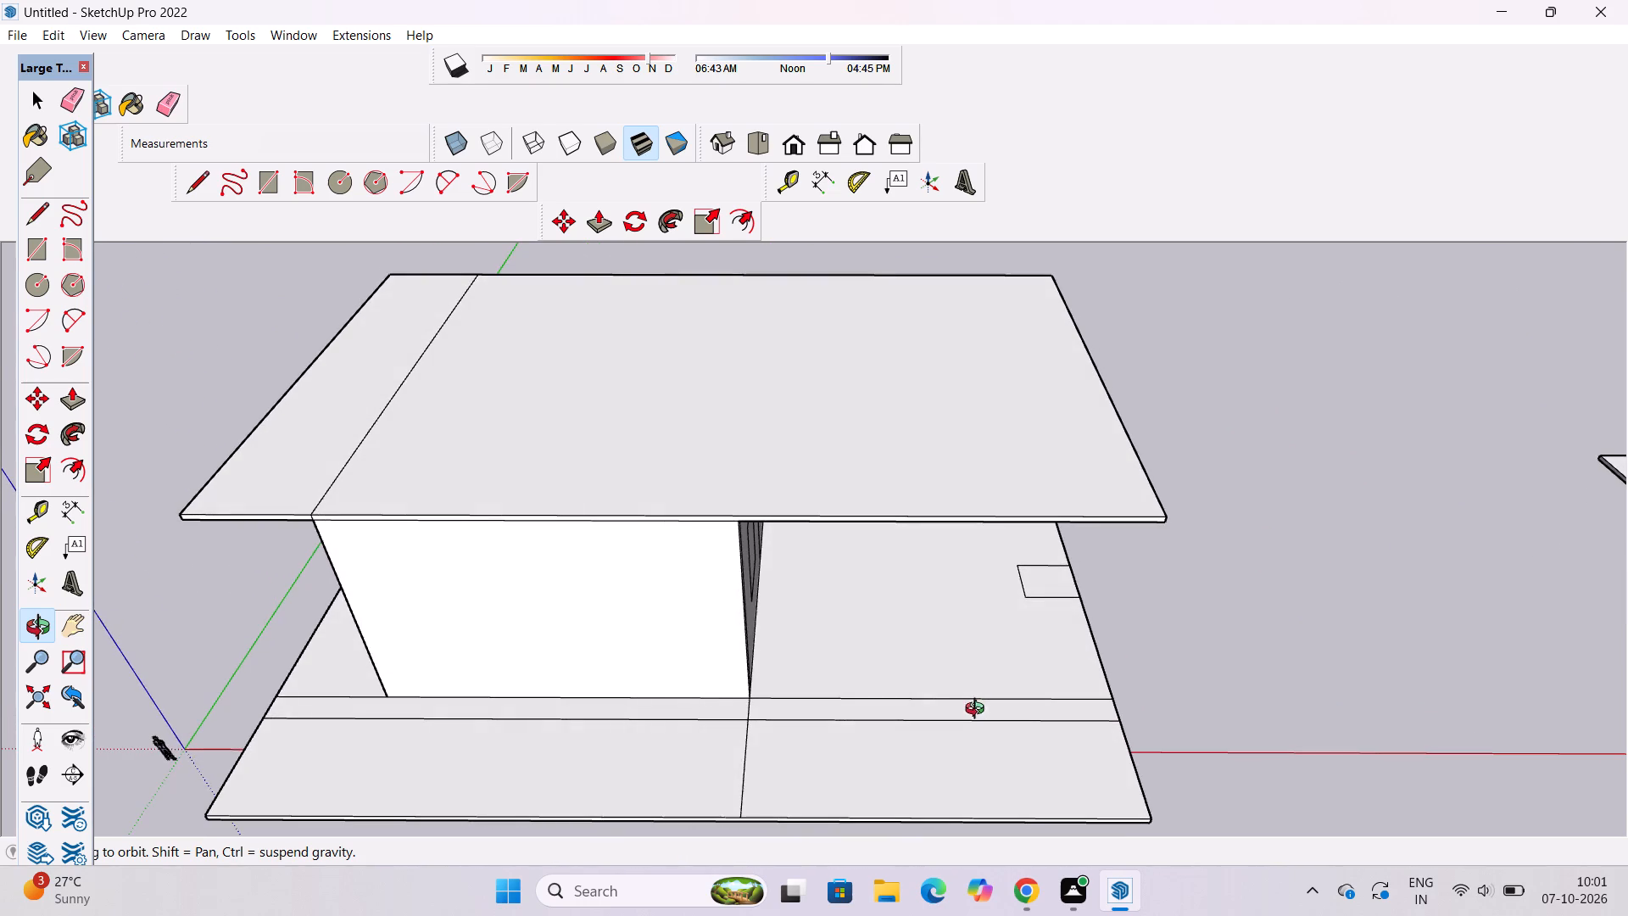
pyautogui.scroll(-5, 982, 707)
pyautogui.moveTo(594, 727); pyautogui.dragTo(1017, 655)
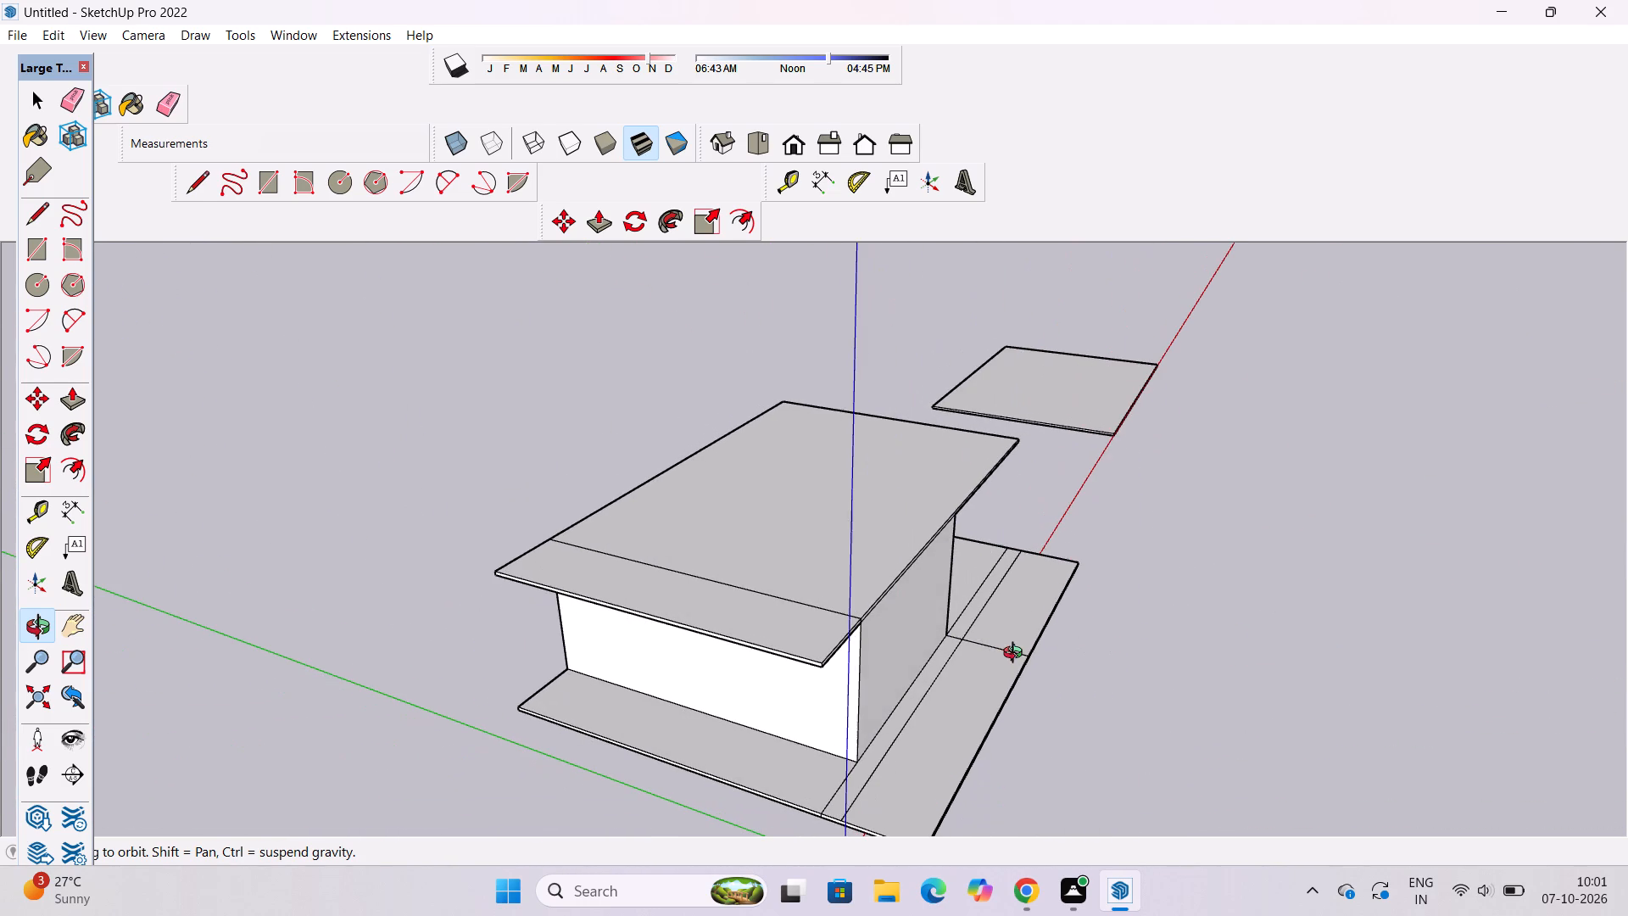
pyautogui.moveTo(1021, 655); pyautogui.dragTo(873, 666)
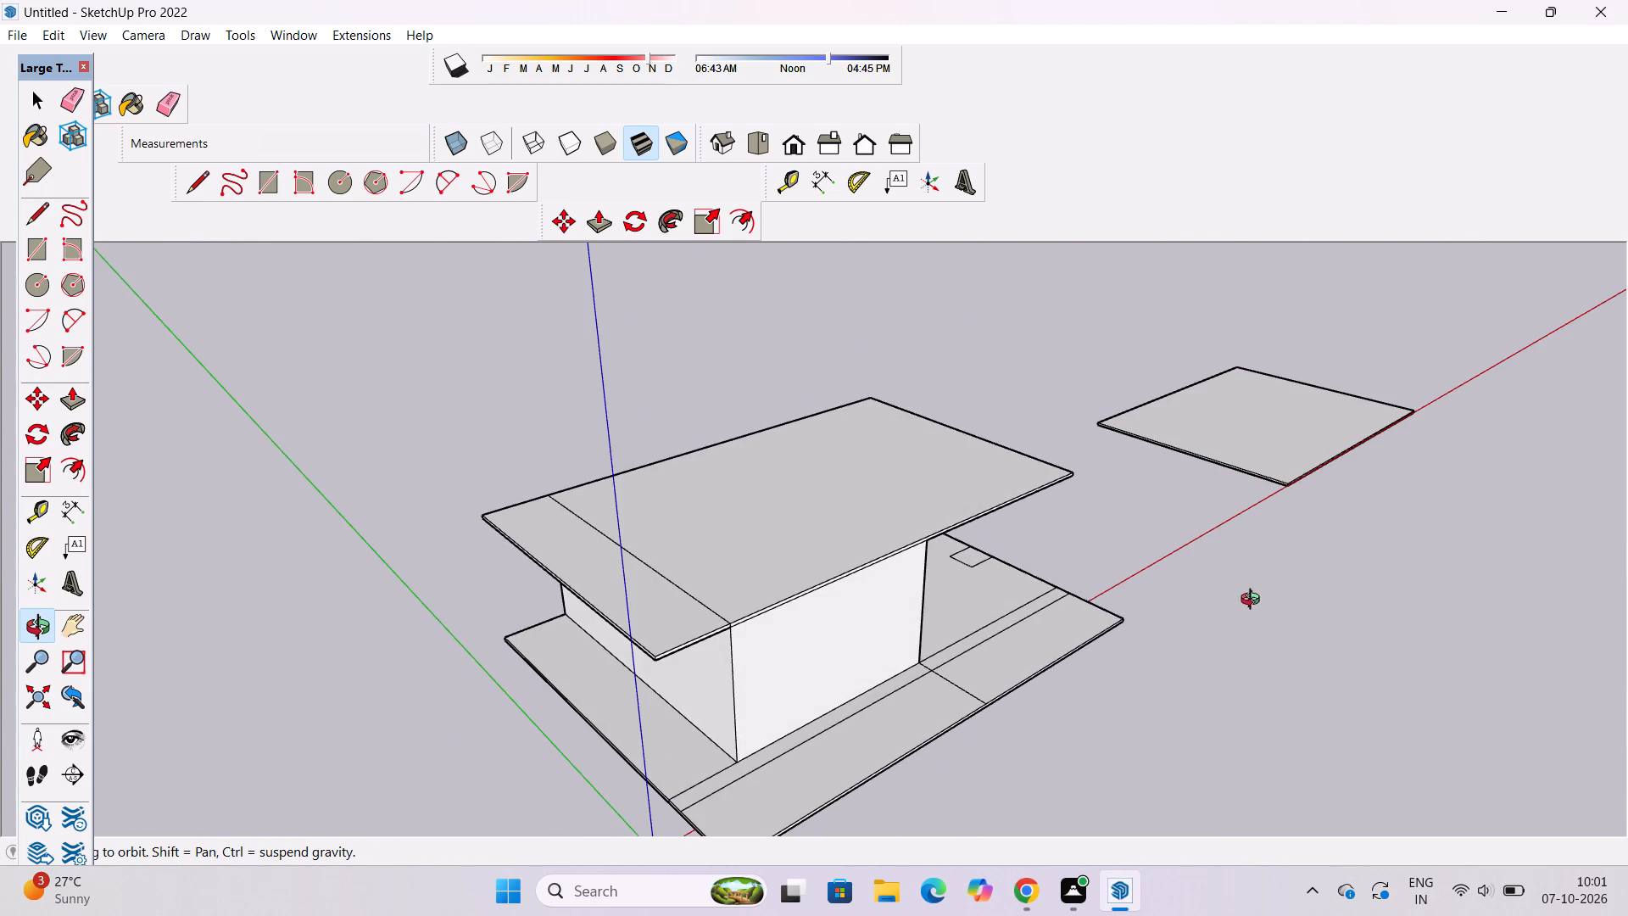
pyautogui.moveTo(1246, 601); pyautogui.dragTo(928, 662)
pyautogui.keyDown('shift'); pyautogui.moveTo(927, 663); pyautogui.dragTo(1001, 652); pyautogui.keyUp('shift')
pyautogui.moveTo(855, 667); pyautogui.dragTo(1440, 667)
pyautogui.moveTo(1425, 668); pyautogui.dragTo(1347, 693)
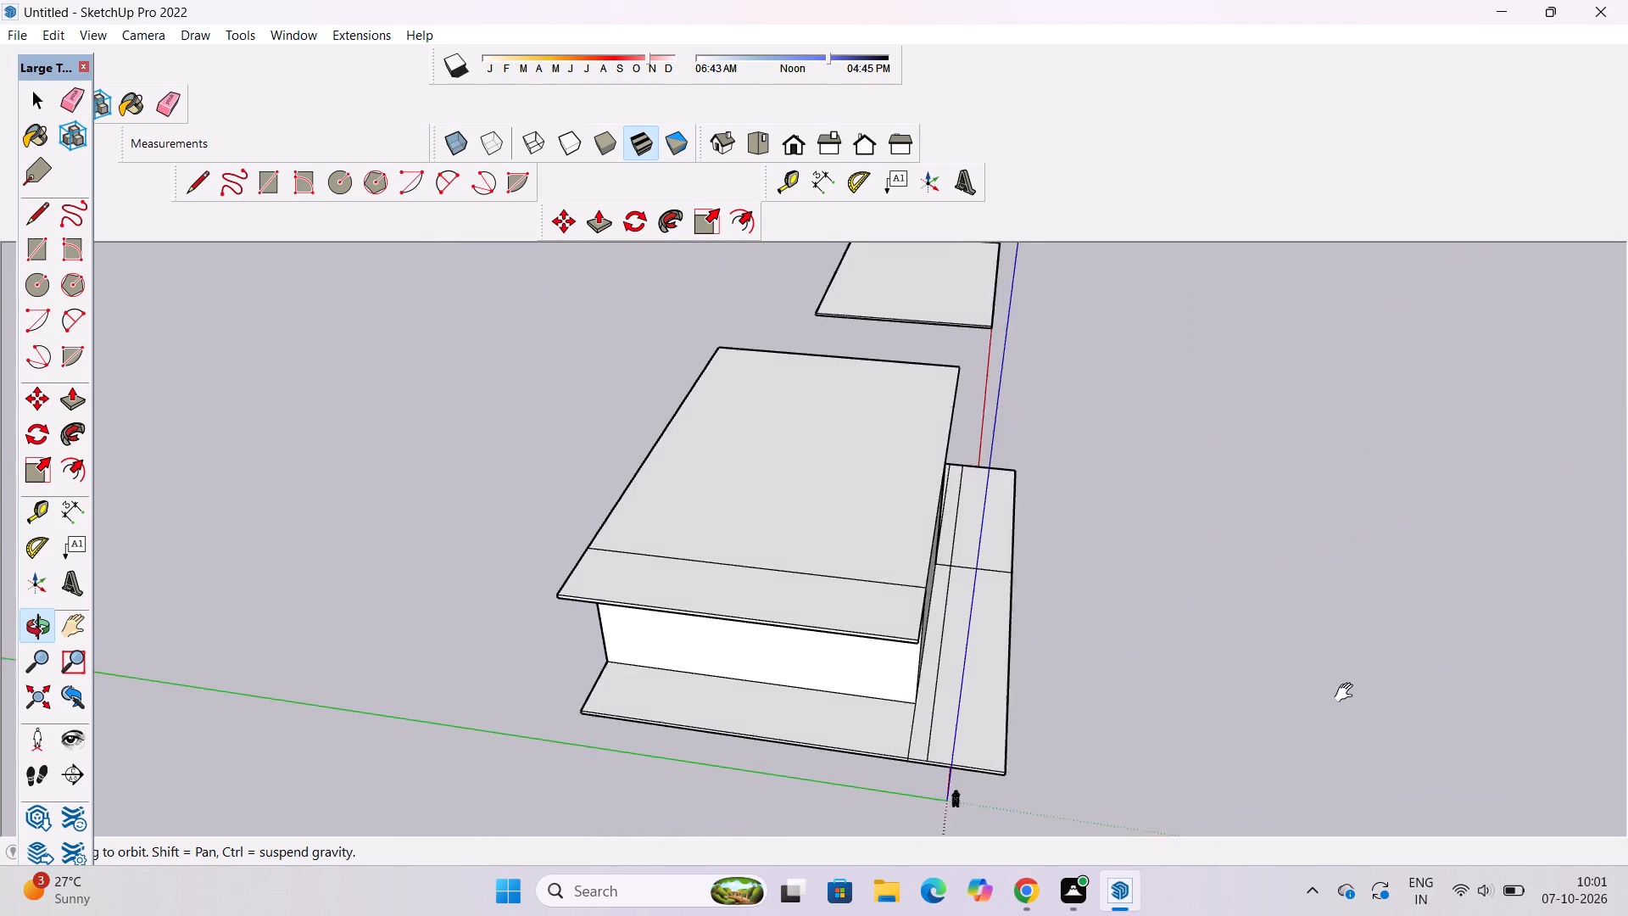
pyautogui.moveTo(1347, 693); pyautogui.dragTo(1276, 733)
# Pull the upper slab's long edge face above the blank side wall outward 15'.
pyautogui.scroll(5, 1042, 542)
pyautogui.keyDown('shift'); pyautogui.moveTo(1051, 569); pyautogui.dragTo(1069, 687); pyautogui.keyUp('shift')
pyautogui.moveTo(1068, 689); pyautogui.dragTo(911, 630)
pyautogui.scroll(3, 787, 623)
pyautogui.keyDown('shift'); pyautogui.moveTo(787, 623); pyautogui.dragTo(937, 555); pyautogui.keyUp('shift')
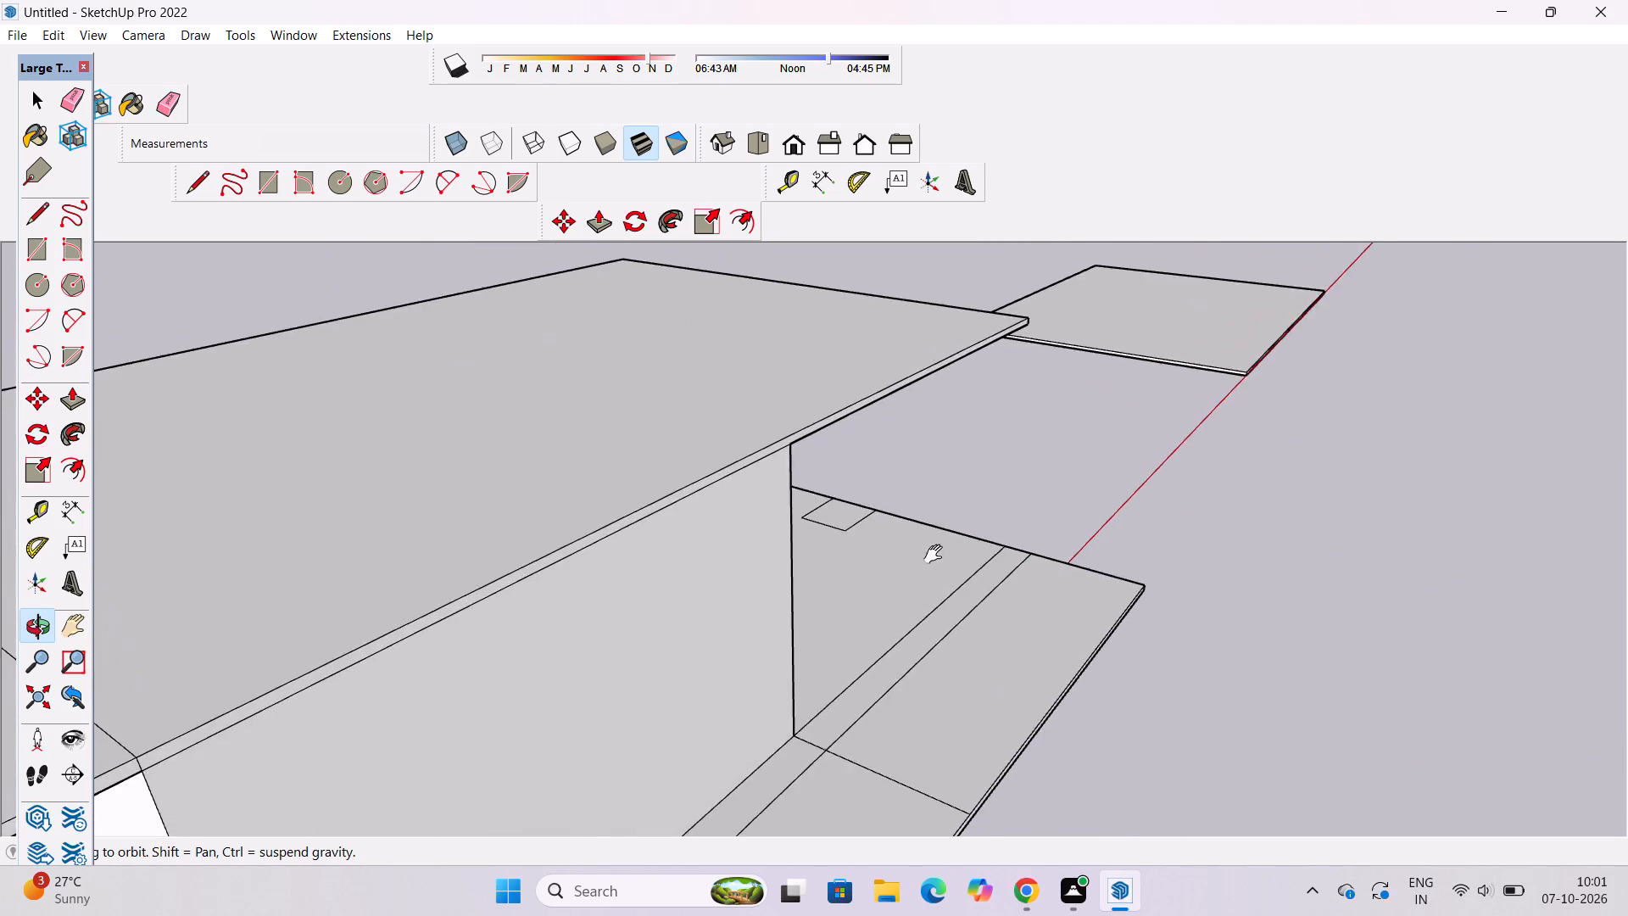
pyautogui.keyDown('shift'); pyautogui.moveTo(937, 555); pyautogui.dragTo(950, 550); pyautogui.keyUp('shift')
pyautogui.scroll(-4, 968, 567)
pyautogui.scroll(1, 962, 591)
pyautogui.moveTo(952, 584); pyautogui.dragTo(936, 557)
pyautogui.moveTo(928, 541); pyautogui.dragTo(934, 551)
pyautogui.press('p')
pyautogui.scroll(3, 791, 548)
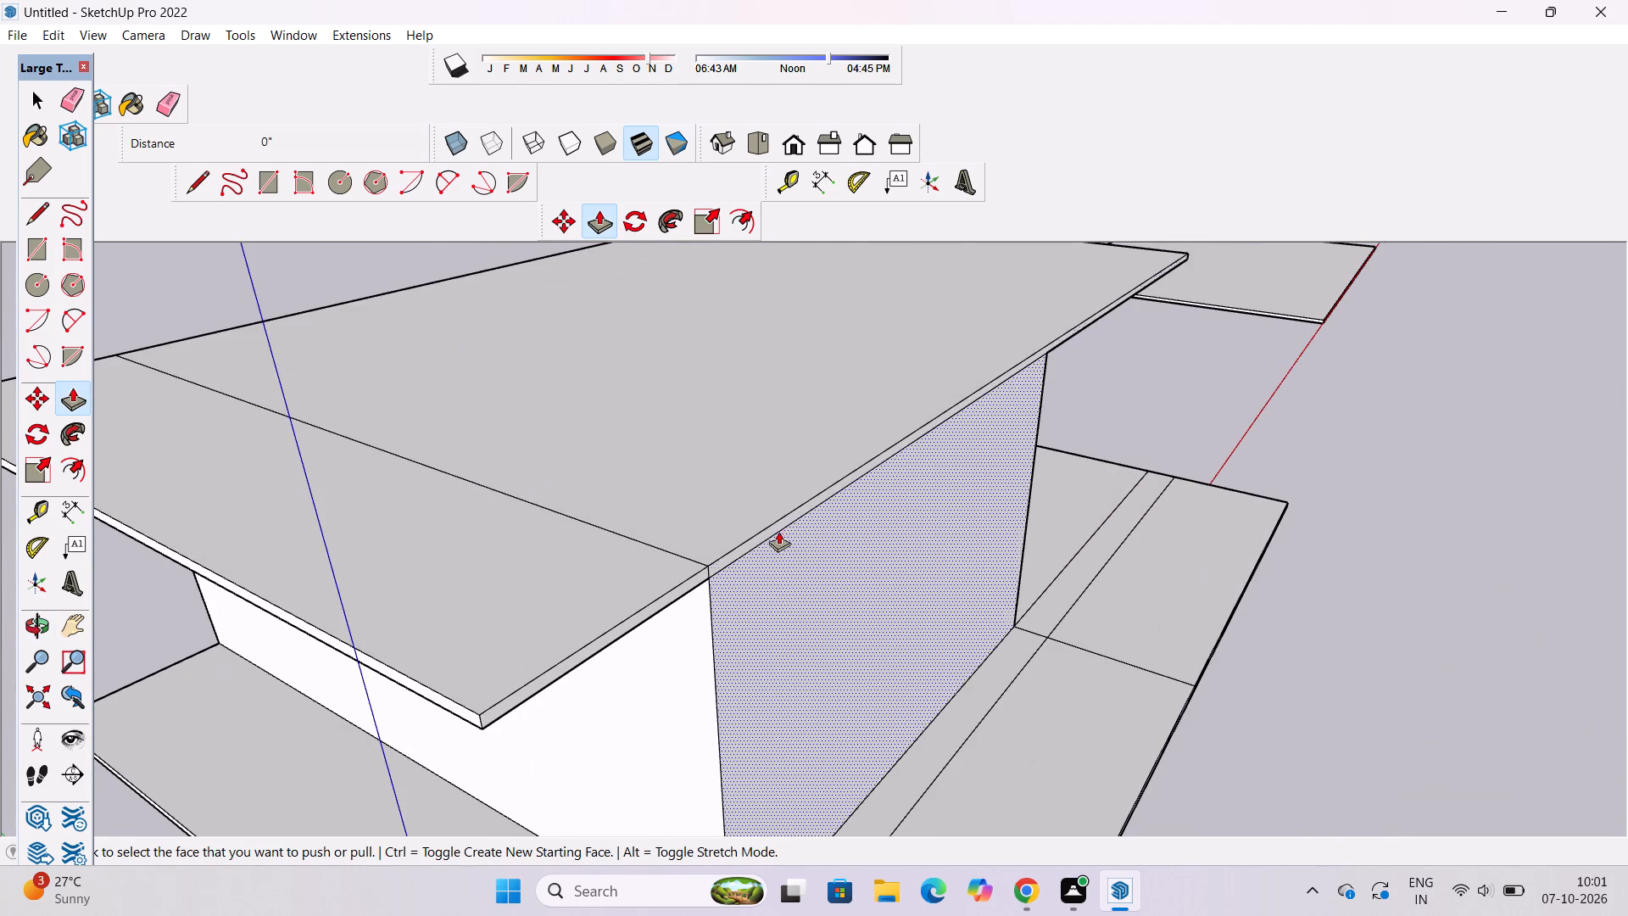
pyautogui.click(776, 528)
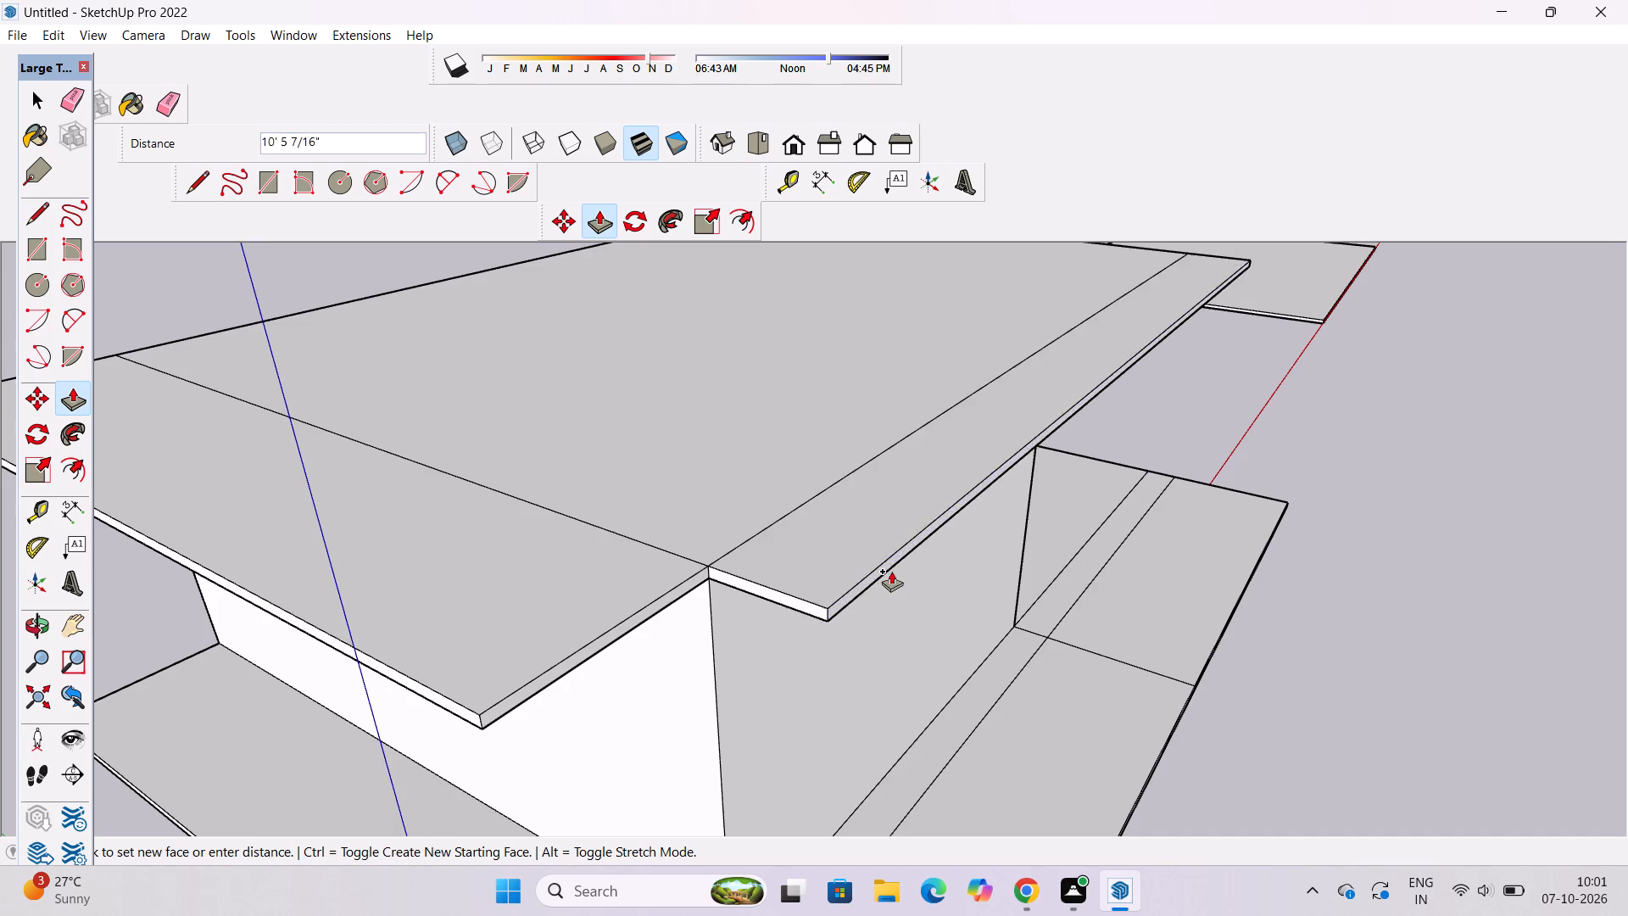
pyautogui.scroll(-4, 861, 559)
pyautogui.write("15'")
pyautogui.press('Return')
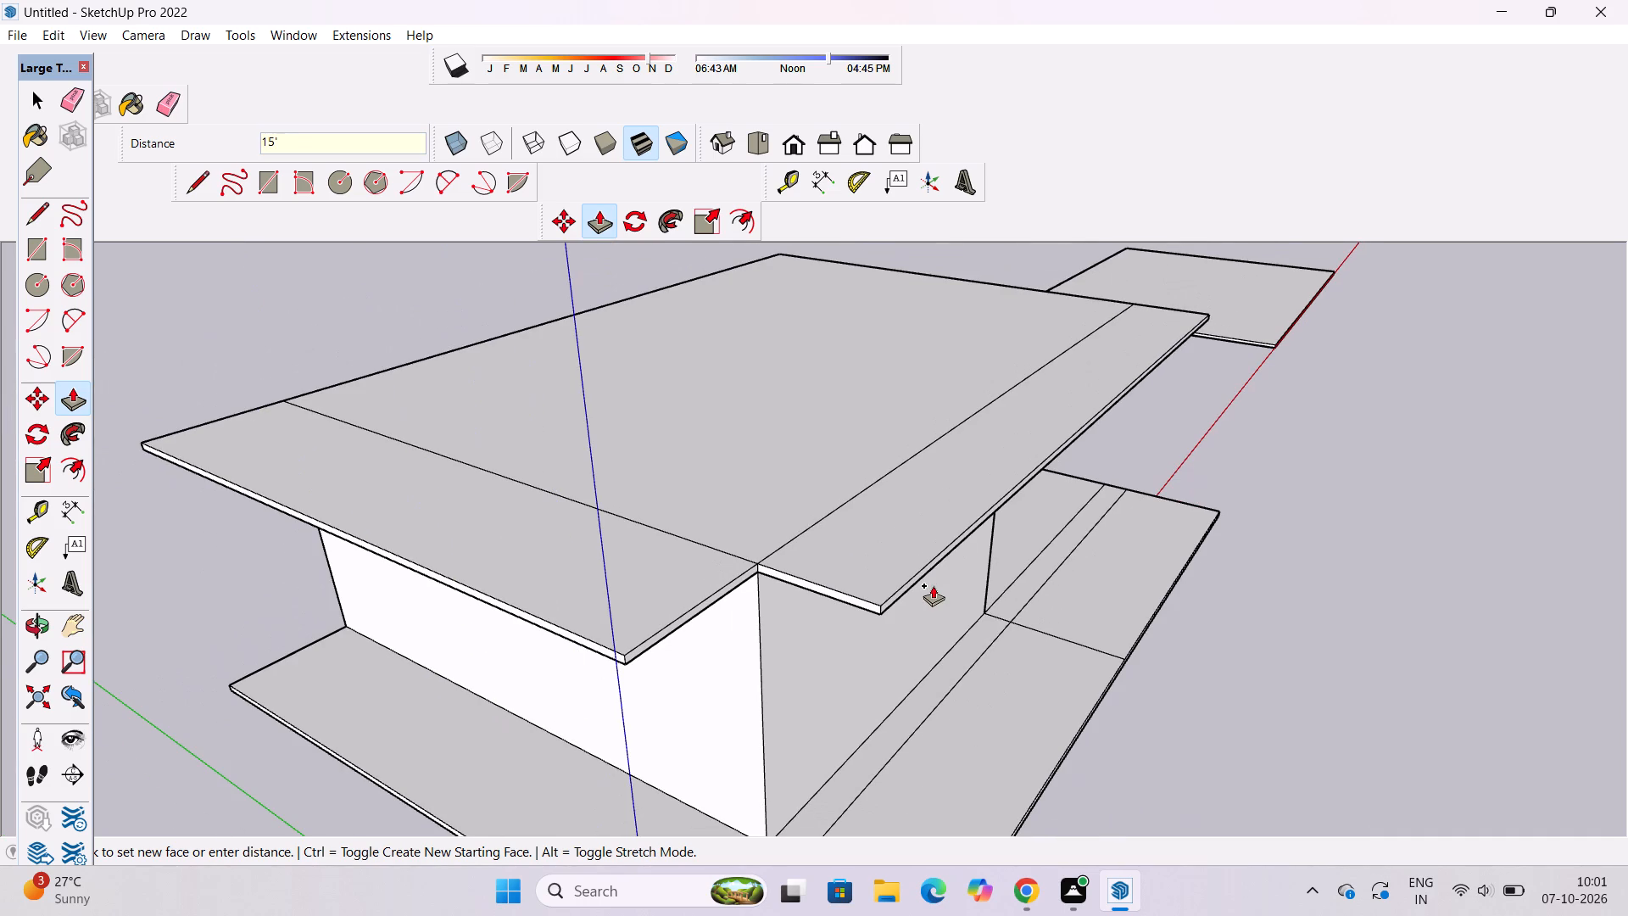
pyautogui.scroll(-4, 666, 568)
pyautogui.scroll(1, 757, 584)
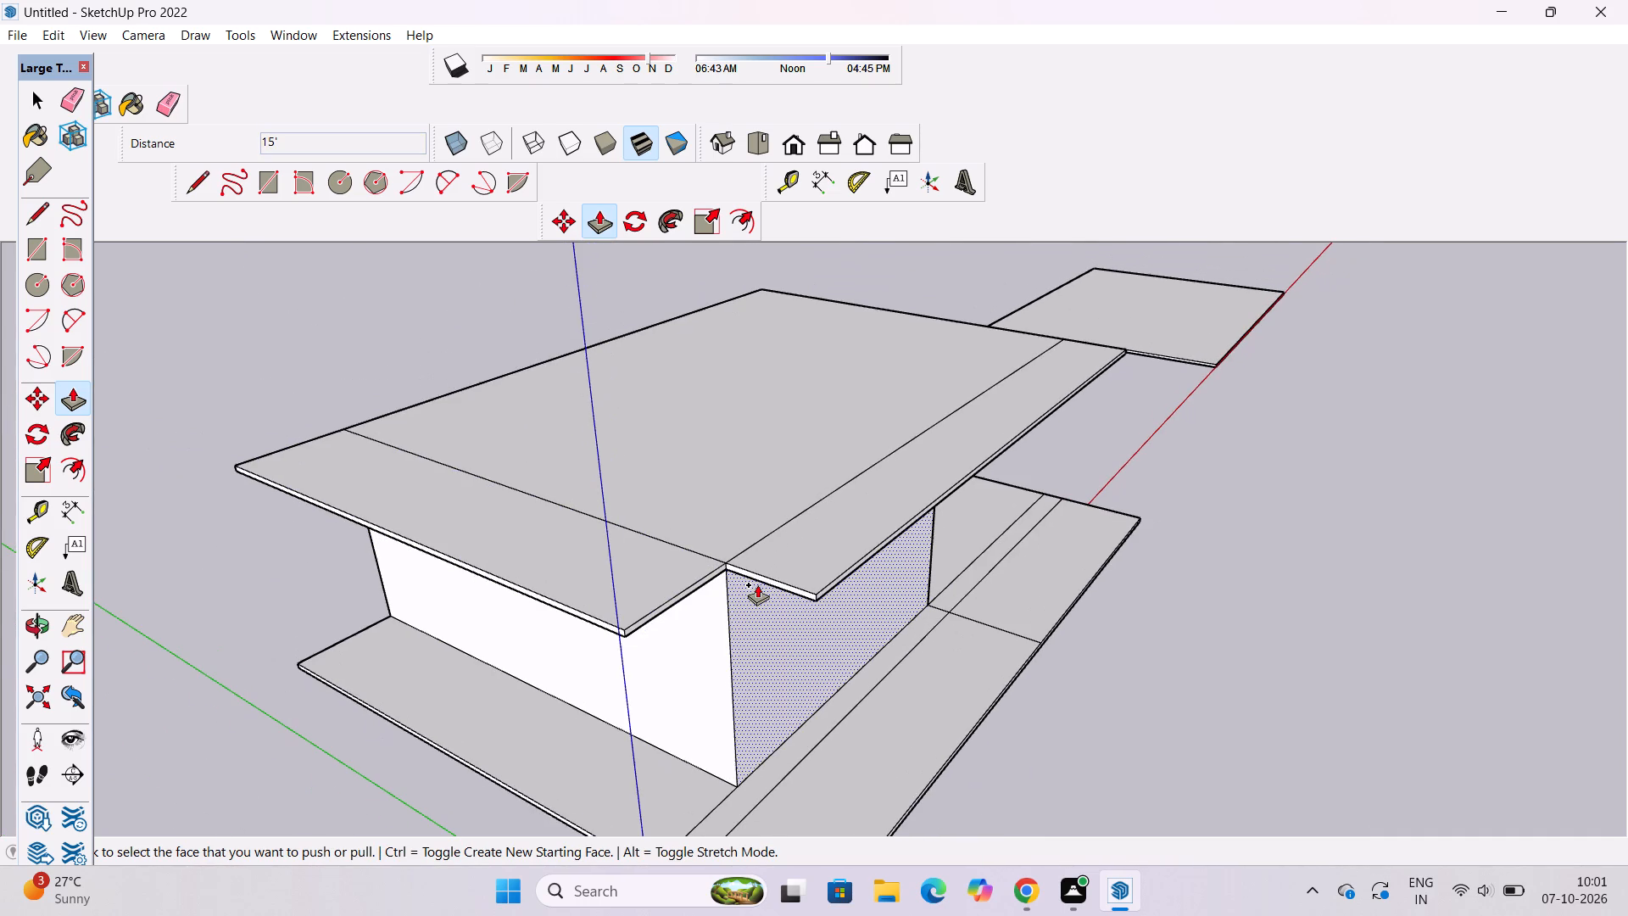
pyautogui.scroll(1, 784, 584)
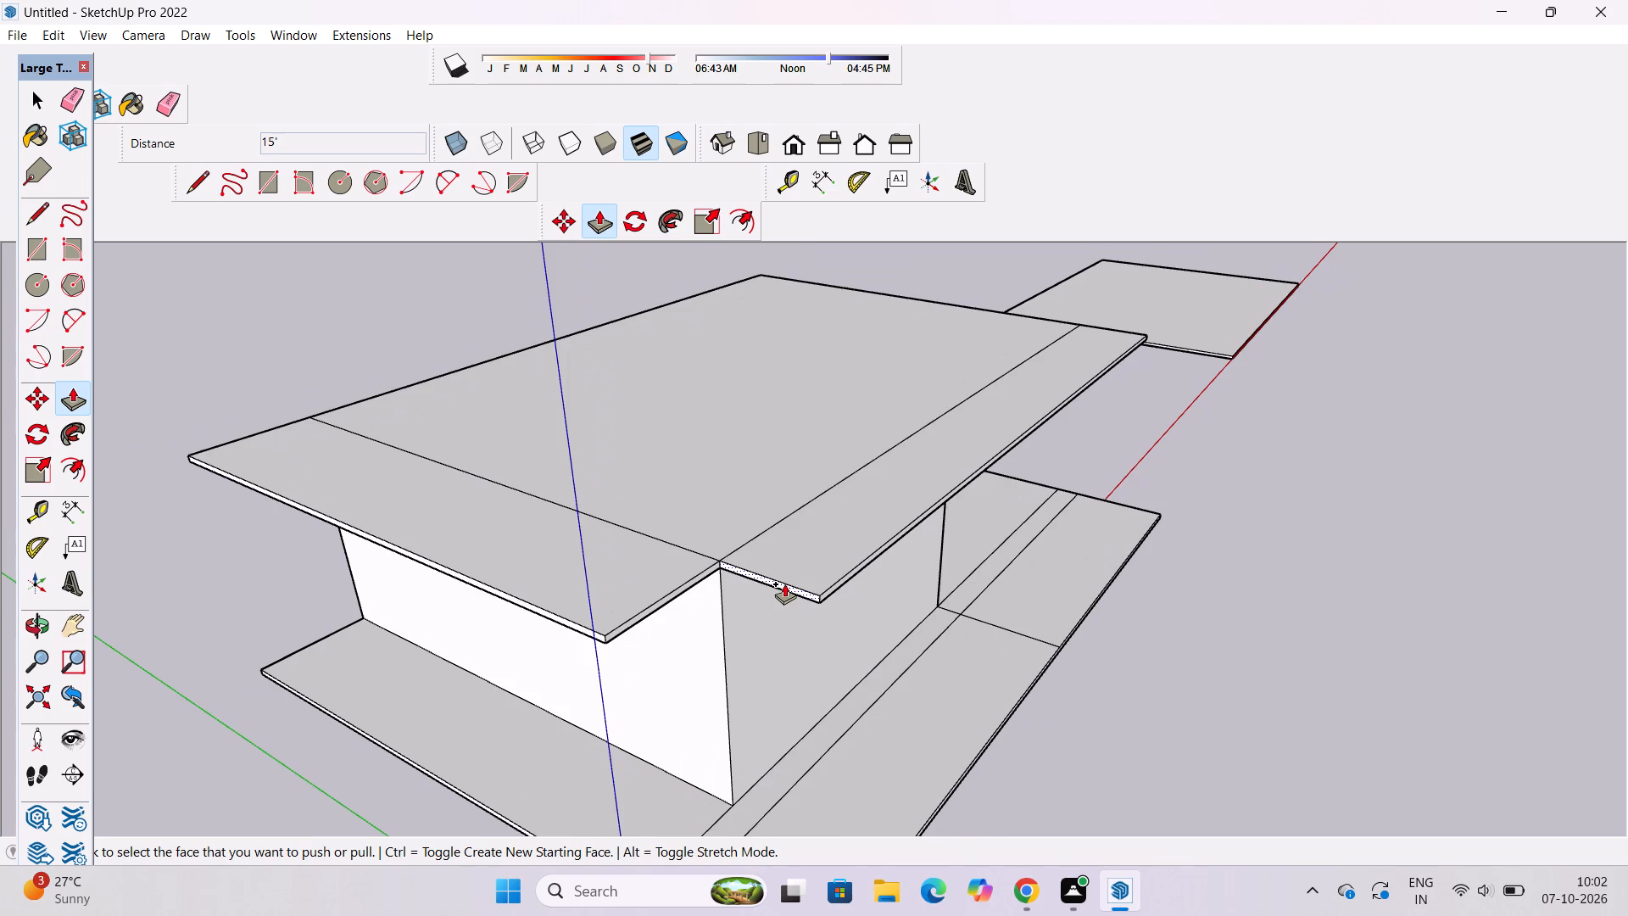
pyautogui.scroll(1, 784, 584)
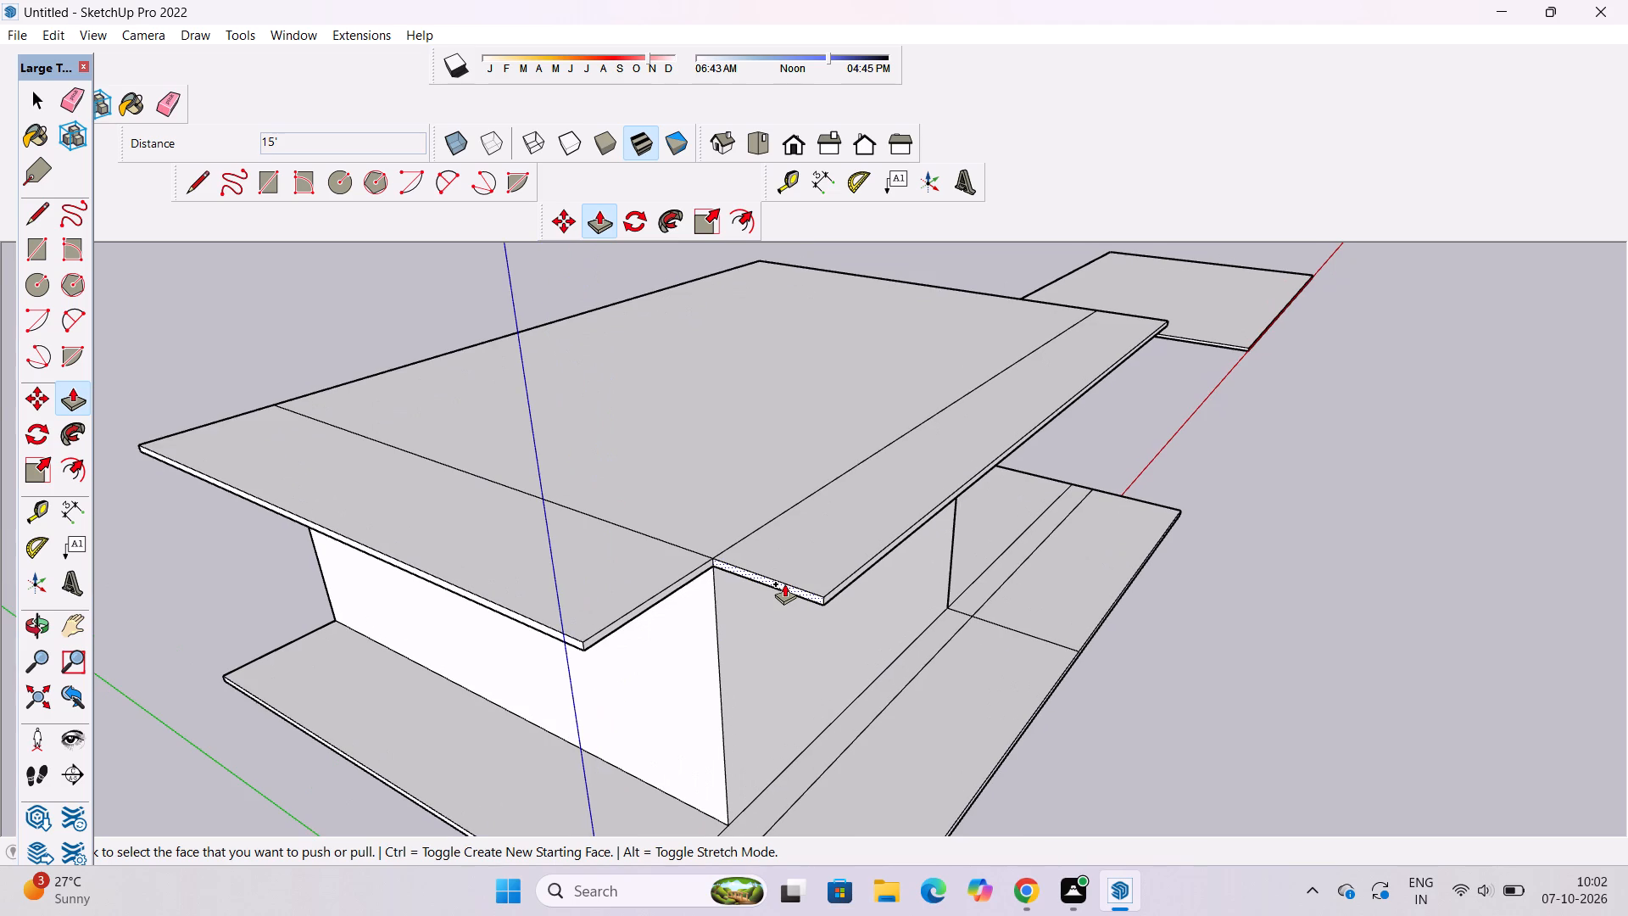
pyautogui.scroll(-2, 784, 584)
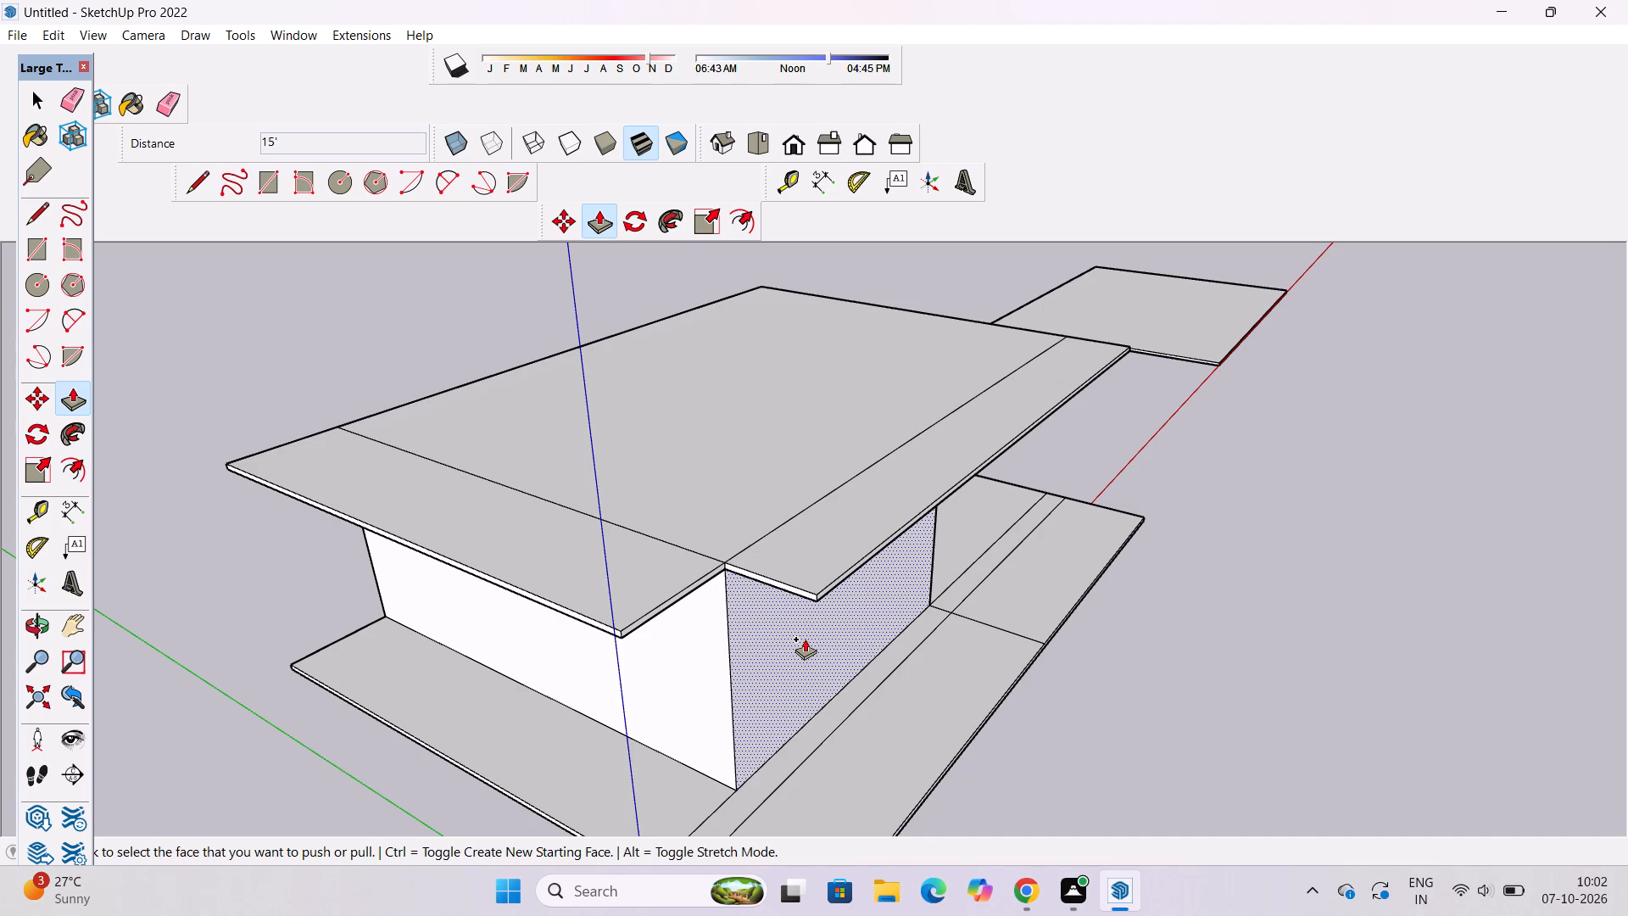
# Extend the short end face of the new overhang strip 20', flush with the slab's outer edge, filling the corner notch.
pyautogui.press('space')
pyautogui.press('o')
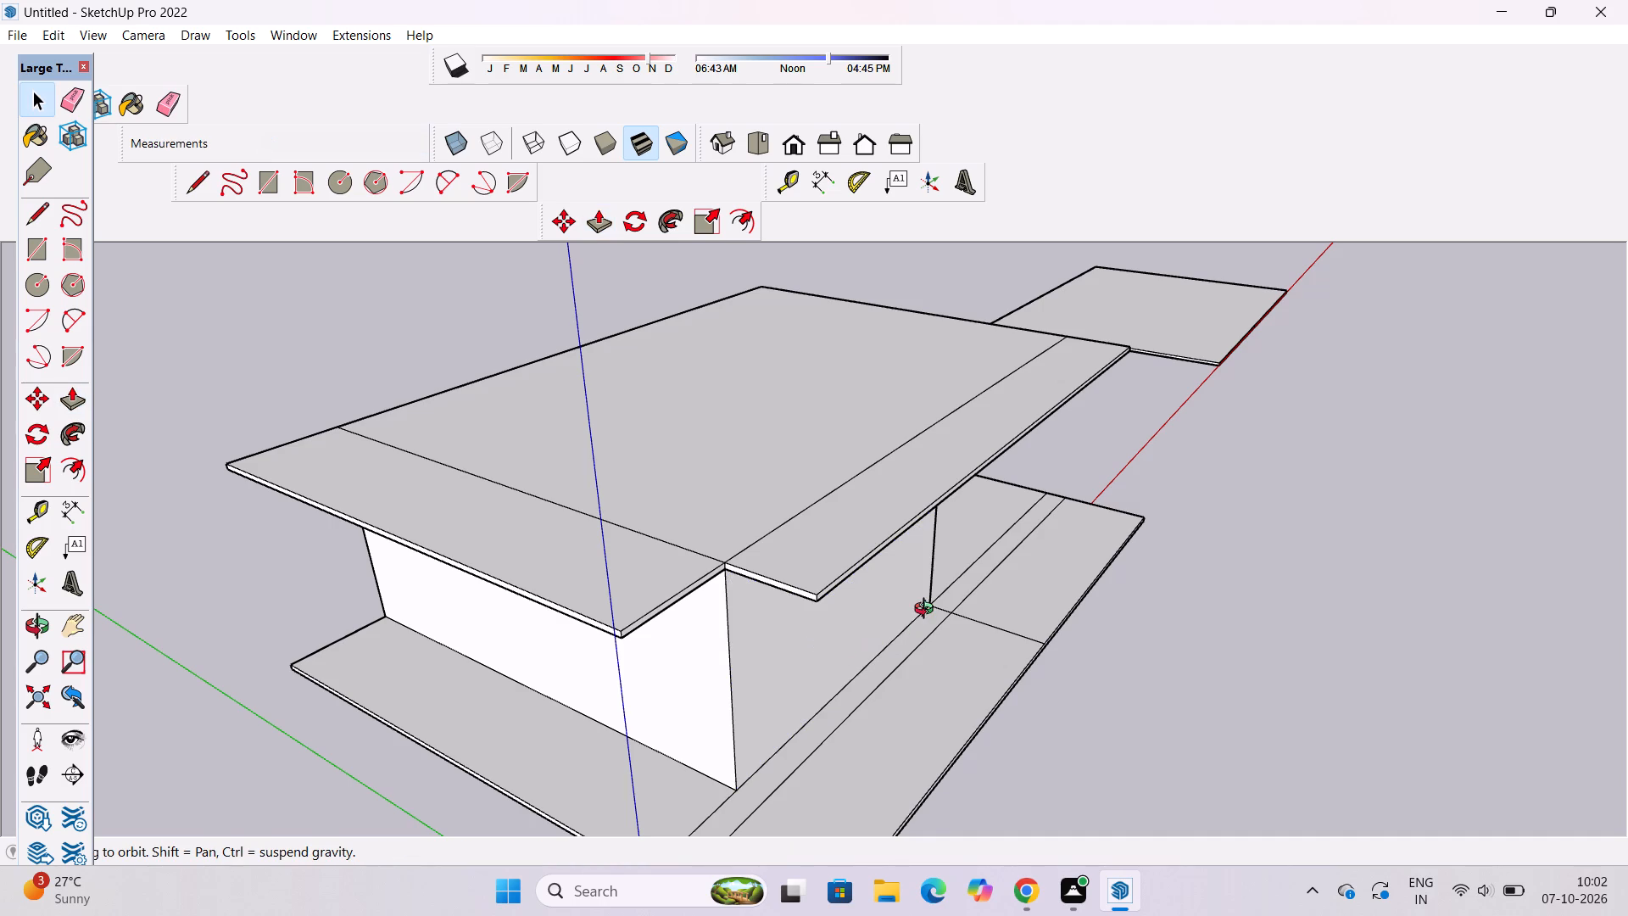
pyautogui.keyDown('shift'); pyautogui.moveTo(854, 637); pyautogui.dragTo(892, 600); pyautogui.keyUp('shift')
pyautogui.moveTo(845, 634); pyautogui.dragTo(917, 701)
pyautogui.scroll(-3, 887, 656)
pyautogui.moveTo(901, 632); pyautogui.dragTo(864, 634)
pyautogui.moveTo(959, 646); pyautogui.dragTo(832, 682)
pyautogui.scroll(4, 711, 672)
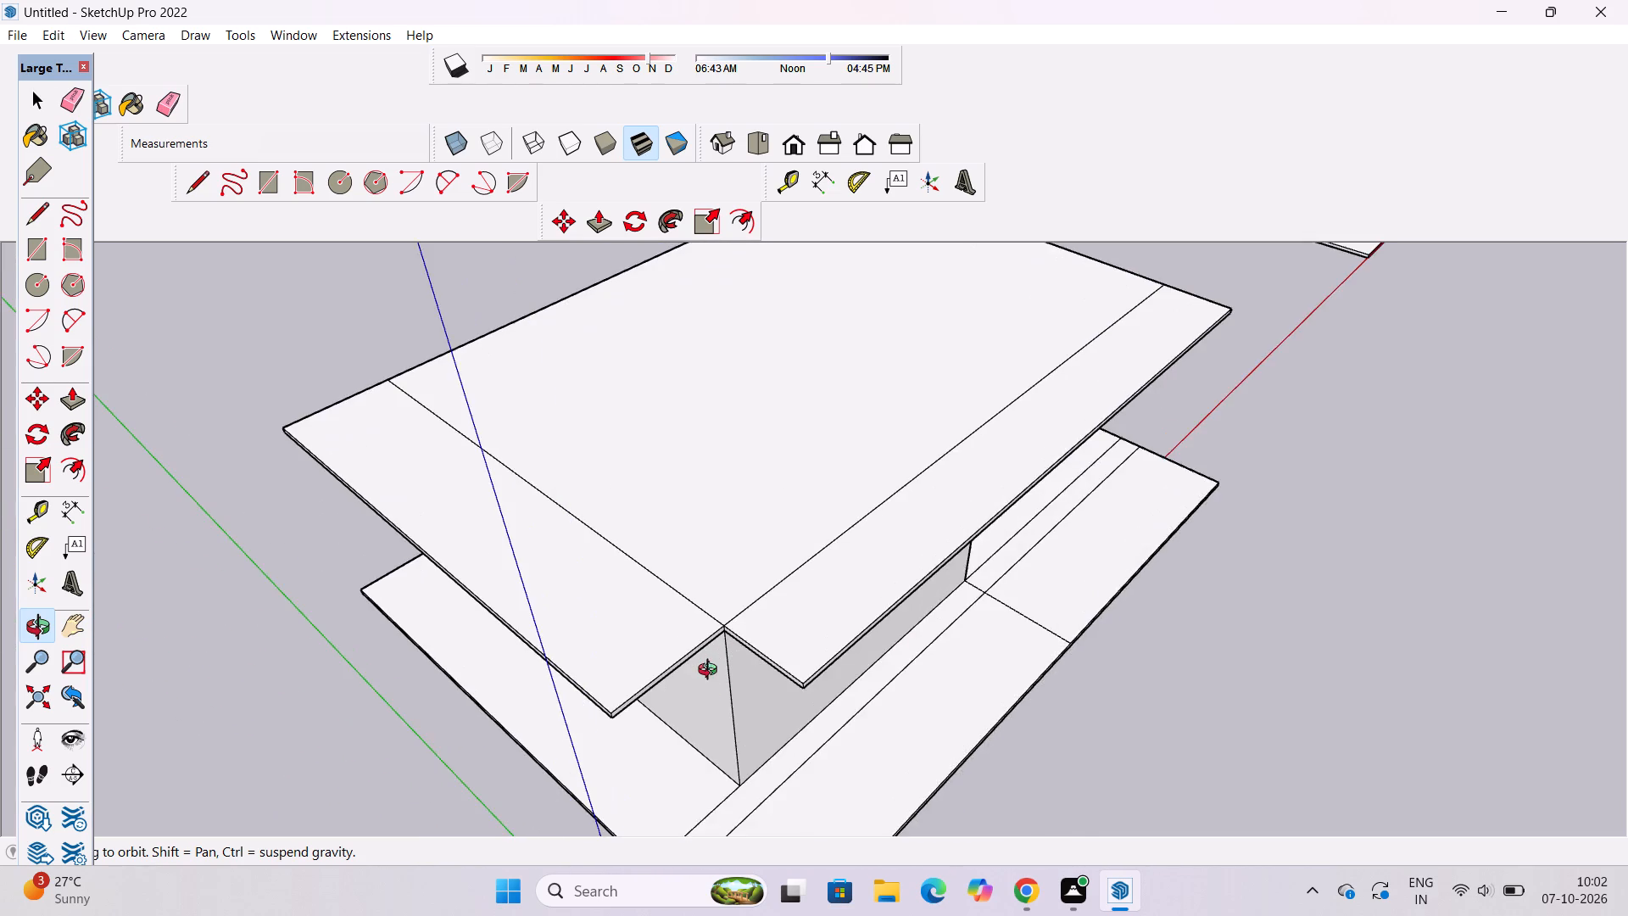
pyautogui.keyDown('shift'); pyautogui.moveTo(718, 701); pyautogui.dragTo(718, 651); pyautogui.keyUp('shift')
pyautogui.moveTo(722, 662); pyautogui.dragTo(738, 580)
pyautogui.scroll(3, 740, 577)
pyautogui.keyDown('shift'); pyautogui.moveTo(797, 517); pyautogui.dragTo(761, 568); pyautogui.keyUp('shift')
pyautogui.scroll(-3, 755, 567)
pyautogui.keyDown('shift'); pyautogui.moveTo(760, 577); pyautogui.dragTo(762, 612); pyautogui.keyUp('shift')
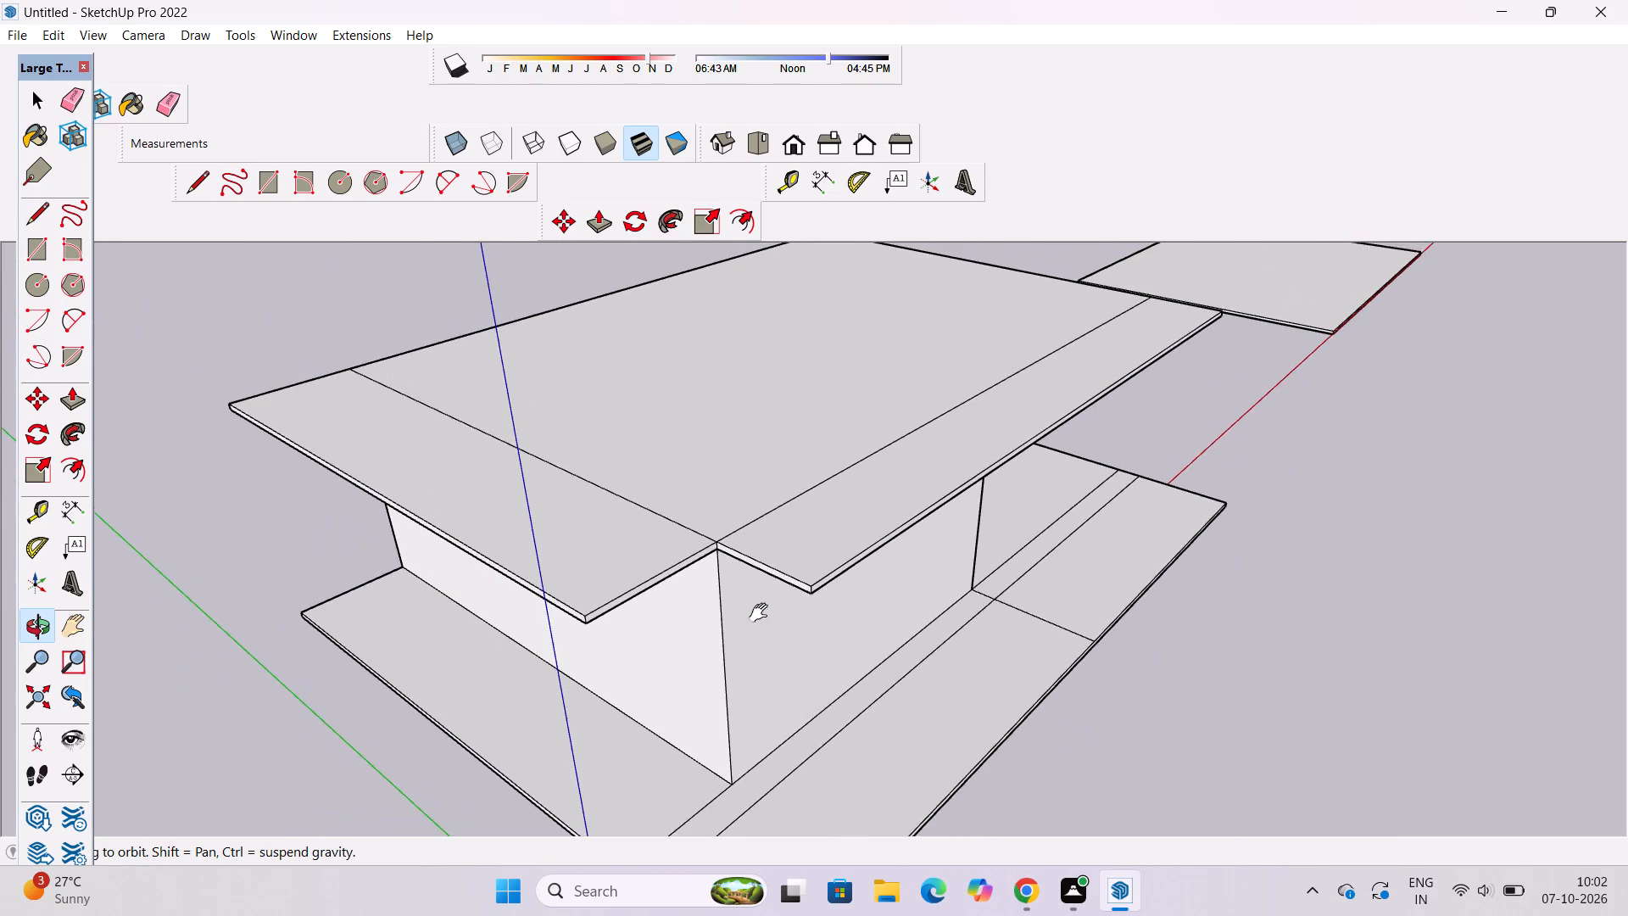
pyautogui.moveTo(794, 623); pyautogui.dragTo(855, 586)
pyautogui.moveTo(855, 584); pyautogui.dragTo(840, 595)
pyautogui.press('p')
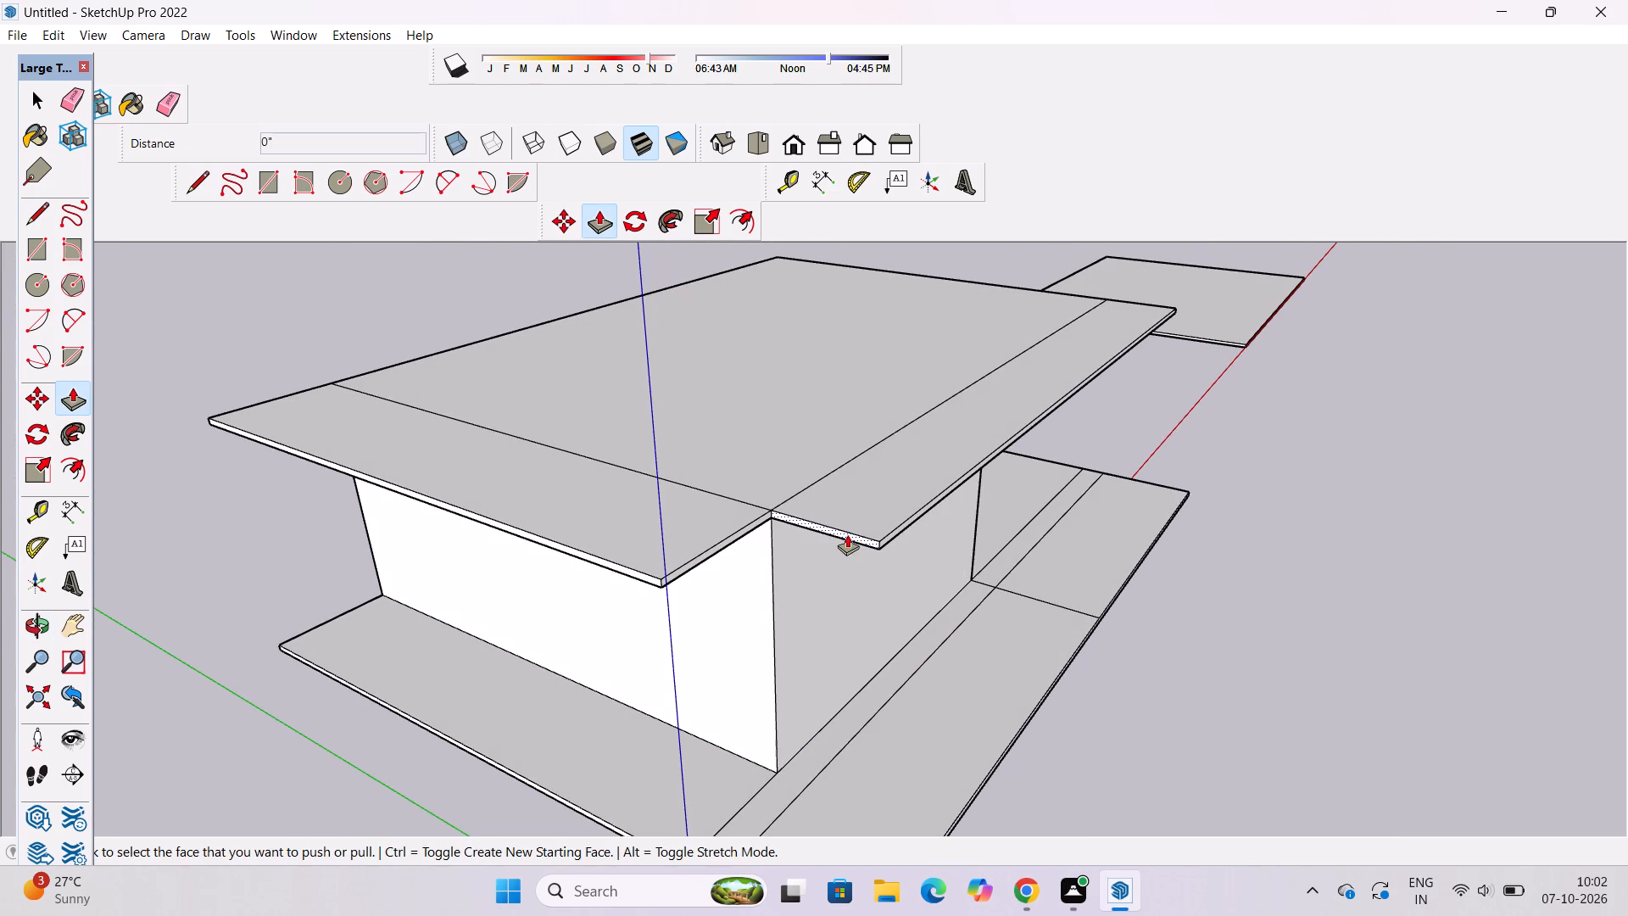
pyautogui.click(847, 534)
pyautogui.click(648, 582)
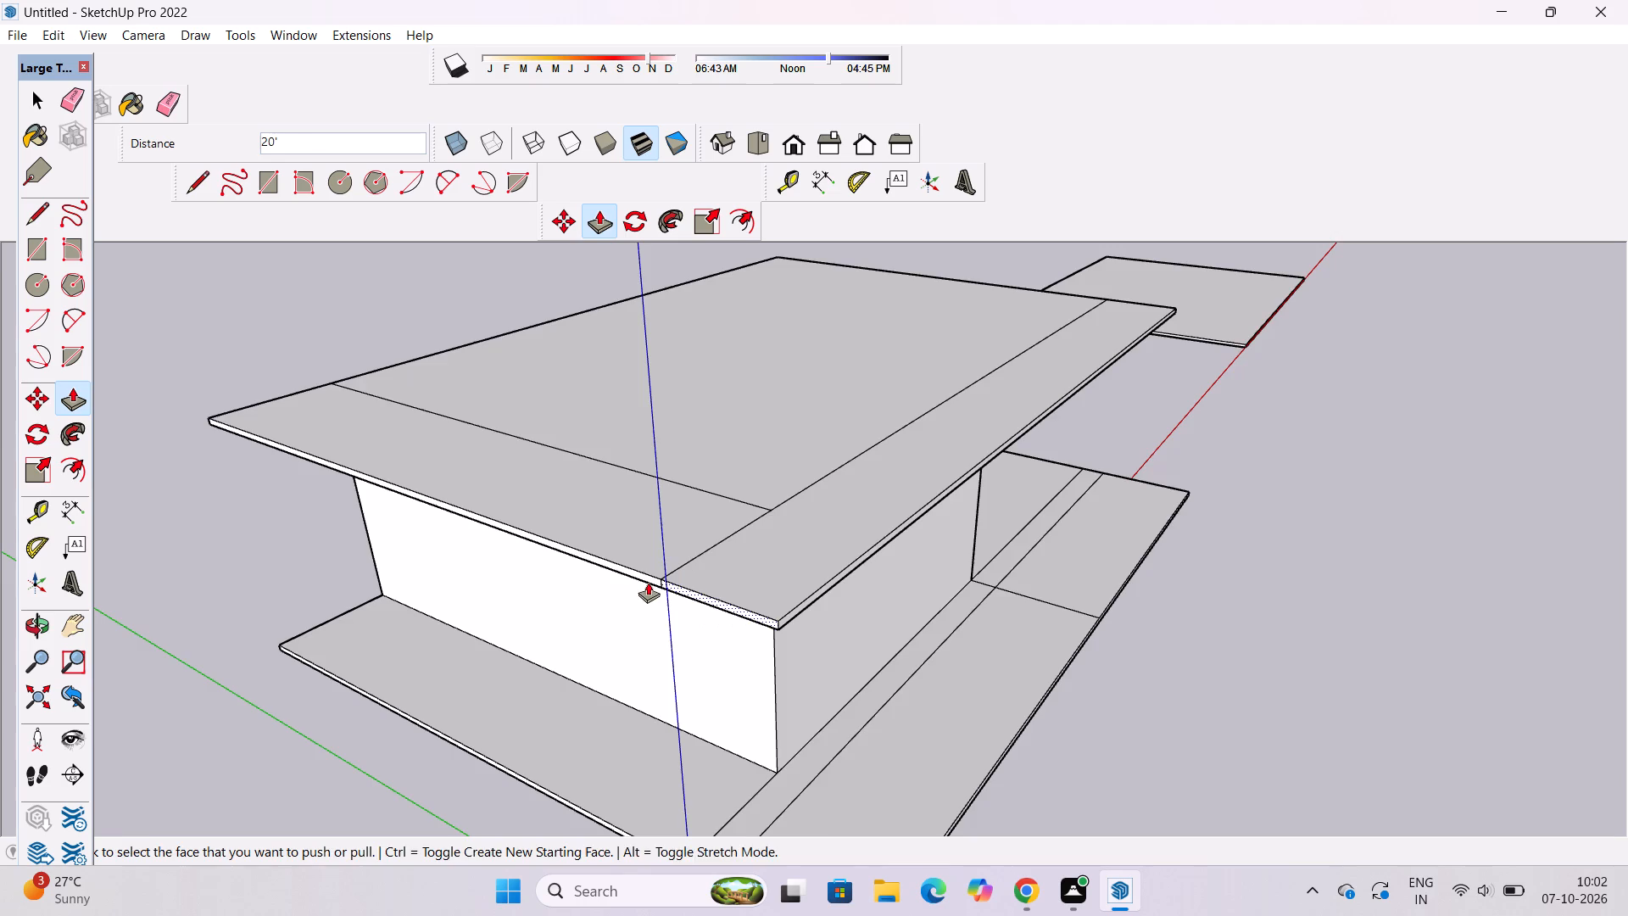
# Examine the extended upper slab's overhangs against the walls and ground slab from low and high angles.
pyautogui.press('o')
pyautogui.scroll(-7, 633, 539)
pyautogui.moveTo(743, 534); pyautogui.dragTo(580, 573)
pyautogui.keyDown('shift'); pyautogui.moveTo(659, 545); pyautogui.dragTo(574, 572); pyautogui.keyUp('shift')
pyautogui.scroll(5, 627, 571)
pyautogui.moveTo(612, 654); pyautogui.dragTo(607, 500)
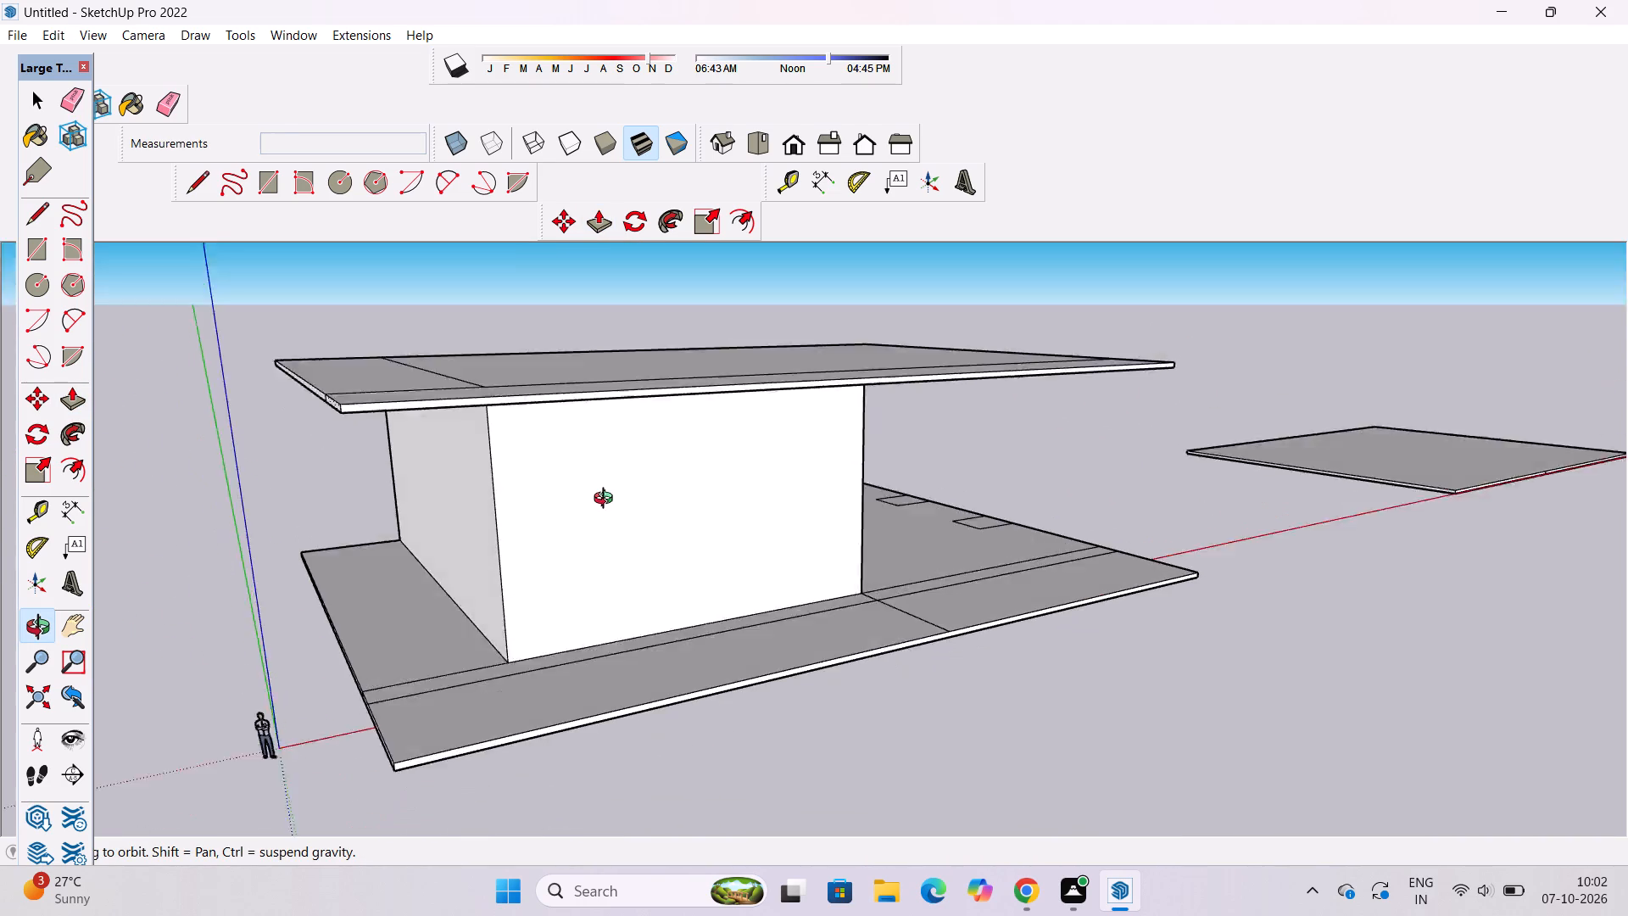
pyautogui.moveTo(607, 500); pyautogui.dragTo(605, 495)
pyautogui.scroll(-5, 574, 420)
pyautogui.moveTo(569, 372); pyautogui.dragTo(582, 442)
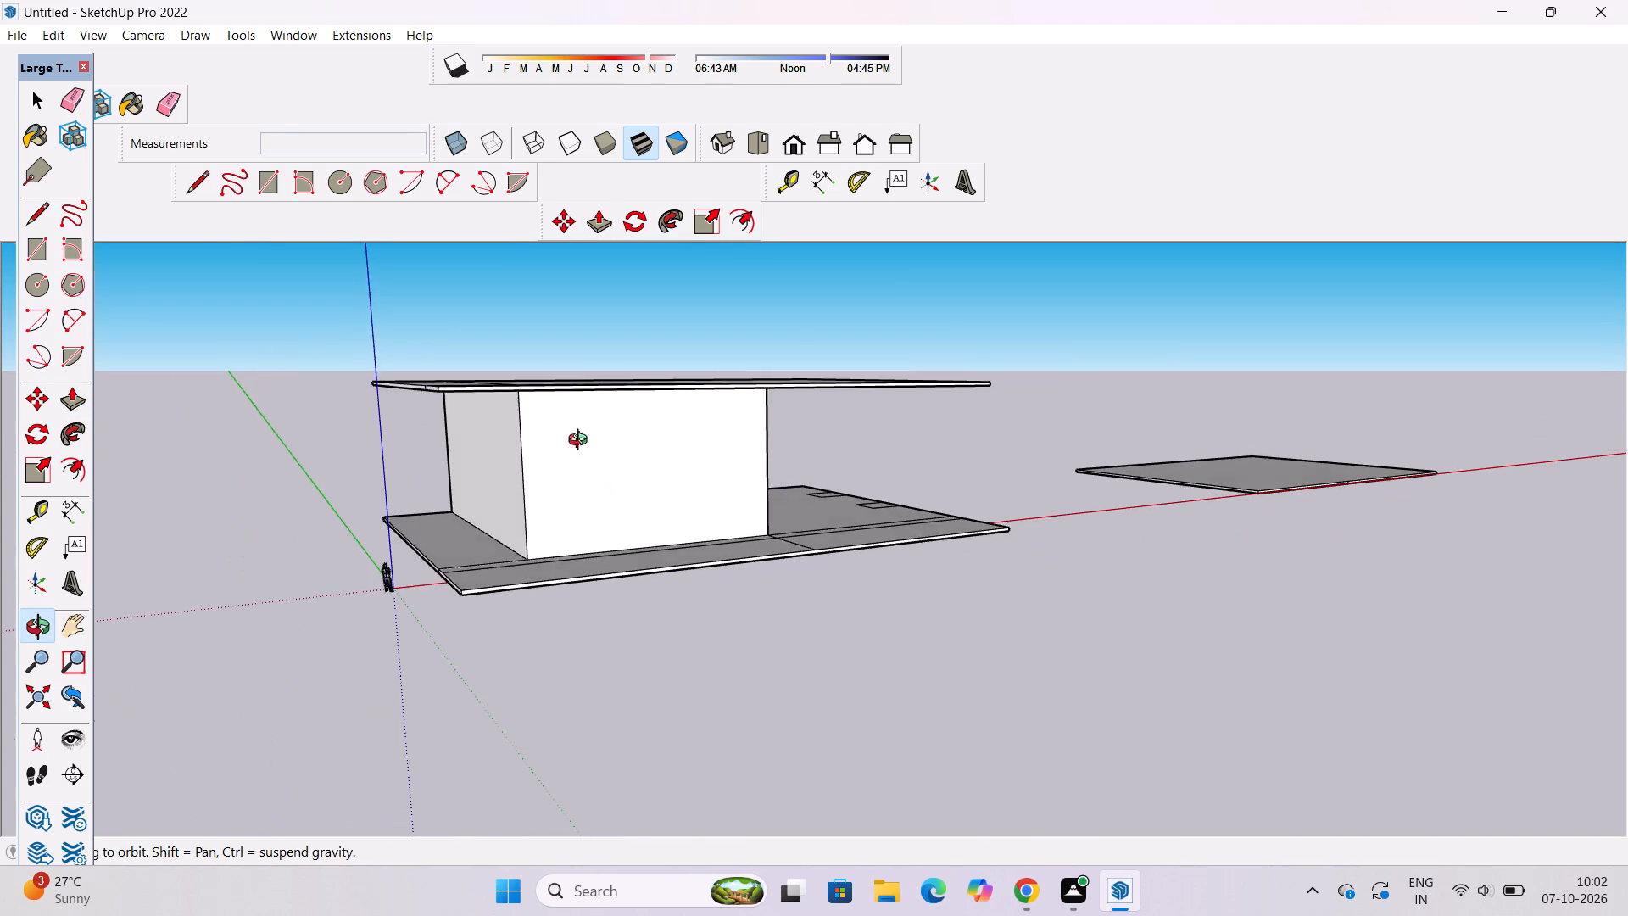
pyautogui.moveTo(582, 442); pyautogui.dragTo(616, 577)
pyautogui.keyDown('shift'); pyautogui.moveTo(582, 548); pyautogui.dragTo(630, 623); pyautogui.keyUp('shift')
pyautogui.moveTo(612, 678); pyautogui.dragTo(687, 691)
pyautogui.keyDown('shift'); pyautogui.moveTo(687, 696); pyautogui.dragTo(686, 651); pyautogui.keyUp('shift')
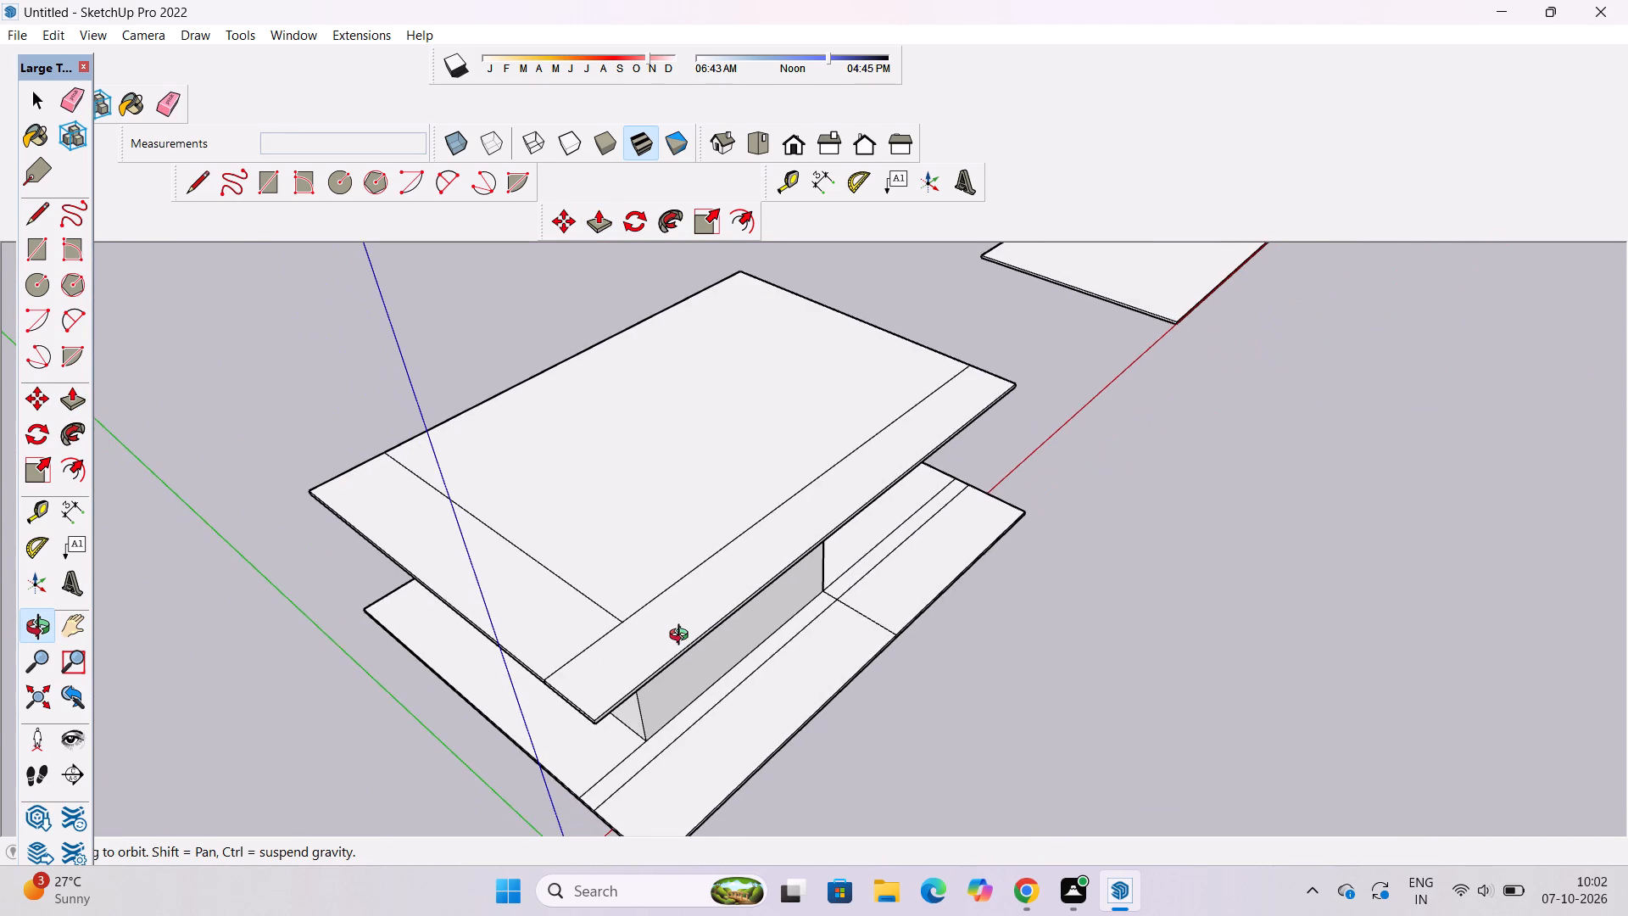
pyautogui.scroll(1, 677, 629)
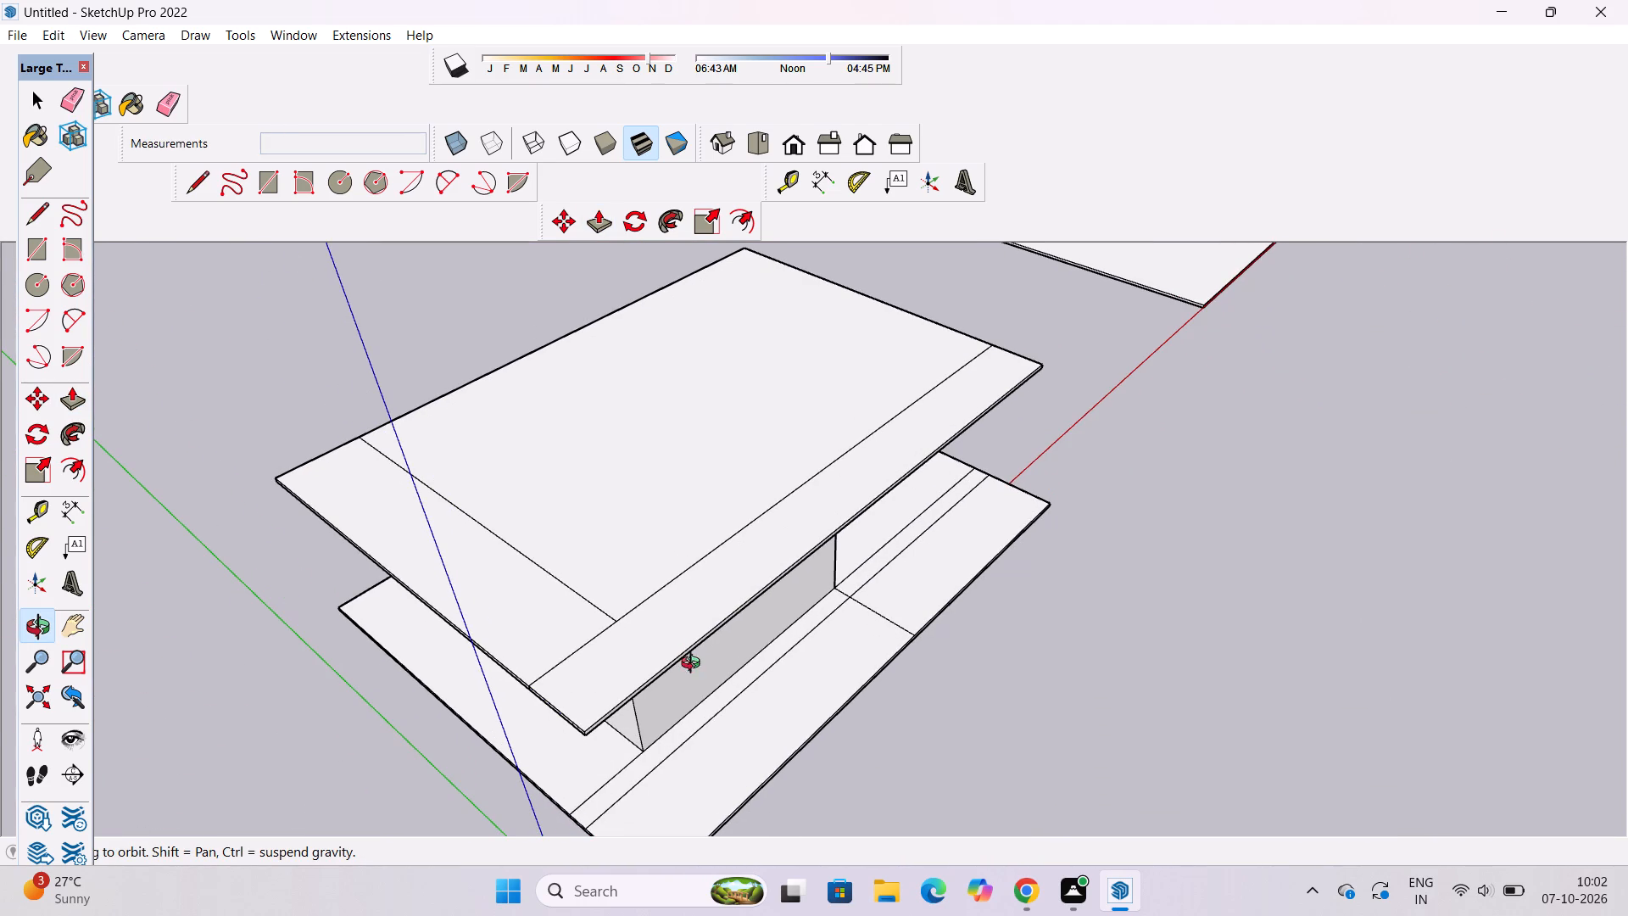
pyautogui.press('o')
pyautogui.moveTo(802, 684); pyautogui.dragTo(683, 670)
pyautogui.keyDown('shift'); pyautogui.moveTo(677, 670); pyautogui.dragTo(669, 613); pyautogui.keyUp('shift')
pyautogui.moveTo(669, 608); pyautogui.dragTo(744, 712)
pyautogui.keyDown('shift'); pyautogui.moveTo(744, 712); pyautogui.dragTo(744, 673); pyautogui.keyUp('shift')
pyautogui.scroll(1, 749, 702)
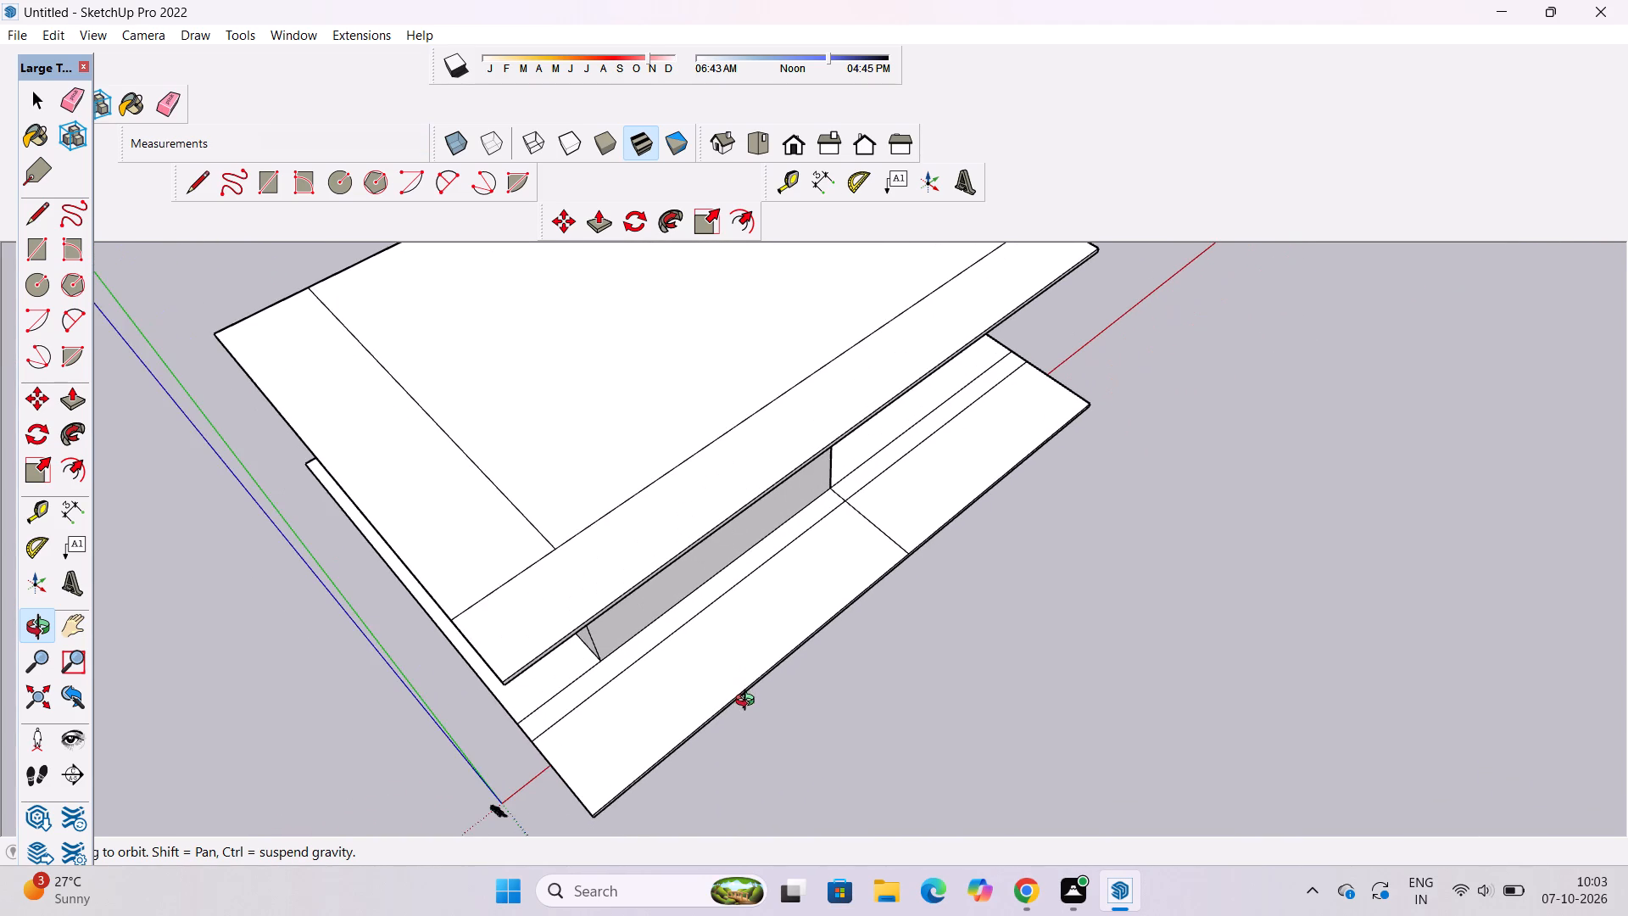
pyautogui.keyDown('shift'); pyautogui.click(748, 694); pyautogui.keyUp('shift')
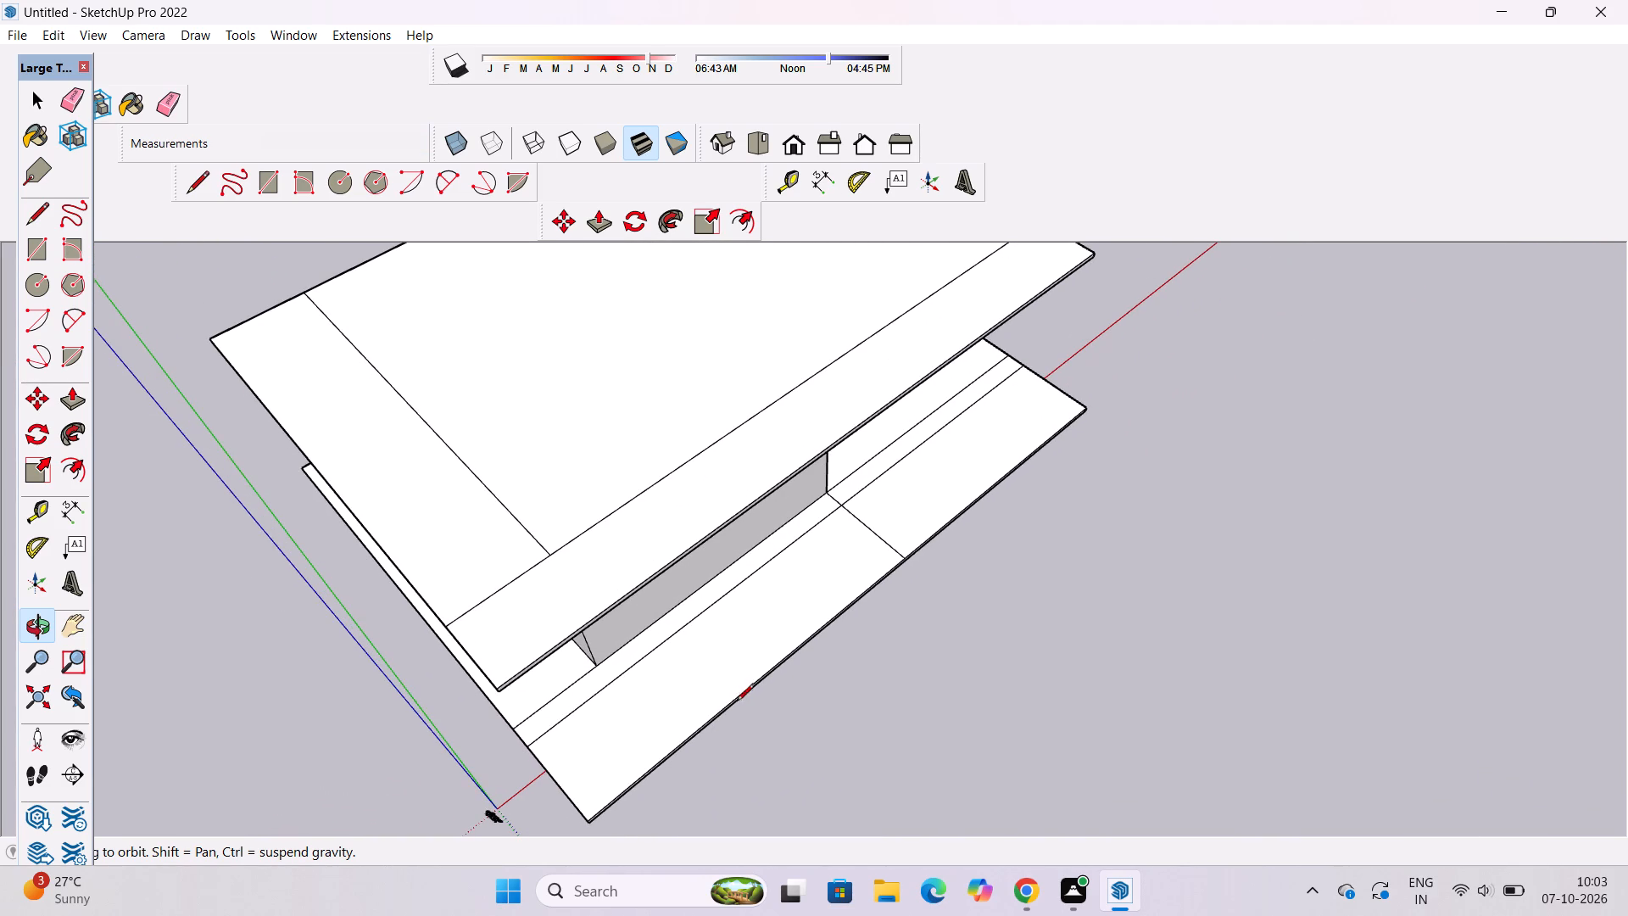
# Draw a 41' vertical line from the upper slab's long overhang edge down to the ground slab.
pyautogui.press('l')
pyautogui.scroll(3, 641, 585)
pyautogui.click(641, 585)
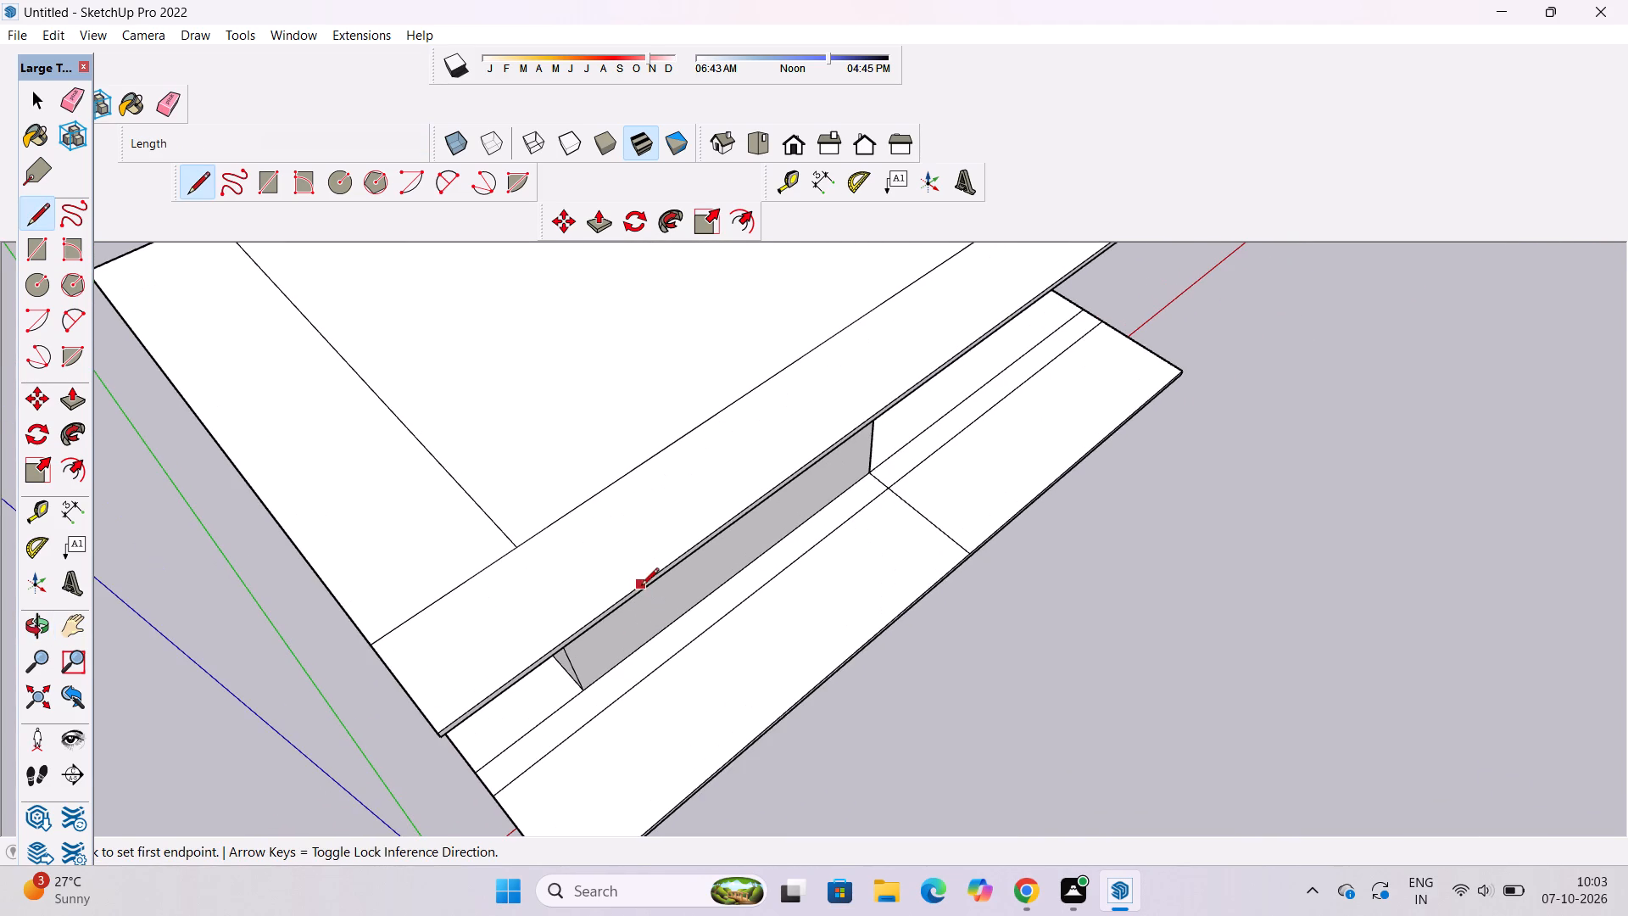
pyautogui.click(684, 728)
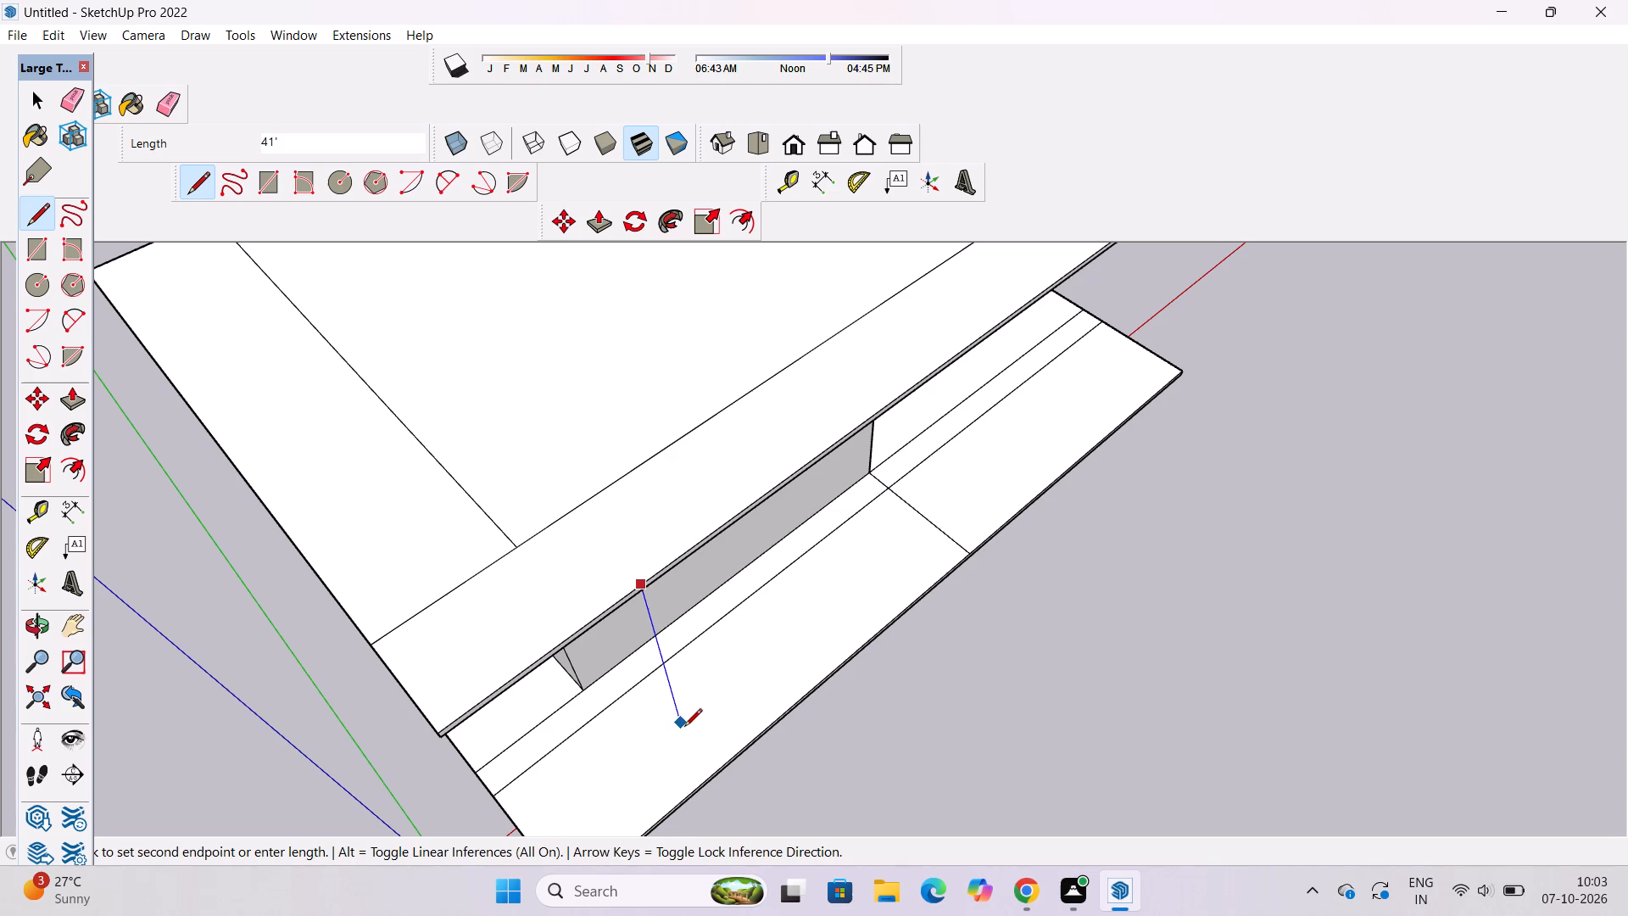
pyautogui.press('space')
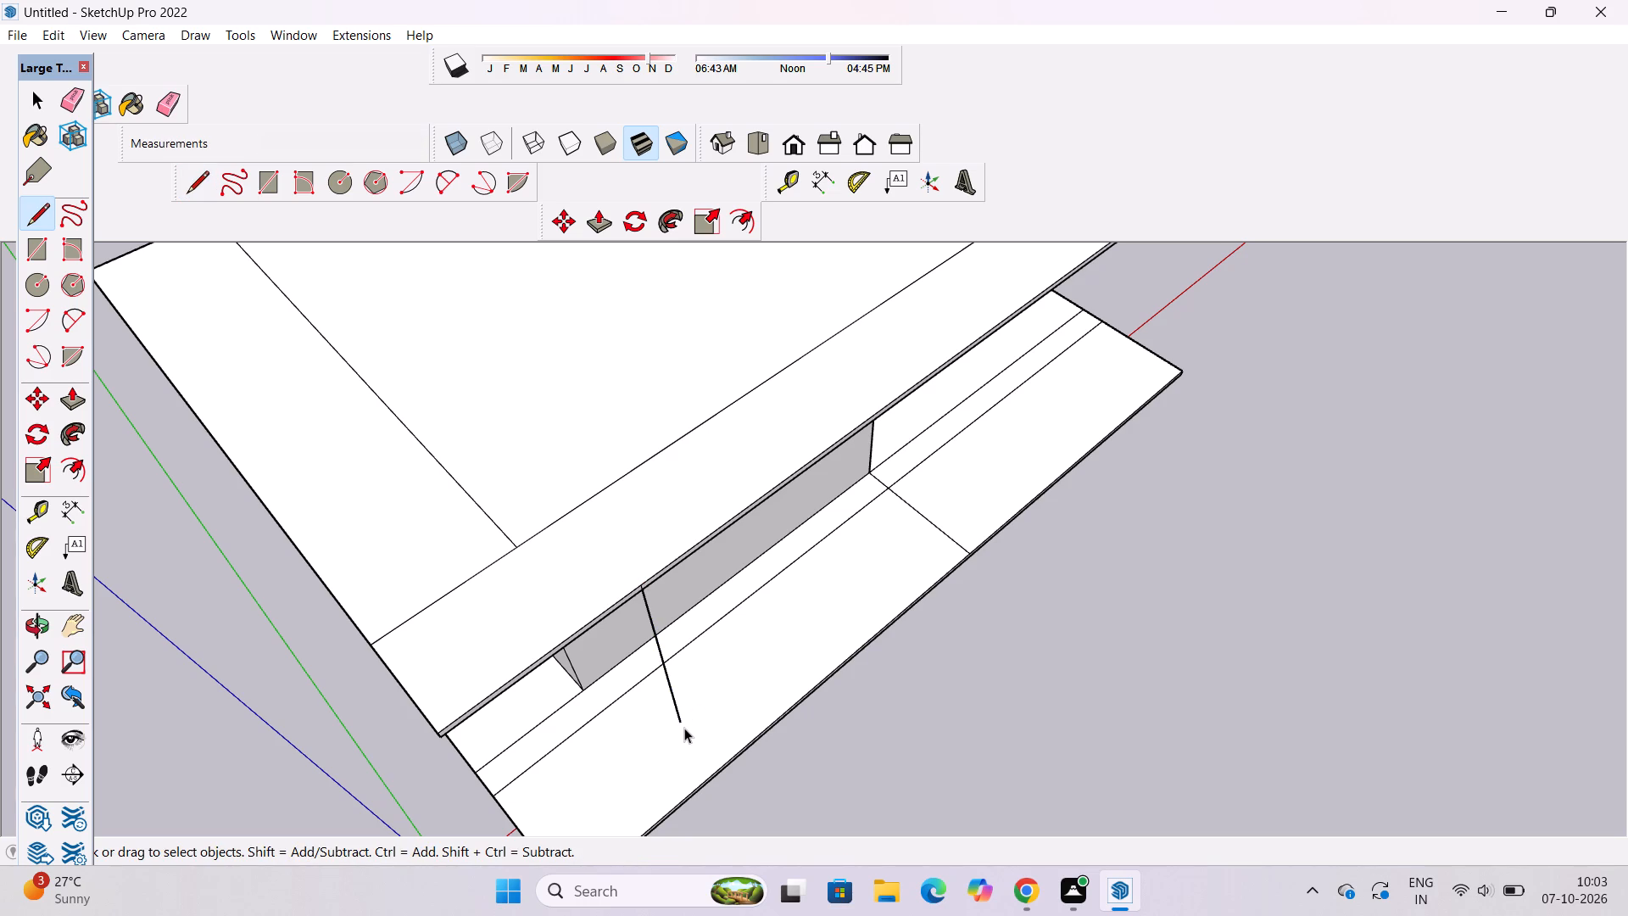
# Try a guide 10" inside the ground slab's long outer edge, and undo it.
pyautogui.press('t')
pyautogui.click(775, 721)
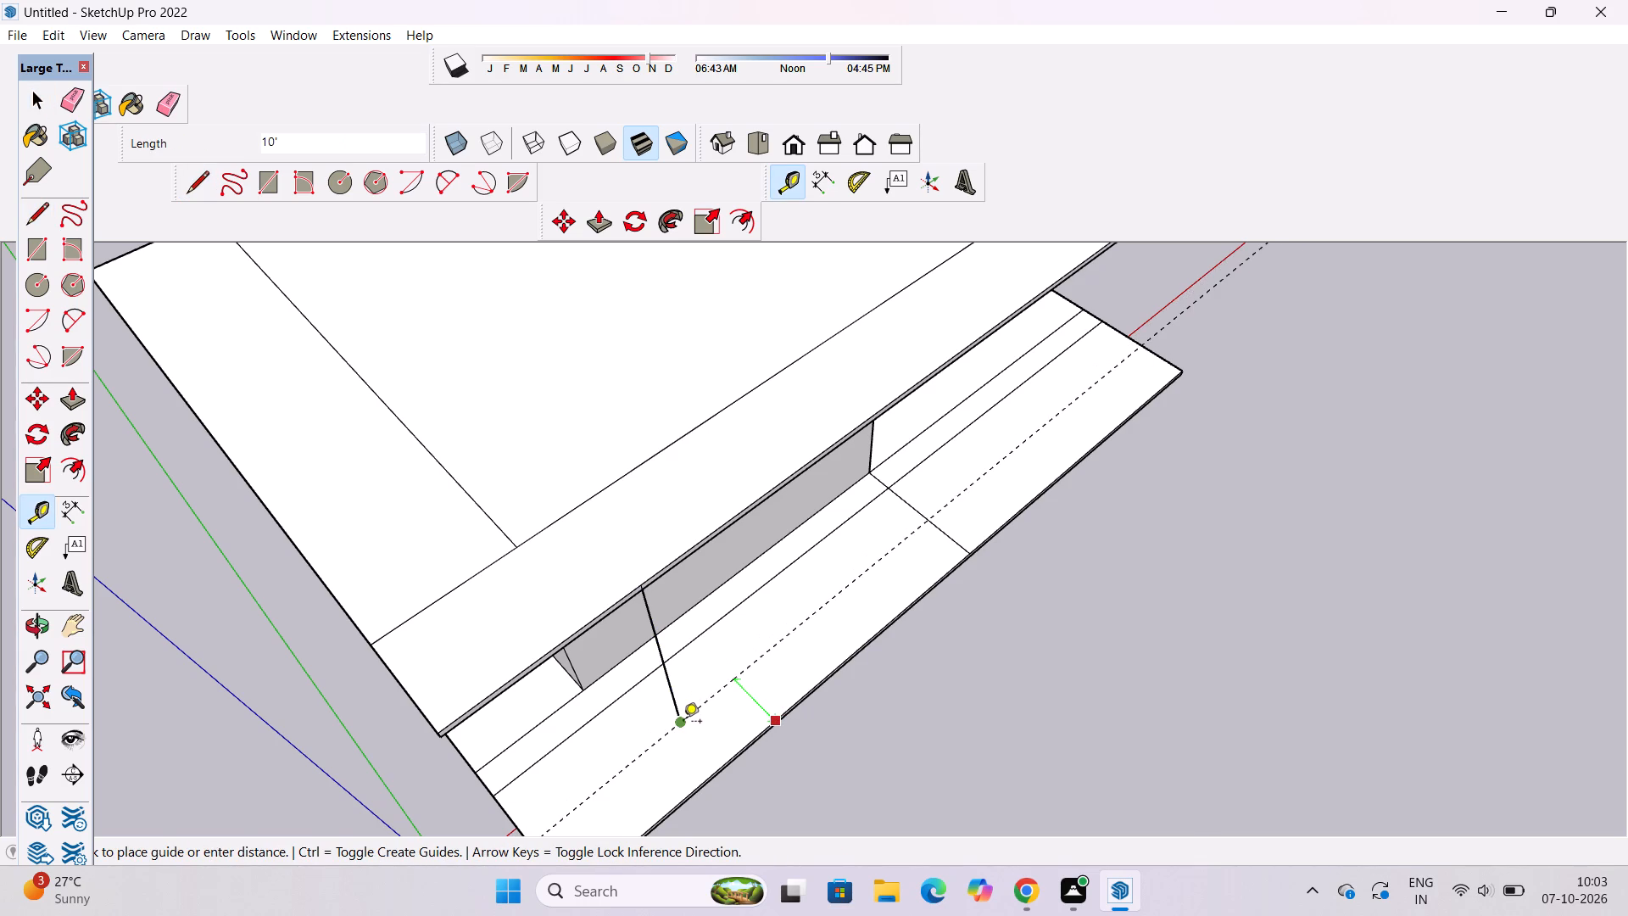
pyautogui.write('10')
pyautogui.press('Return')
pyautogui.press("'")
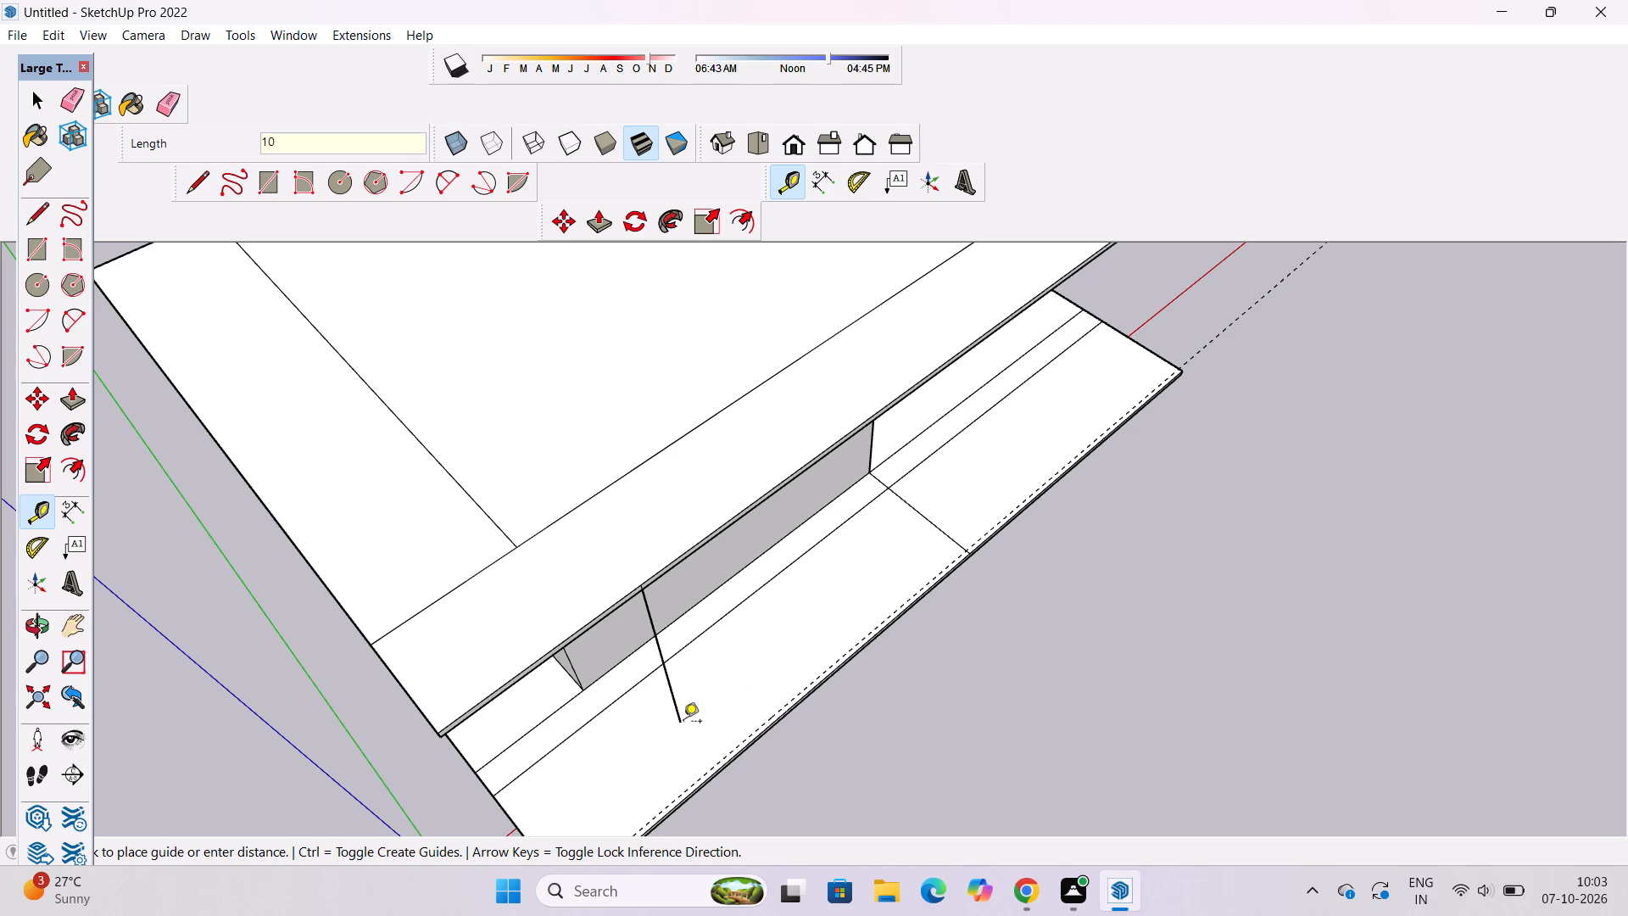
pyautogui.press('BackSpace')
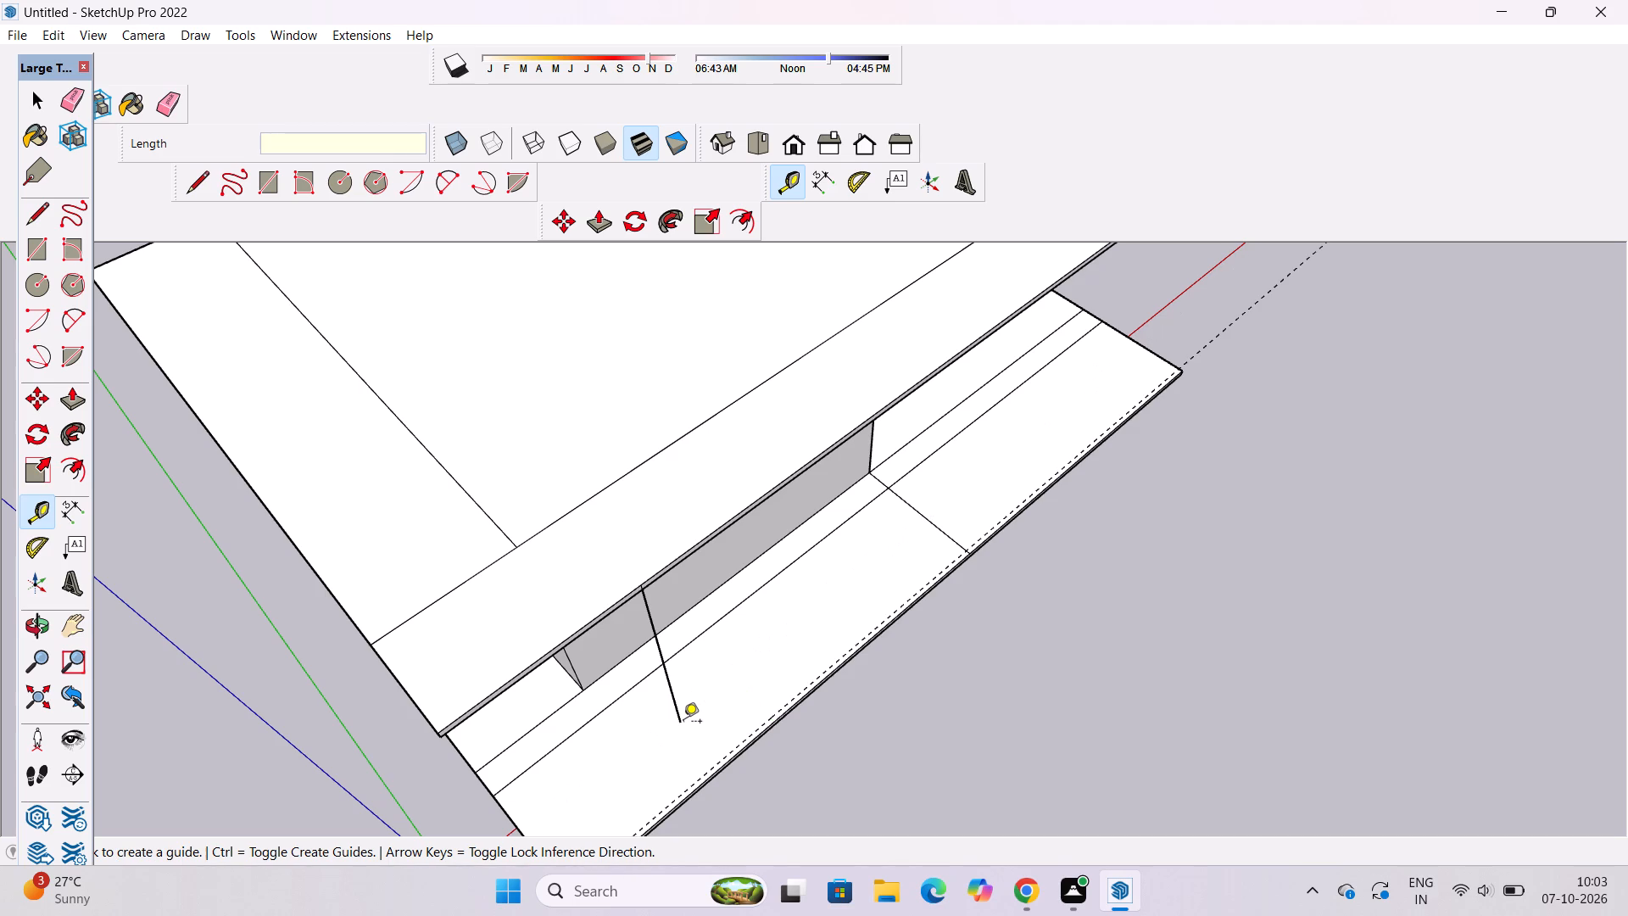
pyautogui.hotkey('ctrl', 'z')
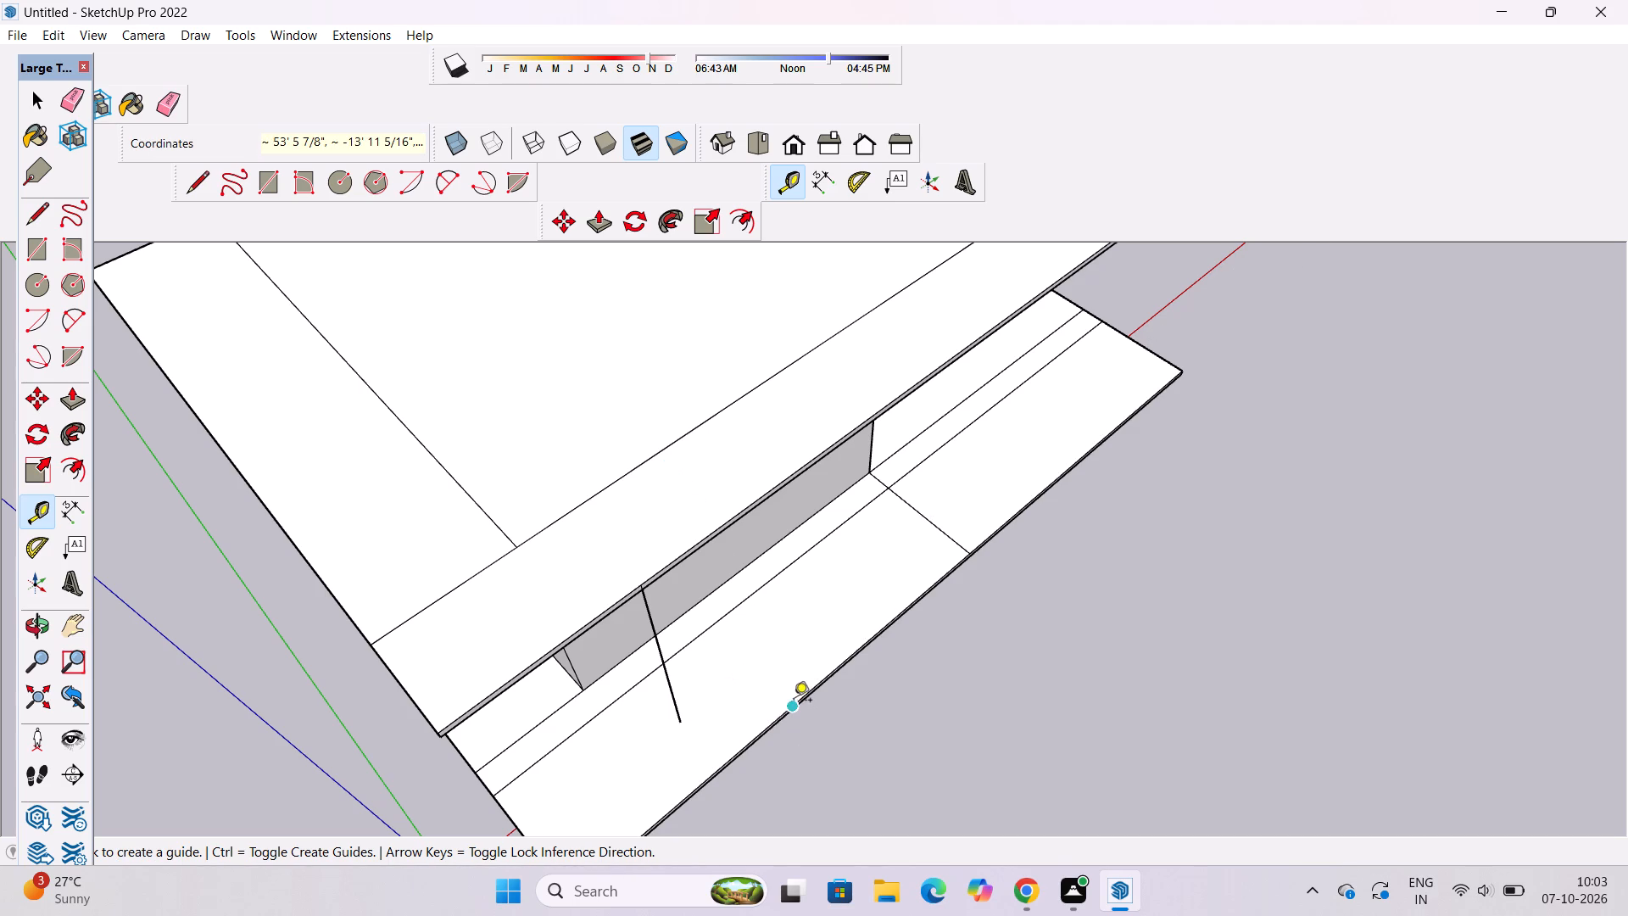
# Place a guide parallel to the ground slab's long outer edge, 10' inside it.
pyautogui.click(789, 710)
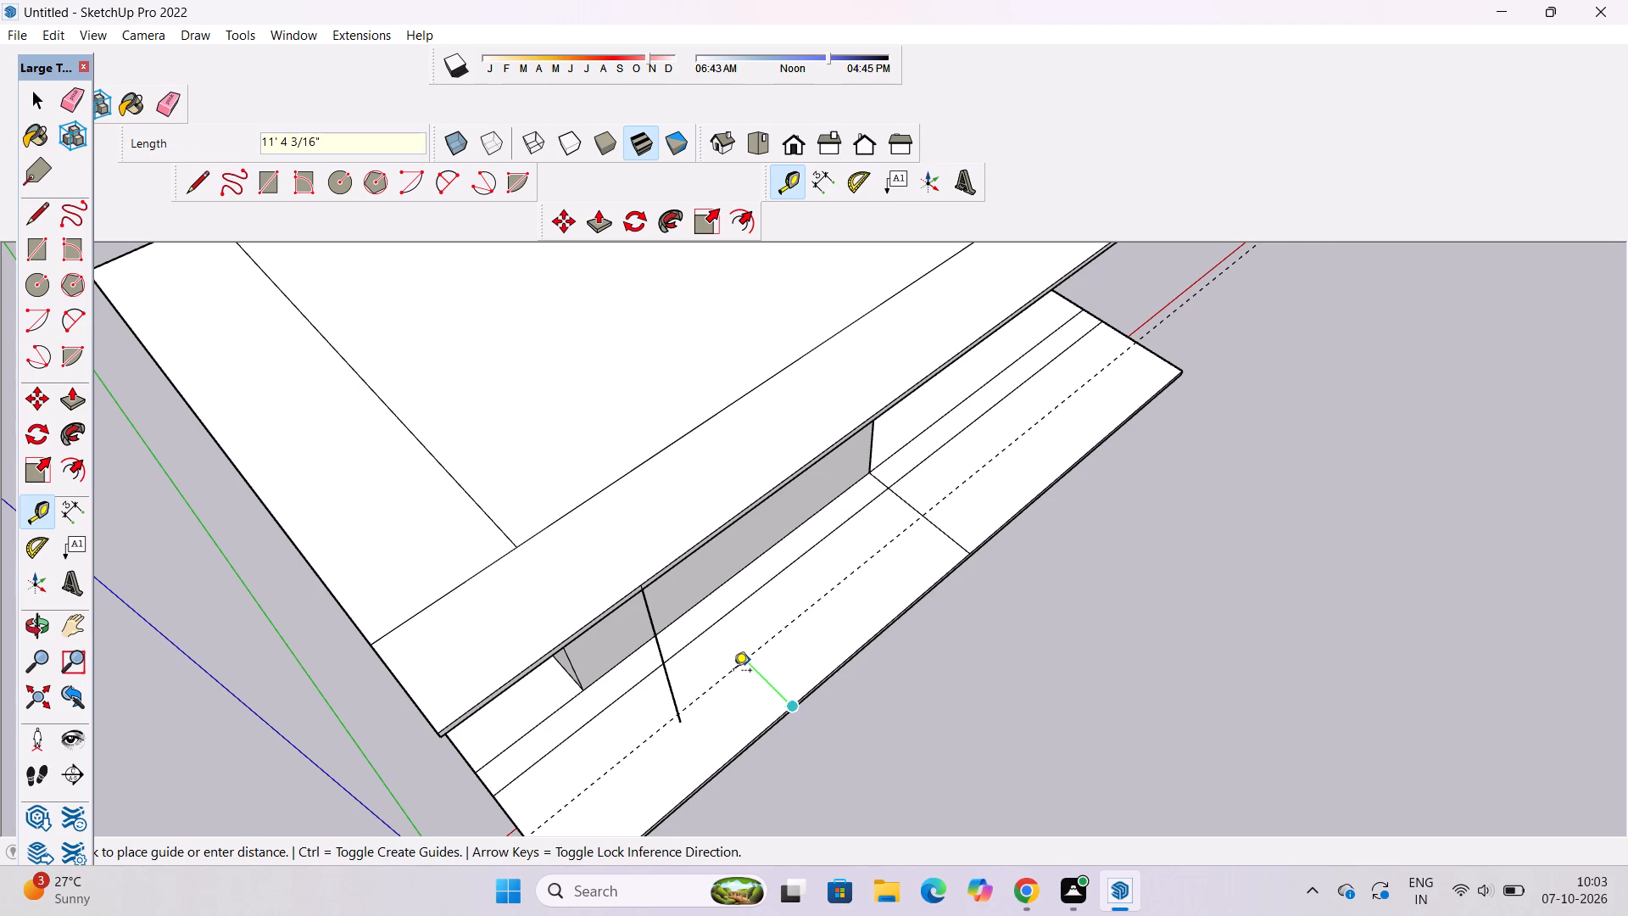
pyautogui.write("10'")
pyautogui.press('Return')
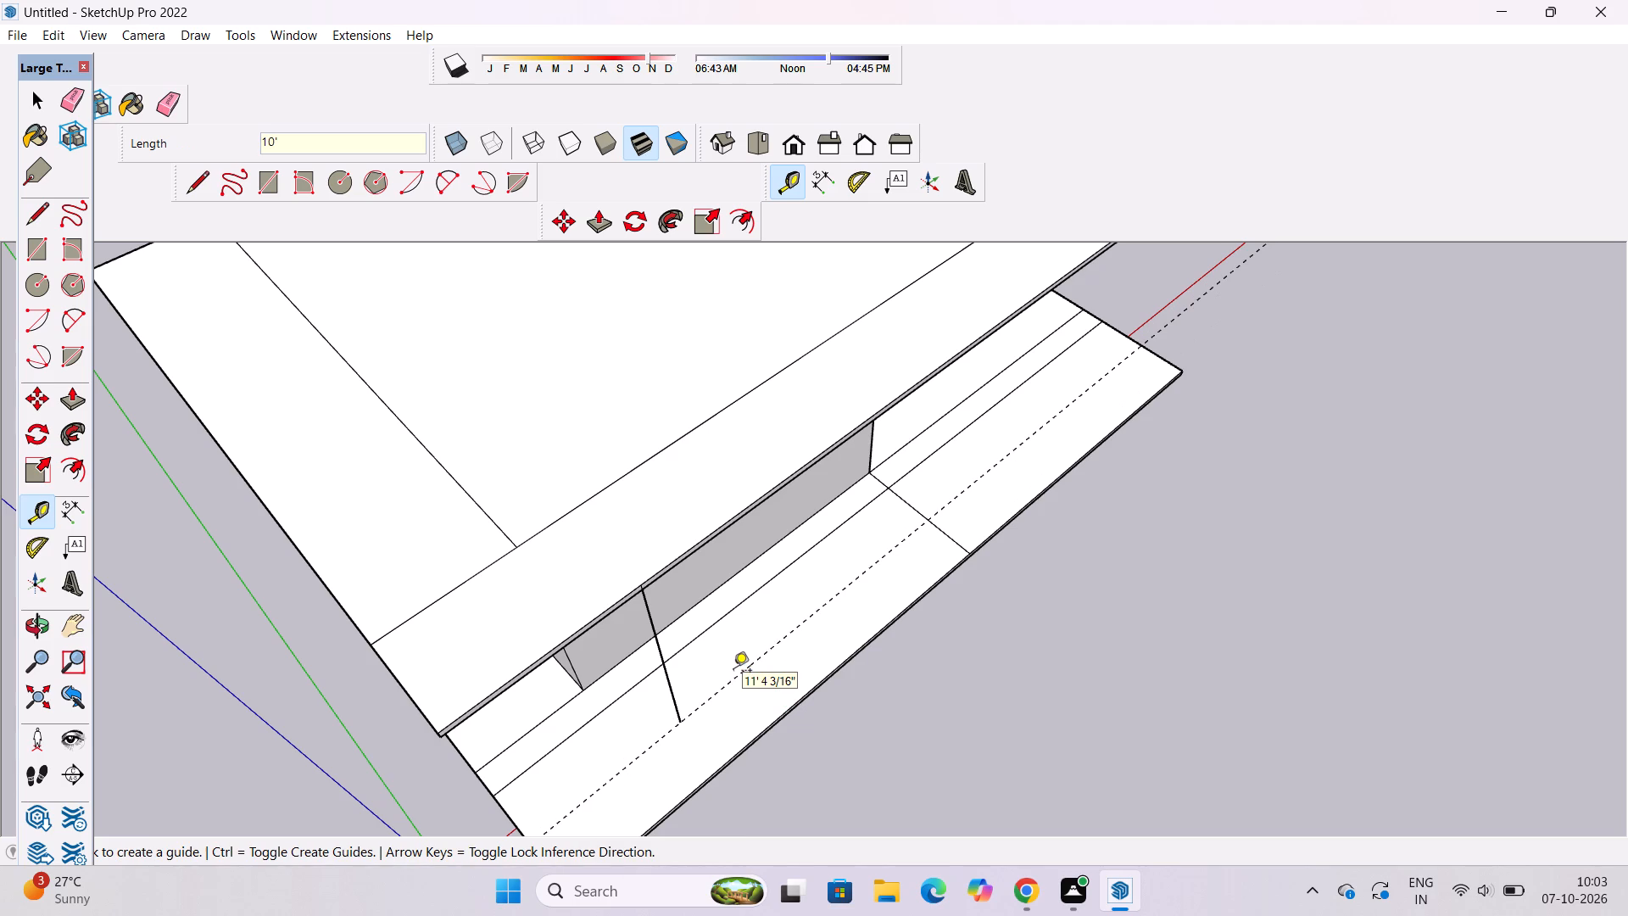
# Draw a 65' line along the guide from the ground slab's cross line to the point in line with the wall corner.
pyautogui.scroll(-5, 717, 662)
pyautogui.press('l')
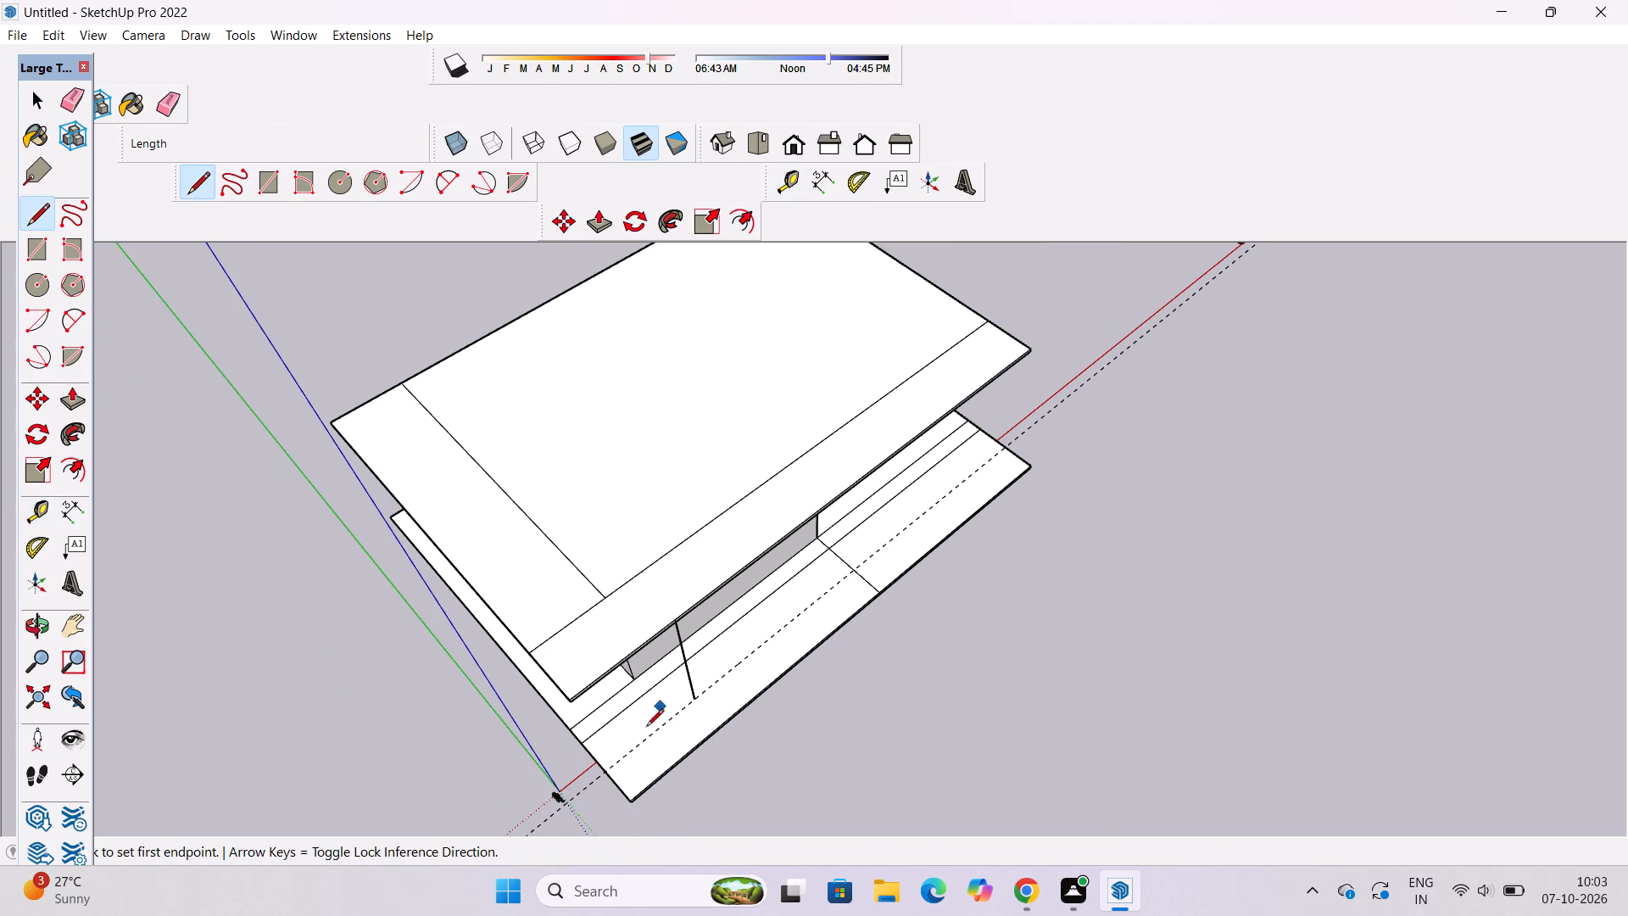
pyautogui.scroll(4, 615, 792)
pyautogui.scroll(-2, 612, 791)
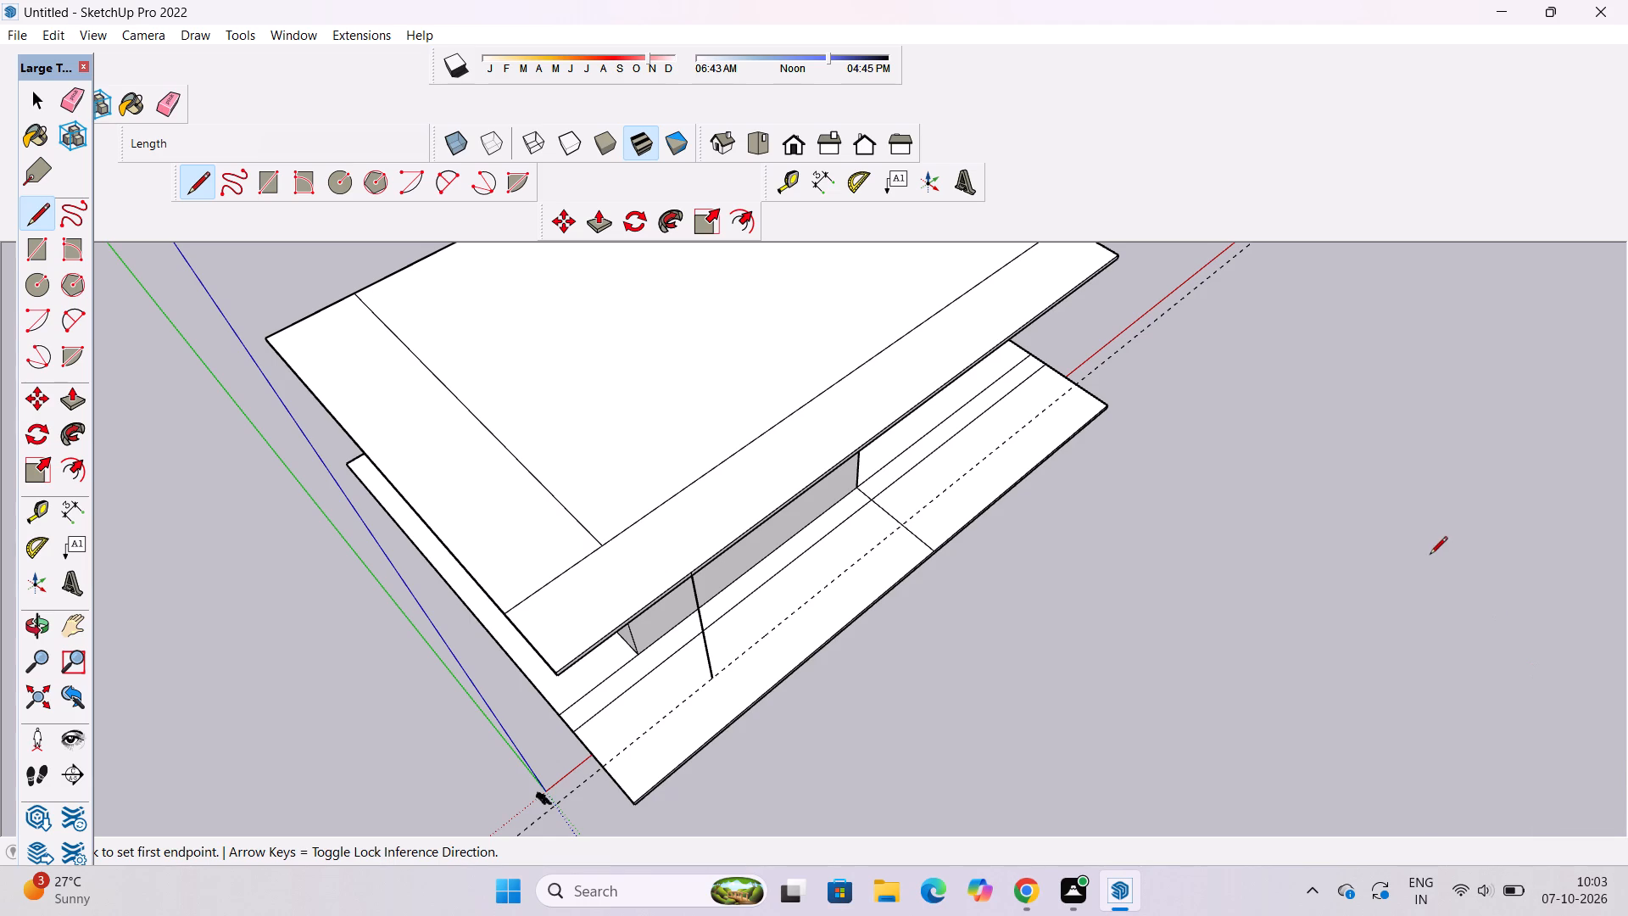
pyautogui.press('space')
pyautogui.press('o')
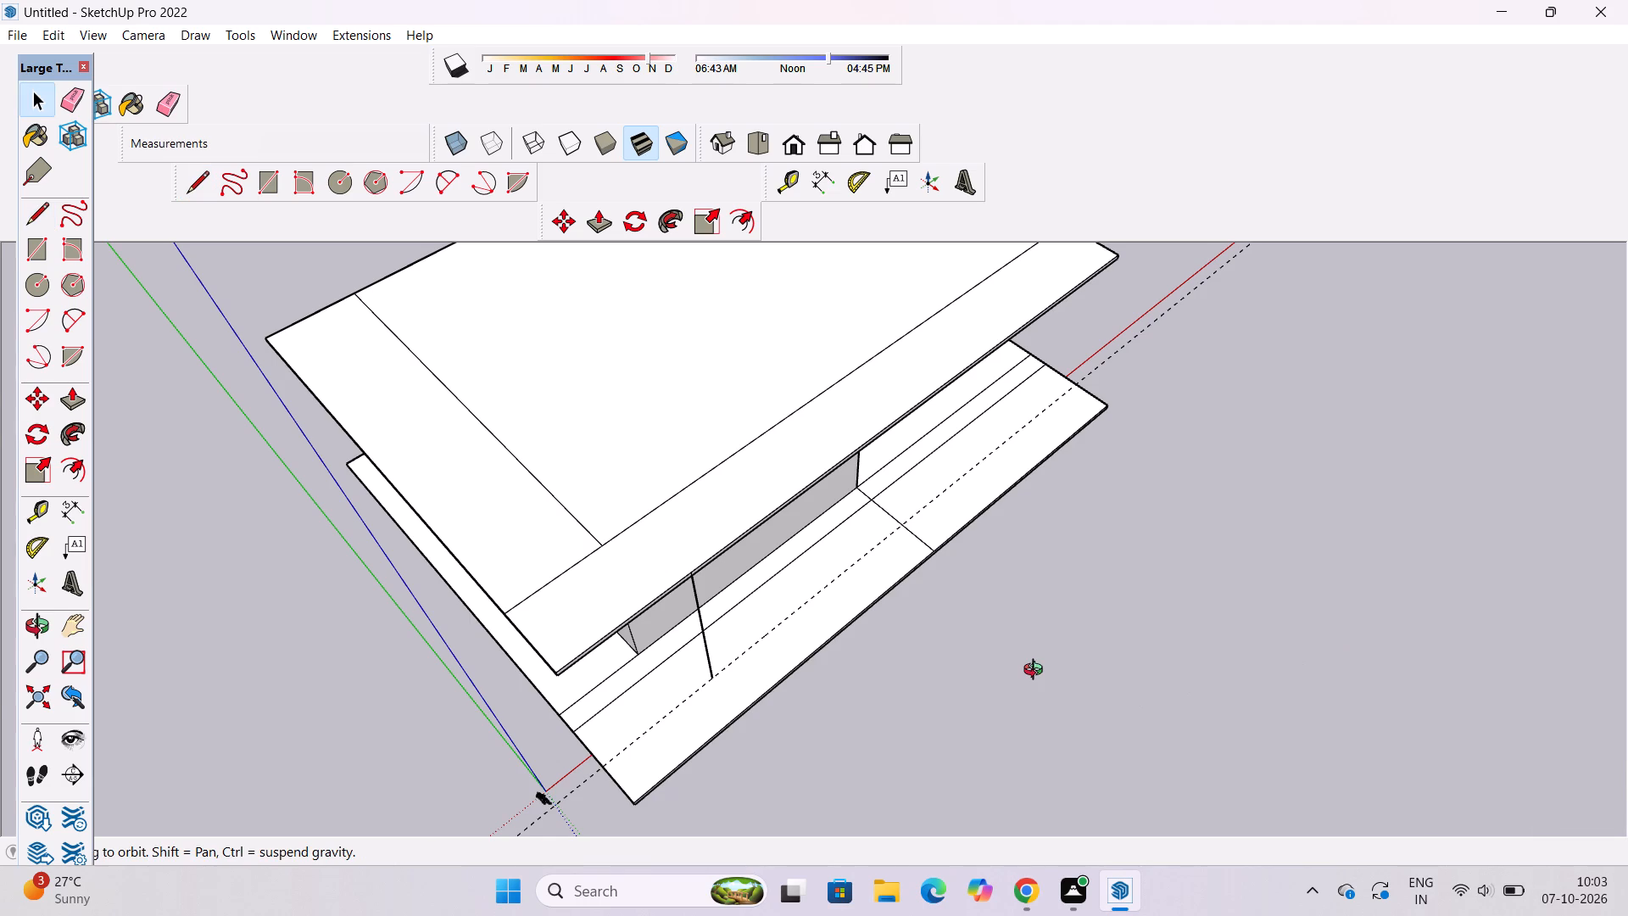
pyautogui.scroll(4, 1037, 672)
pyautogui.moveTo(960, 706); pyautogui.dragTo(885, 635)
pyautogui.scroll(-6, 815, 575)
pyautogui.keyDown('shift'); pyautogui.moveTo(812, 577); pyautogui.dragTo(820, 625); pyautogui.keyUp('shift')
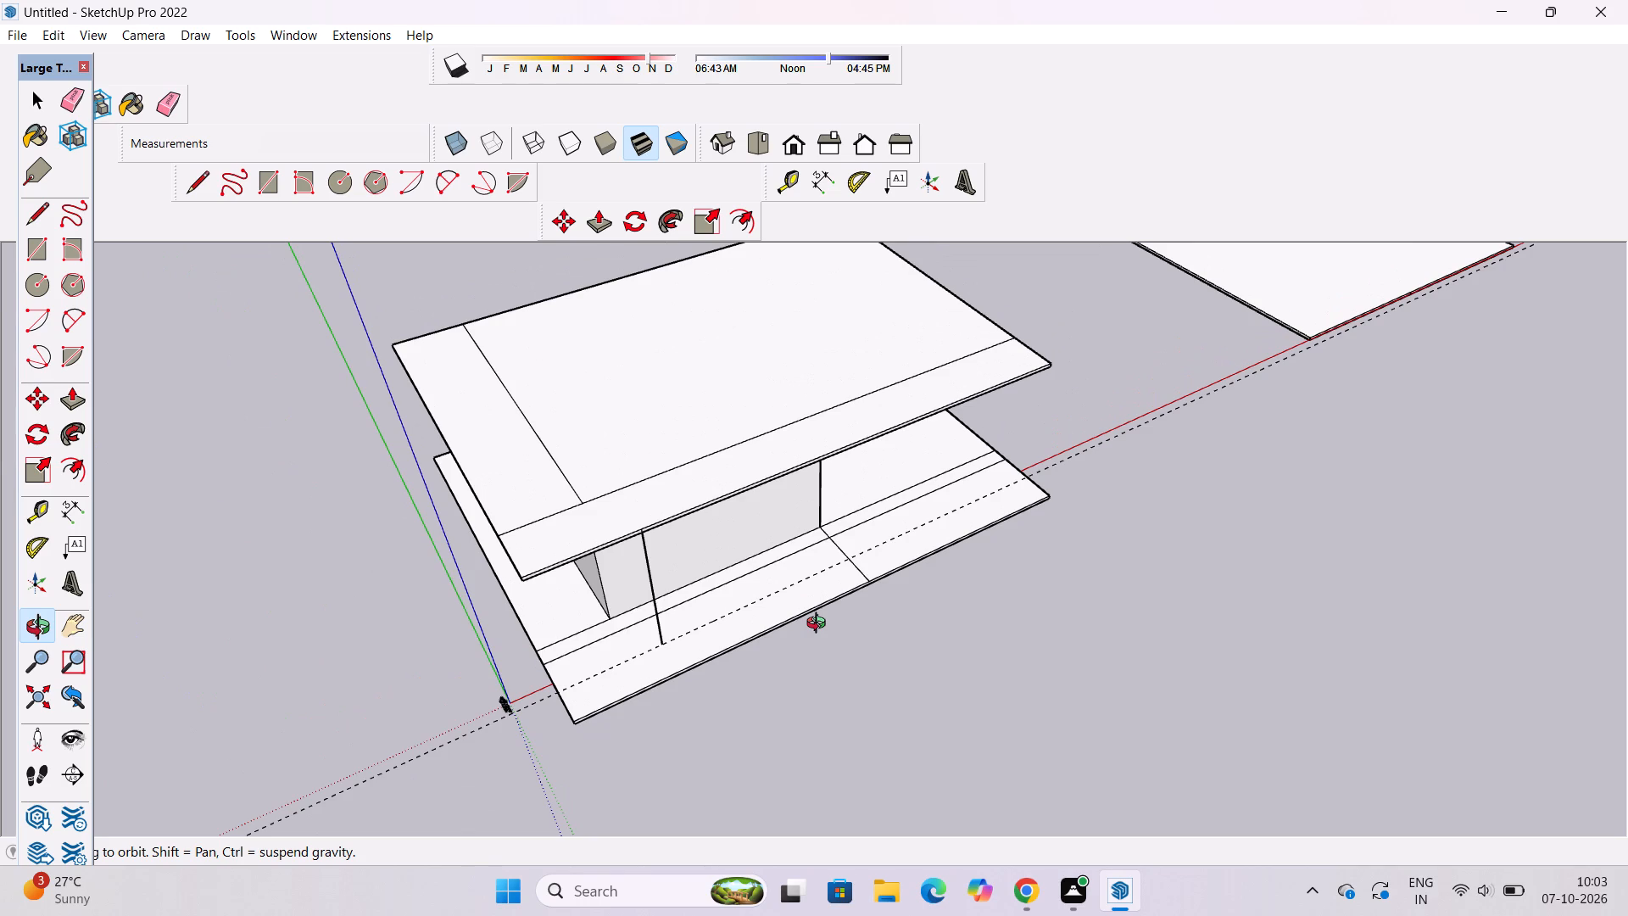
pyautogui.scroll(-4, 895, 593)
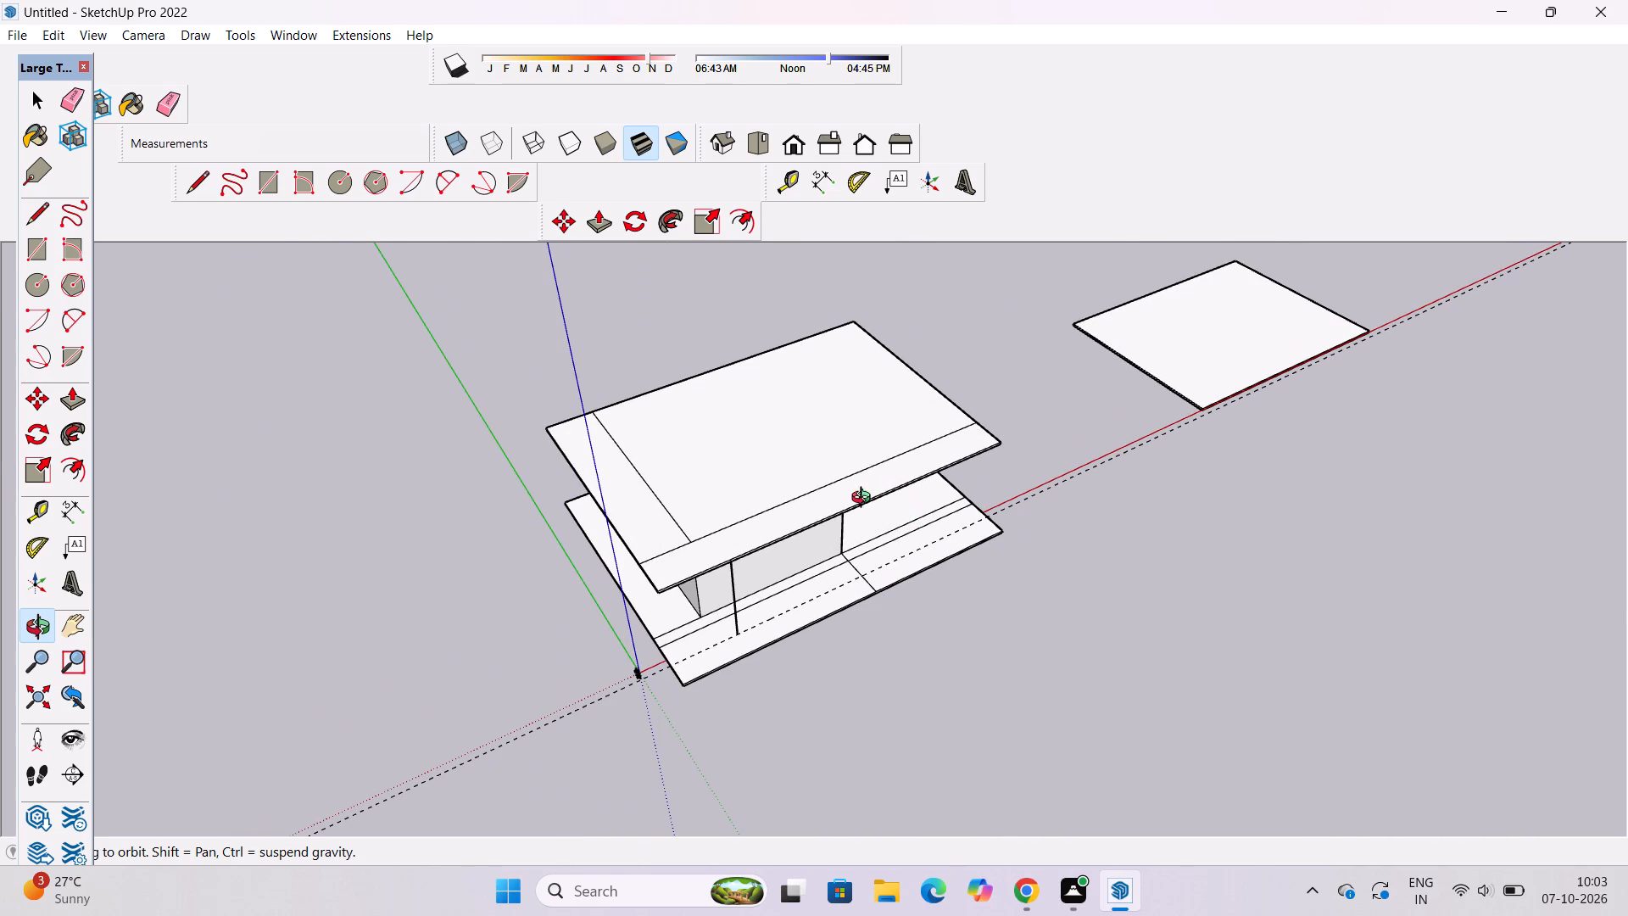
pyautogui.moveTo(884, 611); pyautogui.dragTo(847, 533)
pyautogui.scroll(5, 790, 622)
pyautogui.moveTo(789, 617); pyautogui.dragTo(758, 600)
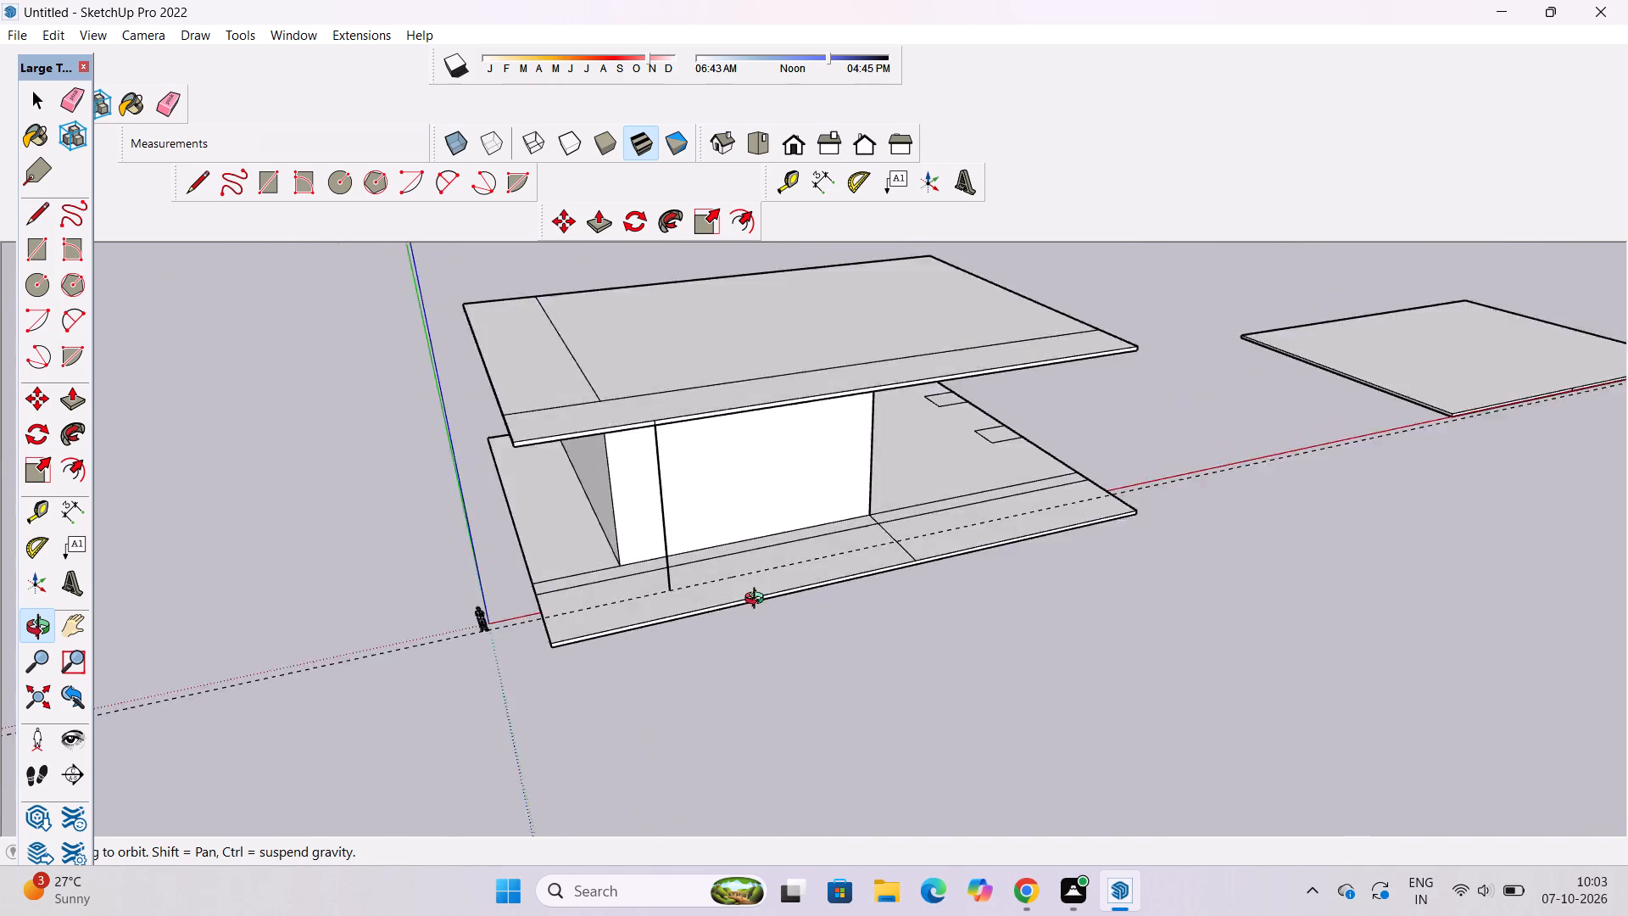
pyautogui.moveTo(758, 600); pyautogui.dragTo(694, 668)
pyautogui.keyDown('shift'); pyautogui.moveTo(660, 662); pyautogui.dragTo(698, 606); pyautogui.keyUp('shift')
pyautogui.moveTo(698, 603); pyautogui.dragTo(698, 662)
pyautogui.scroll(5, 650, 514)
pyautogui.keyDown('shift'); pyautogui.moveTo(647, 517); pyautogui.dragTo(626, 531); pyautogui.keyUp('shift')
pyautogui.press('l')
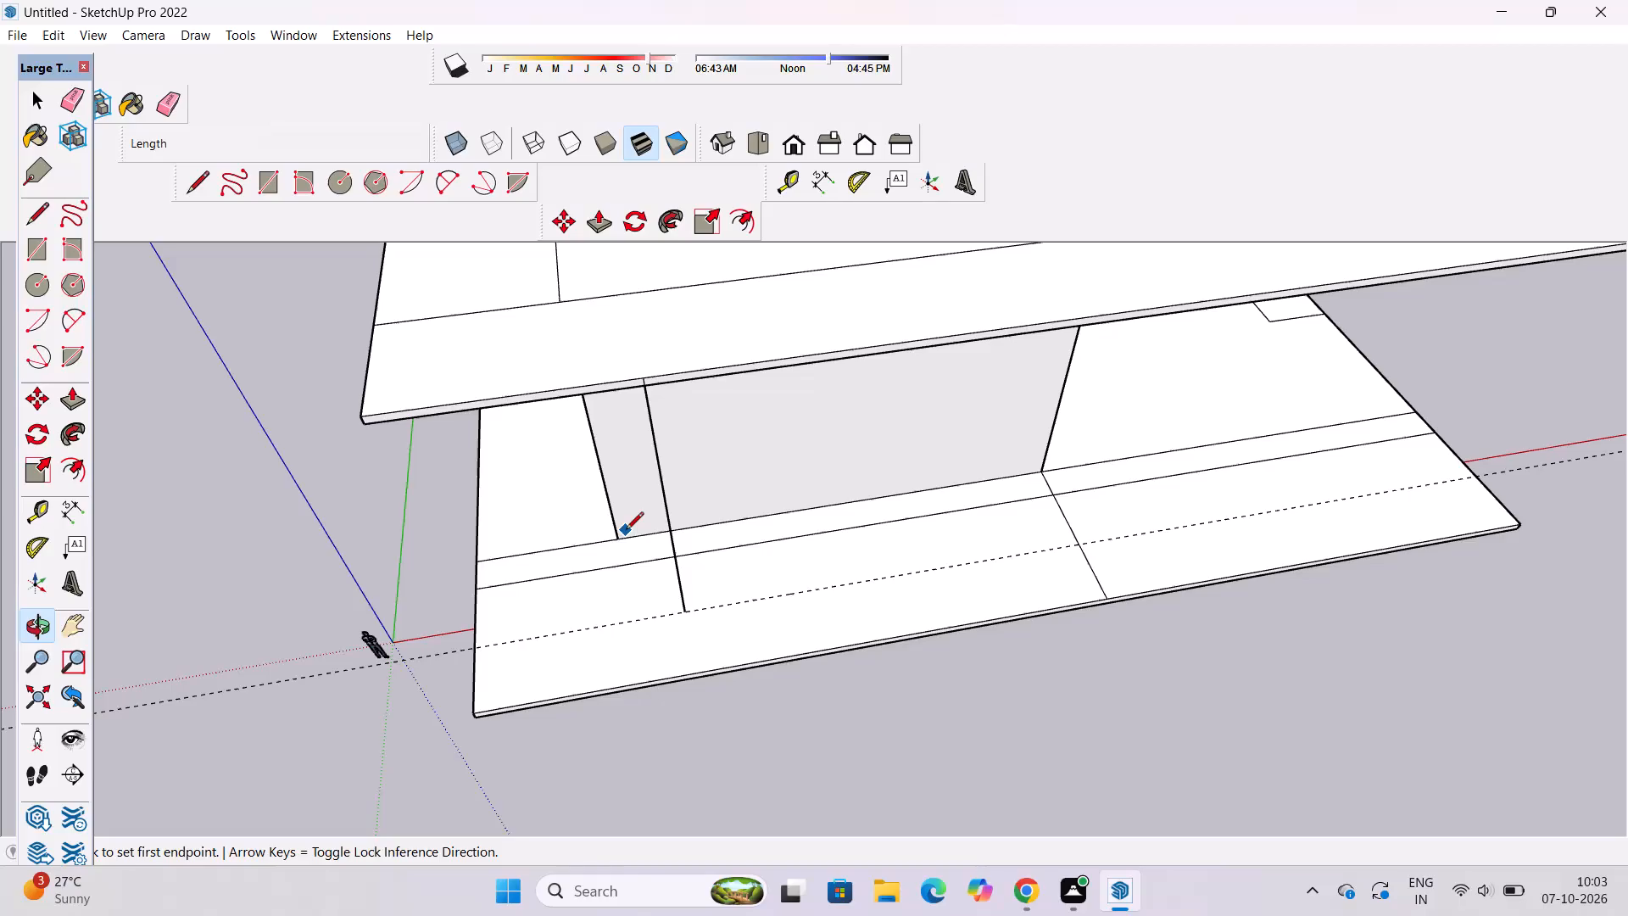
pyautogui.scroll(1, 626, 531)
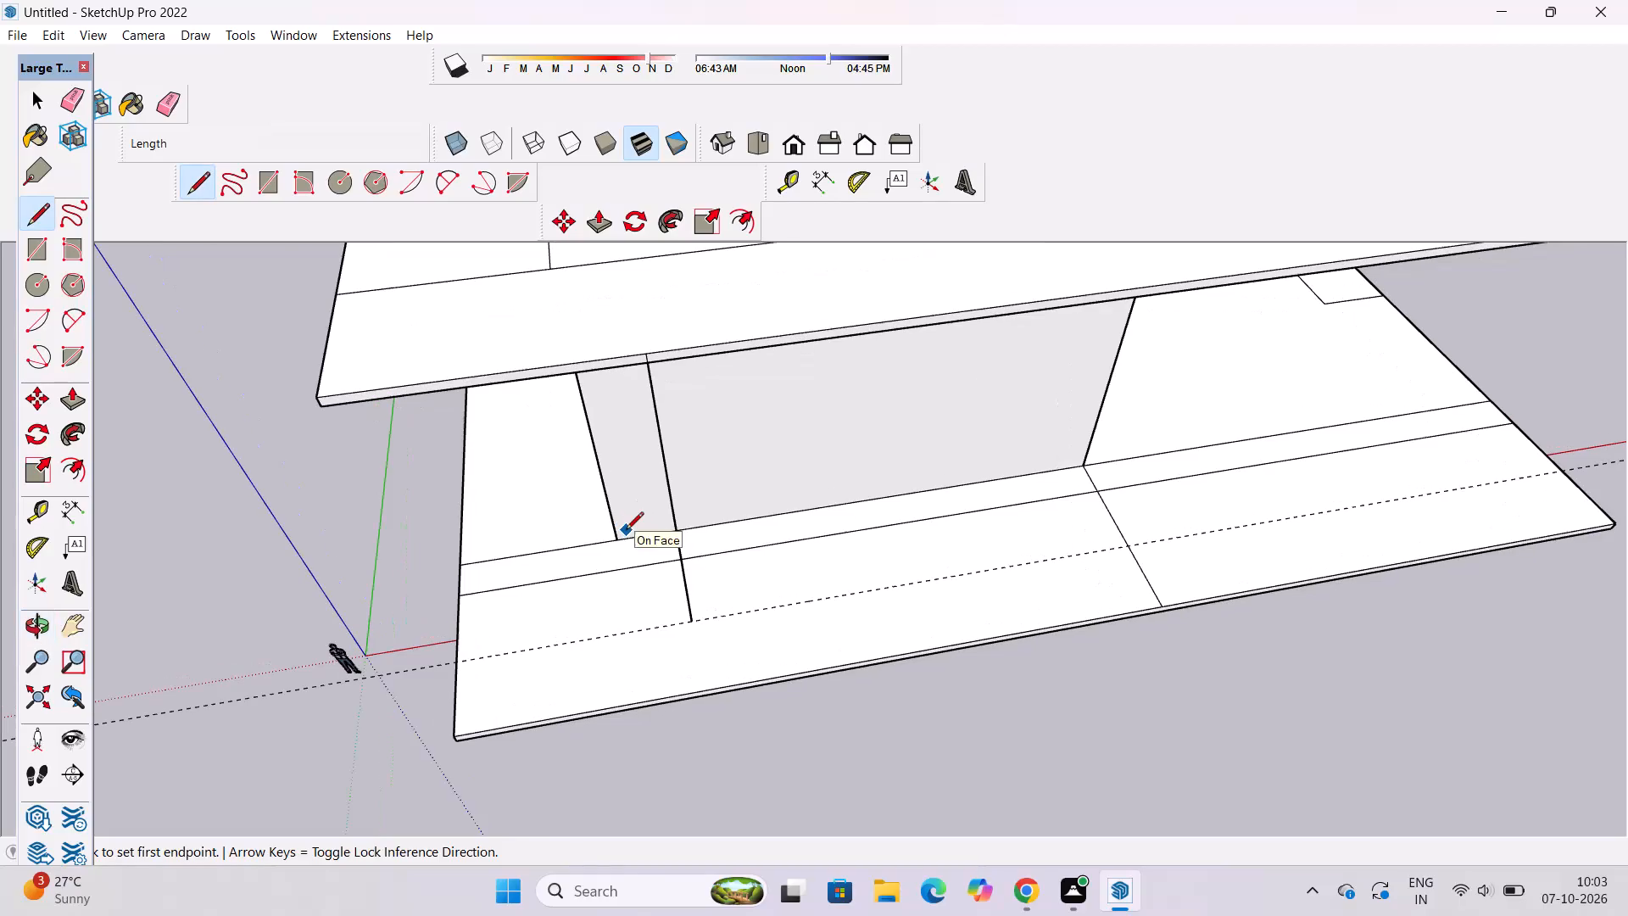
pyautogui.scroll(-4, 659, 517)
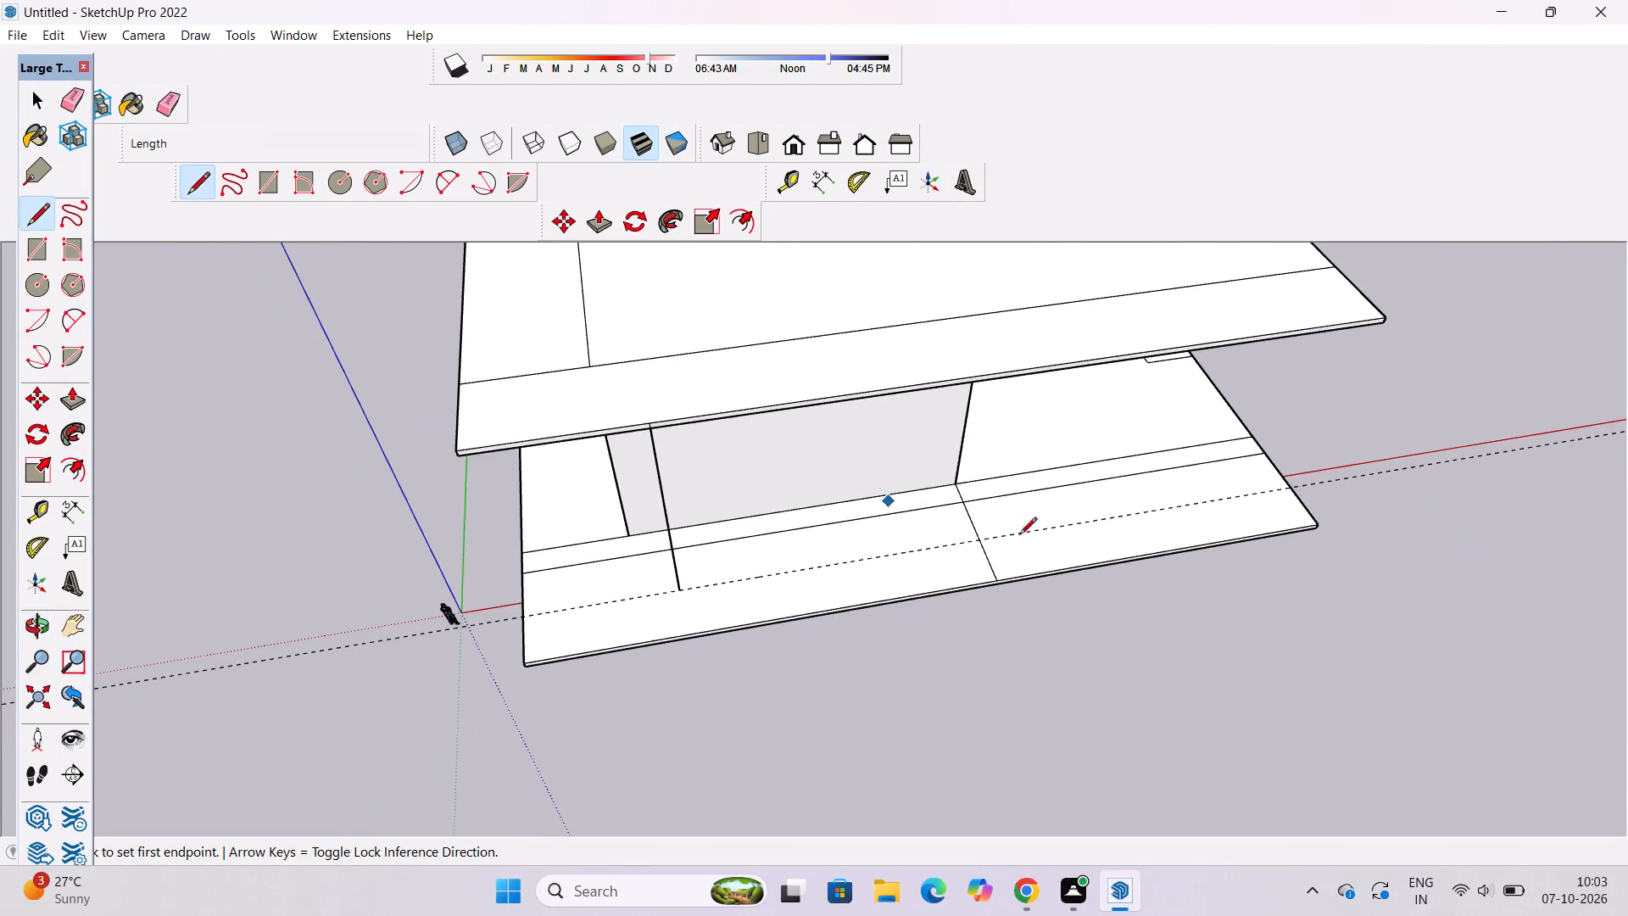
pyautogui.scroll(7, 1023, 550)
pyautogui.click(952, 533)
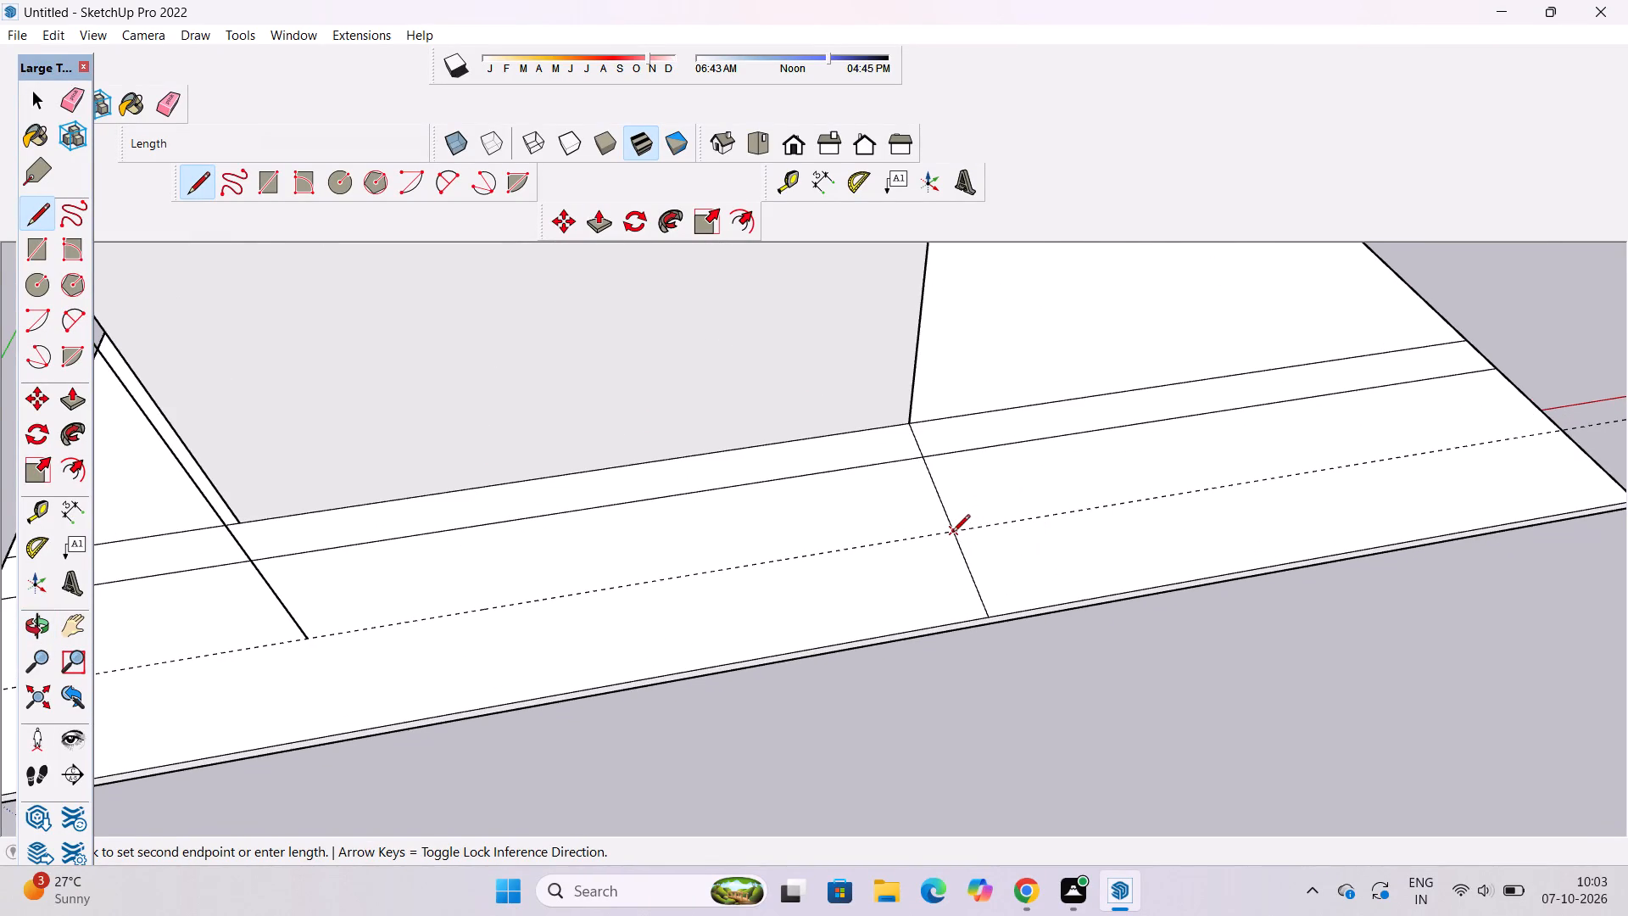
pyautogui.scroll(-7, 952, 533)
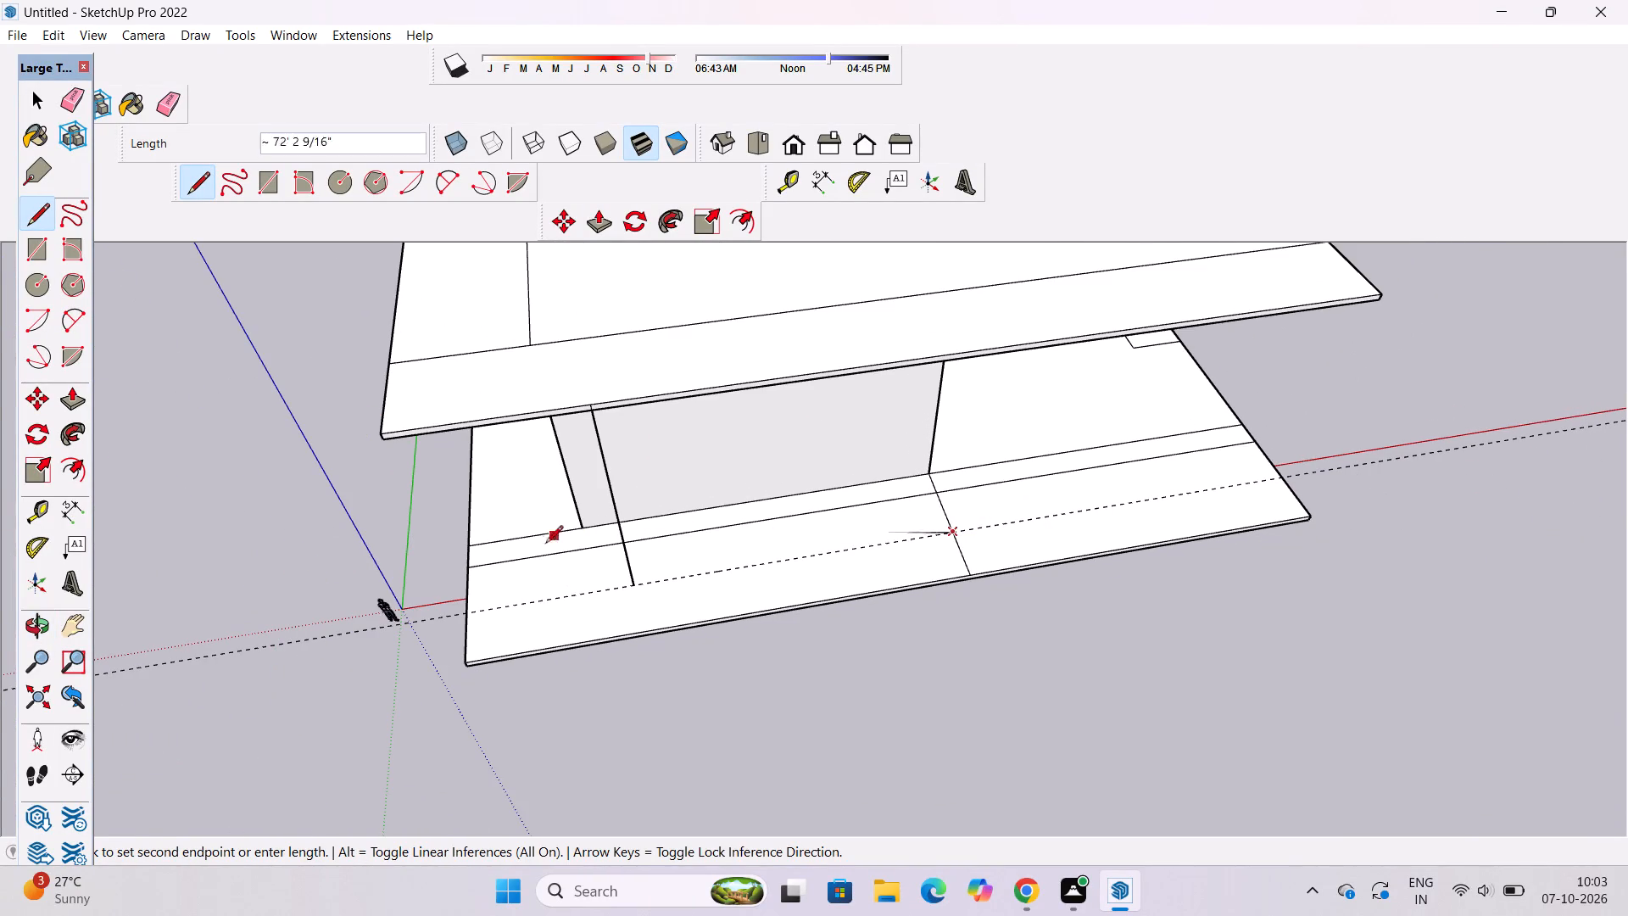
pyautogui.scroll(4, 524, 556)
pyautogui.scroll(2, 640, 570)
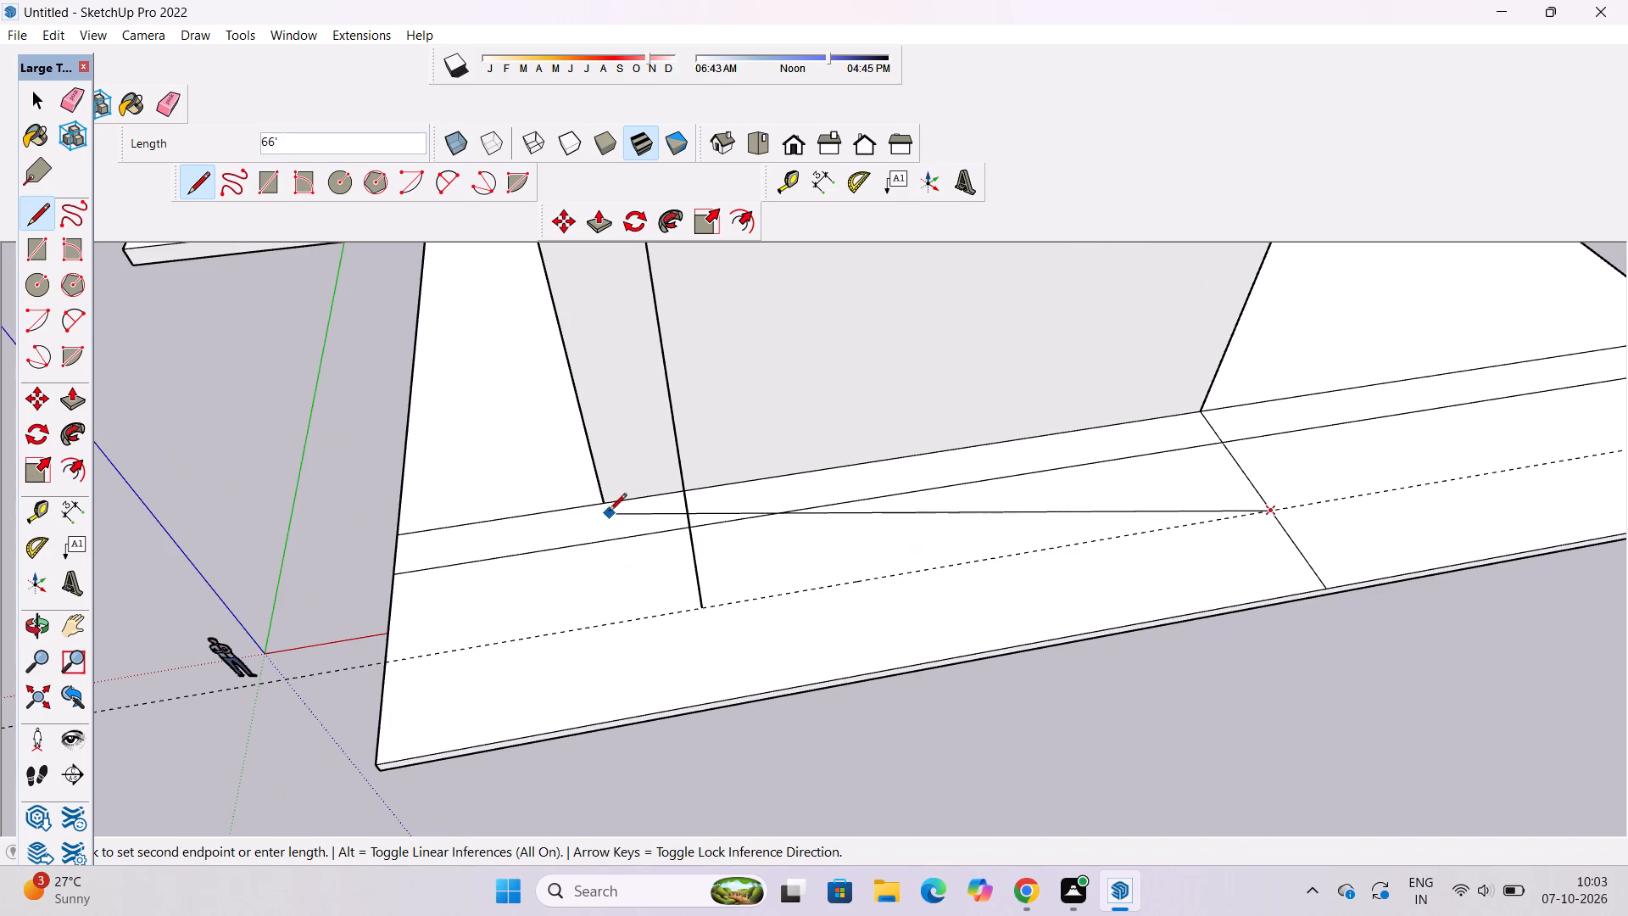
pyautogui.click(611, 626)
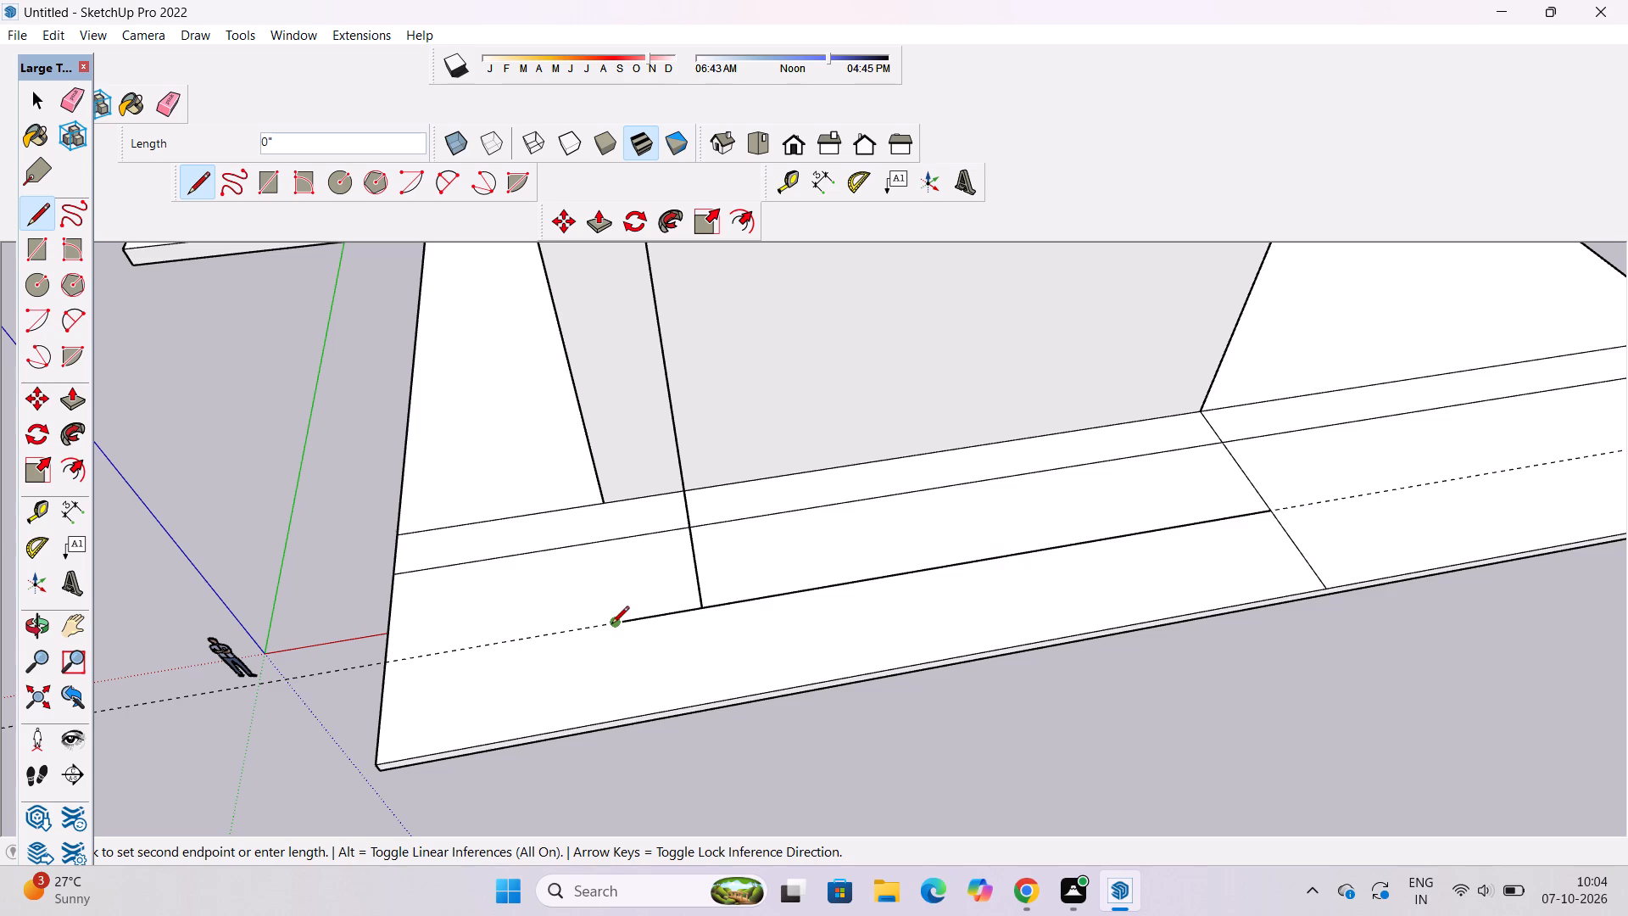
# Continue the line 20' along the guide to the ground slab's short edge near the origin.
pyautogui.scroll(-6, 611, 625)
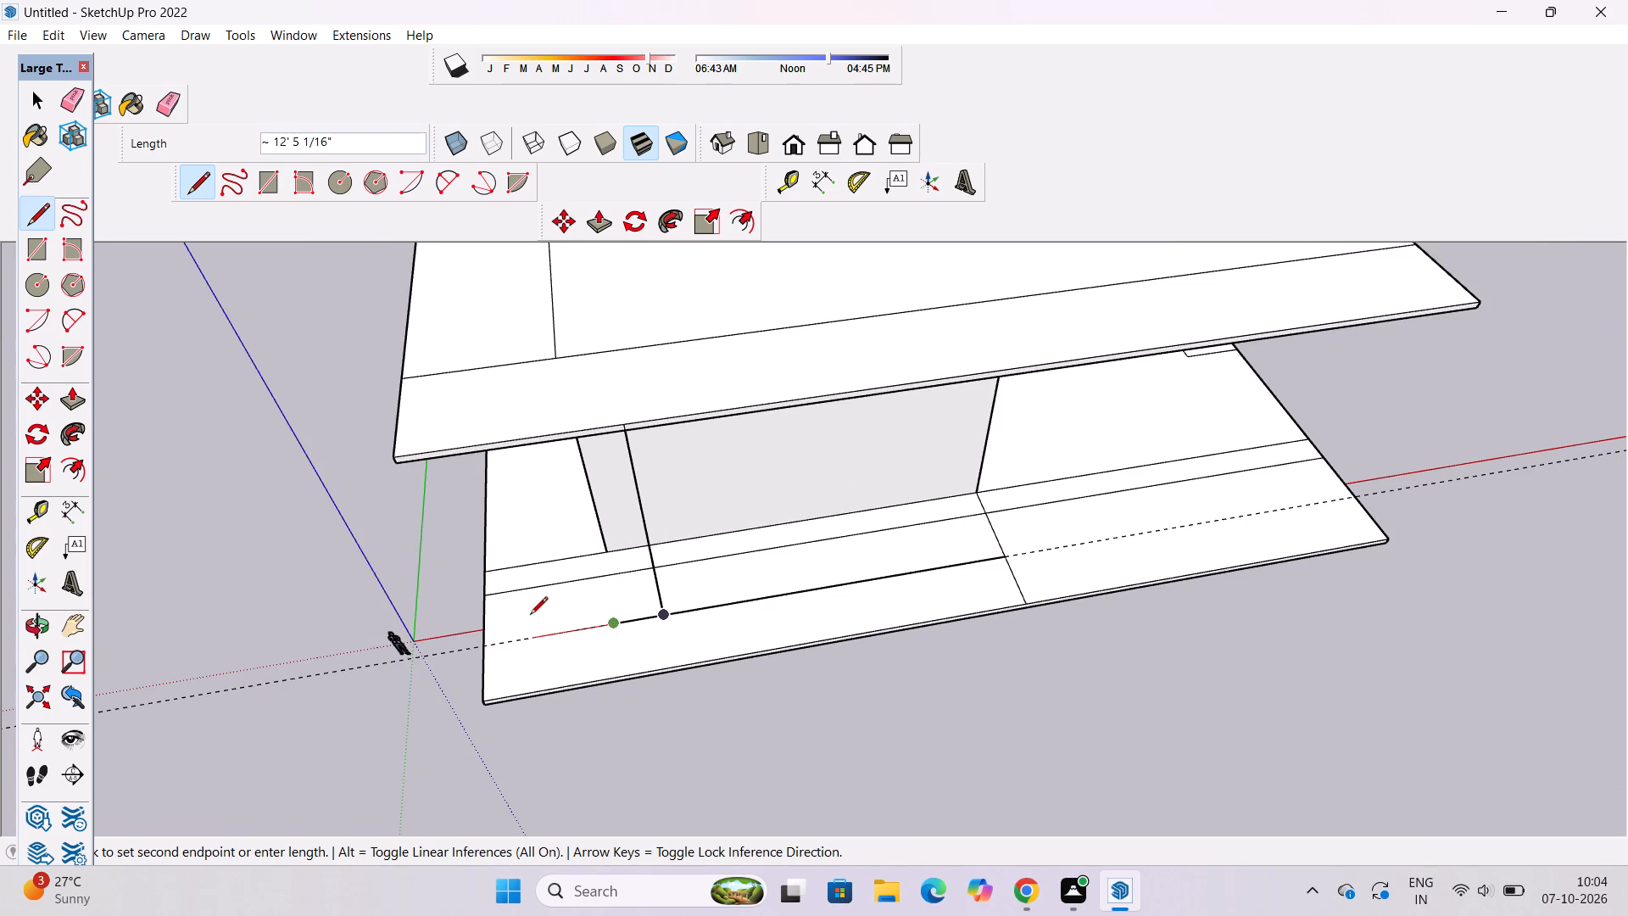
pyautogui.scroll(-5, 530, 616)
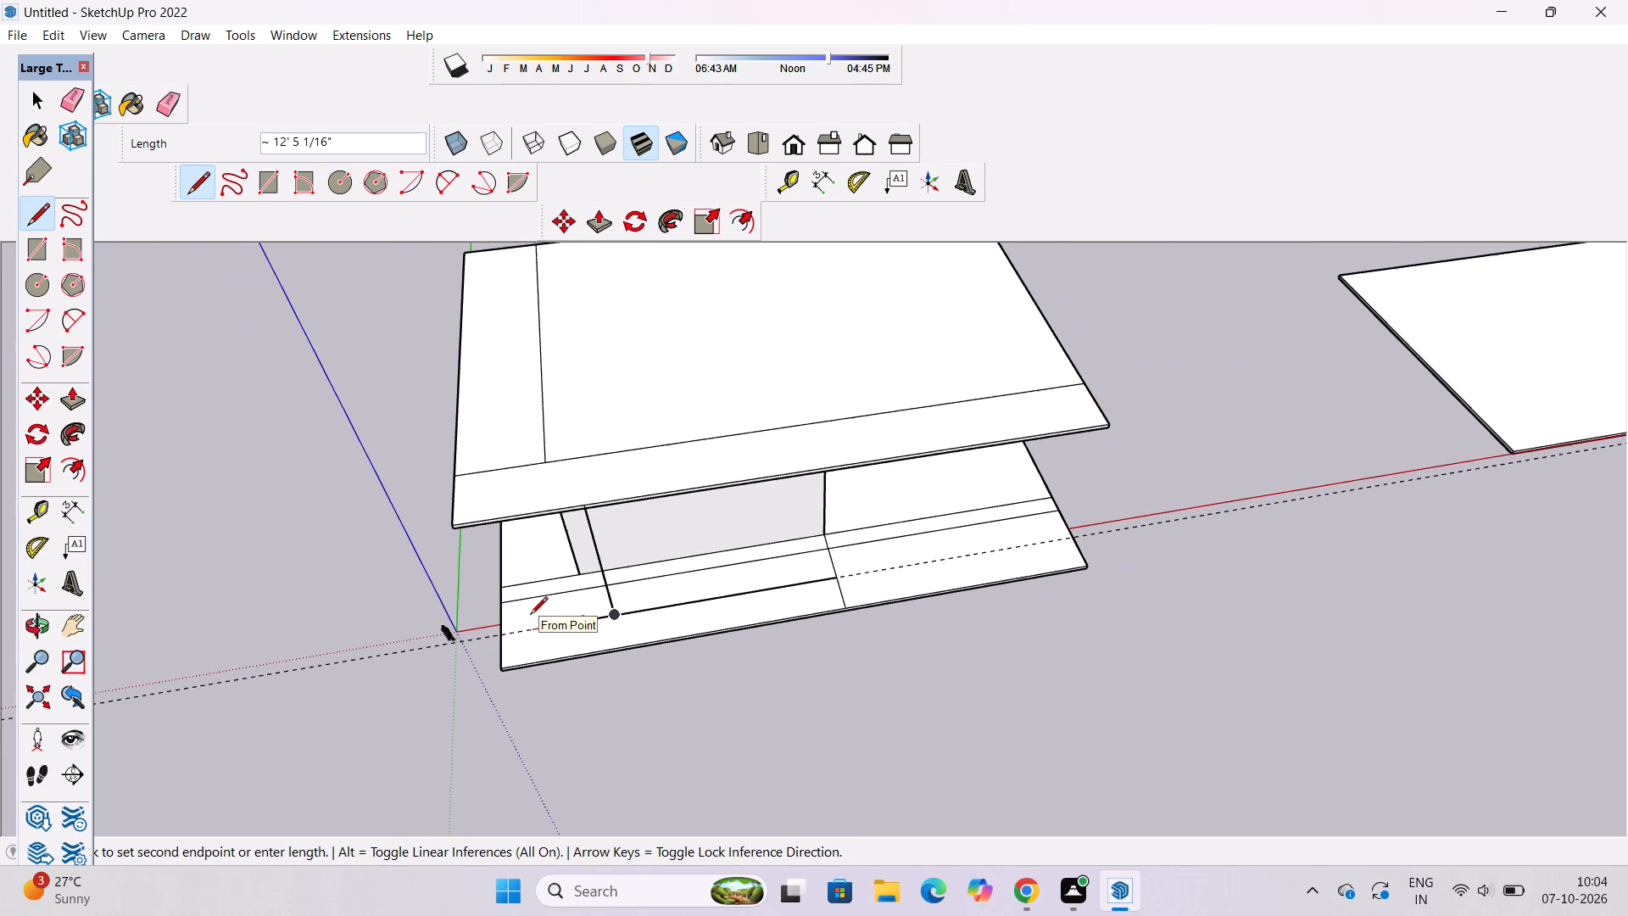
pyautogui.scroll(-1, 530, 616)
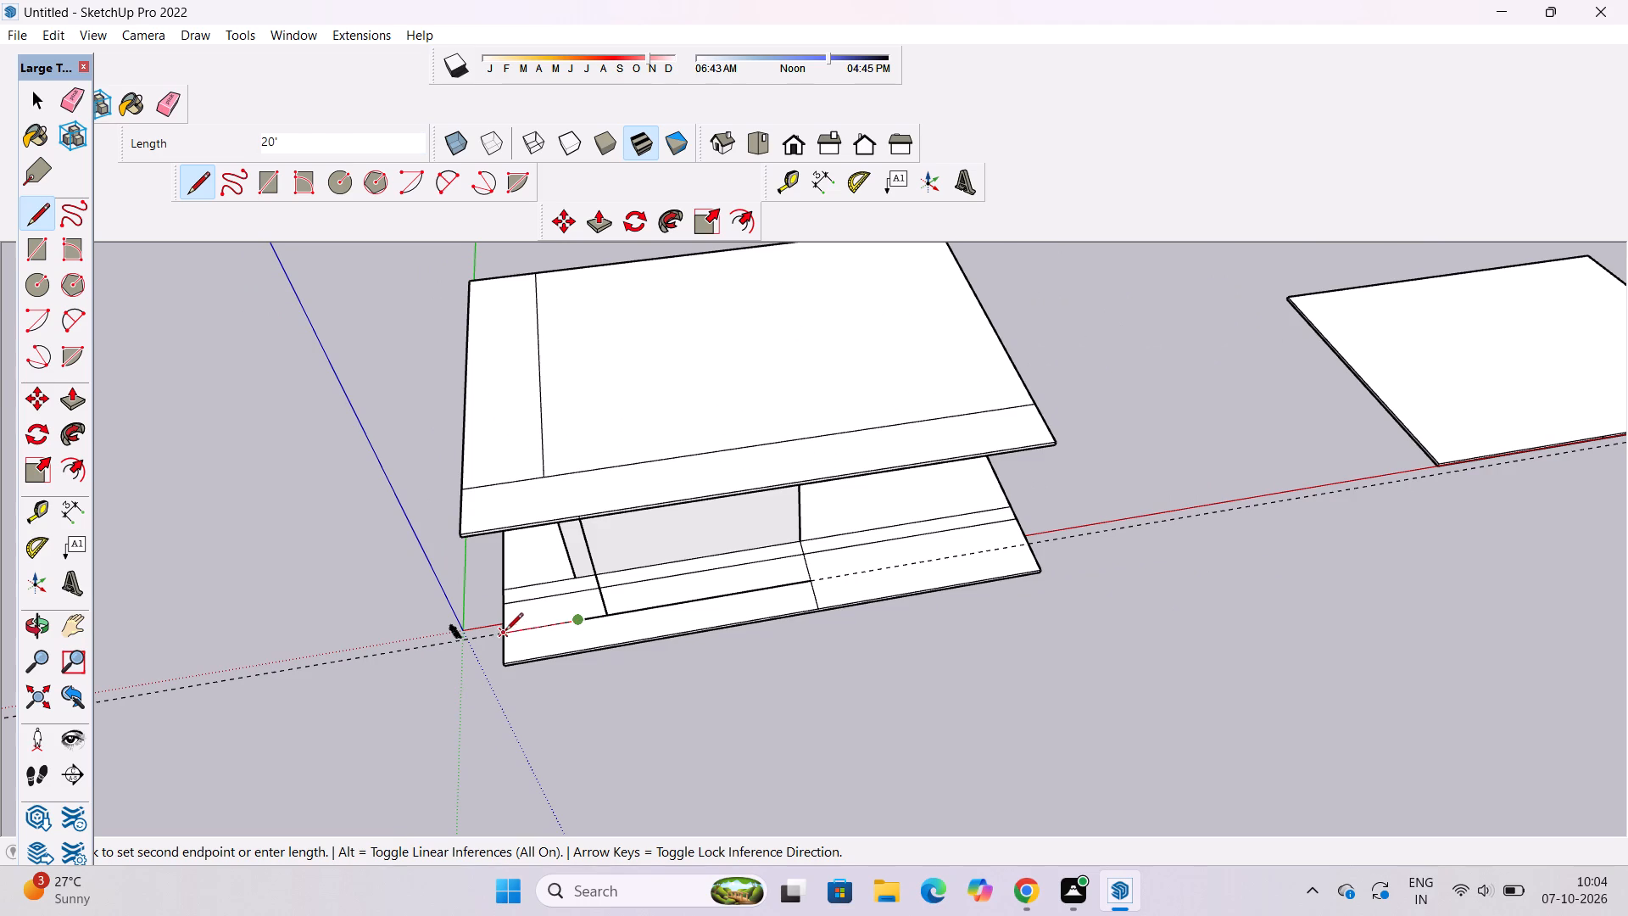
pyautogui.click(504, 636)
pyautogui.press('space')
# Erase the guide along the ground slab.
pyautogui.write('e')
pyautogui.moveTo(312, 622); pyautogui.dragTo(317, 668)
# Erase the ground slab line between the wall's base line and the new line, up to the cross line.
pyautogui.press('o')
pyautogui.scroll(3, 530, 638)
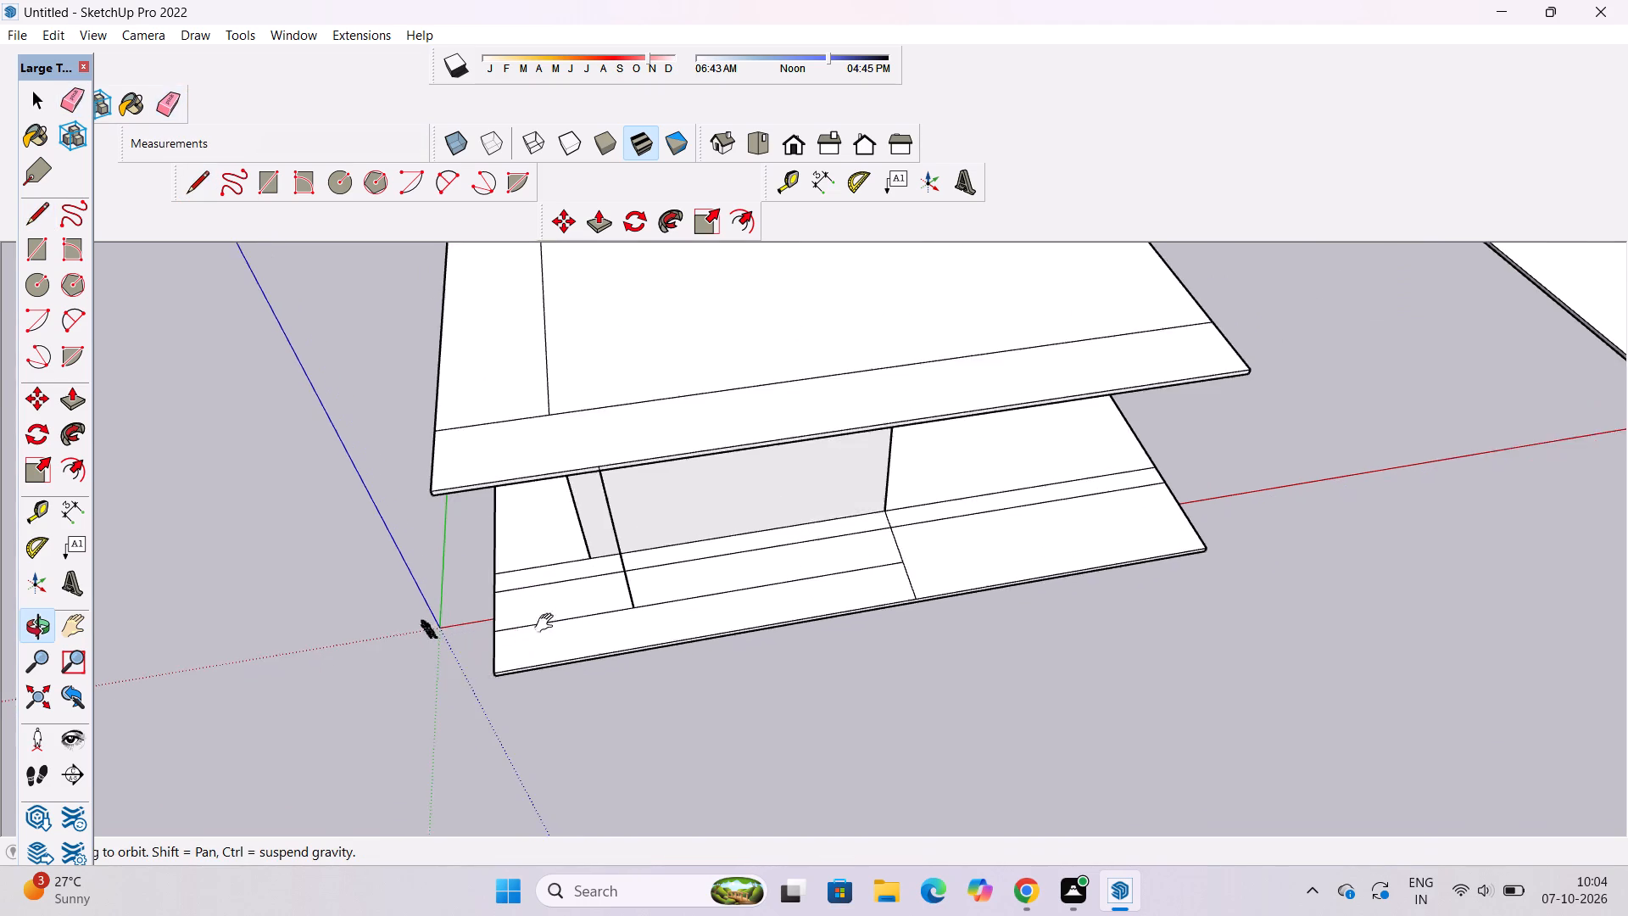
pyautogui.keyDown('shift'); pyautogui.moveTo(556, 628); pyautogui.dragTo(587, 687); pyautogui.keyUp('shift')
pyautogui.scroll(5, 584, 693)
pyautogui.moveTo(560, 693); pyautogui.dragTo(788, 638)
pyautogui.moveTo(773, 645); pyautogui.dragTo(758, 630)
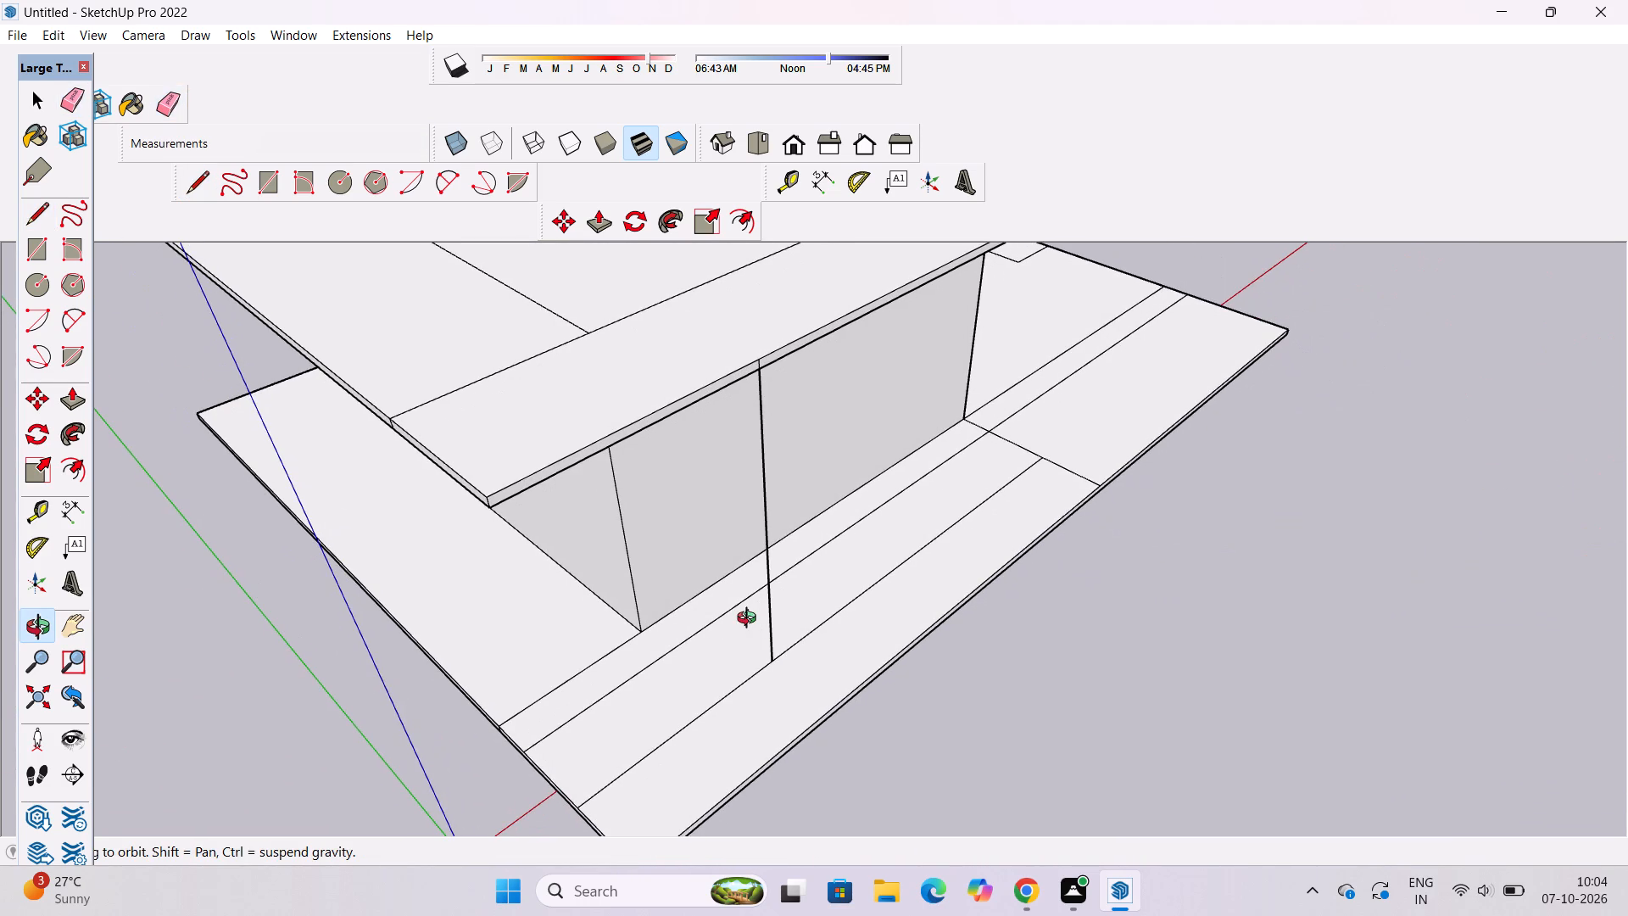
pyautogui.press('e')
pyautogui.scroll(-2, 645, 571)
pyautogui.moveTo(659, 637); pyautogui.dragTo(661, 644)
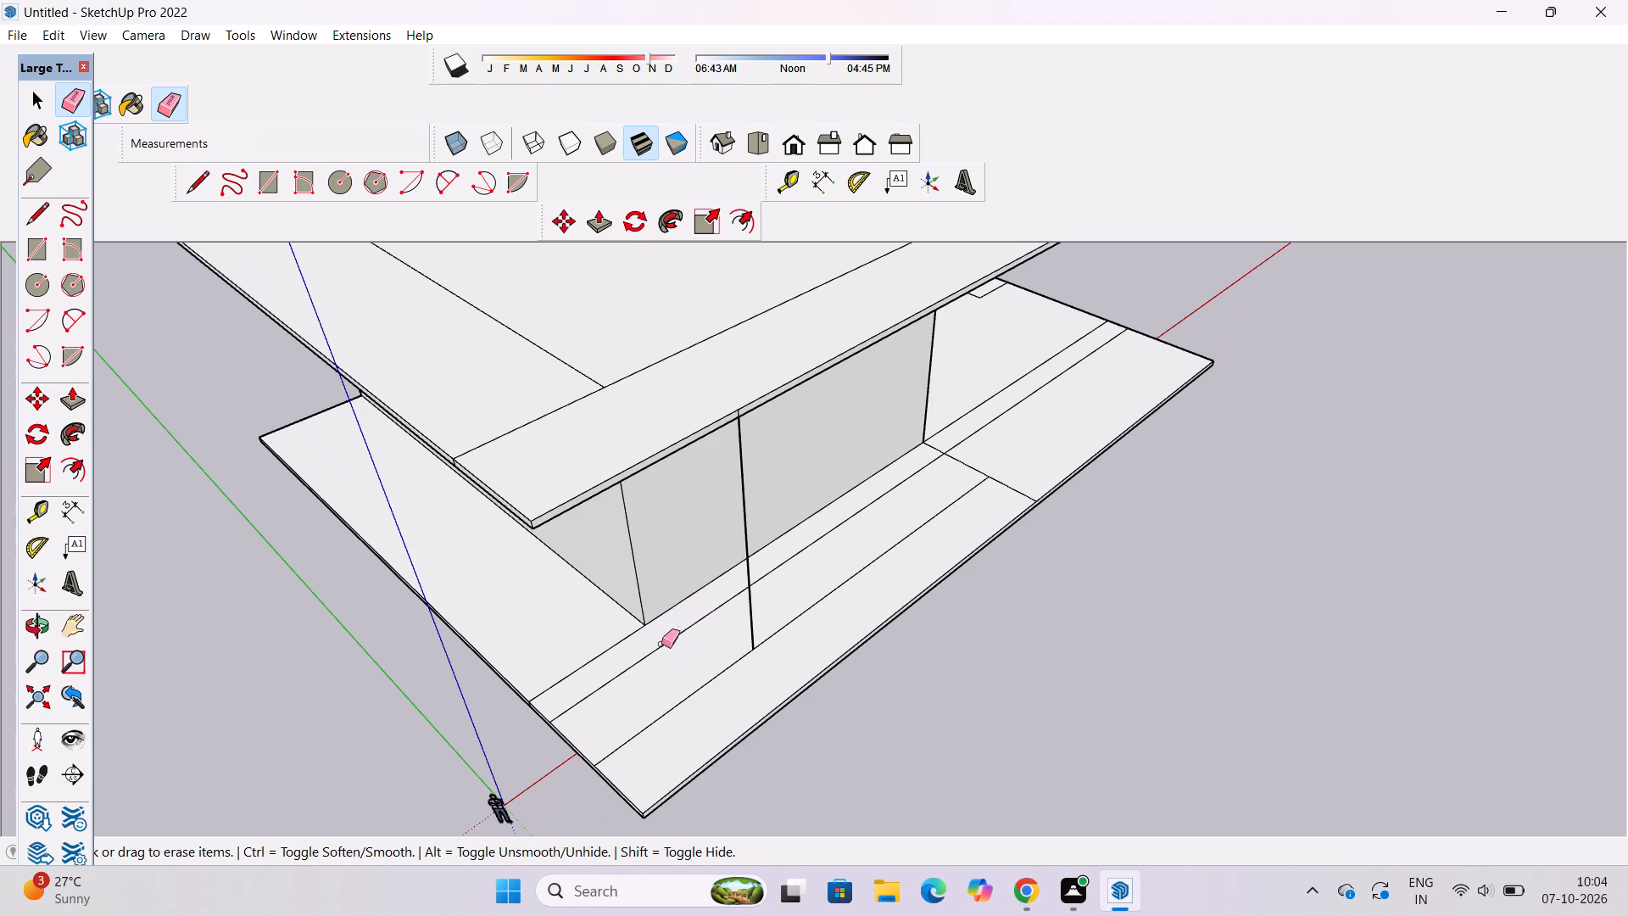
pyautogui.moveTo(661, 644); pyautogui.dragTo(664, 652)
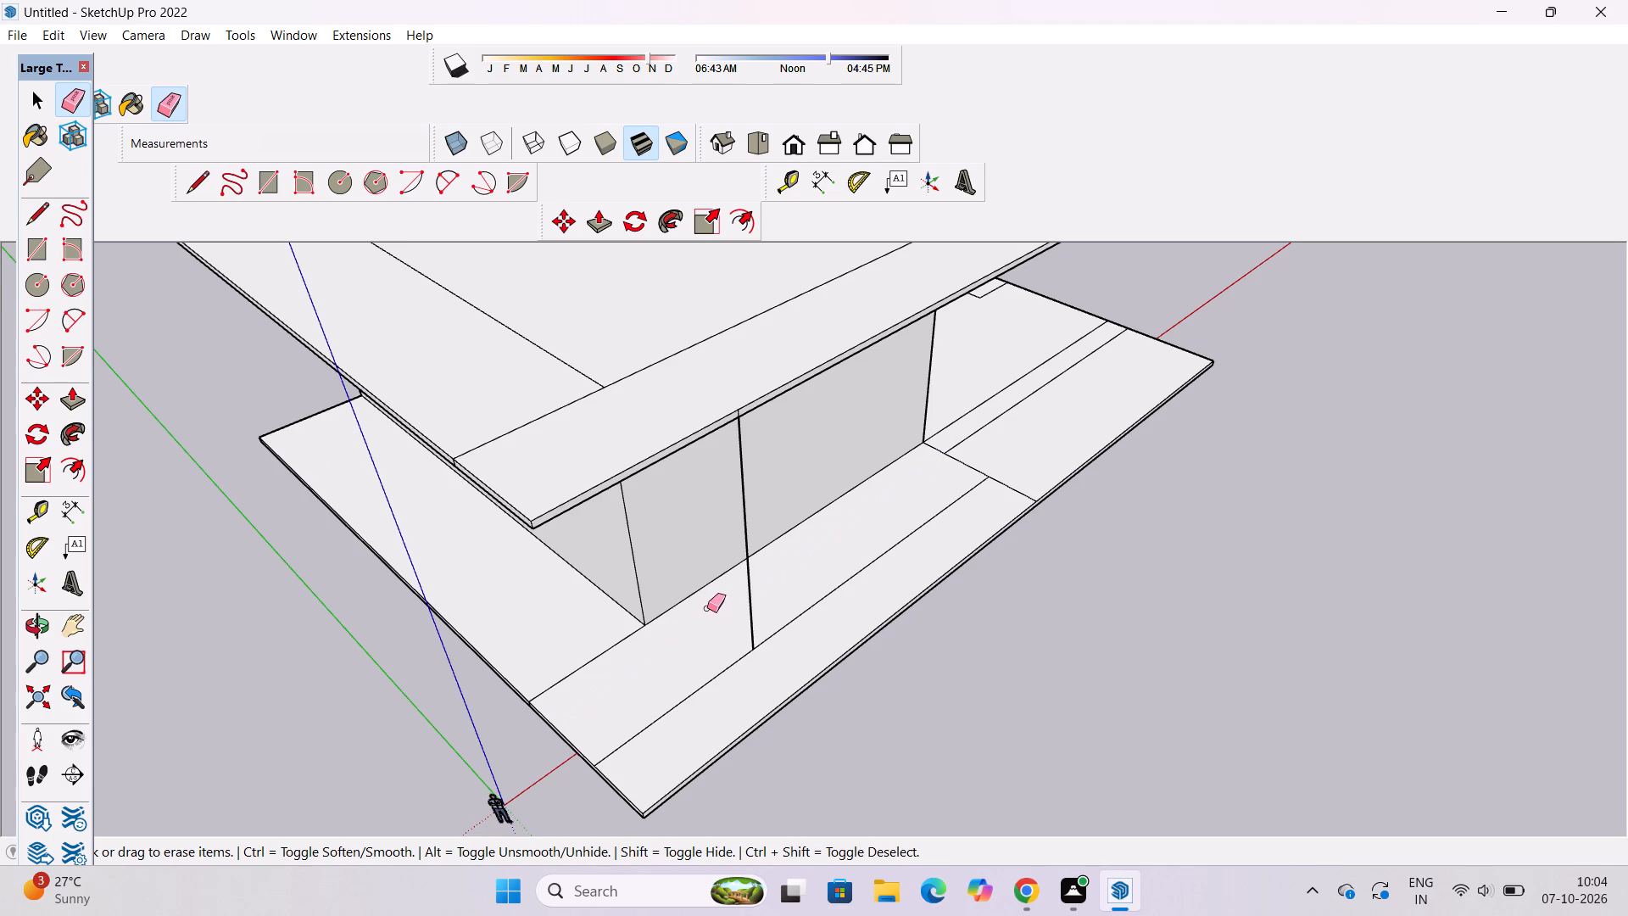
pyautogui.press('space')
# Examine the ground slab's remaining division lines, the vertical line and the blank side wall from several angles.
pyautogui.press('o')
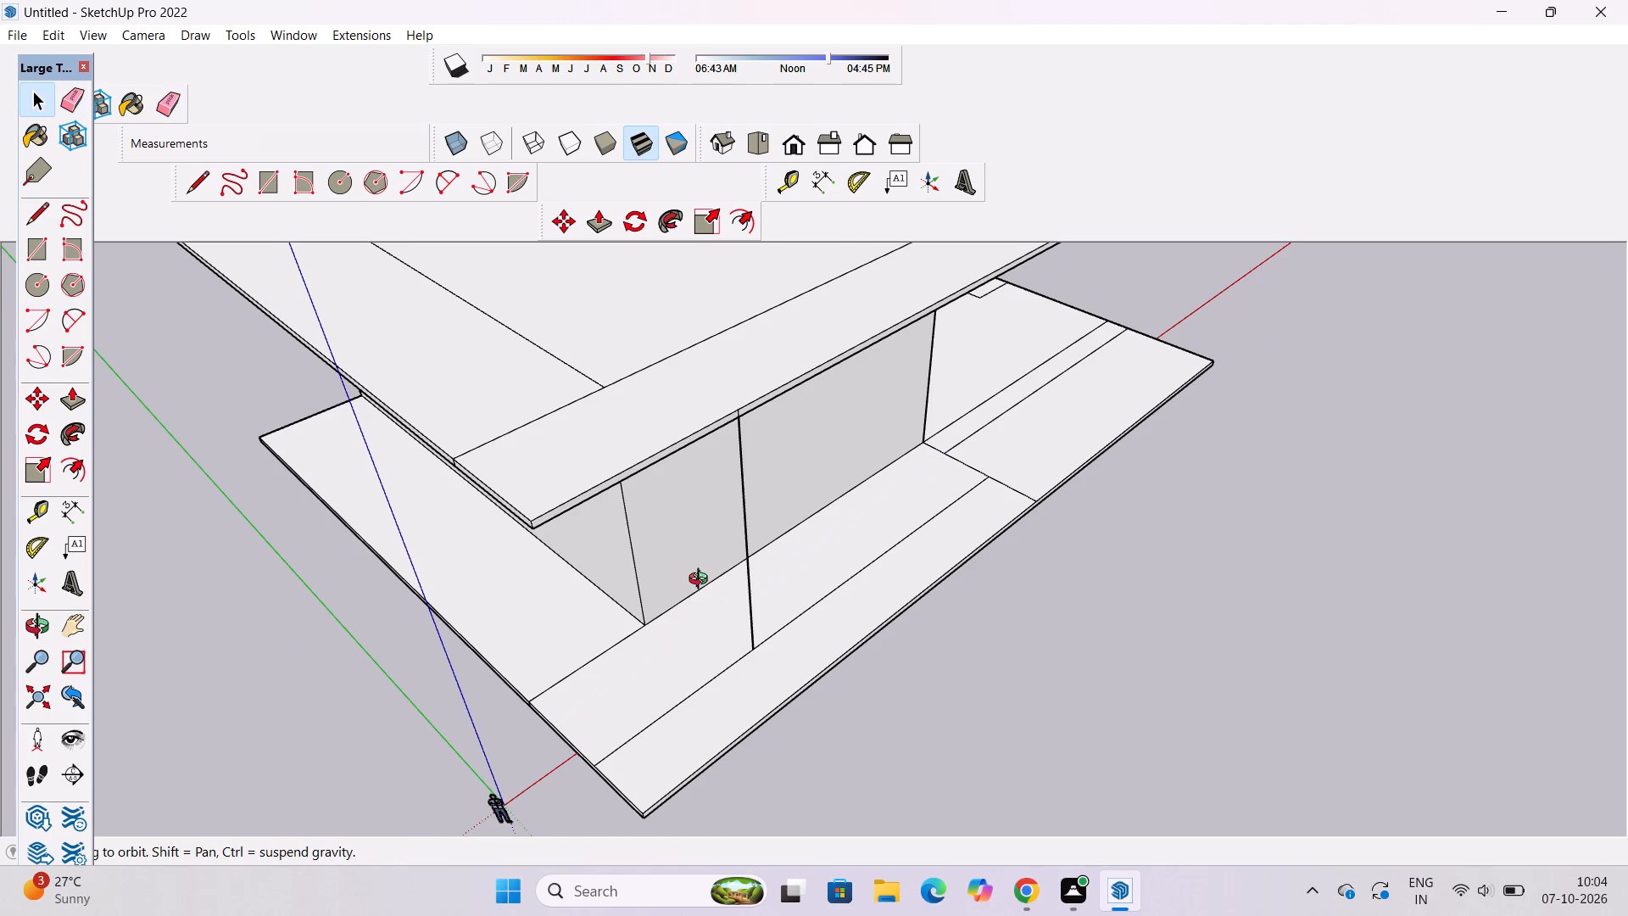
pyautogui.scroll(-2, 702, 581)
pyautogui.moveTo(824, 659); pyautogui.dragTo(669, 655)
pyautogui.keyDown('shift'); pyautogui.moveTo(722, 613); pyautogui.dragTo(644, 634); pyautogui.keyUp('shift')
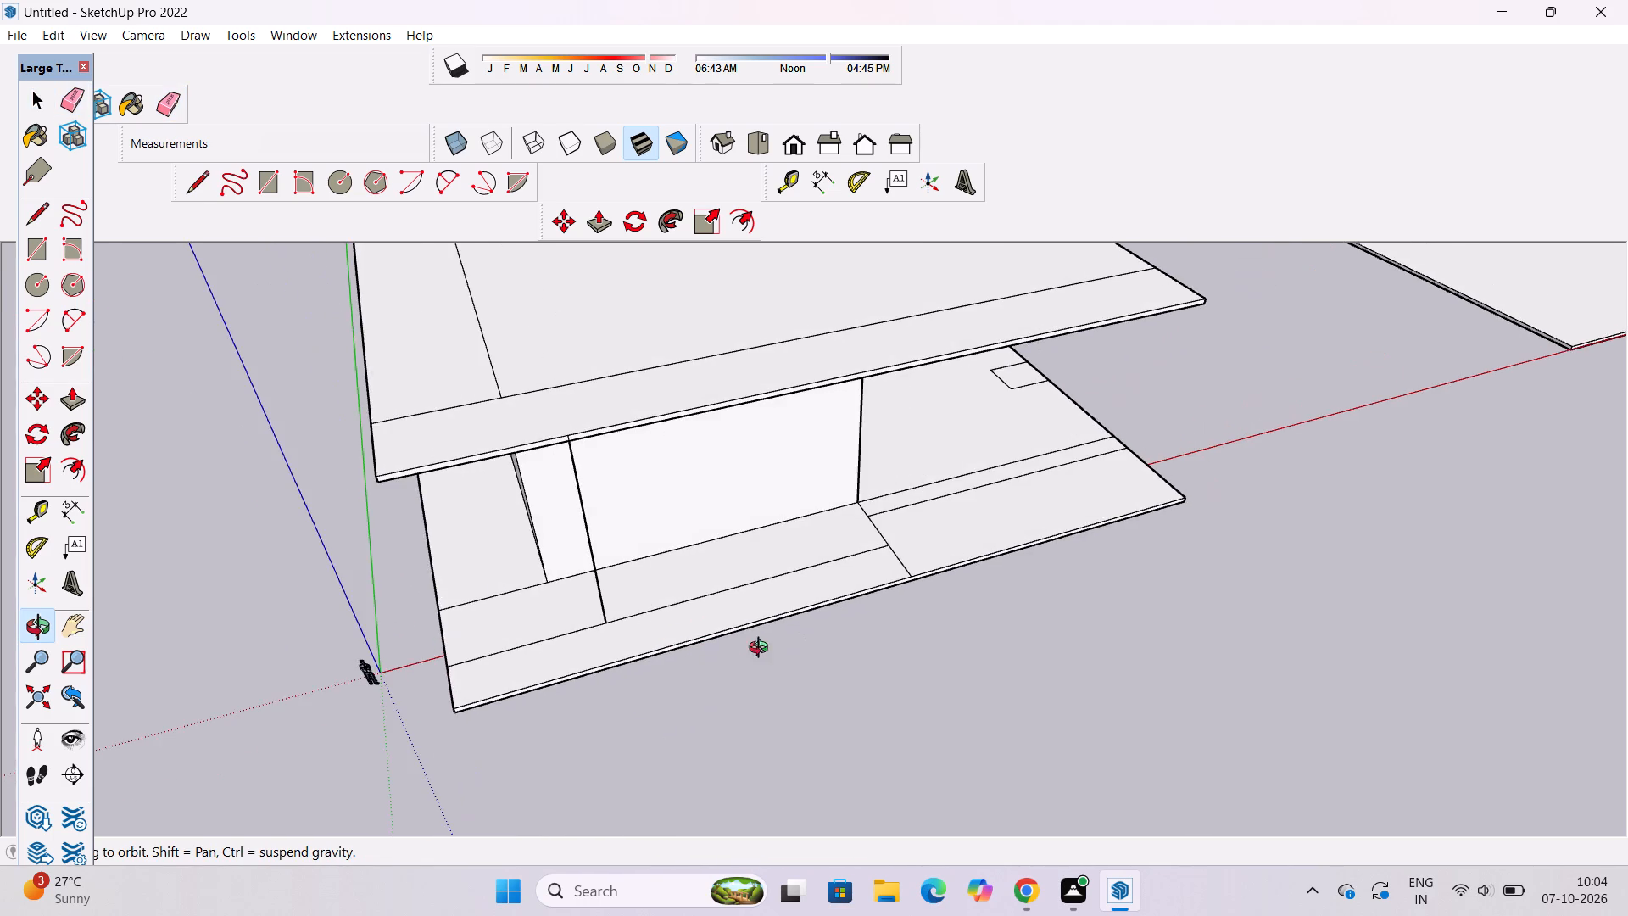
pyautogui.moveTo(762, 650); pyautogui.dragTo(731, 640)
pyautogui.keyDown('shift'); pyautogui.moveTo(722, 629); pyautogui.dragTo(704, 637); pyautogui.keyUp('shift')
pyautogui.keyDown('shift'); pyautogui.moveTo(664, 649); pyautogui.dragTo(659, 636); pyautogui.keyUp('shift')
pyautogui.moveTo(654, 631); pyautogui.dragTo(693, 656)
pyautogui.keyDown('shift'); pyautogui.moveTo(693, 656); pyautogui.dragTo(693, 645); pyautogui.keyUp('shift')
pyautogui.moveTo(689, 644); pyautogui.dragTo(708, 680)
pyautogui.scroll(-4, 710, 645)
pyautogui.moveTo(882, 532); pyautogui.dragTo(803, 545)
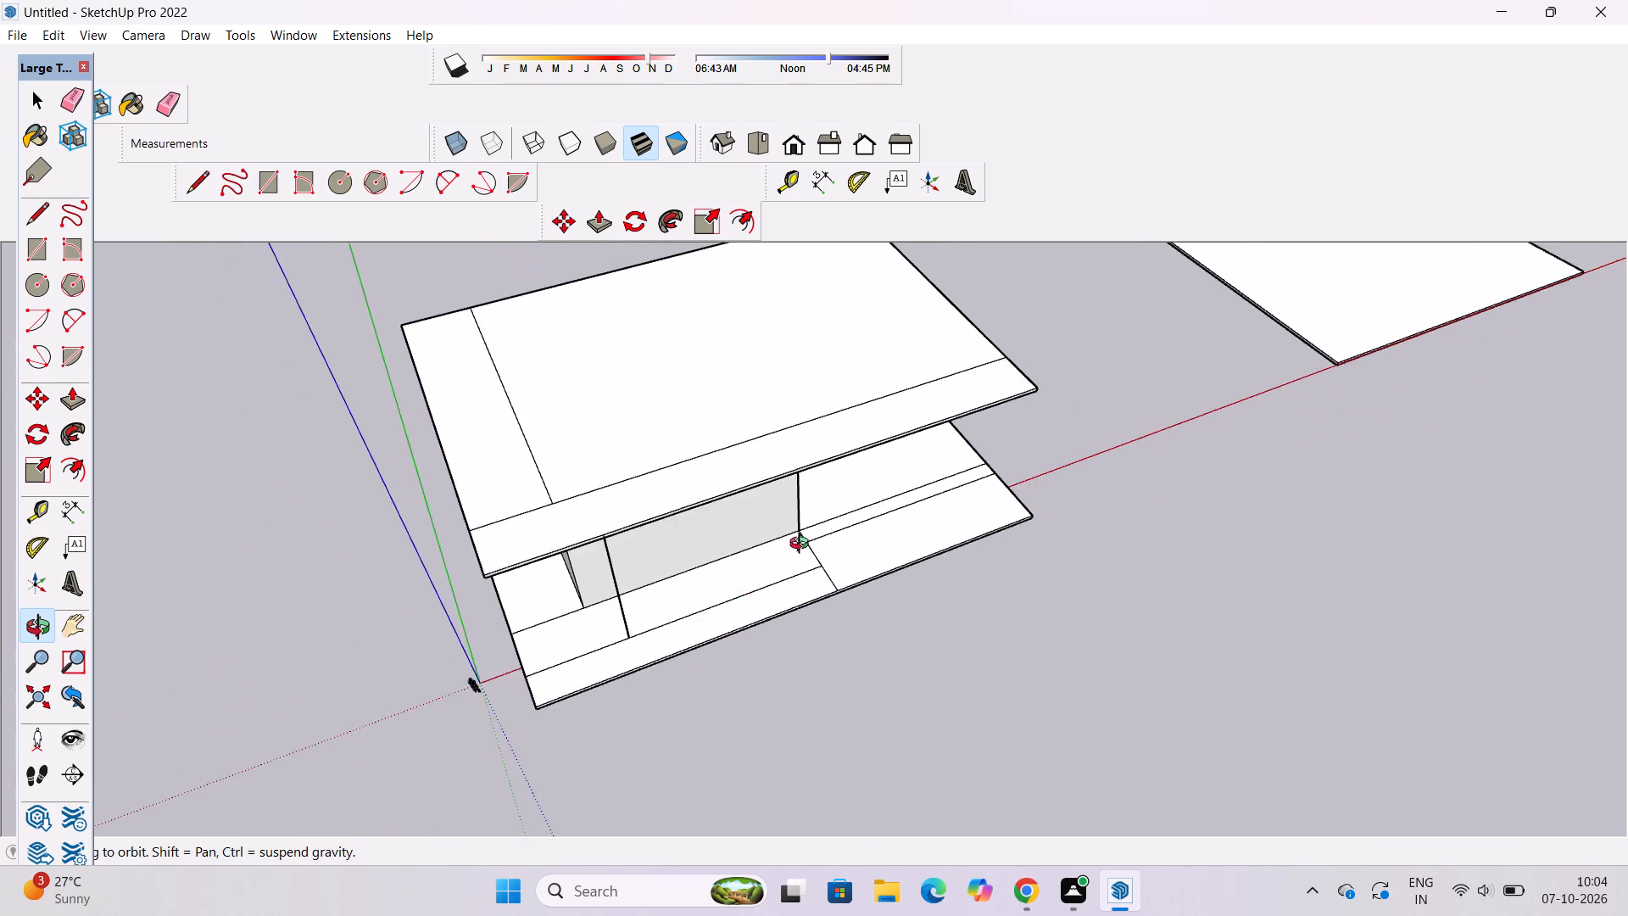
pyautogui.moveTo(803, 545); pyautogui.dragTo(773, 547)
pyautogui.keyDown('shift'); pyautogui.moveTo(787, 550); pyautogui.dragTo(753, 583); pyautogui.keyUp('shift')
pyautogui.scroll(1, 815, 623)
pyautogui.moveTo(811, 623); pyautogui.dragTo(786, 595)
pyautogui.scroll(4, 783, 595)
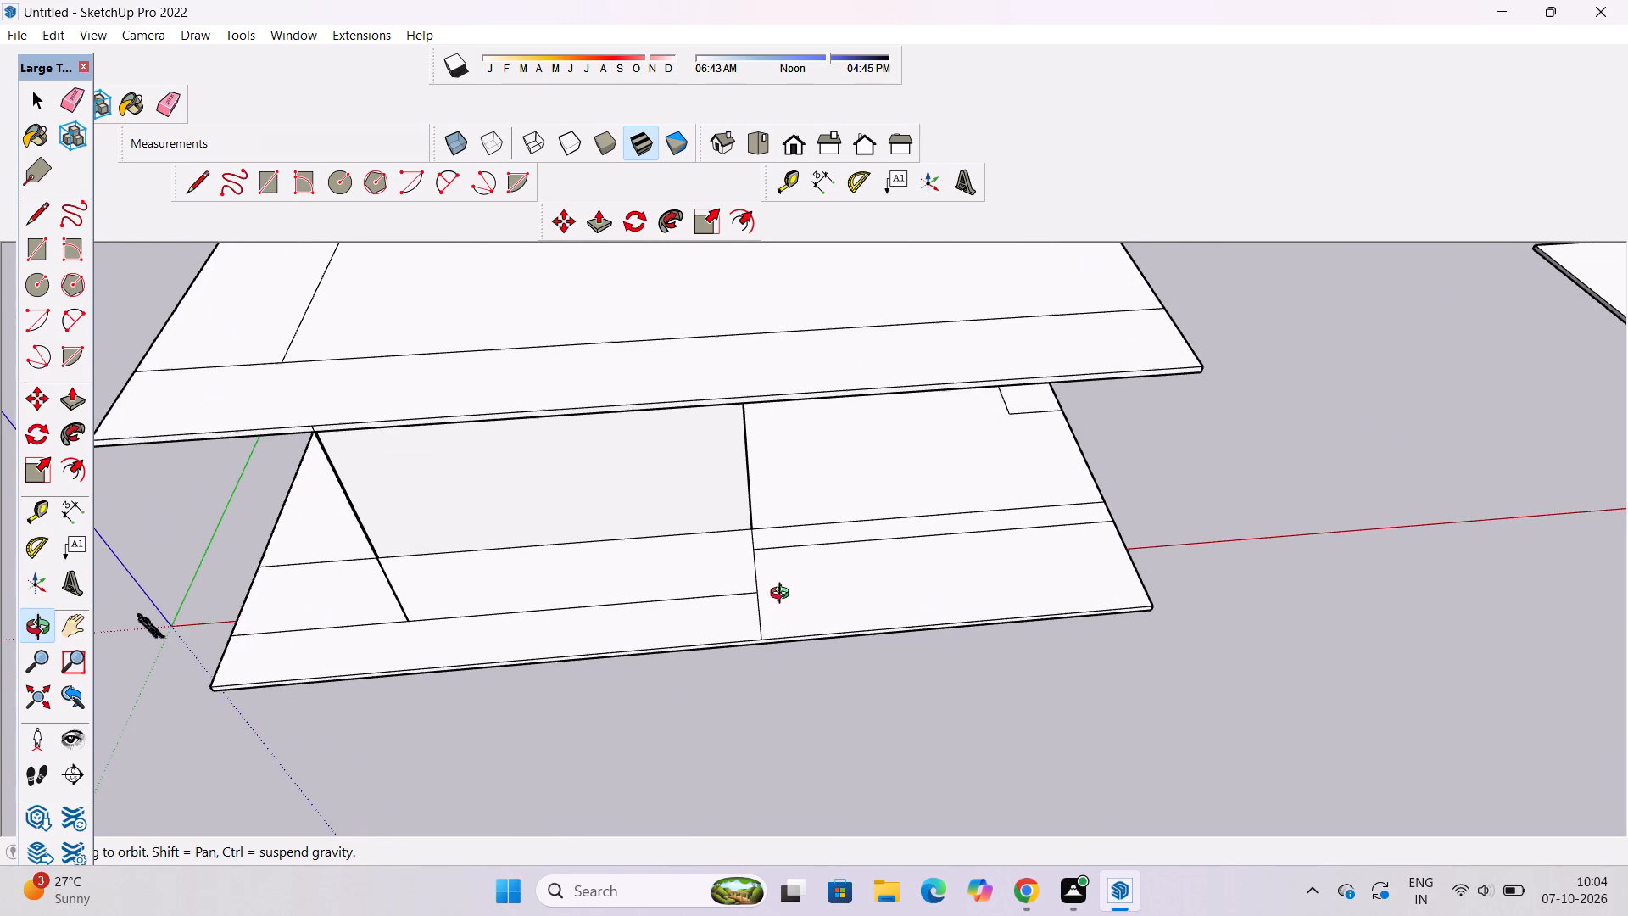
pyautogui.keyDown('shift'); pyautogui.moveTo(750, 615); pyautogui.dragTo(784, 597); pyautogui.keyUp('shift')
pyautogui.moveTo(782, 601); pyautogui.dragTo(751, 582)
pyautogui.keyDown('shift'); pyautogui.click(738, 581); pyautogui.keyUp('shift')
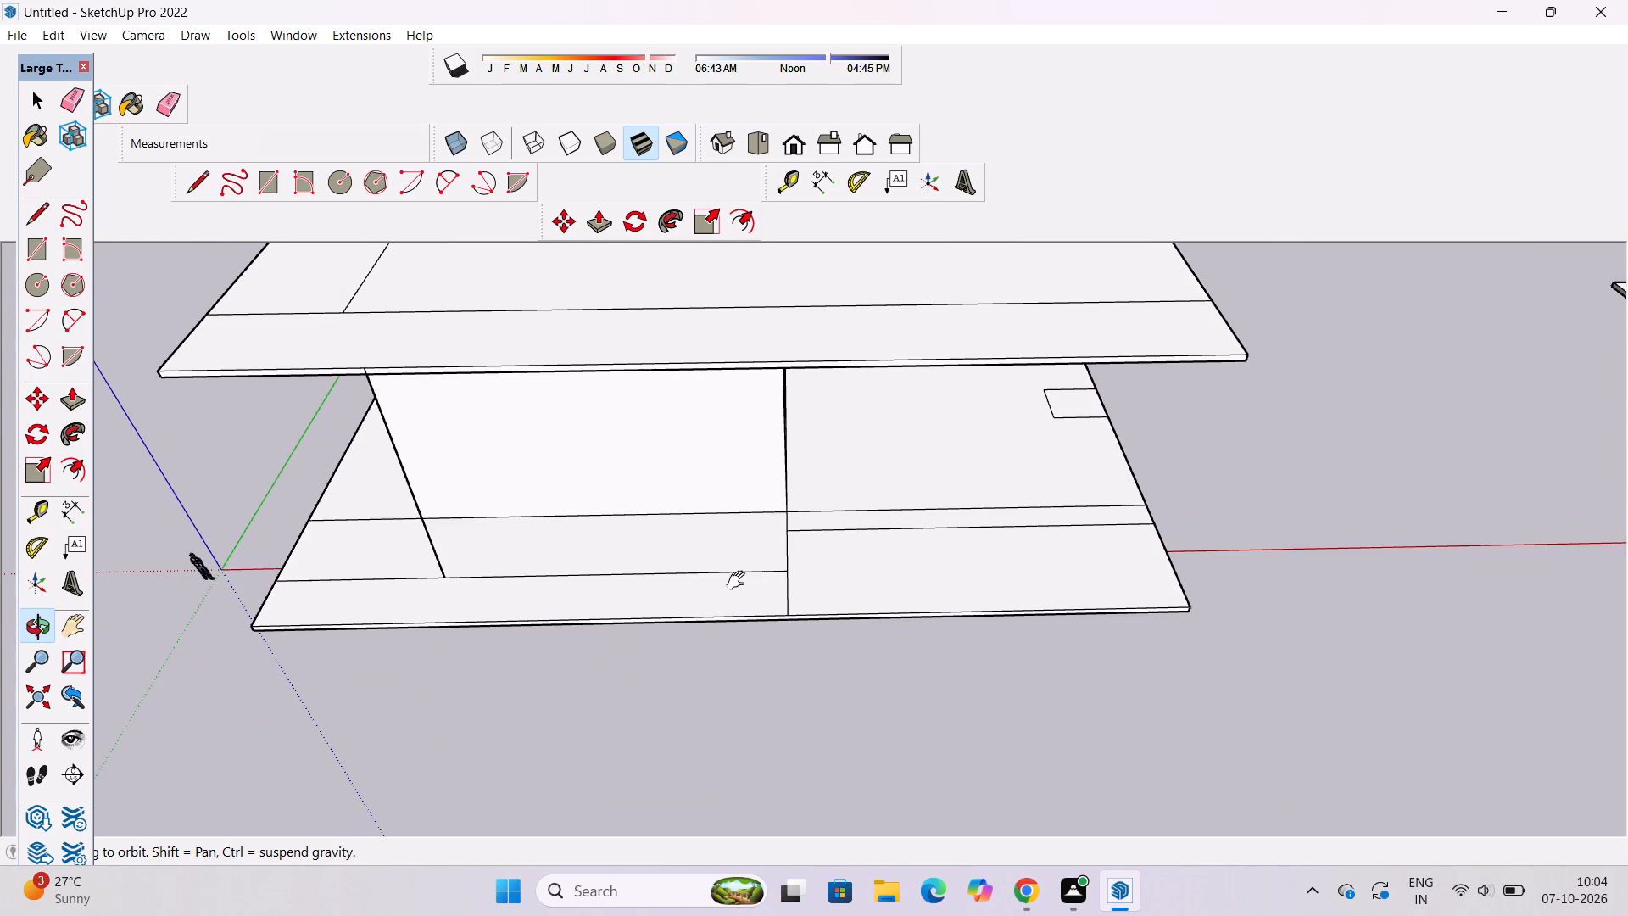
pyautogui.scroll(1, 740, 582)
pyautogui.keyDown('shift'); pyautogui.click(722, 595); pyautogui.keyUp('shift')
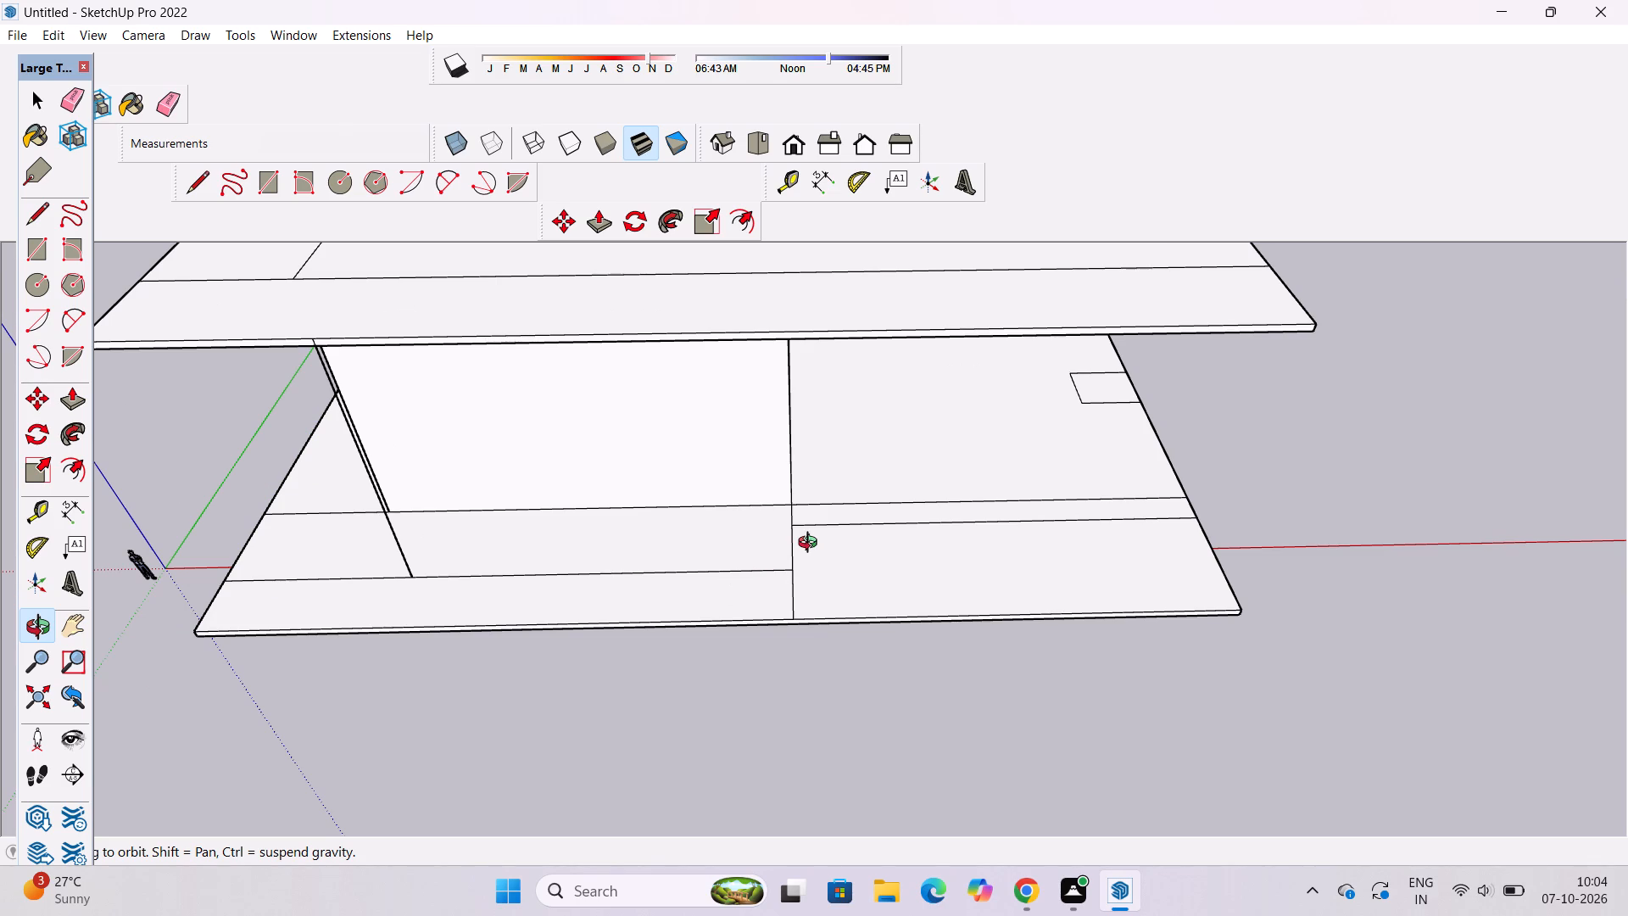
# Examine the ground slab's division lines, the walls and the vertical line under the overhang from several angles.
pyautogui.scroll(-1, 882, 539)
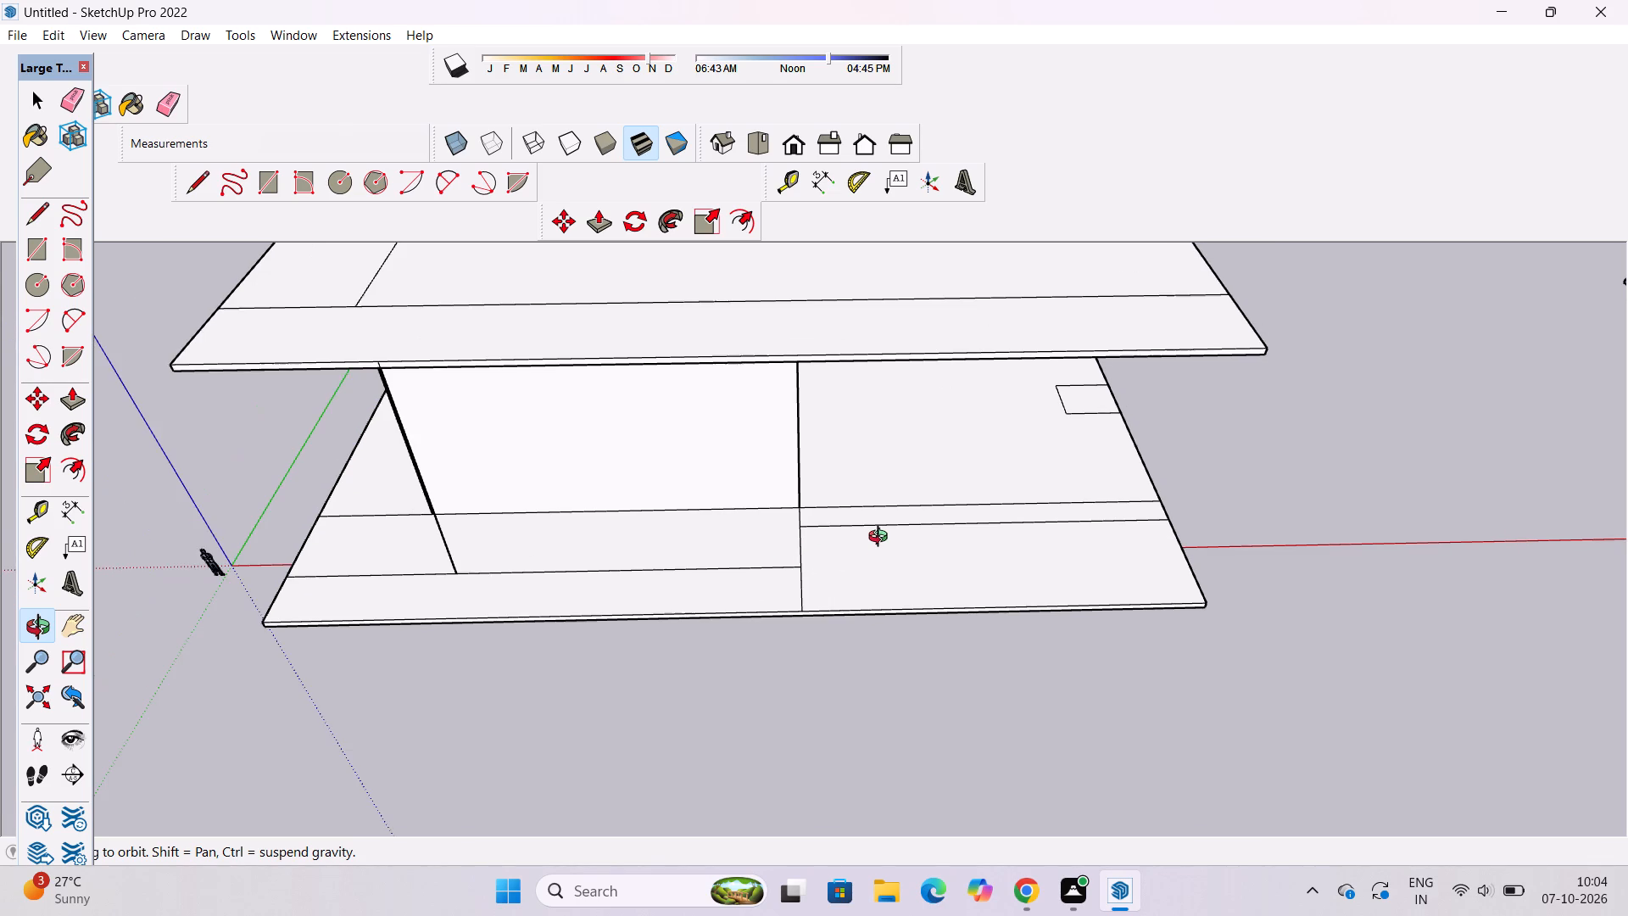
pyautogui.keyDown('shift'); pyautogui.moveTo(882, 539); pyautogui.dragTo(867, 573); pyautogui.keyUp('shift')
pyautogui.scroll(2, 850, 603)
pyautogui.keyDown('shift'); pyautogui.moveTo(811, 645); pyautogui.dragTo(815, 603); pyautogui.keyUp('shift')
pyautogui.click(817, 602)
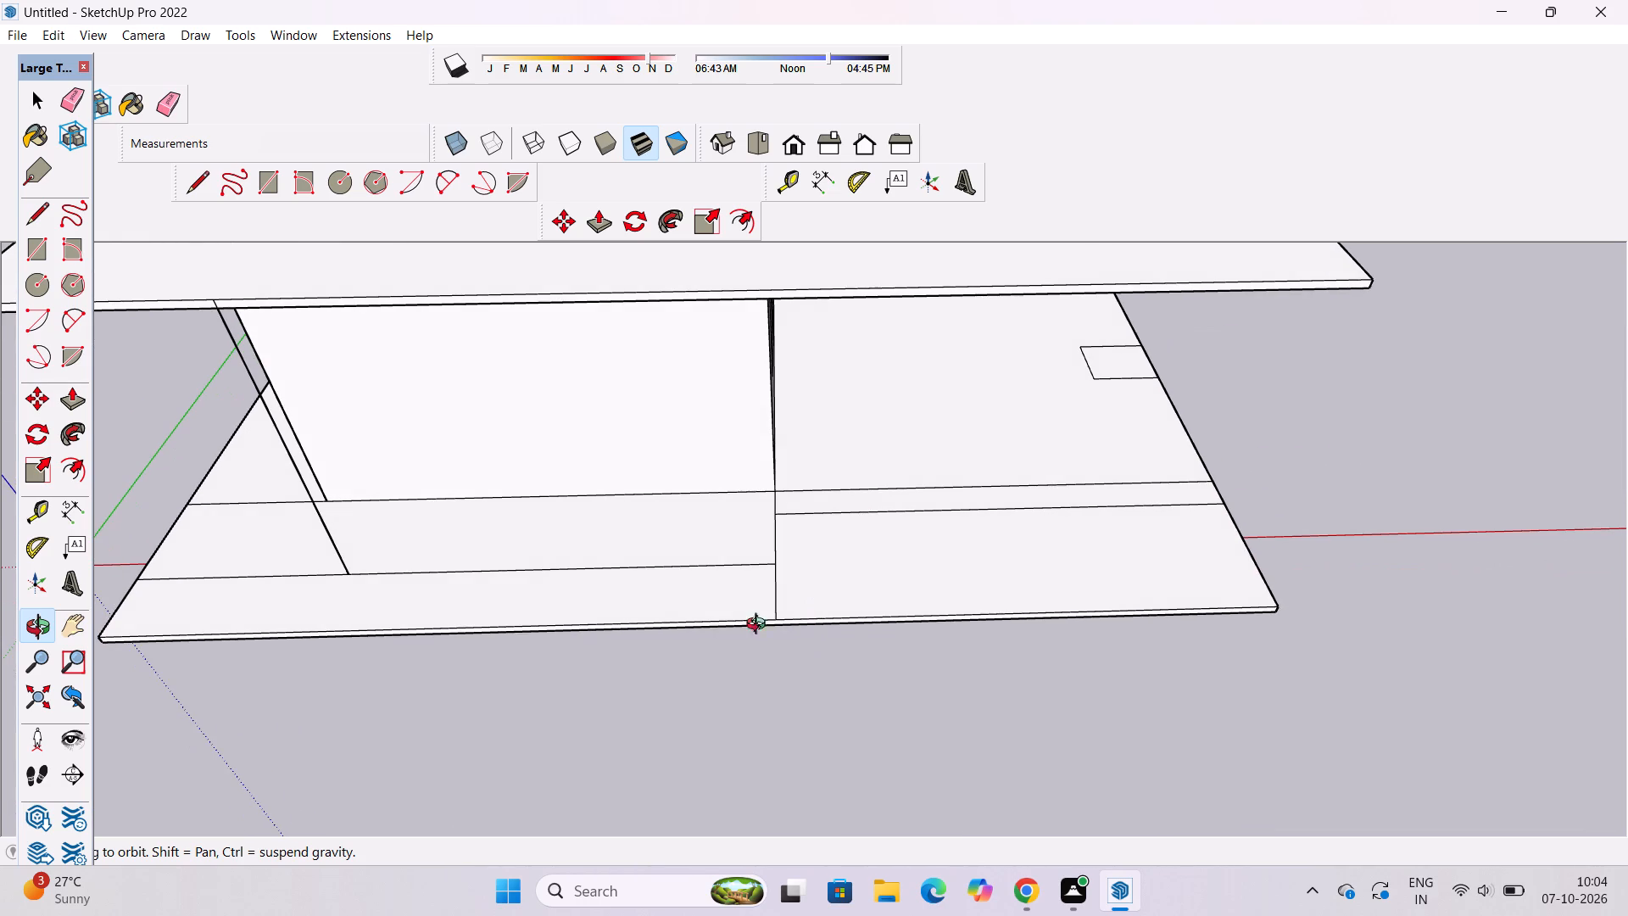
pyautogui.keyDown('shift'); pyautogui.moveTo(729, 628); pyautogui.dragTo(818, 619); pyautogui.keyUp('shift')
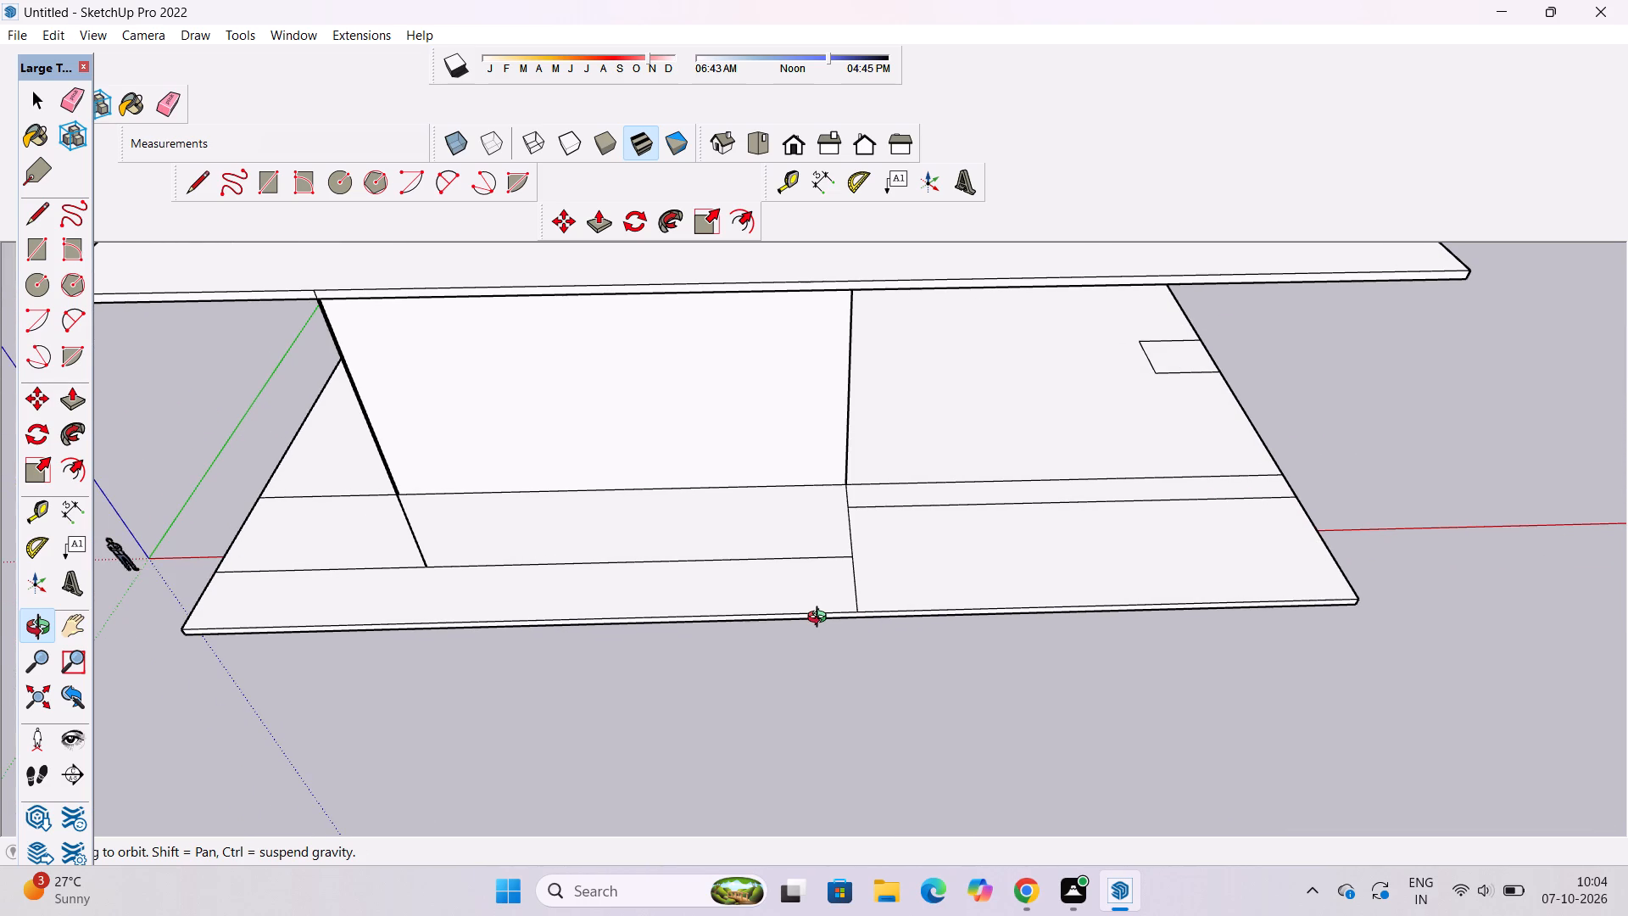
pyautogui.keyDown('shift'); pyautogui.moveTo(821, 611); pyautogui.dragTo(821, 636); pyautogui.keyUp('shift')
pyautogui.keyDown('shift'); pyautogui.moveTo(821, 645); pyautogui.dragTo(816, 614); pyautogui.keyUp('shift')
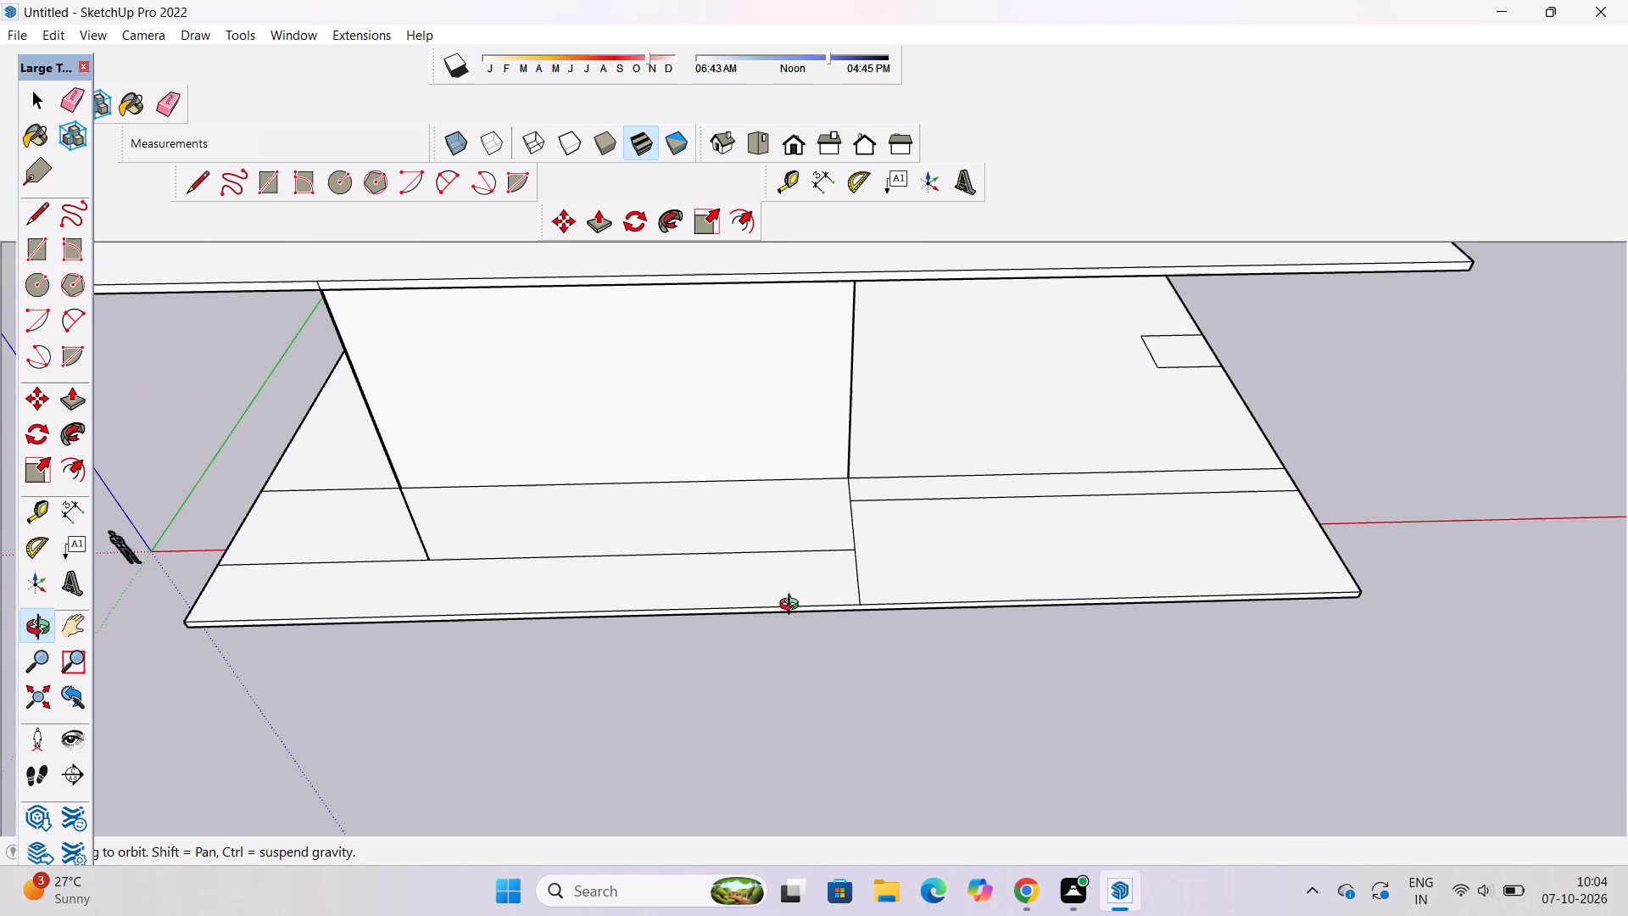
pyautogui.scroll(-1, 793, 606)
pyautogui.keyDown('shift'); pyautogui.moveTo(778, 607); pyautogui.dragTo(826, 607); pyautogui.keyUp('shift')
pyautogui.keyDown('shift'); pyautogui.moveTo(821, 595); pyautogui.dragTo(862, 595); pyautogui.keyUp('shift')
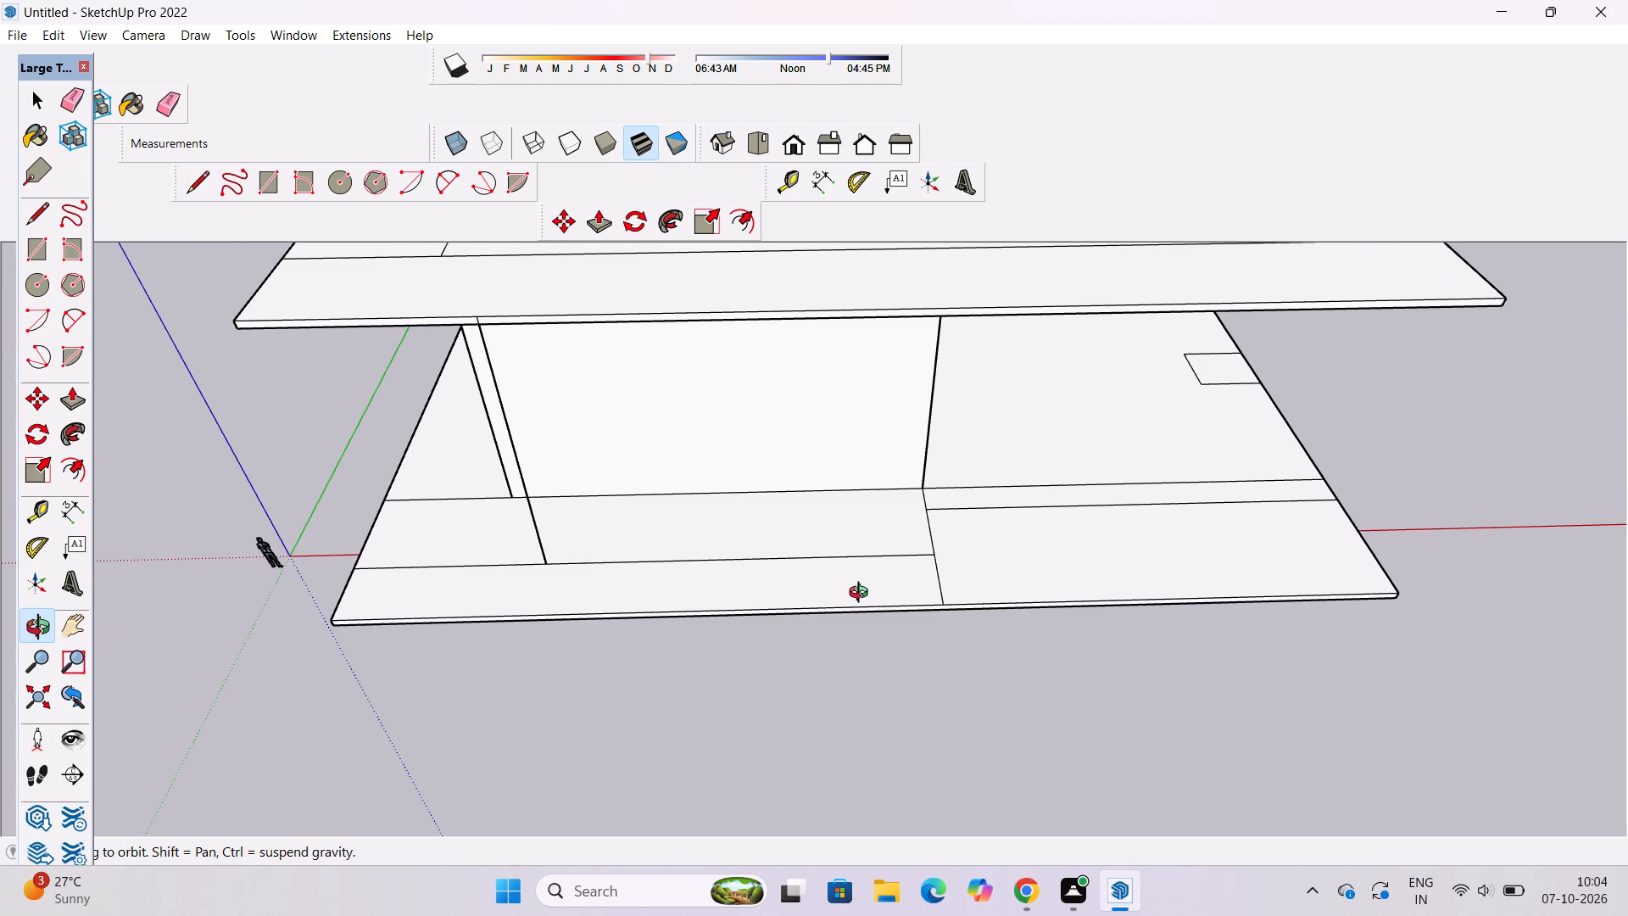
pyautogui.keyDown('shift'); pyautogui.moveTo(989, 578); pyautogui.dragTo(966, 596); pyautogui.keyUp('shift')
pyautogui.moveTo(620, 624); pyautogui.dragTo(712, 609)
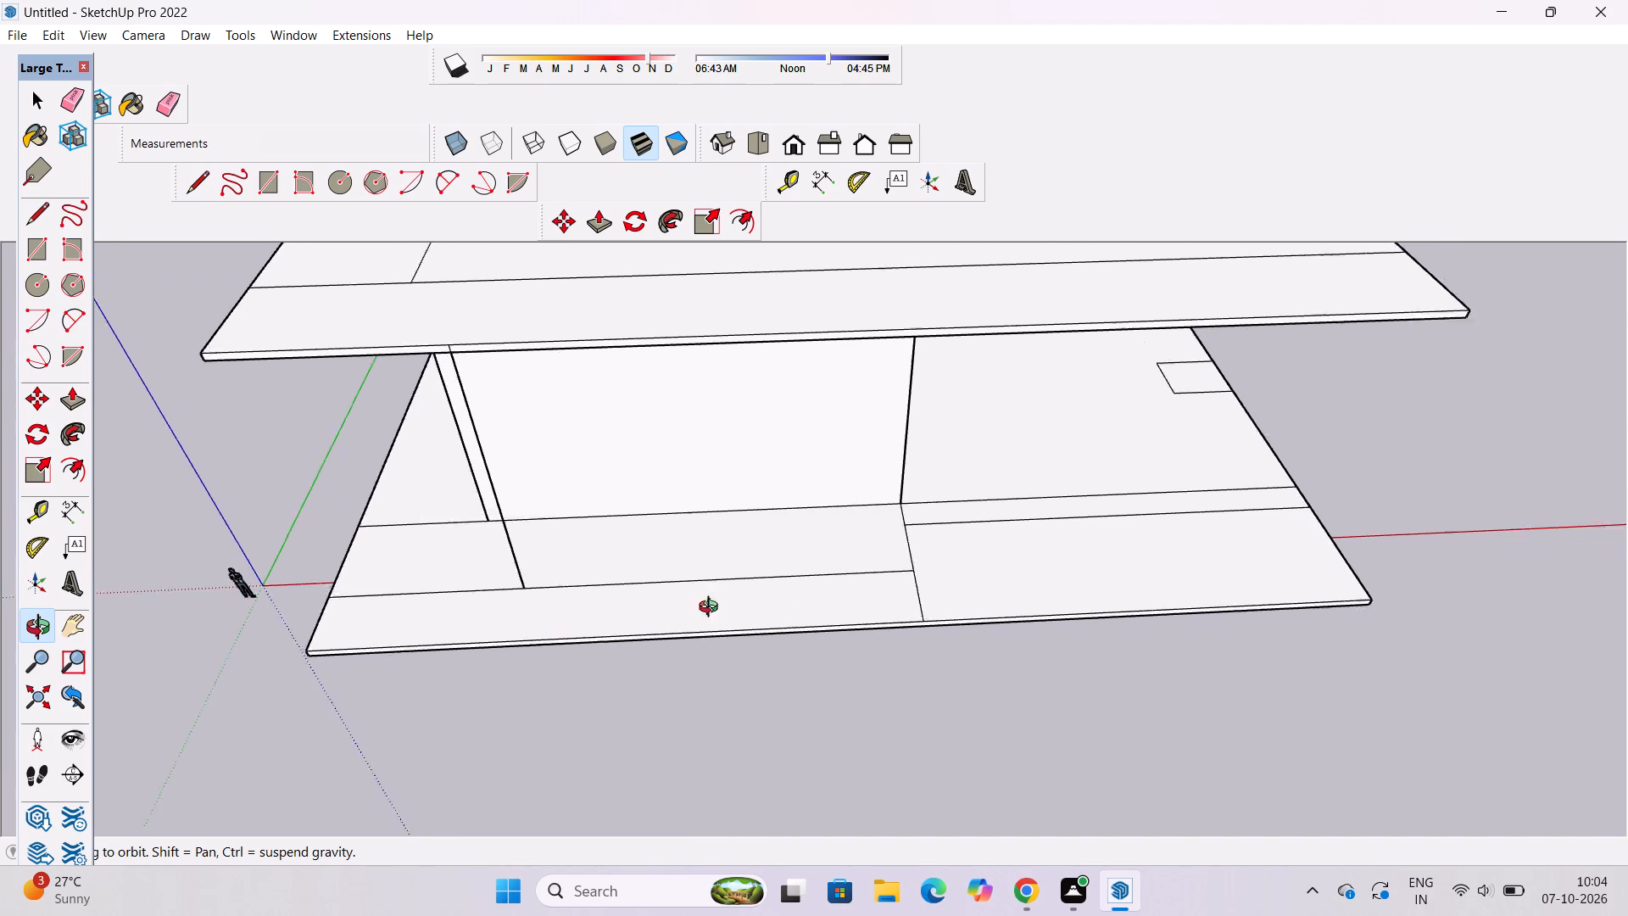
pyautogui.moveTo(712, 609); pyautogui.dragTo(781, 604)
pyautogui.scroll(-5, 763, 609)
pyautogui.moveTo(675, 650); pyautogui.dragTo(791, 586)
pyautogui.scroll(4, 652, 611)
pyautogui.moveTo(590, 643); pyautogui.dragTo(918, 555)
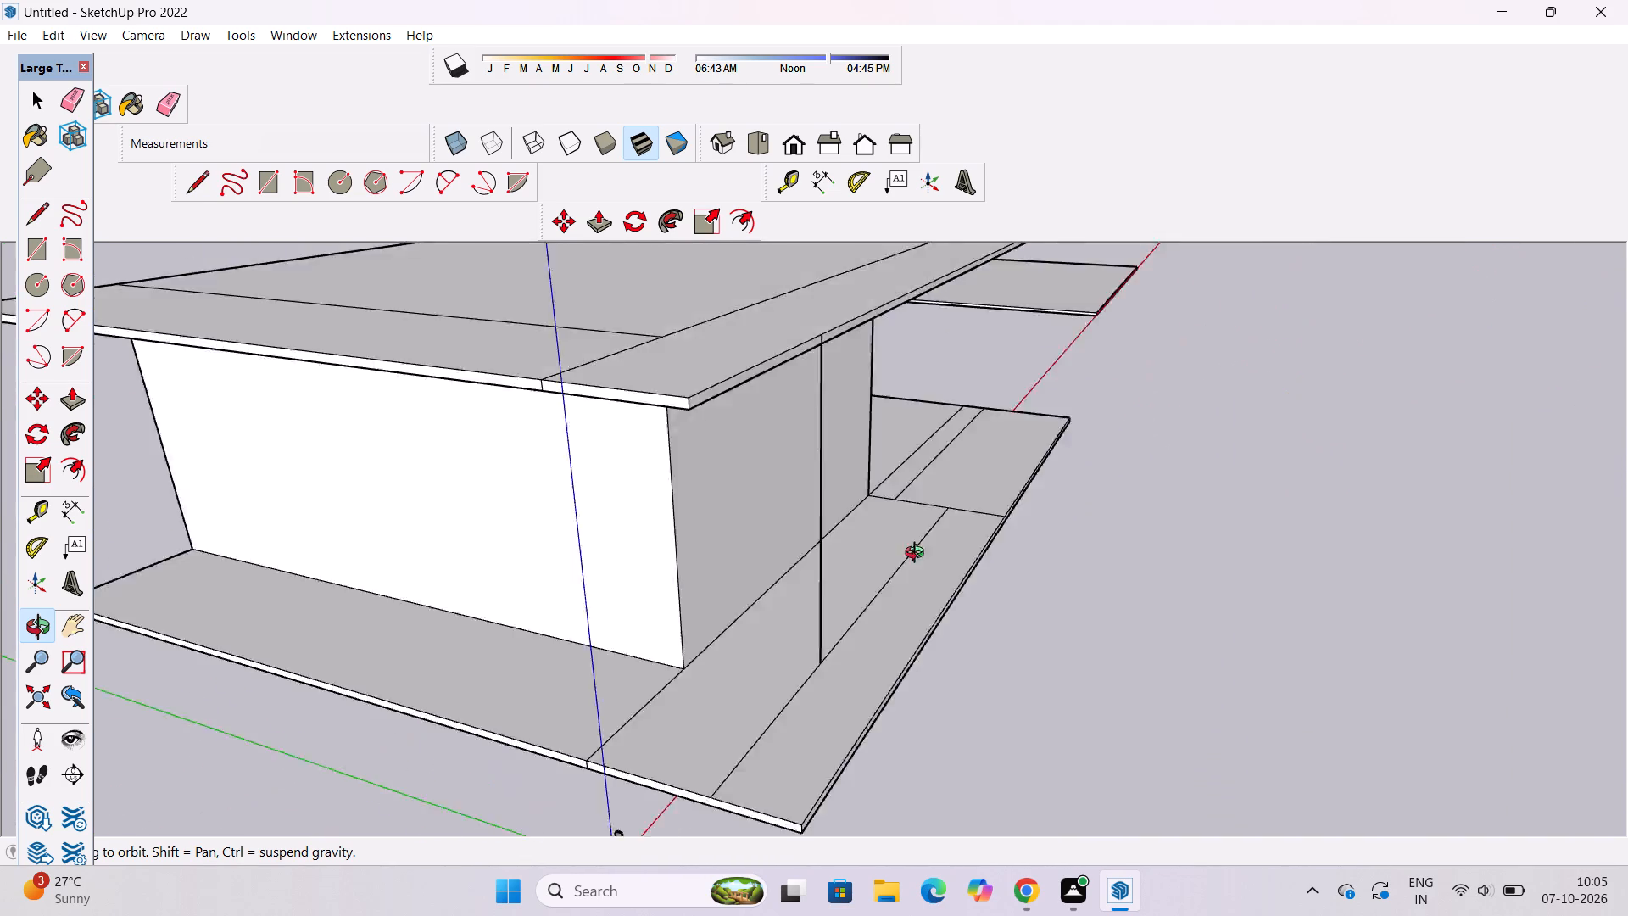
pyautogui.moveTo(918, 555); pyautogui.dragTo(1044, 536)
pyautogui.moveTo(1066, 549); pyautogui.dragTo(786, 571)
pyautogui.keyDown('shift'); pyautogui.moveTo(778, 571); pyautogui.dragTo(790, 526); pyautogui.keyUp('shift')
pyautogui.moveTo(1061, 484); pyautogui.dragTo(995, 511)
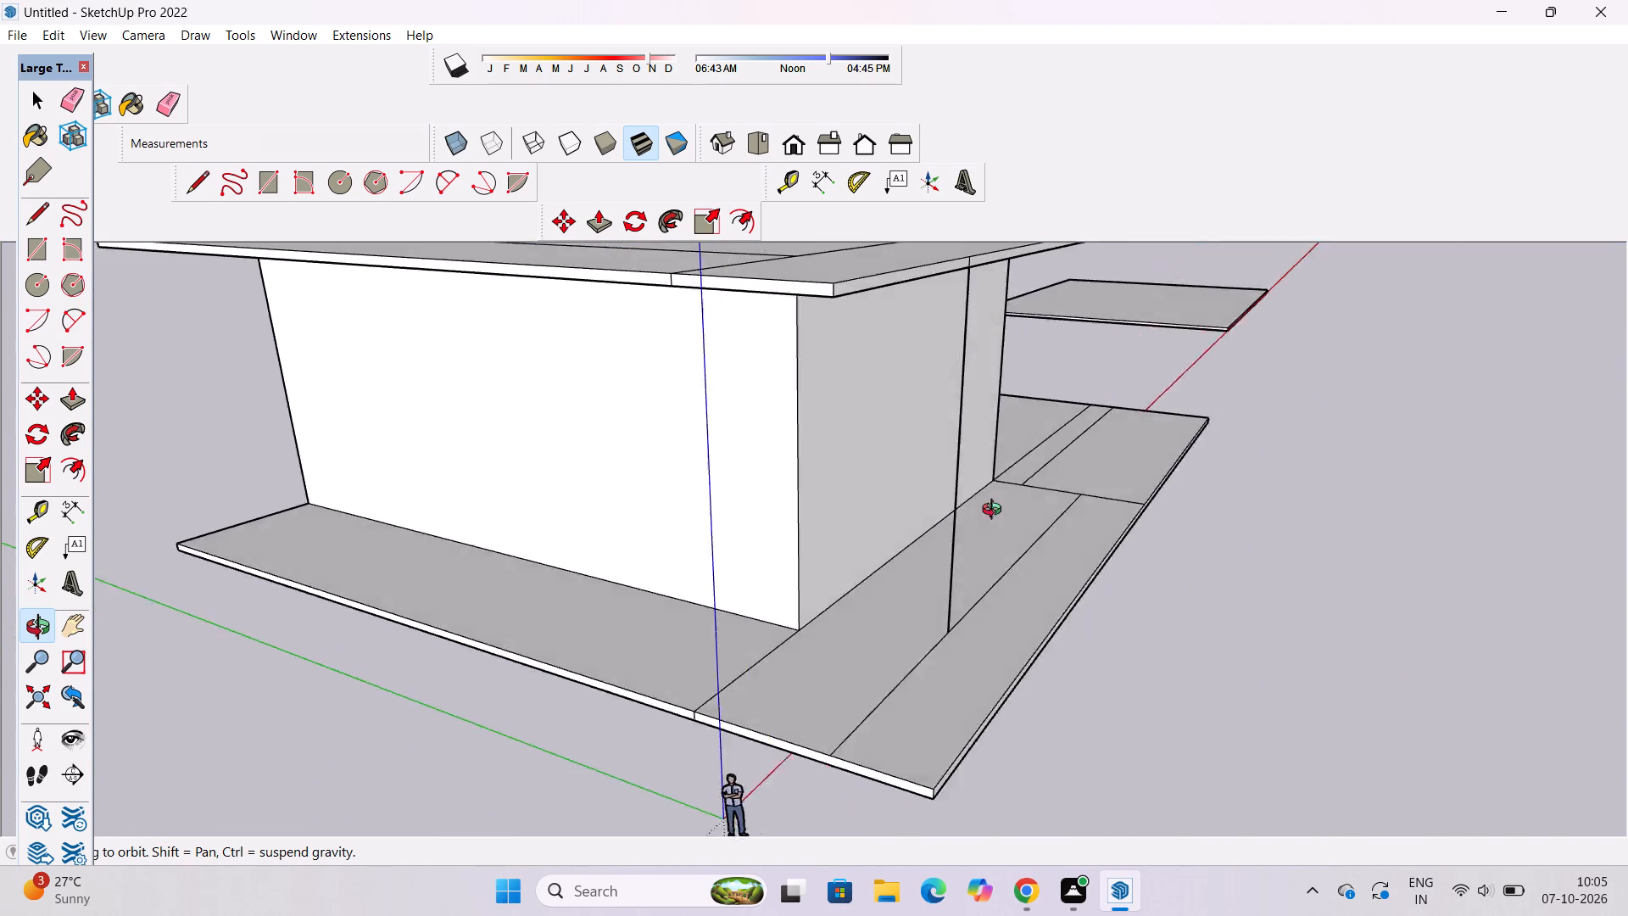
pyautogui.moveTo(995, 511); pyautogui.dragTo(775, 536)
pyautogui.keyDown('shift'); pyautogui.moveTo(913, 479); pyautogui.dragTo(872, 527); pyautogui.keyUp('shift')
pyautogui.moveTo(793, 568); pyautogui.dragTo(885, 559)
pyautogui.scroll(-1, 886, 559)
pyautogui.keyDown('shift'); pyautogui.moveTo(881, 559); pyautogui.dragTo(884, 532); pyautogui.keyUp('shift')
pyautogui.scroll(2, 885, 530)
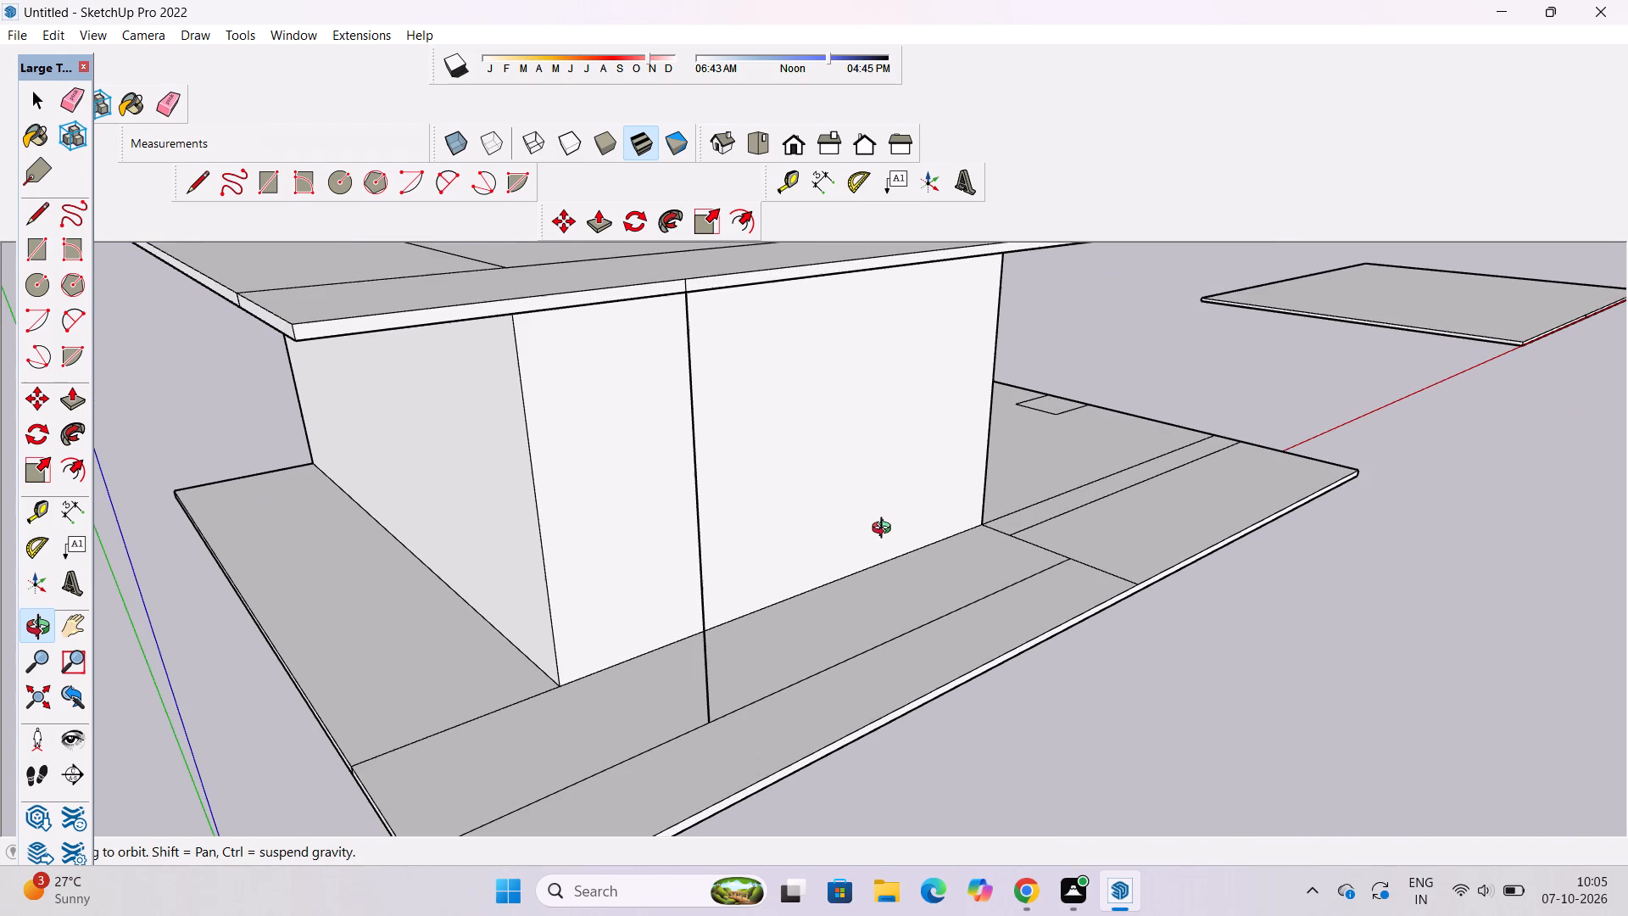
pyautogui.scroll(-4, 885, 530)
pyautogui.moveTo(865, 565); pyautogui.dragTo(867, 578)
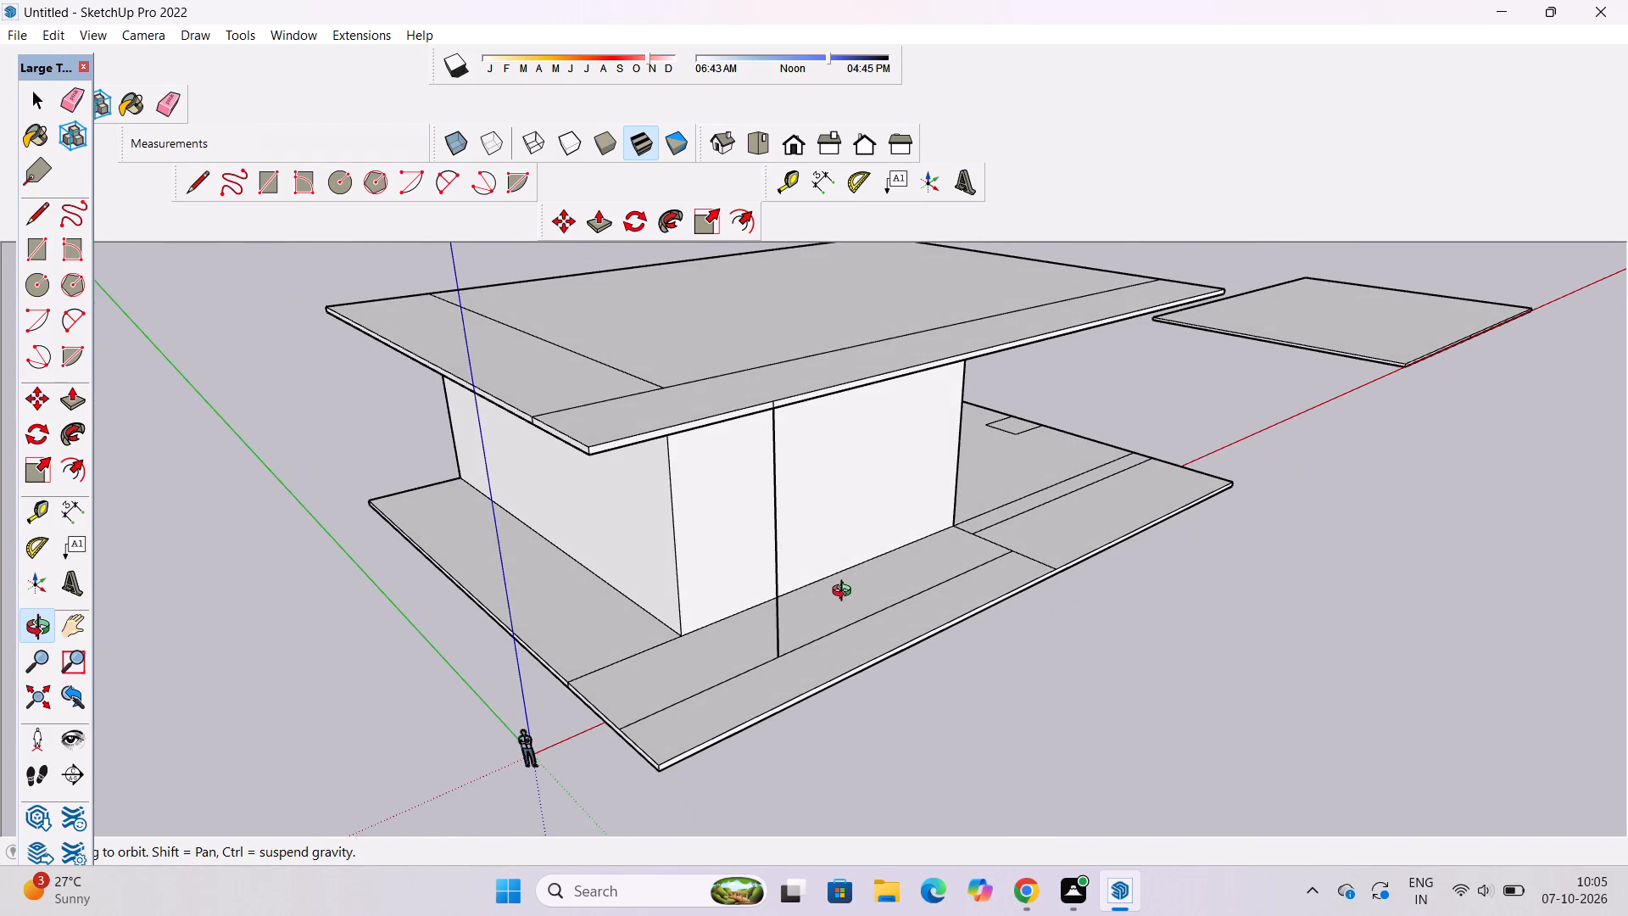
pyautogui.scroll(2, 845, 593)
pyautogui.keyDown('shift'); pyautogui.moveTo(845, 594); pyautogui.dragTo(851, 545); pyautogui.keyUp('shift')
pyautogui.moveTo(853, 541); pyautogui.dragTo(861, 598)
pyautogui.scroll(3, 768, 643)
pyautogui.moveTo(477, 645); pyautogui.dragTo(832, 545)
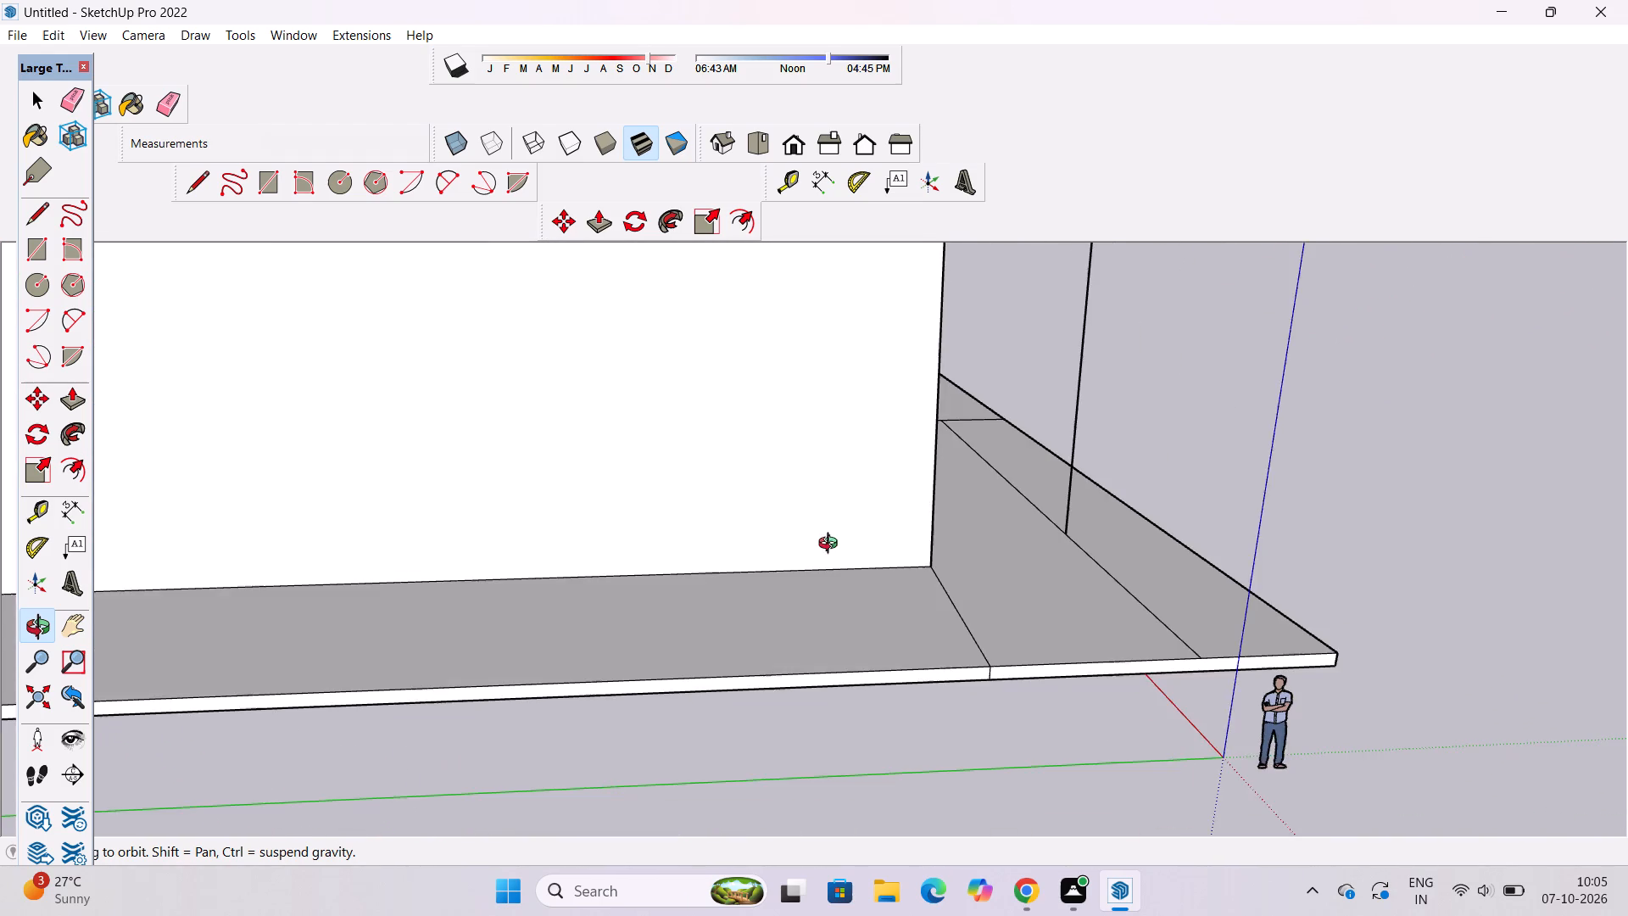
pyautogui.moveTo(1024, 528); pyautogui.dragTo(942, 541)
pyautogui.scroll(-2, 942, 541)
pyautogui.moveTo(1120, 495); pyautogui.dragTo(1039, 527)
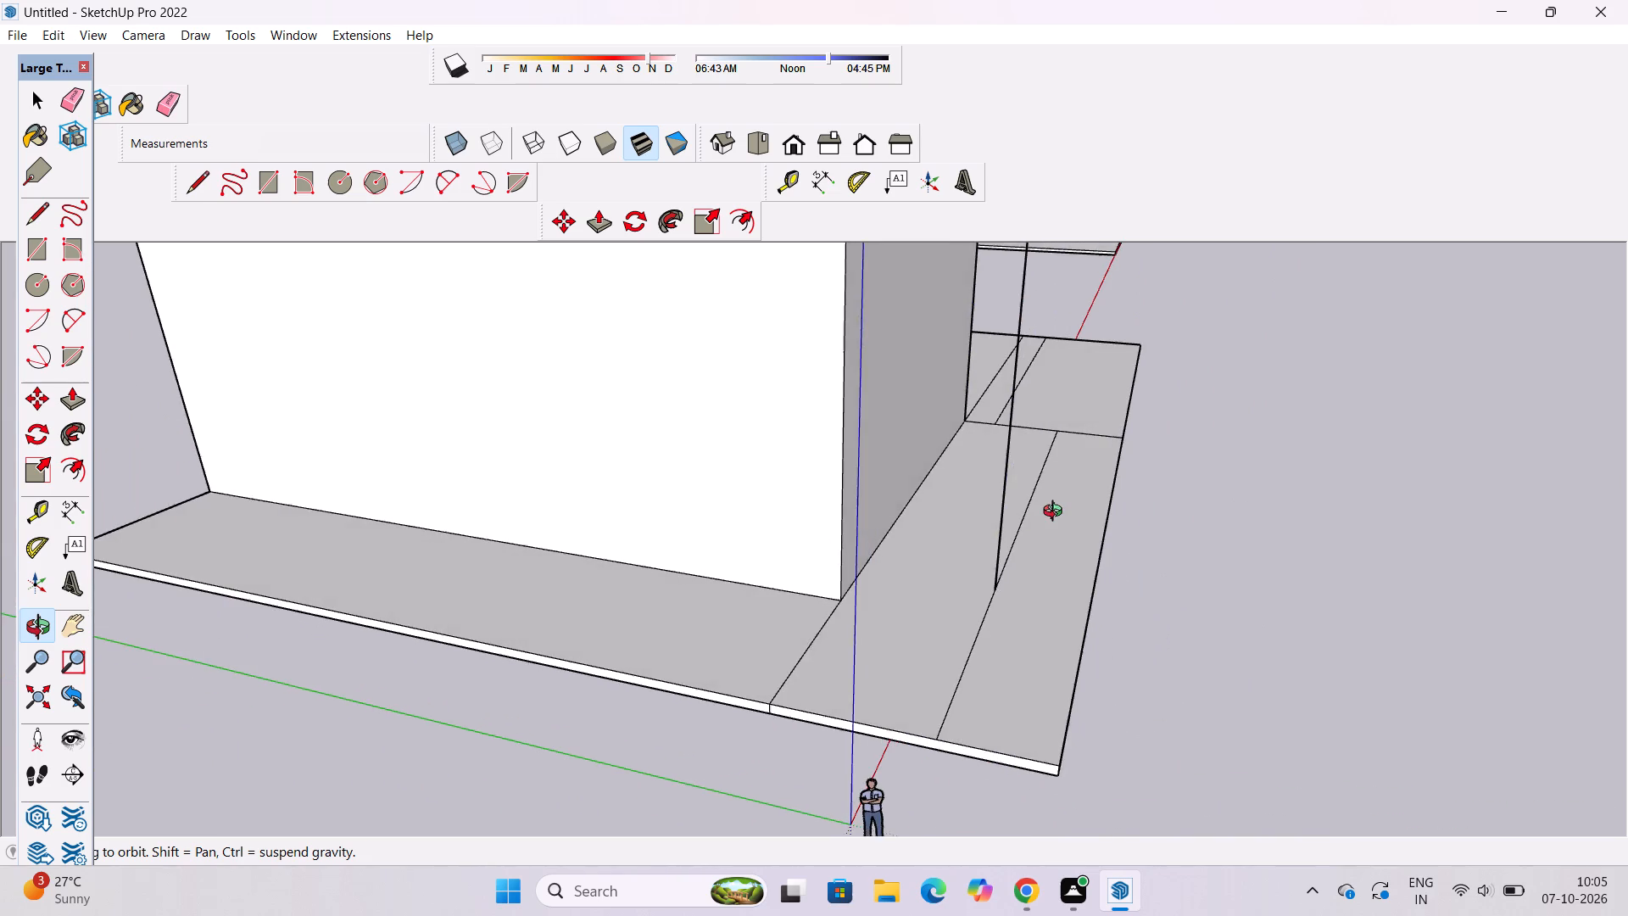
pyautogui.scroll(-2, 1057, 513)
pyautogui.keyDown('shift'); pyautogui.moveTo(1182, 482); pyautogui.dragTo(1170, 511); pyautogui.keyUp('shift')
pyautogui.moveTo(1168, 511); pyautogui.dragTo(1022, 520)
pyautogui.keyDown('shift'); pyautogui.moveTo(1134, 540); pyautogui.dragTo(1146, 556); pyautogui.keyUp('shift')
pyautogui.moveTo(1156, 552); pyautogui.dragTo(1092, 545)
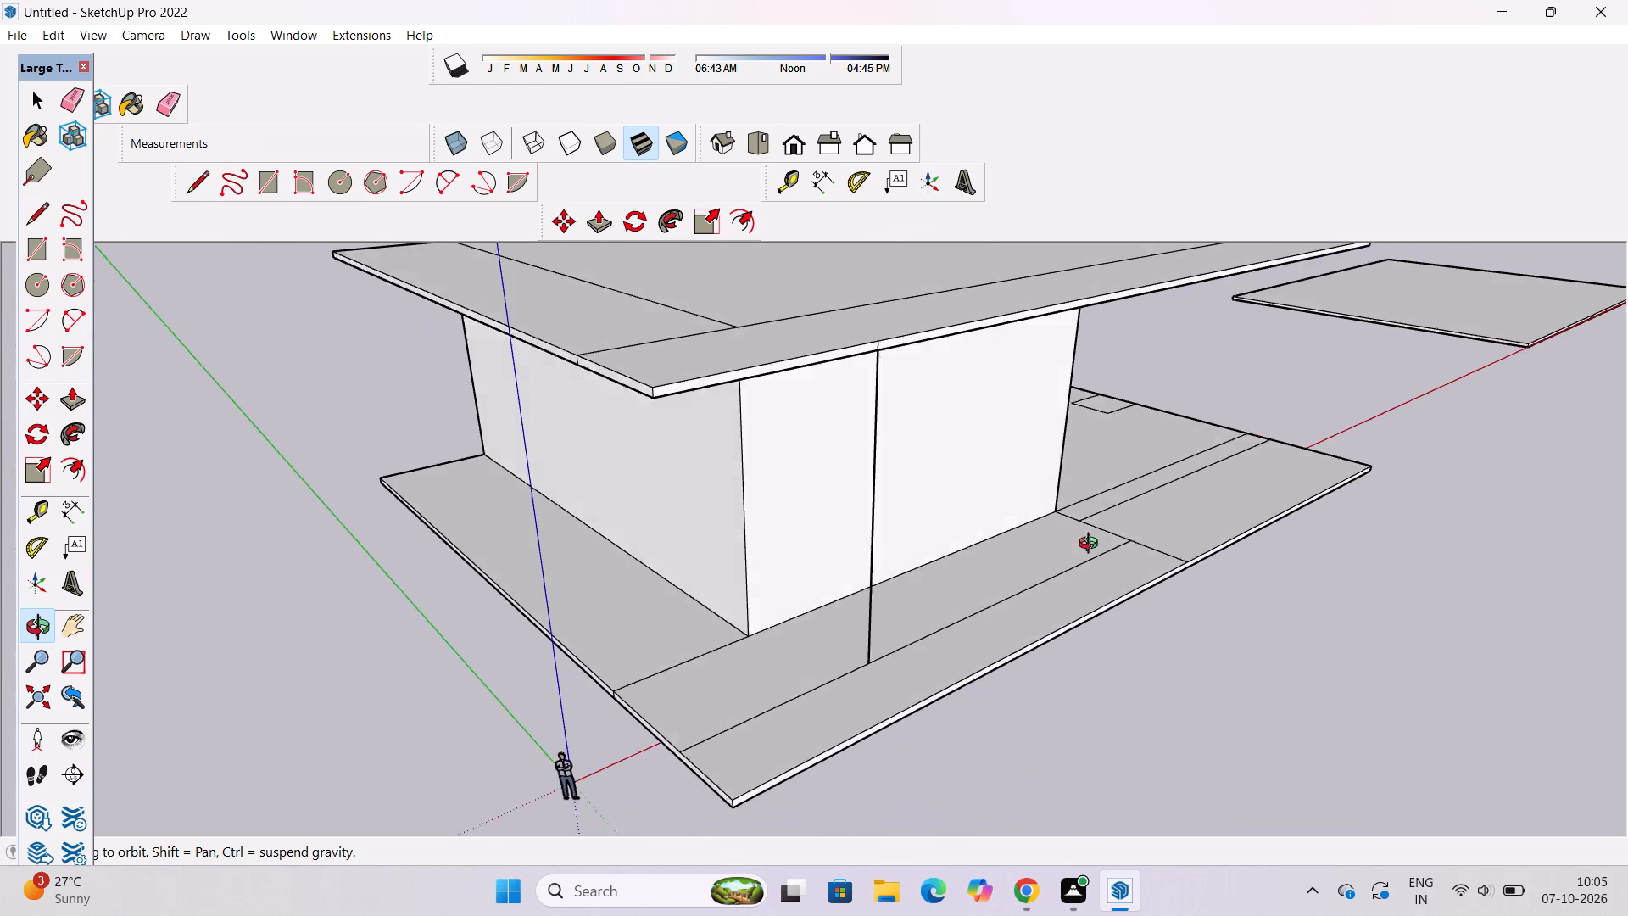
pyautogui.moveTo(1092, 545); pyautogui.dragTo(1090, 545)
pyautogui.keyDown('shift'); pyautogui.moveTo(1145, 556); pyautogui.dragTo(1023, 512); pyautogui.keyUp('shift')
pyautogui.moveTo(1026, 513); pyautogui.dragTo(961, 561)
pyautogui.keyDown('shift'); pyautogui.moveTo(951, 561); pyautogui.dragTo(999, 509); pyautogui.keyUp('shift')
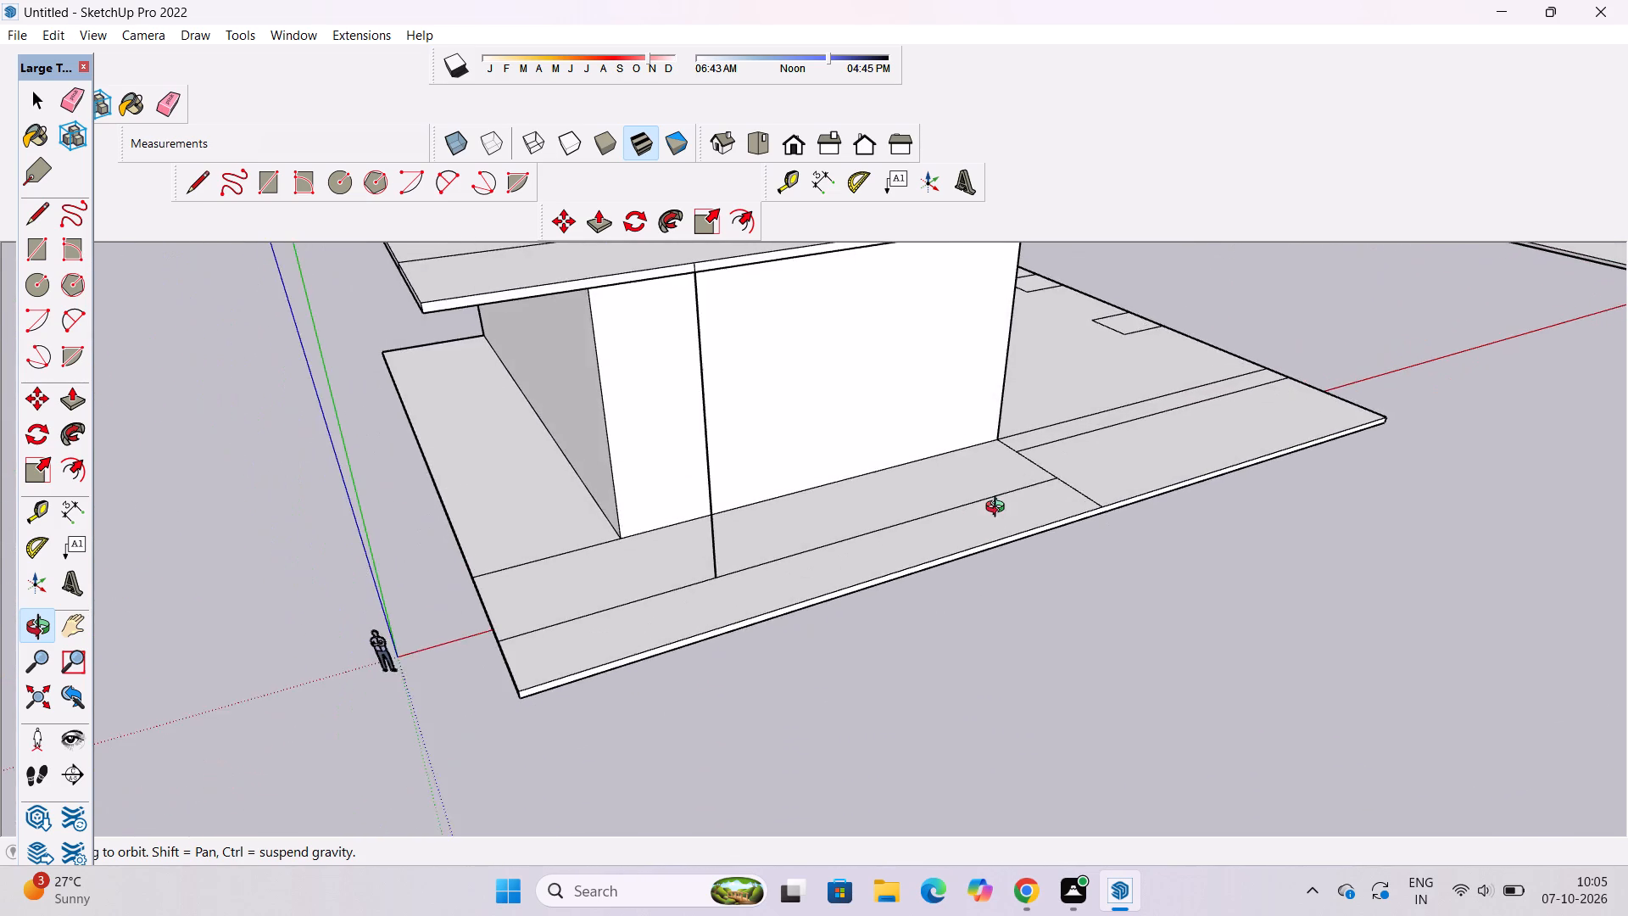
pyautogui.moveTo(1000, 511); pyautogui.dragTo(950, 571)
pyautogui.moveTo(993, 554); pyautogui.dragTo(837, 575)
pyautogui.scroll(3, 836, 575)
pyautogui.keyDown('shift'); pyautogui.moveTo(836, 575); pyautogui.dragTo(778, 623); pyautogui.keyUp('shift')
pyautogui.moveTo(773, 617); pyautogui.dragTo(792, 642)
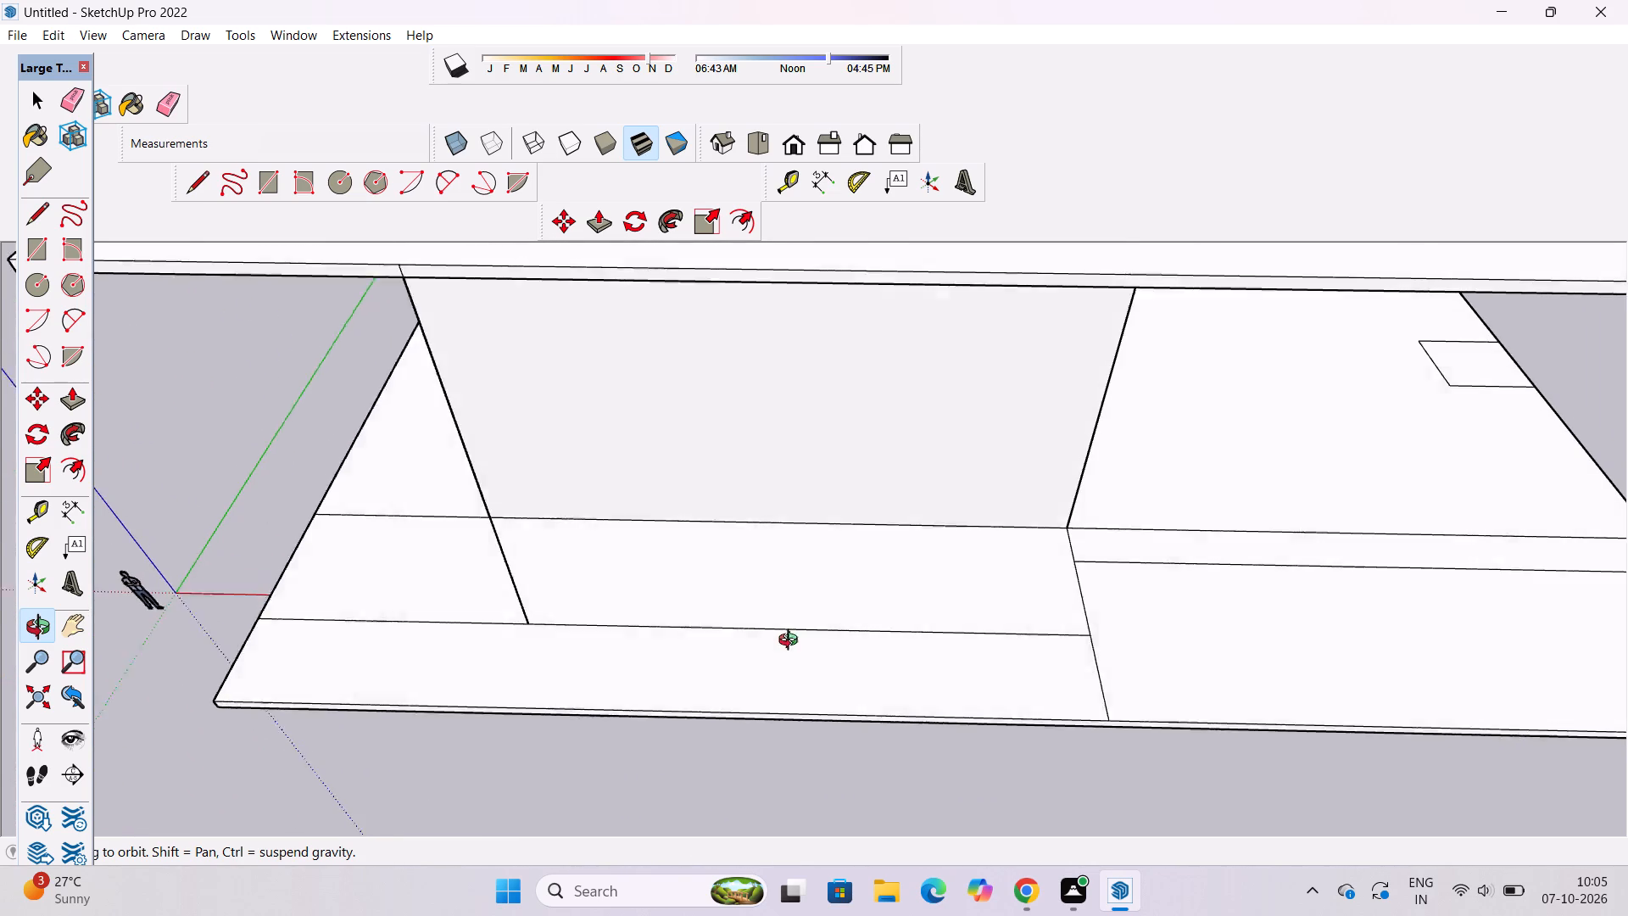
pyautogui.moveTo(792, 642); pyautogui.dragTo(798, 648)
# Place a guide 2' from the ground slab's long division line, offset toward the slab's outer long edge.
pyautogui.press('t')
pyautogui.scroll(-4, 774, 633)
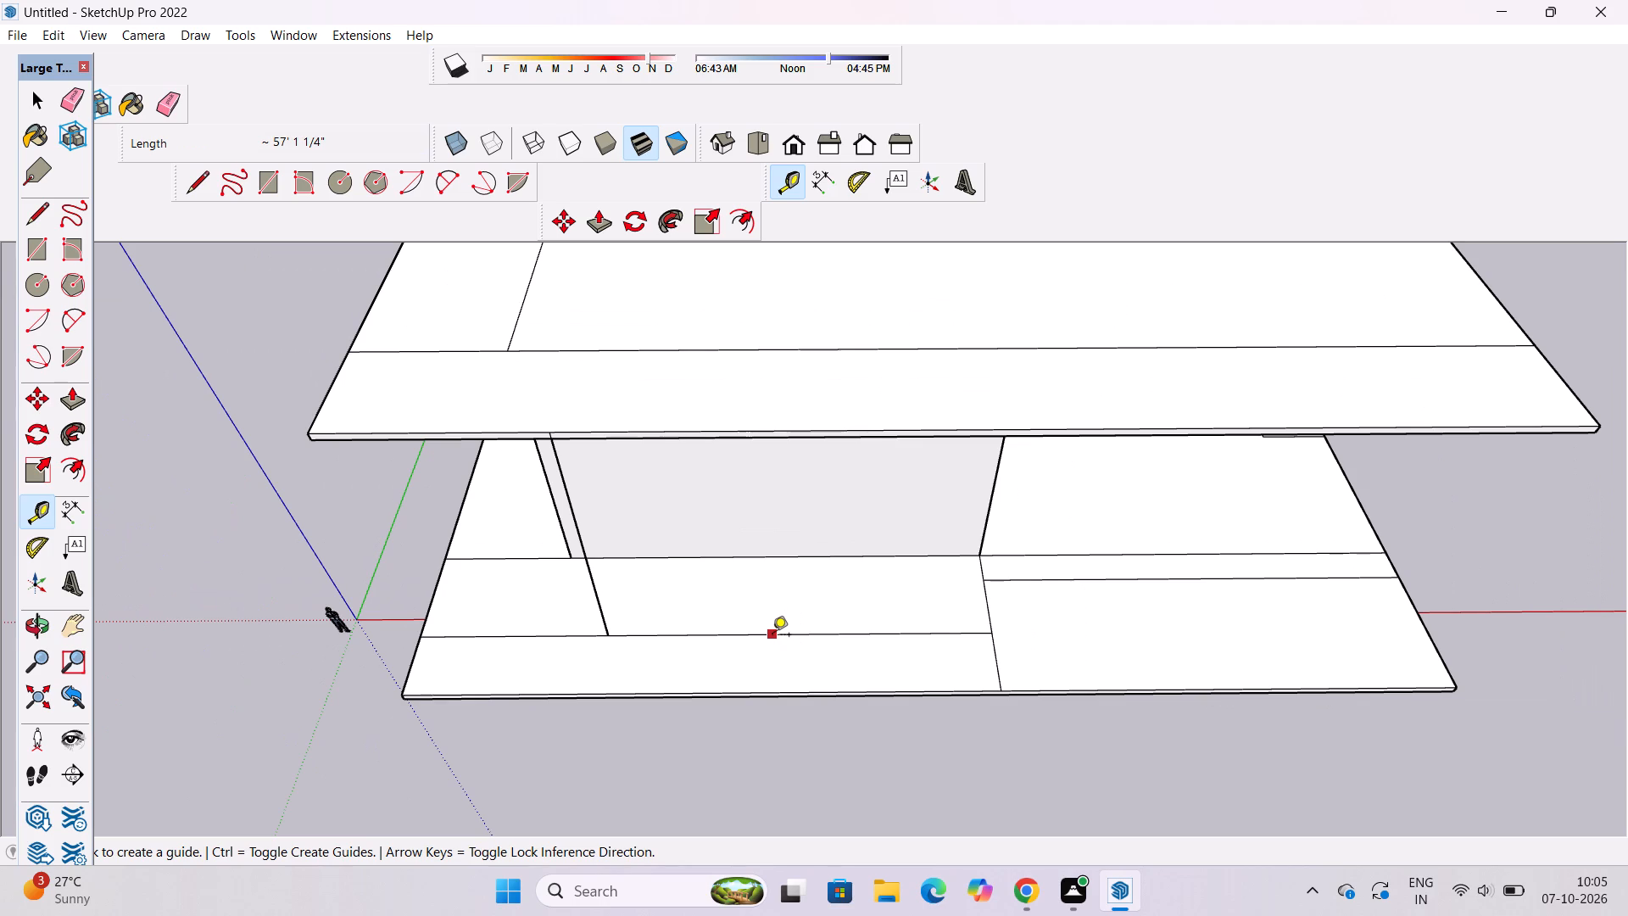
pyautogui.click(772, 634)
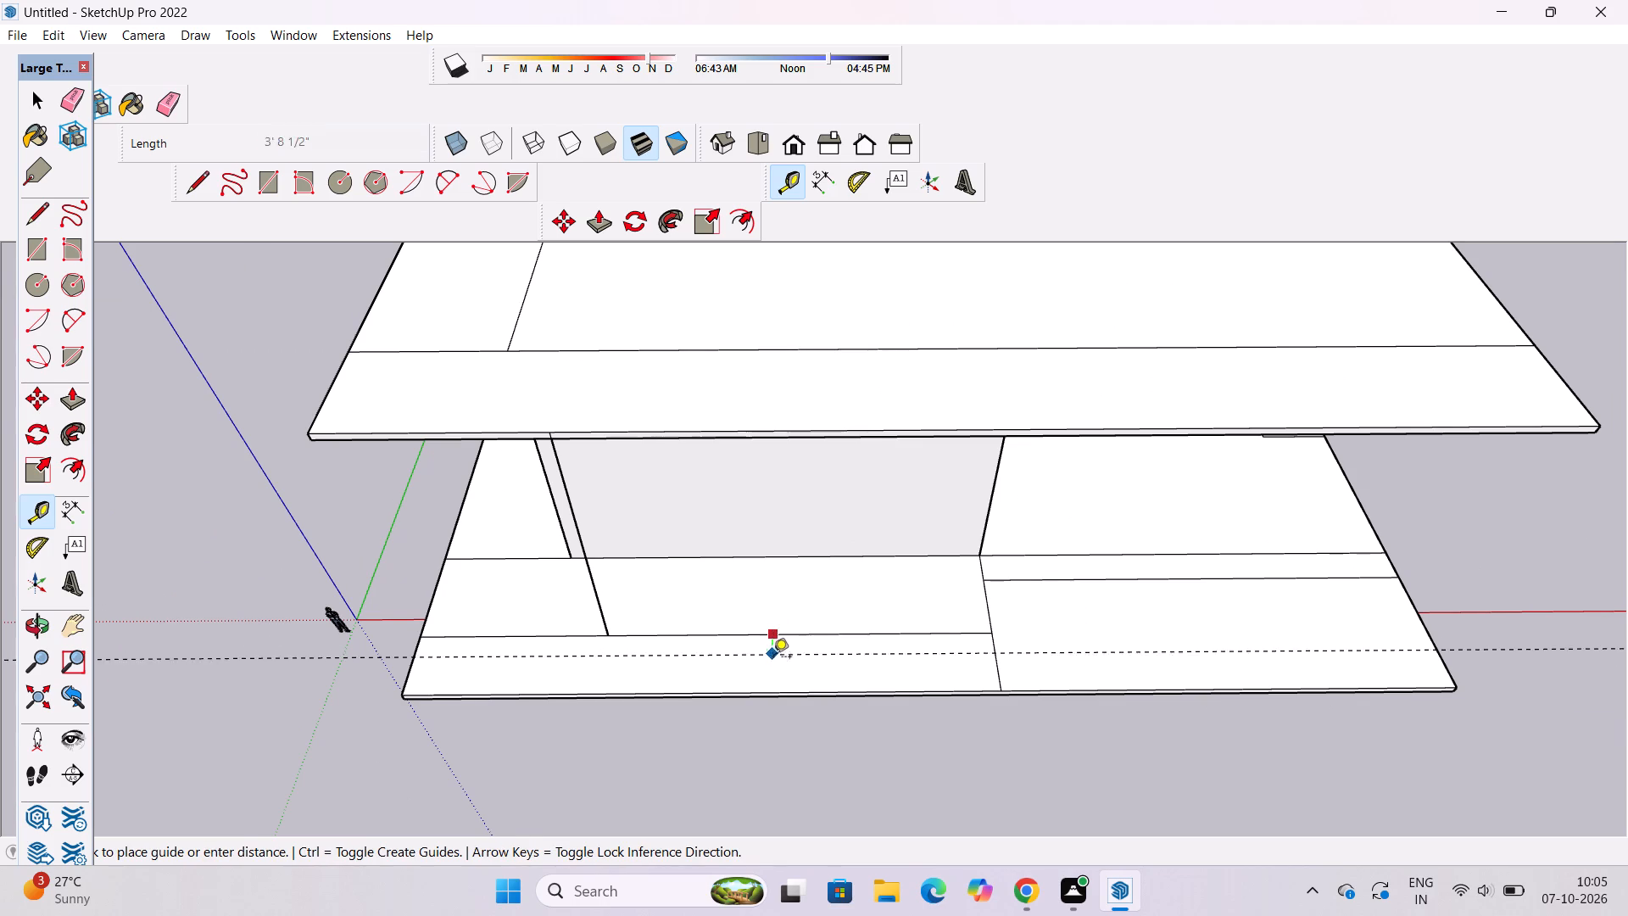
pyautogui.scroll(4, 772, 667)
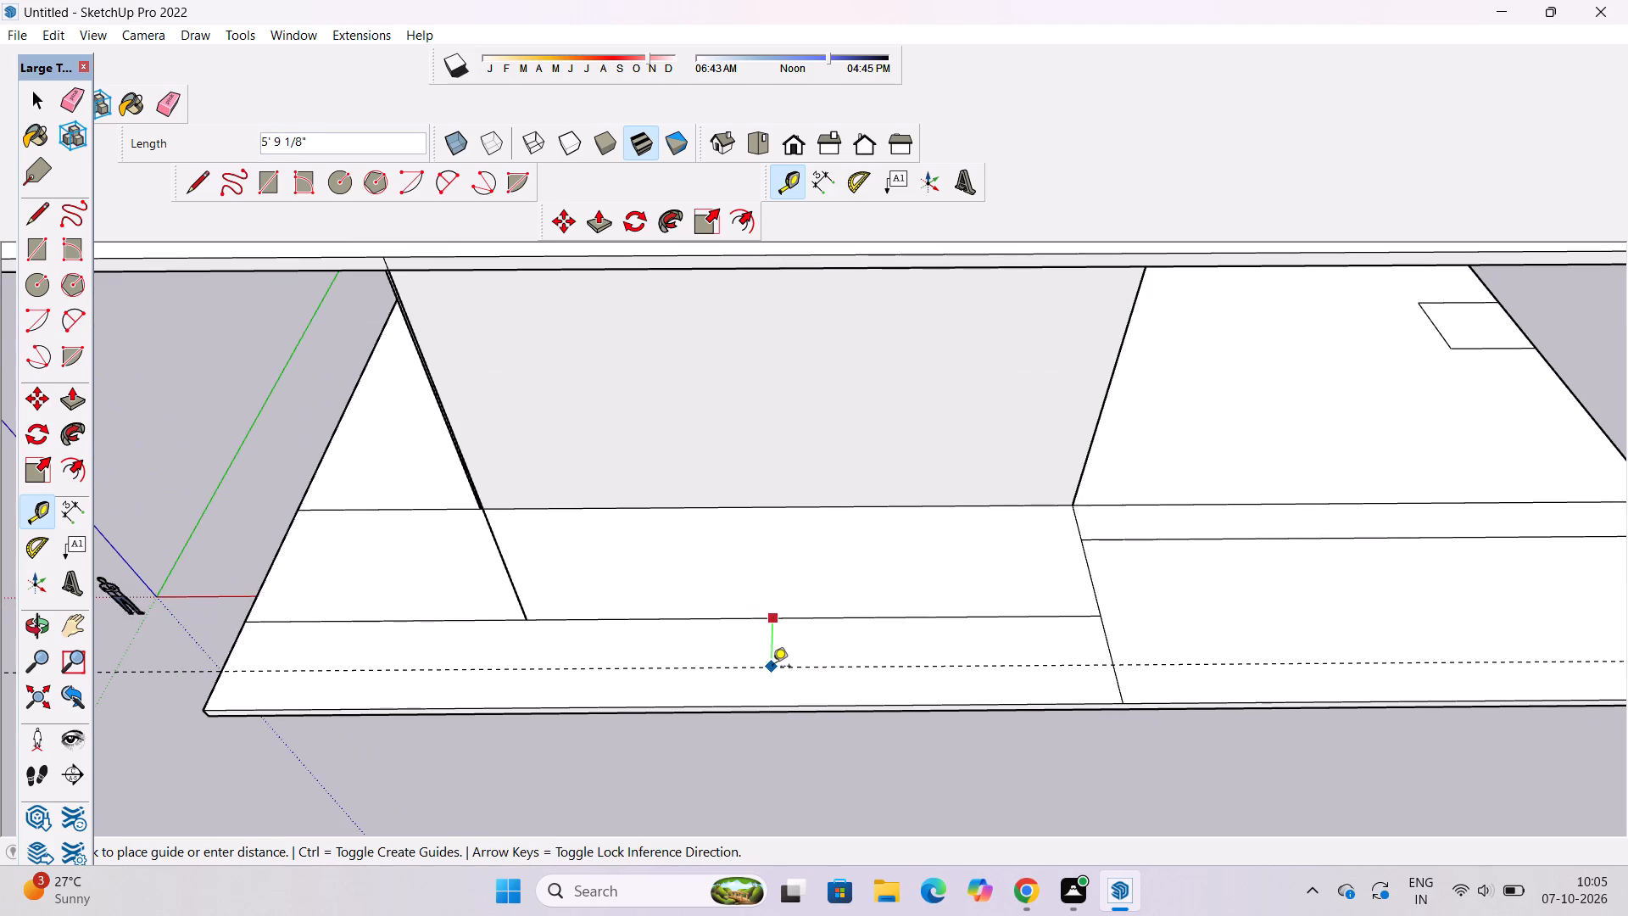
pyautogui.write("2'")
pyautogui.press('Return')
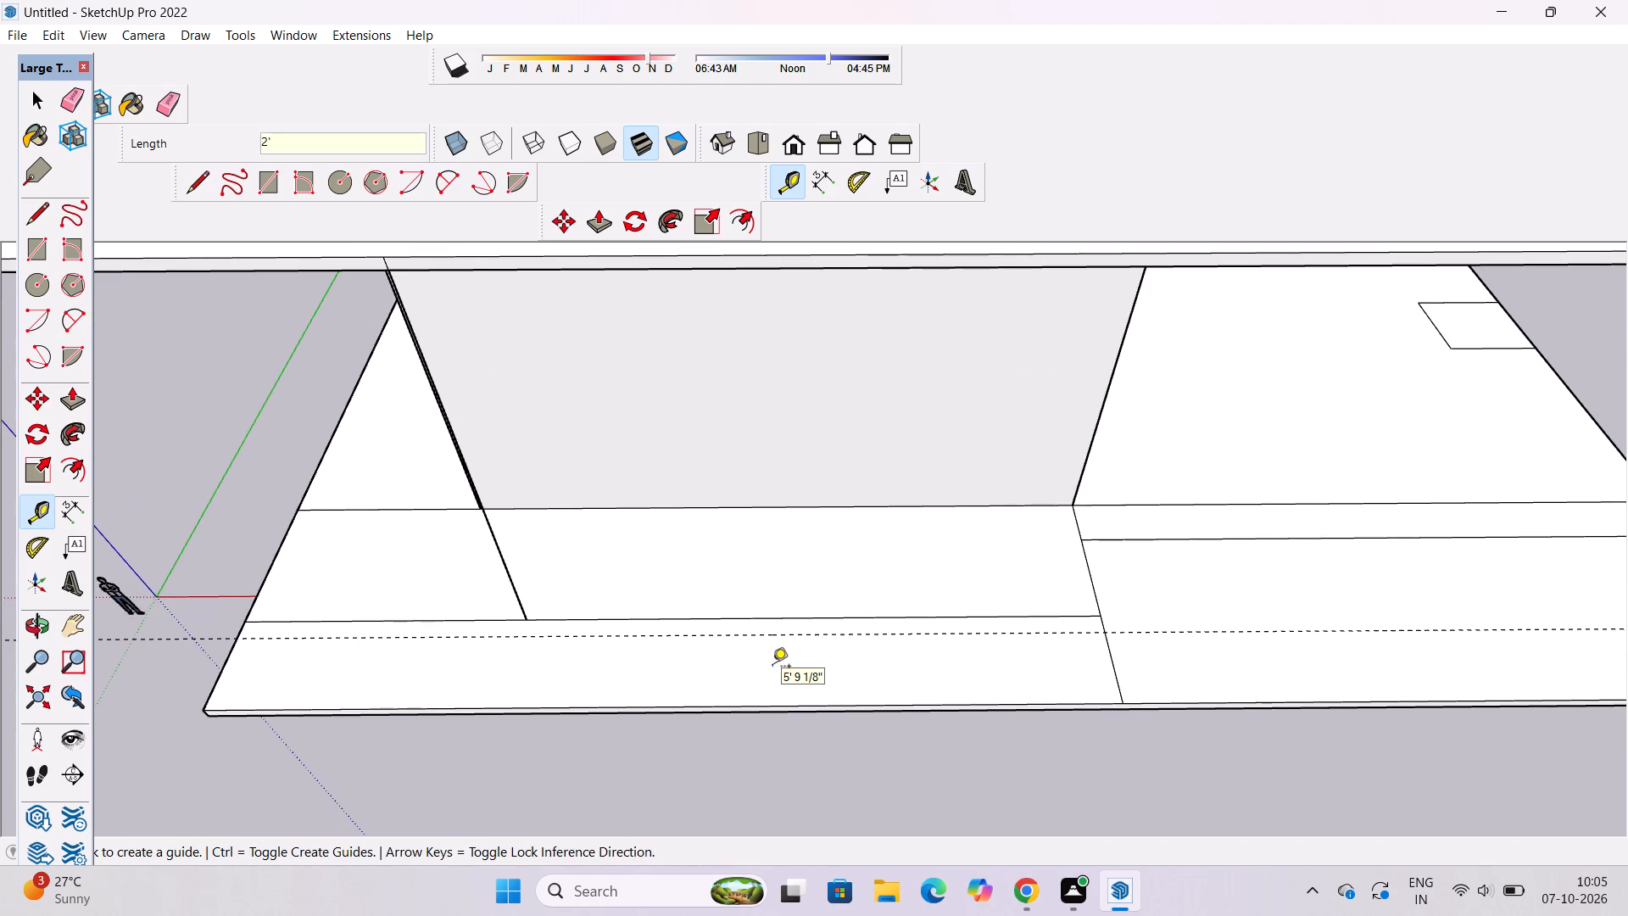
# Draw an 85' line along the guide from the cross line to the ground slab's short edge near the origin.
pyautogui.click(199, 182)
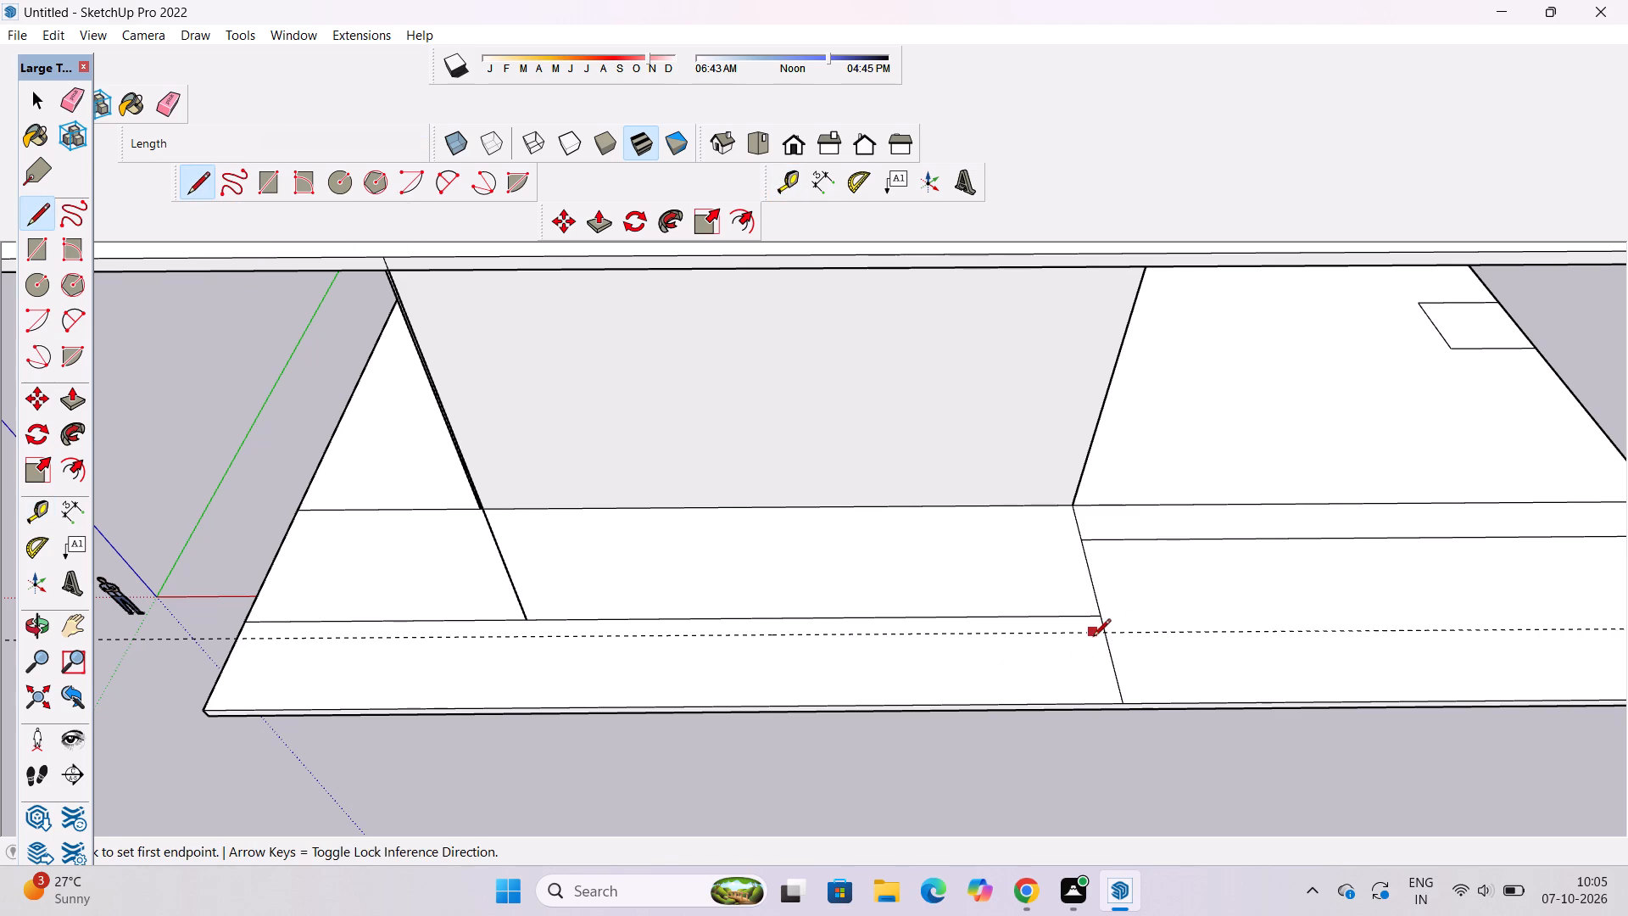
pyautogui.click(1105, 631)
pyautogui.scroll(-9, 1105, 631)
pyautogui.scroll(2, 971, 612)
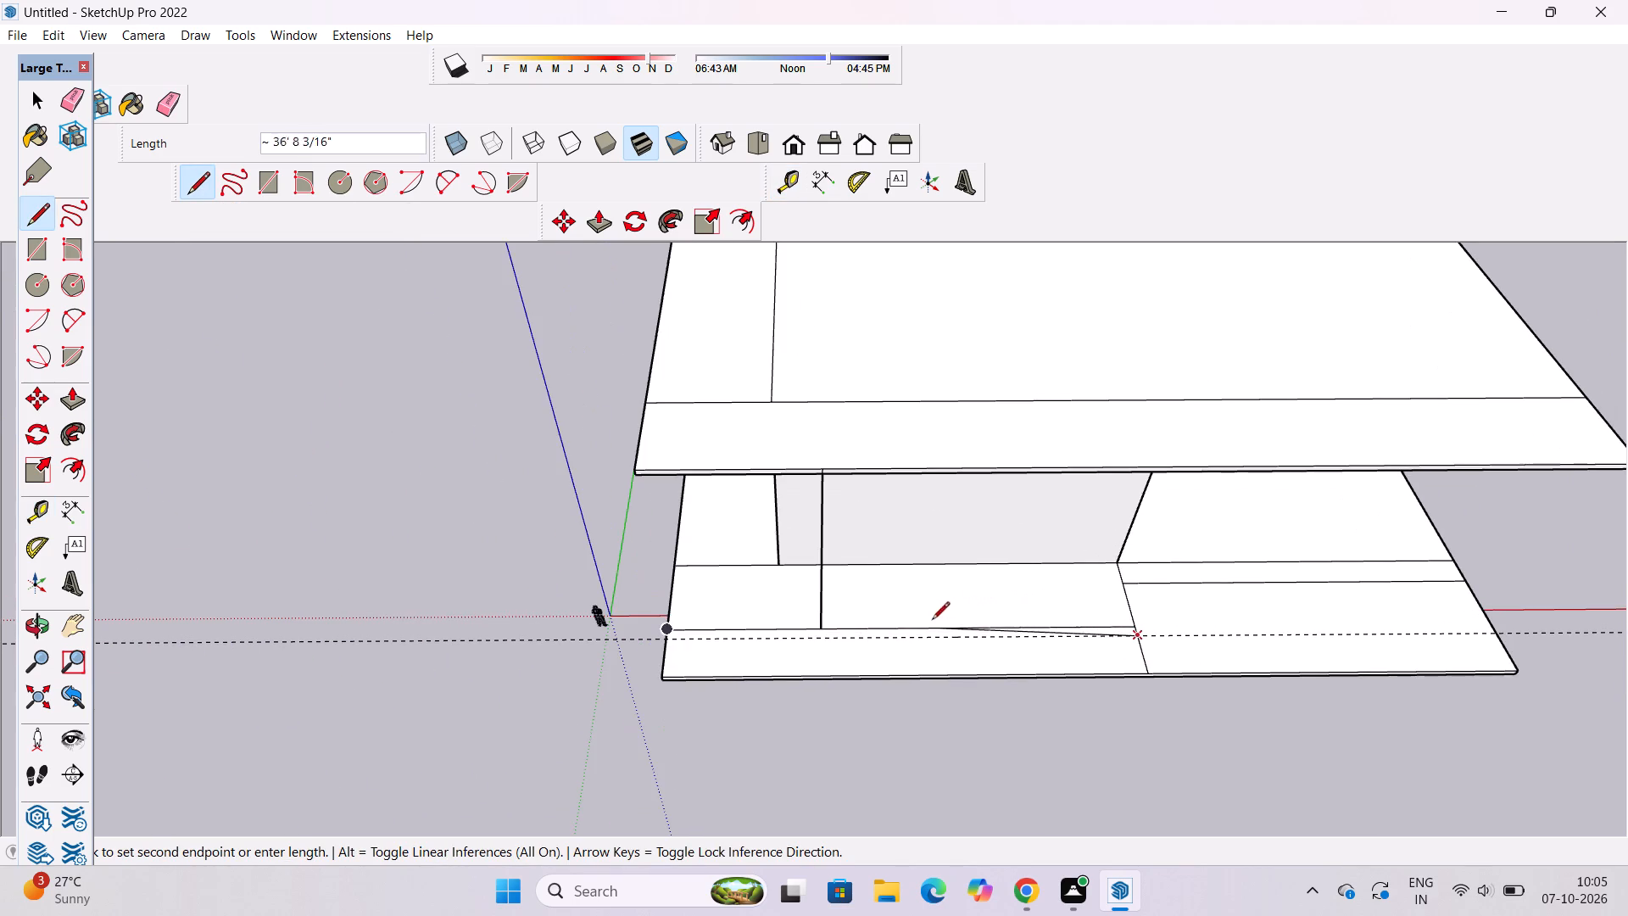
pyautogui.scroll(9, 681, 618)
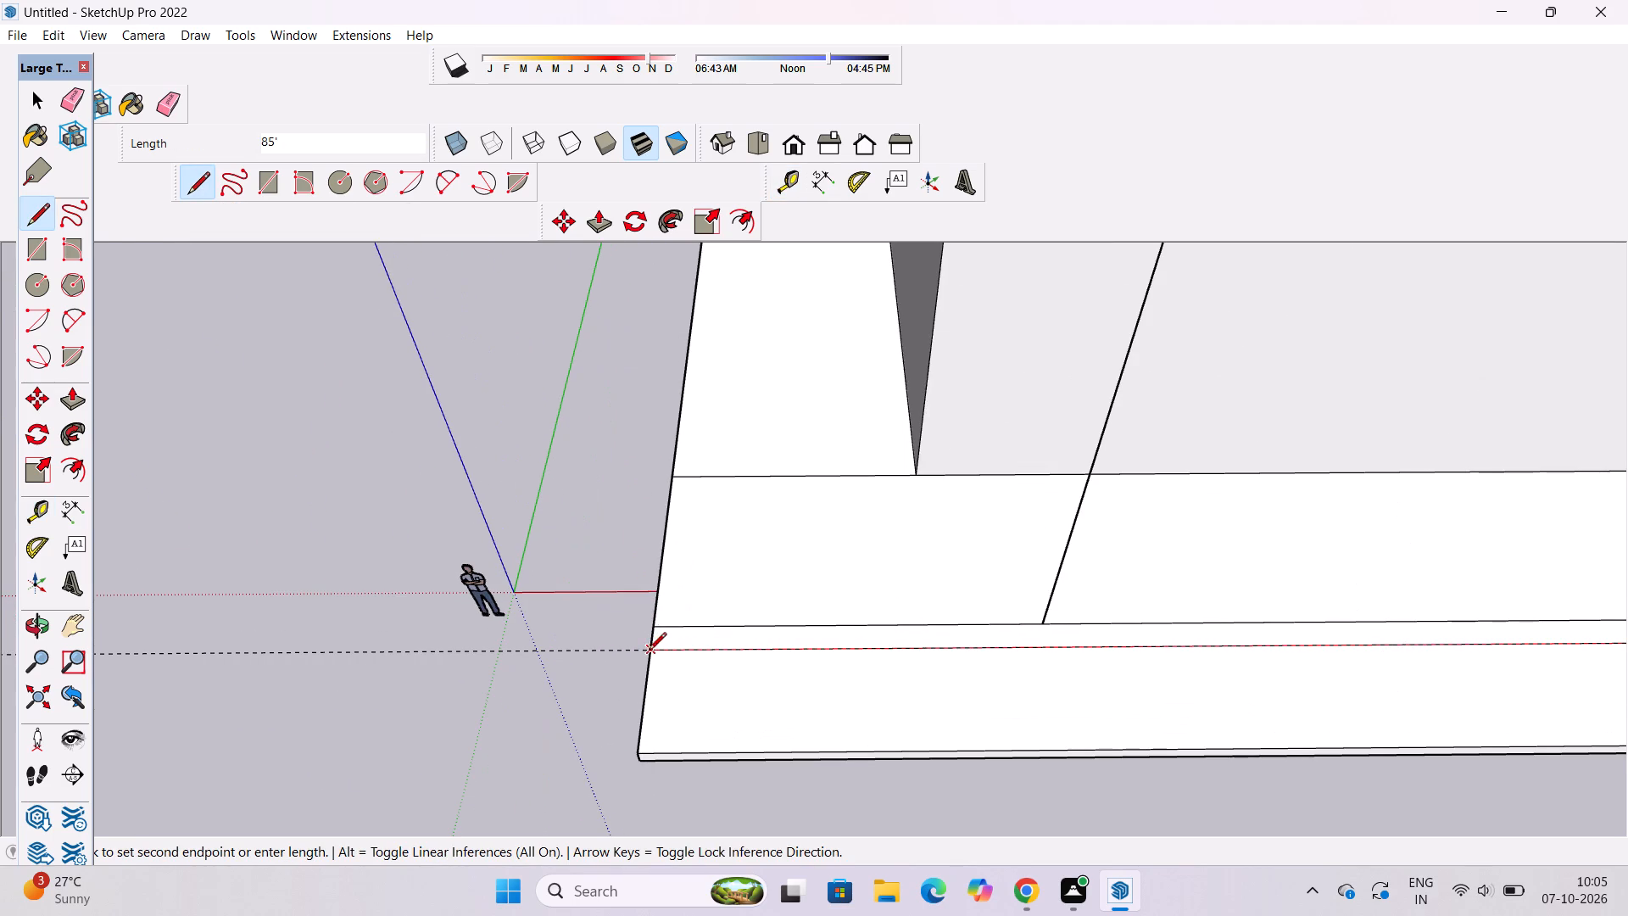
pyautogui.click(651, 651)
pyautogui.scroll(-5, 309, 604)
pyautogui.press('space')
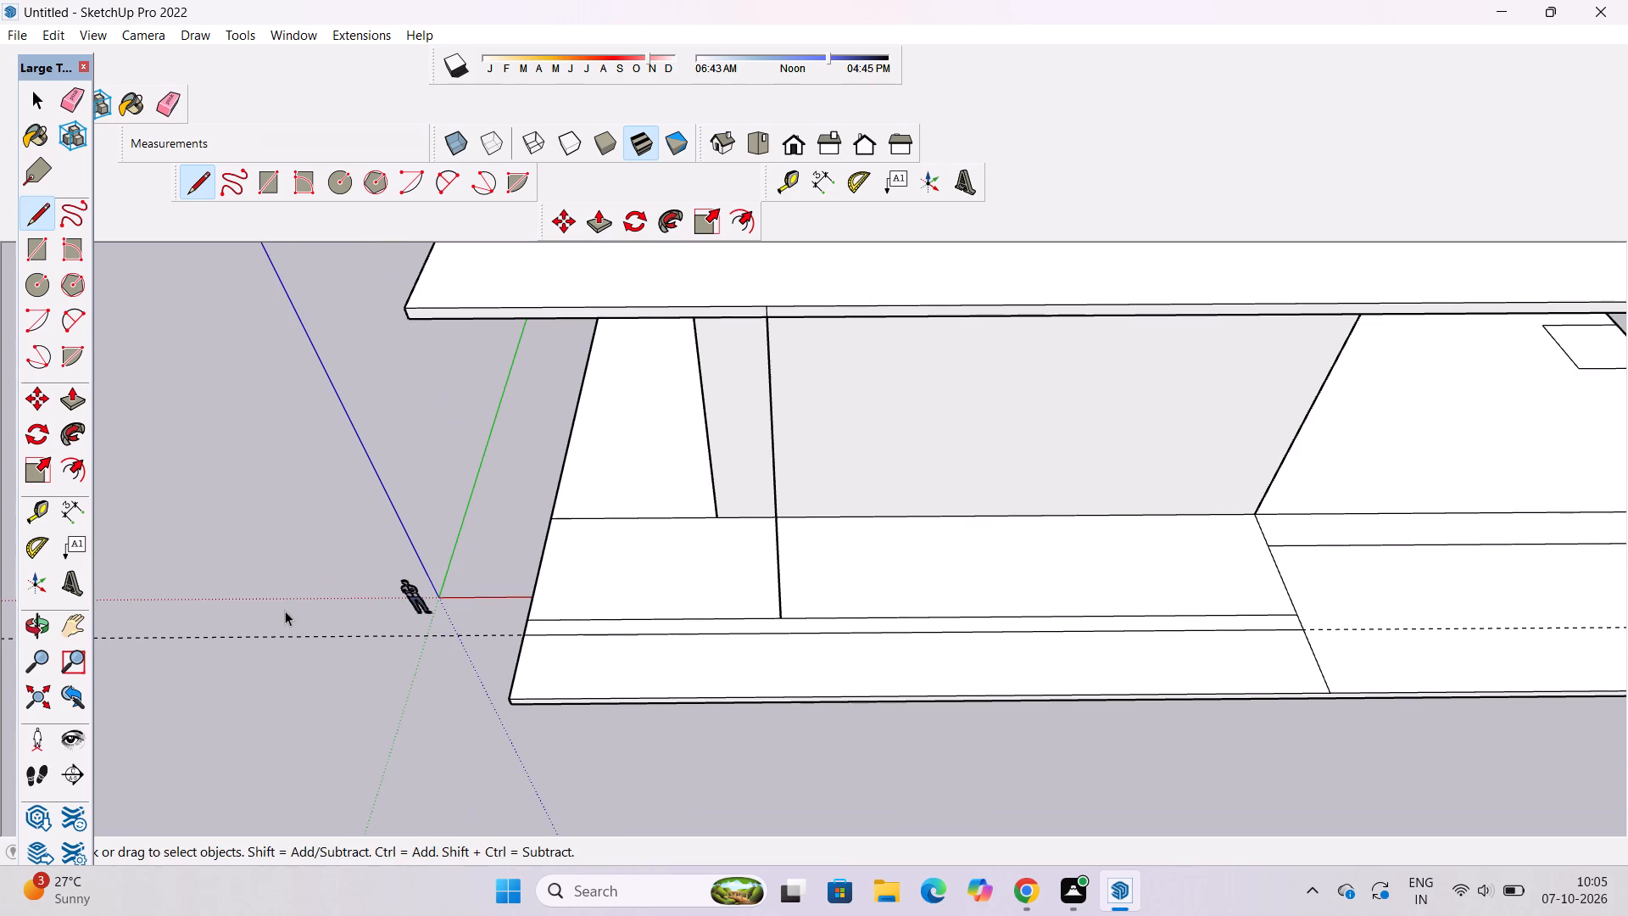
# Erase the guide running along the new line on the ground slab.
pyautogui.write('o')
pyautogui.moveTo(427, 619); pyautogui.dragTo(501, 615)
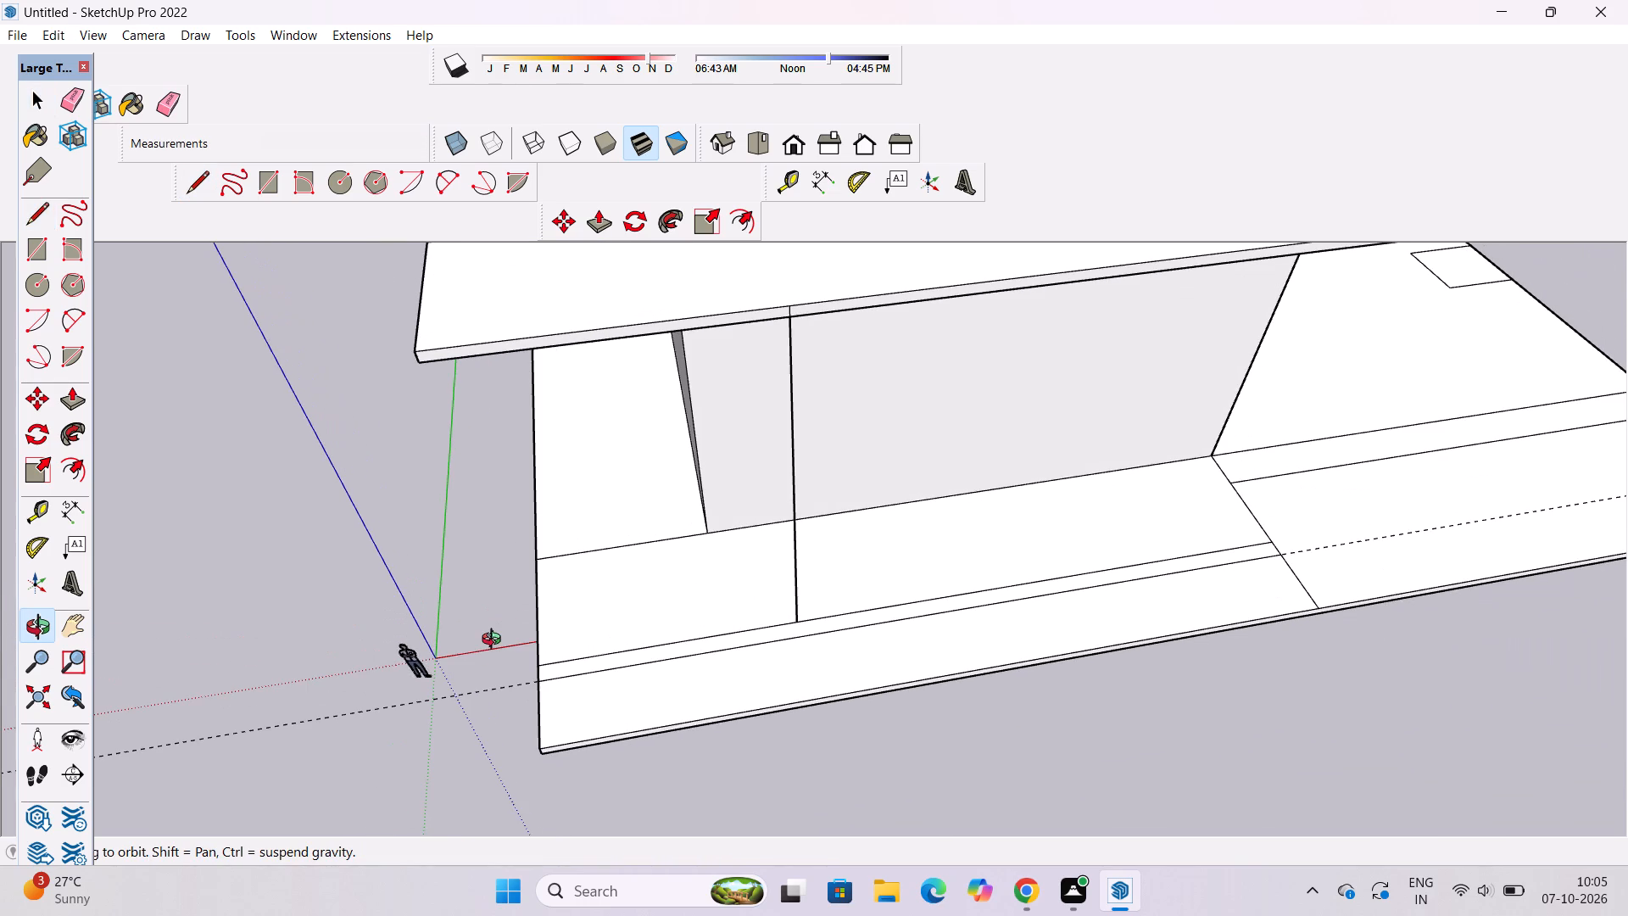
pyautogui.scroll(-3, 495, 641)
pyautogui.keyDown('shift'); pyautogui.moveTo(474, 666); pyautogui.dragTo(532, 667); pyautogui.keyUp('shift')
pyautogui.moveTo(509, 698); pyautogui.dragTo(523, 678)
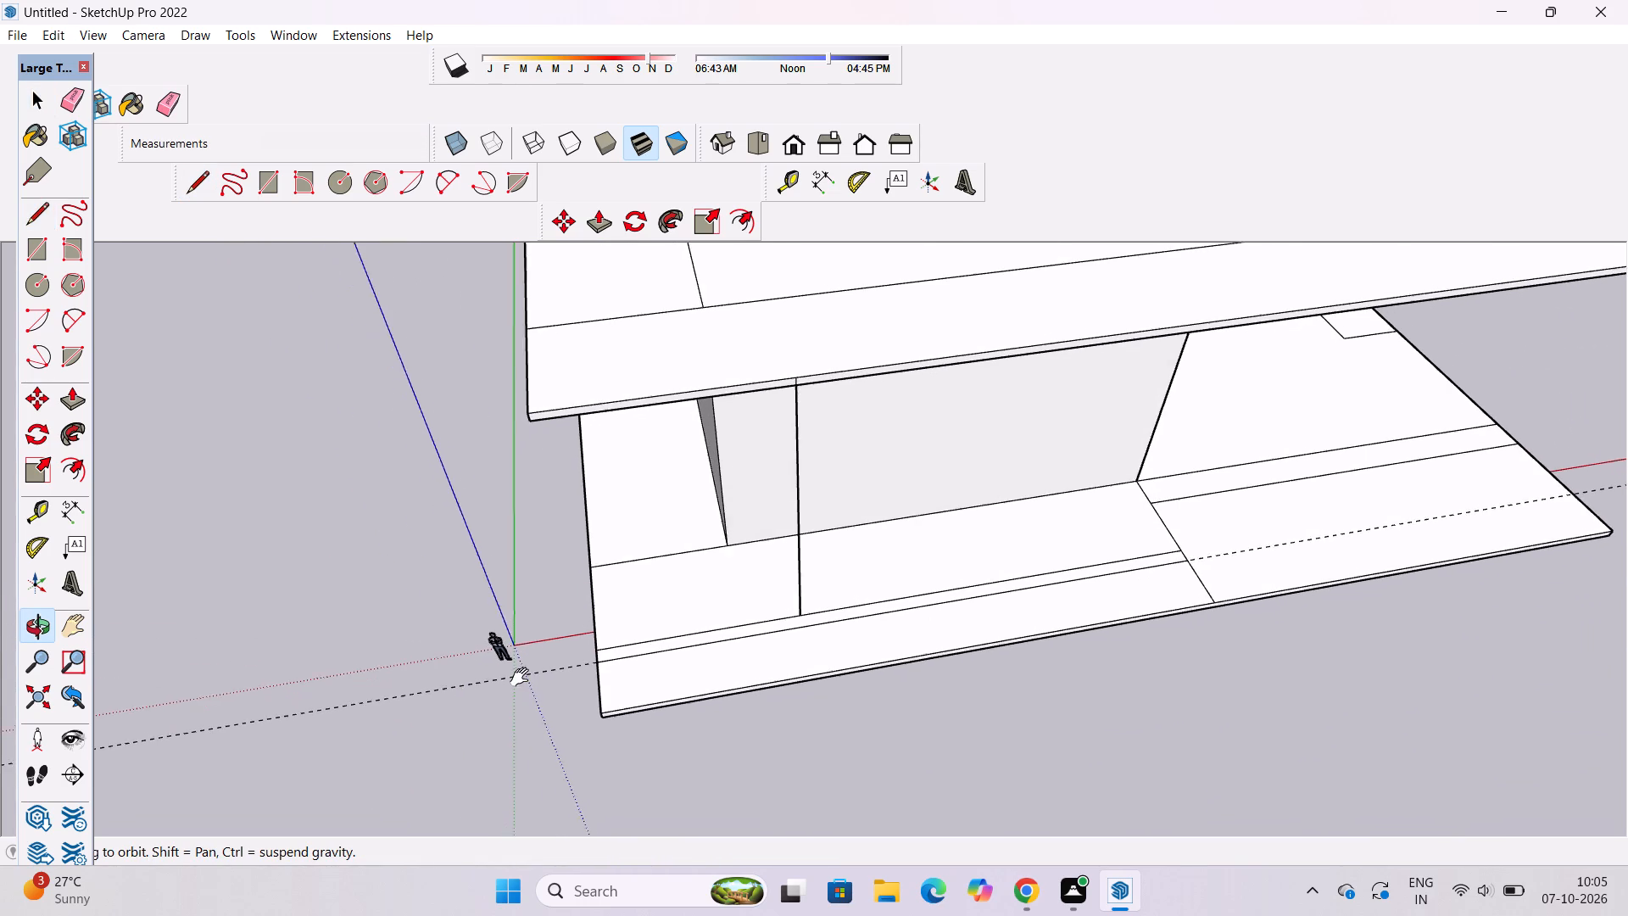
pyautogui.moveTo(523, 678); pyautogui.dragTo(527, 674)
pyautogui.press('e')
pyautogui.moveTo(462, 671); pyautogui.dragTo(460, 689)
pyautogui.scroll(-4, 309, 651)
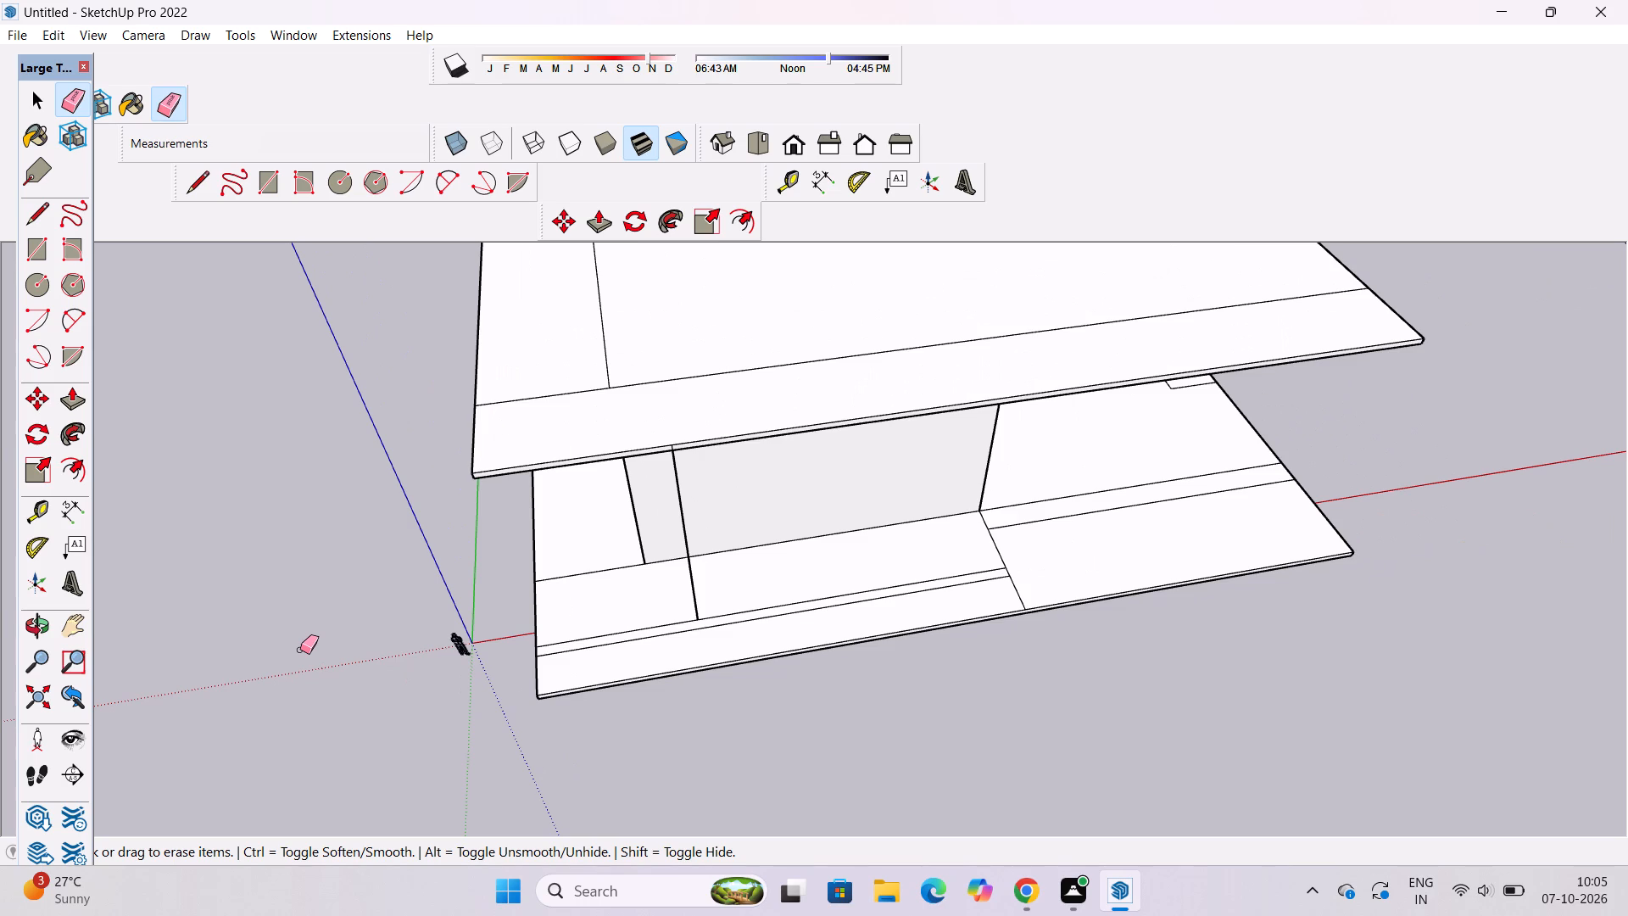
pyautogui.scroll(-2, 300, 650)
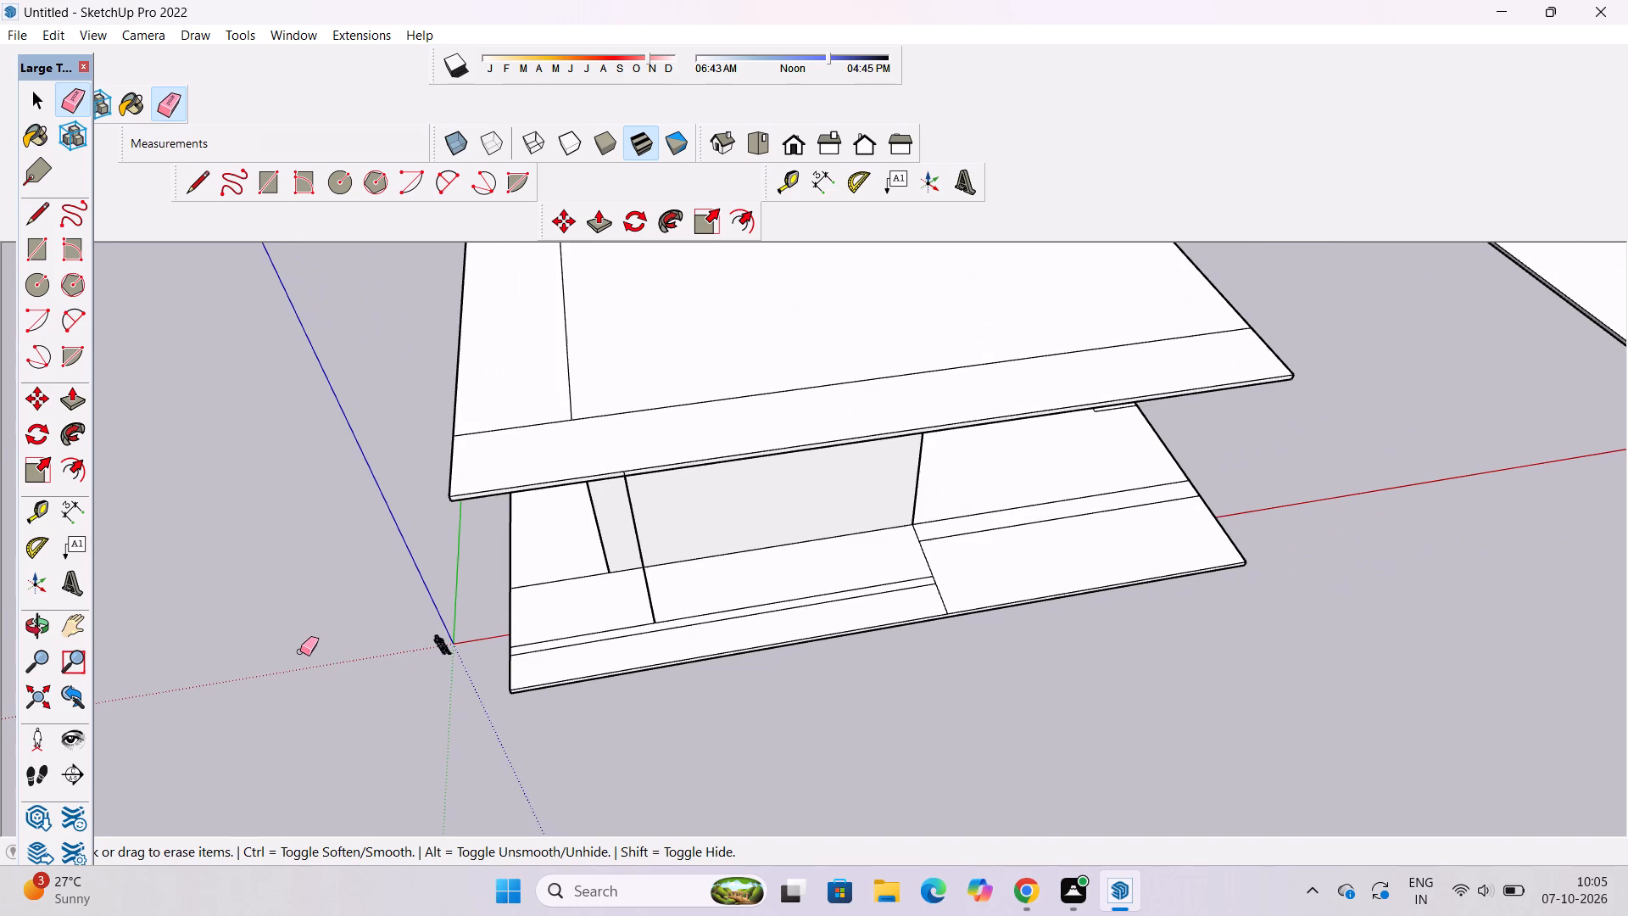
pyautogui.press('space')
# Push/Pull the narrow 2' strip on the ground slab upward to the upper overhang slab to form a front wall.
pyautogui.write('o')
pyautogui.keyDown('shift'); pyautogui.moveTo(668, 643); pyautogui.dragTo(644, 673); pyautogui.keyUp('shift')
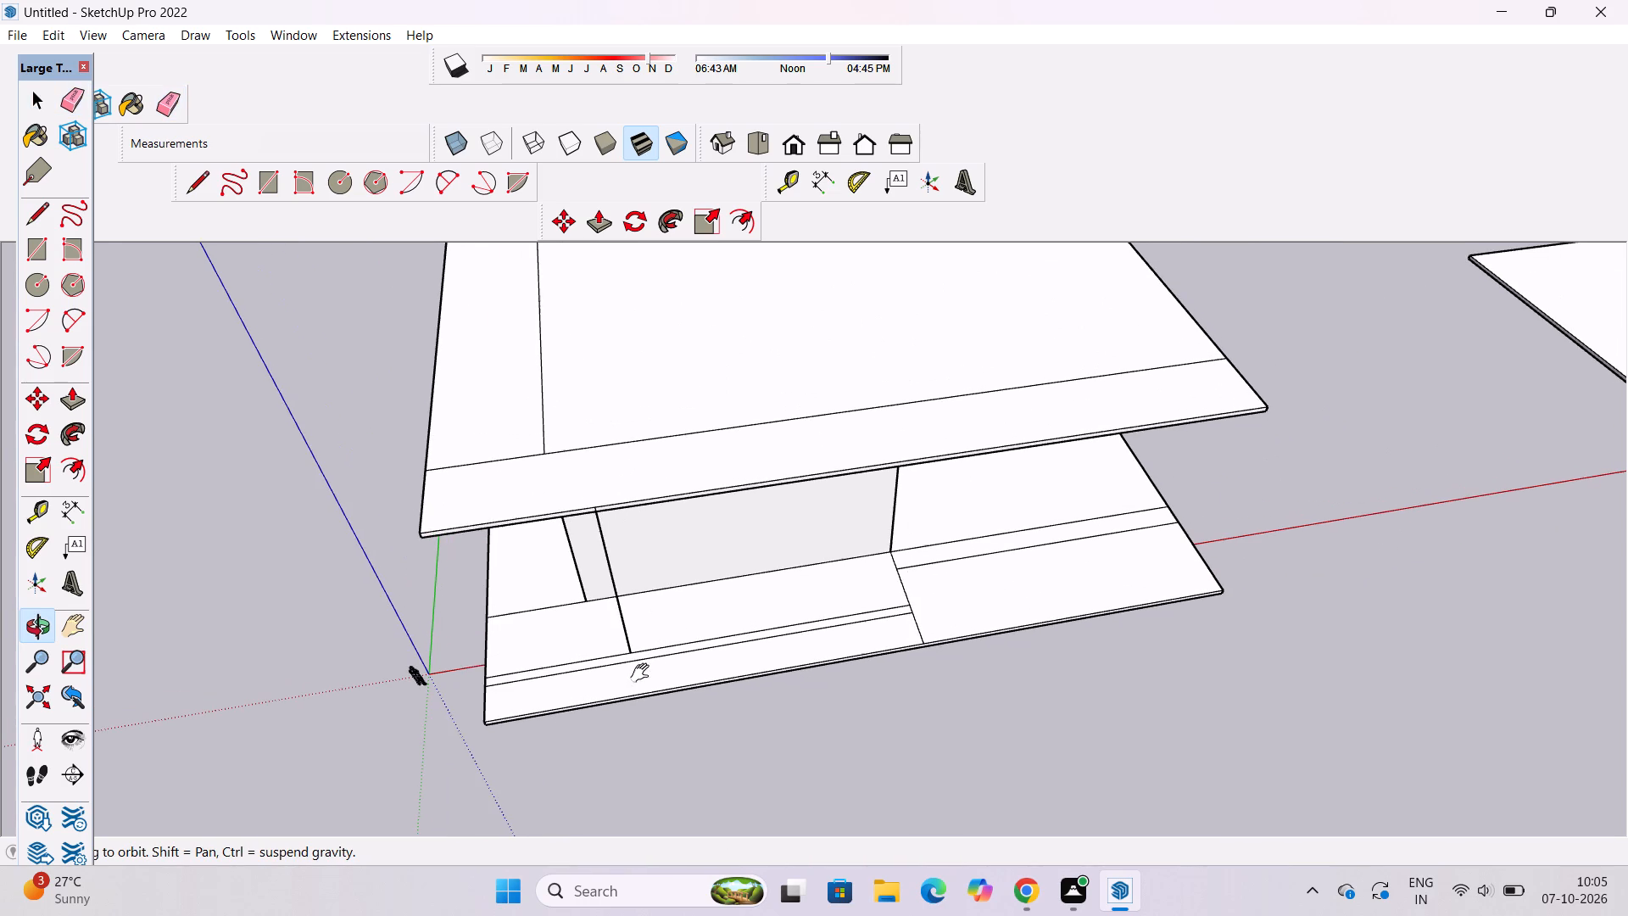
pyautogui.moveTo(575, 687); pyautogui.dragTo(583, 654)
pyautogui.moveTo(563, 662); pyautogui.dragTo(585, 651)
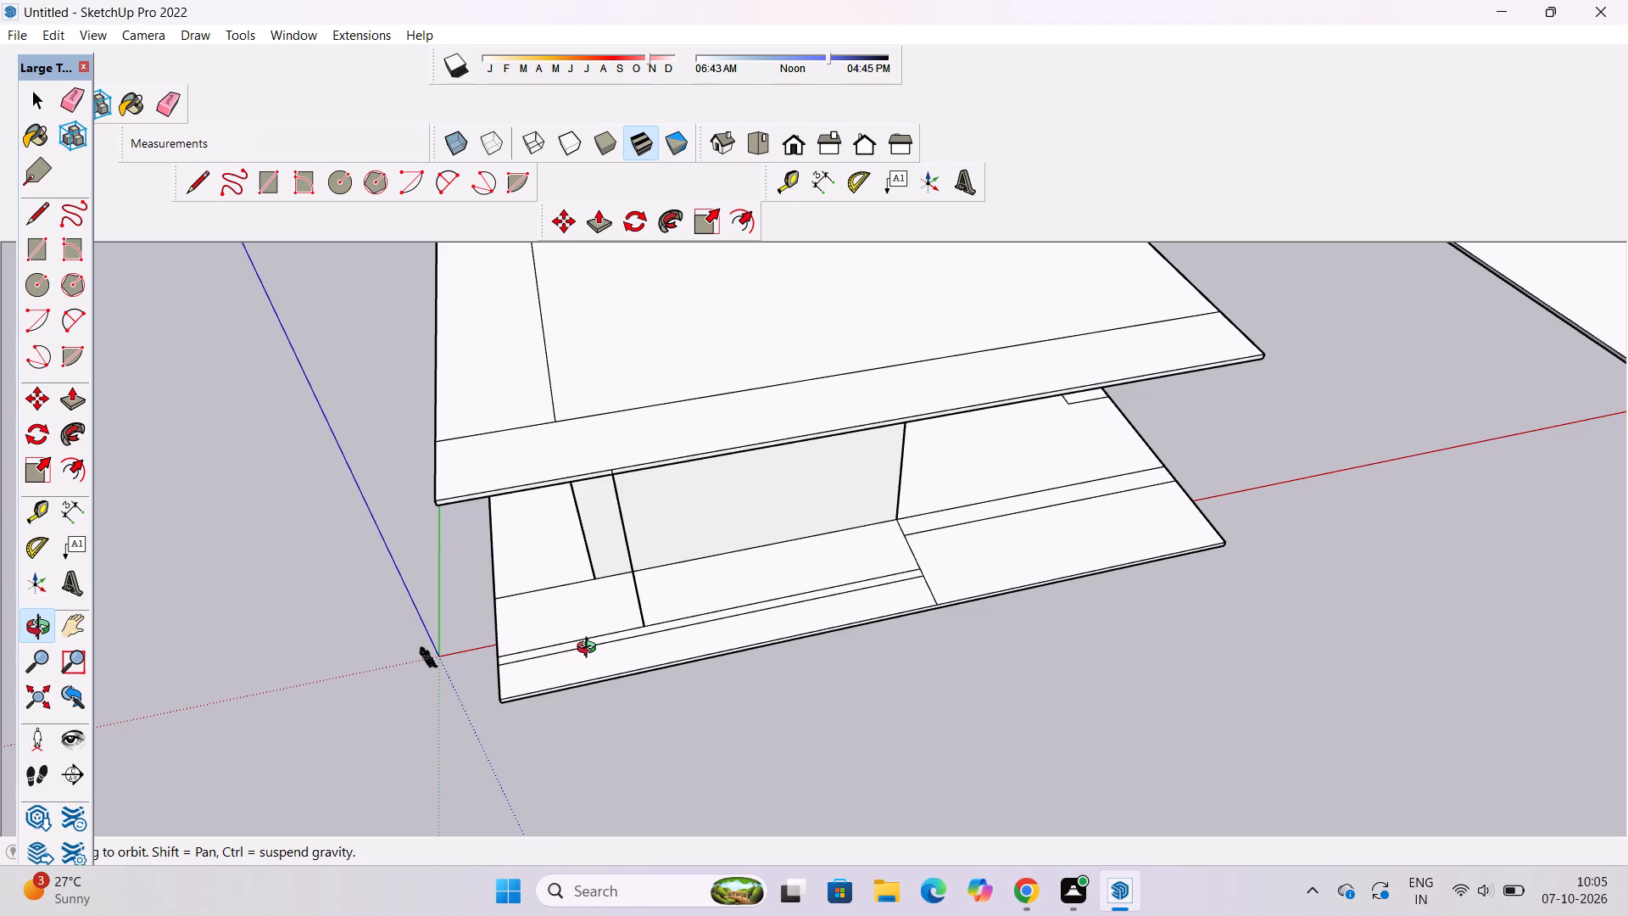
pyautogui.scroll(-3, 590, 650)
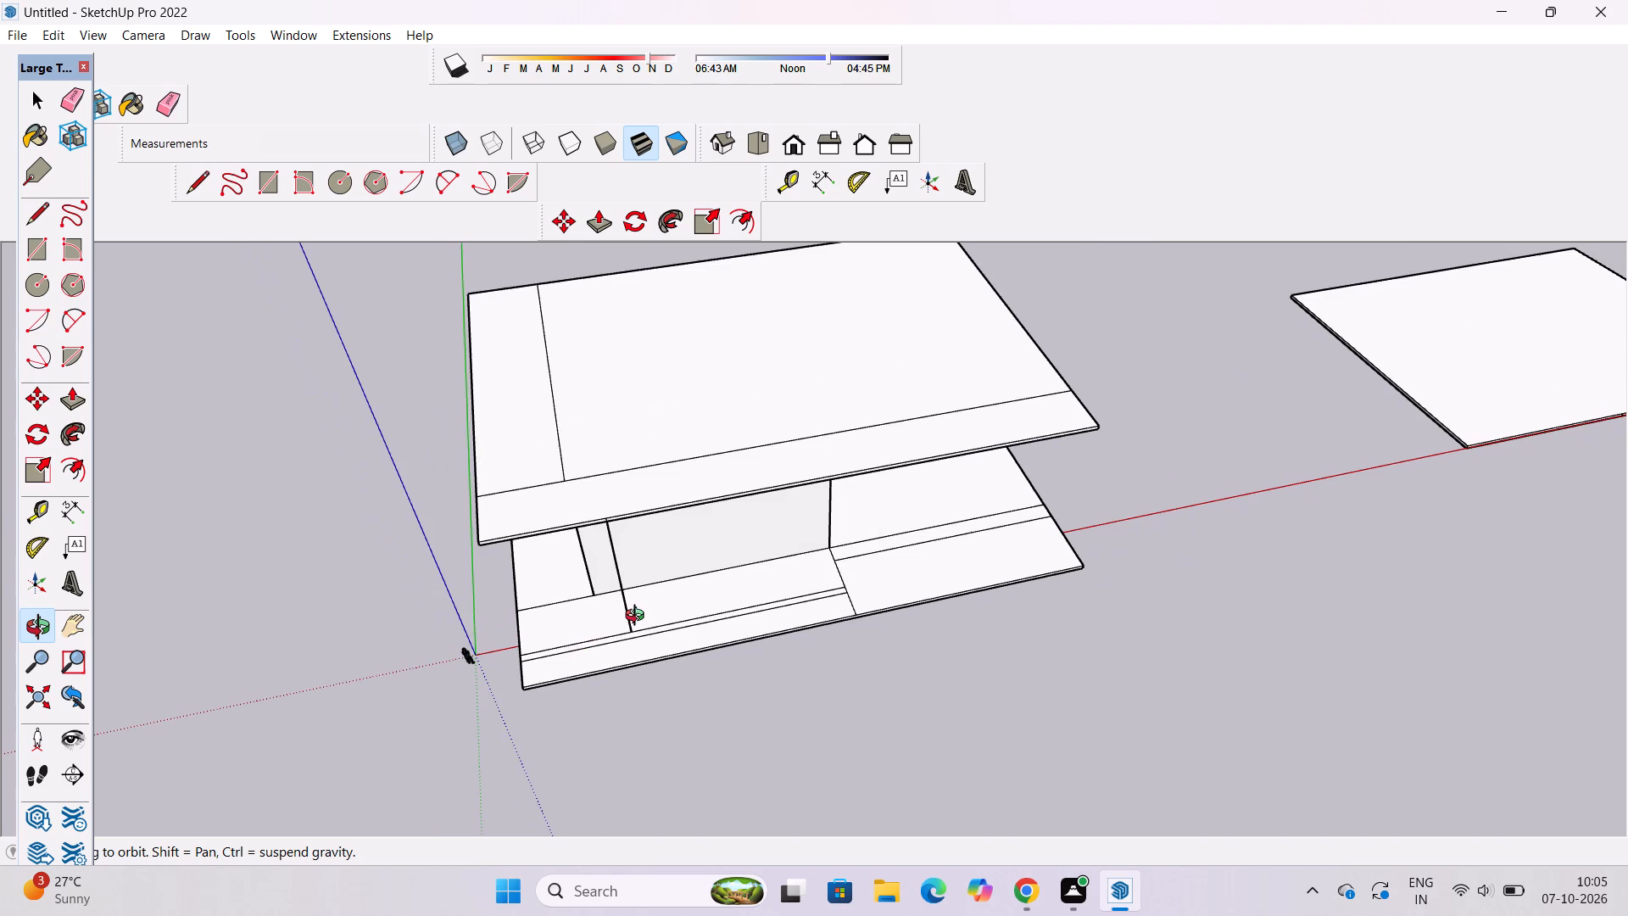
pyautogui.scroll(-4, 638, 617)
pyautogui.moveTo(604, 645); pyautogui.dragTo(672, 679)
pyautogui.scroll(3, 658, 671)
pyautogui.keyDown('shift'); pyautogui.moveTo(658, 667); pyautogui.dragTo(644, 682); pyautogui.keyUp('shift')
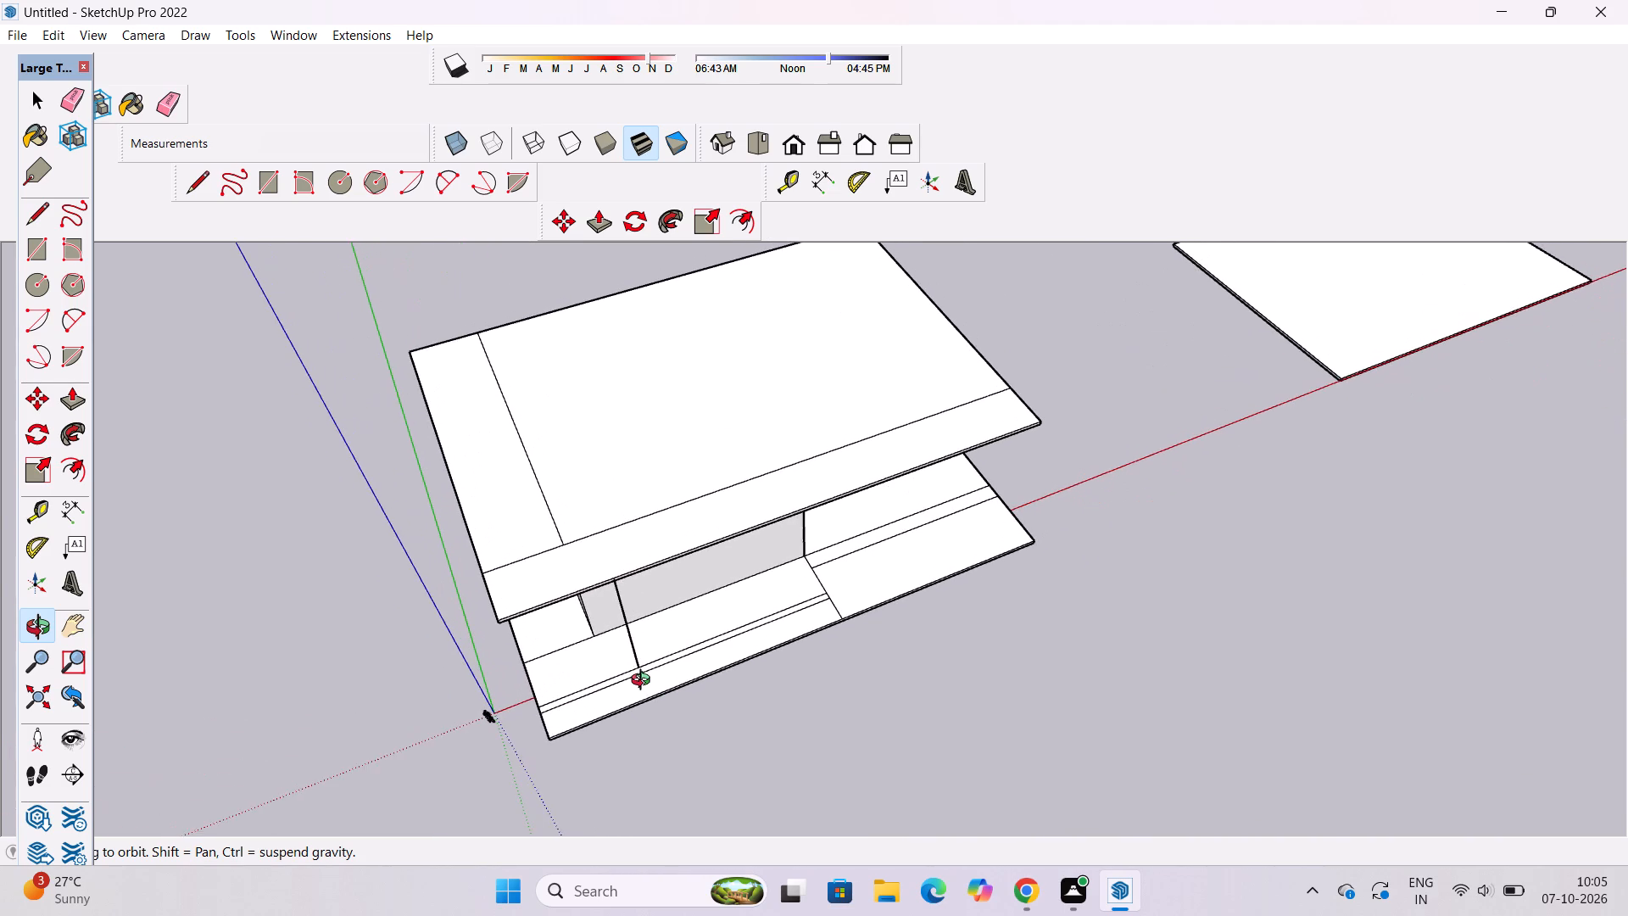
pyautogui.click(644, 682)
pyautogui.keyDown('shift'); pyautogui.moveTo(639, 689); pyautogui.dragTo(646, 679); pyautogui.keyUp('shift')
pyautogui.moveTo(644, 680); pyautogui.dragTo(668, 675)
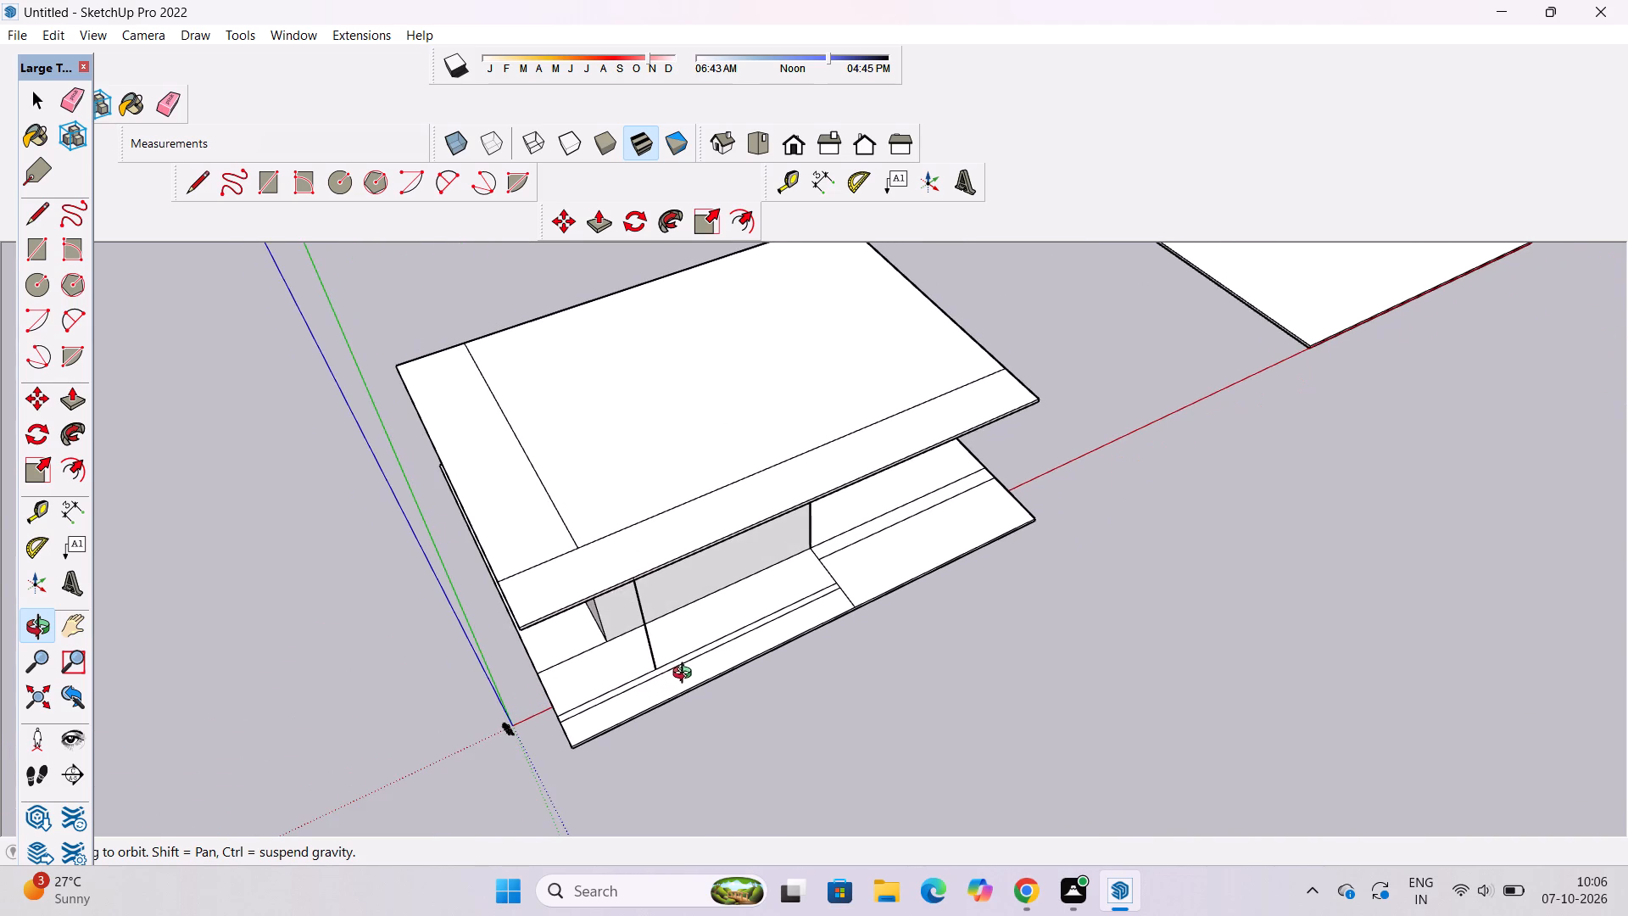
pyautogui.keyDown('shift'); pyautogui.moveTo(678, 684); pyautogui.dragTo(676, 657); pyautogui.keyUp('shift')
pyautogui.moveTo(676, 654); pyautogui.dragTo(703, 647)
pyautogui.scroll(8, 705, 647)
pyautogui.keyDown('shift'); pyautogui.moveTo(705, 647); pyautogui.dragTo(737, 681); pyautogui.keyUp('shift')
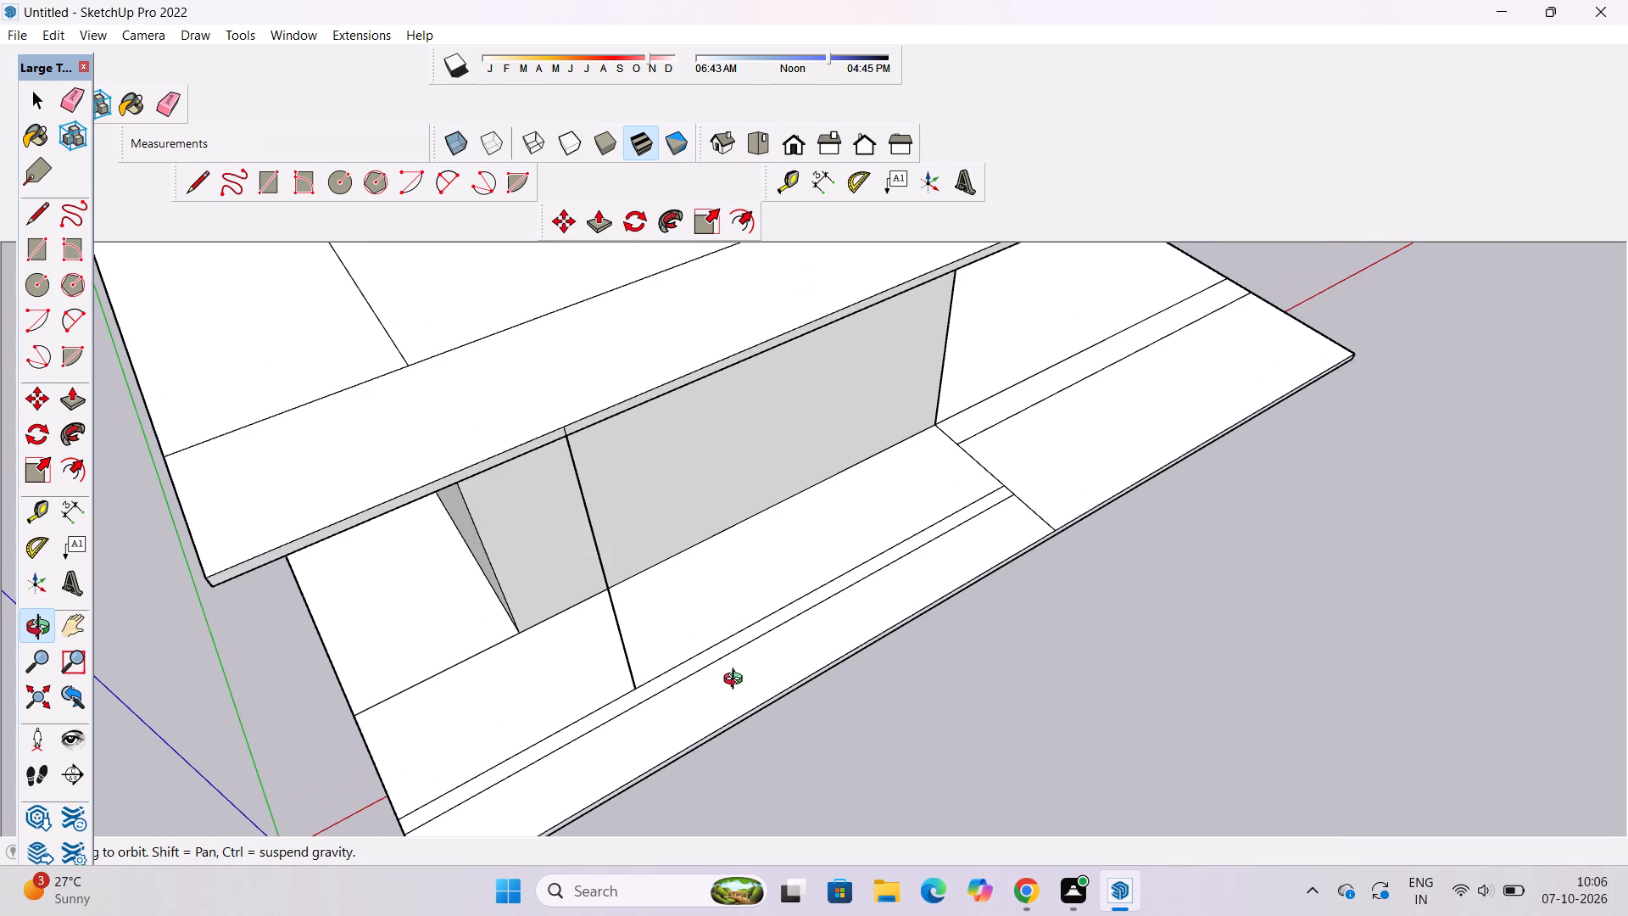
pyautogui.press('p')
pyautogui.scroll(-5, 715, 616)
pyautogui.click(673, 659)
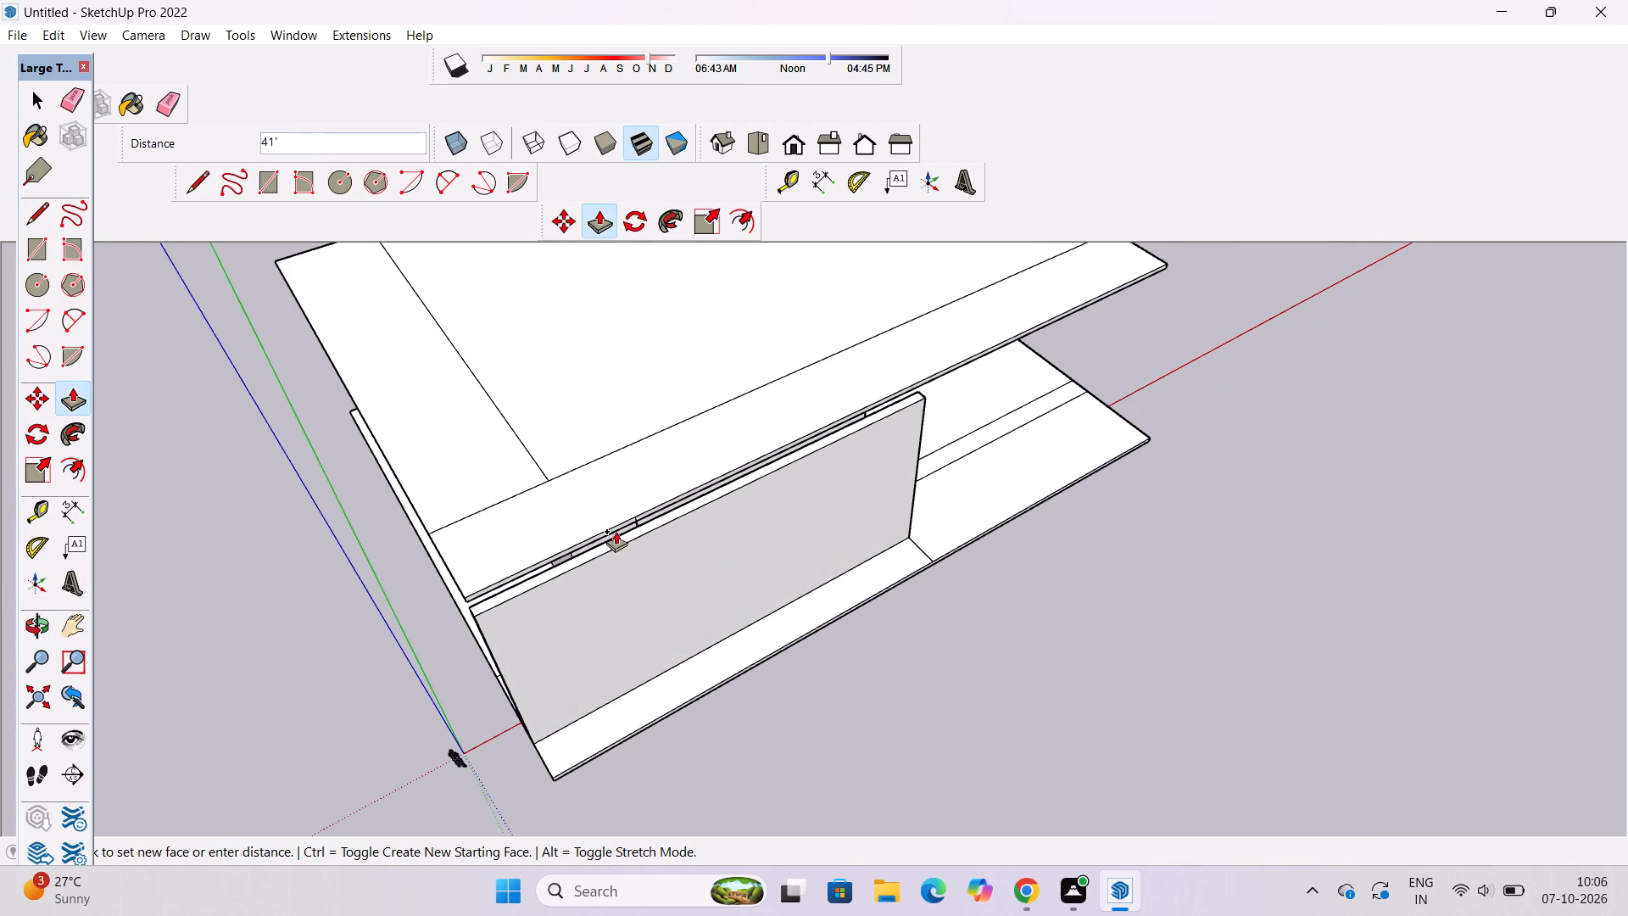
pyautogui.click(619, 525)
pyautogui.press('space')
pyautogui.write('o')
pyautogui.moveTo(548, 666); pyautogui.dragTo(629, 598)
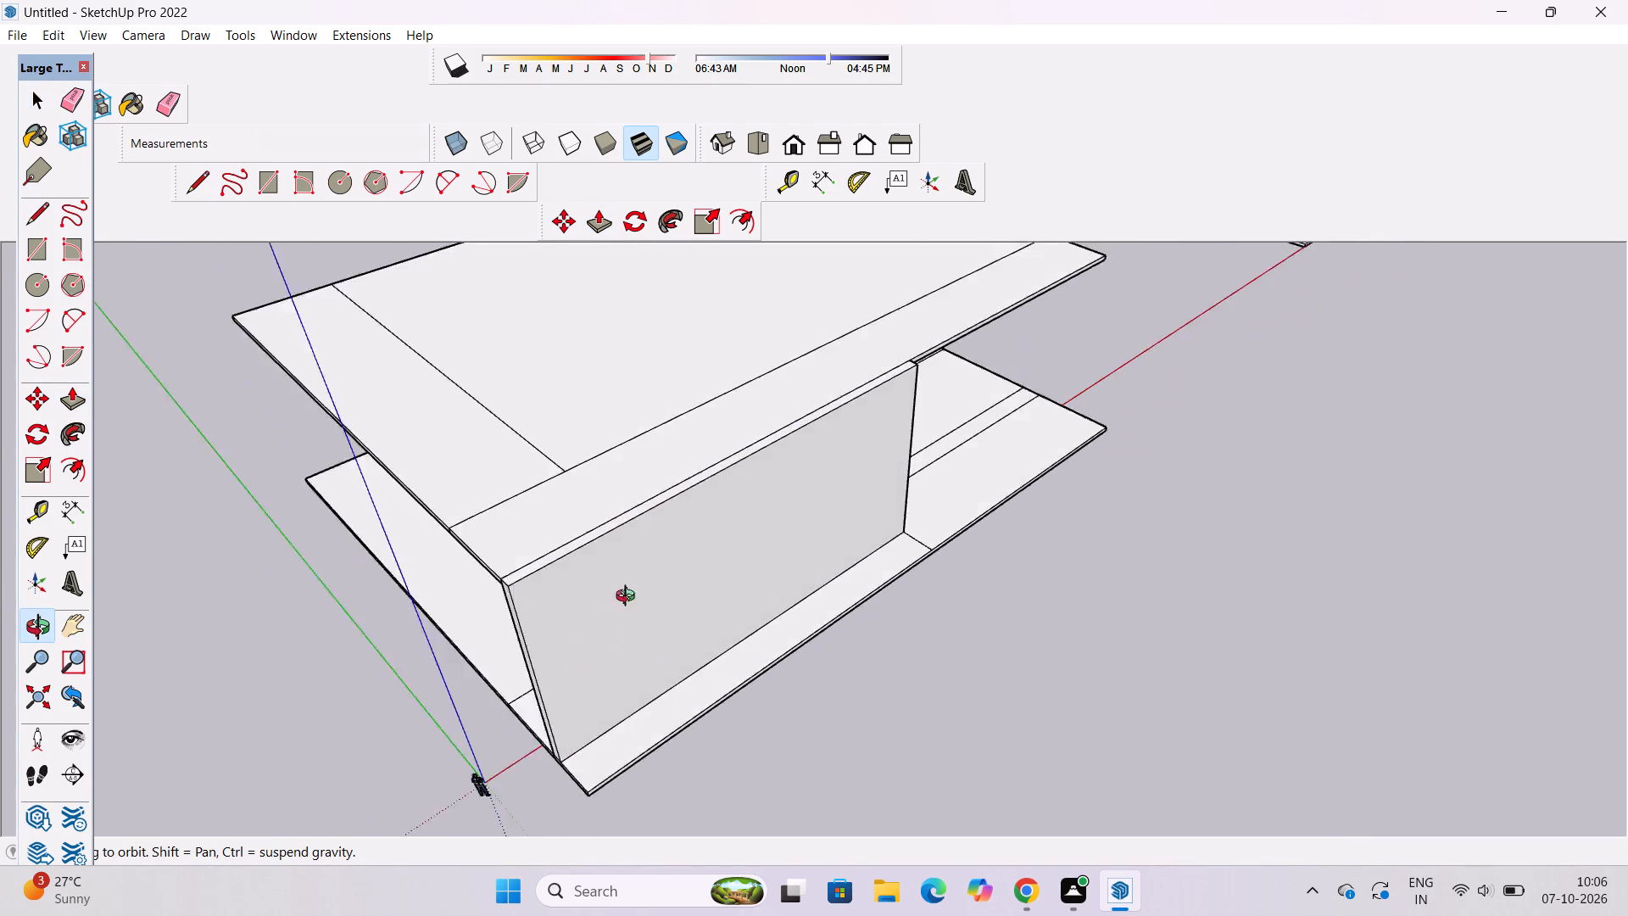
# Examine the raised front wall and the open short end beneath the upper overhang near the origin.
pyautogui.moveTo(629, 598); pyautogui.dragTo(888, 422)
pyautogui.moveTo(888, 422); pyautogui.dragTo(820, 483)
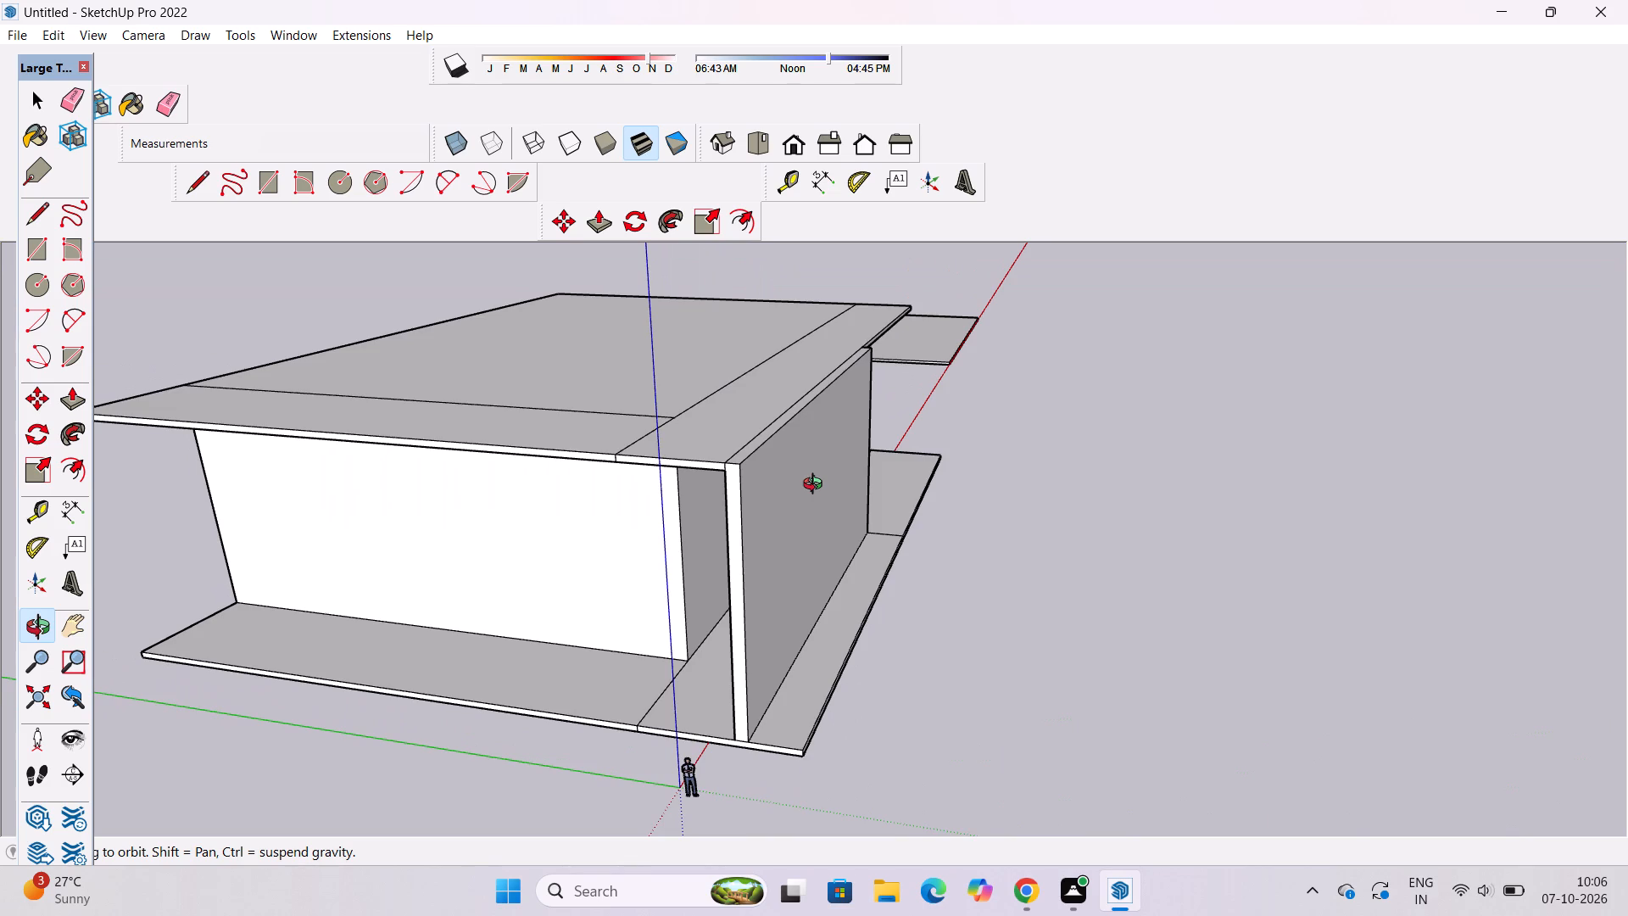
pyautogui.scroll(-8, 817, 486)
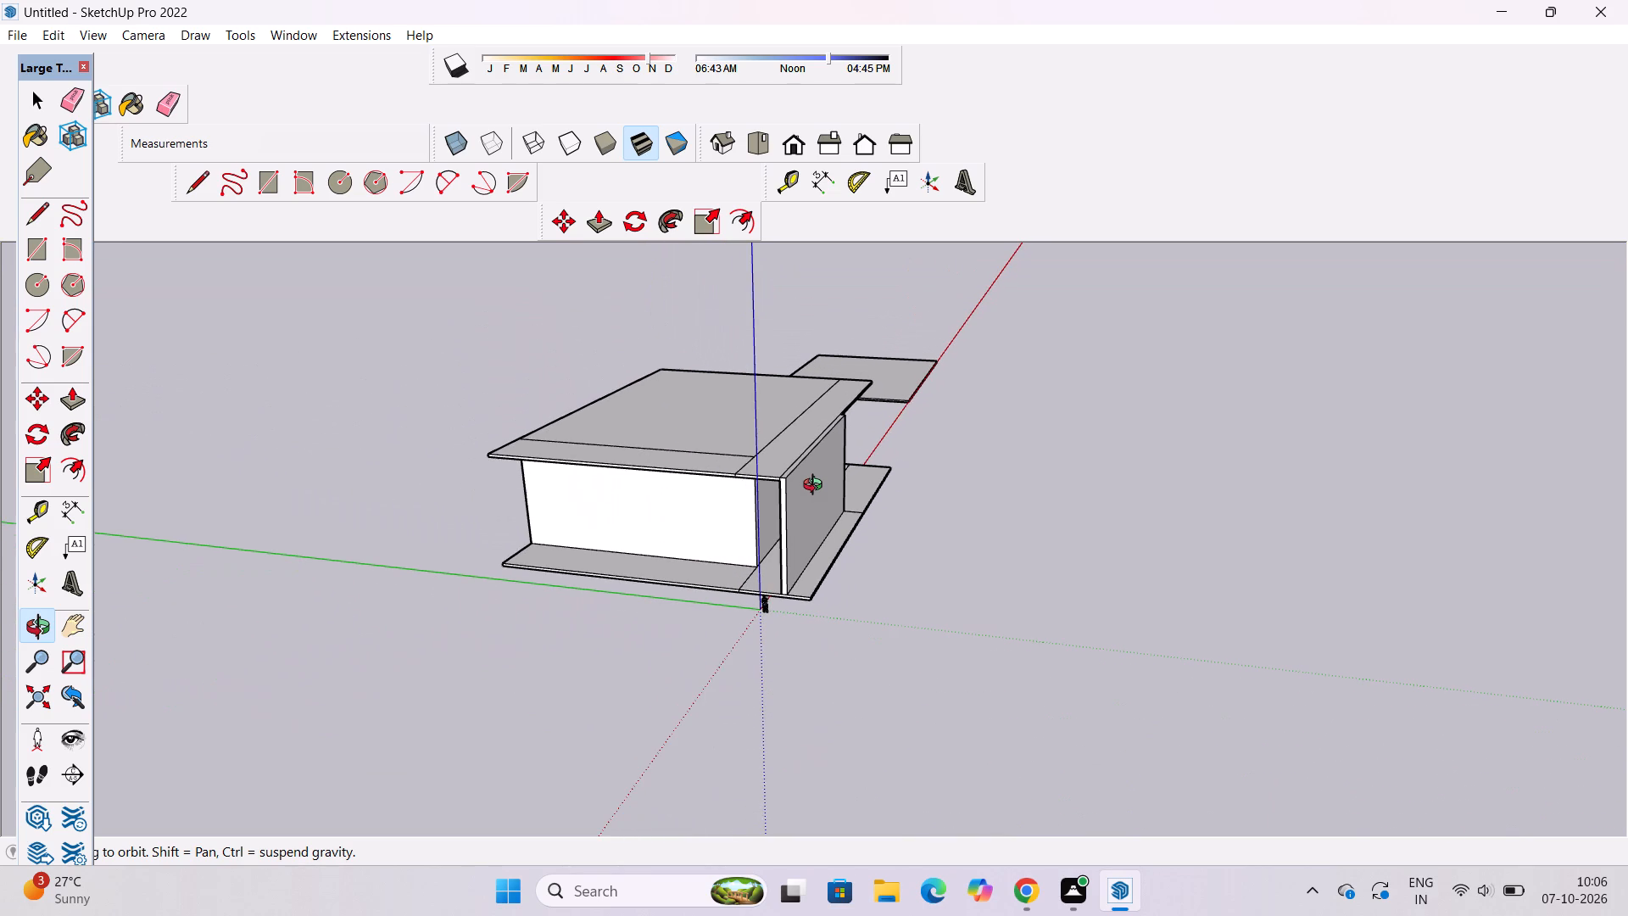
pyautogui.moveTo(966, 505); pyautogui.dragTo(922, 526)
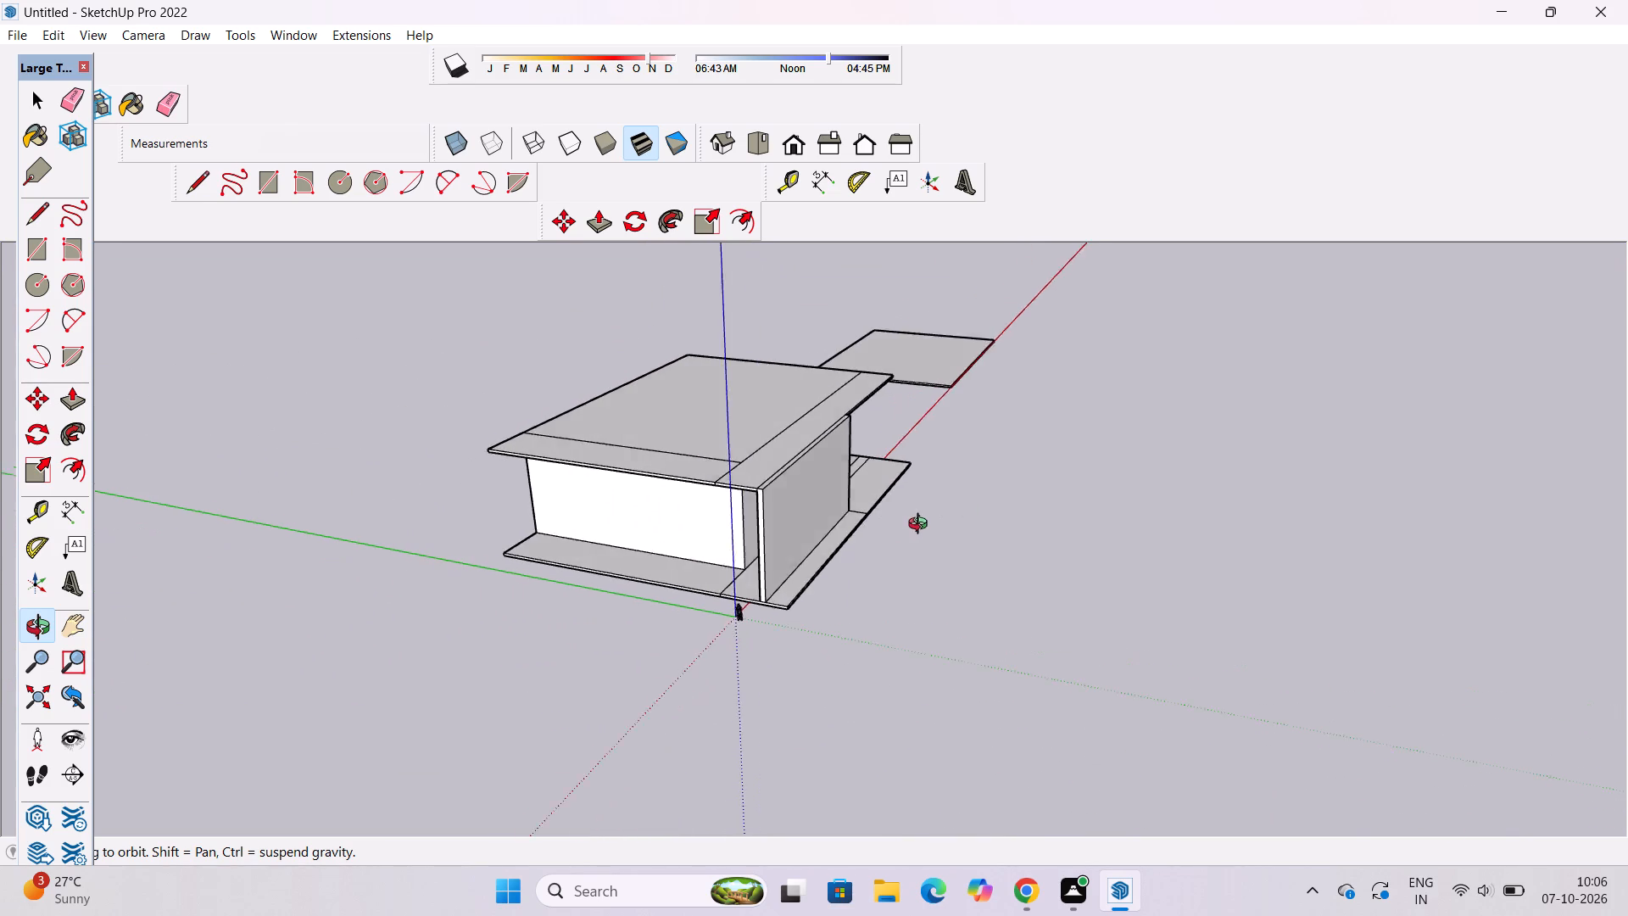
pyautogui.moveTo(922, 526); pyautogui.dragTo(906, 530)
pyautogui.moveTo(794, 550); pyautogui.dragTo(881, 597)
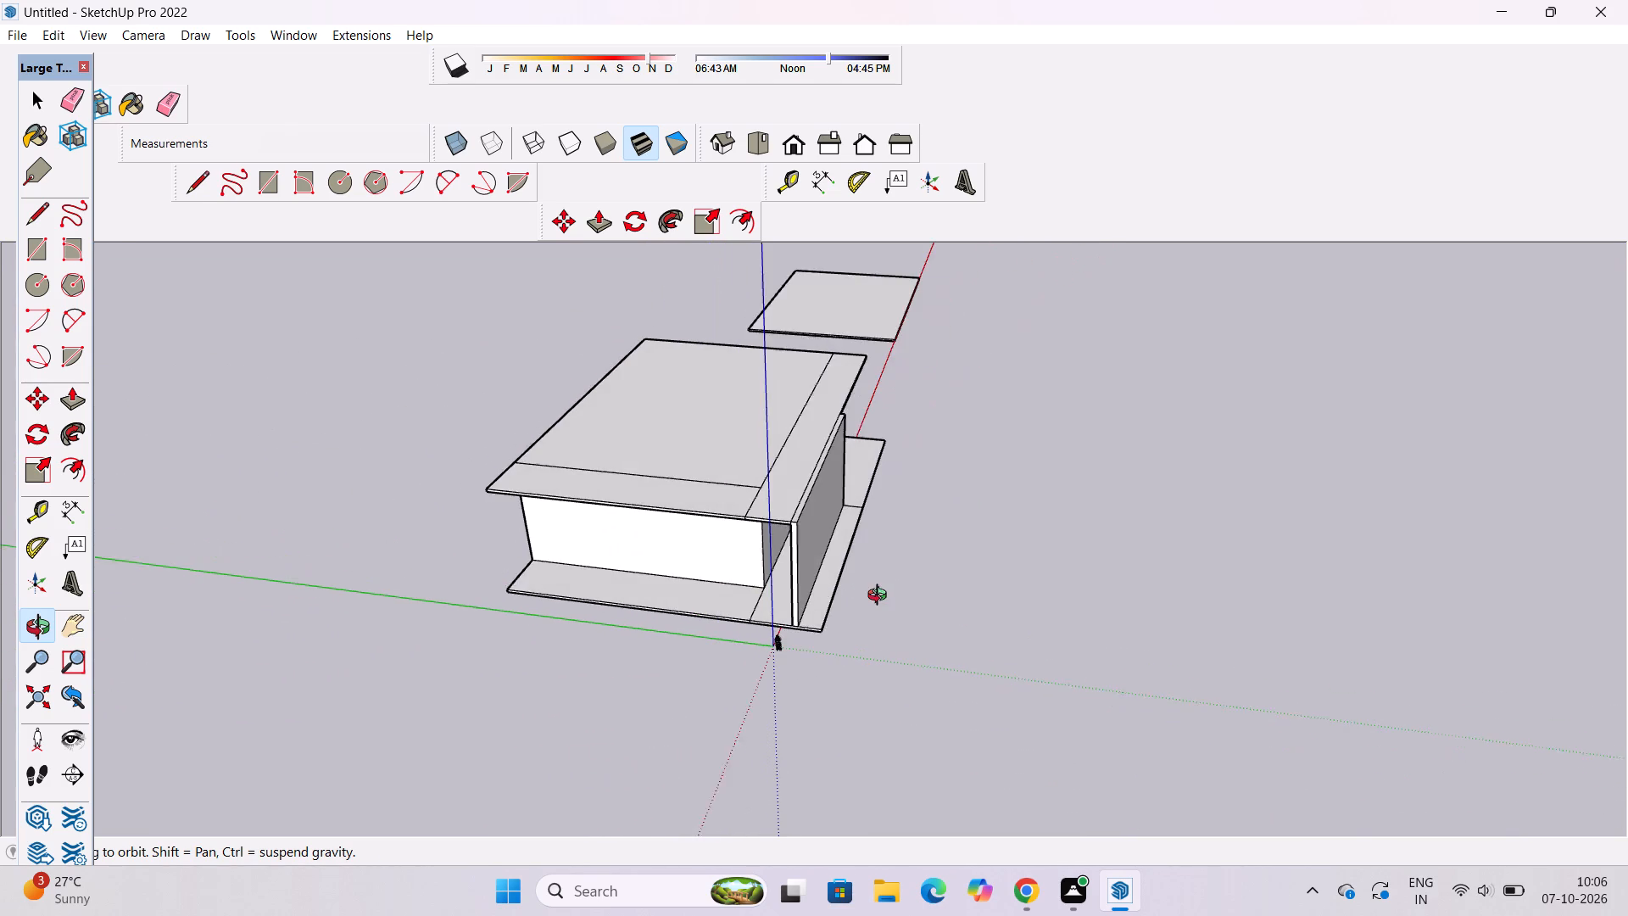
pyautogui.moveTo(881, 597); pyautogui.dragTo(883, 597)
pyautogui.moveTo(761, 614); pyautogui.dragTo(855, 636)
pyautogui.keyDown('shift'); pyautogui.moveTo(855, 636); pyautogui.dragTo(822, 602); pyautogui.keyUp('shift')
pyautogui.moveTo(823, 602); pyautogui.dragTo(937, 650)
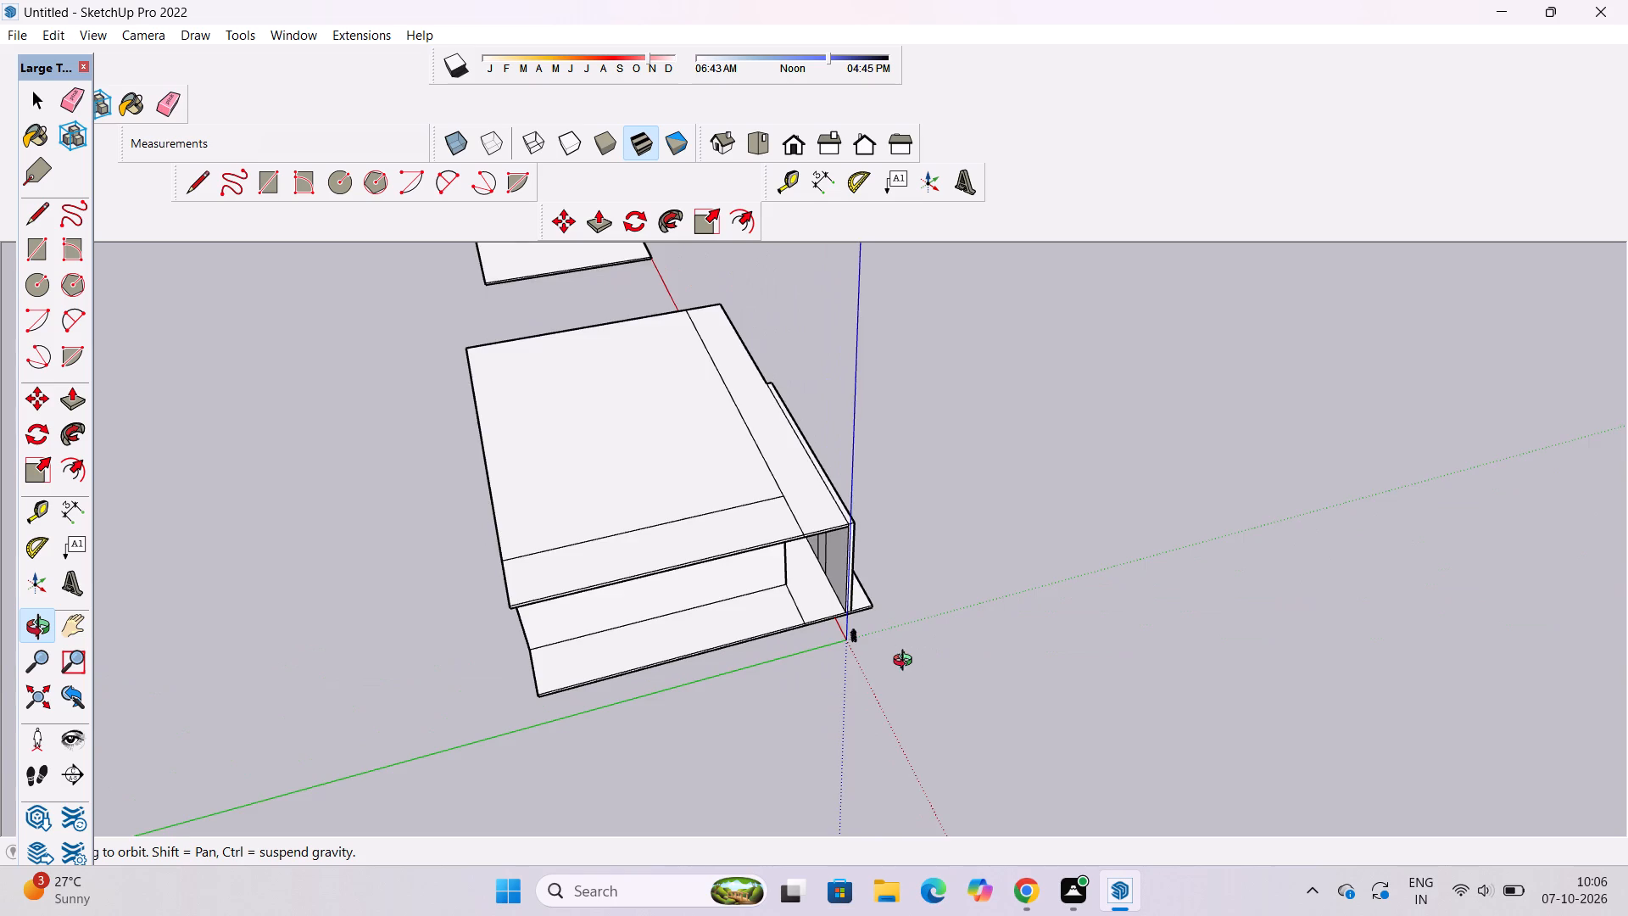
# Place a guide 2' inward from the ground slab's short edge near the origin.
pyautogui.scroll(3, 889, 660)
pyautogui.moveTo(879, 642); pyautogui.dragTo(756, 667)
pyautogui.scroll(5, 727, 598)
pyautogui.keyDown('shift'); pyautogui.moveTo(727, 598); pyautogui.dragTo(740, 669); pyautogui.keyUp('shift')
pyautogui.moveTo(740, 669); pyautogui.dragTo(739, 641)
pyautogui.keyDown('shift'); pyautogui.moveTo(754, 619); pyautogui.dragTo(758, 646); pyautogui.keyUp('shift')
pyautogui.moveTo(758, 646); pyautogui.dragTo(758, 630)
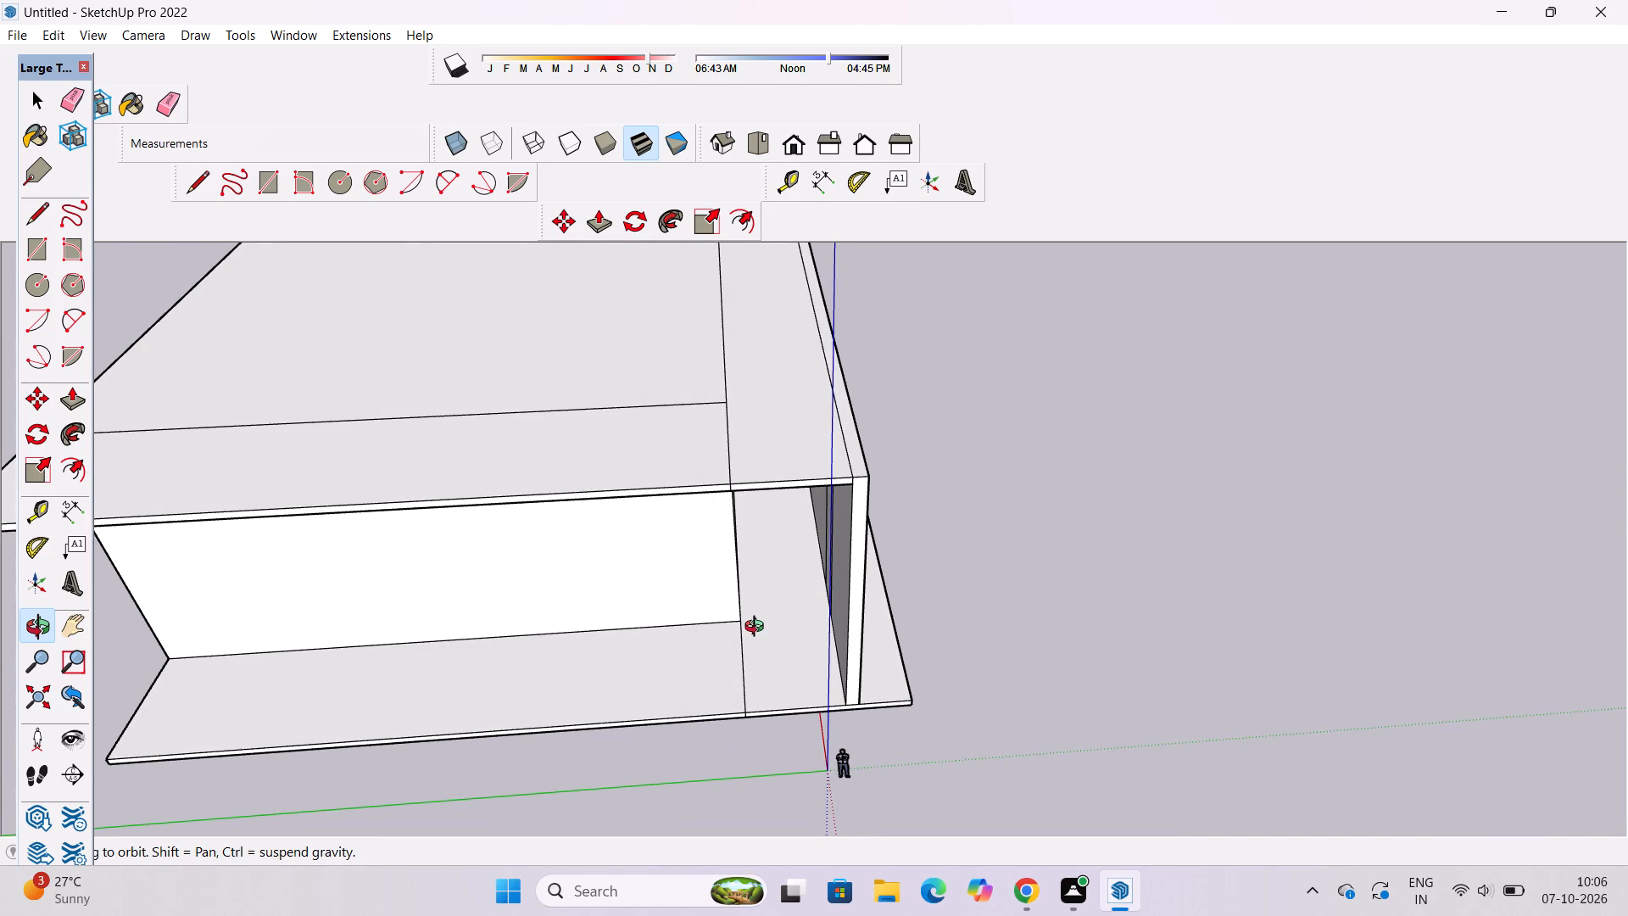
pyautogui.keyDown('shift'); pyautogui.moveTo(759, 621); pyautogui.dragTo(759, 641); pyautogui.keyUp('shift')
pyautogui.keyDown('shift'); pyautogui.moveTo(746, 637); pyautogui.dragTo(794, 586); pyautogui.keyUp('shift')
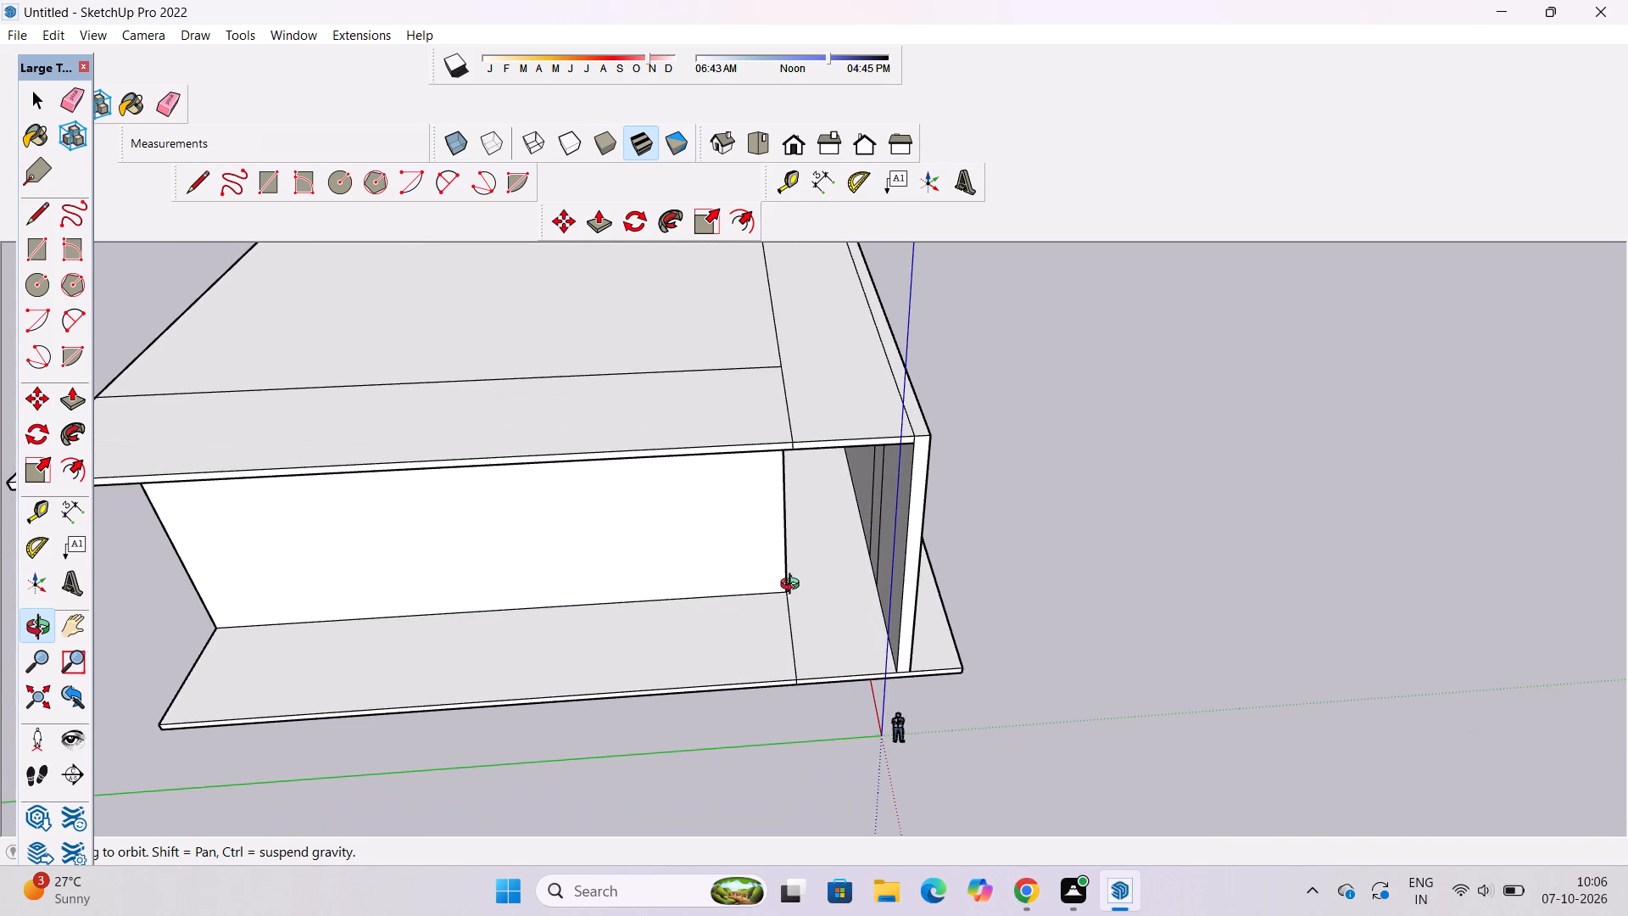
pyautogui.keyDown('shift'); pyautogui.moveTo(778, 592); pyautogui.dragTo(795, 575); pyautogui.keyUp('shift')
pyautogui.moveTo(795, 578); pyautogui.dragTo(776, 647)
pyautogui.keyDown('shift'); pyautogui.moveTo(776, 647); pyautogui.dragTo(781, 623); pyautogui.keyUp('shift')
pyautogui.moveTo(781, 623); pyautogui.dragTo(784, 643)
pyautogui.press('t')
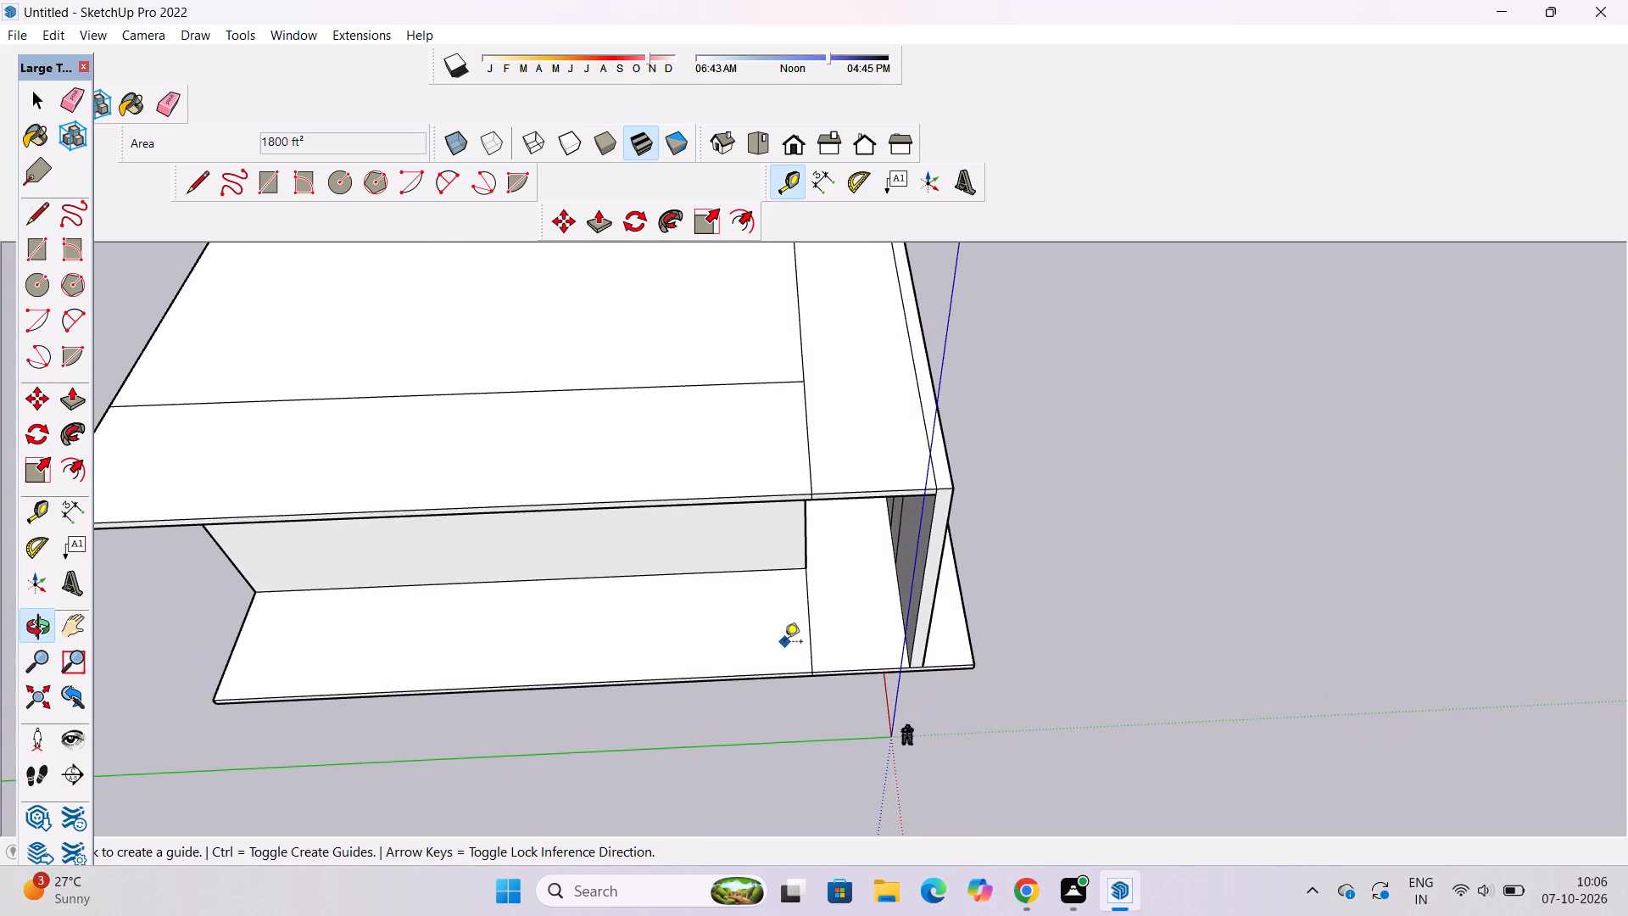
pyautogui.scroll(4, 784, 645)
pyautogui.scroll(4, 864, 661)
pyautogui.click(923, 697)
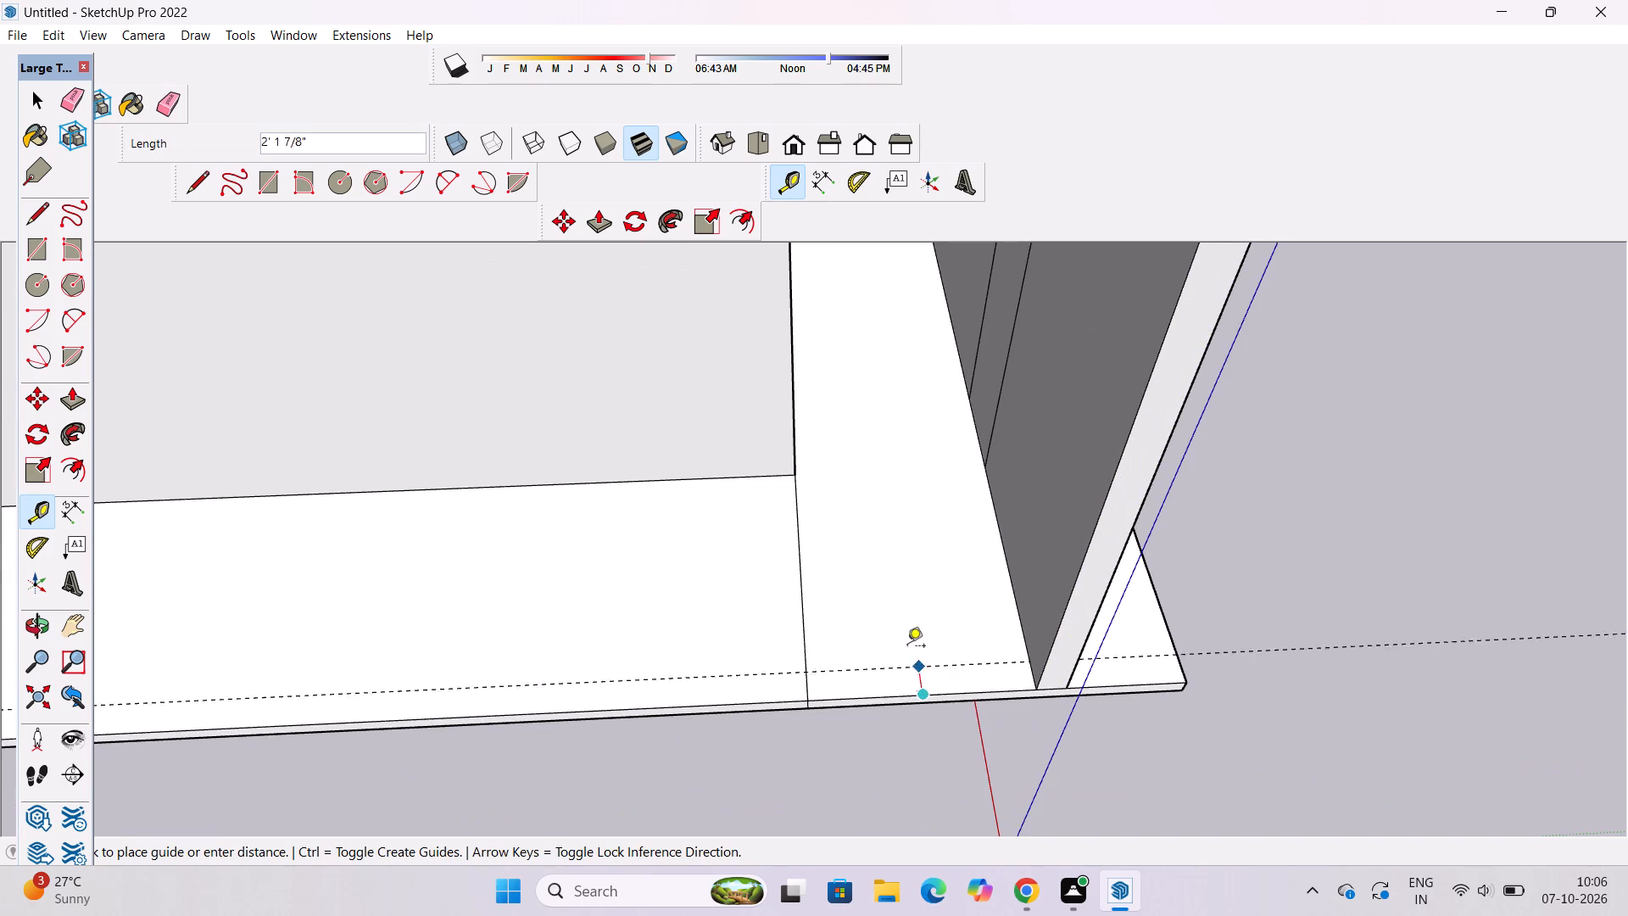
pyautogui.write("2'")
pyautogui.press('Return')
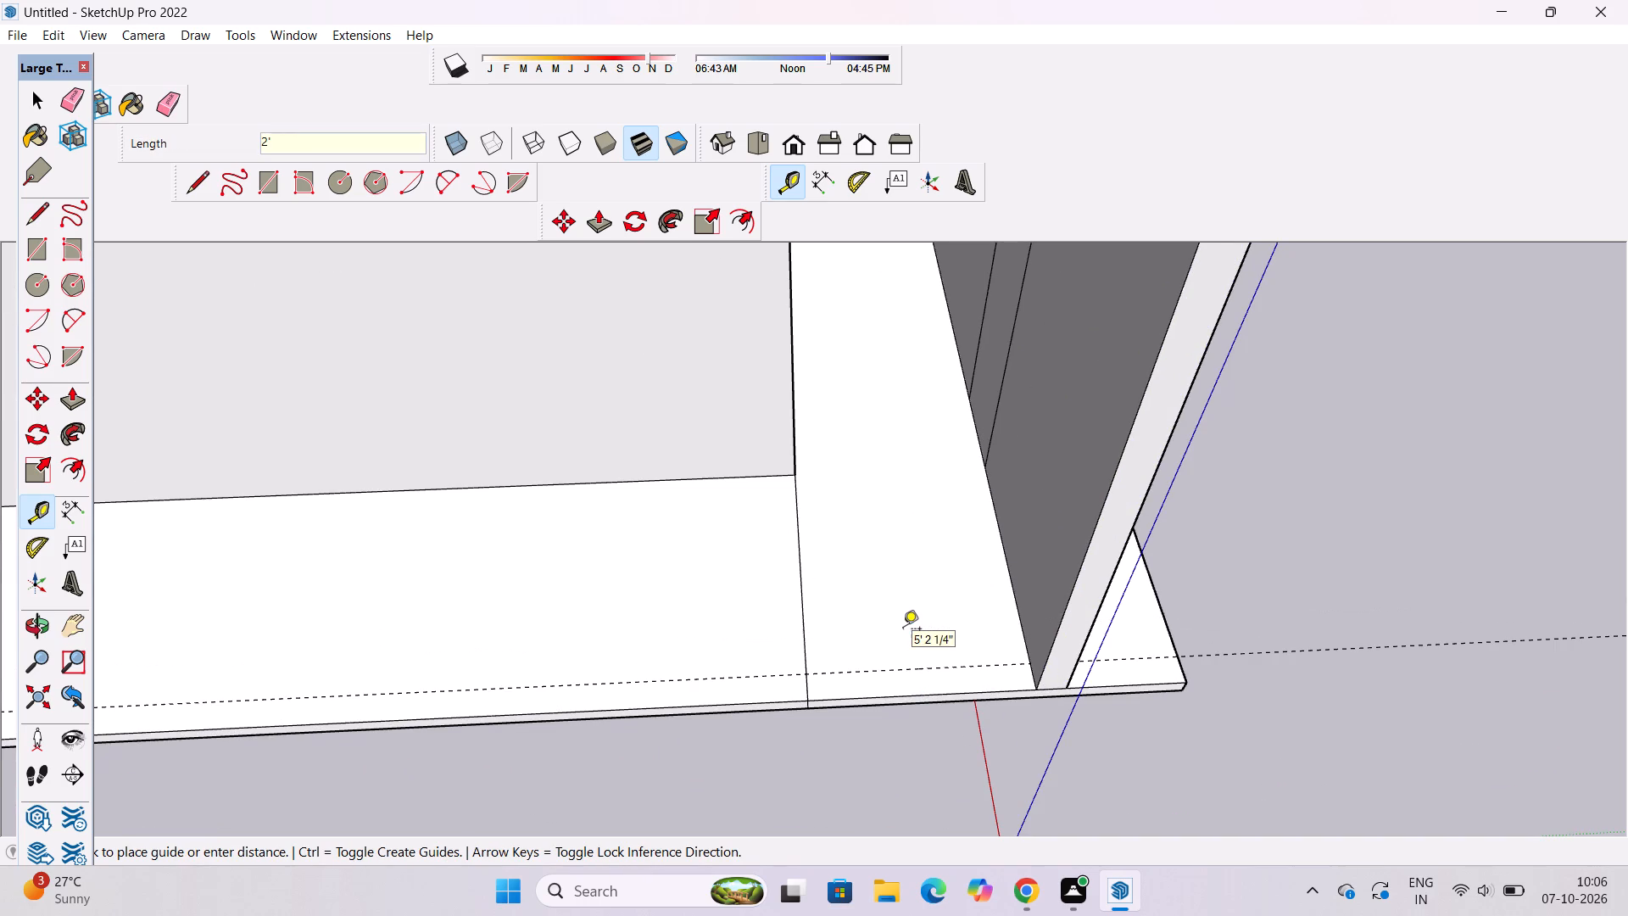
# Draw a 15' line along the guide from the front wall to the ground slab's long division line.
pyautogui.press('l')
pyautogui.scroll(-4, 869, 602)
pyautogui.scroll(3, 873, 607)
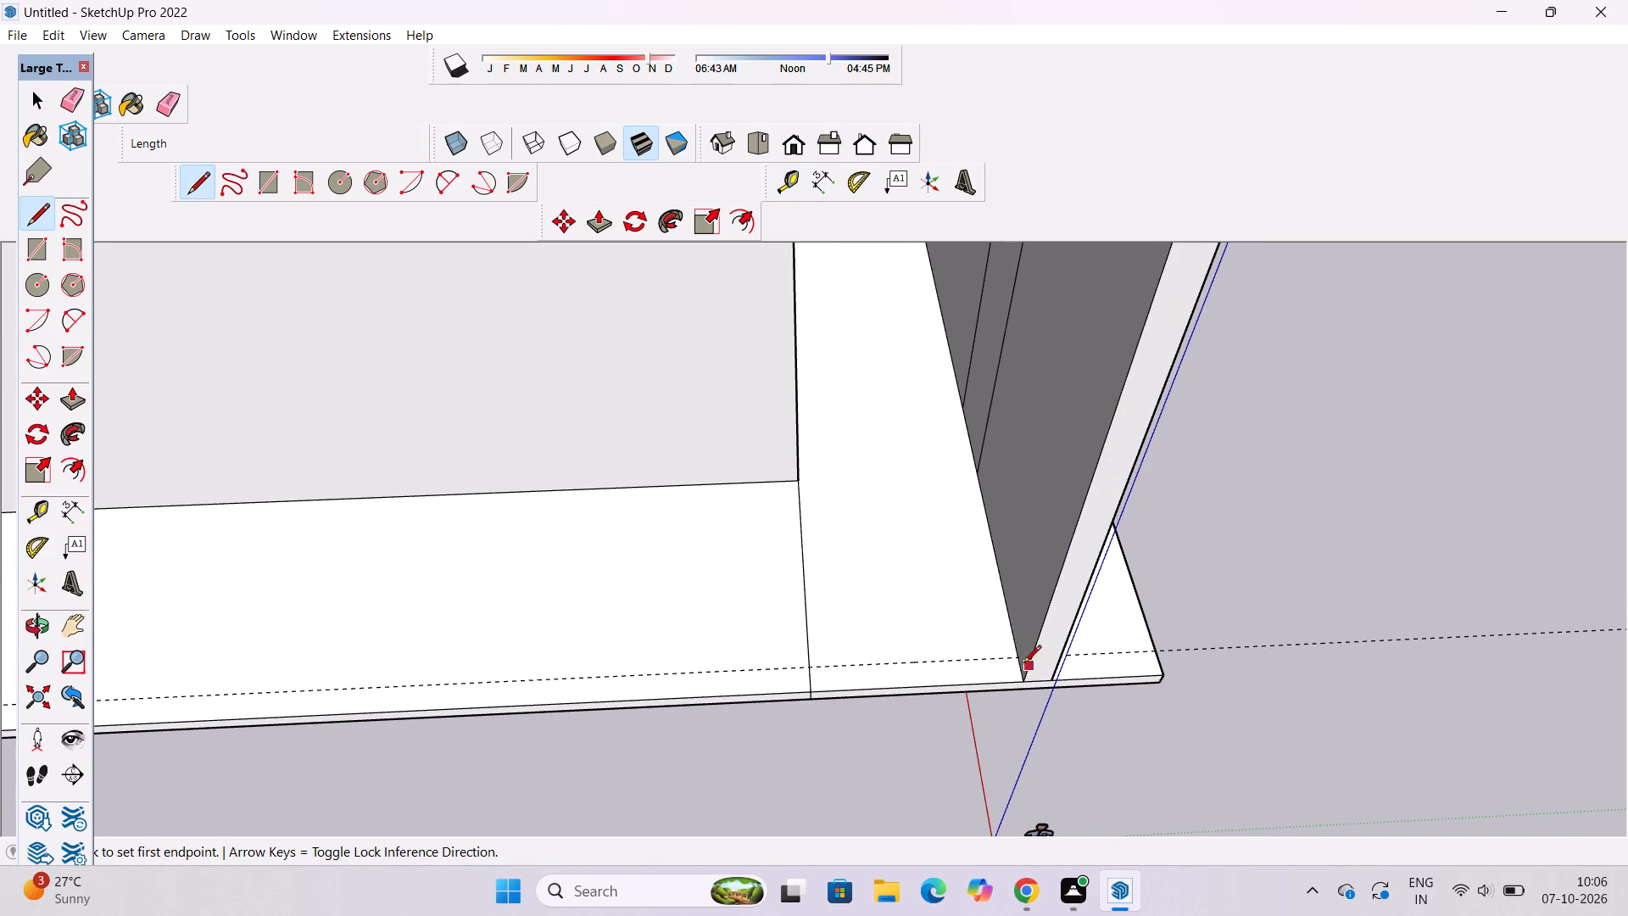
pyautogui.click(1018, 654)
pyautogui.scroll(-6, 1018, 654)
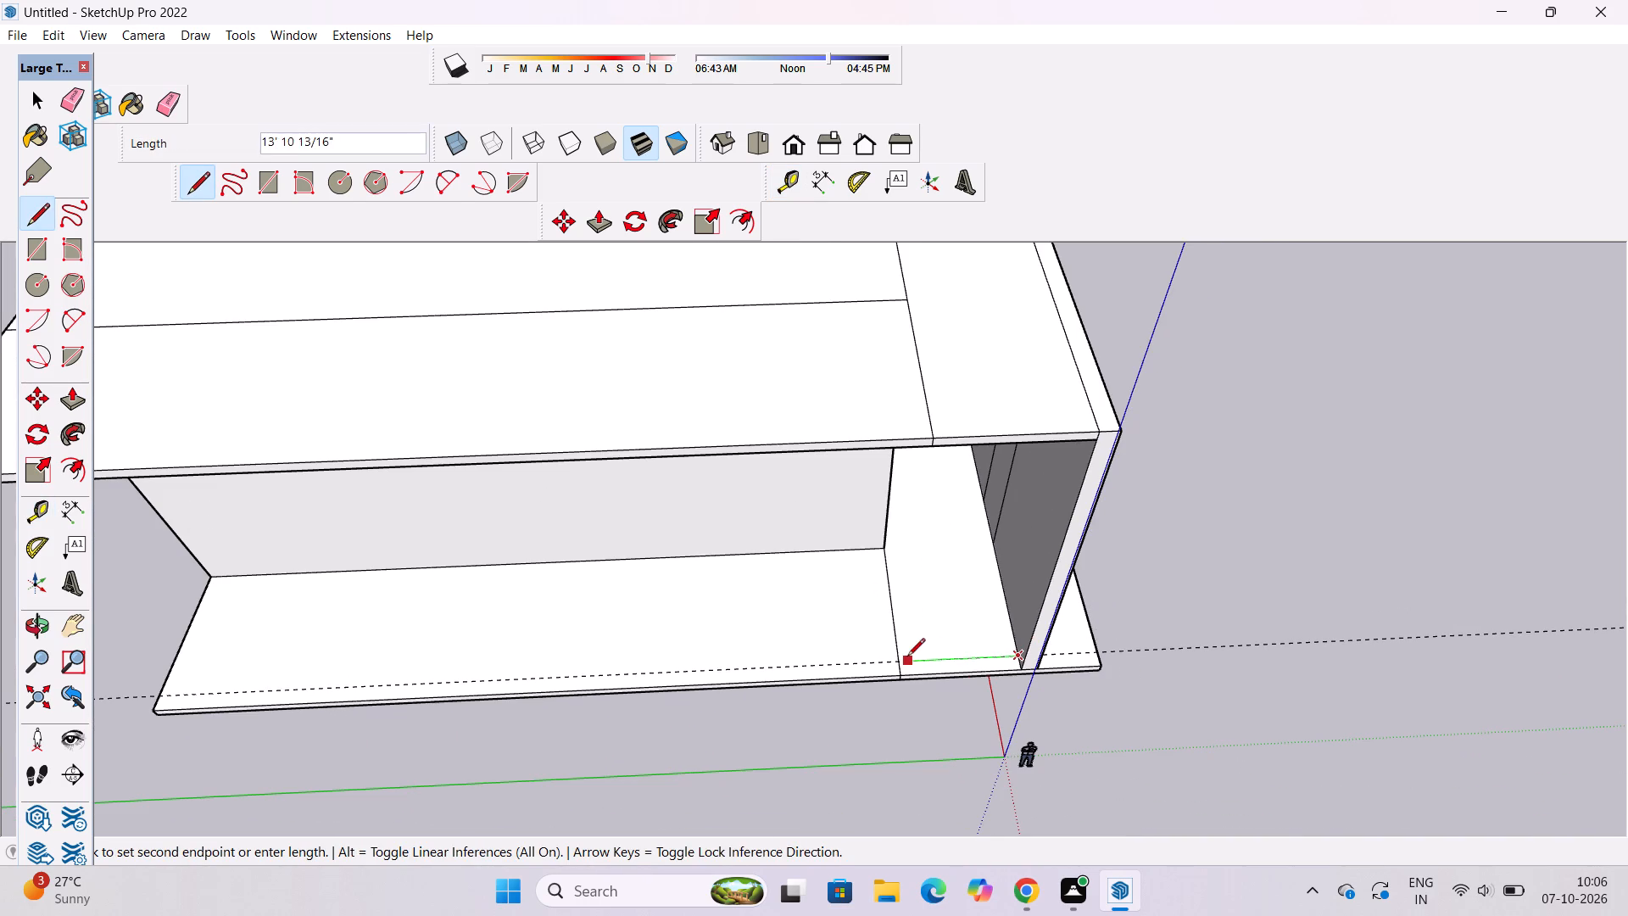
pyautogui.scroll(4, 901, 661)
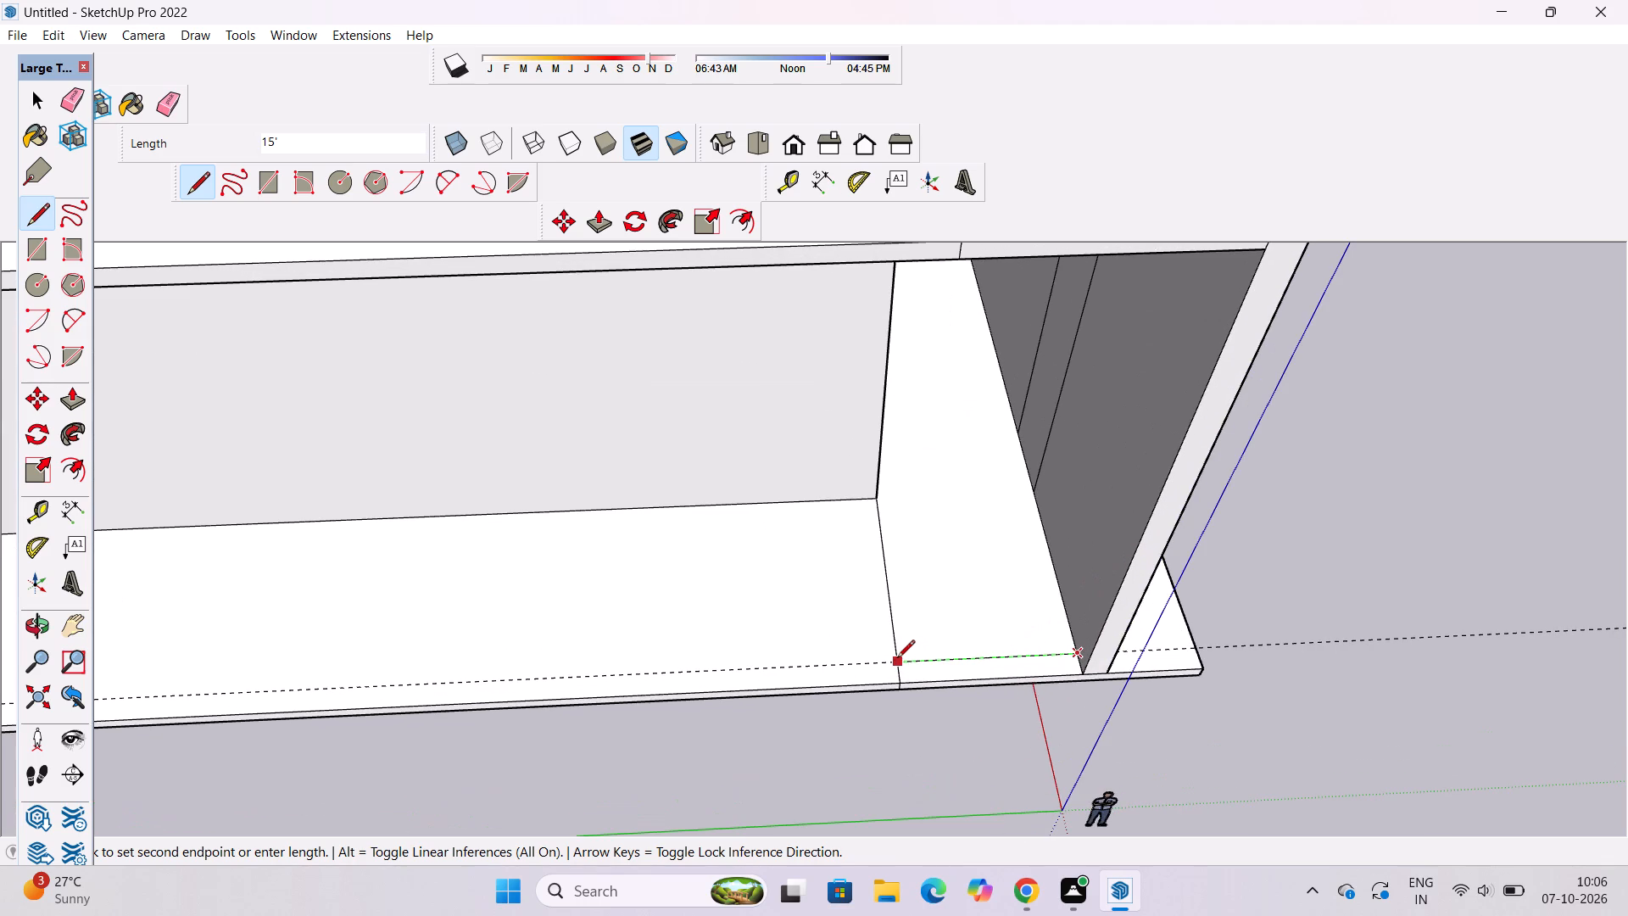
pyautogui.click(895, 667)
pyautogui.press('space')
# Erase the guide running along the new 15' line on the ground slab.
pyautogui.write('e')
pyautogui.moveTo(858, 647); pyautogui.dragTo(856, 670)
pyautogui.press('space')
# Push/Pull the 2' by 15' strip at the slab's short edge up 40' to the upper overhang as a side wall.
pyautogui.write('o')
pyautogui.scroll(-3, 856, 671)
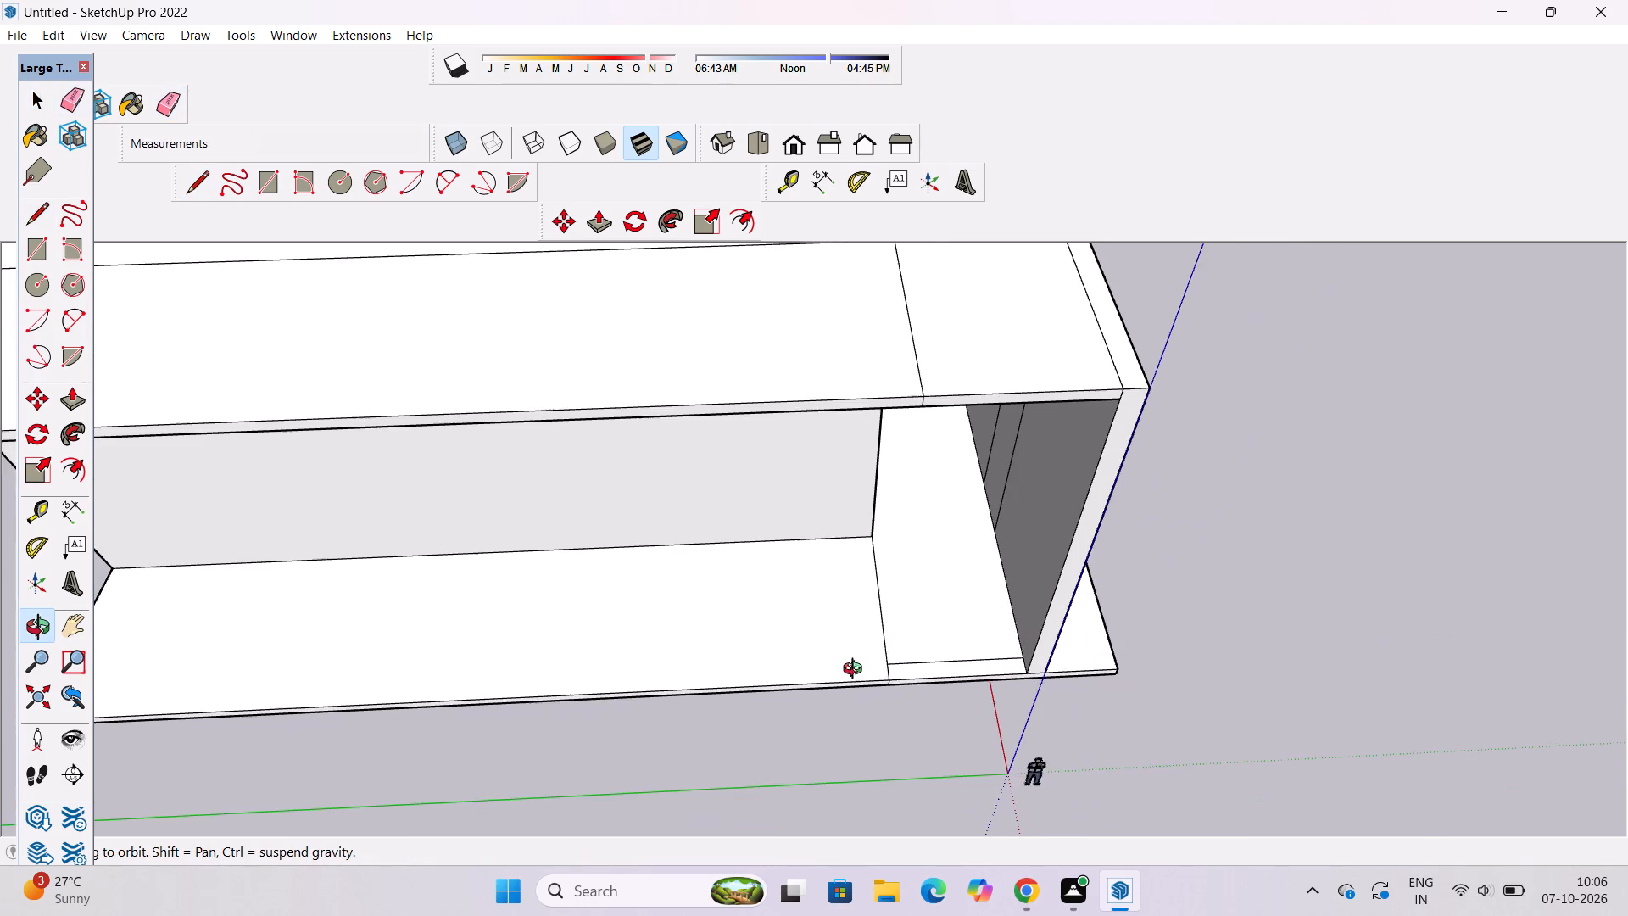
pyautogui.keyDown('shift'); pyautogui.moveTo(910, 667); pyautogui.dragTo(898, 673); pyautogui.keyUp('shift')
pyautogui.keyDown('shift'); pyautogui.moveTo(871, 680); pyautogui.dragTo(818, 684); pyautogui.keyUp('shift')
pyautogui.scroll(3, 836, 674)
pyautogui.keyDown('shift'); pyautogui.moveTo(837, 673); pyautogui.dragTo(734, 686); pyautogui.keyUp('shift')
pyautogui.moveTo(755, 685); pyautogui.dragTo(769, 649)
pyautogui.keyDown('shift'); pyautogui.moveTo(774, 645); pyautogui.dragTo(711, 620); pyautogui.keyUp('shift')
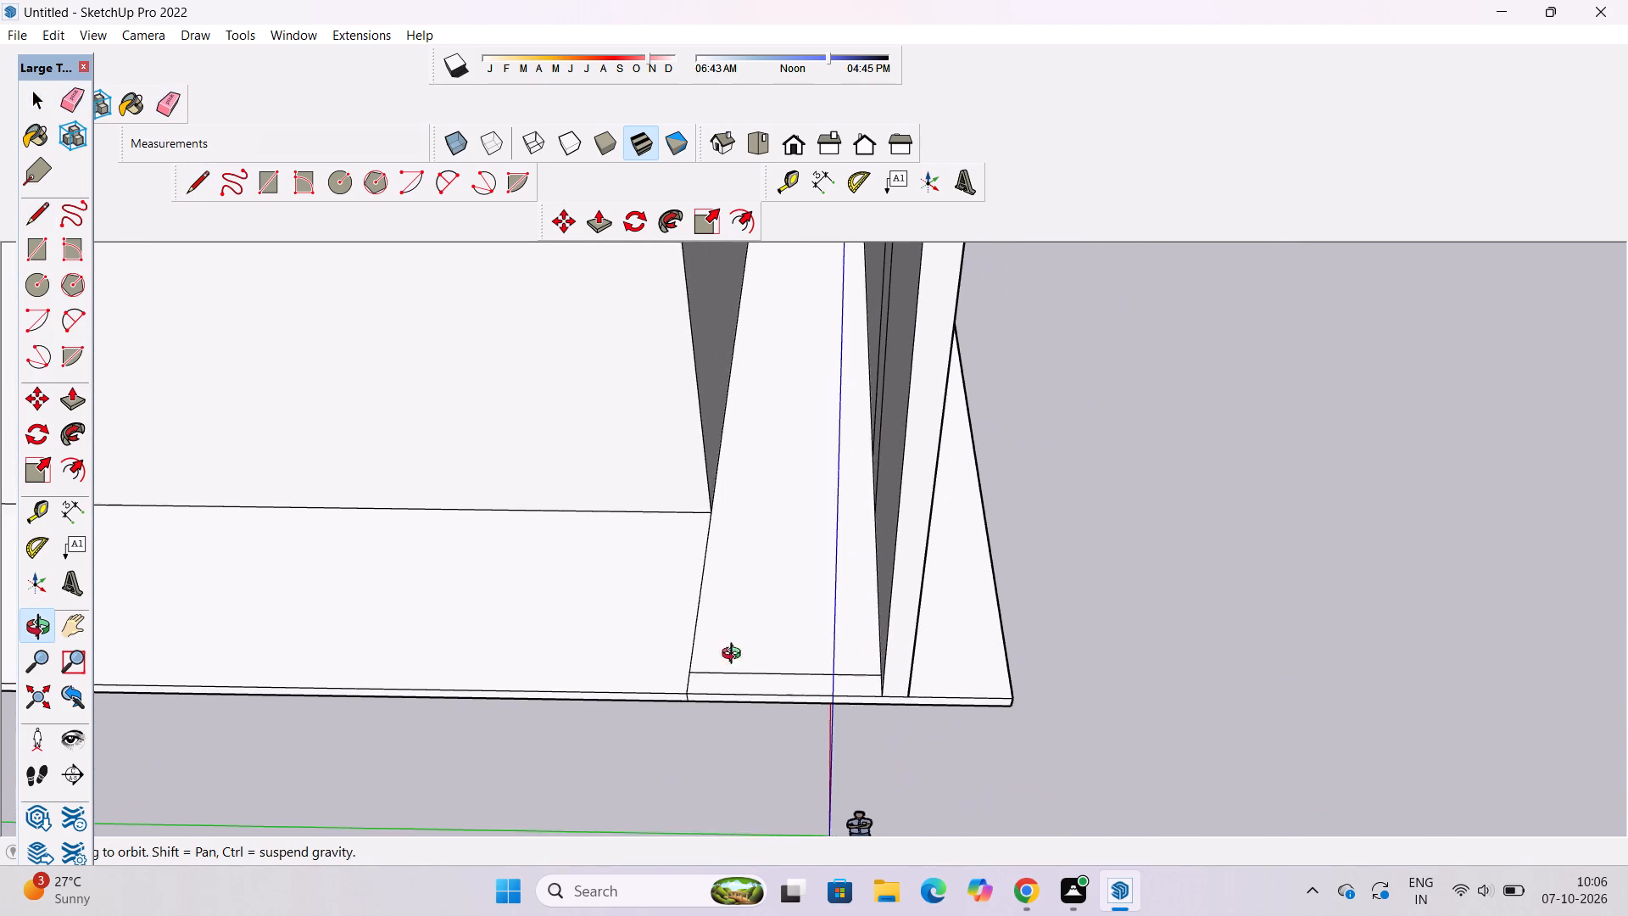
pyautogui.moveTo(755, 687); pyautogui.dragTo(759, 675)
pyautogui.keyDown('shift'); pyautogui.moveTo(759, 675); pyautogui.dragTo(736, 682); pyautogui.keyUp('shift')
pyautogui.moveTo(739, 679); pyautogui.dragTo(739, 688)
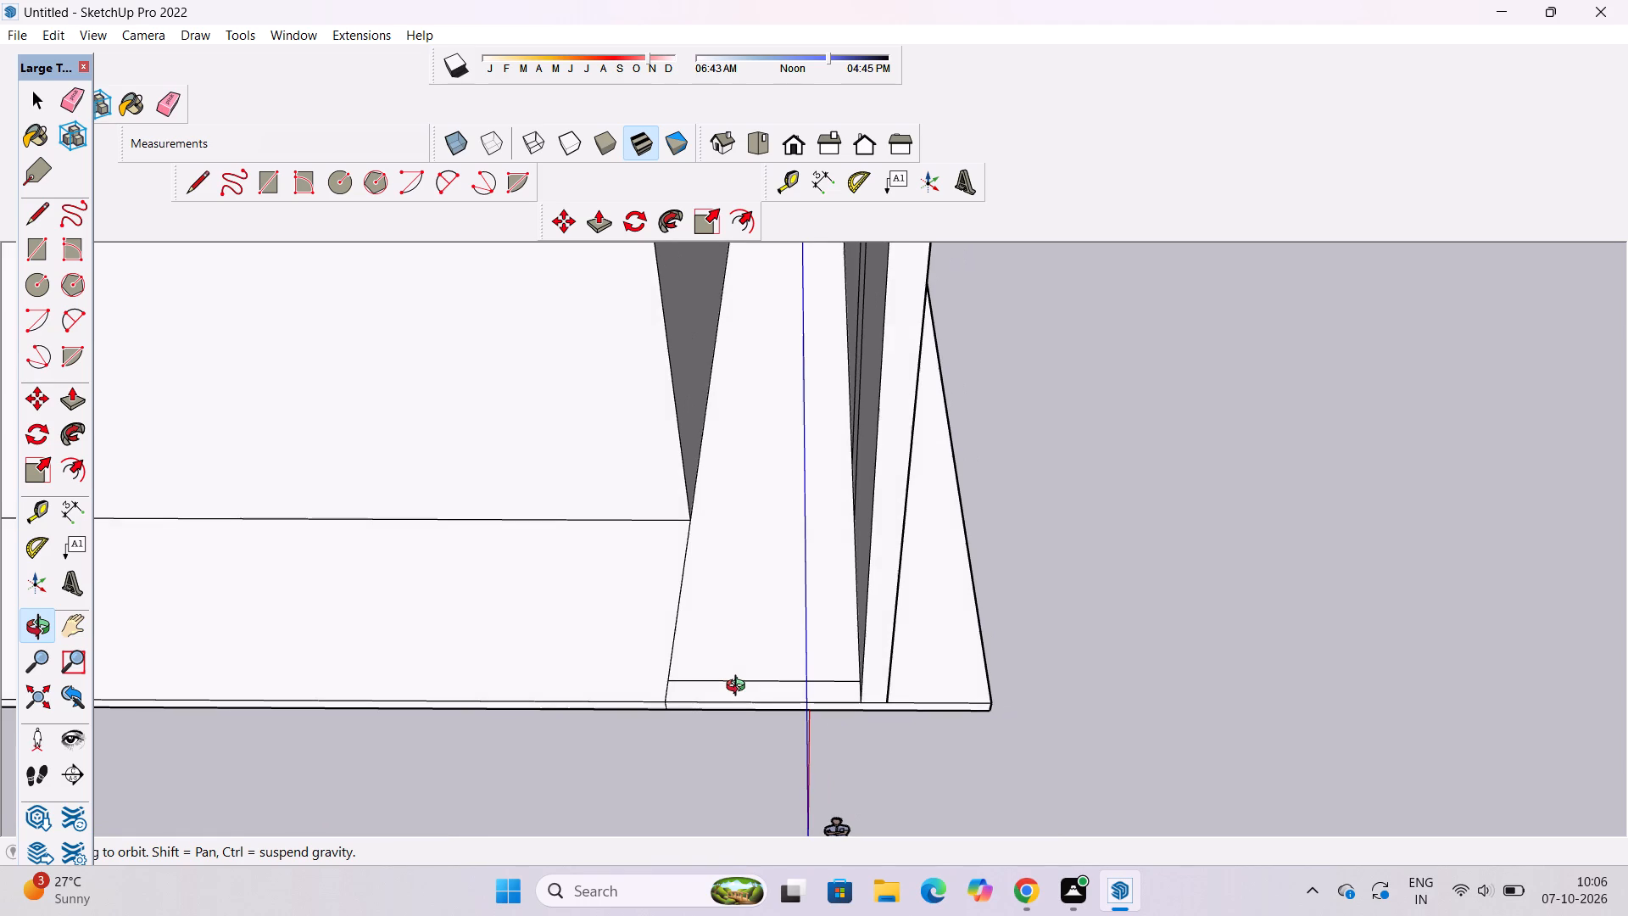
pyautogui.press('p')
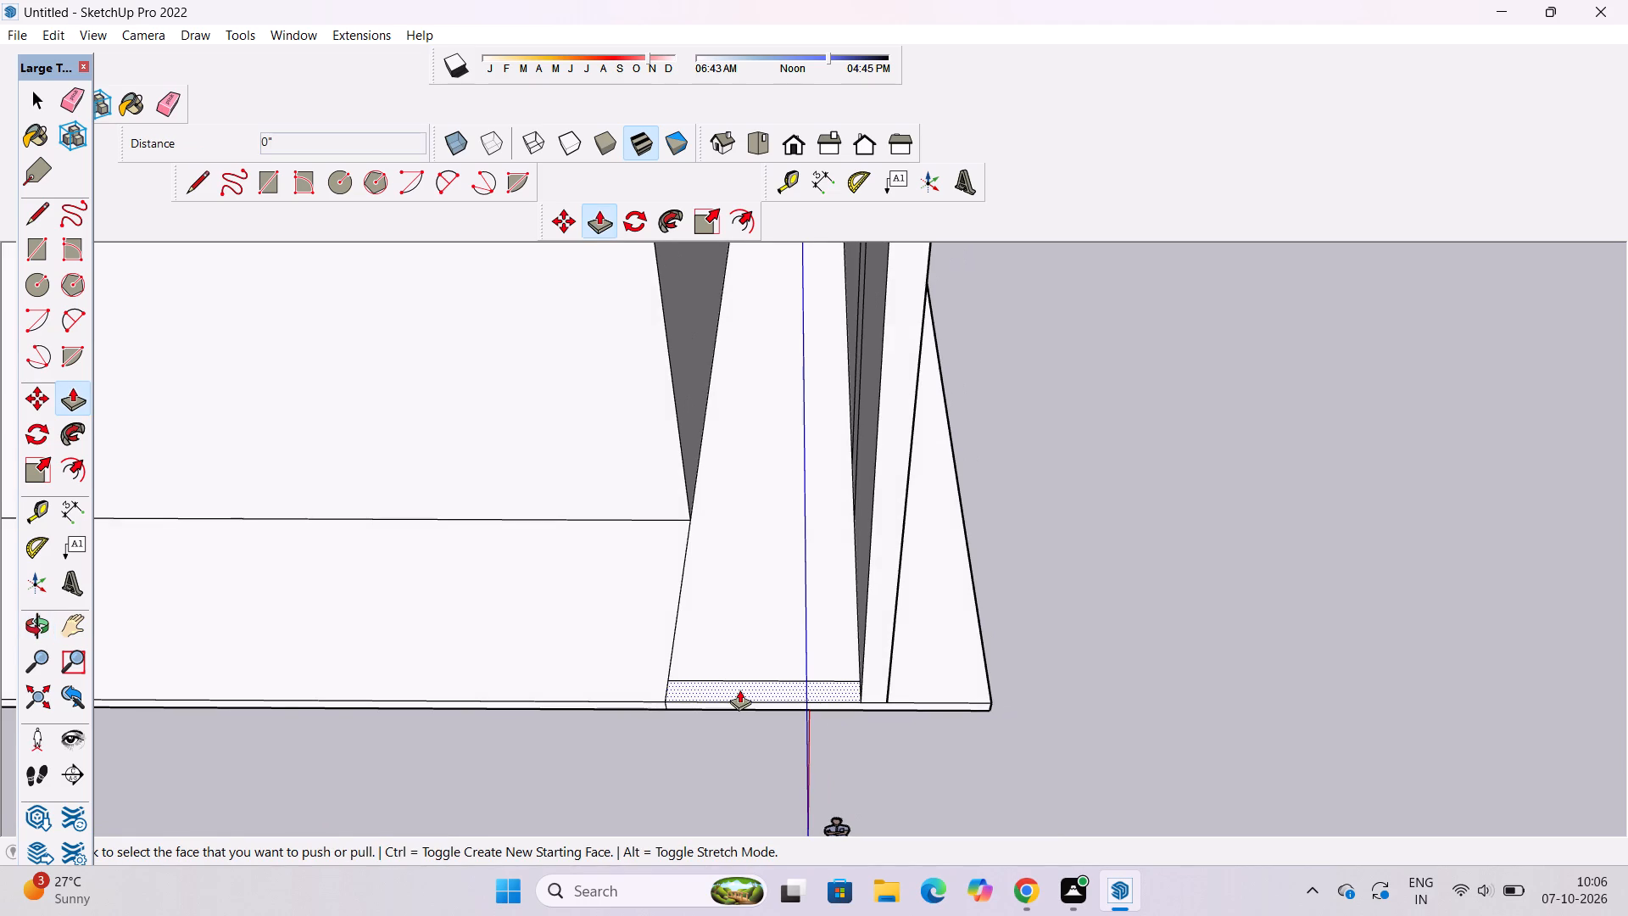
pyautogui.click(739, 690)
pyautogui.scroll(-8, 746, 659)
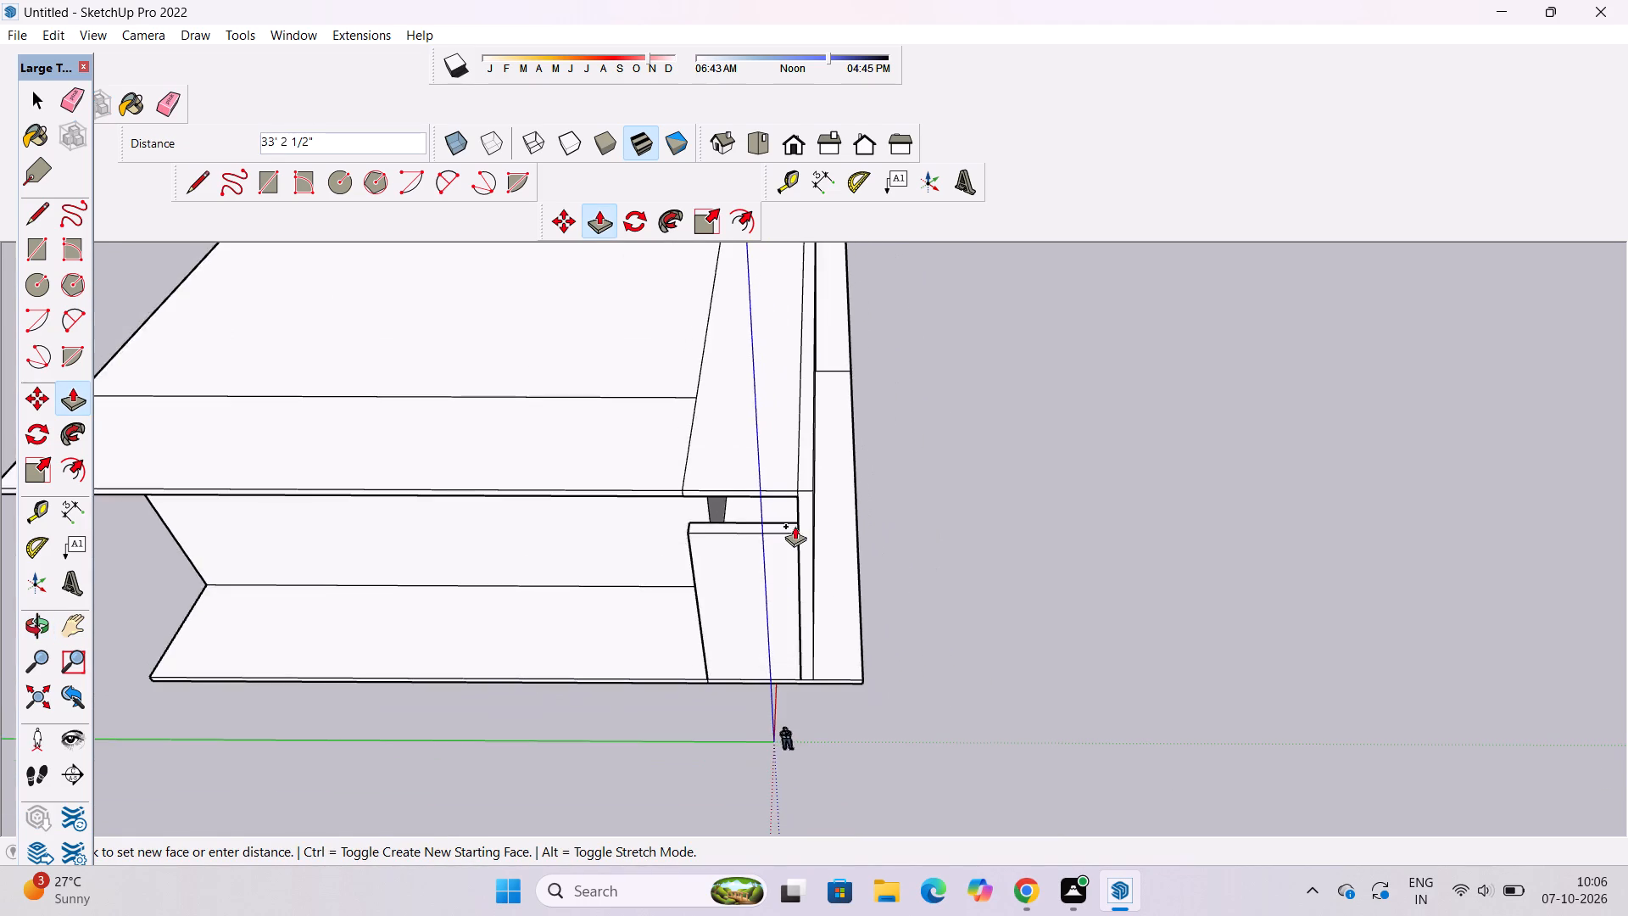
pyautogui.scroll(4, 794, 526)
pyautogui.click(798, 481)
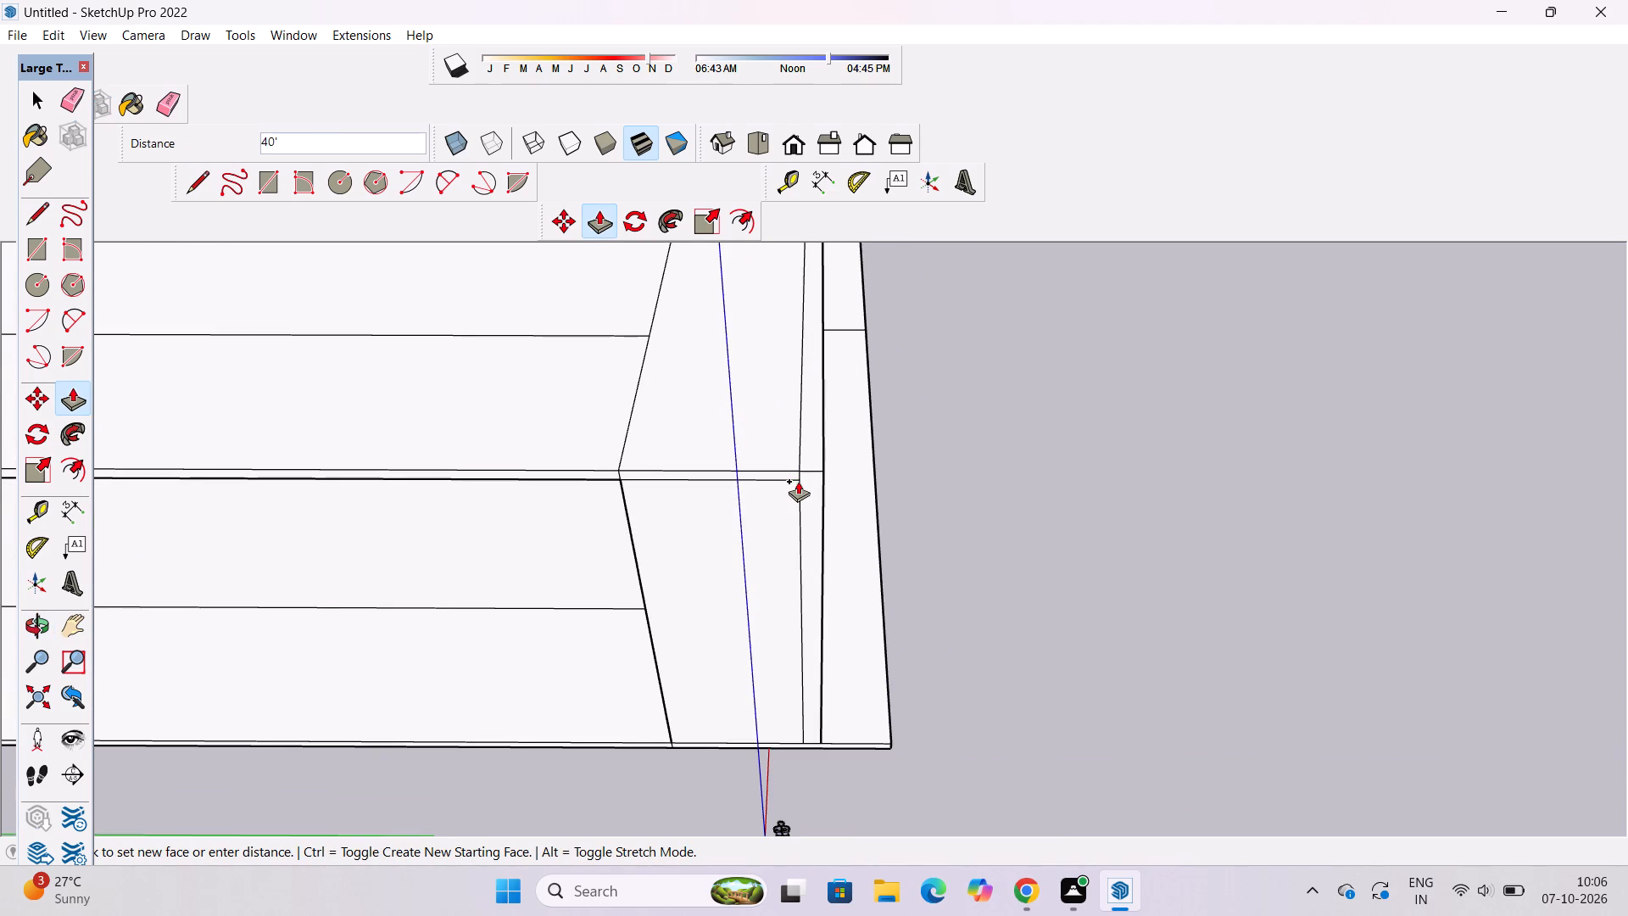
pyautogui.press('space')
# Examine the front and side walls from several angles, including the open area at the end away from the origin.
pyautogui.write('o')
pyautogui.moveTo(1049, 601); pyautogui.dragTo(858, 600)
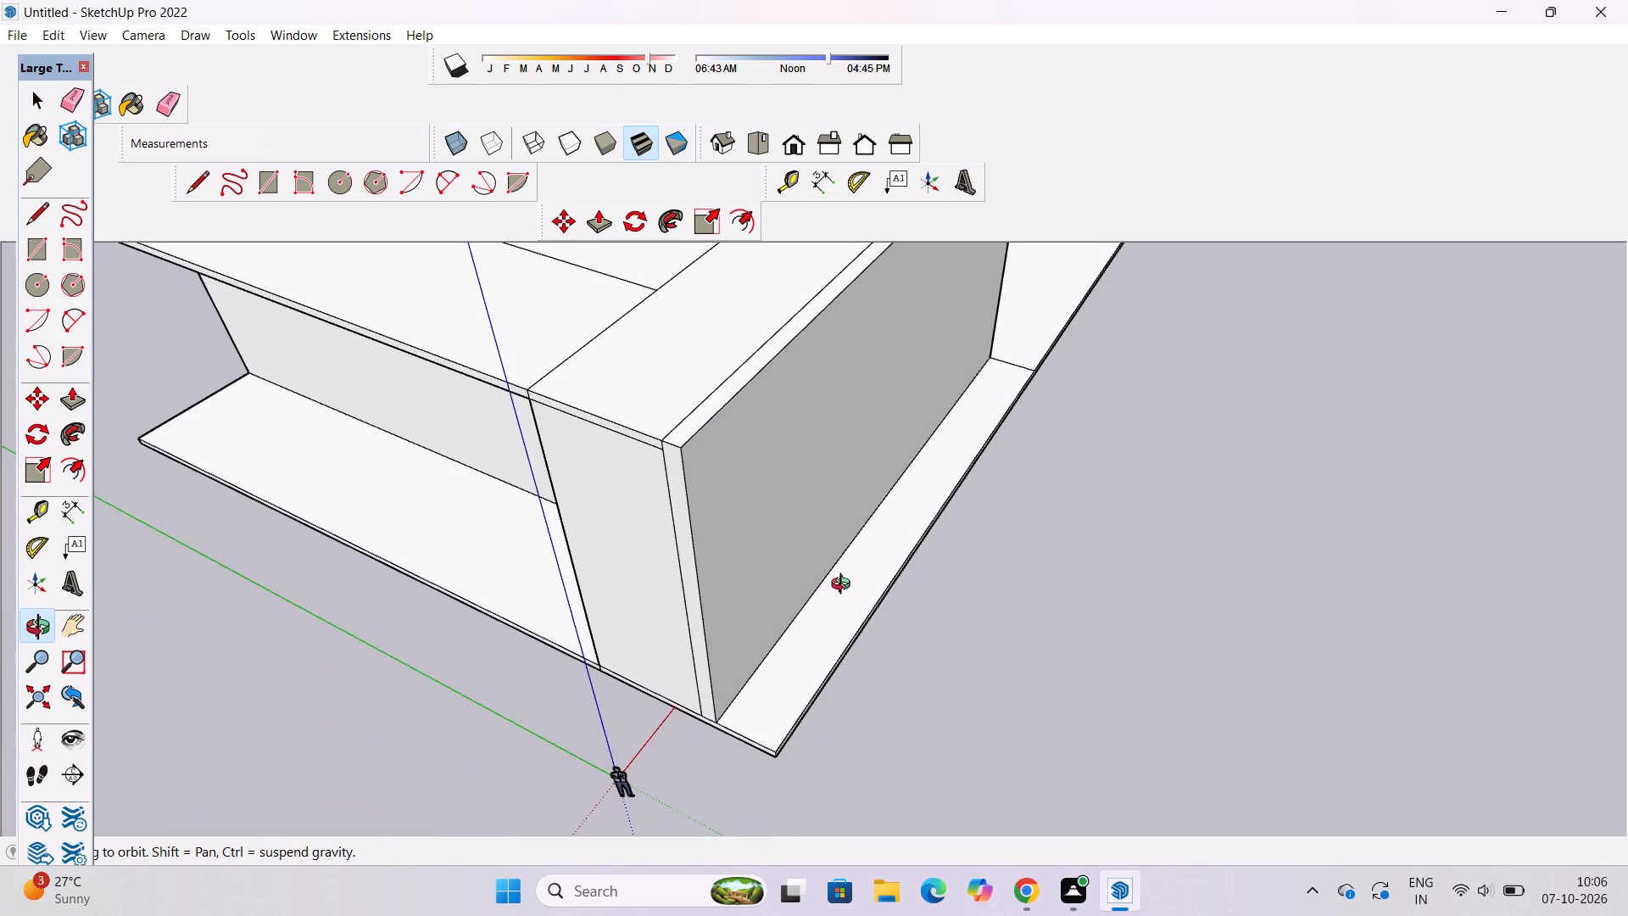
pyautogui.keyDown('shift'); pyautogui.moveTo(844, 586); pyautogui.dragTo(923, 801); pyautogui.keyUp('shift')
pyautogui.scroll(-2, 783, 583)
pyautogui.moveTo(831, 656); pyautogui.dragTo(809, 560)
pyautogui.moveTo(744, 608); pyautogui.dragTo(762, 558)
pyautogui.scroll(1, 739, 578)
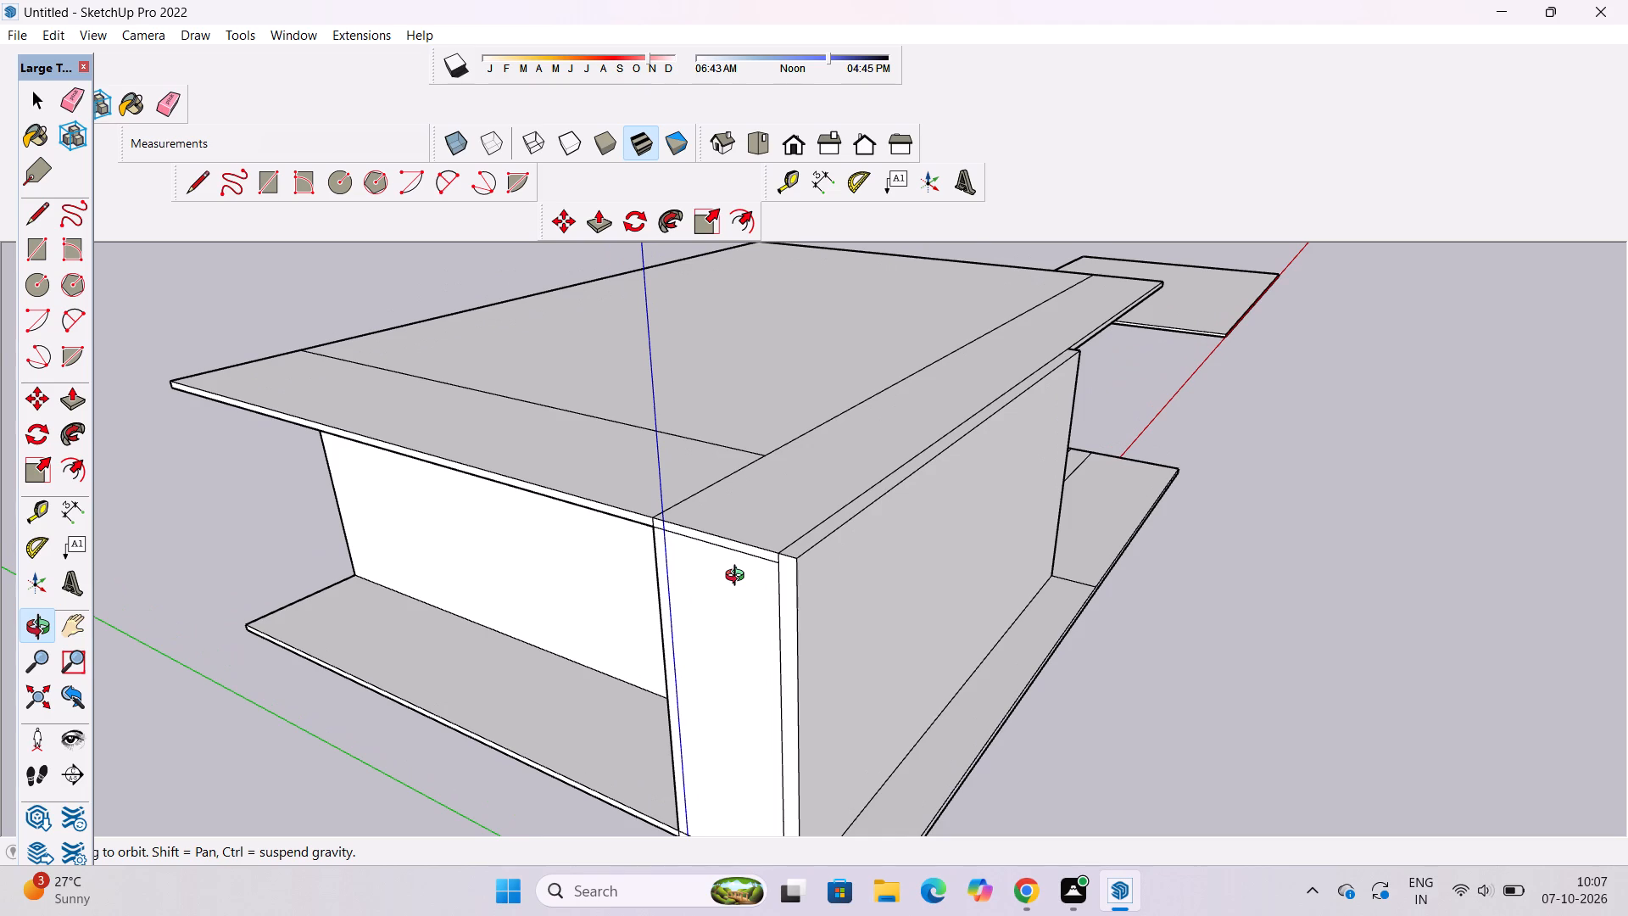
pyautogui.scroll(-2, 740, 578)
pyautogui.scroll(4, 756, 579)
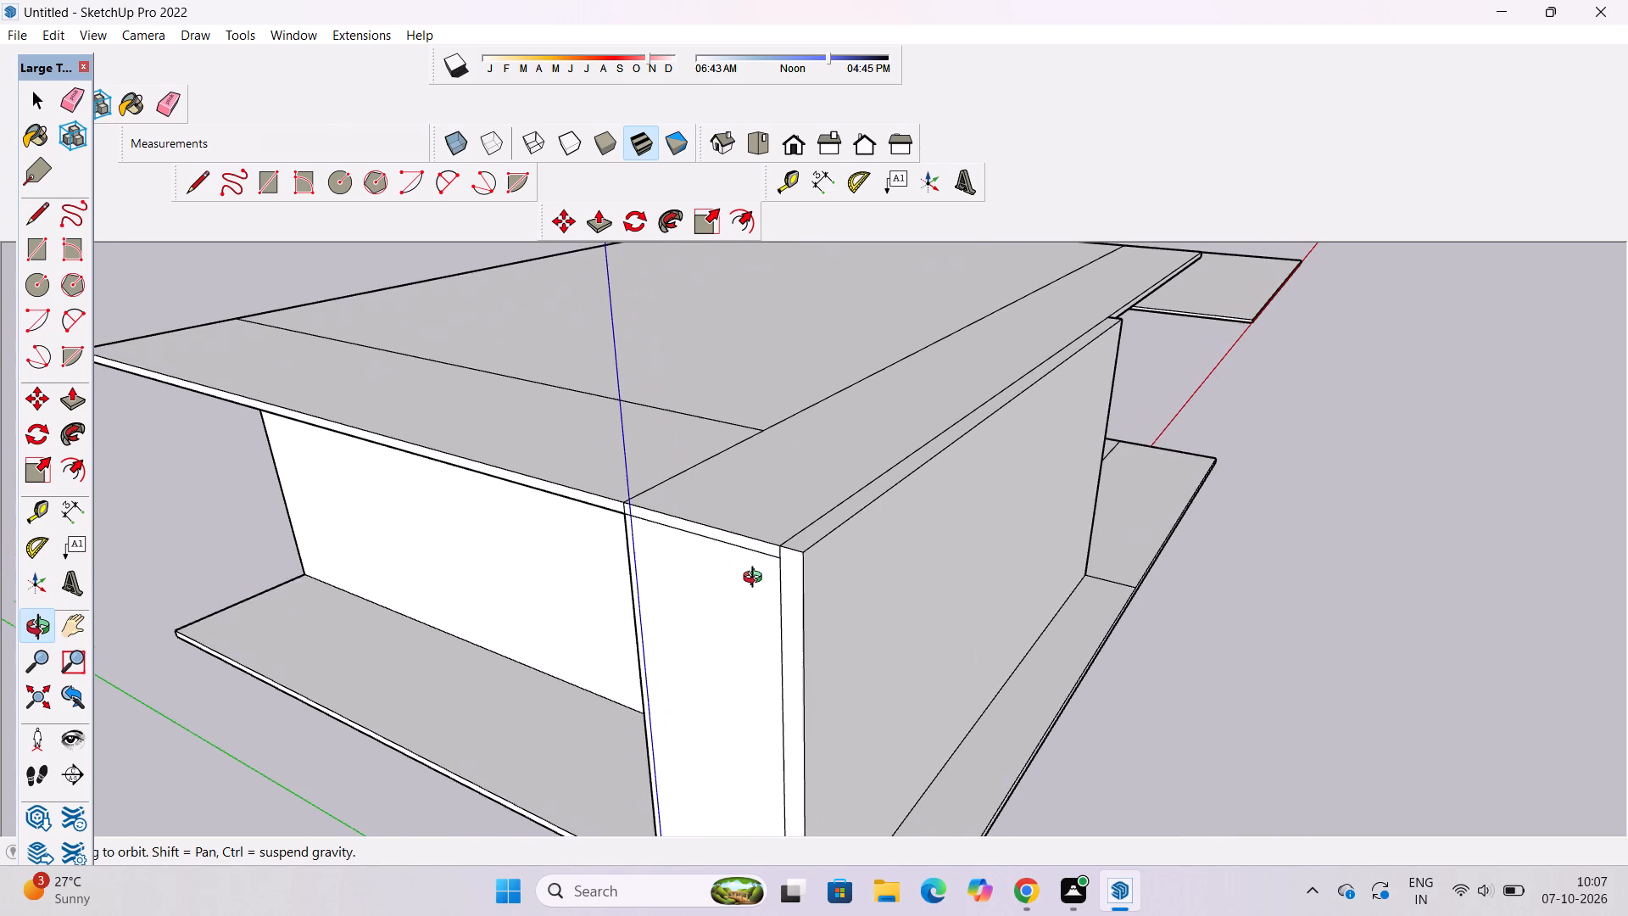
pyautogui.scroll(-2, 756, 579)
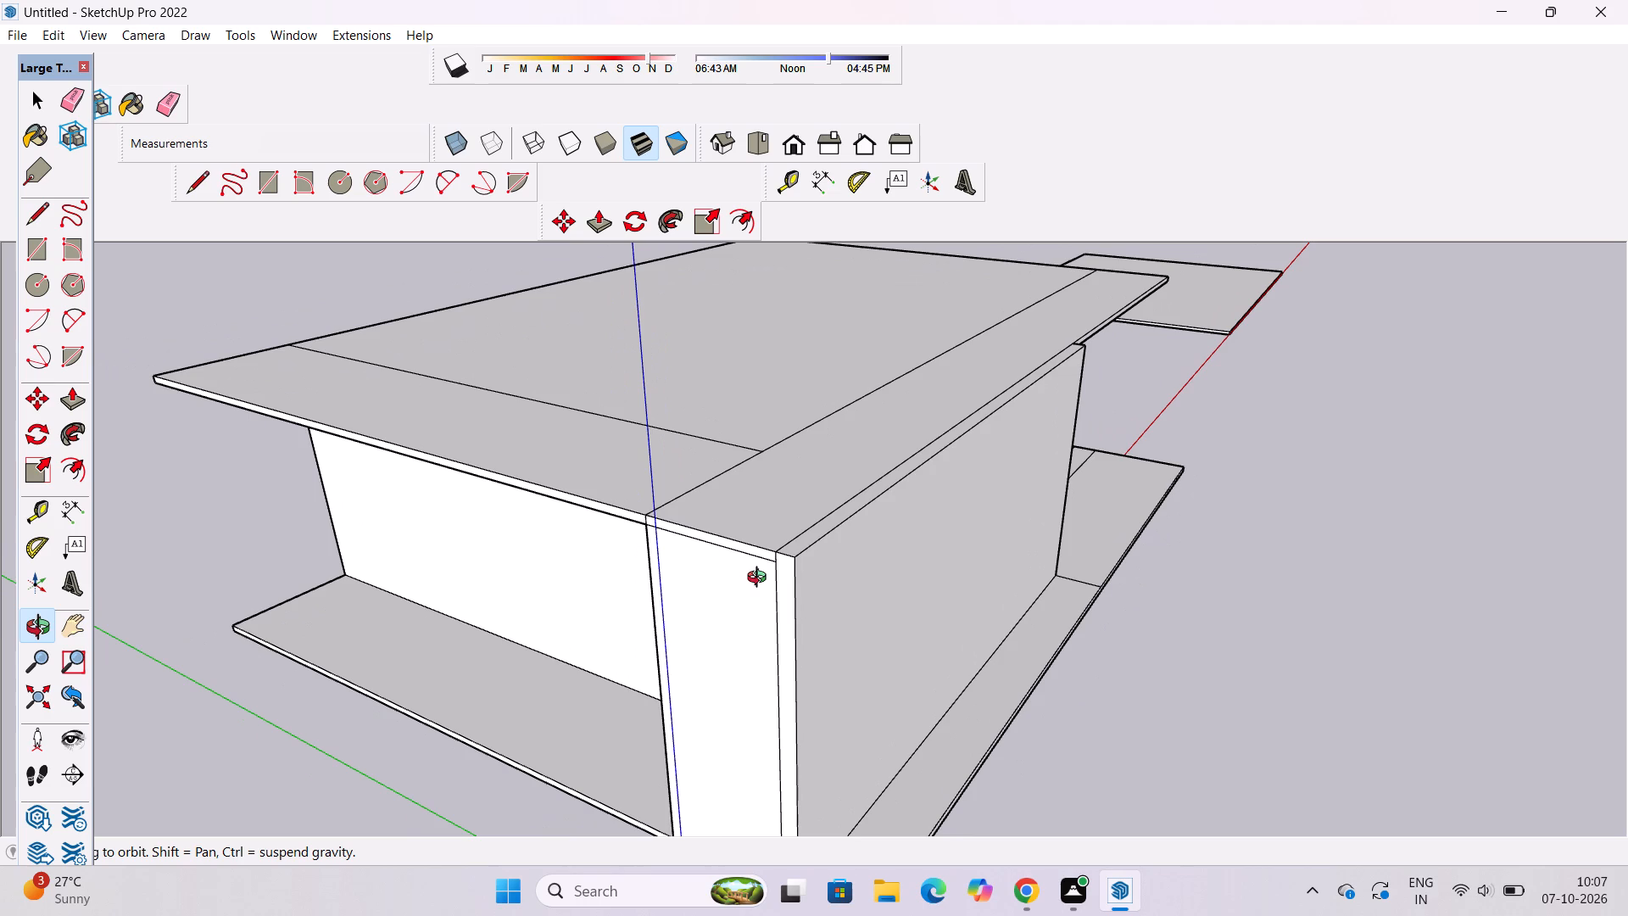
pyautogui.scroll(-3, 761, 579)
pyautogui.keyDown('shift'); pyautogui.moveTo(792, 622); pyautogui.dragTo(747, 552); pyautogui.keyUp('shift')
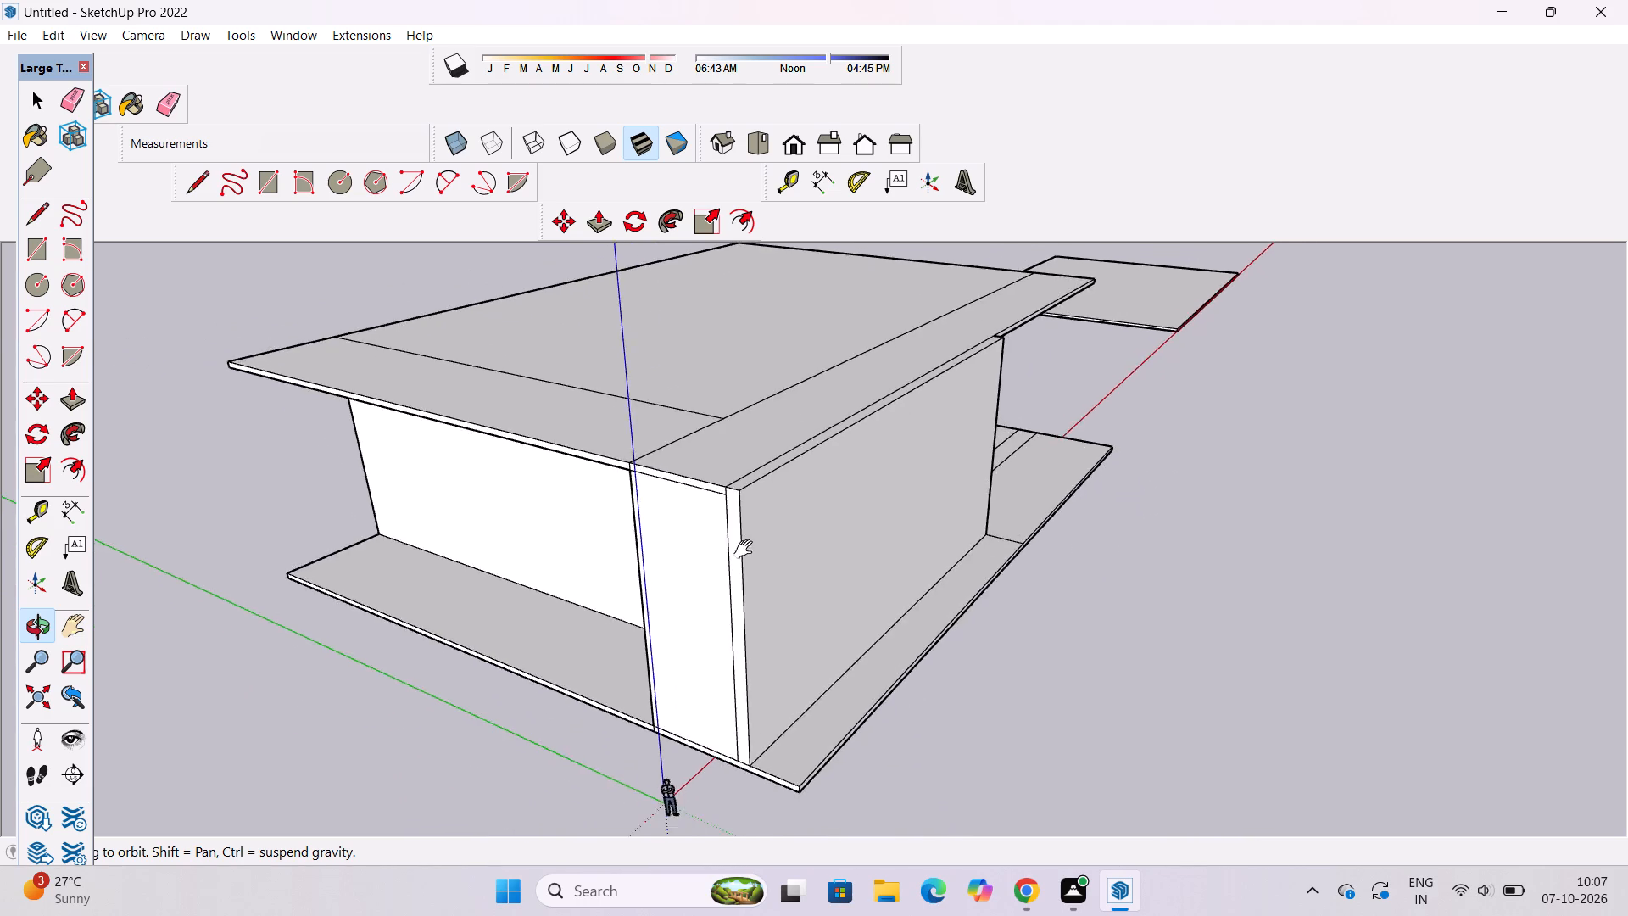
pyautogui.moveTo(766, 541); pyautogui.dragTo(652, 566)
pyautogui.scroll(1, 643, 567)
pyautogui.moveTo(644, 582); pyautogui.dragTo(624, 511)
pyautogui.keyDown('shift'); pyautogui.moveTo(627, 499); pyautogui.dragTo(690, 590); pyautogui.keyUp('shift')
pyautogui.moveTo(690, 592); pyautogui.dragTo(583, 597)
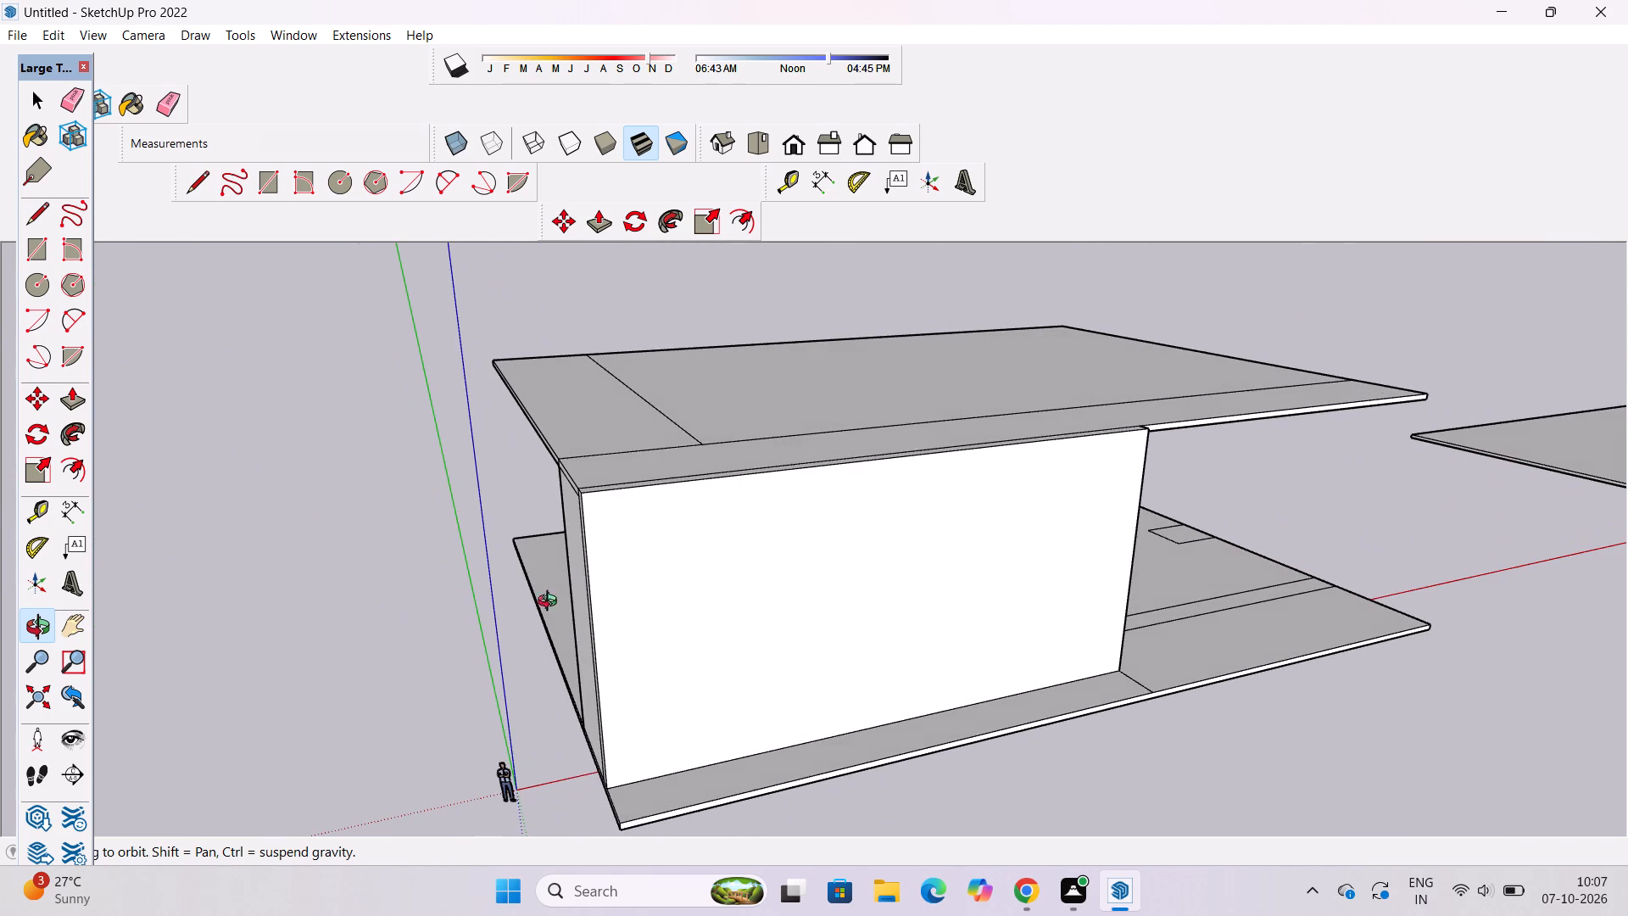
pyautogui.moveTo(922, 529); pyautogui.dragTo(663, 526)
pyautogui.keyDown('shift'); pyautogui.moveTo(900, 532); pyautogui.dragTo(739, 476); pyautogui.keyUp('shift')
pyautogui.moveTo(751, 487); pyautogui.dragTo(788, 556)
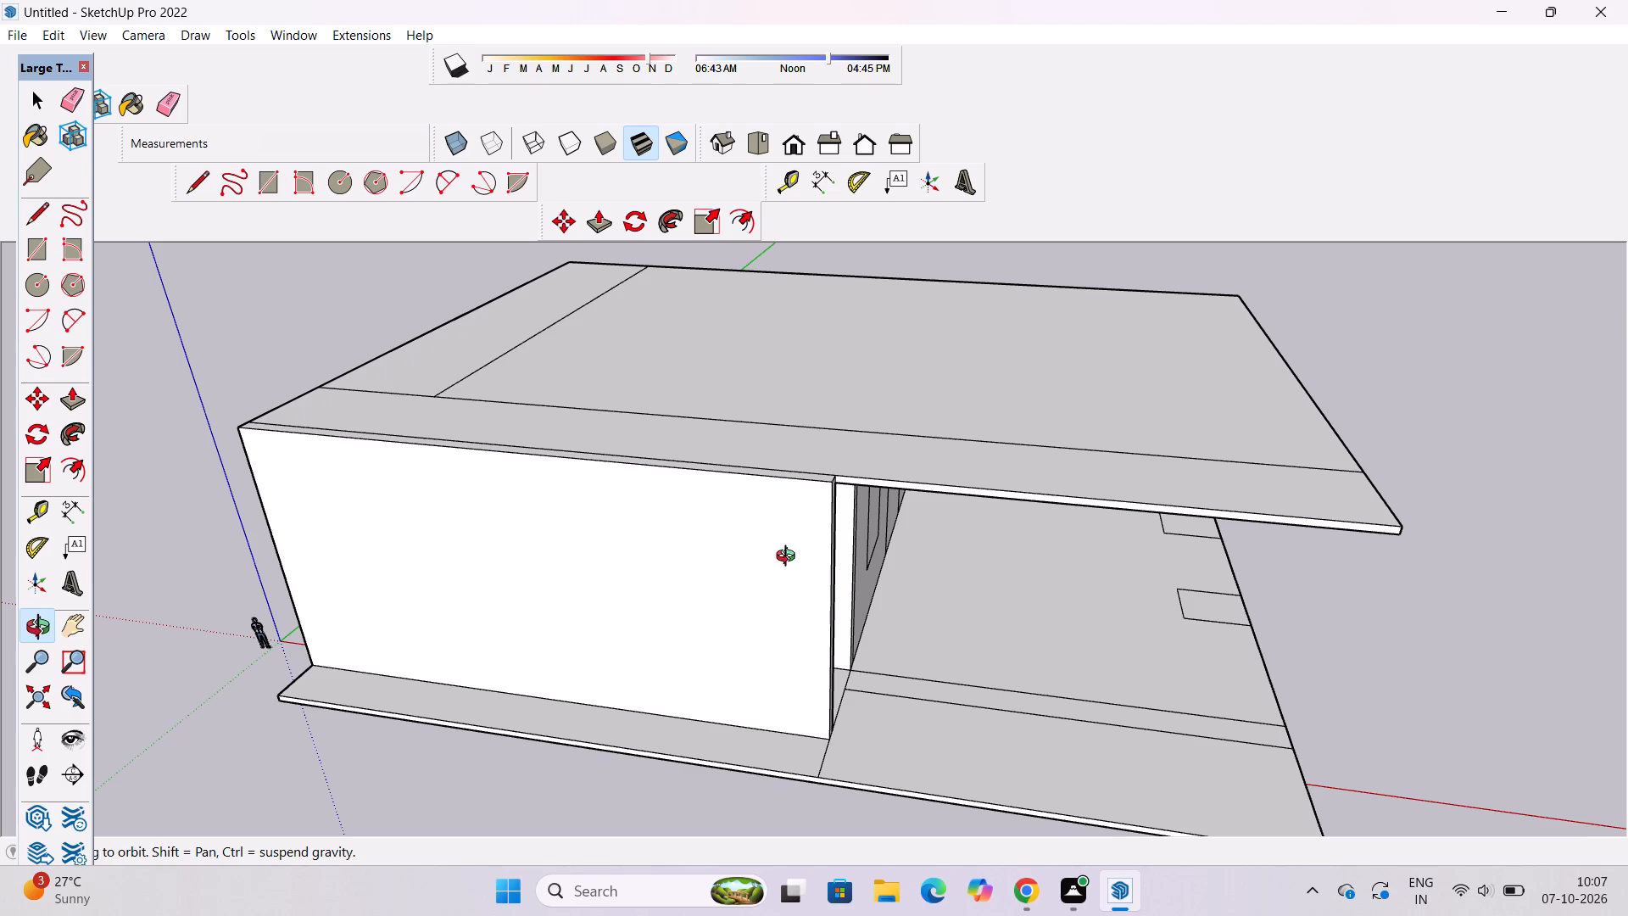
pyautogui.moveTo(755, 511); pyautogui.dragTo(818, 545)
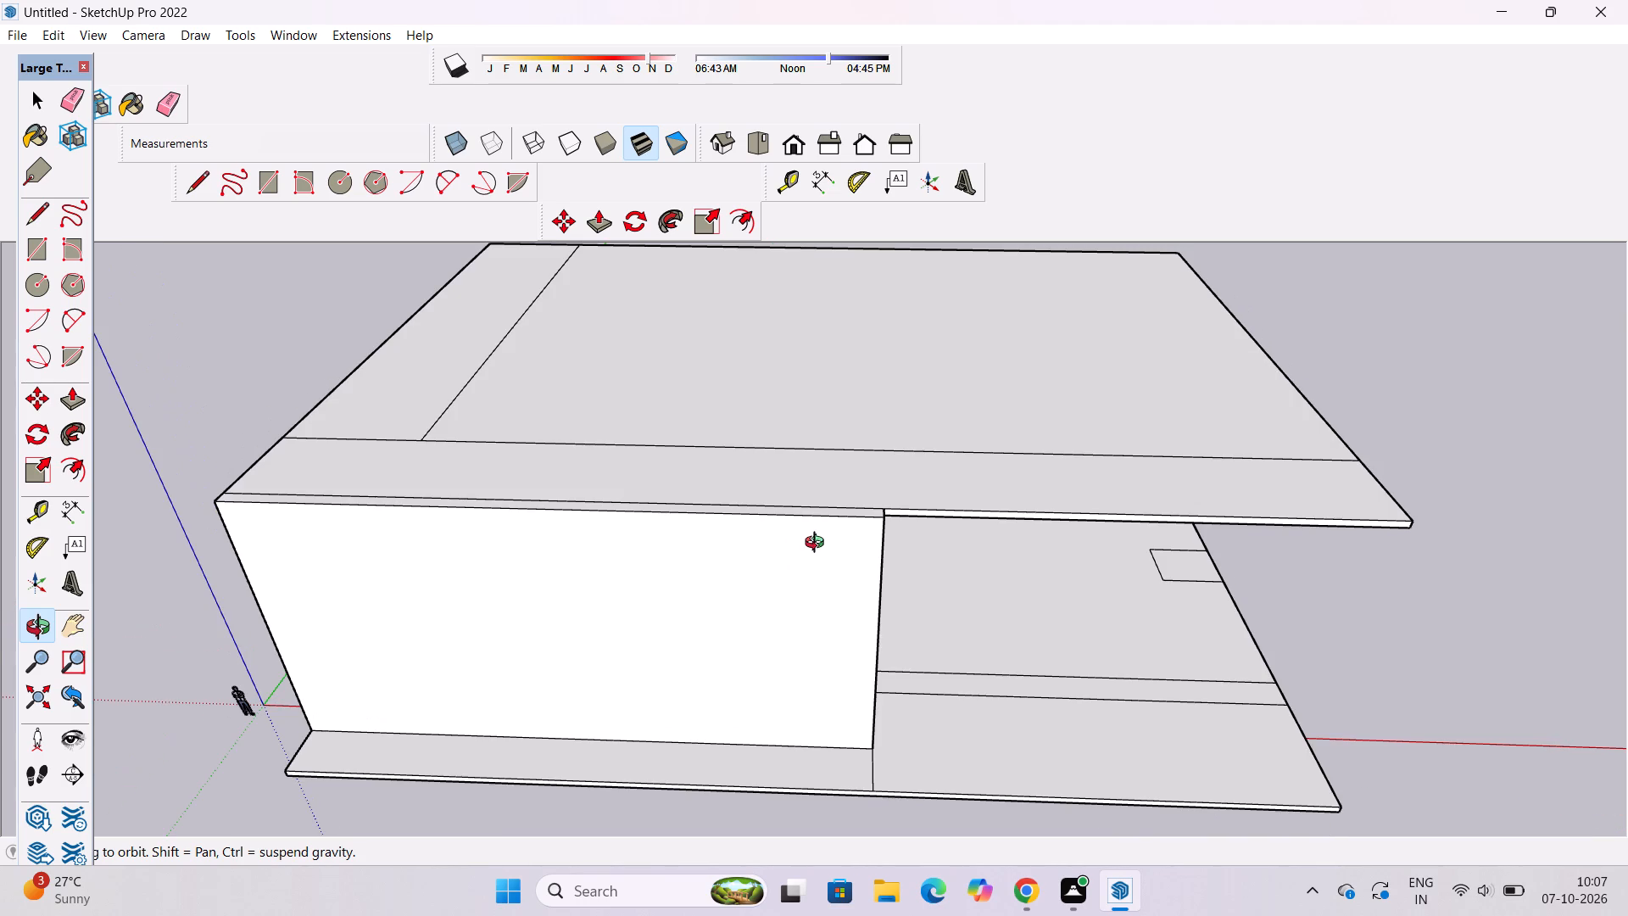
pyautogui.keyDown('shift'); pyautogui.moveTo(866, 551); pyautogui.dragTo(672, 489); pyautogui.keyUp('shift')
pyautogui.moveTo(789, 614); pyautogui.dragTo(787, 508)
pyautogui.keyDown('shift'); pyautogui.moveTo(914, 494); pyautogui.dragTo(705, 534); pyautogui.keyUp('shift')
pyautogui.moveTo(822, 552); pyautogui.dragTo(467, 615)
pyautogui.moveTo(750, 614); pyautogui.dragTo(720, 692)
pyautogui.moveTo(614, 709); pyautogui.dragTo(949, 649)
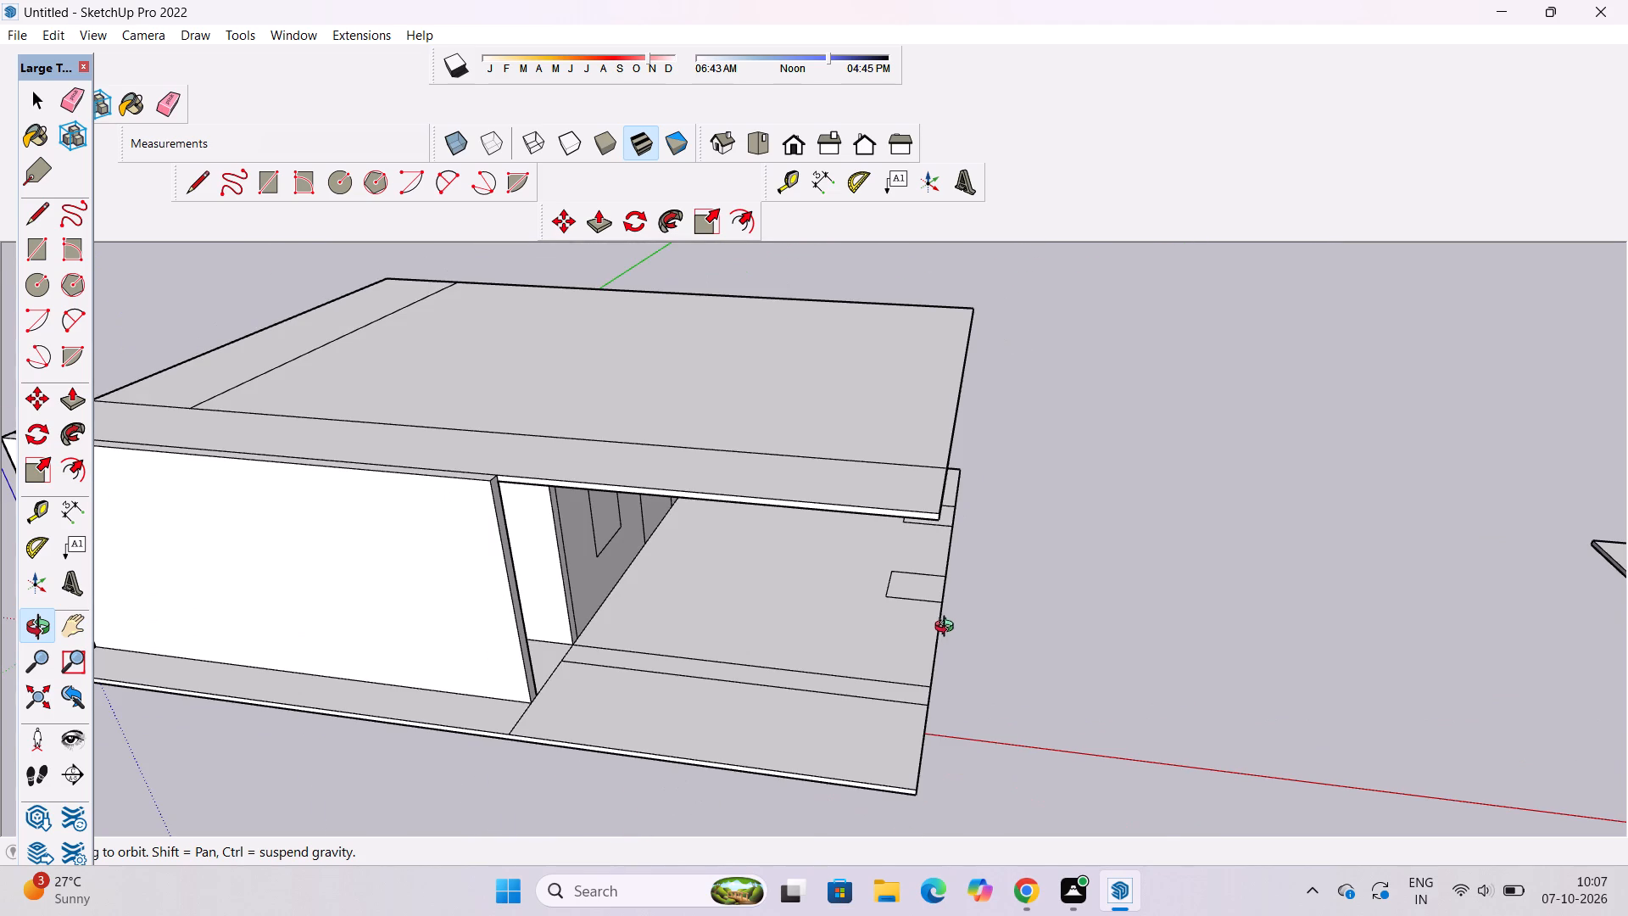
# Erase the two small rectangles on the ground slab along the short edge farthest from the origin.
pyautogui.moveTo(874, 650); pyautogui.dragTo(925, 615)
pyautogui.keyDown('shift'); pyautogui.moveTo(935, 614); pyautogui.dragTo(829, 588); pyautogui.keyUp('shift')
pyautogui.moveTo(829, 588); pyautogui.dragTo(866, 650)
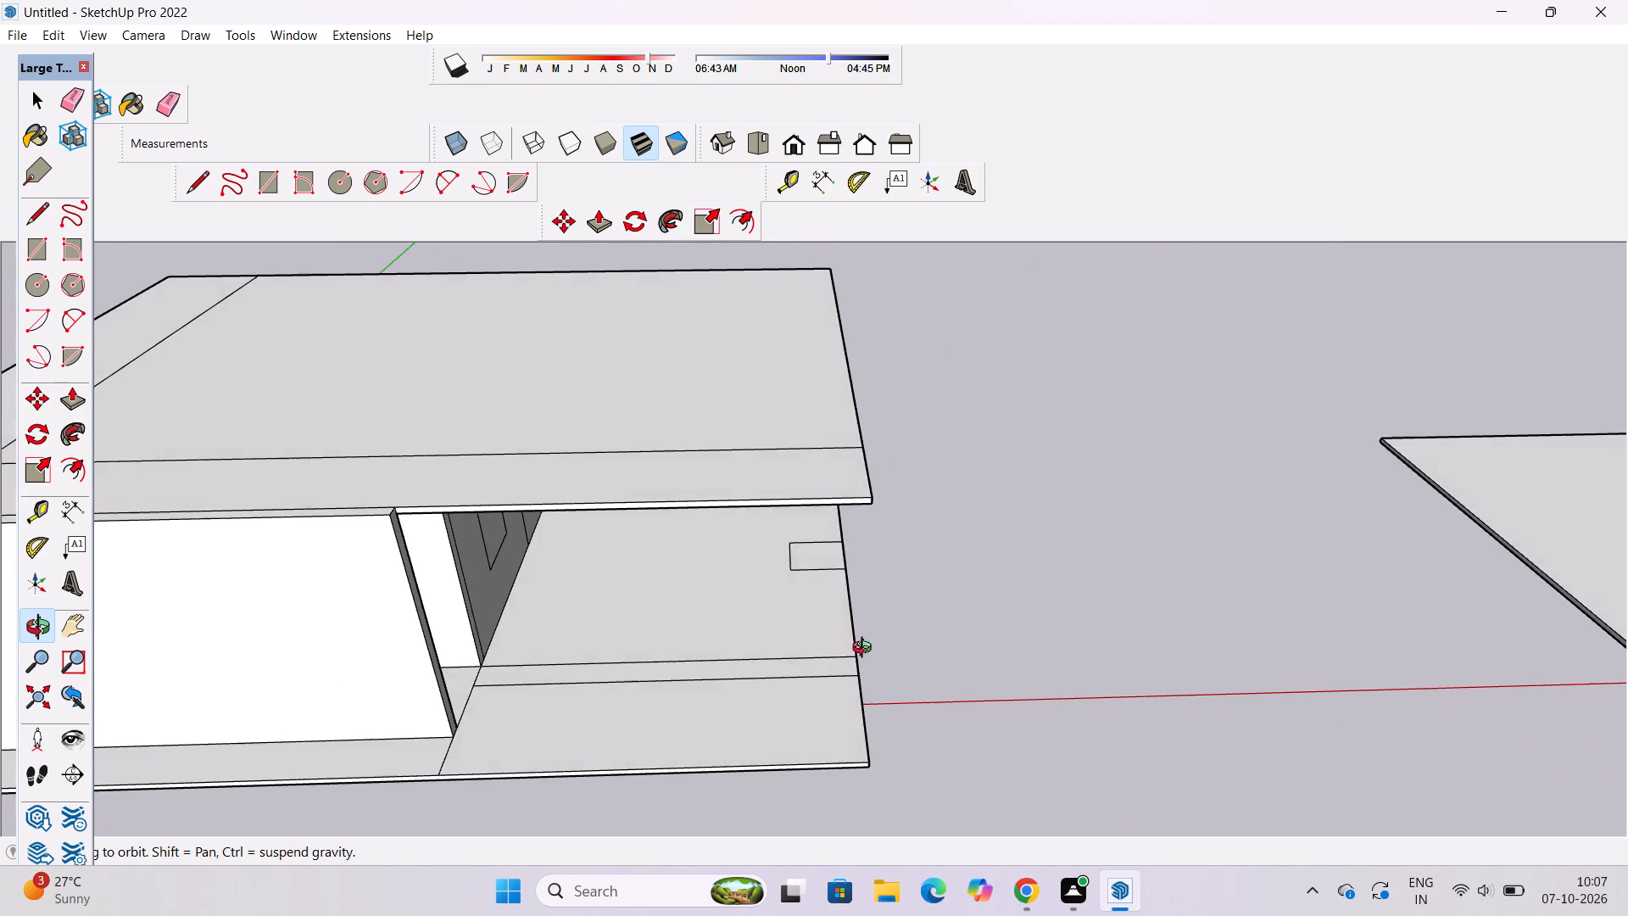
pyautogui.scroll(3, 838, 621)
pyautogui.keyDown('shift'); pyautogui.moveTo(824, 609); pyautogui.dragTo(810, 586); pyautogui.keyUp('shift')
pyautogui.keyDown('shift'); pyautogui.moveTo(802, 570); pyautogui.dragTo(808, 627); pyautogui.keyUp('shift')
pyautogui.scroll(4, 785, 586)
pyautogui.keyDown('shift'); pyautogui.moveTo(785, 586); pyautogui.dragTo(784, 666); pyautogui.keyUp('shift')
pyautogui.moveTo(782, 667); pyautogui.dragTo(777, 590)
pyautogui.press('e')
pyautogui.moveTo(783, 450); pyautogui.dragTo(775, 539)
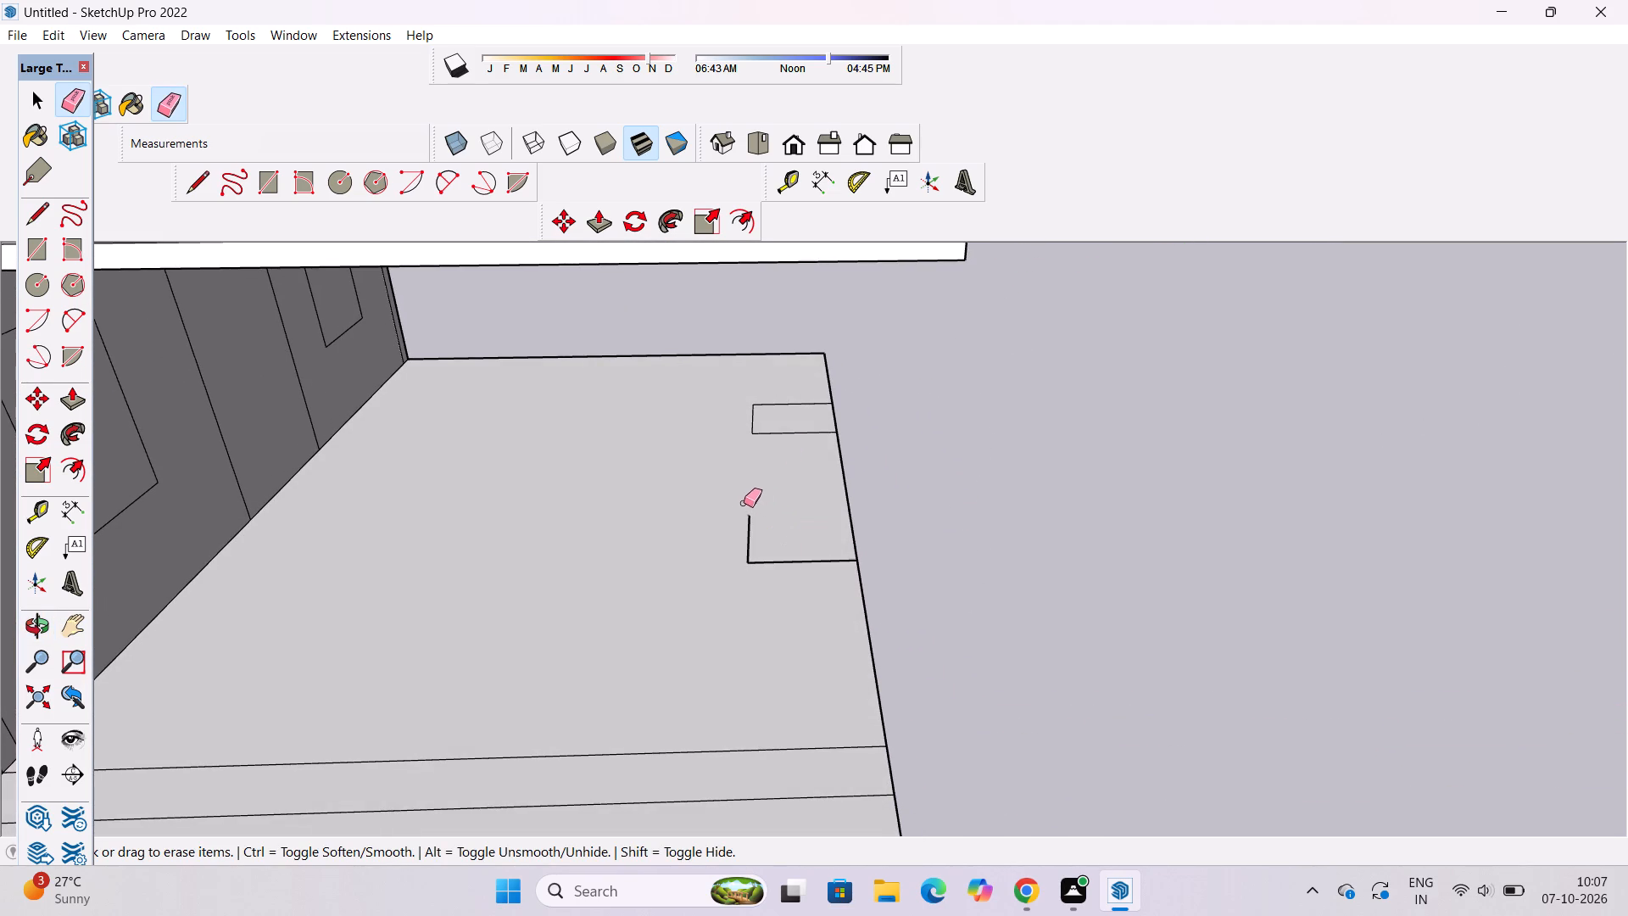
pyautogui.moveTo(741, 497); pyautogui.dragTo(771, 578)
pyautogui.moveTo(774, 402); pyautogui.dragTo(775, 442)
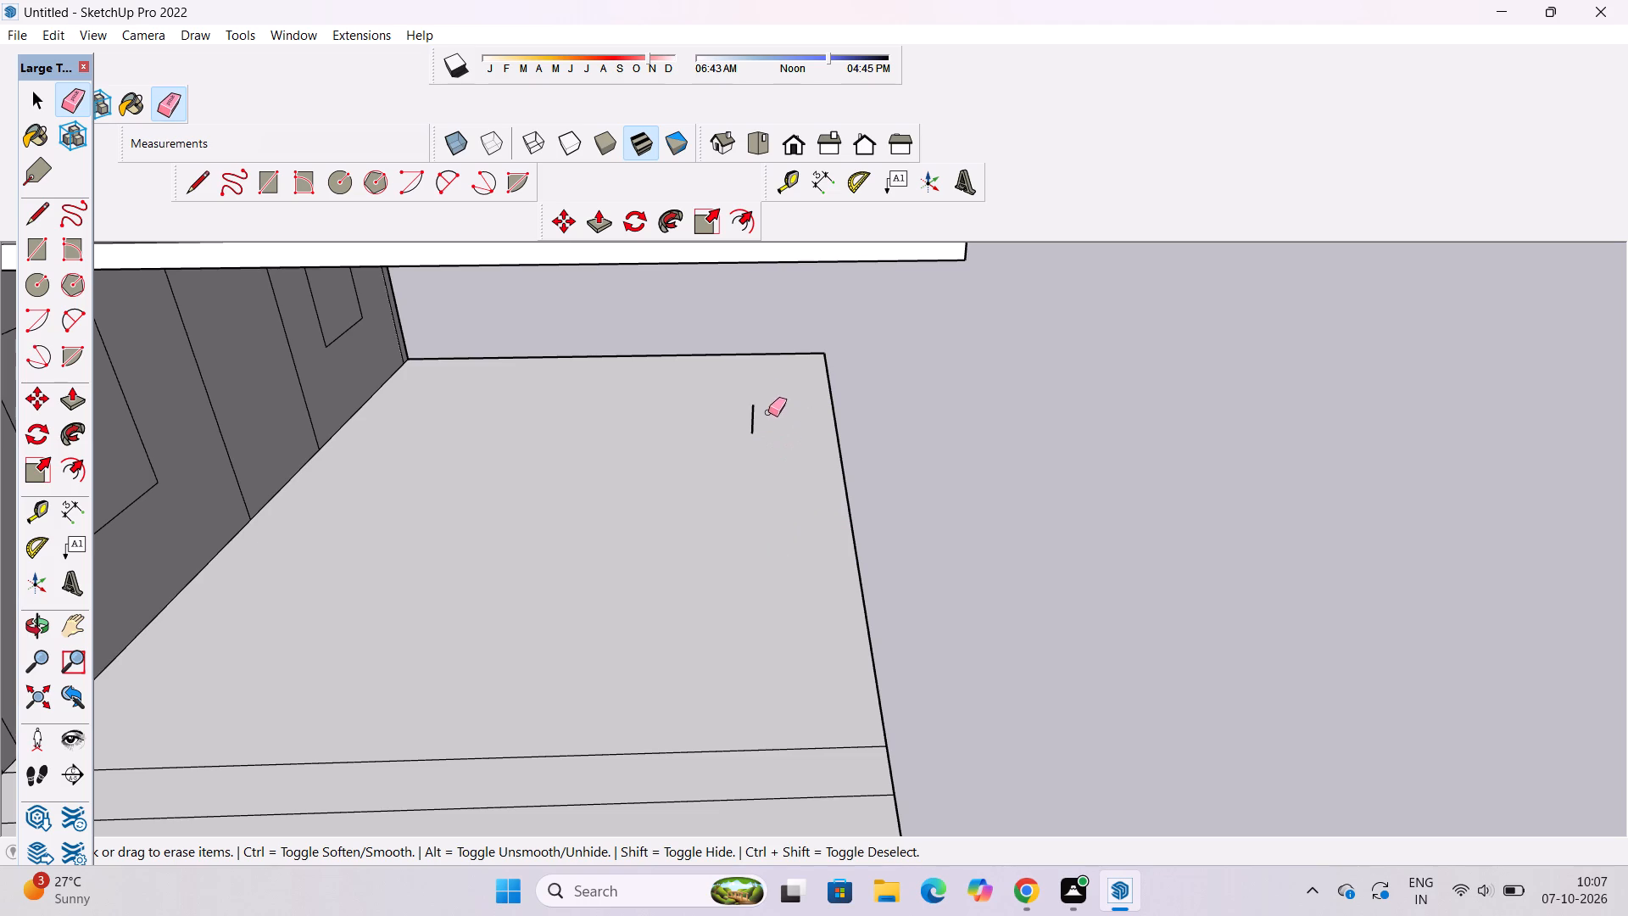
pyautogui.moveTo(756, 396); pyautogui.dragTo(751, 427)
pyautogui.press('space')
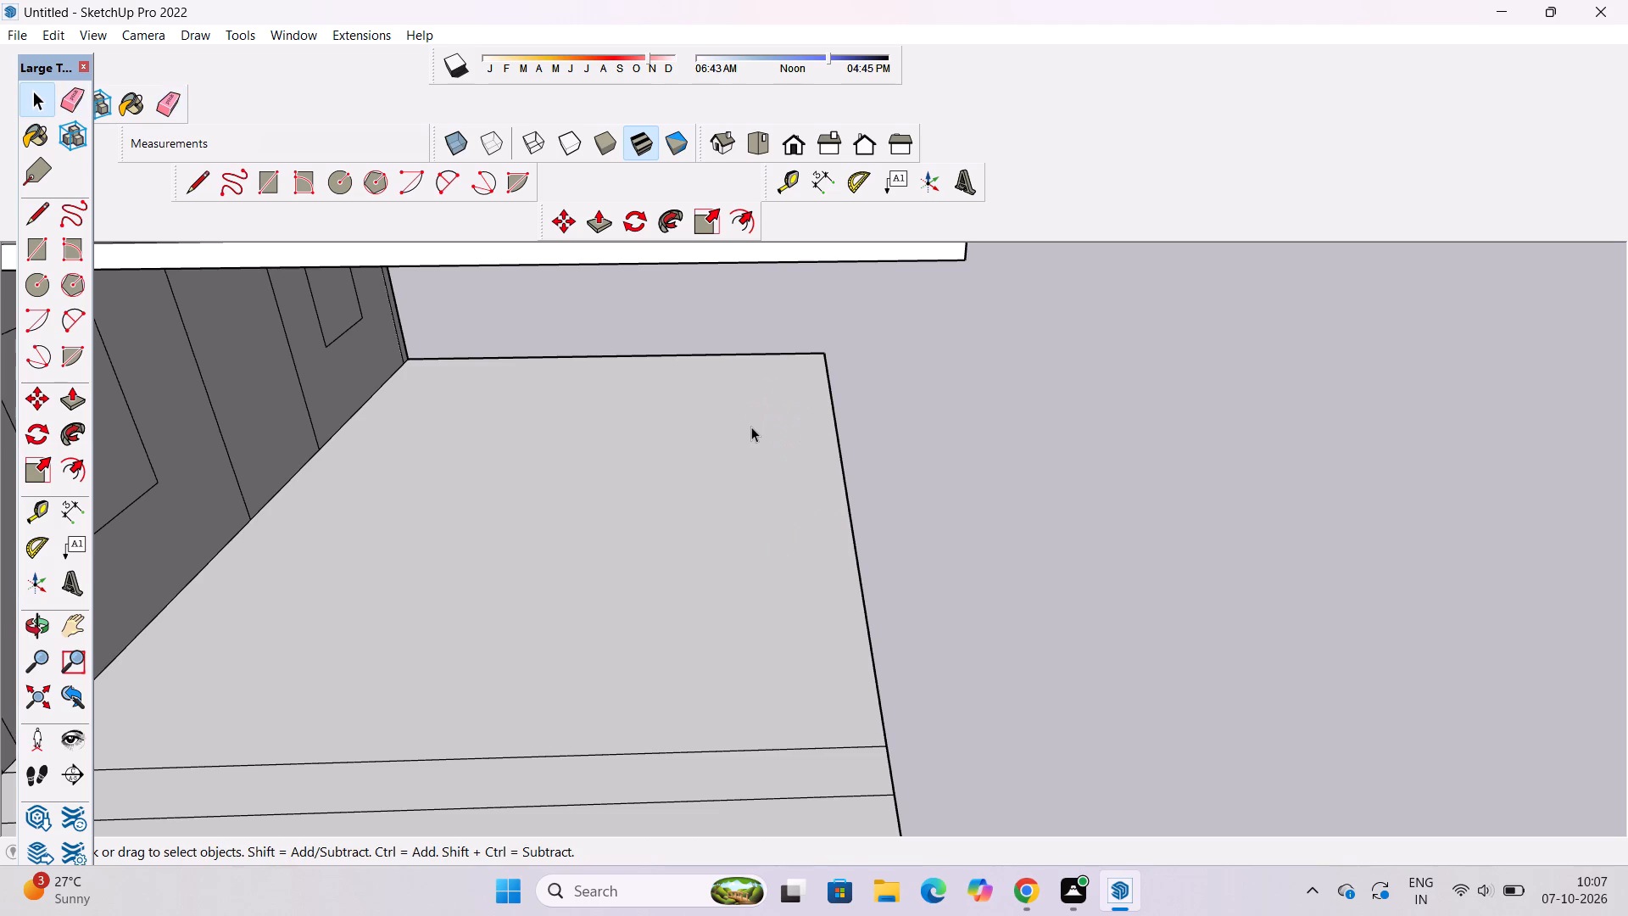
# Examine the open ground slab area beside the front wall's far end and the narrow strip crossing it.
pyautogui.press('o')
pyautogui.scroll(-6, 749, 377)
pyautogui.moveTo(746, 411); pyautogui.dragTo(755, 467)
pyautogui.scroll(2, 690, 568)
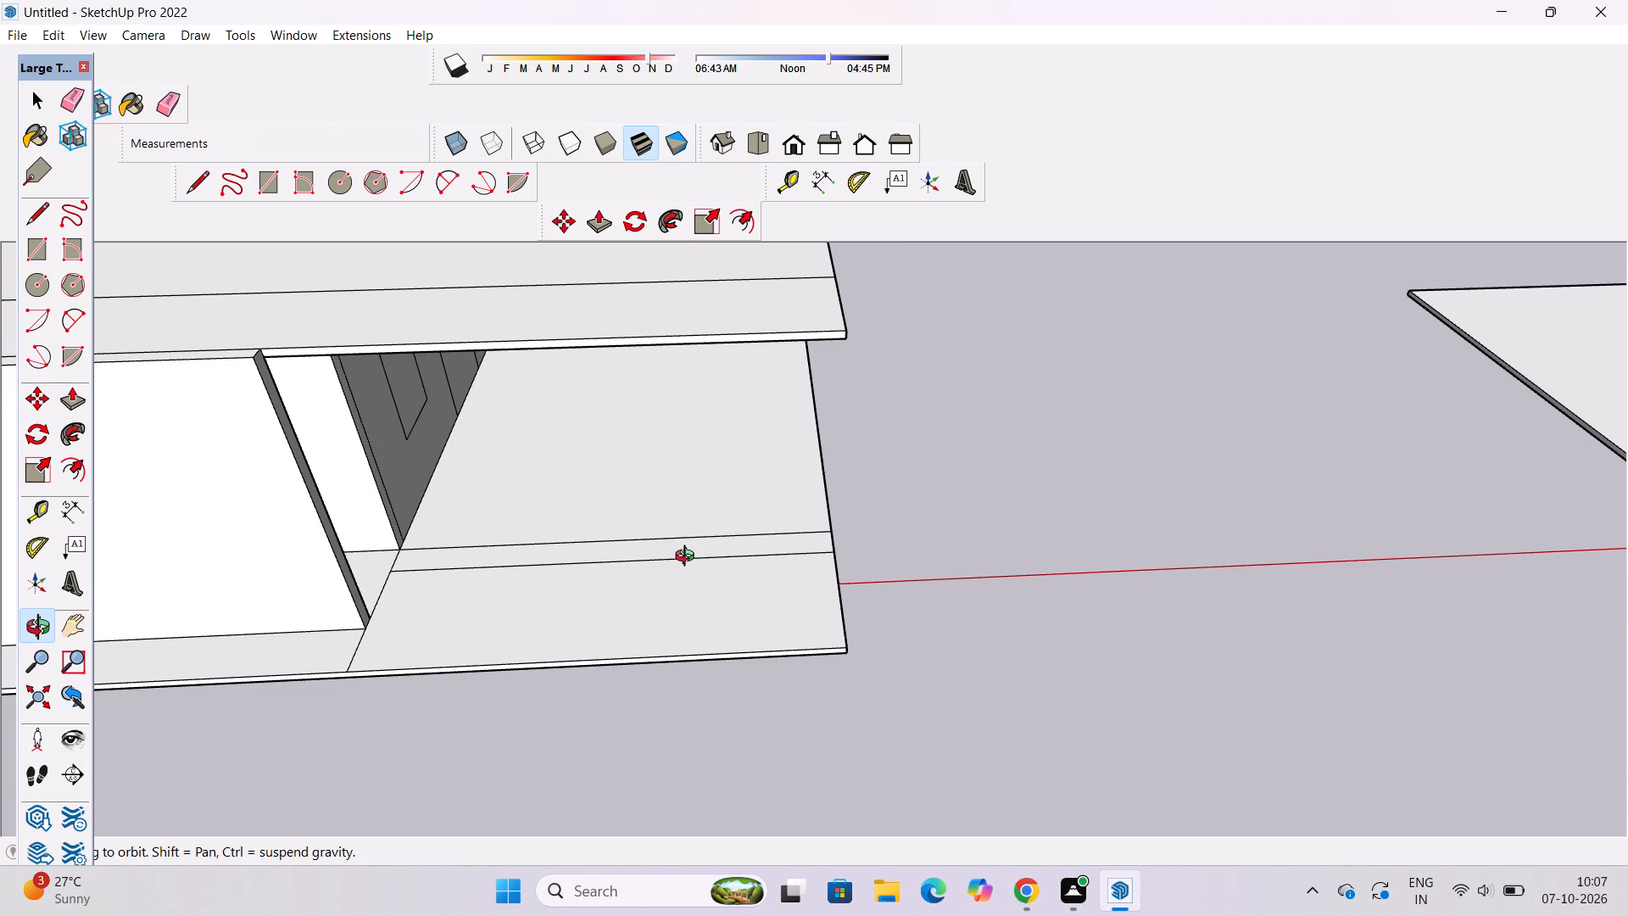
pyautogui.scroll(-2, 689, 558)
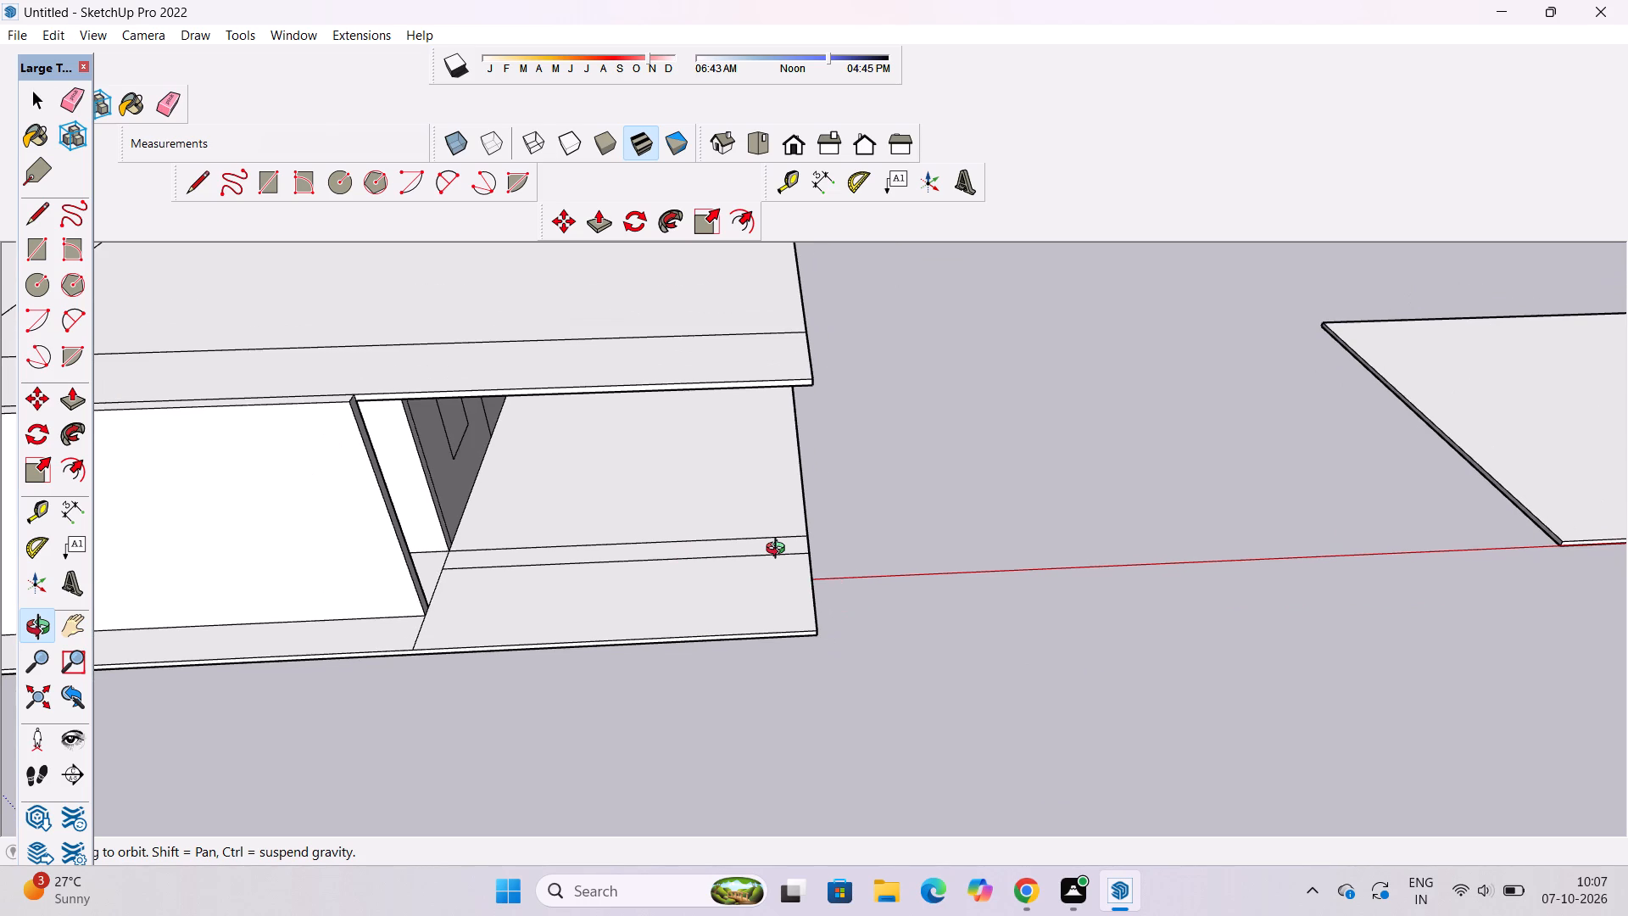
pyautogui.keyDown('shift'); pyautogui.moveTo(655, 569); pyautogui.dragTo(753, 545); pyautogui.keyUp('shift')
pyautogui.scroll(1, 634, 549)
pyautogui.keyDown('shift'); pyautogui.moveTo(637, 549); pyautogui.dragTo(716, 557); pyautogui.keyUp('shift')
pyautogui.keyDown('shift'); pyautogui.moveTo(661, 556); pyautogui.dragTo(683, 556); pyautogui.keyUp('shift')
pyautogui.scroll(-2, 730, 542)
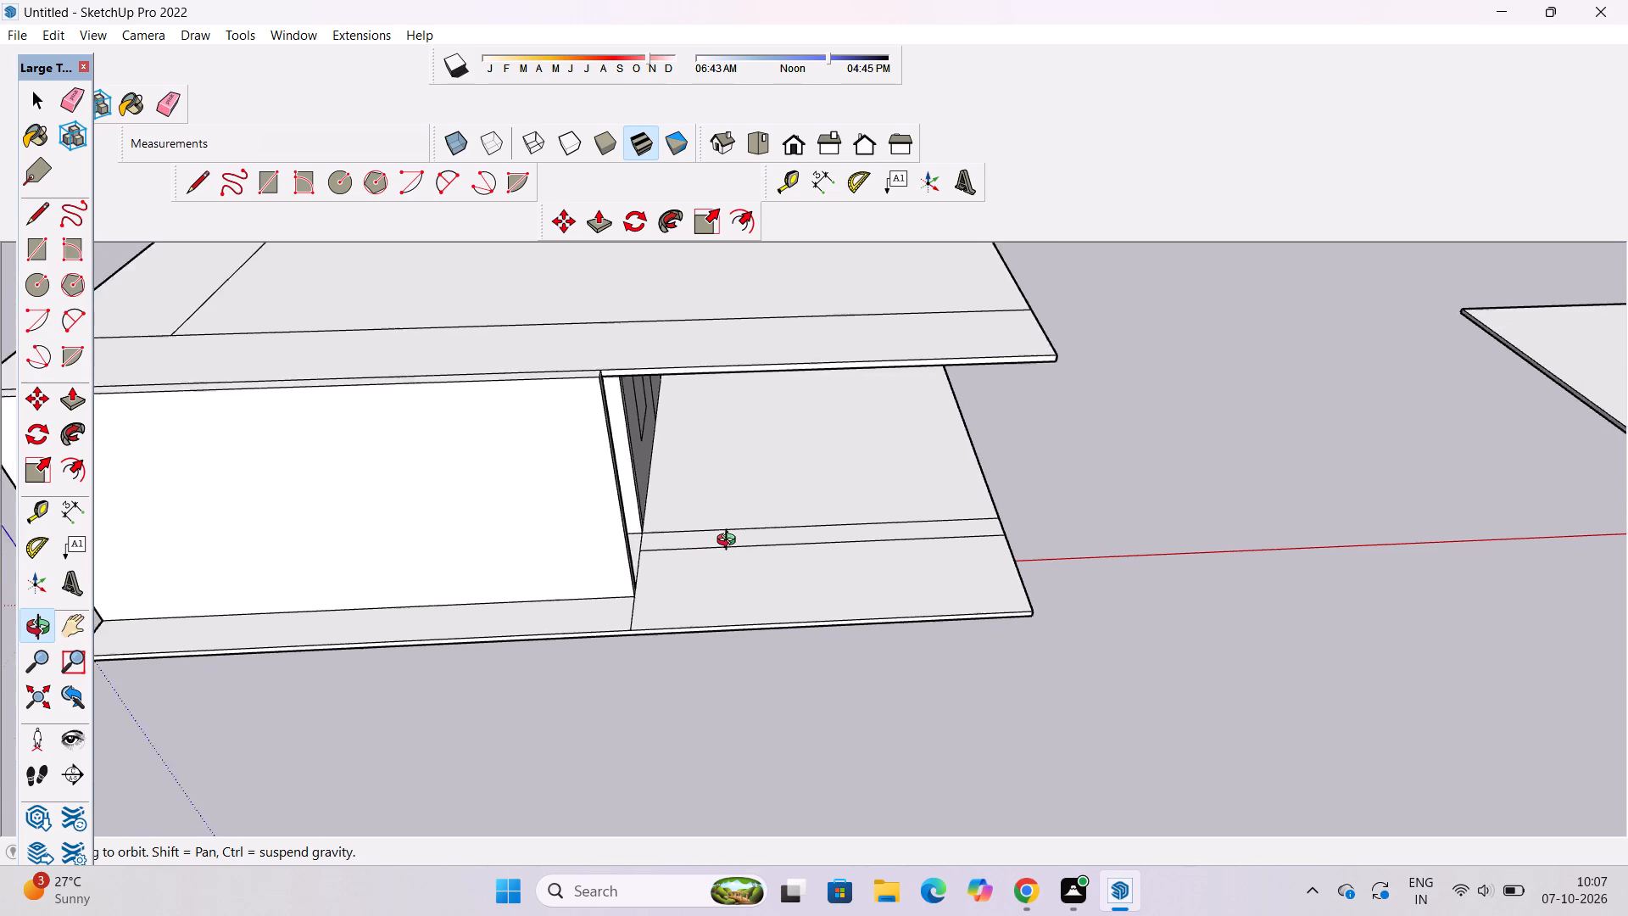
# Examine the open ground slab area and the narrow strip running from the front wall's far end to the slab's short edge.
pyautogui.scroll(-1, 730, 542)
pyautogui.keyDown('shift'); pyautogui.moveTo(731, 541); pyautogui.dragTo(776, 575); pyautogui.keyUp('shift')
pyautogui.moveTo(730, 592); pyautogui.dragTo(711, 558)
pyautogui.moveTo(711, 558); pyautogui.dragTo(716, 580)
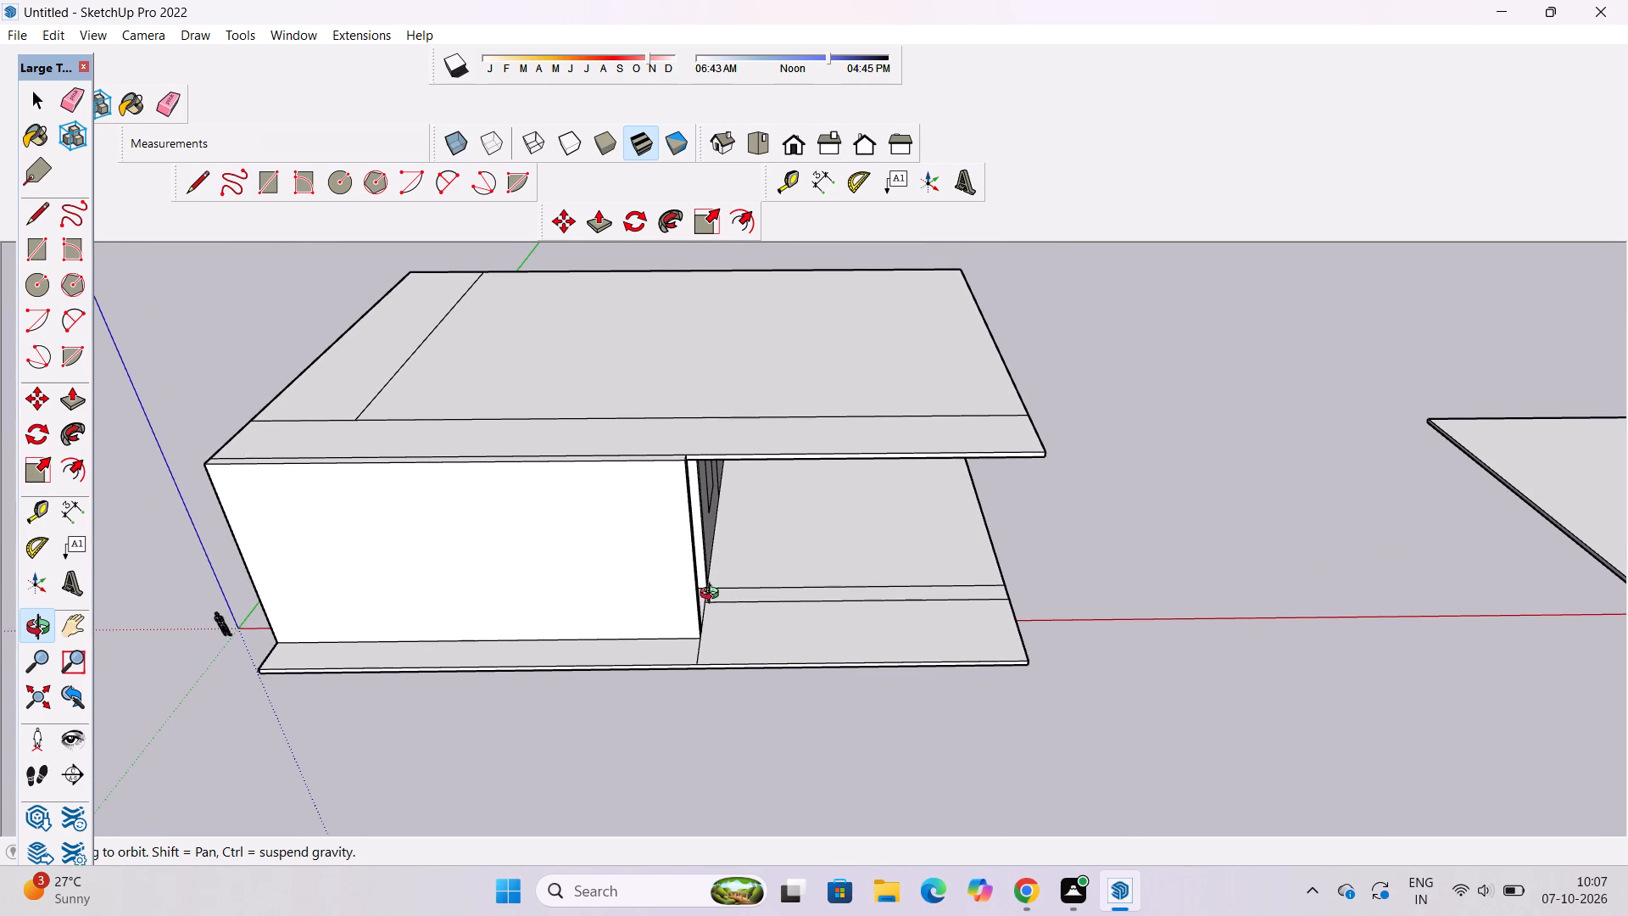
pyautogui.keyDown('shift'); pyautogui.click(709, 618); pyautogui.keyUp('shift')
pyautogui.scroll(3, 694, 596)
pyautogui.keyDown('shift'); pyautogui.moveTo(693, 592); pyautogui.dragTo(650, 587); pyautogui.keyUp('shift')
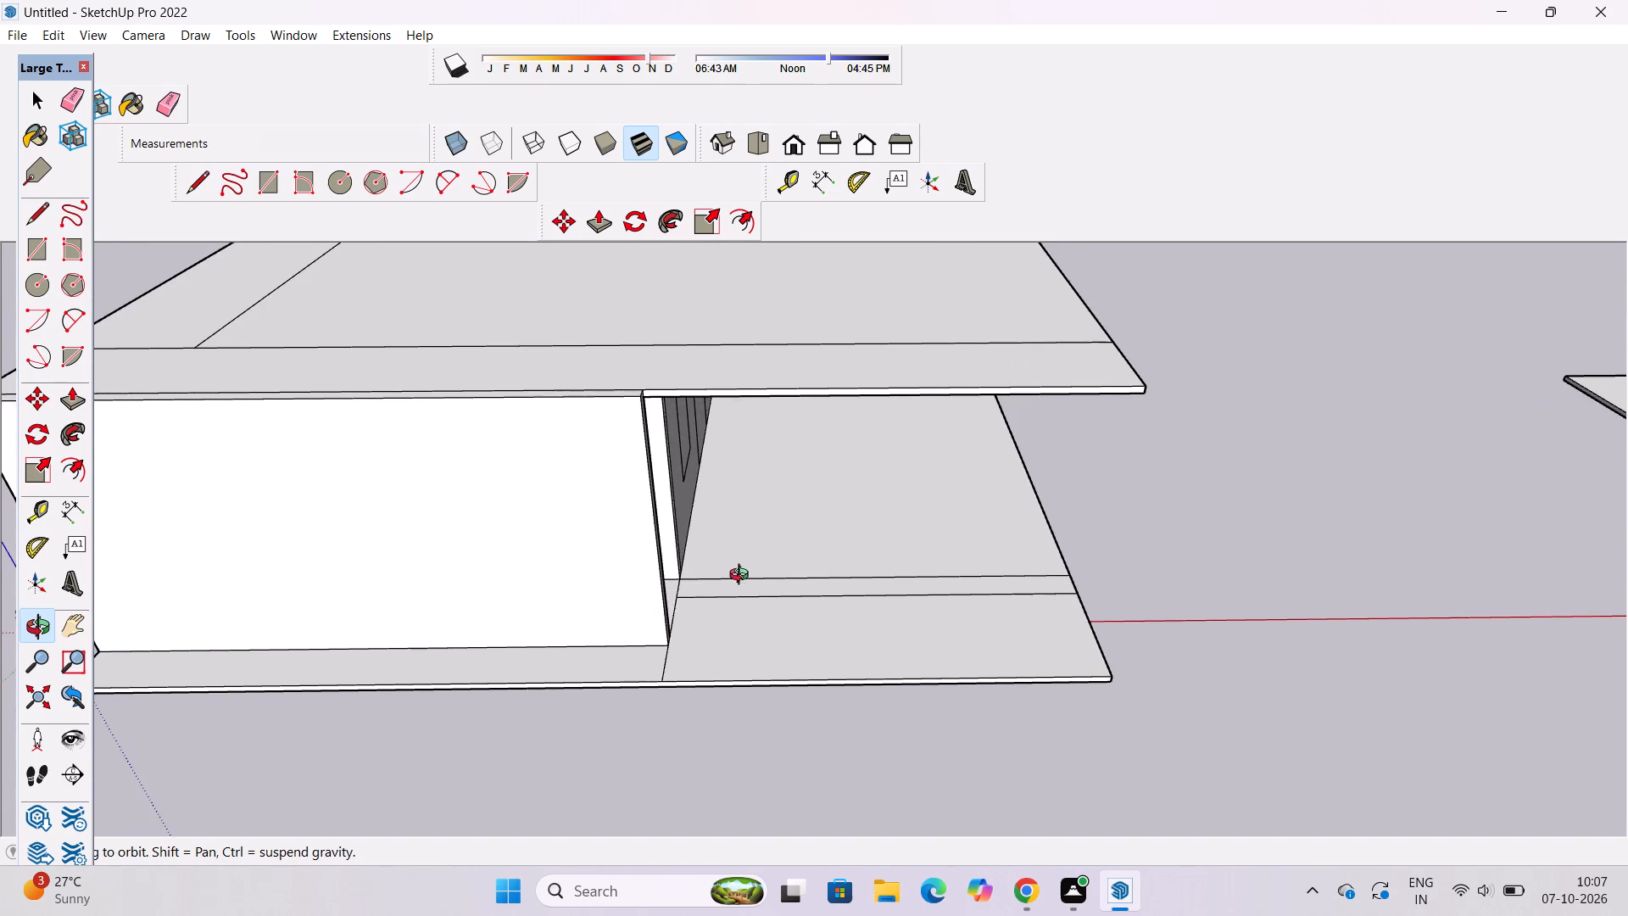
pyautogui.keyDown('shift'); pyautogui.moveTo(753, 572); pyautogui.dragTo(728, 568); pyautogui.keyUp('shift')
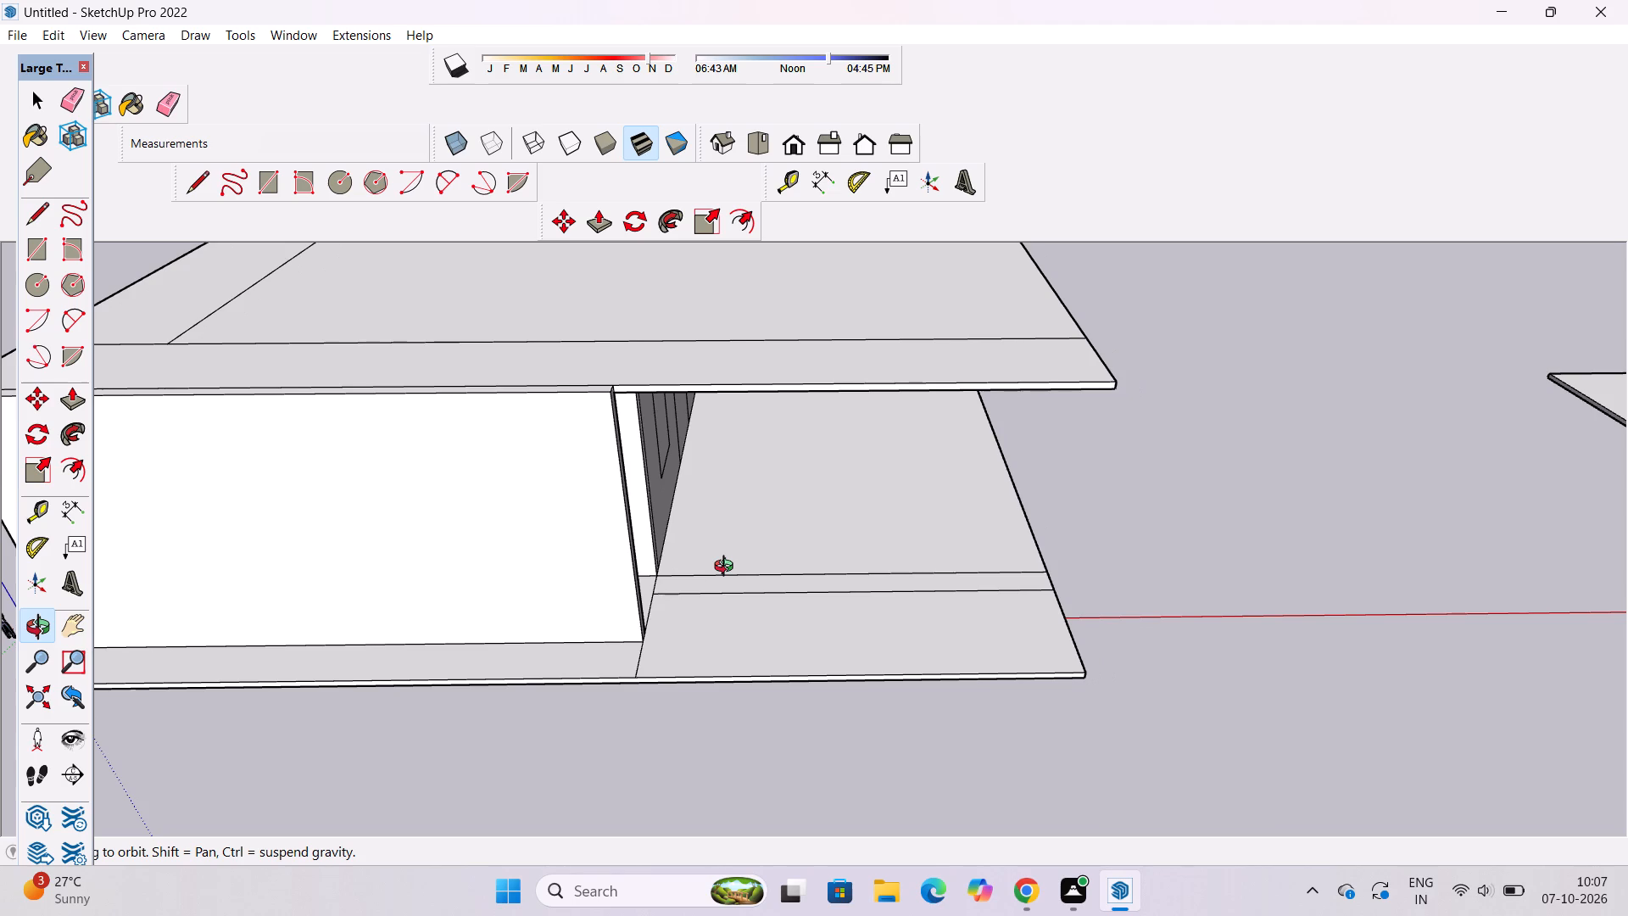
pyautogui.scroll(-1, 726, 568)
pyautogui.keyDown('shift'); pyautogui.moveTo(726, 568); pyautogui.dragTo(709, 574); pyautogui.keyUp('shift')
pyautogui.keyDown('shift'); pyautogui.moveTo(709, 574); pyautogui.dragTo(720, 568); pyautogui.keyUp('shift')
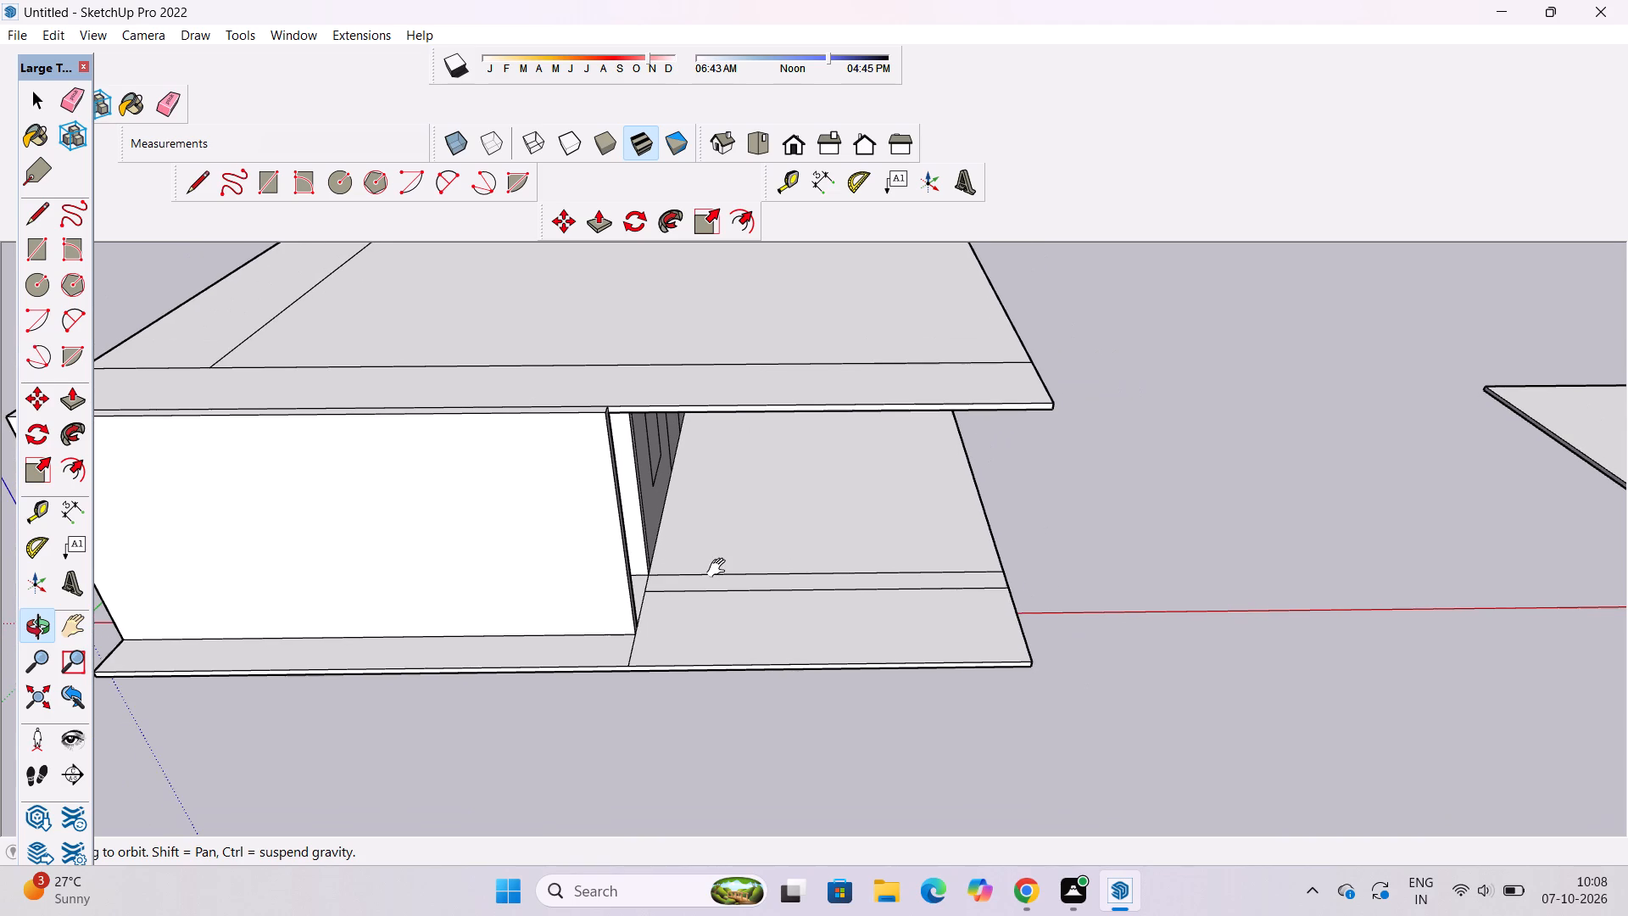
pyautogui.scroll(3, 720, 568)
pyautogui.keyDown('shift'); pyautogui.moveTo(722, 567); pyautogui.dragTo(641, 588); pyautogui.keyUp('shift')
pyautogui.moveTo(733, 595); pyautogui.dragTo(740, 623)
pyautogui.click(740, 623)
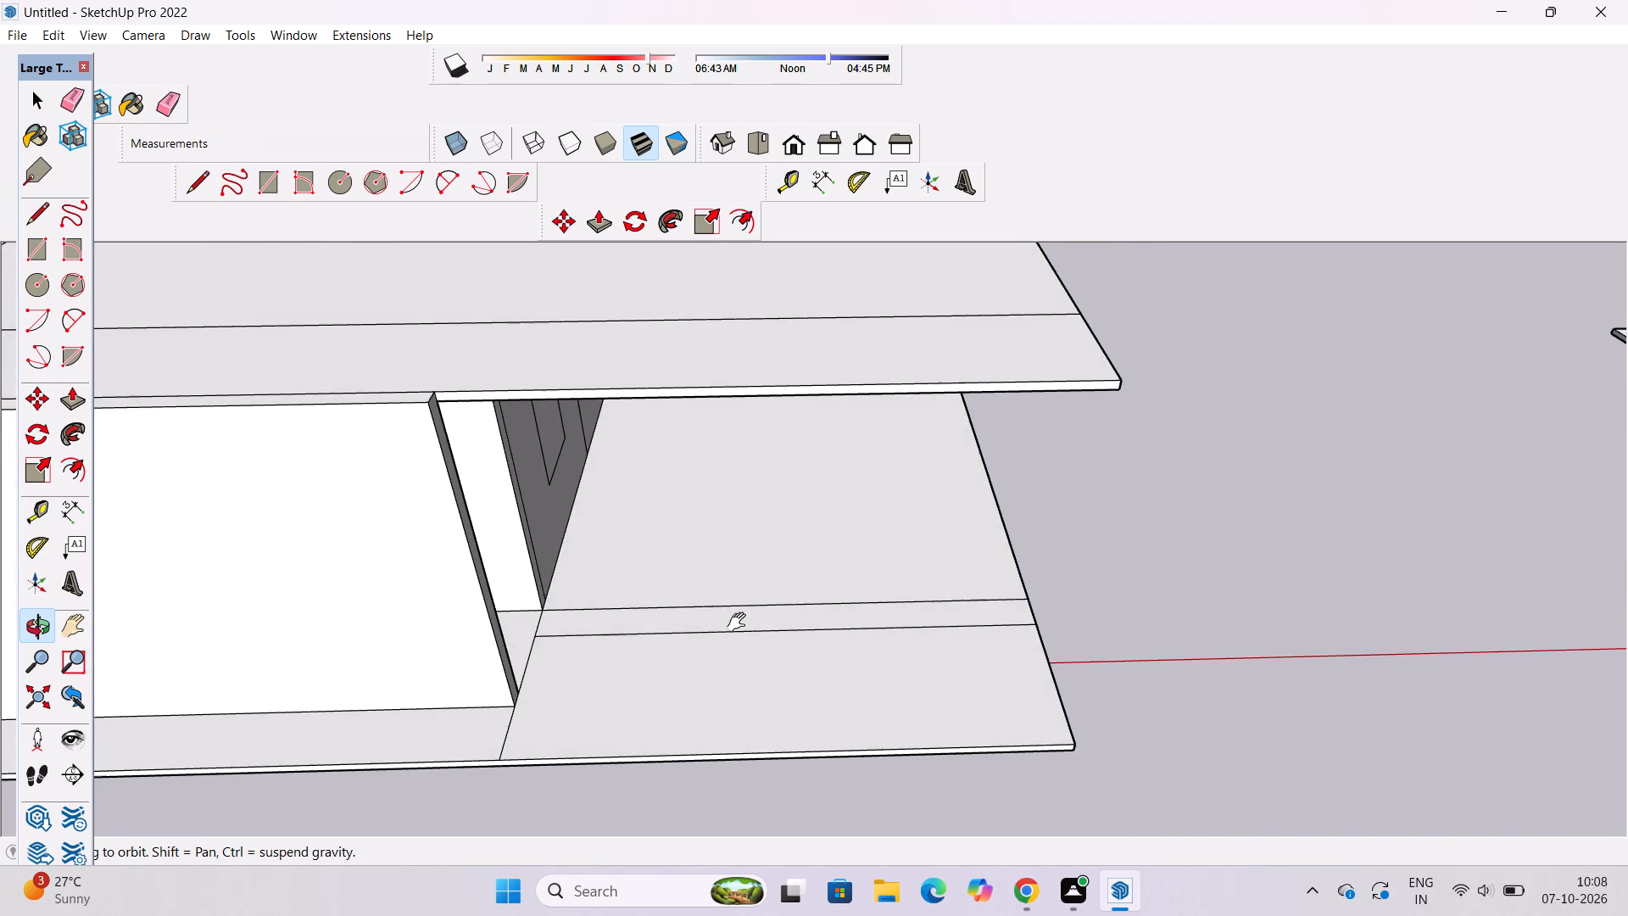
# Draw an 11' by about 9' 10" rectangle on the ground slab, starting where the strip's inner line meets the far short edge.
pyautogui.press('r')
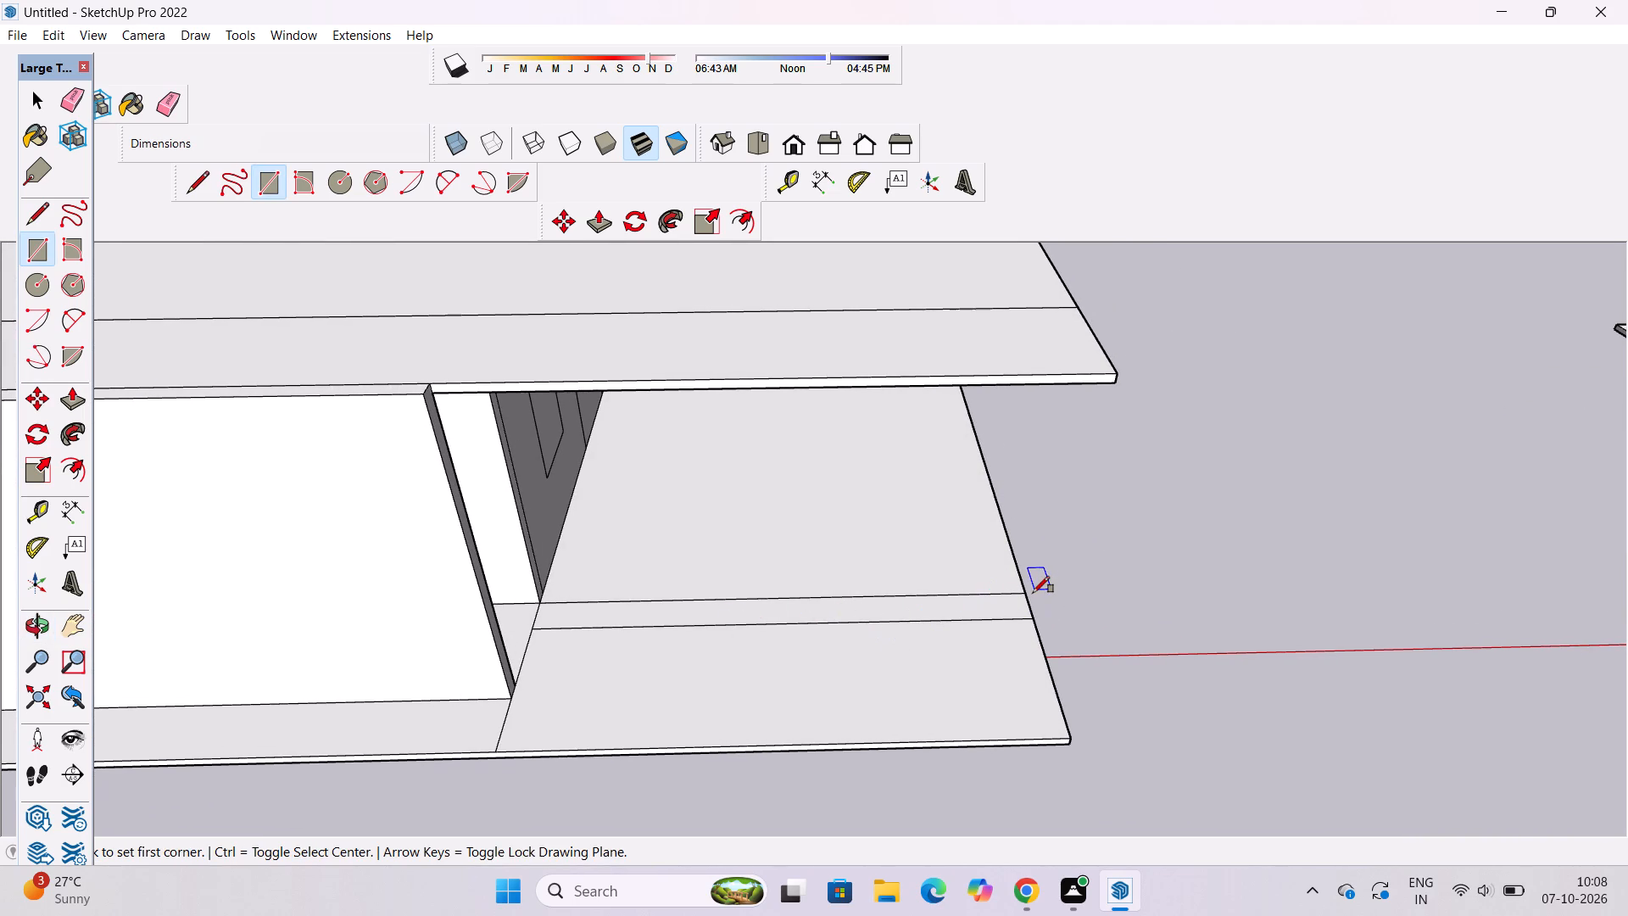
pyautogui.click(1021, 592)
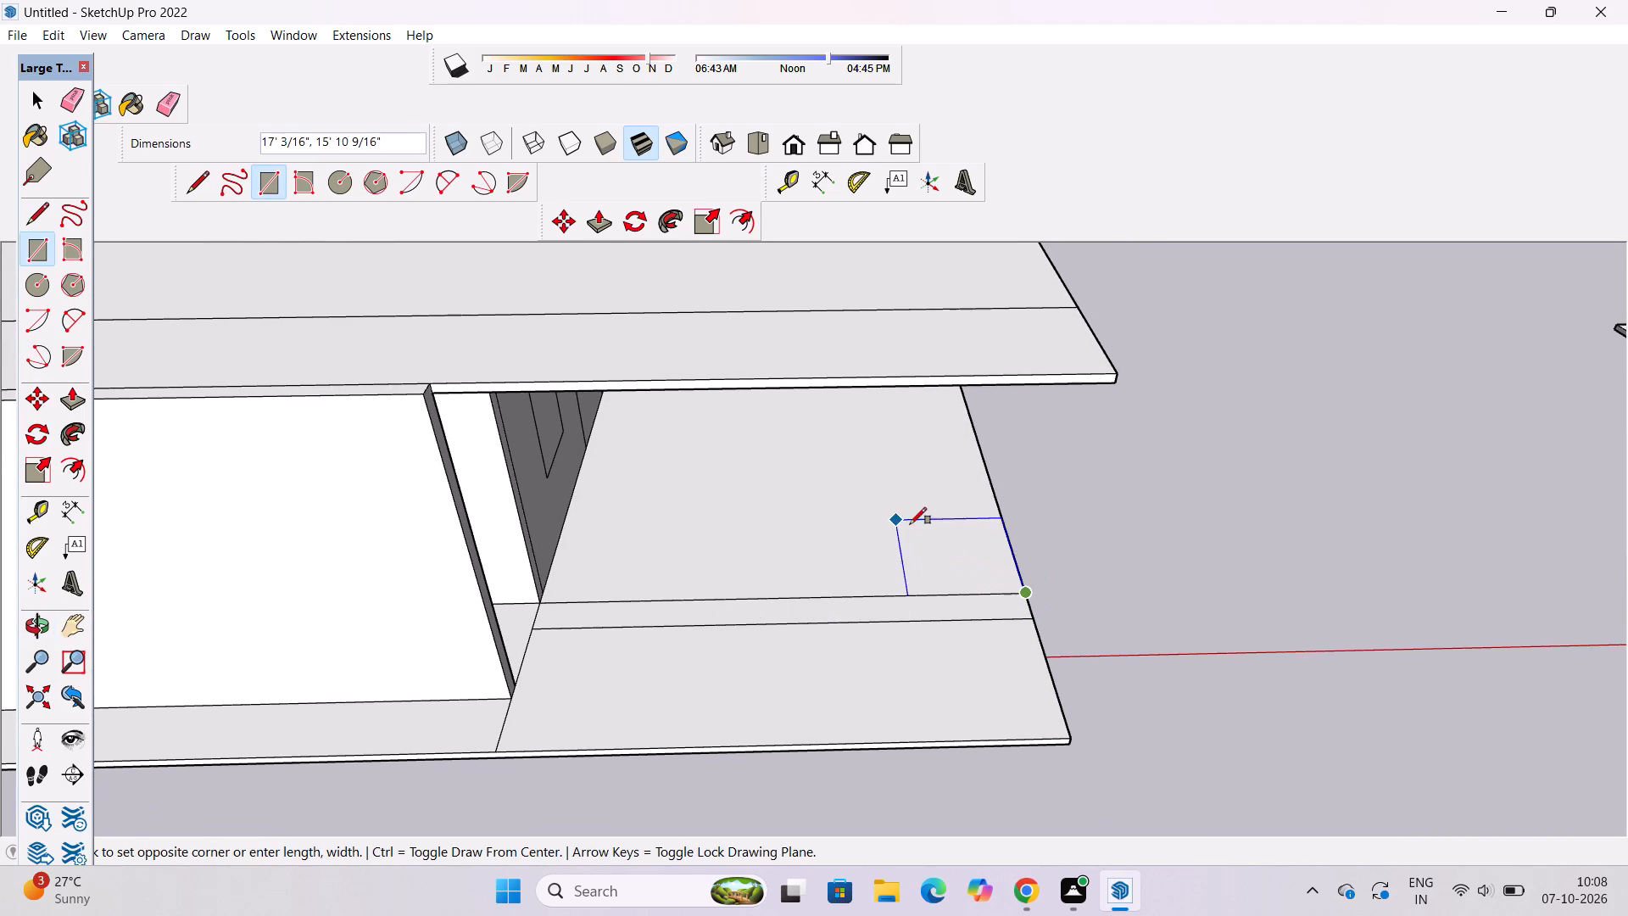
pyautogui.scroll(-1, 897, 533)
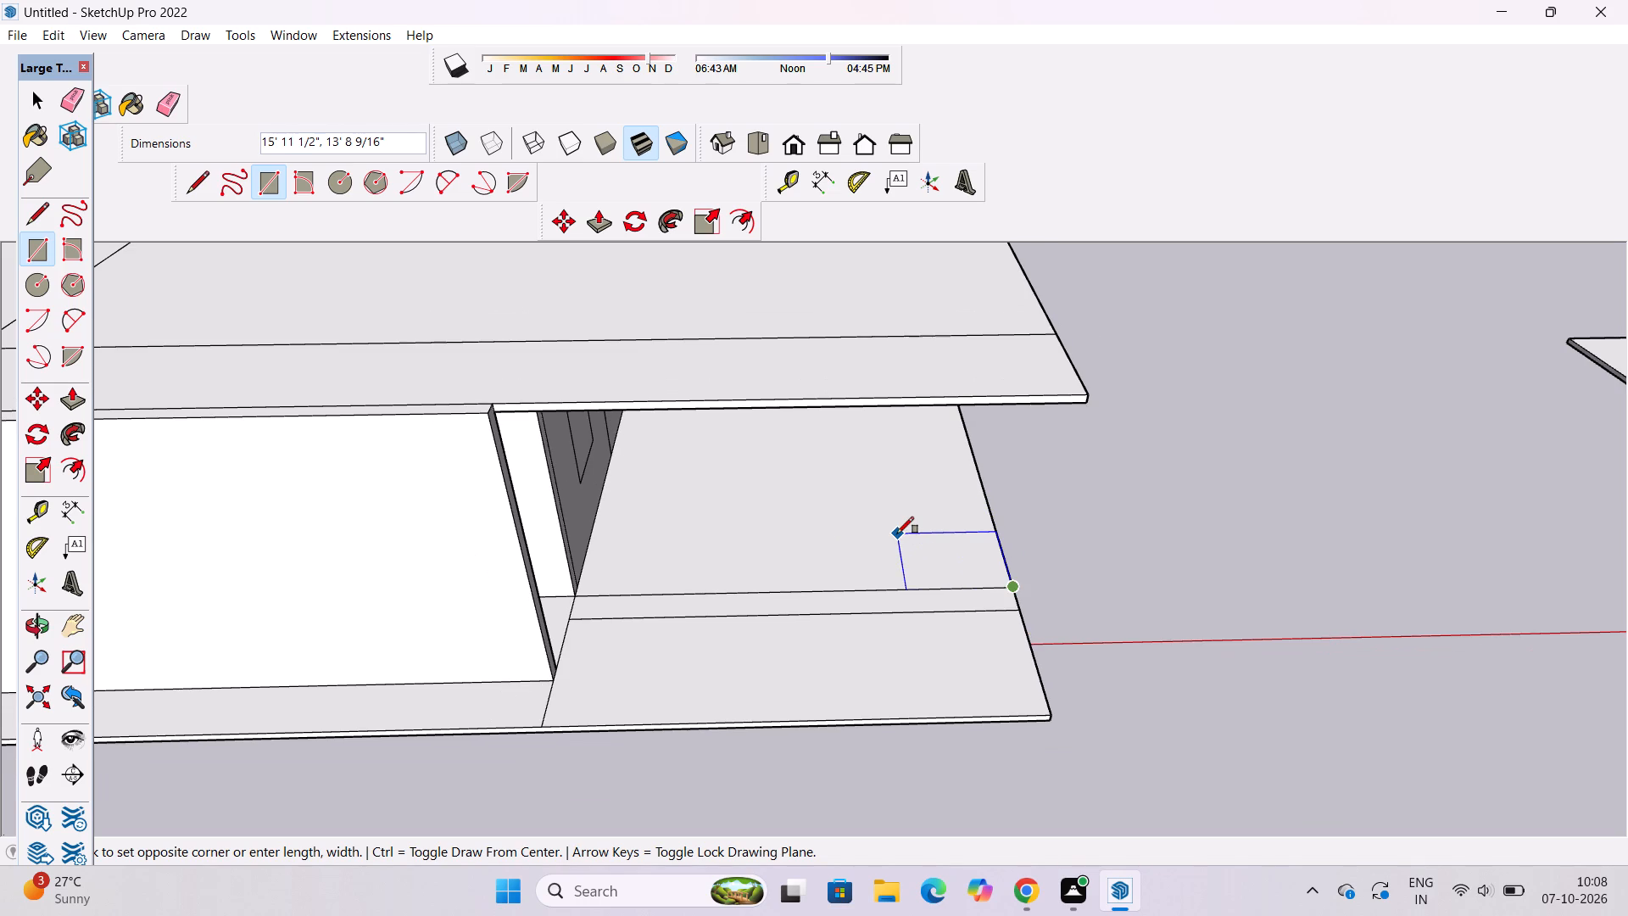
pyautogui.scroll(-3, 897, 533)
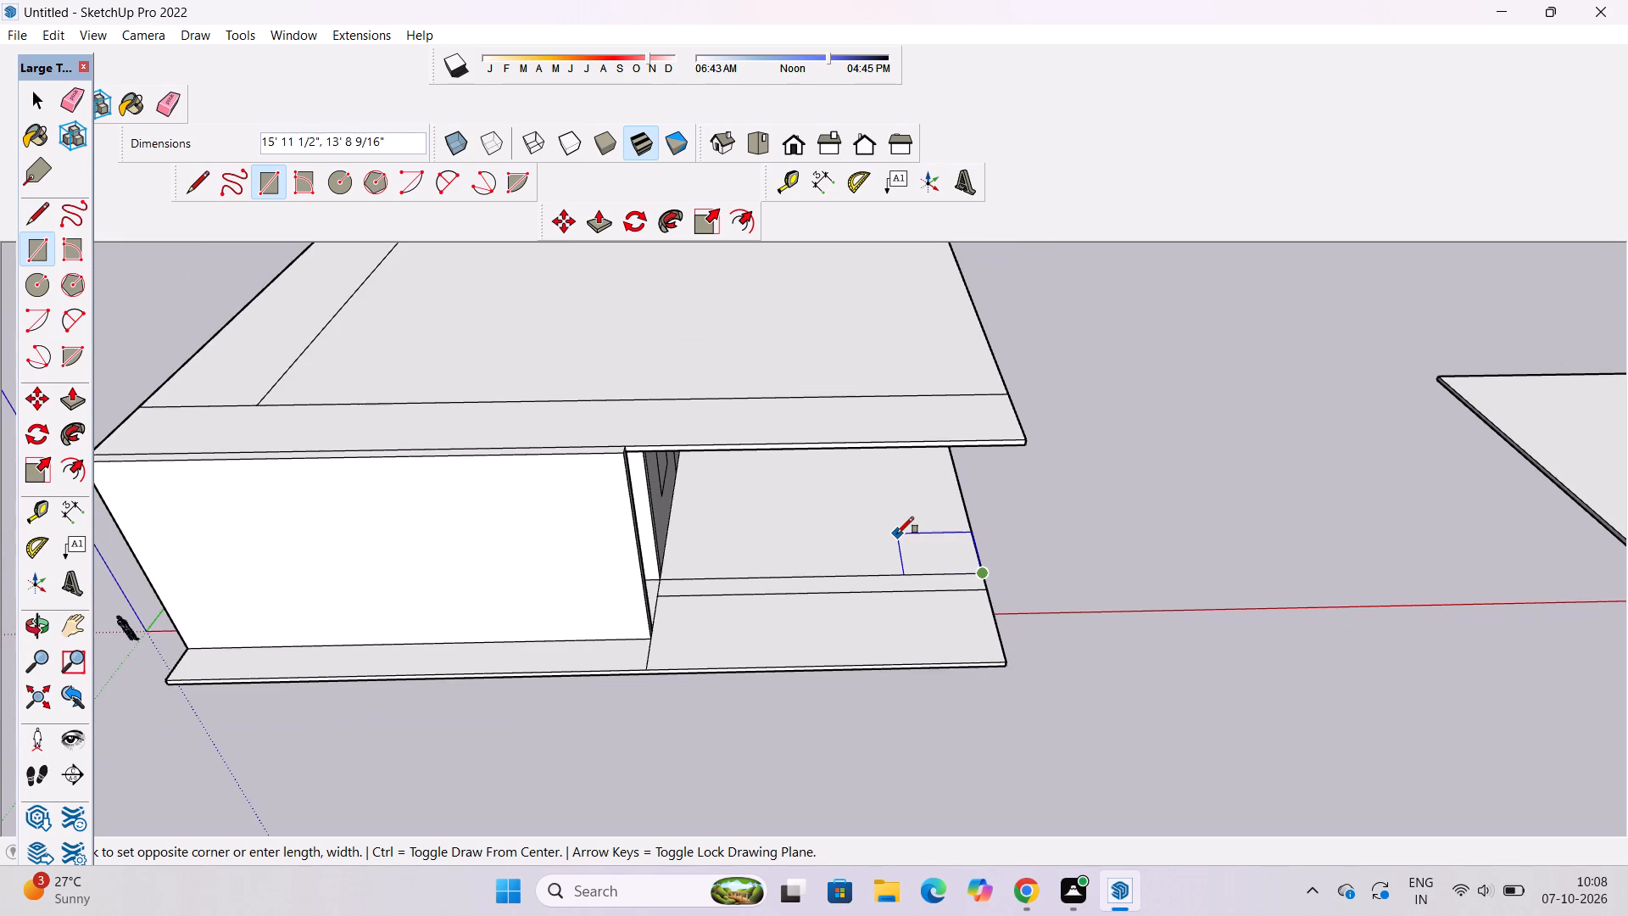
pyautogui.scroll(3, 897, 532)
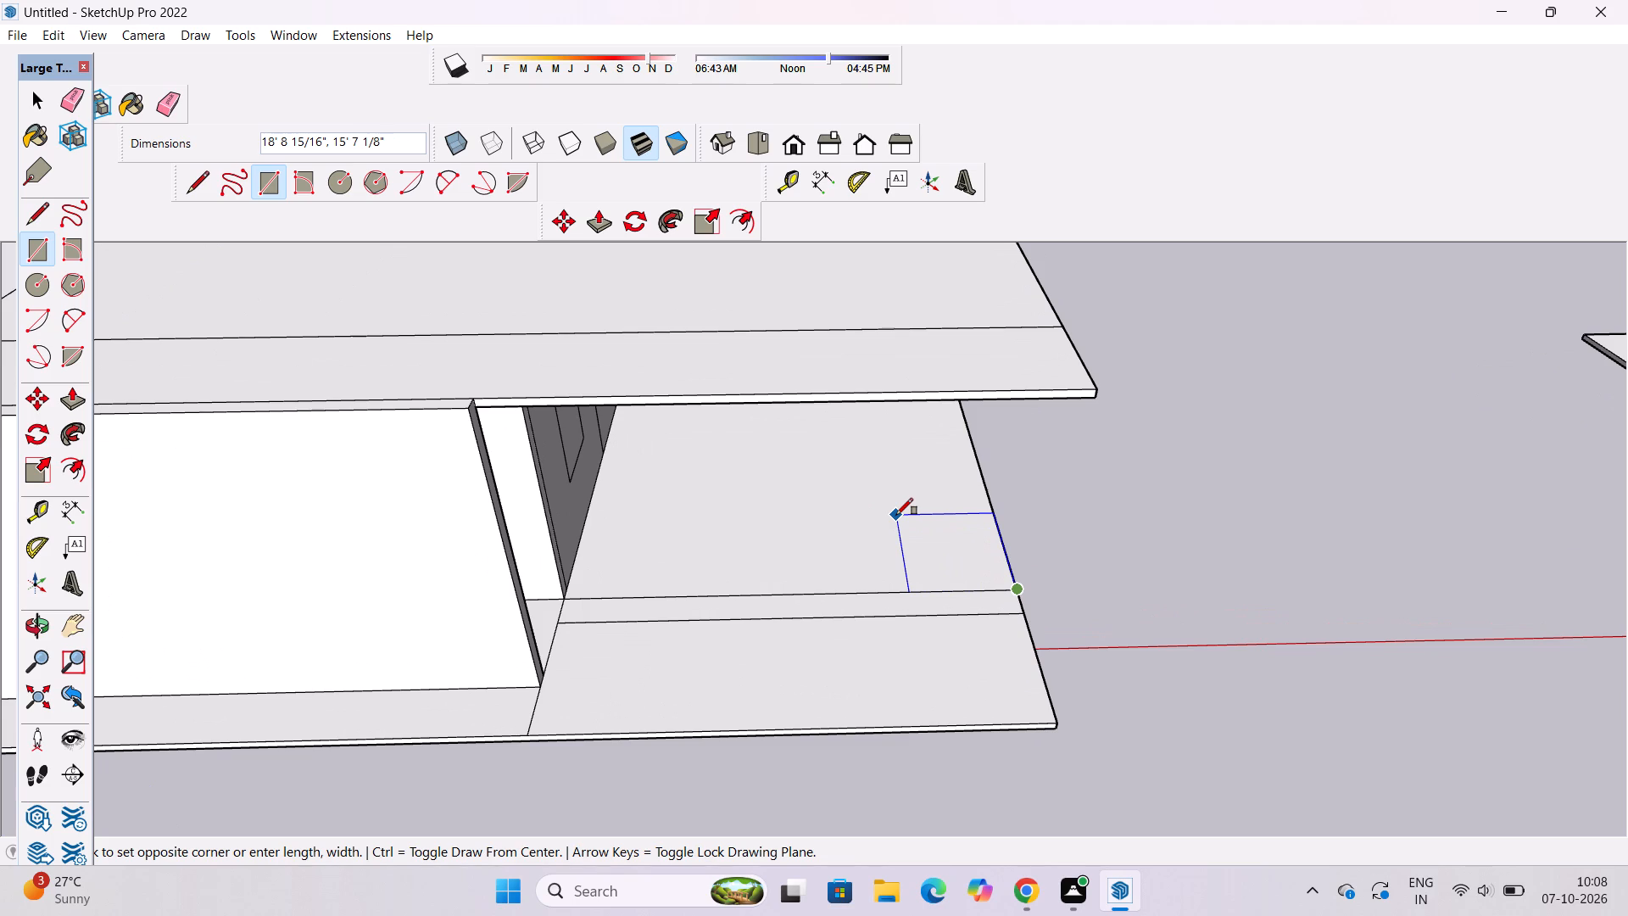
pyautogui.scroll(-4, 896, 515)
pyautogui.scroll(3, 896, 515)
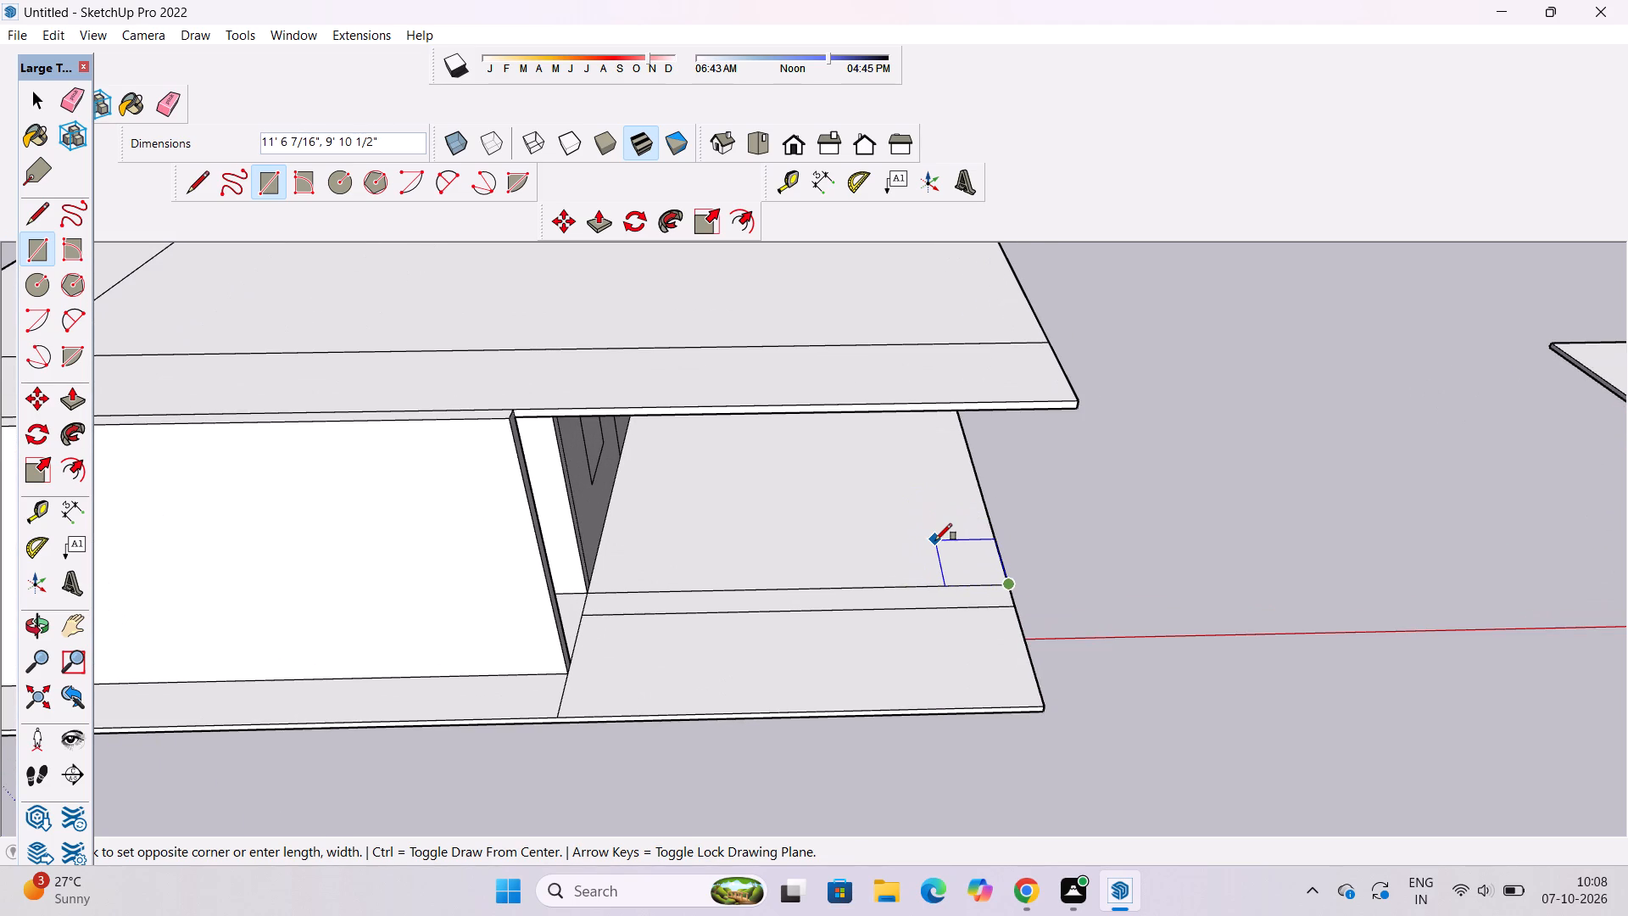
pyautogui.write("11'")
pyautogui.press('Return')
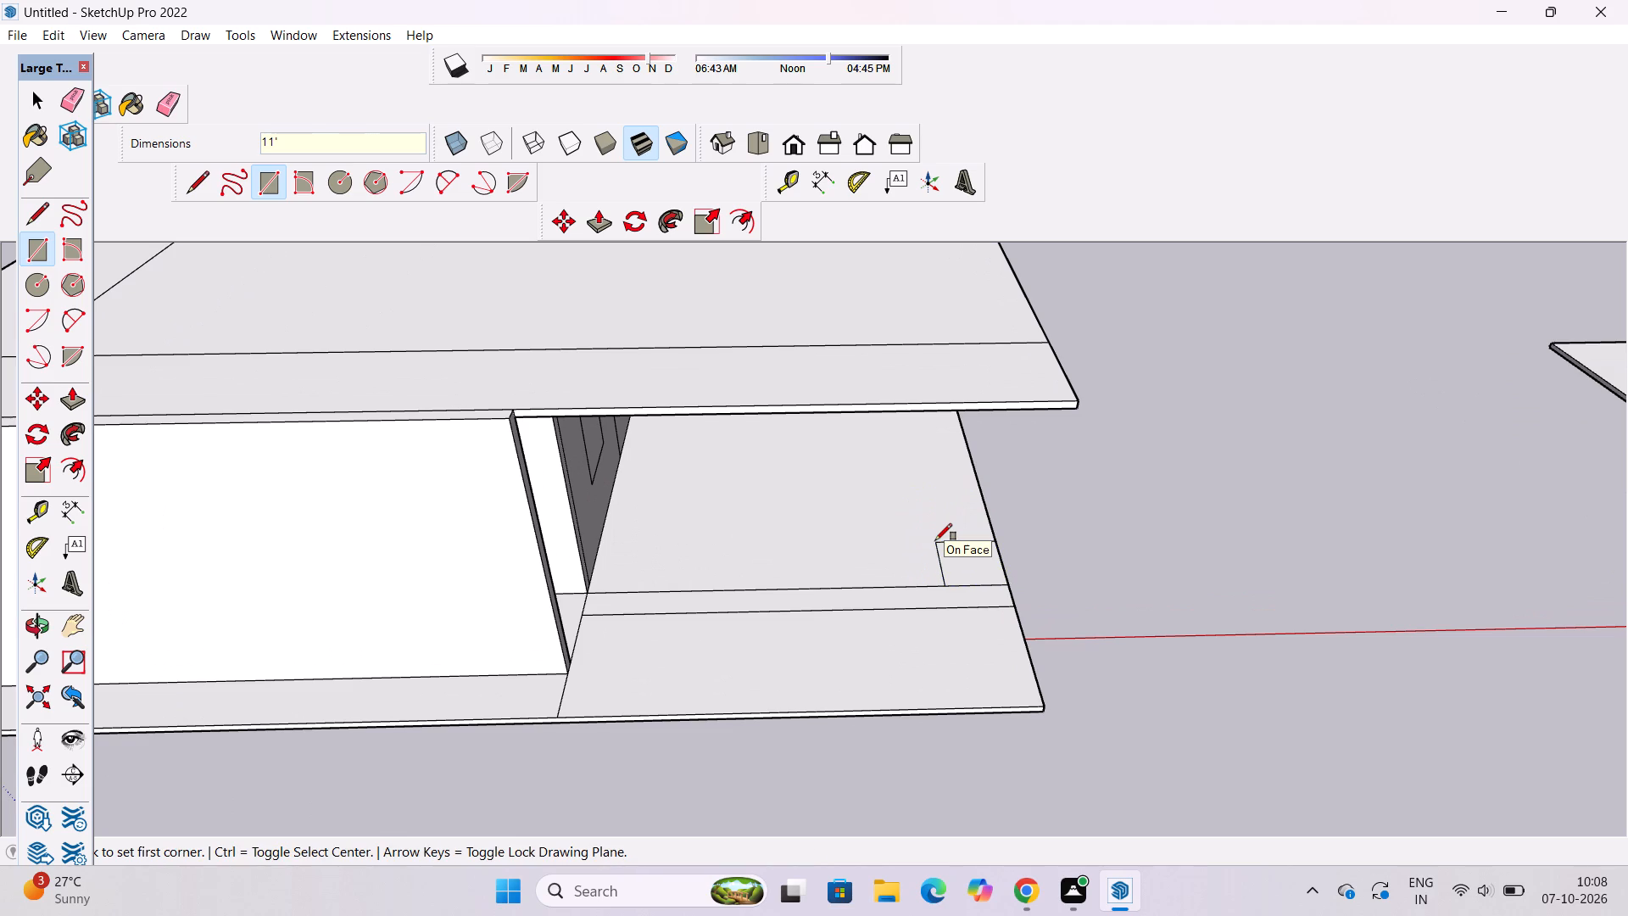
# Copy the 11' rectangle about 107' 8" along the ground slab's short edge, placing it past the rear corner.
pyautogui.press('space')
pyautogui.press('o')
pyautogui.scroll(-4, 857, 556)
pyautogui.keyDown('shift'); pyautogui.moveTo(895, 561); pyautogui.dragTo(779, 621); pyautogui.keyUp('shift')
pyautogui.moveTo(884, 634); pyautogui.dragTo(798, 549)
pyautogui.scroll(3, 686, 600)
pyautogui.moveTo(934, 589); pyautogui.dragTo(593, 641)
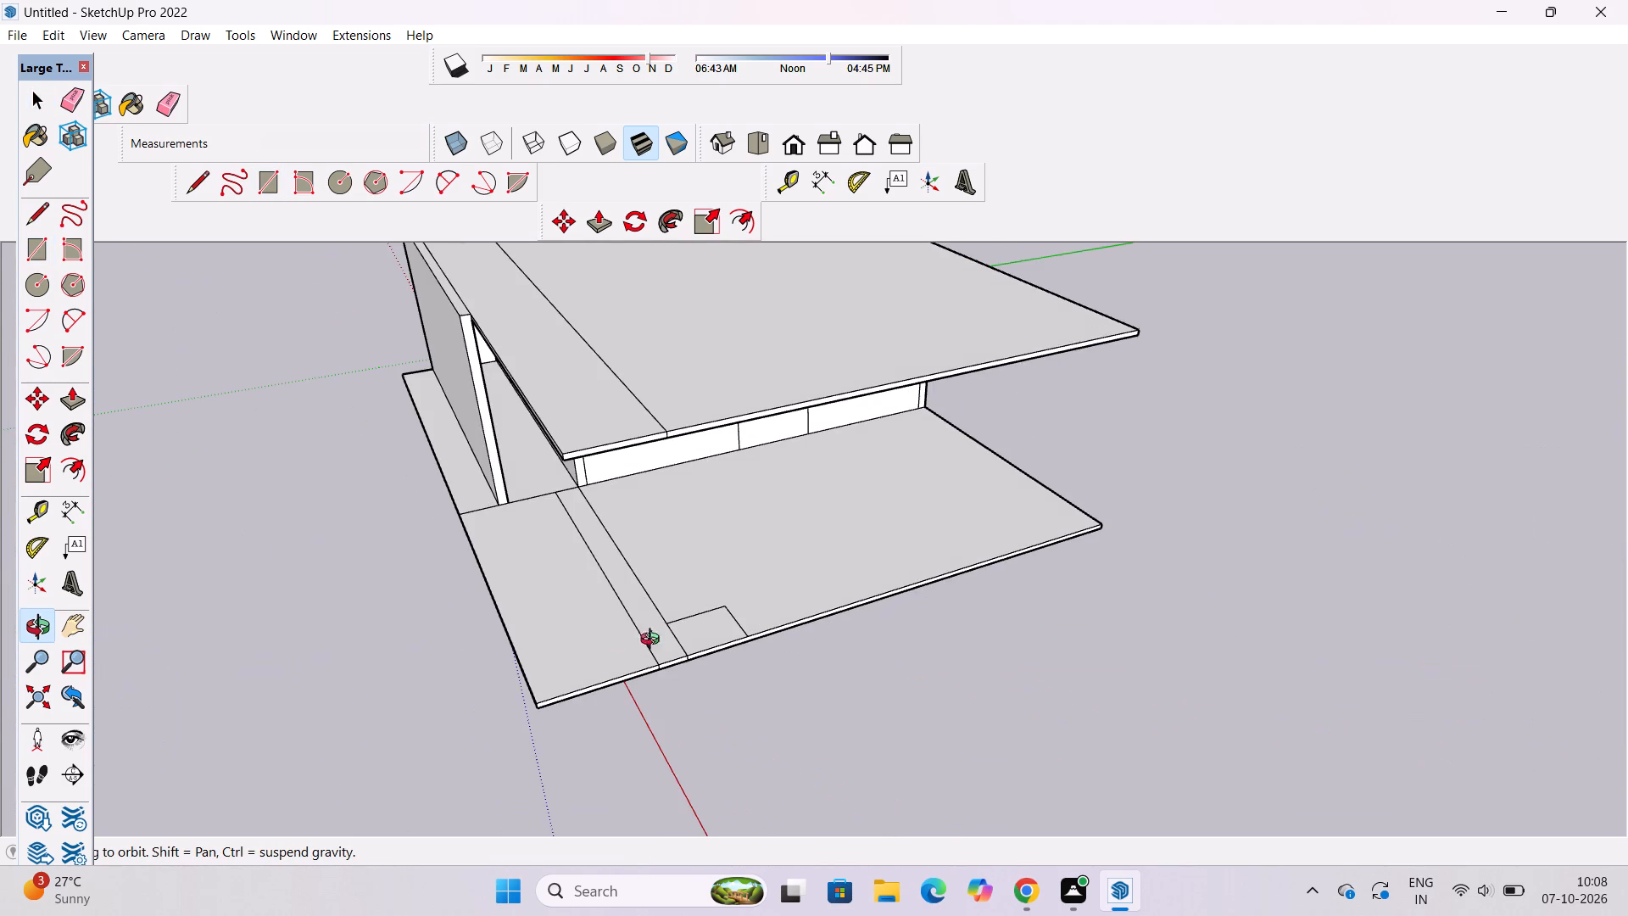
pyautogui.keyDown('shift'); pyautogui.moveTo(692, 643); pyautogui.dragTo(667, 590); pyautogui.keyUp('shift')
pyautogui.moveTo(662, 587); pyautogui.dragTo(499, 679)
pyautogui.scroll(3, 789, 610)
pyautogui.keyDown('shift'); pyautogui.moveTo(789, 610); pyautogui.dragTo(711, 617); pyautogui.keyUp('shift')
pyautogui.moveTo(709, 617); pyautogui.dragTo(708, 628)
pyautogui.press('space')
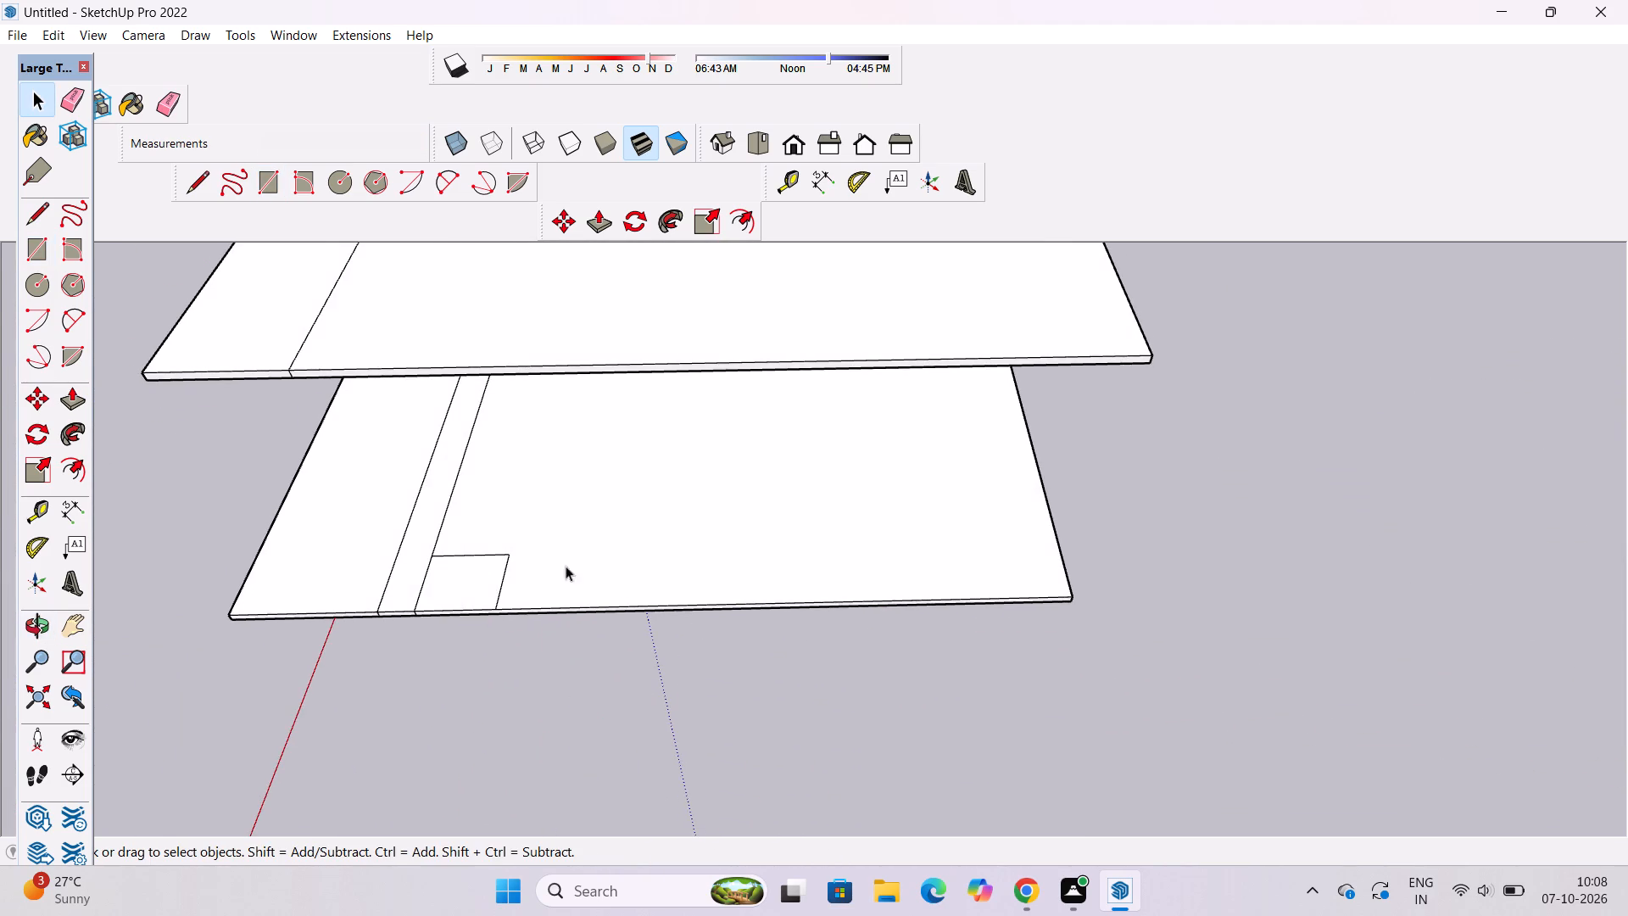
pyautogui.scroll(4, 435, 566)
pyautogui.doubleClick(463, 606)
pyautogui.press('m')
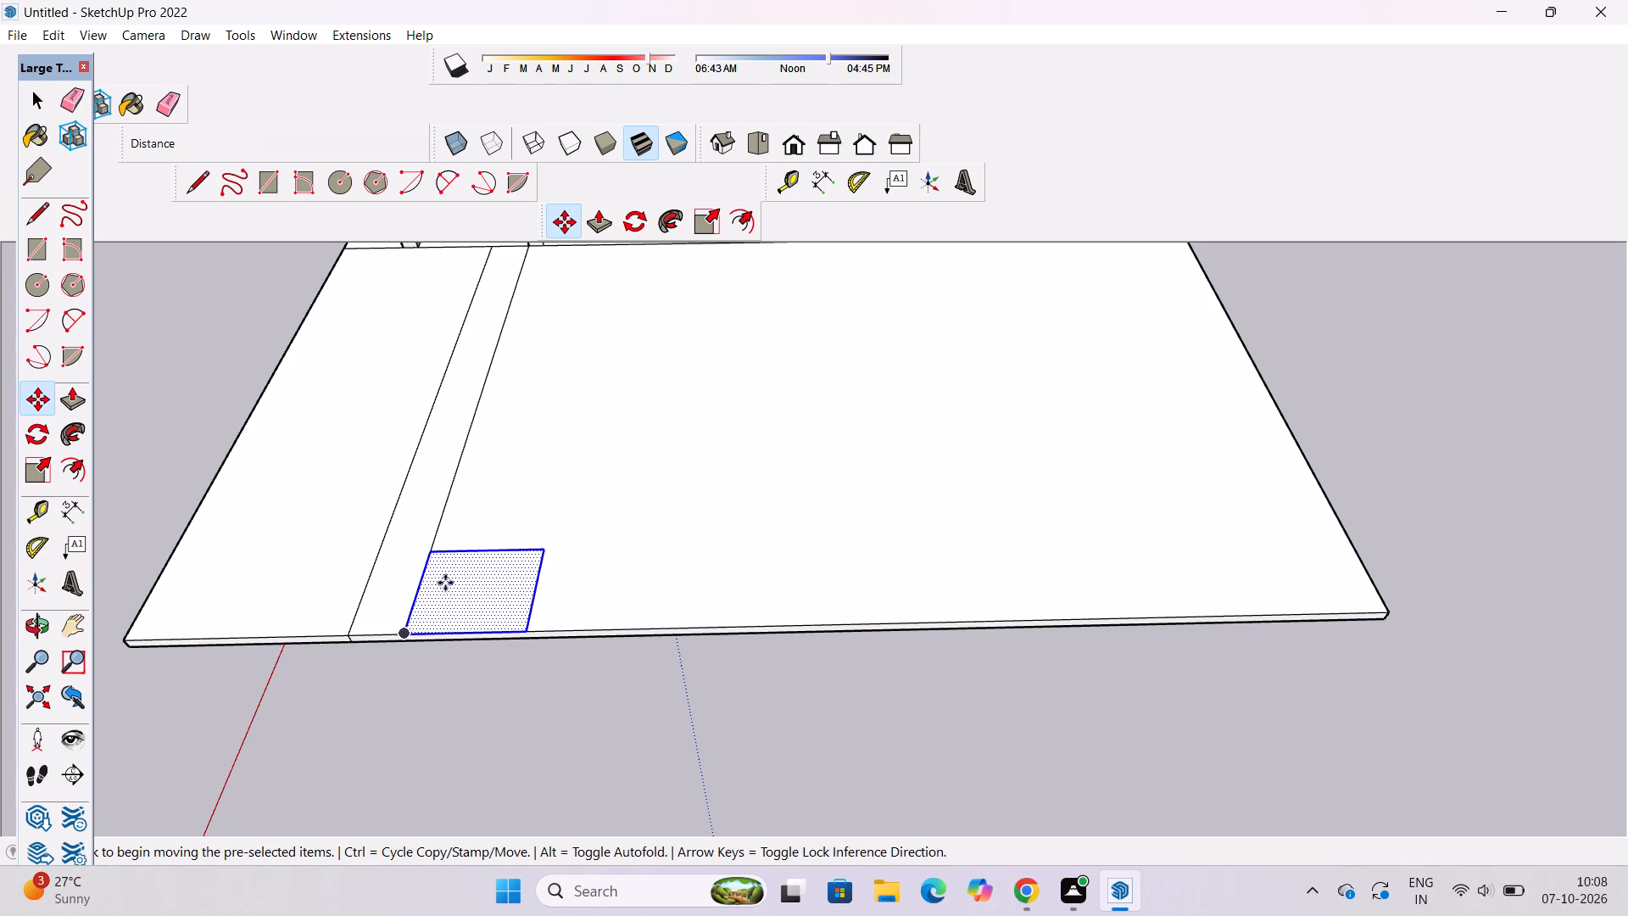
pyautogui.click(405, 635)
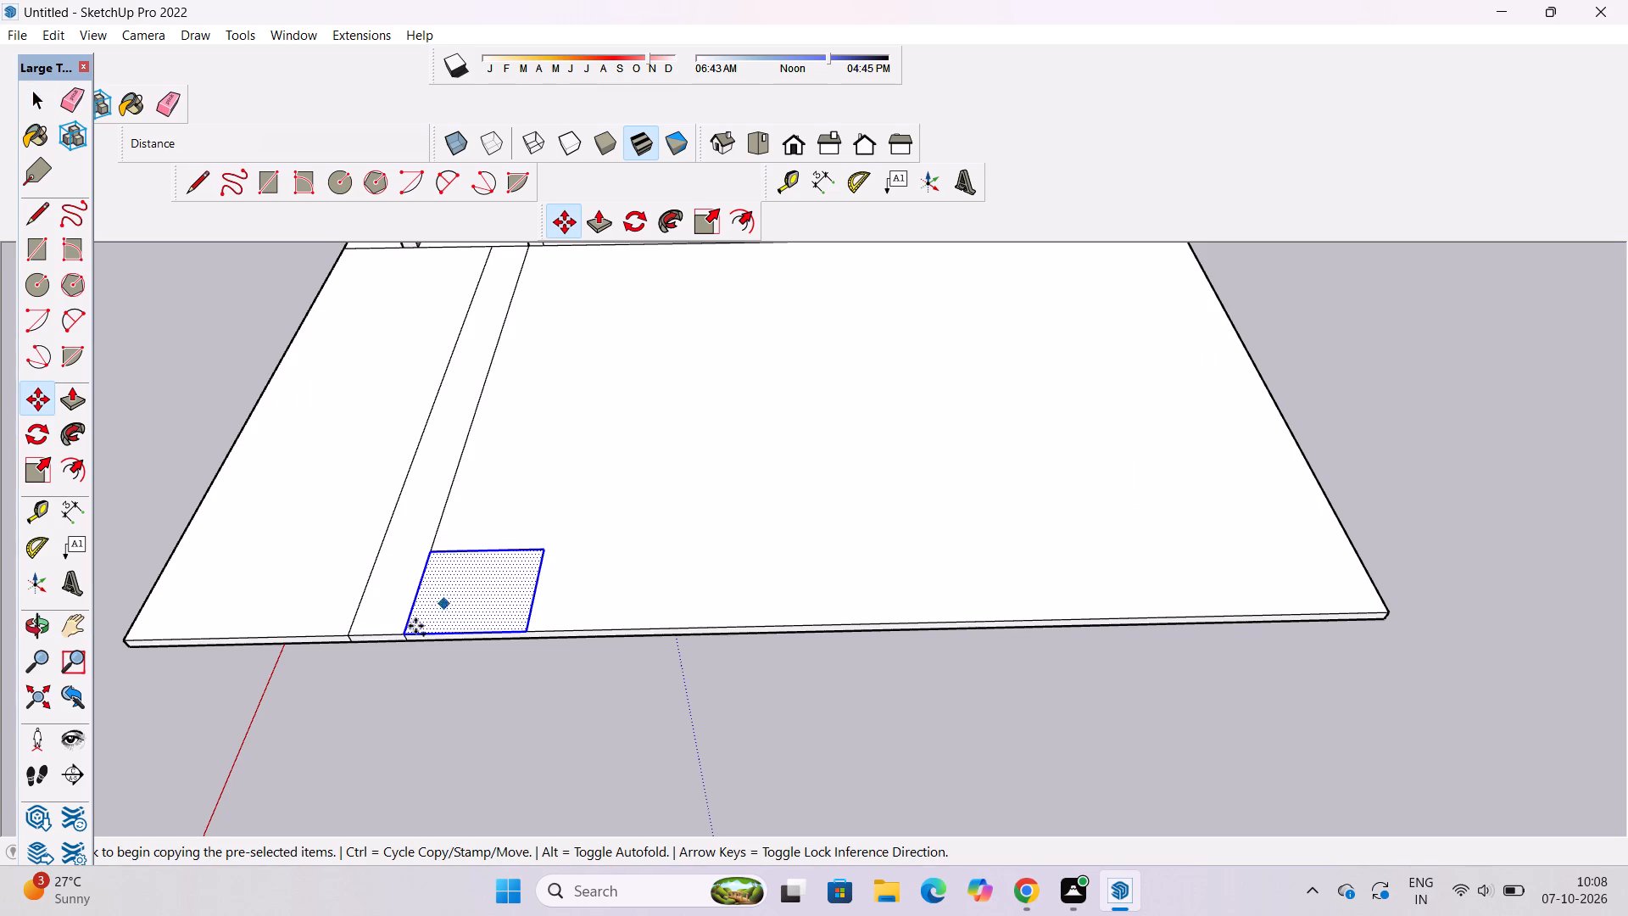
pyautogui.click(403, 632)
pyautogui.scroll(-1, 447, 630)
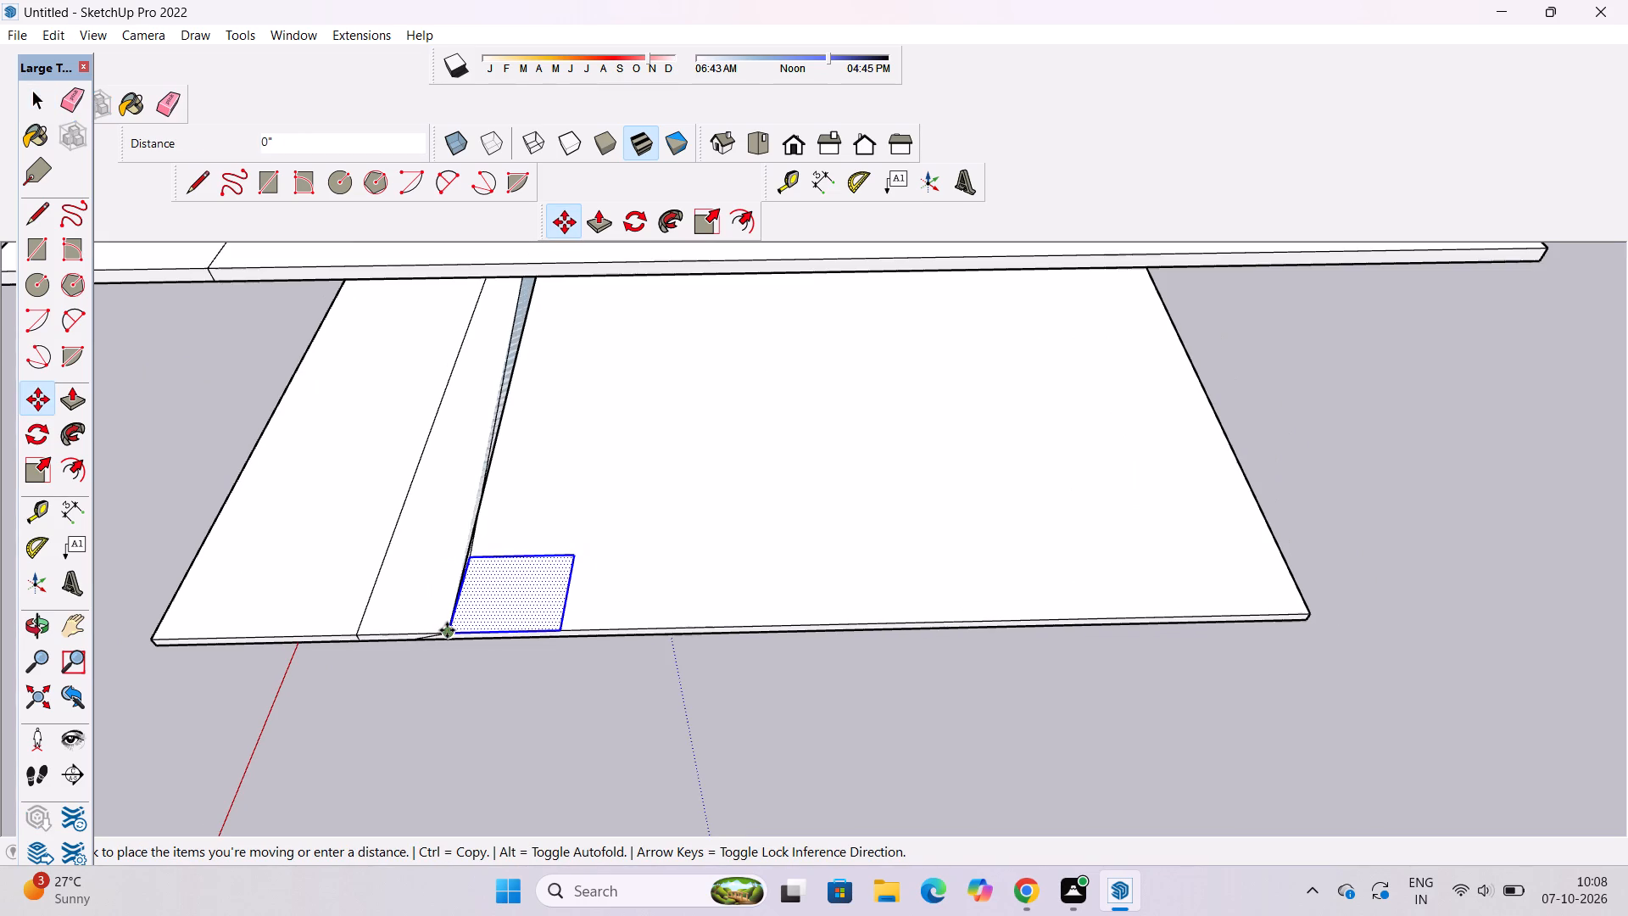
pyautogui.scroll(-2, 534, 612)
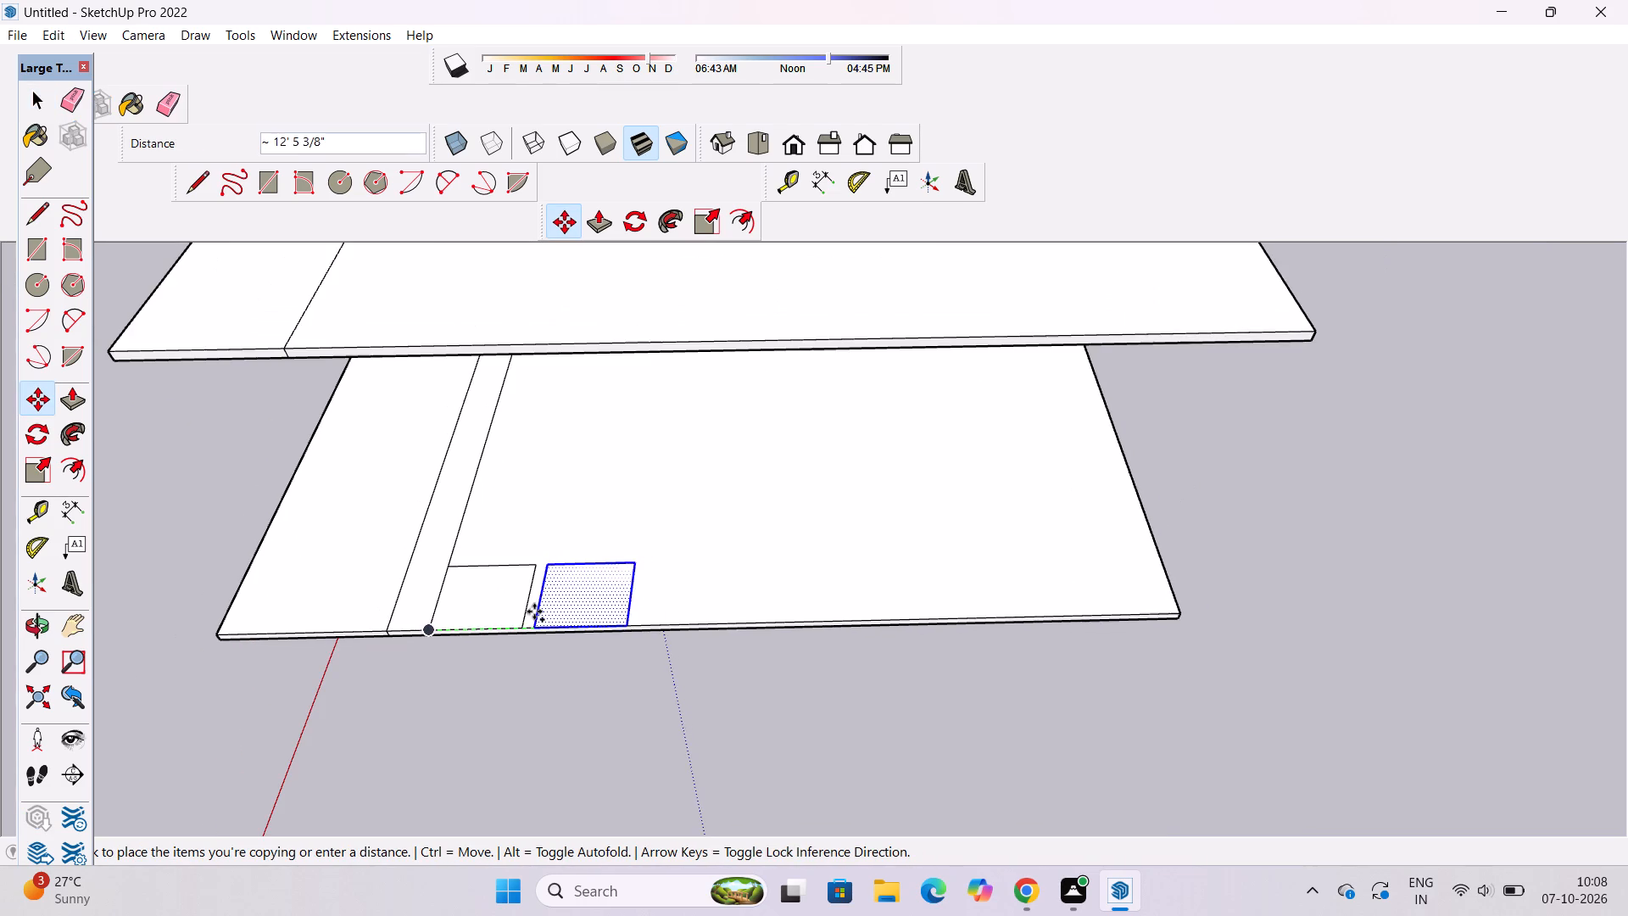
pyautogui.scroll(-1, 516, 612)
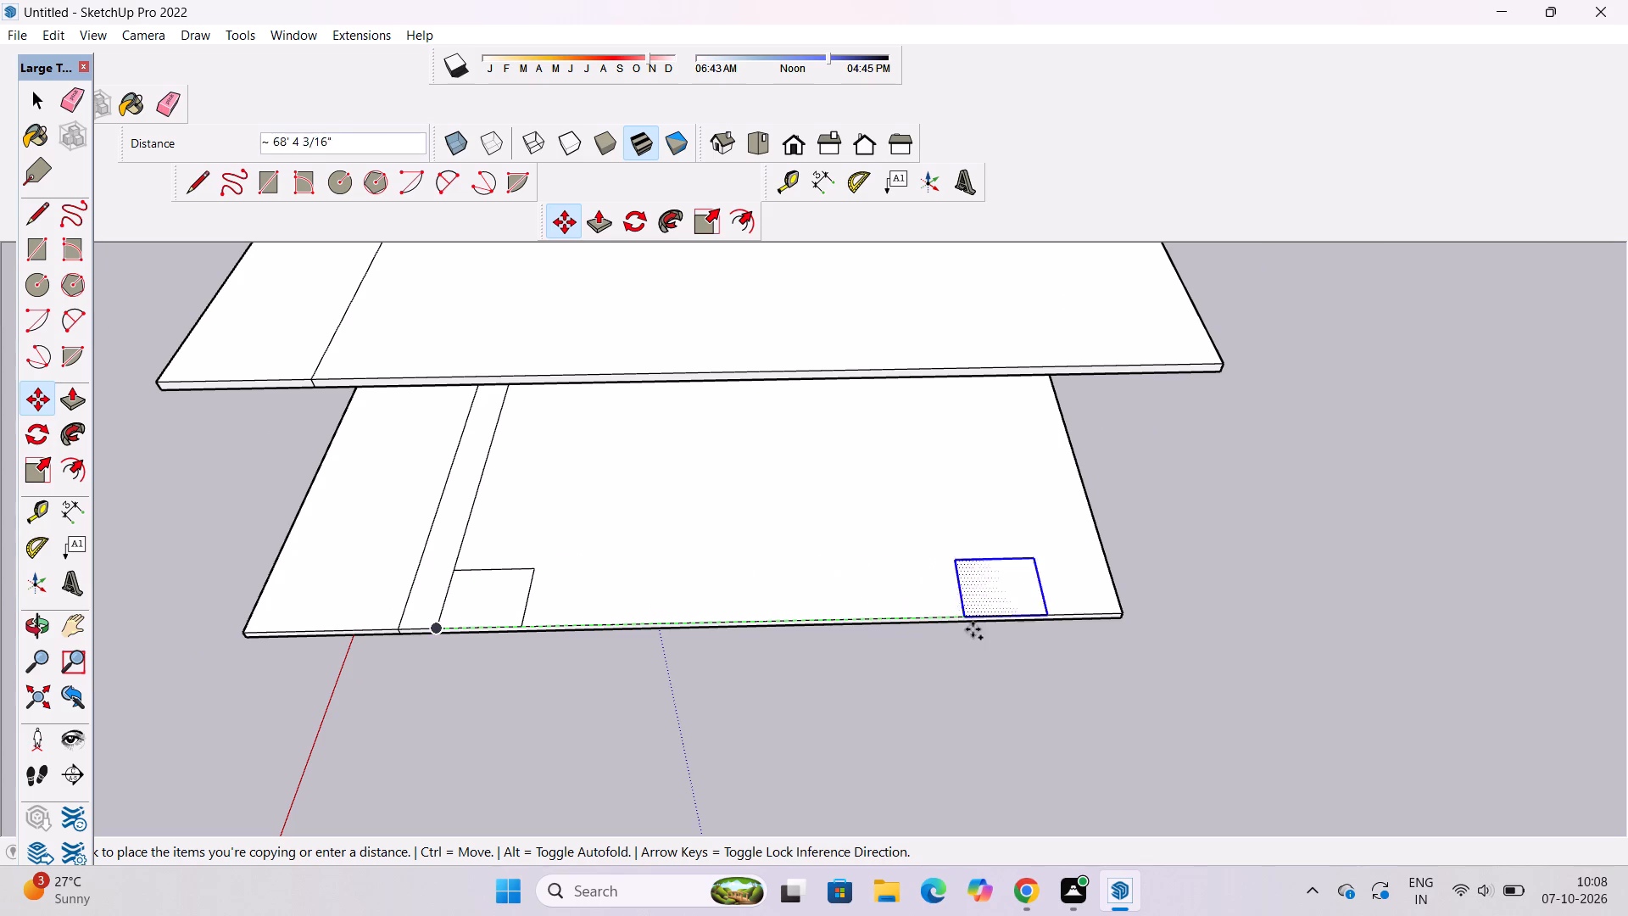
pyautogui.click(1255, 601)
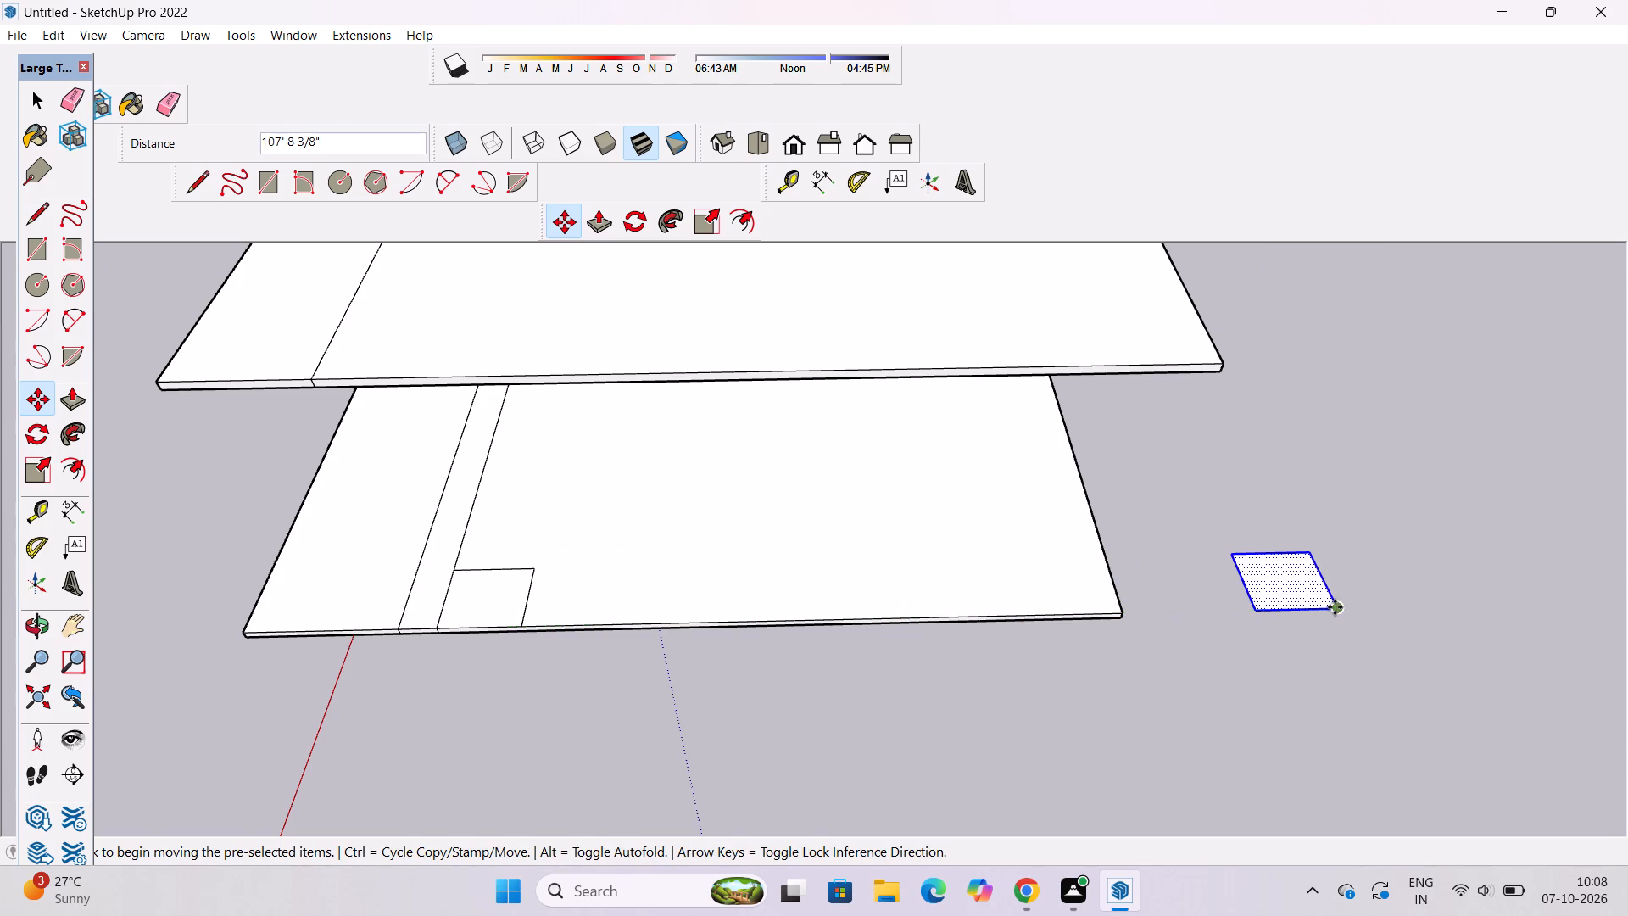
# Move the copied rectangle about 28' 8" back onto the slab so its outer corner meets the slab's rear corner.
pyautogui.click(1335, 607)
pyautogui.scroll(1, 1118, 587)
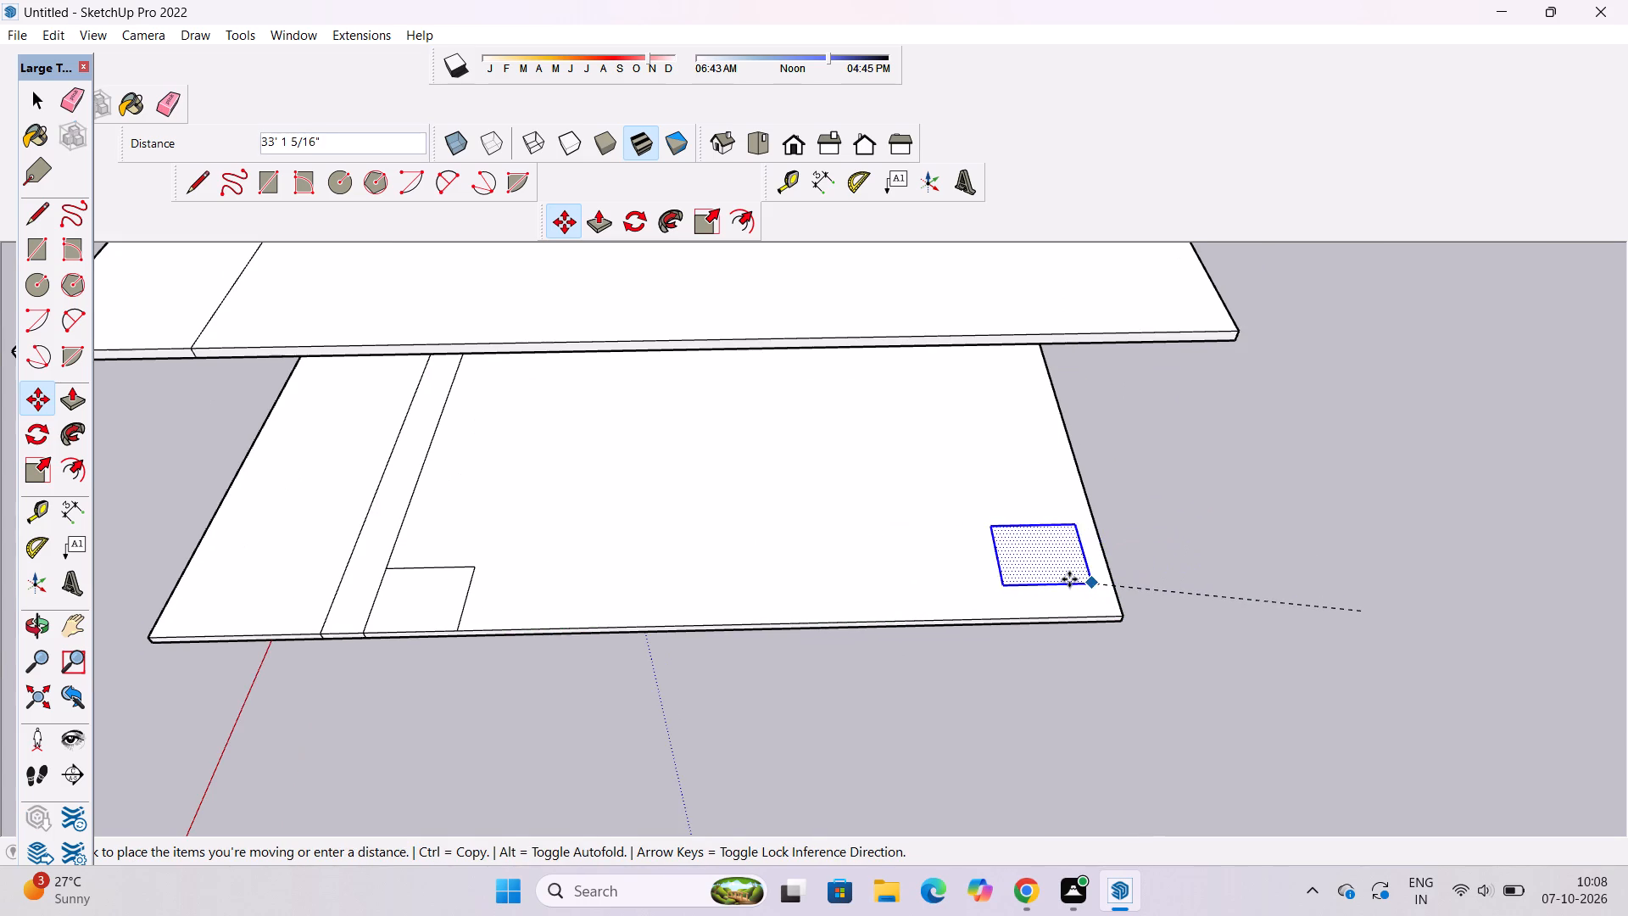
pyautogui.scroll(3, 1069, 579)
pyautogui.click(1140, 626)
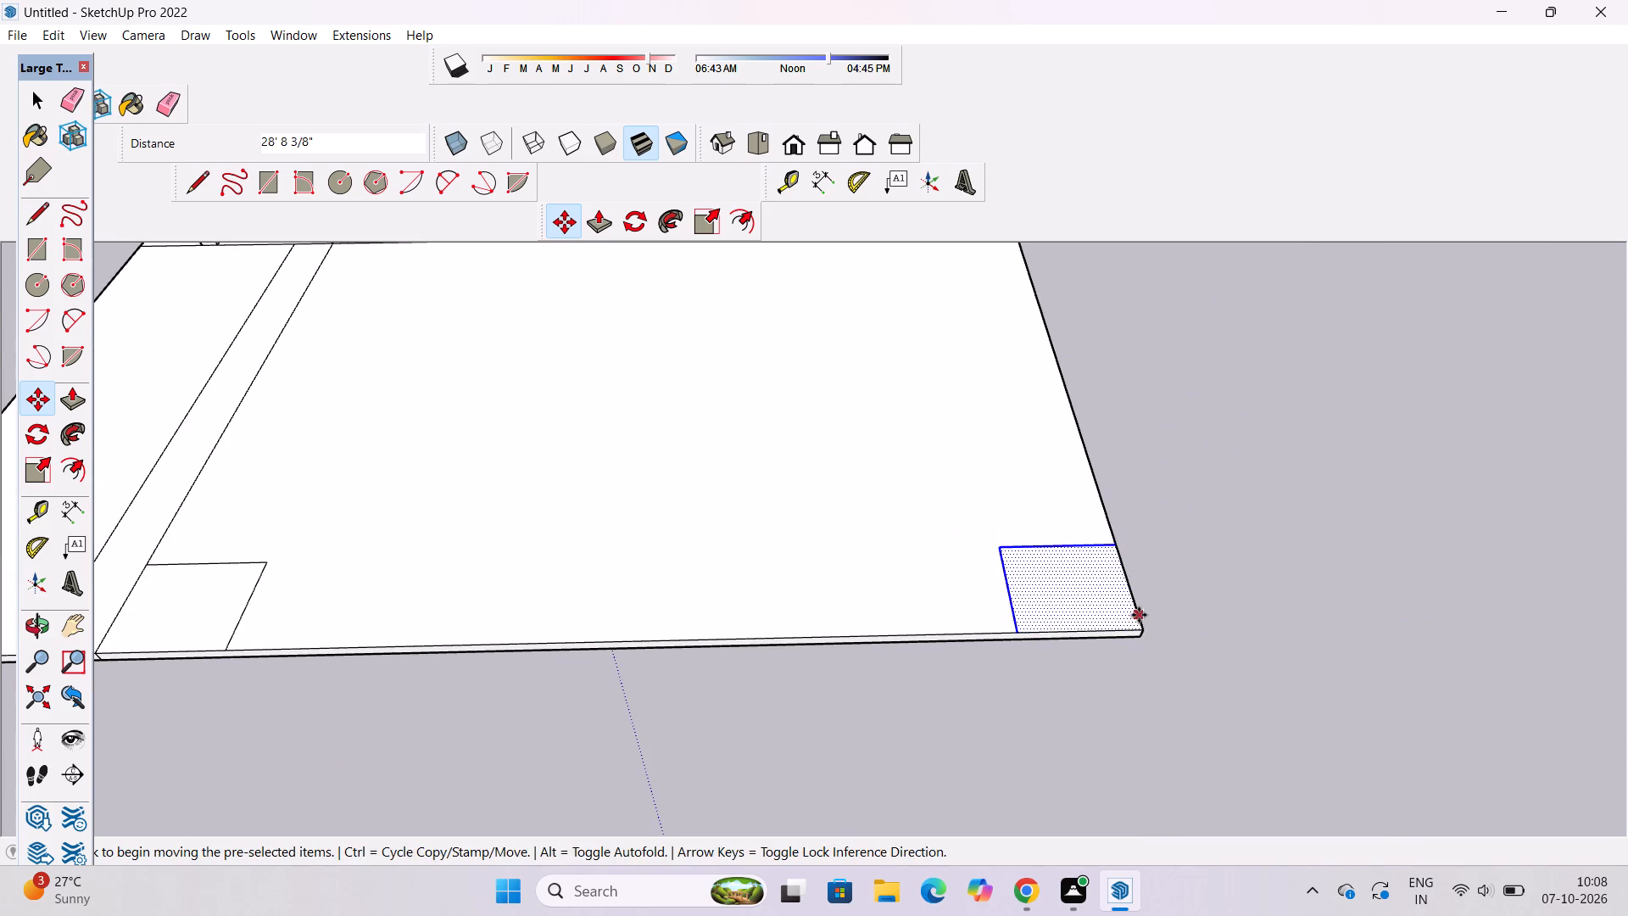
pyautogui.press('space')
pyautogui.click(1268, 571)
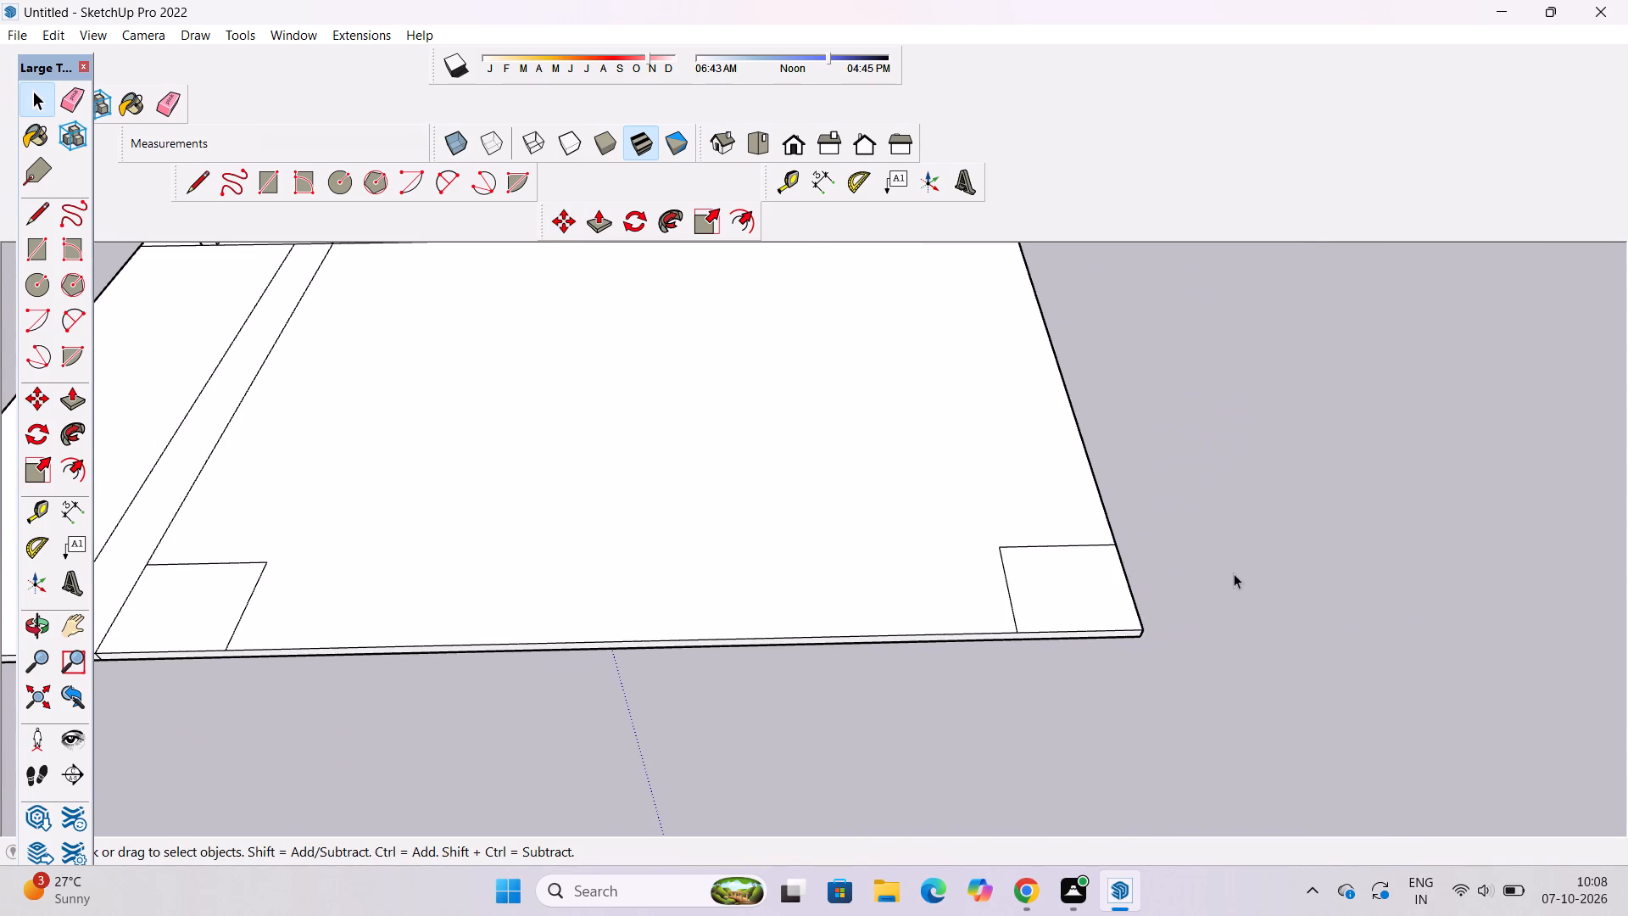
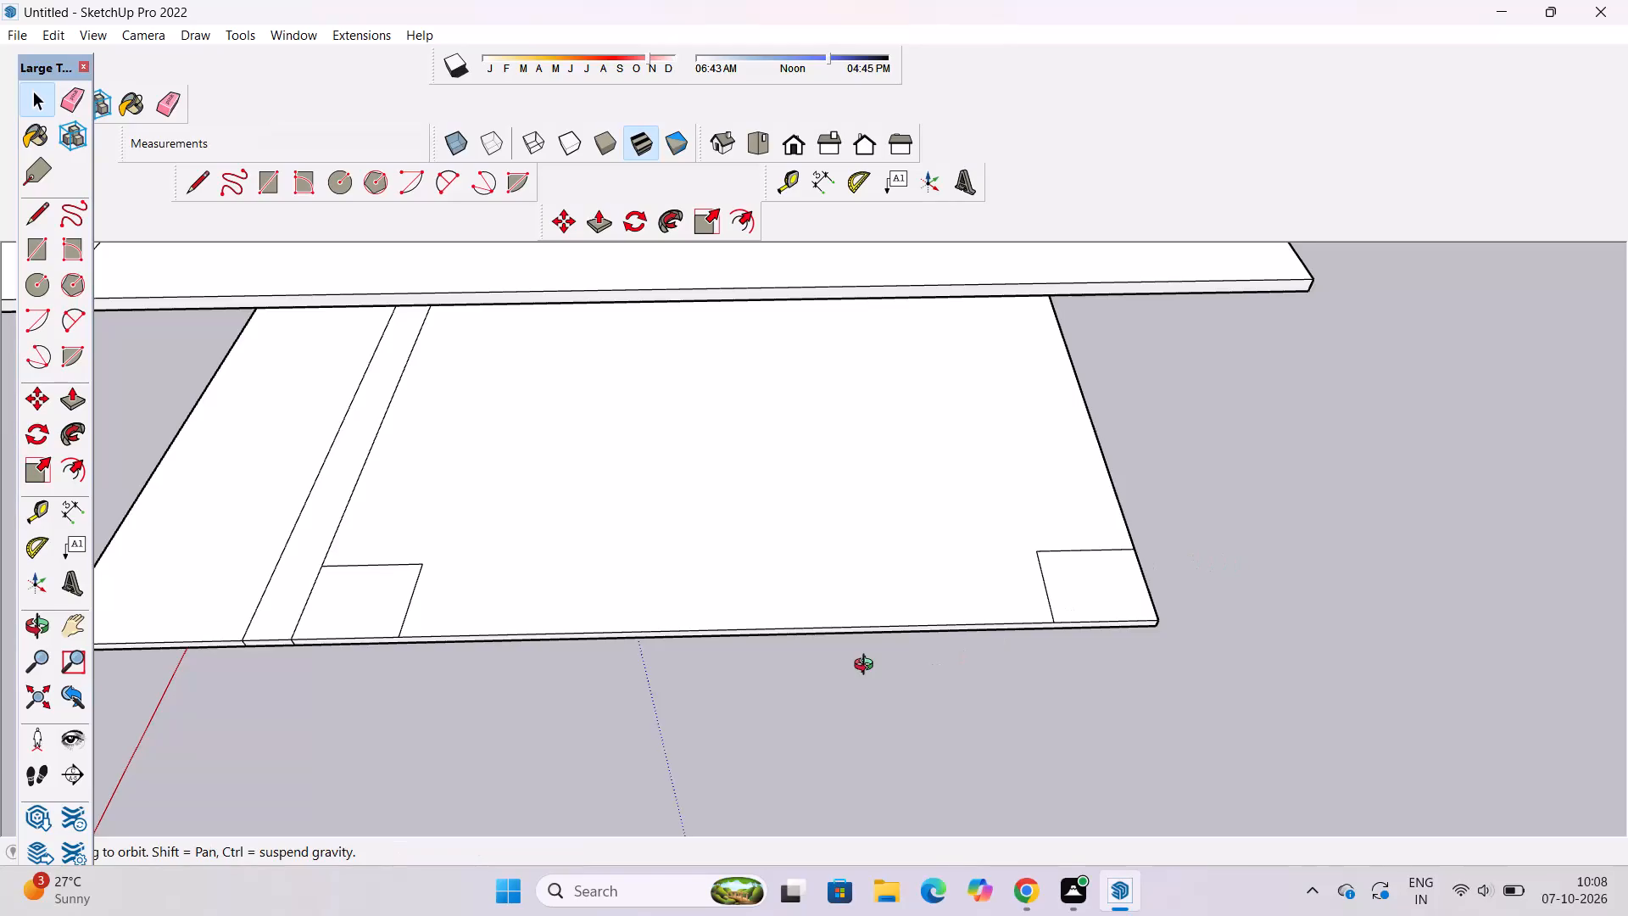
# Copy the corner square on the lower slab 39' 6" along the slab edge, midway between the two existing squares.
pyautogui.keyDown('shift'); pyautogui.moveTo(986, 670); pyautogui.dragTo(963, 685); pyautogui.keyUp('shift')
pyautogui.moveTo(963, 685); pyautogui.dragTo(989, 681)
pyautogui.keyDown('shift'); pyautogui.moveTo(984, 679); pyautogui.dragTo(1009, 674); pyautogui.keyUp('shift')
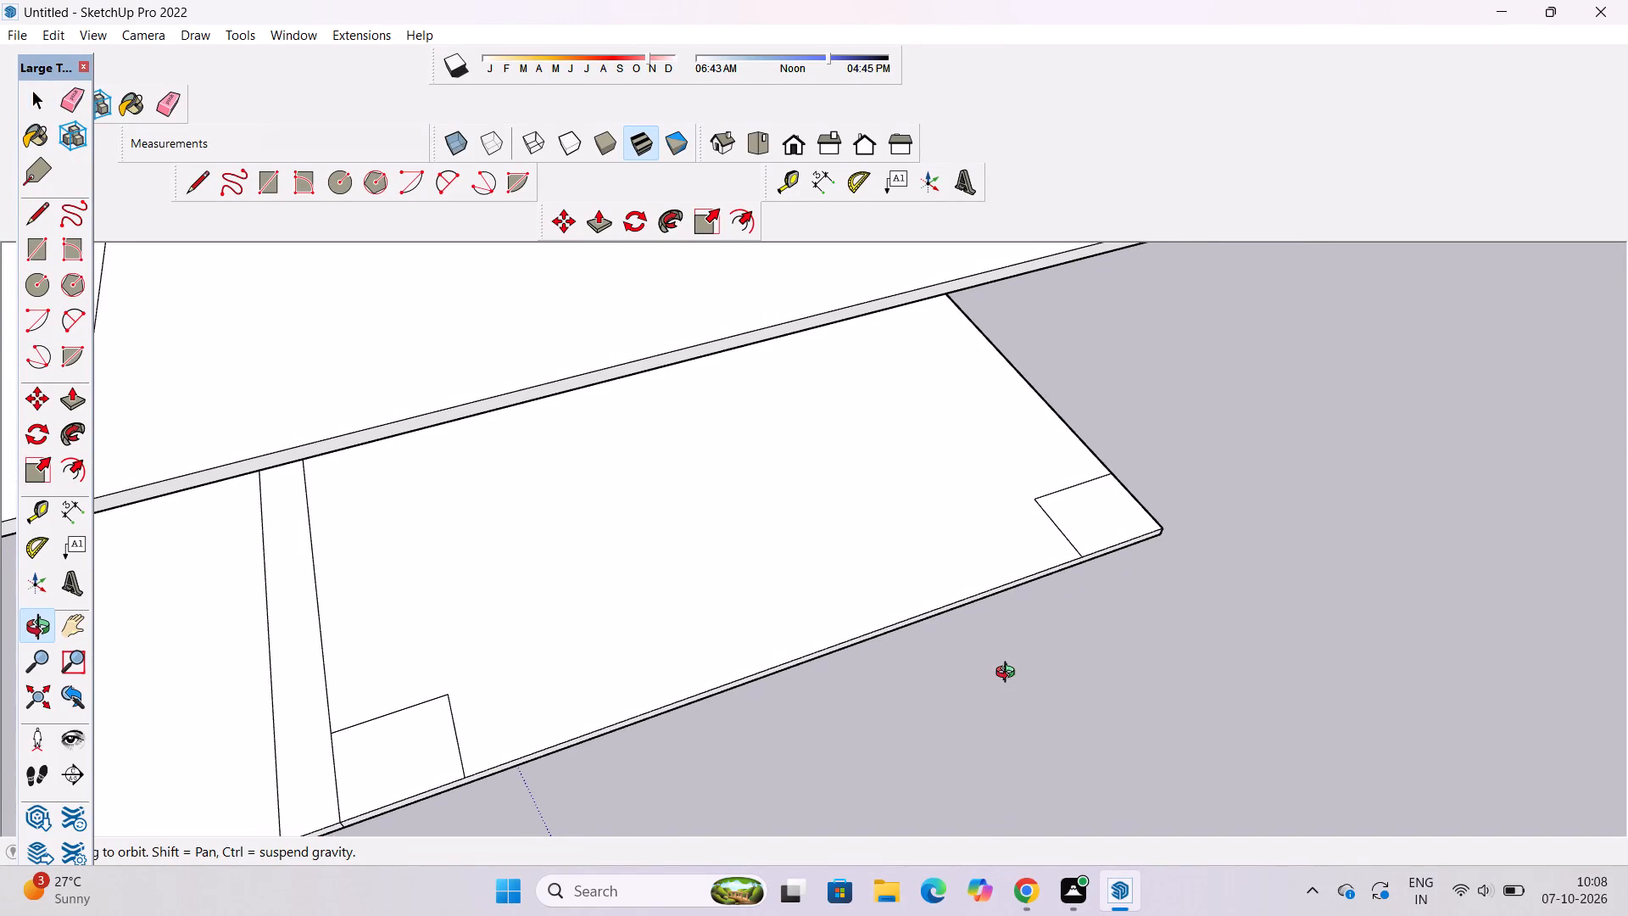
pyautogui.press('space')
pyautogui.click(1336, 522)
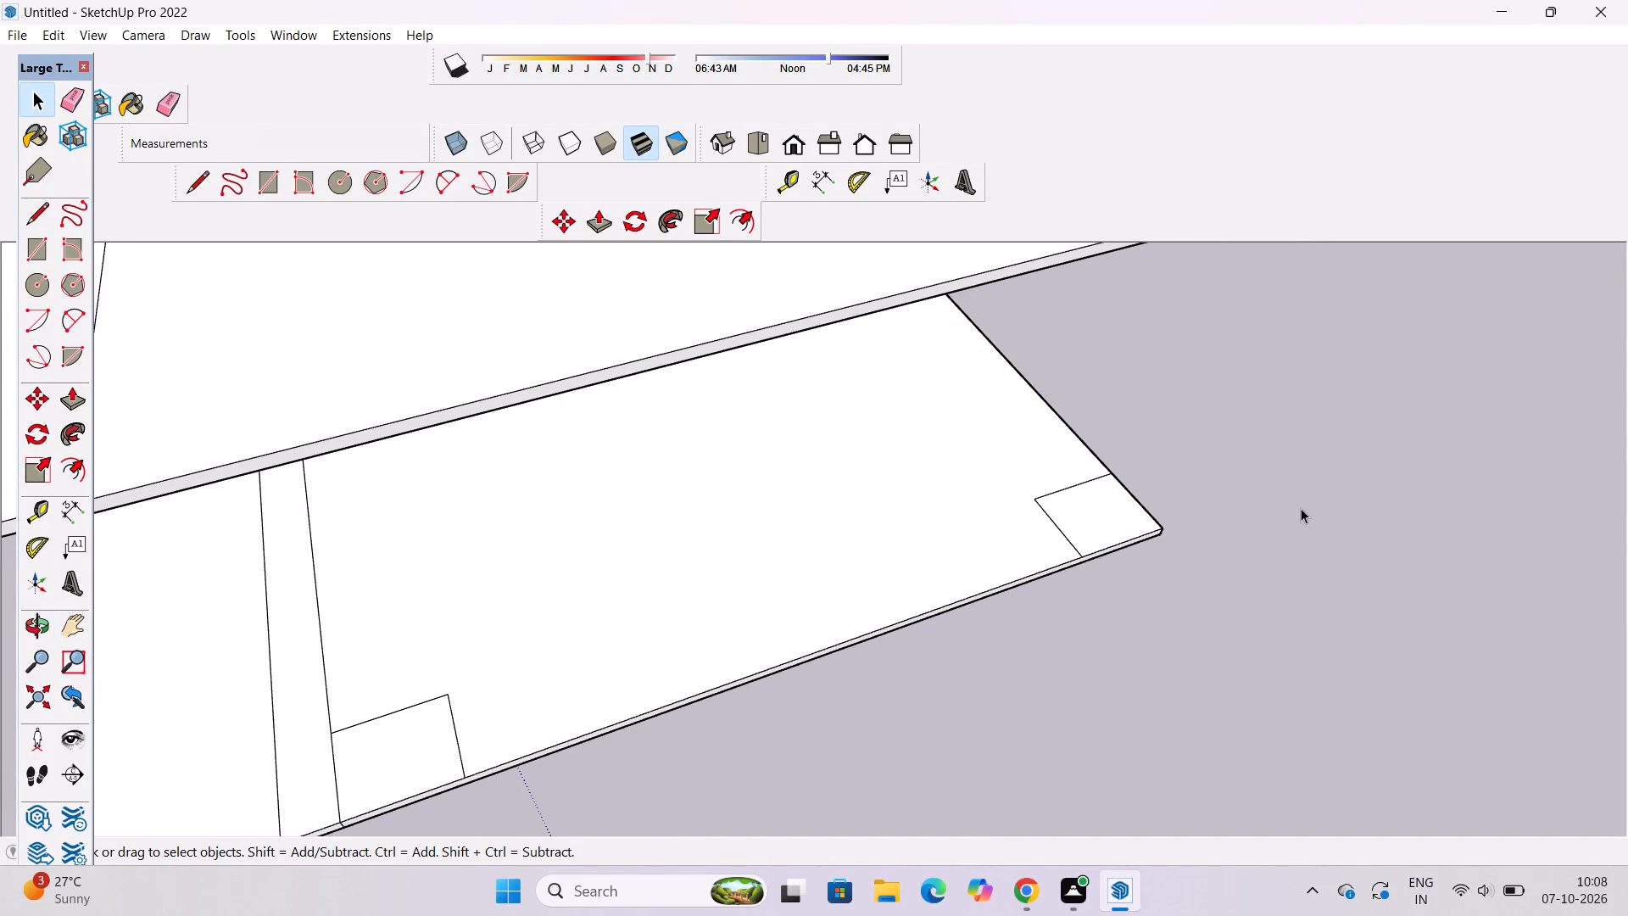
pyautogui.doubleClick(1085, 530)
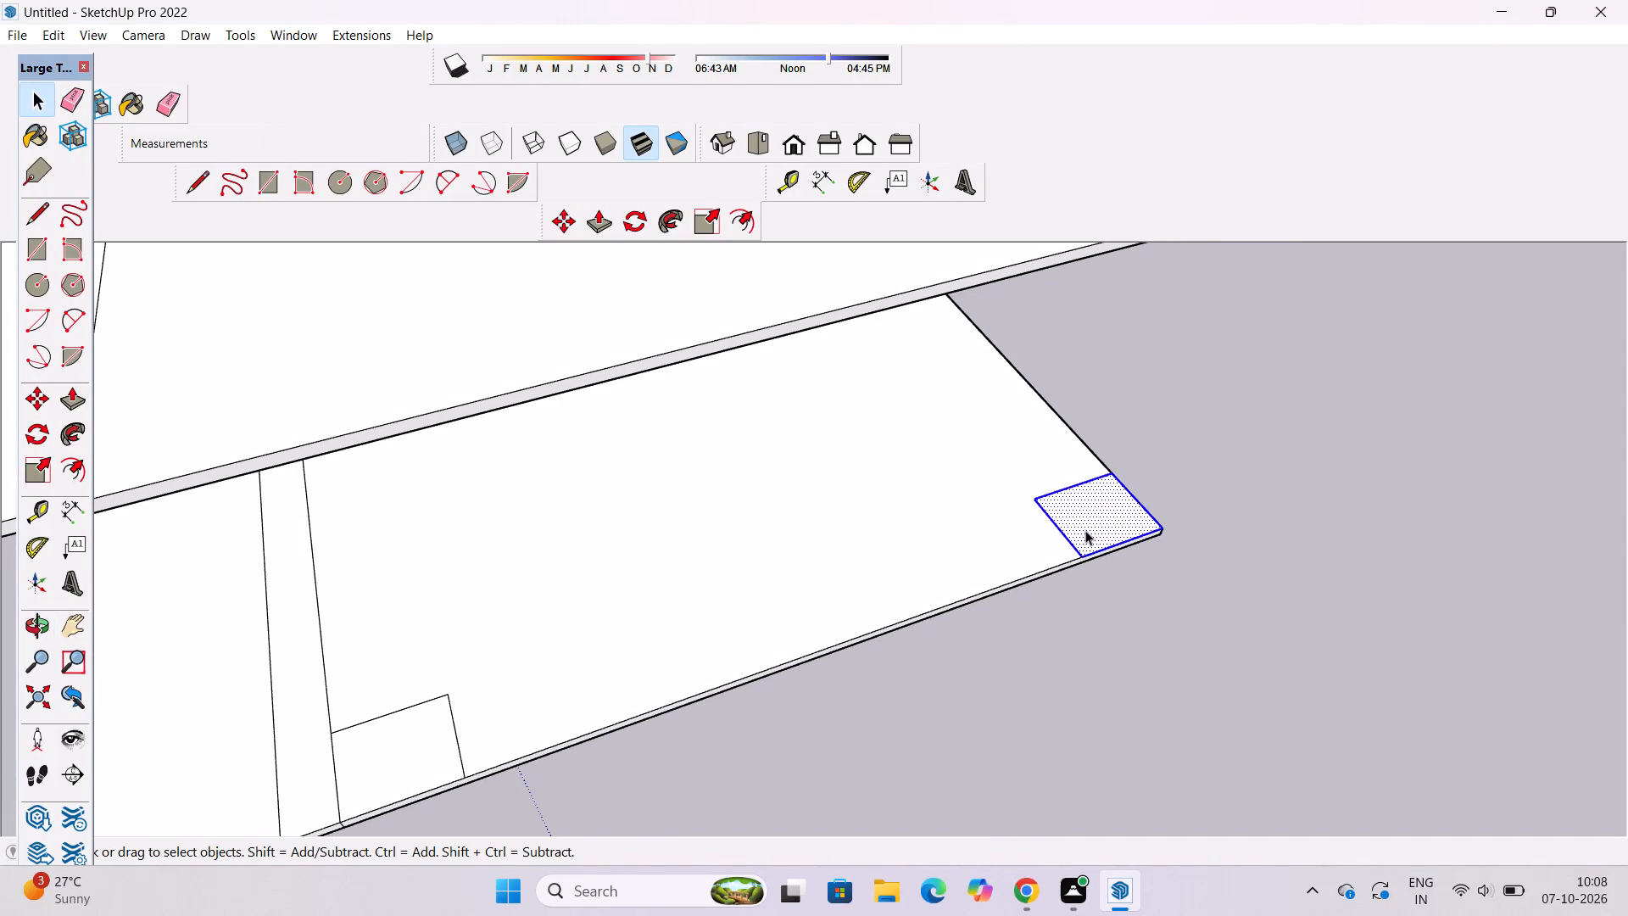
pyautogui.press('m')
pyautogui.scroll(-3, 1313, 481)
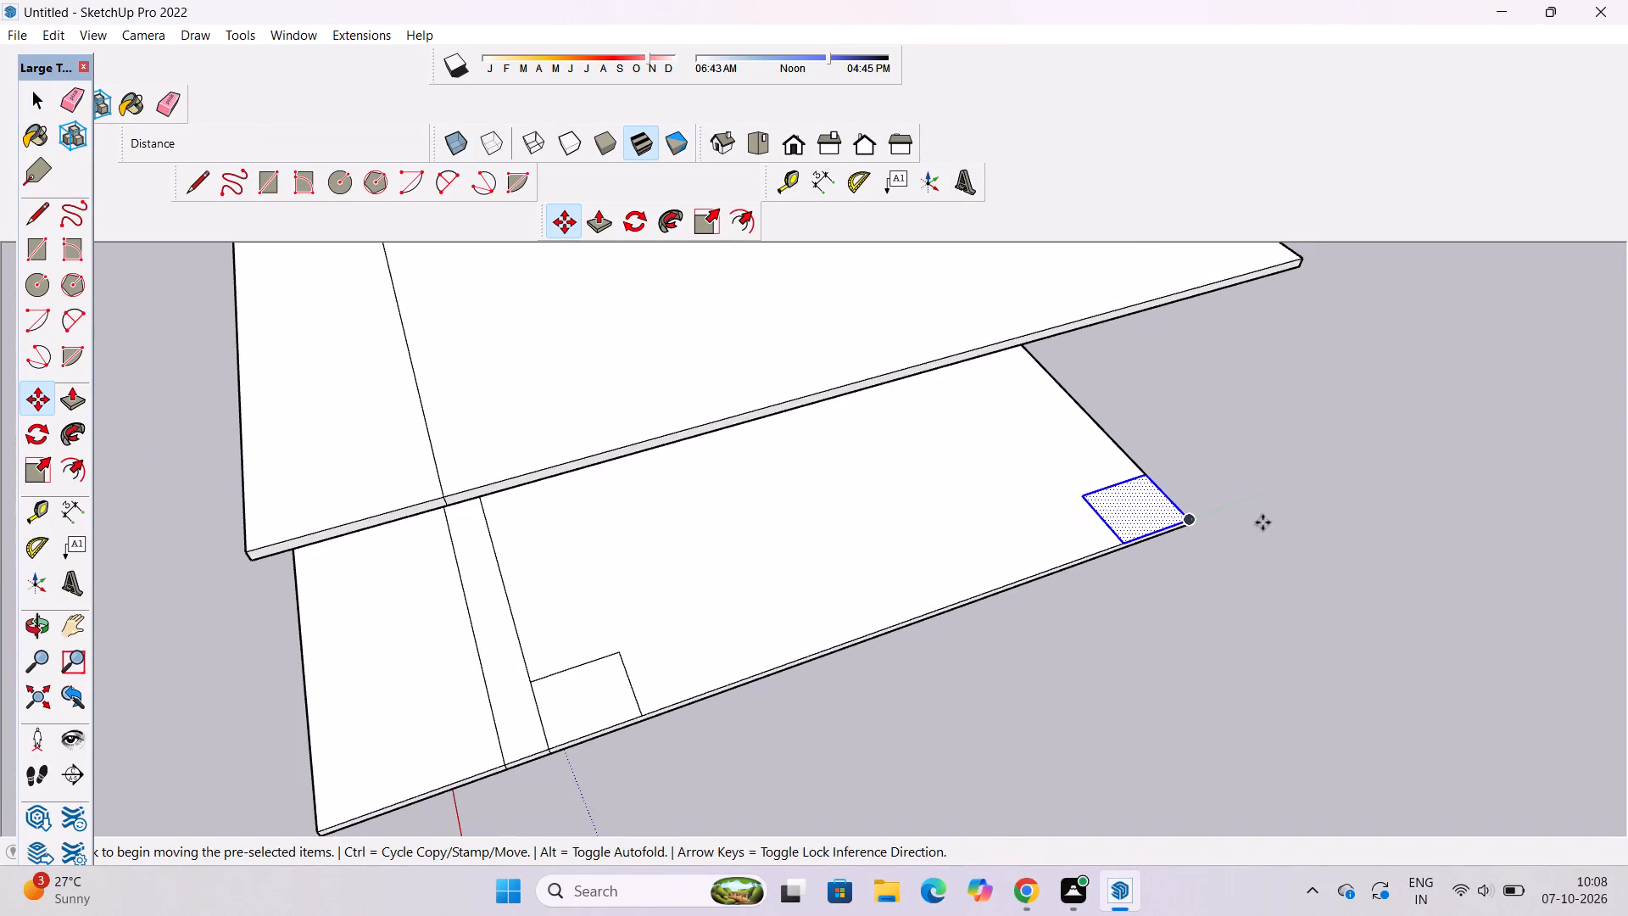
pyautogui.scroll(-1, 1231, 556)
pyautogui.scroll(3, 1168, 557)
pyautogui.click(1160, 527)
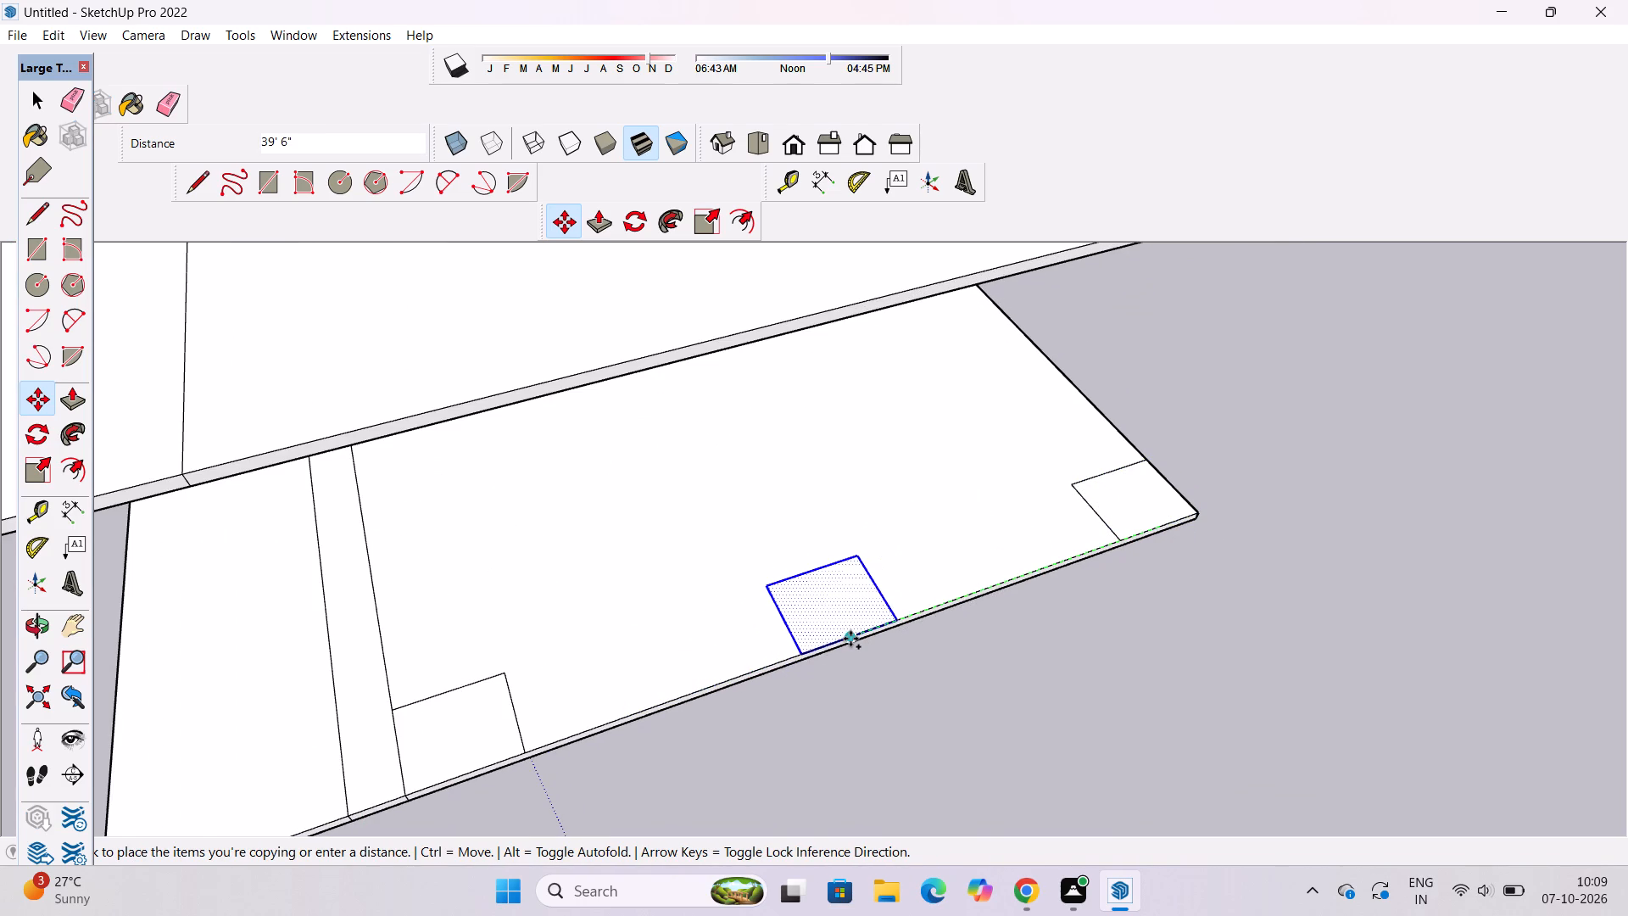
pyautogui.click(850, 639)
pyautogui.press('space')
# Push/Pull the edge face of the roof slab's overhang outward 2', flush with the adjoining wall side.
pyautogui.press('o')
pyautogui.click(956, 656)
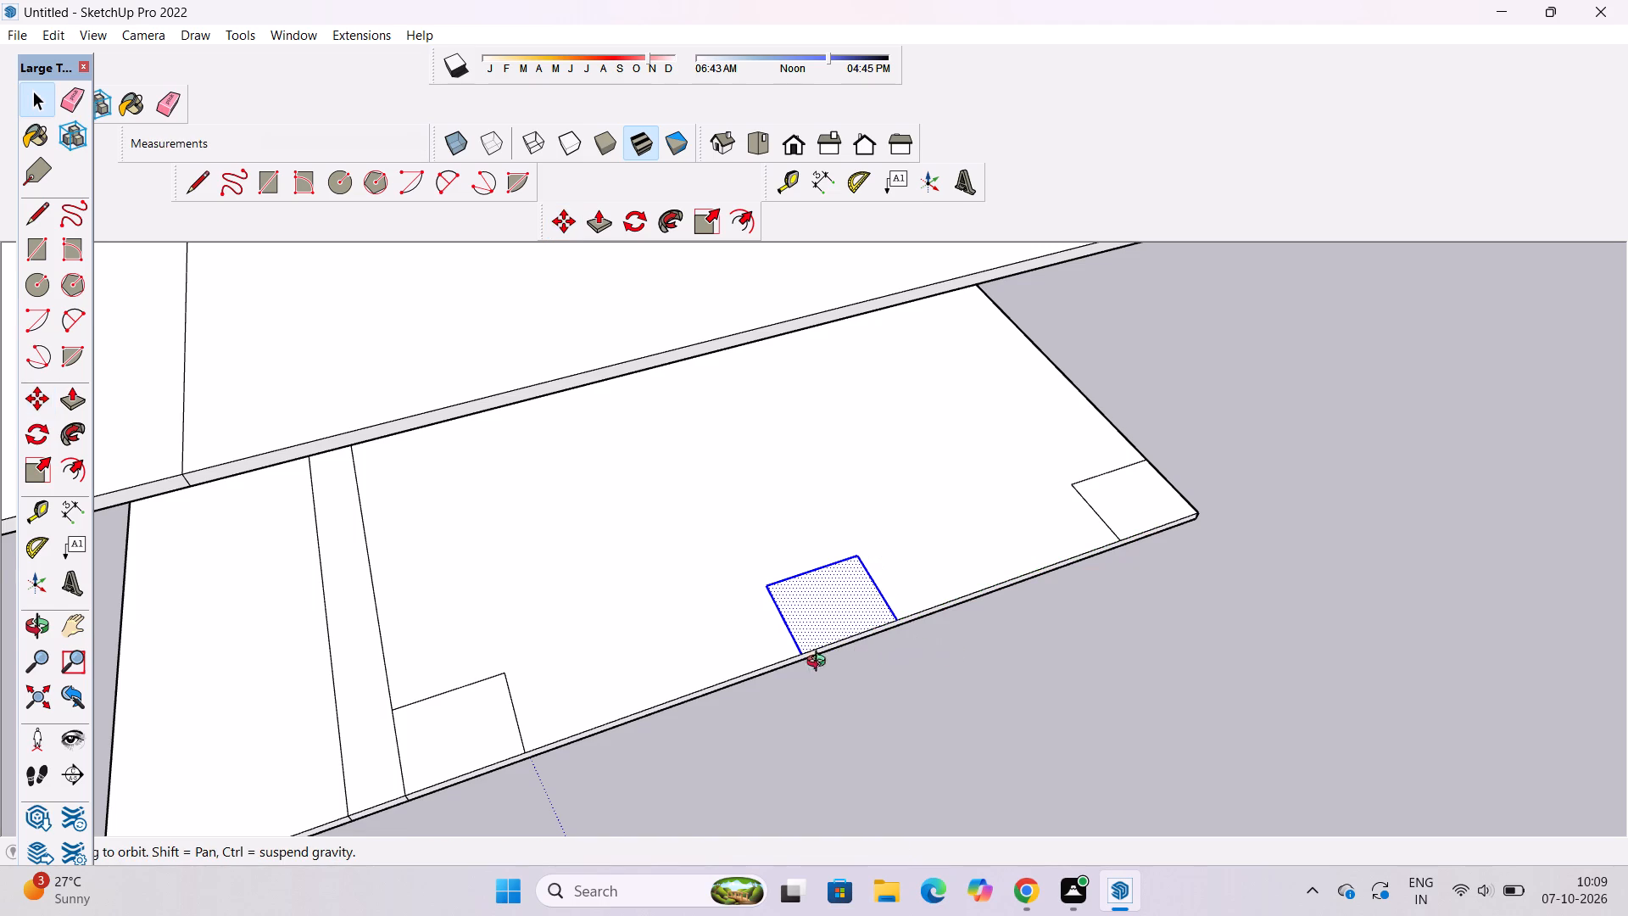
pyautogui.scroll(-12, 780, 643)
pyautogui.moveTo(599, 748); pyautogui.dragTo(1035, 542)
pyautogui.scroll(4, 928, 610)
pyautogui.moveTo(879, 618); pyautogui.dragTo(1006, 565)
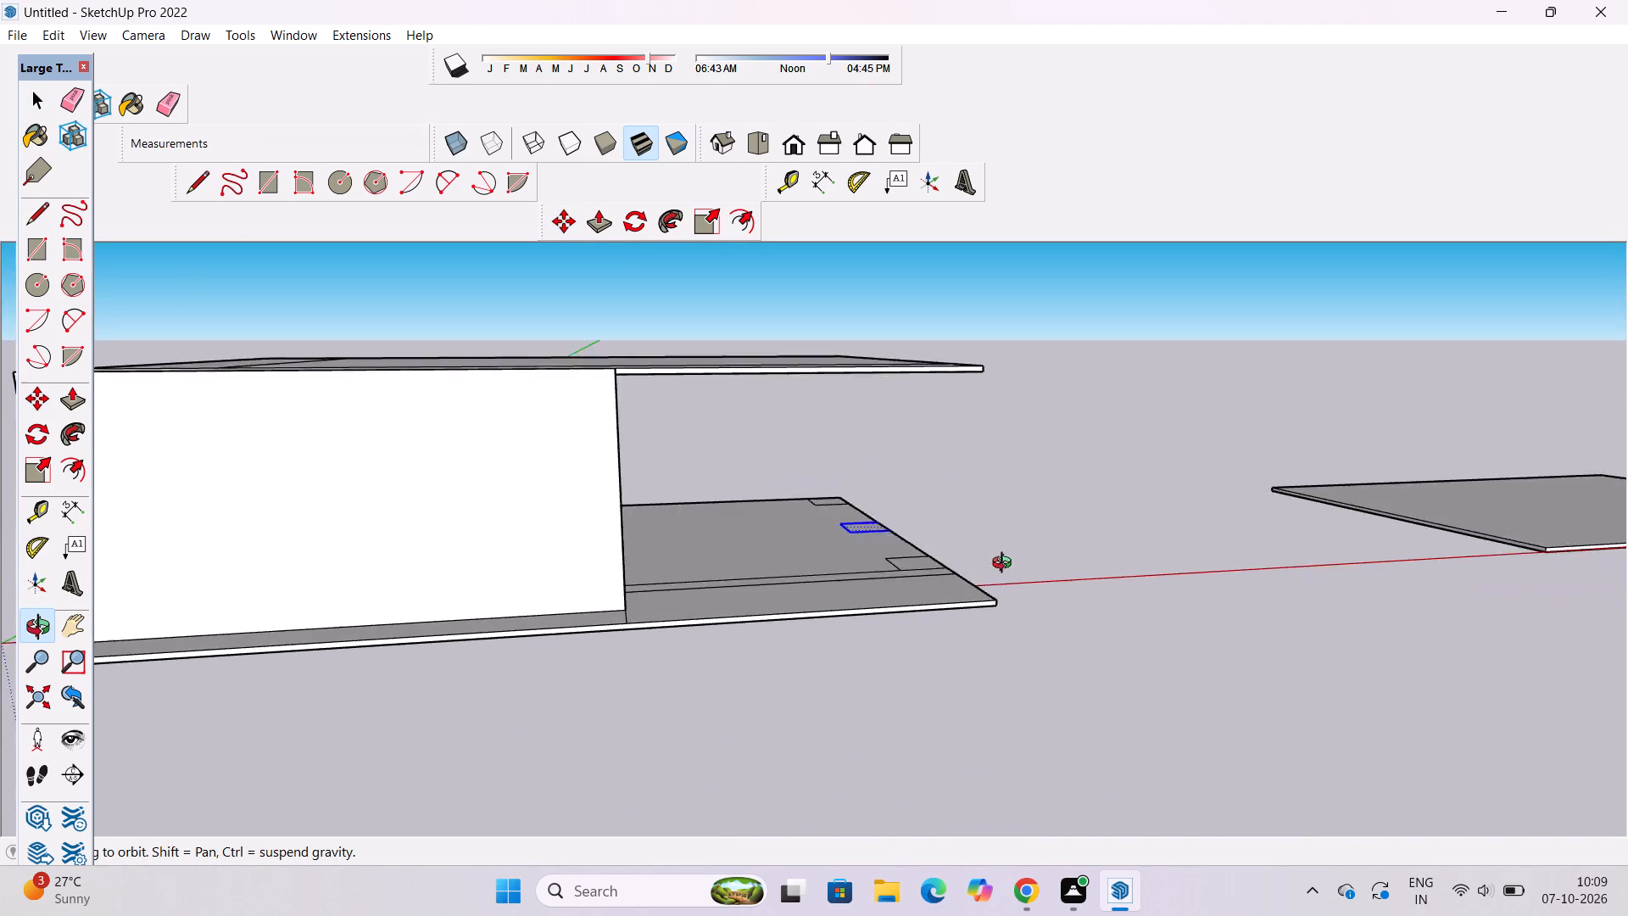
pyautogui.moveTo(1006, 565); pyautogui.dragTo(1003, 572)
pyautogui.moveTo(999, 551); pyautogui.dragTo(954, 604)
pyautogui.moveTo(960, 600); pyautogui.dragTo(946, 673)
pyautogui.keyDown('shift'); pyautogui.moveTo(946, 673); pyautogui.dragTo(943, 660); pyautogui.keyUp('shift')
pyautogui.moveTo(934, 618); pyautogui.dragTo(881, 387)
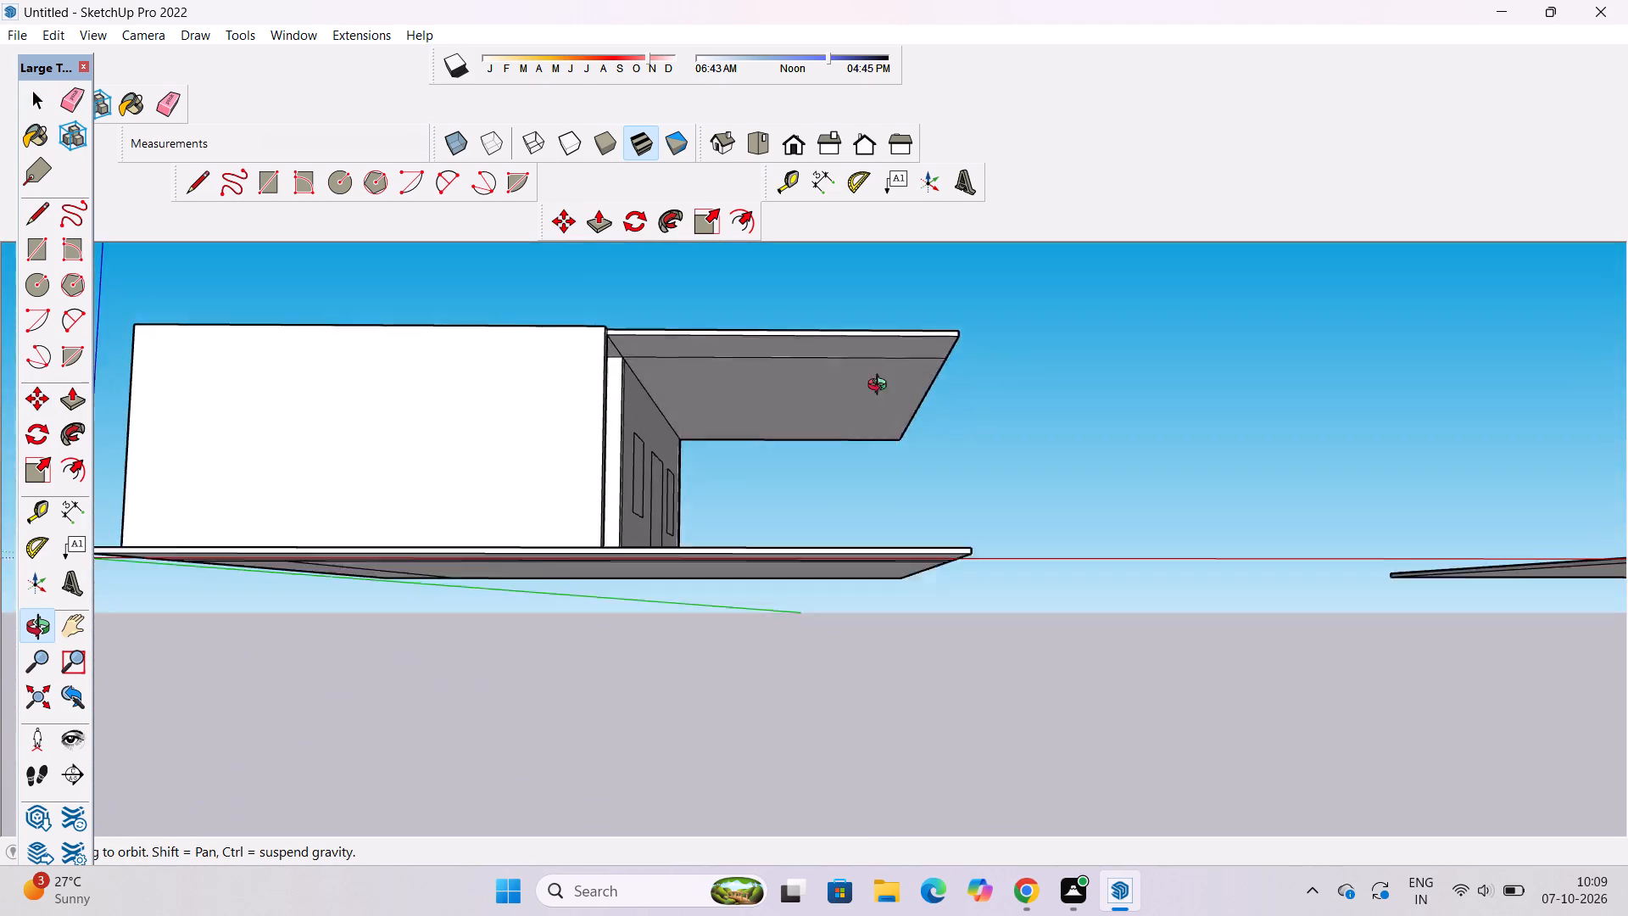
pyautogui.moveTo(881, 387); pyautogui.dragTo(1214, 724)
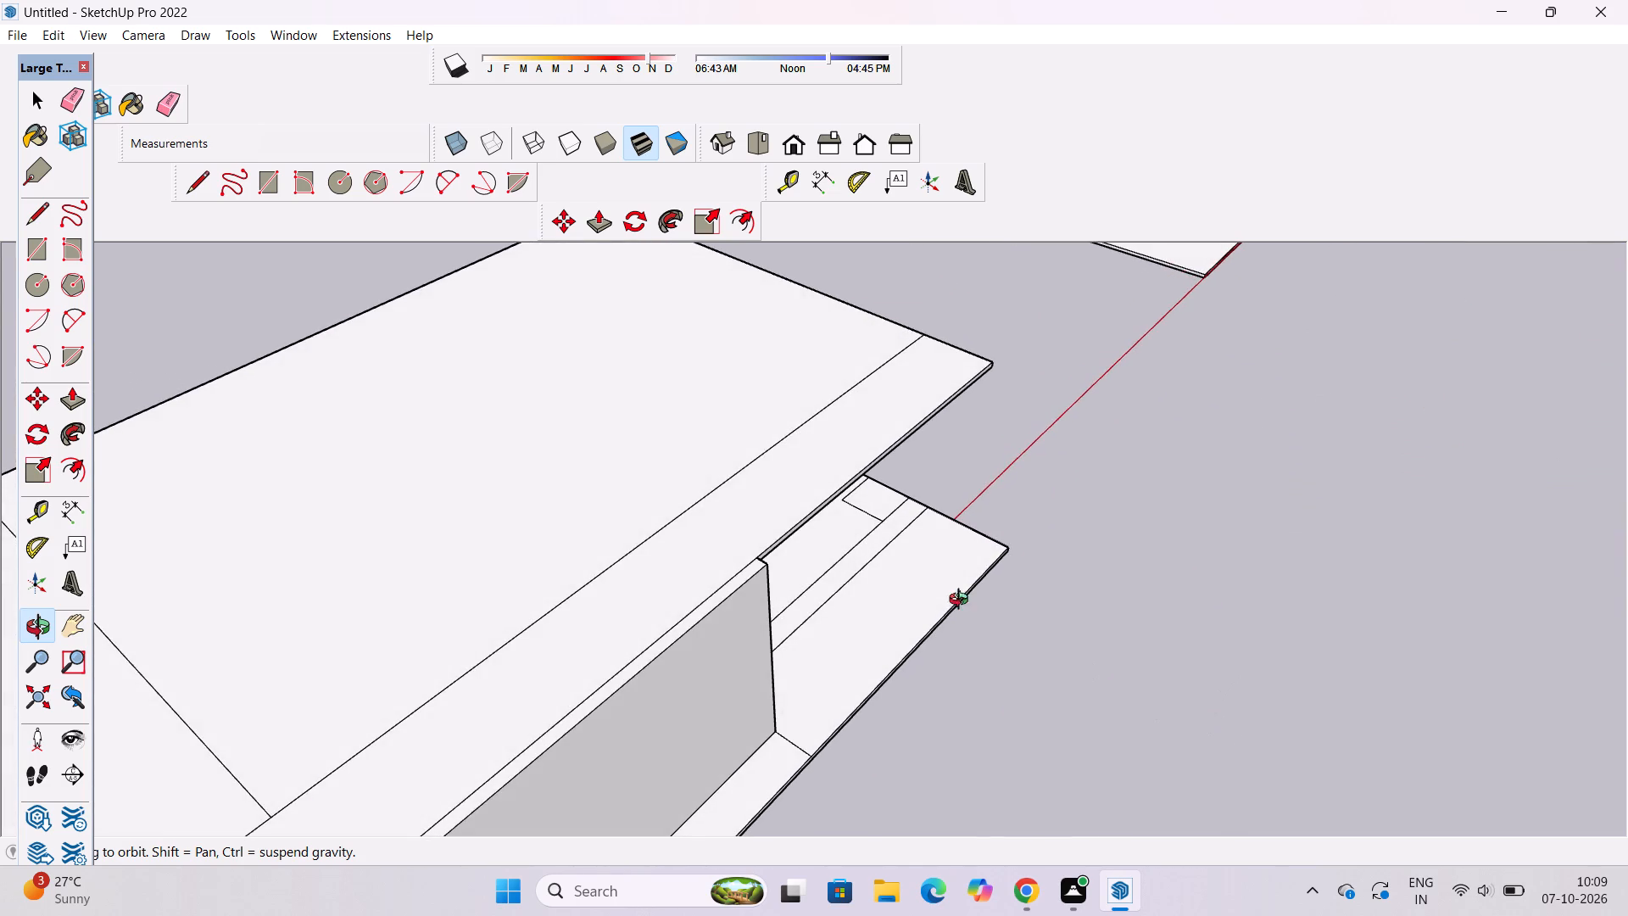
pyautogui.scroll(-4, 850, 575)
pyautogui.moveTo(866, 591); pyautogui.dragTo(617, 637)
pyautogui.keyDown('shift'); pyautogui.moveTo(688, 600); pyautogui.dragTo(659, 657); pyautogui.keyUp('shift')
pyautogui.moveTo(718, 646); pyautogui.dragTo(711, 624)
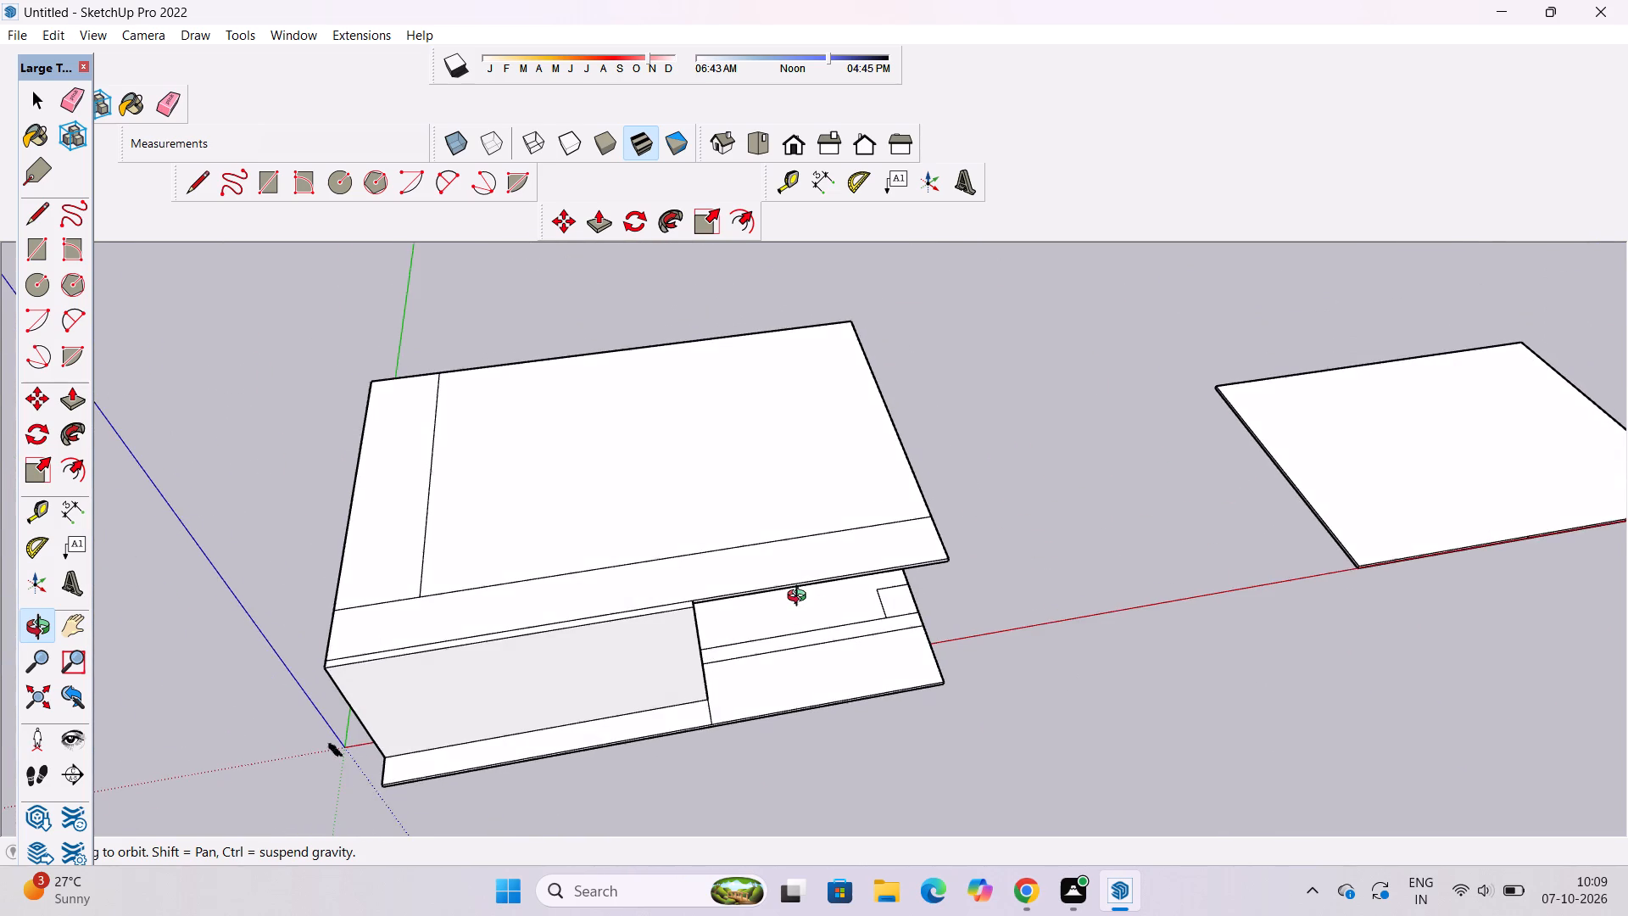
pyautogui.scroll(4, 800, 598)
pyautogui.keyDown('shift'); pyautogui.moveTo(800, 598); pyautogui.dragTo(808, 628); pyautogui.keyUp('shift')
pyautogui.moveTo(808, 628); pyautogui.dragTo(781, 589)
pyautogui.scroll(4, 683, 600)
pyautogui.moveTo(669, 618); pyautogui.dragTo(698, 590)
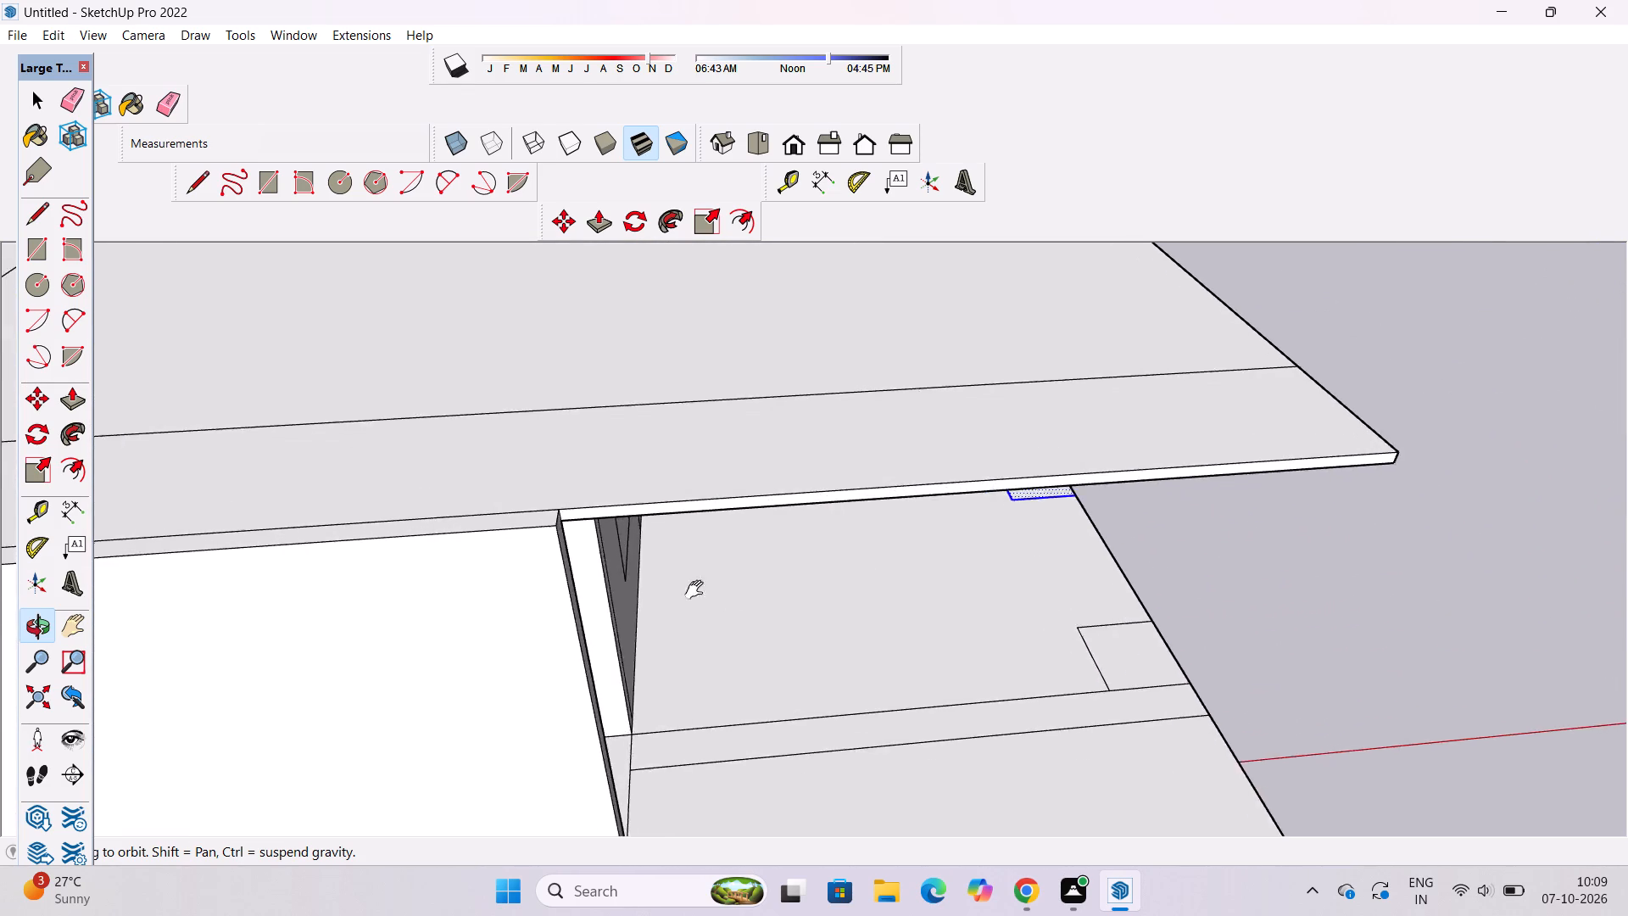
pyautogui.moveTo(698, 590); pyautogui.dragTo(727, 609)
pyautogui.press('p')
pyautogui.press('space')
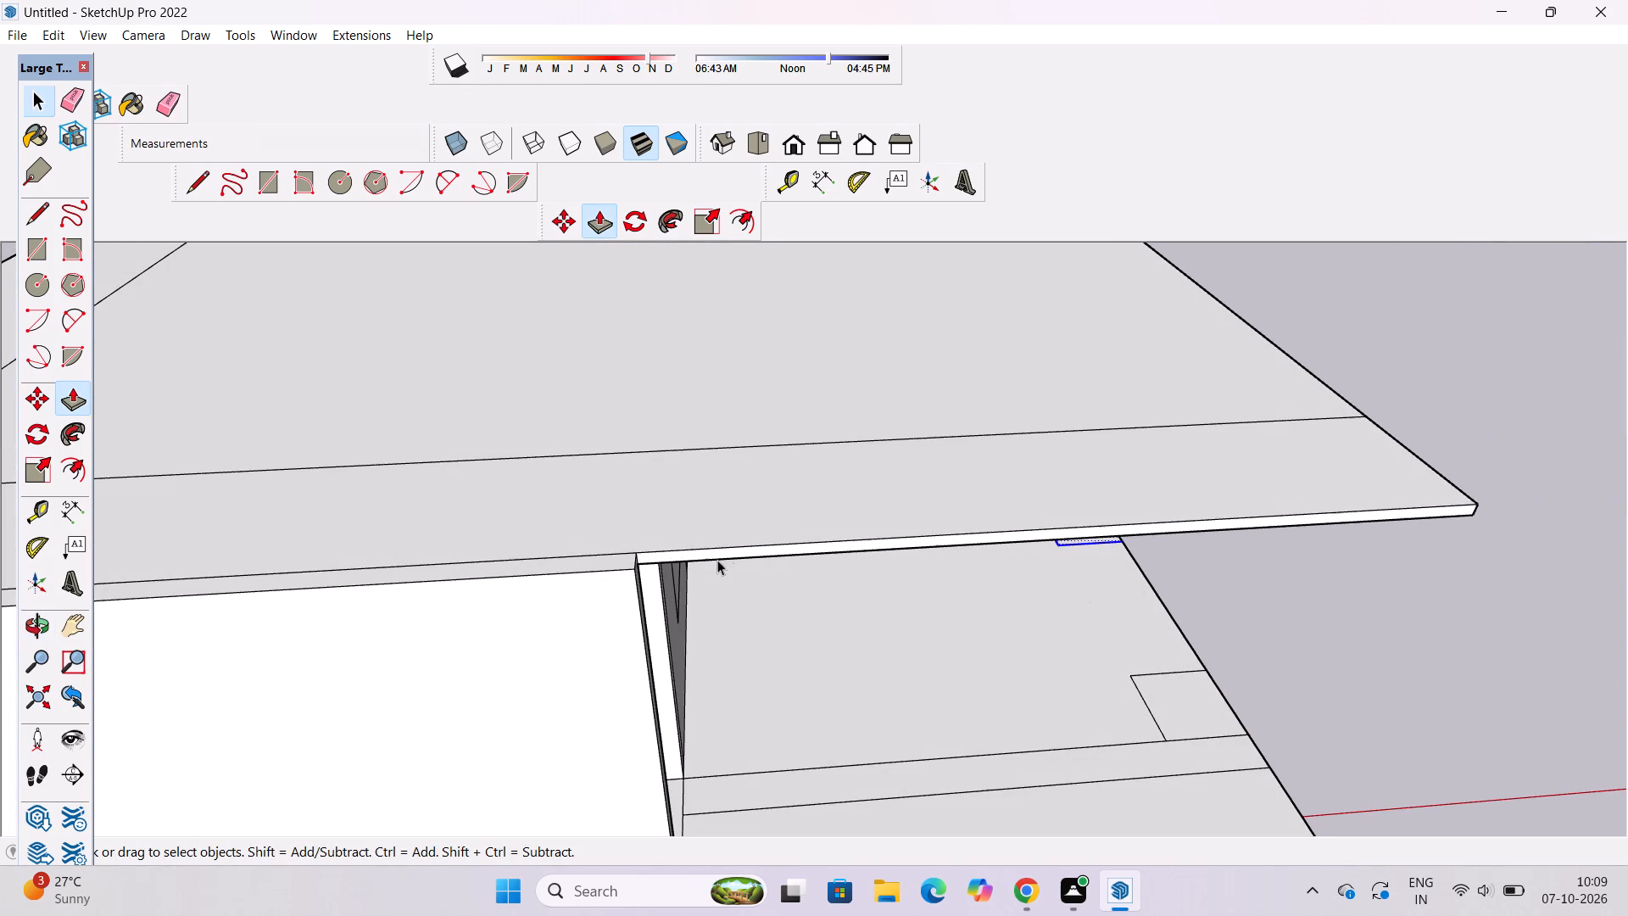
pyautogui.click(728, 553)
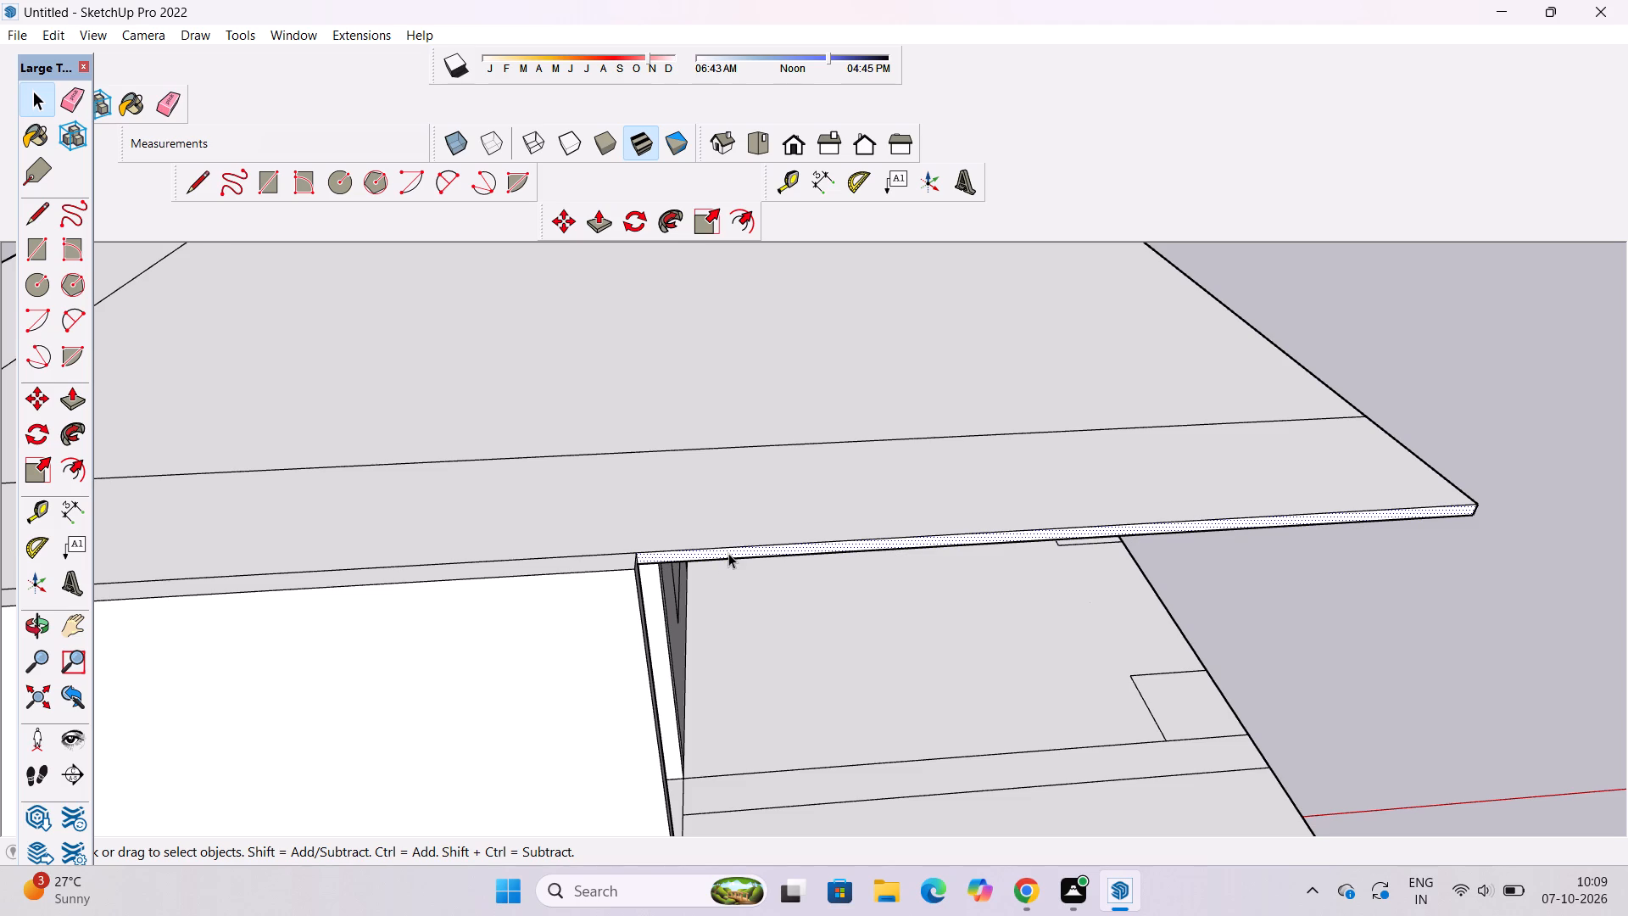
pyautogui.press('p')
pyautogui.click(728, 553)
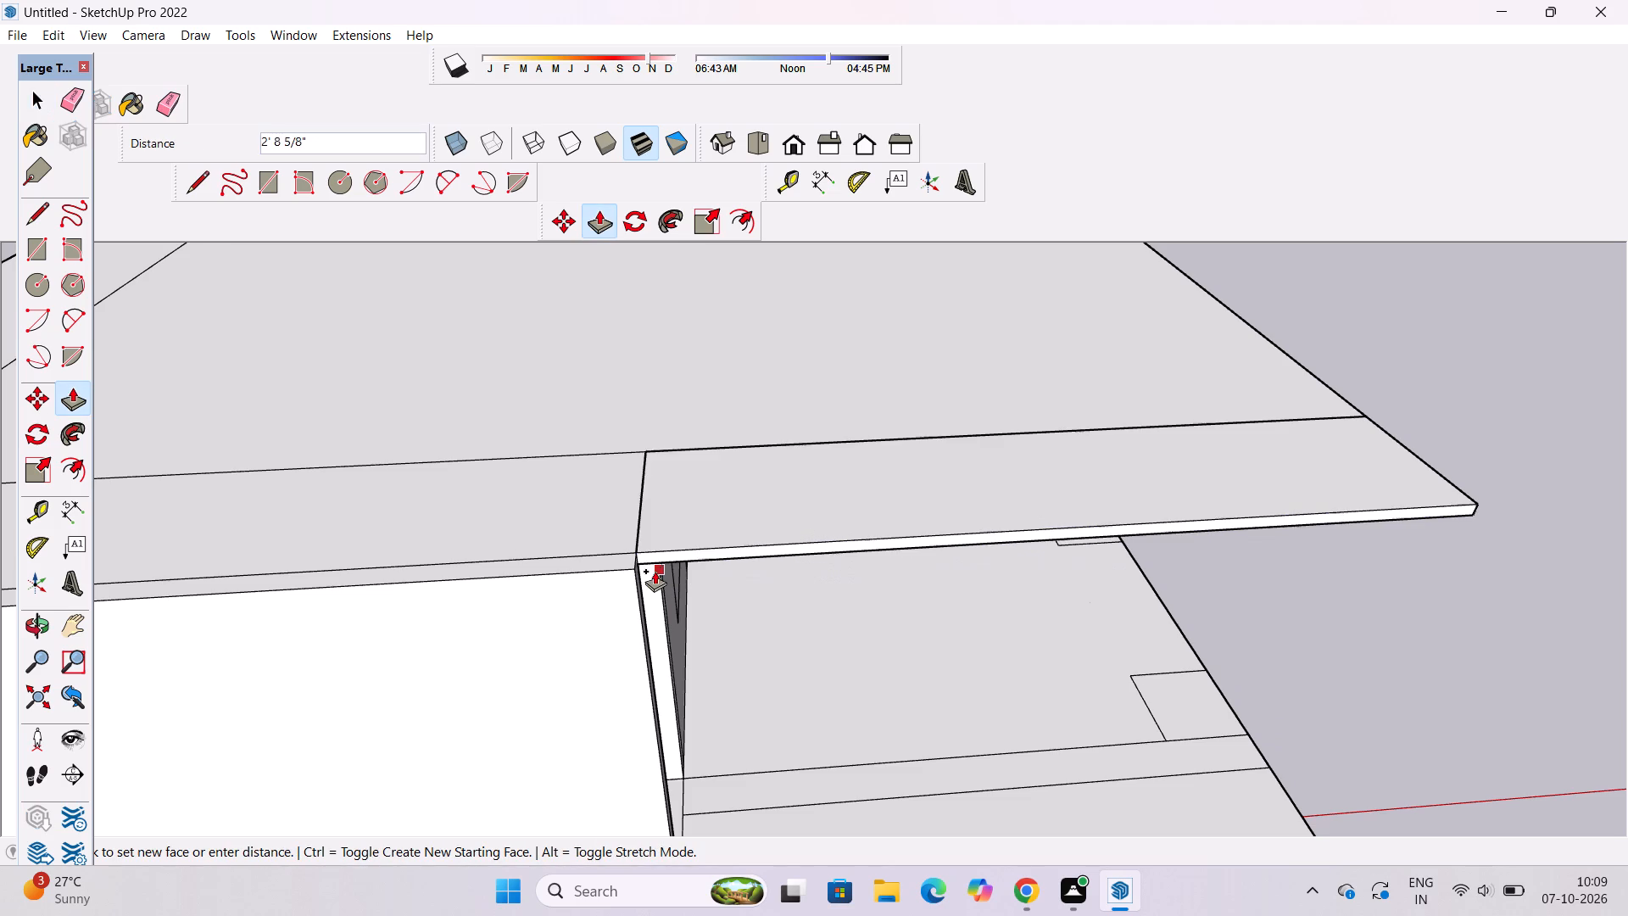
pyautogui.click(559, 578)
pyautogui.press('space')
# Examine the extended roof overhang and its junction with the side wall from several angles.
pyautogui.write('o')
pyautogui.scroll(-5, 683, 553)
pyautogui.keyDown('shift'); pyautogui.moveTo(681, 564); pyautogui.dragTo(799, 588); pyautogui.keyUp('shift')
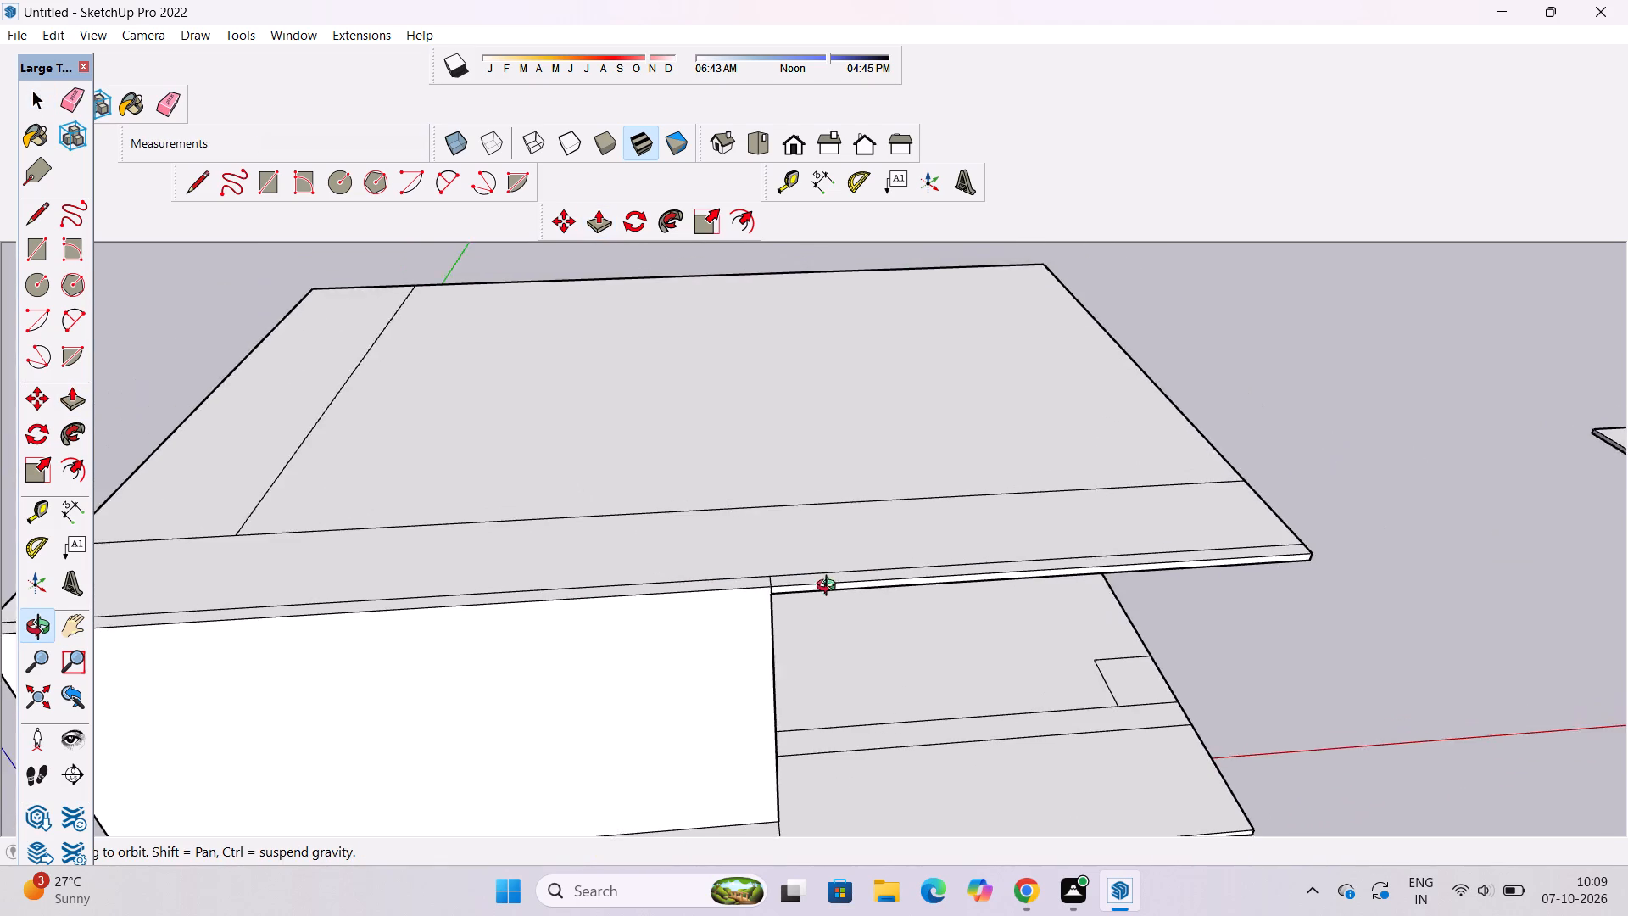
pyautogui.scroll(-6, 830, 588)
pyautogui.moveTo(1346, 557); pyautogui.dragTo(810, 467)
pyautogui.scroll(-1, 683, 495)
pyautogui.moveTo(627, 535); pyautogui.dragTo(783, 533)
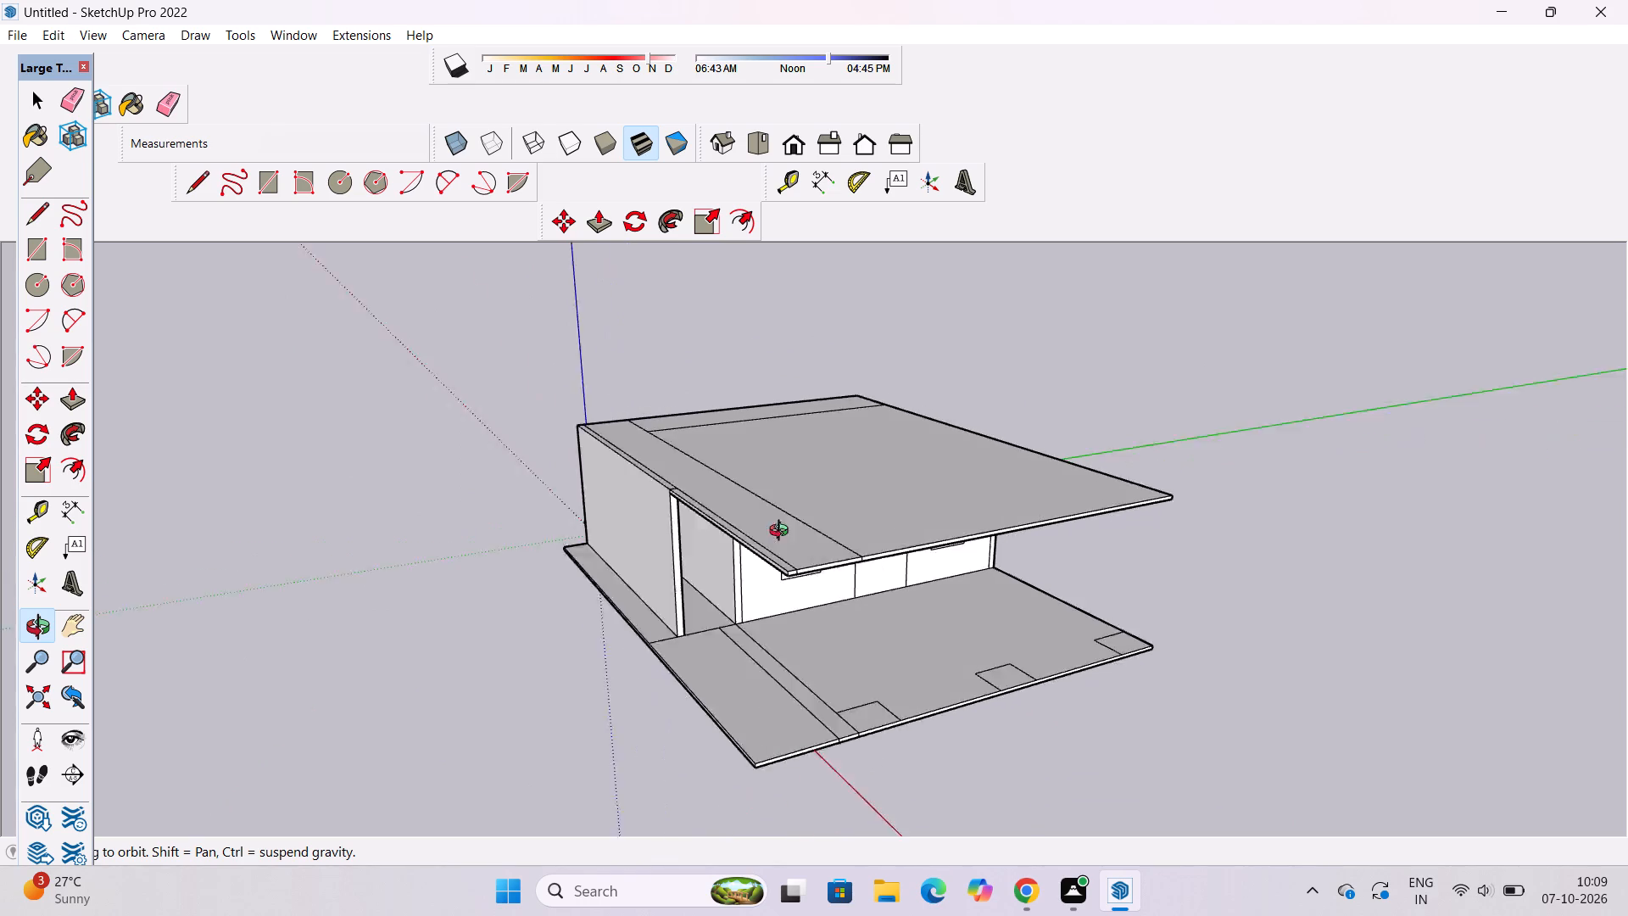
pyautogui.moveTo(783, 533); pyautogui.dragTo(793, 534)
pyautogui.moveTo(555, 596); pyautogui.dragTo(846, 637)
pyautogui.keyDown('shift'); pyautogui.moveTo(809, 554); pyautogui.dragTo(789, 602); pyautogui.keyUp('shift')
pyautogui.moveTo(699, 613); pyautogui.dragTo(893, 640)
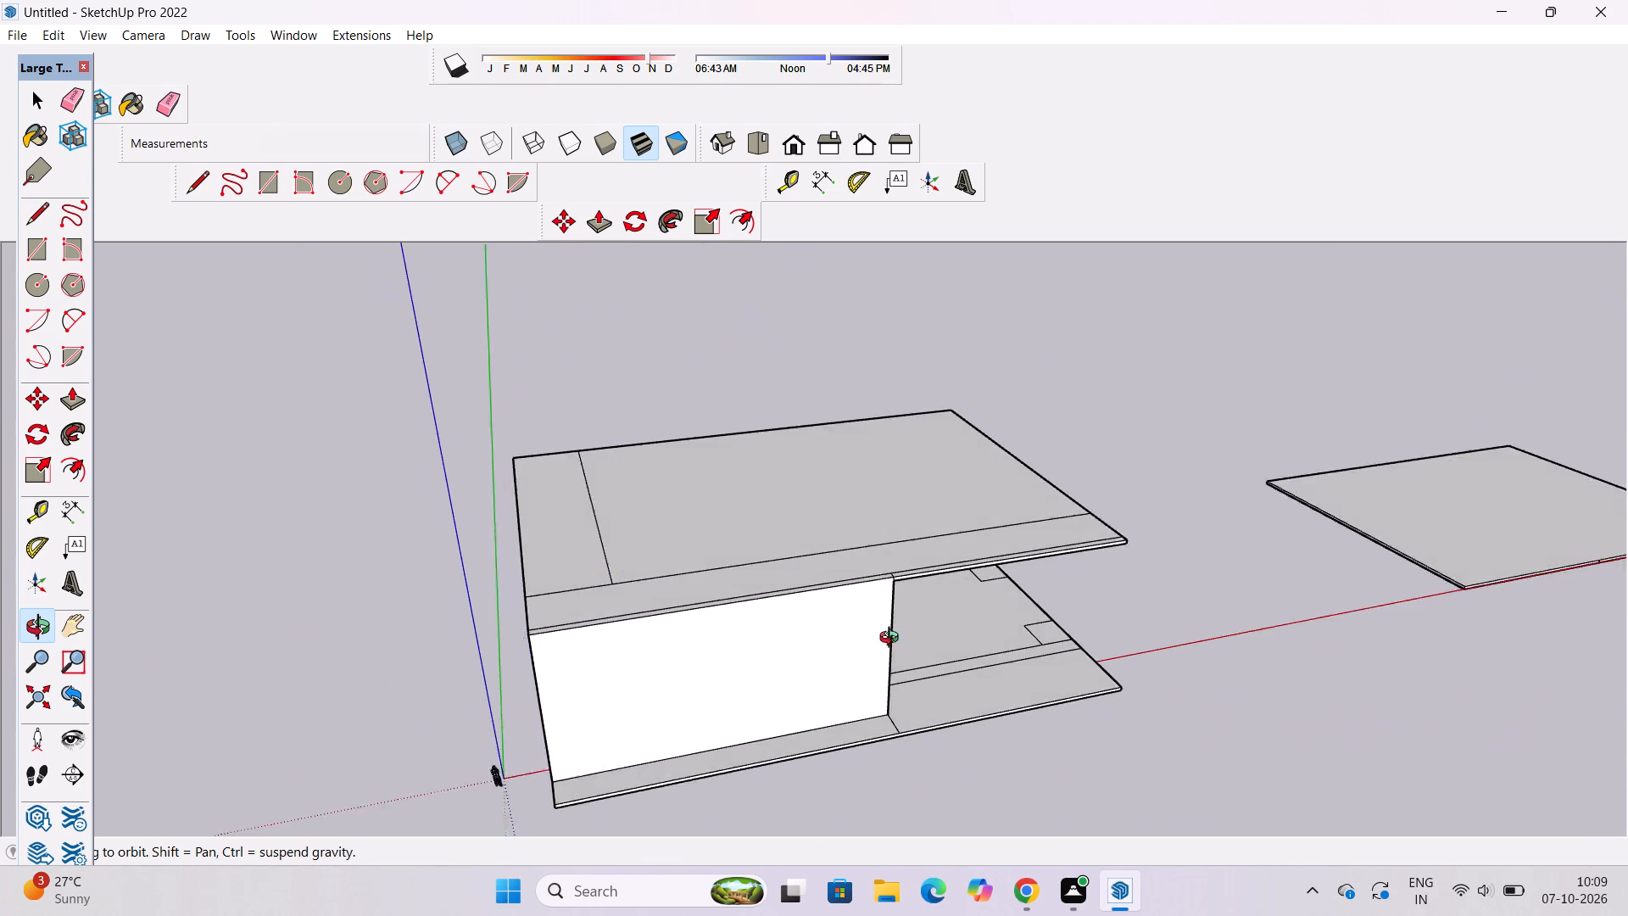
pyautogui.moveTo(893, 640); pyautogui.dragTo(875, 632)
pyautogui.scroll(2, 826, 683)
pyautogui.keyDown('shift'); pyautogui.moveTo(788, 677); pyautogui.dragTo(784, 691); pyautogui.keyUp('shift')
pyautogui.moveTo(784, 691); pyautogui.dragTo(744, 628)
pyautogui.keyDown('shift'); pyautogui.moveTo(799, 566); pyautogui.dragTo(799, 569); pyautogui.keyUp('shift')
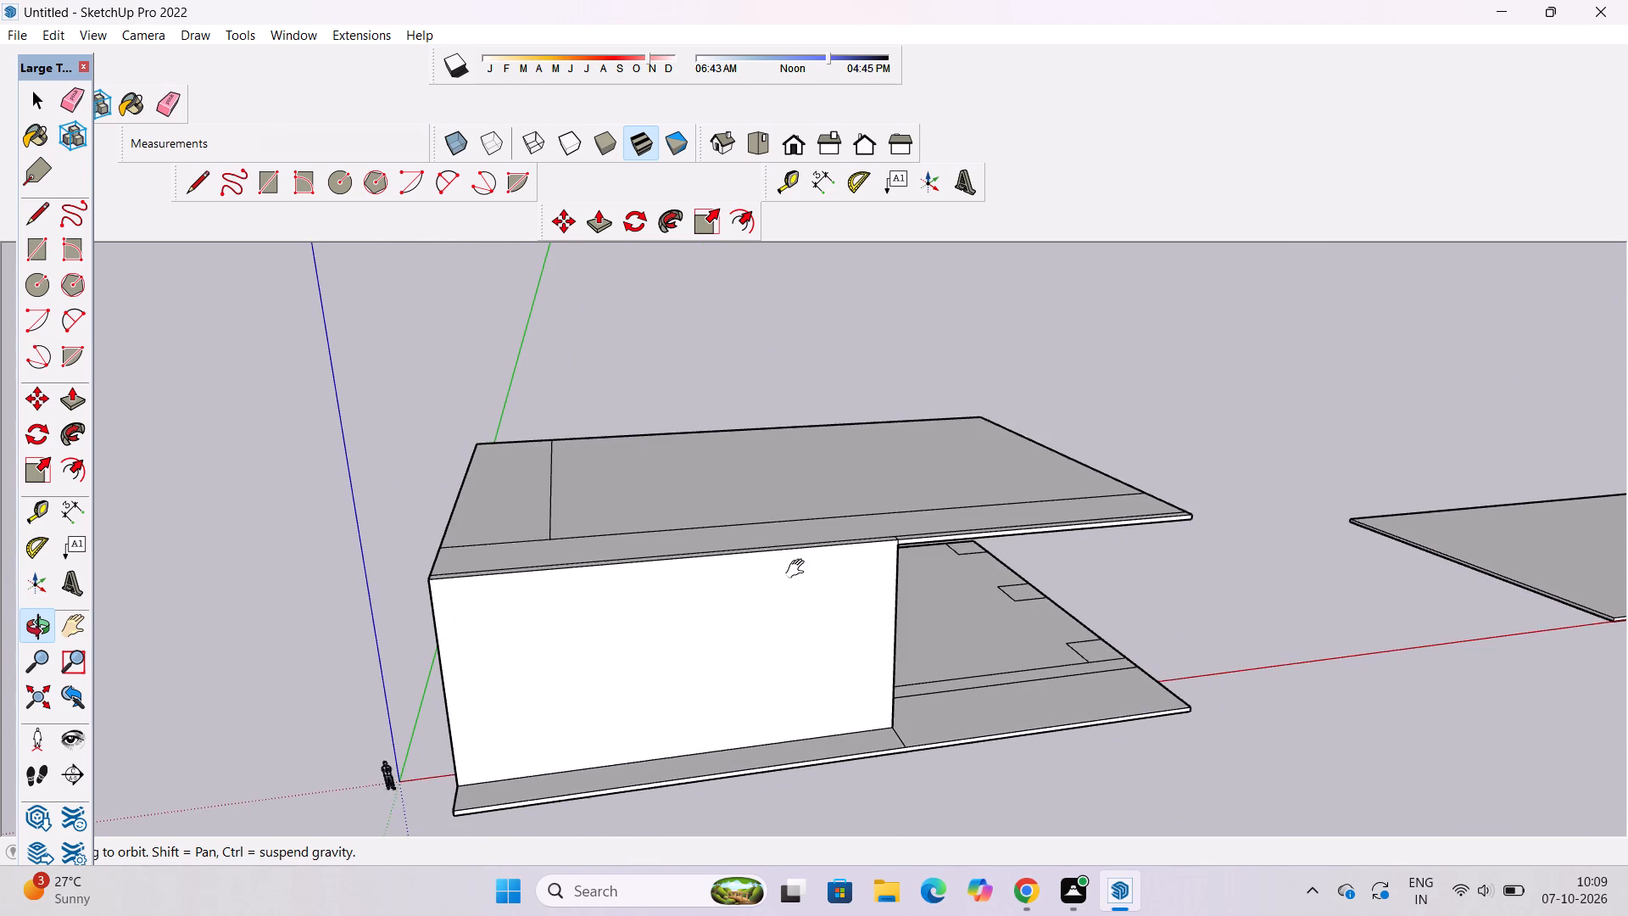
pyautogui.keyDown('shift'); pyautogui.moveTo(799, 569); pyautogui.dragTo(796, 595); pyautogui.keyUp('shift')
pyautogui.moveTo(771, 641); pyautogui.dragTo(771, 656)
pyautogui.moveTo(705, 669); pyautogui.dragTo(723, 606)
pyautogui.moveTo(723, 606); pyautogui.dragTo(667, 751)
pyautogui.moveTo(667, 751); pyautogui.dragTo(650, 665)
pyautogui.click(809, 619)
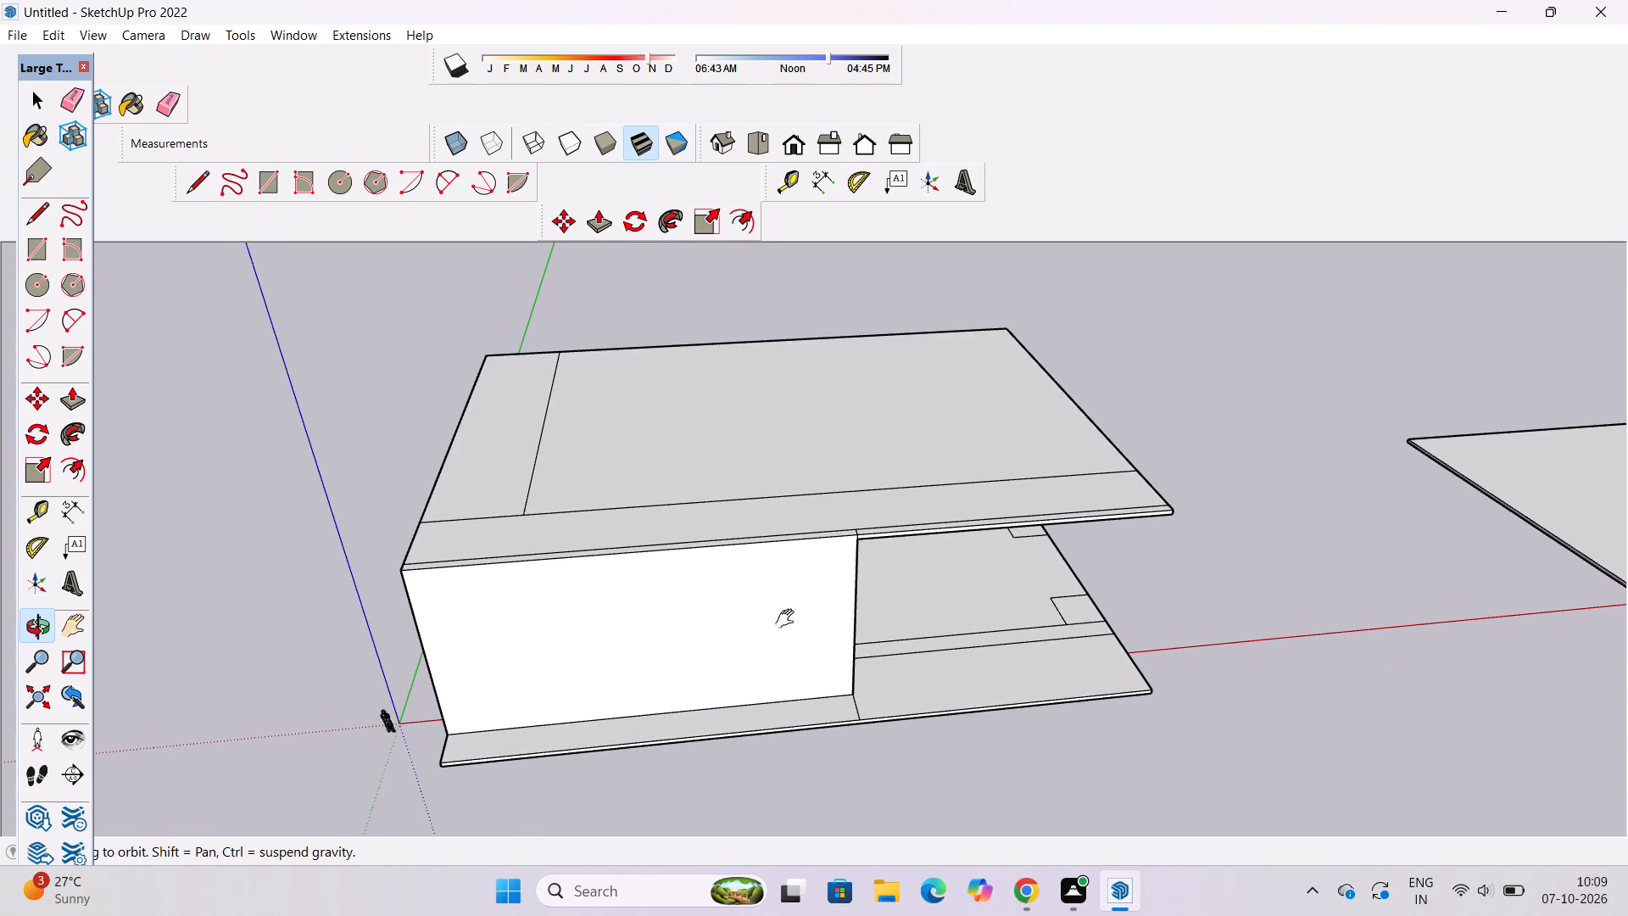
pyautogui.keyDown('shift'); pyautogui.moveTo(800, 603); pyautogui.dragTo(782, 652); pyautogui.keyUp('shift')
pyautogui.scroll(-3, 782, 652)
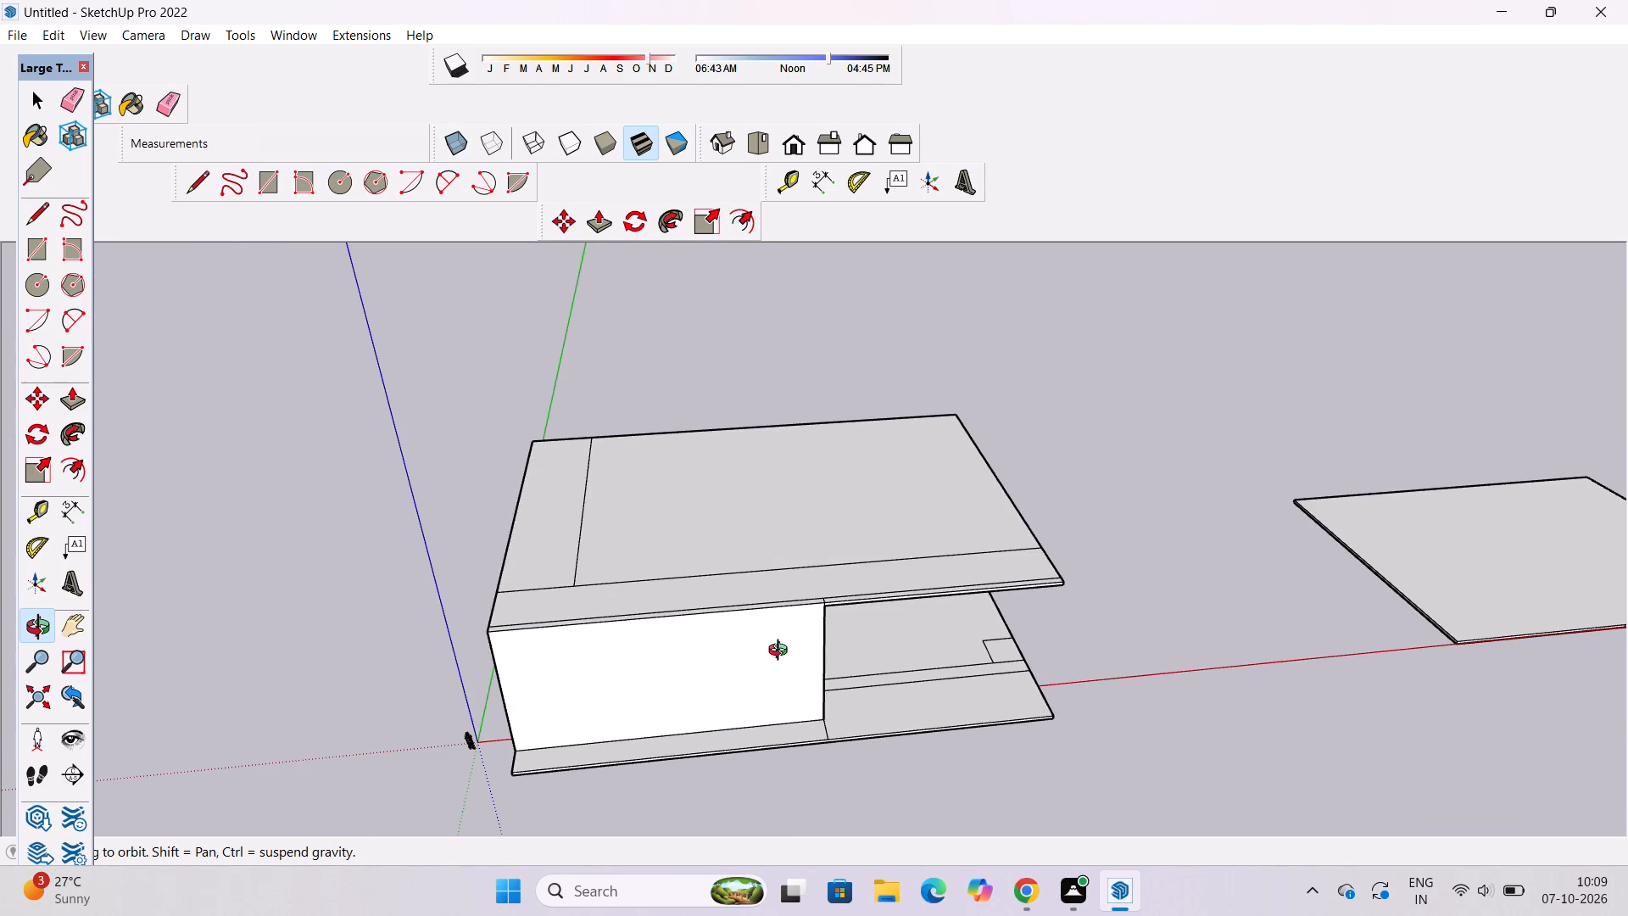
pyautogui.keyDown('shift'); pyautogui.moveTo(782, 651); pyautogui.dragTo(840, 694); pyautogui.keyUp('shift')
pyautogui.moveTo(840, 694); pyautogui.dragTo(811, 657)
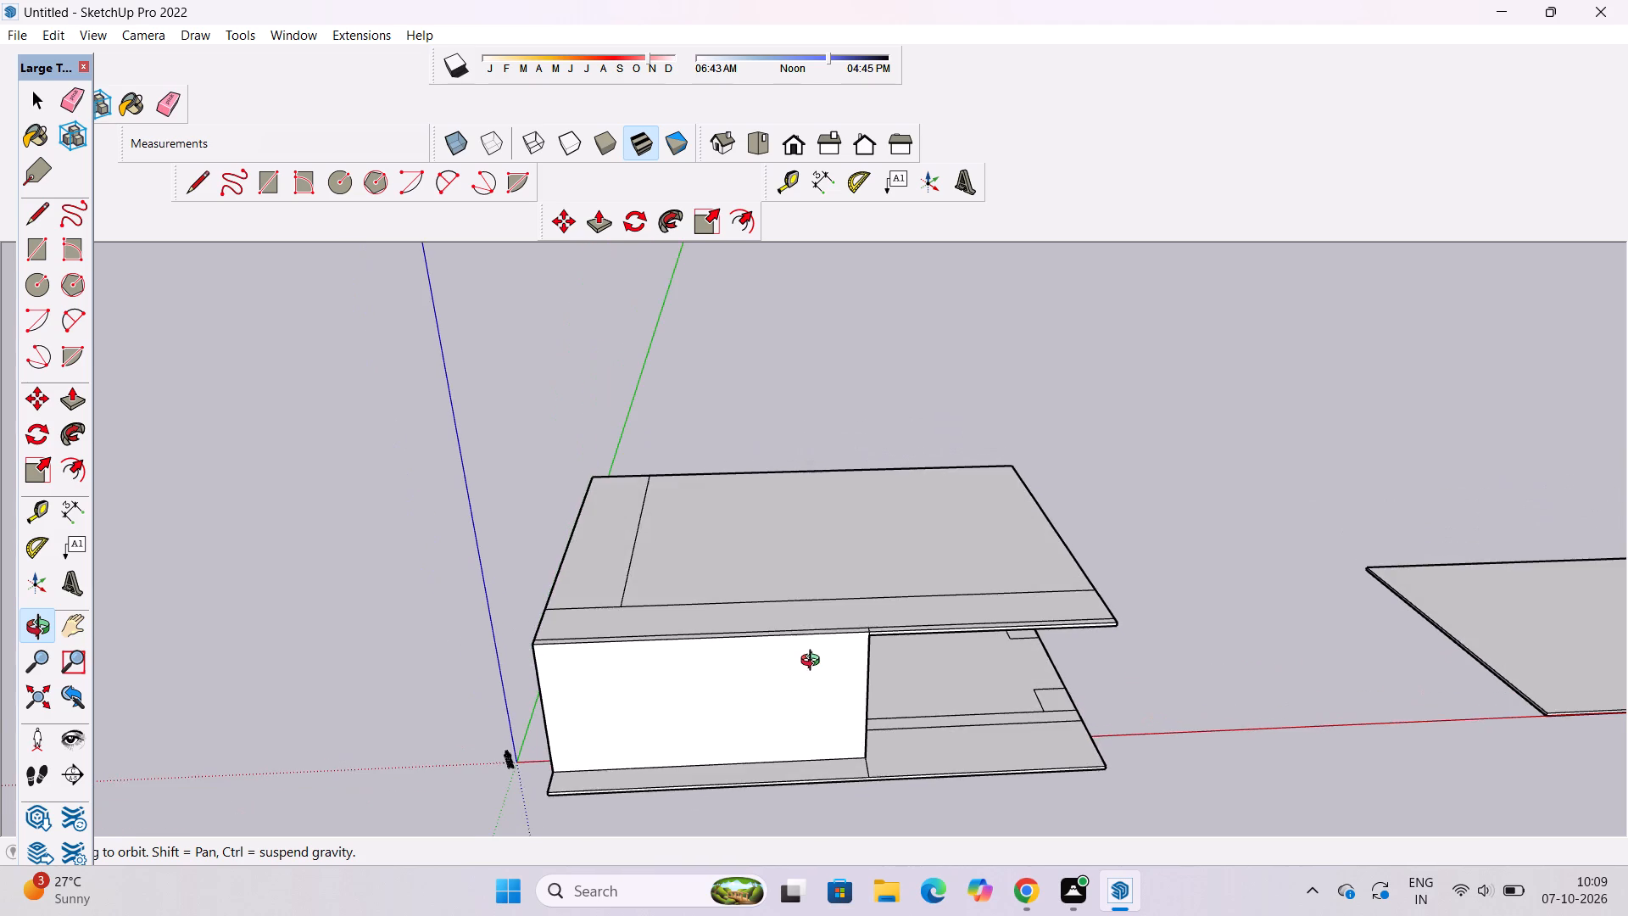
pyautogui.moveTo(814, 662); pyautogui.dragTo(783, 618)
pyautogui.moveTo(848, 632); pyautogui.dragTo(789, 625)
pyautogui.scroll(3, 839, 612)
pyautogui.moveTo(1002, 618); pyautogui.dragTo(661, 561)
pyautogui.moveTo(661, 561); pyautogui.dragTo(988, 655)
pyautogui.scroll(4, 830, 650)
pyautogui.keyDown('shift'); pyautogui.moveTo(829, 635); pyautogui.dragTo(722, 689); pyautogui.keyUp('shift')
pyautogui.click(720, 689)
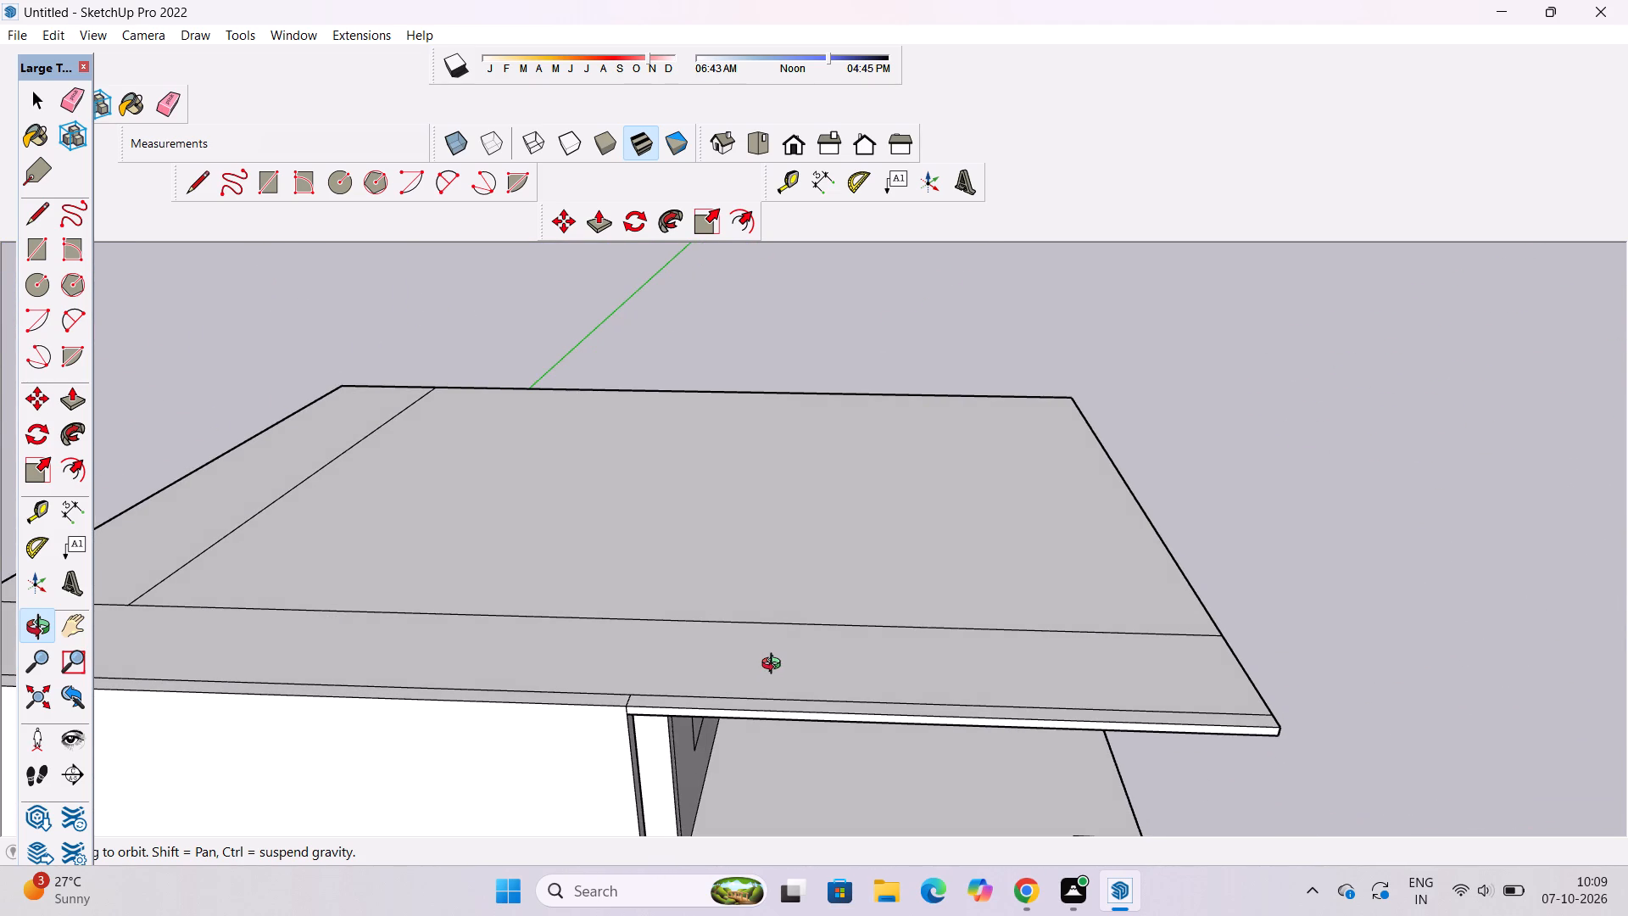
pyautogui.scroll(-2, 783, 661)
pyautogui.keyDown('shift'); pyautogui.moveTo(755, 675); pyautogui.dragTo(767, 673); pyautogui.keyUp('shift')
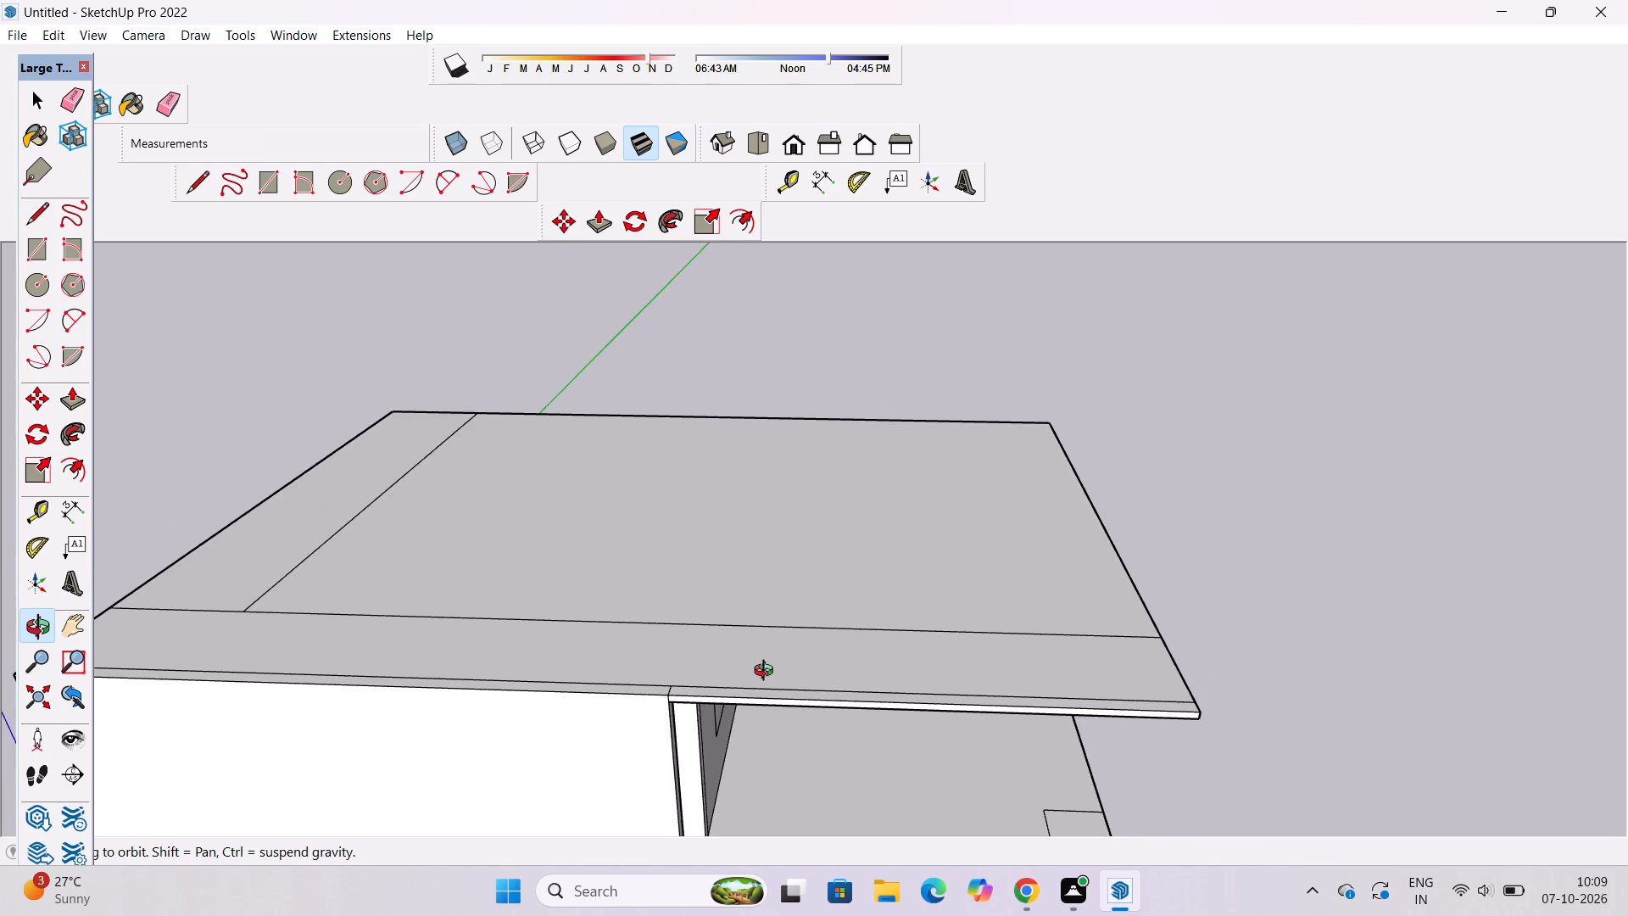
pyautogui.scroll(2, 714, 688)
pyautogui.keyDown('shift'); pyautogui.moveTo(714, 688); pyautogui.dragTo(779, 679); pyautogui.keyUp('shift')
pyautogui.keyDown('shift'); pyautogui.moveTo(762, 675); pyautogui.dragTo(764, 688); pyautogui.keyUp('shift')
pyautogui.moveTo(764, 688); pyautogui.dragTo(771, 528)
pyautogui.scroll(4, 758, 629)
pyautogui.scroll(1, 803, 567)
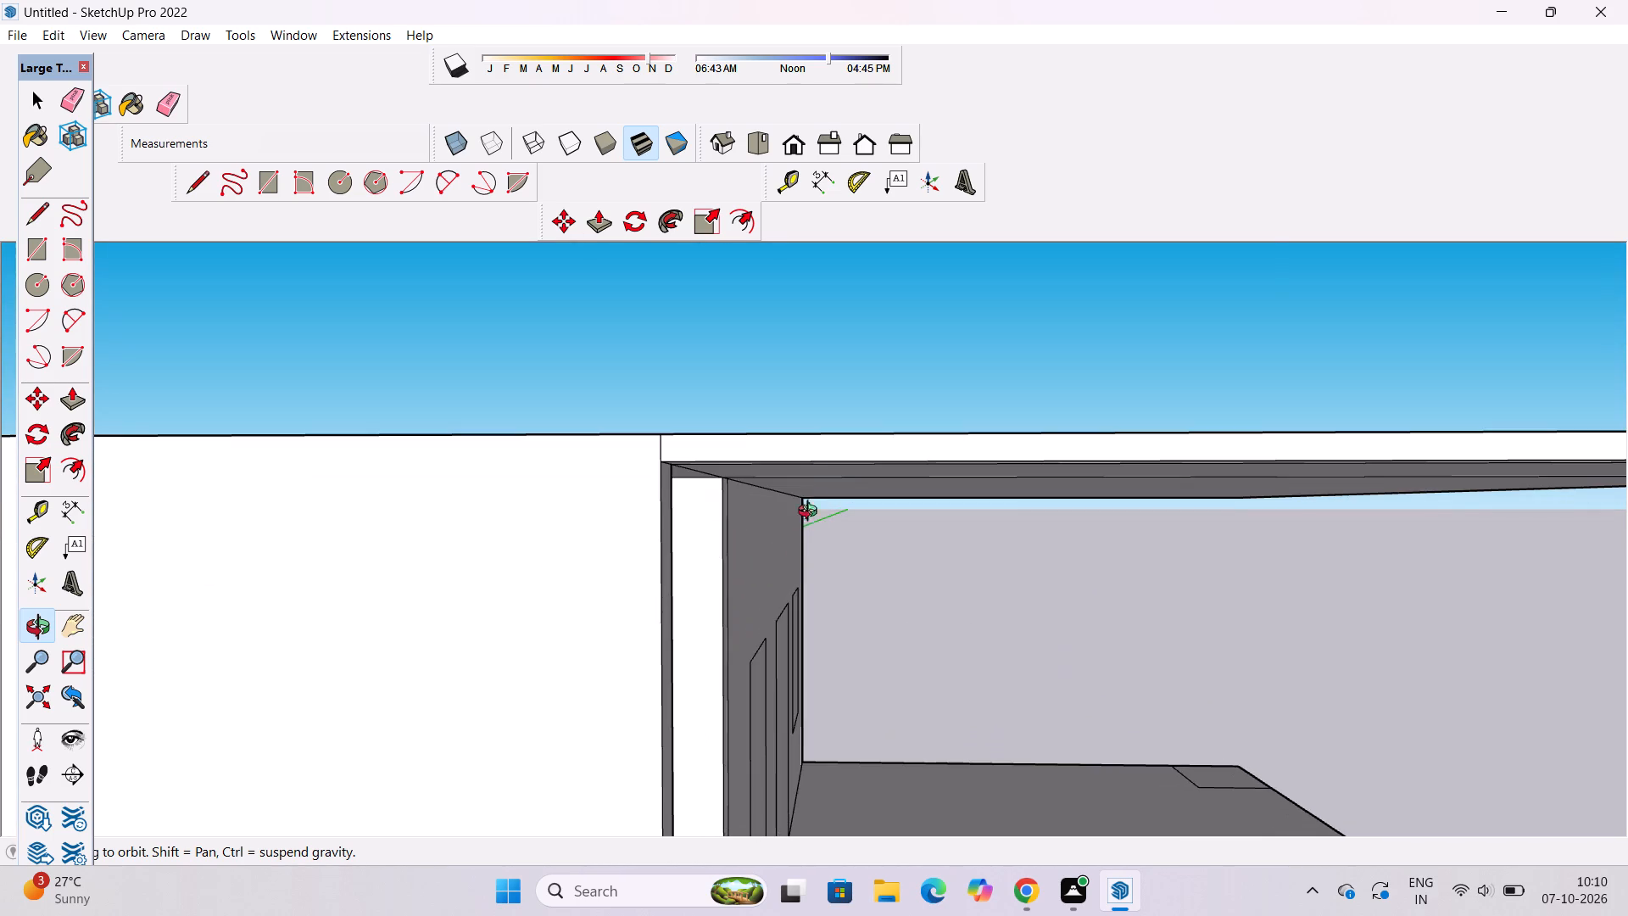
pyautogui.scroll(-7, 820, 472)
pyautogui.moveTo(820, 472); pyautogui.dragTo(814, 780)
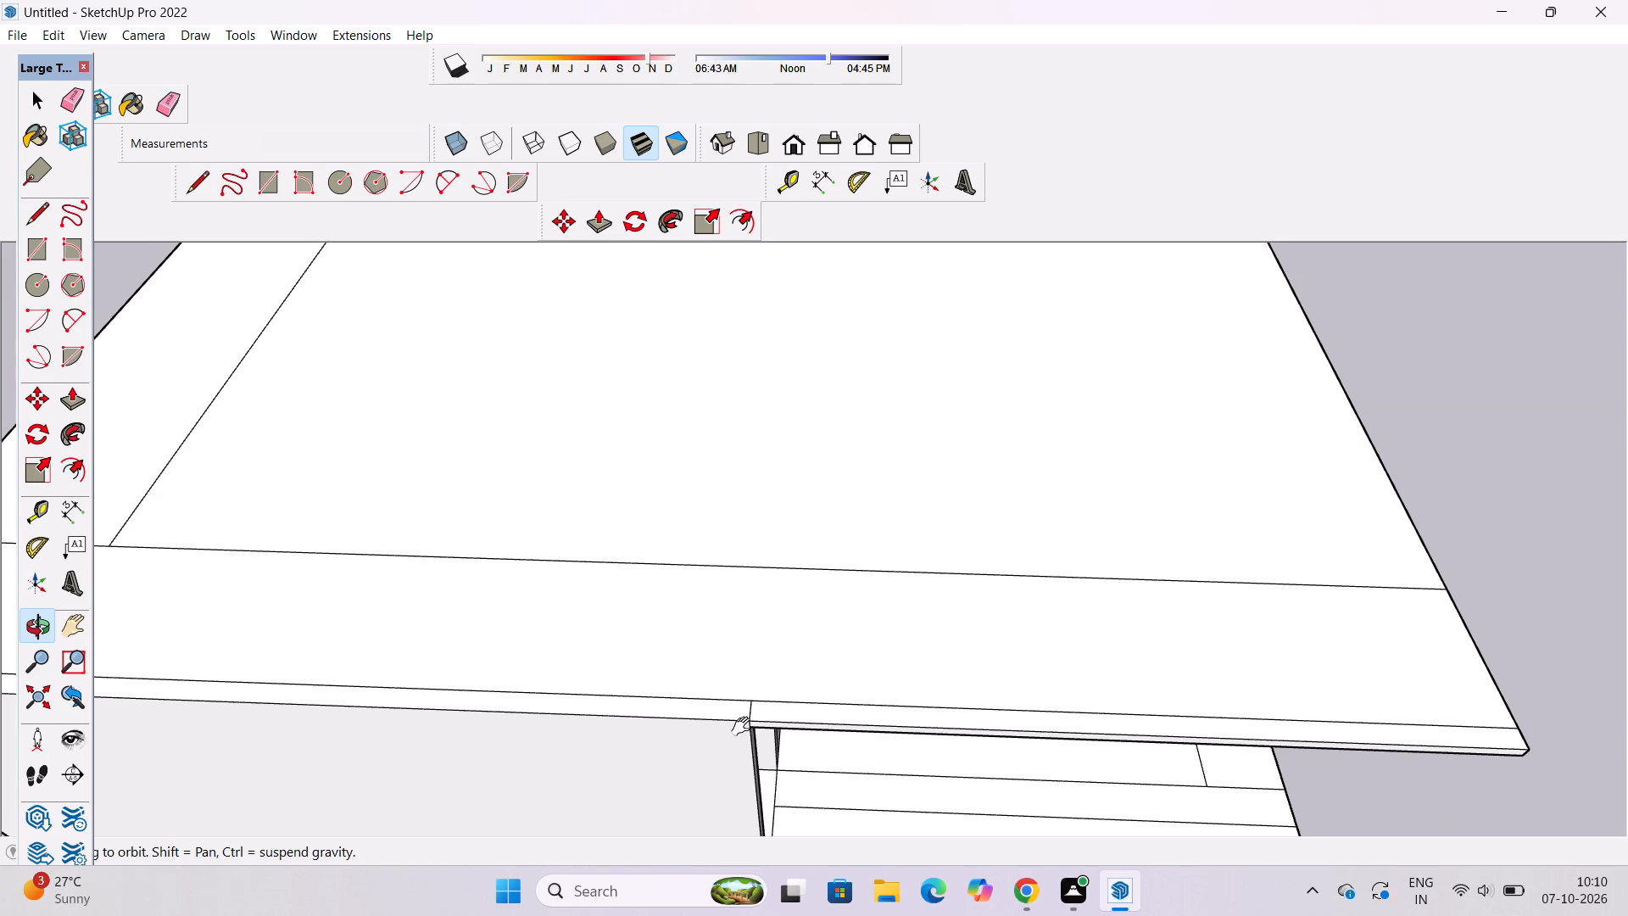
pyautogui.keyDown('shift'); pyautogui.moveTo(744, 727); pyautogui.dragTo(769, 684); pyautogui.keyUp('shift')
pyautogui.keyDown('shift'); pyautogui.moveTo(780, 662); pyautogui.dragTo(787, 707); pyautogui.keyUp('shift')
pyautogui.moveTo(788, 712); pyautogui.dragTo(851, 732)
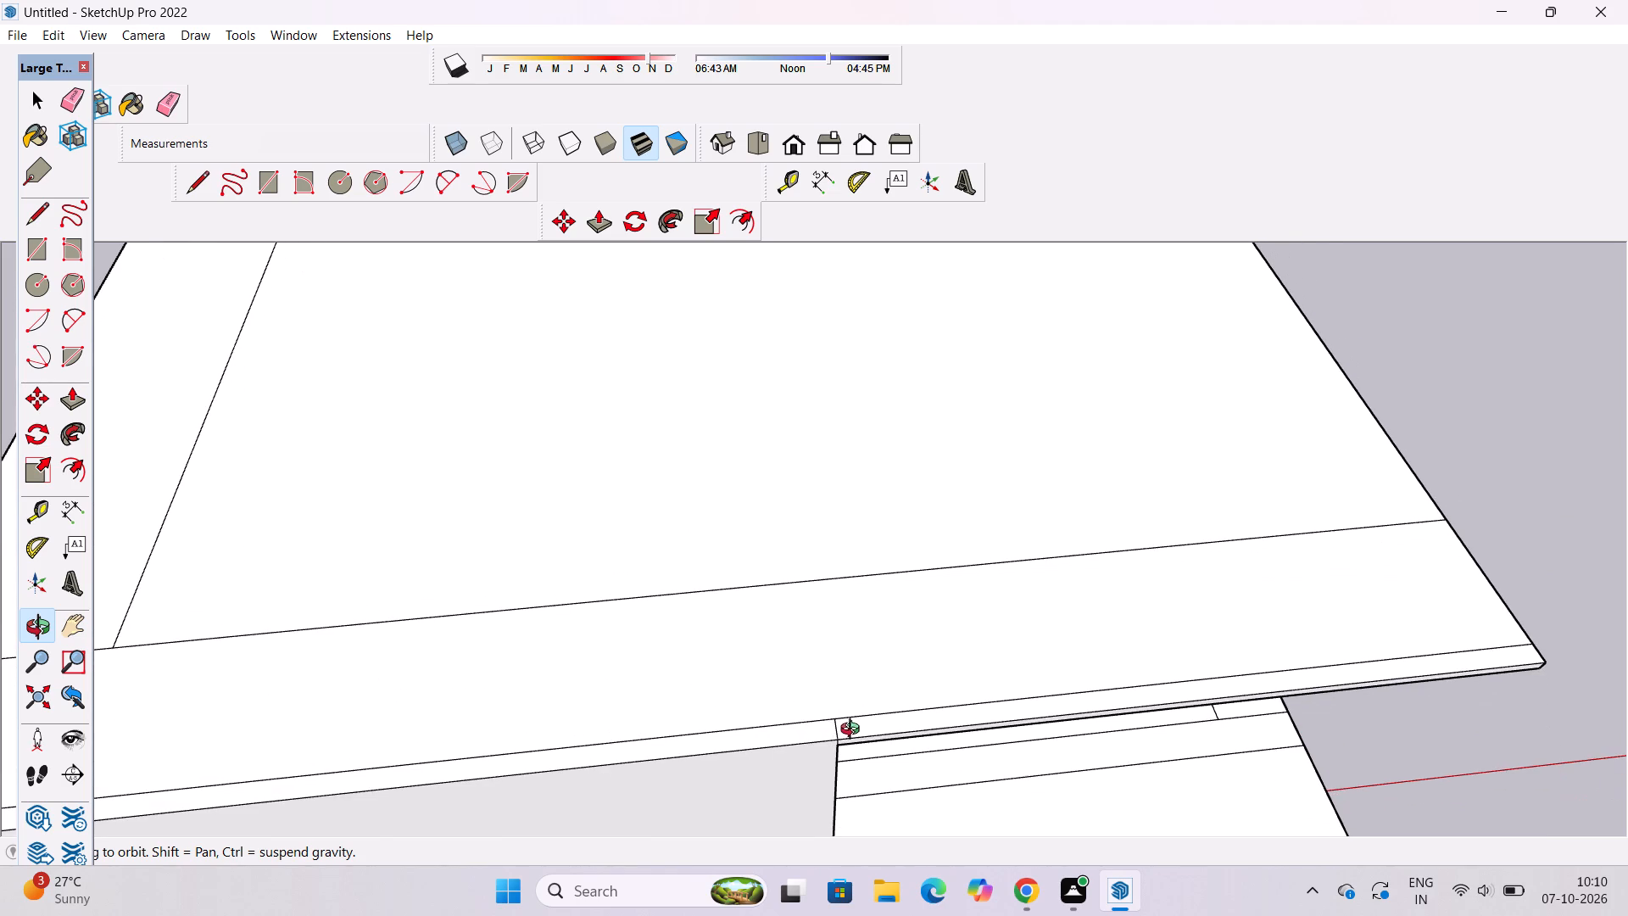
pyautogui.scroll(4, 822, 762)
pyautogui.keyDown('shift'); pyautogui.moveTo(822, 762); pyautogui.dragTo(813, 656); pyautogui.keyUp('shift')
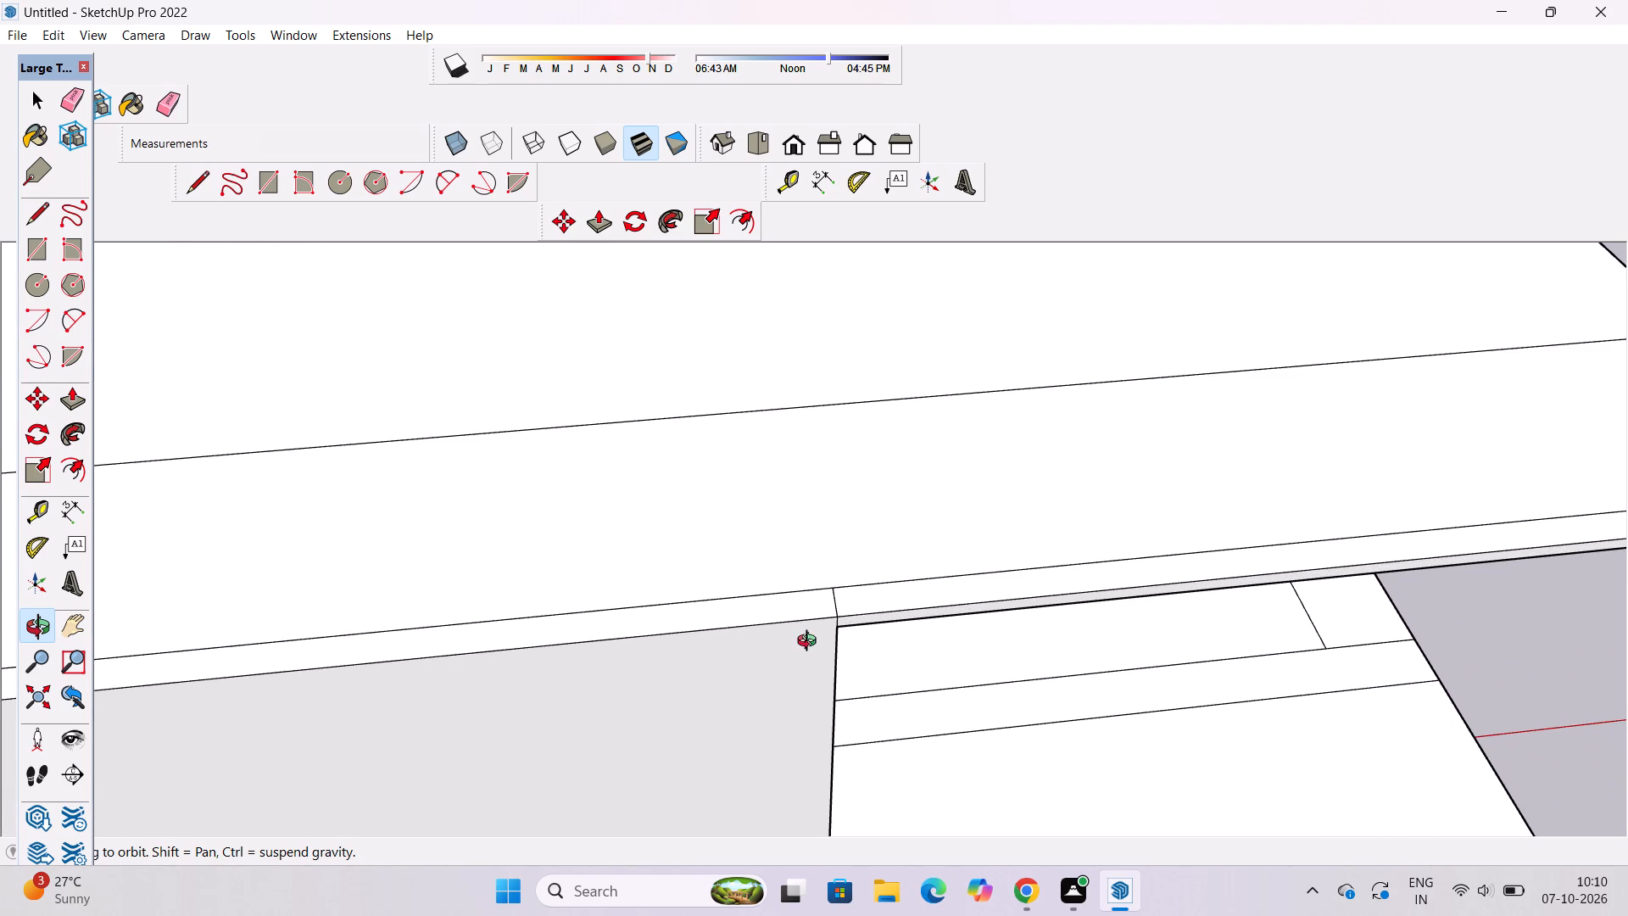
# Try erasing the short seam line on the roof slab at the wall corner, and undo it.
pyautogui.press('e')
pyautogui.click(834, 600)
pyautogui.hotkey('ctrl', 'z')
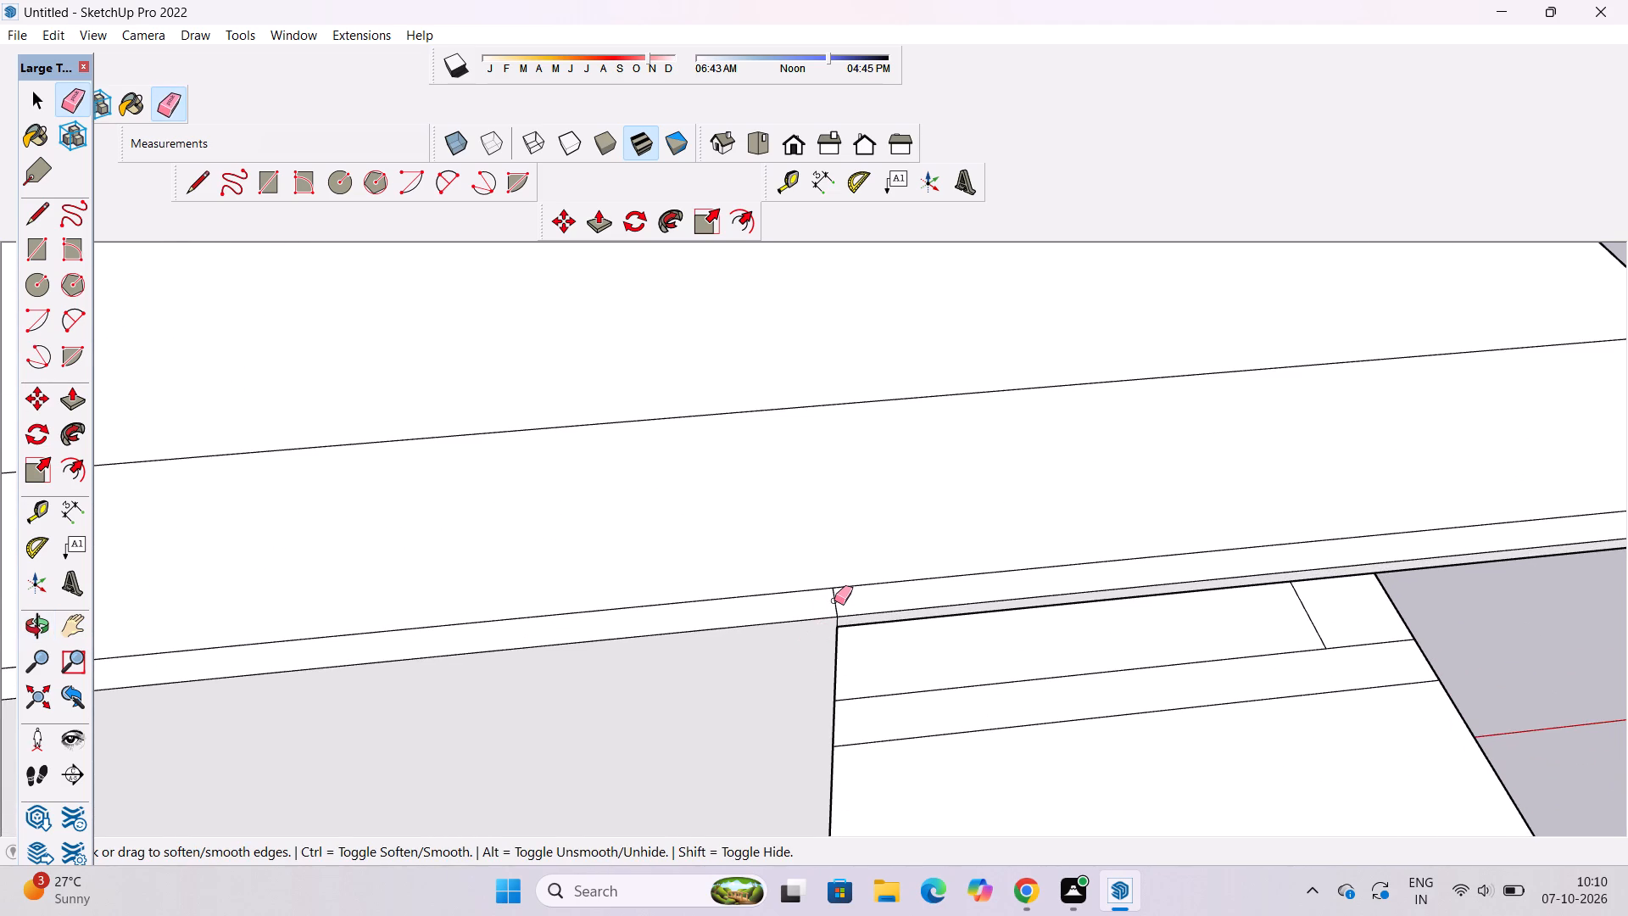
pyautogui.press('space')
# Erase the cross line and the long dividing line it meets on the roof slab's top face.
pyautogui.press('o')
pyautogui.scroll(-5, 764, 598)
pyautogui.keyDown('shift'); pyautogui.moveTo(772, 605); pyautogui.dragTo(734, 670); pyautogui.keyUp('shift')
pyautogui.moveTo(744, 686); pyautogui.dragTo(705, 552)
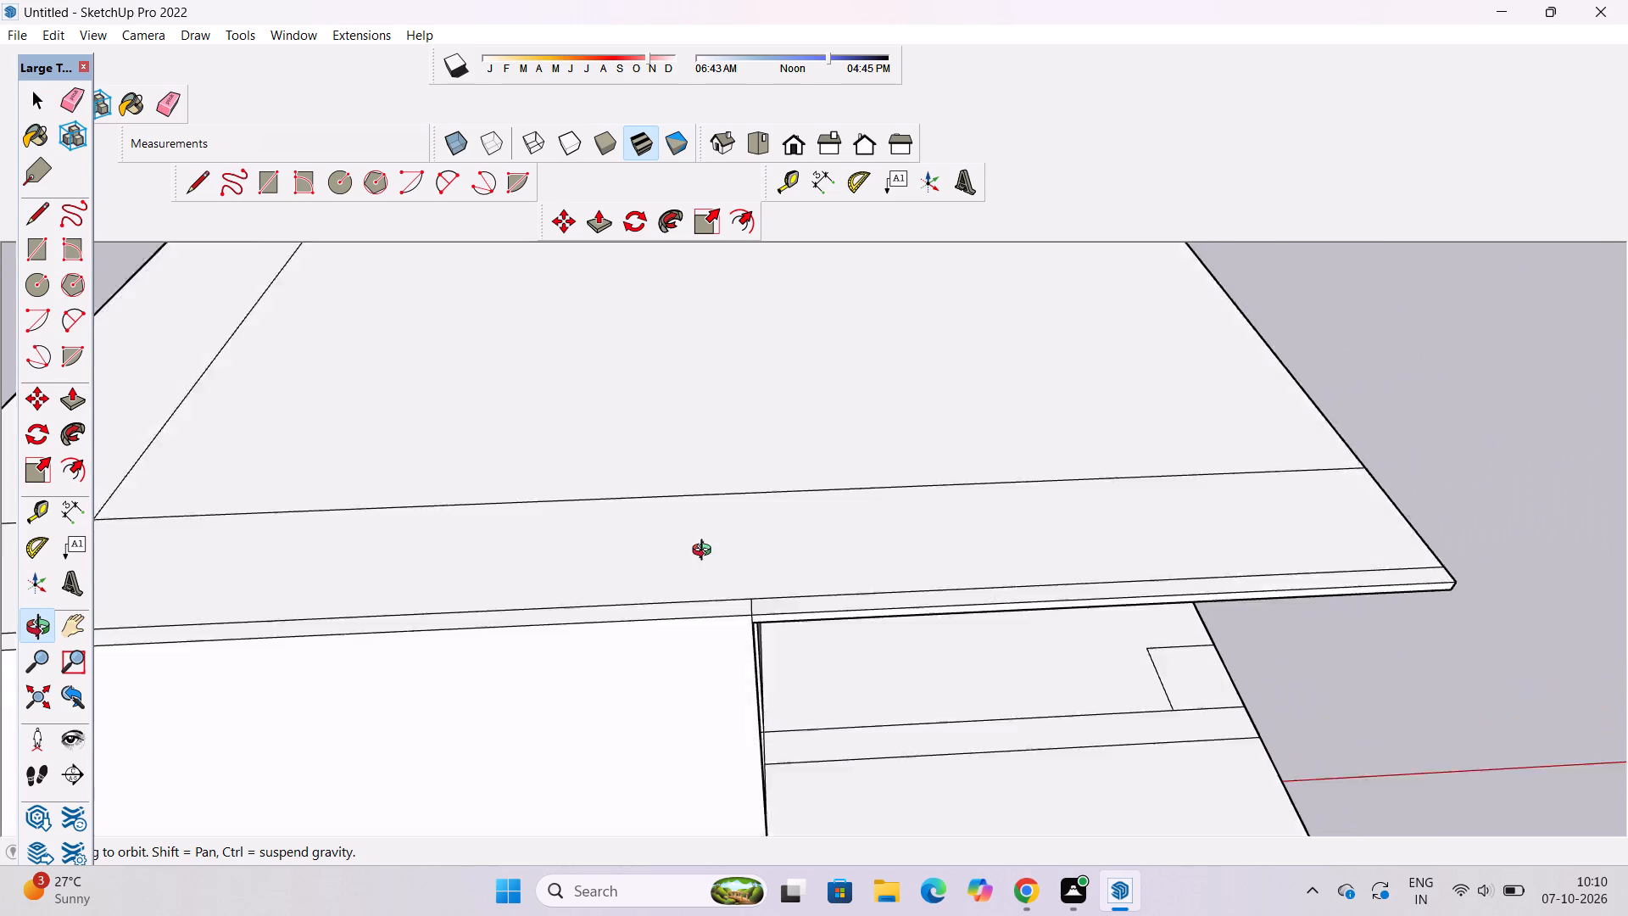
pyautogui.moveTo(705, 552); pyautogui.dragTo(705, 550)
pyautogui.keyDown('shift'); pyautogui.moveTo(895, 562); pyautogui.dragTo(849, 567); pyautogui.keyUp('shift')
pyautogui.moveTo(849, 567); pyautogui.dragTo(808, 659)
pyautogui.scroll(-7, 808, 659)
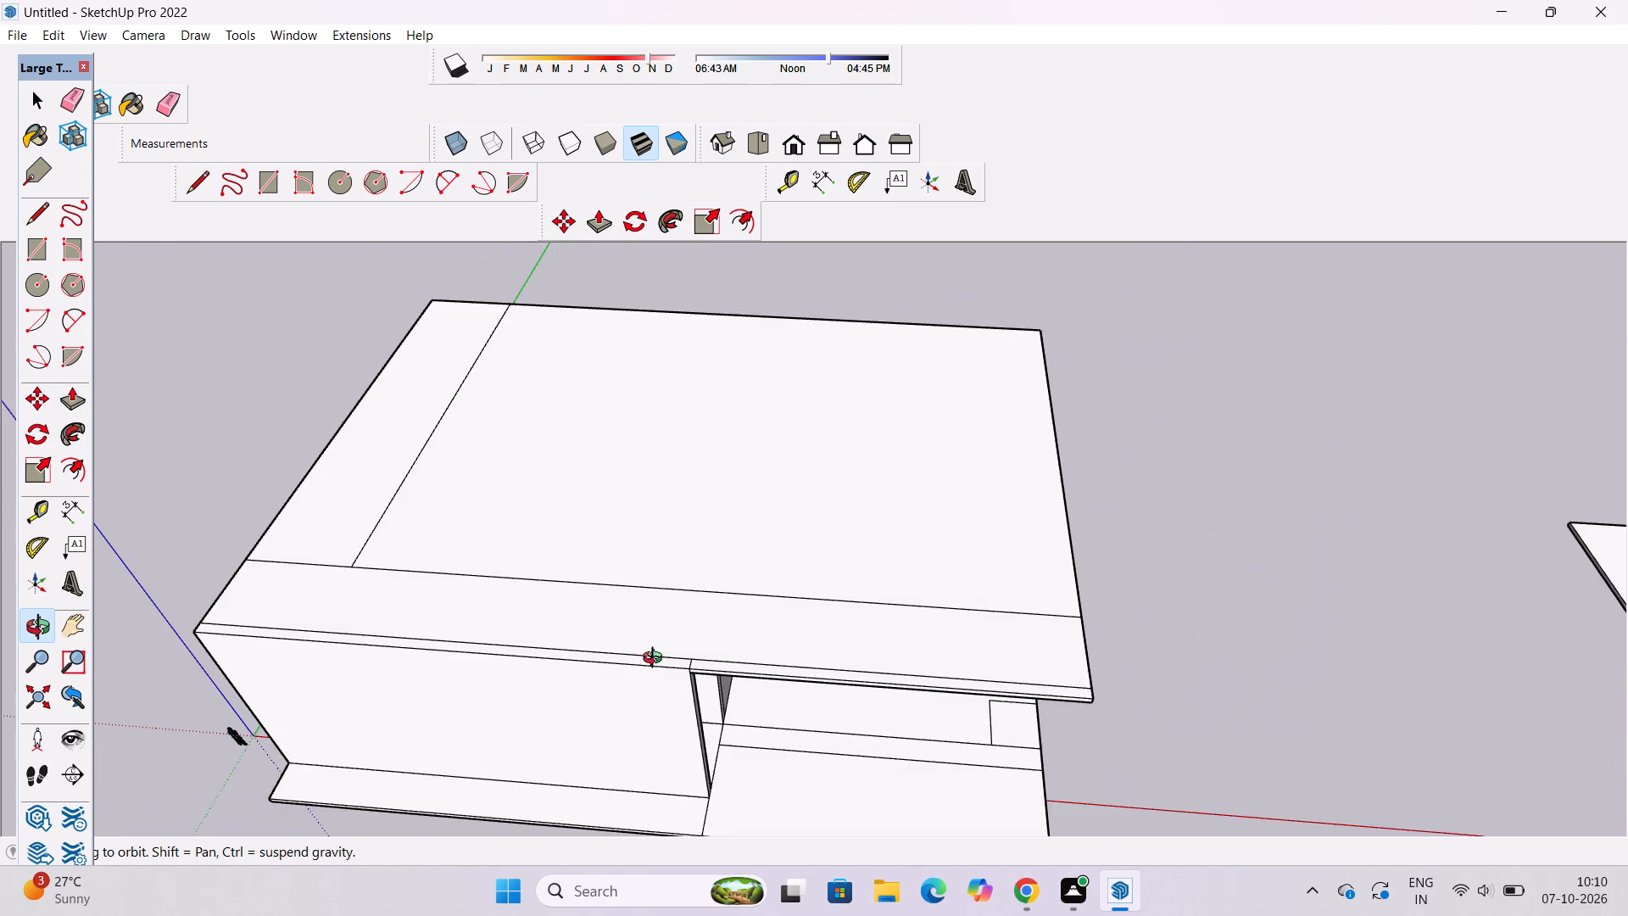
pyautogui.keyDown('shift'); pyautogui.moveTo(621, 658); pyautogui.dragTo(953, 663); pyautogui.keyUp('shift')
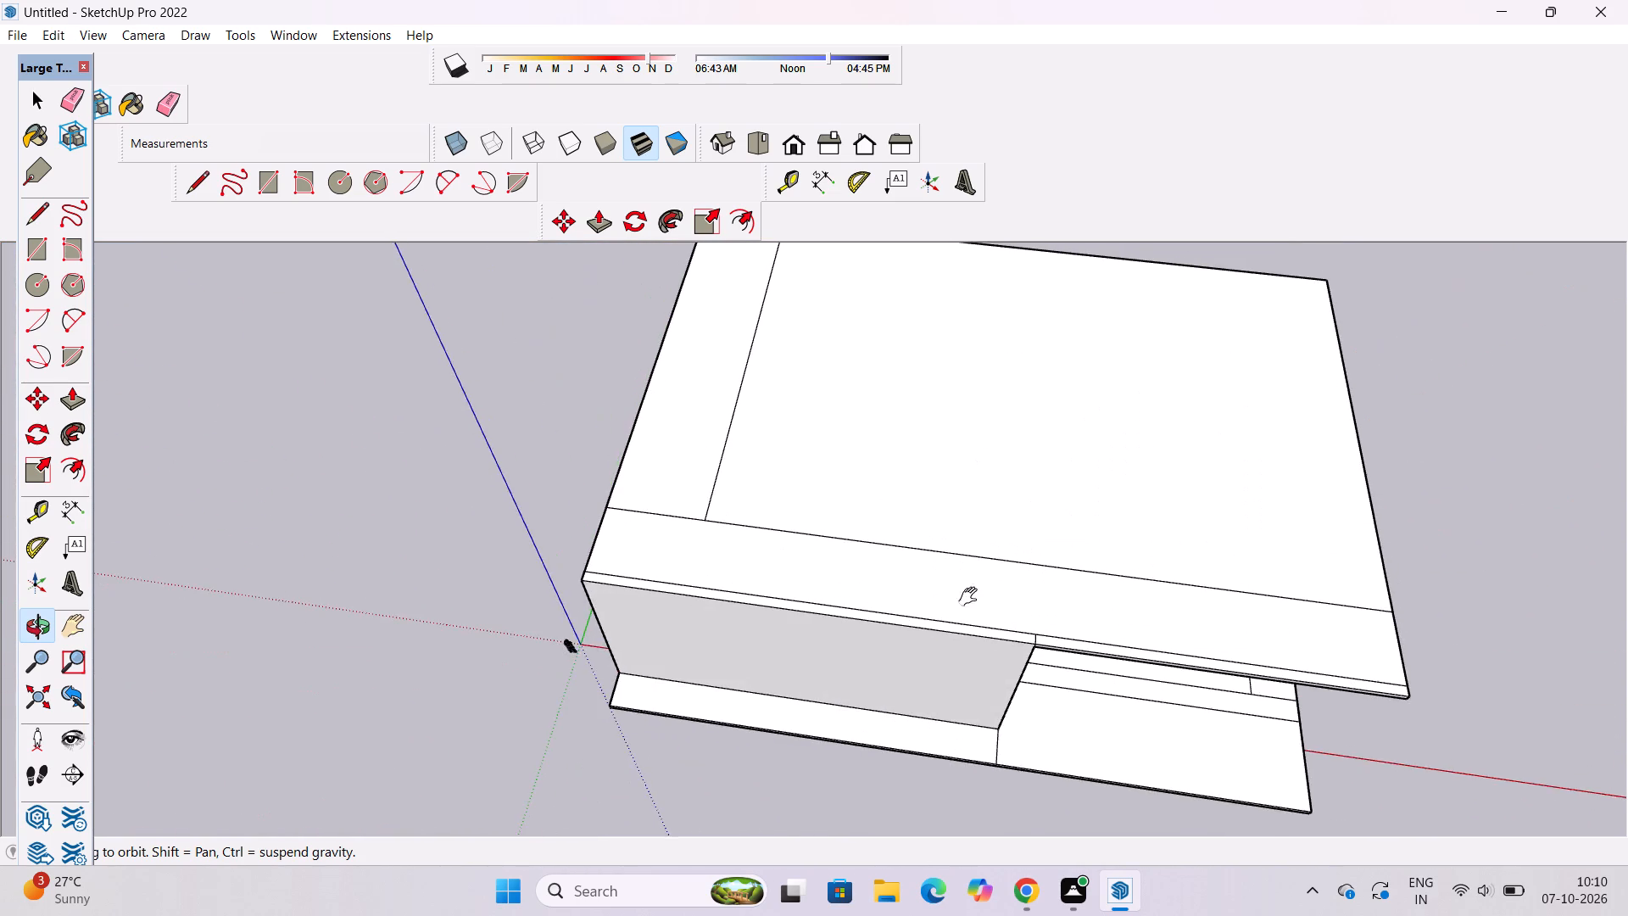
pyautogui.keyDown('shift'); pyautogui.moveTo(972, 597); pyautogui.dragTo(900, 624); pyautogui.keyUp('shift')
pyautogui.keyDown('shift'); pyautogui.moveTo(932, 599); pyautogui.dragTo(856, 599); pyautogui.keyUp('shift')
pyautogui.moveTo(851, 597); pyautogui.dragTo(938, 569)
pyautogui.press('e')
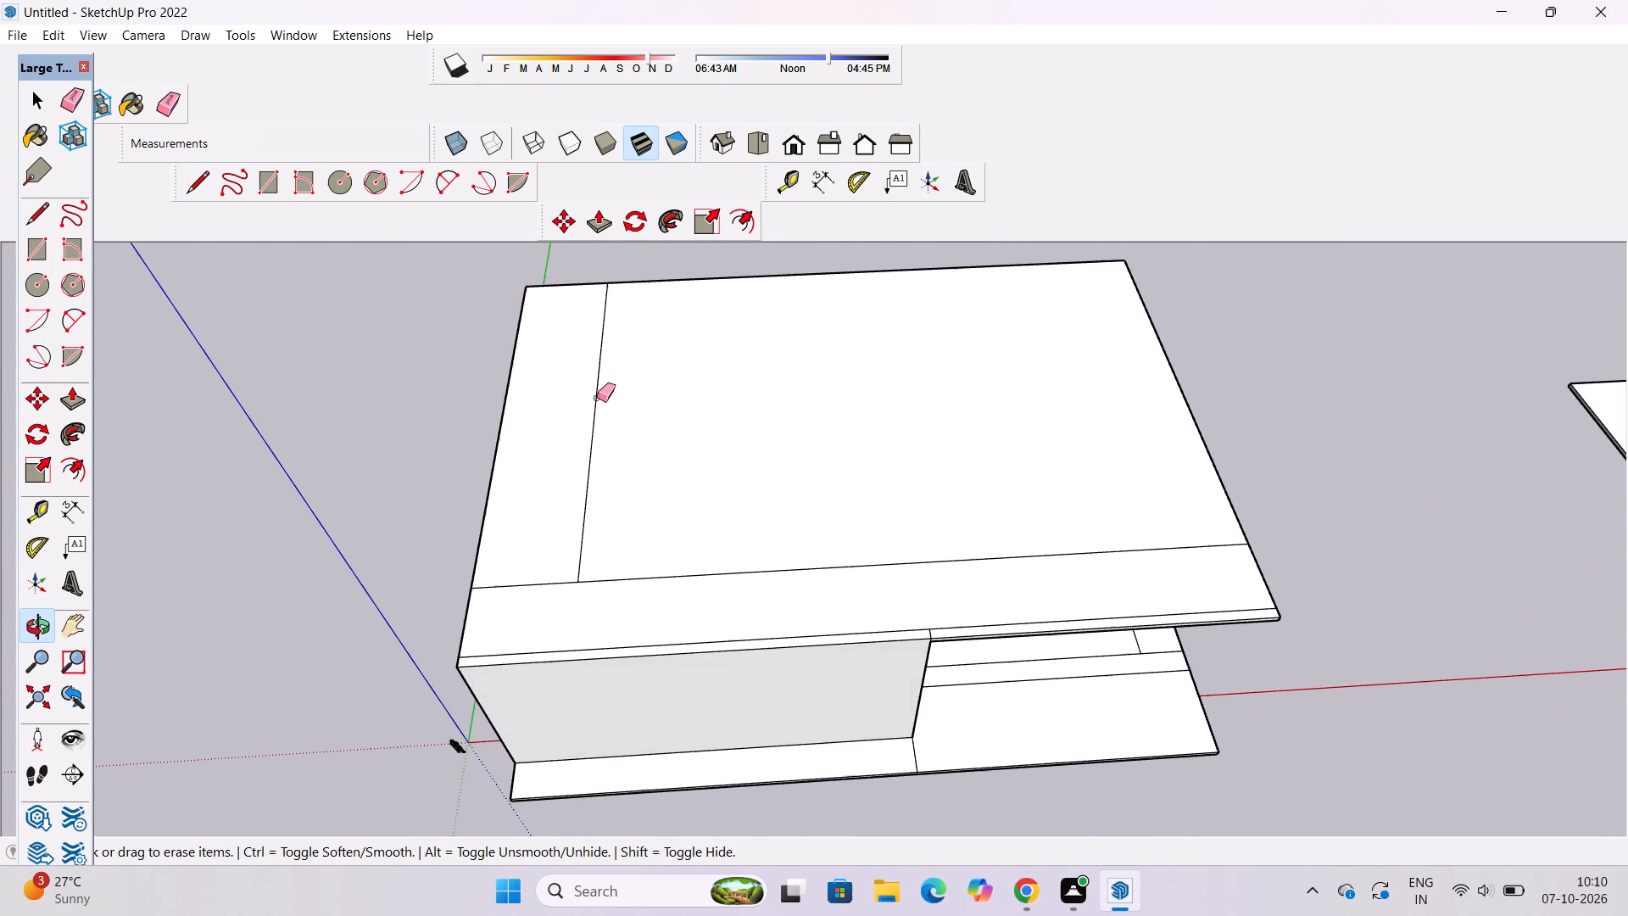
pyautogui.click(597, 398)
pyautogui.click(640, 576)
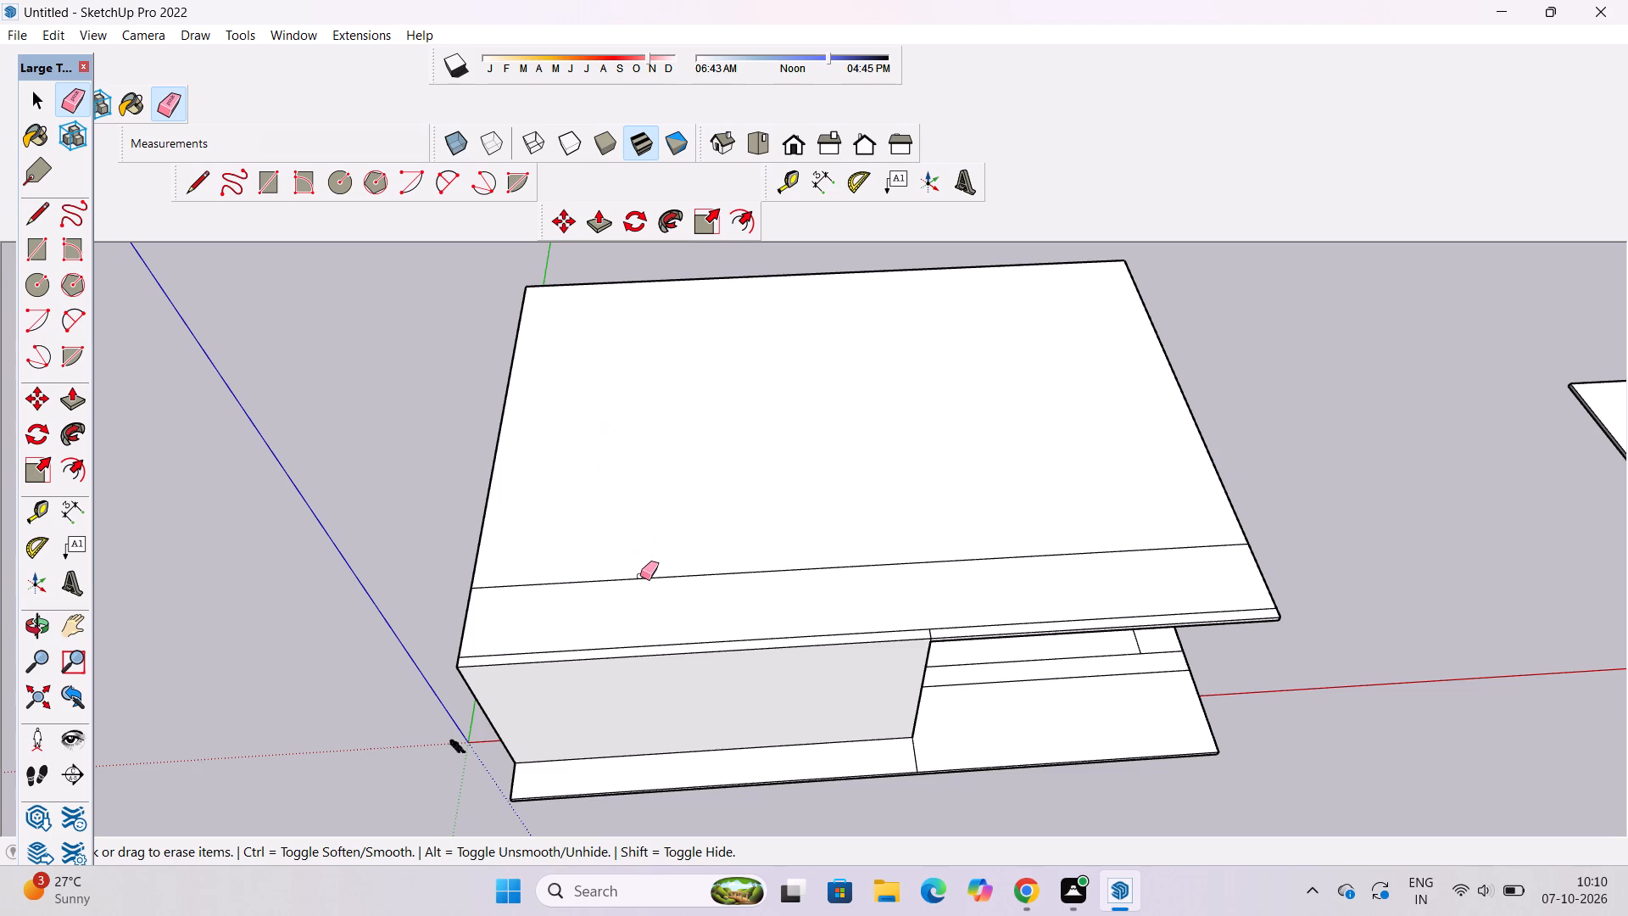
pyautogui.moveTo(767, 537); pyautogui.dragTo(771, 563)
pyautogui.moveTo(771, 563); pyautogui.dragTo(775, 577)
pyautogui.moveTo(523, 539); pyautogui.dragTo(532, 589)
pyautogui.press('o')
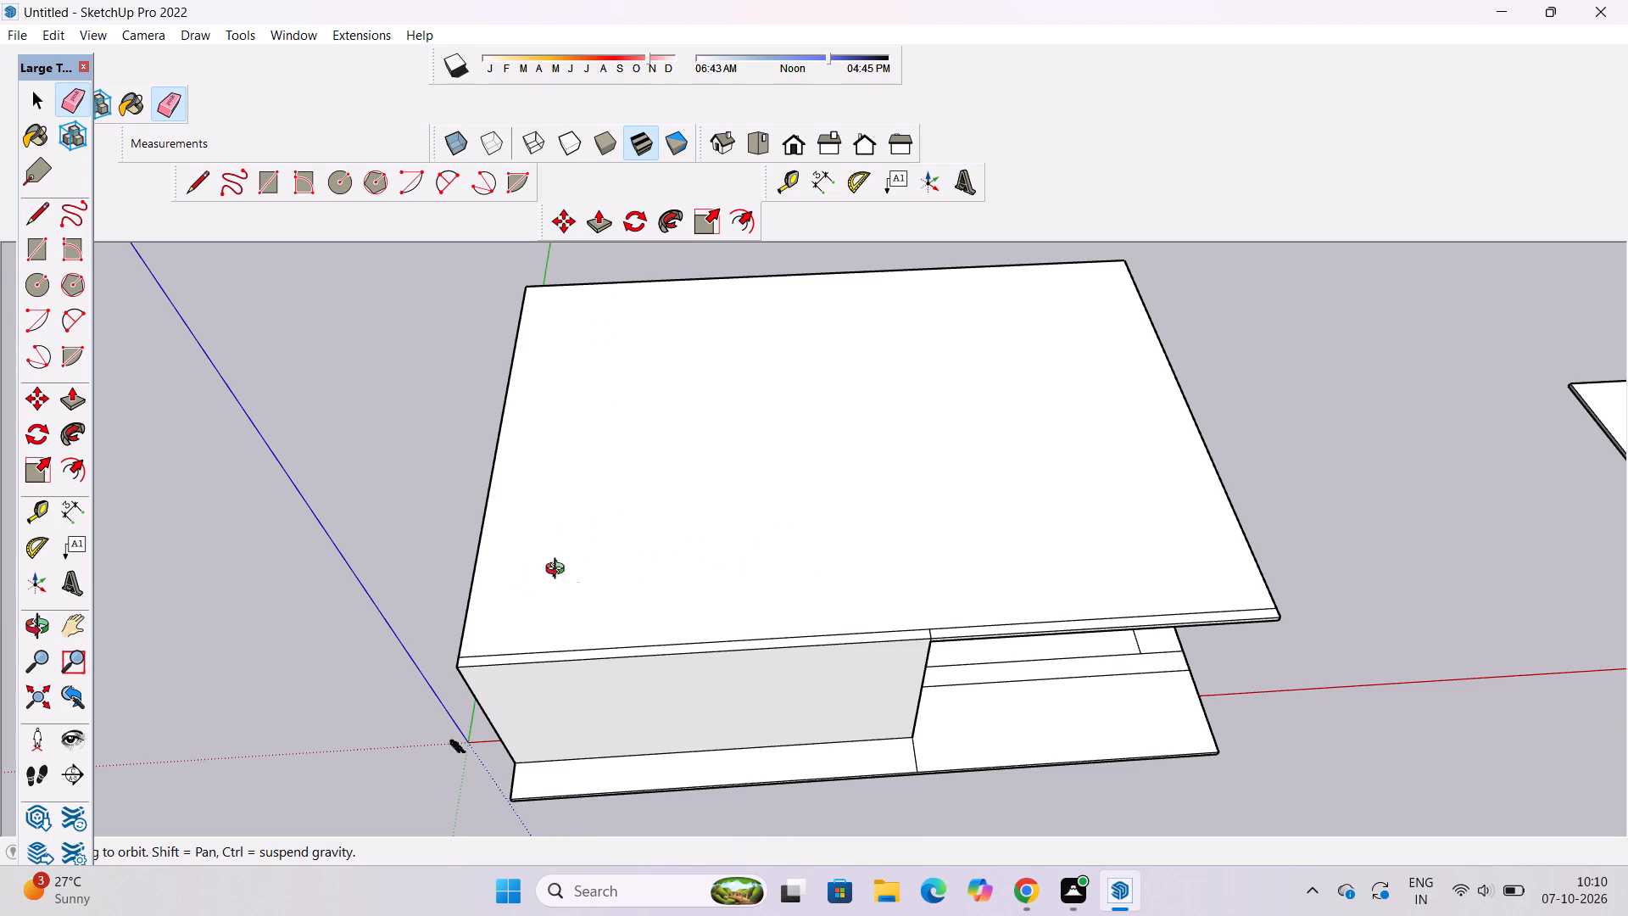
# Examine the roof slab, side wall and covered porch from outside, above and under the overhang.
pyautogui.scroll(-3, 583, 541)
pyautogui.moveTo(440, 633); pyautogui.dragTo(818, 420)
pyautogui.moveTo(820, 608); pyautogui.dragTo(986, 417)
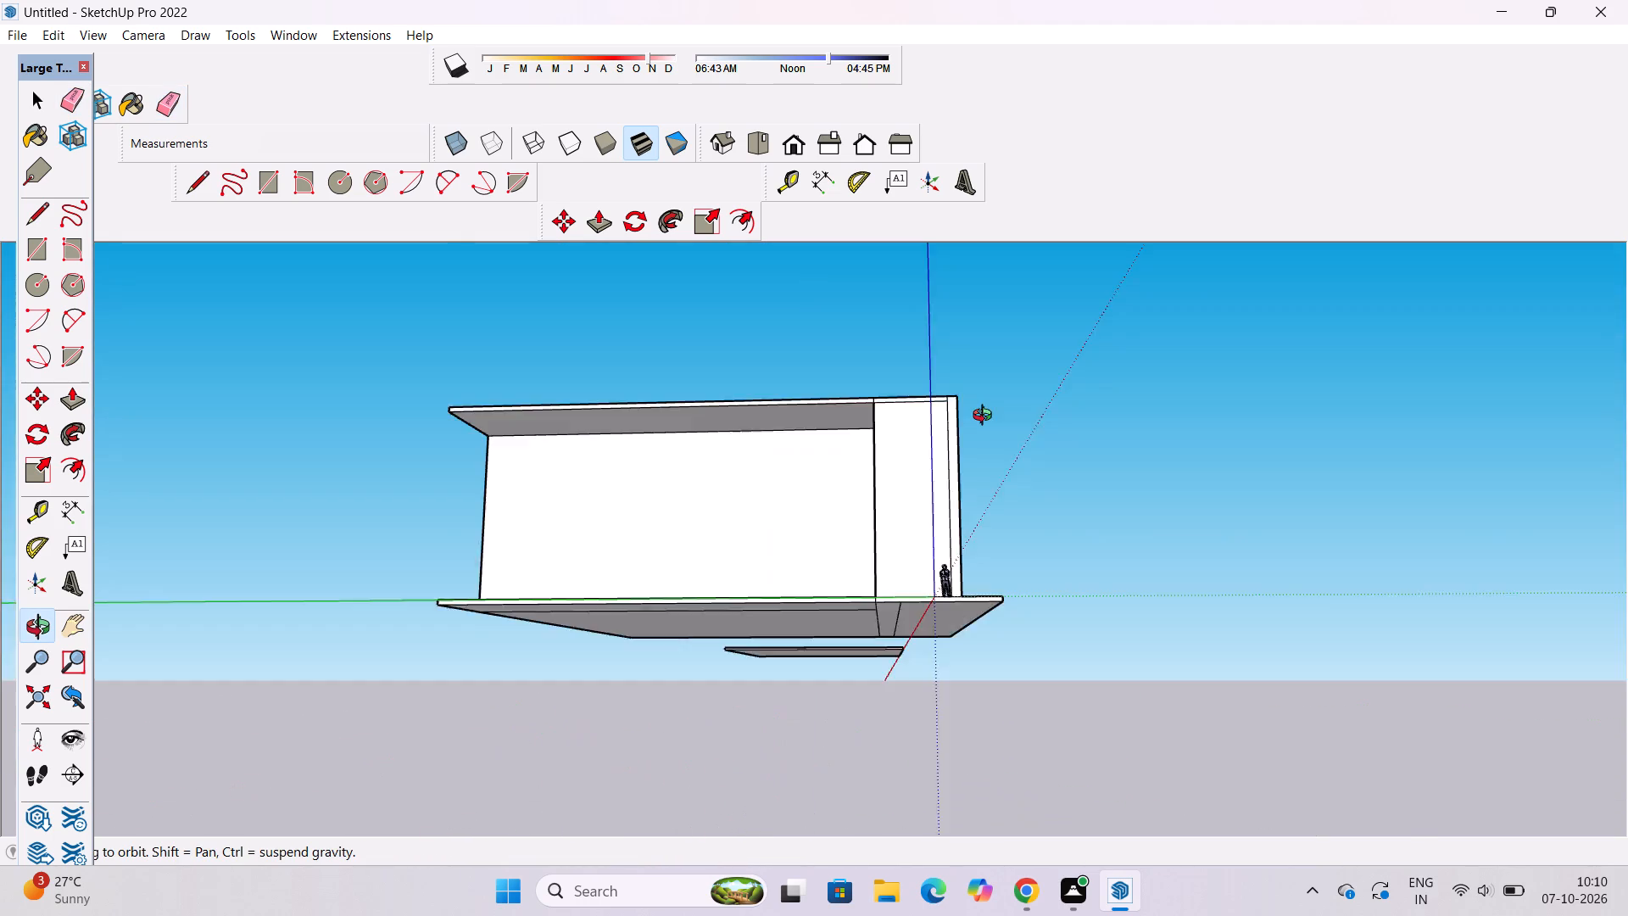
pyautogui.moveTo(986, 417); pyautogui.dragTo(1006, 456)
pyautogui.moveTo(1006, 456); pyautogui.dragTo(549, 522)
pyautogui.moveTo(1006, 518); pyautogui.dragTo(829, 533)
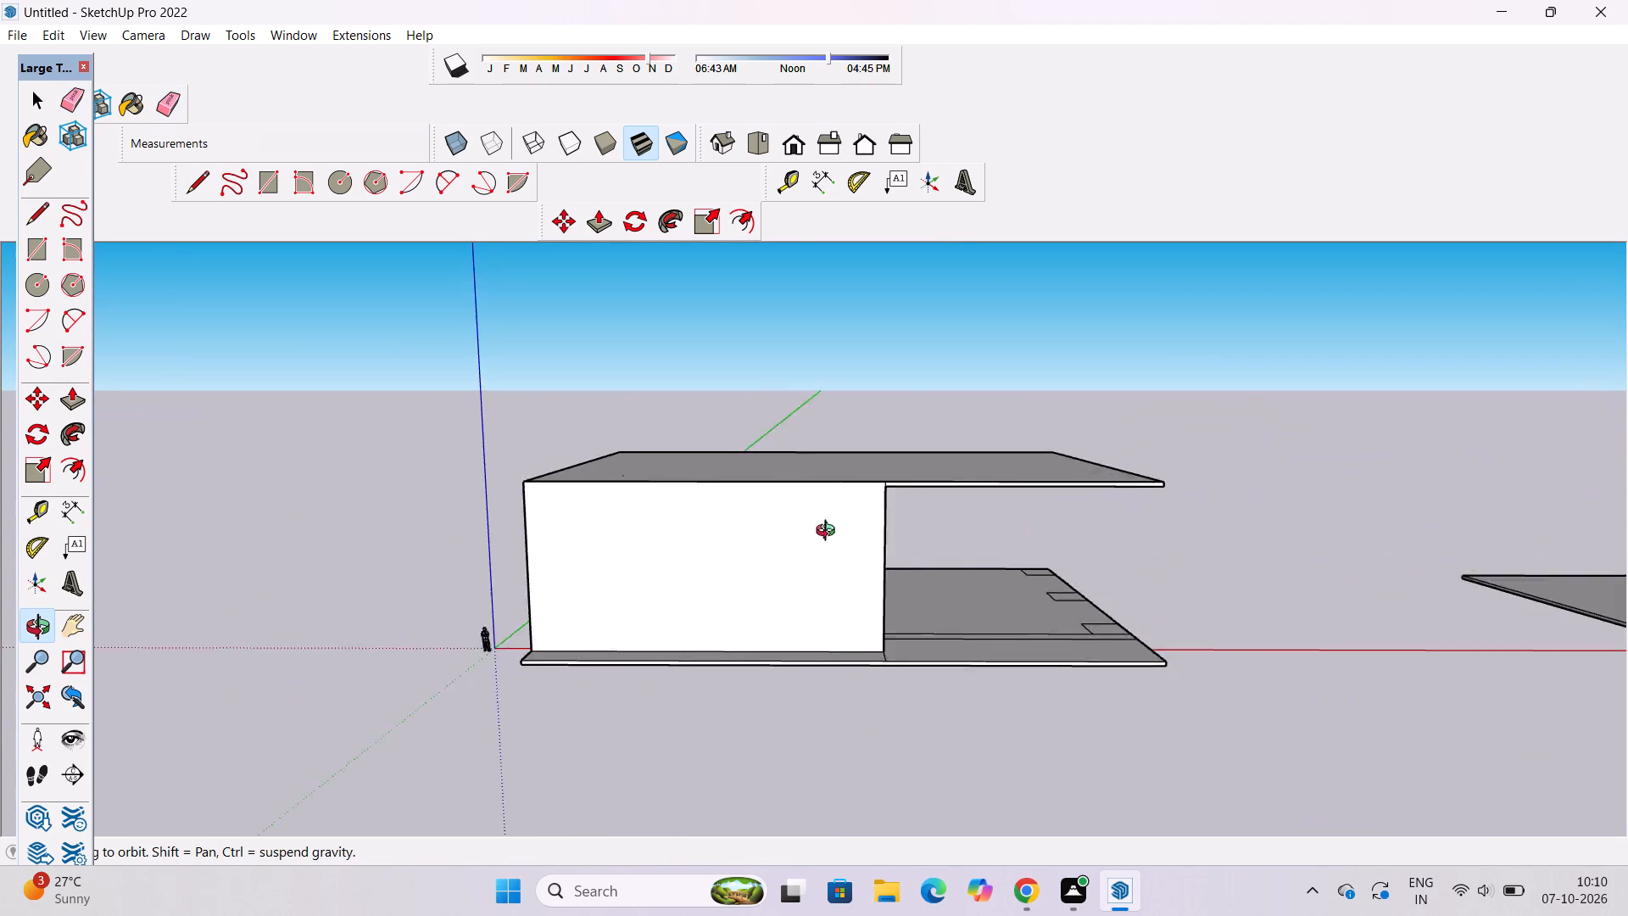
pyautogui.moveTo(829, 533); pyautogui.dragTo(775, 533)
pyautogui.scroll(-4, 632, 522)
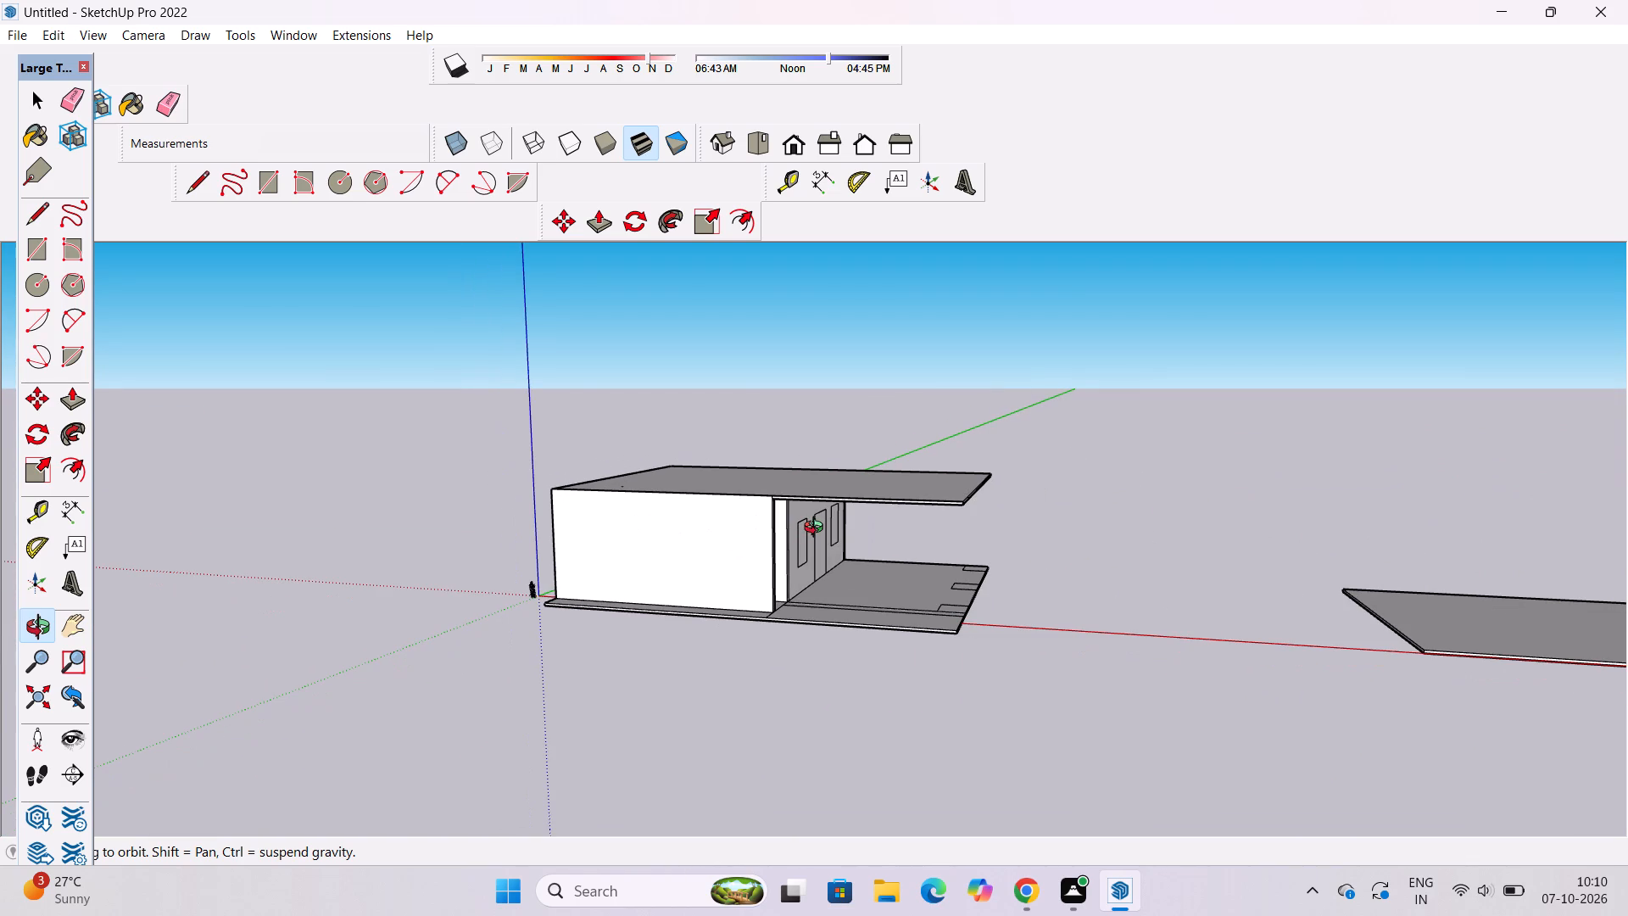
pyautogui.moveTo(824, 529); pyautogui.dragTo(902, 610)
pyautogui.scroll(3, 901, 610)
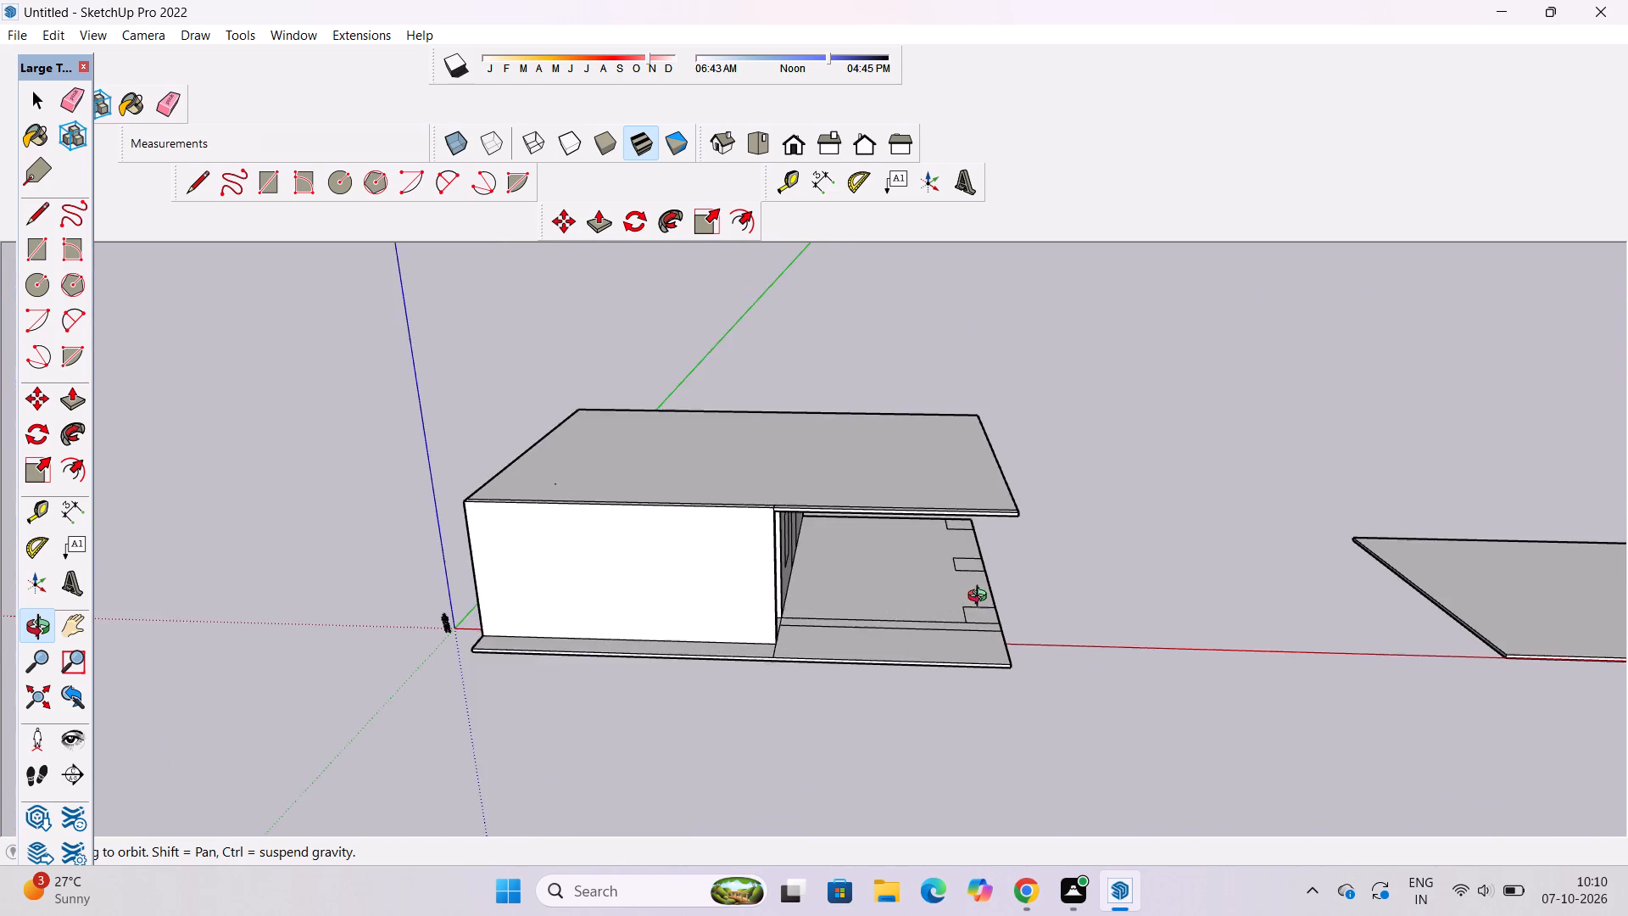
pyautogui.moveTo(981, 598); pyautogui.dragTo(641, 433)
pyautogui.scroll(9, 691, 466)
pyautogui.moveTo(821, 457); pyautogui.dragTo(632, 450)
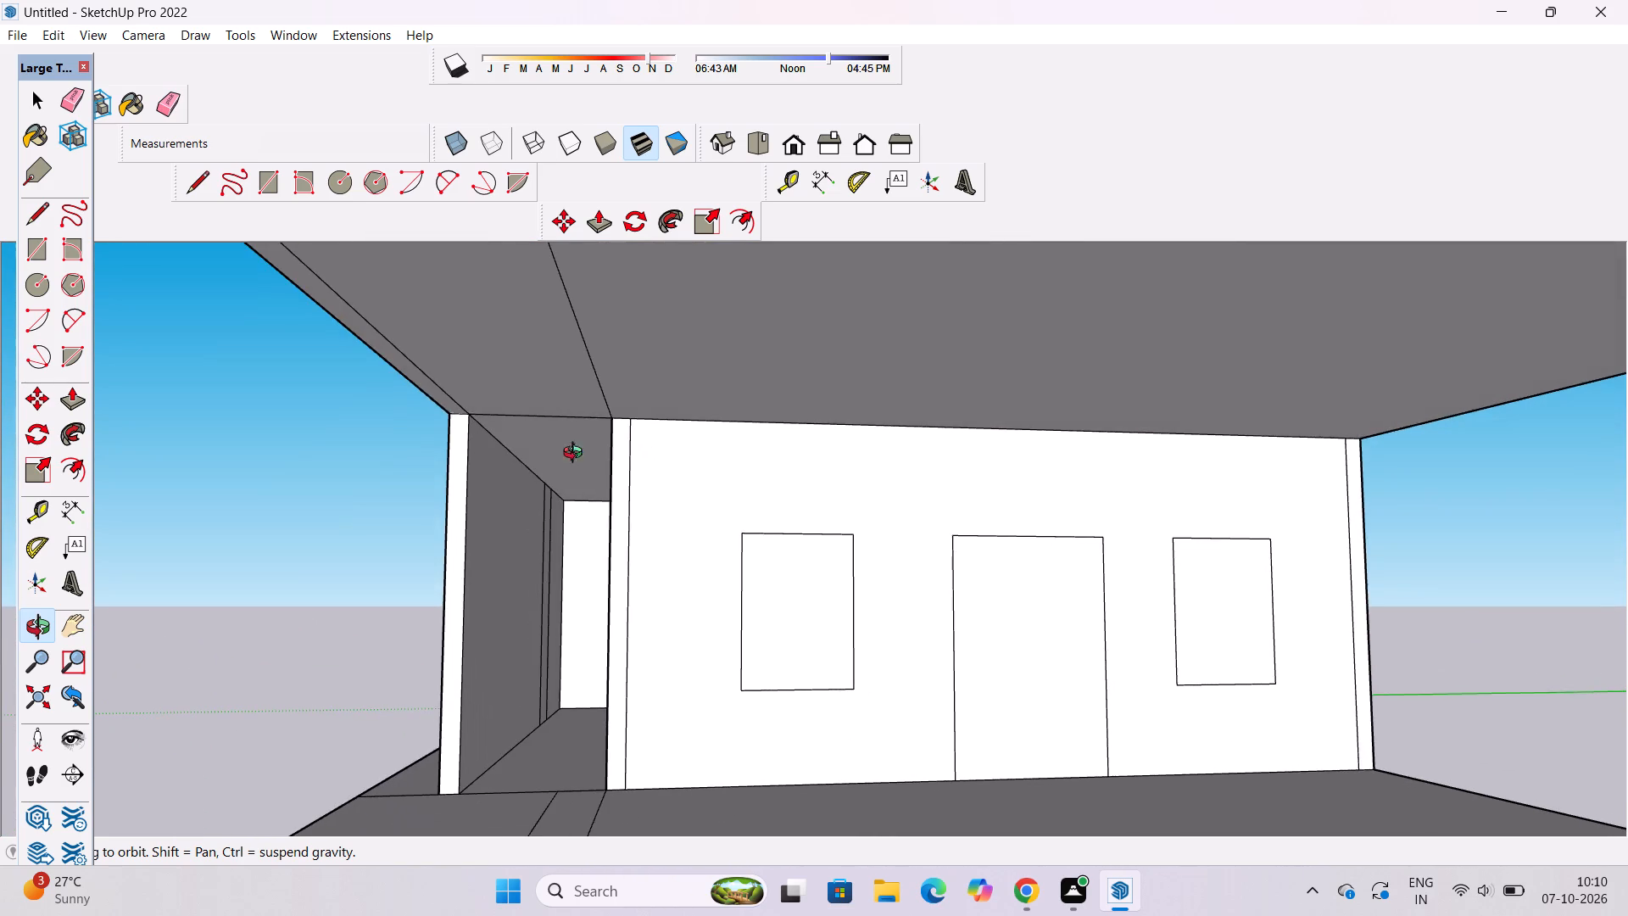
pyautogui.scroll(-4, 559, 460)
pyautogui.moveTo(561, 460); pyautogui.dragTo(1135, 667)
pyautogui.scroll(-4, 848, 562)
pyautogui.keyDown('shift'); pyautogui.moveTo(833, 522); pyautogui.dragTo(829, 464); pyautogui.keyUp('shift')
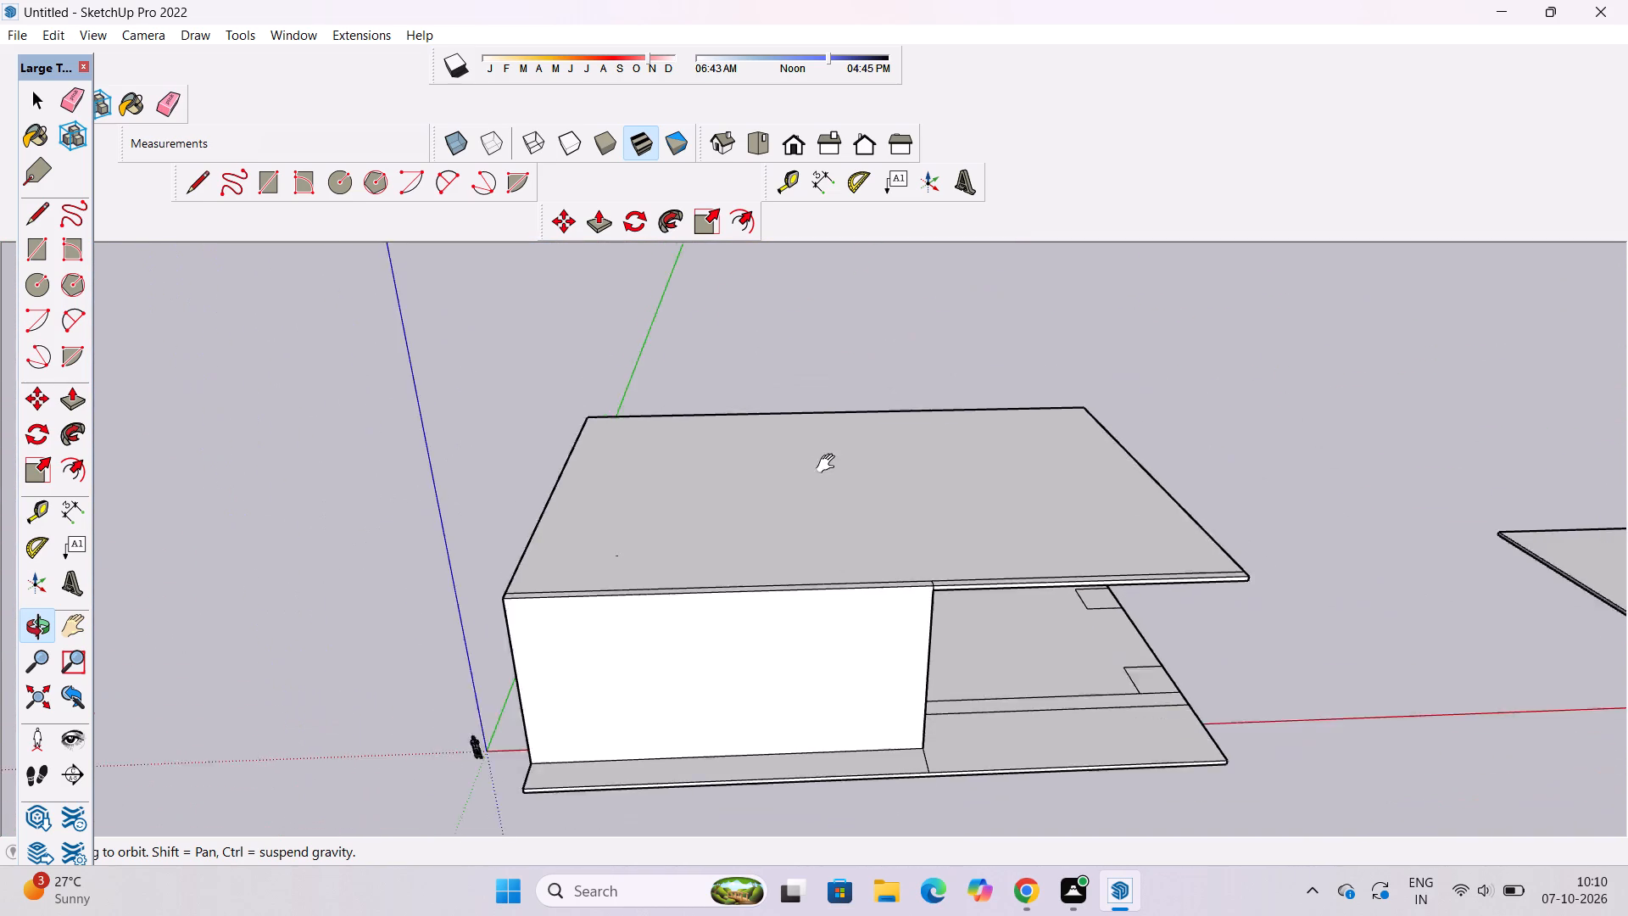
pyautogui.keyDown('shift'); pyautogui.moveTo(829, 464); pyautogui.dragTo(829, 453); pyautogui.keyUp('shift')
pyautogui.moveTo(818, 492); pyautogui.dragTo(943, 688)
pyautogui.scroll(3, 590, 622)
pyautogui.moveTo(505, 674); pyautogui.dragTo(980, 318)
pyautogui.moveTo(1034, 399); pyautogui.dragTo(555, 526)
pyautogui.scroll(-4, 722, 483)
pyautogui.keyDown('shift'); pyautogui.moveTo(829, 494); pyautogui.dragTo(796, 547); pyautogui.keyUp('shift')
pyautogui.moveTo(794, 547); pyautogui.dragTo(731, 560)
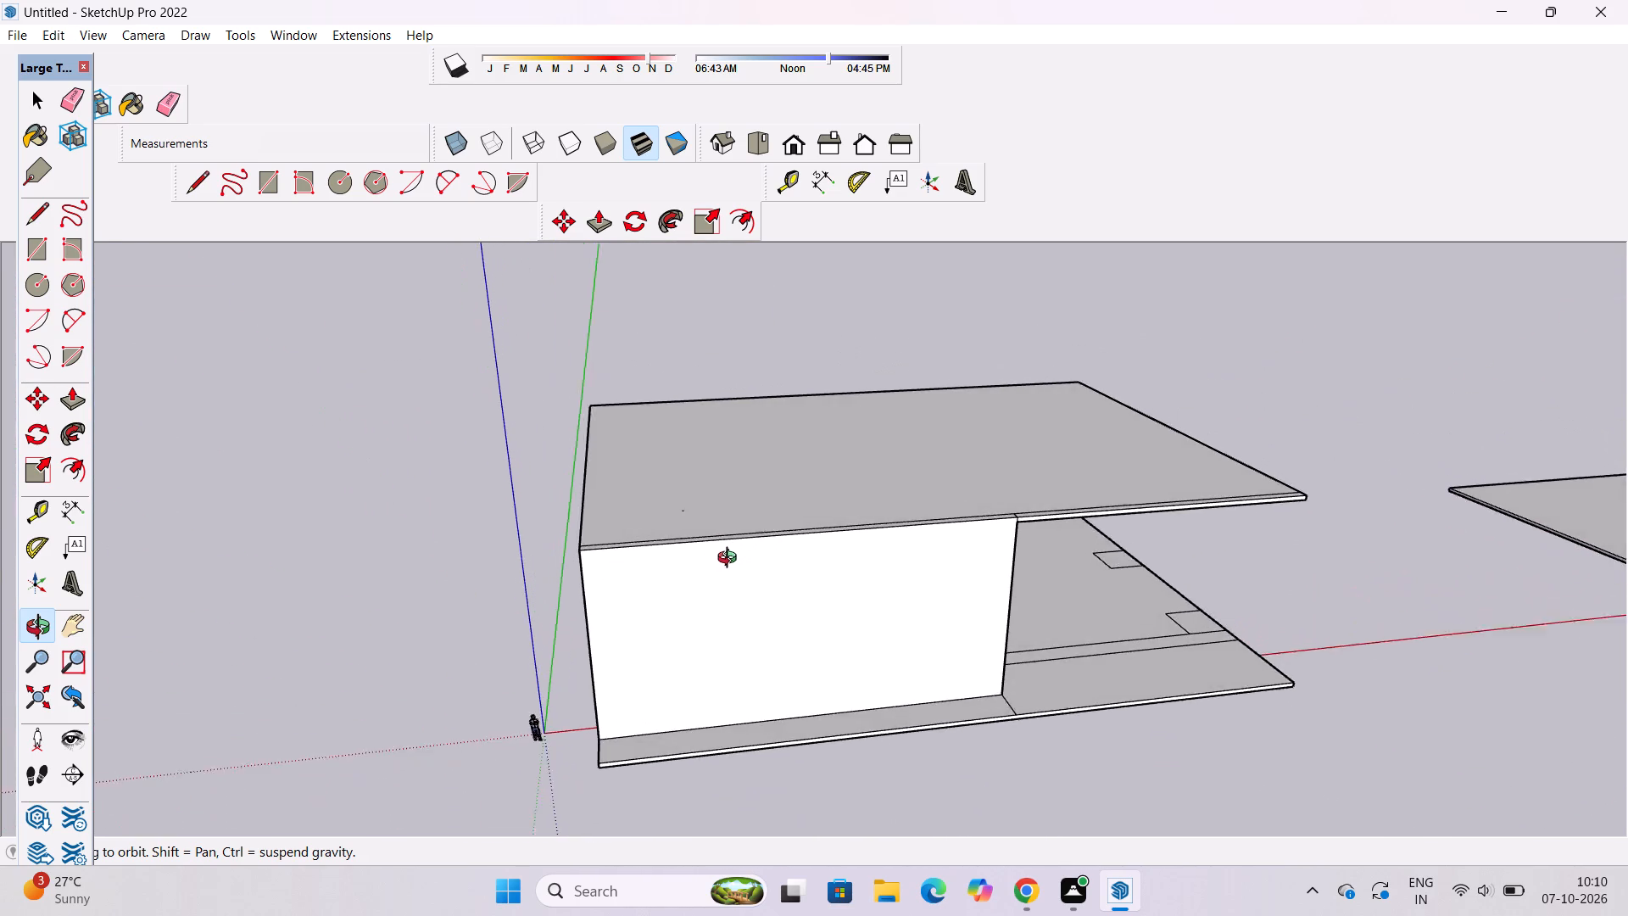
pyautogui.moveTo(731, 560); pyautogui.dragTo(700, 565)
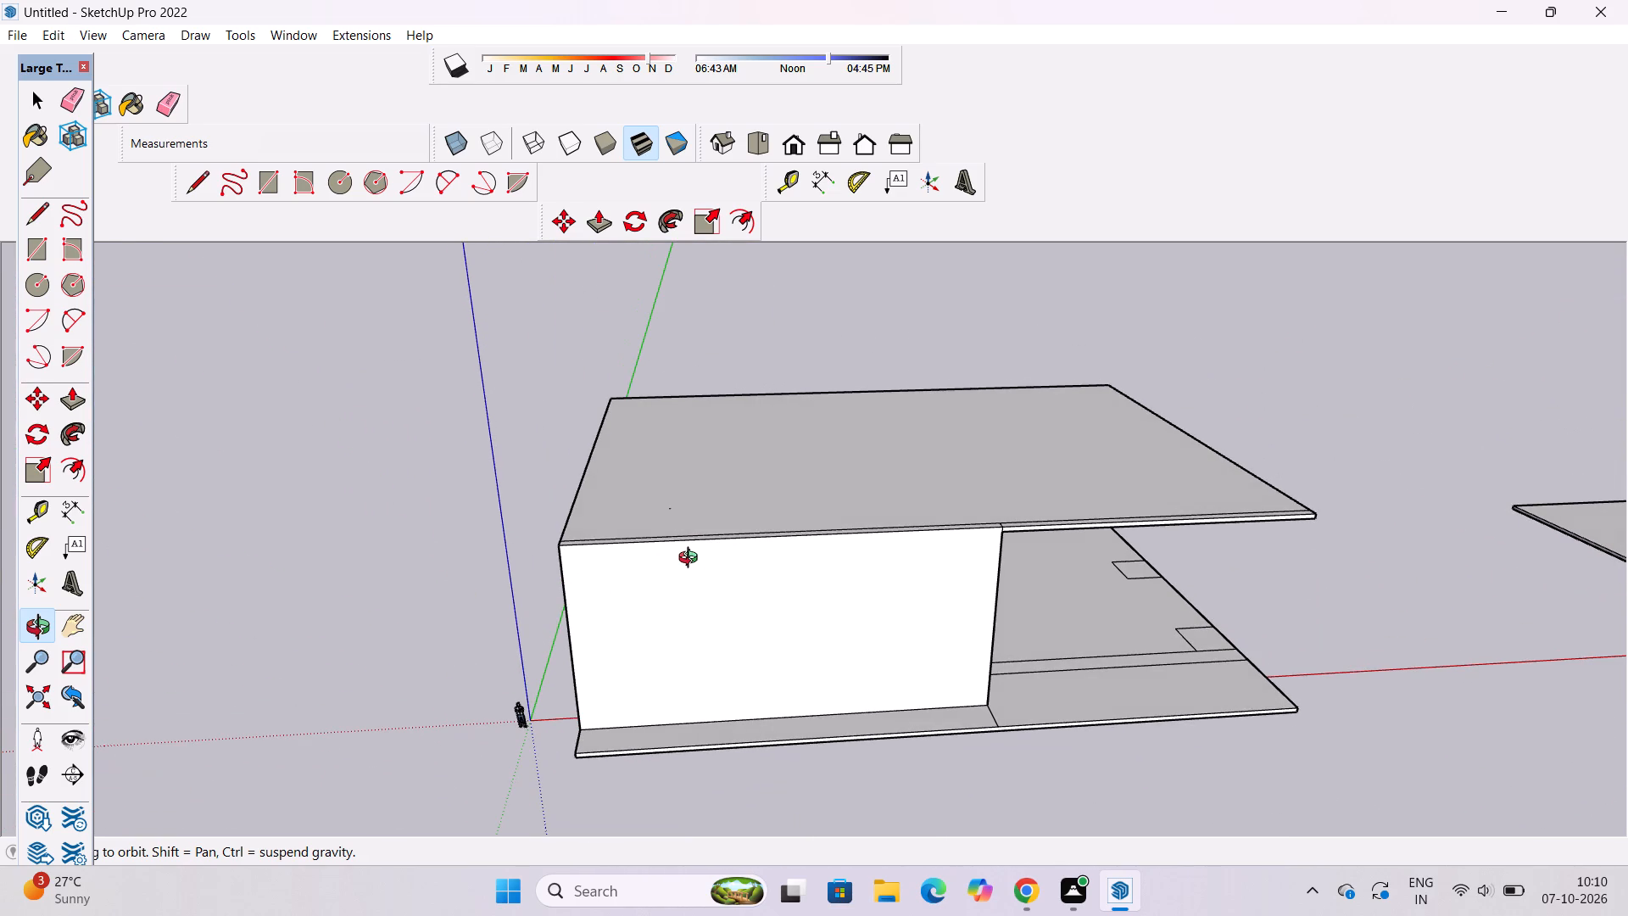
pyautogui.scroll(4, 692, 556)
pyautogui.scroll(-3, 692, 556)
pyautogui.moveTo(1036, 627); pyautogui.dragTo(933, 575)
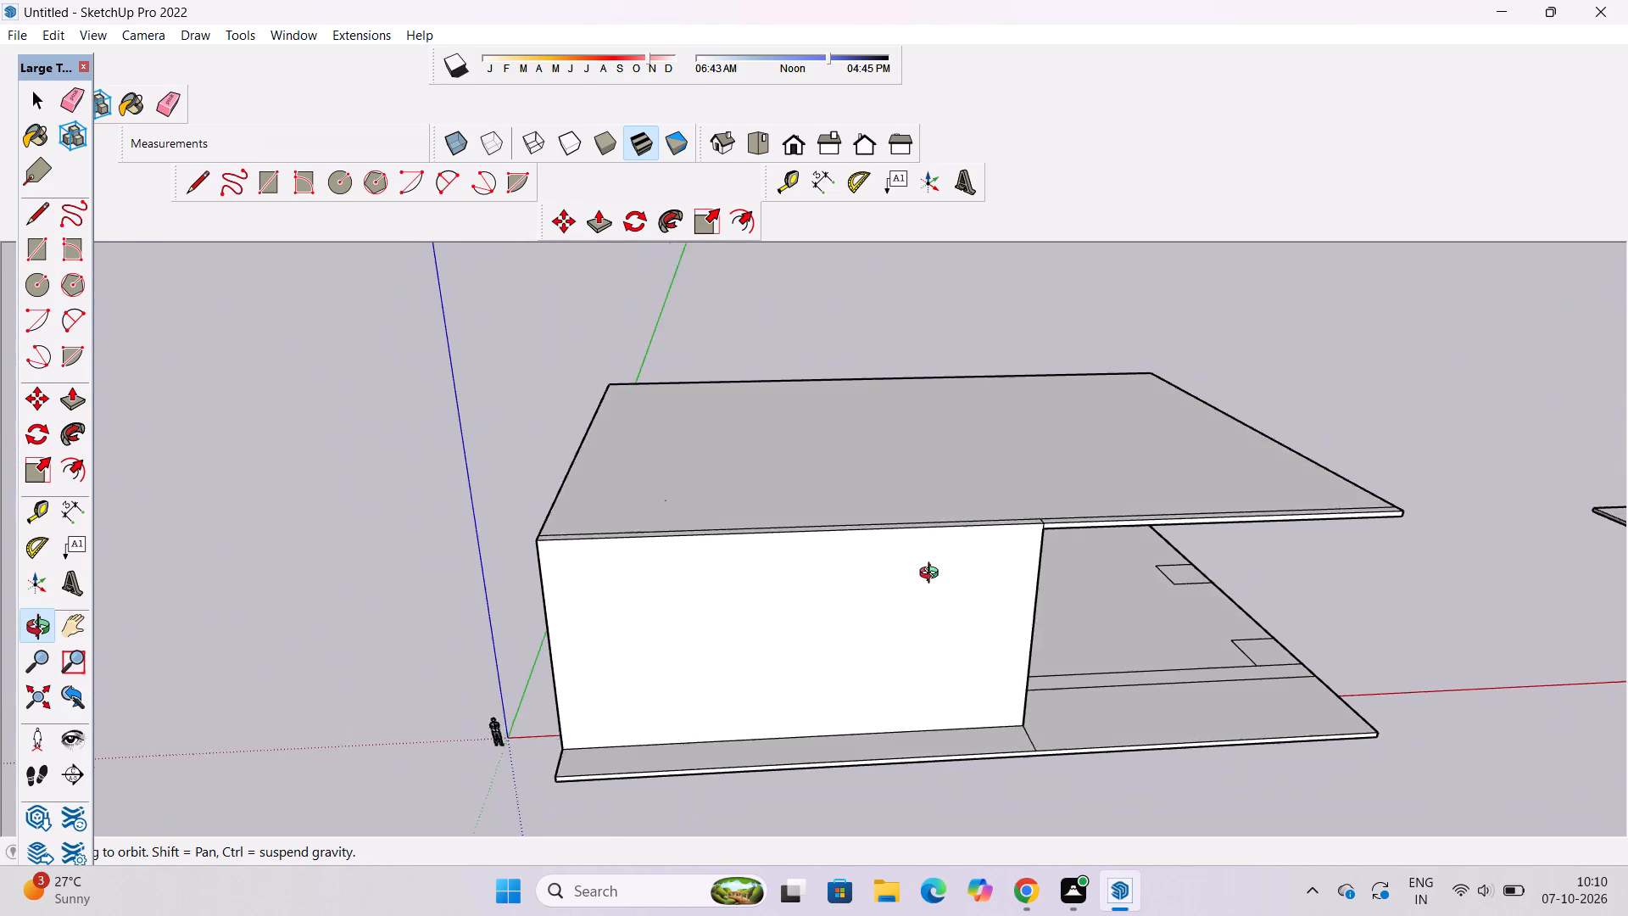
pyautogui.moveTo(933, 575); pyautogui.dragTo(1293, 625)
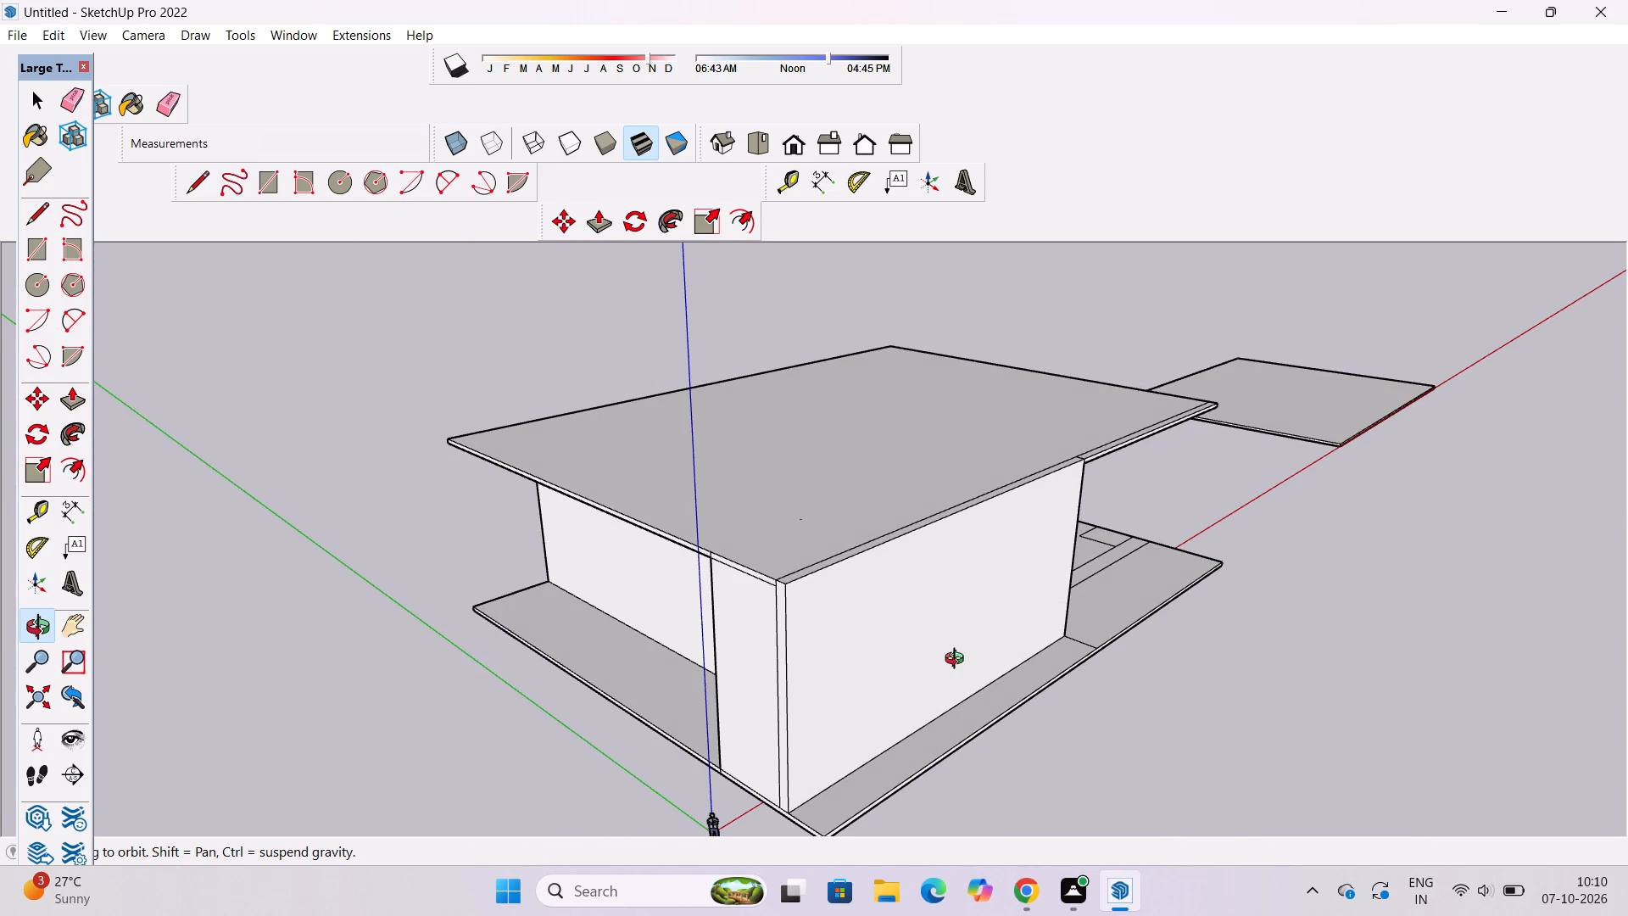
# Examine the building from the wall corner around to the open porch end and its roof overhang.
pyautogui.scroll(2, 958, 661)
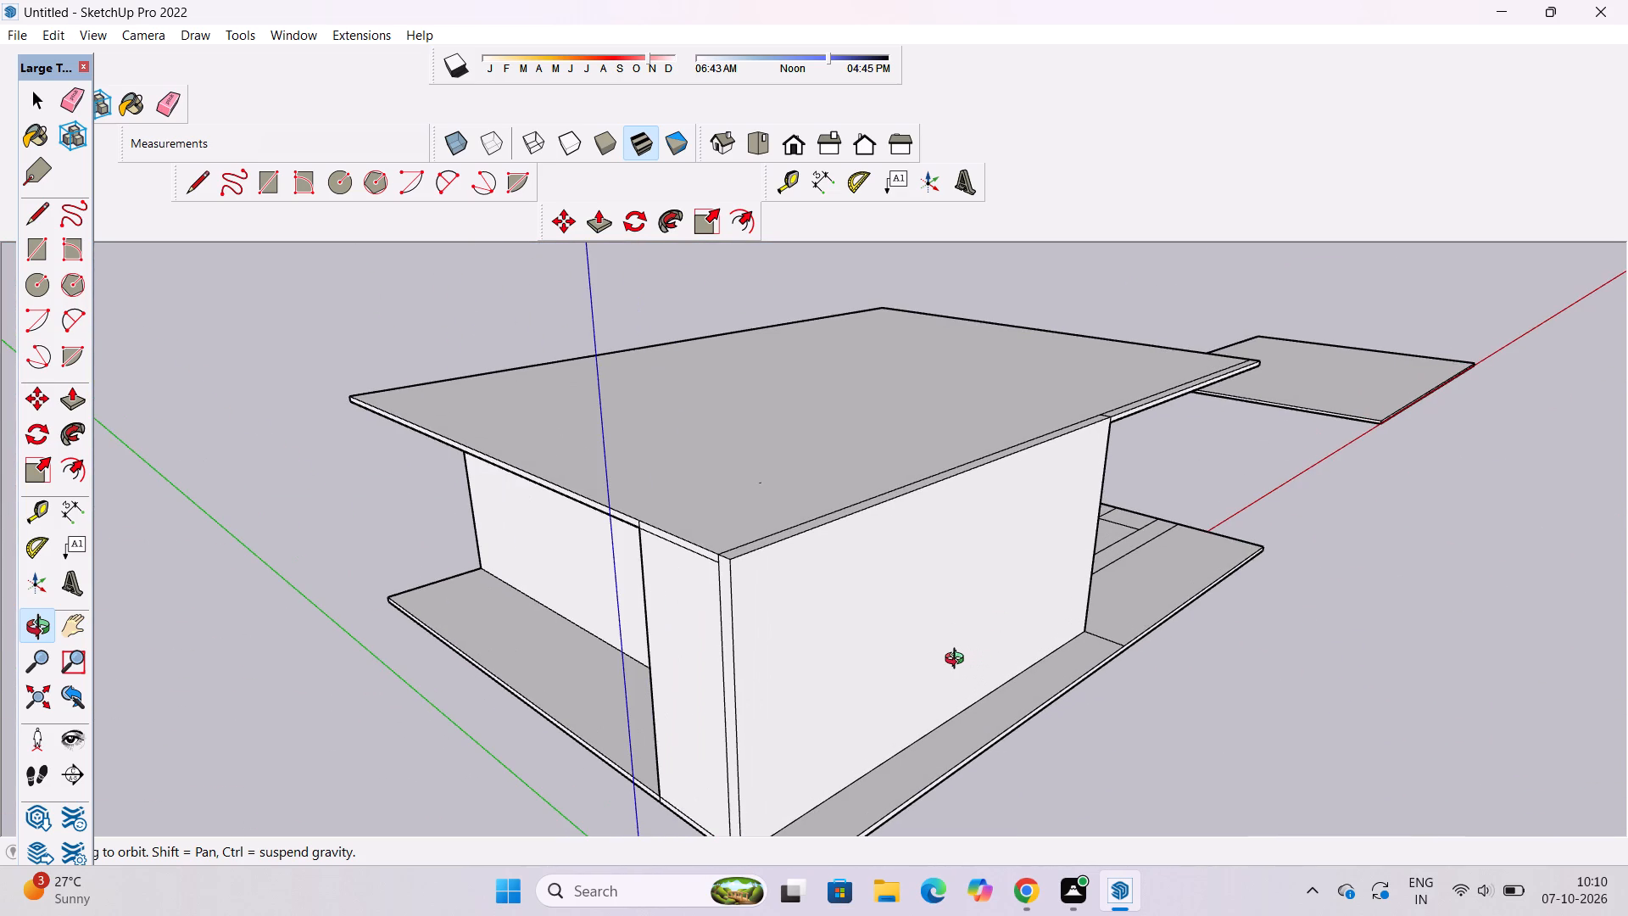
pyautogui.scroll(-7, 956, 658)
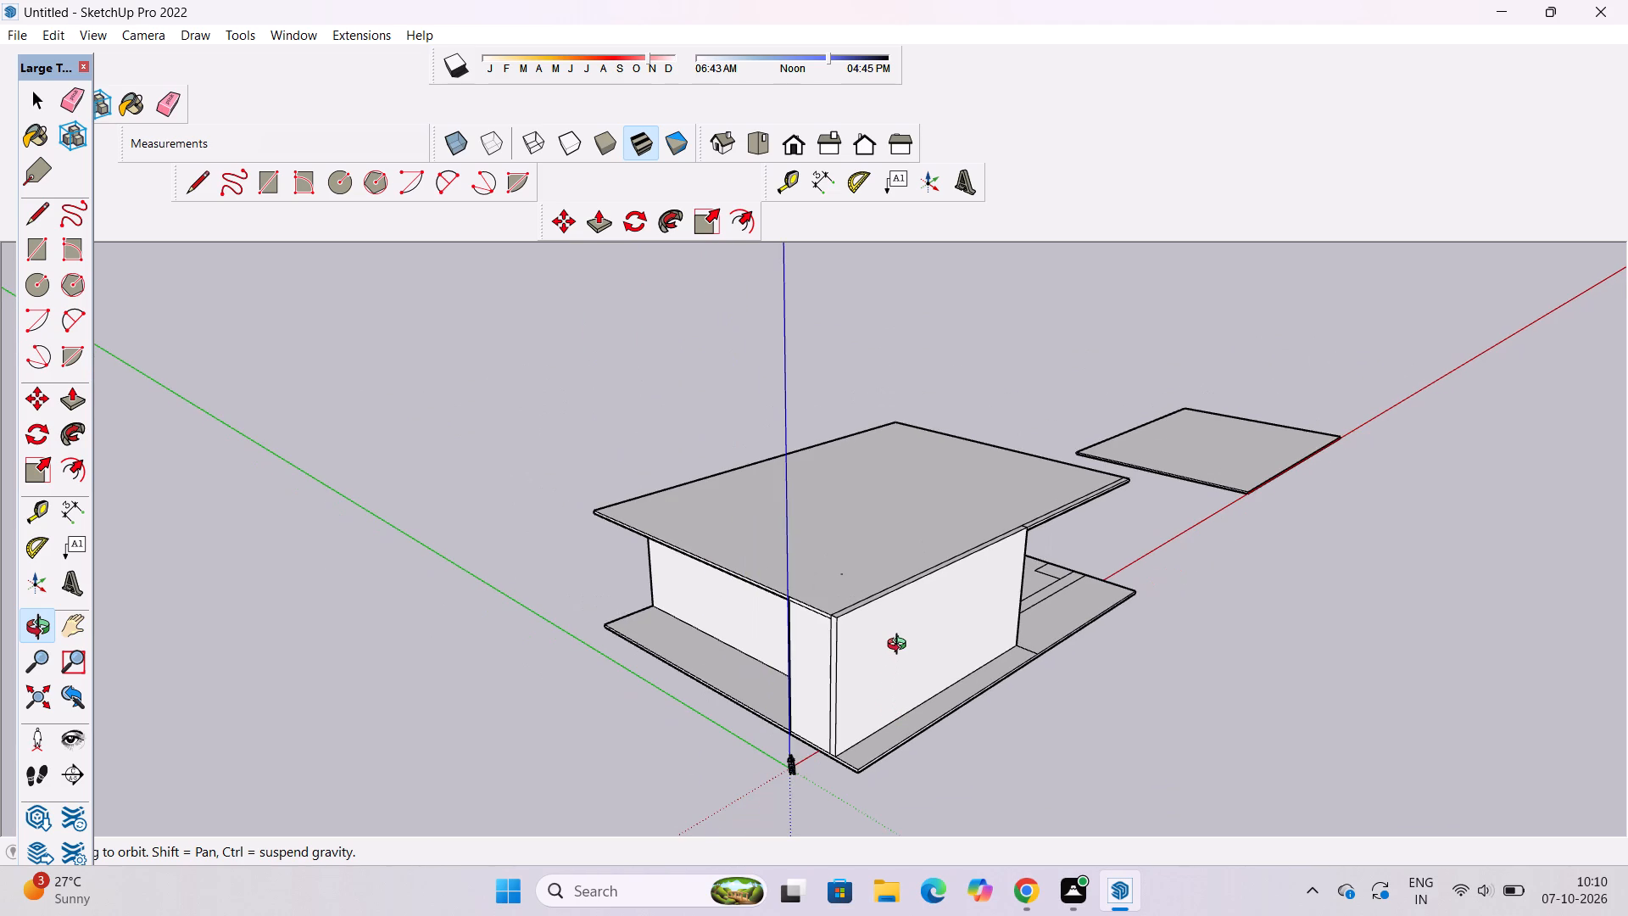
pyautogui.scroll(-2, 900, 646)
pyautogui.keyDown('shift'); pyautogui.moveTo(900, 646); pyautogui.dragTo(900, 623); pyautogui.keyUp('shift')
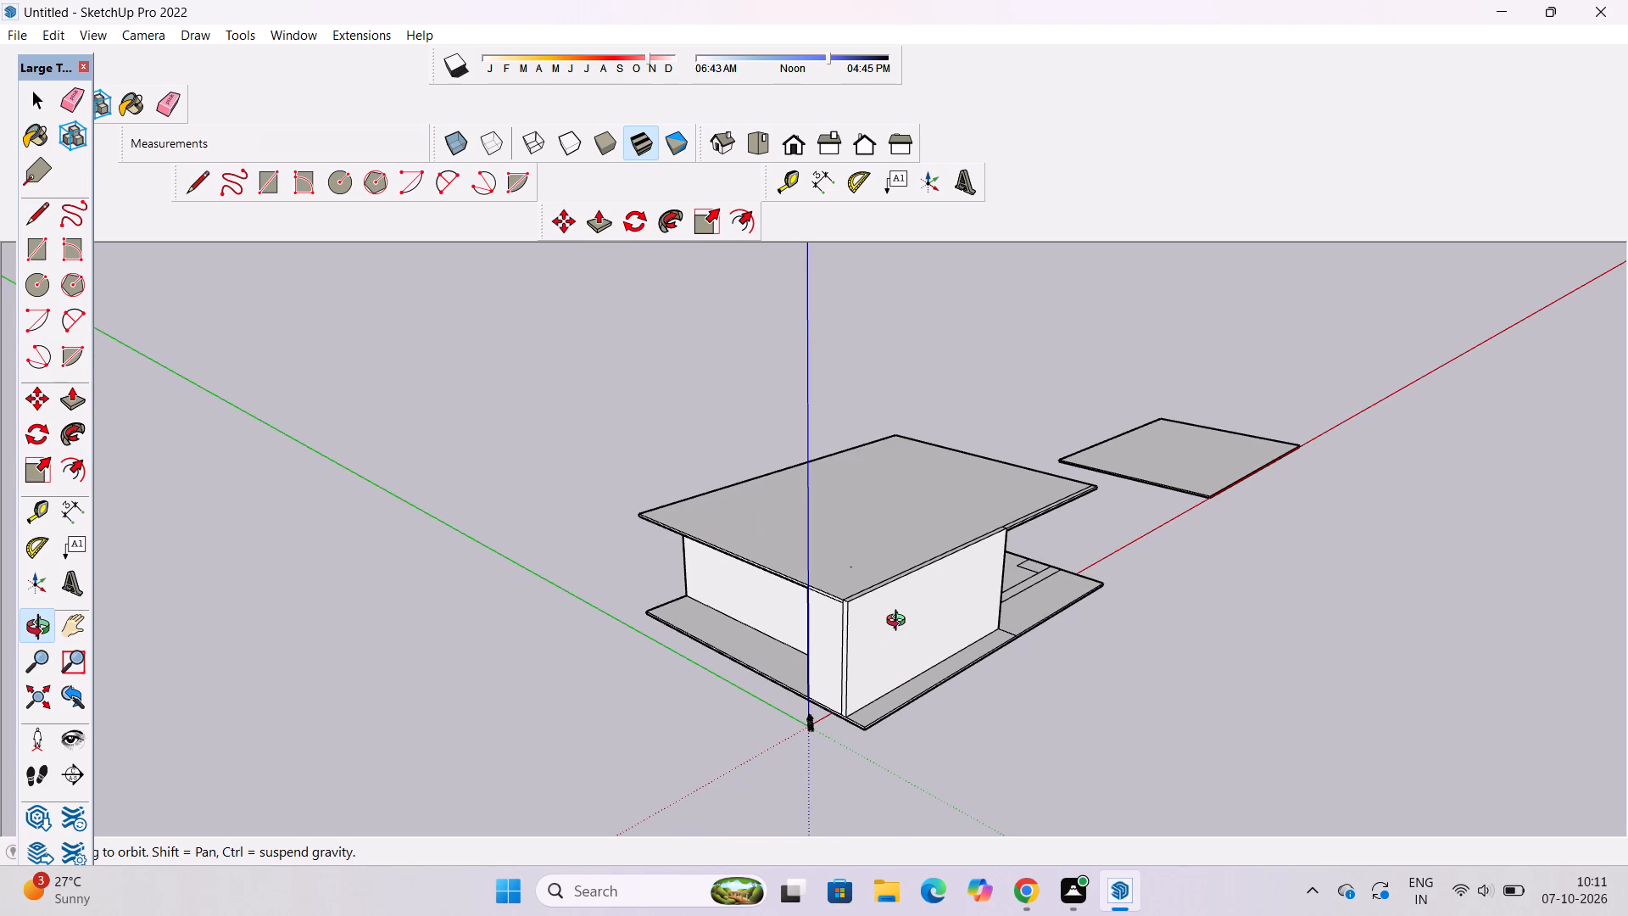
pyautogui.keyDown('shift'); pyautogui.moveTo(918, 663); pyautogui.dragTo(917, 634); pyautogui.keyUp('shift')
pyautogui.moveTo(884, 632); pyautogui.dragTo(890, 650)
pyautogui.scroll(-1, 890, 650)
pyautogui.keyDown('shift'); pyautogui.click(937, 635); pyautogui.keyUp('shift')
pyautogui.moveTo(938, 635); pyautogui.dragTo(878, 600)
pyautogui.scroll(2, 954, 634)
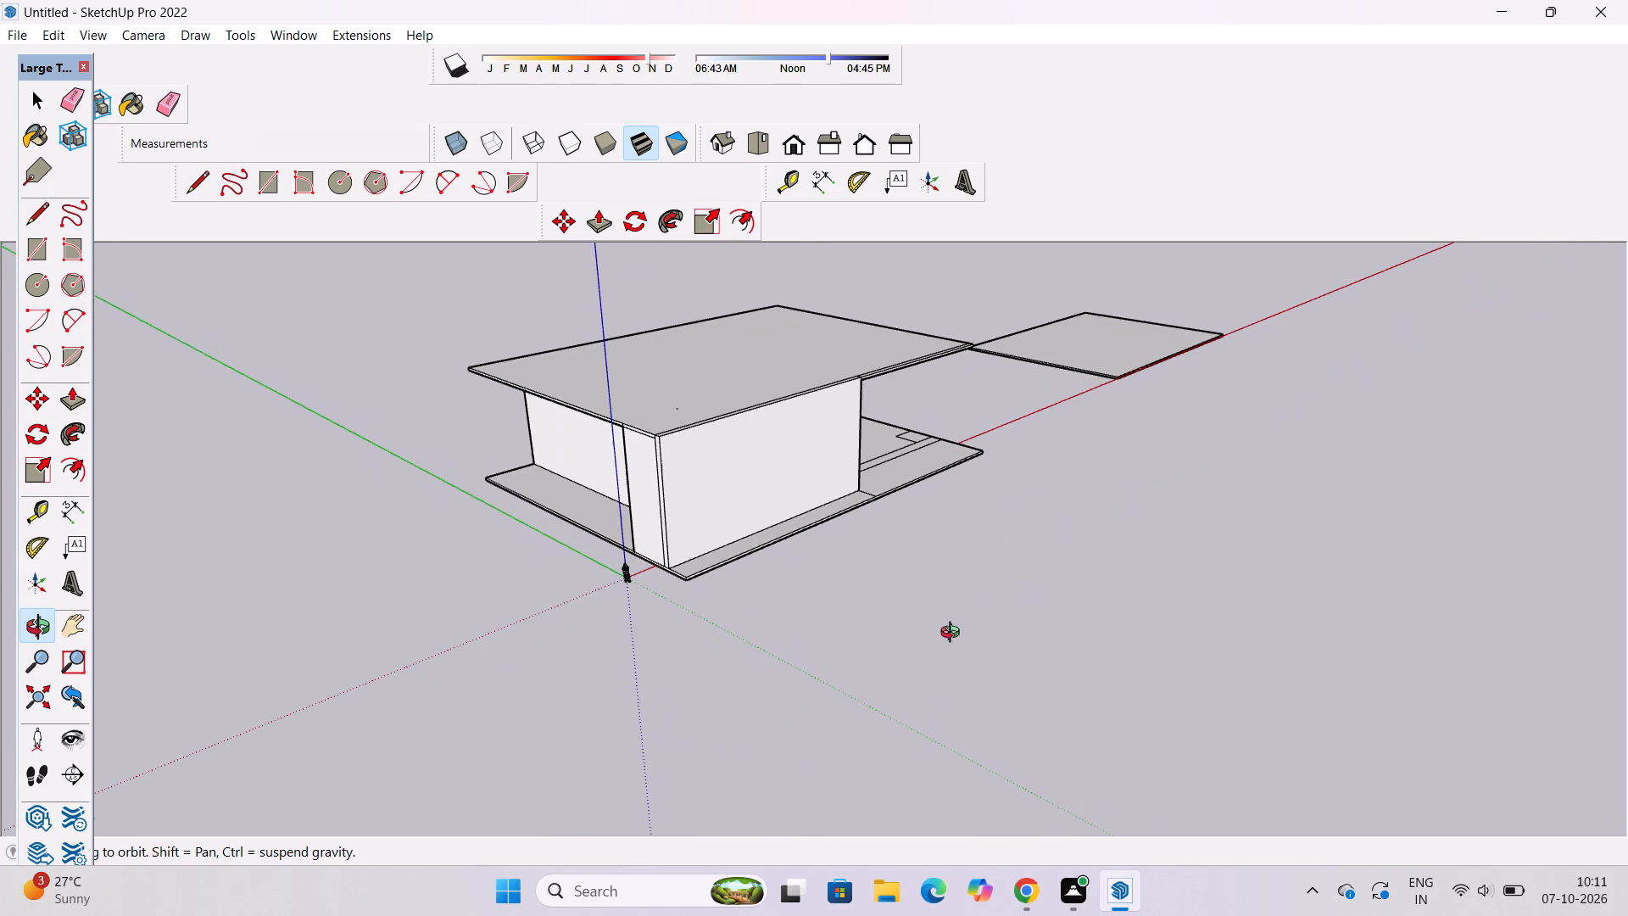
pyautogui.scroll(1, 954, 634)
pyautogui.keyDown('shift'); pyautogui.moveTo(793, 504); pyautogui.dragTo(923, 661); pyautogui.keyUp('shift')
pyautogui.moveTo(793, 688); pyautogui.dragTo(780, 618)
pyautogui.moveTo(961, 593); pyautogui.dragTo(910, 596)
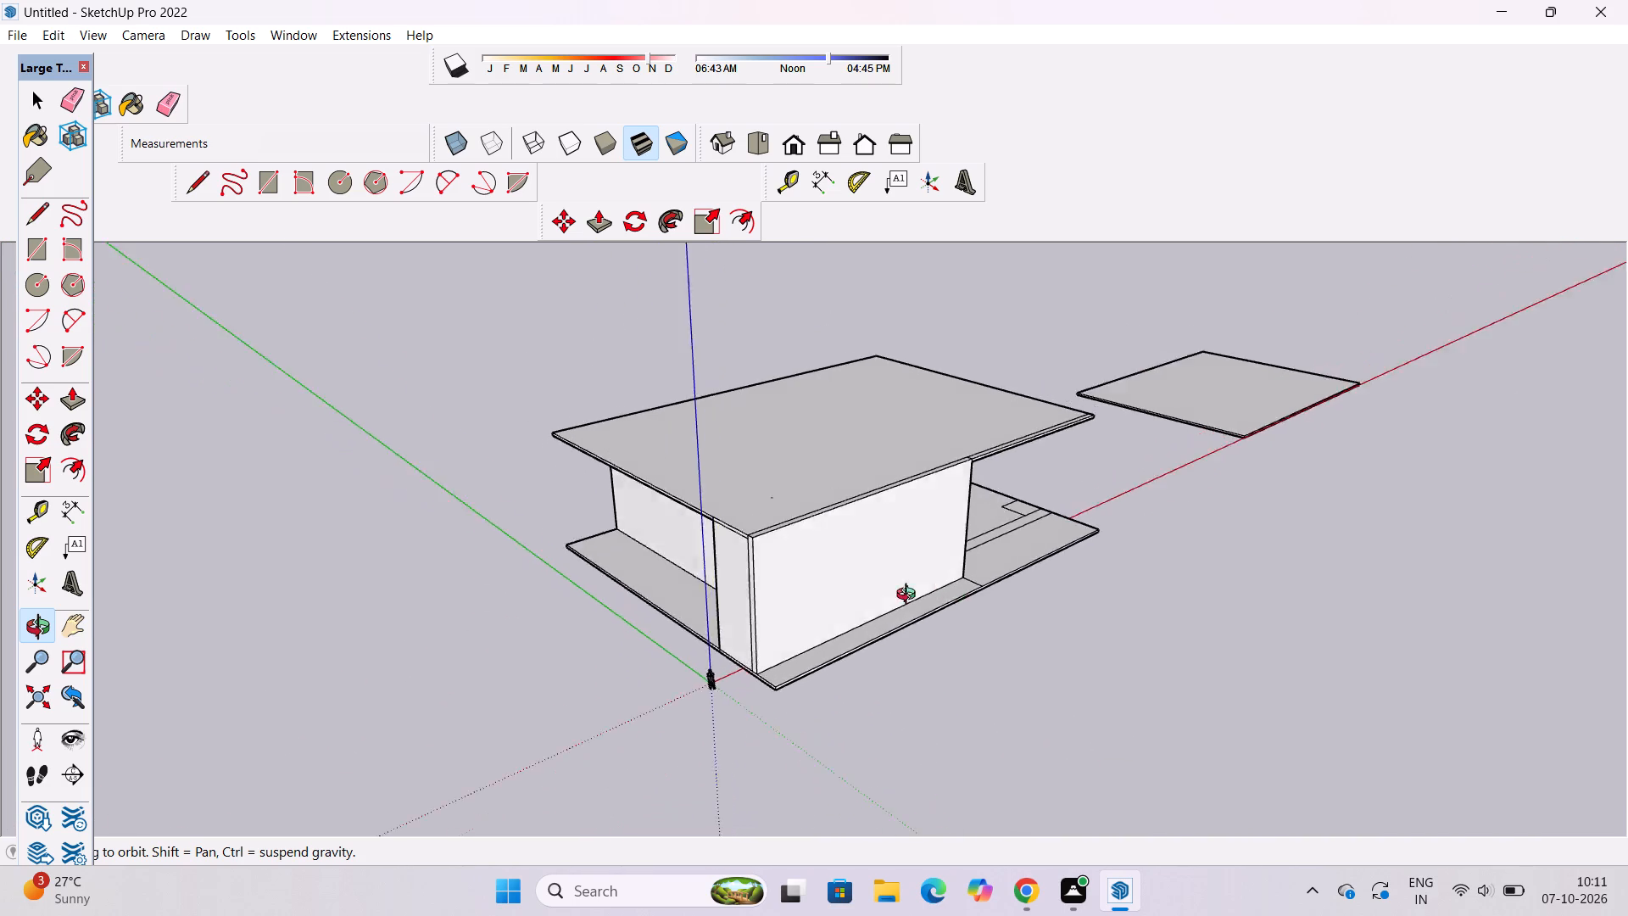
pyautogui.moveTo(910, 596); pyautogui.dragTo(733, 571)
pyautogui.keyDown('shift'); pyautogui.moveTo(995, 600); pyautogui.dragTo(894, 623); pyautogui.keyUp('shift')
pyautogui.scroll(4, 945, 627)
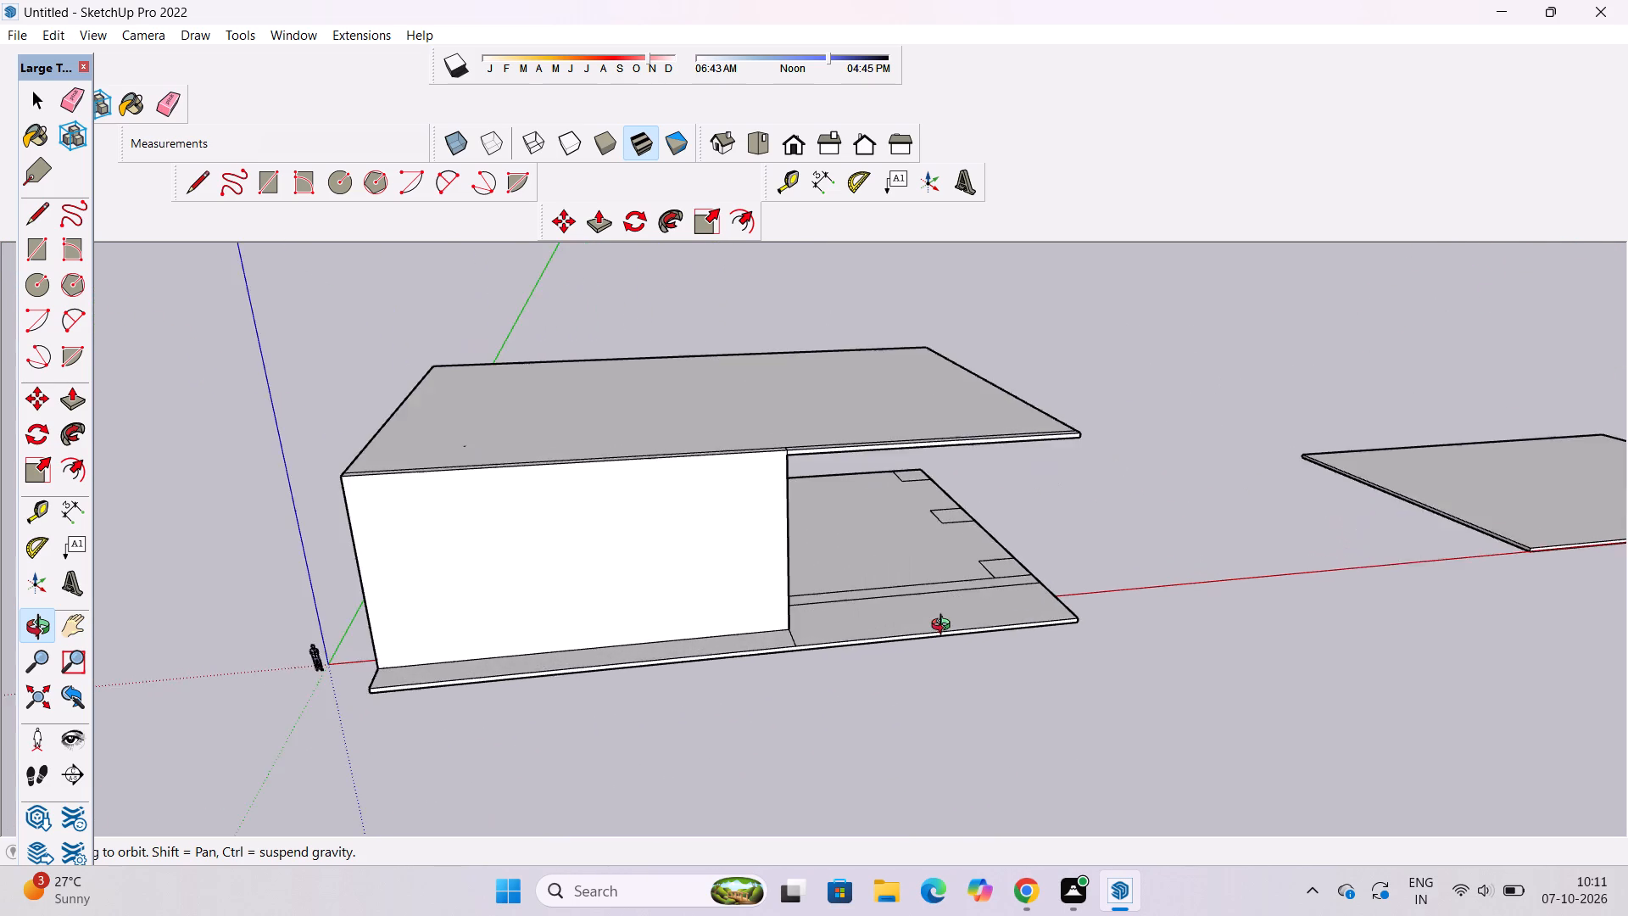
pyautogui.moveTo(1110, 623); pyautogui.dragTo(800, 591)
pyautogui.moveTo(804, 632); pyautogui.dragTo(739, 561)
pyautogui.keyDown('shift'); pyautogui.moveTo(751, 628); pyautogui.dragTo(761, 550); pyautogui.keyUp('shift')
pyautogui.moveTo(759, 556); pyautogui.dragTo(744, 715)
pyautogui.keyDown('shift'); pyautogui.moveTo(746, 665); pyautogui.dragTo(746, 619); pyautogui.keyUp('shift')
pyautogui.moveTo(747, 615); pyautogui.dragTo(817, 741)
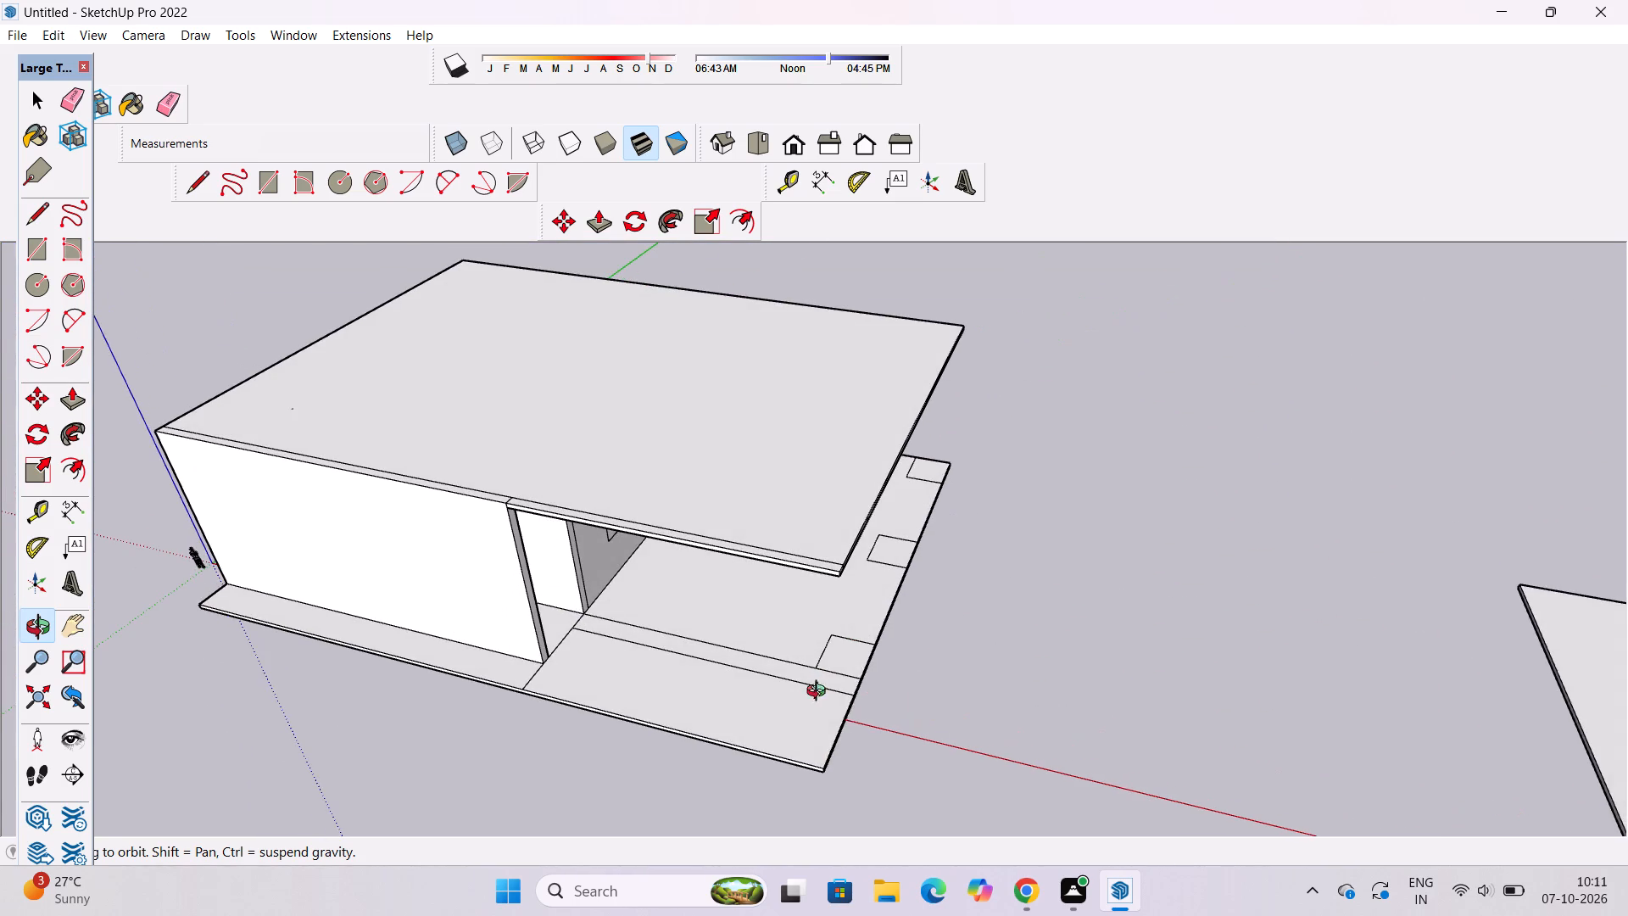
pyautogui.moveTo(820, 694); pyautogui.dragTo(902, 700)
pyautogui.scroll(2, 895, 689)
pyautogui.keyDown('shift'); pyautogui.moveTo(894, 684); pyautogui.dragTo(867, 682); pyautogui.keyUp('shift')
pyautogui.moveTo(866, 678); pyautogui.dragTo(947, 689)
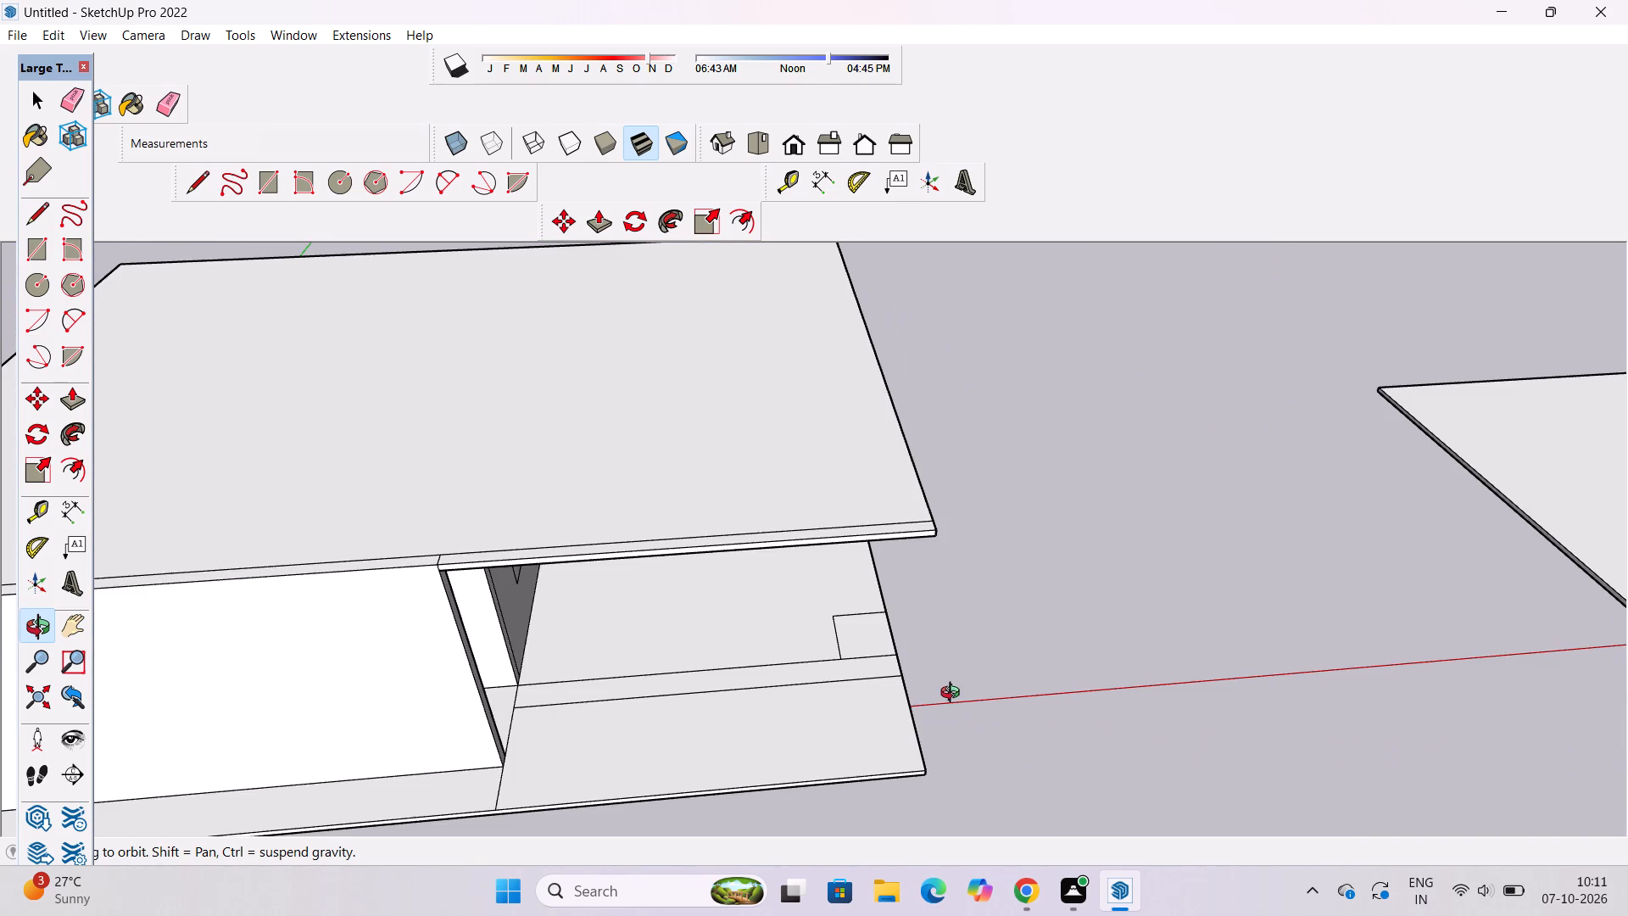
pyautogui.moveTo(954, 695); pyautogui.dragTo(923, 616)
pyautogui.keyDown('shift'); pyautogui.moveTo(923, 616); pyautogui.dragTo(966, 729); pyautogui.keyUp('shift')
pyautogui.moveTo(966, 730); pyautogui.dragTo(788, 630)
# Erase the long line on the roof overhang's underside running from the inner wall corner to the outer edge.
pyautogui.scroll(4, 789, 691)
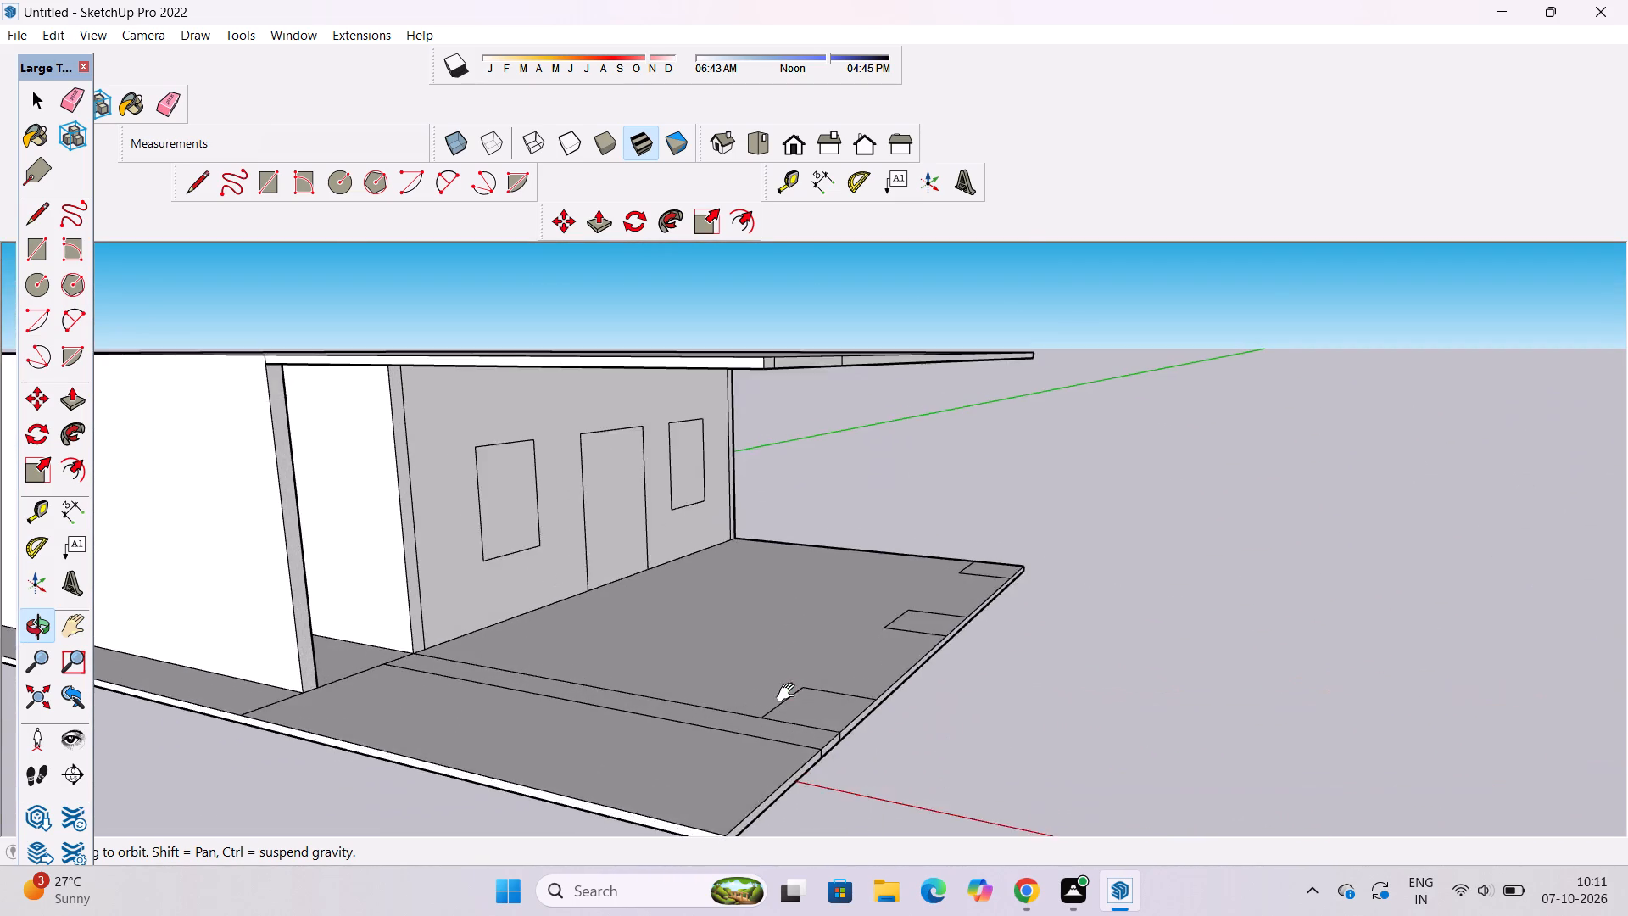
pyautogui.keyDown('shift'); pyautogui.moveTo(789, 693); pyautogui.dragTo(755, 519); pyautogui.keyUp('shift')
pyautogui.keyDown('shift'); pyautogui.moveTo(755, 519); pyautogui.dragTo(782, 752); pyautogui.keyUp('shift')
pyautogui.moveTo(772, 711); pyautogui.dragTo(780, 728)
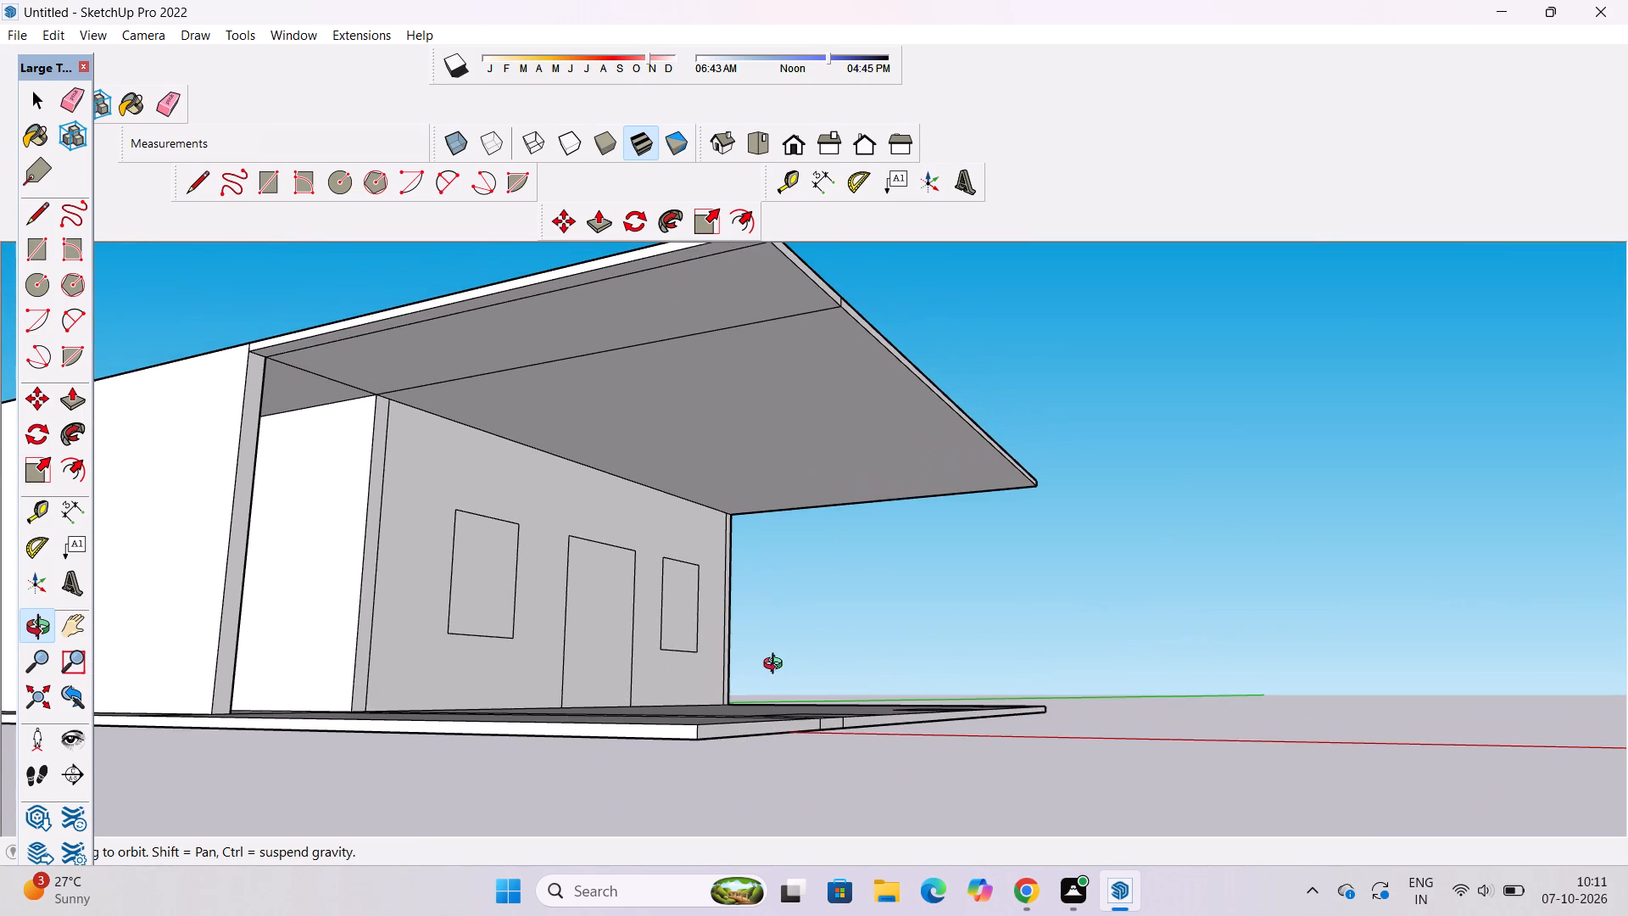
pyautogui.keyDown('shift'); pyautogui.moveTo(777, 651); pyautogui.dragTo(776, 674); pyautogui.keyUp('shift')
pyautogui.keyDown('shift'); pyautogui.moveTo(758, 656); pyautogui.dragTo(730, 716); pyautogui.keyUp('shift')
pyautogui.keyDown('shift'); pyautogui.moveTo(728, 664); pyautogui.dragTo(724, 720); pyautogui.keyUp('shift')
pyautogui.moveTo(720, 712); pyautogui.dragTo(731, 670)
pyautogui.press('e')
pyautogui.scroll(4, 732, 593)
pyautogui.click(750, 474)
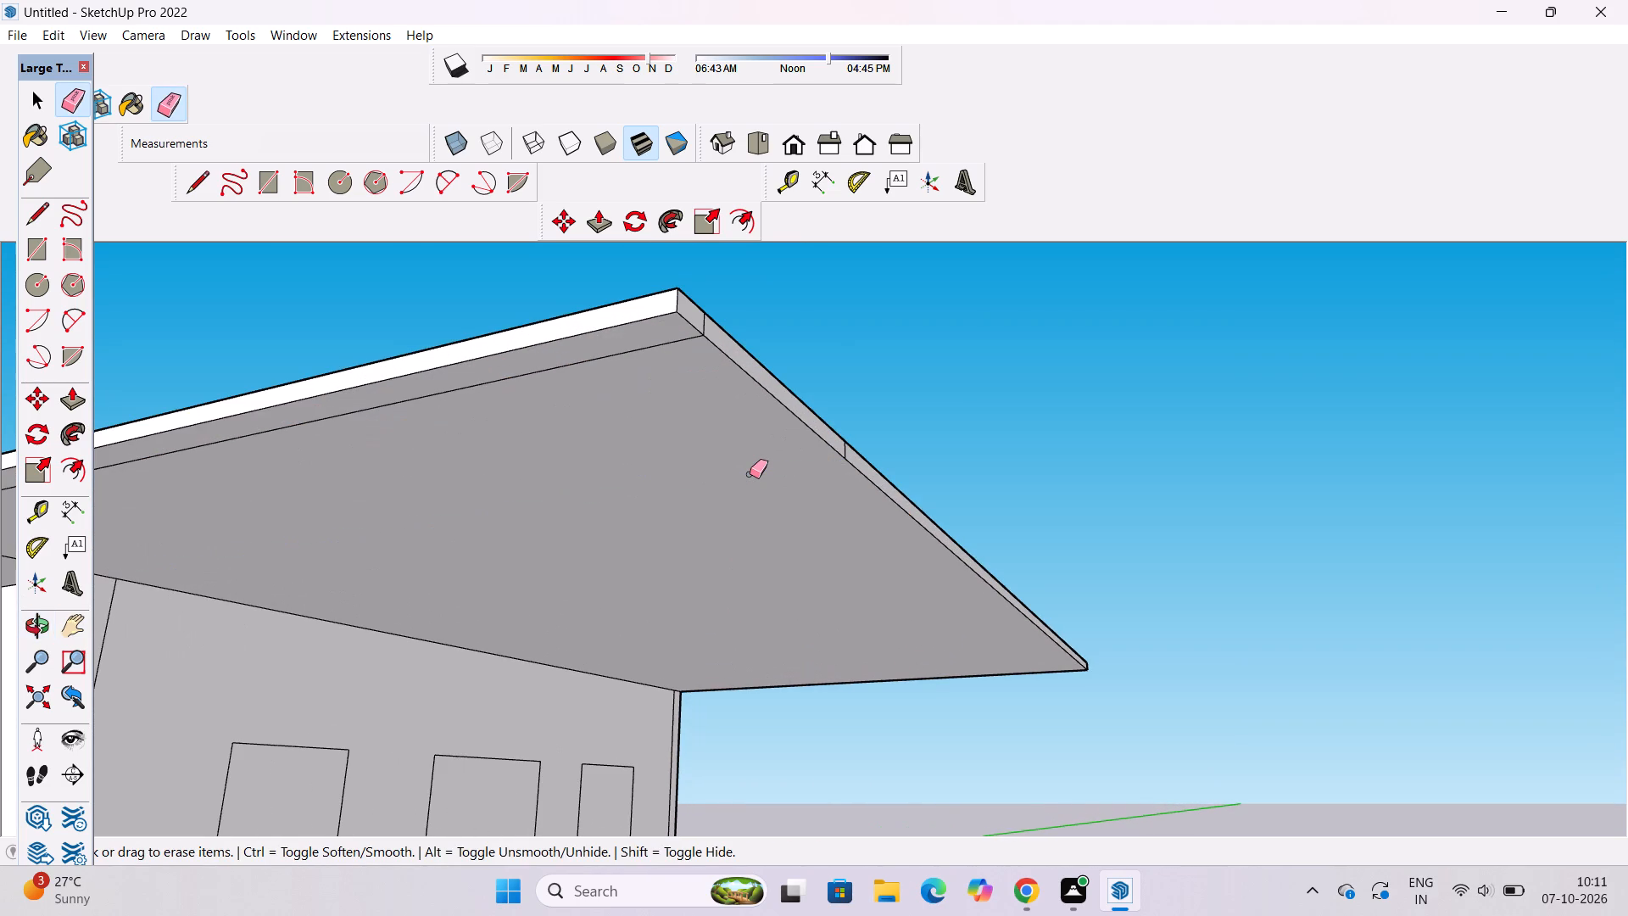
# Examine the roof overhang's top face and edge faces at its front corner.
pyautogui.press('o')
pyautogui.scroll(-5, 750, 474)
pyautogui.moveTo(750, 474); pyautogui.dragTo(785, 631)
pyautogui.keyDown('shift'); pyautogui.moveTo(785, 637); pyautogui.dragTo(795, 539); pyautogui.keyUp('shift')
pyautogui.moveTo(776, 547); pyautogui.dragTo(803, 629)
pyautogui.scroll(1, 779, 621)
pyautogui.keyDown('shift'); pyautogui.moveTo(764, 653); pyautogui.dragTo(755, 609); pyautogui.keyUp('shift')
pyautogui.moveTo(755, 604); pyautogui.dragTo(763, 636)
pyautogui.moveTo(765, 620); pyautogui.dragTo(765, 607)
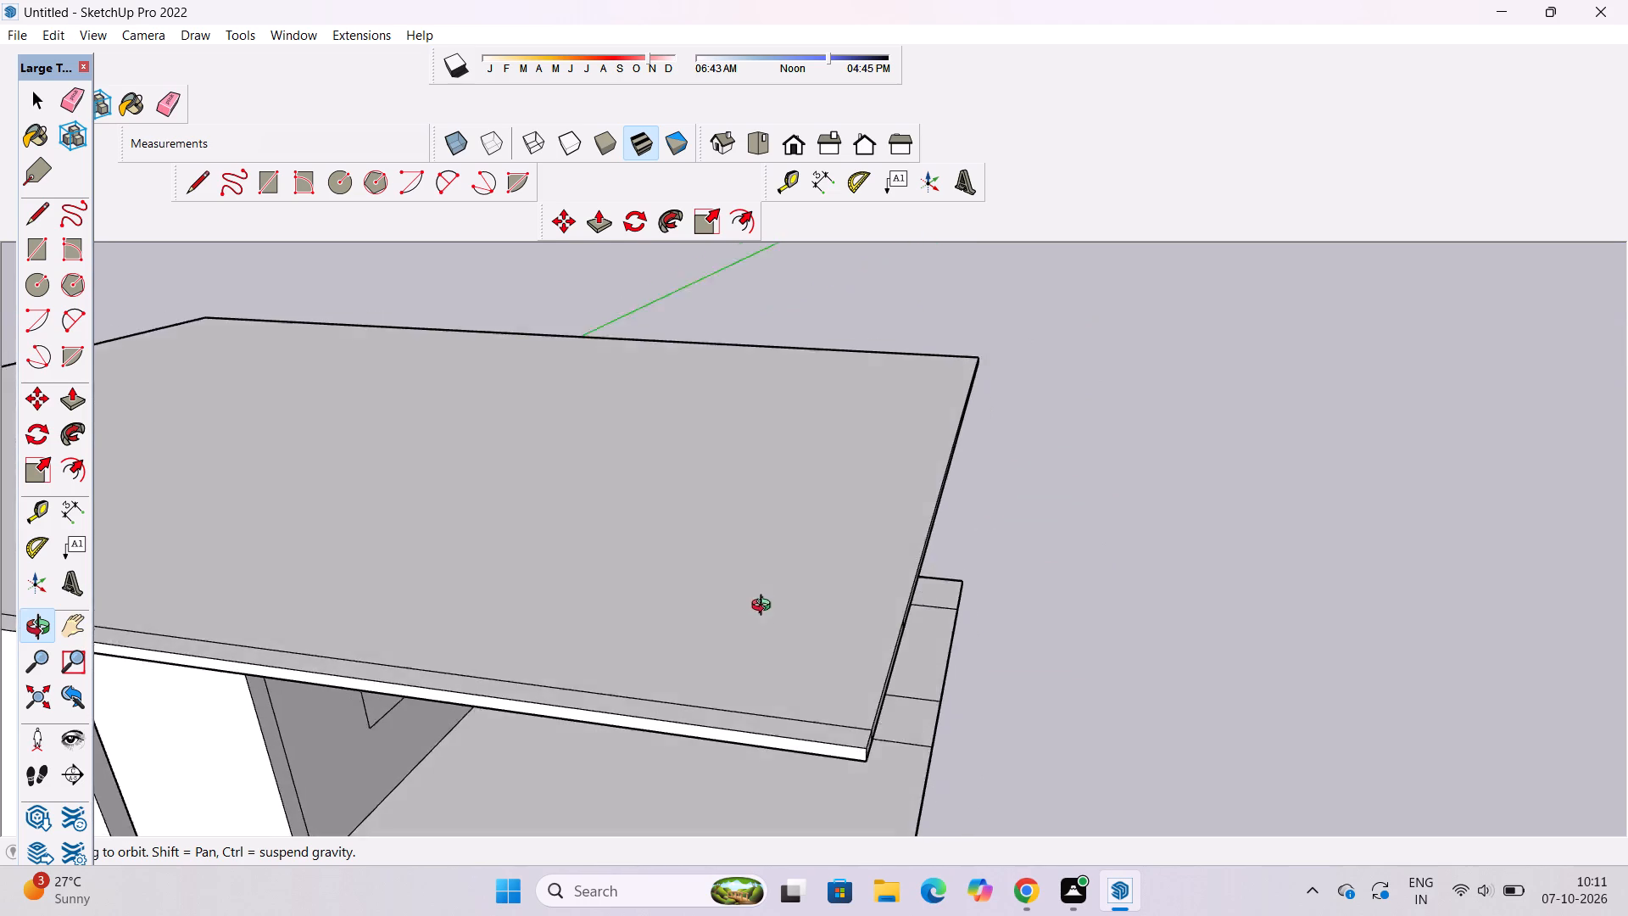
pyautogui.moveTo(765, 607); pyautogui.dragTo(749, 498)
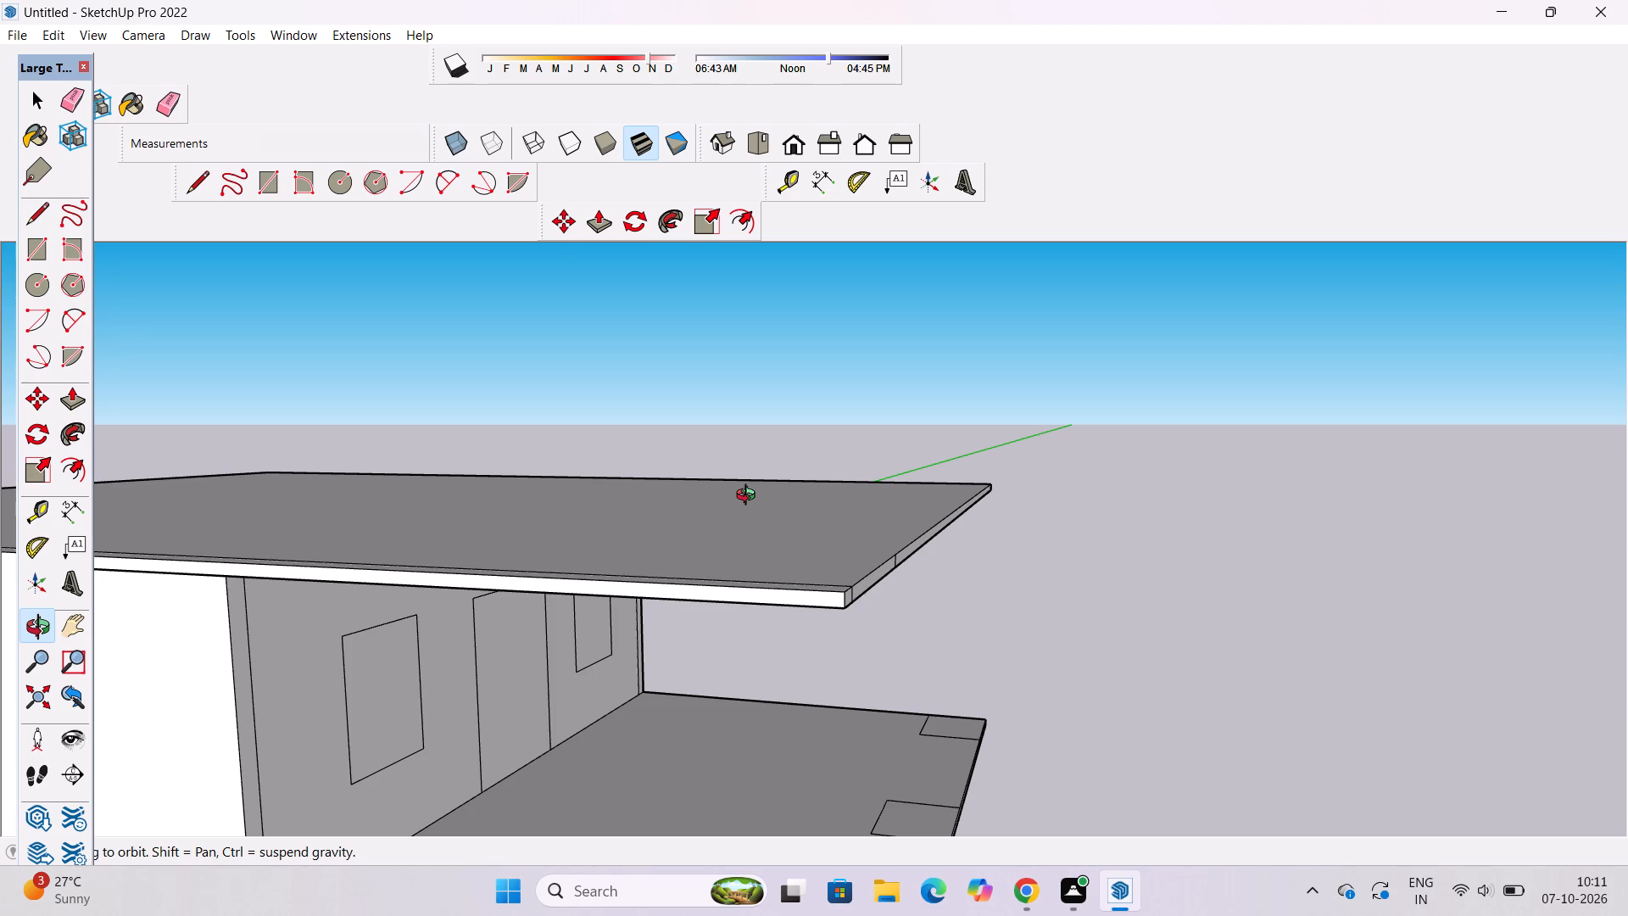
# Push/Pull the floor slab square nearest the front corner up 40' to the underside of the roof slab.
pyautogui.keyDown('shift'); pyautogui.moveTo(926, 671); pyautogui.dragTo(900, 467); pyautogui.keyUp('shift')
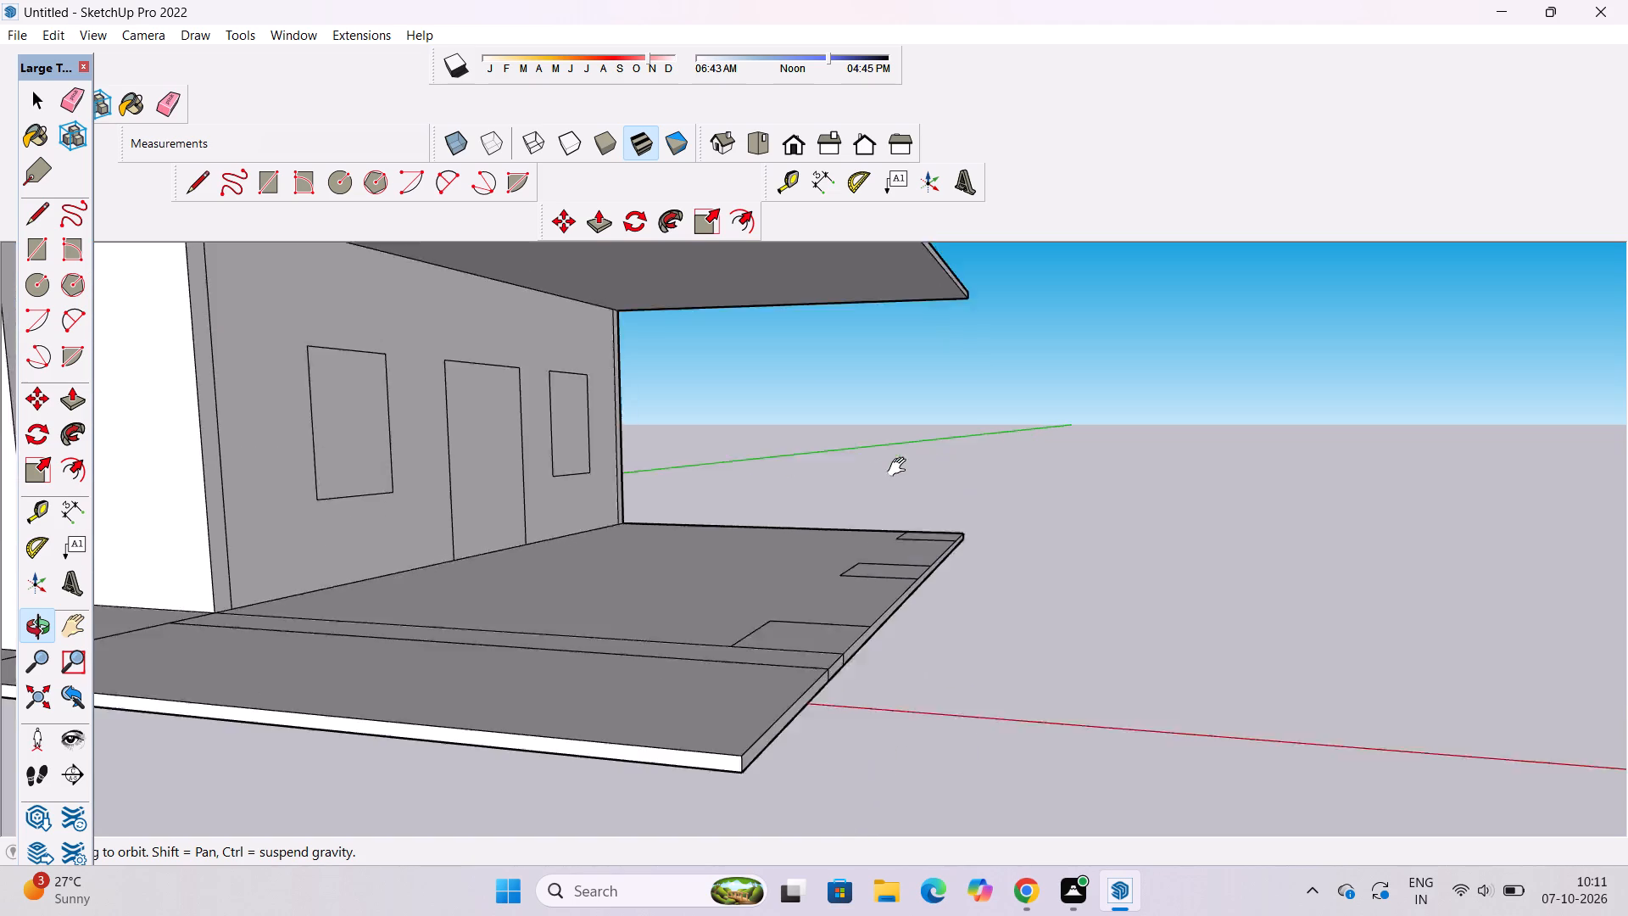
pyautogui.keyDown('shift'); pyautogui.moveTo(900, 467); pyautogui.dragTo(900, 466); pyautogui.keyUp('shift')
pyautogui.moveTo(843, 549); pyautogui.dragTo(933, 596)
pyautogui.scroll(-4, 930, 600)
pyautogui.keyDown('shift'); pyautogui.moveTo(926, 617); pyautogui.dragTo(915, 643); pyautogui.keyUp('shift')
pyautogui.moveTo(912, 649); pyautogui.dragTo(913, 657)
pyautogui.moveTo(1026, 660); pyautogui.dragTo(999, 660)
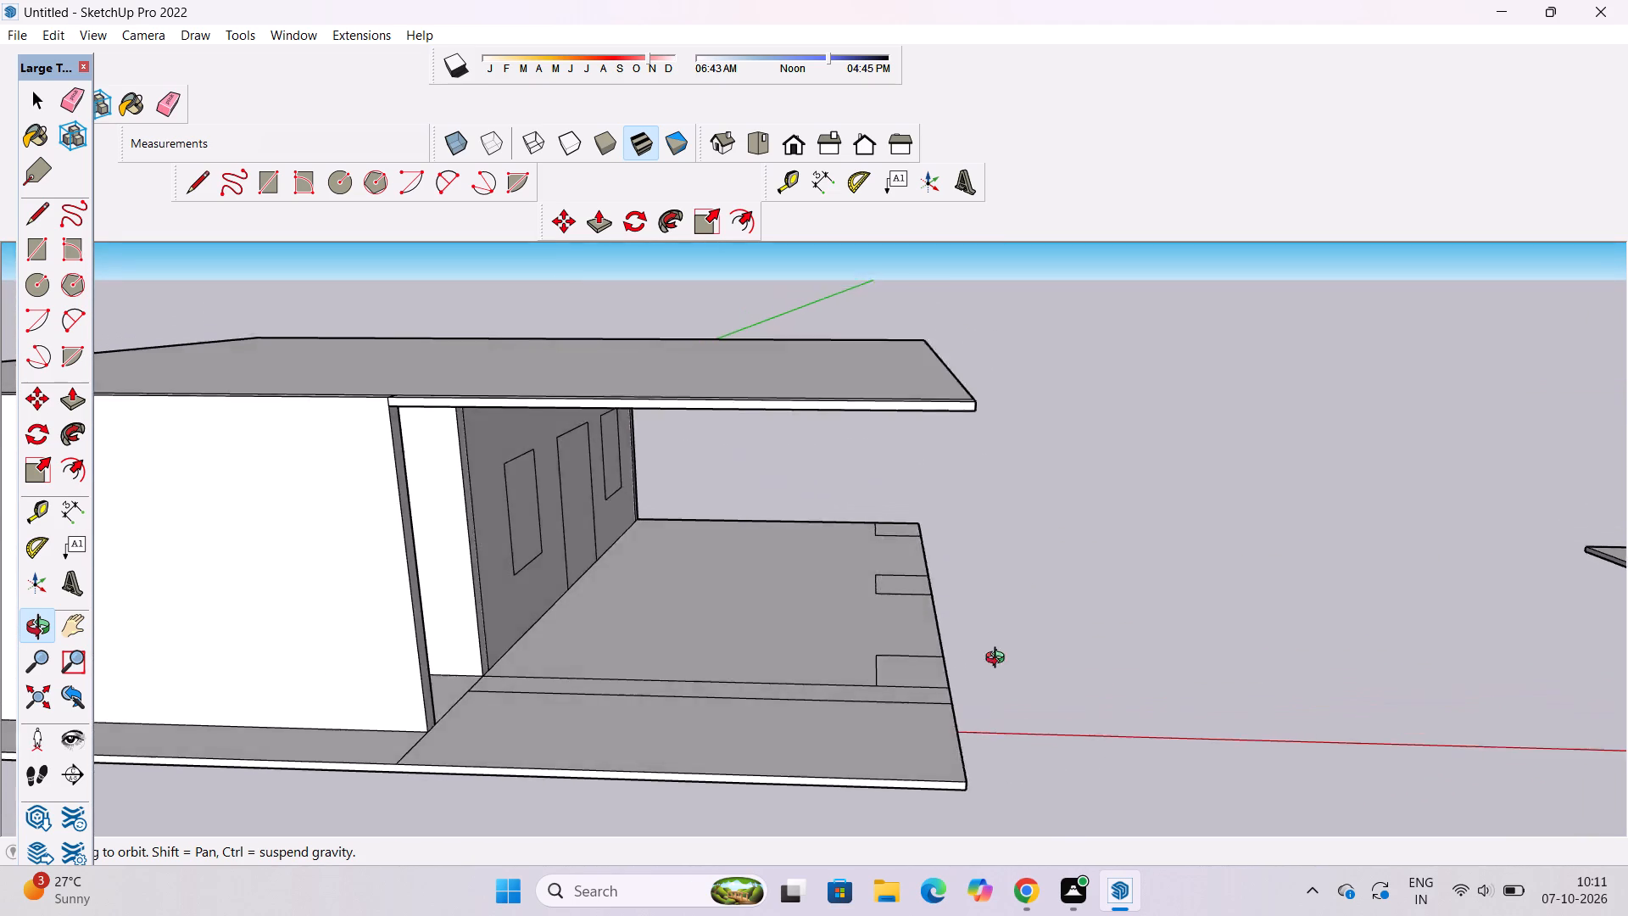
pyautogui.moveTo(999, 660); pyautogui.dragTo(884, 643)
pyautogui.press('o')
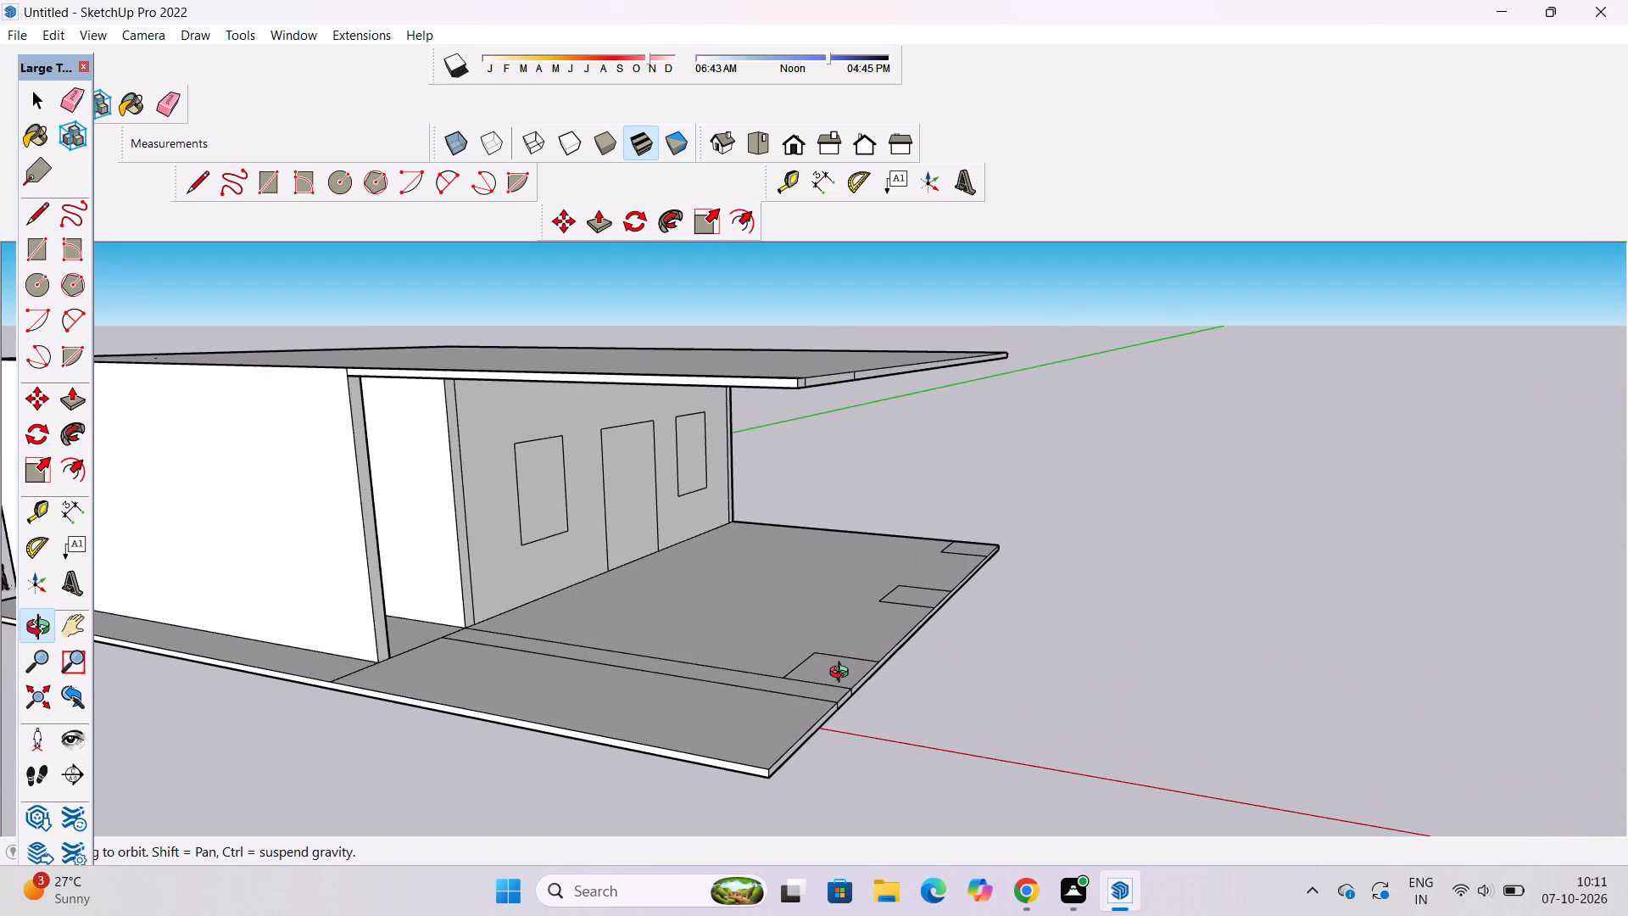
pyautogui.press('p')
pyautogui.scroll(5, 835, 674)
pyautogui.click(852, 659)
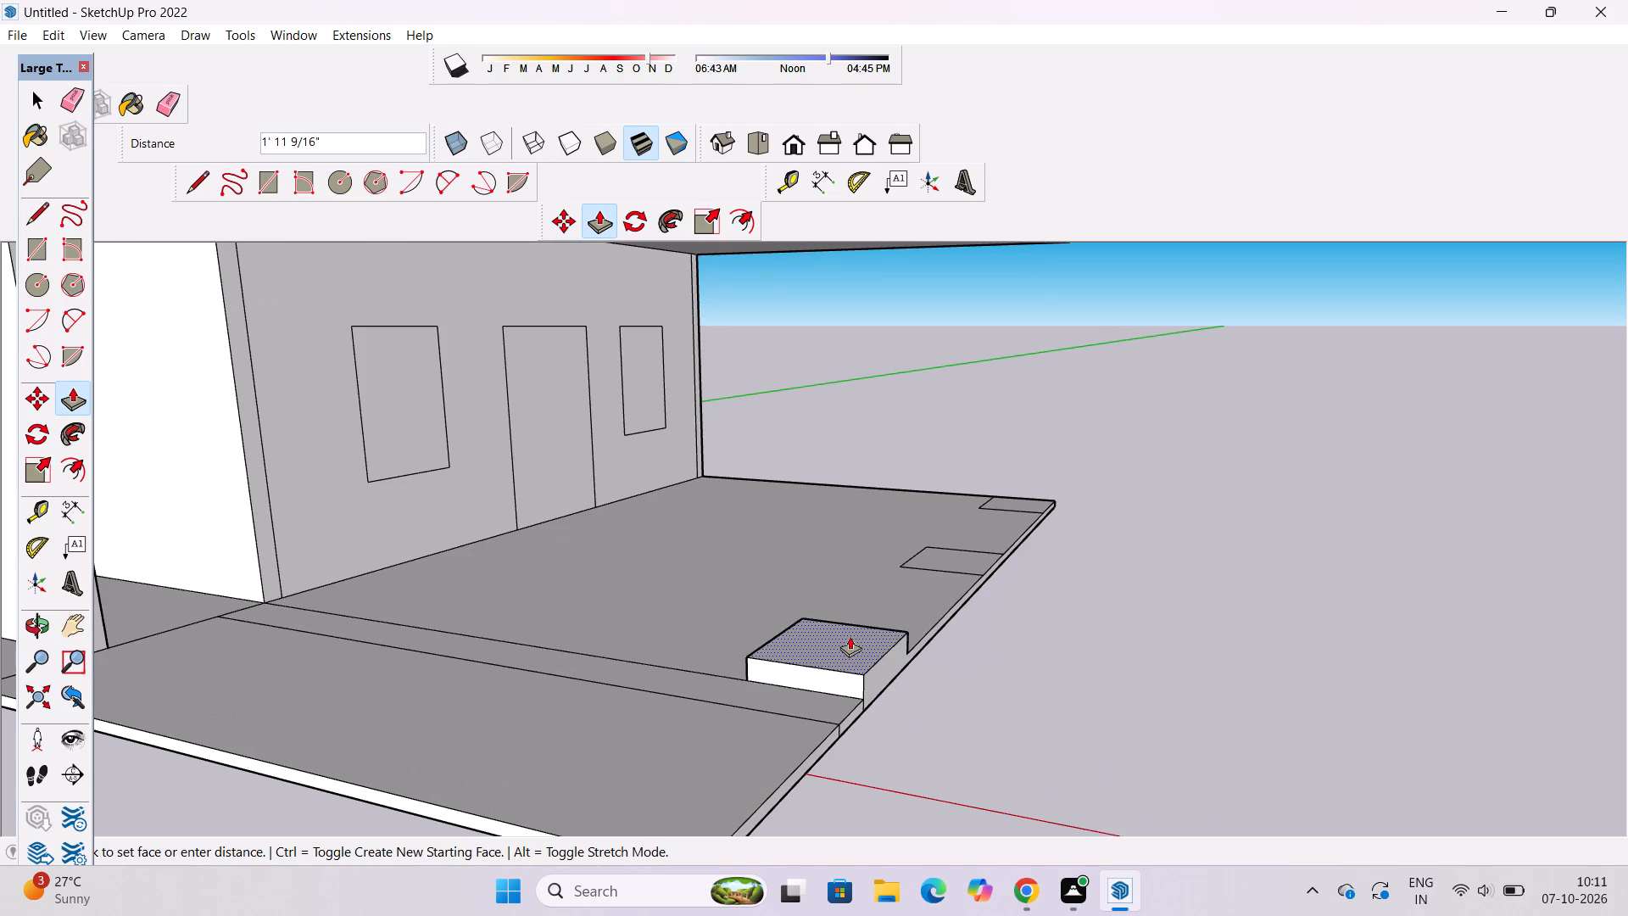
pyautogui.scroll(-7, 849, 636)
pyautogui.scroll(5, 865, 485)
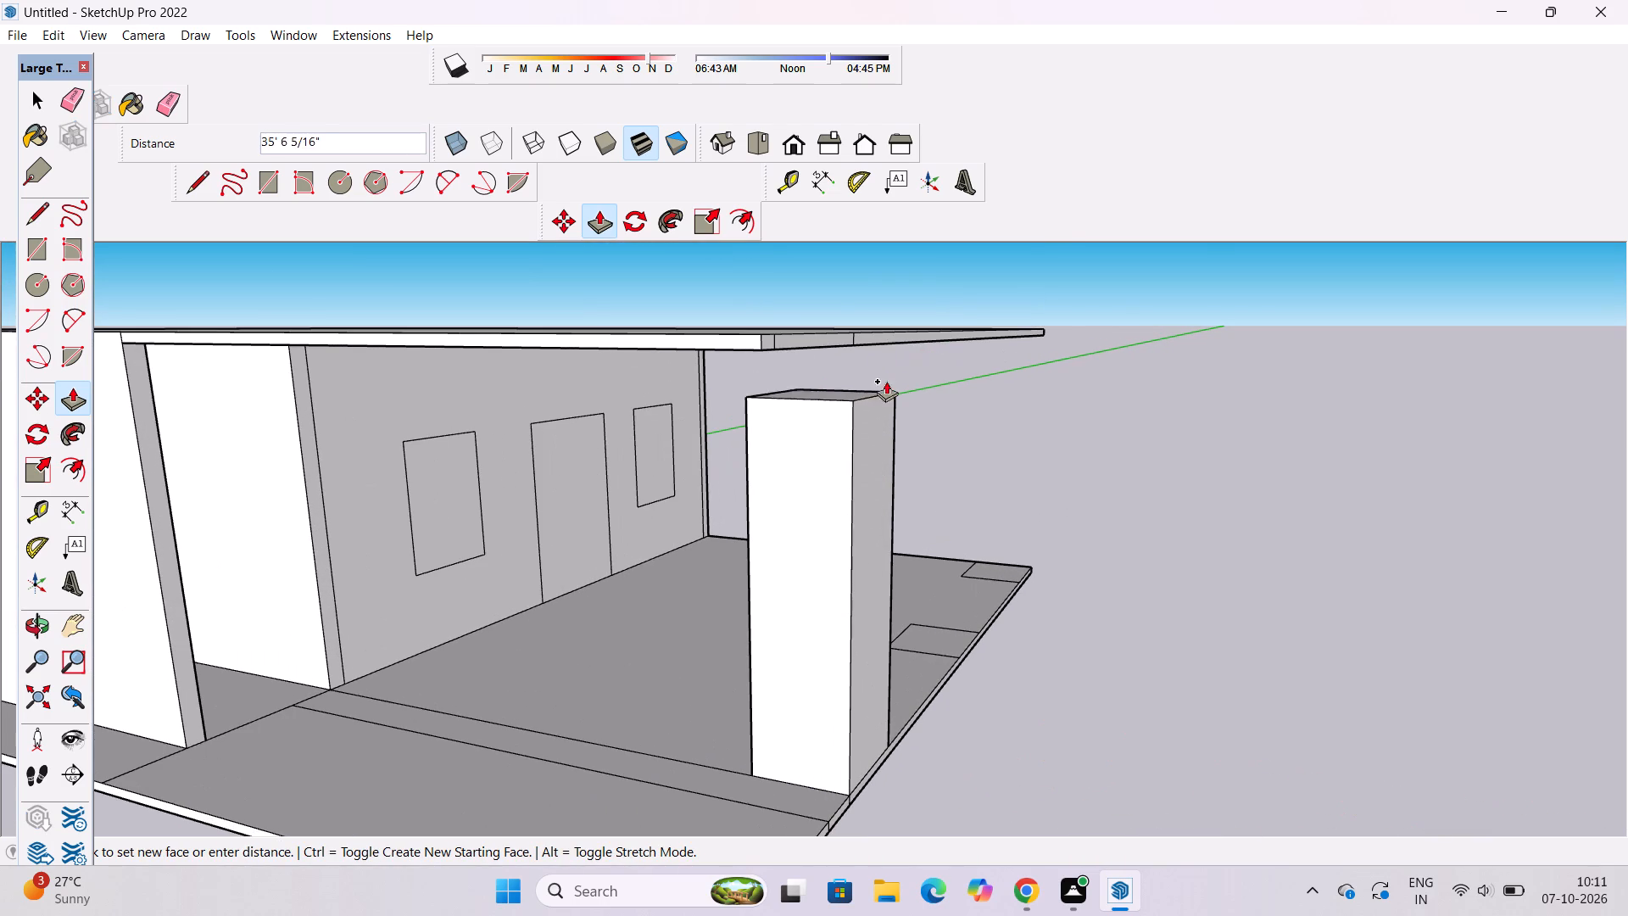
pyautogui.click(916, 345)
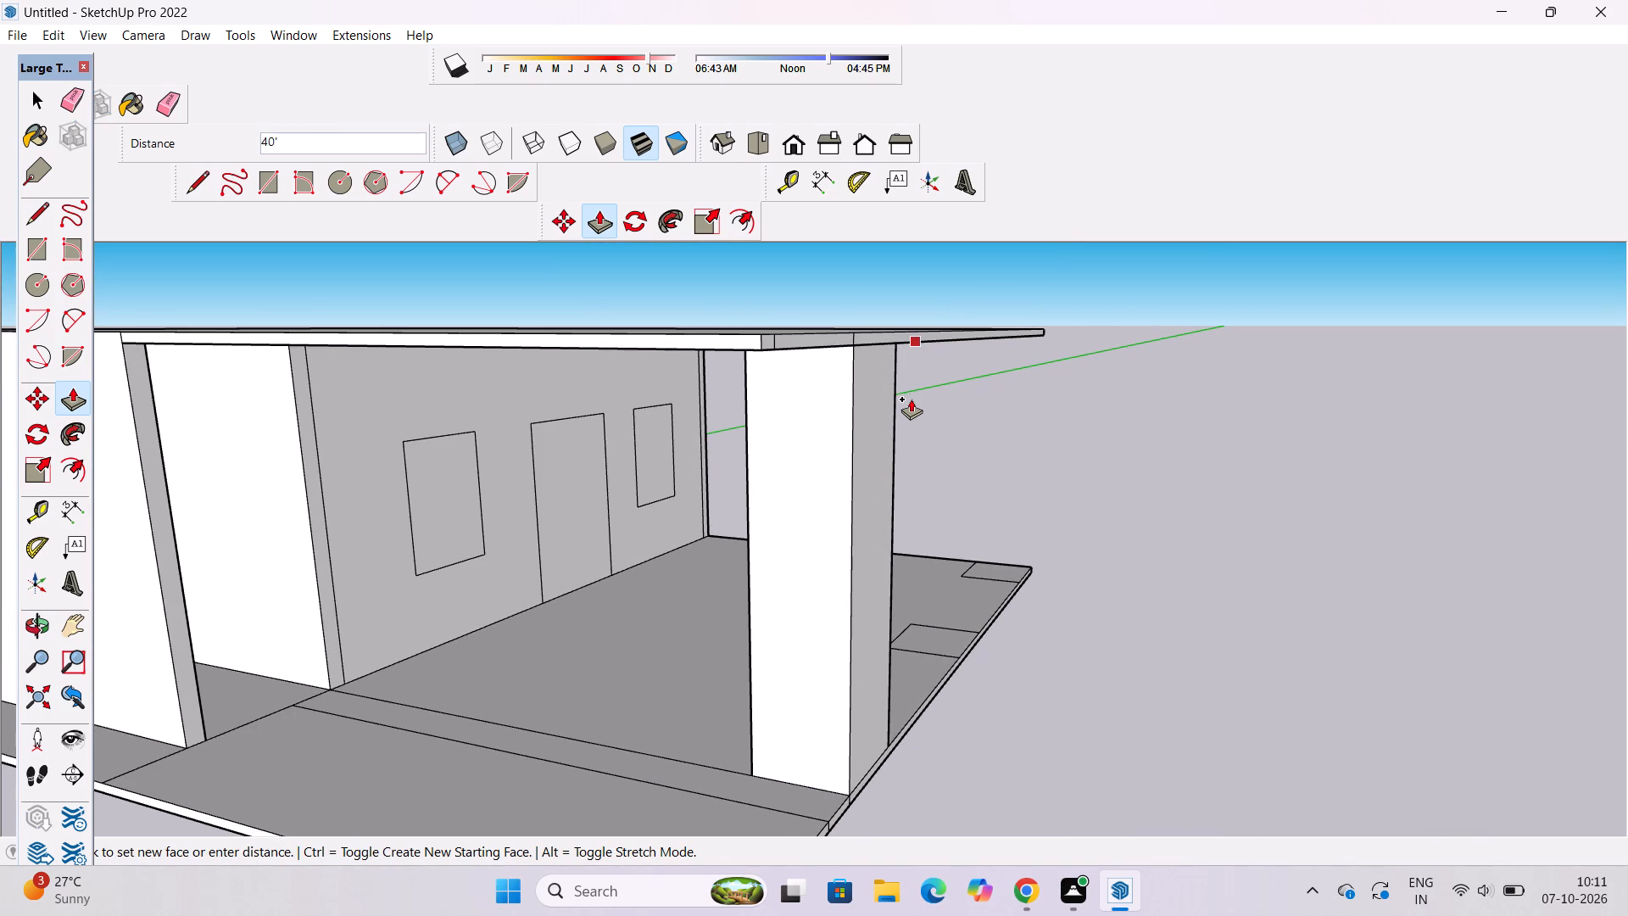
# Examine the column under the roof overhang and the whole building from several angles.
pyautogui.scroll(1, 910, 399)
pyautogui.scroll(-1, 910, 399)
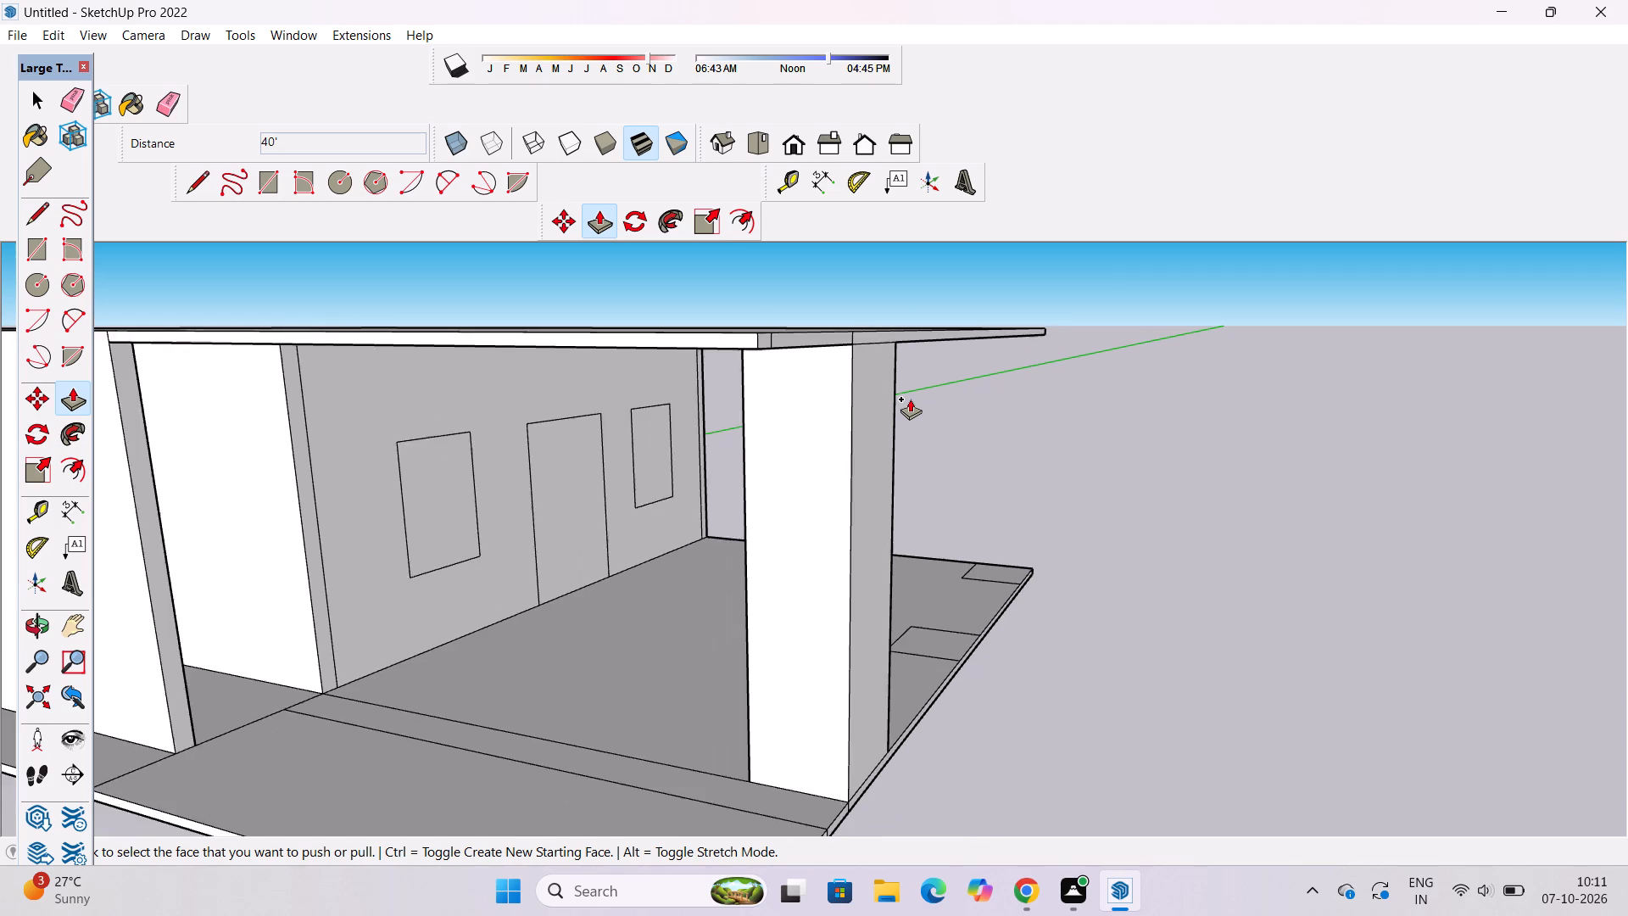
pyautogui.scroll(-1, 910, 399)
pyautogui.press('o')
pyautogui.moveTo(998, 519); pyautogui.dragTo(848, 591)
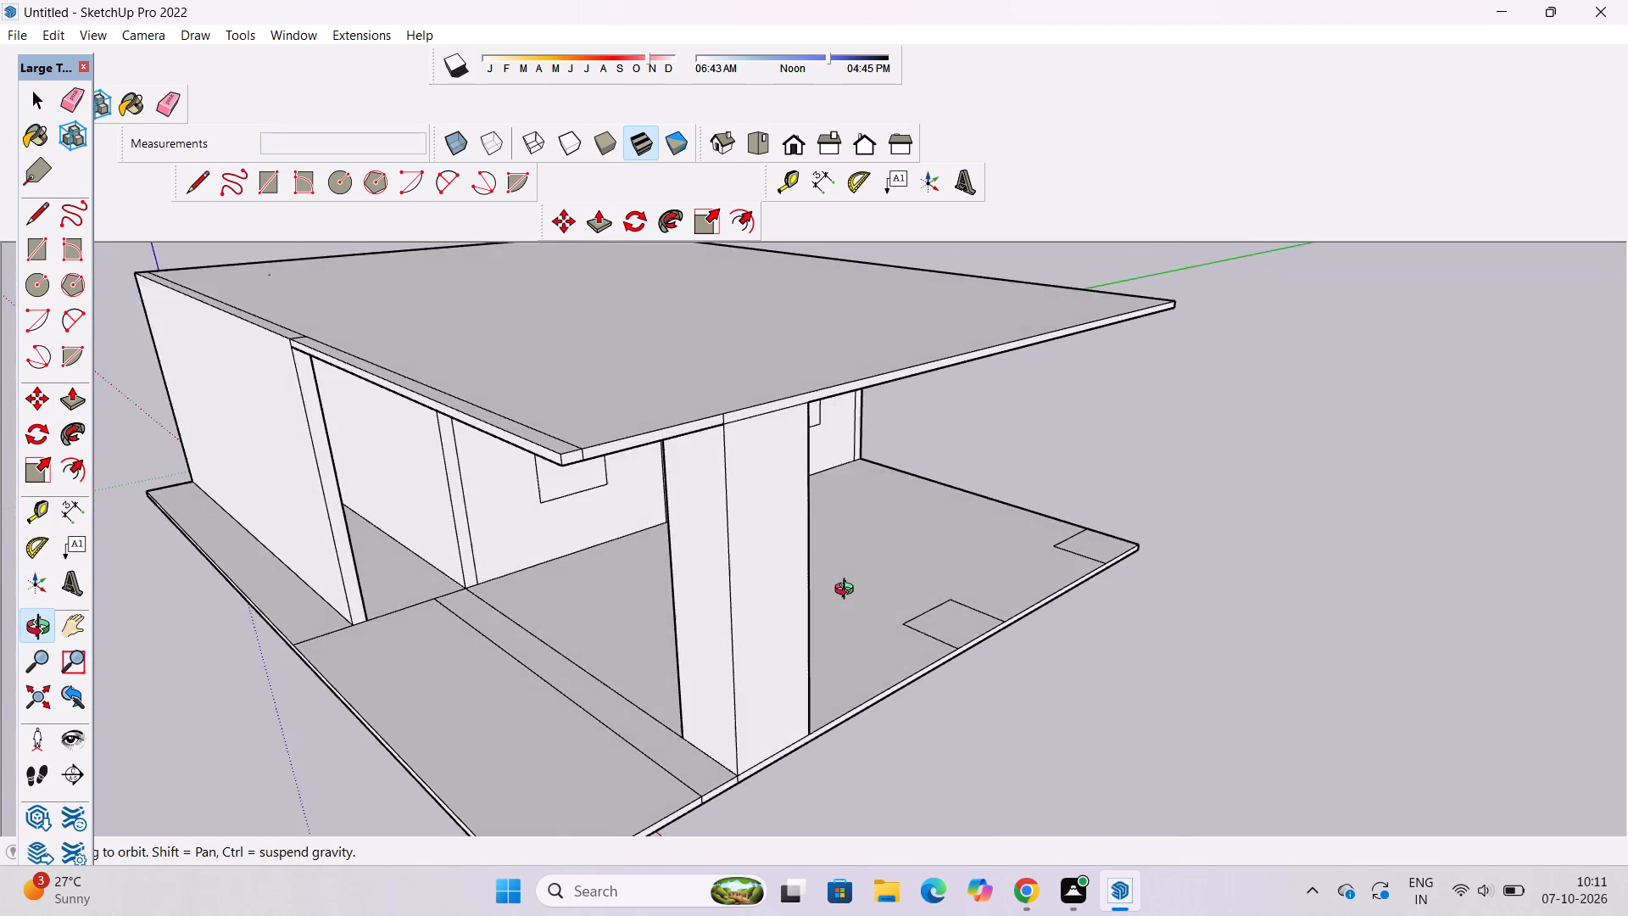
pyautogui.scroll(-4, 848, 591)
pyautogui.keyDown('shift'); pyautogui.moveTo(846, 611); pyautogui.dragTo(834, 529); pyautogui.keyUp('shift')
pyautogui.moveTo(840, 558); pyautogui.dragTo(1195, 590)
pyautogui.scroll(4, 948, 561)
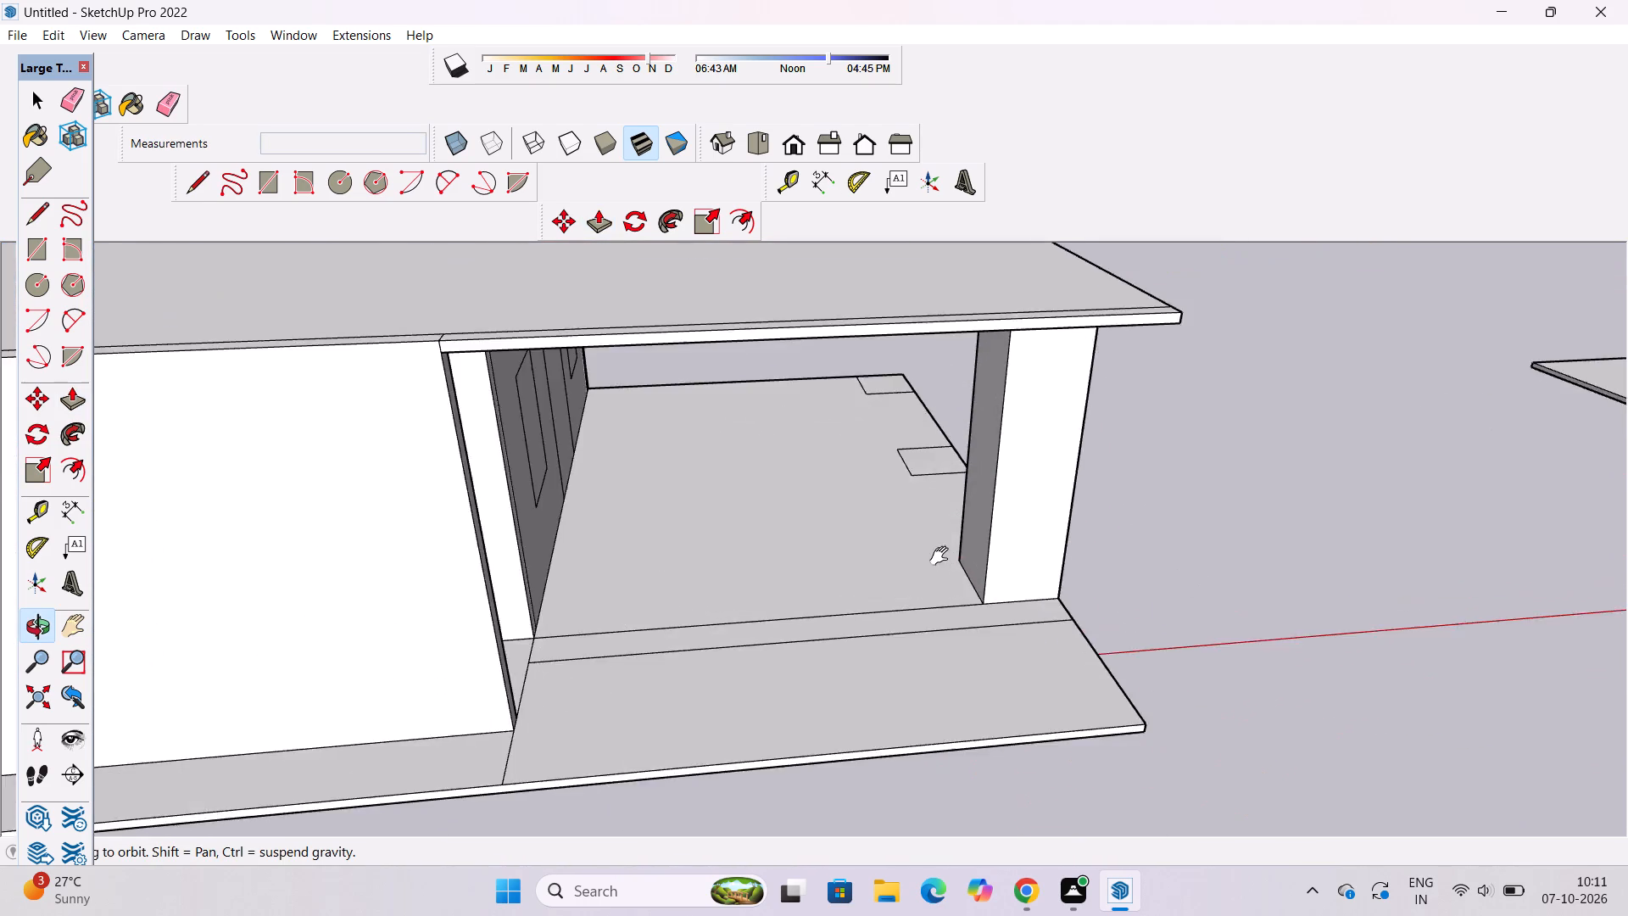
pyautogui.keyDown('shift'); pyautogui.moveTo(943, 556); pyautogui.dragTo(829, 645); pyautogui.keyUp('shift')
pyautogui.moveTo(1113, 555); pyautogui.dragTo(1017, 396)
pyautogui.scroll(-5, 1017, 396)
pyautogui.keyDown('shift'); pyautogui.moveTo(937, 449); pyautogui.dragTo(945, 463); pyautogui.keyUp('shift')
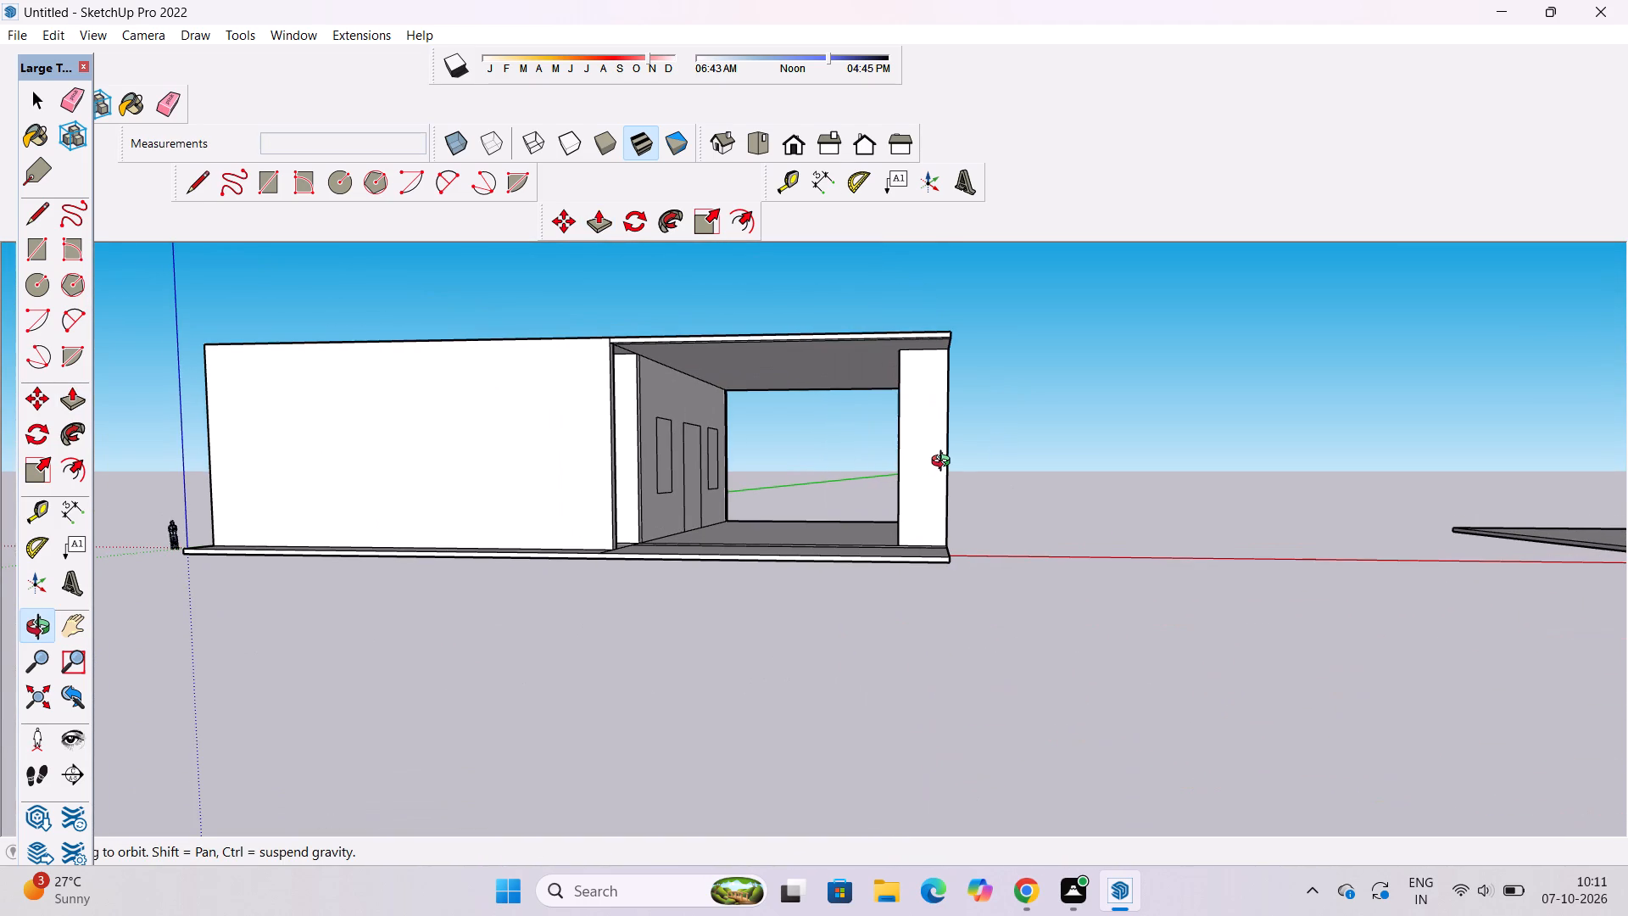
pyautogui.scroll(-6, 1001, 438)
pyautogui.moveTo(865, 492); pyautogui.dragTo(1091, 651)
pyautogui.scroll(4, 985, 464)
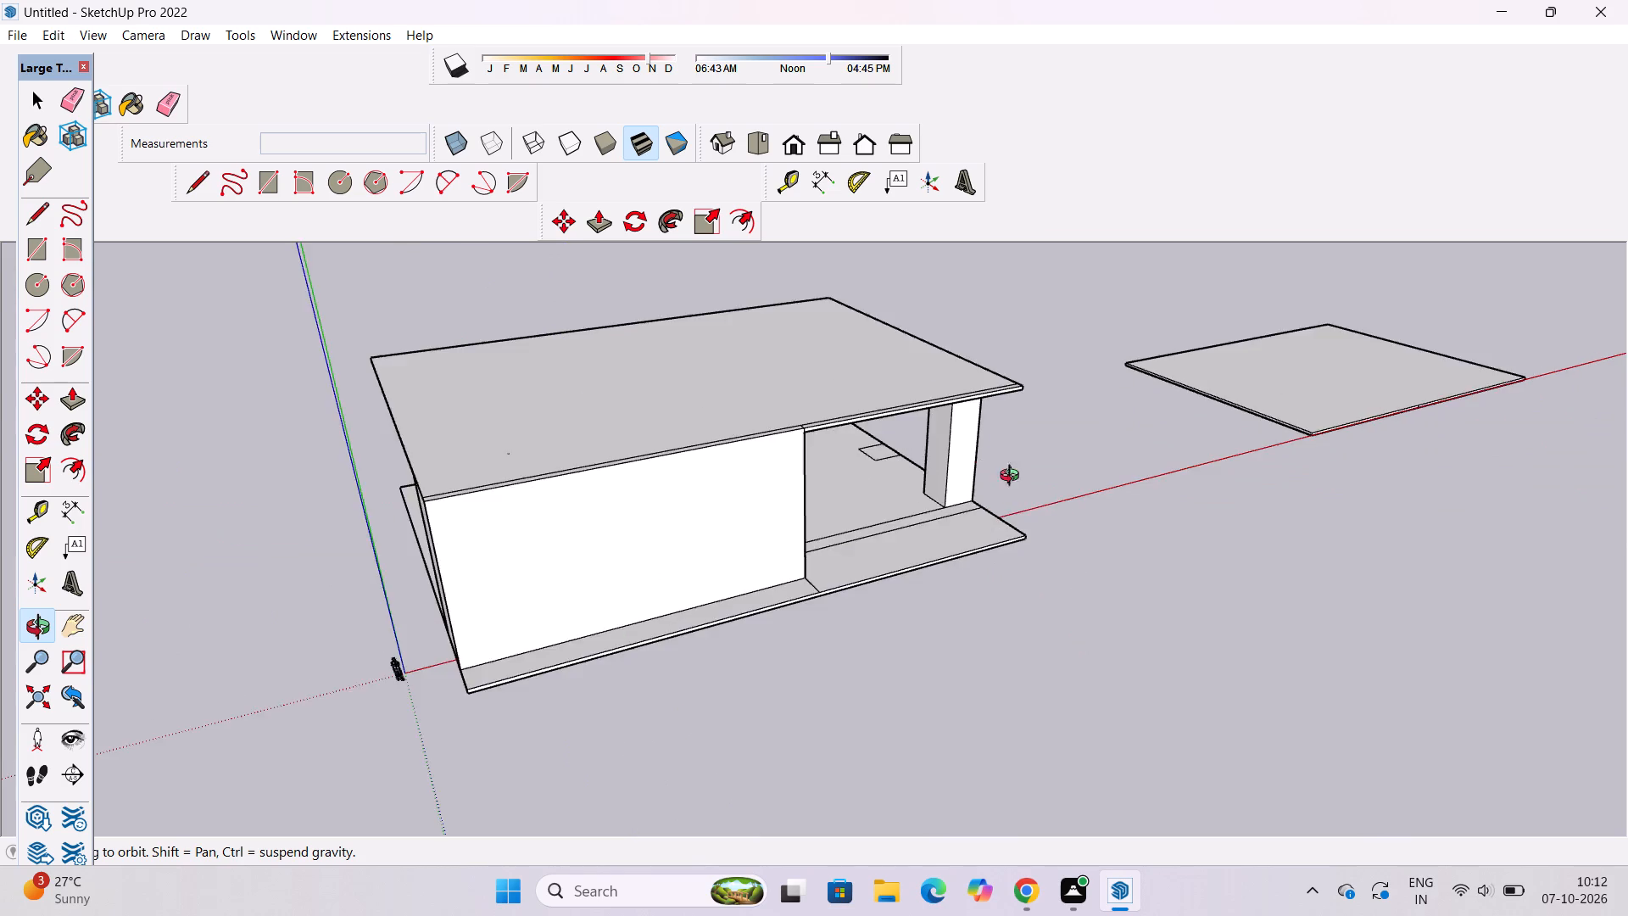
pyautogui.moveTo(1065, 508); pyautogui.dragTo(922, 508)
pyautogui.keyDown('shift'); pyautogui.moveTo(924, 507); pyautogui.dragTo(1181, 596); pyautogui.keyUp('shift')
pyautogui.moveTo(1247, 634); pyautogui.dragTo(1241, 511)
pyautogui.keyDown('shift'); pyautogui.moveTo(1341, 559); pyautogui.dragTo(1241, 547); pyautogui.keyUp('shift')
pyautogui.moveTo(1217, 552); pyautogui.dragTo(1114, 539)
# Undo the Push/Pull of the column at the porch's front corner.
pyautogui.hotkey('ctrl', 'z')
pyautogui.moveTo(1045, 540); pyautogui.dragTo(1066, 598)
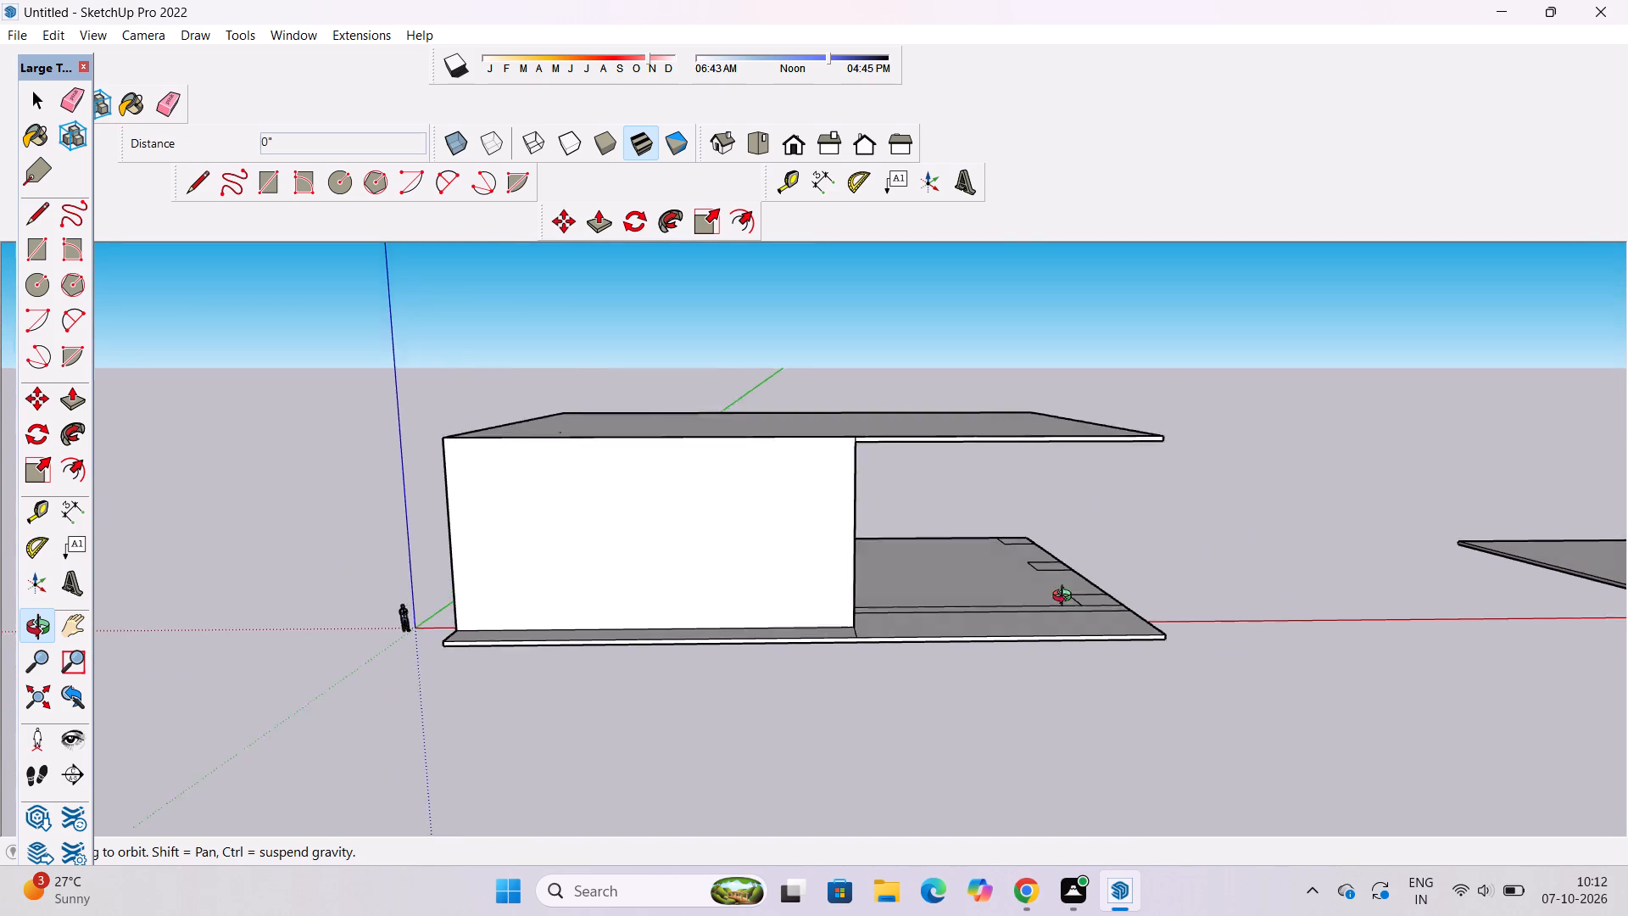
# Erase the edges of the two nearer squares along the floor slab's outer edge under the roof overhang.
pyautogui.moveTo(1066, 598); pyautogui.dragTo(1079, 659)
pyautogui.scroll(4, 1085, 609)
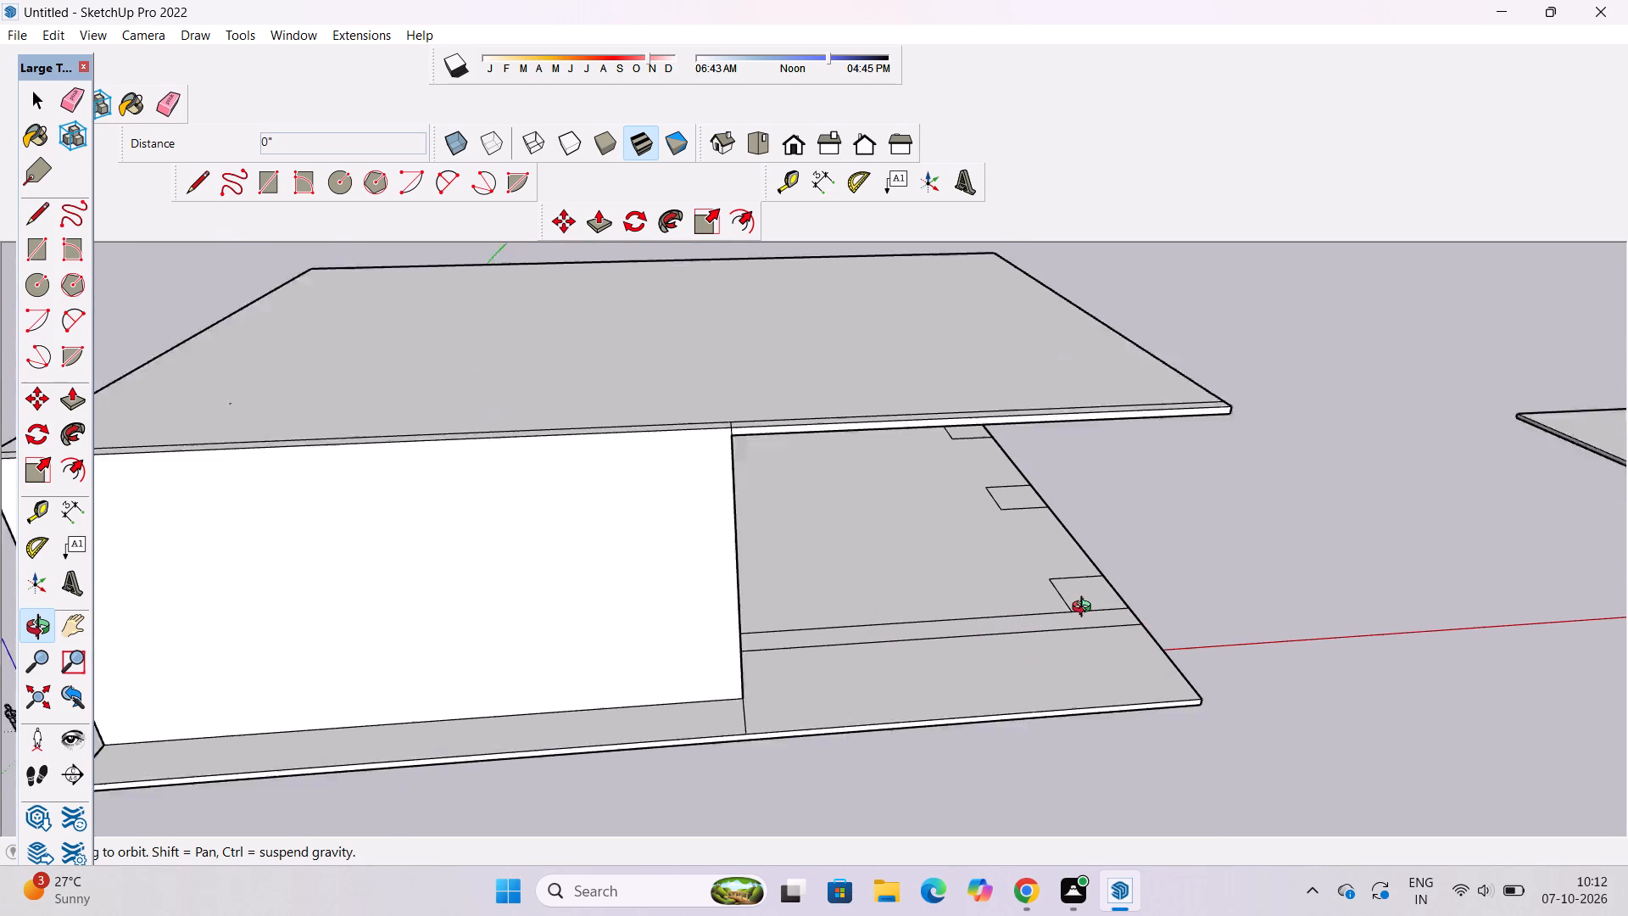
pyautogui.scroll(1, 1085, 609)
pyautogui.keyDown('shift'); pyautogui.moveTo(1085, 601); pyautogui.dragTo(1037, 575); pyautogui.keyUp('shift')
pyautogui.keyDown('shift'); pyautogui.moveTo(1037, 575); pyautogui.dragTo(1012, 627); pyautogui.keyUp('shift')
pyautogui.scroll(4, 1006, 626)
pyautogui.moveTo(1007, 622); pyautogui.dragTo(979, 620)
pyautogui.moveTo(979, 620); pyautogui.dragTo(972, 663)
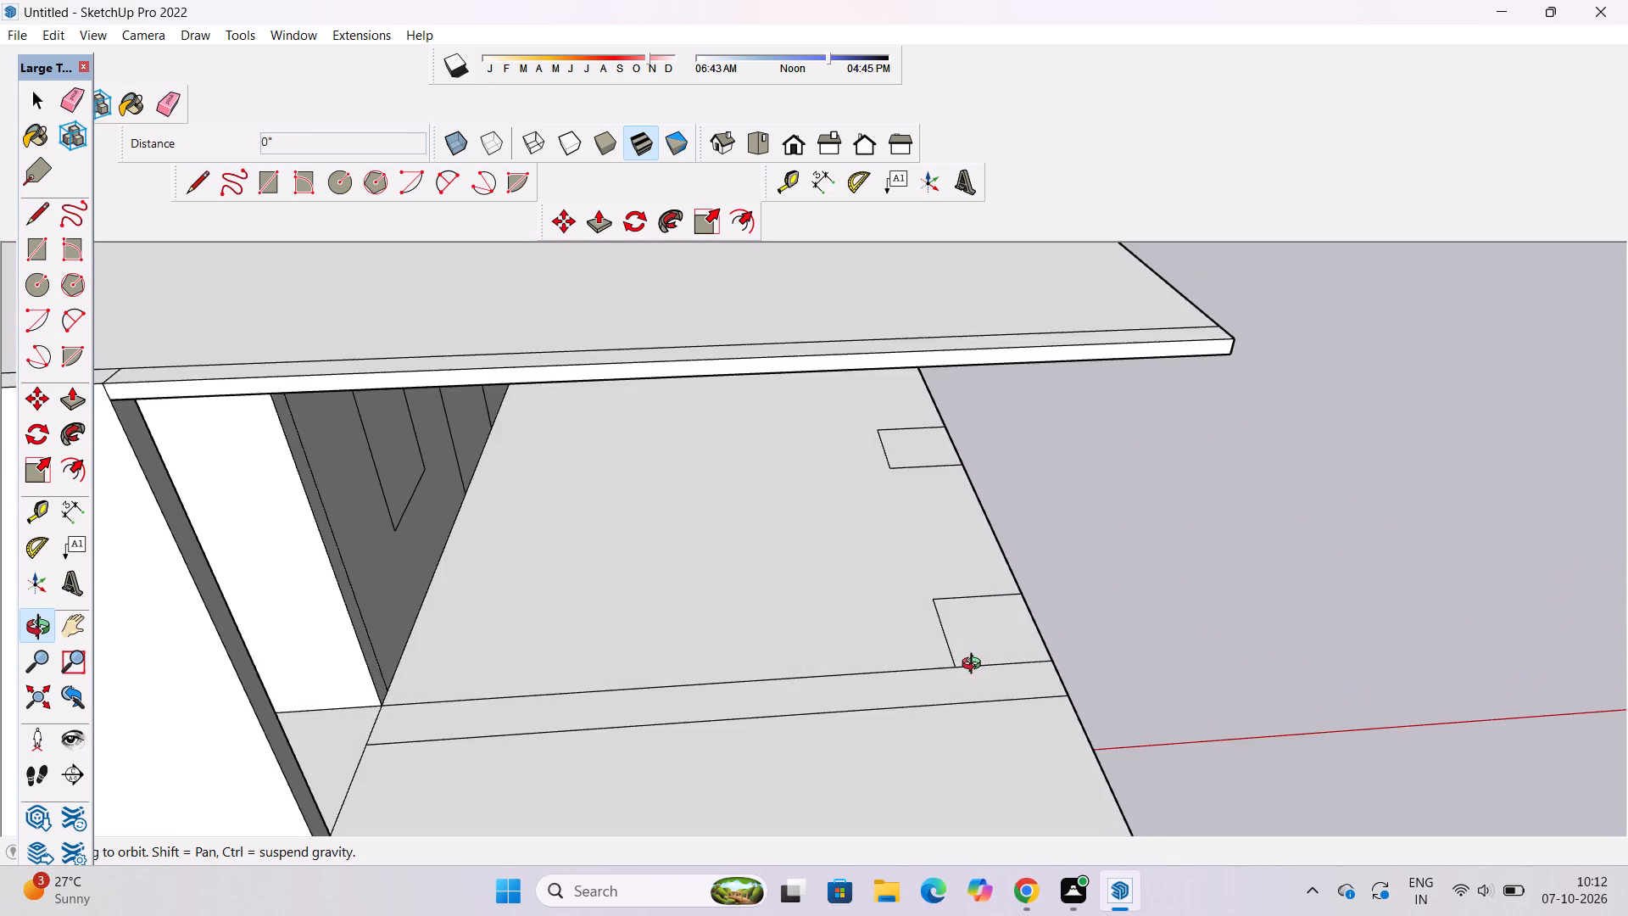
pyautogui.scroll(3, 976, 666)
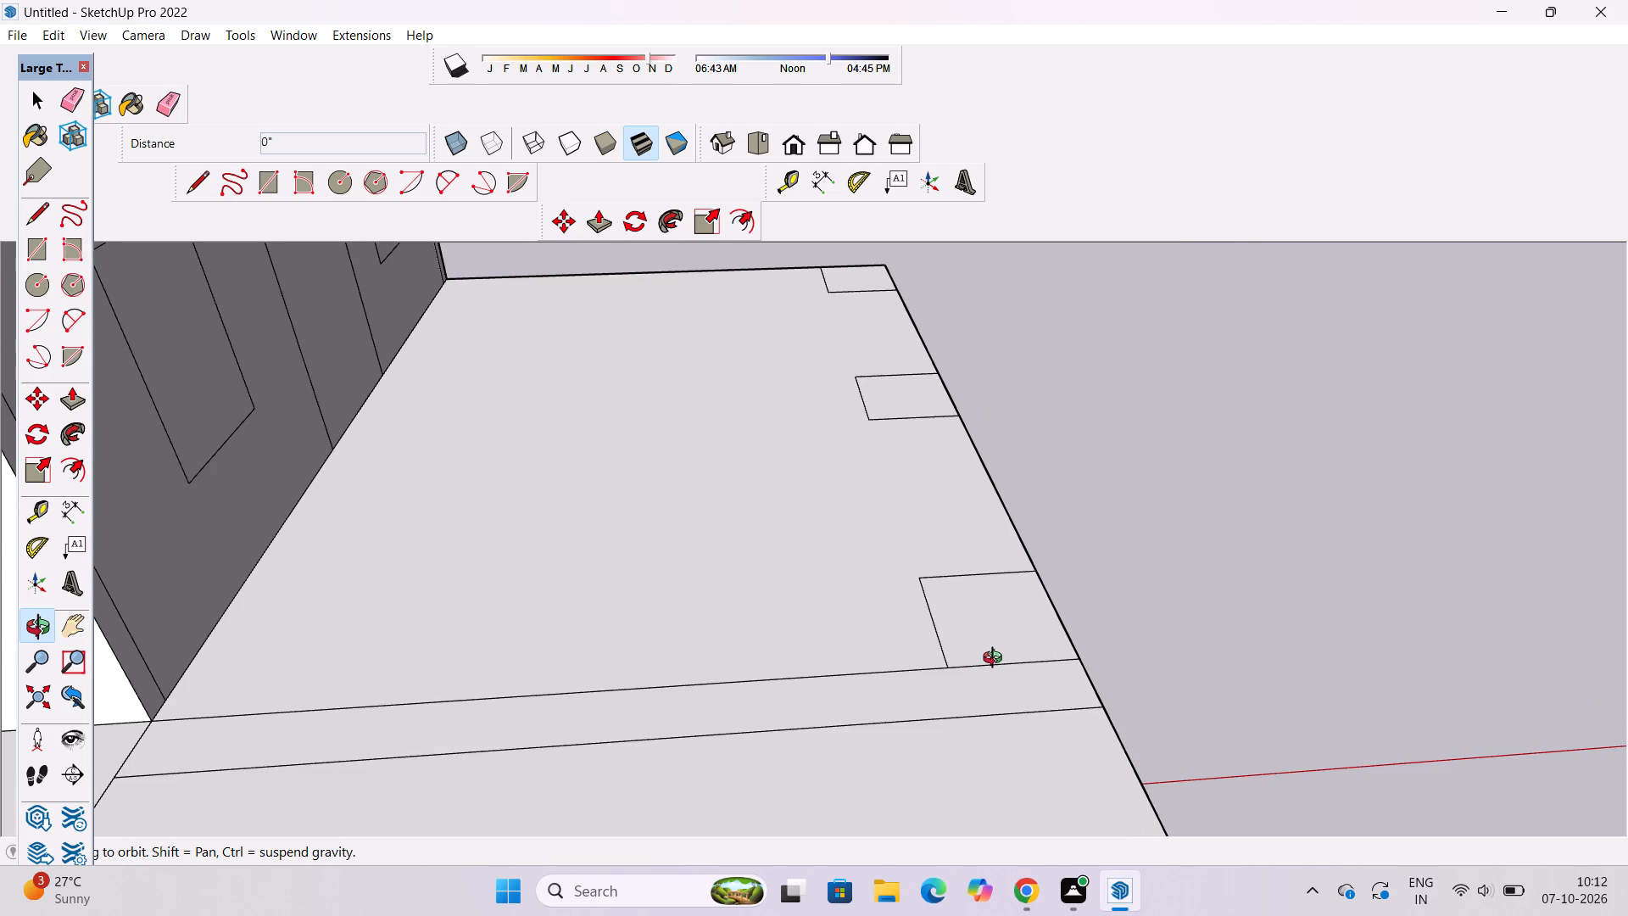
pyautogui.scroll(2, 1002, 651)
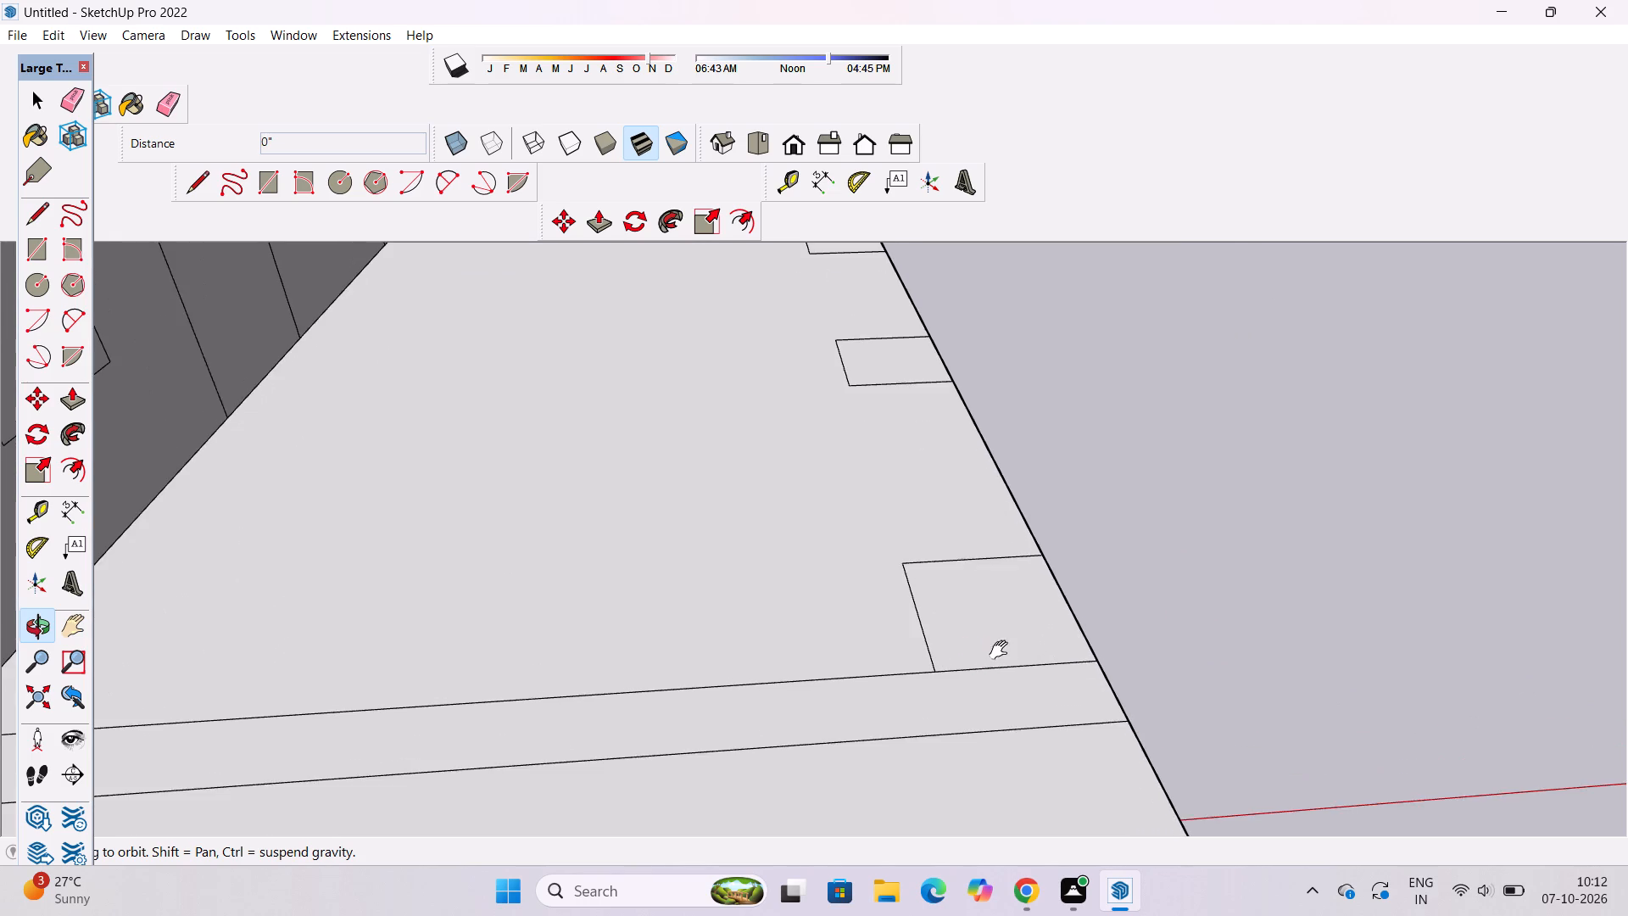
pyautogui.keyDown('shift'); pyautogui.moveTo(1002, 651); pyautogui.dragTo(992, 661); pyautogui.keyUp('shift')
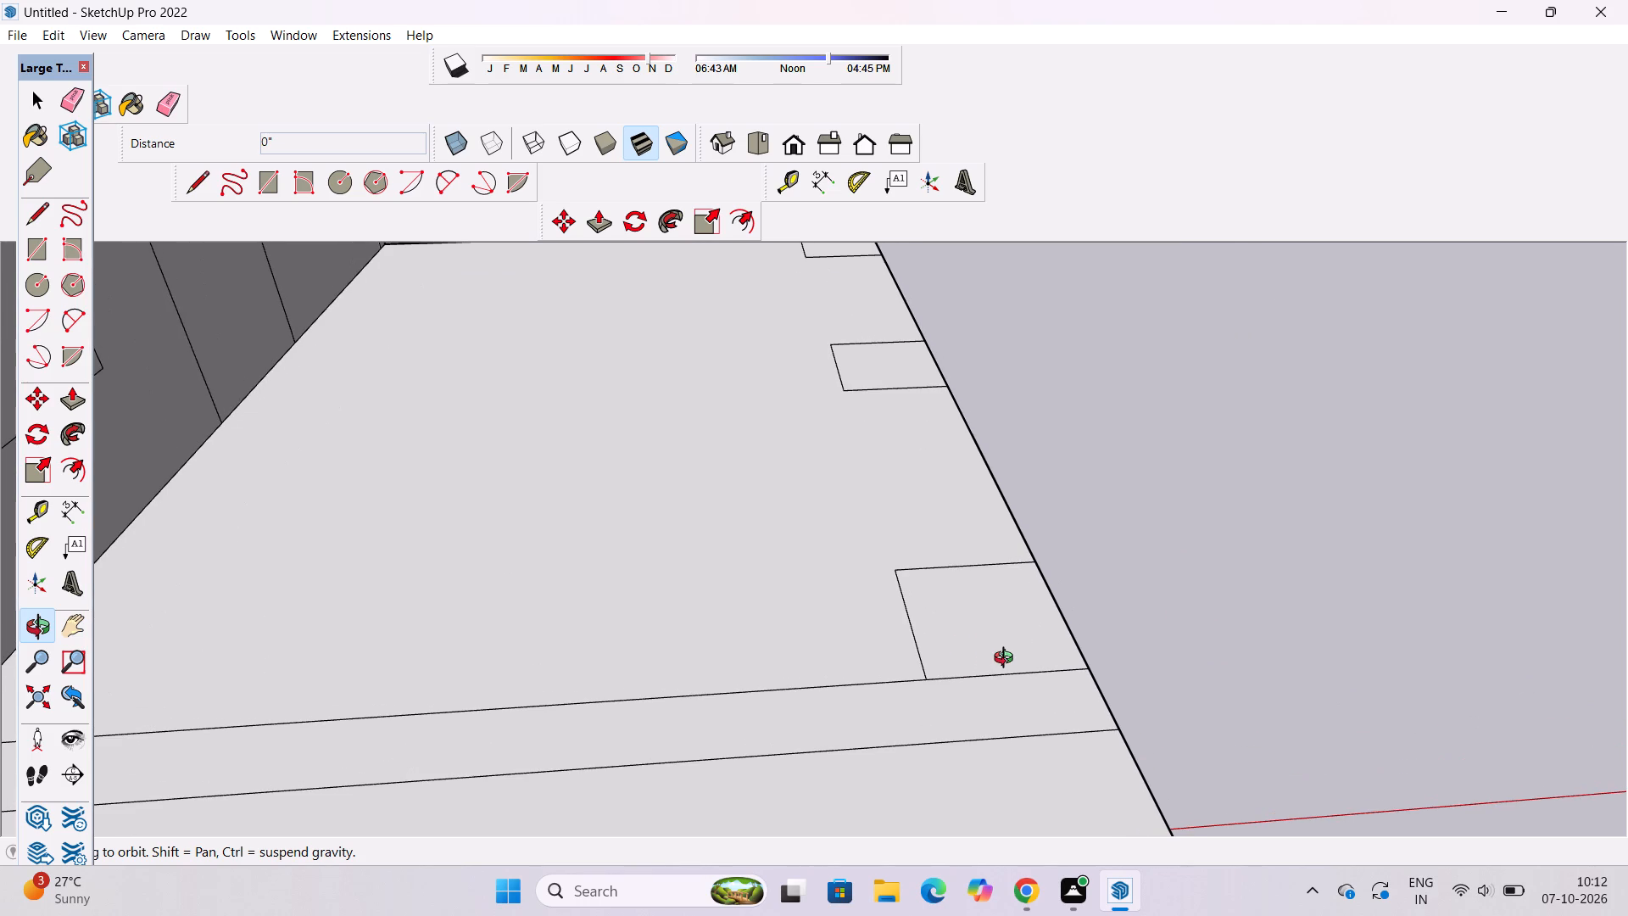
pyautogui.scroll(1, 1008, 661)
pyautogui.keyDown('shift'); pyautogui.moveTo(1006, 654); pyautogui.dragTo(977, 621); pyautogui.keyUp('shift')
pyautogui.scroll(-3, 970, 613)
pyautogui.moveTo(970, 612); pyautogui.dragTo(972, 637)
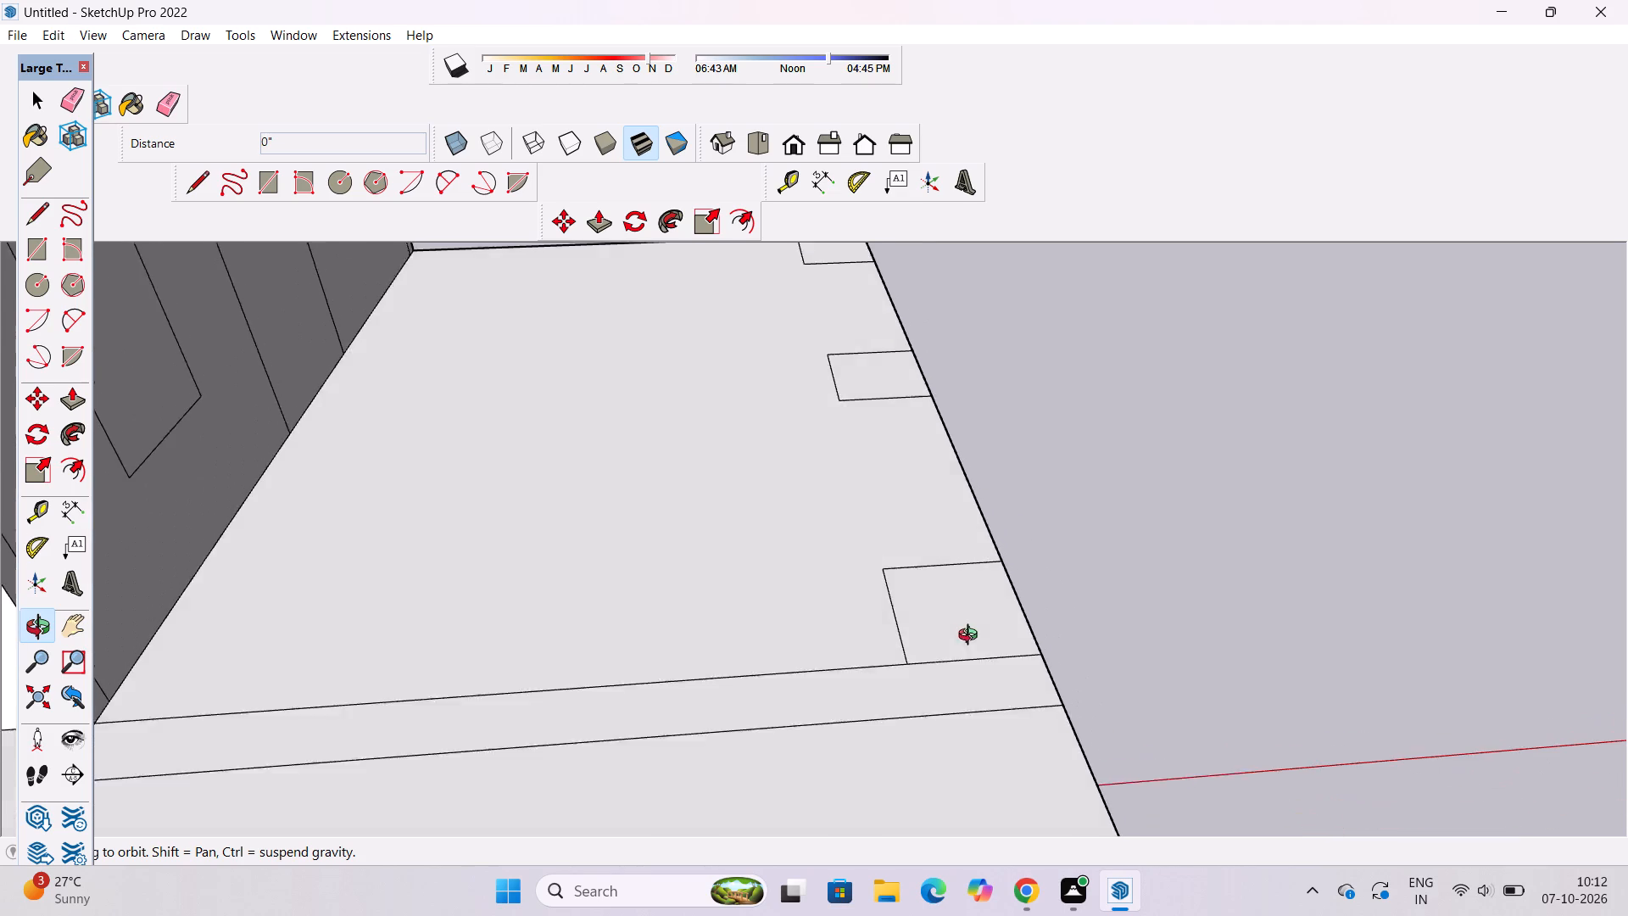
pyautogui.moveTo(972, 637); pyautogui.dragTo(981, 653)
pyautogui.press('e')
pyautogui.moveTo(951, 539); pyautogui.dragTo(923, 612)
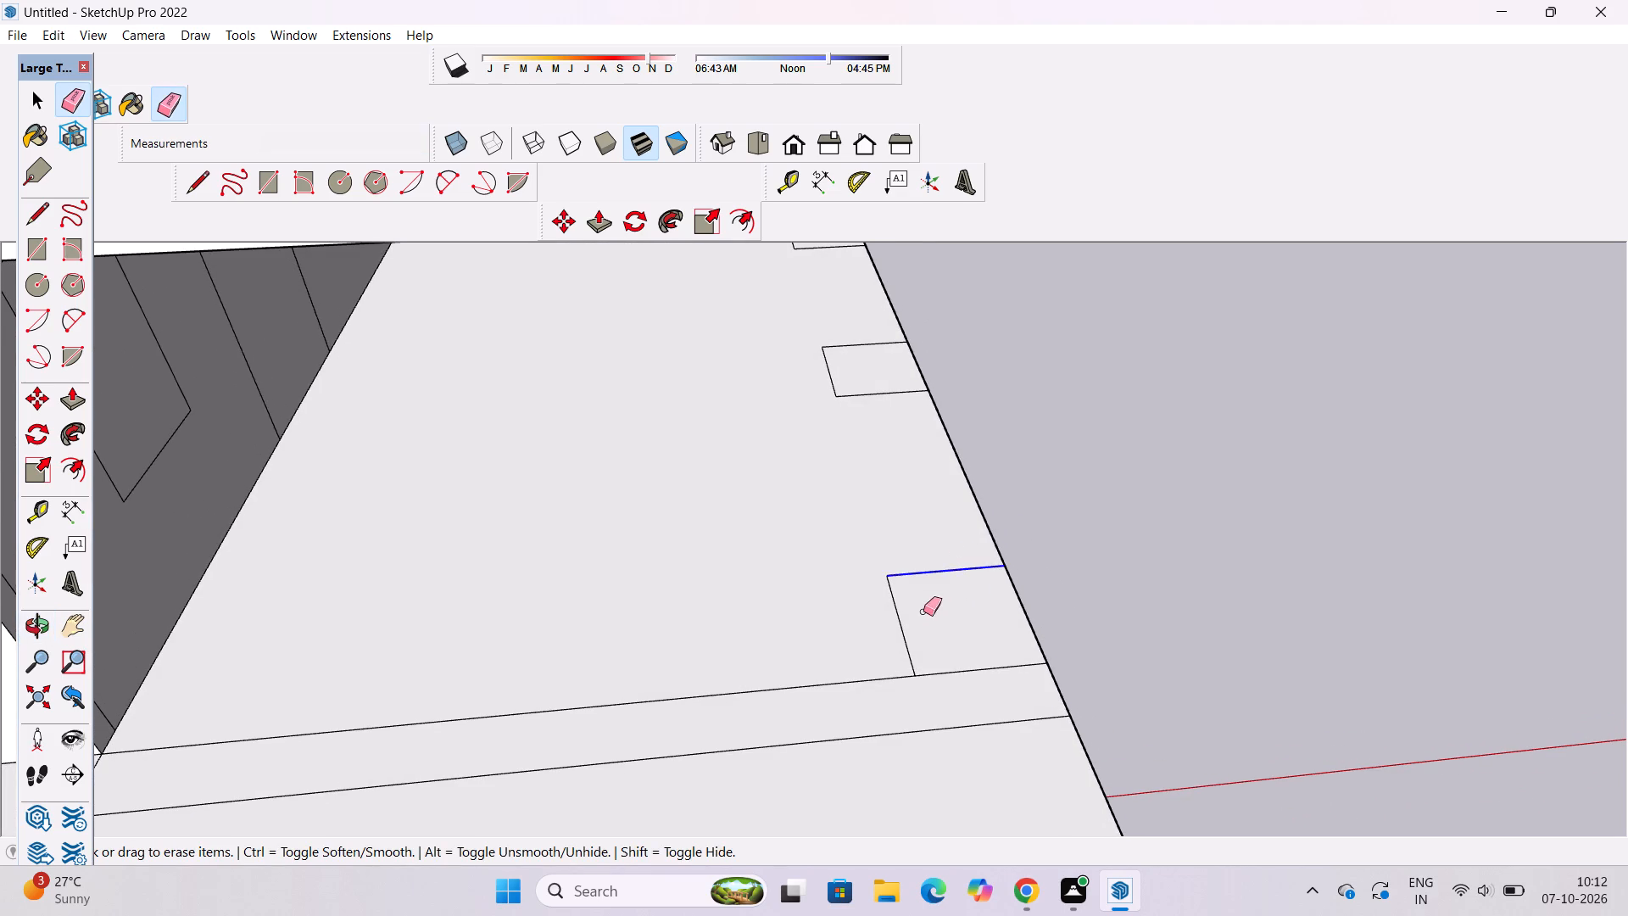
pyautogui.moveTo(923, 612); pyautogui.dragTo(884, 644)
pyautogui.scroll(-6, 884, 619)
pyautogui.scroll(6, 900, 594)
pyautogui.moveTo(838, 322); pyautogui.dragTo(838, 356)
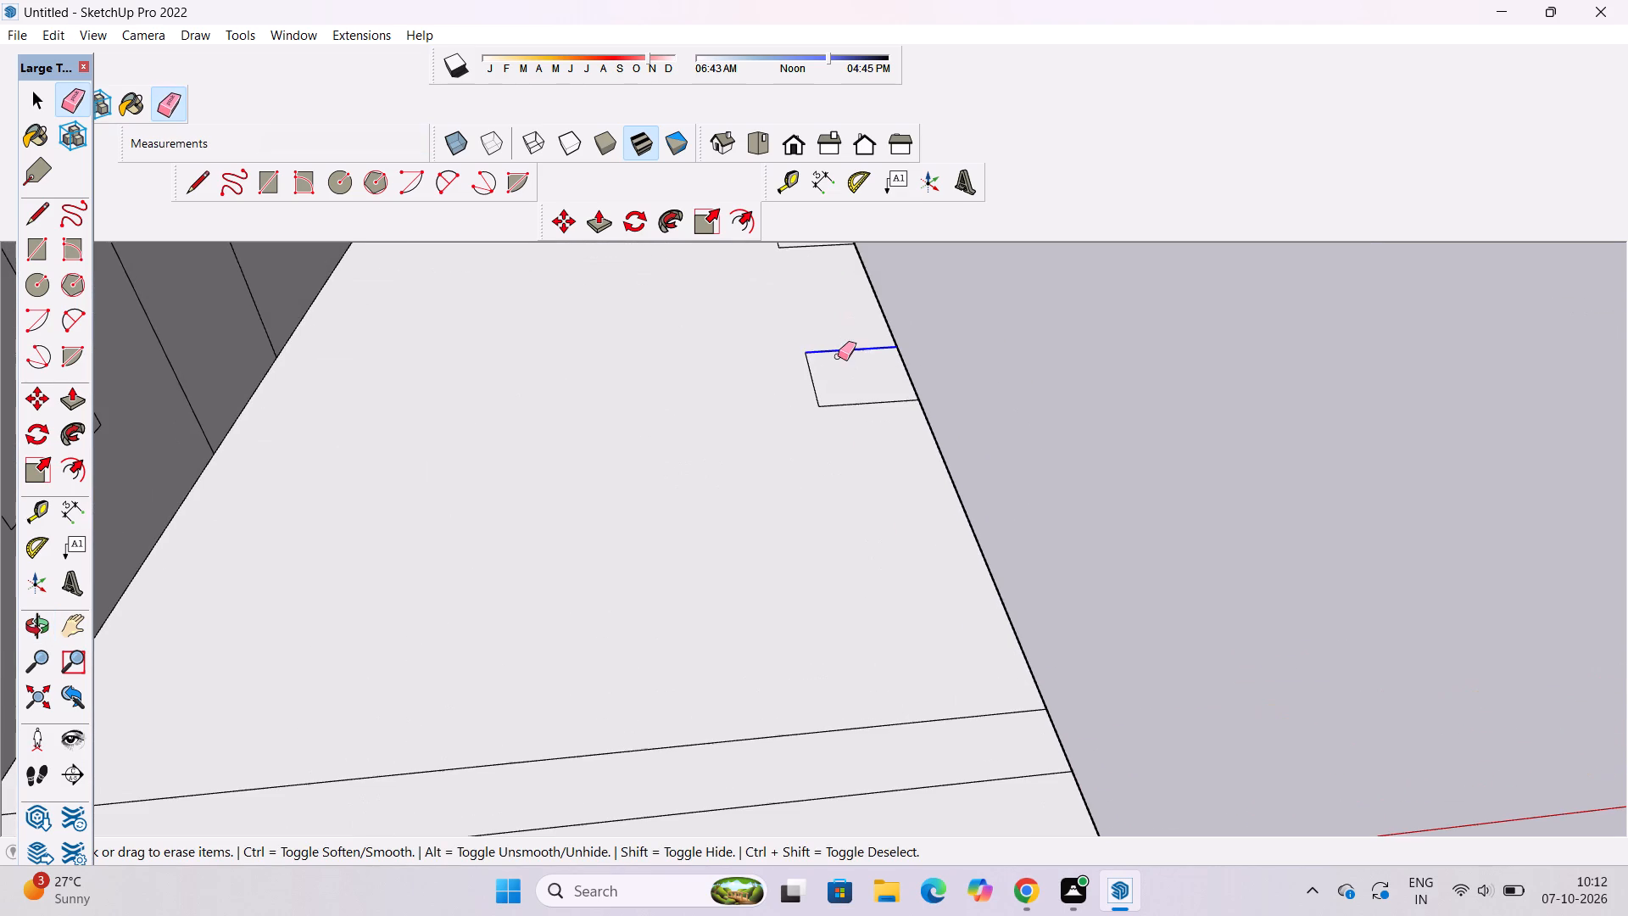
pyautogui.moveTo(838, 356); pyautogui.dragTo(838, 359)
pyautogui.moveTo(811, 327); pyautogui.dragTo(845, 405)
# Erase the remaining square at the far outer corner of the floor slab.
pyautogui.press('o')
pyautogui.scroll(-6, 878, 455)
pyautogui.moveTo(961, 517); pyautogui.dragTo(912, 420)
pyautogui.press('e')
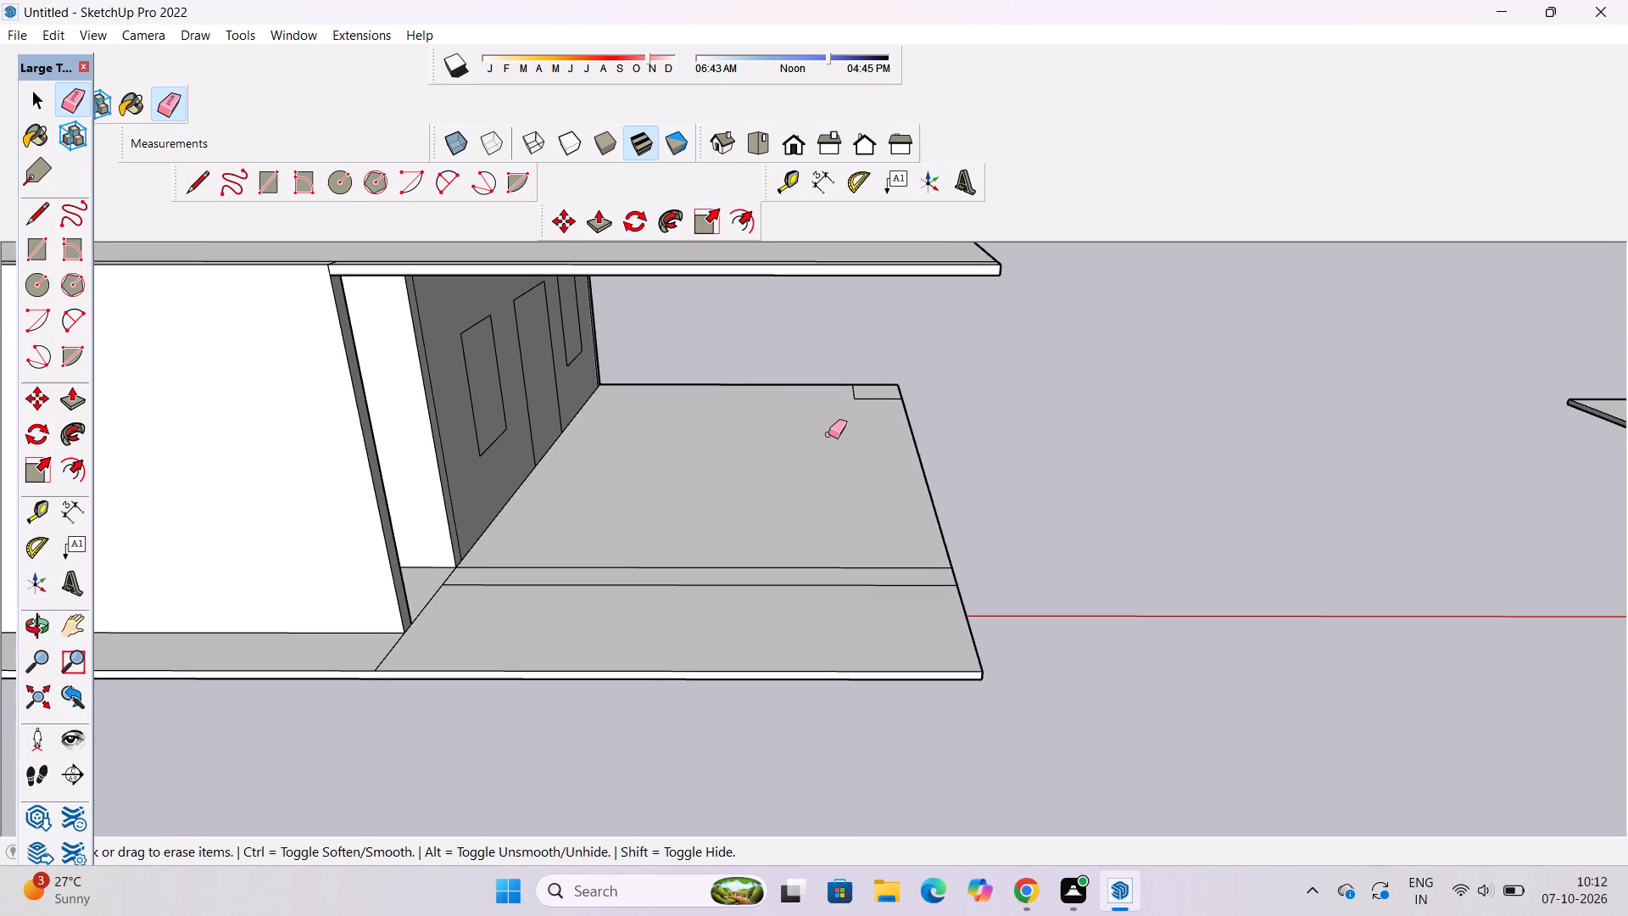
pyautogui.scroll(10, 828, 434)
pyautogui.click(872, 345)
pyautogui.click(881, 367)
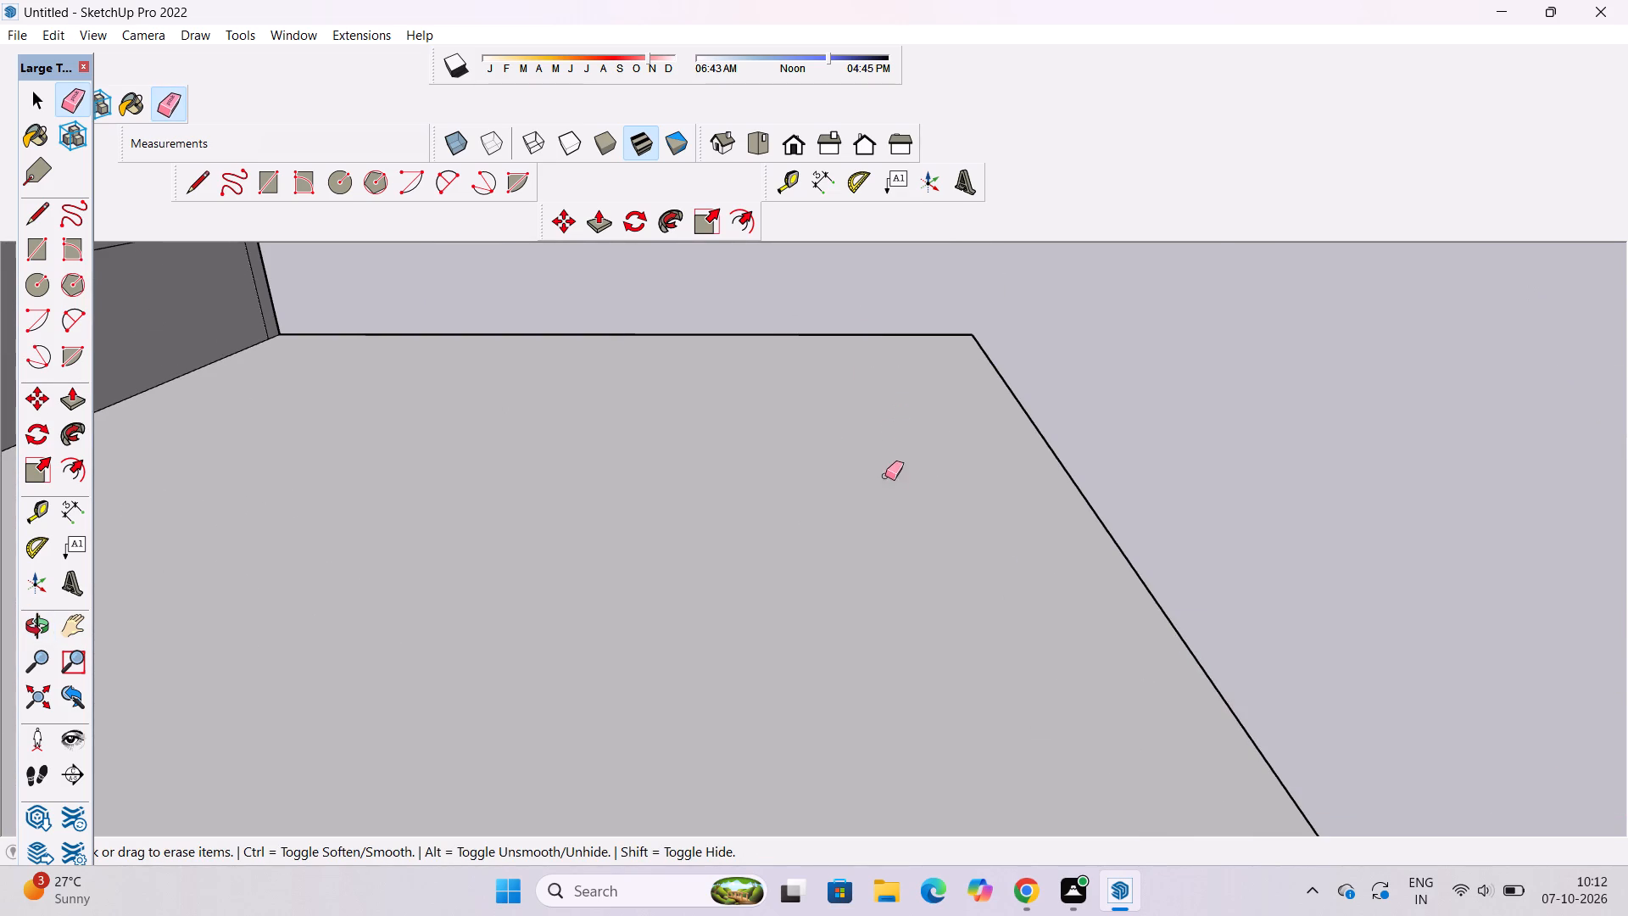
pyautogui.write('n')
pyautogui.press('space')
# Draw a rectangle 9' by about 6' 7" on the floor slab, starting where the inner strip line meets the outer edge.
pyautogui.press('o')
pyautogui.scroll(-10, 887, 486)
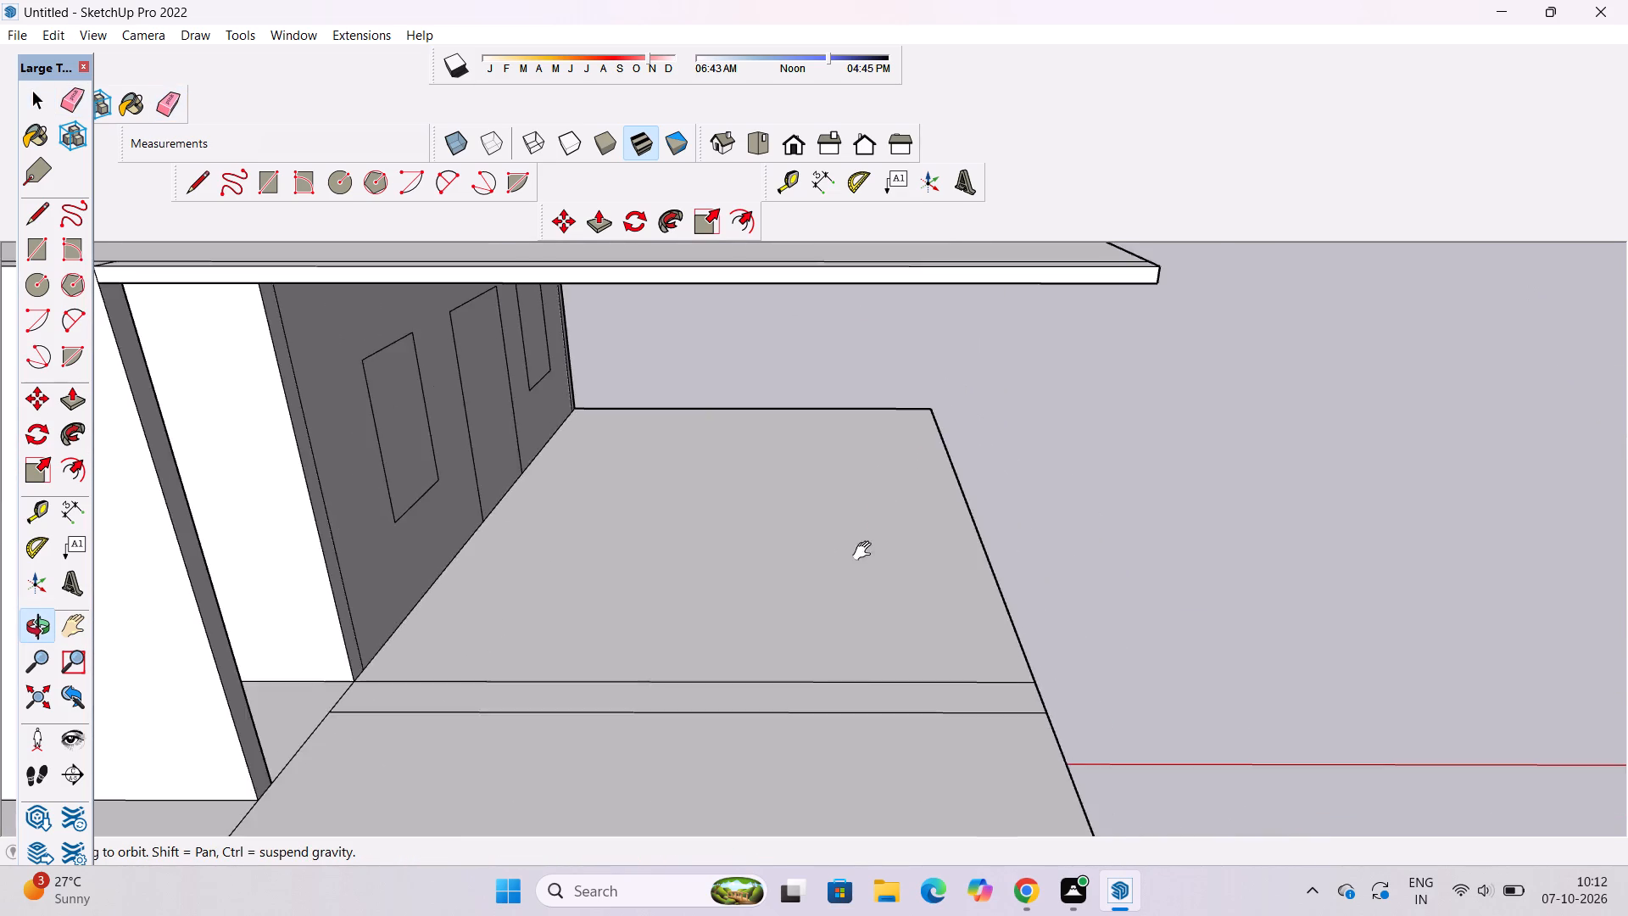
pyautogui.keyDown('shift'); pyautogui.moveTo(865, 550); pyautogui.dragTo(878, 482); pyautogui.keyUp('shift')
pyautogui.moveTo(882, 492); pyautogui.dragTo(887, 527)
pyautogui.keyDown('shift'); pyautogui.moveTo(891, 533); pyautogui.dragTo(887, 471); pyautogui.keyUp('shift')
pyautogui.moveTo(889, 494); pyautogui.dragTo(897, 537)
pyautogui.scroll(1, 909, 557)
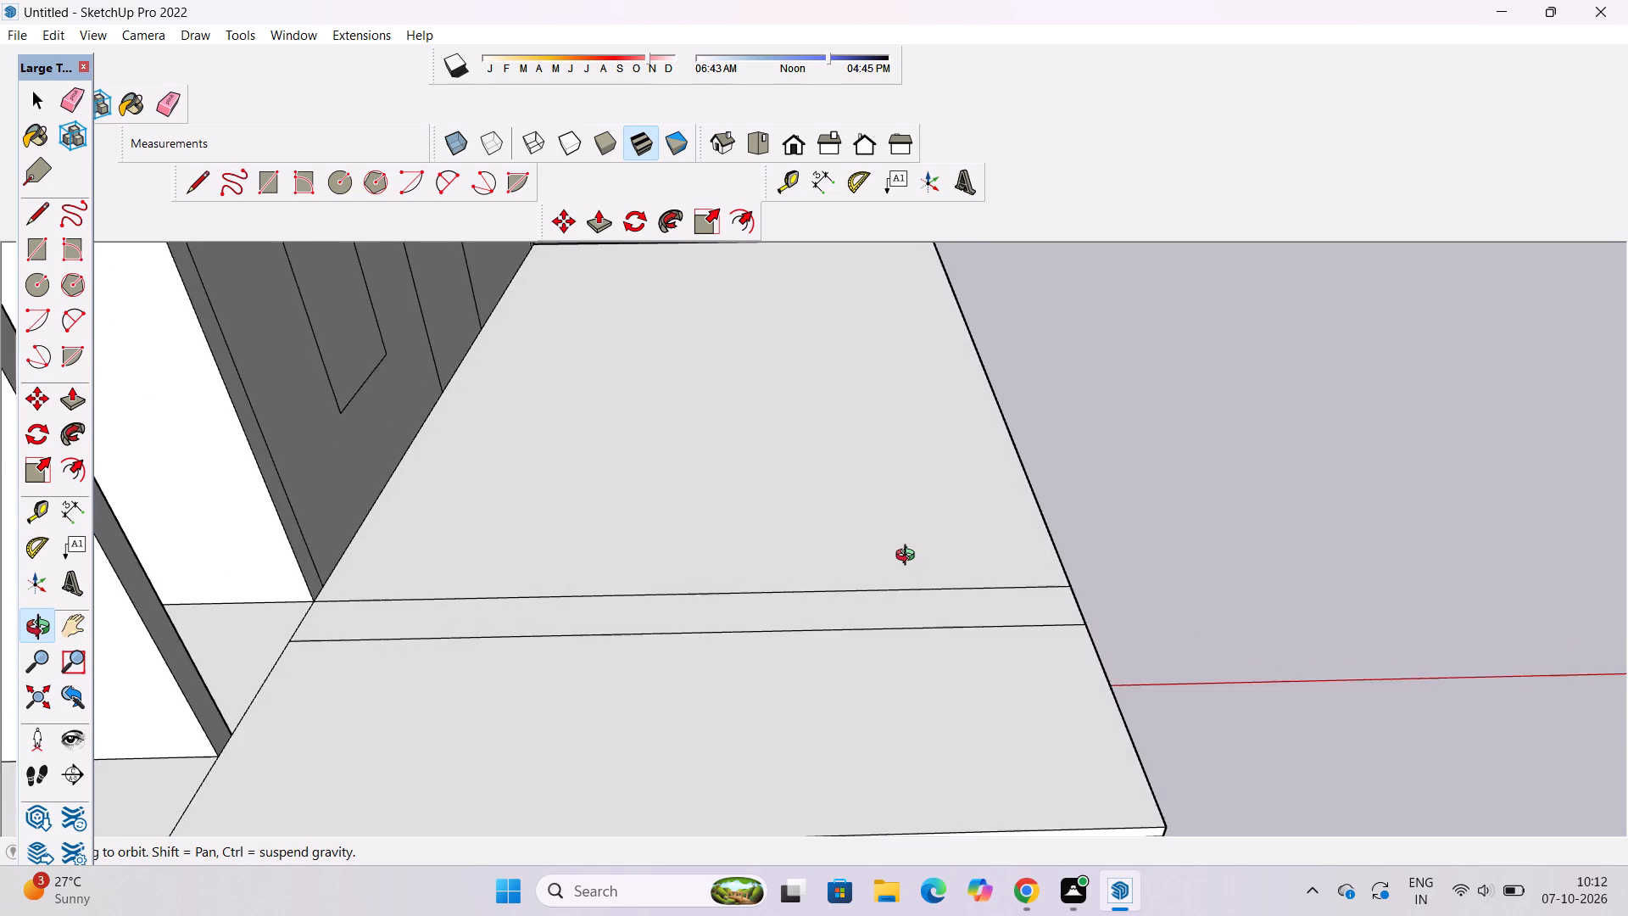
pyautogui.keyDown('shift'); pyautogui.moveTo(909, 557); pyautogui.dragTo(868, 543); pyautogui.keyUp('shift')
pyautogui.moveTo(863, 538); pyautogui.dragTo(907, 576)
pyautogui.scroll(-4, 908, 577)
pyautogui.moveTo(956, 580); pyautogui.dragTo(904, 588)
pyautogui.keyDown('shift'); pyautogui.moveTo(904, 588); pyautogui.dragTo(917, 611); pyautogui.keyUp('shift')
pyautogui.moveTo(917, 614); pyautogui.dragTo(961, 649)
pyautogui.keyDown('shift'); pyautogui.moveTo(961, 651); pyautogui.dragTo(959, 584); pyautogui.keyUp('shift')
pyautogui.press('t')
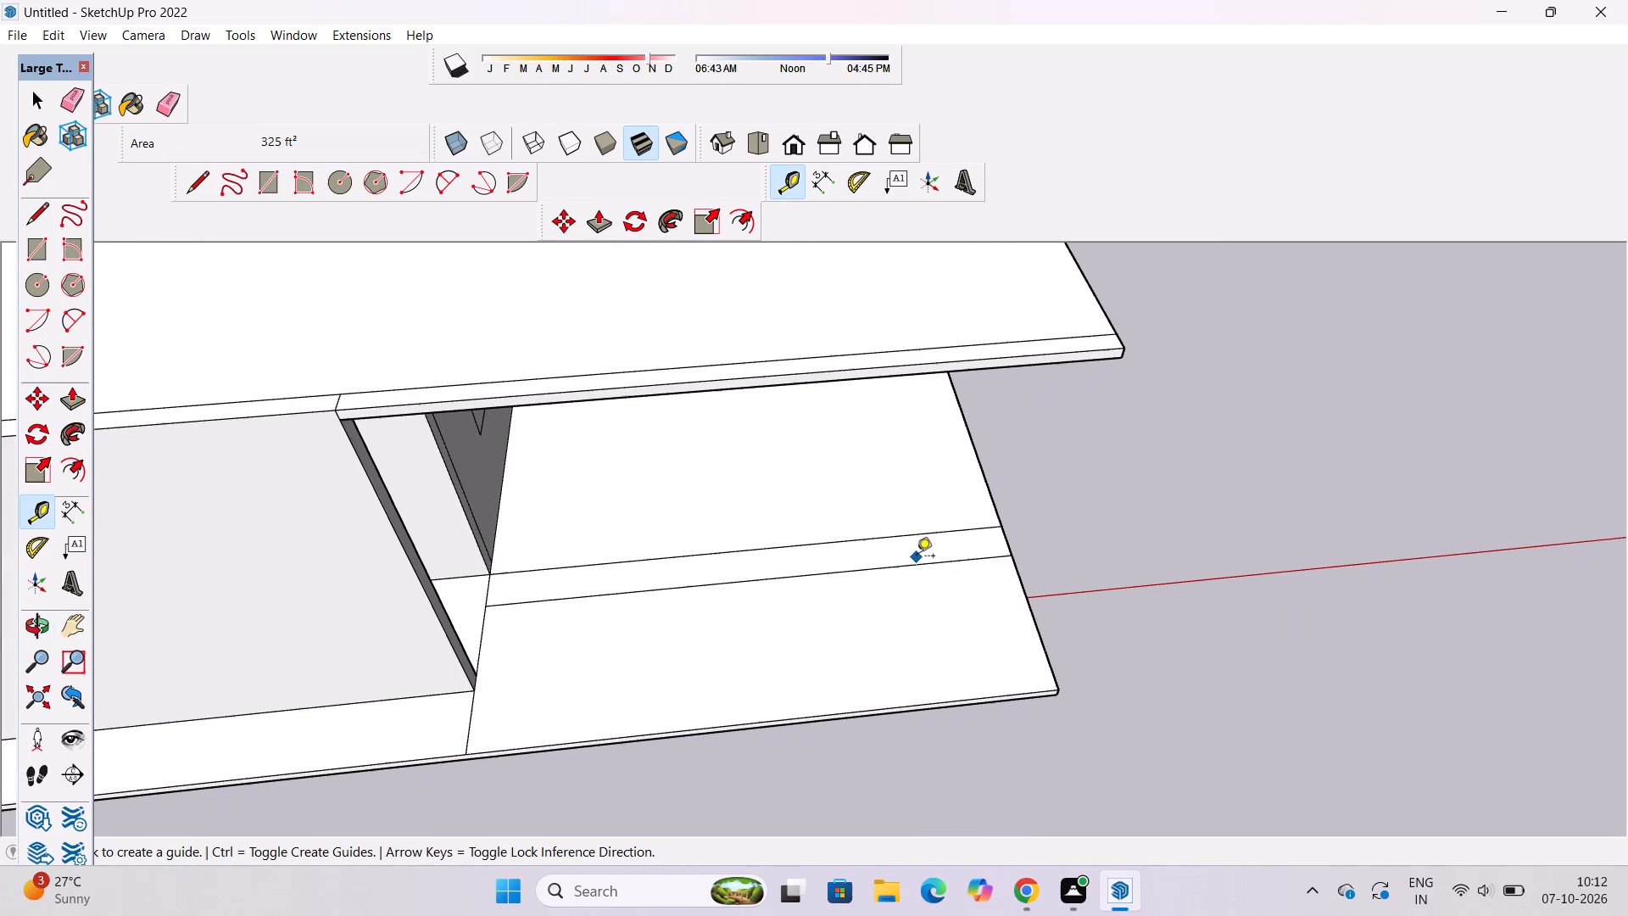
pyautogui.press('r')
pyautogui.click(997, 527)
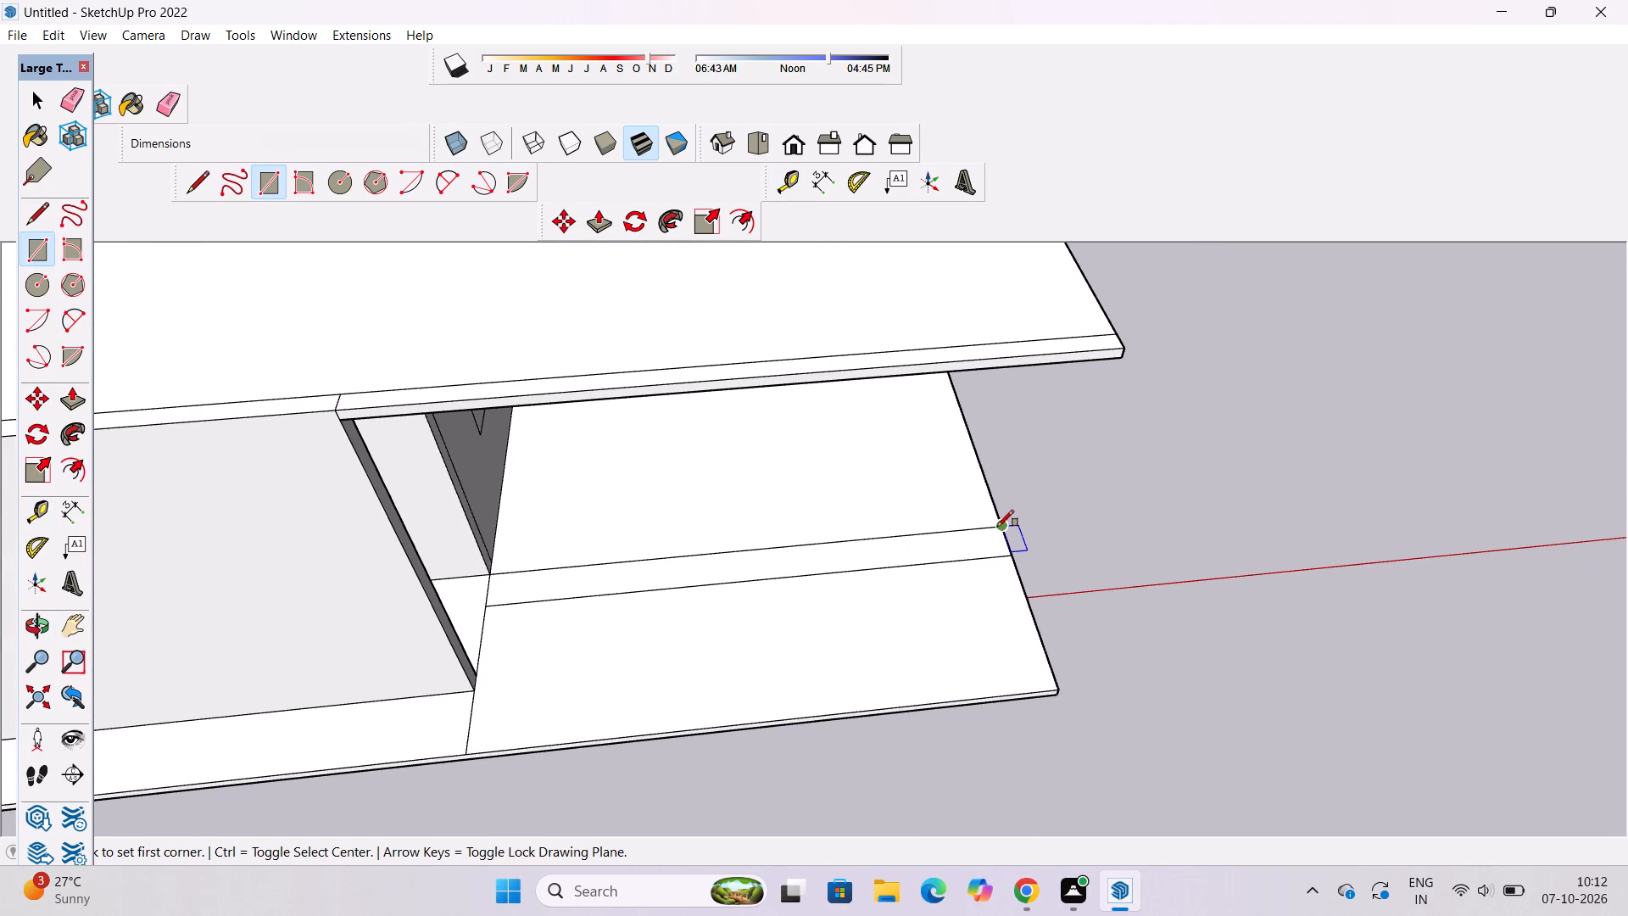
pyautogui.scroll(3, 997, 527)
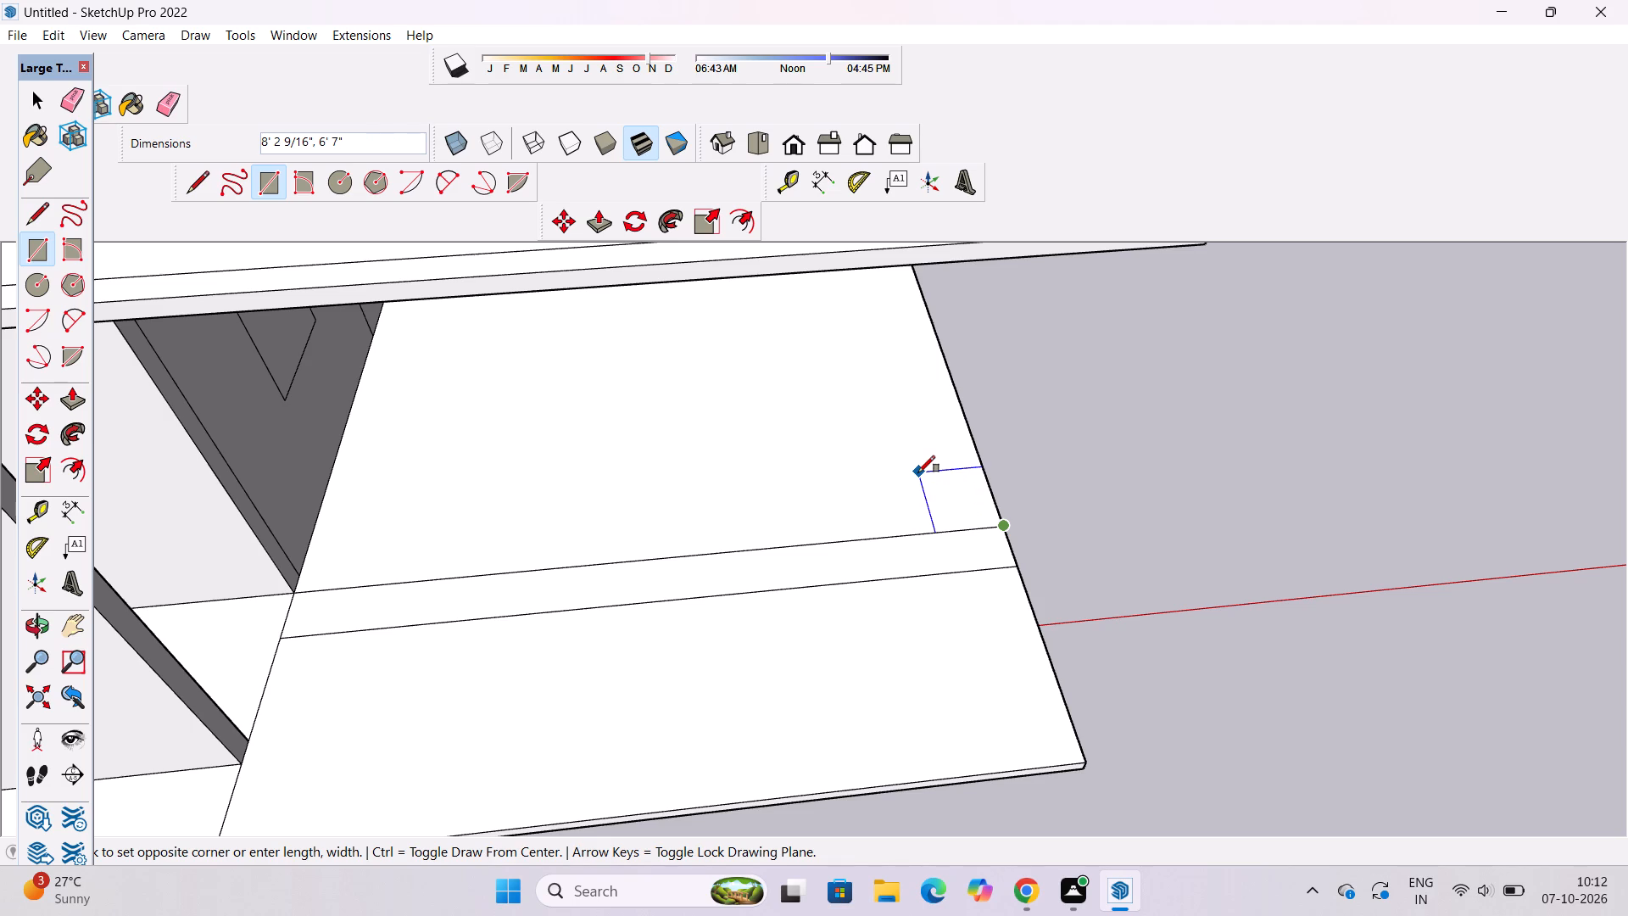
pyautogui.write("9'")
pyautogui.press('Return')
pyautogui.press('space')
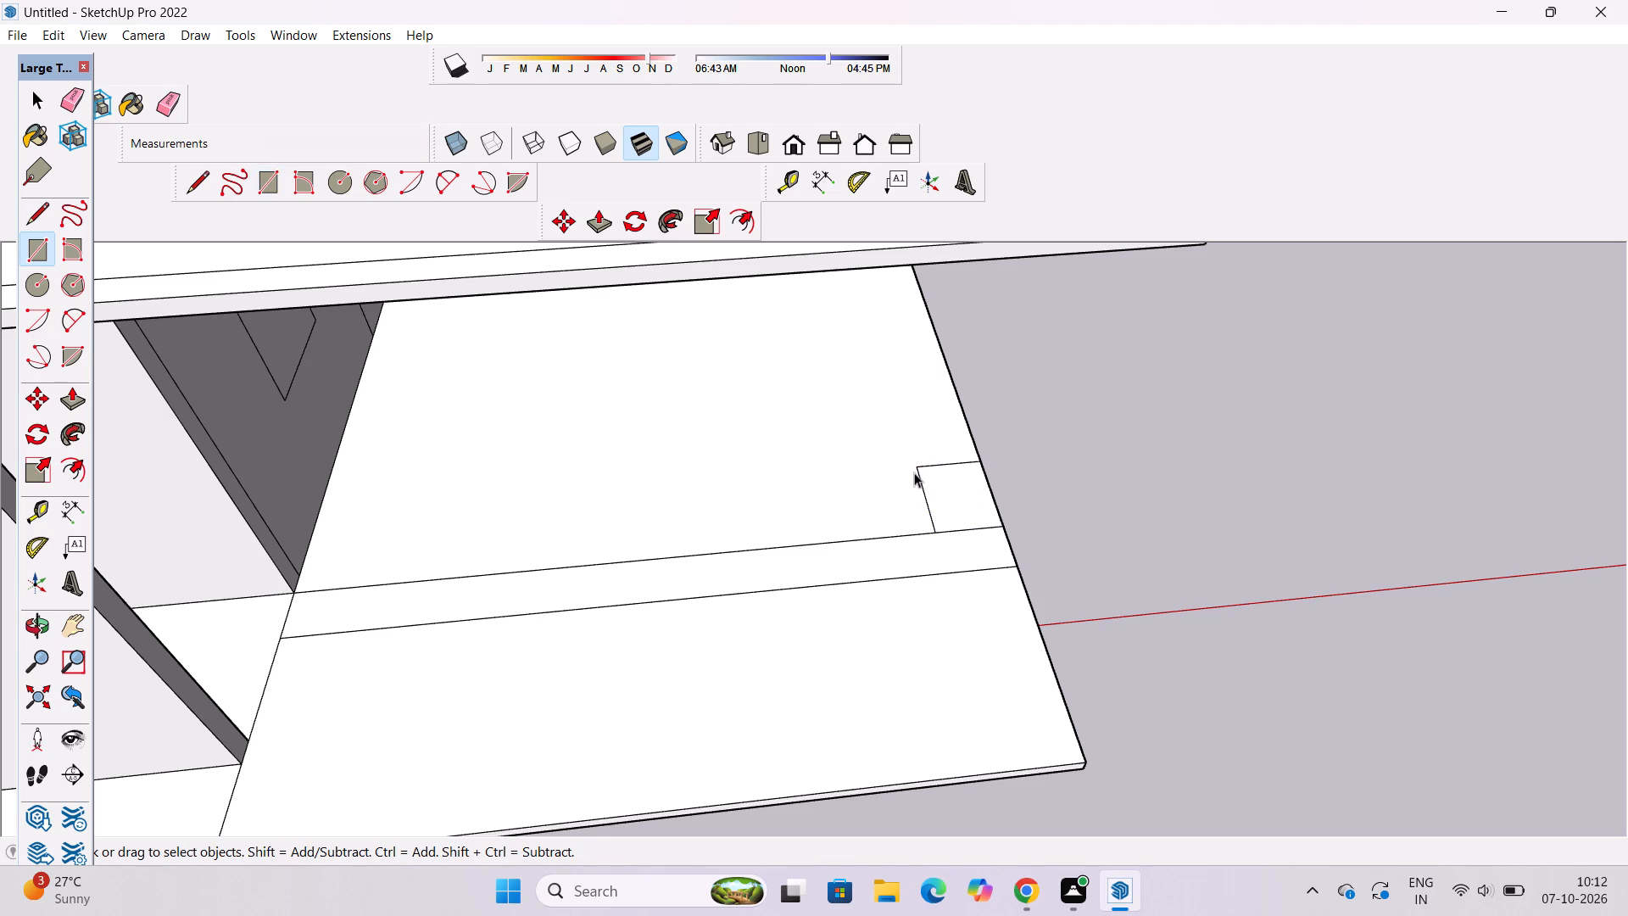
# Copy the new rectangle 81' along the floor slab's outer edge into the far corner.
pyautogui.press('o')
pyautogui.moveTo(1135, 493); pyautogui.dragTo(665, 416)
pyautogui.scroll(-5, 664, 415)
pyautogui.keyDown('shift'); pyautogui.moveTo(706, 448); pyautogui.dragTo(571, 393); pyautogui.keyUp('shift')
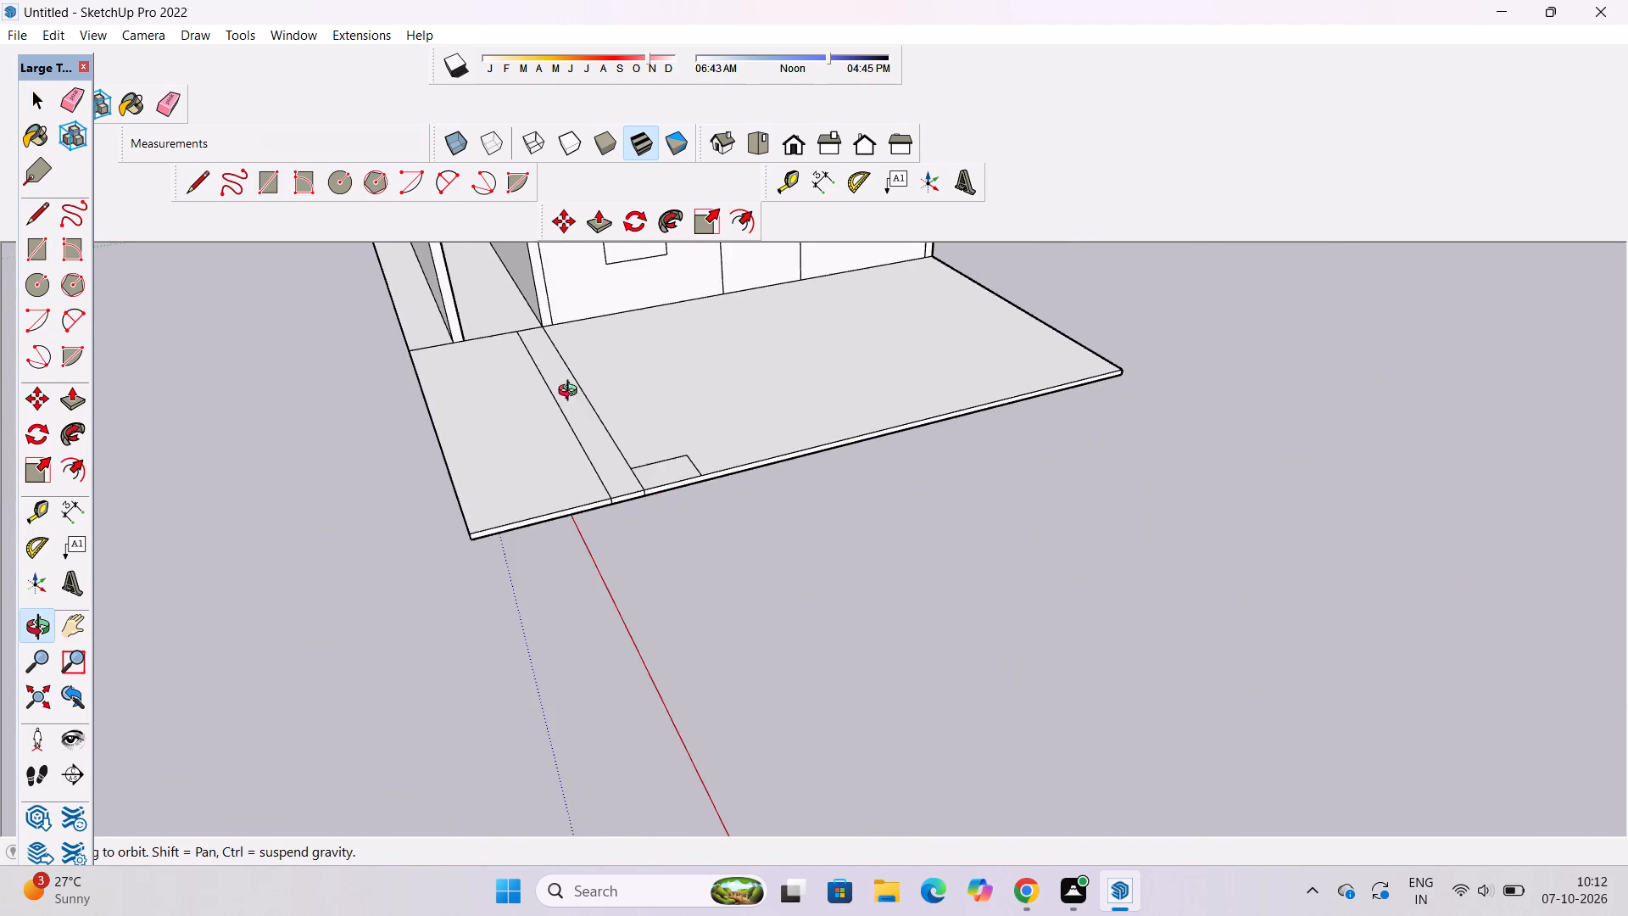
pyautogui.moveTo(571, 393); pyautogui.dragTo(553, 492)
pyautogui.moveTo(621, 516); pyautogui.dragTo(559, 516)
pyautogui.keyDown('shift'); pyautogui.moveTo(637, 515); pyautogui.dragTo(458, 500); pyautogui.keyUp('shift')
pyautogui.scroll(6, 455, 501)
pyautogui.keyDown('shift'); pyautogui.moveTo(472, 512); pyautogui.dragTo(361, 537); pyautogui.keyUp('shift')
pyautogui.moveTo(360, 536); pyautogui.dragTo(360, 498)
pyautogui.scroll(-4, 799, 470)
pyautogui.keyDown('shift'); pyautogui.moveTo(587, 604); pyautogui.dragTo(715, 648); pyautogui.keyUp('shift')
pyautogui.moveTo(722, 693); pyautogui.dragTo(664, 634)
pyautogui.scroll(2, 689, 578)
pyautogui.keyDown('shift'); pyautogui.moveTo(642, 551); pyautogui.dragTo(605, 631); pyautogui.keyUp('shift')
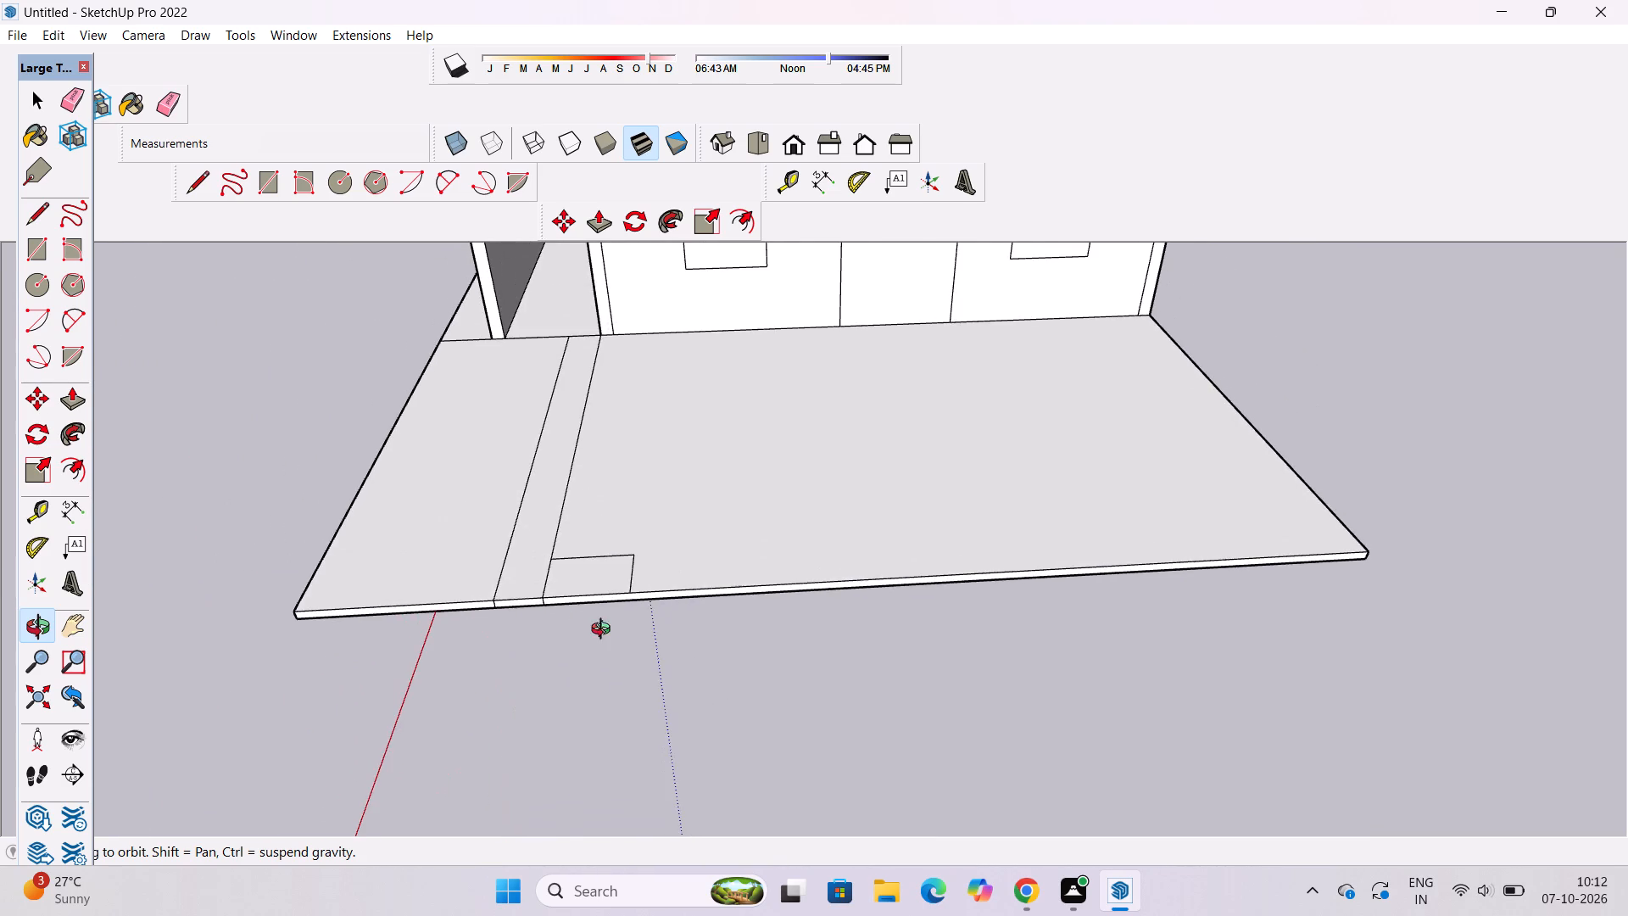
pyautogui.moveTo(619, 629); pyautogui.dragTo(760, 667)
pyautogui.keyDown('shift'); pyautogui.moveTo(762, 669); pyautogui.dragTo(673, 662); pyautogui.keyUp('shift')
pyautogui.press('v')
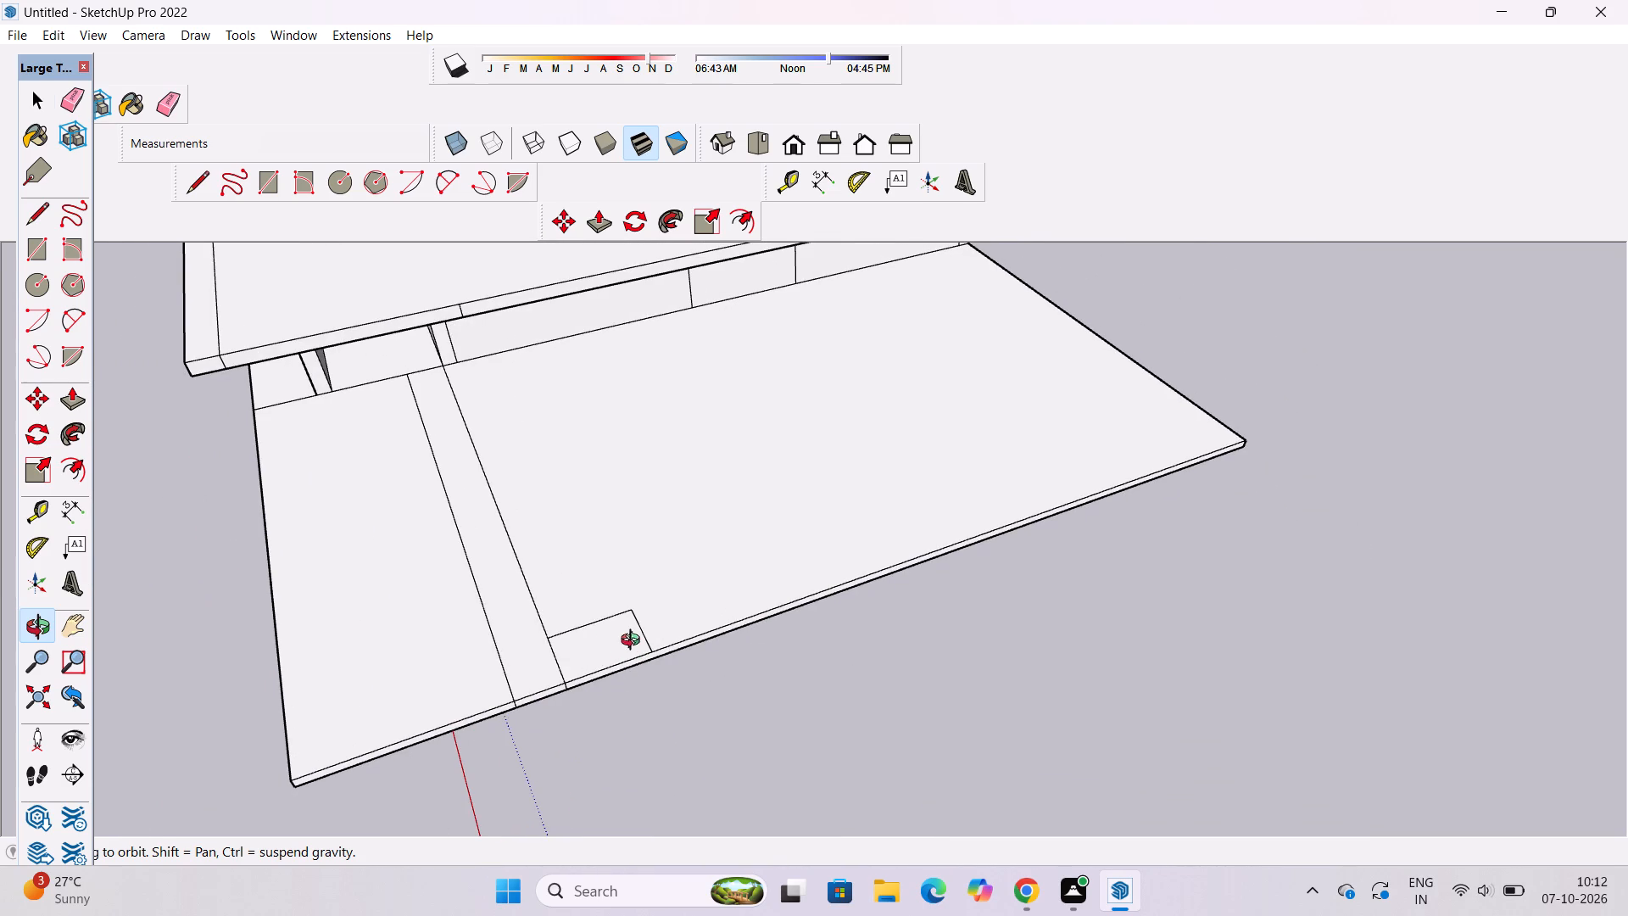
pyautogui.press('space')
pyautogui.press('space')
pyautogui.press('space')
pyautogui.doubleClick(589, 645)
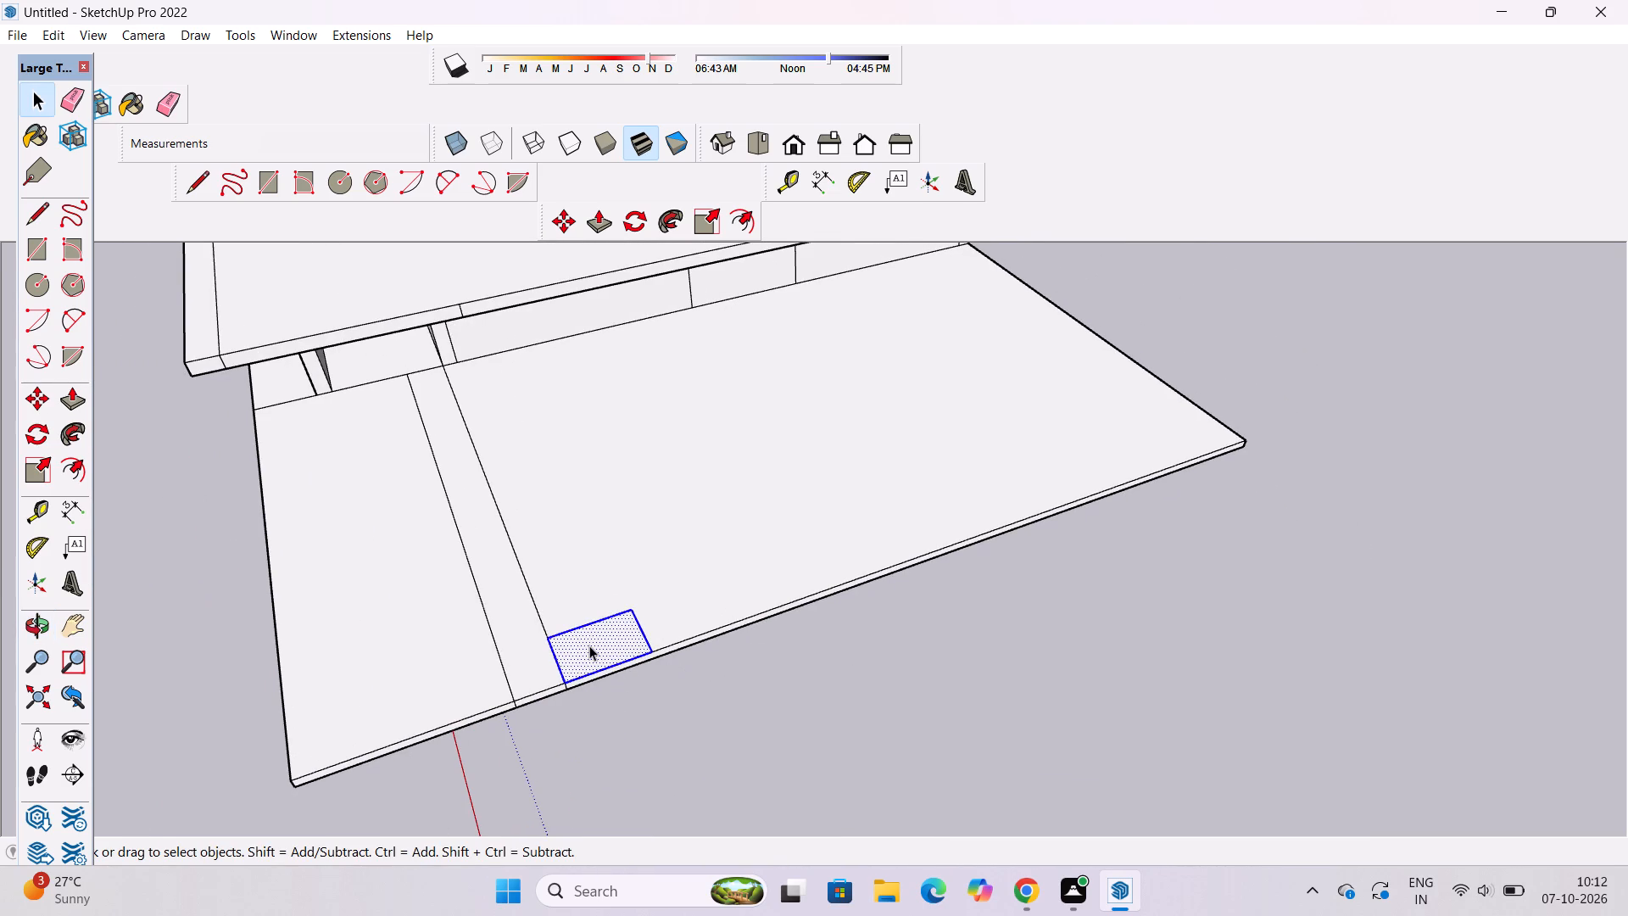
pyautogui.press('m')
pyautogui.click(650, 656)
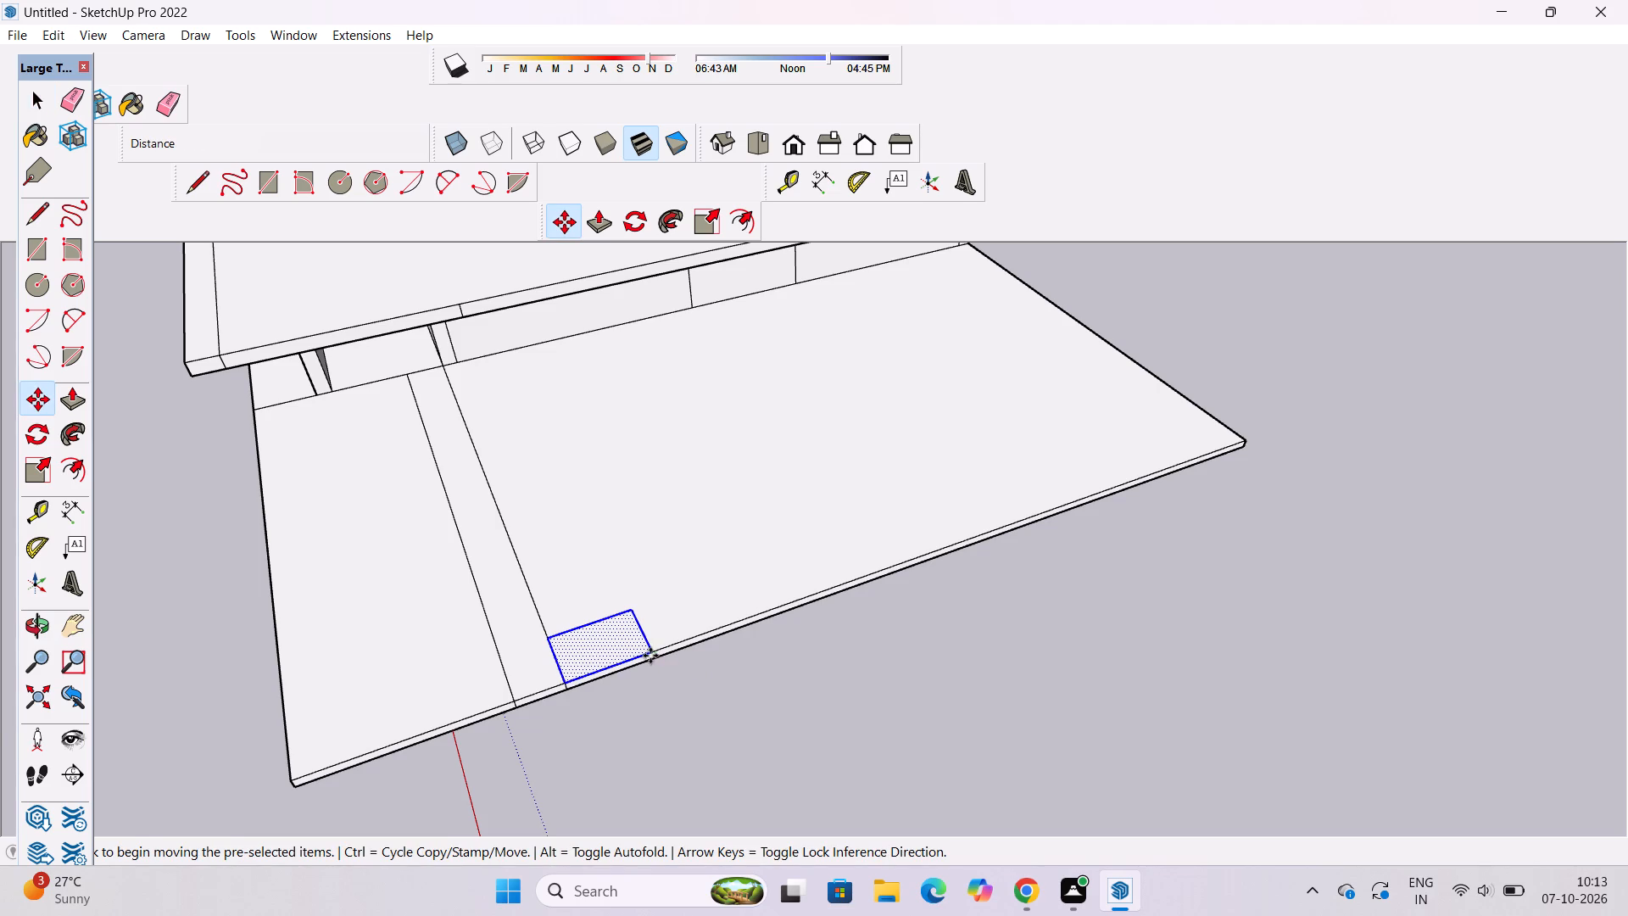
pyautogui.scroll(-1, 713, 631)
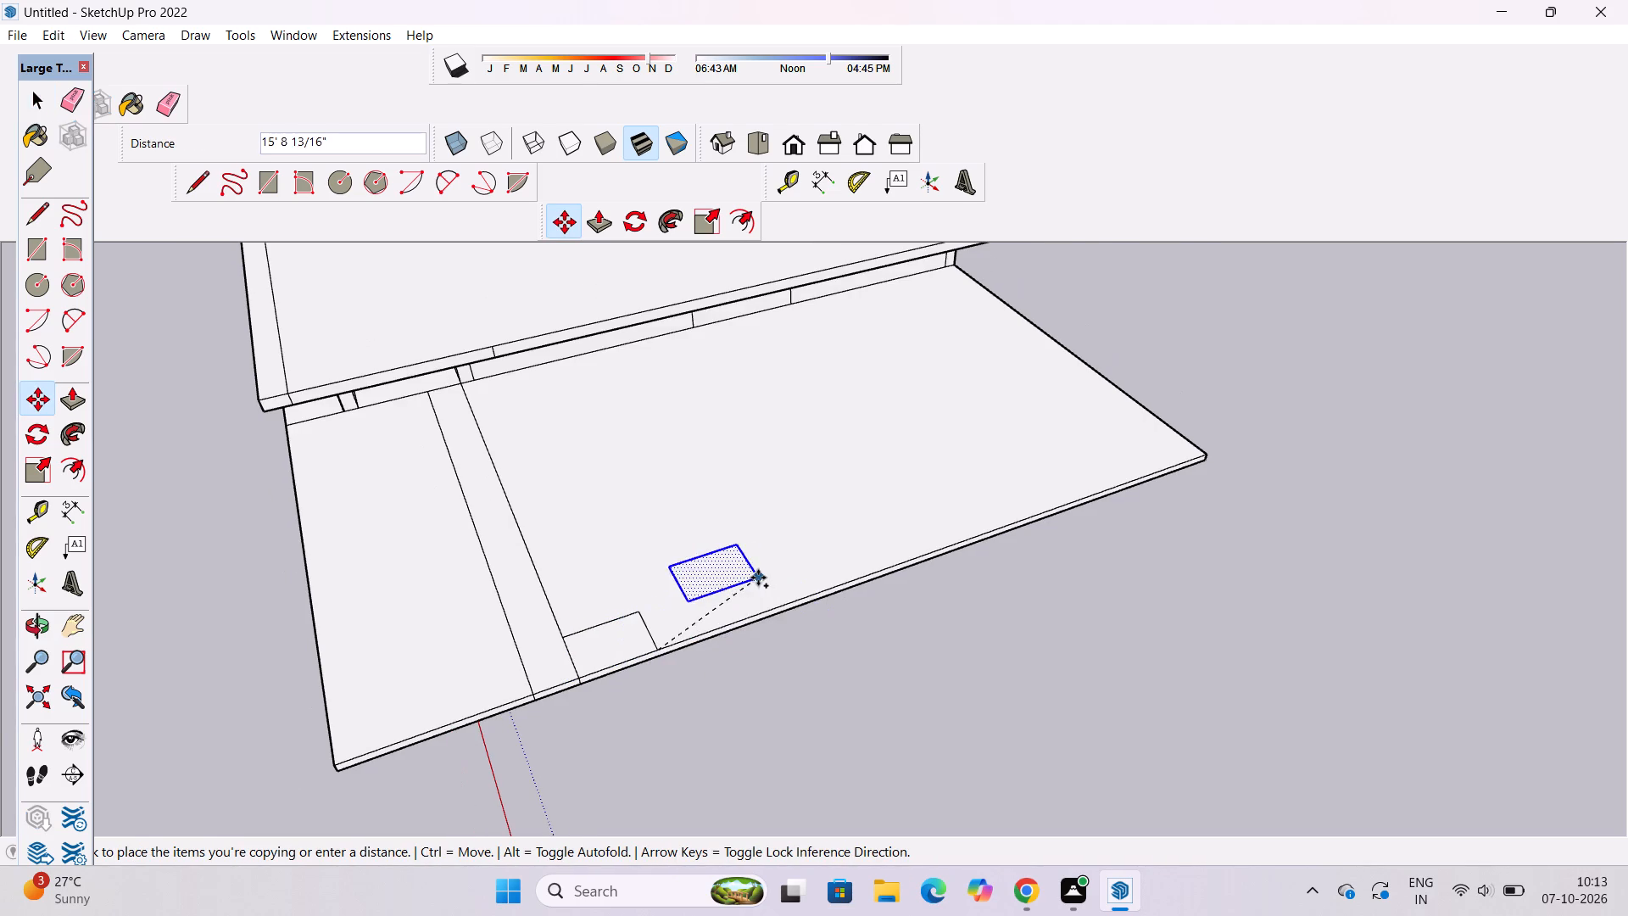
pyautogui.scroll(-2, 758, 578)
pyautogui.scroll(2, 1065, 509)
pyautogui.scroll(7, 1151, 443)
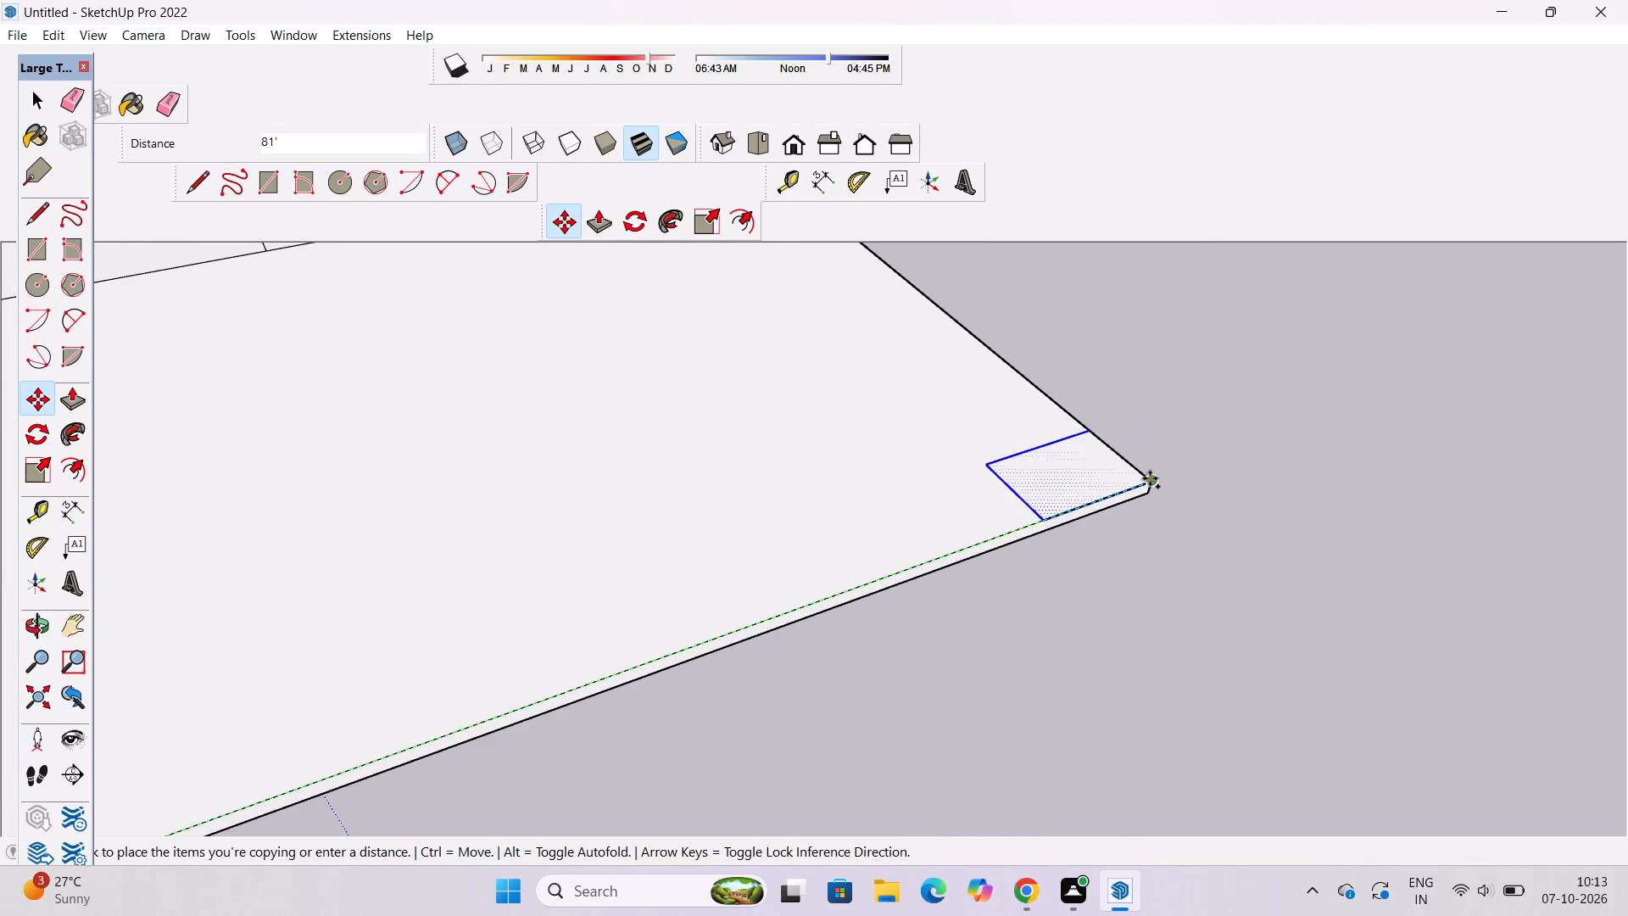
pyautogui.click(1144, 483)
pyautogui.press('space')
pyautogui.click(1236, 451)
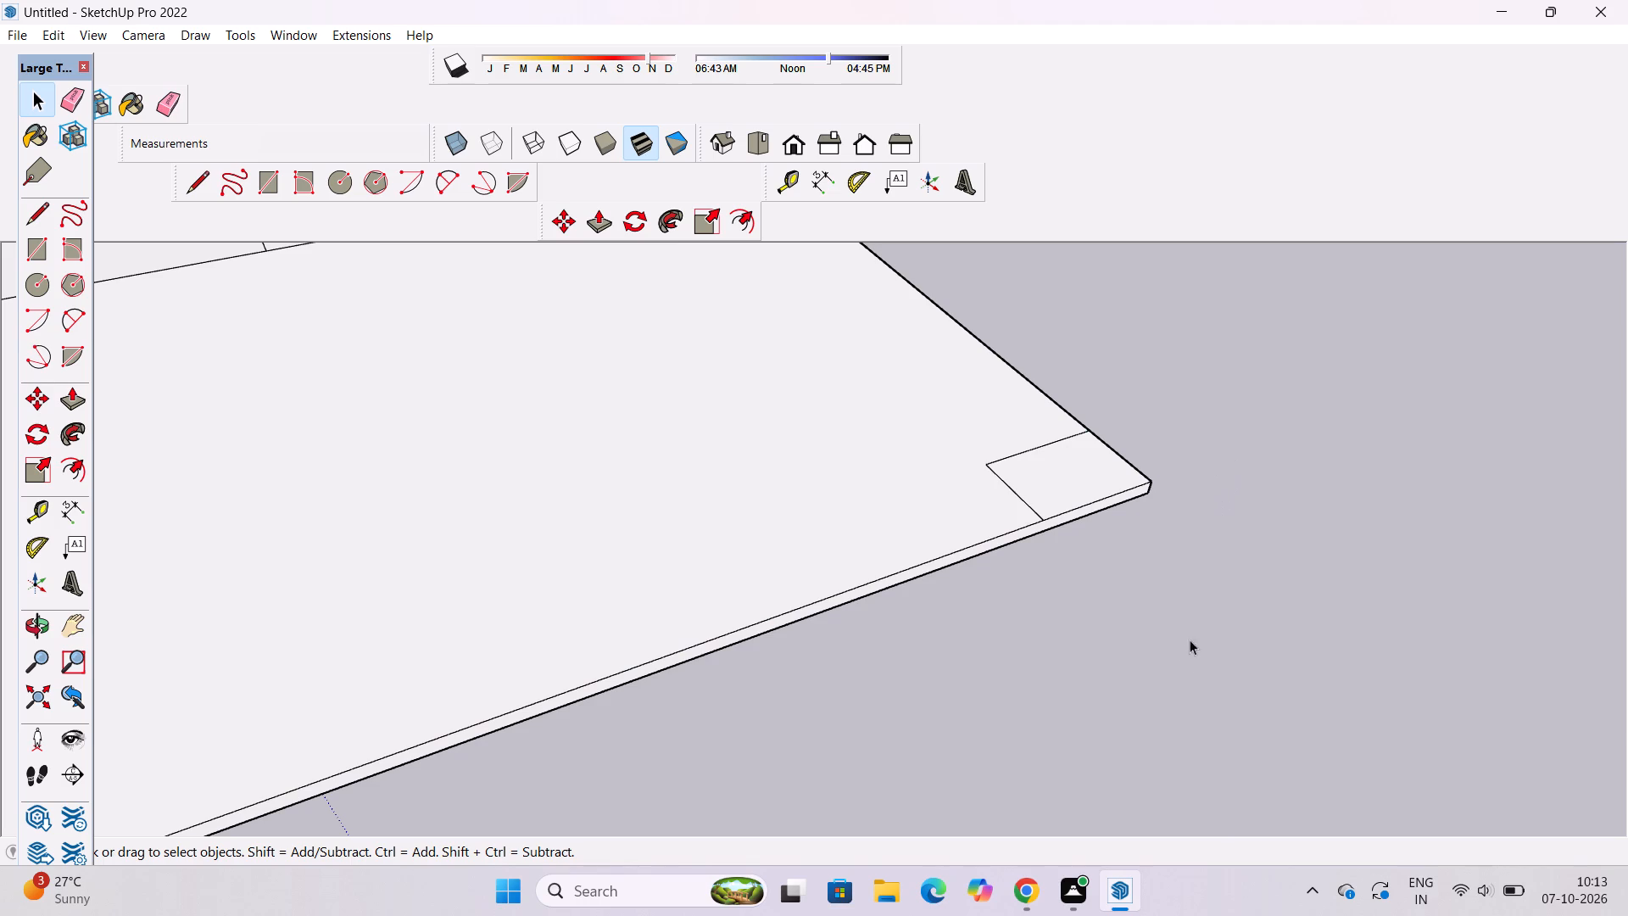
# Place another copy of the rectangle beside the strip on the slab's outer edge, about midway to the far corner.
pyautogui.scroll(-4, 1265, 672)
pyautogui.scroll(-8, 1162, 555)
pyautogui.press('o')
pyautogui.moveTo(1212, 599); pyautogui.dragTo(1203, 600)
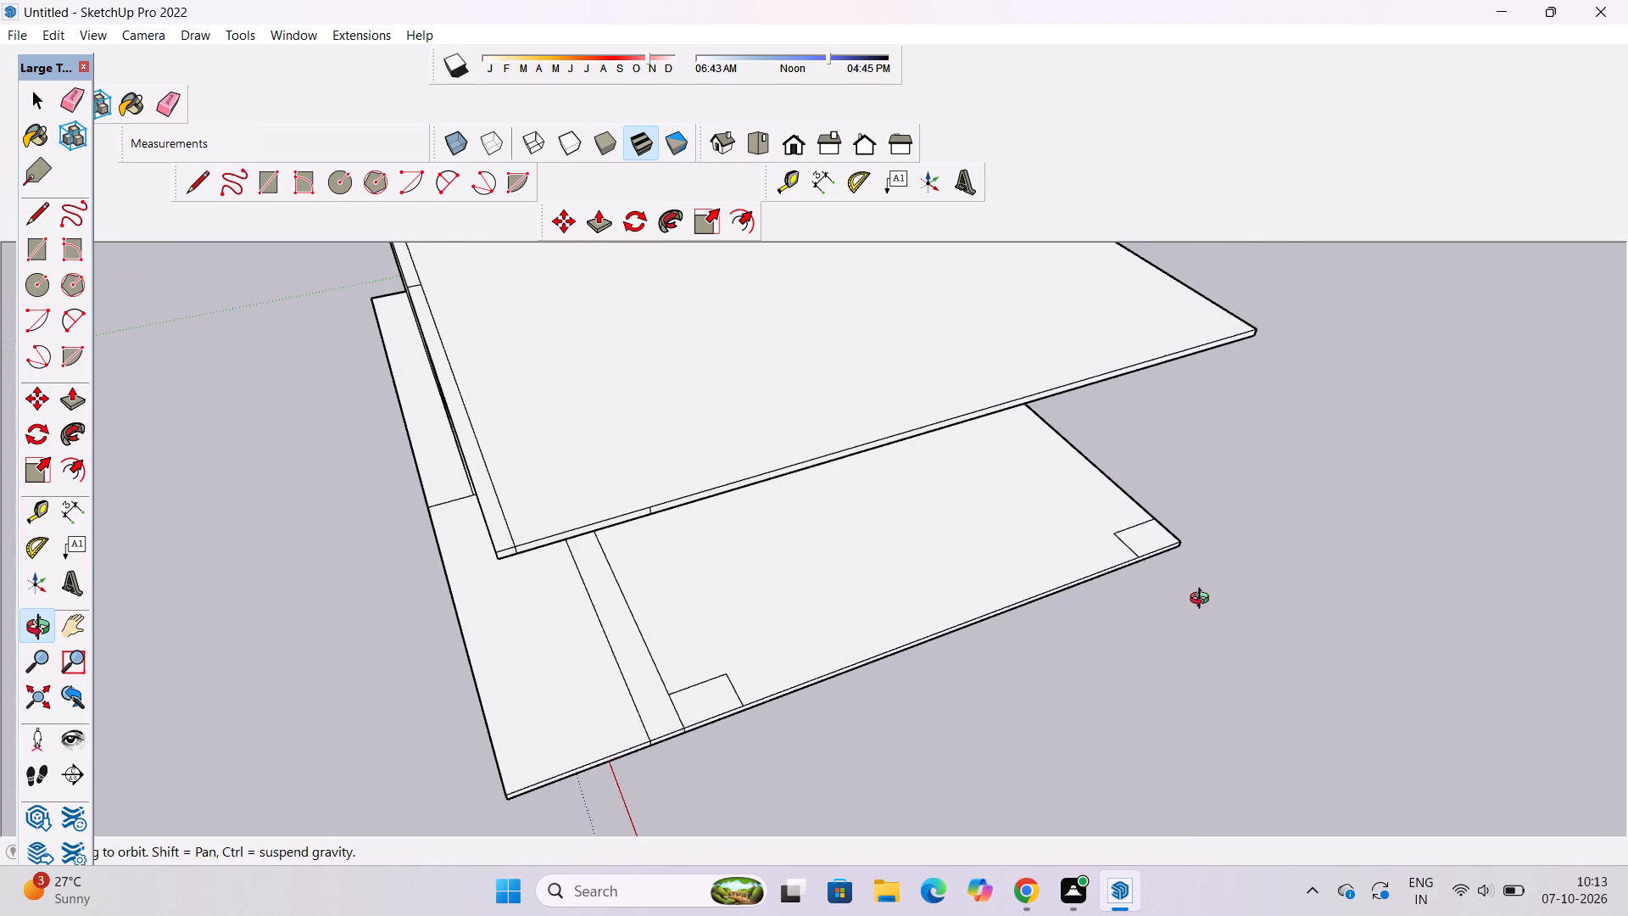
pyautogui.moveTo(1203, 600); pyautogui.dragTo(1106, 624)
pyautogui.keyDown('shift'); pyautogui.moveTo(993, 664); pyautogui.dragTo(1211, 556); pyautogui.keyUp('shift')
pyautogui.keyDown('shift'); pyautogui.scroll(3, 1087, 592); pyautogui.keyUp('shift')
pyautogui.keyDown('shift'); pyautogui.moveTo(1079, 582); pyautogui.dragTo(963, 594); pyautogui.keyUp('shift')
pyautogui.press('space')
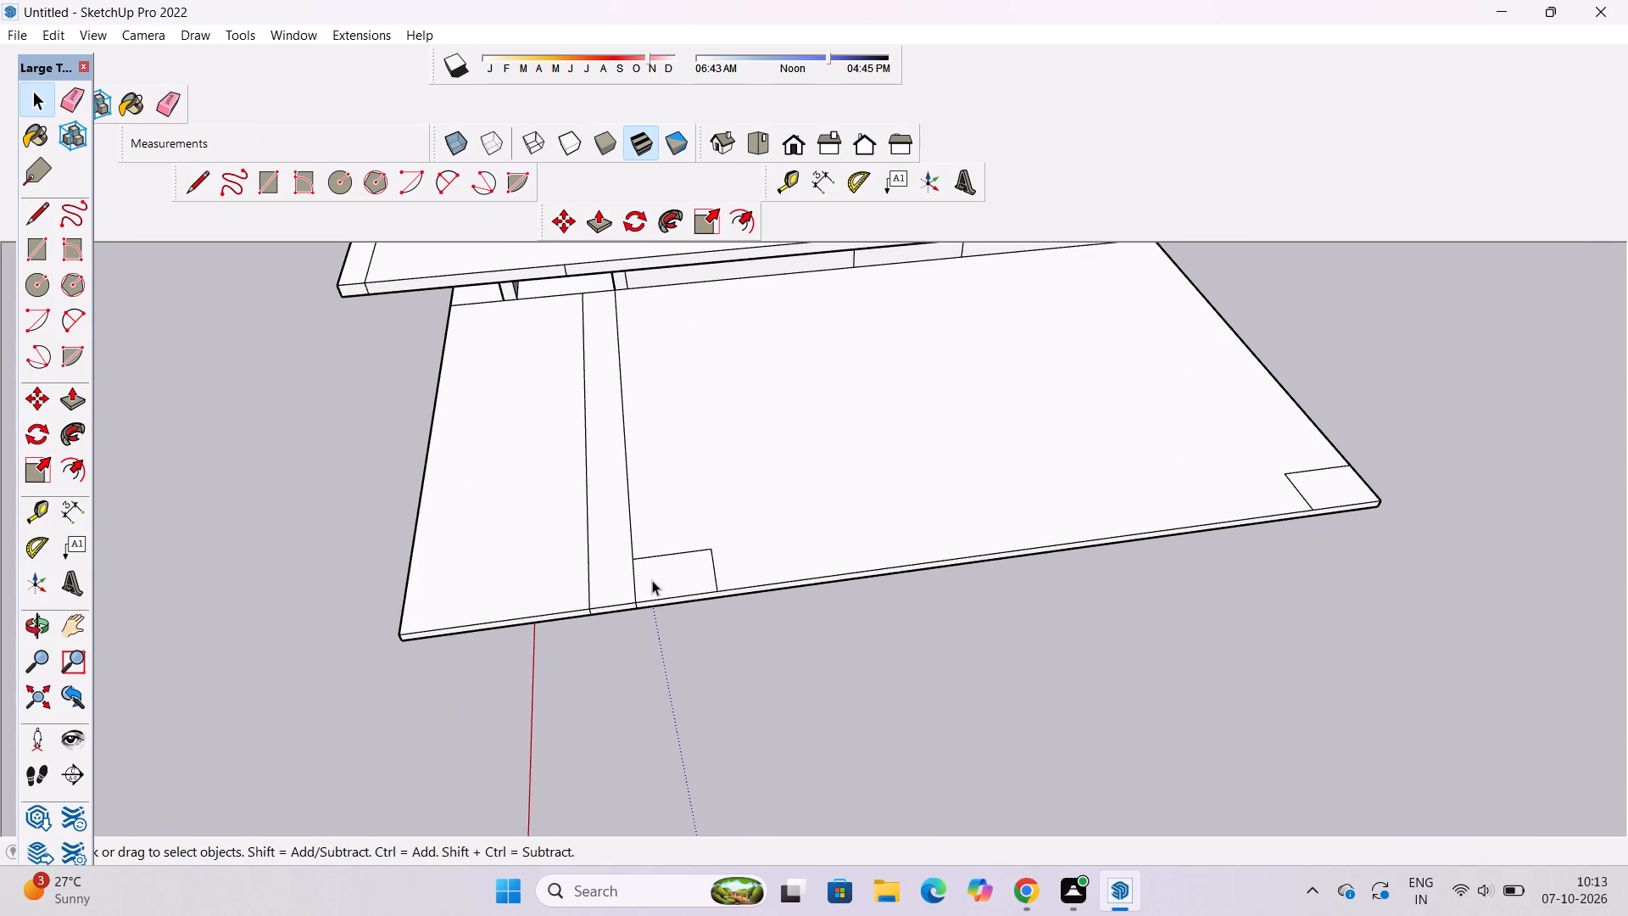
pyautogui.doubleClick(652, 580)
pyautogui.press('m')
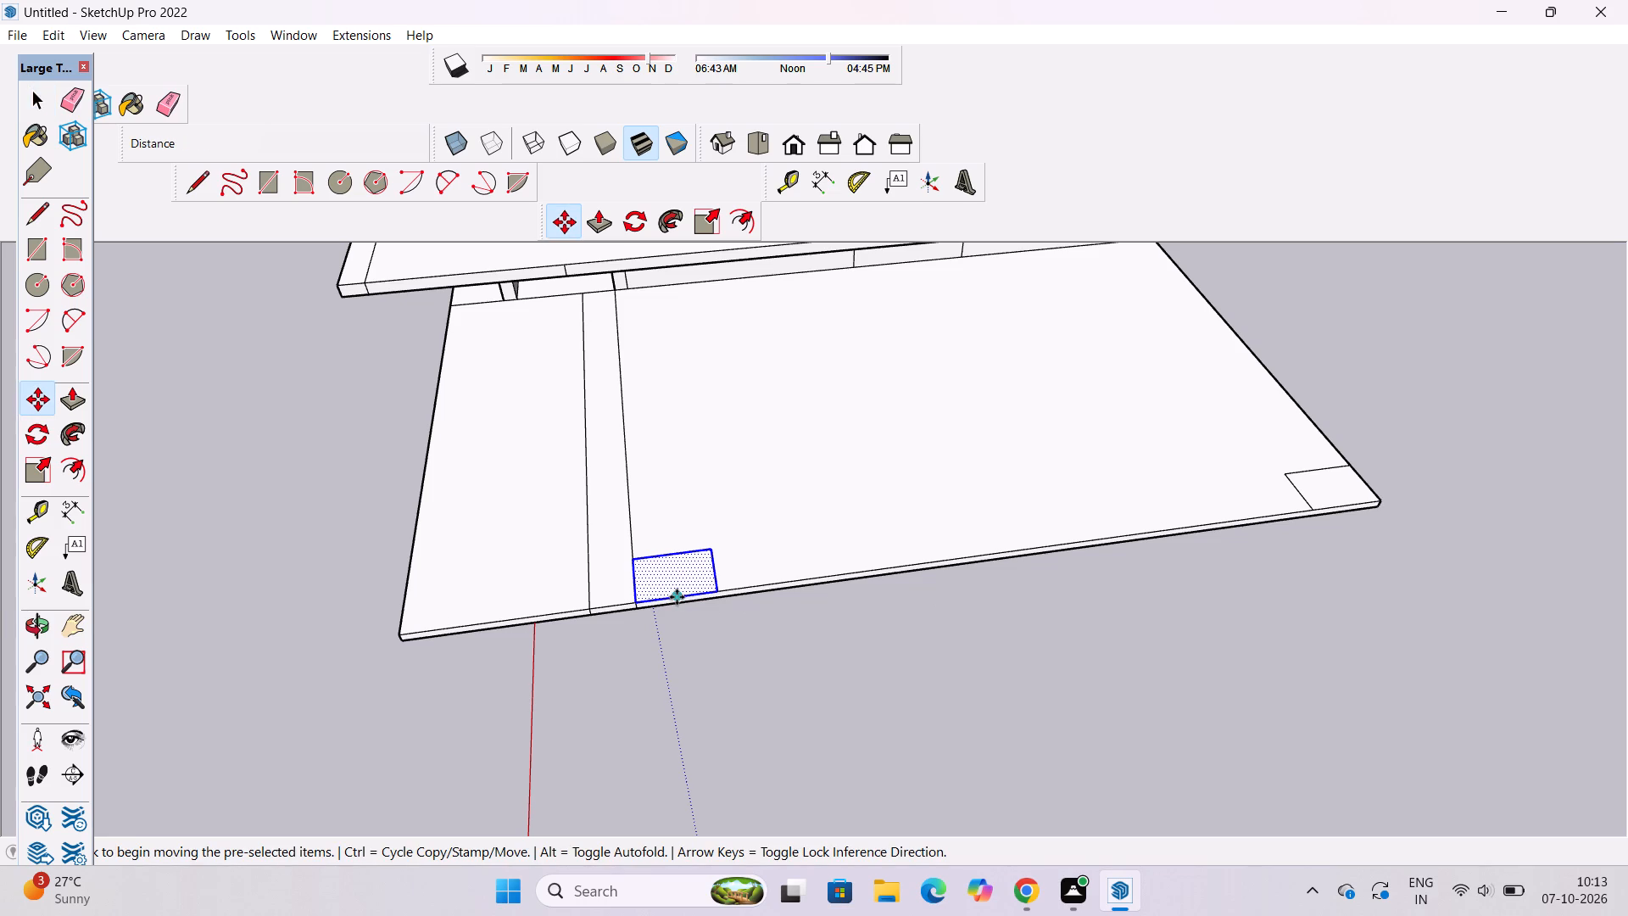
pyautogui.click(677, 597)
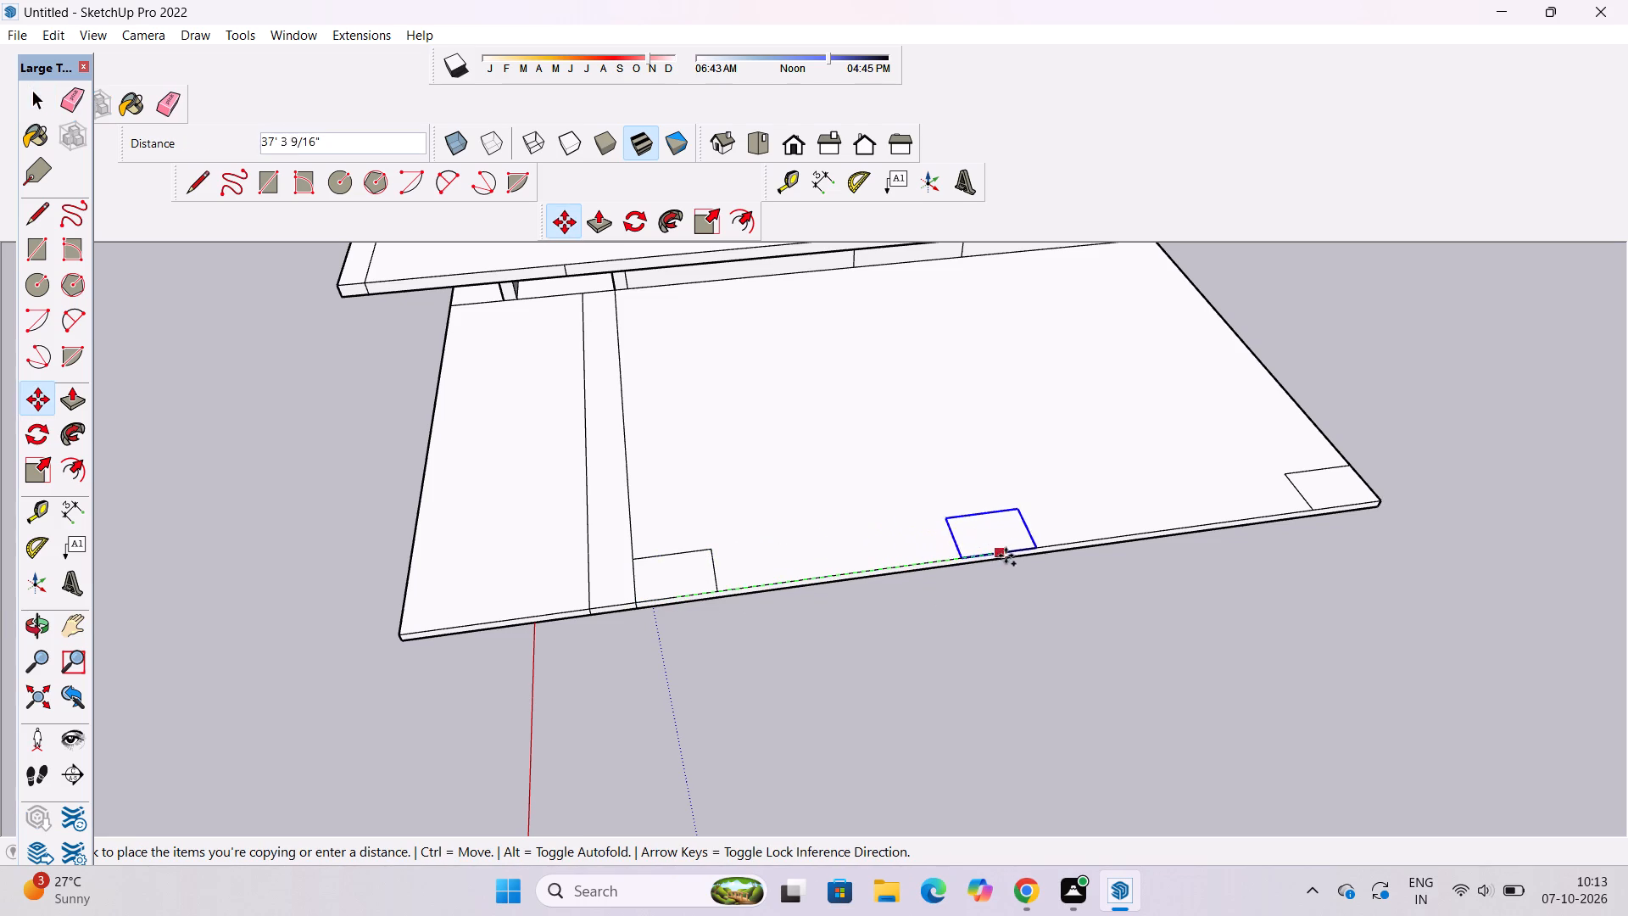
pyautogui.click(1024, 550)
pyautogui.press('space')
pyautogui.click(1356, 623)
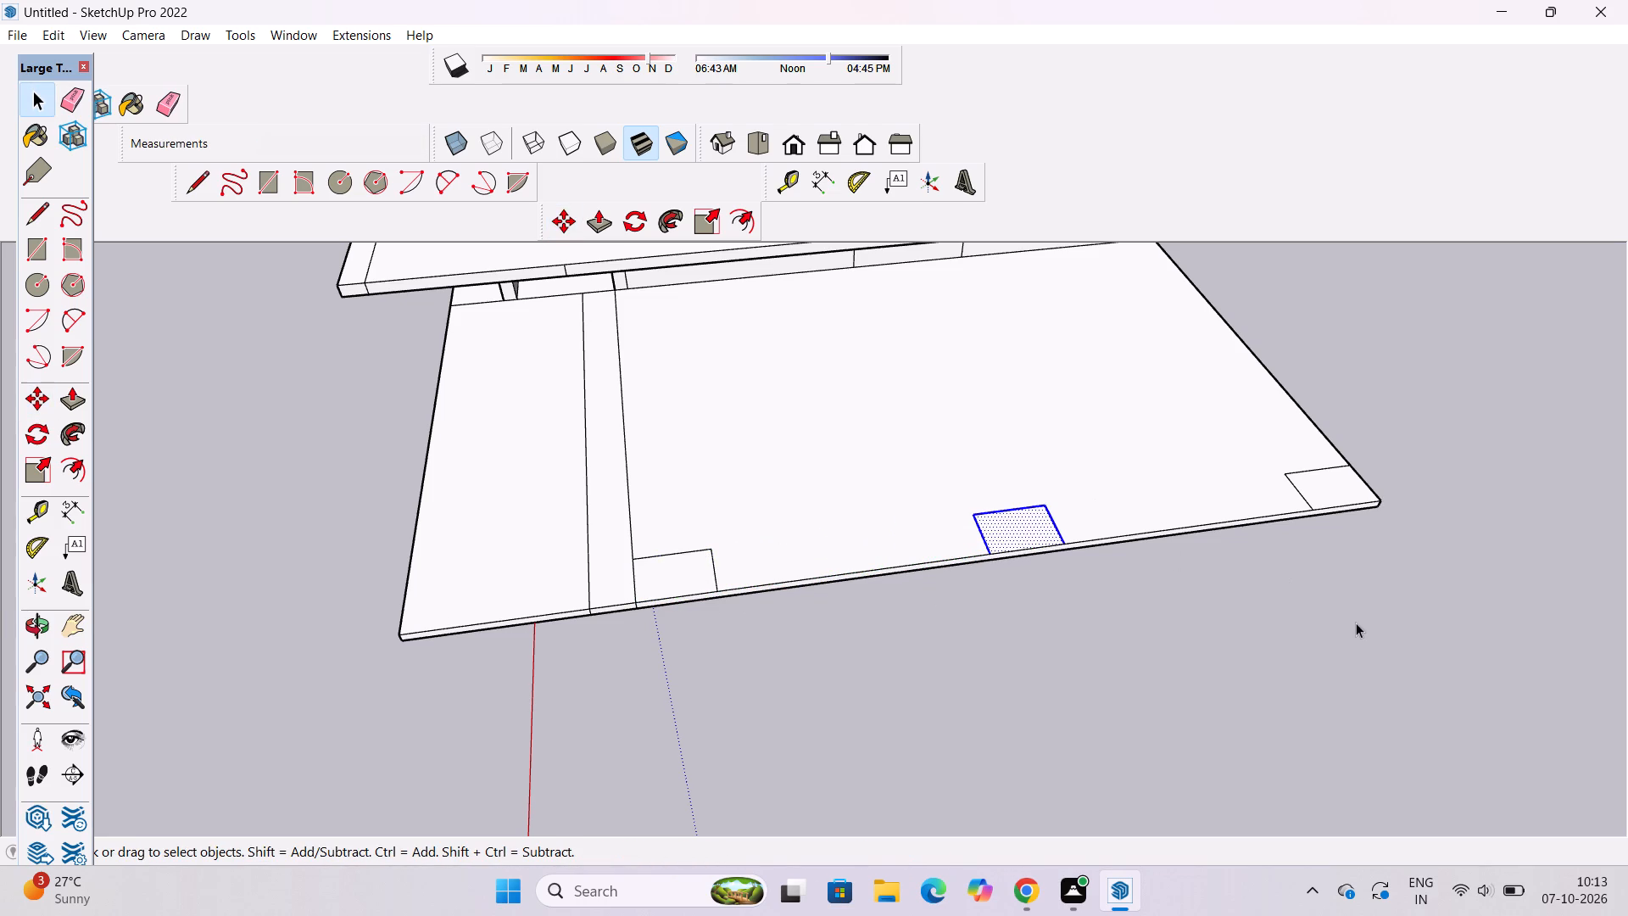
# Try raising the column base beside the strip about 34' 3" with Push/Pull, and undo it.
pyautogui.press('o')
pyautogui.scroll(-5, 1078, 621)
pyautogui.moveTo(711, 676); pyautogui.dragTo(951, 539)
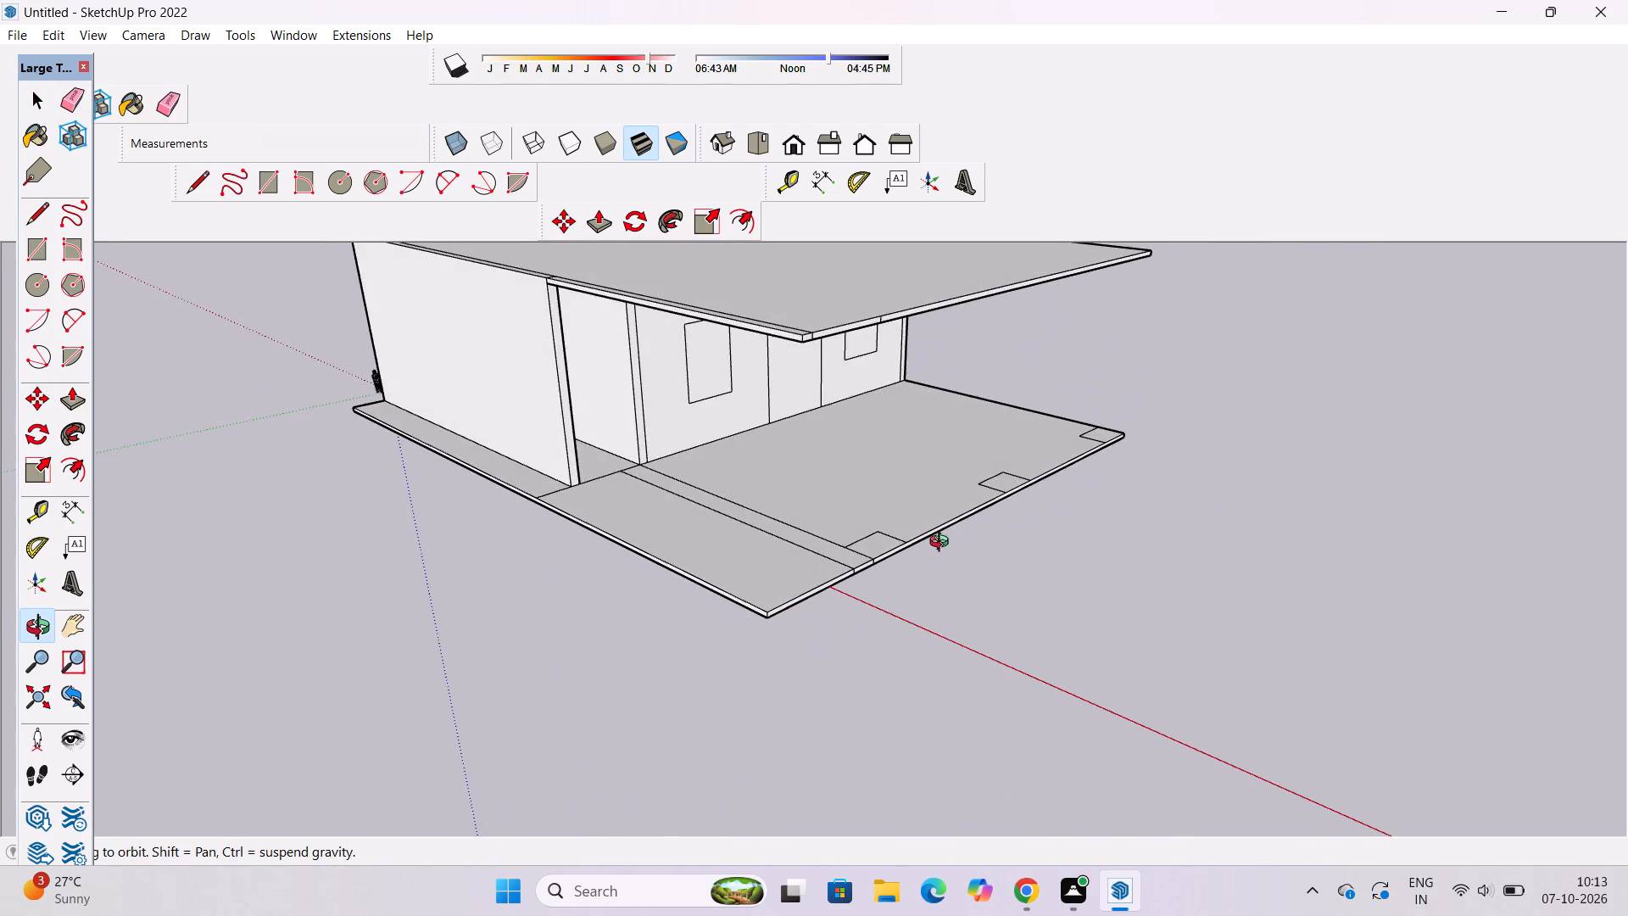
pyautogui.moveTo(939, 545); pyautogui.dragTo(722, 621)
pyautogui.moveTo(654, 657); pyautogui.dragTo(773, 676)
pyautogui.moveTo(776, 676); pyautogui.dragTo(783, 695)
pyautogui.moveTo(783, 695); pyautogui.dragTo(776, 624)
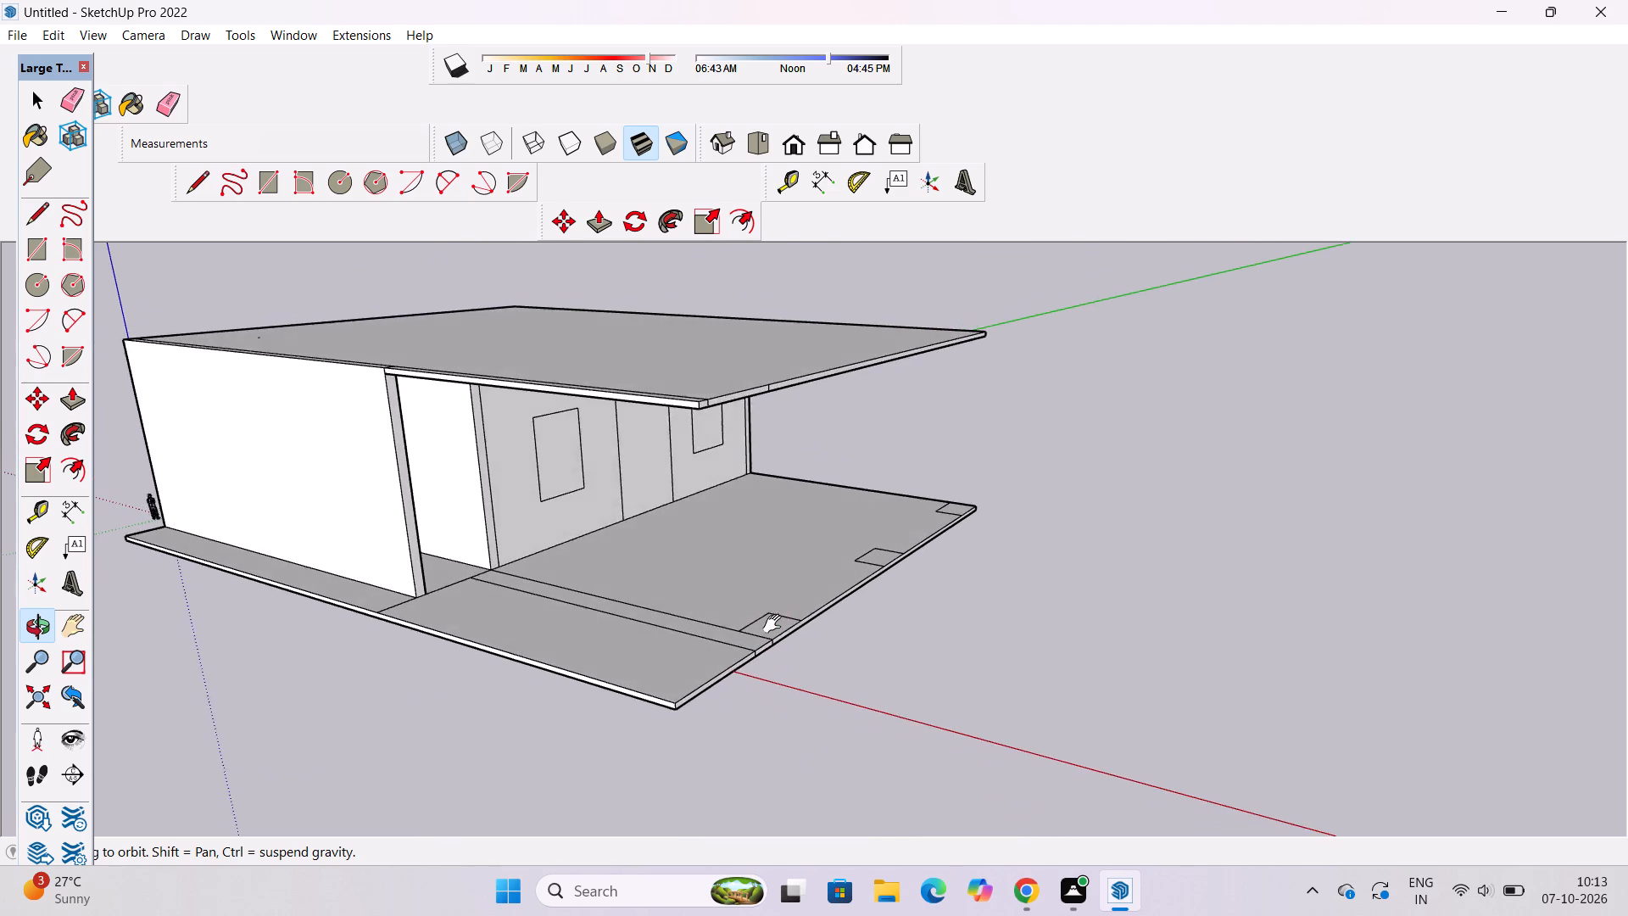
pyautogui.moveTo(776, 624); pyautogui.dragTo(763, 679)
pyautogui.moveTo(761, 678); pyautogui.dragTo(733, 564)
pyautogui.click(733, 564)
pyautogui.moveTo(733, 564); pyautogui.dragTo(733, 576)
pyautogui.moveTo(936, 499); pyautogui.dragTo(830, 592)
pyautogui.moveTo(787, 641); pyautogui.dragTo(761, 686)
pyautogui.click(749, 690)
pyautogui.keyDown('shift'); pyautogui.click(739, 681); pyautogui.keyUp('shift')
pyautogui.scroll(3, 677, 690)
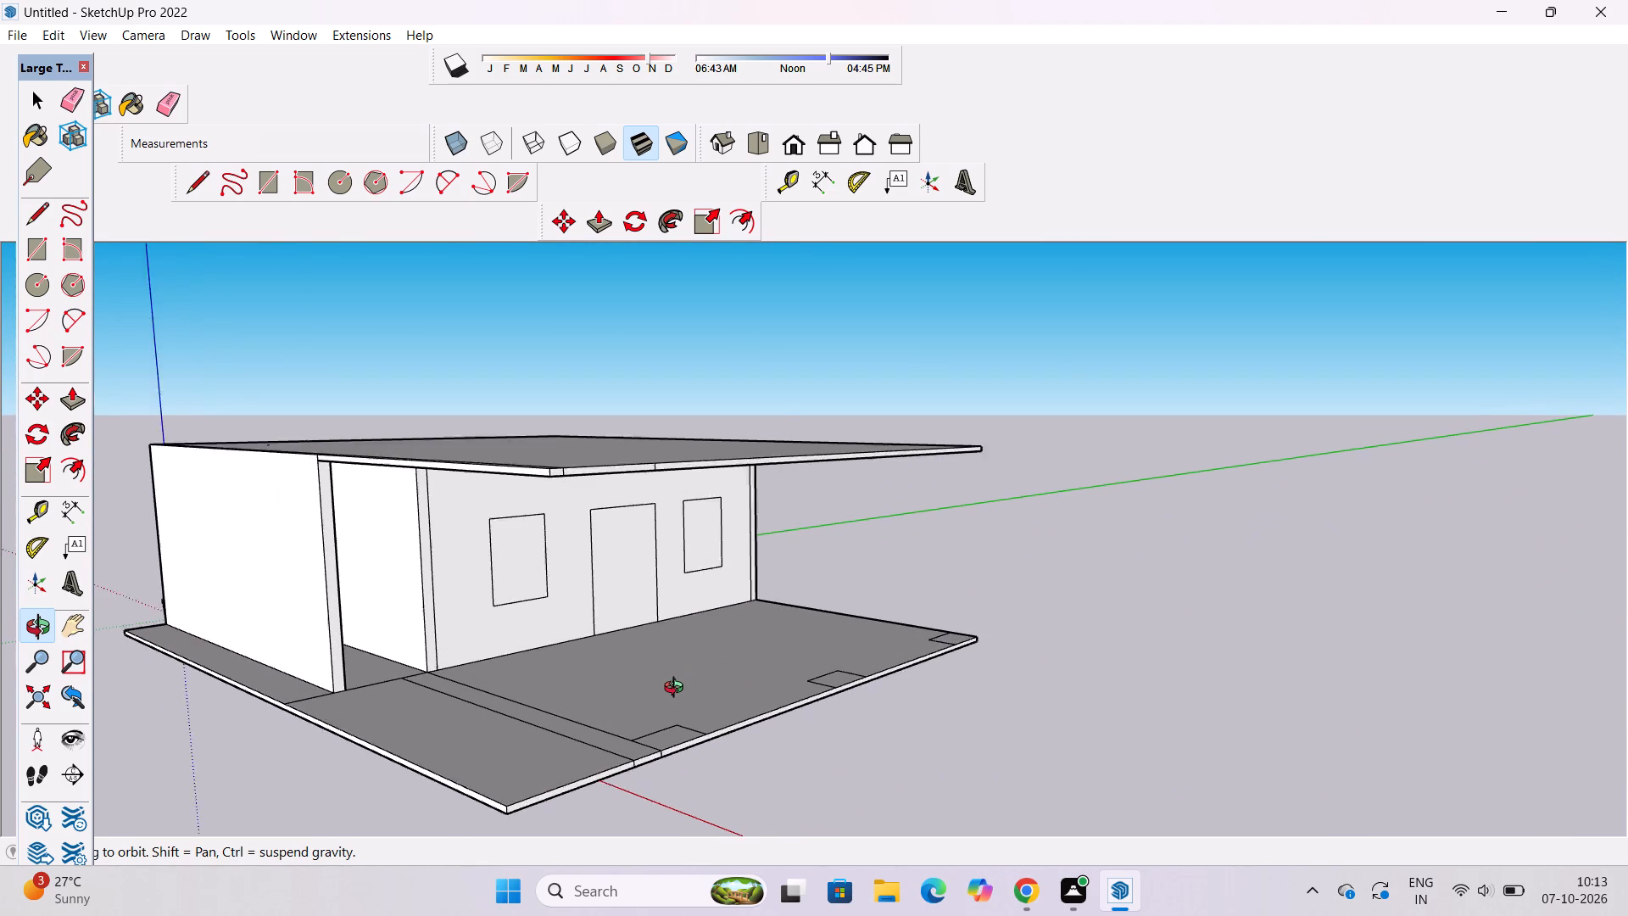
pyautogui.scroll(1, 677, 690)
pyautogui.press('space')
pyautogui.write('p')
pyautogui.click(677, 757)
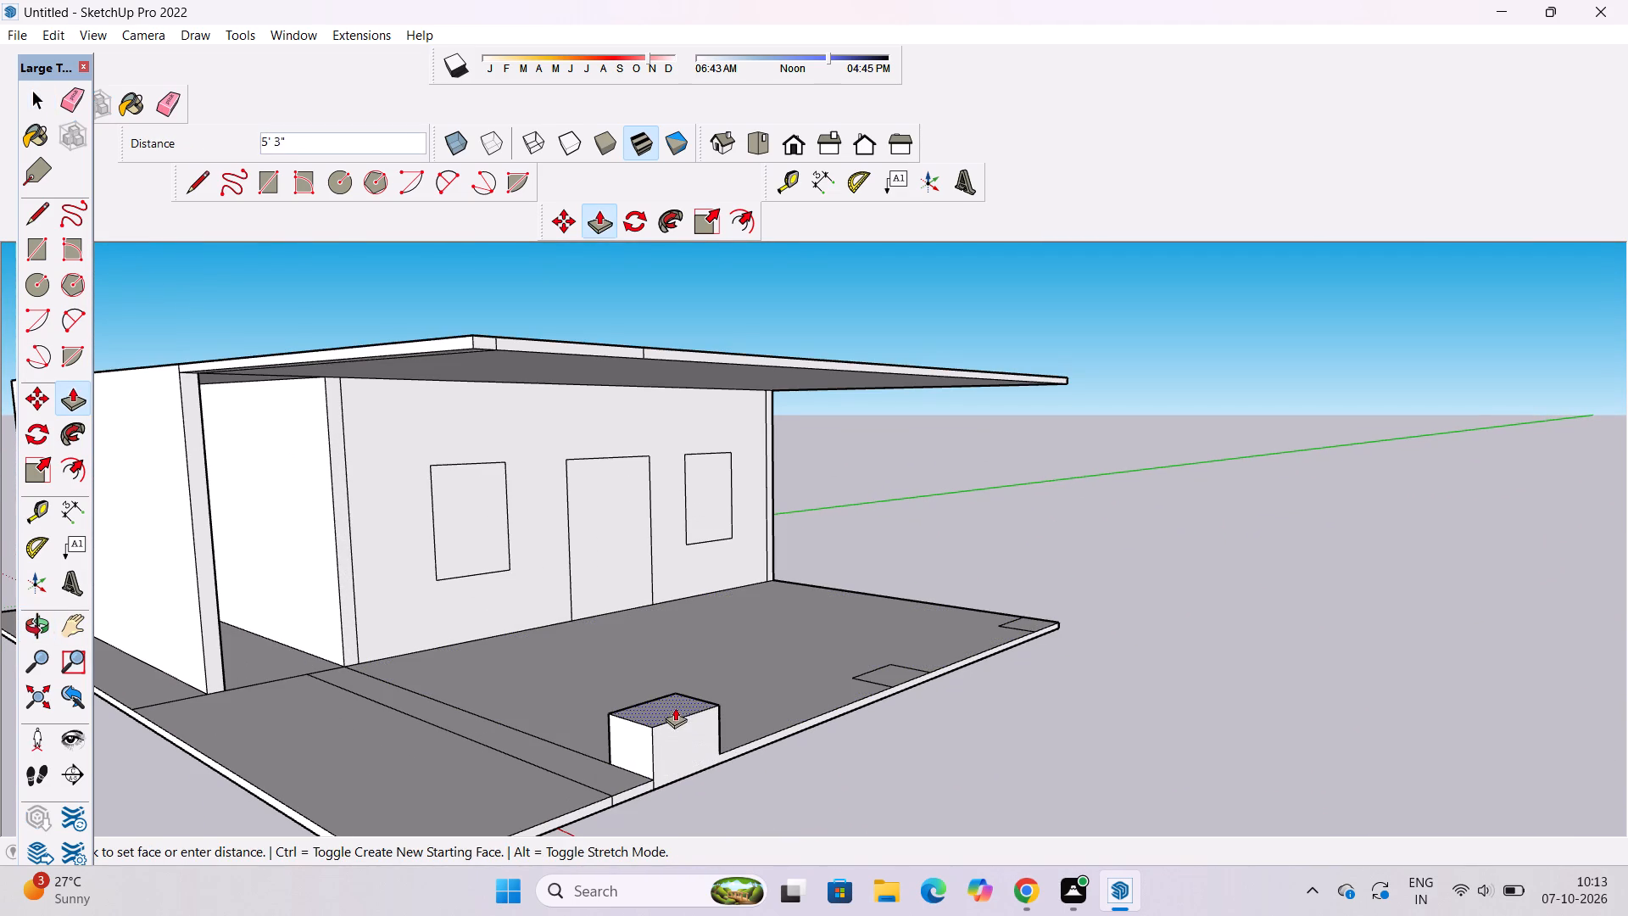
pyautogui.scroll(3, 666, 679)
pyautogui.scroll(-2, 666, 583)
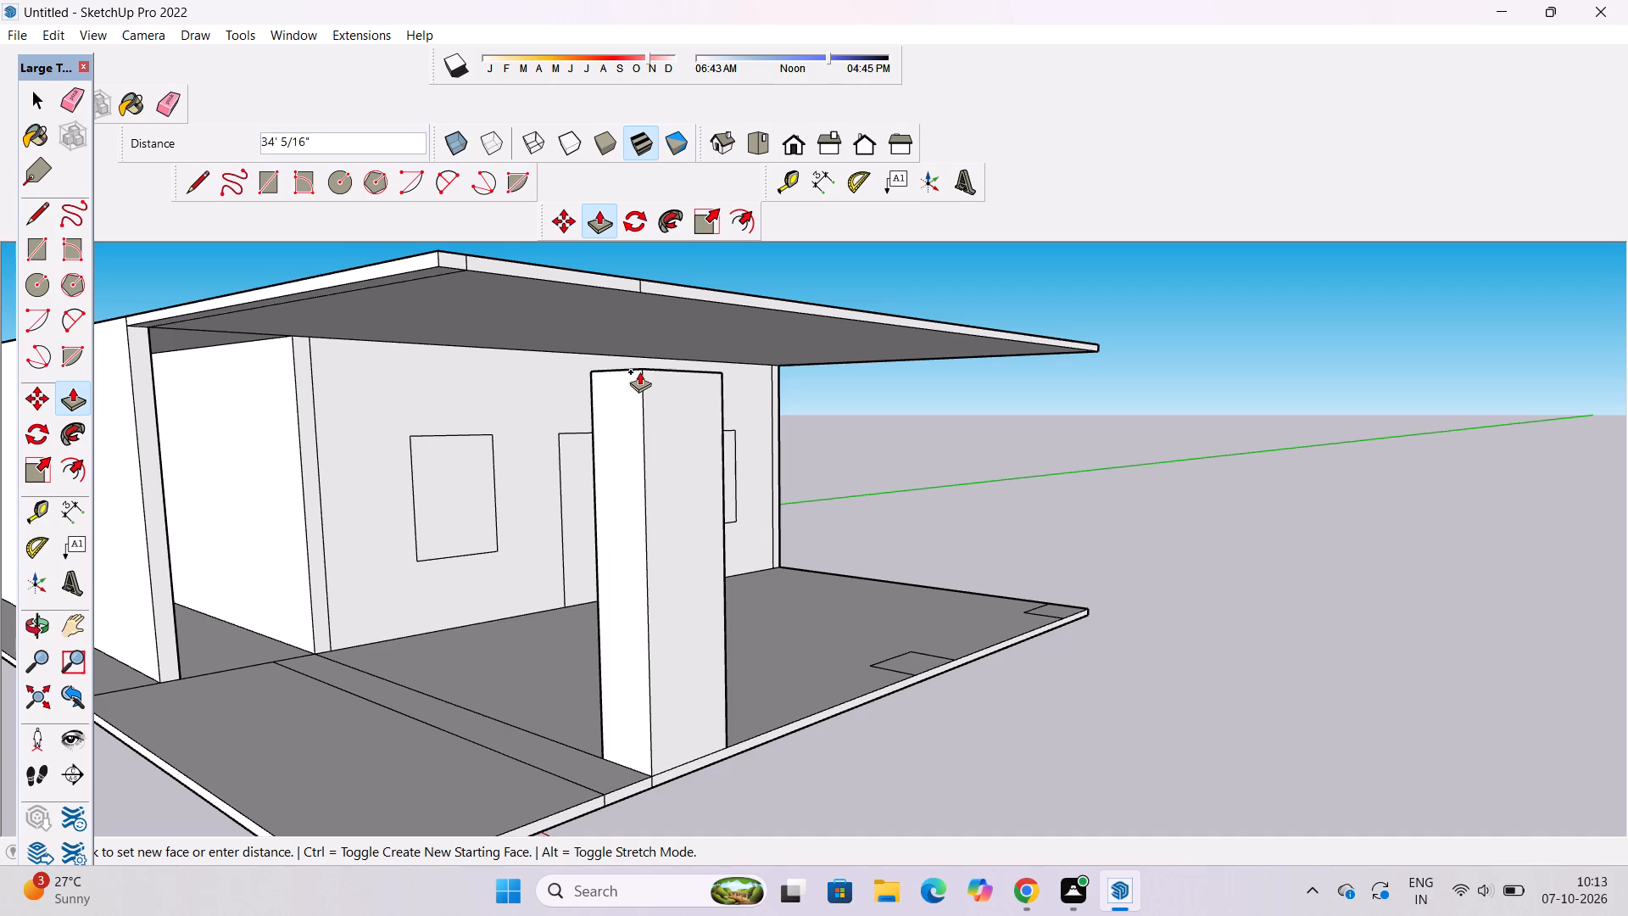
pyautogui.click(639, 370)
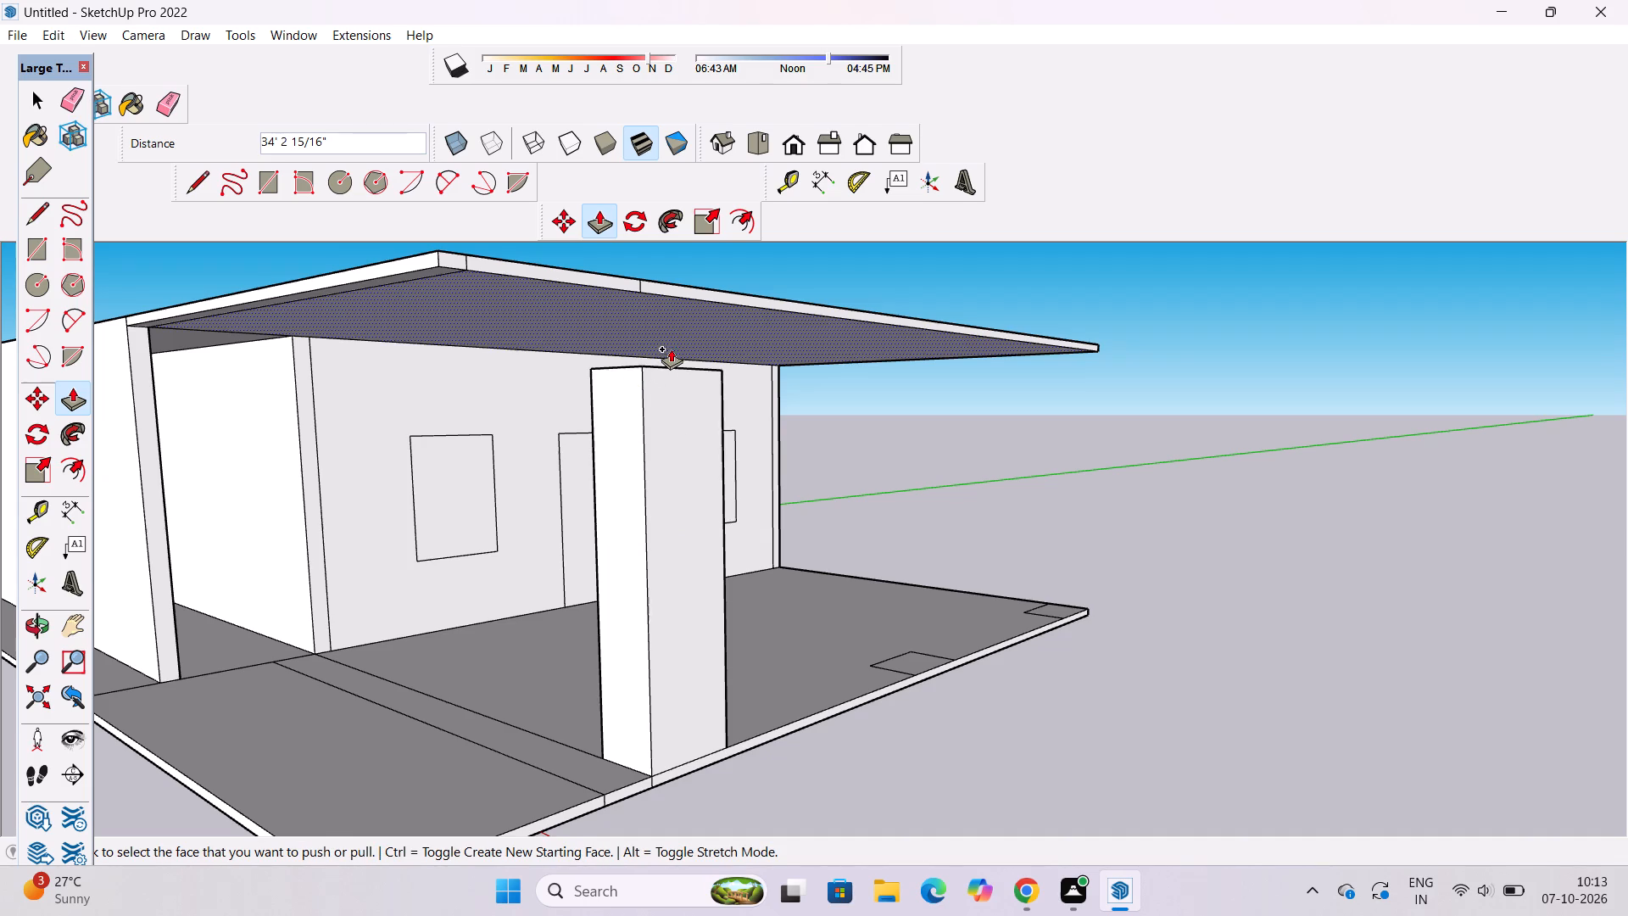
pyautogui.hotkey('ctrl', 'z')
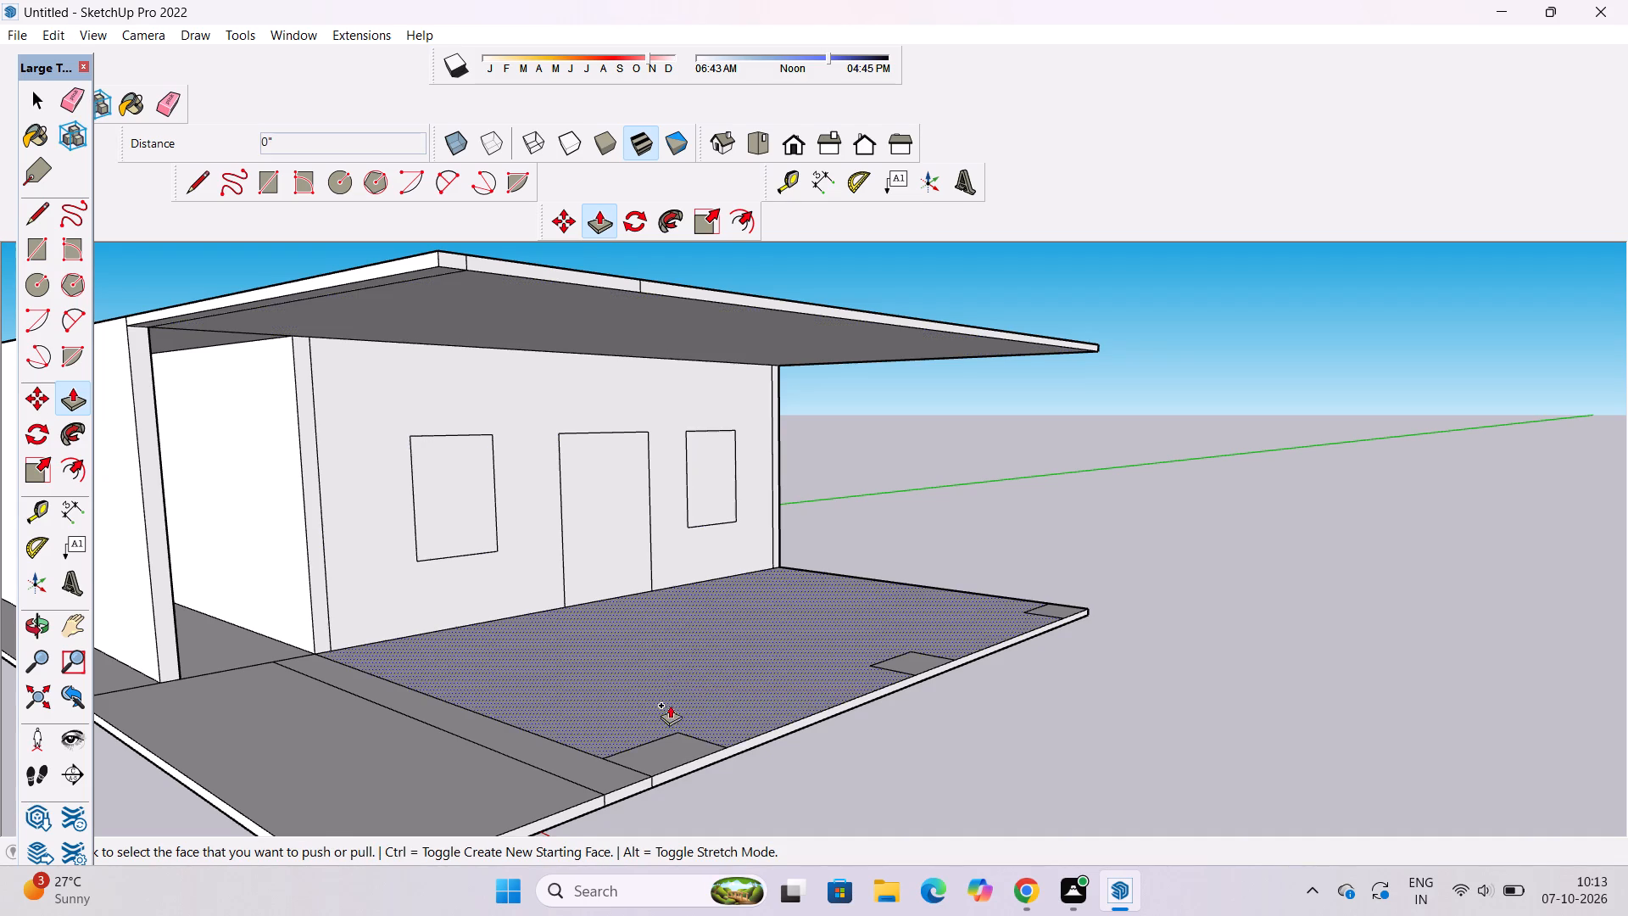
# Push/Pull the column bases beside the strip and midway along the slab edge up 40' to the roof slab's underside.
pyautogui.click(667, 757)
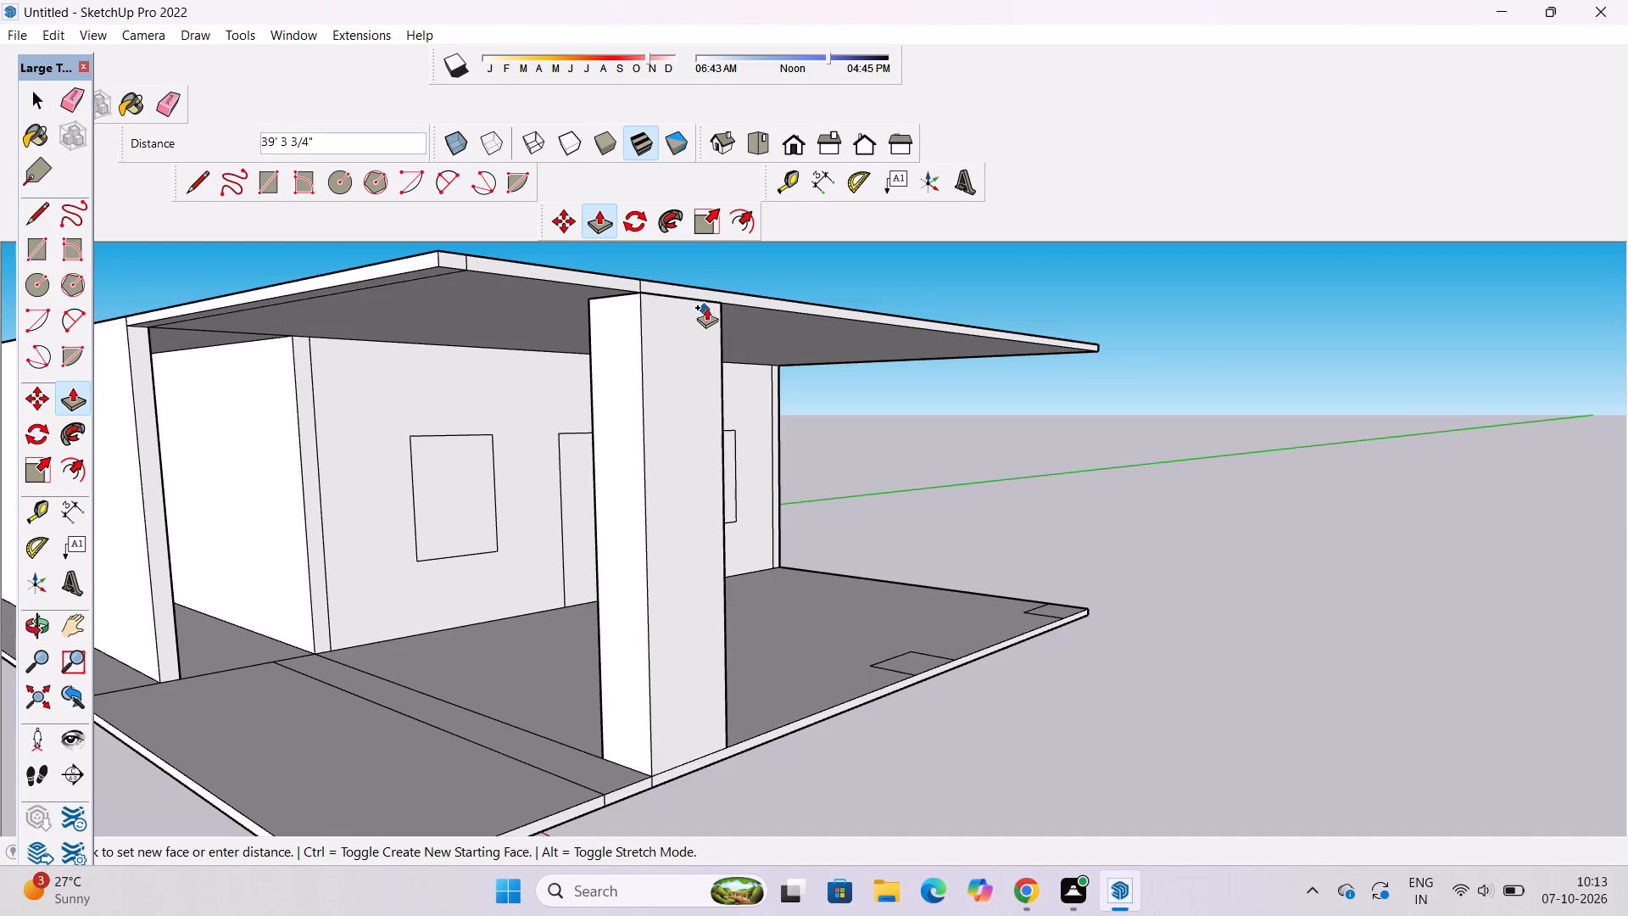
pyautogui.click(706, 306)
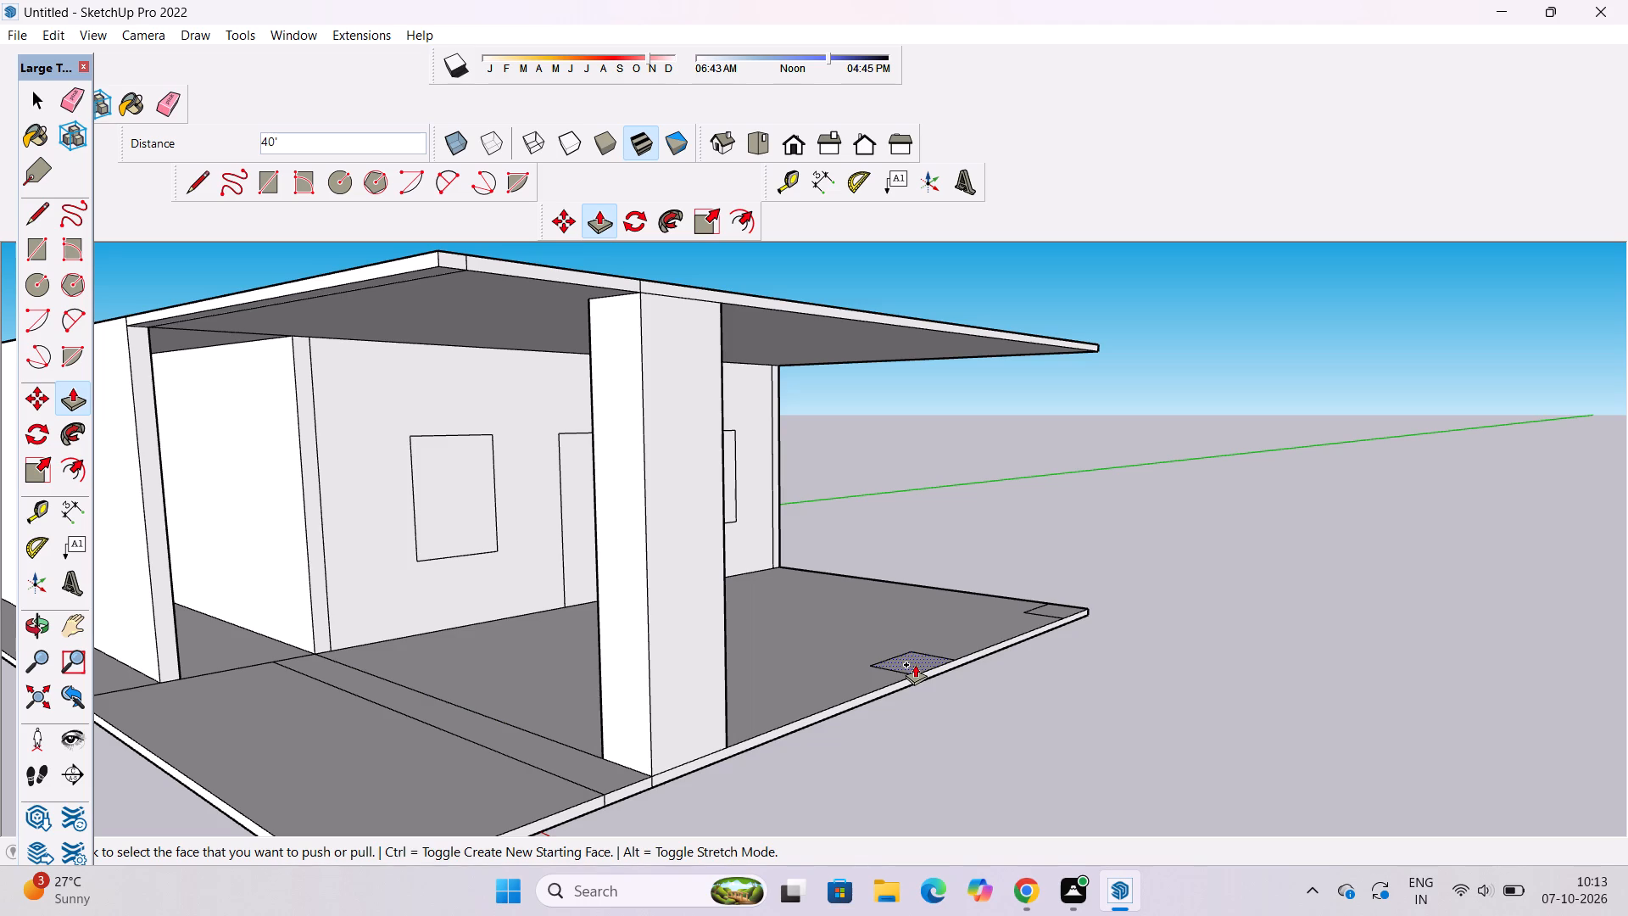
pyautogui.click(915, 664)
pyautogui.click(890, 325)
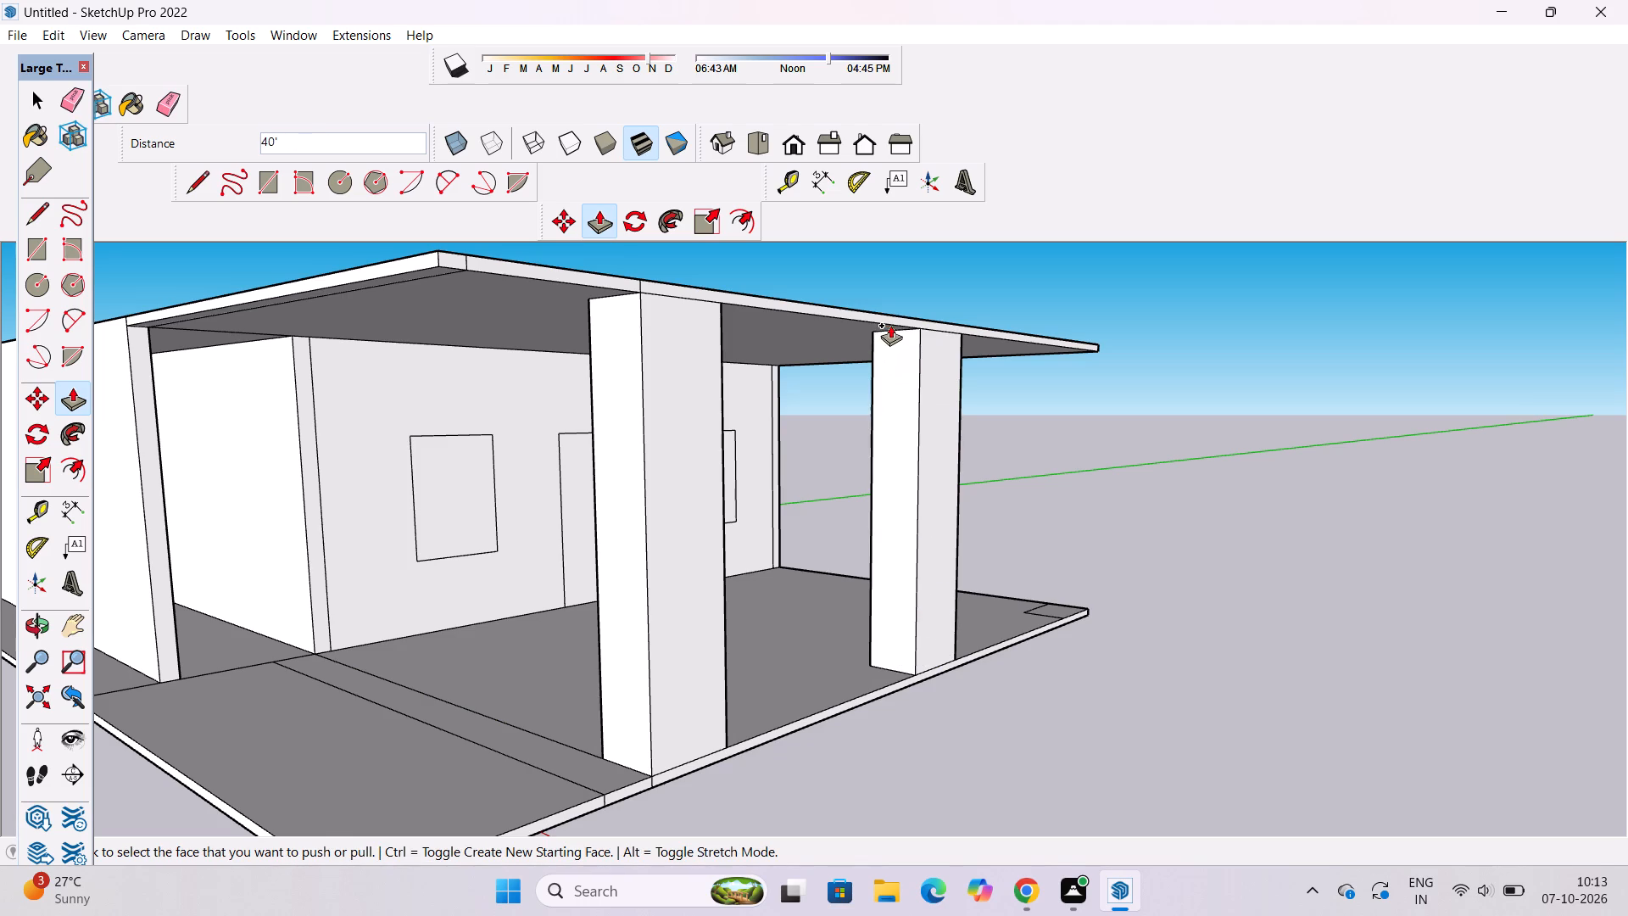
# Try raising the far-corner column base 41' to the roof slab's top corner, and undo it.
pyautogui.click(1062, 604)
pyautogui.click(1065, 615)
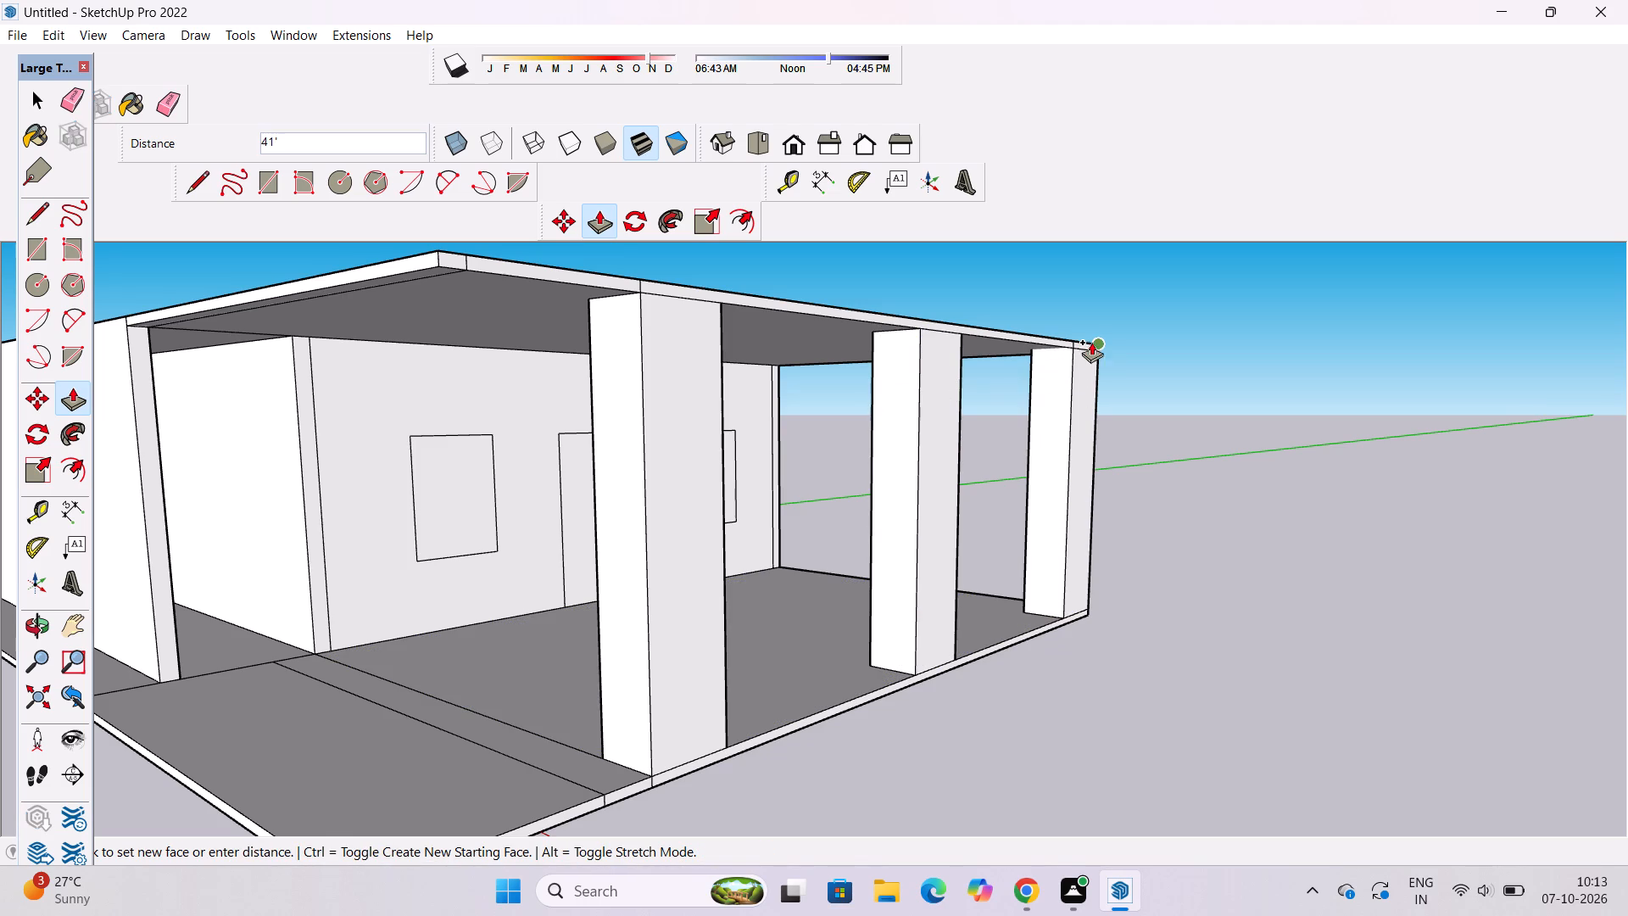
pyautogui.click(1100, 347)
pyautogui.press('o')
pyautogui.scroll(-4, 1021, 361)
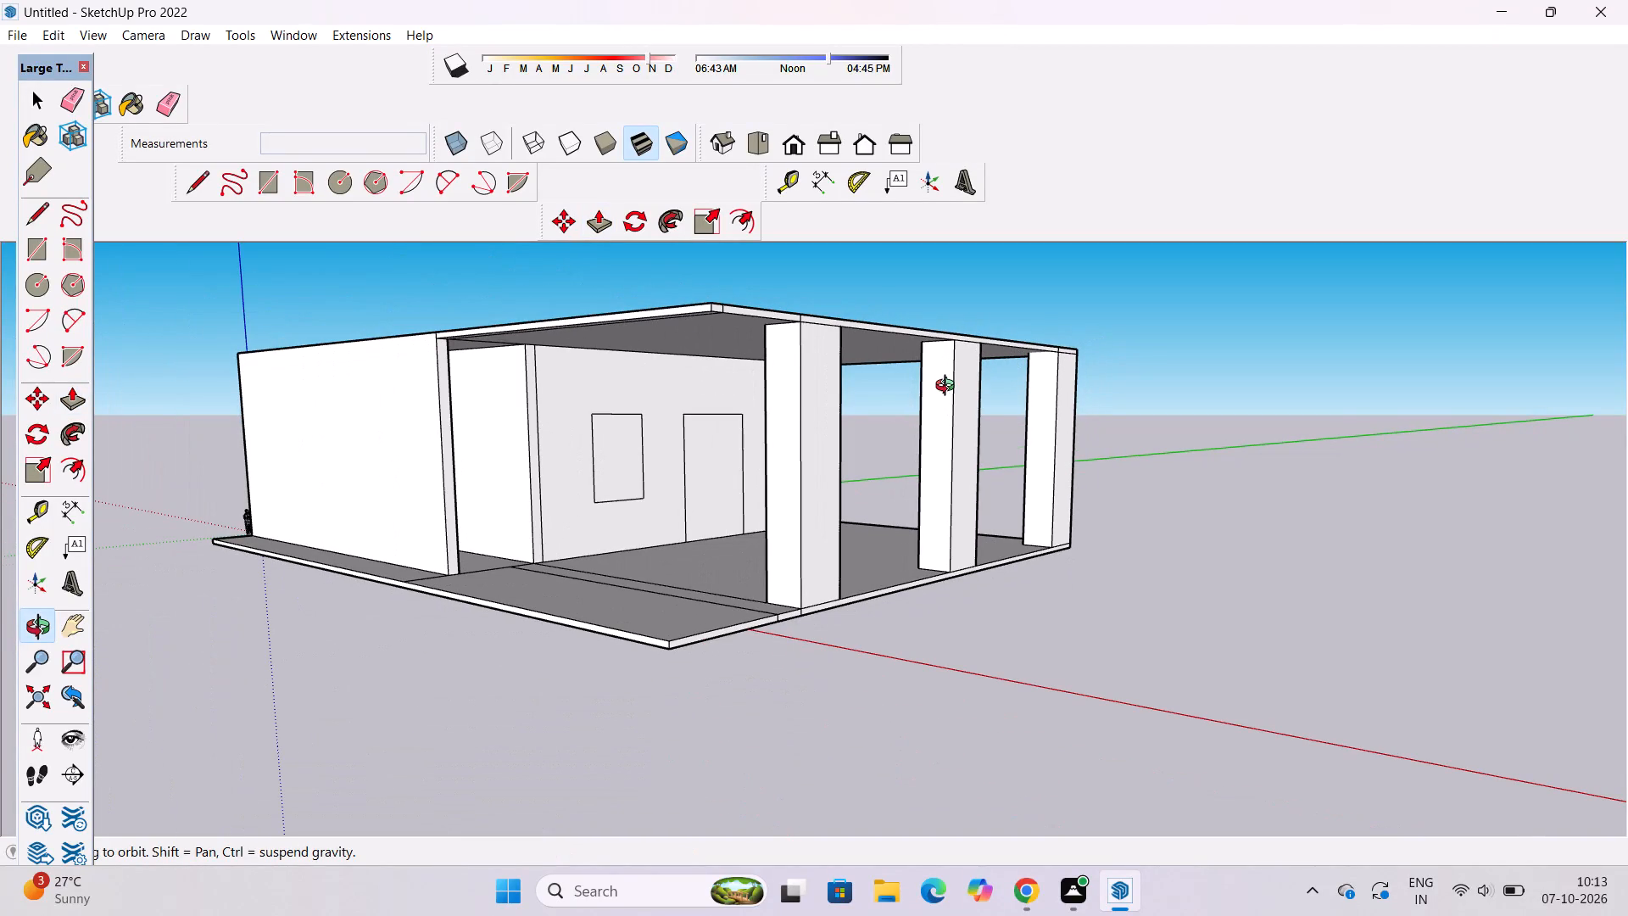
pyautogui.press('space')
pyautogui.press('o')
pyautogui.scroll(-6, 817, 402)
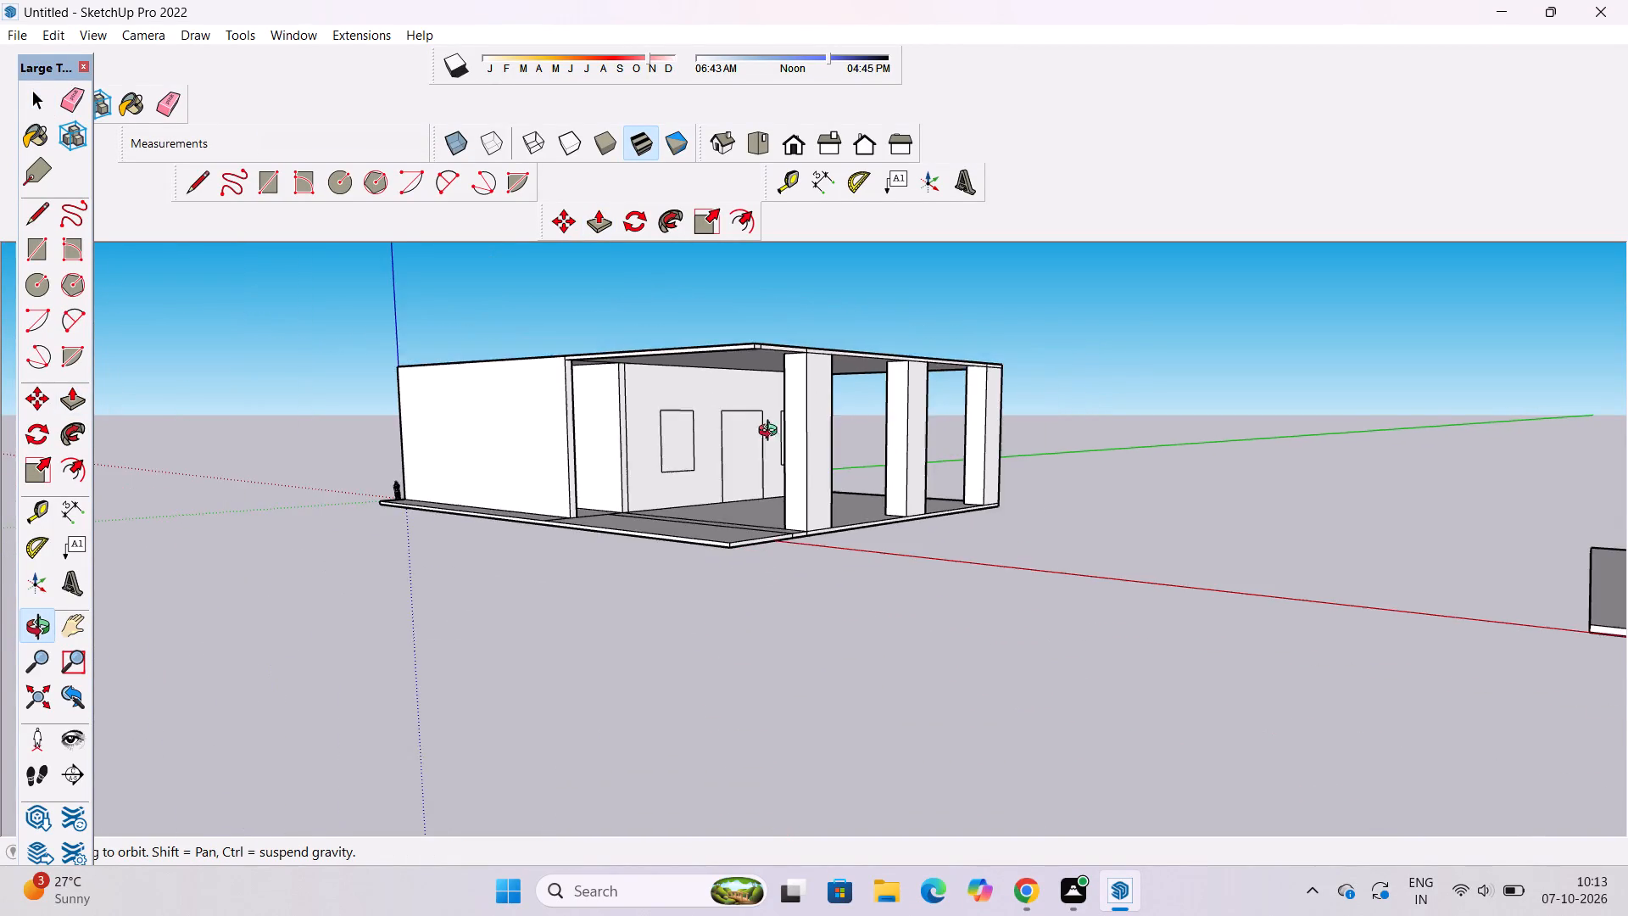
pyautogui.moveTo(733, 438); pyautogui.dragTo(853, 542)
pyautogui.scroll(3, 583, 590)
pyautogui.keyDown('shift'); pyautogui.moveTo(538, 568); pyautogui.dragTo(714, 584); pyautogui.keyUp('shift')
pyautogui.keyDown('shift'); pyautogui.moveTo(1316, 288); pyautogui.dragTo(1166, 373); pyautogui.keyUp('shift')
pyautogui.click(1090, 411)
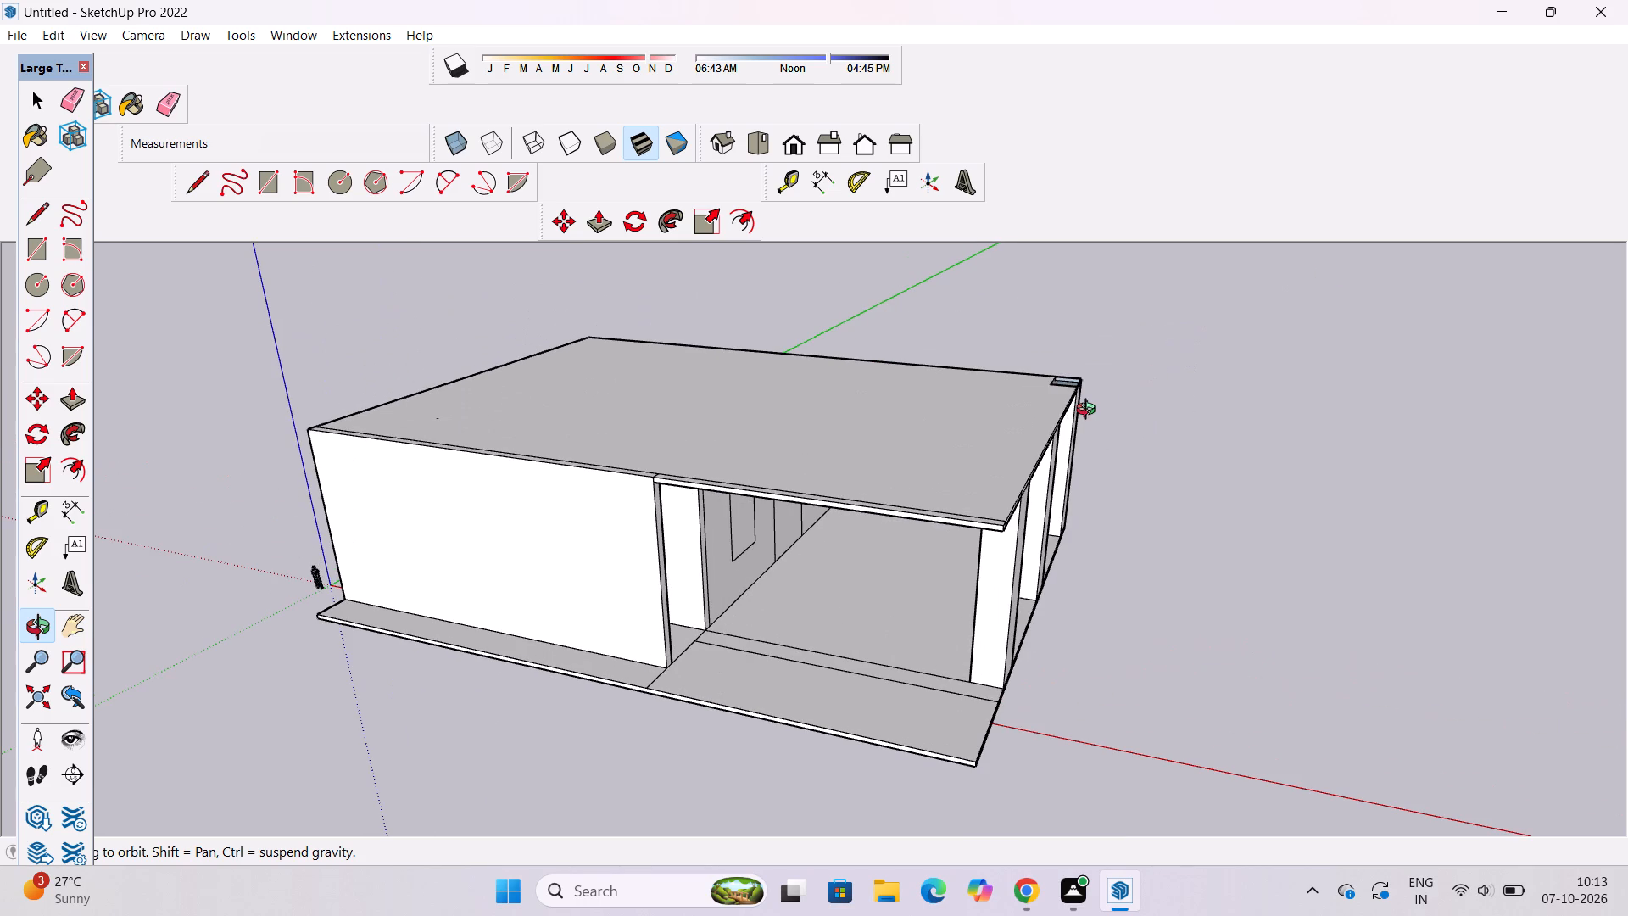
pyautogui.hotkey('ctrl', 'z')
# Push/Pull the far-corner column base up 40' to the underside of the roof slab.
pyautogui.moveTo(1120, 465); pyautogui.dragTo(958, 455)
pyautogui.keyDown('shift'); pyautogui.moveTo(1060, 481); pyautogui.dragTo(927, 473); pyautogui.keyUp('shift')
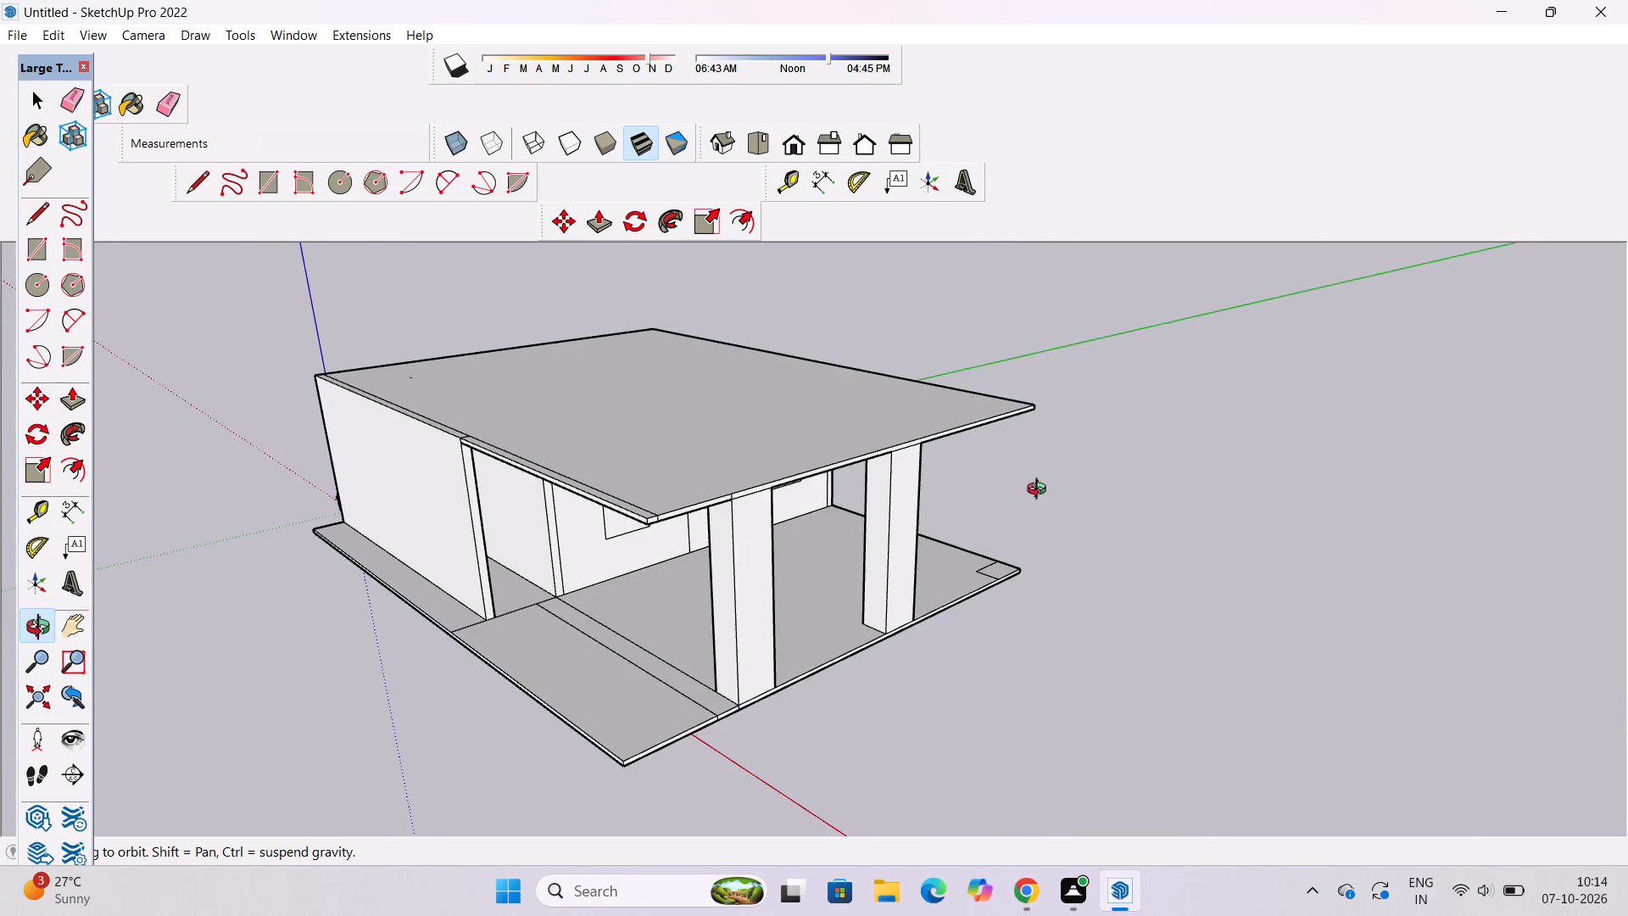
pyautogui.moveTo(1040, 491); pyautogui.dragTo(881, 478)
pyautogui.keyDown('shift'); pyautogui.moveTo(1012, 497); pyautogui.dragTo(922, 432); pyautogui.keyUp('shift')
pyautogui.moveTo(922, 432); pyautogui.dragTo(995, 472)
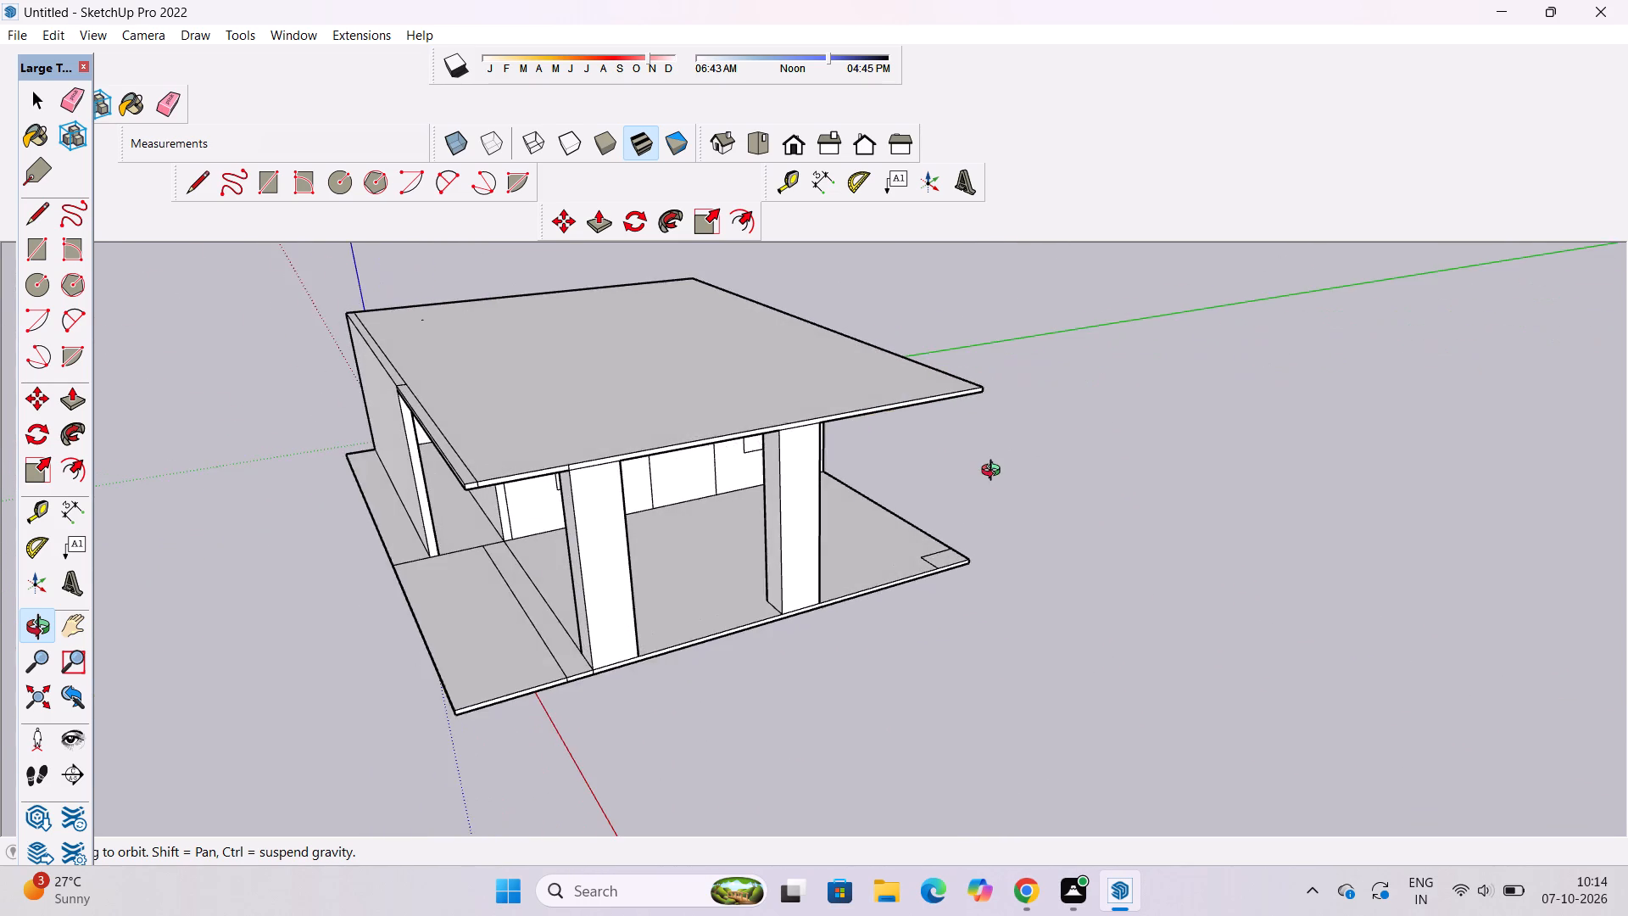
pyautogui.keyDown('shift'); pyautogui.moveTo(995, 472); pyautogui.dragTo(966, 435); pyautogui.keyUp('shift')
pyautogui.moveTo(921, 499); pyautogui.dragTo(956, 548)
pyautogui.scroll(2, 945, 541)
pyautogui.keyDown('shift'); pyautogui.moveTo(941, 522); pyautogui.dragTo(945, 553); pyautogui.keyUp('shift')
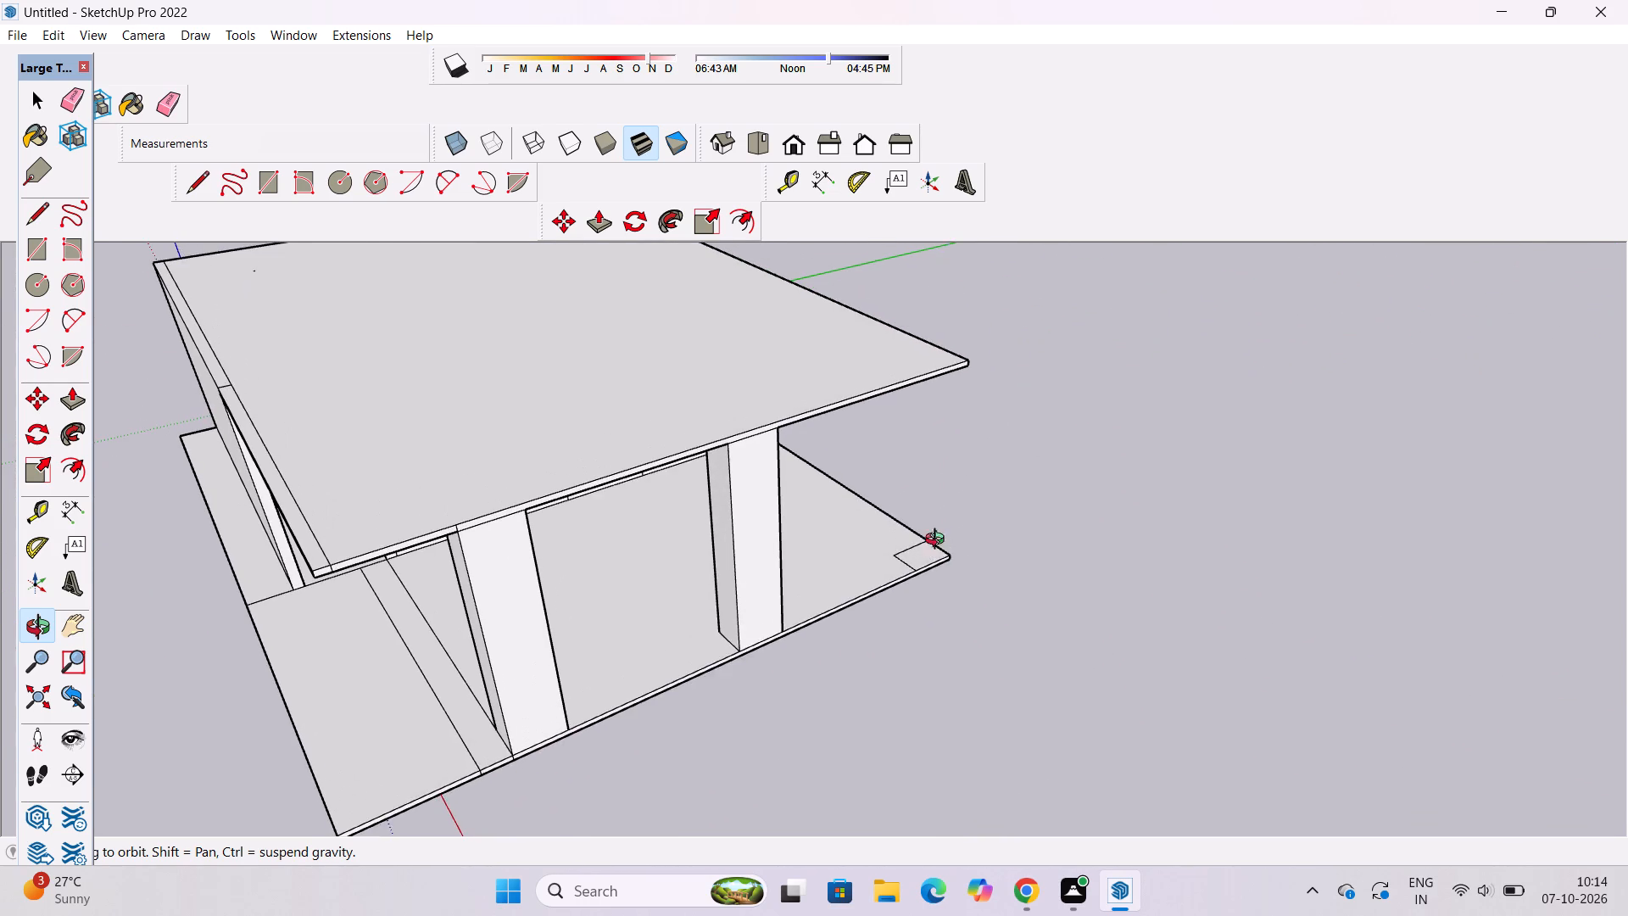
pyautogui.keyDown('shift'); pyautogui.moveTo(939, 541); pyautogui.dragTo(939, 565); pyautogui.keyUp('shift')
pyautogui.press('p')
pyautogui.scroll(2, 940, 578)
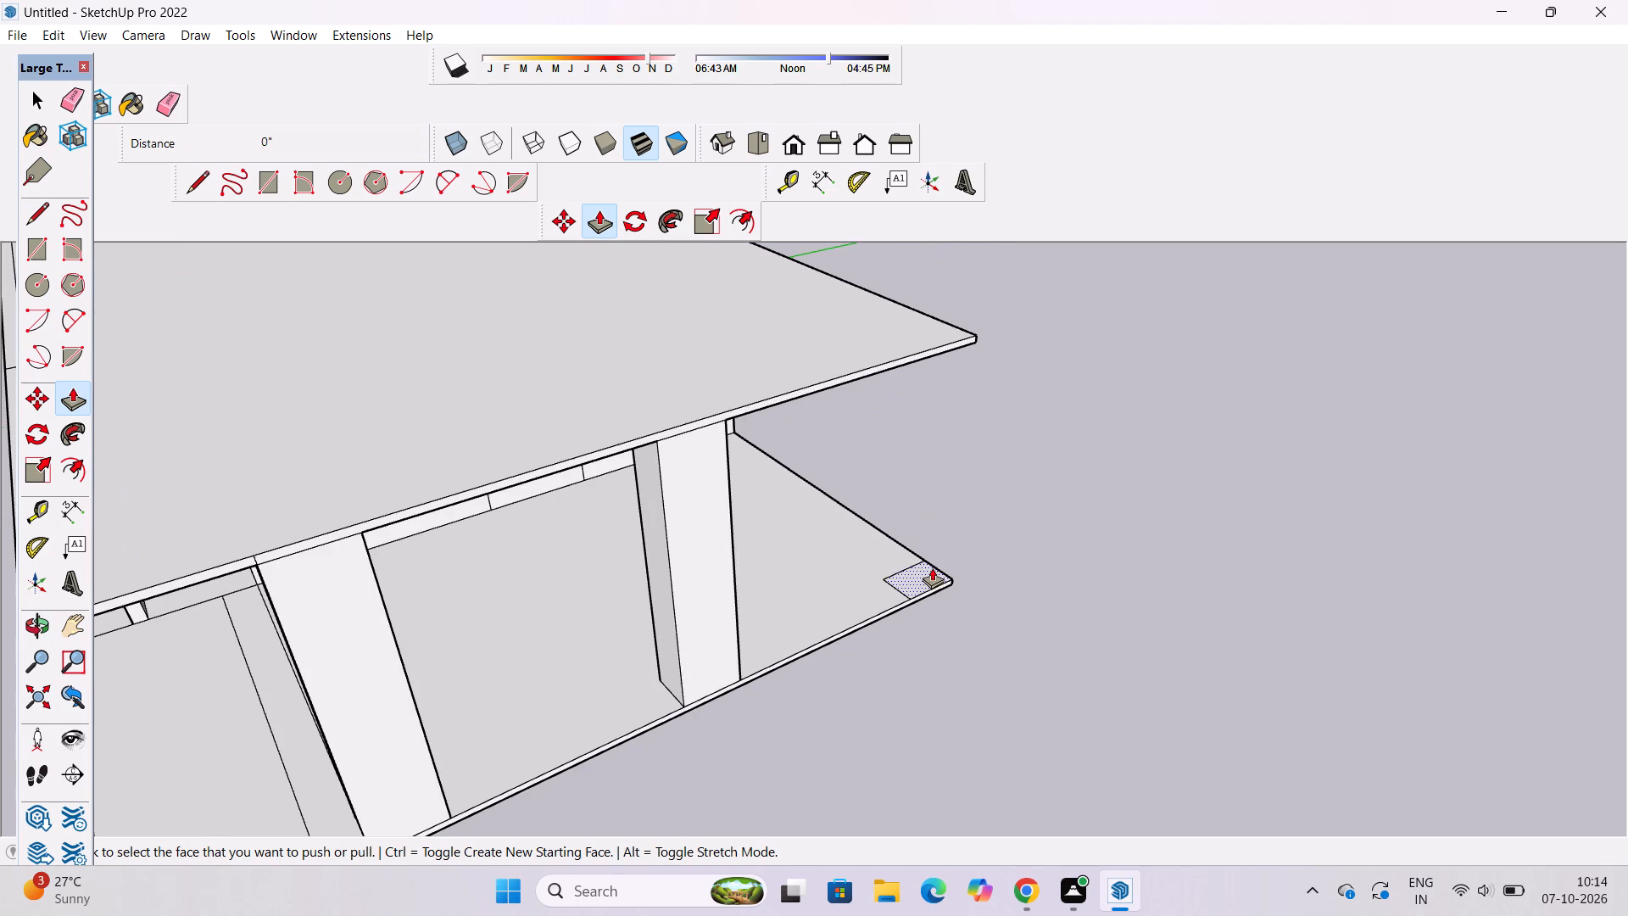
pyautogui.click(932, 568)
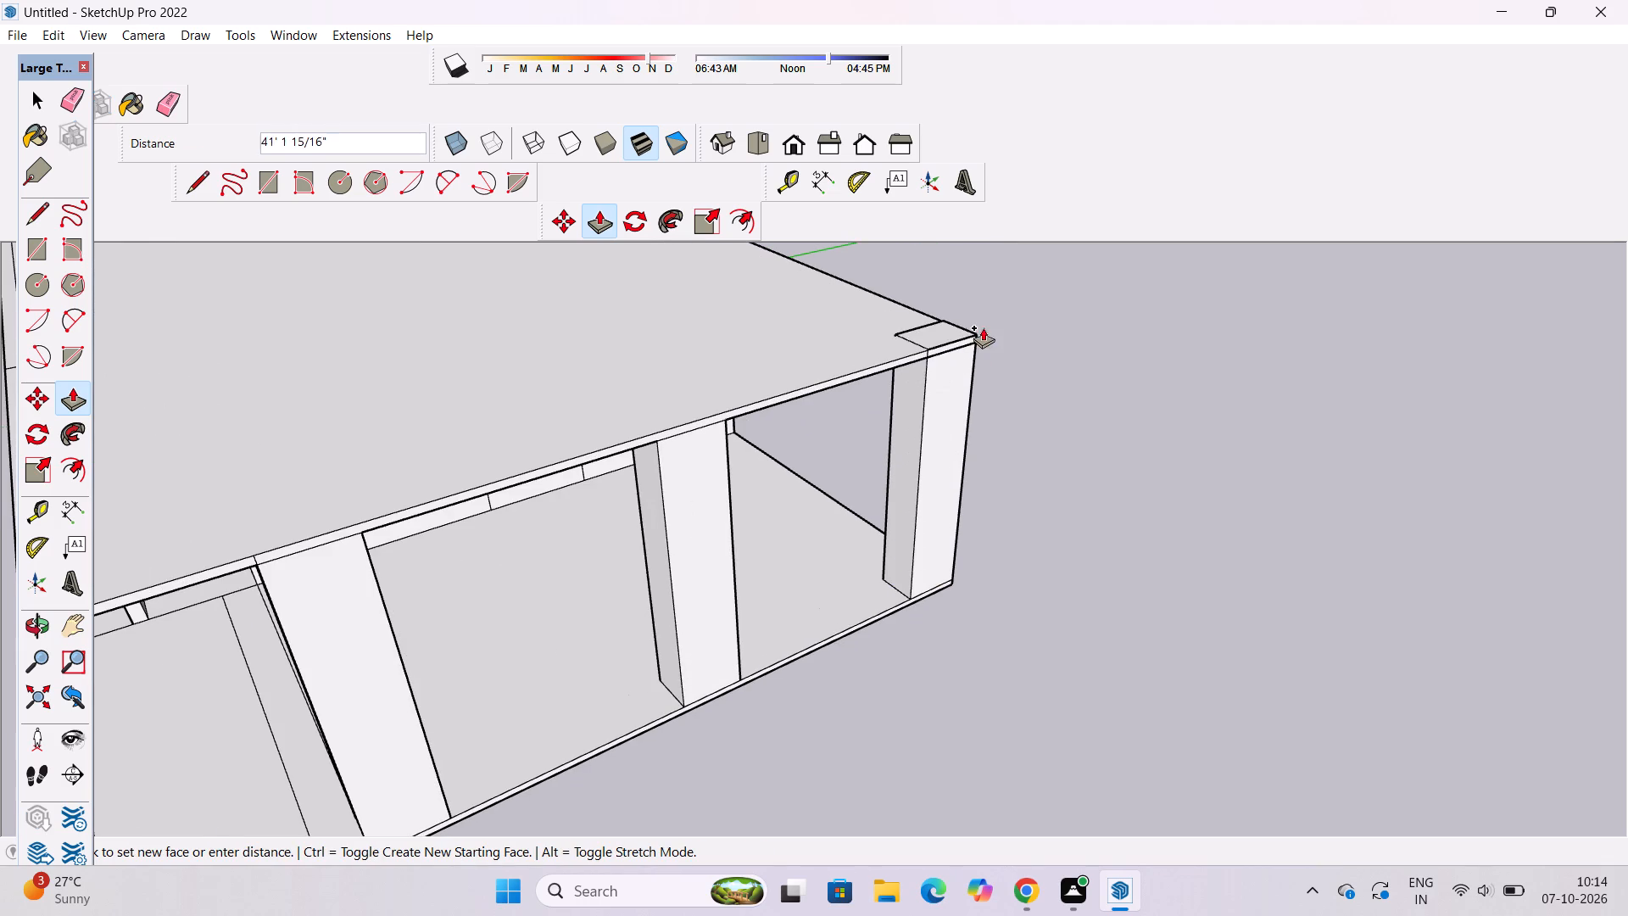
pyautogui.scroll(1, 964, 357)
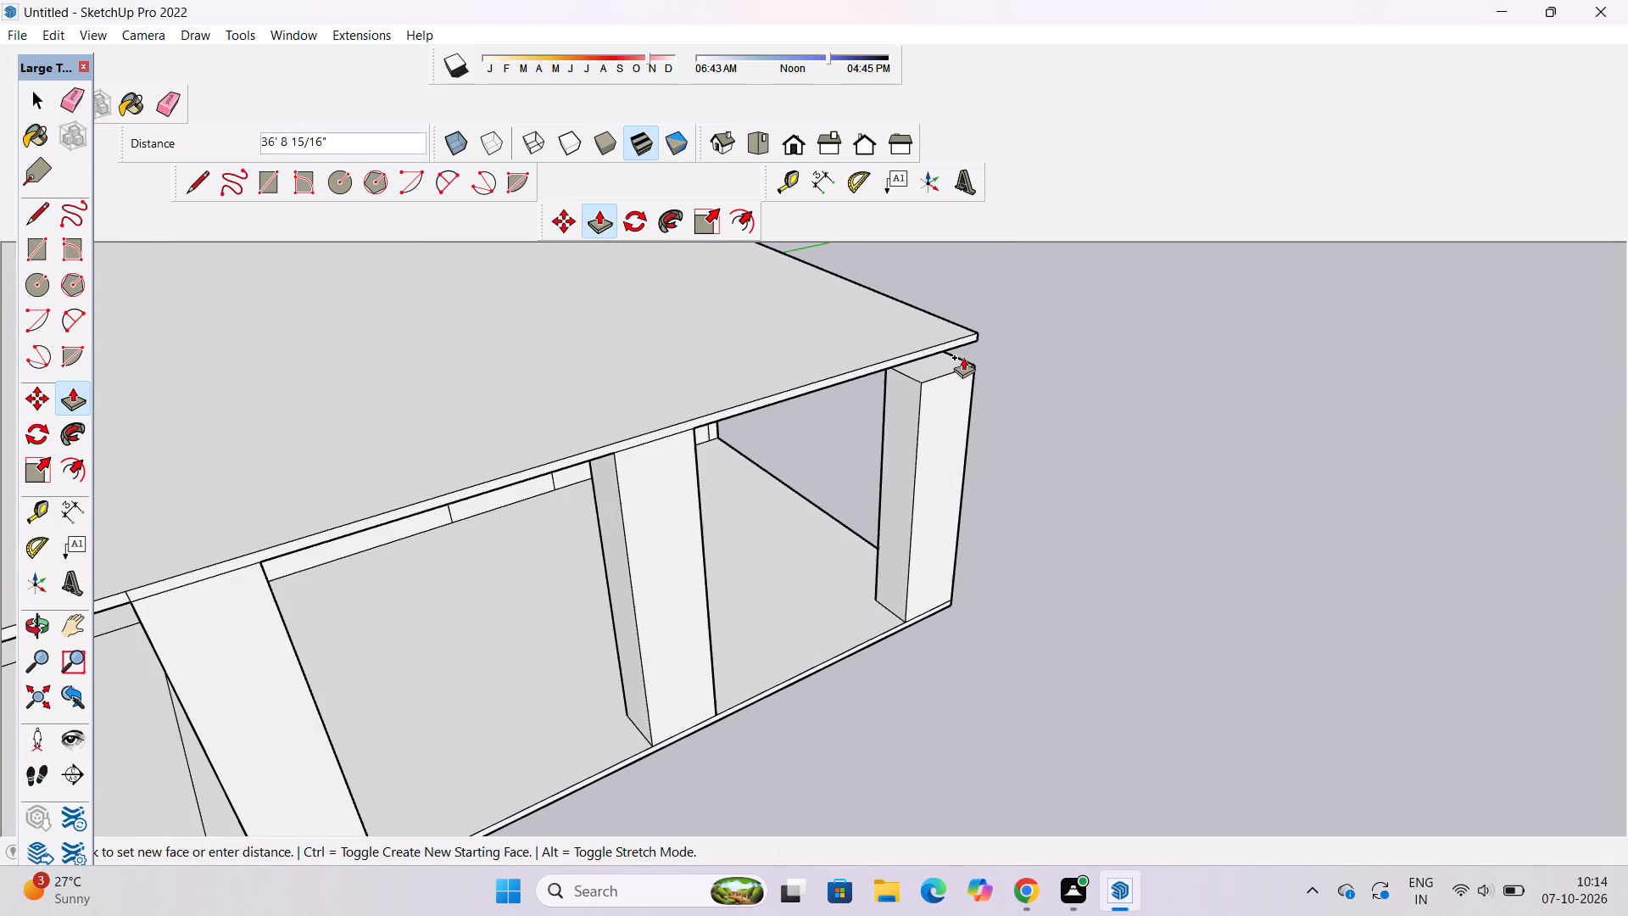
pyautogui.click(917, 365)
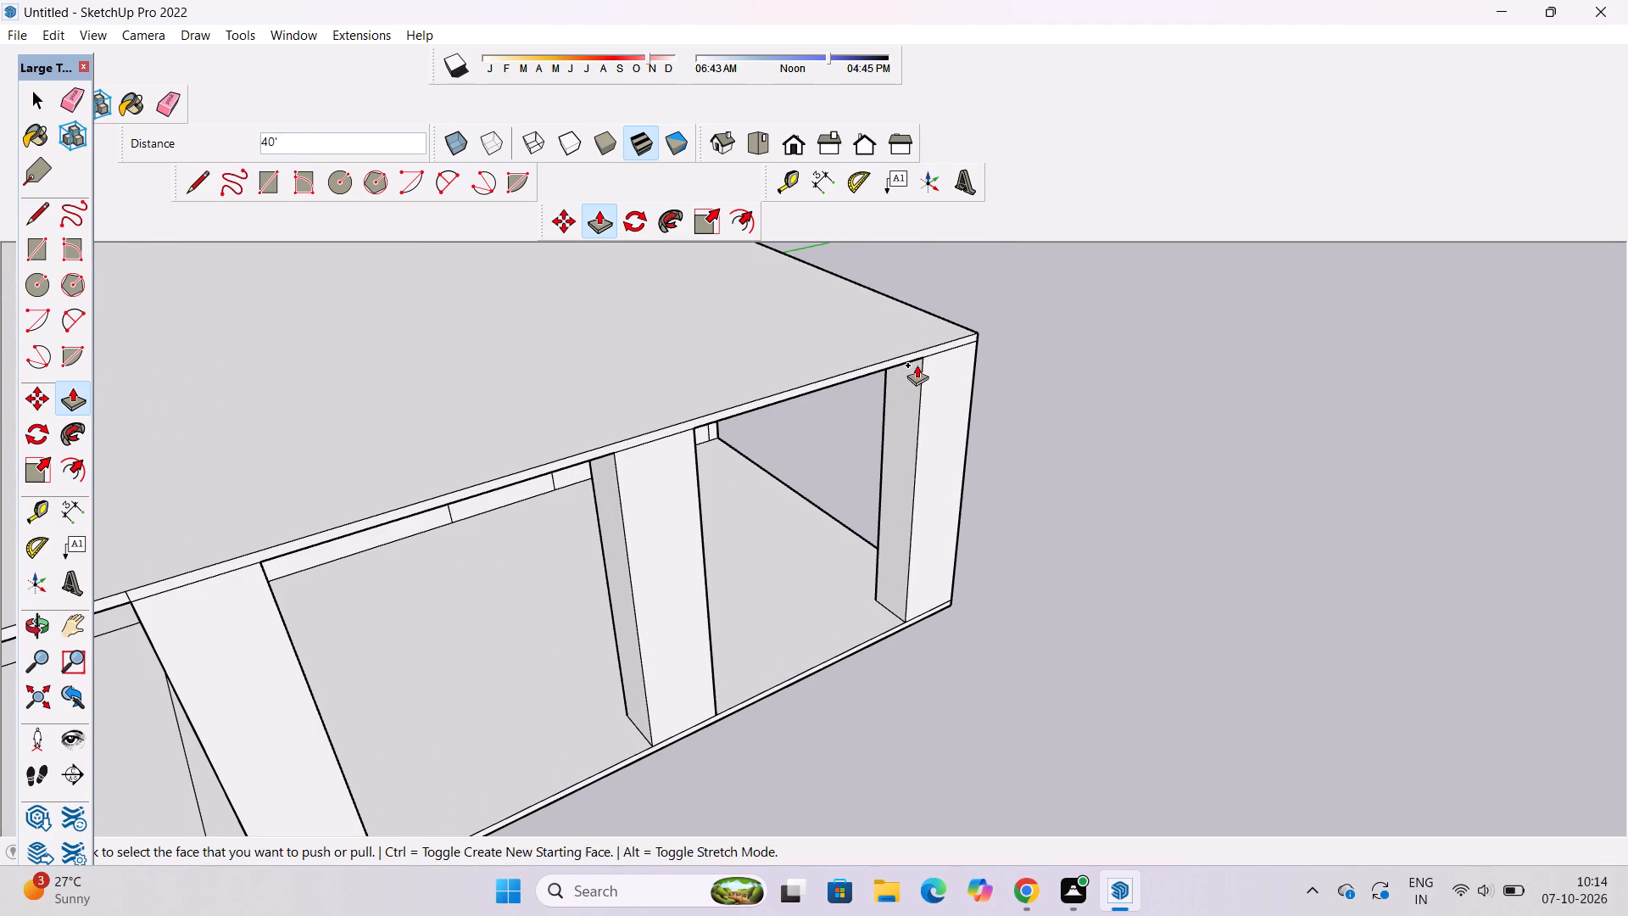
# Examine the building's columns, long side wall, roof slab and open porch from several sides.
pyautogui.press('space')
pyautogui.write('o')
pyautogui.scroll(-4, 937, 385)
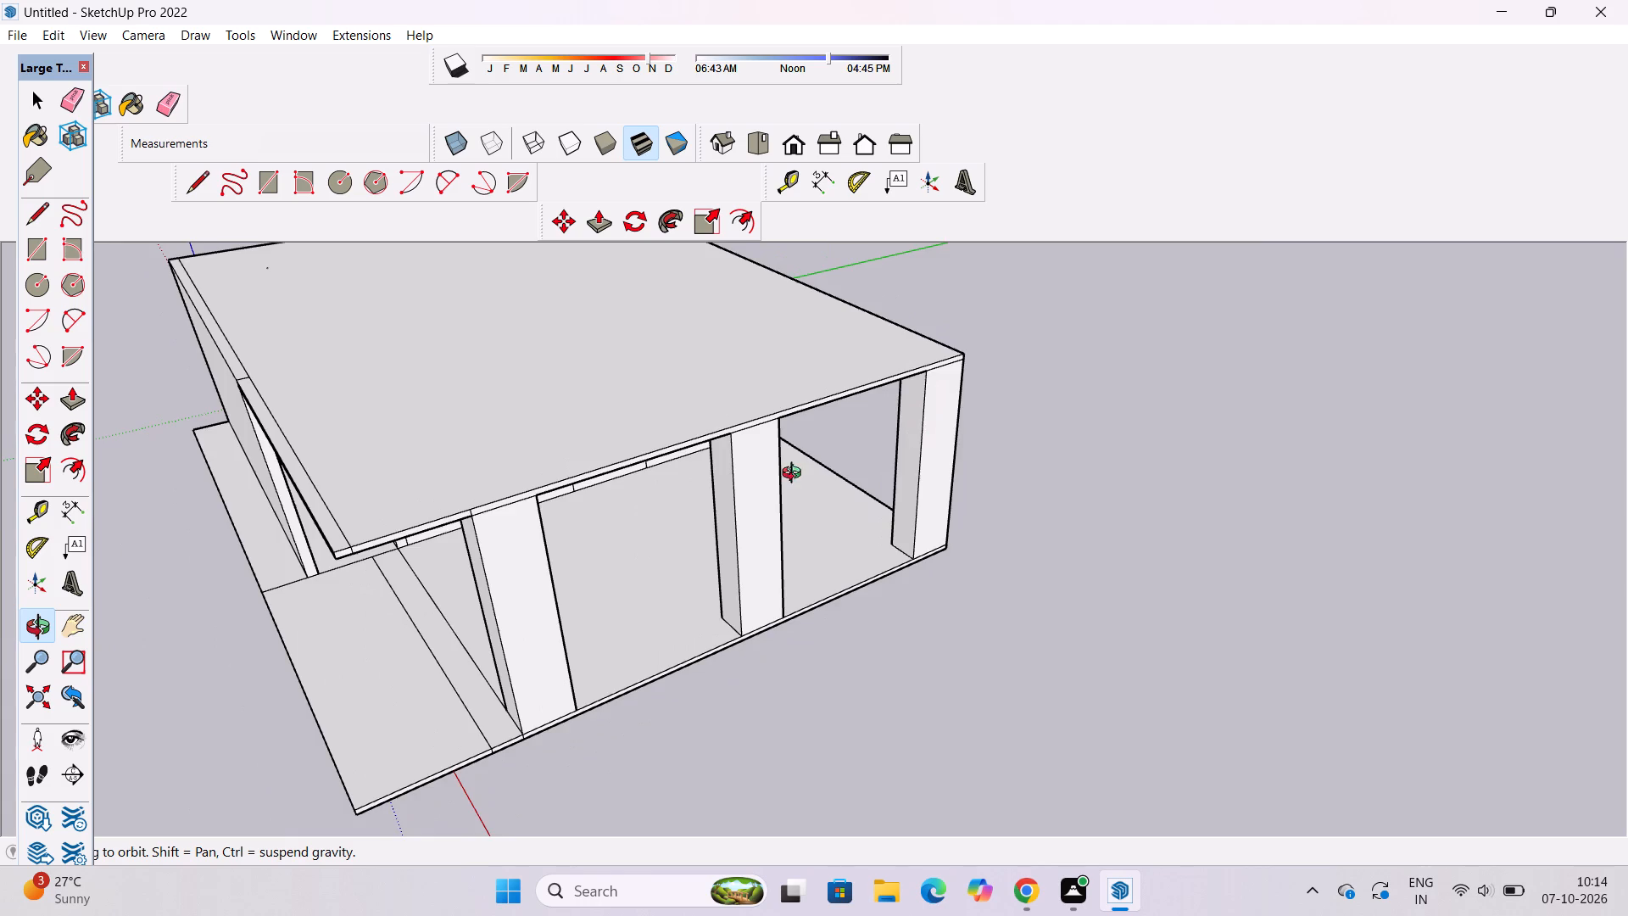
pyautogui.moveTo(805, 464); pyautogui.dragTo(916, 386)
pyautogui.keyDown('shift'); pyautogui.moveTo(712, 455); pyautogui.dragTo(956, 476); pyautogui.keyUp('shift')
pyautogui.moveTo(661, 584); pyautogui.dragTo(791, 576)
pyautogui.keyDown('shift'); pyautogui.moveTo(791, 576); pyautogui.dragTo(759, 553); pyautogui.keyUp('shift')
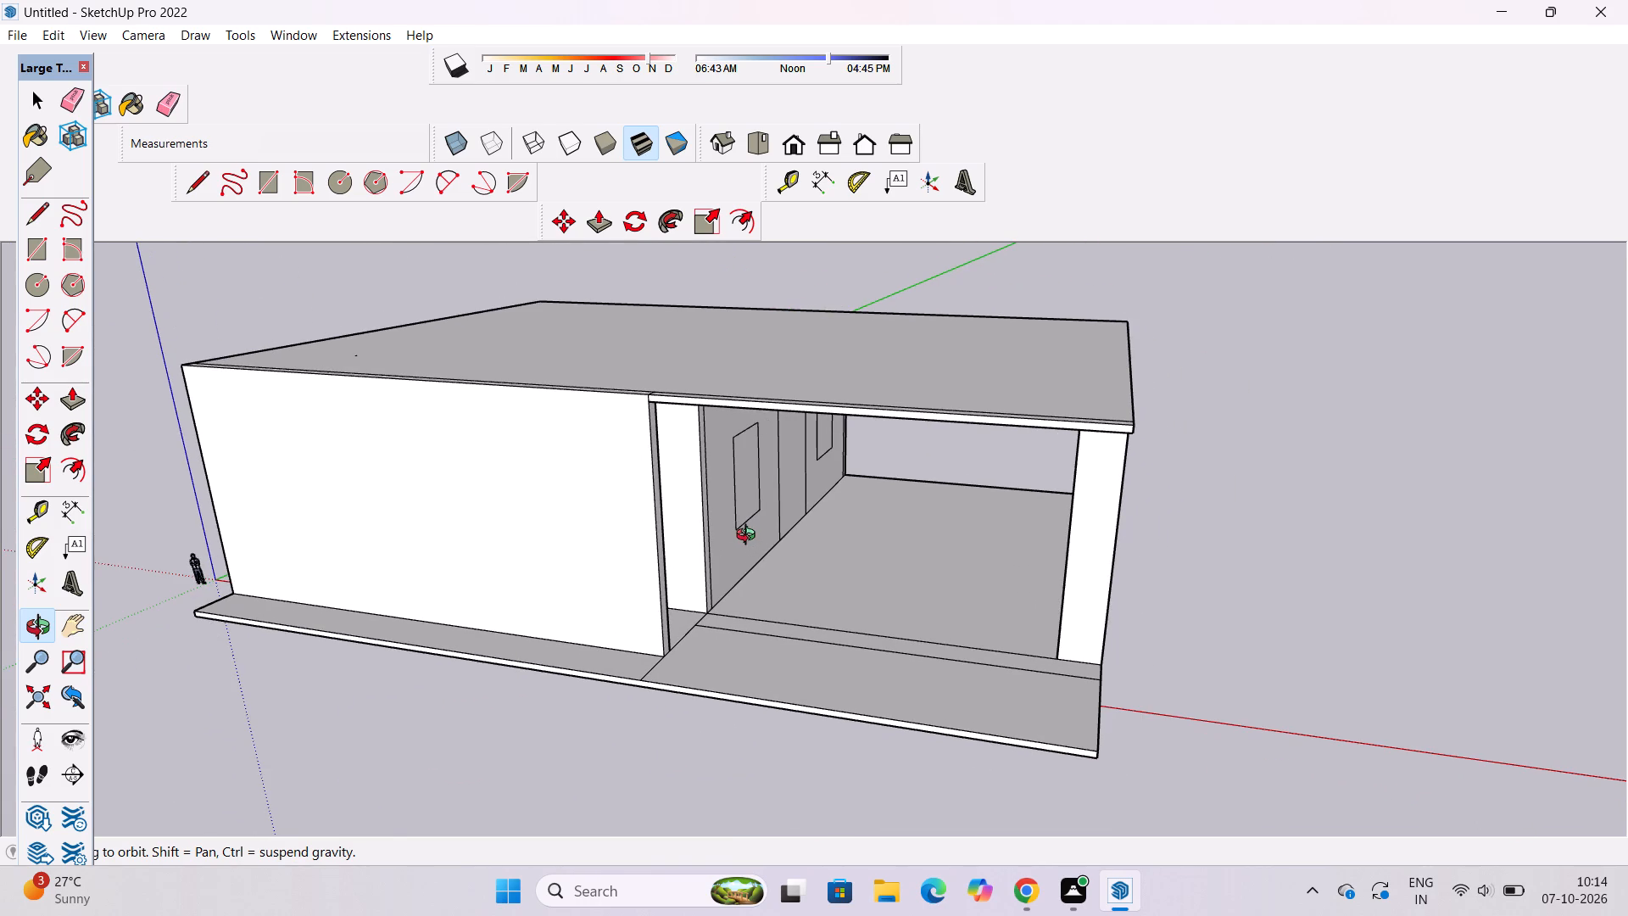
pyautogui.scroll(-3, 746, 533)
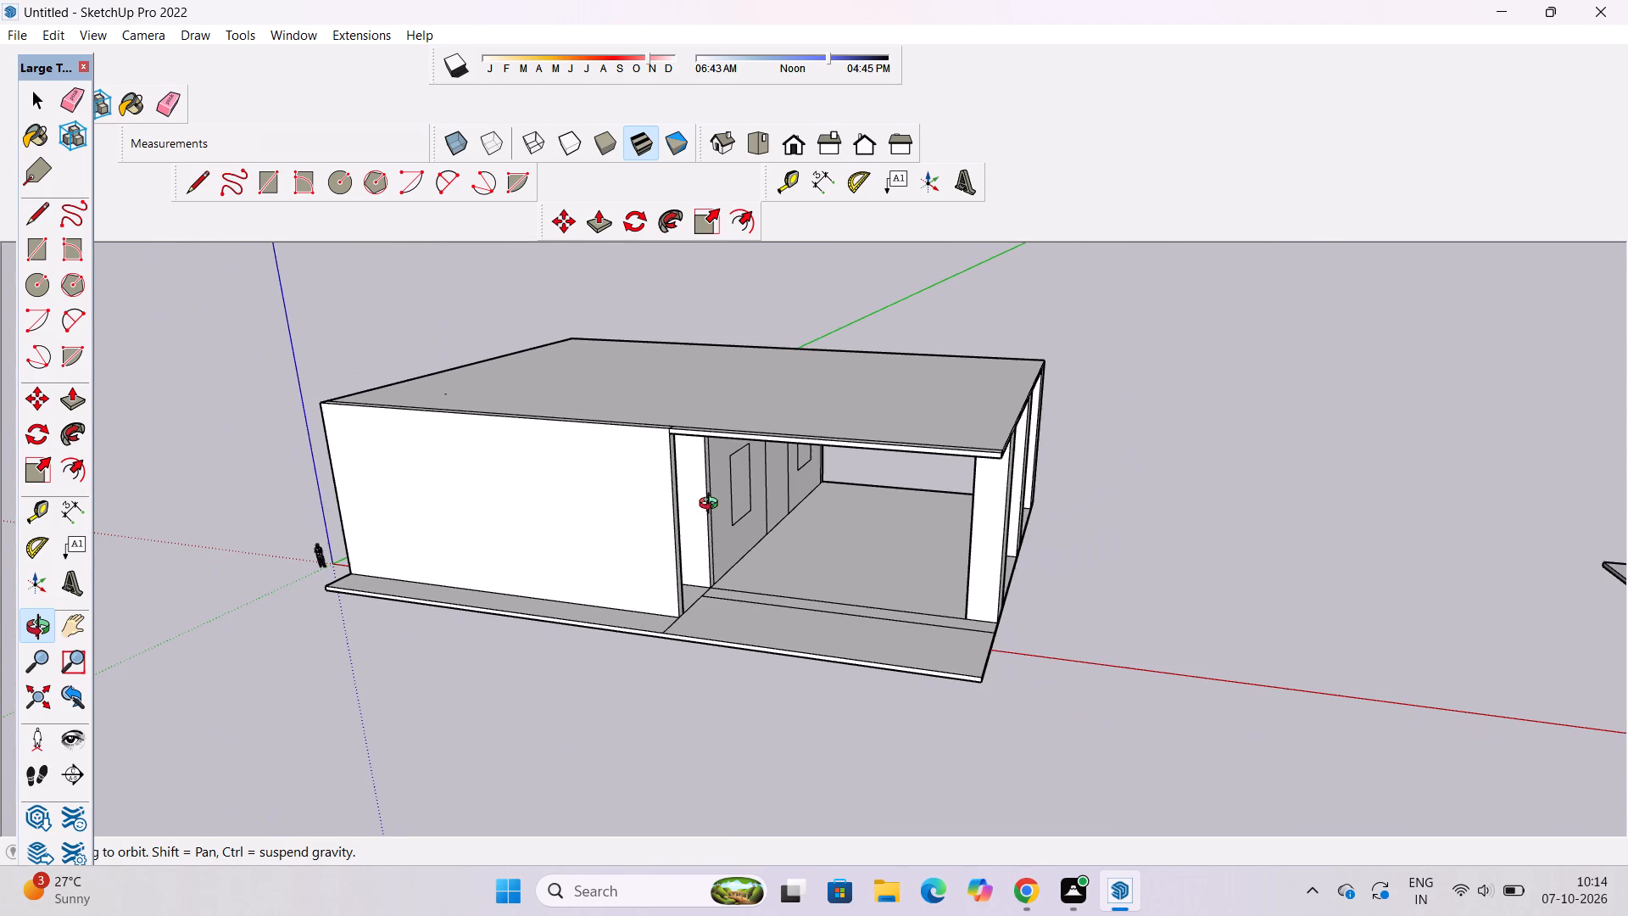
pyautogui.moveTo(706, 519); pyautogui.dragTo(762, 542)
pyautogui.scroll(-2, 754, 500)
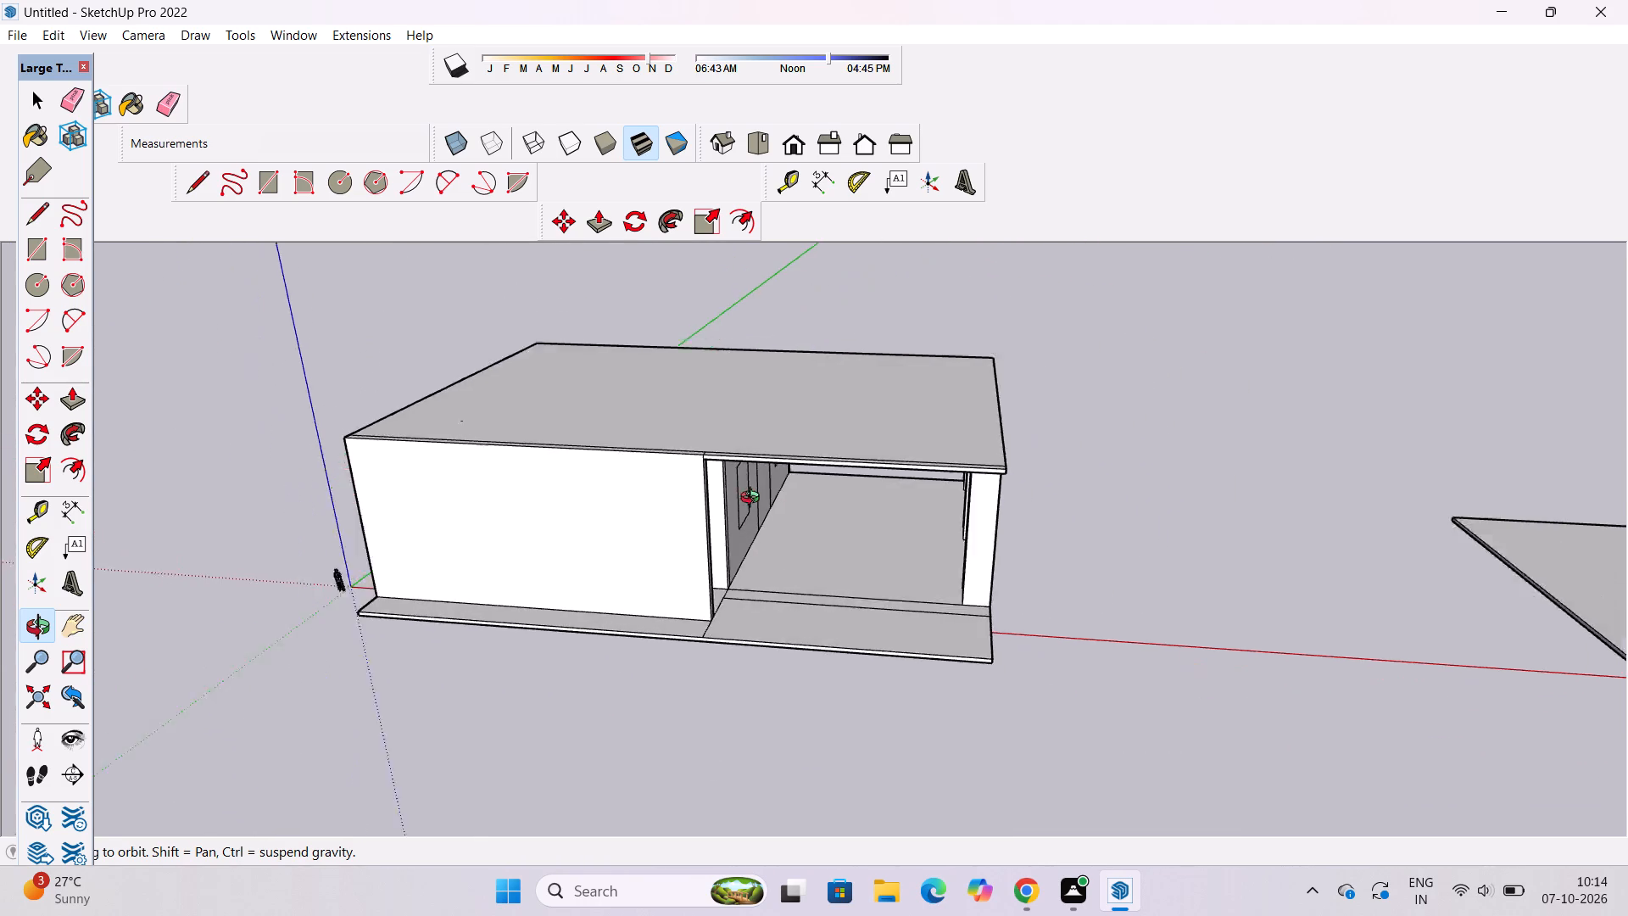
pyautogui.scroll(-2, 754, 500)
pyautogui.moveTo(679, 499); pyautogui.dragTo(850, 573)
pyautogui.keyDown('shift'); pyautogui.moveTo(525, 561); pyautogui.dragTo(718, 557); pyautogui.keyUp('shift')
pyautogui.moveTo(633, 578); pyautogui.dragTo(782, 578)
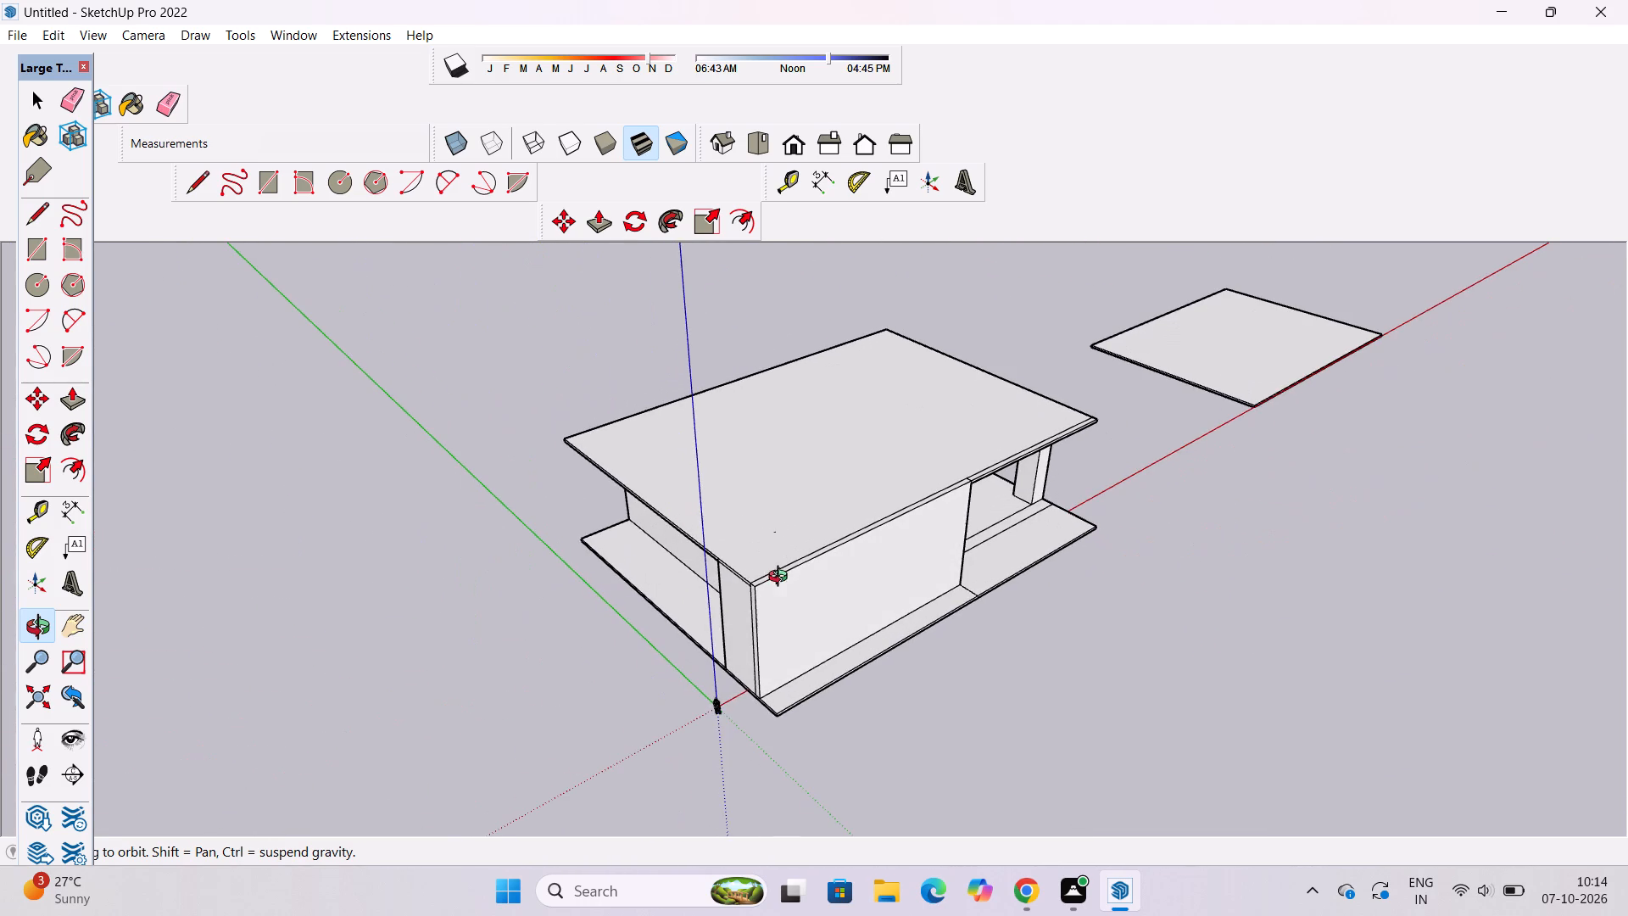
pyautogui.keyDown('shift'); pyautogui.moveTo(745, 578); pyautogui.dragTo(799, 572); pyautogui.keyUp('shift')
pyautogui.keyDown('shift'); pyautogui.moveTo(830, 555); pyautogui.dragTo(836, 565); pyautogui.keyUp('shift')
pyautogui.scroll(-4, 873, 638)
pyautogui.moveTo(1150, 595); pyautogui.dragTo(801, 561)
pyautogui.keyDown('shift'); pyautogui.moveTo(870, 583); pyautogui.dragTo(822, 613); pyautogui.keyUp('shift')
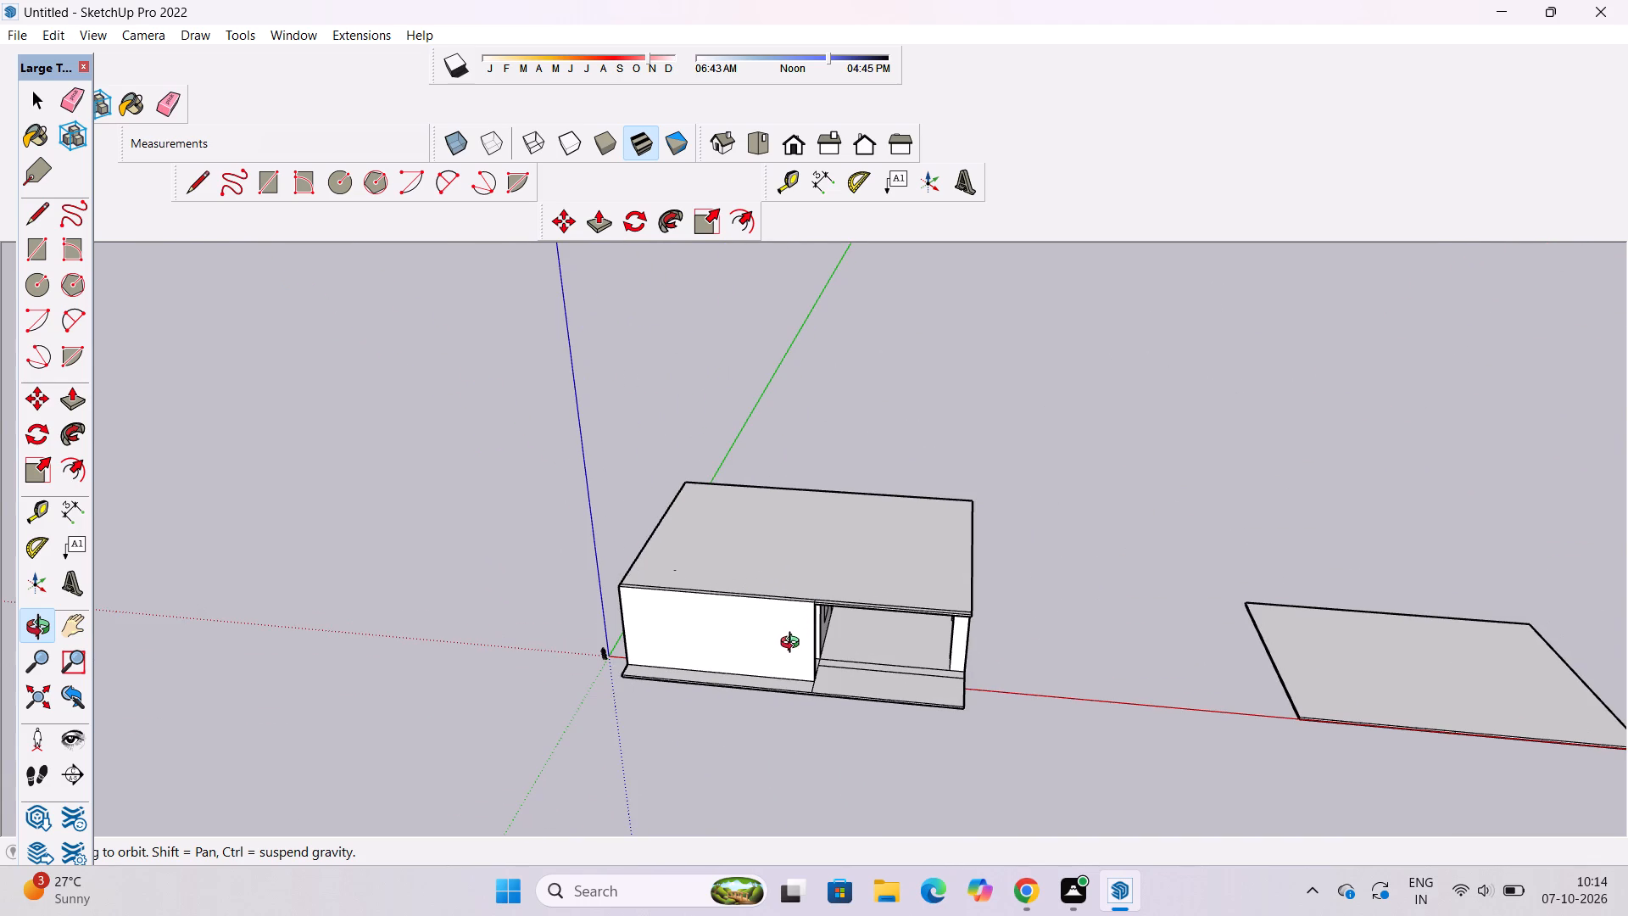
pyautogui.keyDown('shift'); pyautogui.moveTo(787, 661); pyautogui.dragTo(785, 590); pyautogui.keyUp('shift')
pyautogui.scroll(3, 694, 628)
pyautogui.moveTo(701, 623); pyautogui.dragTo(734, 524)
pyautogui.moveTo(734, 524); pyautogui.dragTo(773, 596)
pyautogui.keyDown('shift'); pyautogui.moveTo(772, 594); pyautogui.dragTo(758, 572); pyautogui.keyUp('shift')
pyautogui.moveTo(650, 568); pyautogui.dragTo(780, 583)
pyautogui.scroll(1, 737, 588)
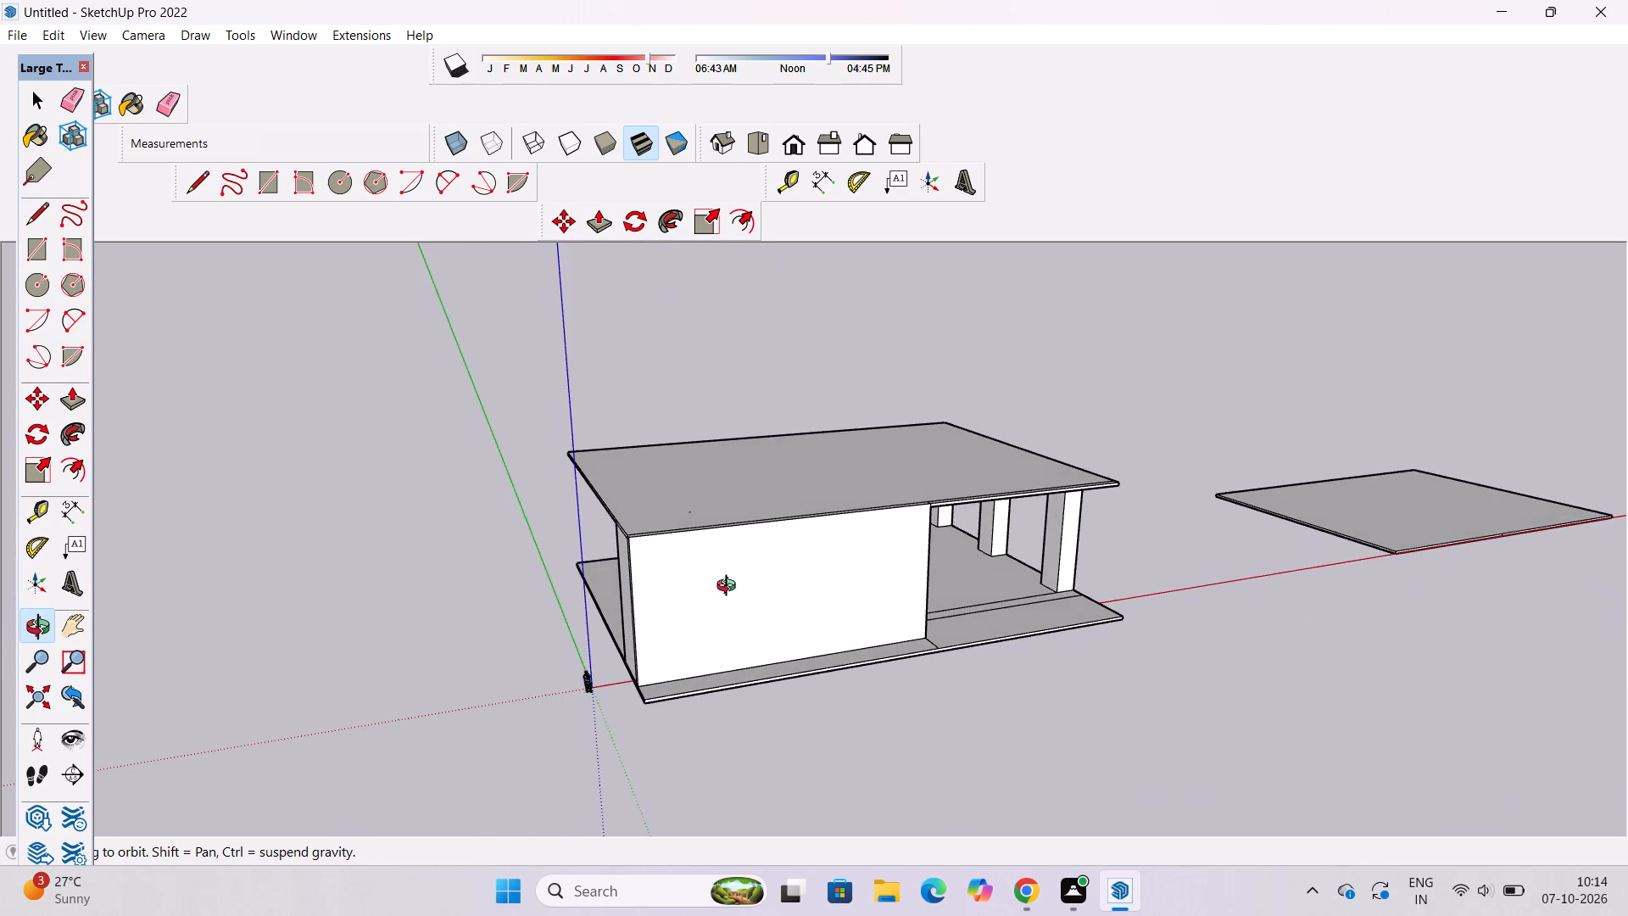
pyautogui.moveTo(700, 589); pyautogui.dragTo(898, 643)
pyautogui.scroll(1, 800, 685)
pyautogui.moveTo(1072, 612); pyautogui.dragTo(923, 620)
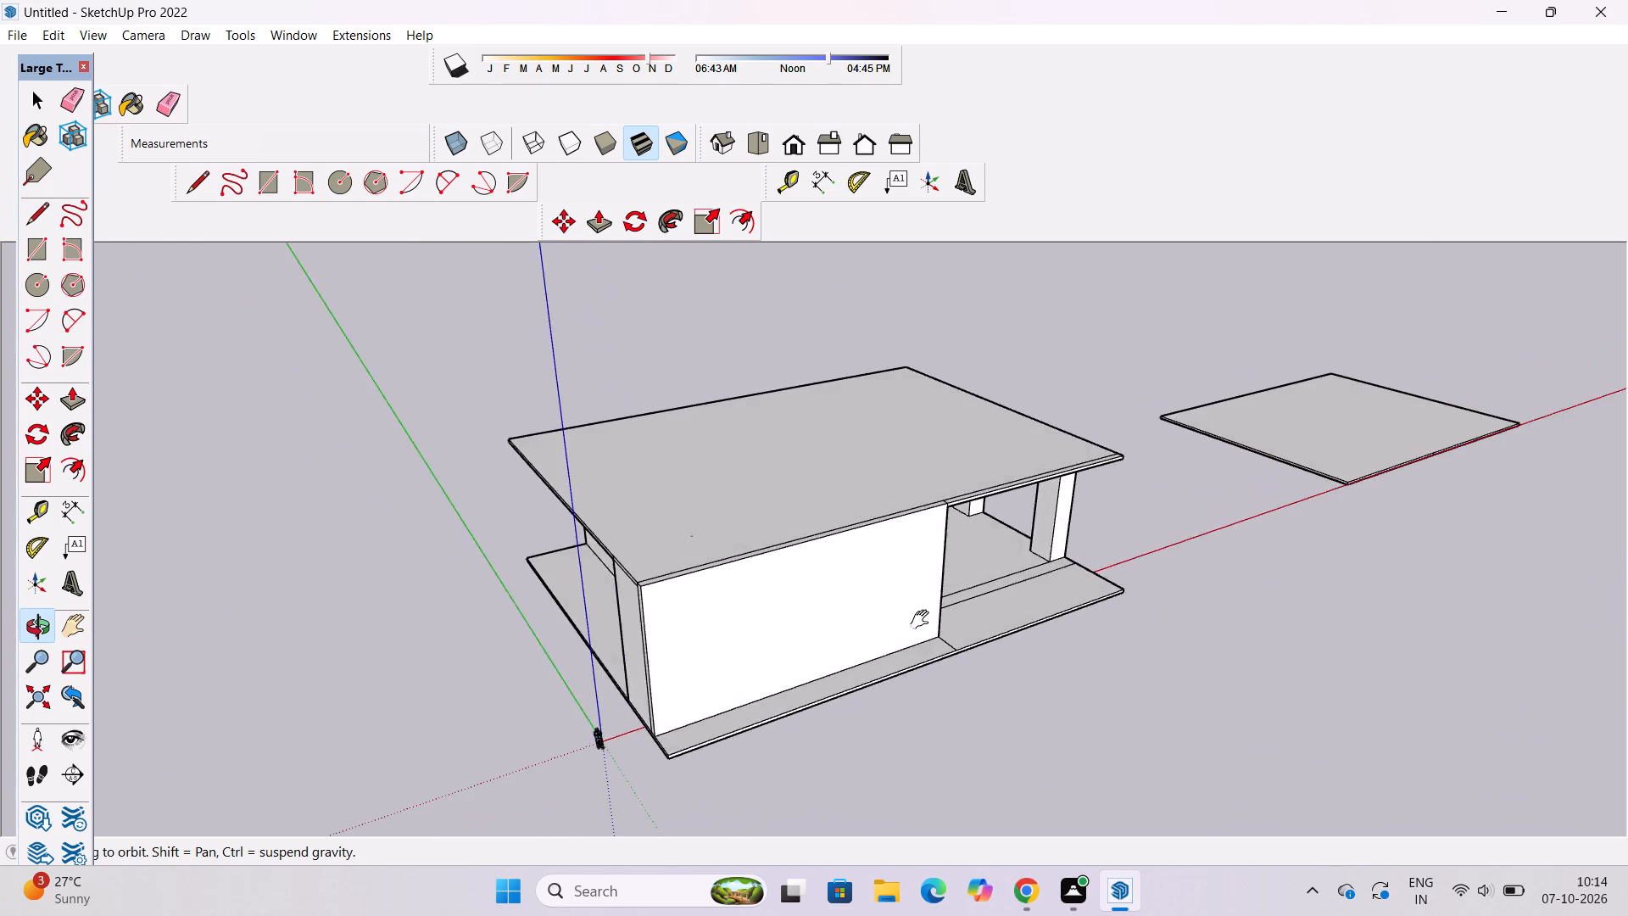
pyautogui.moveTo(923, 620); pyautogui.dragTo(509, 645)
pyautogui.keyDown('shift'); pyautogui.moveTo(859, 590); pyautogui.dragTo(744, 636); pyautogui.keyUp('shift')
pyautogui.moveTo(709, 644); pyautogui.dragTo(777, 655)
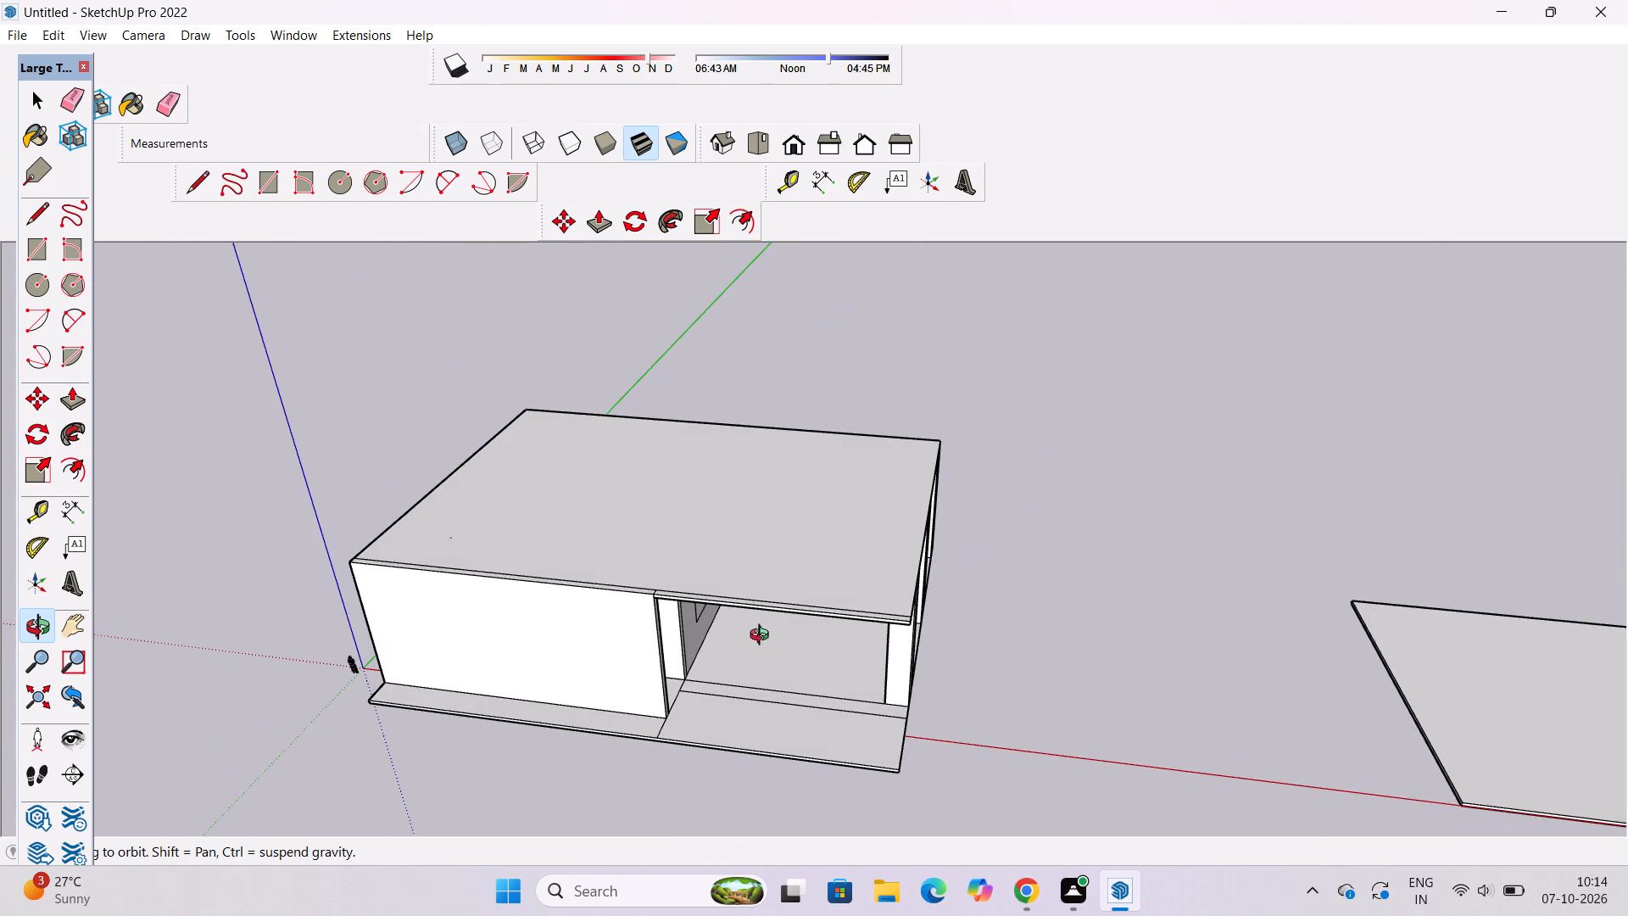
pyautogui.scroll(2, 691, 627)
pyautogui.keyDown('shift'); pyautogui.moveTo(690, 623); pyautogui.dragTo(716, 638); pyautogui.keyUp('shift')
pyautogui.moveTo(703, 638); pyautogui.dragTo(712, 617)
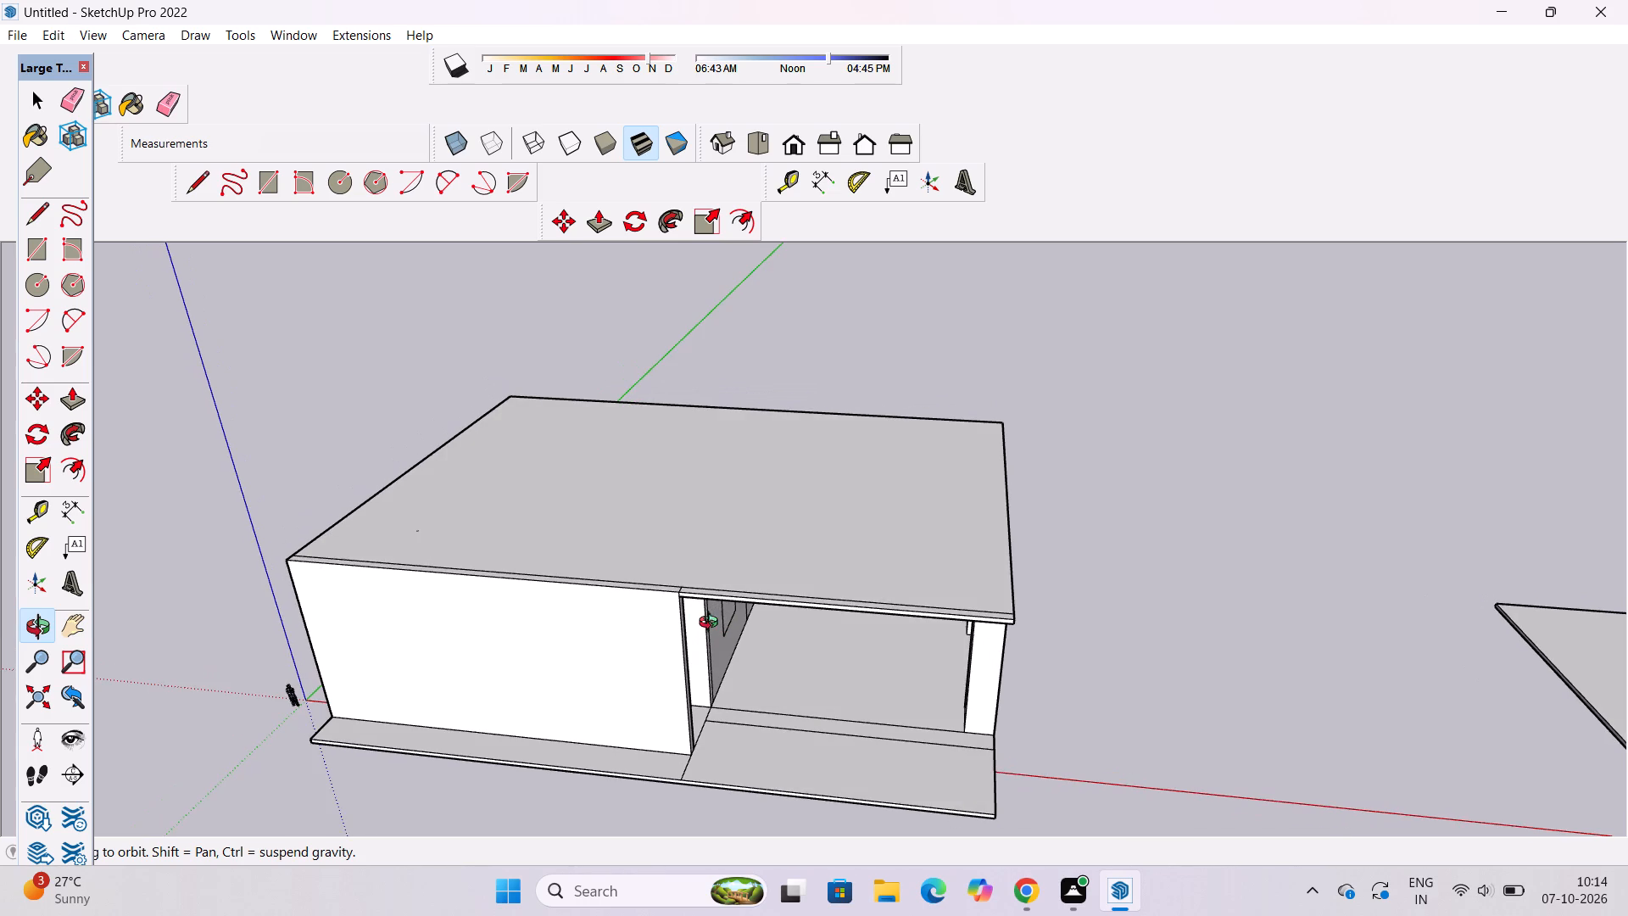
pyautogui.click(712, 624)
pyautogui.moveTo(710, 592); pyautogui.dragTo(717, 536)
pyautogui.moveTo(622, 614); pyautogui.dragTo(685, 615)
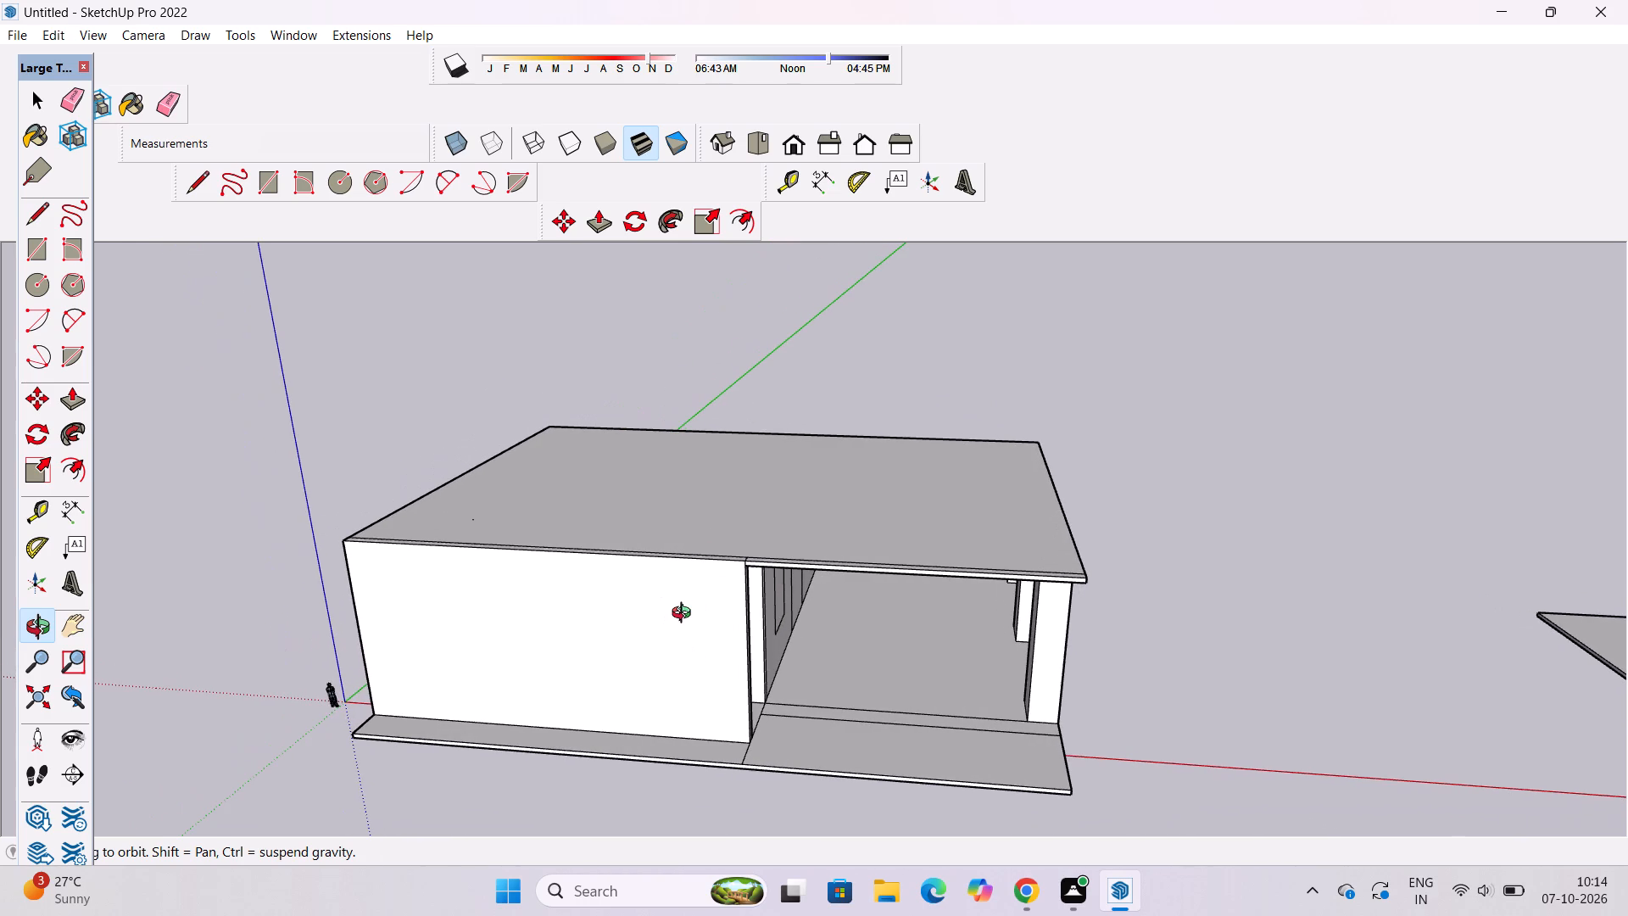
pyautogui.moveTo(709, 600); pyautogui.dragTo(722, 651)
pyautogui.scroll(2, 722, 651)
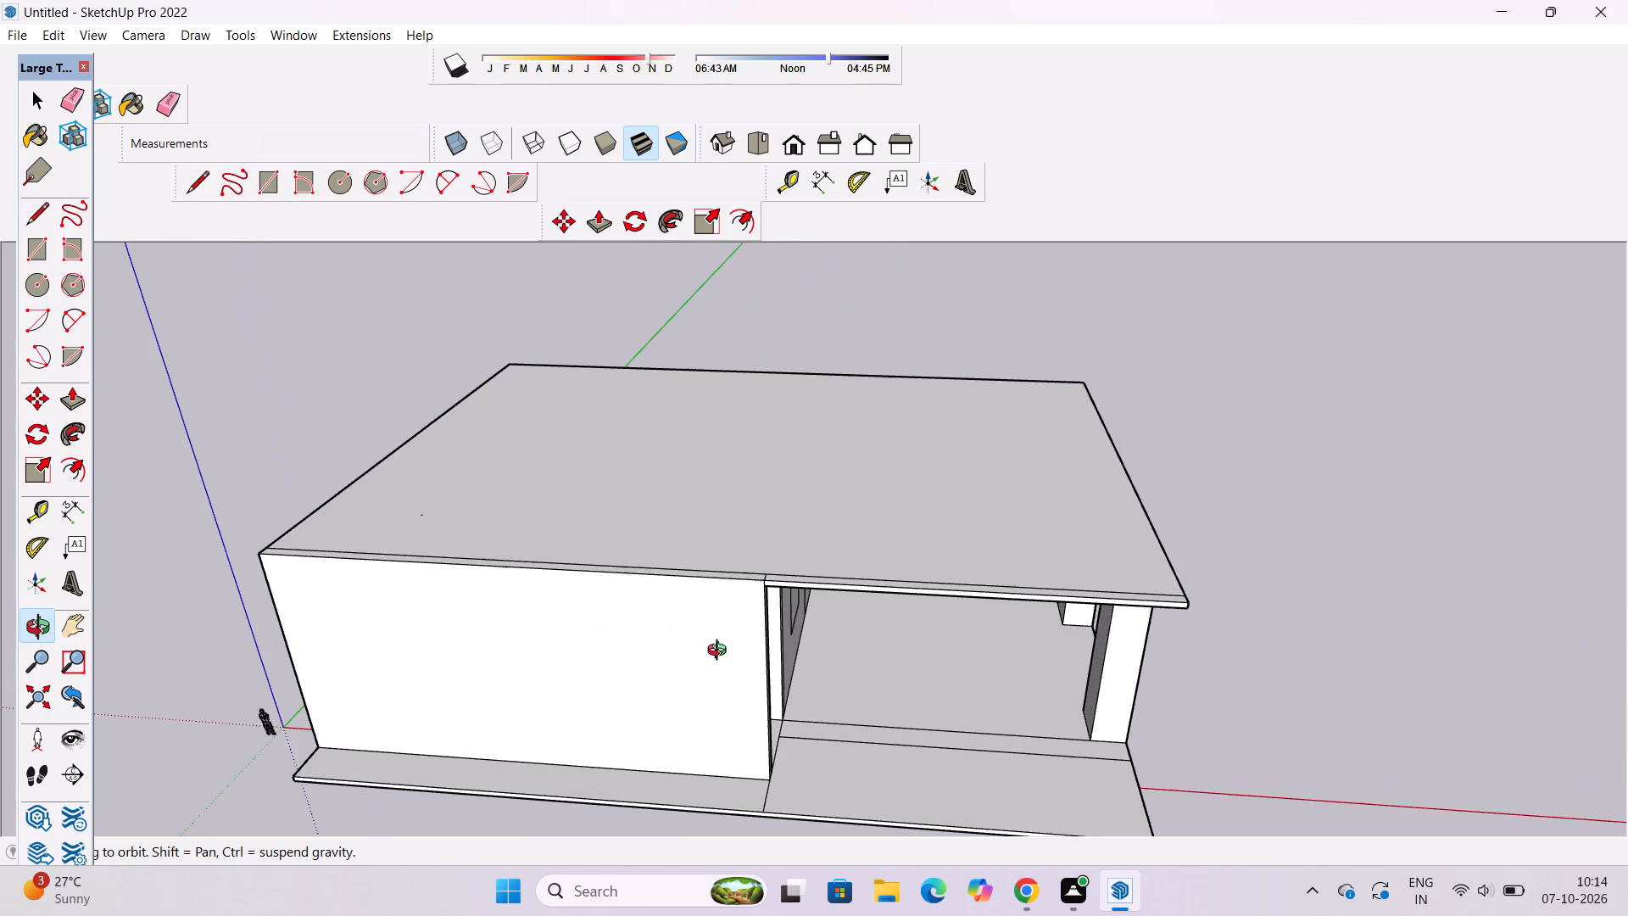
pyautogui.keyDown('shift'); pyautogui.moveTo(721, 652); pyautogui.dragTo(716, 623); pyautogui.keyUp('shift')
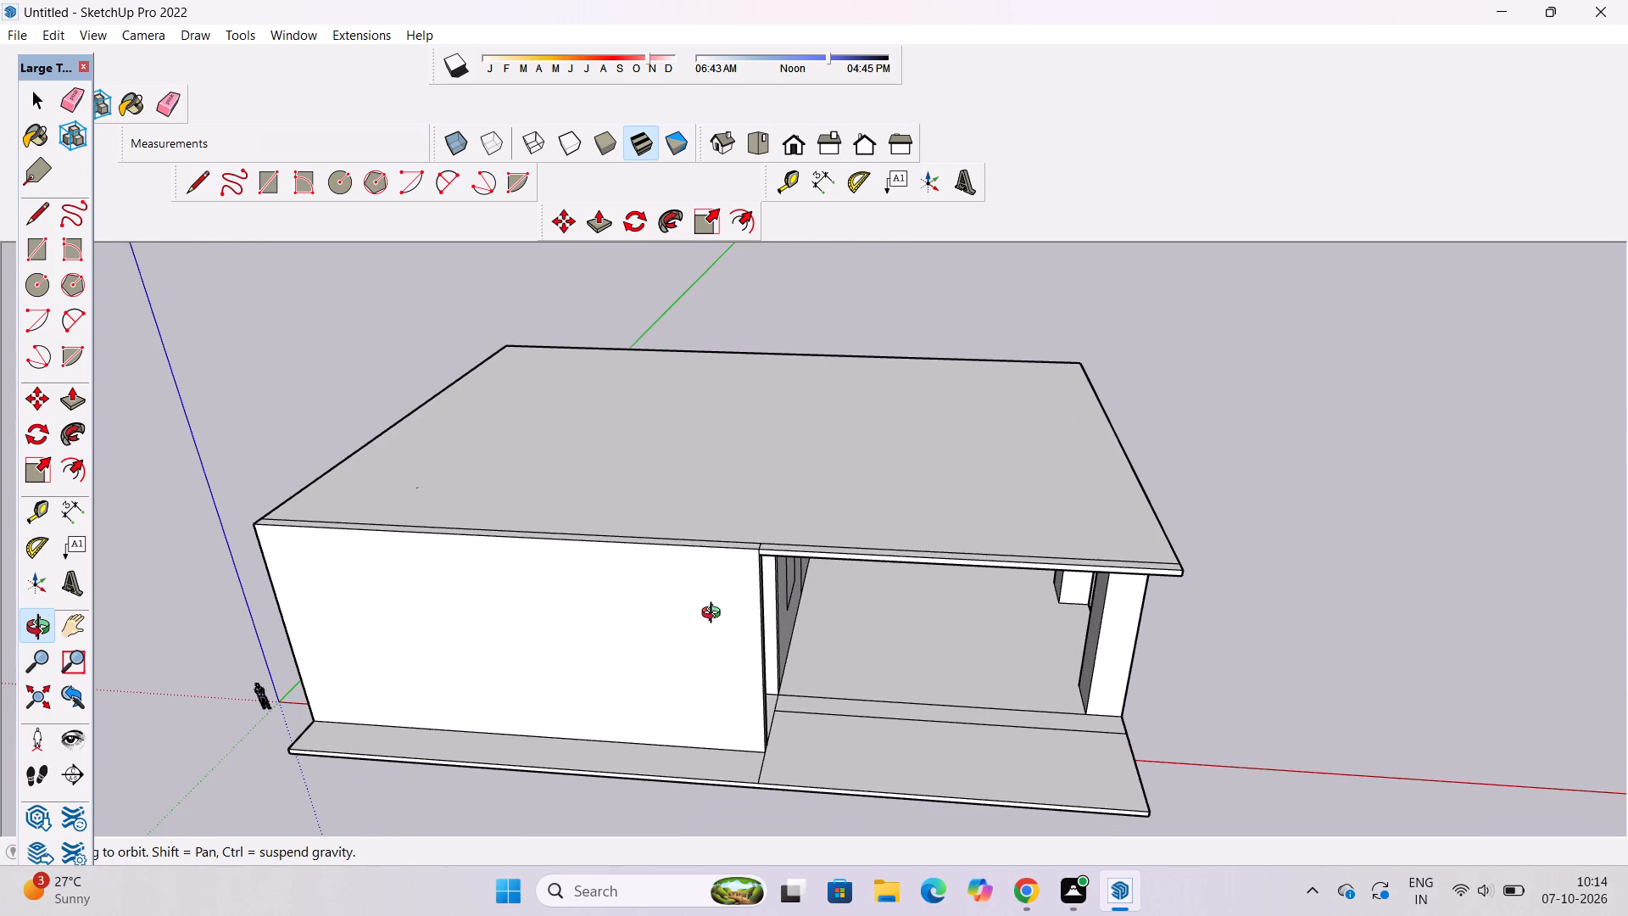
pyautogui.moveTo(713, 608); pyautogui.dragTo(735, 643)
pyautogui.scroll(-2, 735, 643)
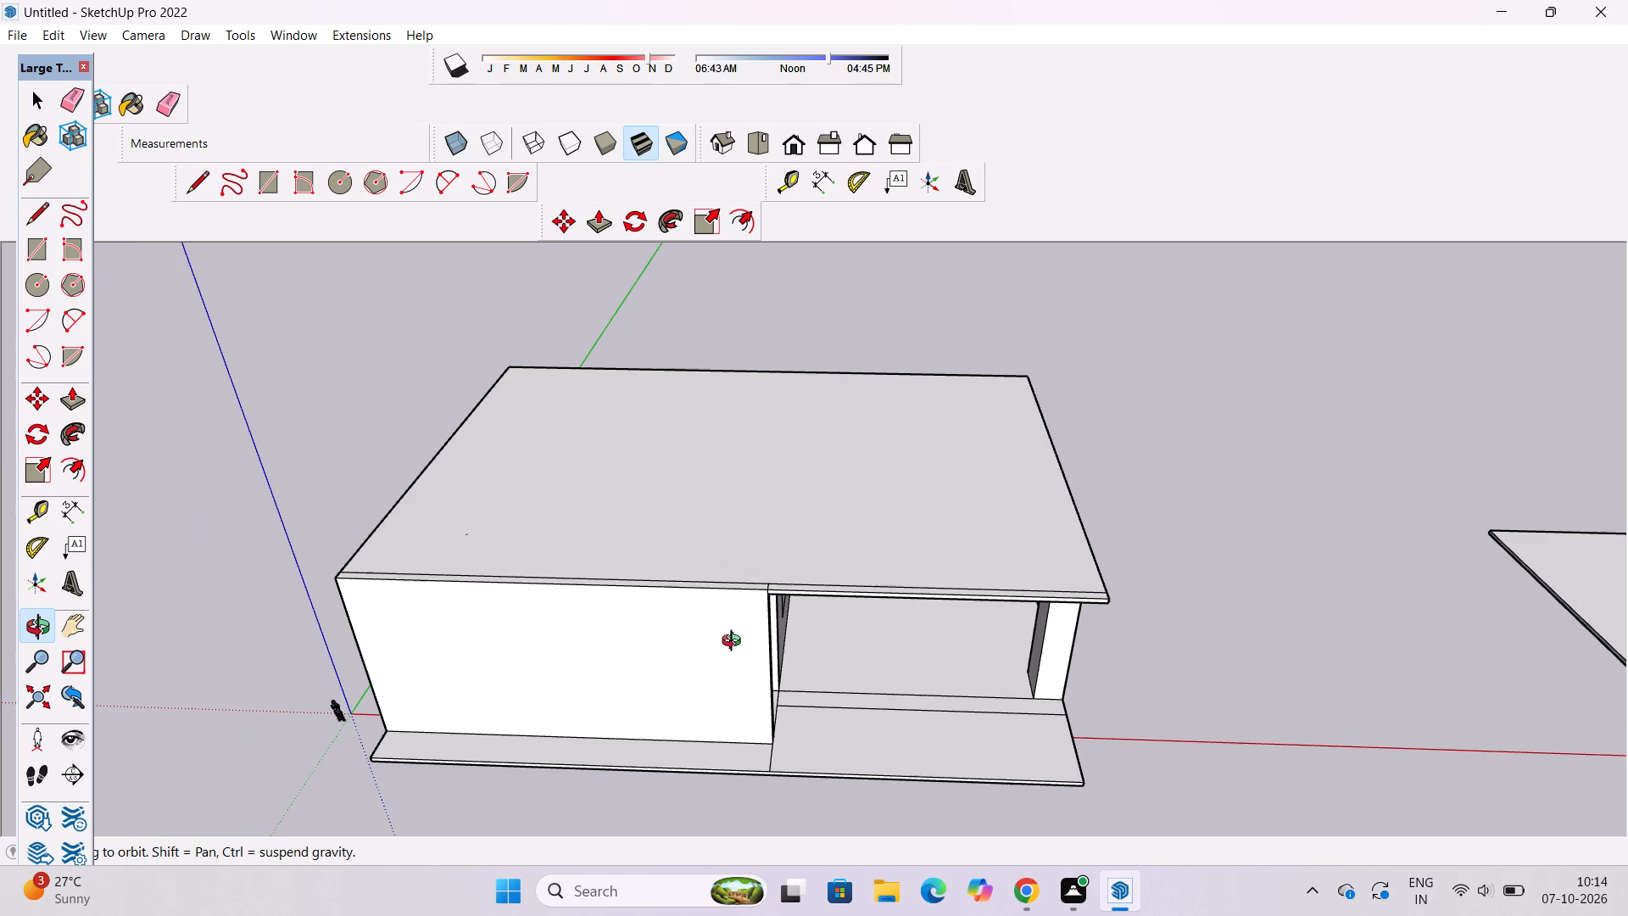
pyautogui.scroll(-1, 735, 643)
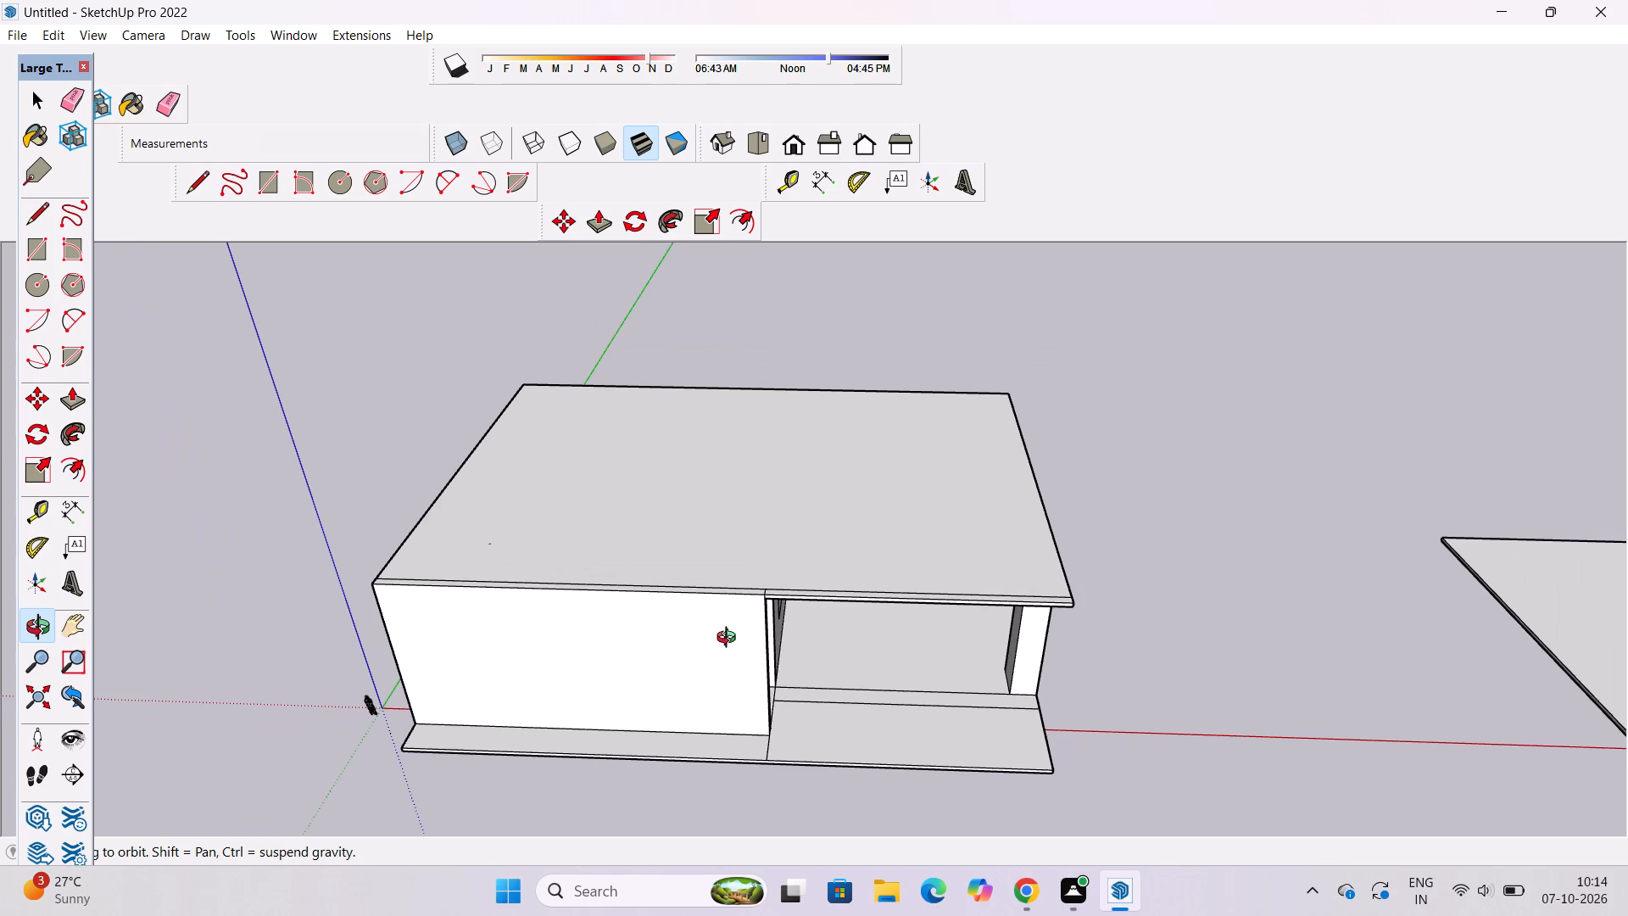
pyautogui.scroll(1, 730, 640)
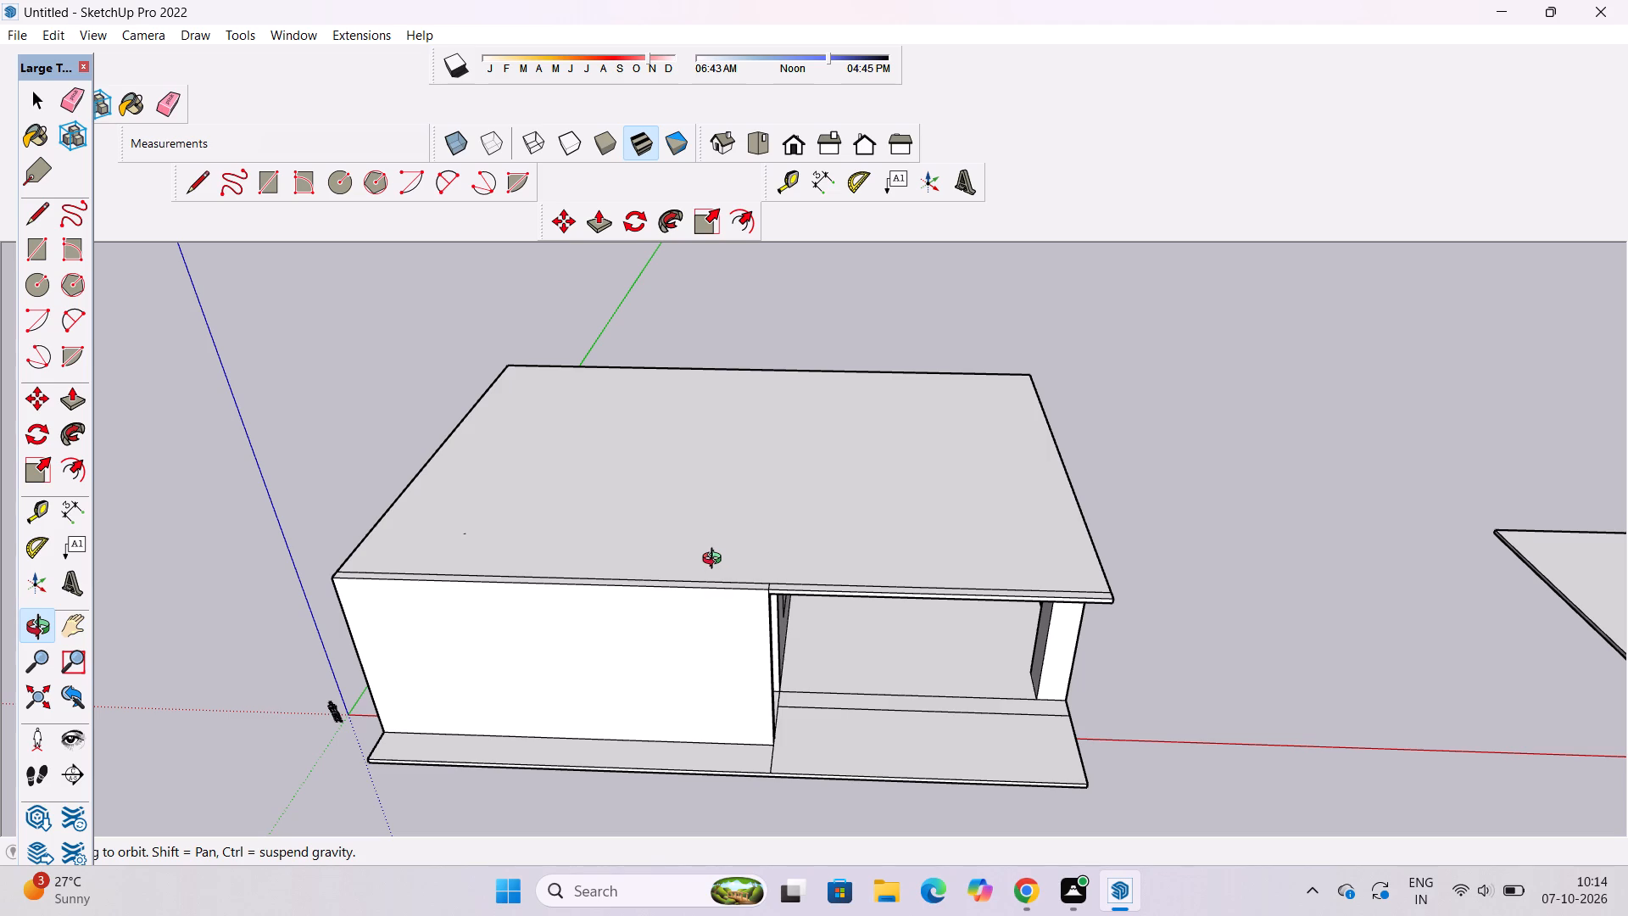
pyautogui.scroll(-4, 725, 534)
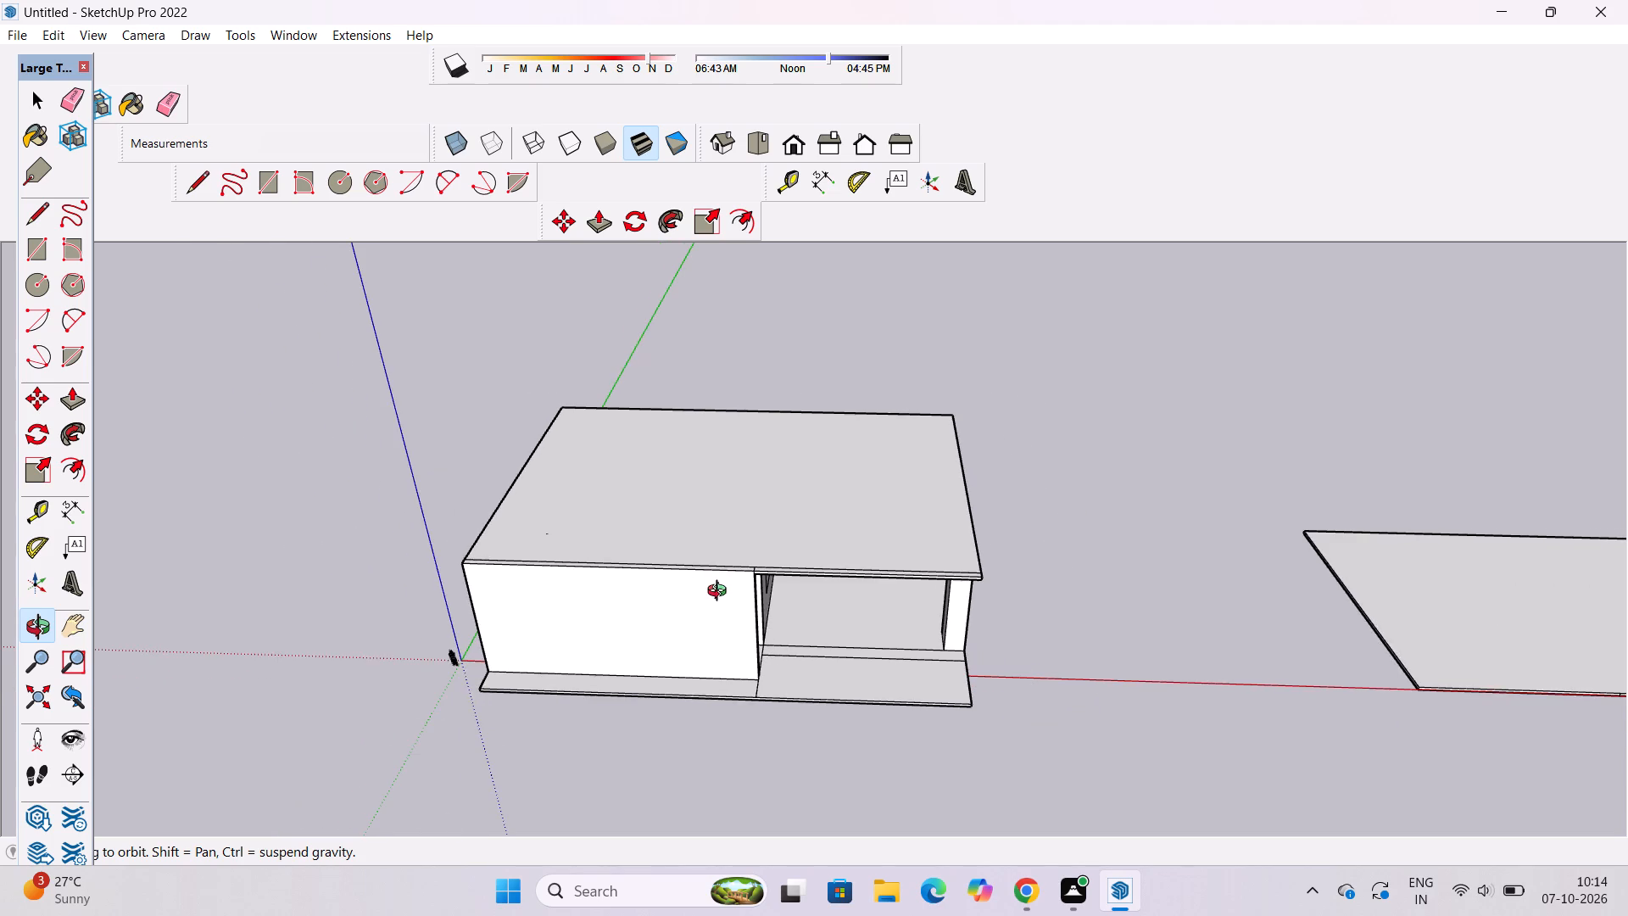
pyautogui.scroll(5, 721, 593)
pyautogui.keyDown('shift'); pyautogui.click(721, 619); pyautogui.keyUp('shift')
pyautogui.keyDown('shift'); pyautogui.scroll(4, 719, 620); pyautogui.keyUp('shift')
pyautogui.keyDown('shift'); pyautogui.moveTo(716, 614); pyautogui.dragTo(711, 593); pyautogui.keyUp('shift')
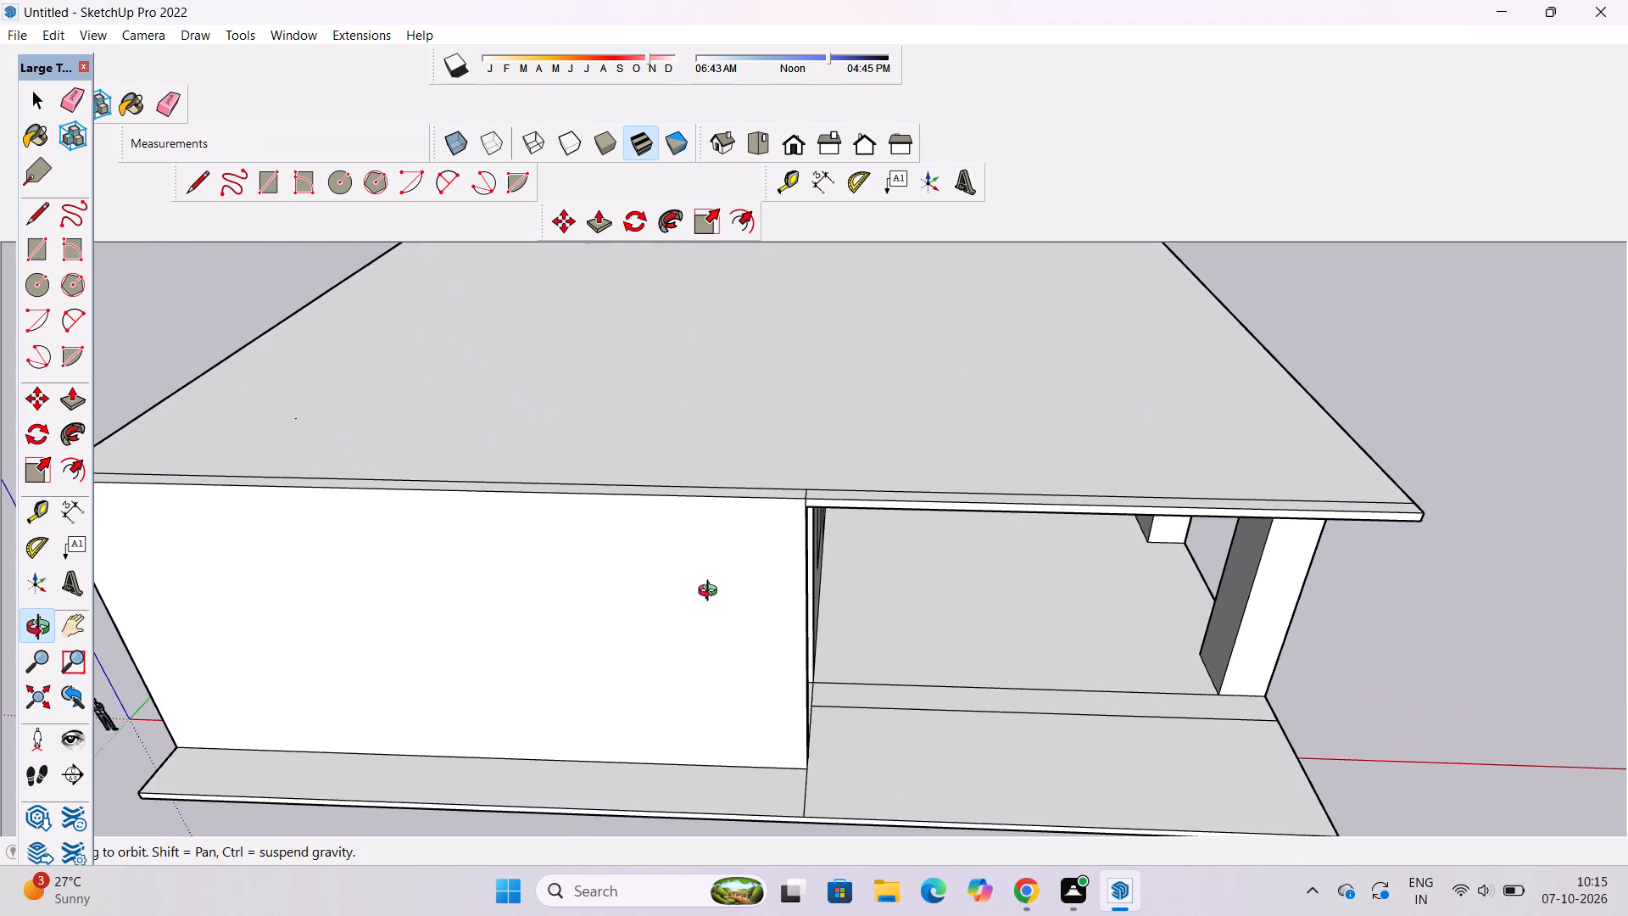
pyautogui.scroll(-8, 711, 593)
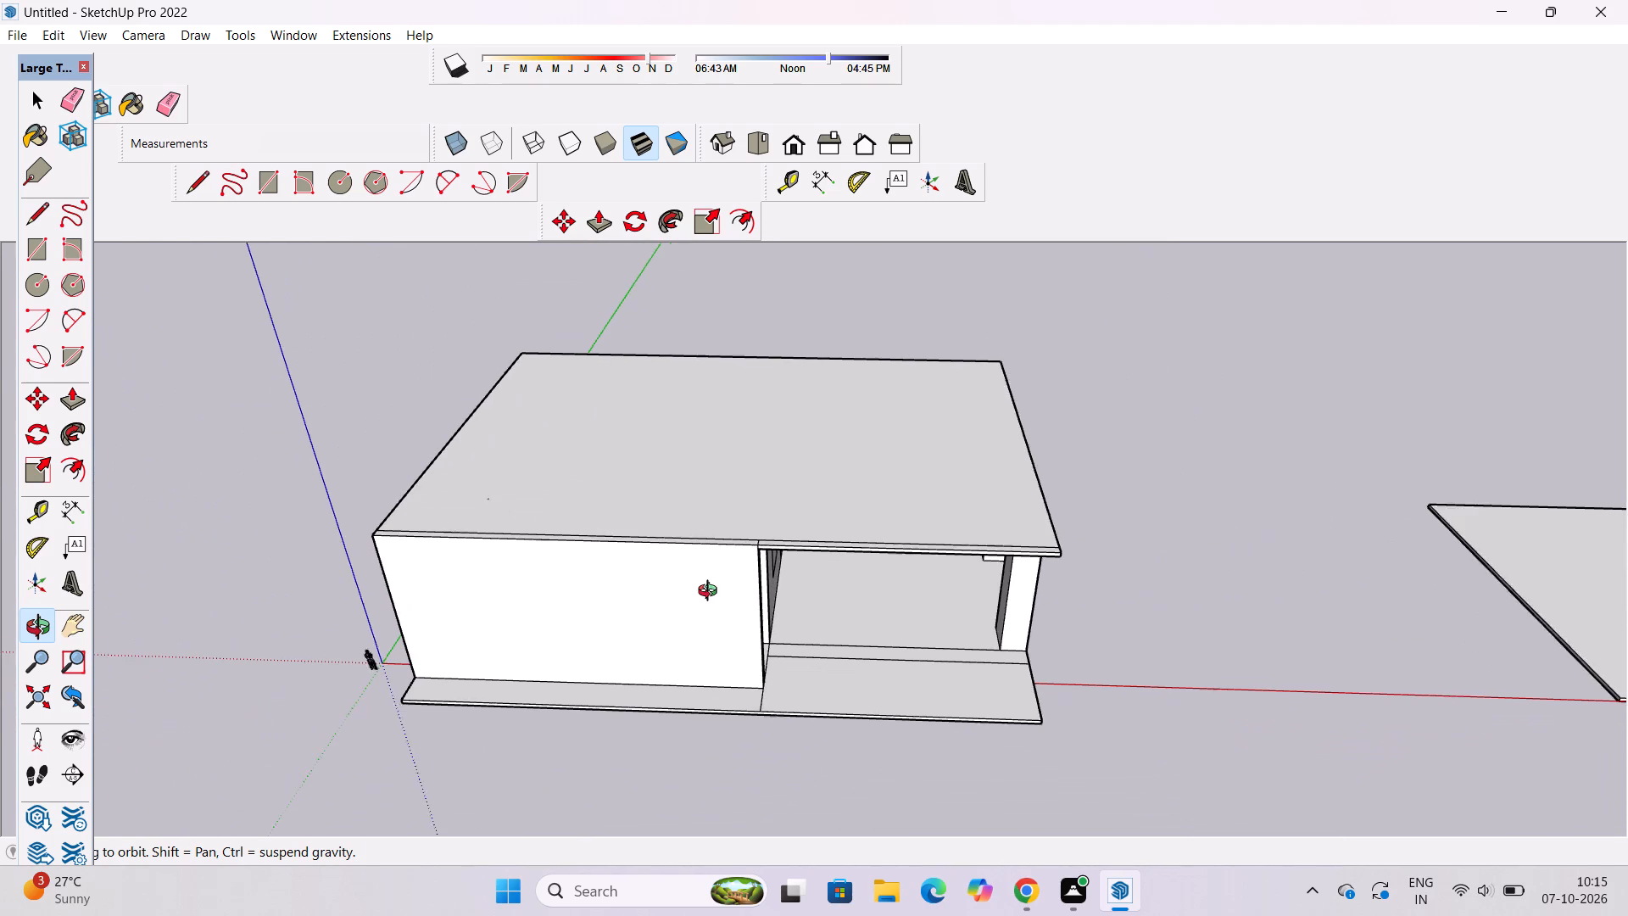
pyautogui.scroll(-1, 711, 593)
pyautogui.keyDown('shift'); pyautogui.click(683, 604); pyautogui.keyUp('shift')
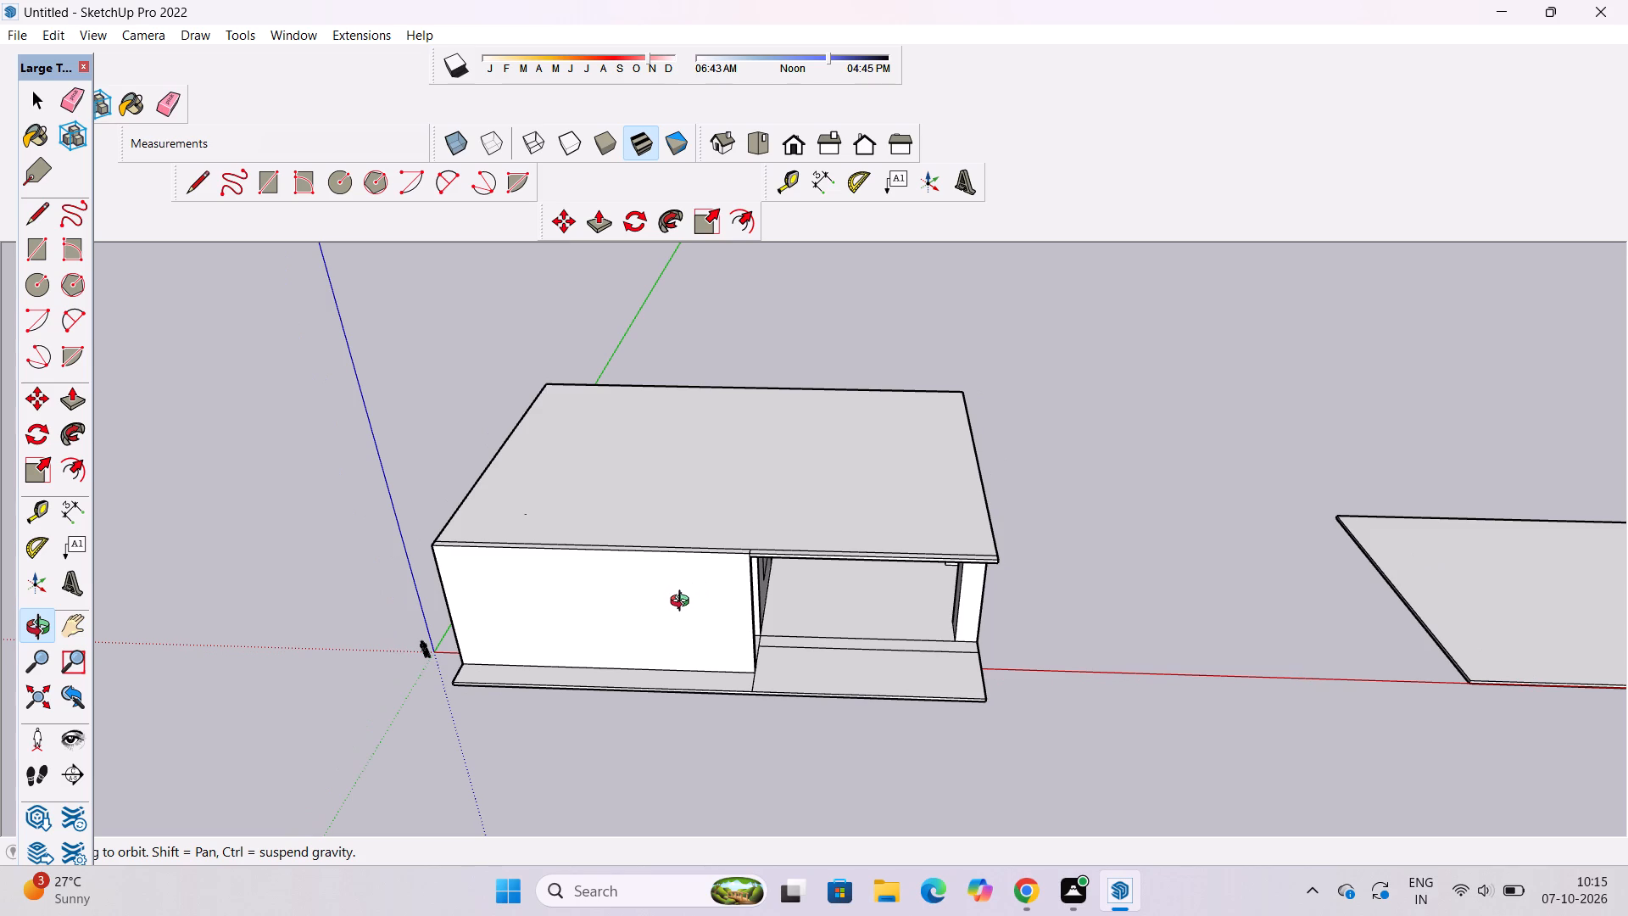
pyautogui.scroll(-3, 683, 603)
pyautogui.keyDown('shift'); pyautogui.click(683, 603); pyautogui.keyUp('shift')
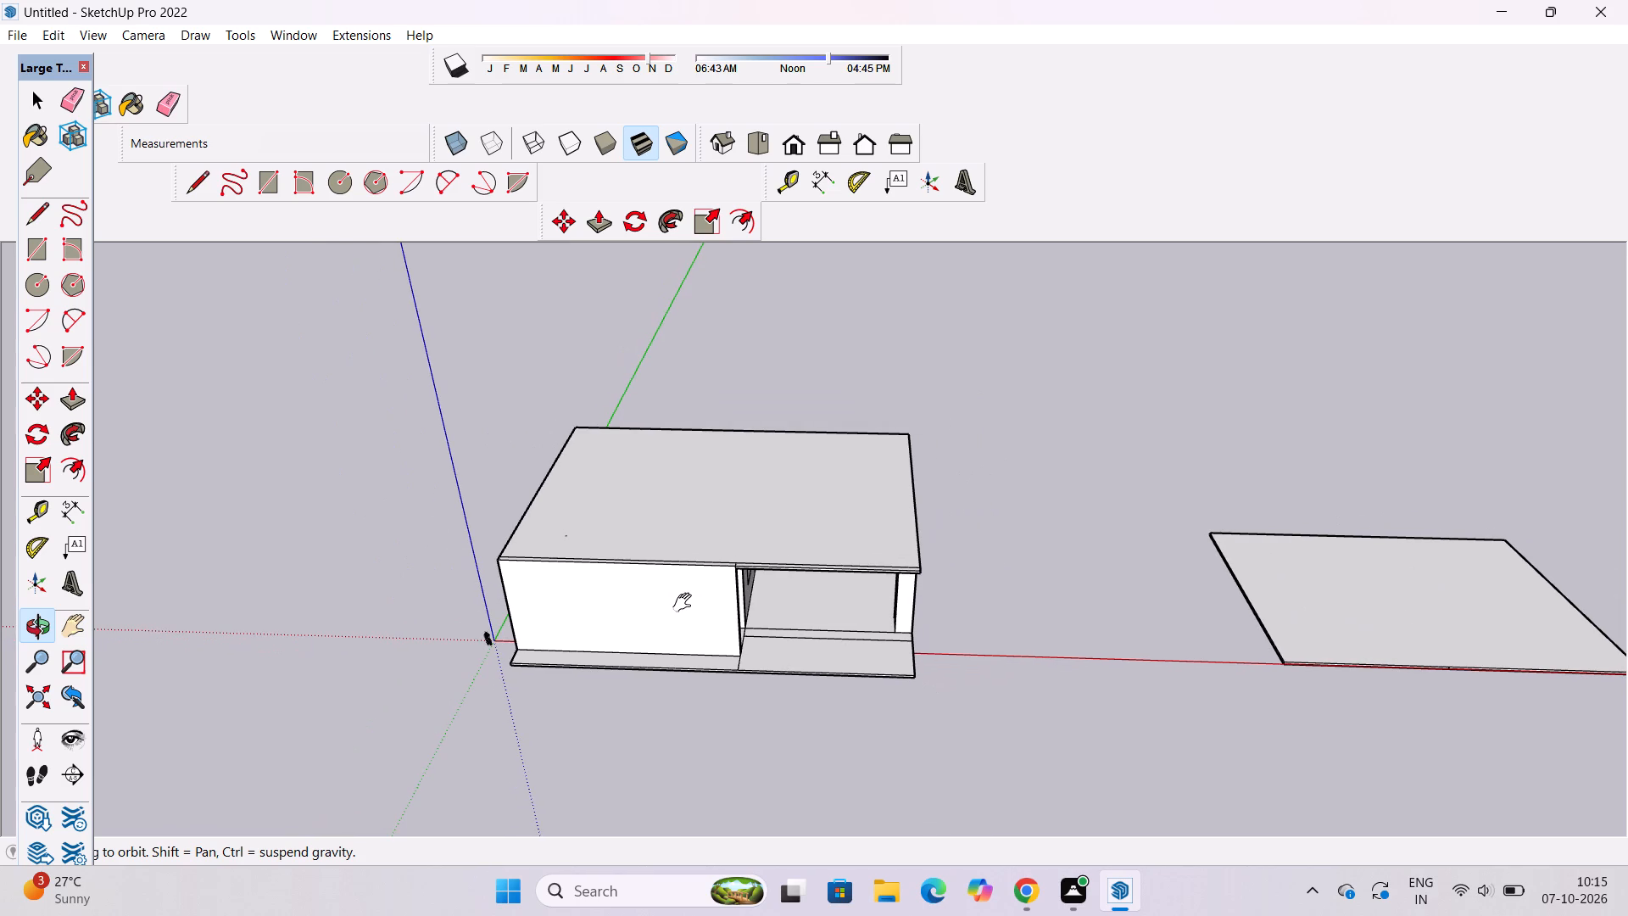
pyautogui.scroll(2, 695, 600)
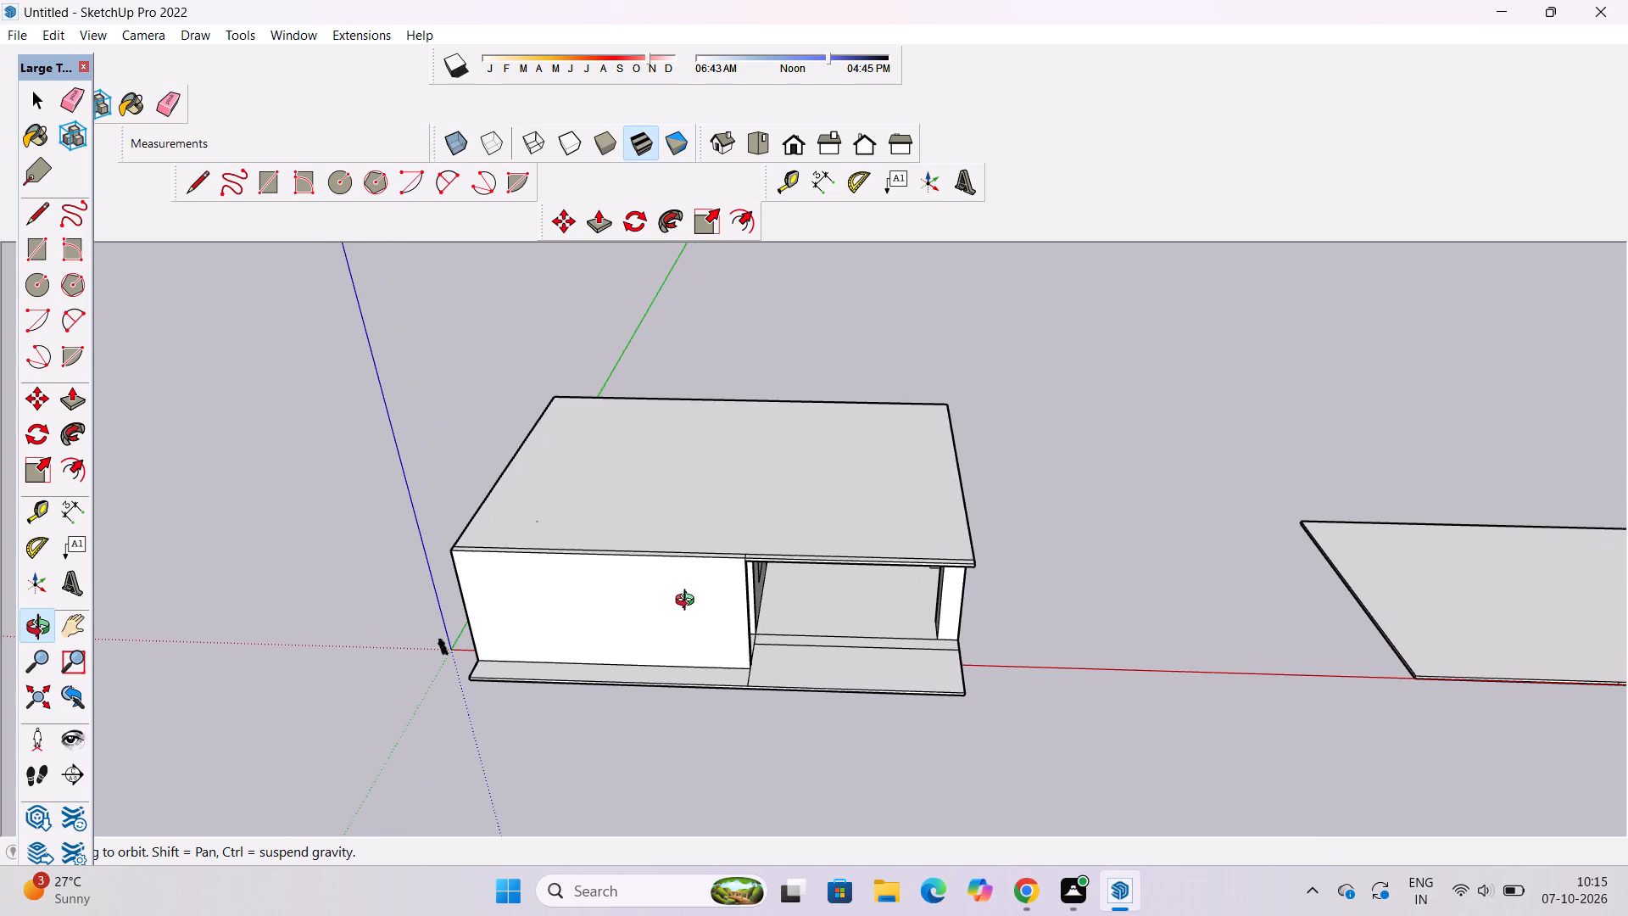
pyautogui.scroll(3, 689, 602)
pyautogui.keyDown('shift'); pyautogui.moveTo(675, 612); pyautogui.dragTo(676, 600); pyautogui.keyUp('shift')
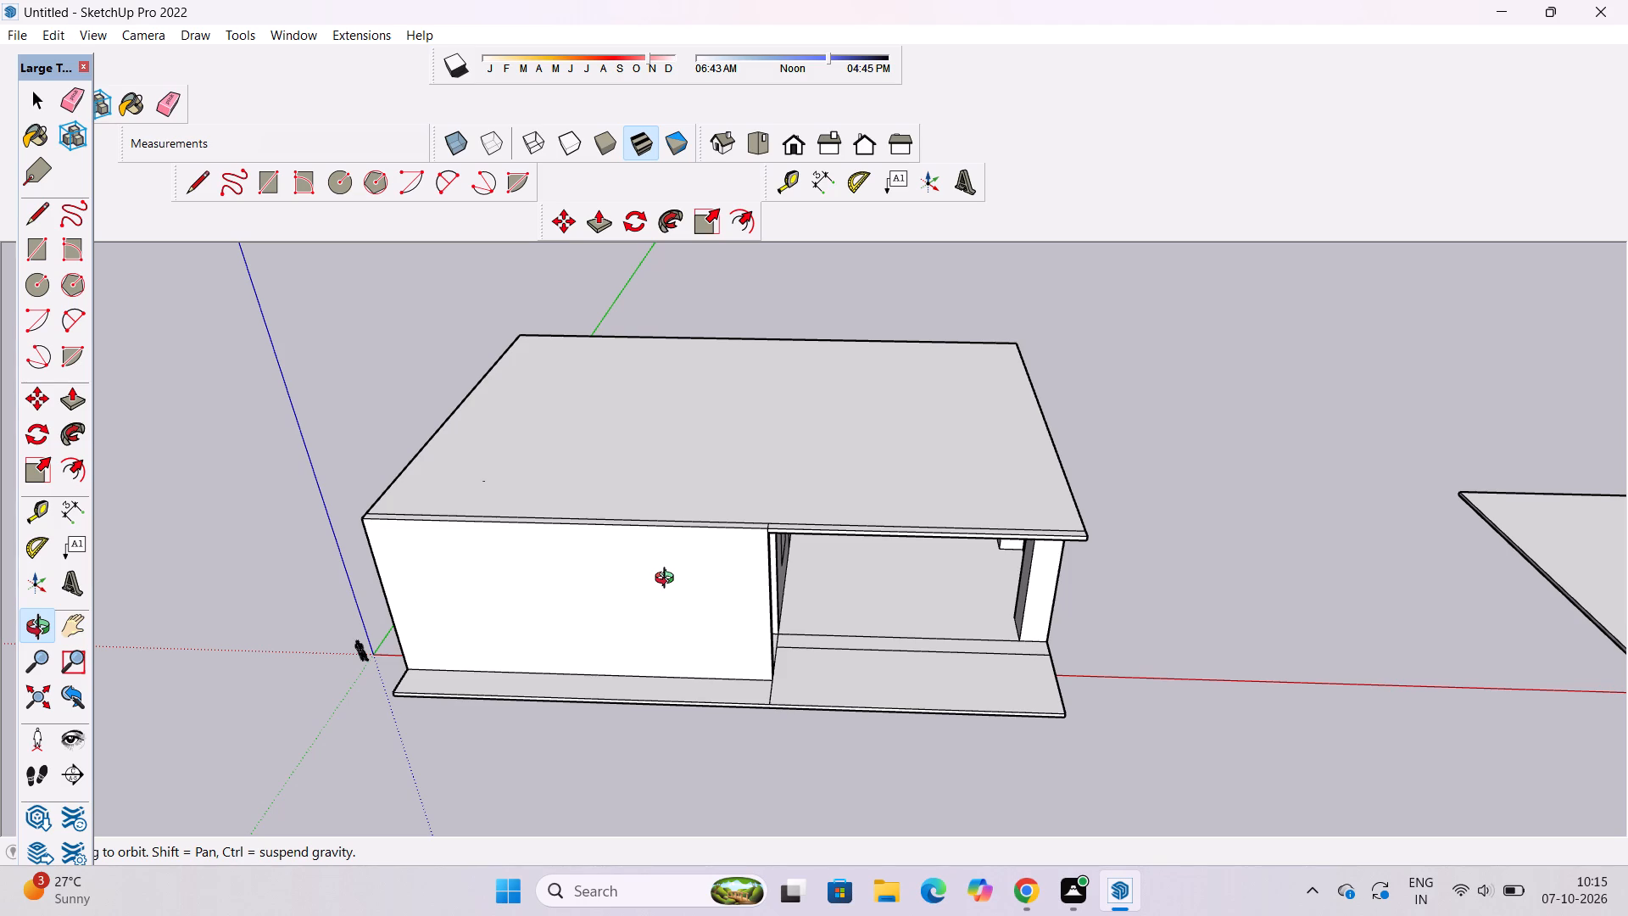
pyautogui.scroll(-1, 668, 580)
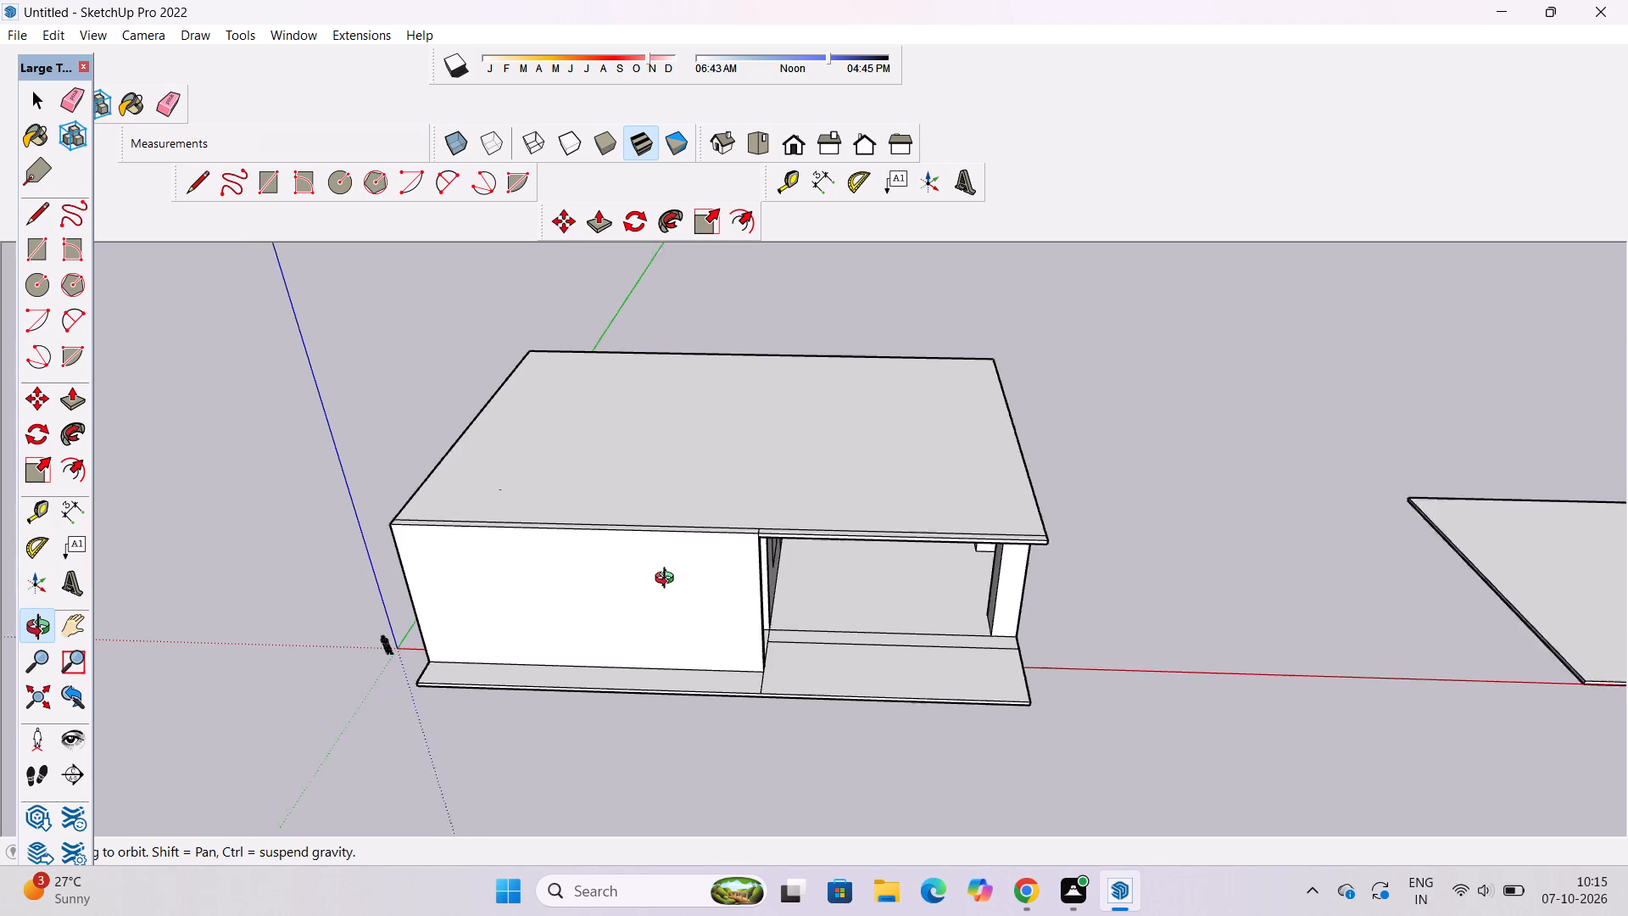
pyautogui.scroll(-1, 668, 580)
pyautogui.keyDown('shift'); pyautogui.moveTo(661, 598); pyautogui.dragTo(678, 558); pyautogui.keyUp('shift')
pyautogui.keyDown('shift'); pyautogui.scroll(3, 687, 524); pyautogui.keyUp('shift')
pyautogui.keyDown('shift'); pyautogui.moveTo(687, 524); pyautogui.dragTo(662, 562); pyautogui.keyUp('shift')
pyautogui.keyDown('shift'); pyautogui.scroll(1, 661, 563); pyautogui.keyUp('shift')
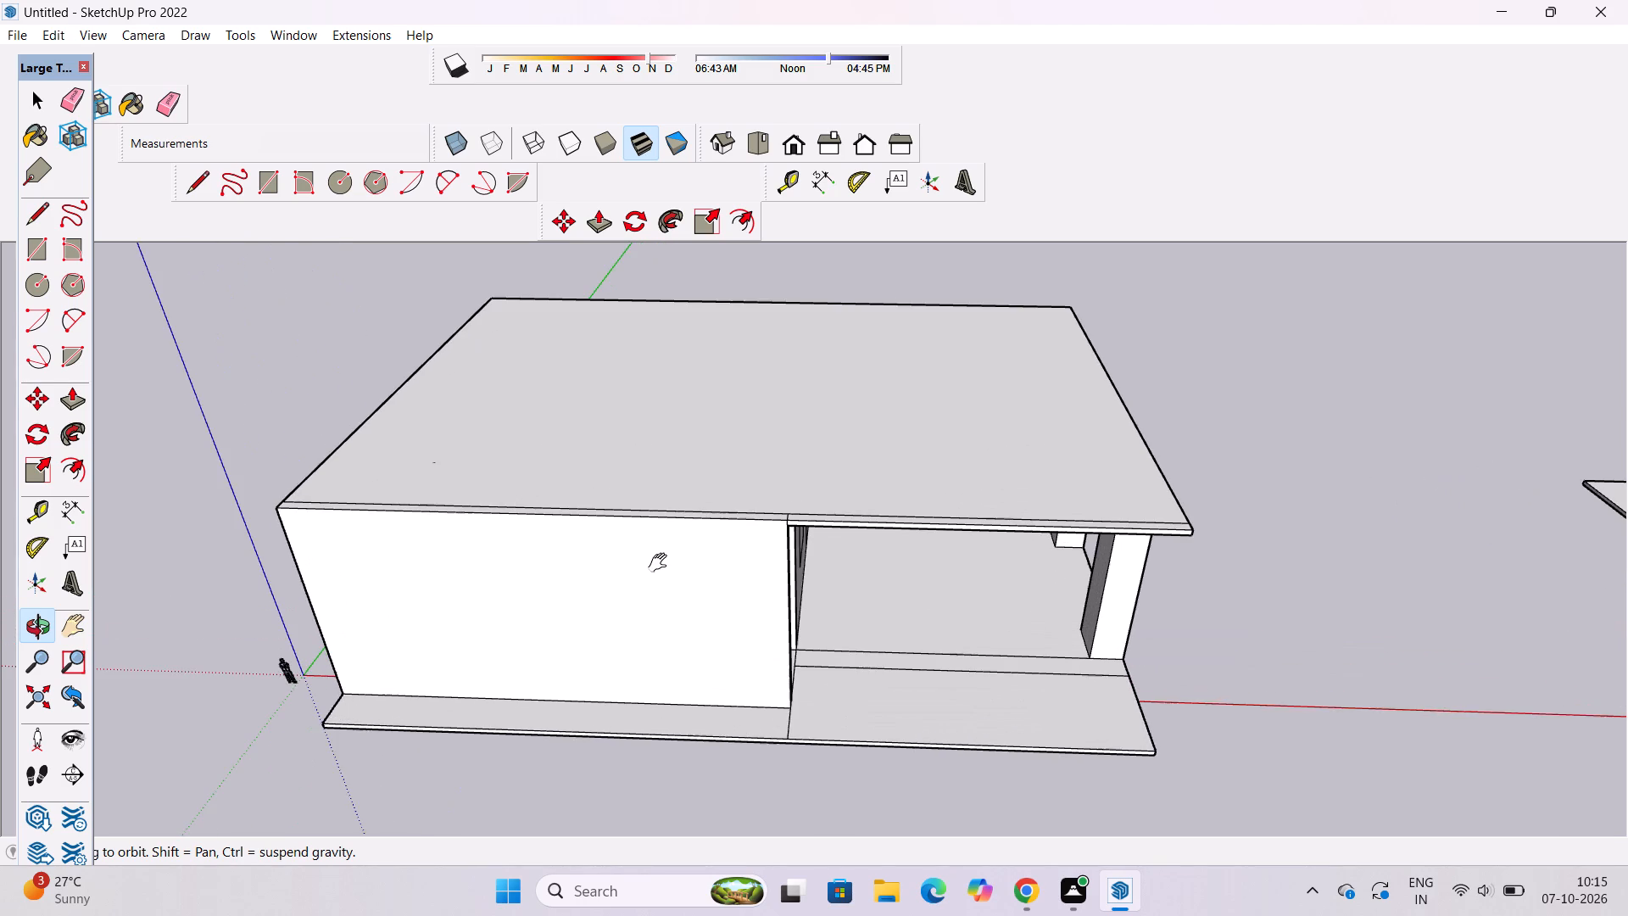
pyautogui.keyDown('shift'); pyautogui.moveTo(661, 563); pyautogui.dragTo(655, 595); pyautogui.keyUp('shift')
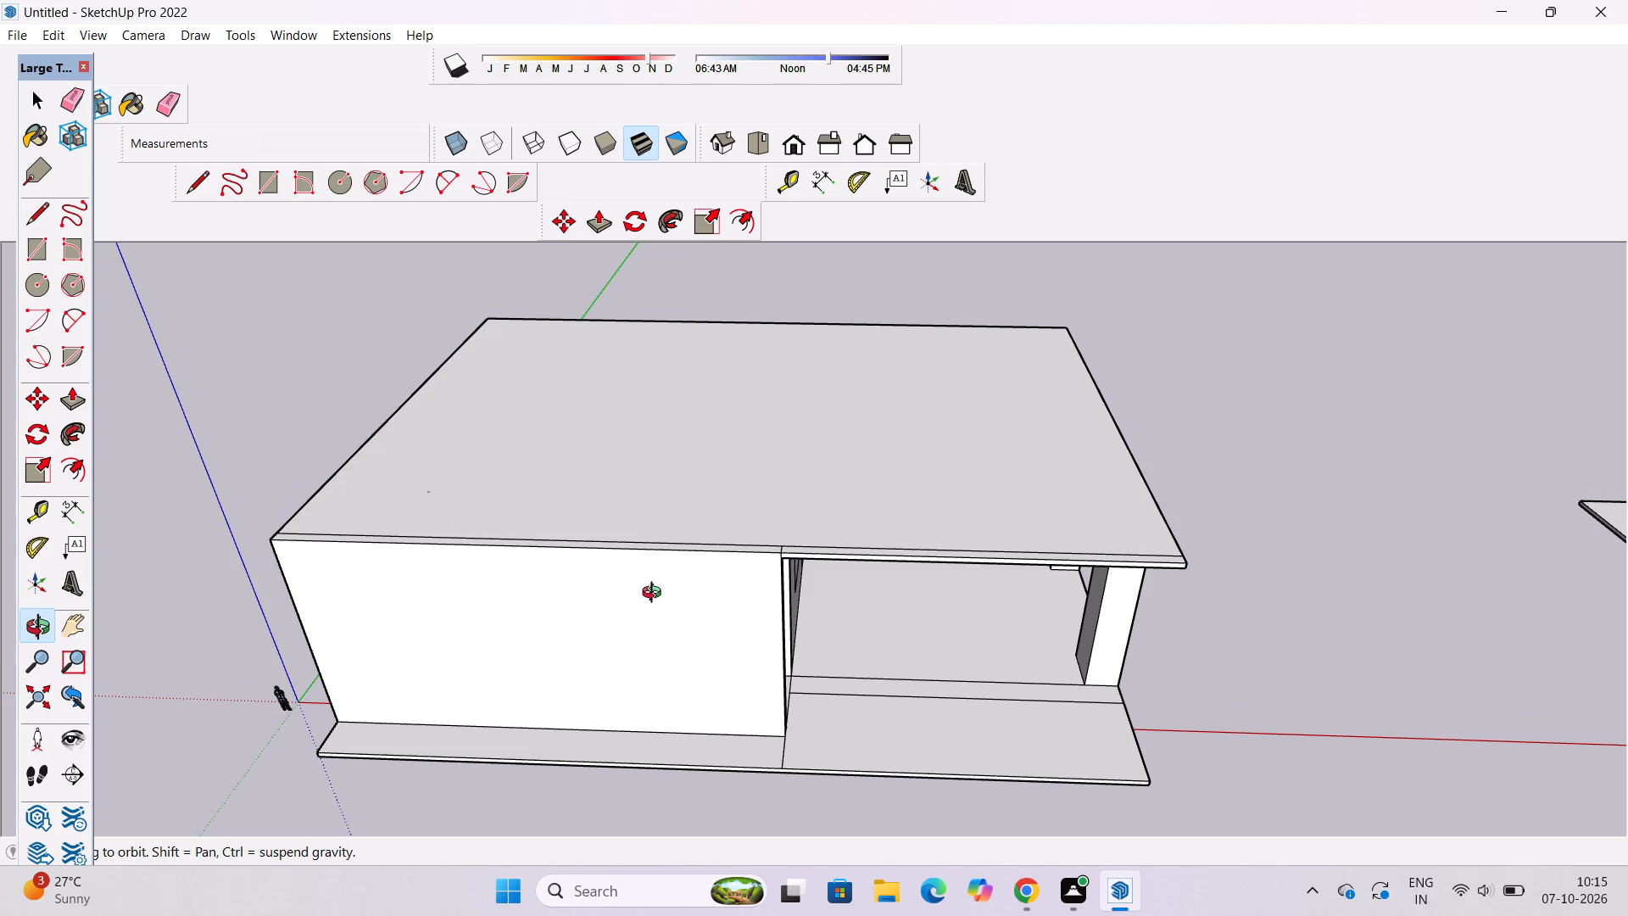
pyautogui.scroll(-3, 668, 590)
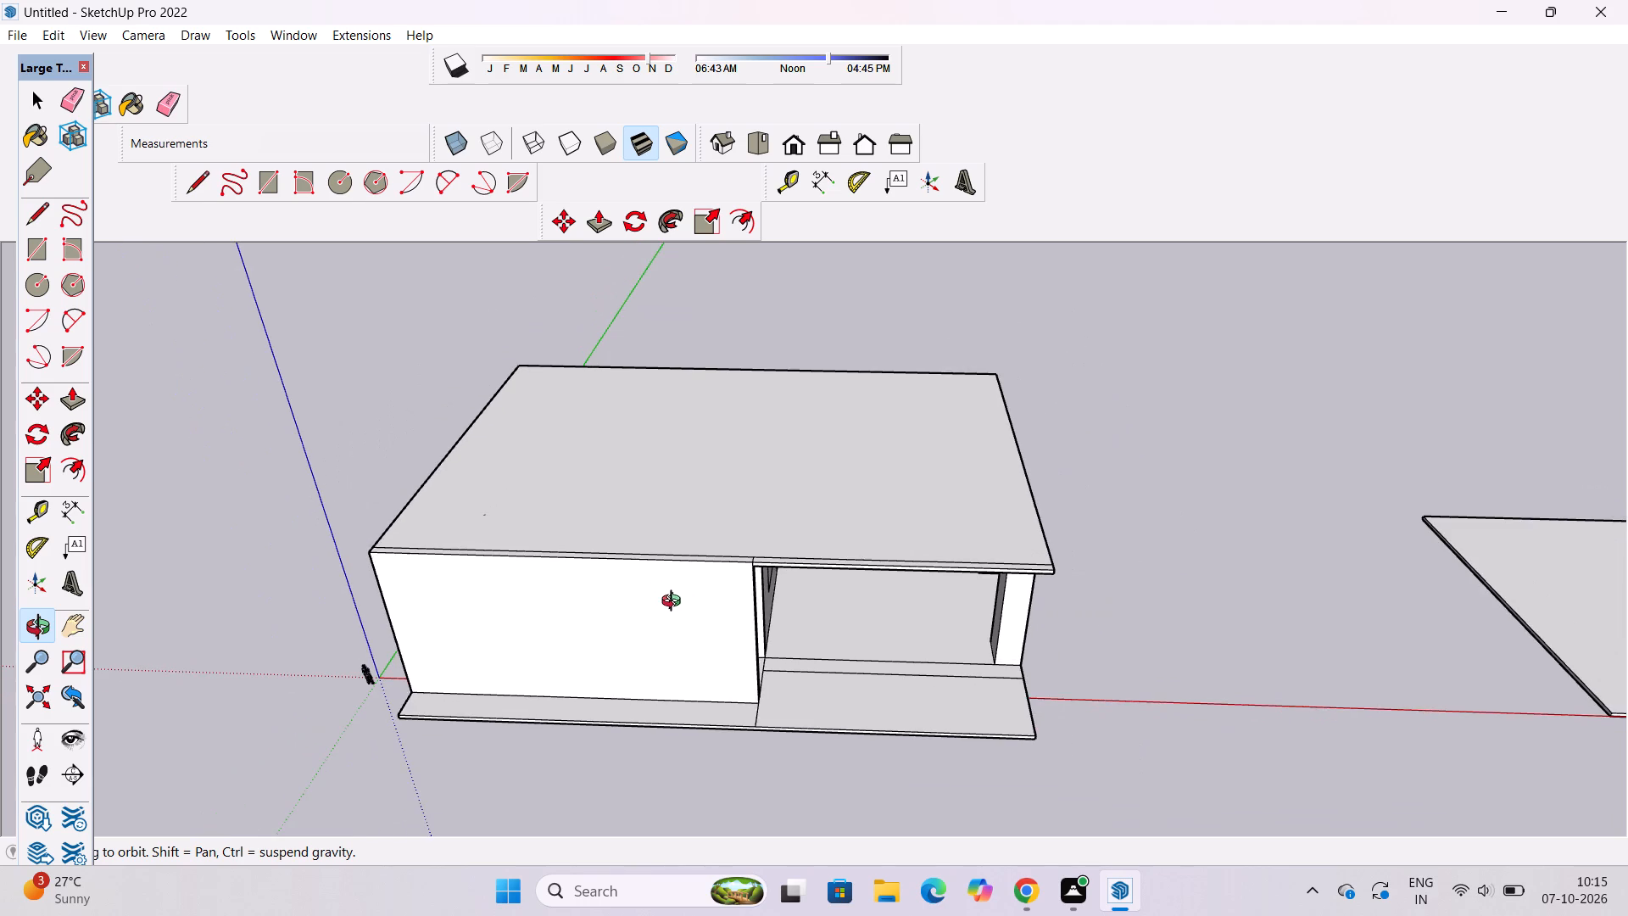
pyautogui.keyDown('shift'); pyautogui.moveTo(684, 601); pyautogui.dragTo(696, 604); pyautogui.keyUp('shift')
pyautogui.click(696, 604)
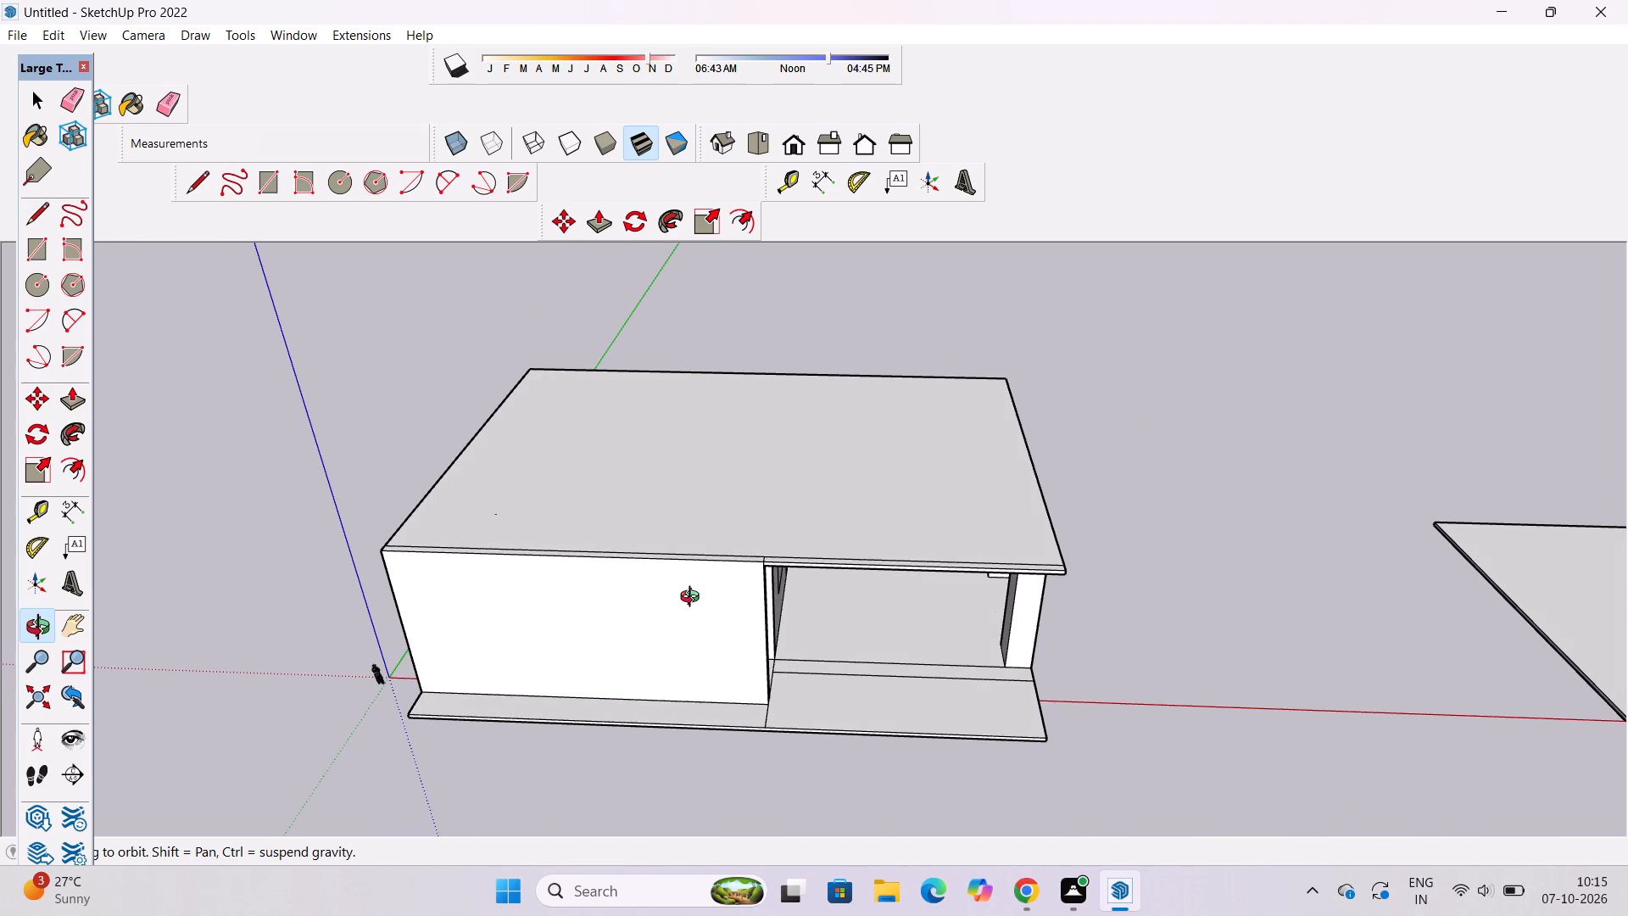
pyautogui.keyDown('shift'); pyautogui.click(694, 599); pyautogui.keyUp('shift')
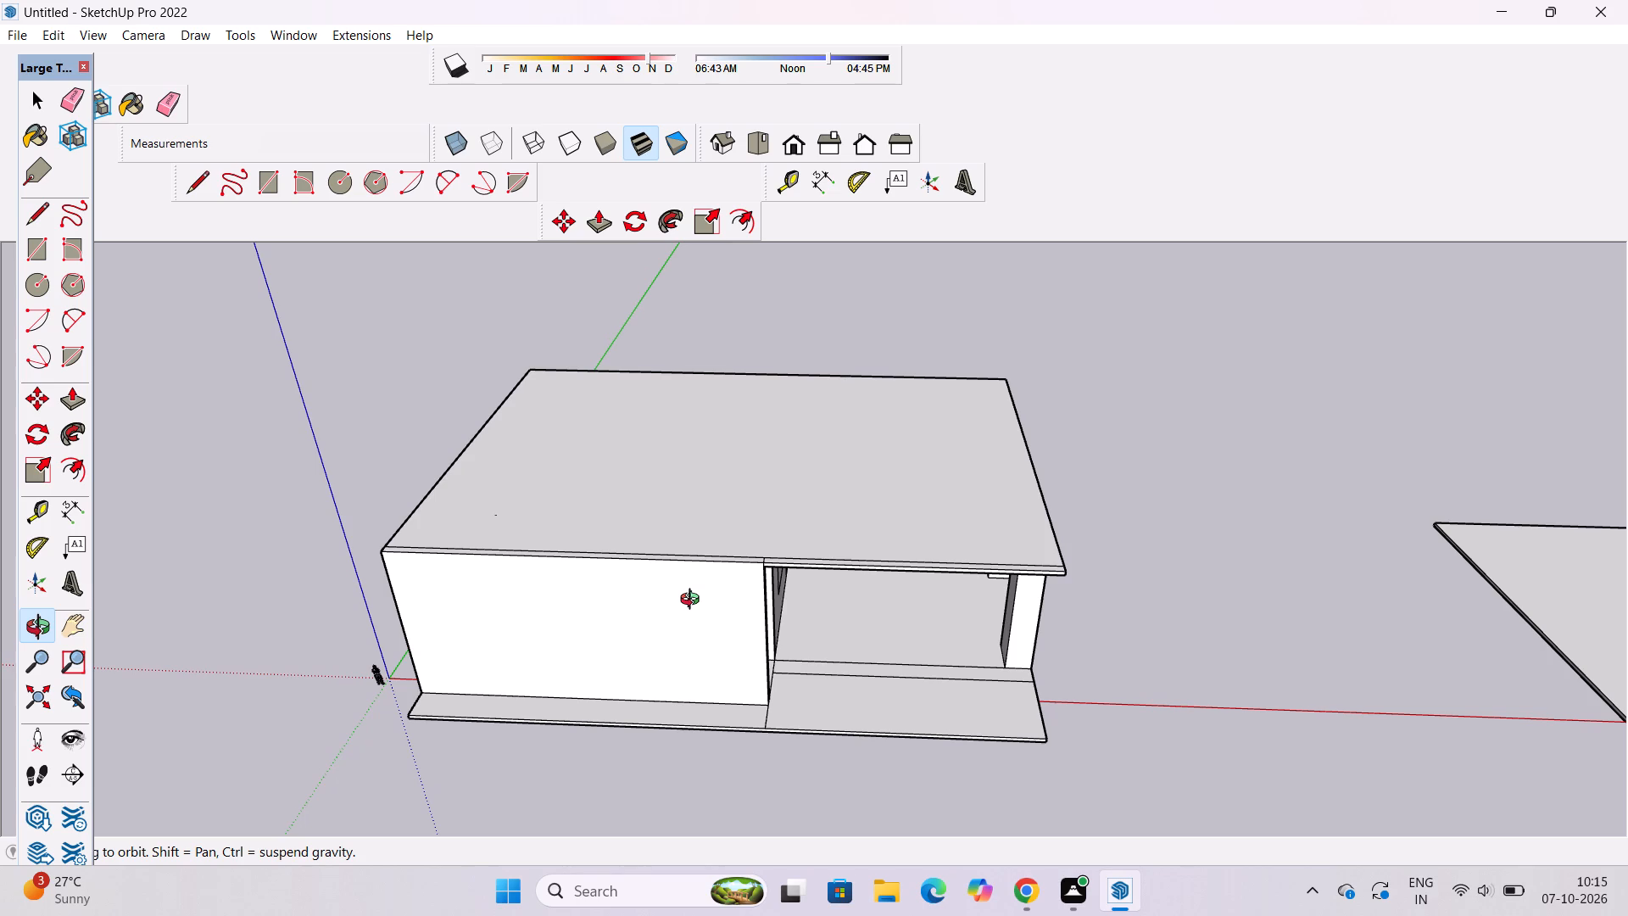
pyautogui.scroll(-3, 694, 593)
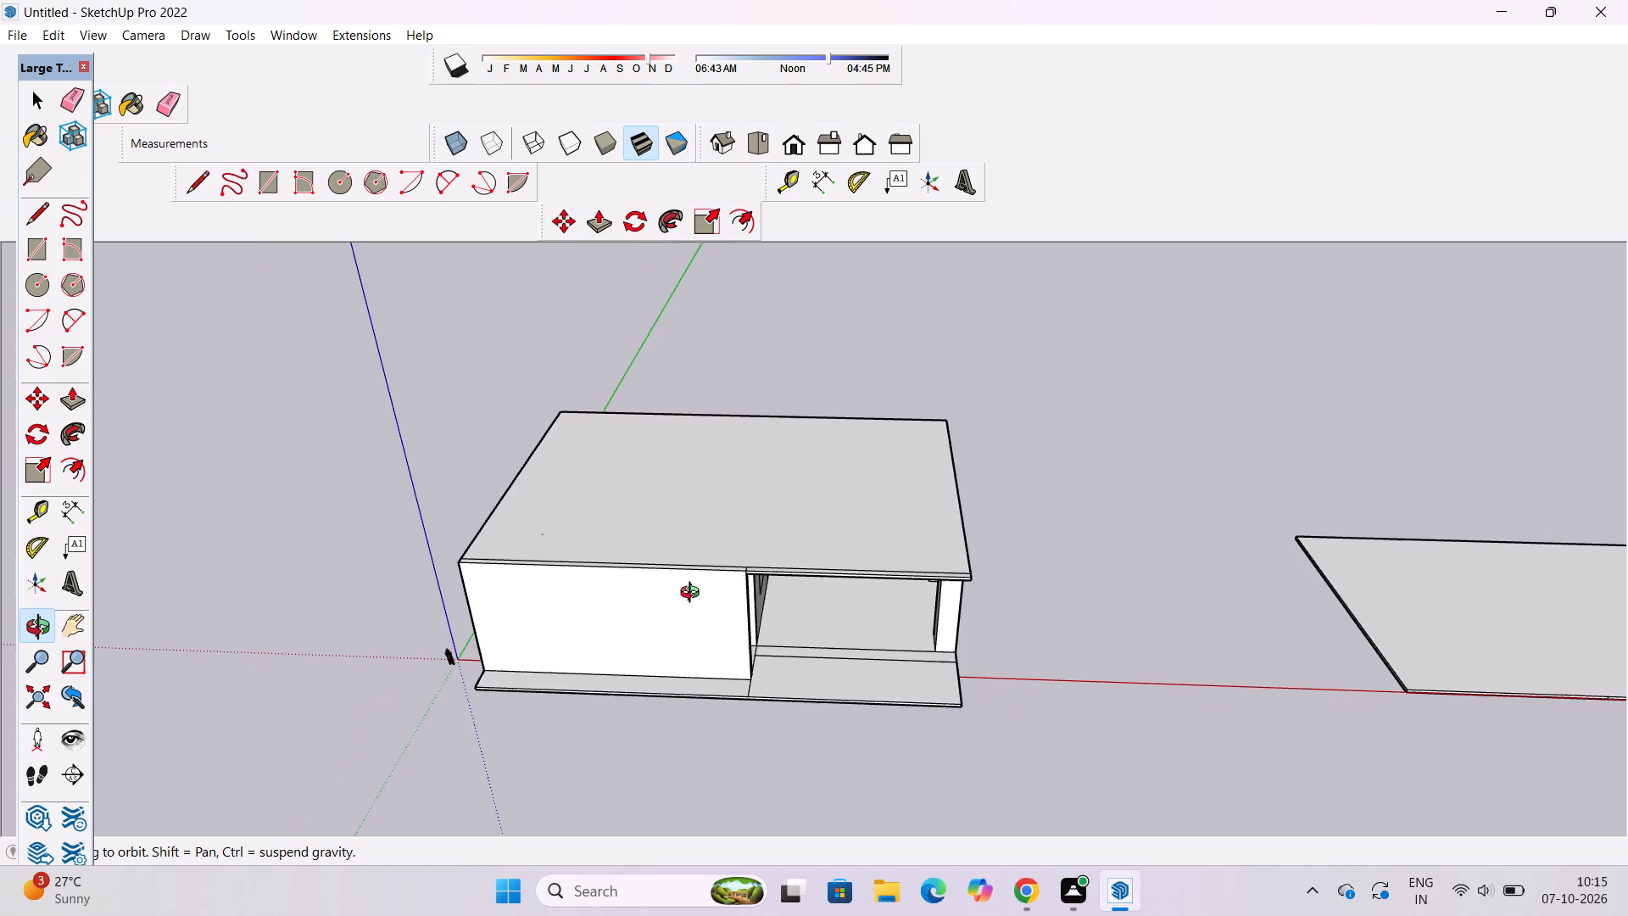
# Examine the roof slab, closed front wall and open porch from different angles.
pyautogui.keyDown('shift'); pyautogui.moveTo(703, 624); pyautogui.dragTo(707, 648); pyautogui.keyUp('shift')
pyautogui.moveTo(714, 649); pyautogui.dragTo(800, 582)
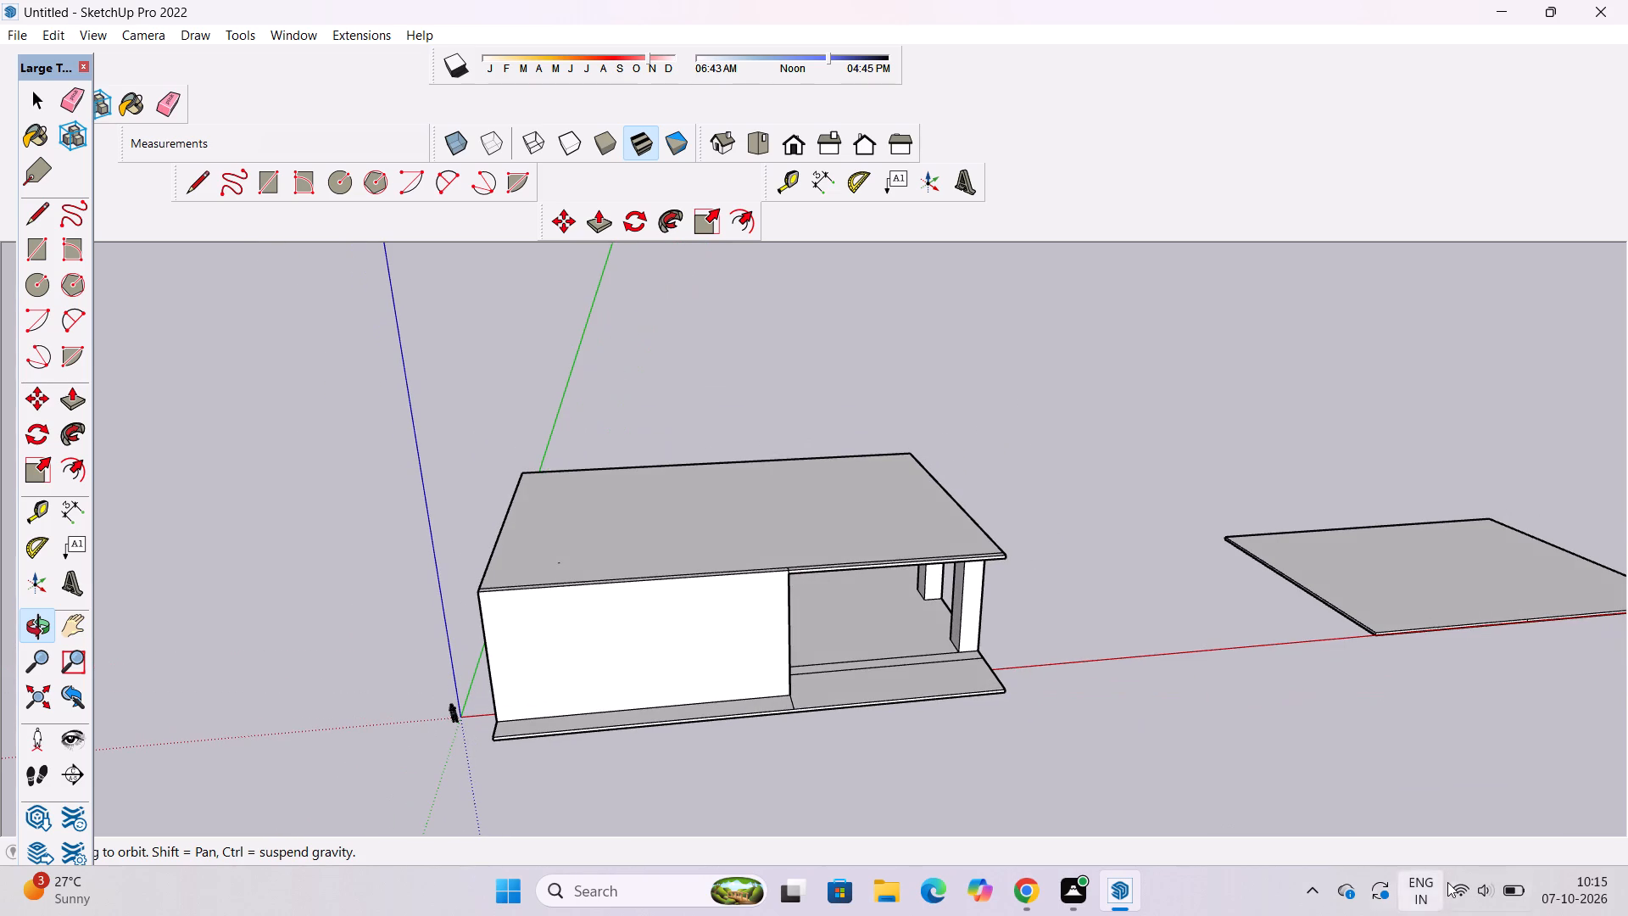
pyautogui.moveTo(856, 567); pyautogui.dragTo(767, 586)
pyautogui.keyDown('shift'); pyautogui.moveTo(767, 586); pyautogui.dragTo(664, 561); pyautogui.keyUp('shift')
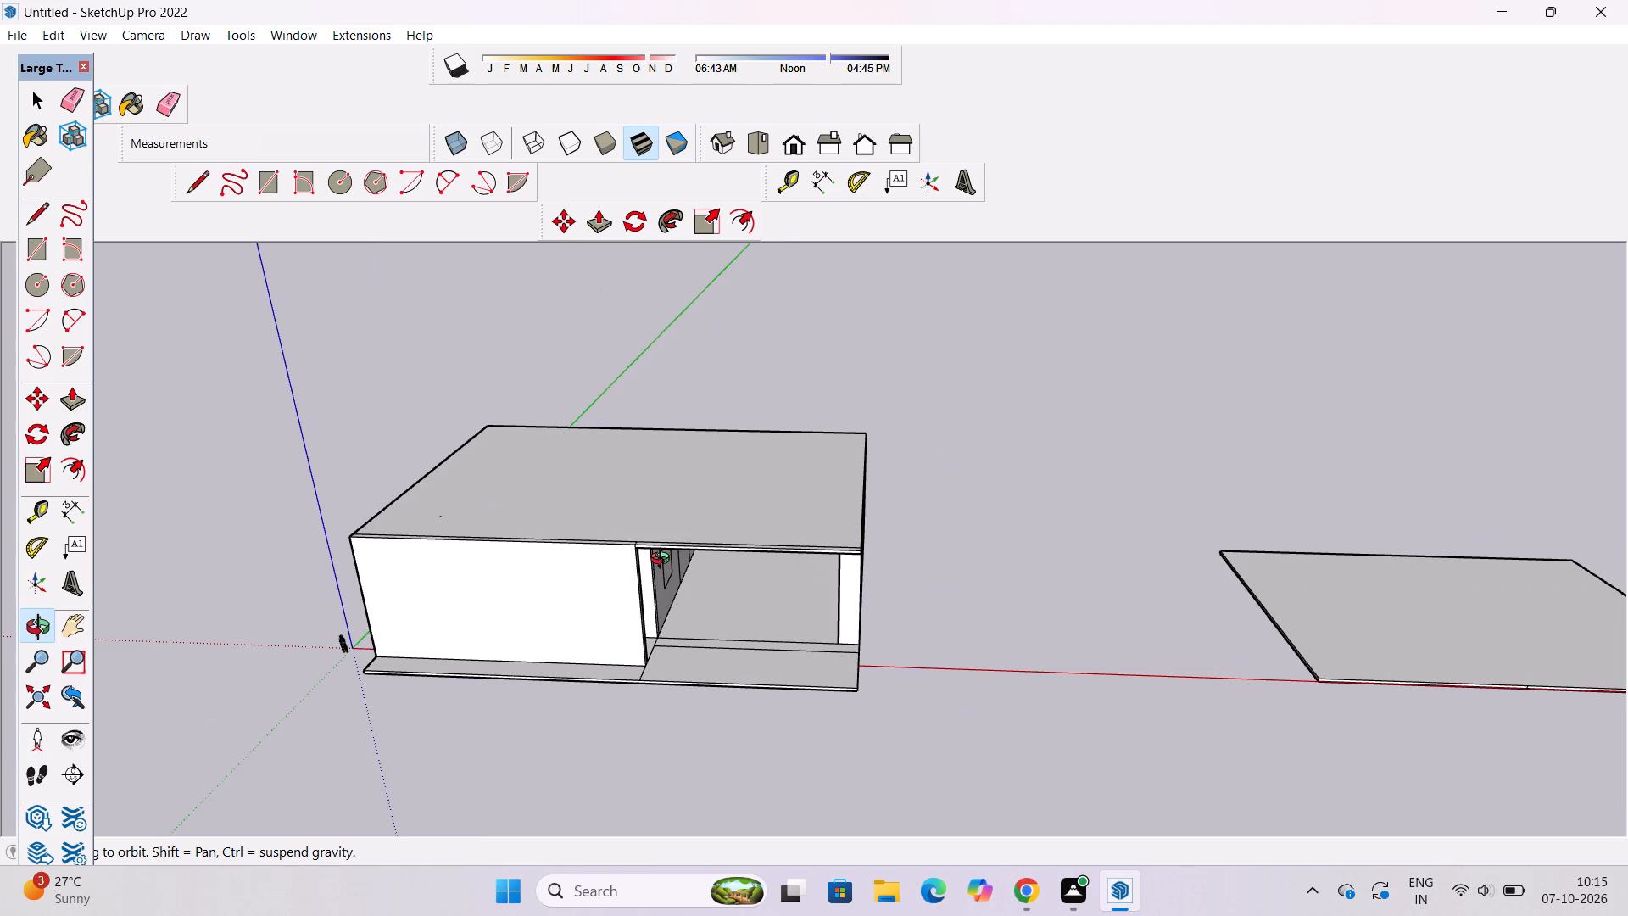
pyautogui.moveTo(715, 536); pyautogui.dragTo(739, 607)
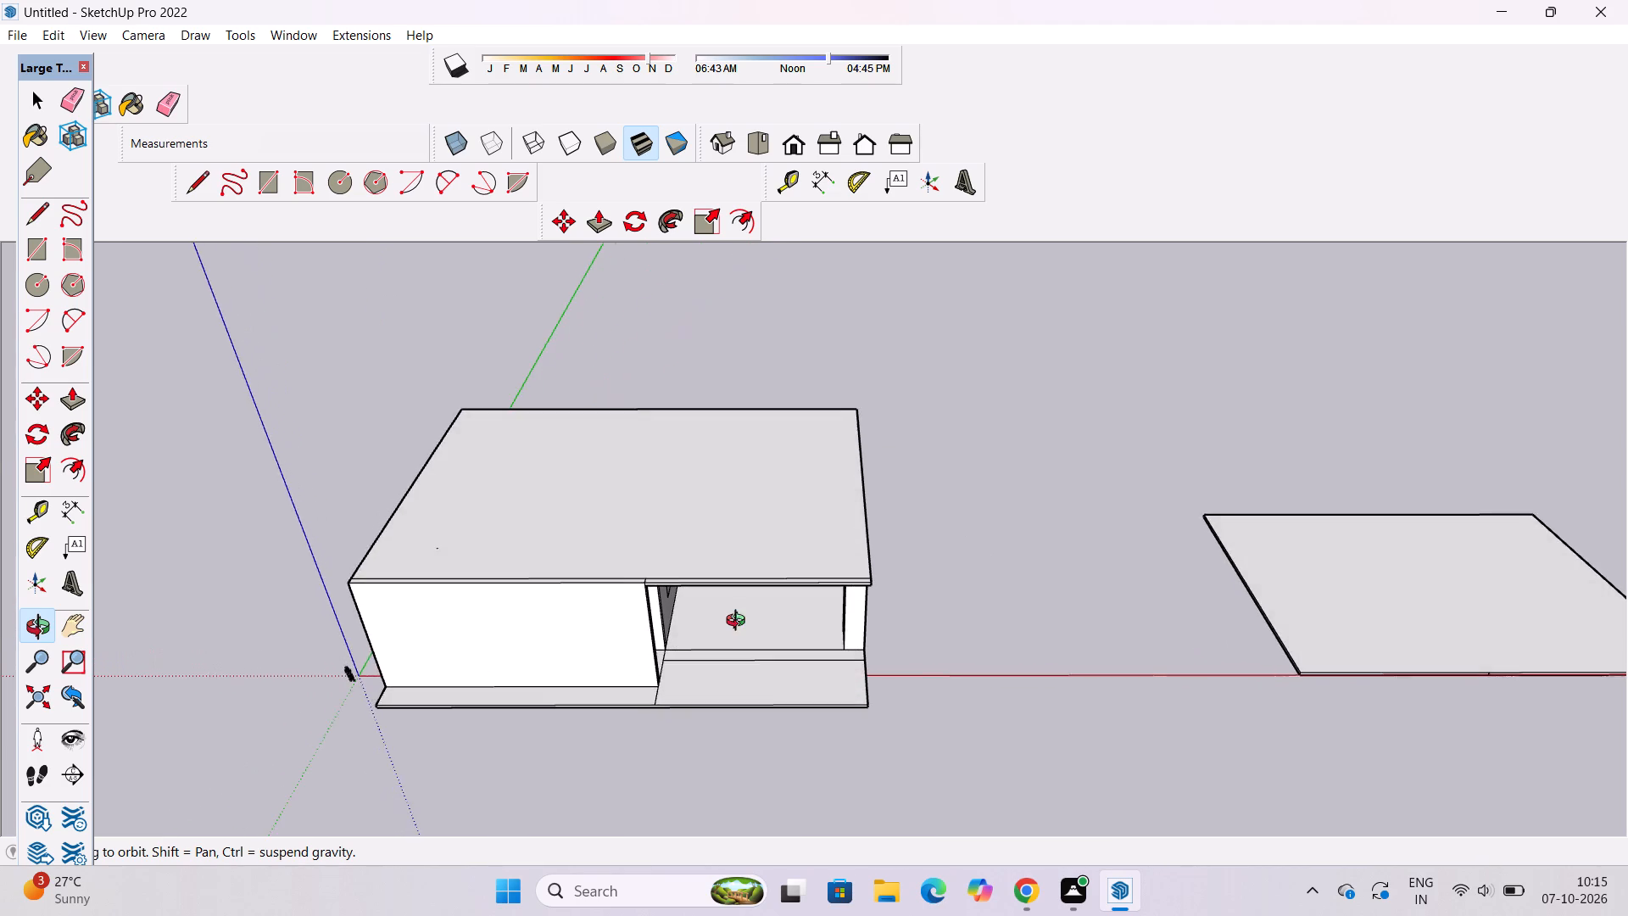
pyautogui.scroll(4, 735, 630)
pyautogui.scroll(1, 594, 591)
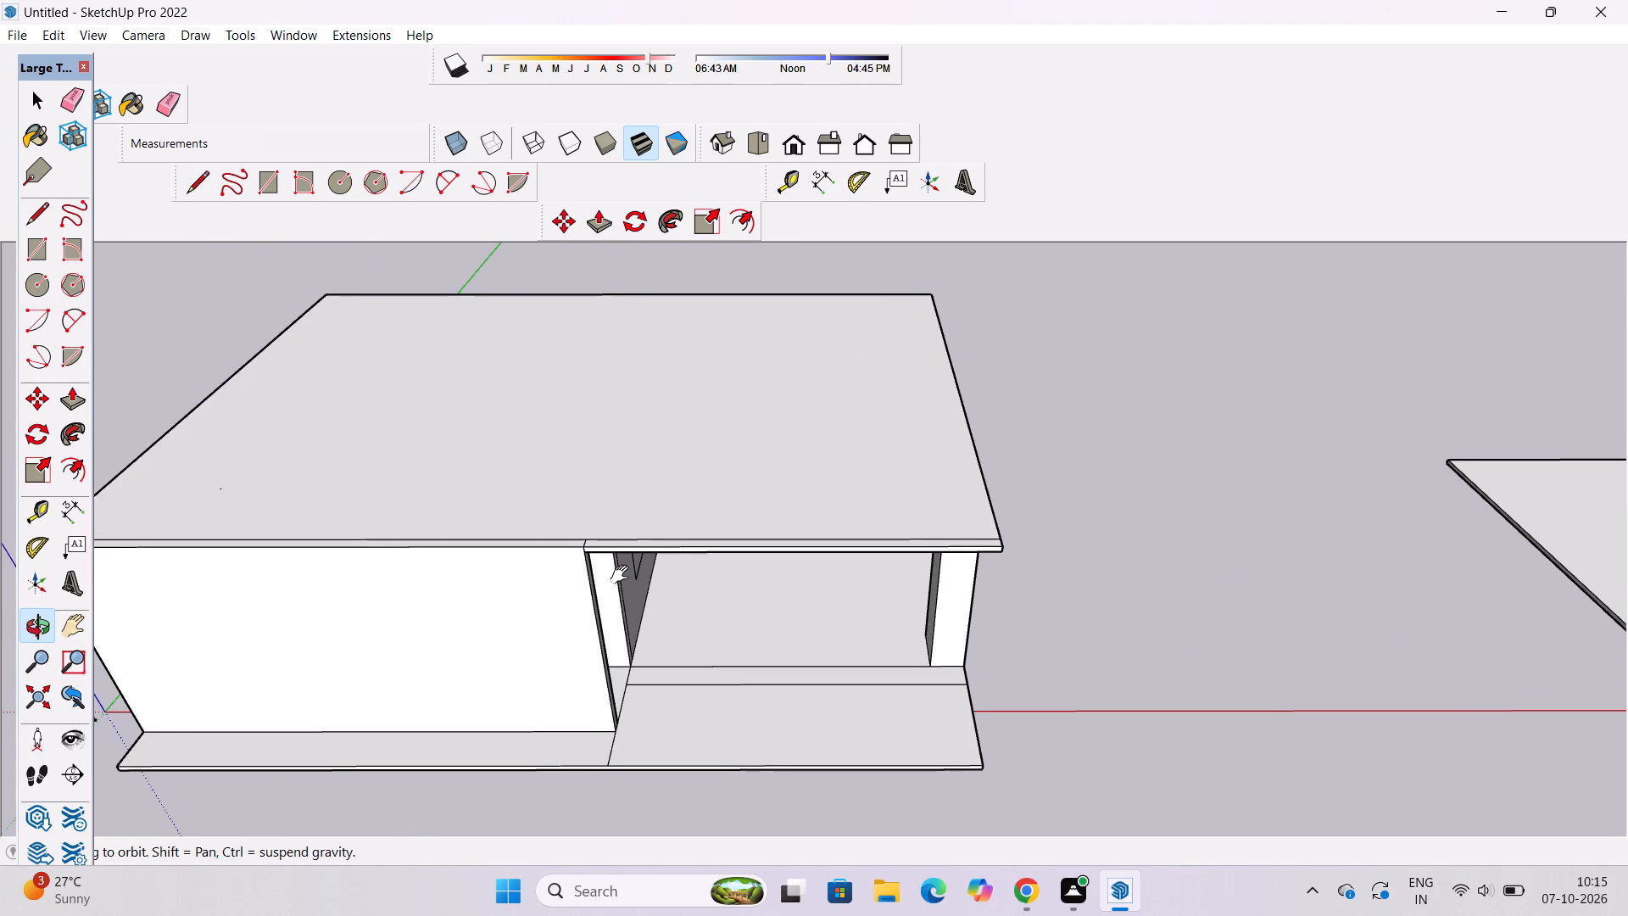
pyautogui.keyDown('shift'); pyautogui.moveTo(623, 575); pyautogui.dragTo(527, 612); pyautogui.keyUp('shift')
pyautogui.moveTo(667, 552); pyautogui.dragTo(732, 597)
pyautogui.keyDown('shift'); pyautogui.scroll(-6, 580, 592); pyautogui.keyUp('shift')
pyautogui.keyDown('shift'); pyautogui.moveTo(555, 585); pyautogui.dragTo(595, 573); pyautogui.keyUp('shift')
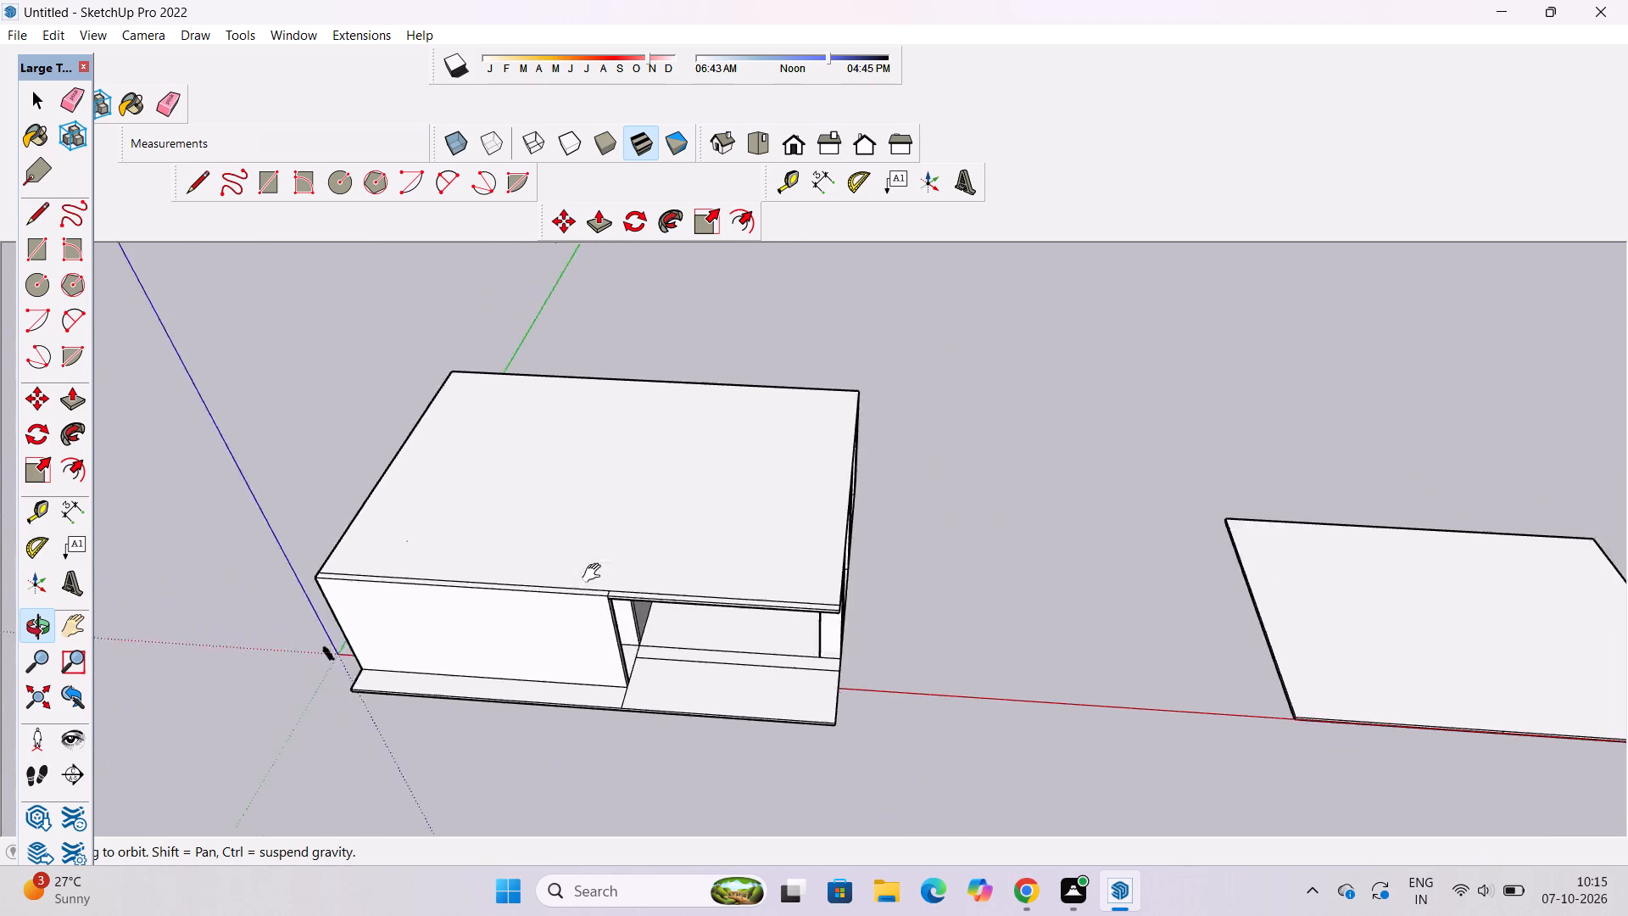
pyautogui.keyDown('shift'); pyautogui.moveTo(595, 573); pyautogui.dragTo(739, 572); pyautogui.keyUp('shift')
pyautogui.scroll(2, 592, 577)
pyautogui.keyDown('shift'); pyautogui.moveTo(592, 577); pyautogui.dragTo(648, 585); pyautogui.keyUp('shift')
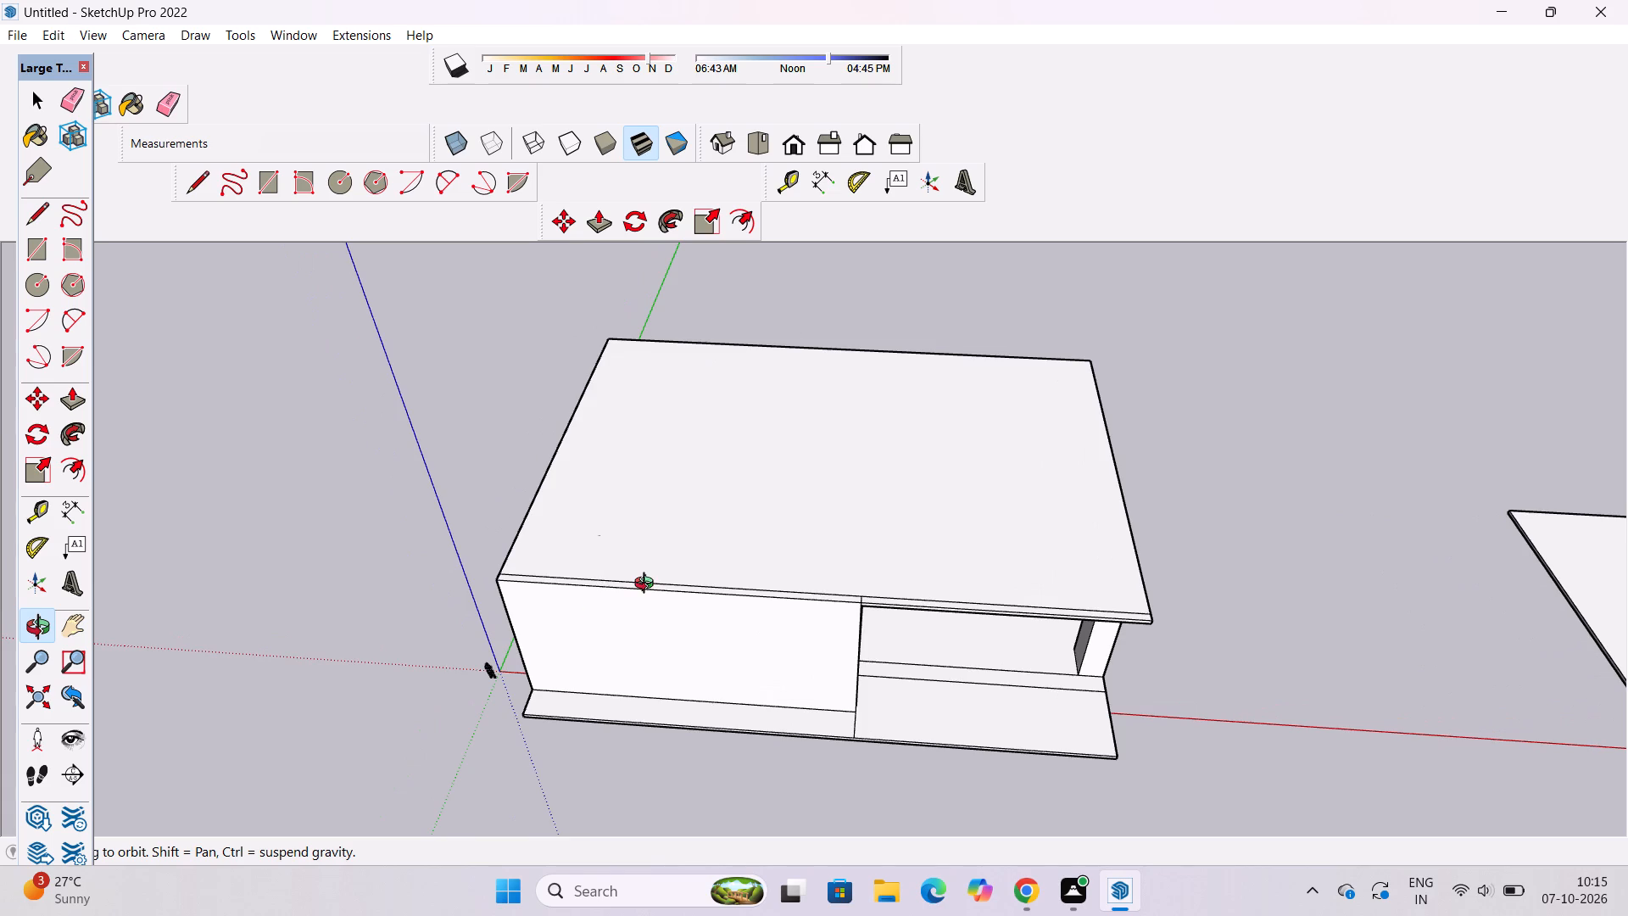
pyautogui.moveTo(589, 623); pyautogui.dragTo(920, 474)
pyautogui.moveTo(920, 474); pyautogui.dragTo(540, 563)
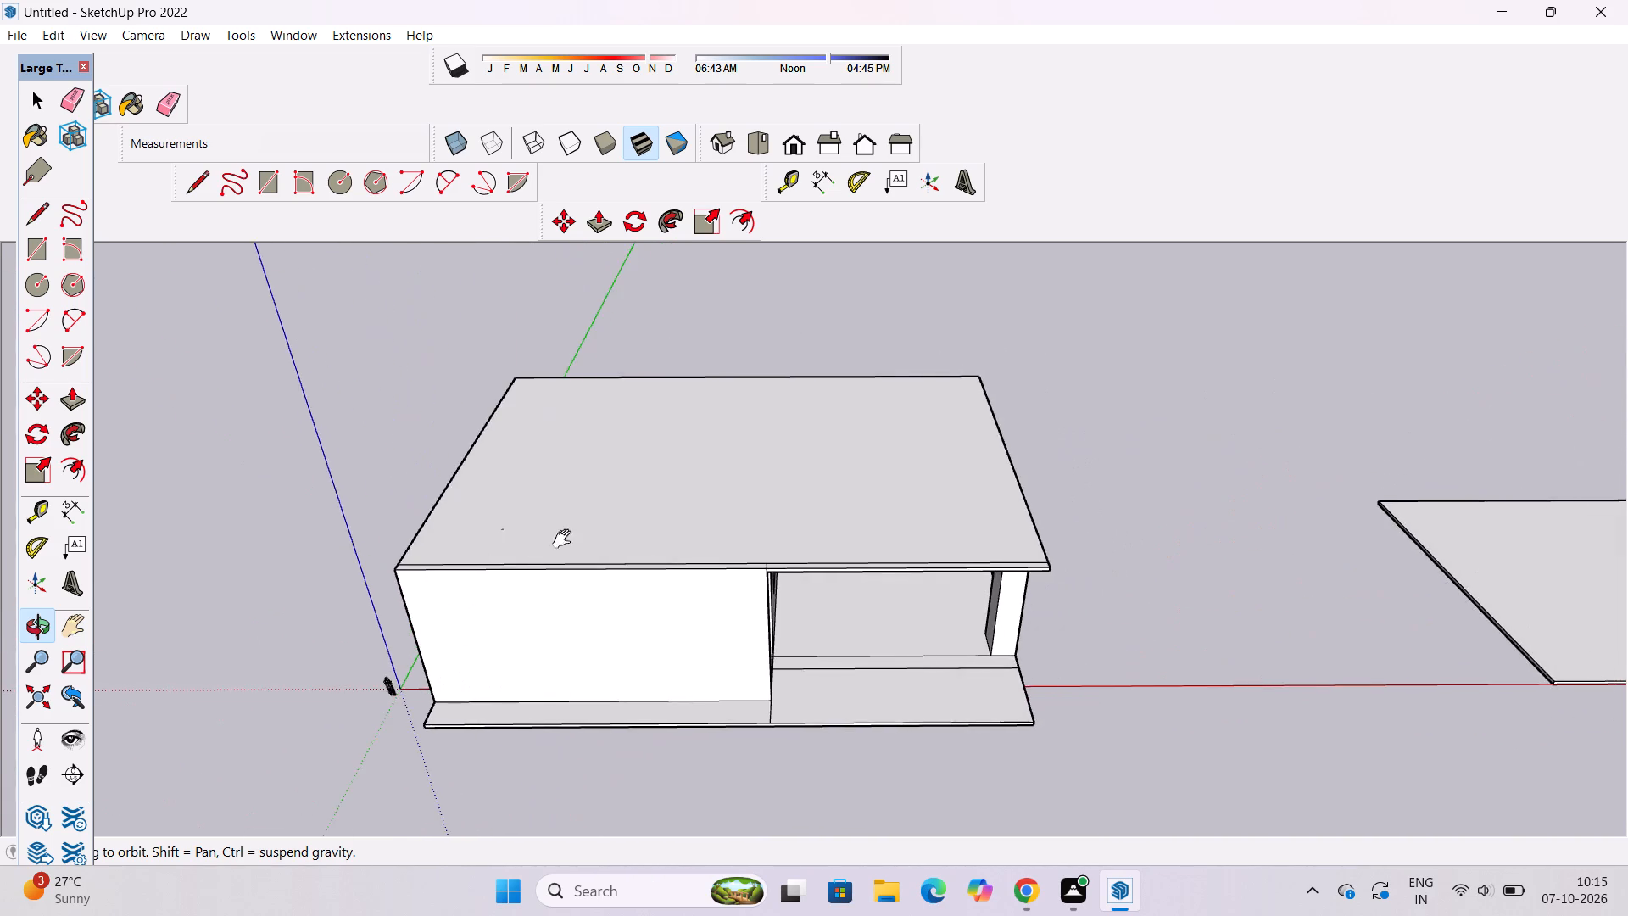
pyautogui.keyDown('shift'); pyautogui.moveTo(576, 533); pyautogui.dragTo(522, 559); pyautogui.keyUp('shift')
# Place a Tape Measure guide 2' inward from the roof slab's side edge nearest the origin, parallel to the green axis.
pyautogui.press('t')
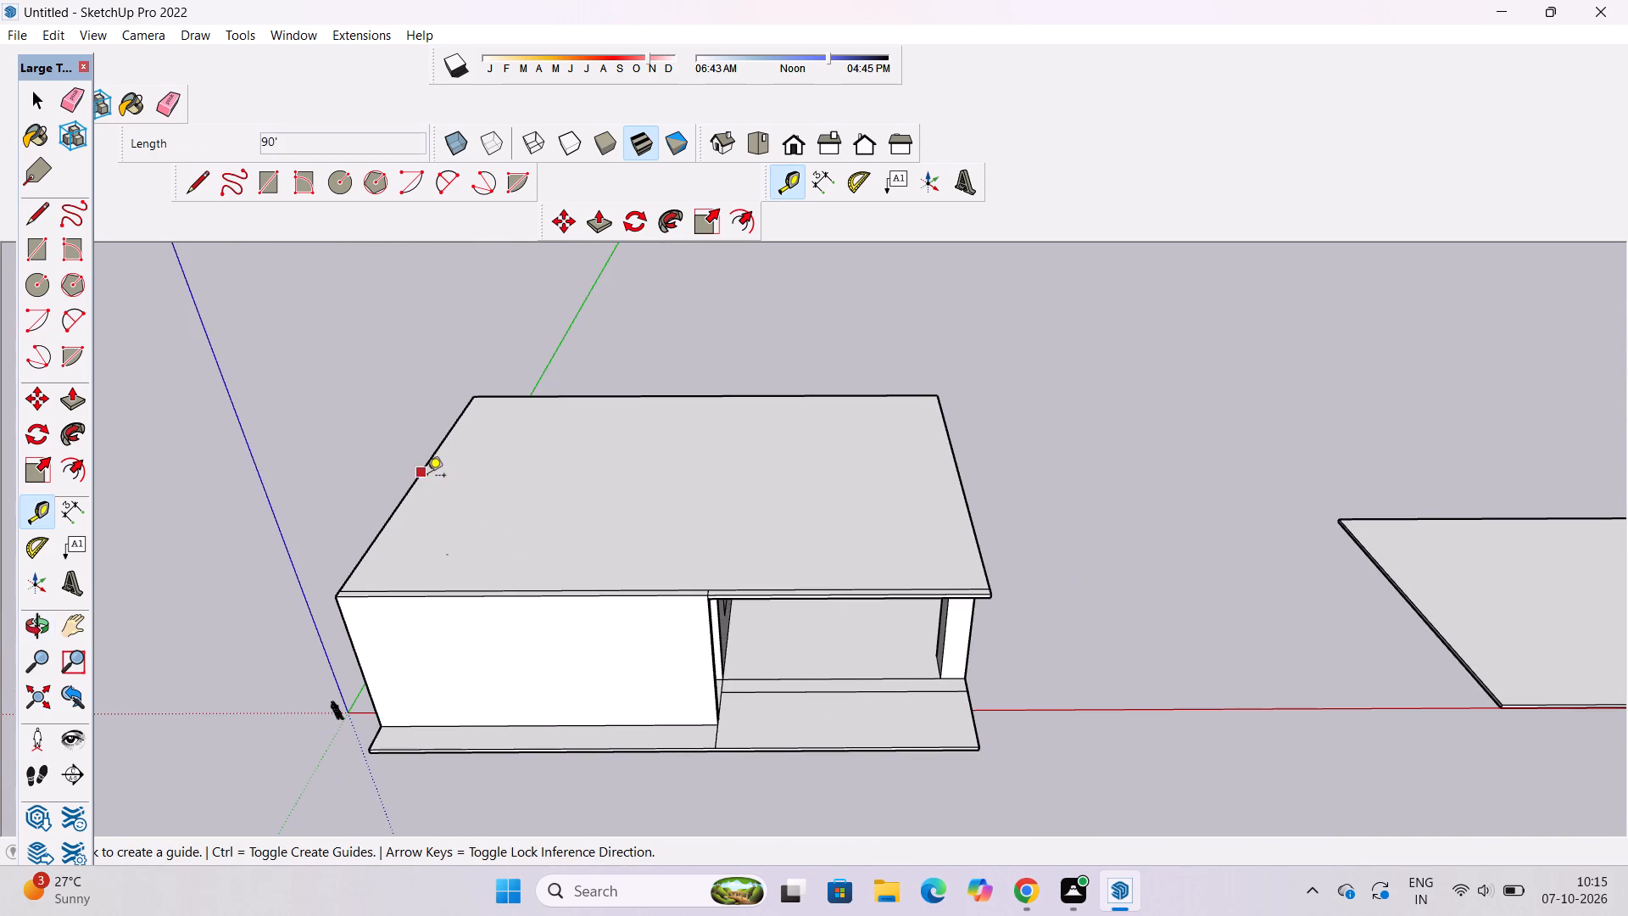
pyautogui.scroll(1, 430, 464)
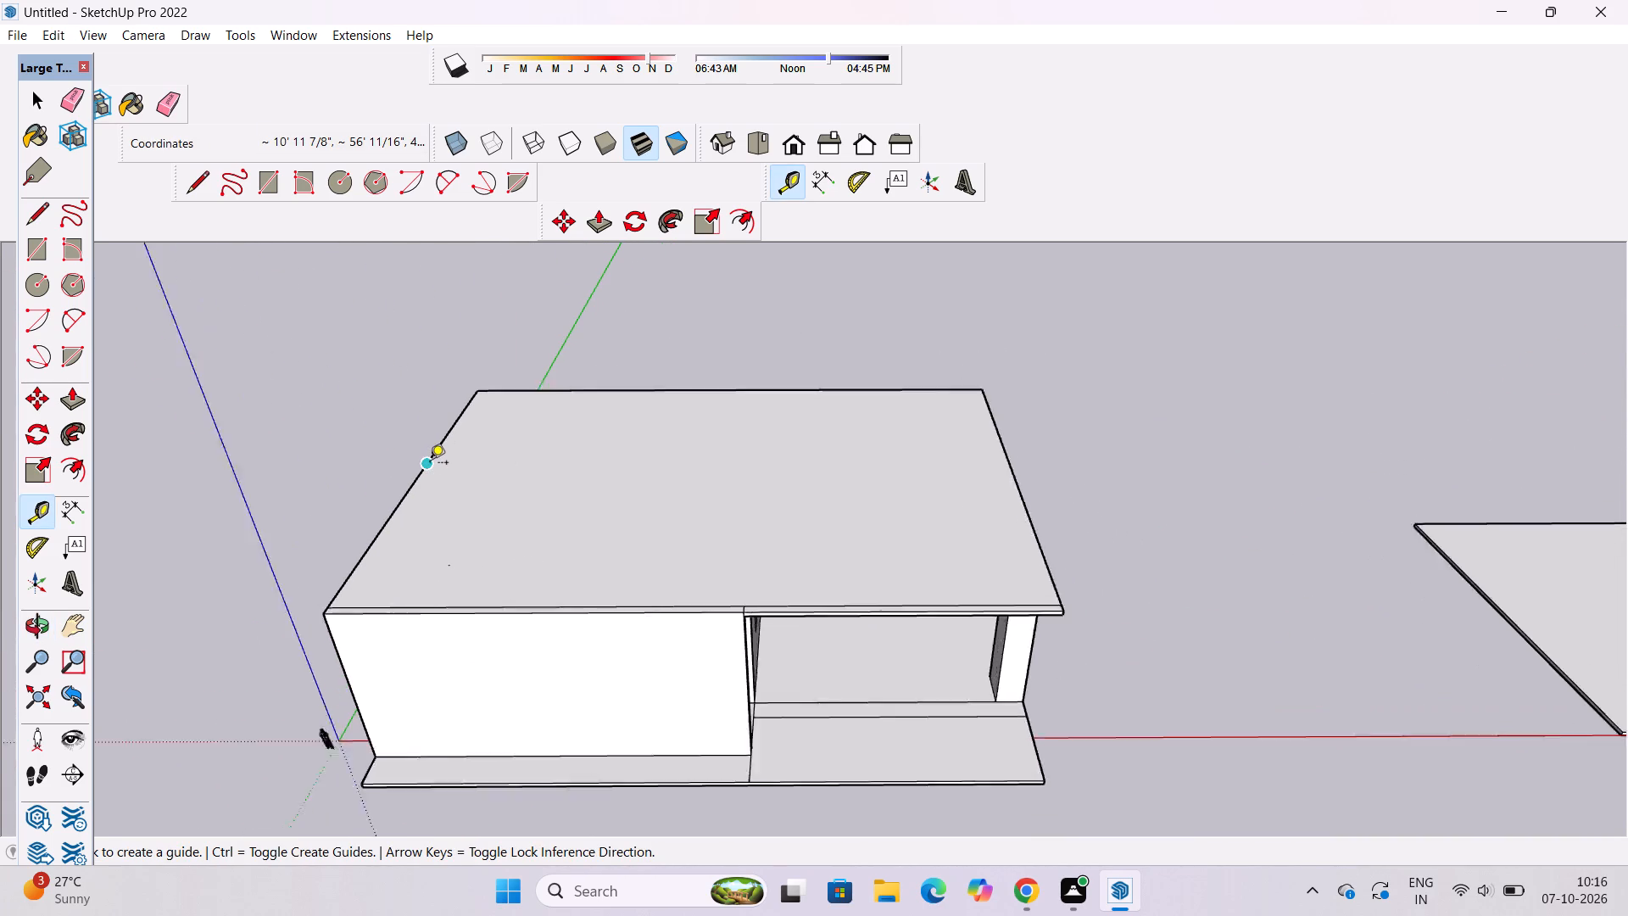
pyautogui.scroll(2, 430, 464)
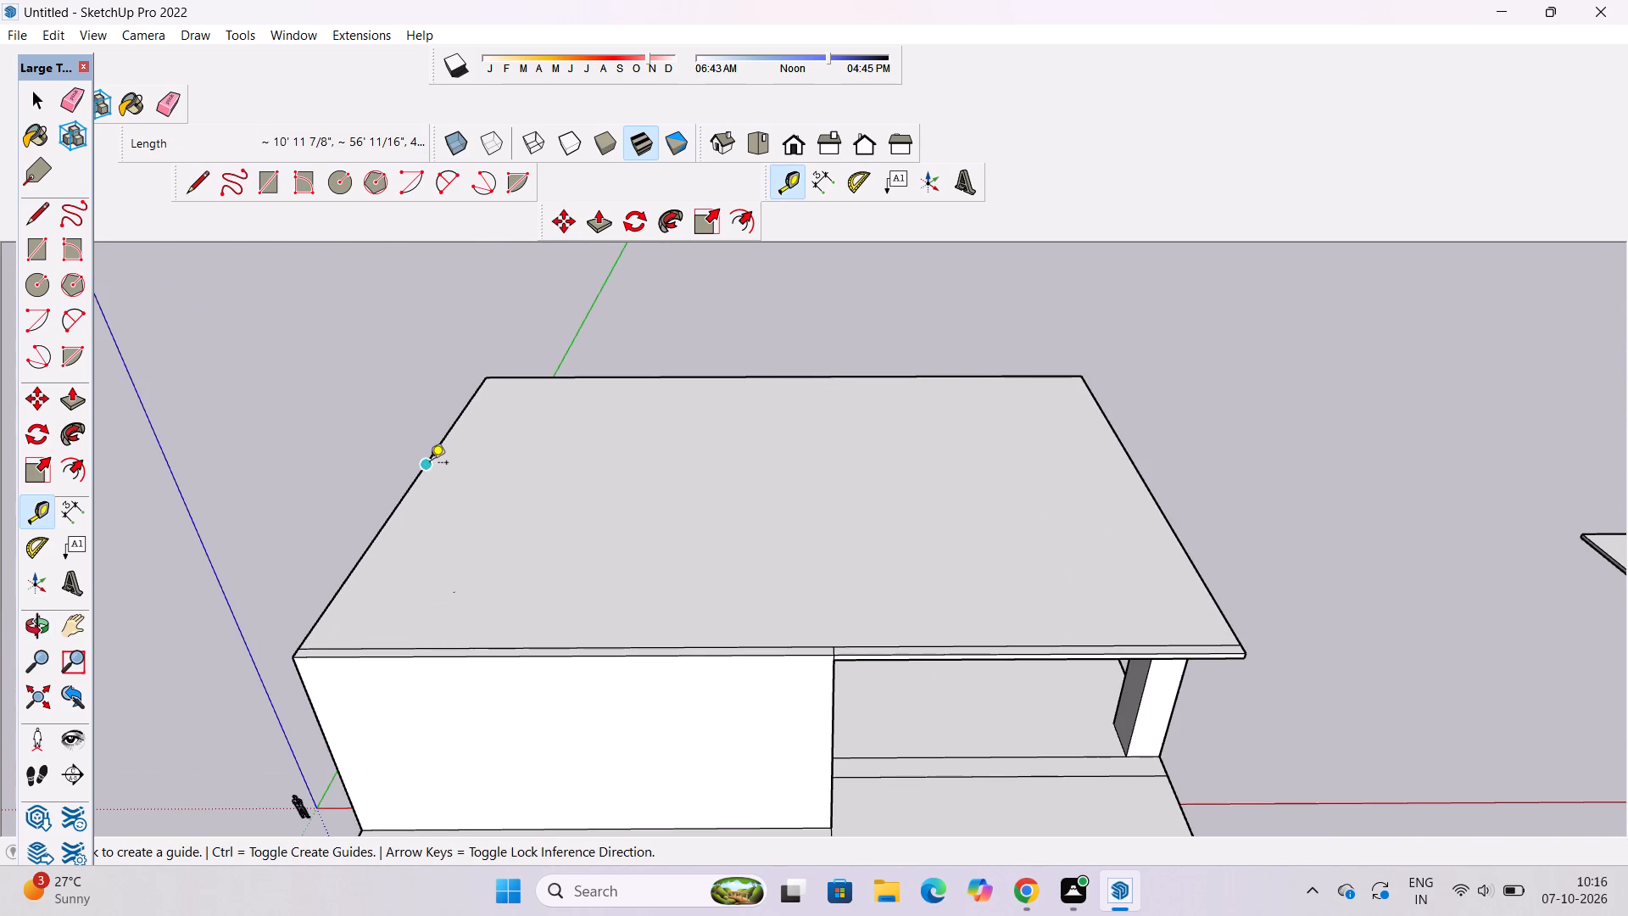
pyautogui.click(430, 464)
pyautogui.write("2'")
pyautogui.press('Return')
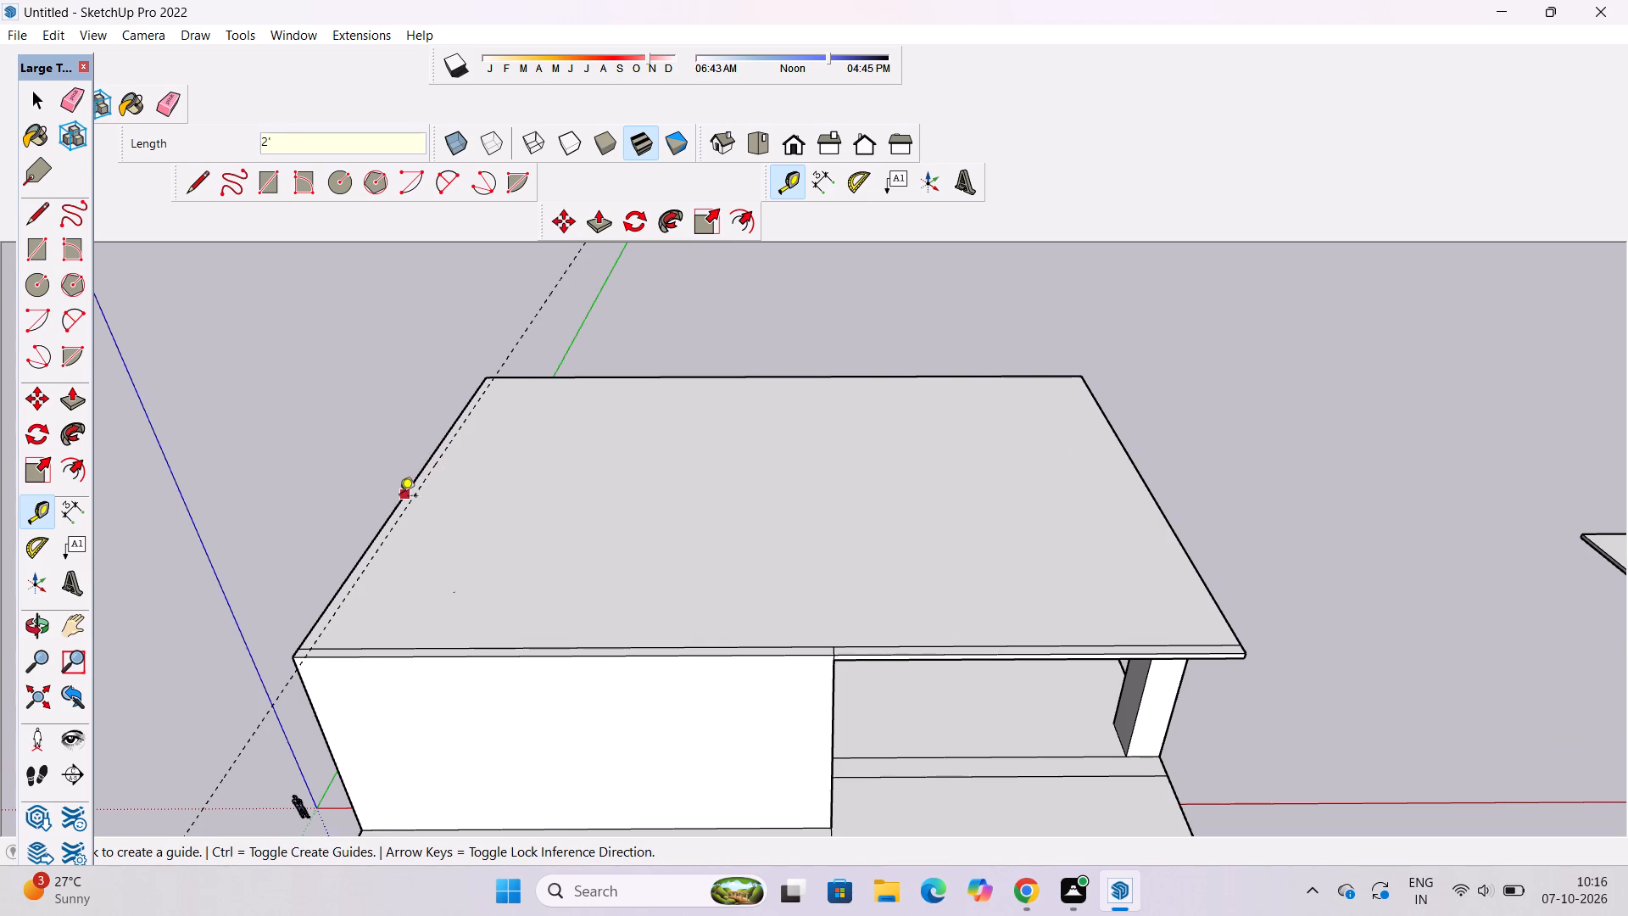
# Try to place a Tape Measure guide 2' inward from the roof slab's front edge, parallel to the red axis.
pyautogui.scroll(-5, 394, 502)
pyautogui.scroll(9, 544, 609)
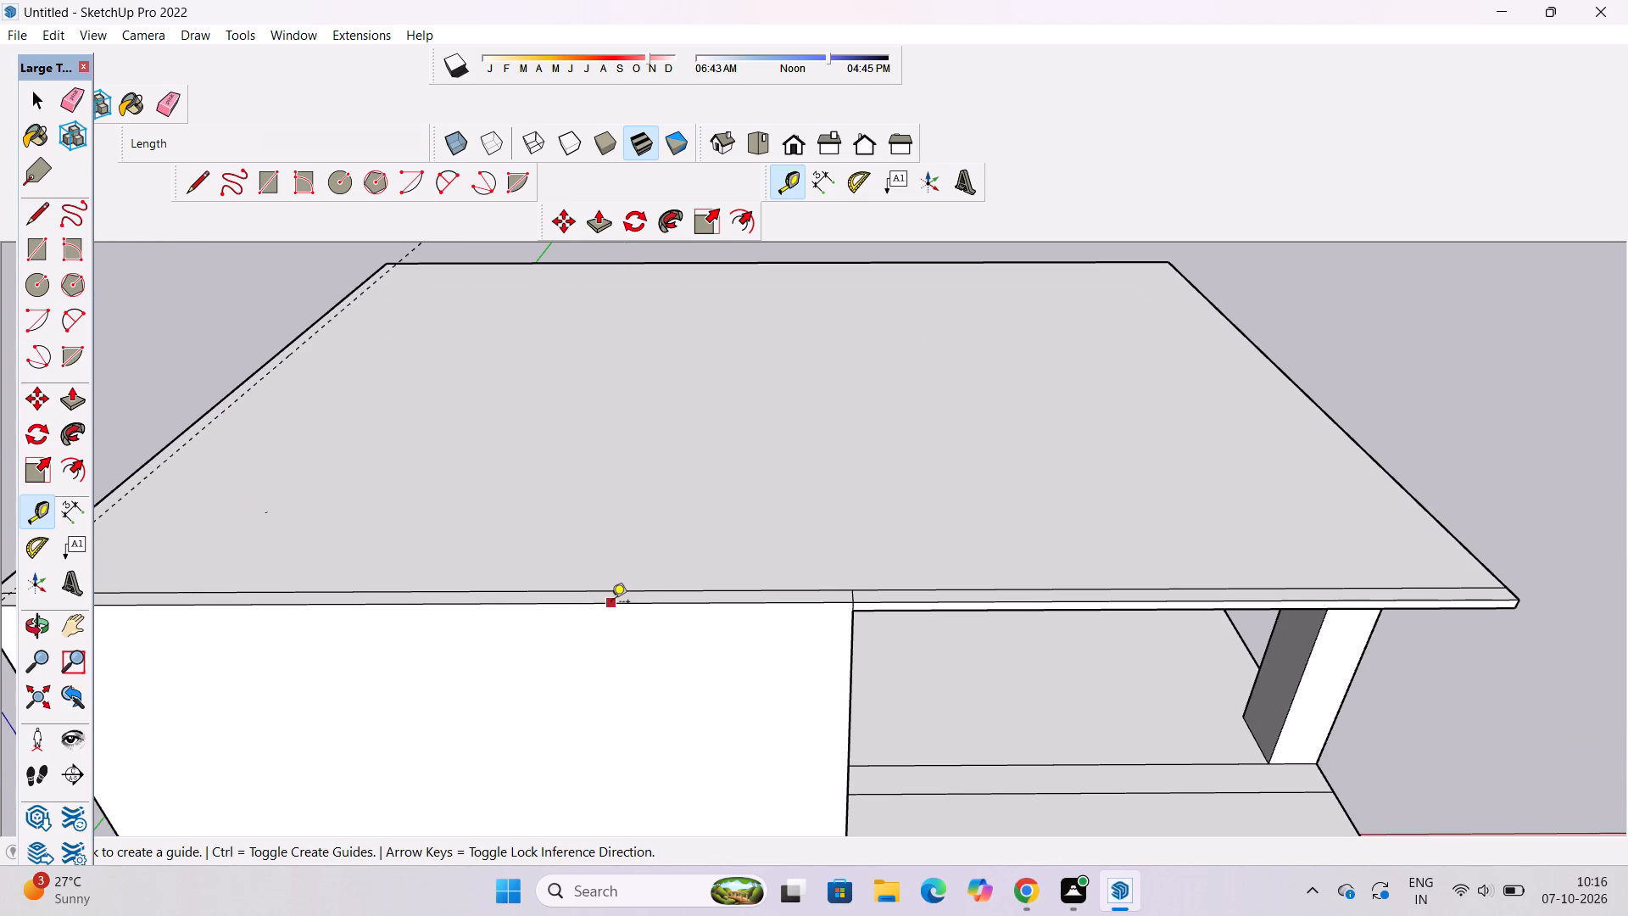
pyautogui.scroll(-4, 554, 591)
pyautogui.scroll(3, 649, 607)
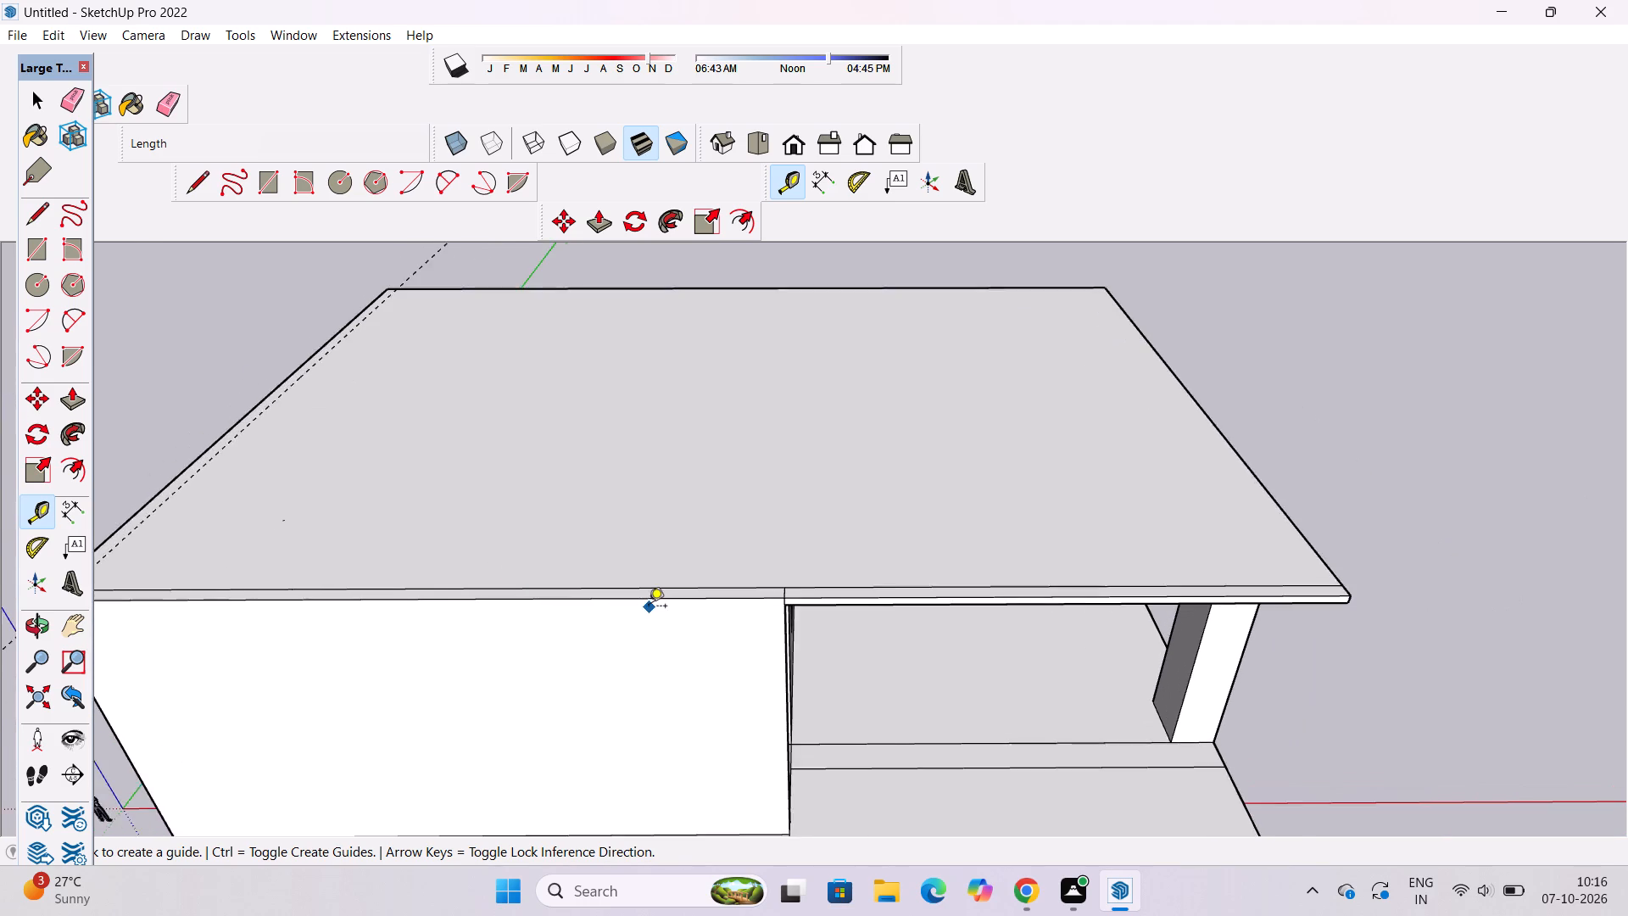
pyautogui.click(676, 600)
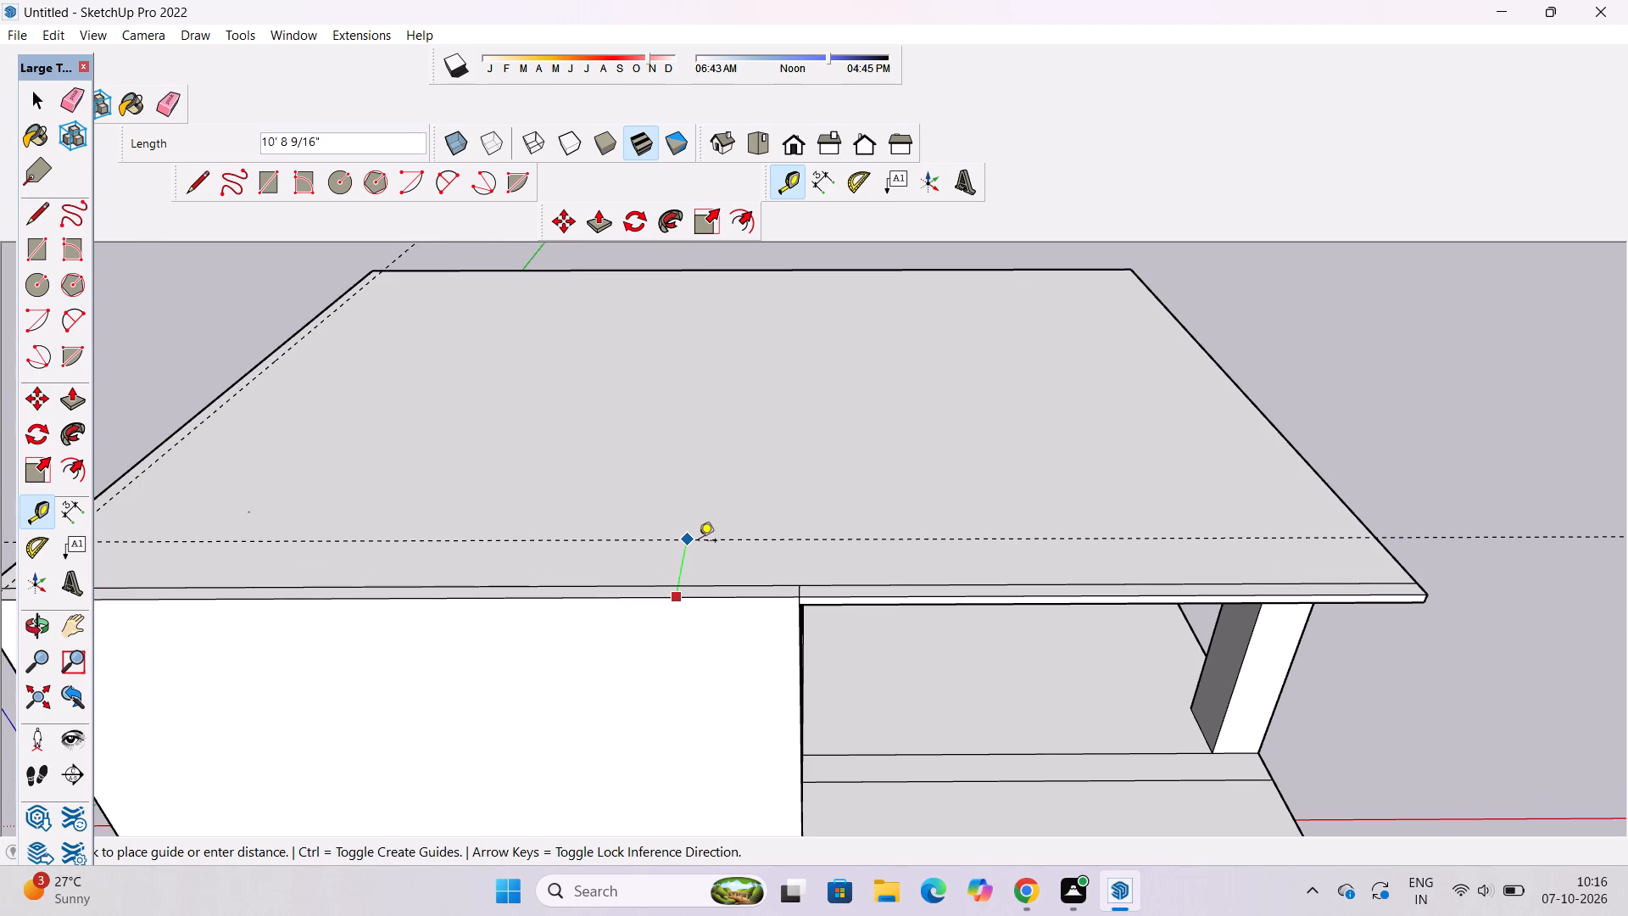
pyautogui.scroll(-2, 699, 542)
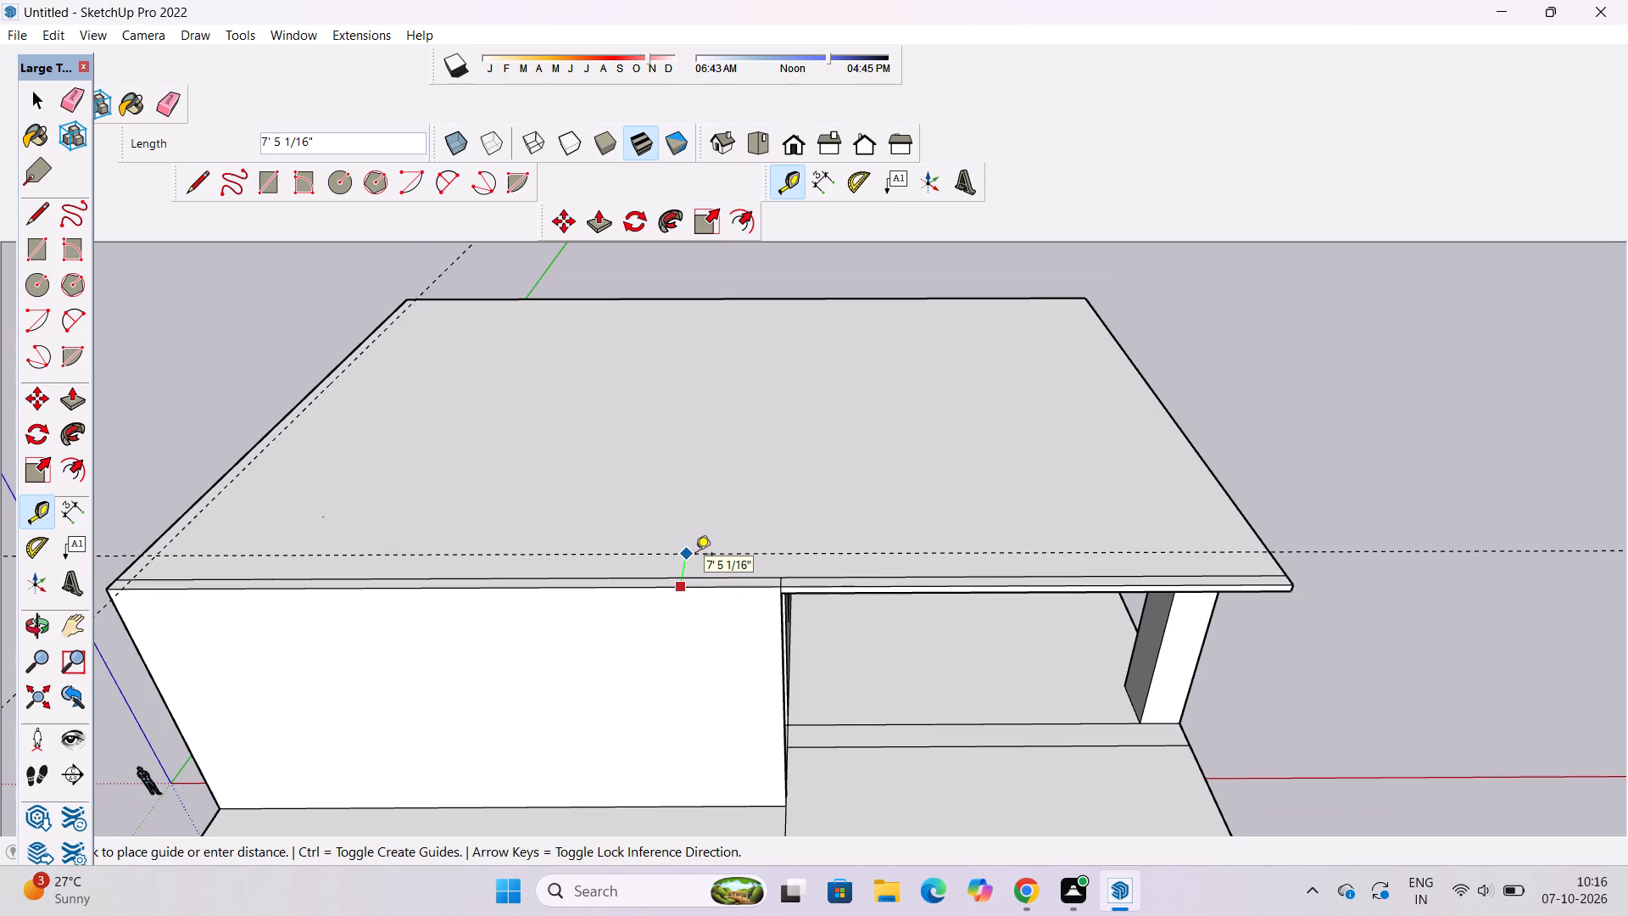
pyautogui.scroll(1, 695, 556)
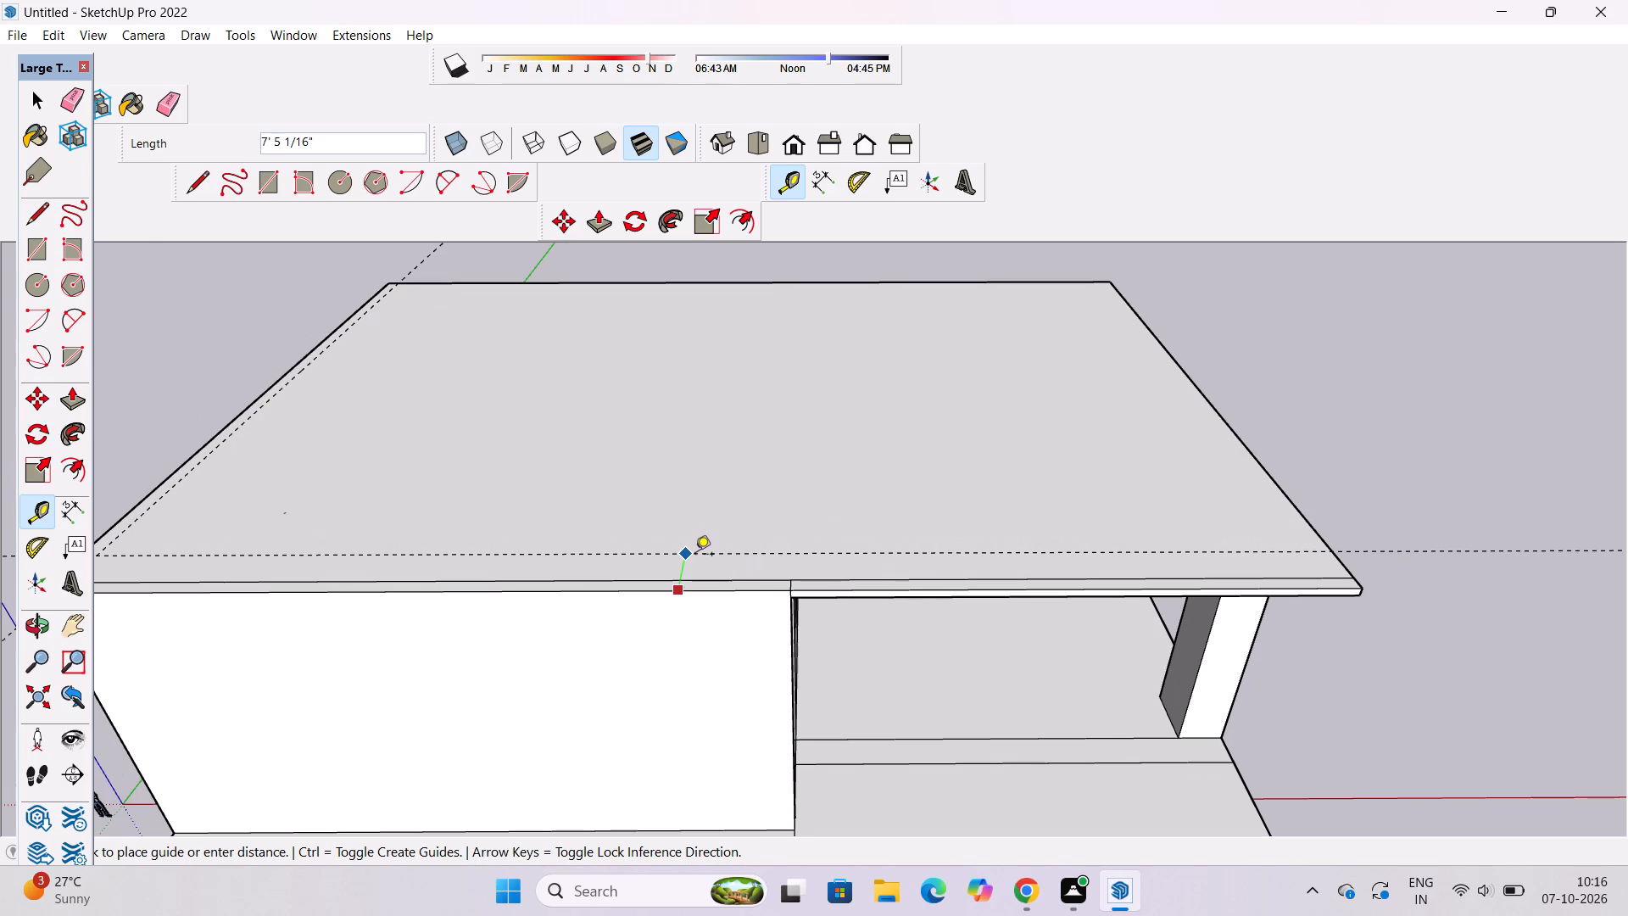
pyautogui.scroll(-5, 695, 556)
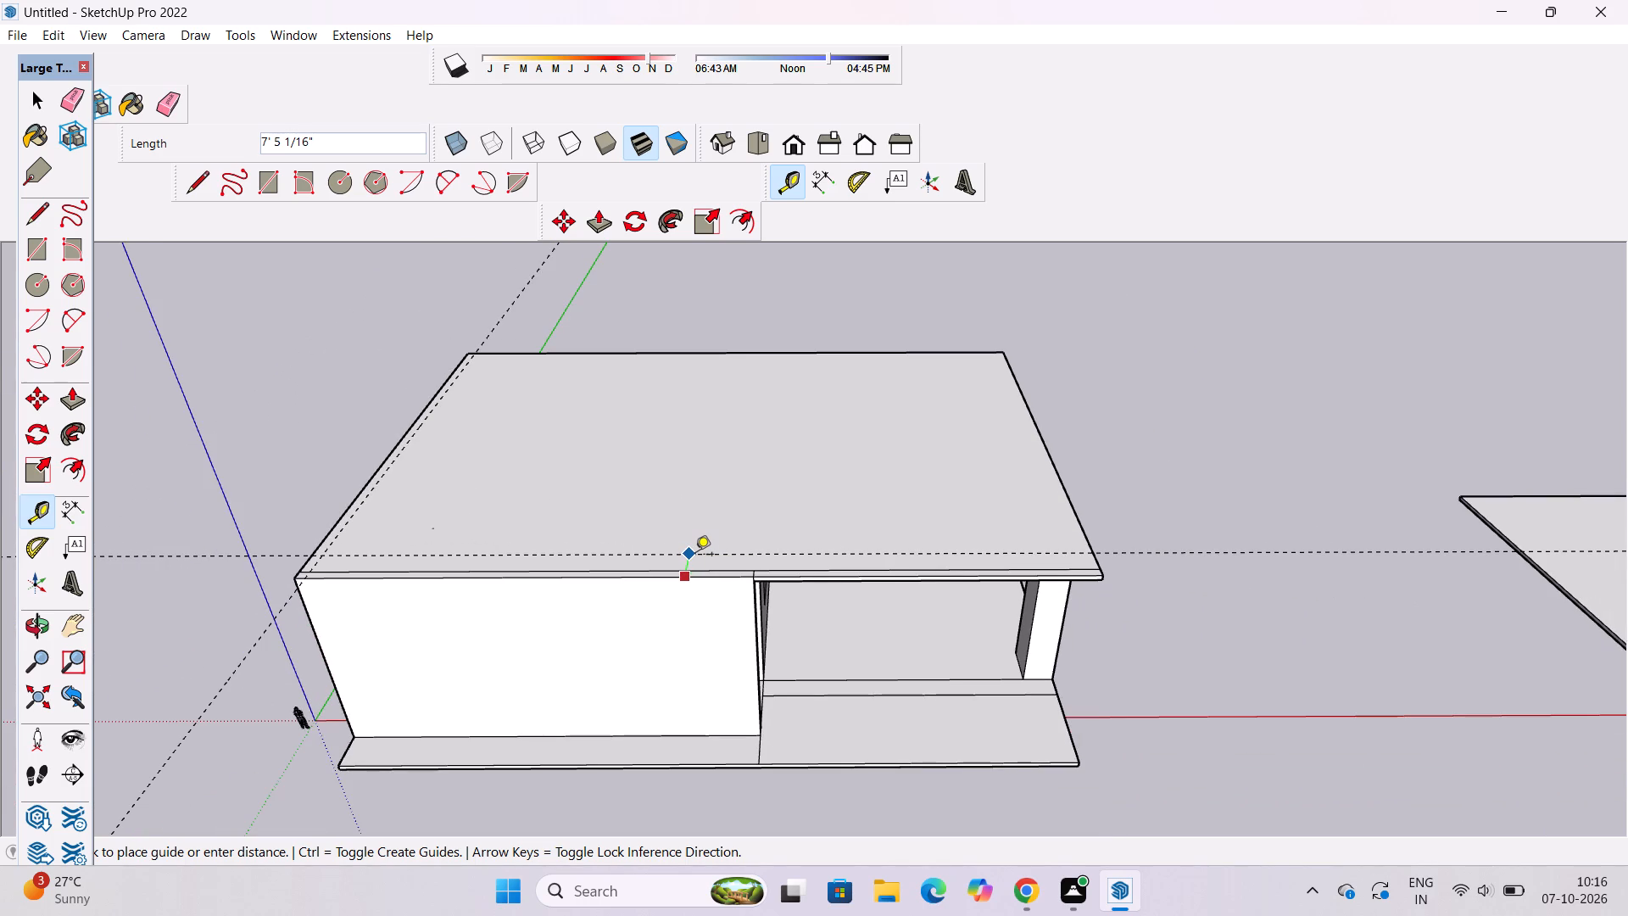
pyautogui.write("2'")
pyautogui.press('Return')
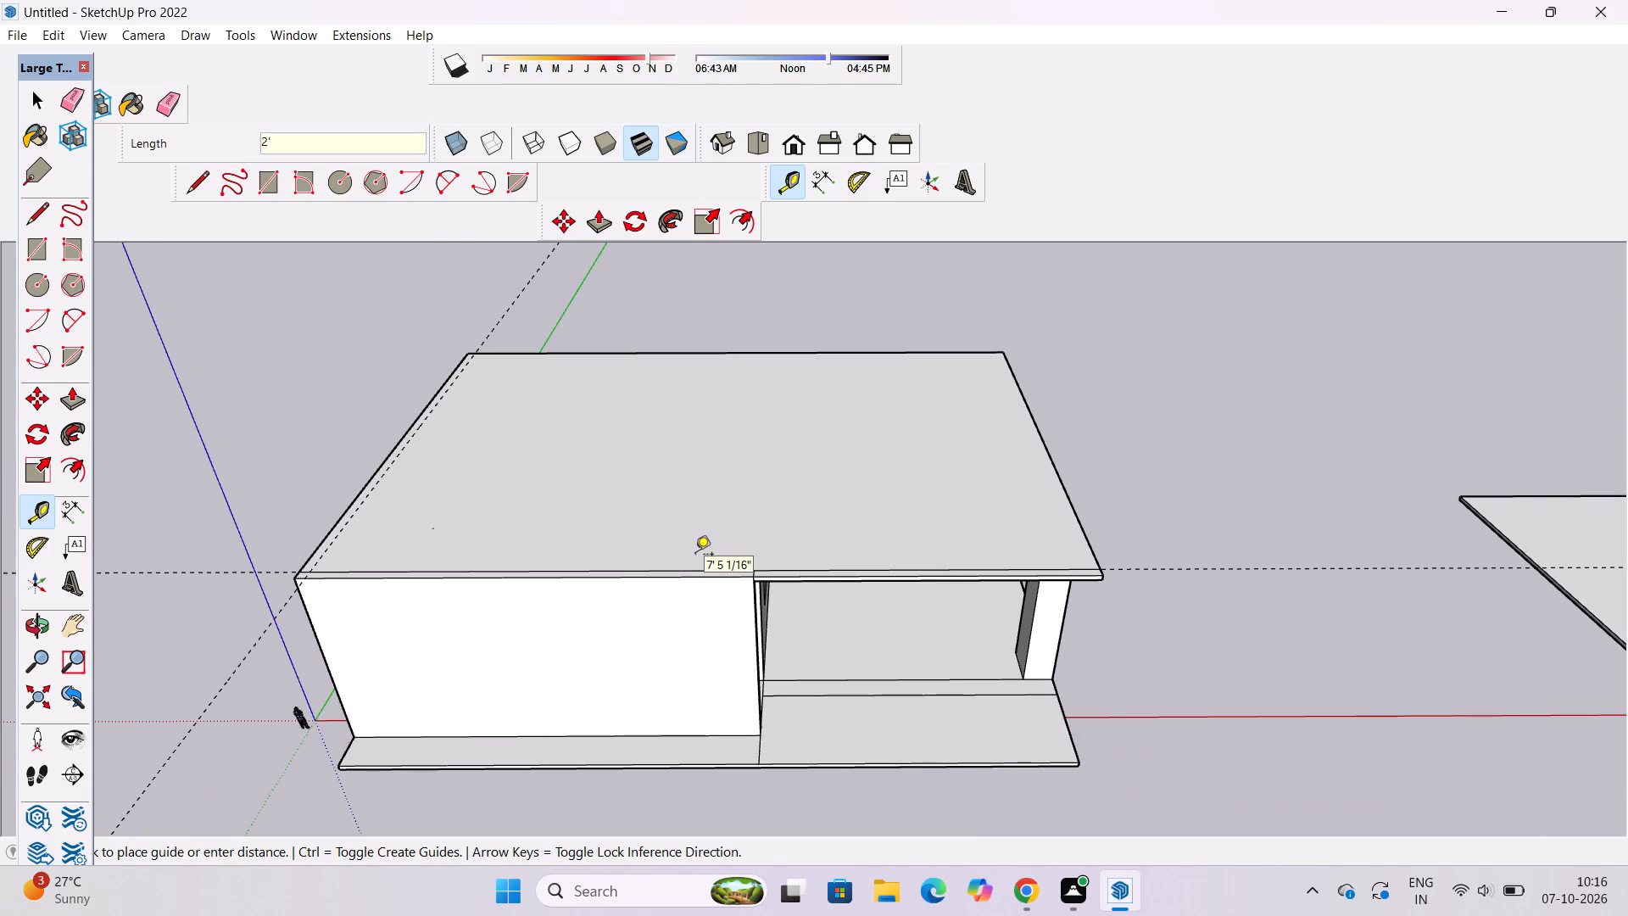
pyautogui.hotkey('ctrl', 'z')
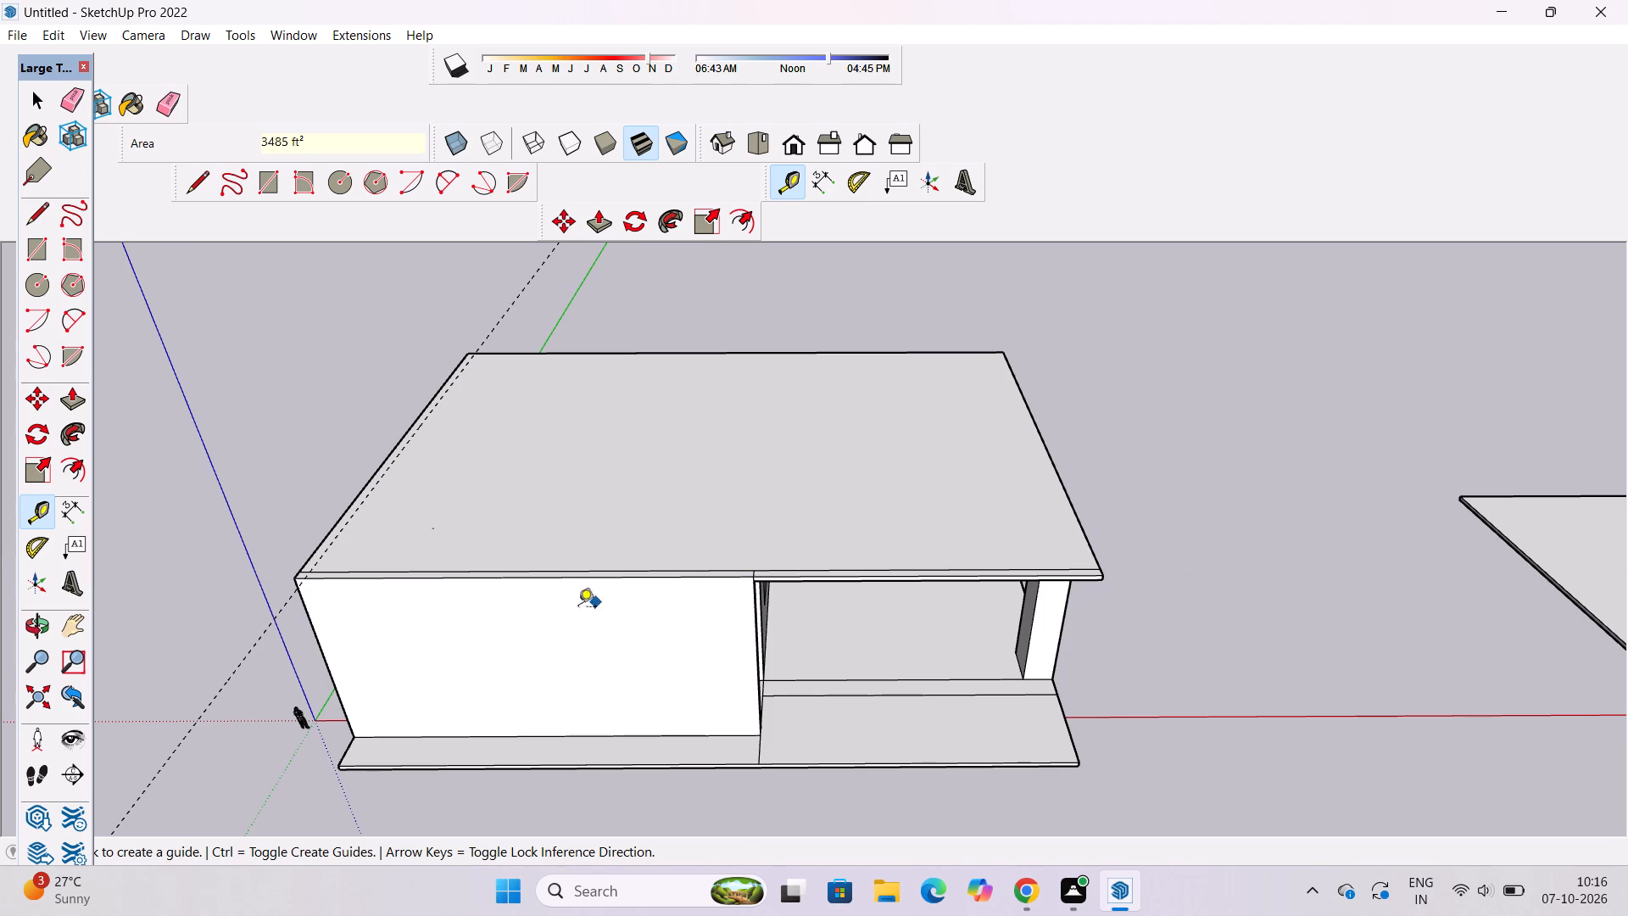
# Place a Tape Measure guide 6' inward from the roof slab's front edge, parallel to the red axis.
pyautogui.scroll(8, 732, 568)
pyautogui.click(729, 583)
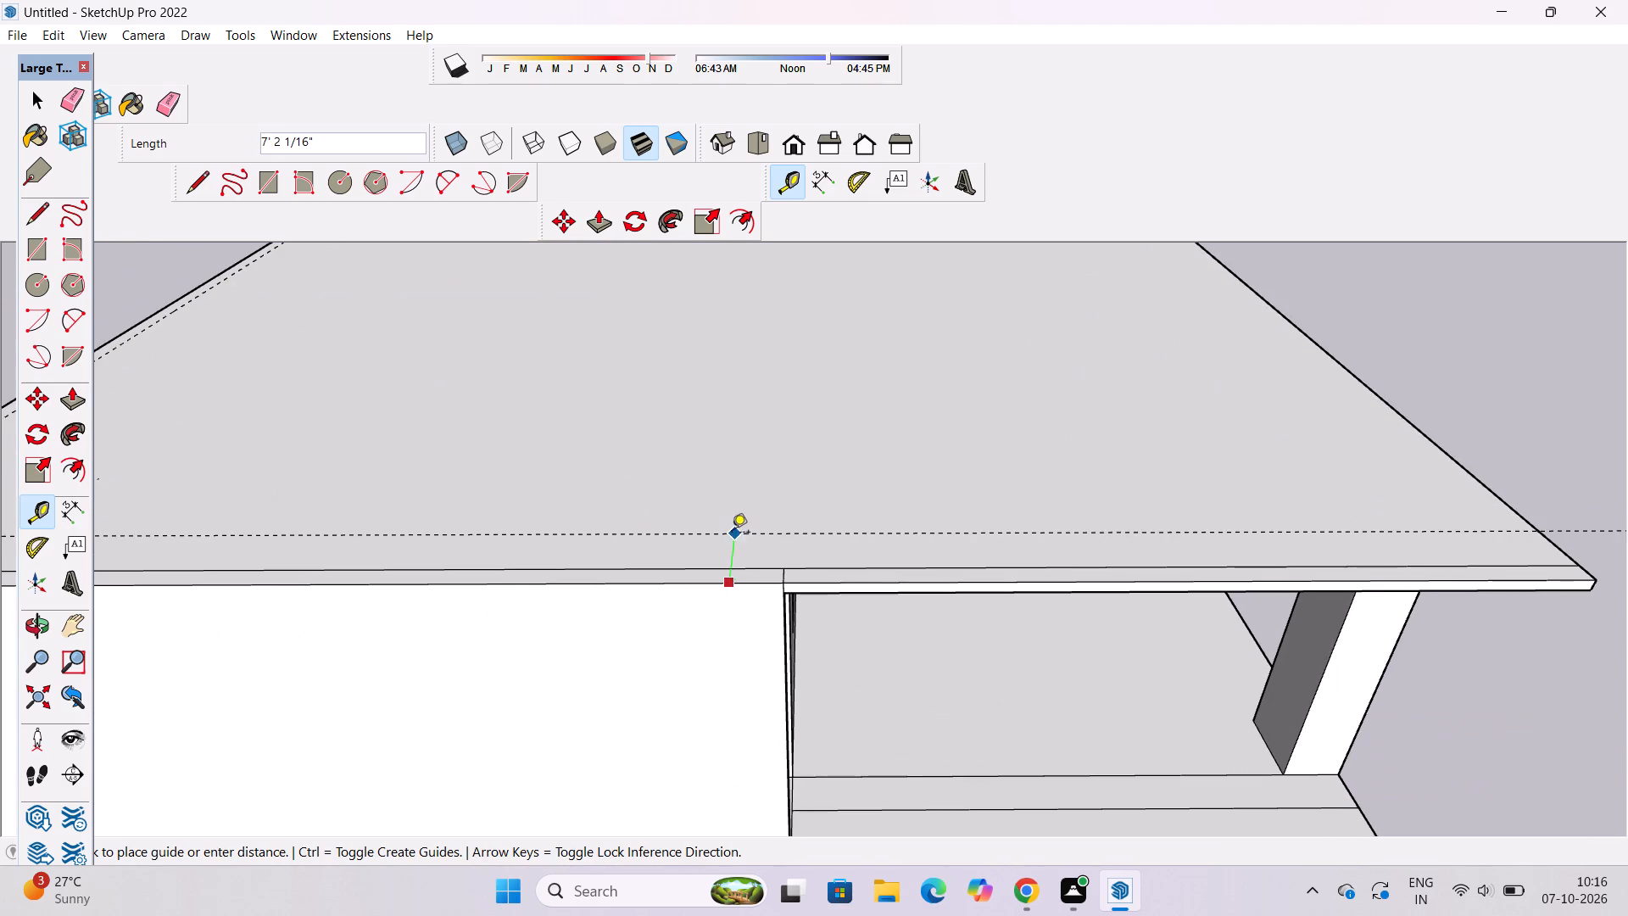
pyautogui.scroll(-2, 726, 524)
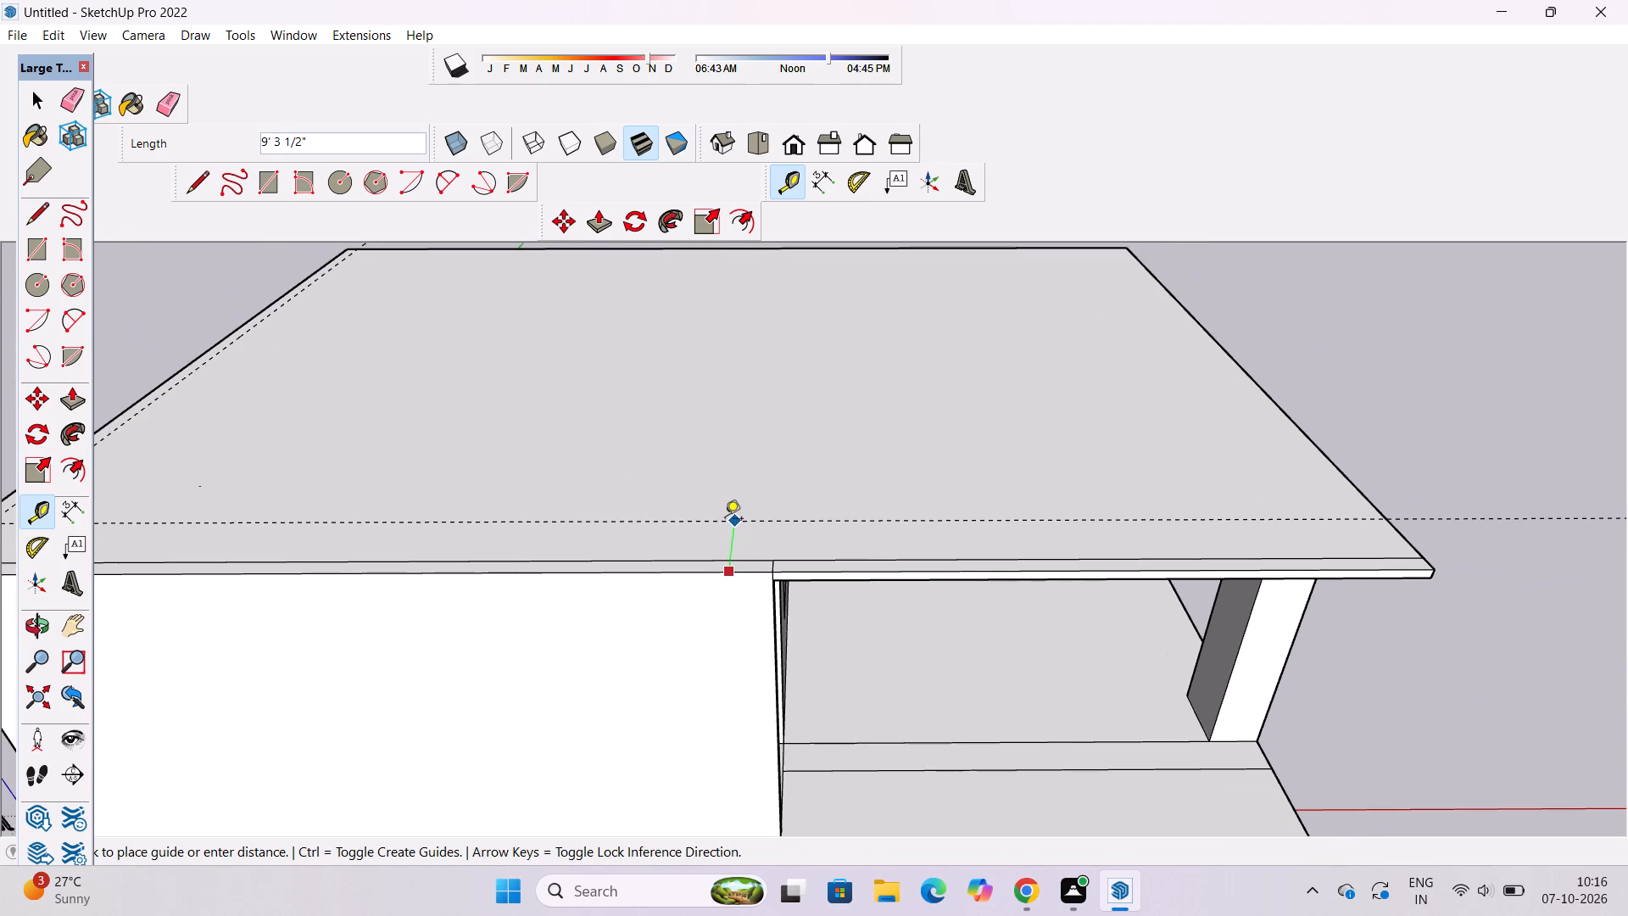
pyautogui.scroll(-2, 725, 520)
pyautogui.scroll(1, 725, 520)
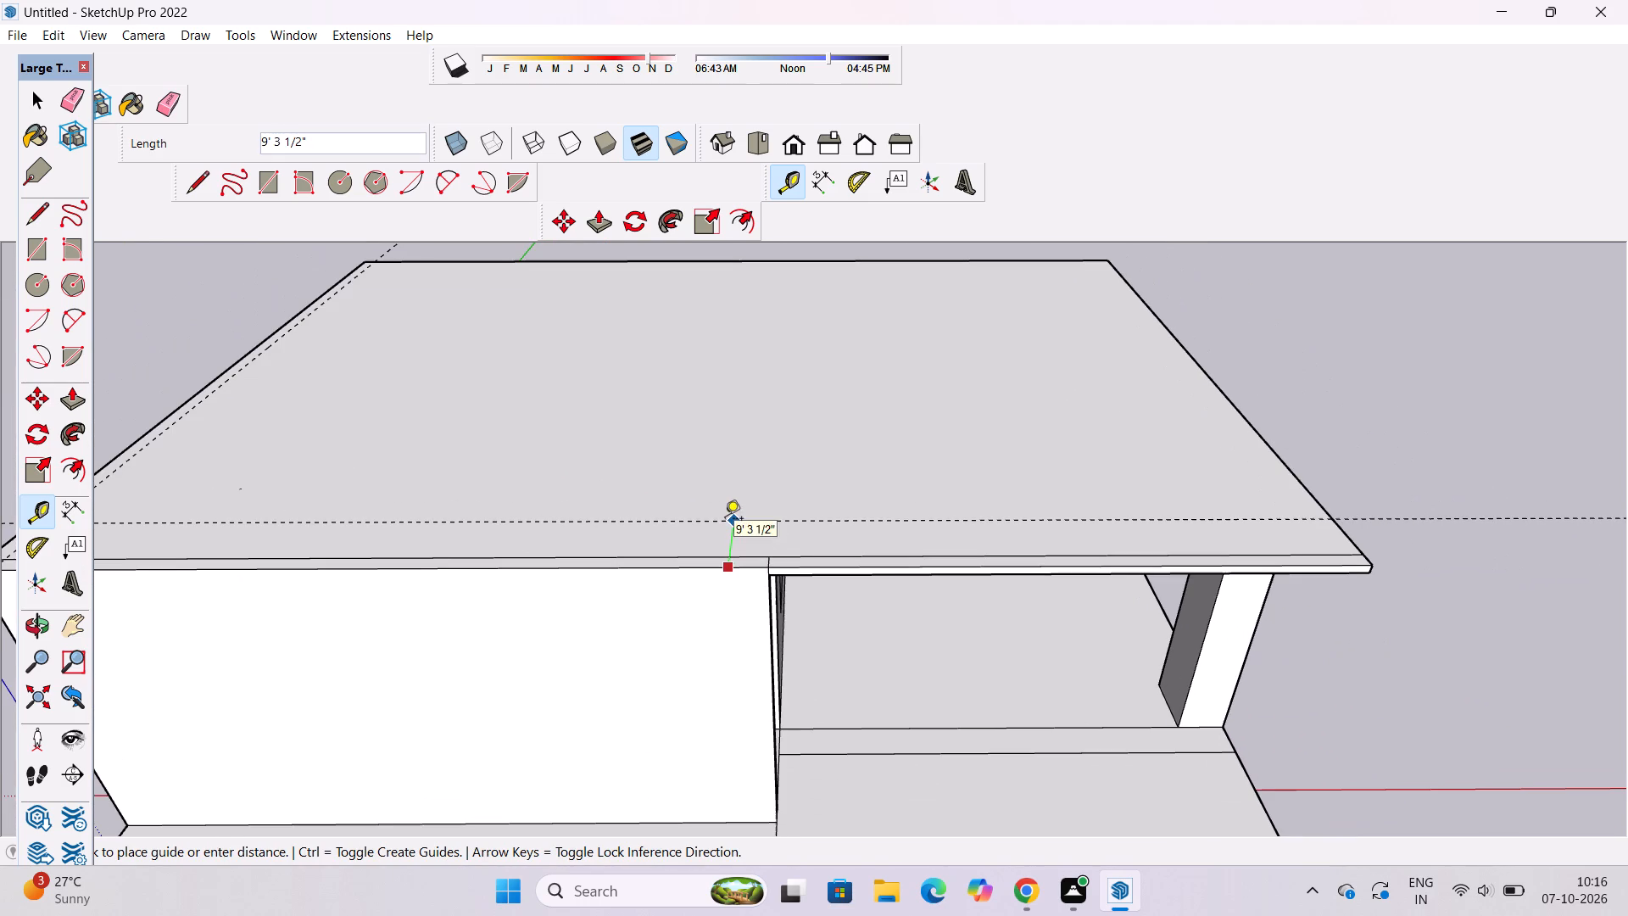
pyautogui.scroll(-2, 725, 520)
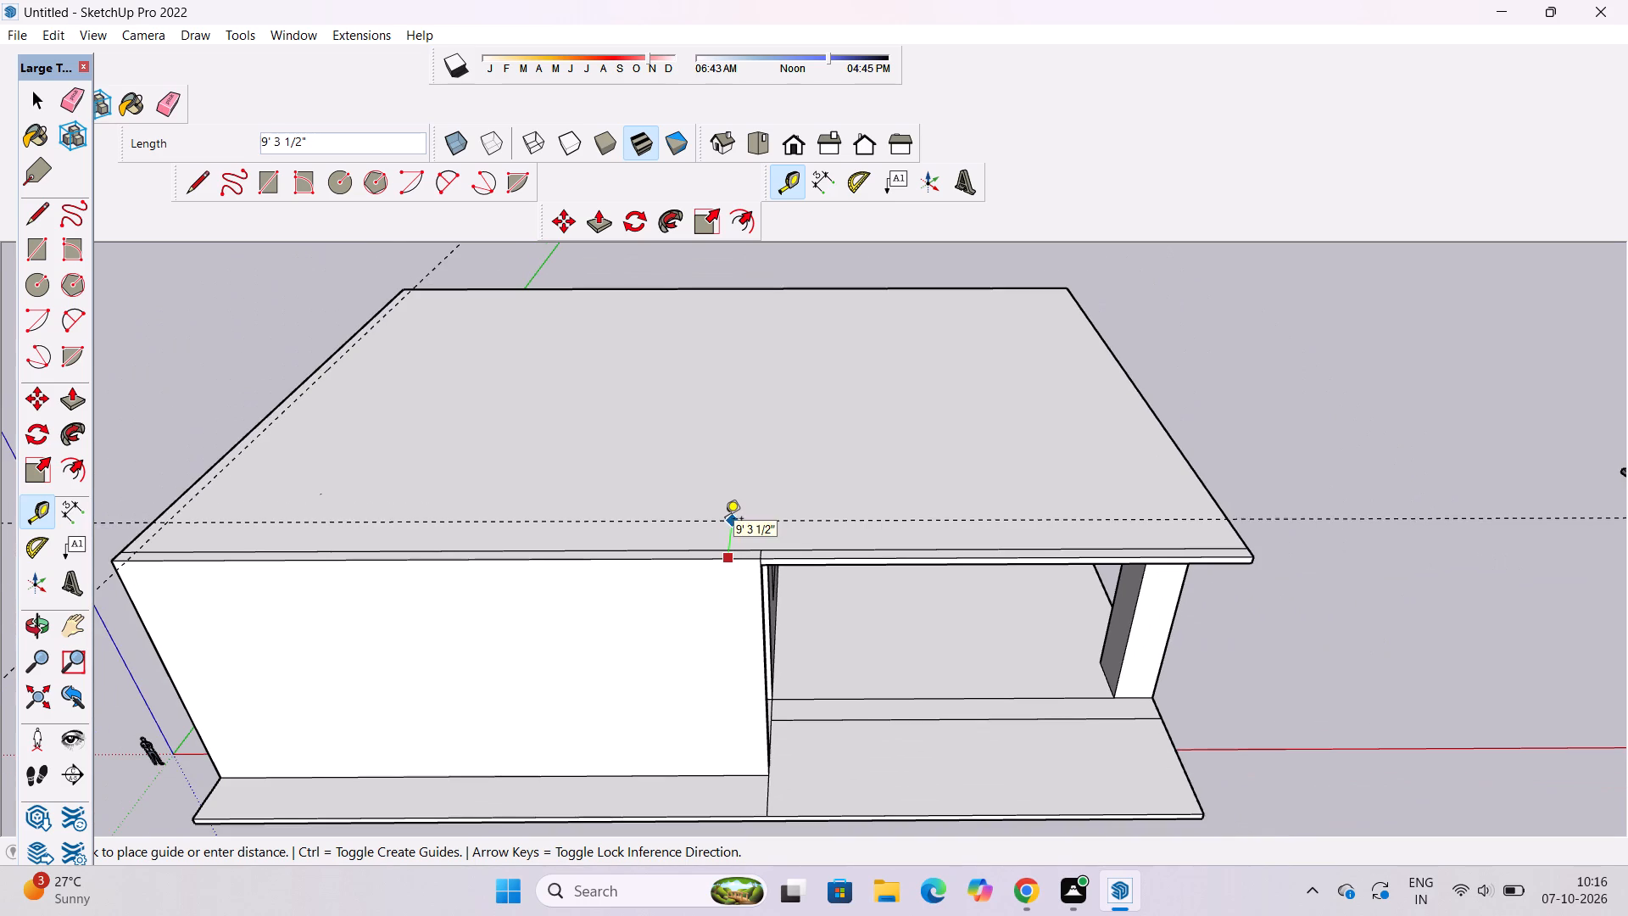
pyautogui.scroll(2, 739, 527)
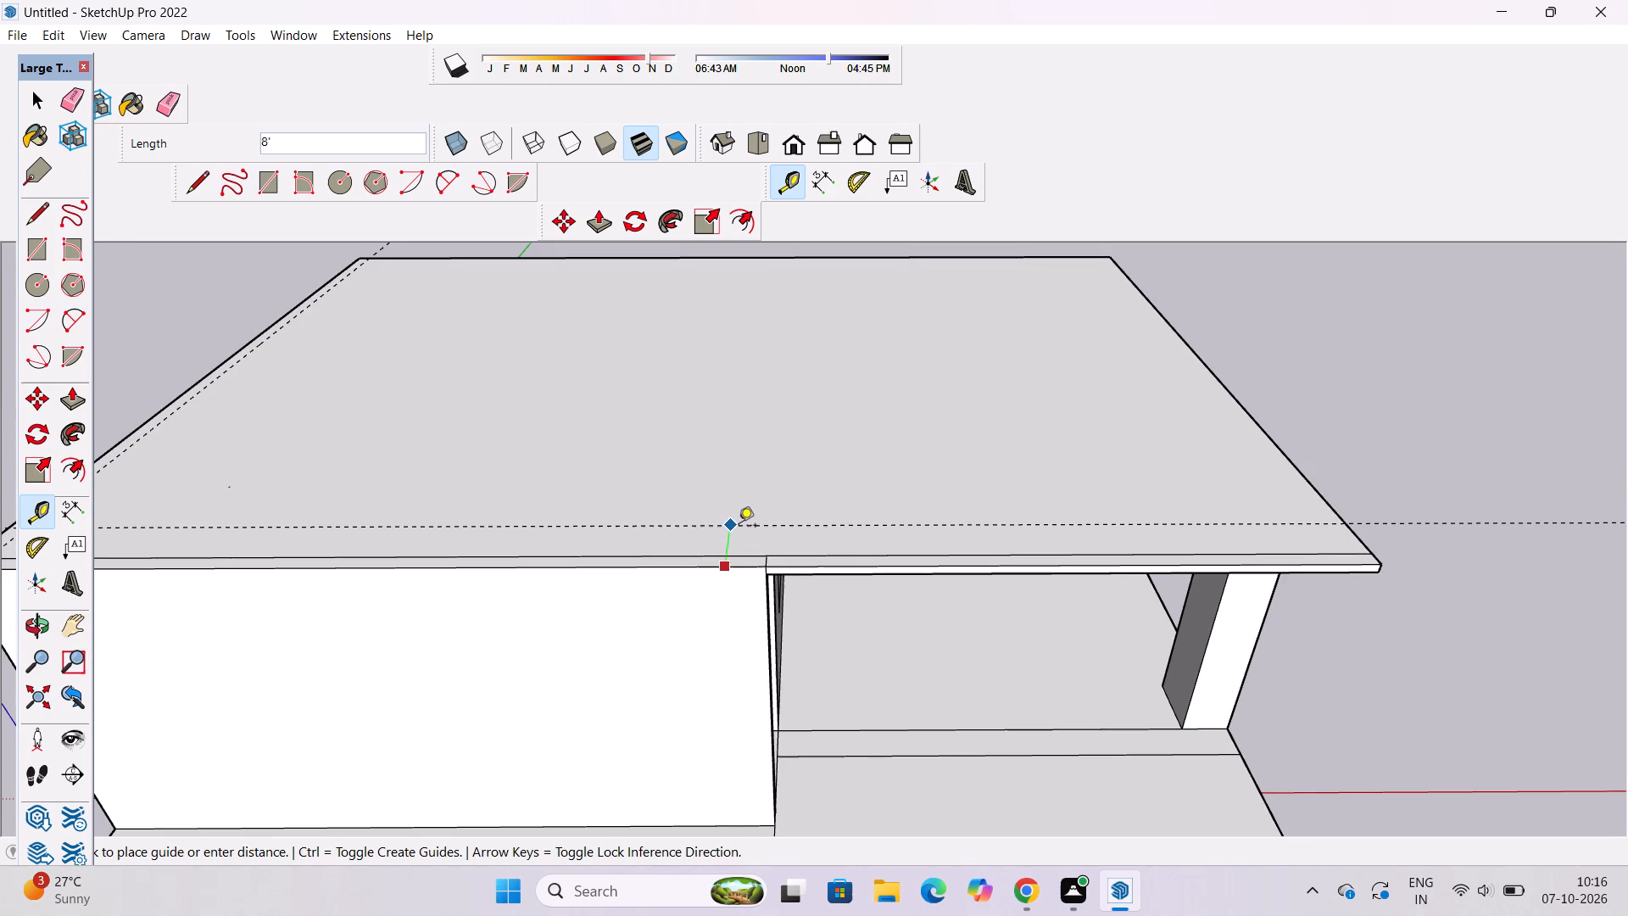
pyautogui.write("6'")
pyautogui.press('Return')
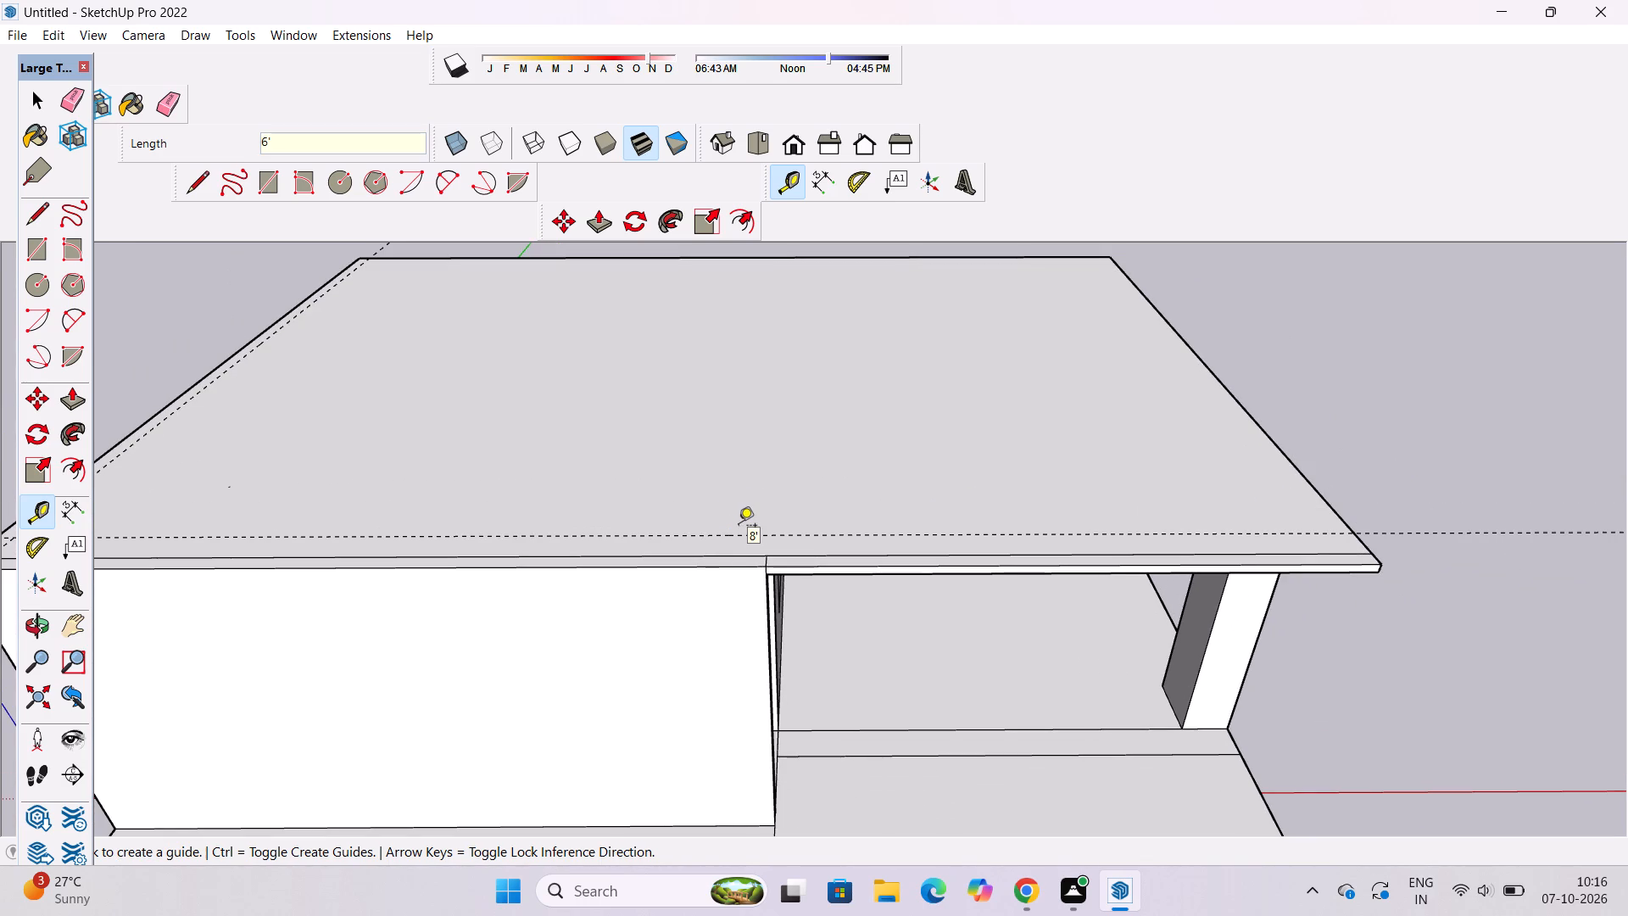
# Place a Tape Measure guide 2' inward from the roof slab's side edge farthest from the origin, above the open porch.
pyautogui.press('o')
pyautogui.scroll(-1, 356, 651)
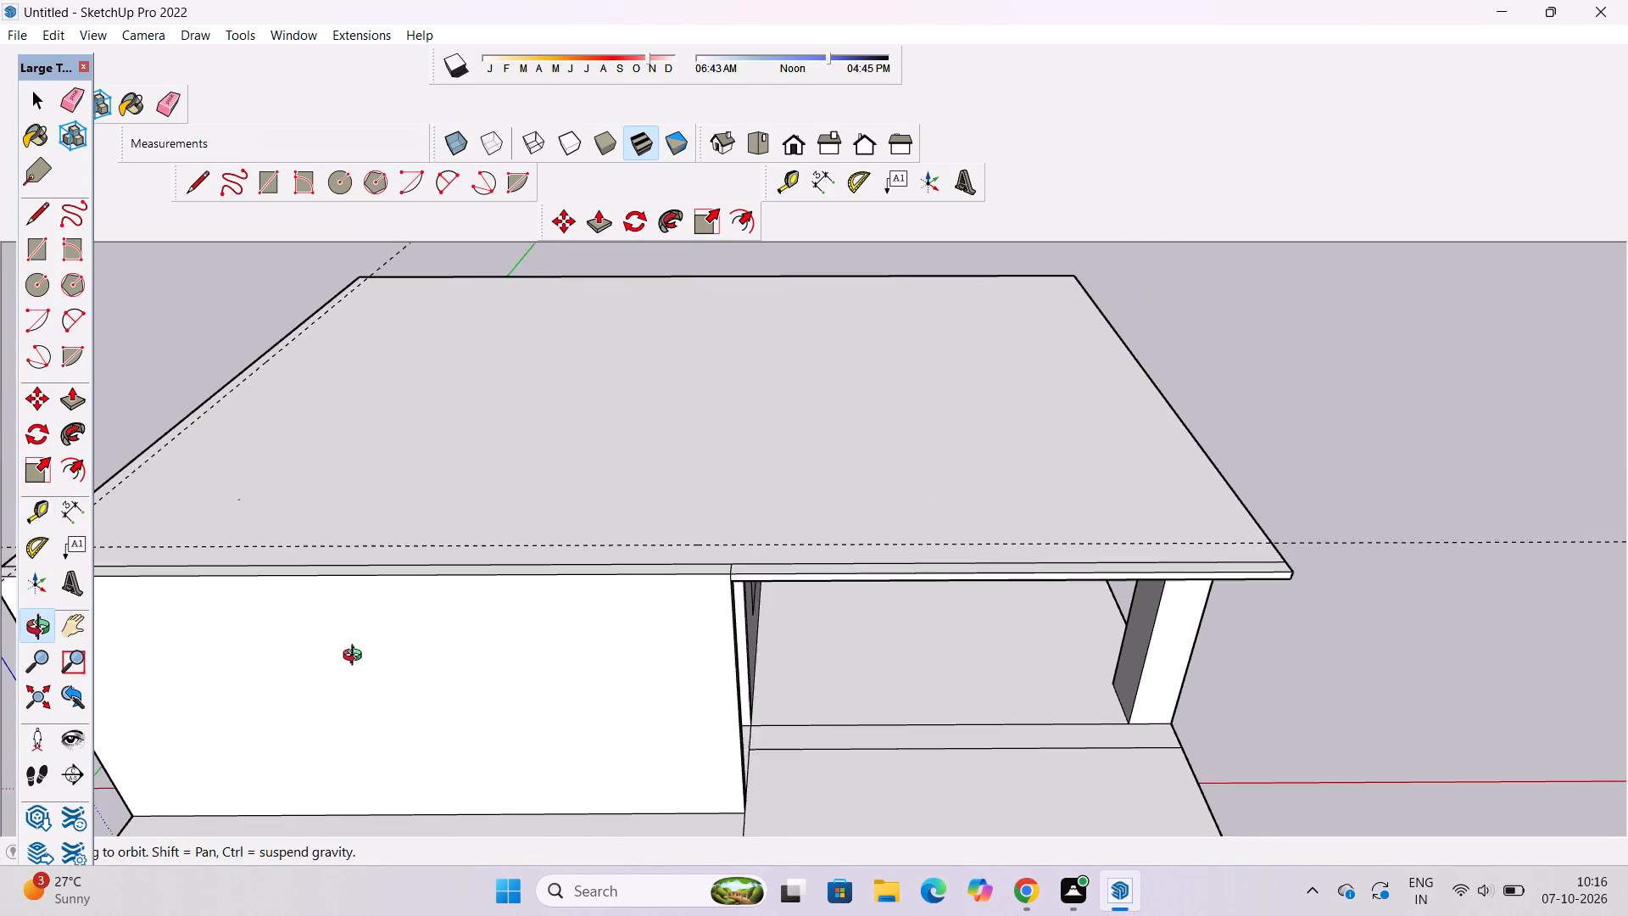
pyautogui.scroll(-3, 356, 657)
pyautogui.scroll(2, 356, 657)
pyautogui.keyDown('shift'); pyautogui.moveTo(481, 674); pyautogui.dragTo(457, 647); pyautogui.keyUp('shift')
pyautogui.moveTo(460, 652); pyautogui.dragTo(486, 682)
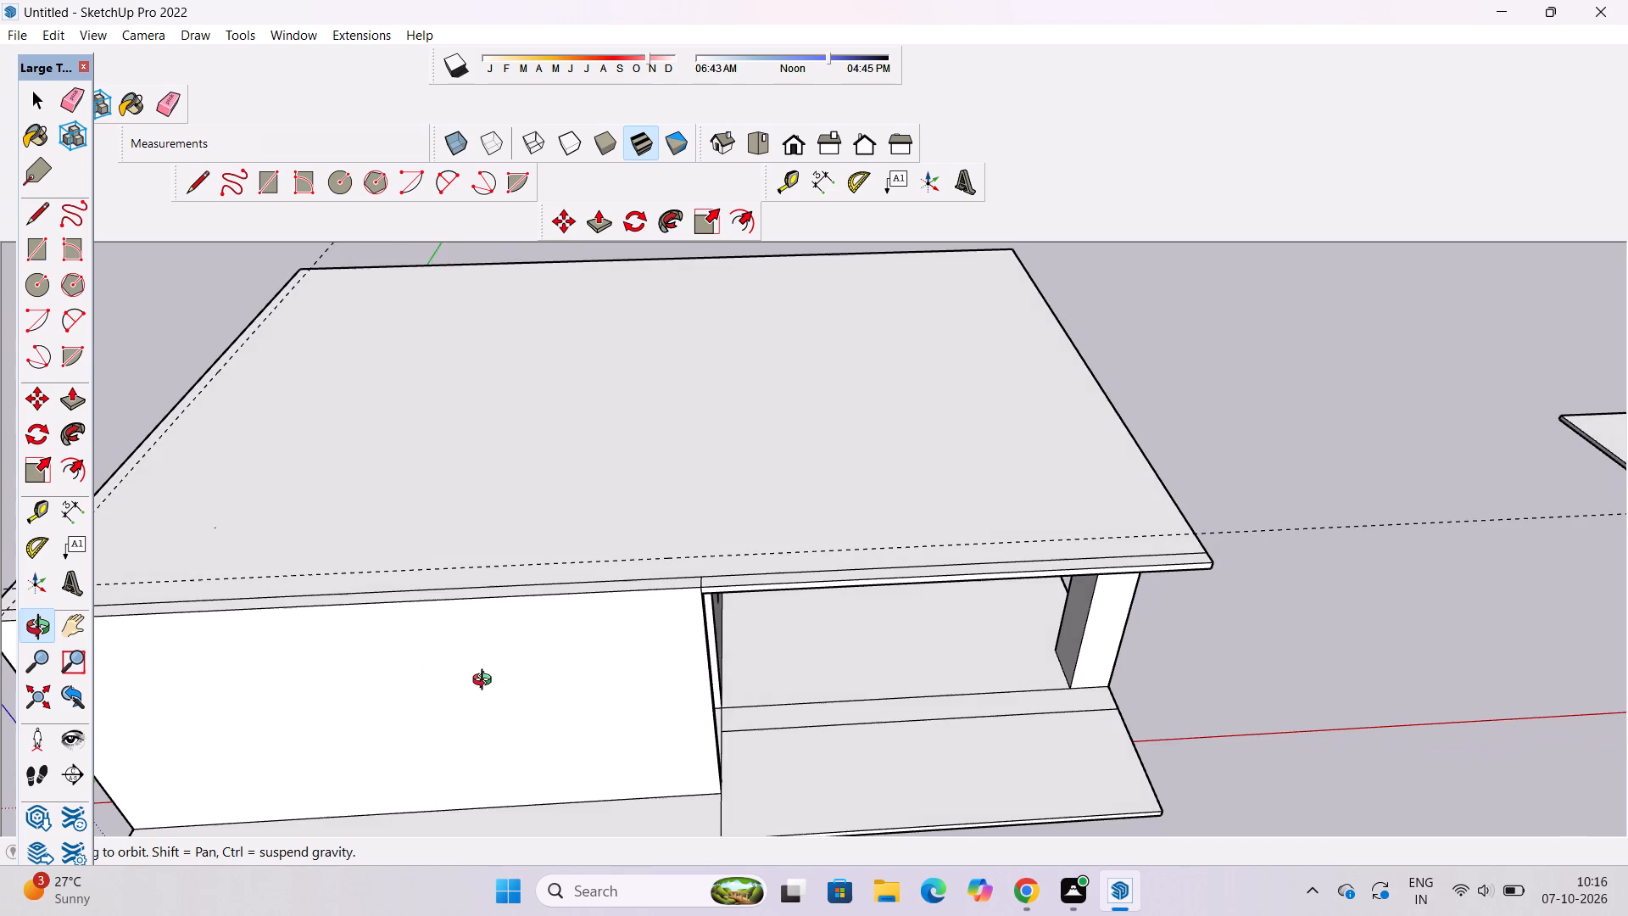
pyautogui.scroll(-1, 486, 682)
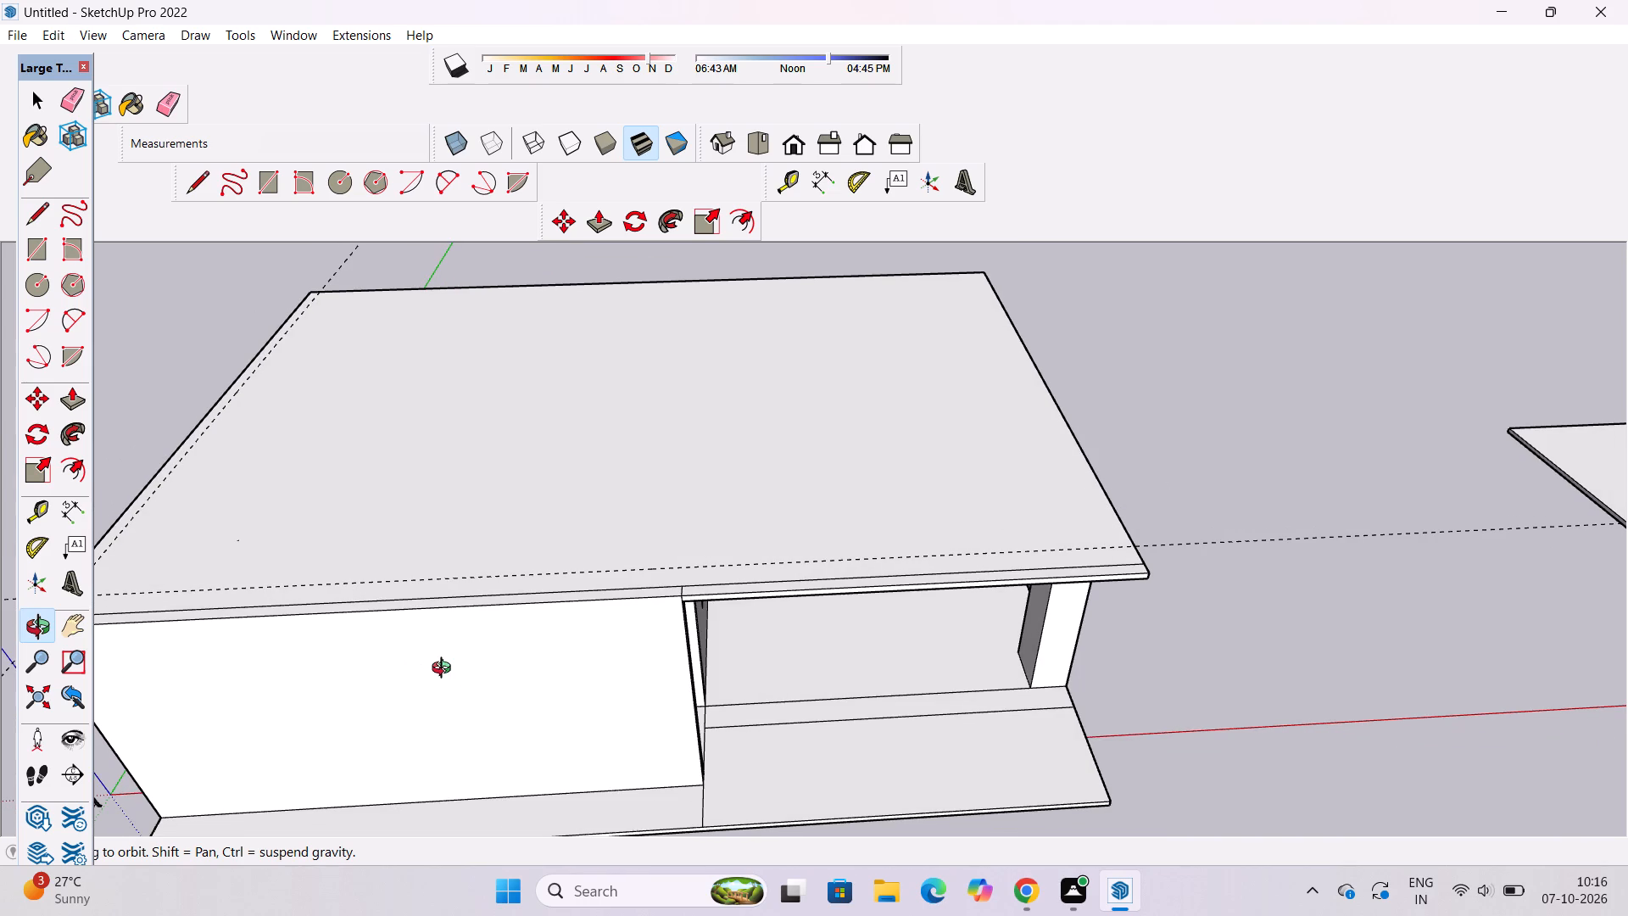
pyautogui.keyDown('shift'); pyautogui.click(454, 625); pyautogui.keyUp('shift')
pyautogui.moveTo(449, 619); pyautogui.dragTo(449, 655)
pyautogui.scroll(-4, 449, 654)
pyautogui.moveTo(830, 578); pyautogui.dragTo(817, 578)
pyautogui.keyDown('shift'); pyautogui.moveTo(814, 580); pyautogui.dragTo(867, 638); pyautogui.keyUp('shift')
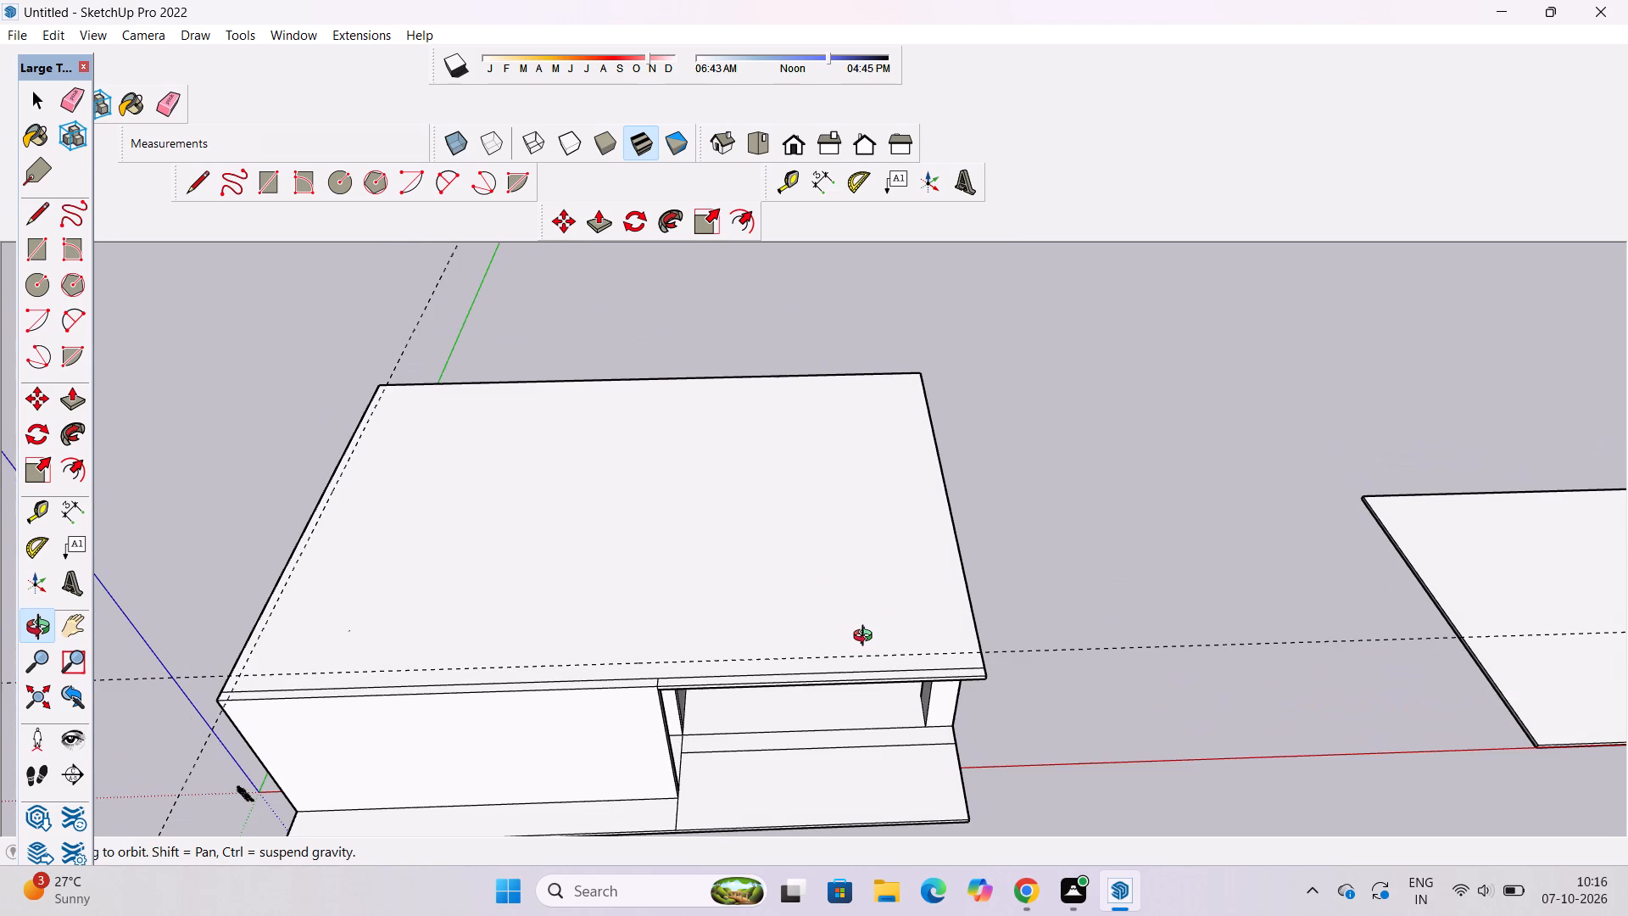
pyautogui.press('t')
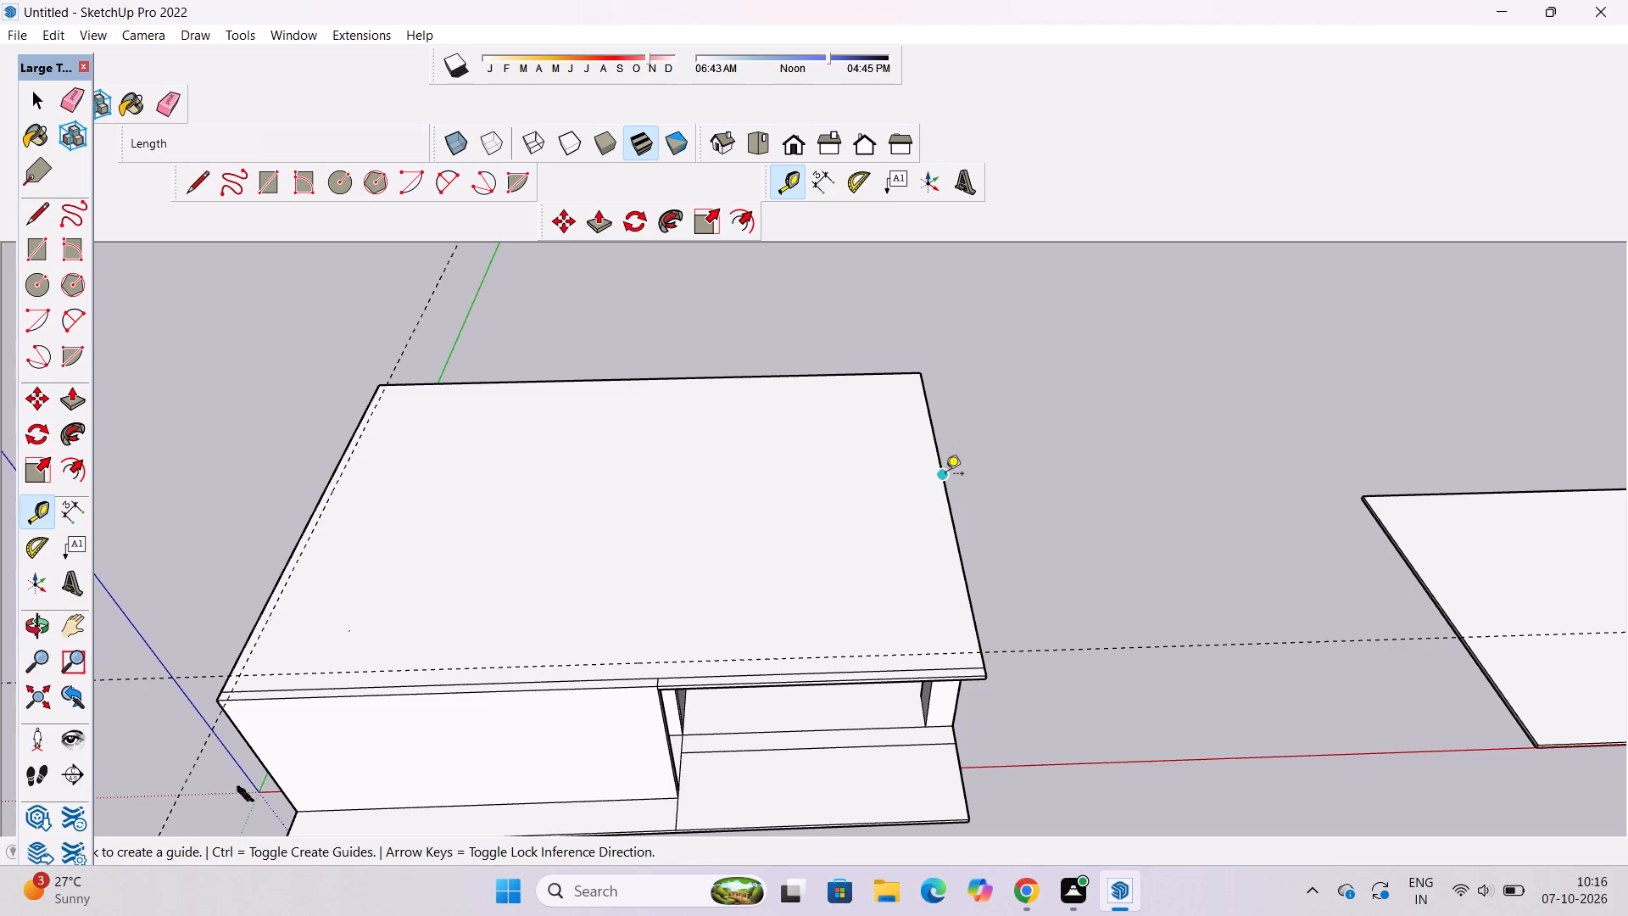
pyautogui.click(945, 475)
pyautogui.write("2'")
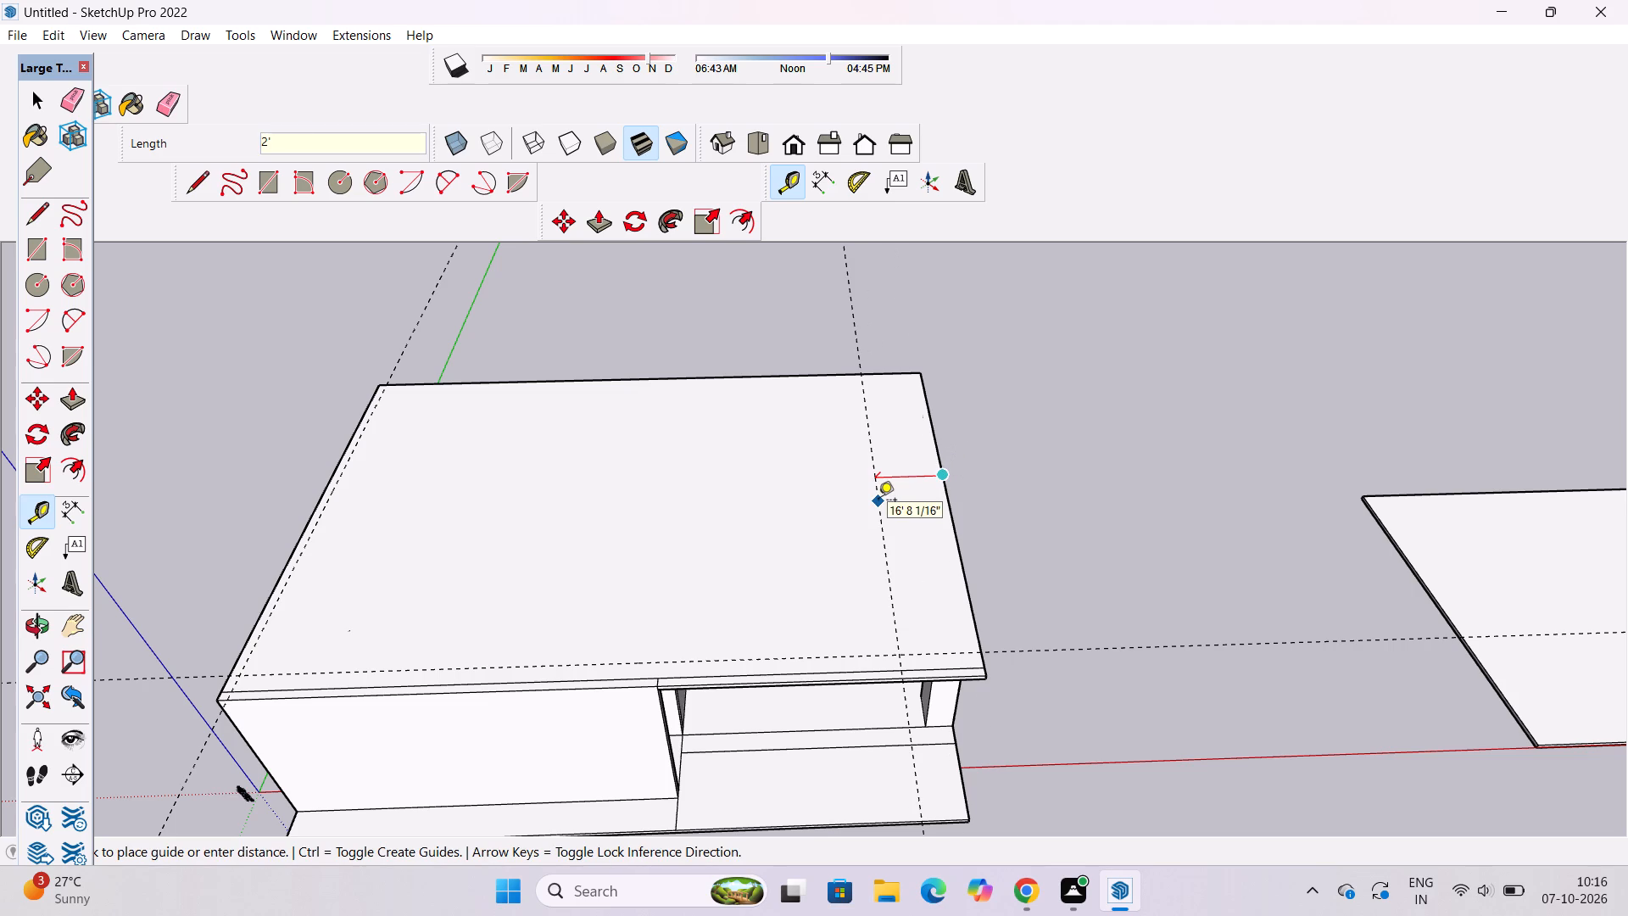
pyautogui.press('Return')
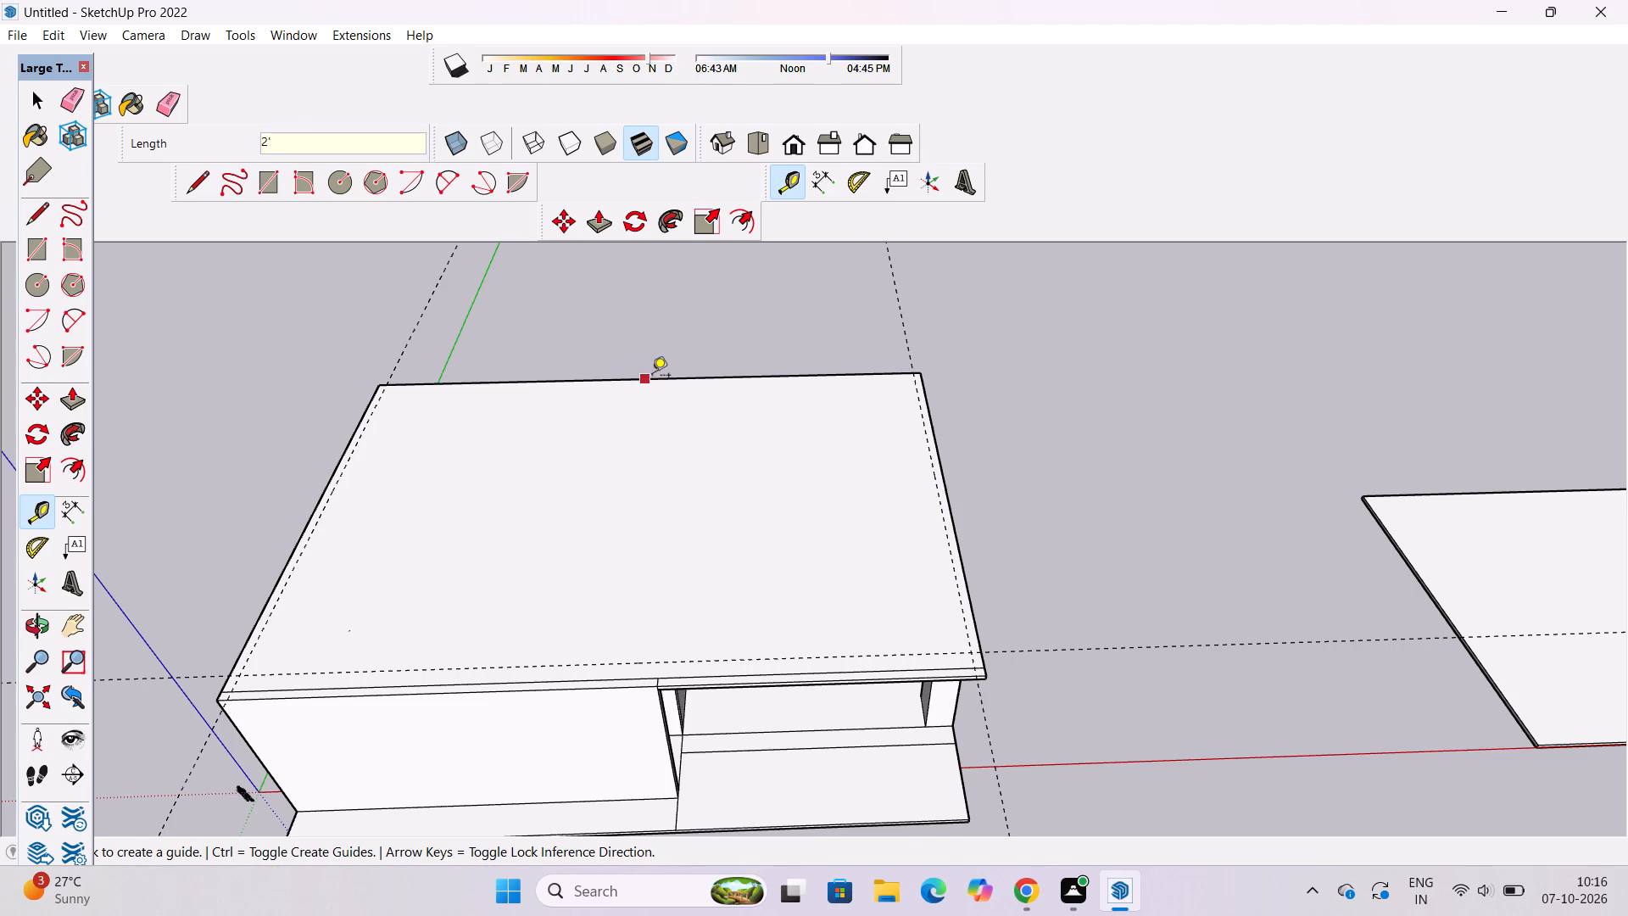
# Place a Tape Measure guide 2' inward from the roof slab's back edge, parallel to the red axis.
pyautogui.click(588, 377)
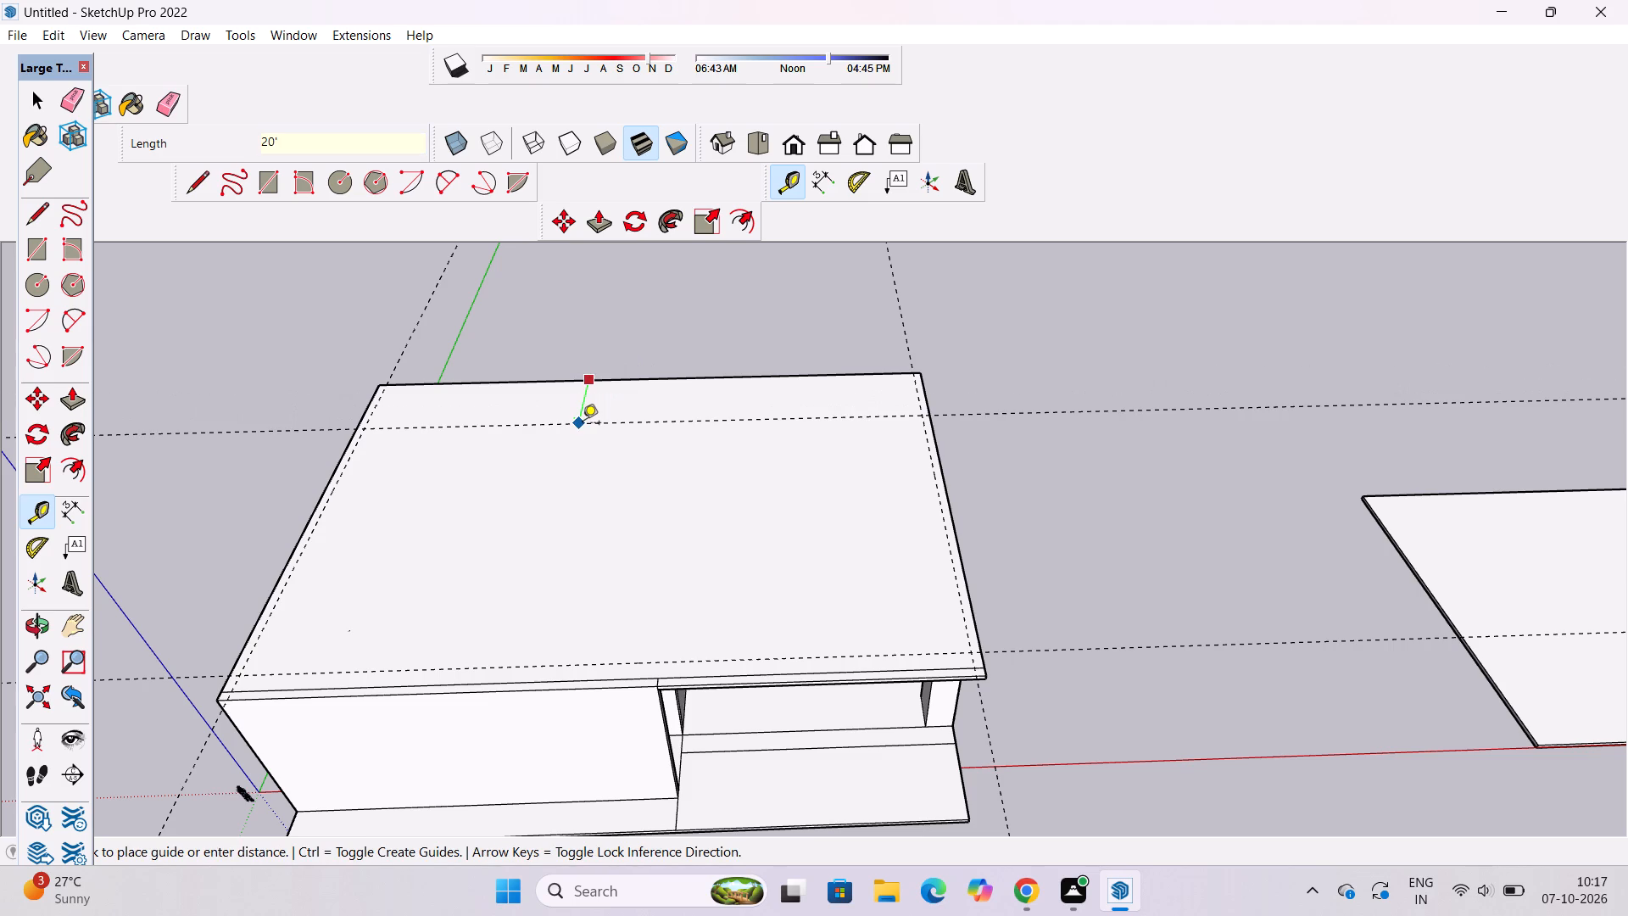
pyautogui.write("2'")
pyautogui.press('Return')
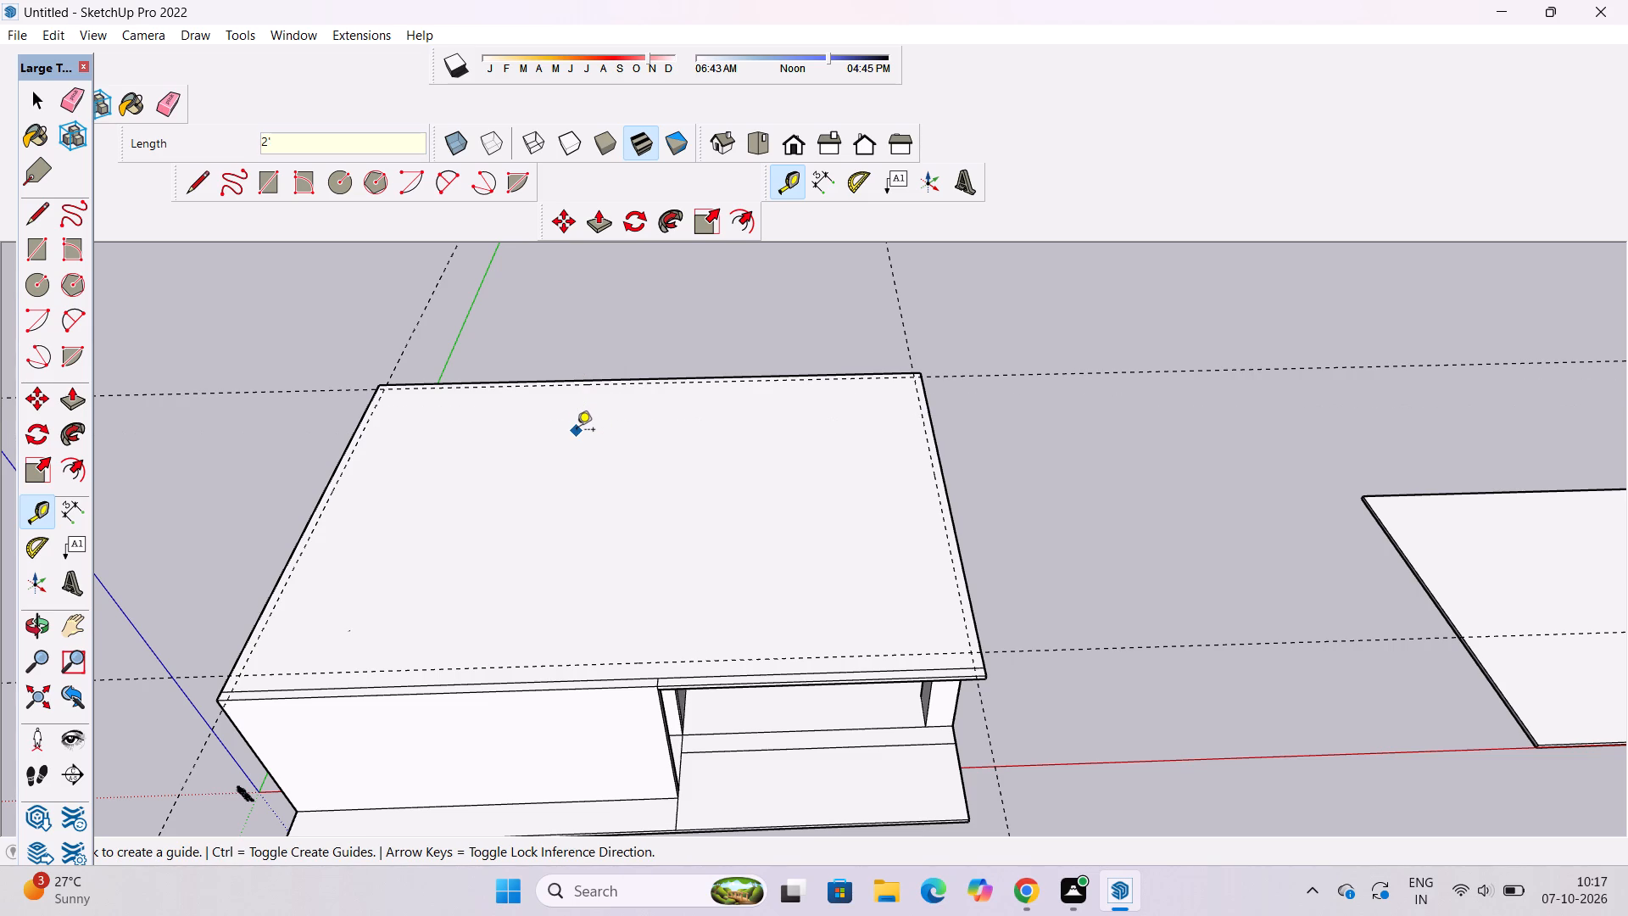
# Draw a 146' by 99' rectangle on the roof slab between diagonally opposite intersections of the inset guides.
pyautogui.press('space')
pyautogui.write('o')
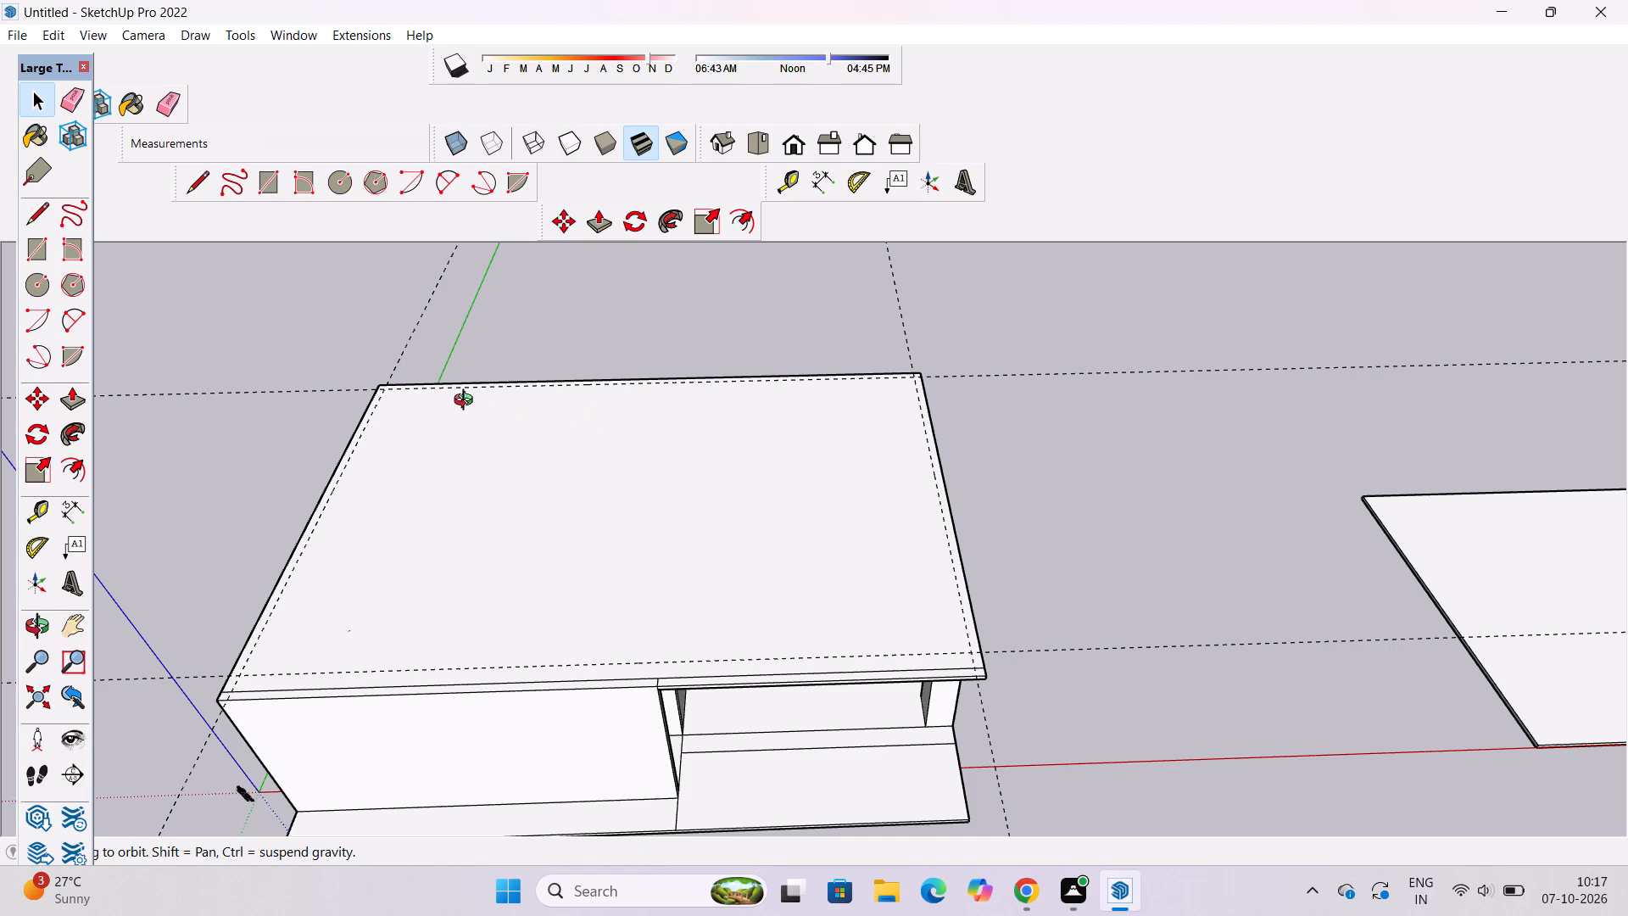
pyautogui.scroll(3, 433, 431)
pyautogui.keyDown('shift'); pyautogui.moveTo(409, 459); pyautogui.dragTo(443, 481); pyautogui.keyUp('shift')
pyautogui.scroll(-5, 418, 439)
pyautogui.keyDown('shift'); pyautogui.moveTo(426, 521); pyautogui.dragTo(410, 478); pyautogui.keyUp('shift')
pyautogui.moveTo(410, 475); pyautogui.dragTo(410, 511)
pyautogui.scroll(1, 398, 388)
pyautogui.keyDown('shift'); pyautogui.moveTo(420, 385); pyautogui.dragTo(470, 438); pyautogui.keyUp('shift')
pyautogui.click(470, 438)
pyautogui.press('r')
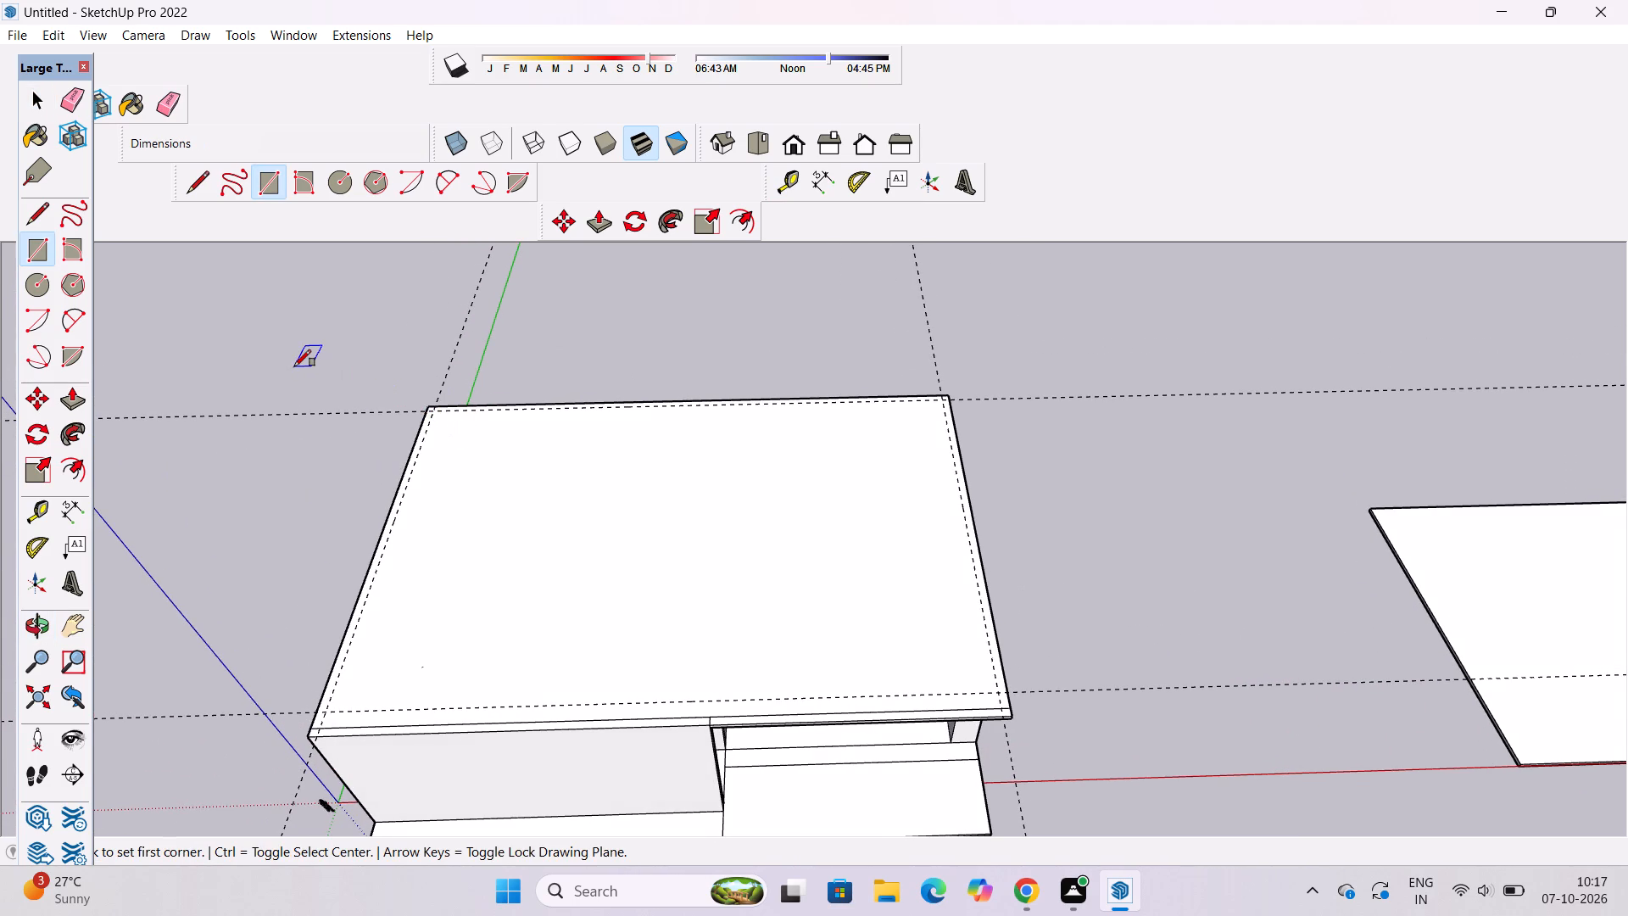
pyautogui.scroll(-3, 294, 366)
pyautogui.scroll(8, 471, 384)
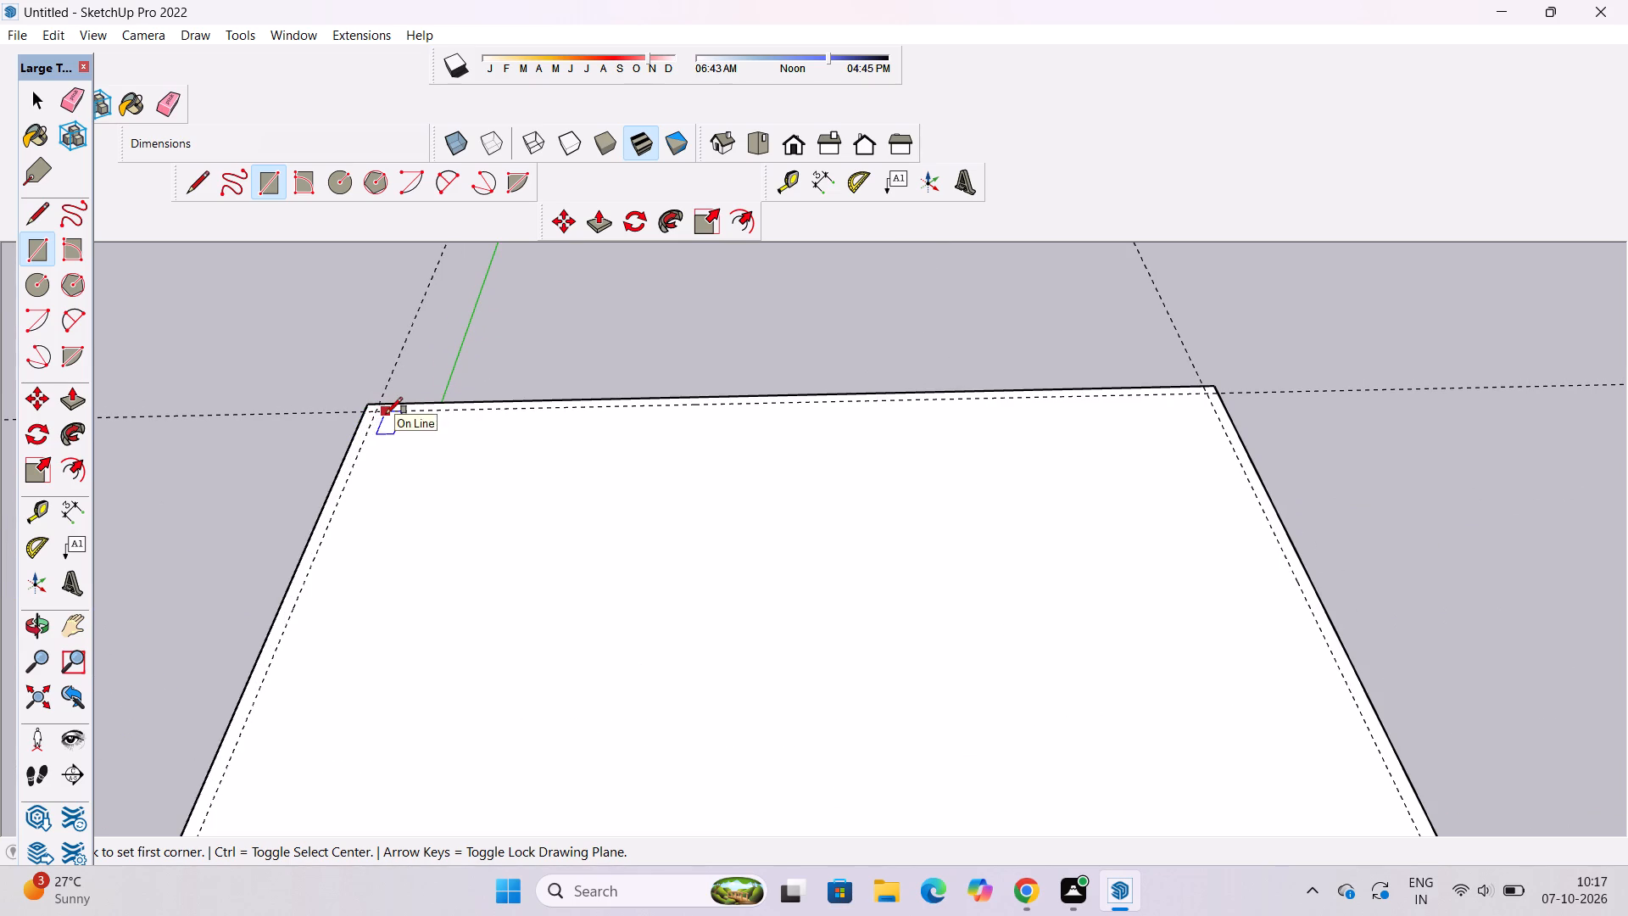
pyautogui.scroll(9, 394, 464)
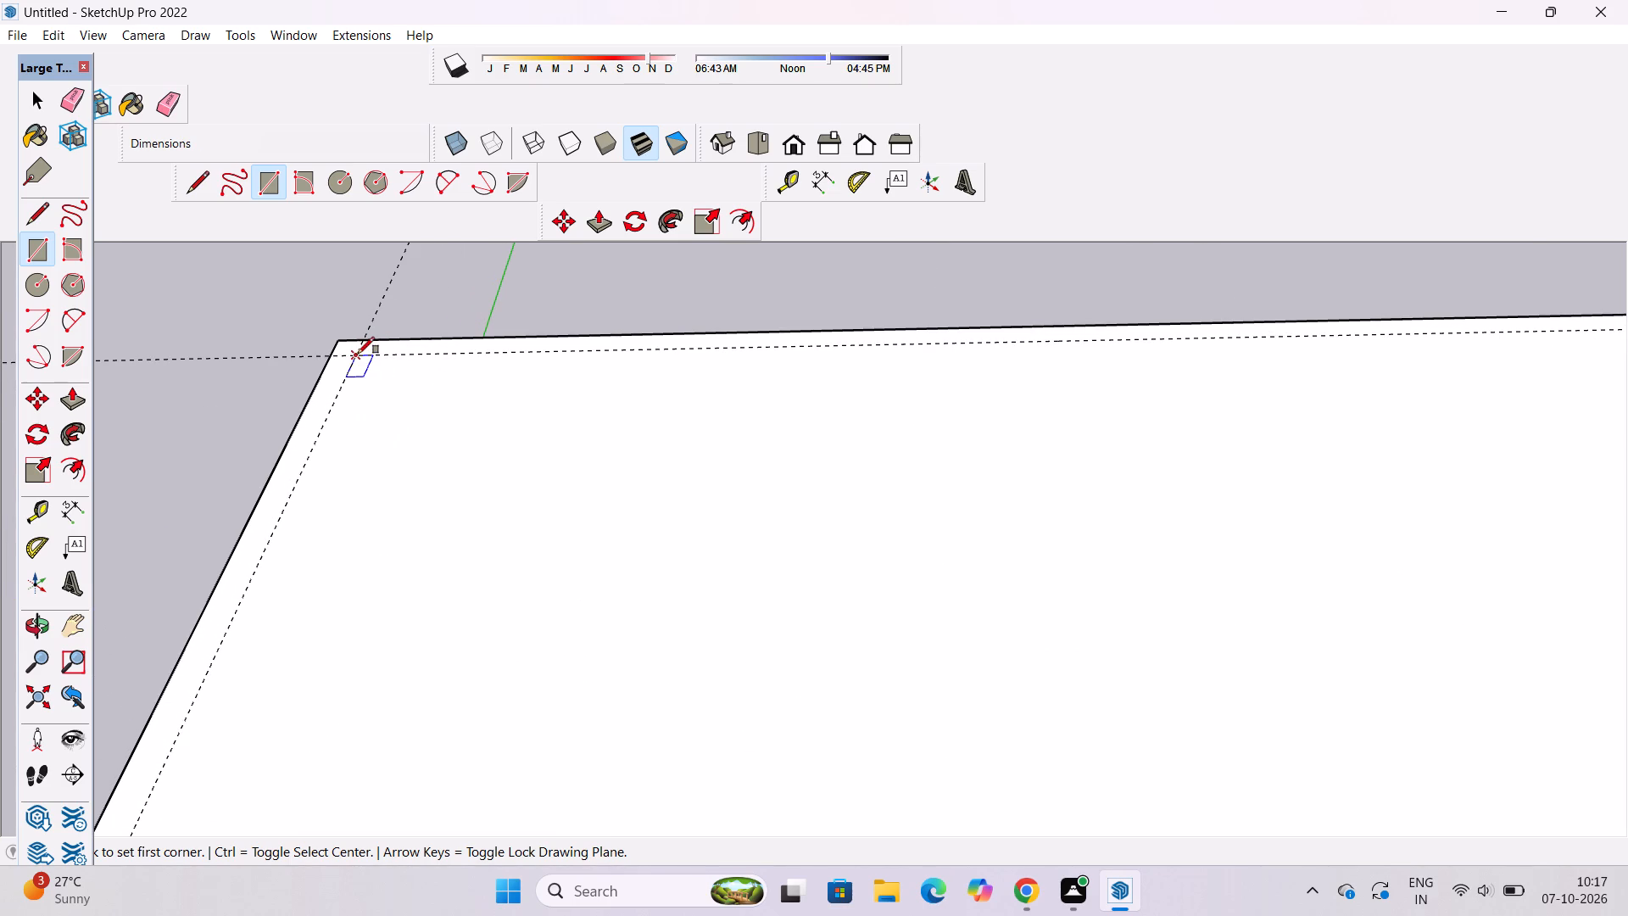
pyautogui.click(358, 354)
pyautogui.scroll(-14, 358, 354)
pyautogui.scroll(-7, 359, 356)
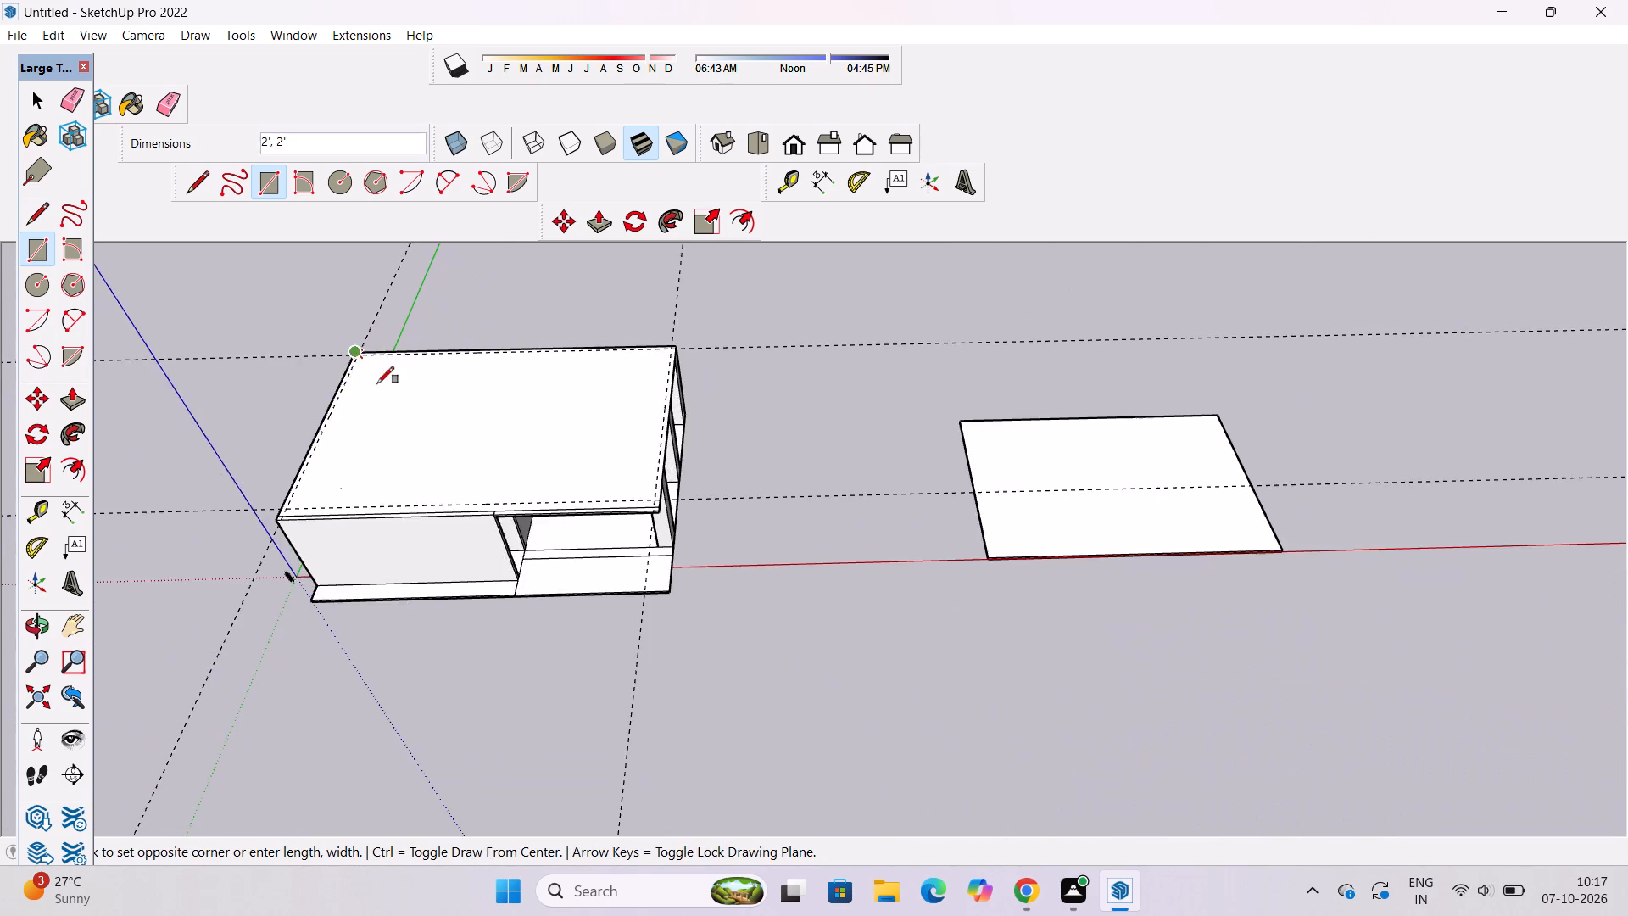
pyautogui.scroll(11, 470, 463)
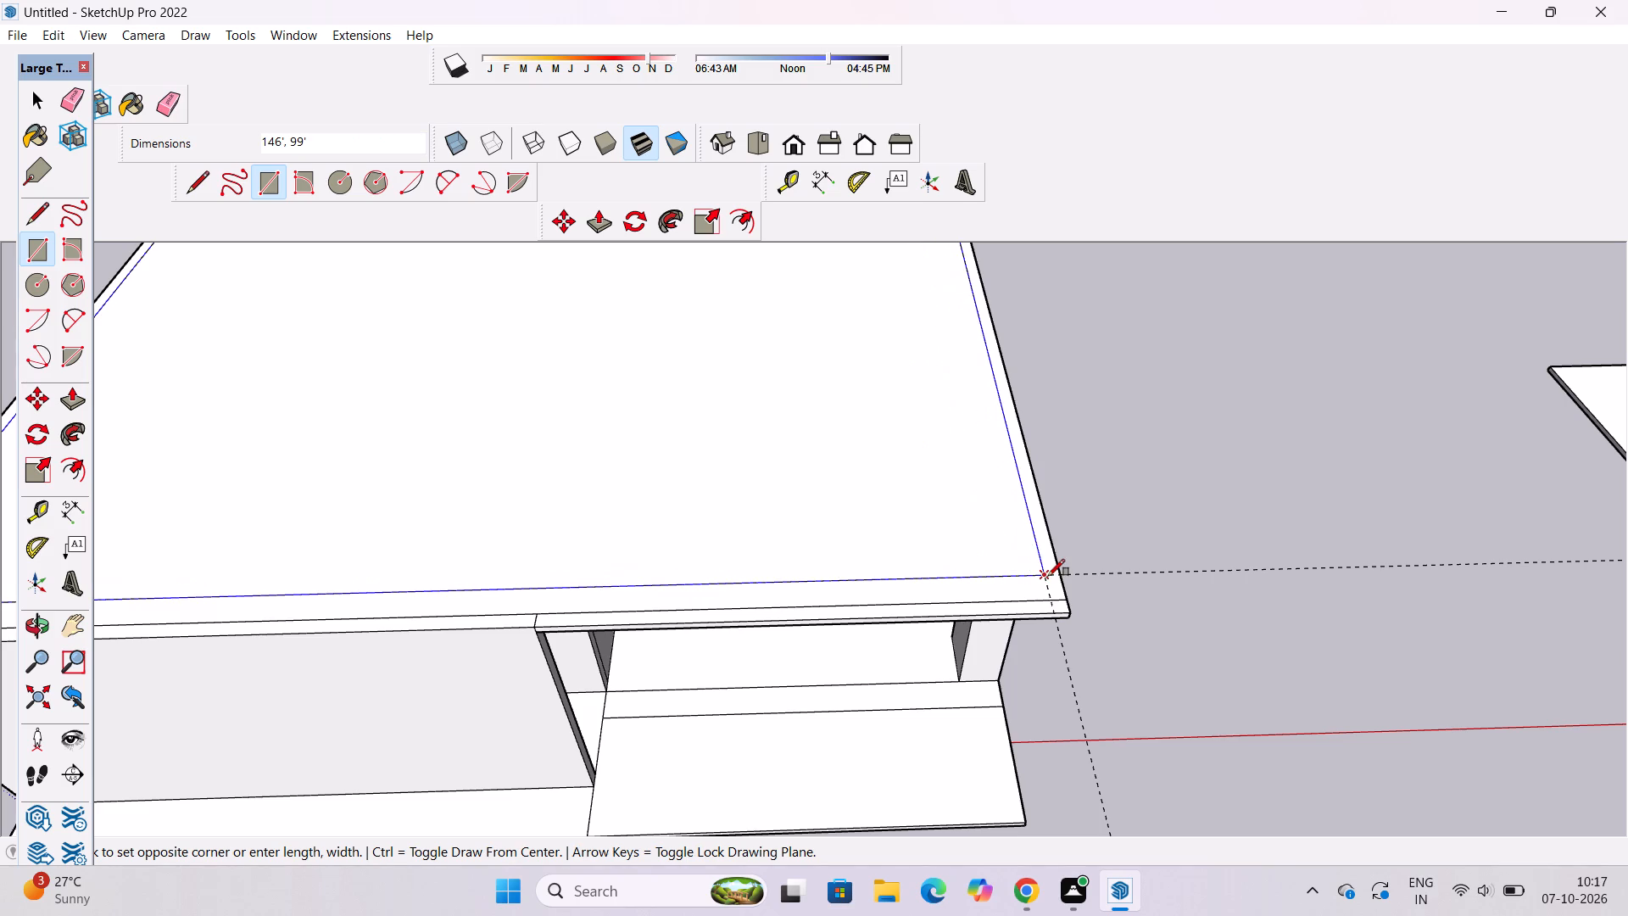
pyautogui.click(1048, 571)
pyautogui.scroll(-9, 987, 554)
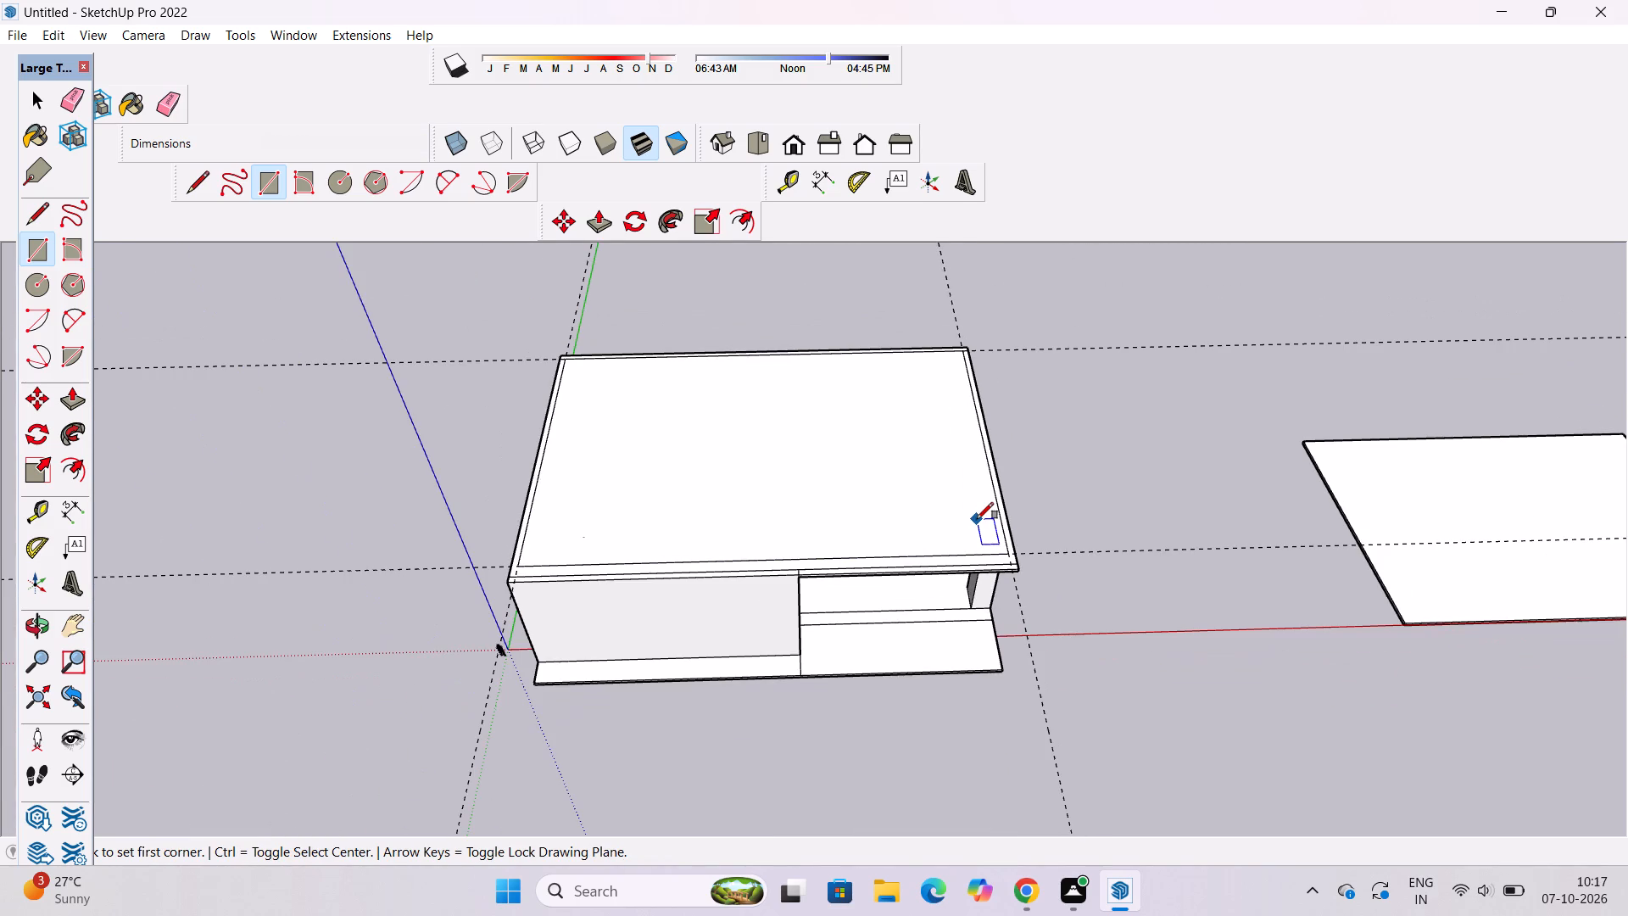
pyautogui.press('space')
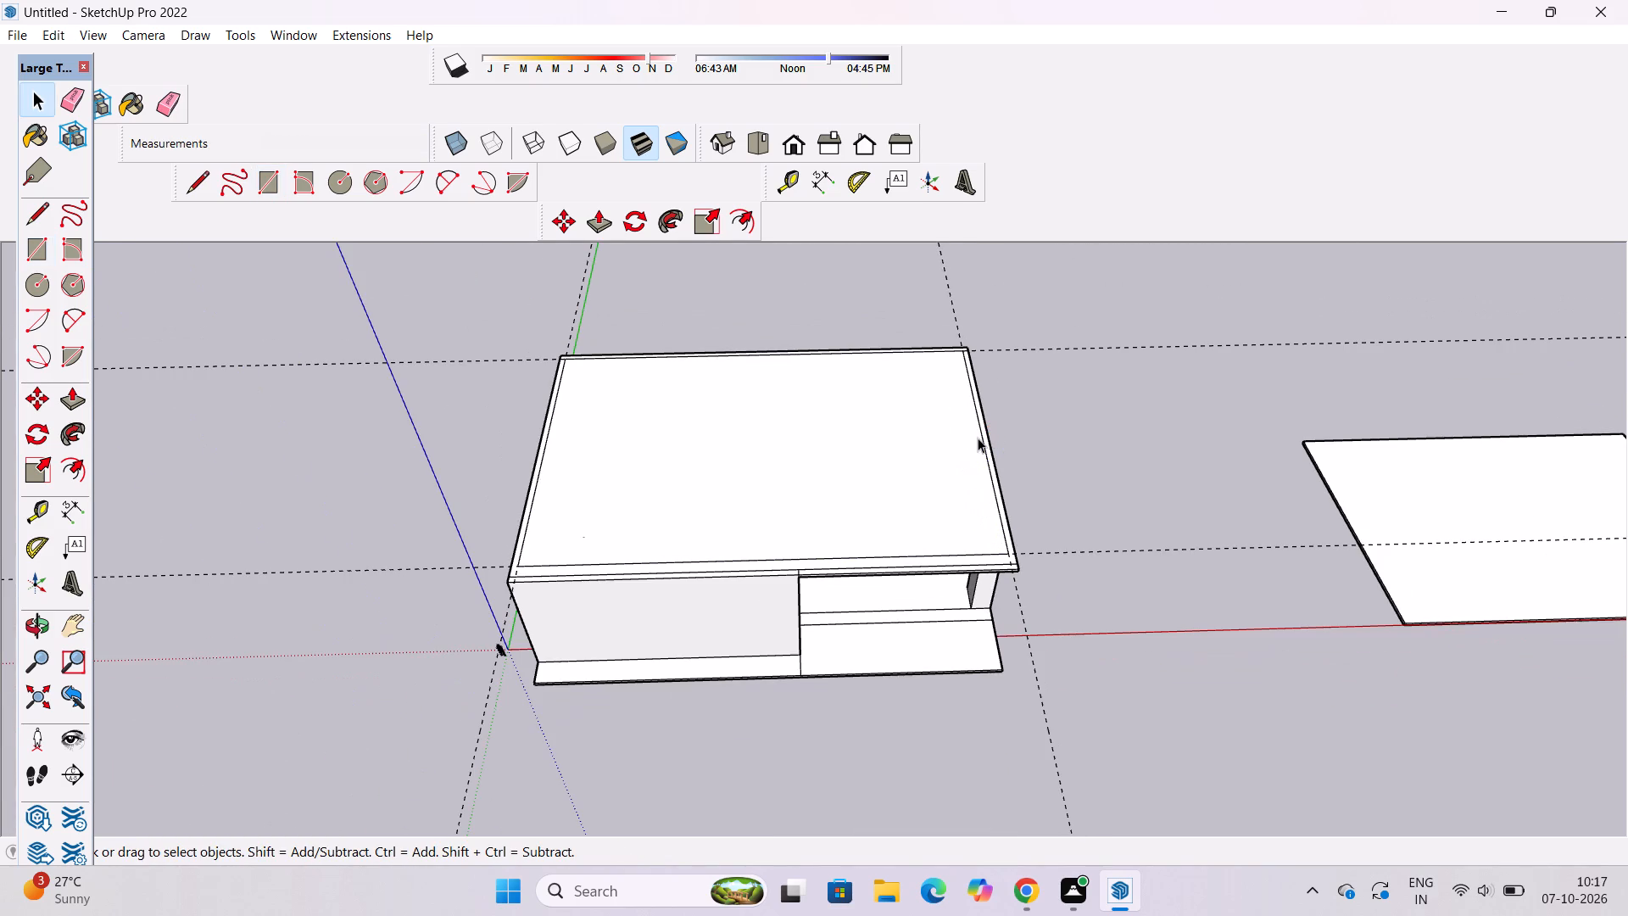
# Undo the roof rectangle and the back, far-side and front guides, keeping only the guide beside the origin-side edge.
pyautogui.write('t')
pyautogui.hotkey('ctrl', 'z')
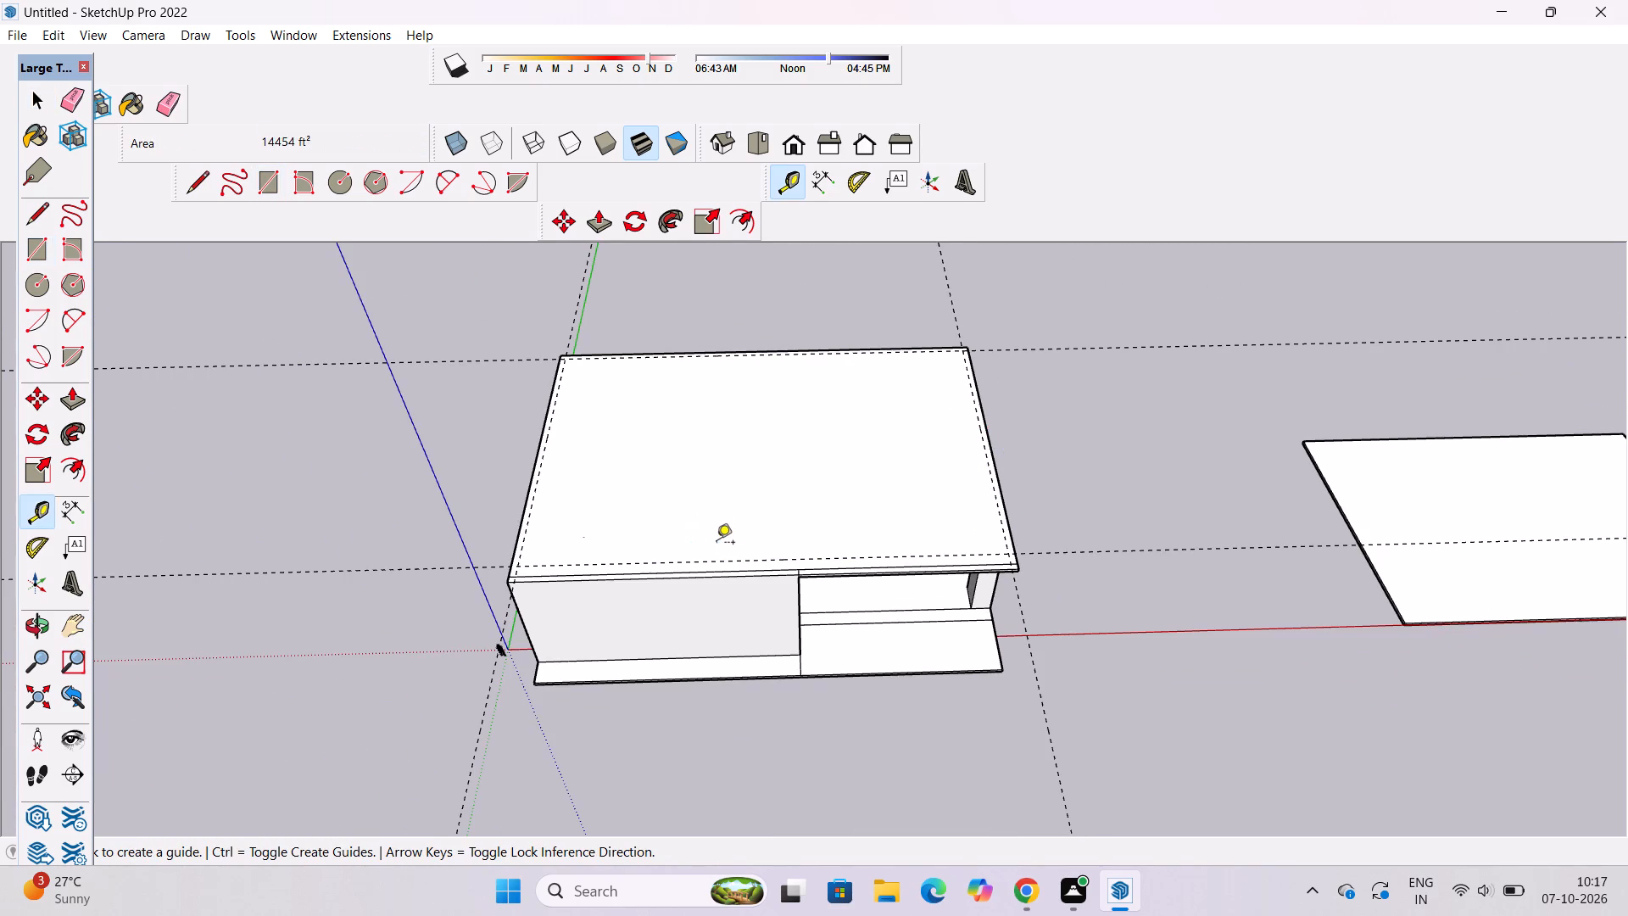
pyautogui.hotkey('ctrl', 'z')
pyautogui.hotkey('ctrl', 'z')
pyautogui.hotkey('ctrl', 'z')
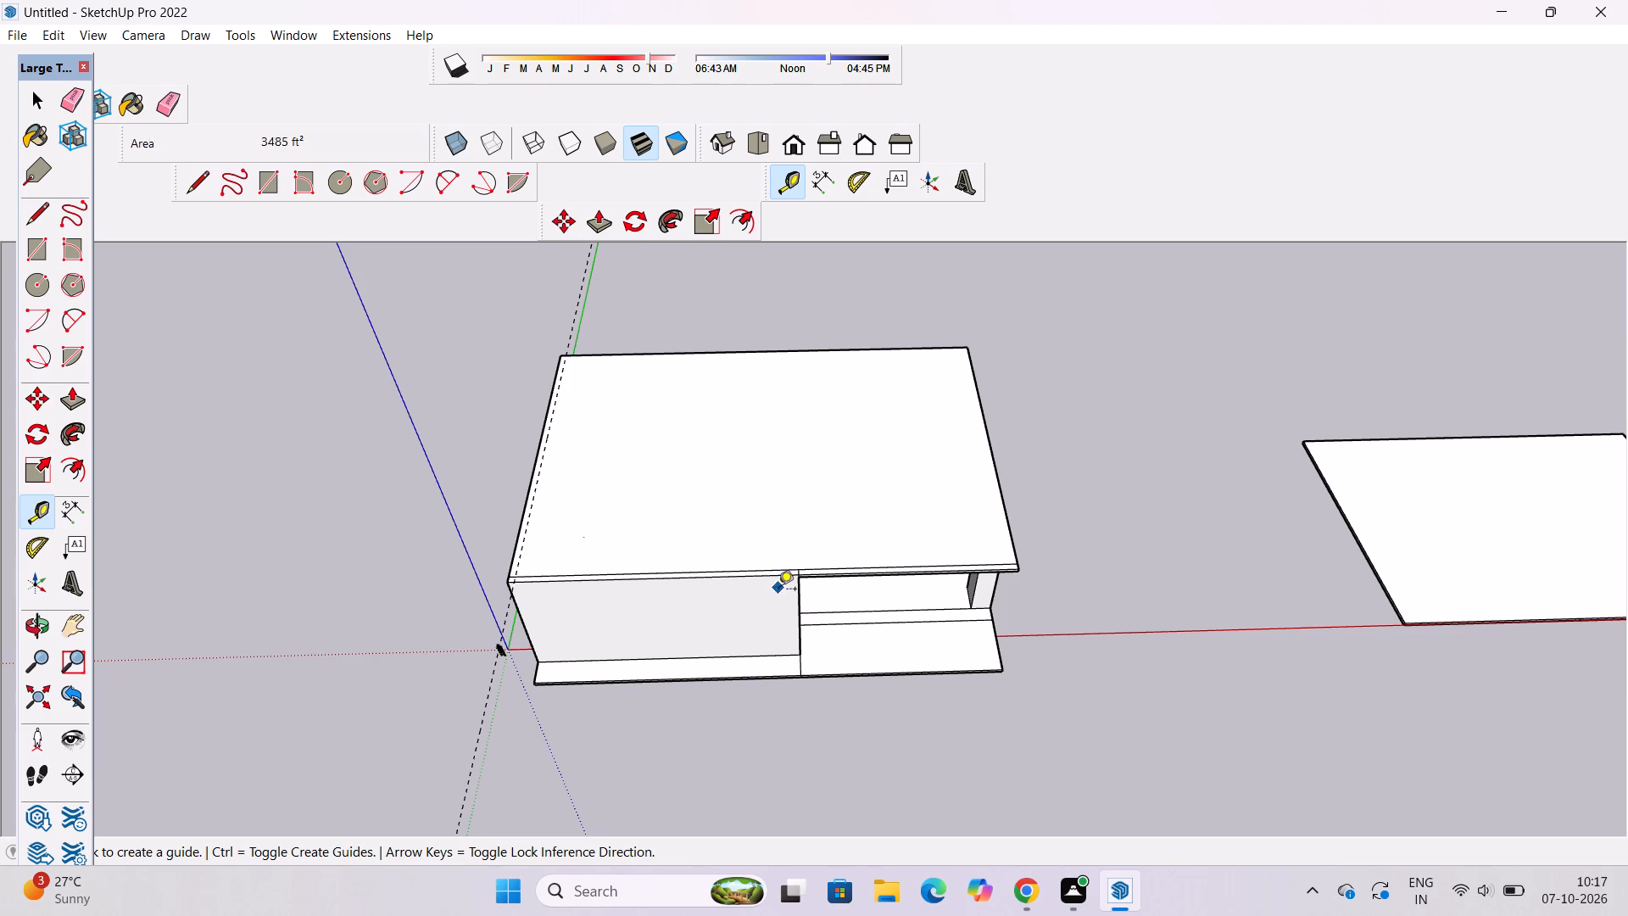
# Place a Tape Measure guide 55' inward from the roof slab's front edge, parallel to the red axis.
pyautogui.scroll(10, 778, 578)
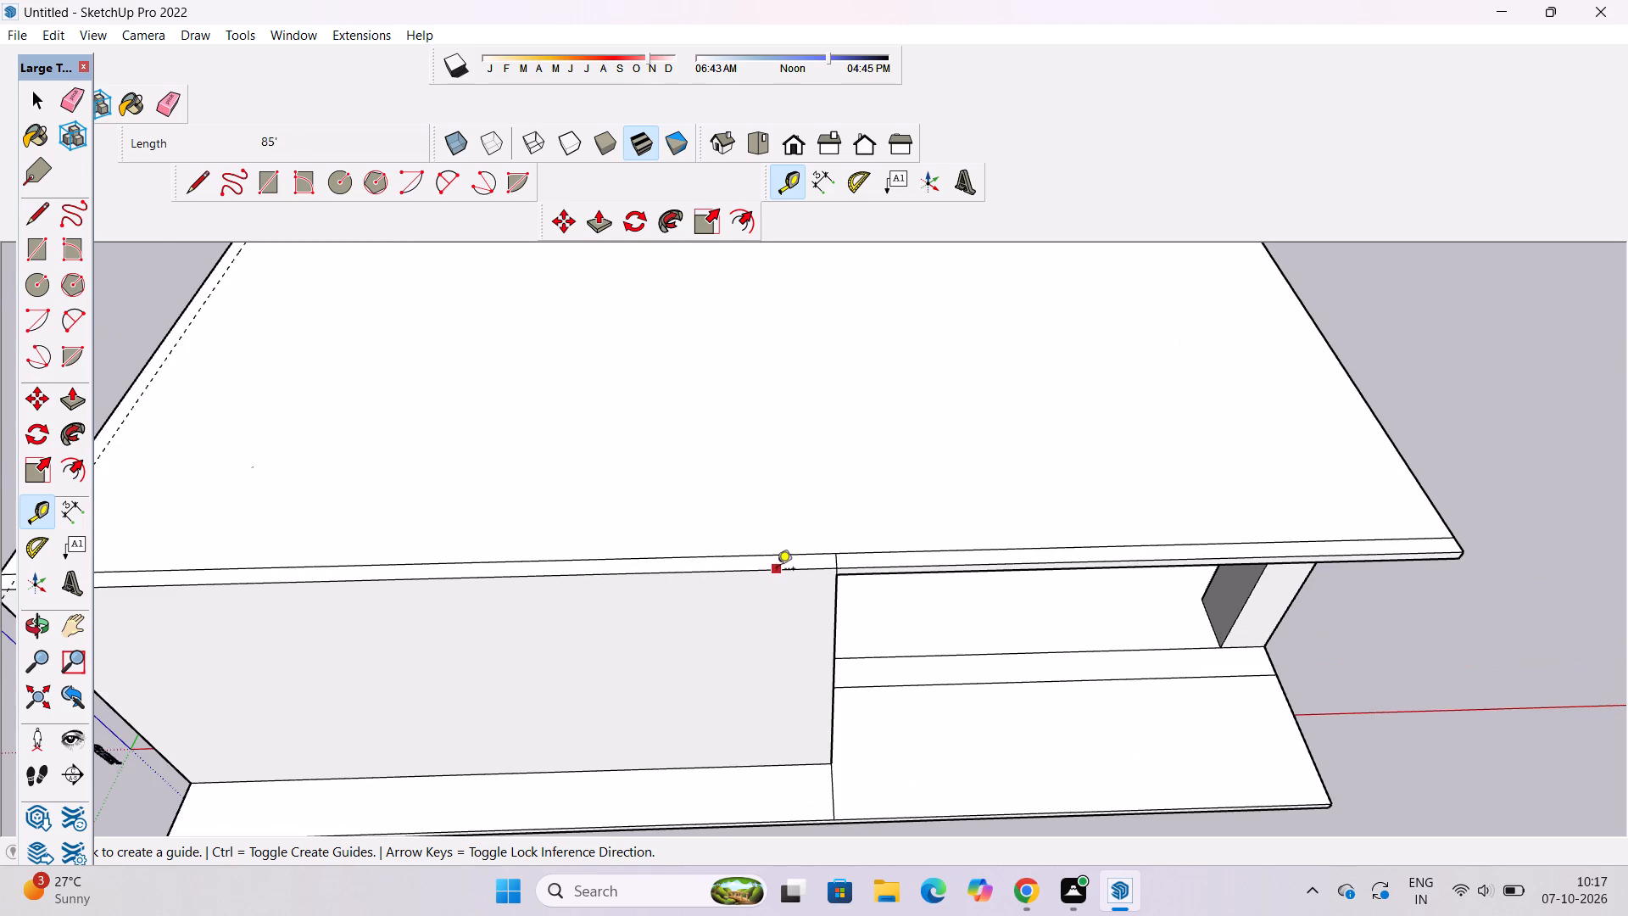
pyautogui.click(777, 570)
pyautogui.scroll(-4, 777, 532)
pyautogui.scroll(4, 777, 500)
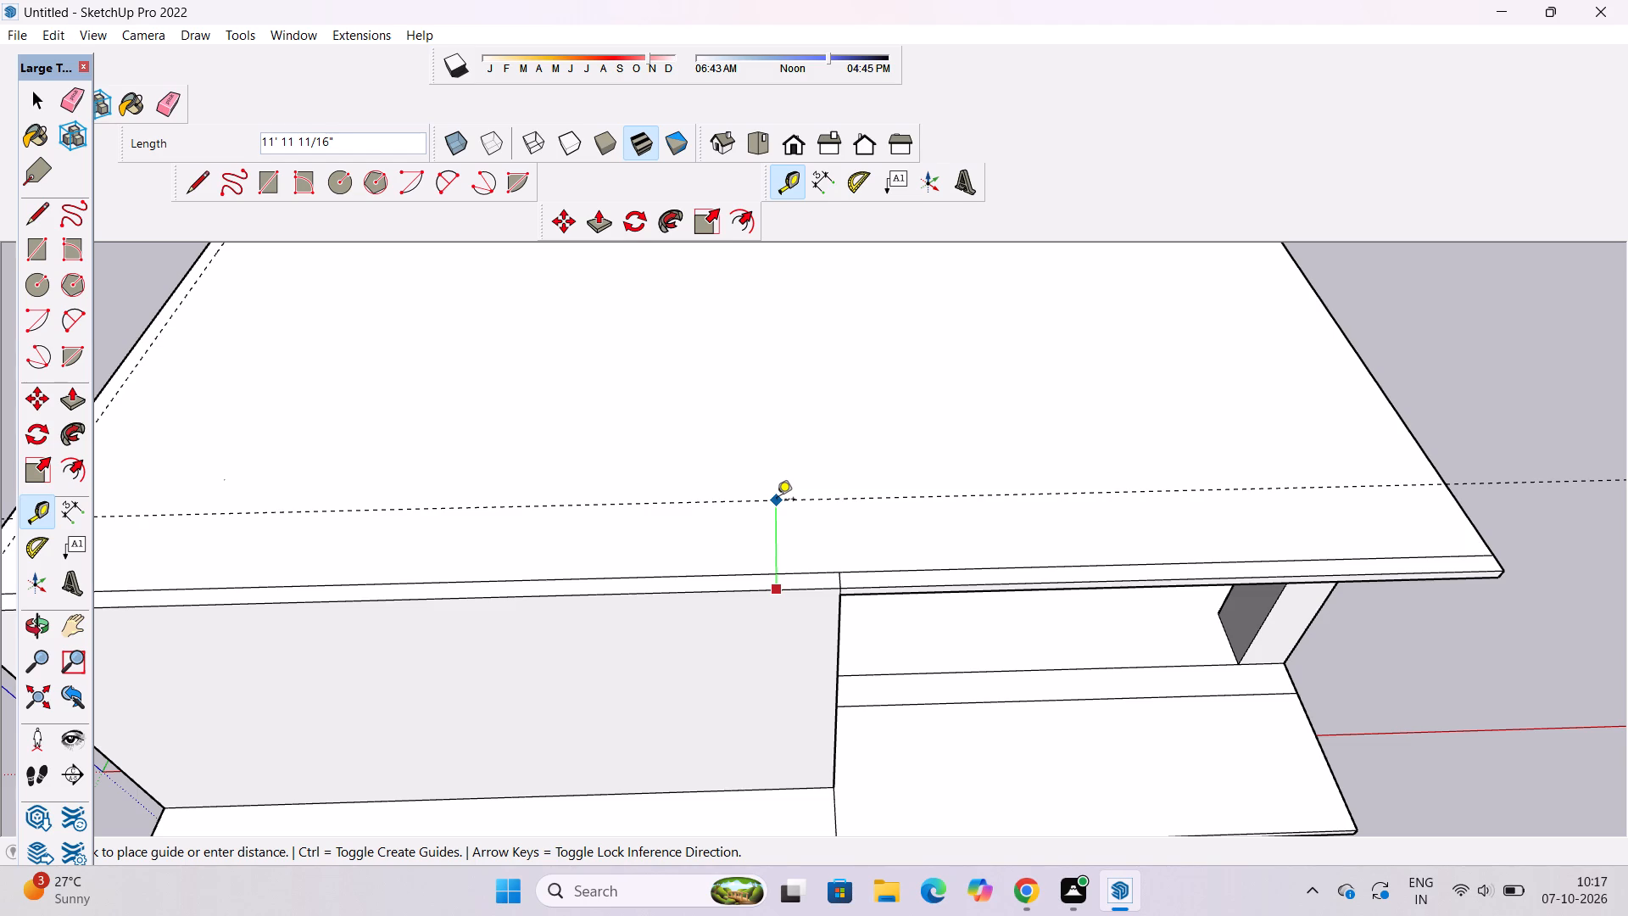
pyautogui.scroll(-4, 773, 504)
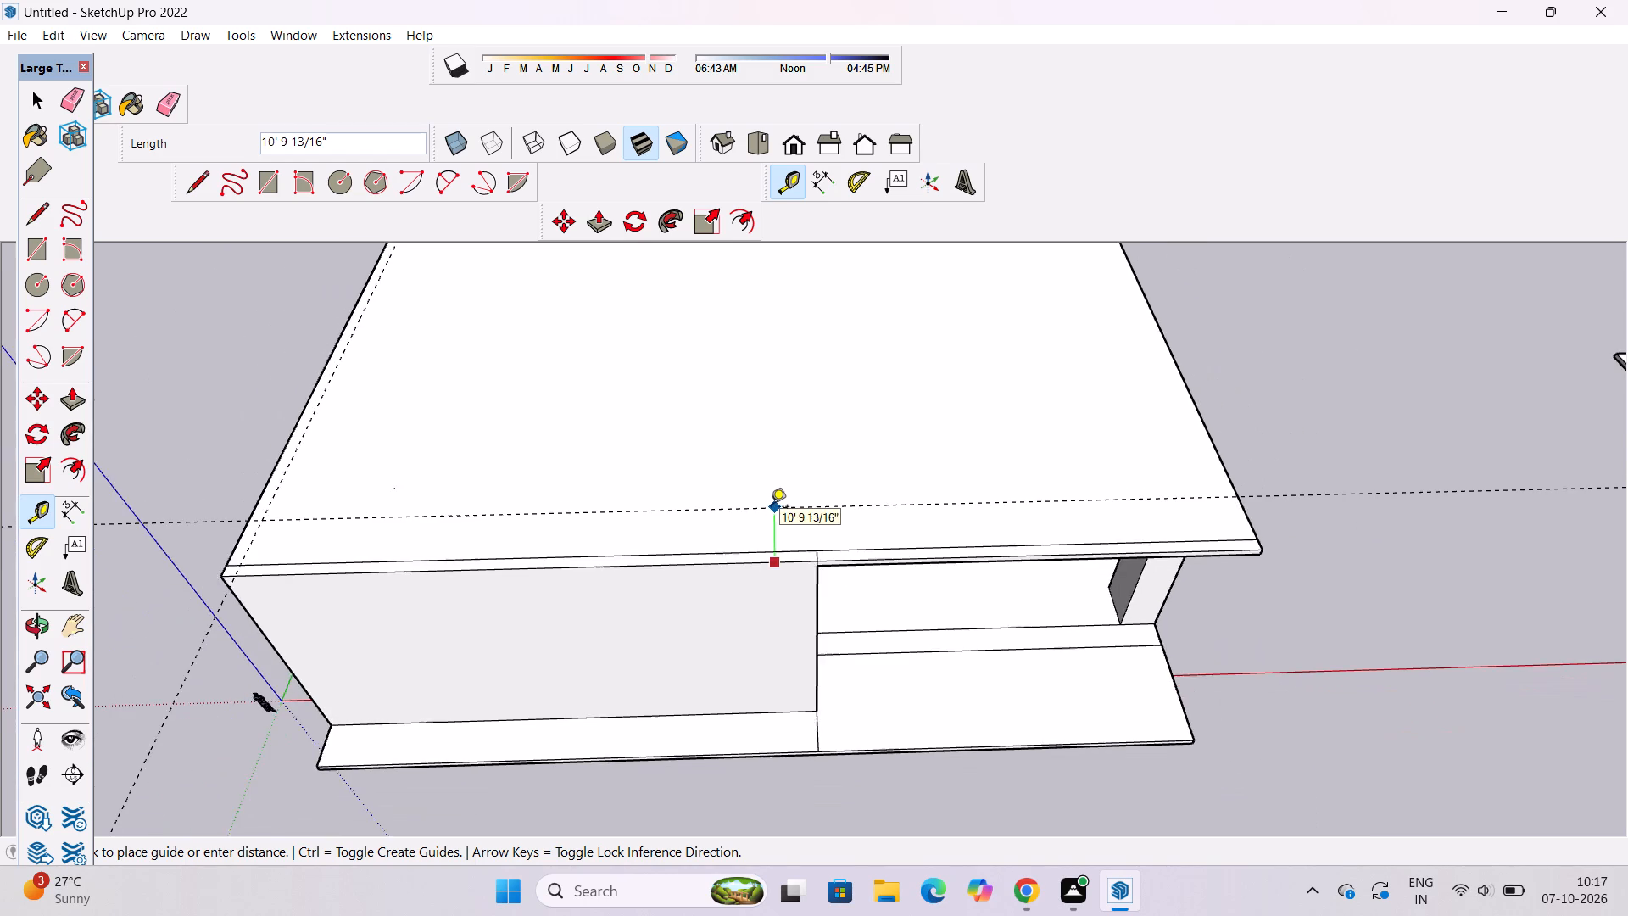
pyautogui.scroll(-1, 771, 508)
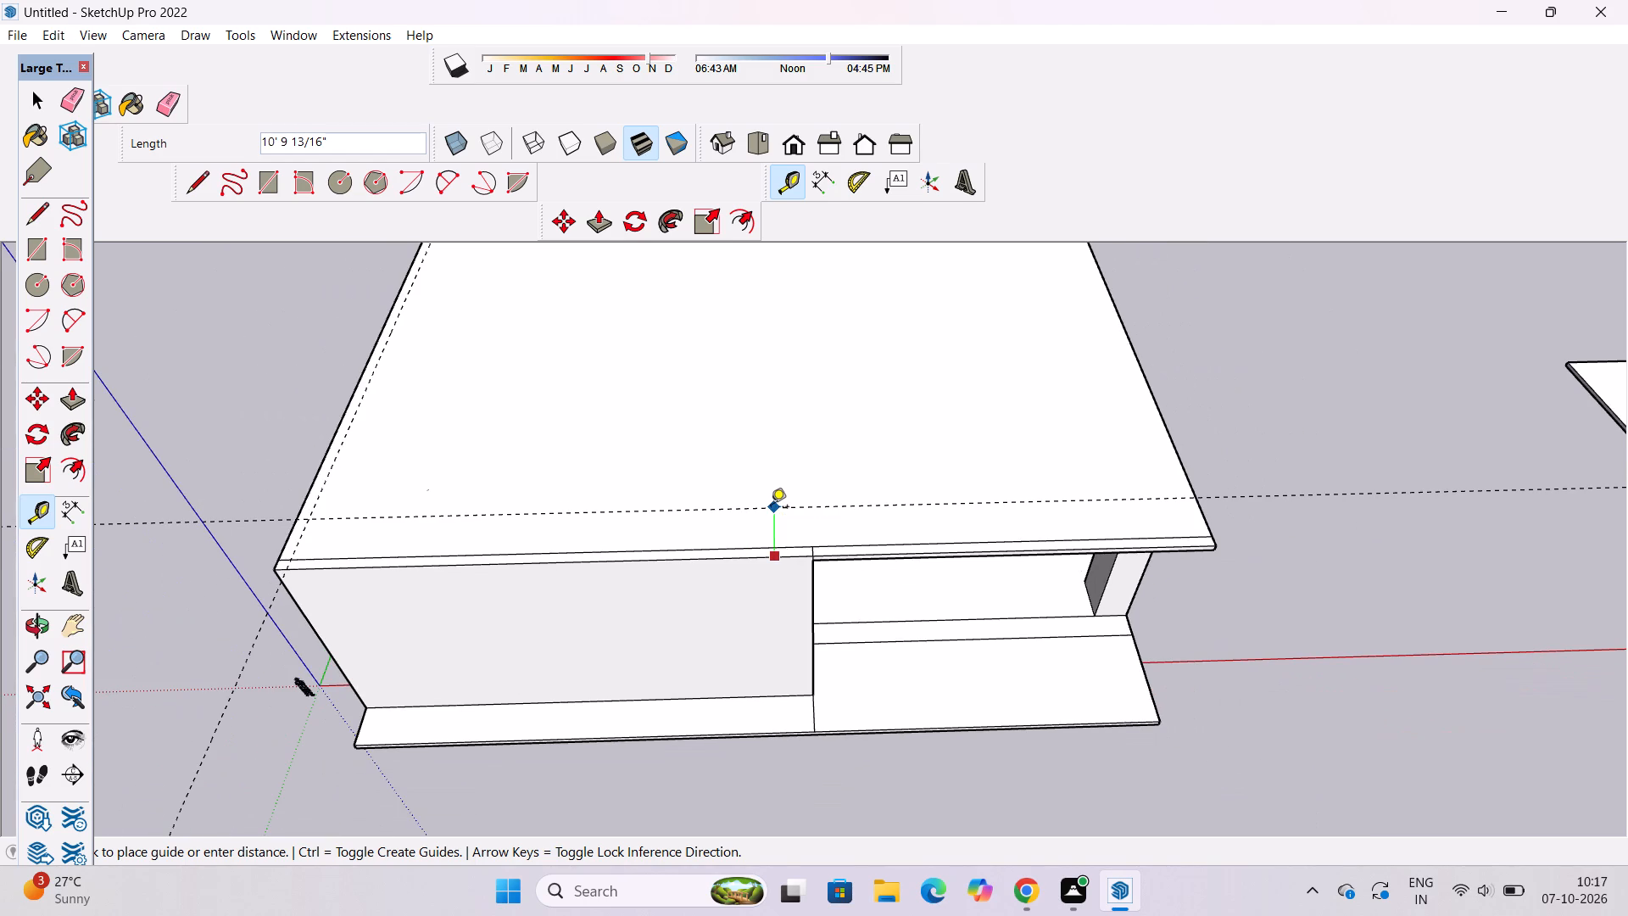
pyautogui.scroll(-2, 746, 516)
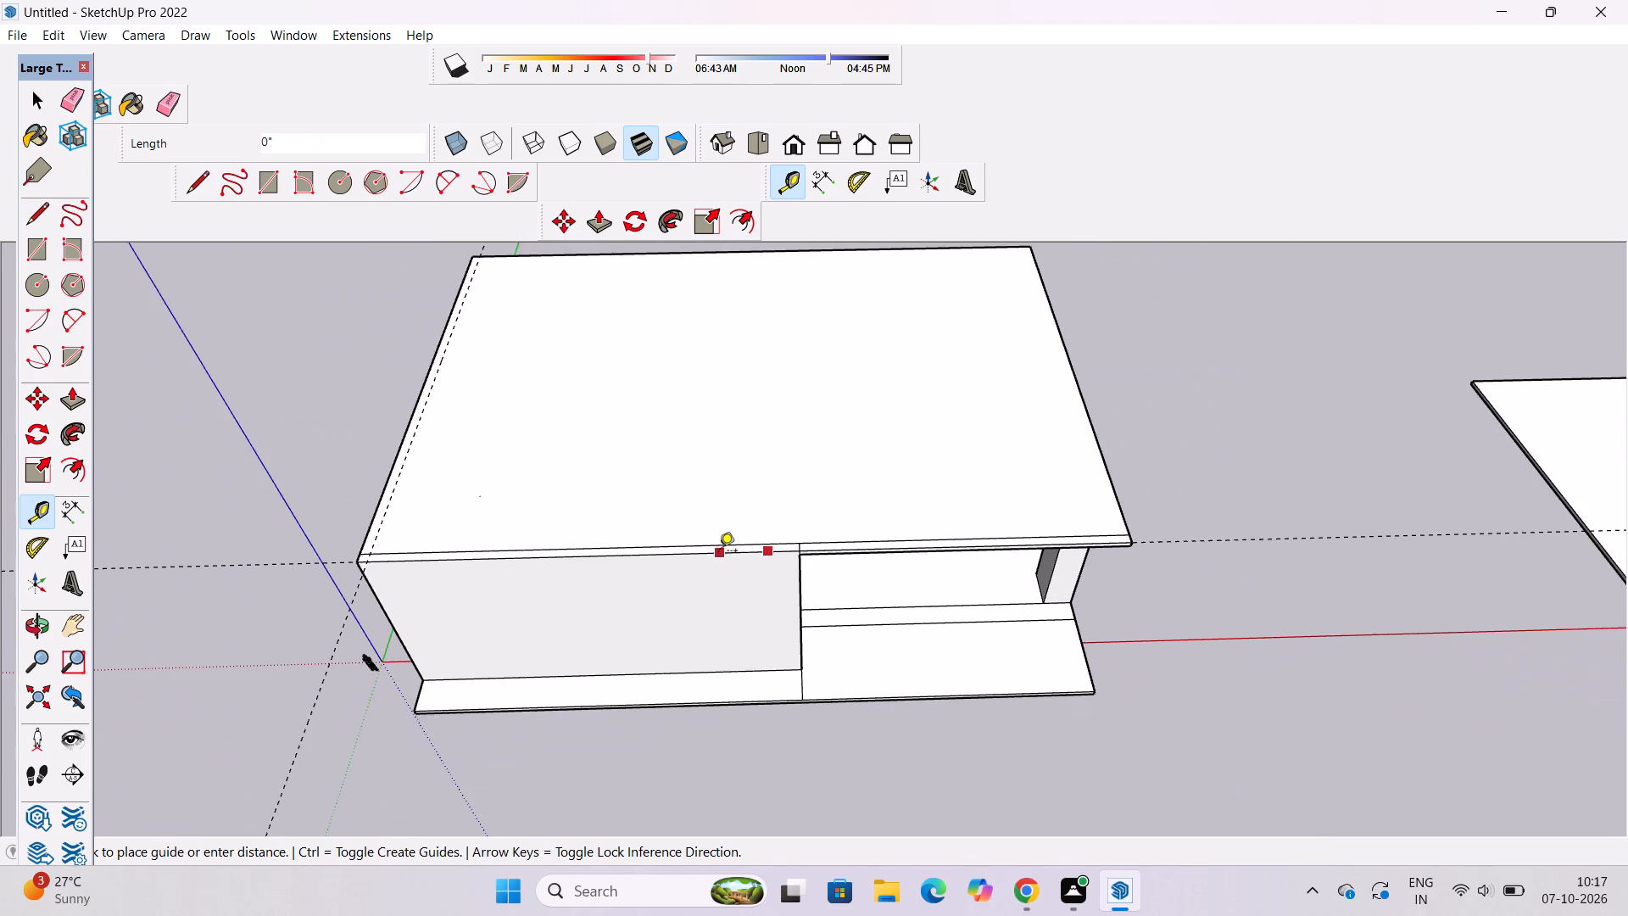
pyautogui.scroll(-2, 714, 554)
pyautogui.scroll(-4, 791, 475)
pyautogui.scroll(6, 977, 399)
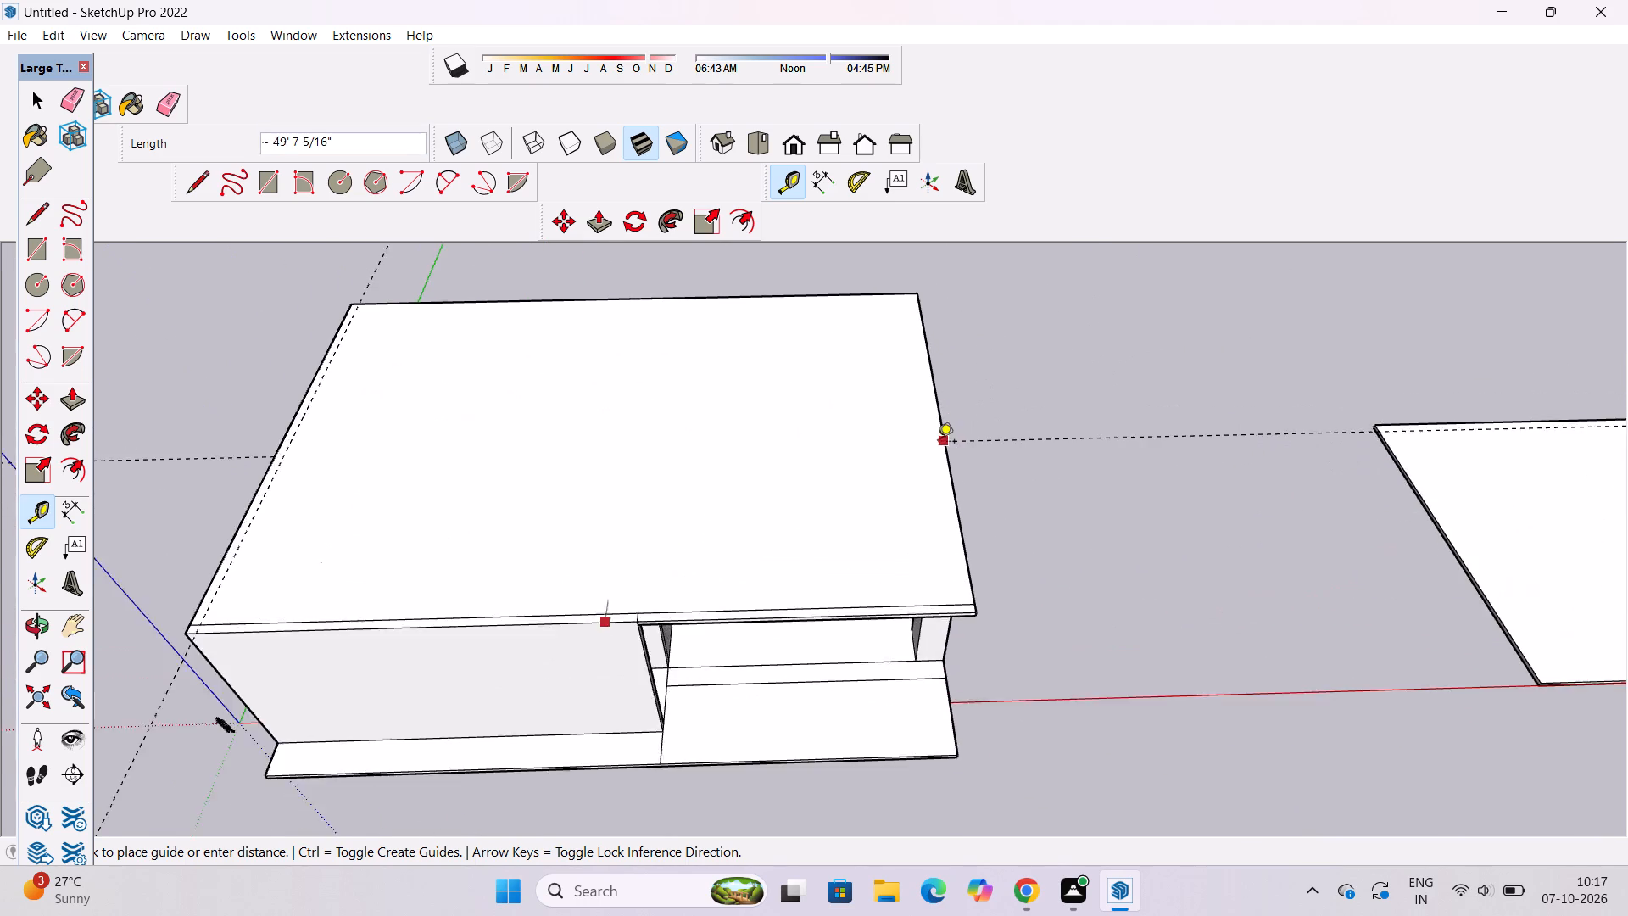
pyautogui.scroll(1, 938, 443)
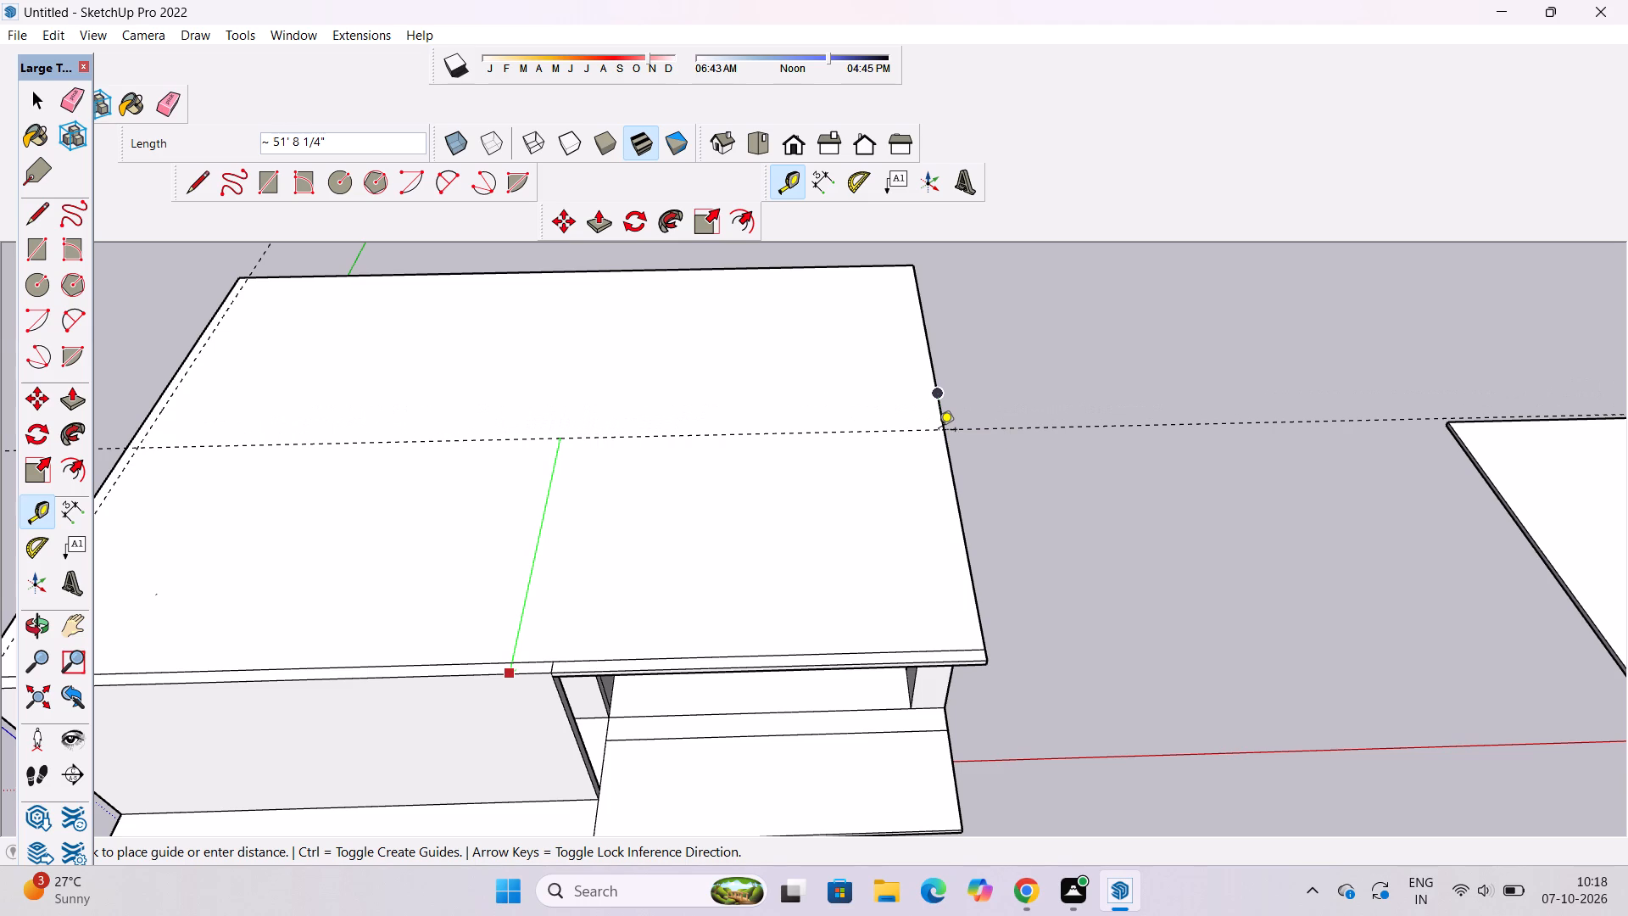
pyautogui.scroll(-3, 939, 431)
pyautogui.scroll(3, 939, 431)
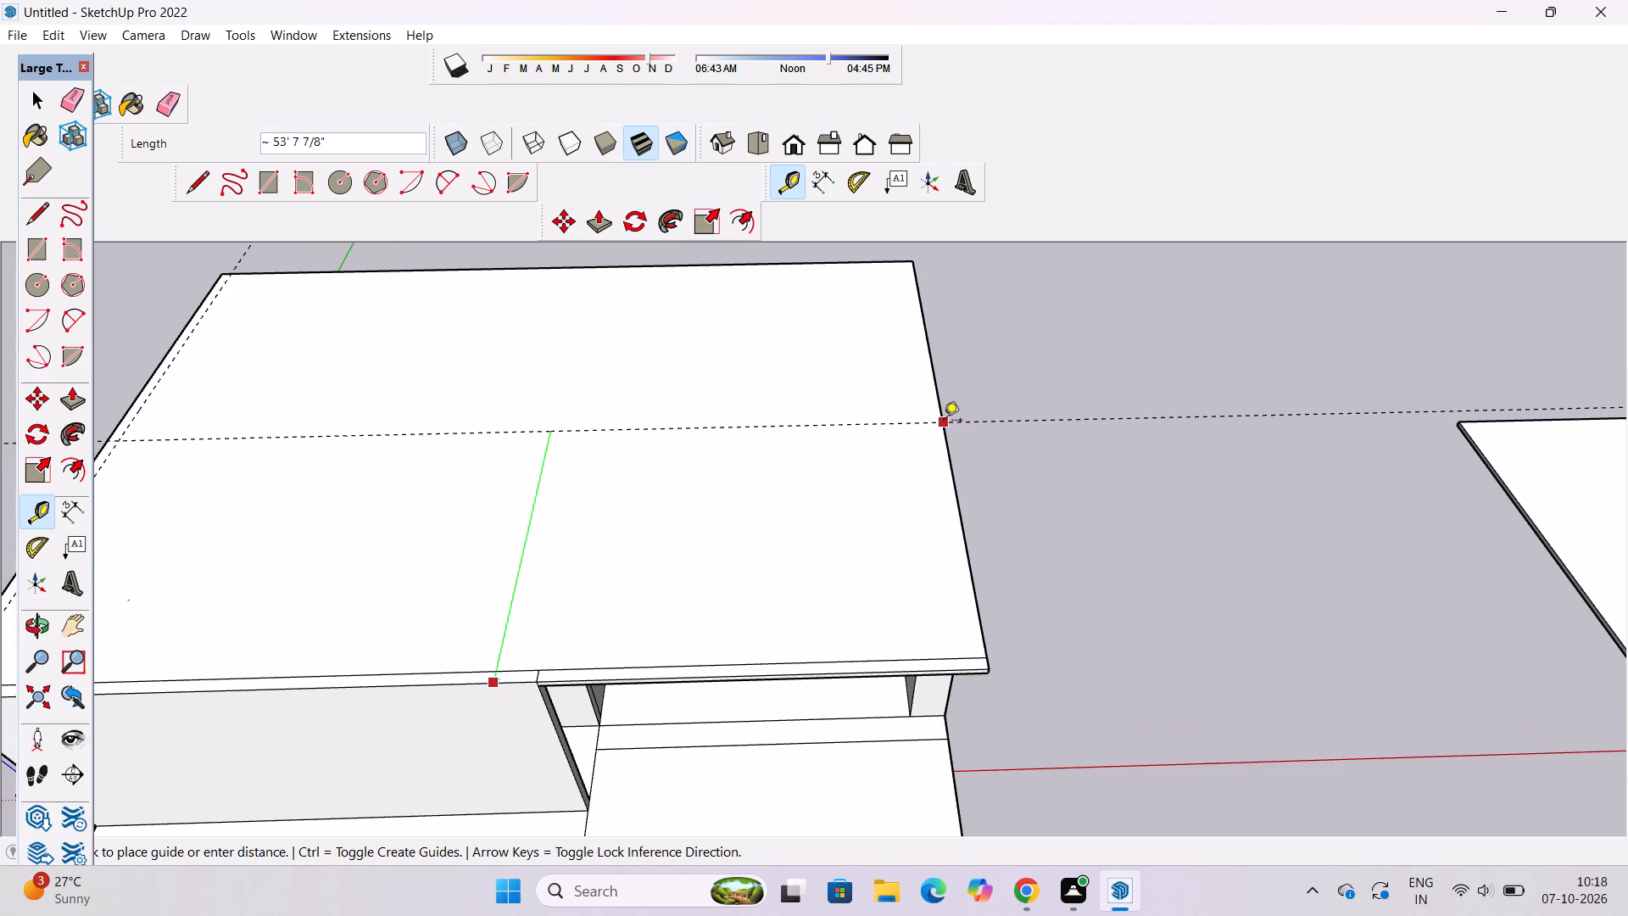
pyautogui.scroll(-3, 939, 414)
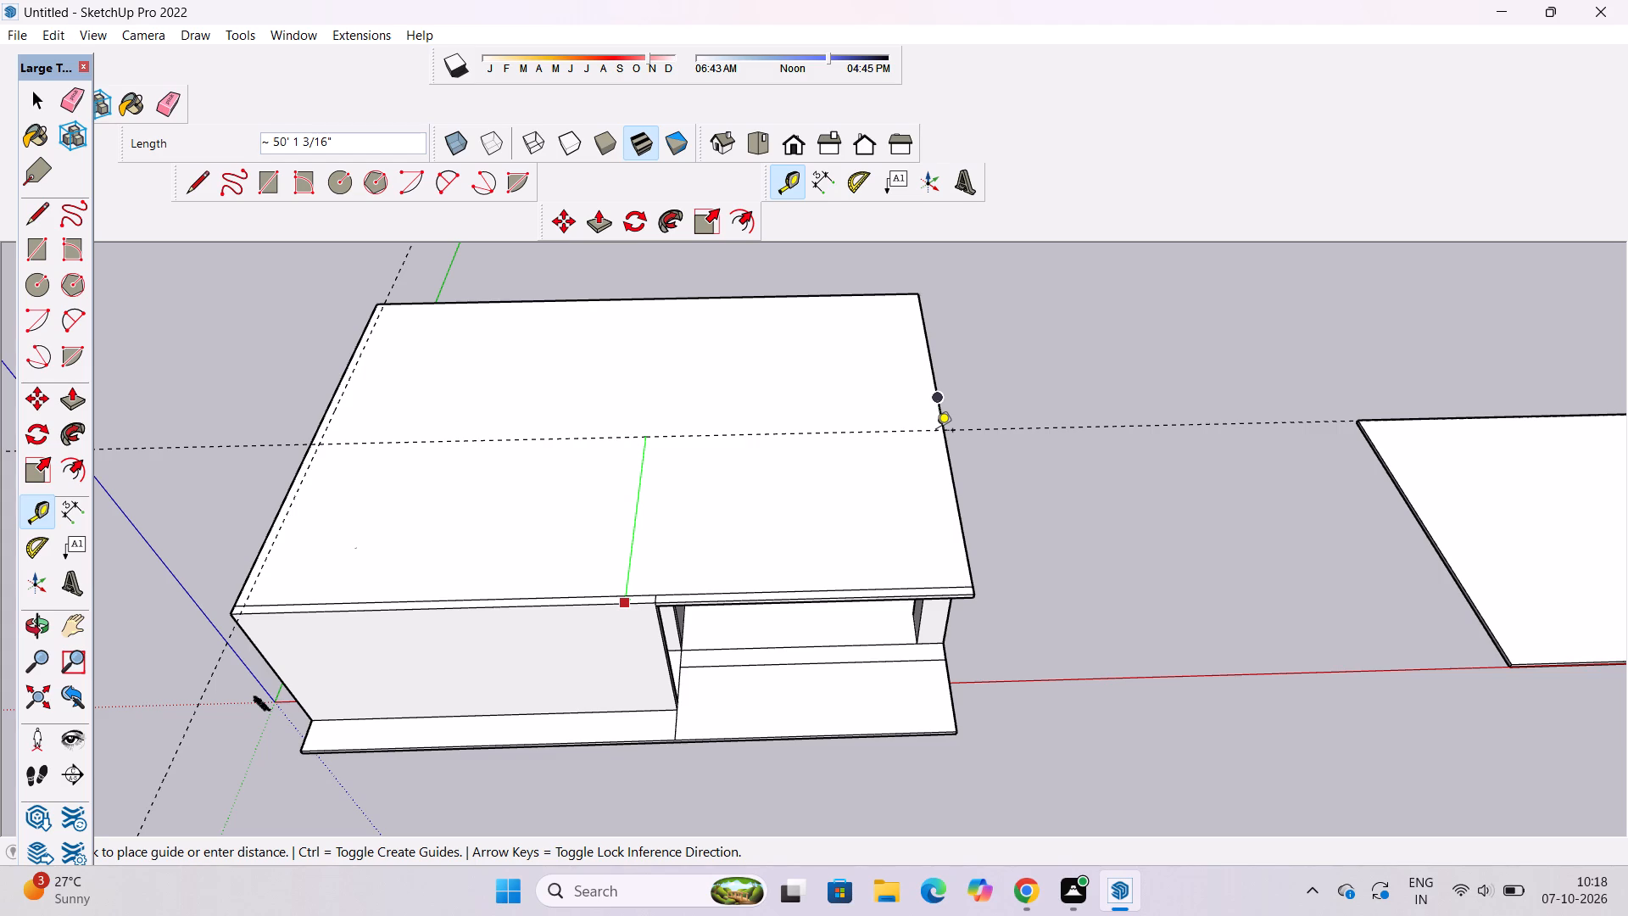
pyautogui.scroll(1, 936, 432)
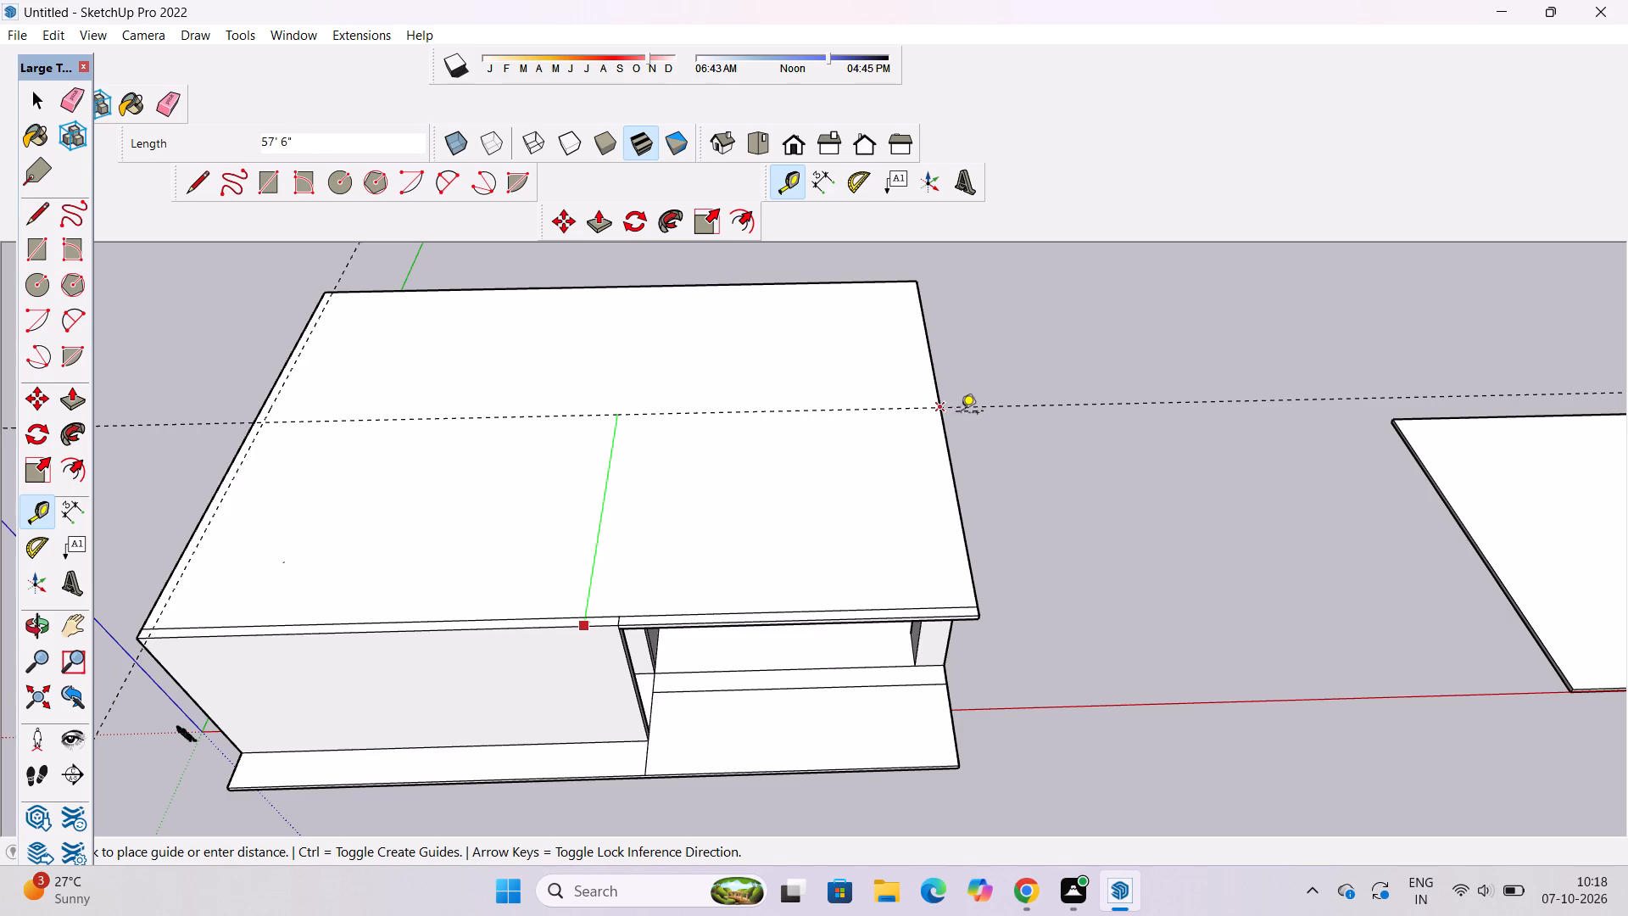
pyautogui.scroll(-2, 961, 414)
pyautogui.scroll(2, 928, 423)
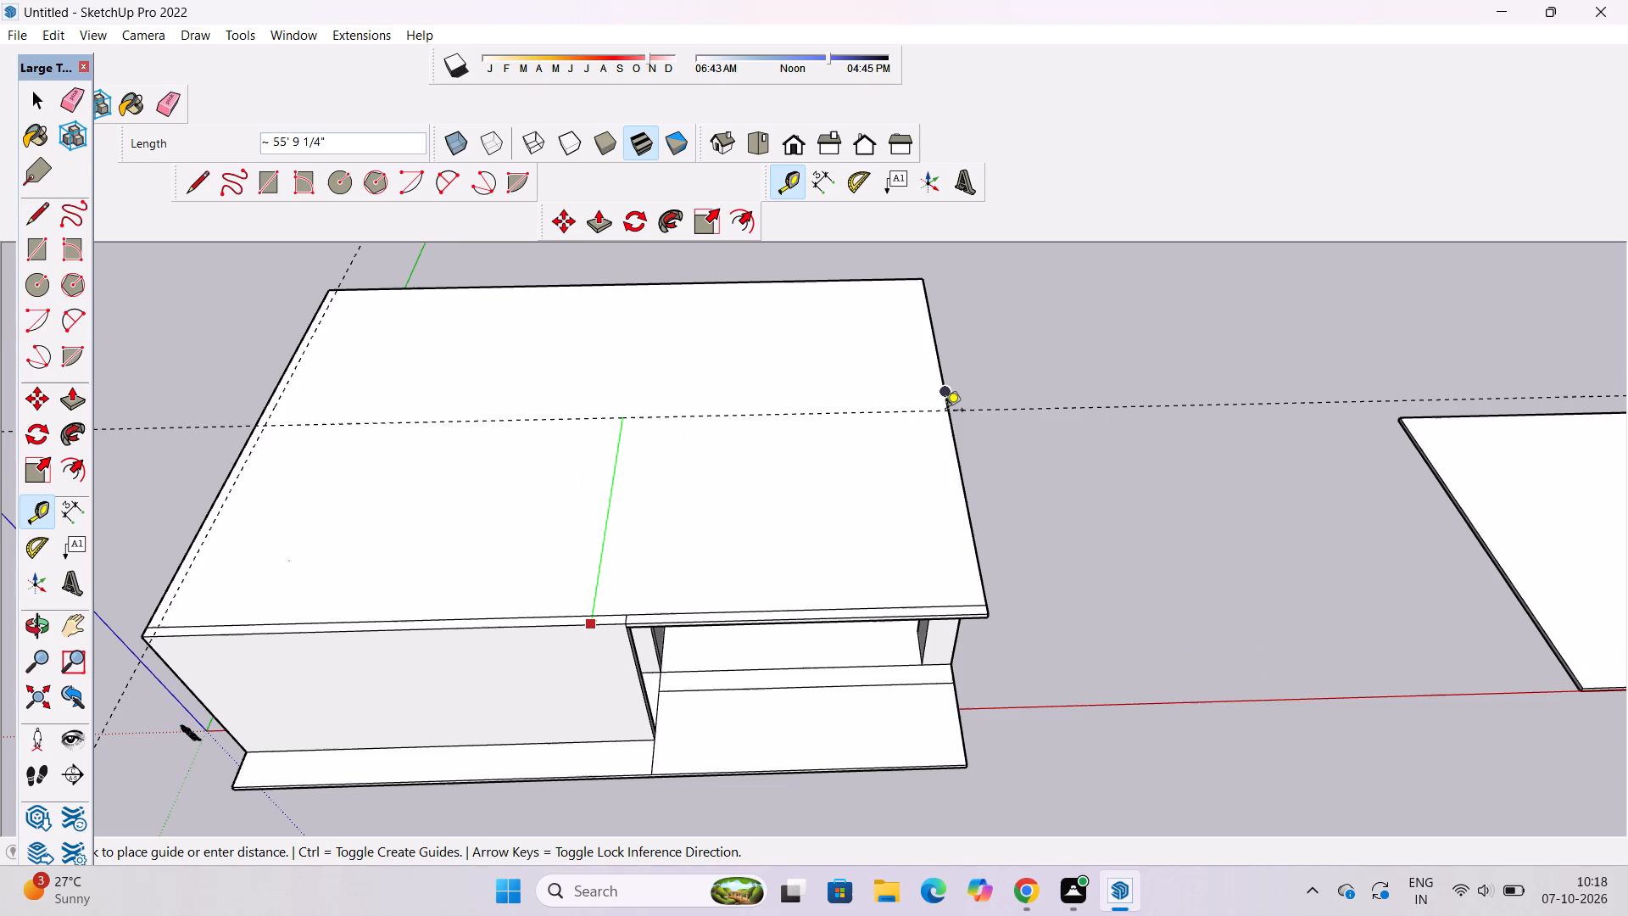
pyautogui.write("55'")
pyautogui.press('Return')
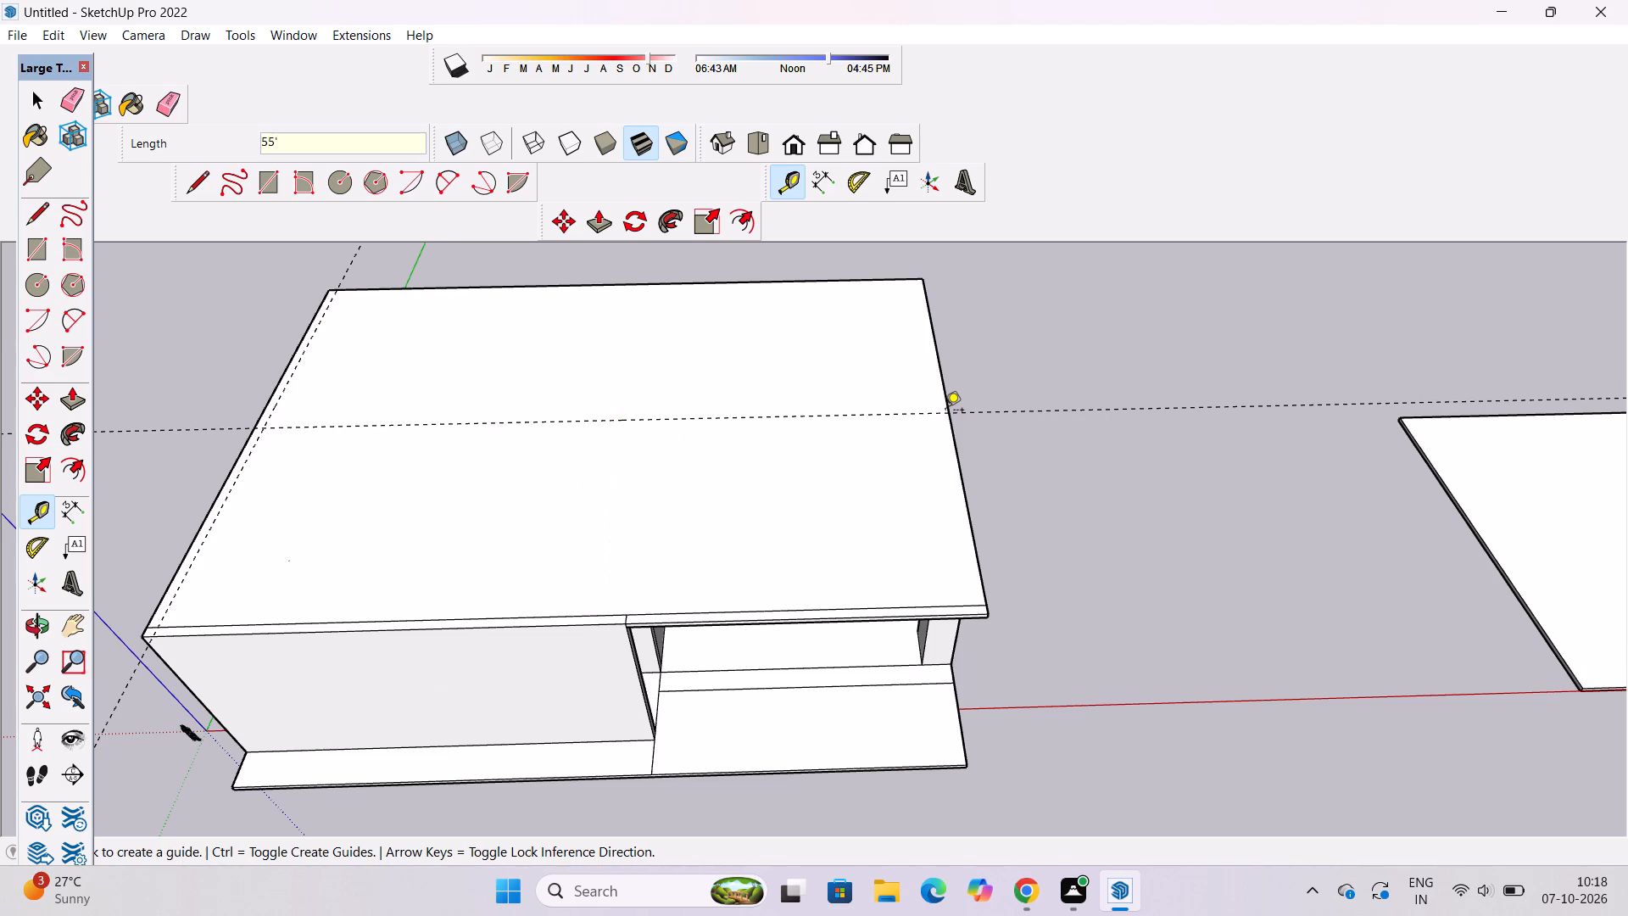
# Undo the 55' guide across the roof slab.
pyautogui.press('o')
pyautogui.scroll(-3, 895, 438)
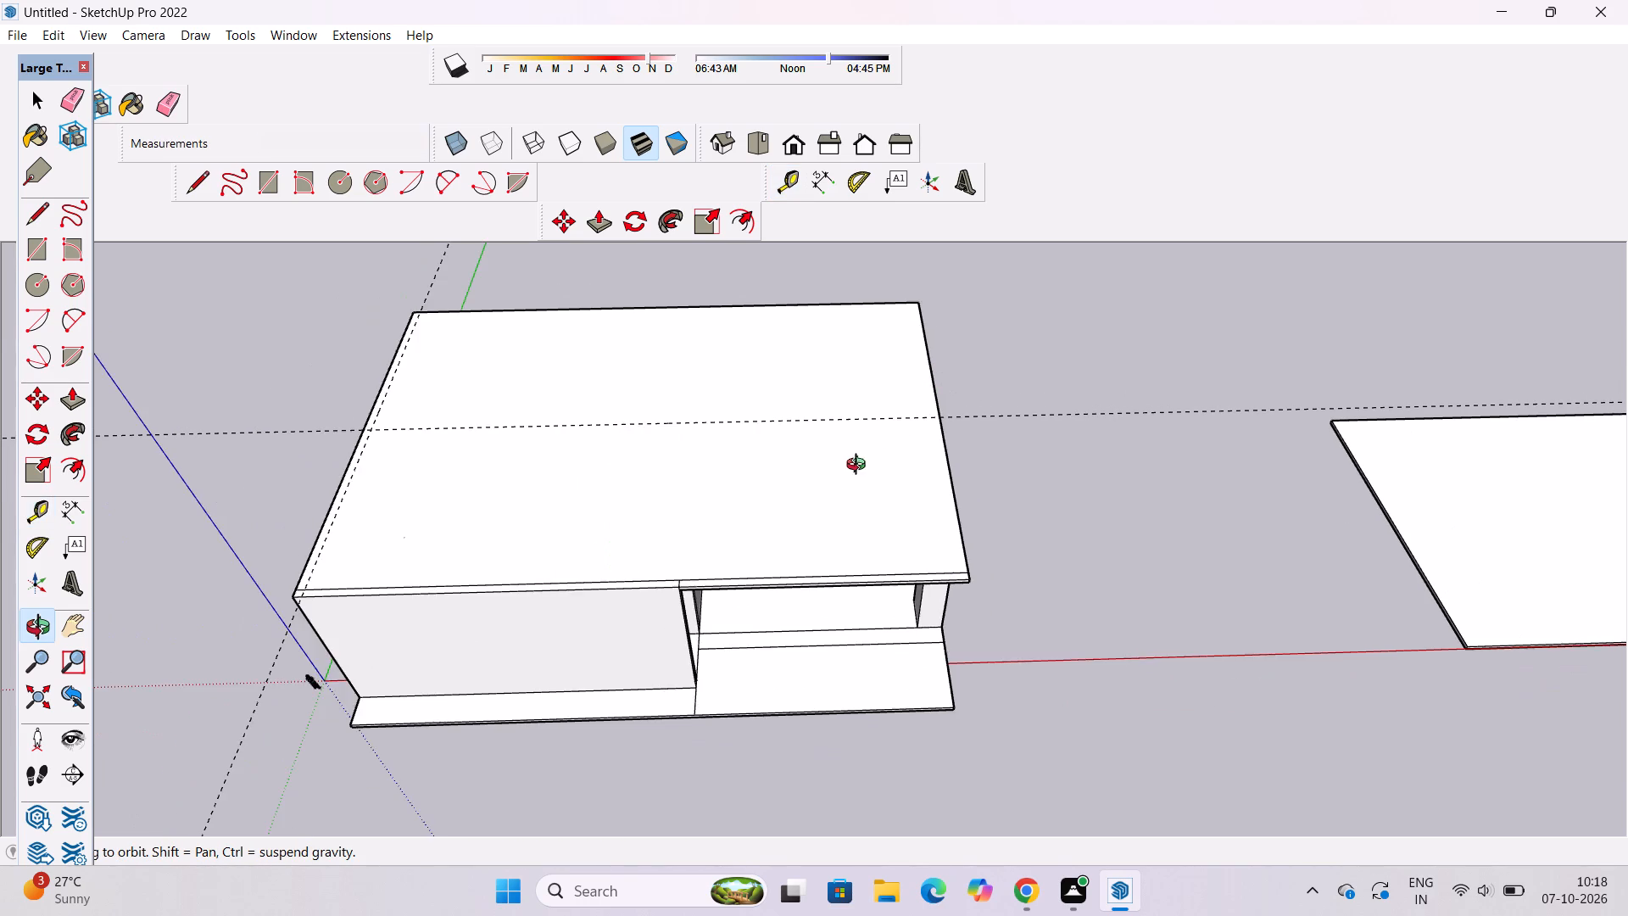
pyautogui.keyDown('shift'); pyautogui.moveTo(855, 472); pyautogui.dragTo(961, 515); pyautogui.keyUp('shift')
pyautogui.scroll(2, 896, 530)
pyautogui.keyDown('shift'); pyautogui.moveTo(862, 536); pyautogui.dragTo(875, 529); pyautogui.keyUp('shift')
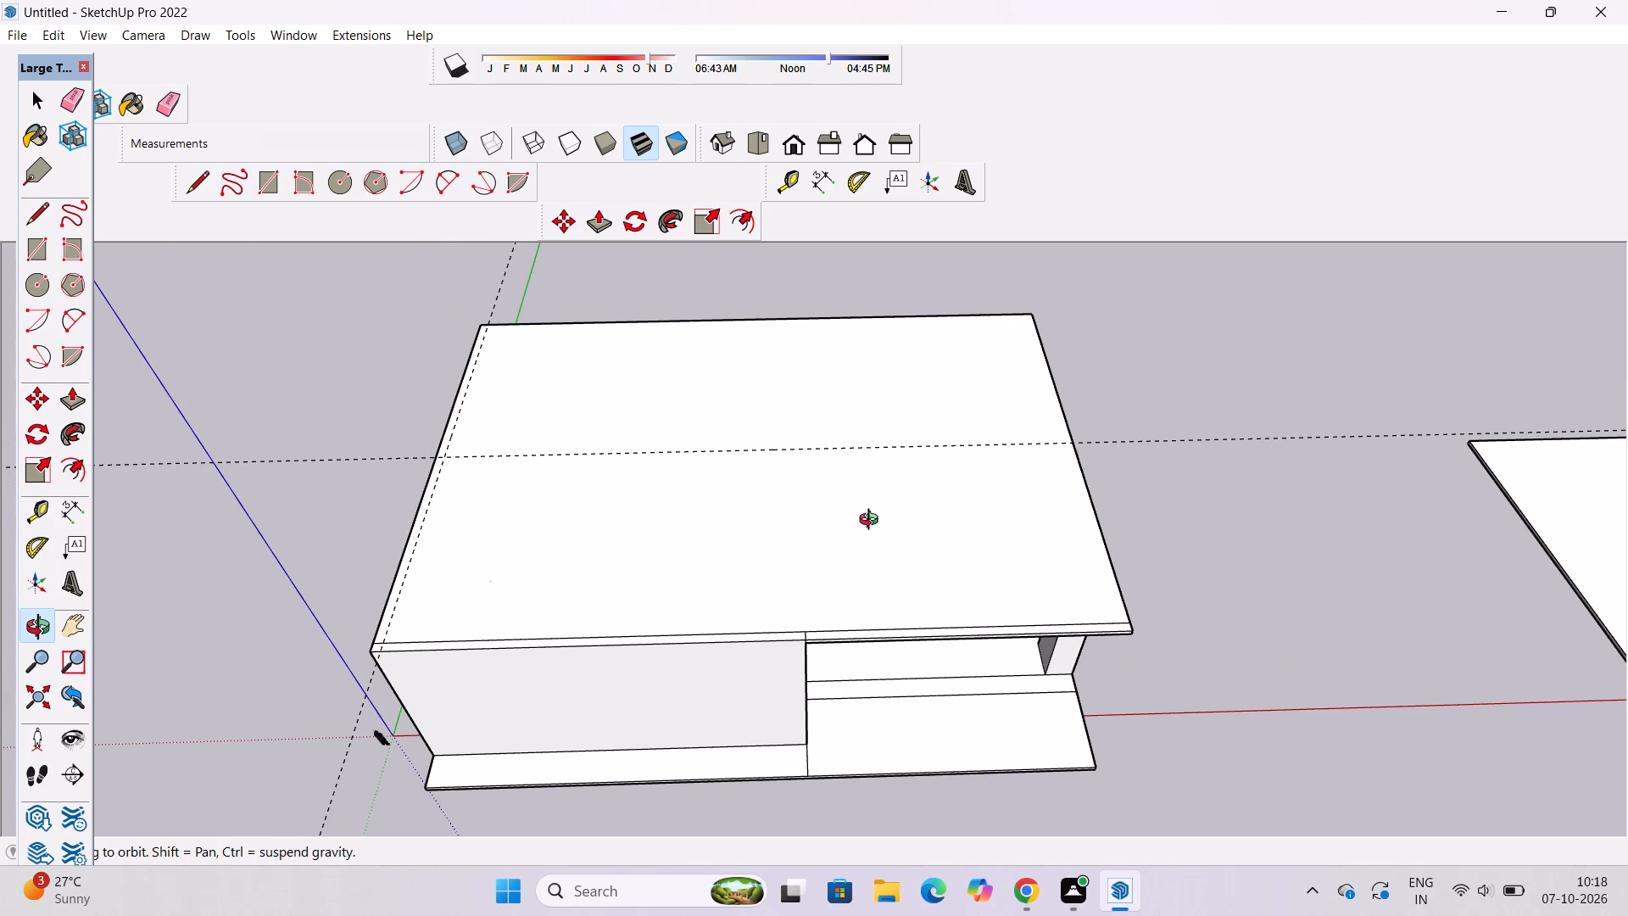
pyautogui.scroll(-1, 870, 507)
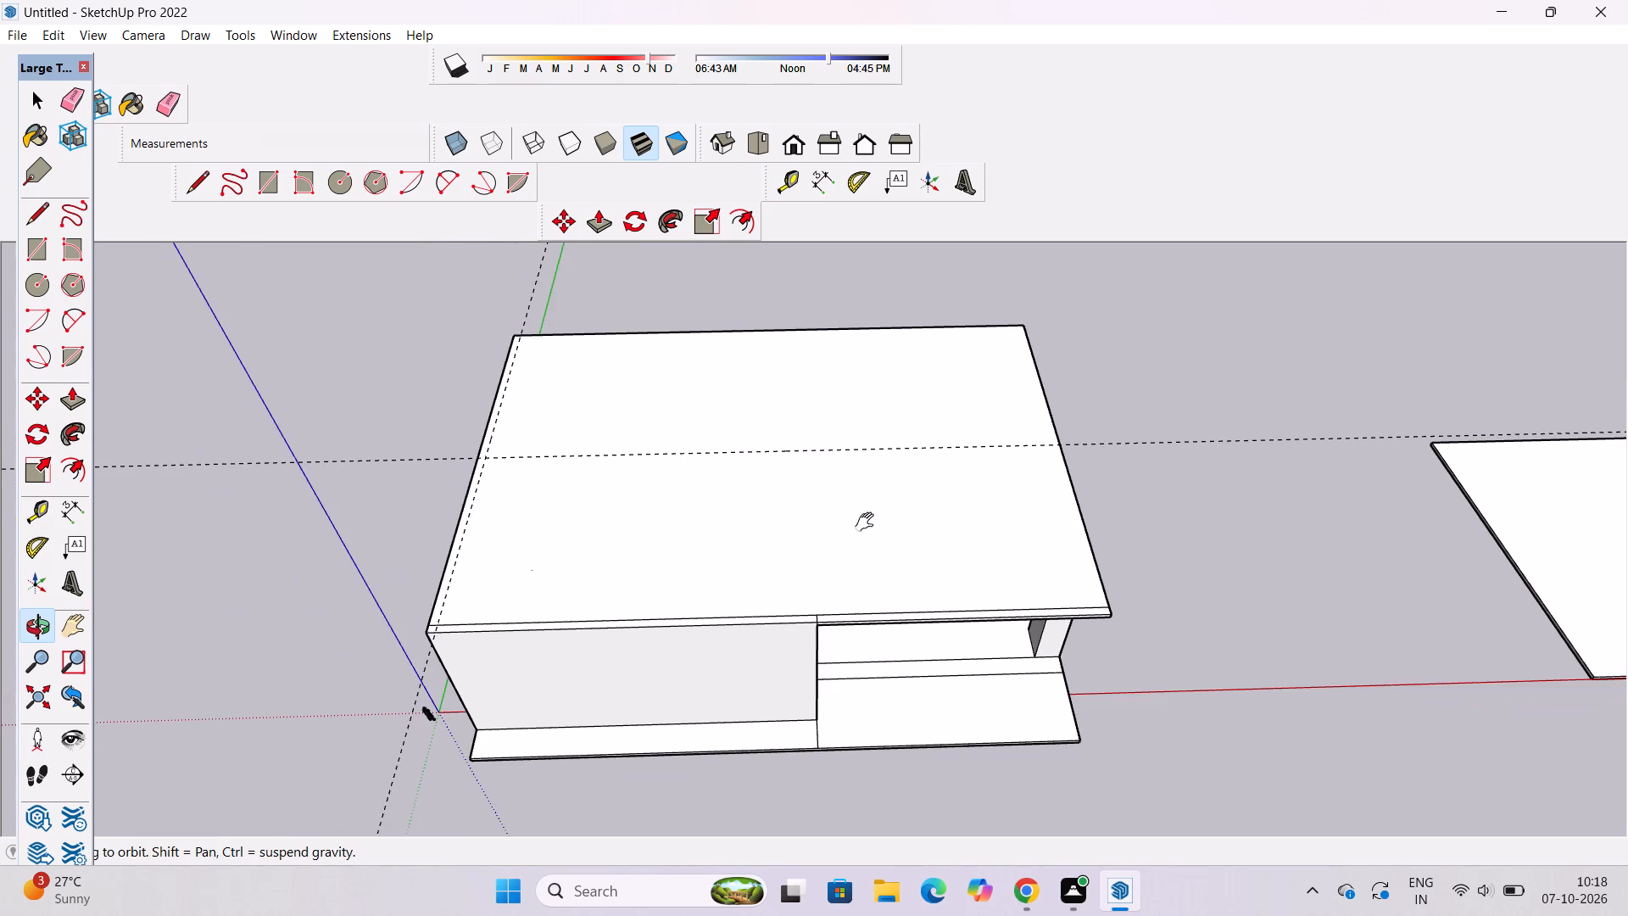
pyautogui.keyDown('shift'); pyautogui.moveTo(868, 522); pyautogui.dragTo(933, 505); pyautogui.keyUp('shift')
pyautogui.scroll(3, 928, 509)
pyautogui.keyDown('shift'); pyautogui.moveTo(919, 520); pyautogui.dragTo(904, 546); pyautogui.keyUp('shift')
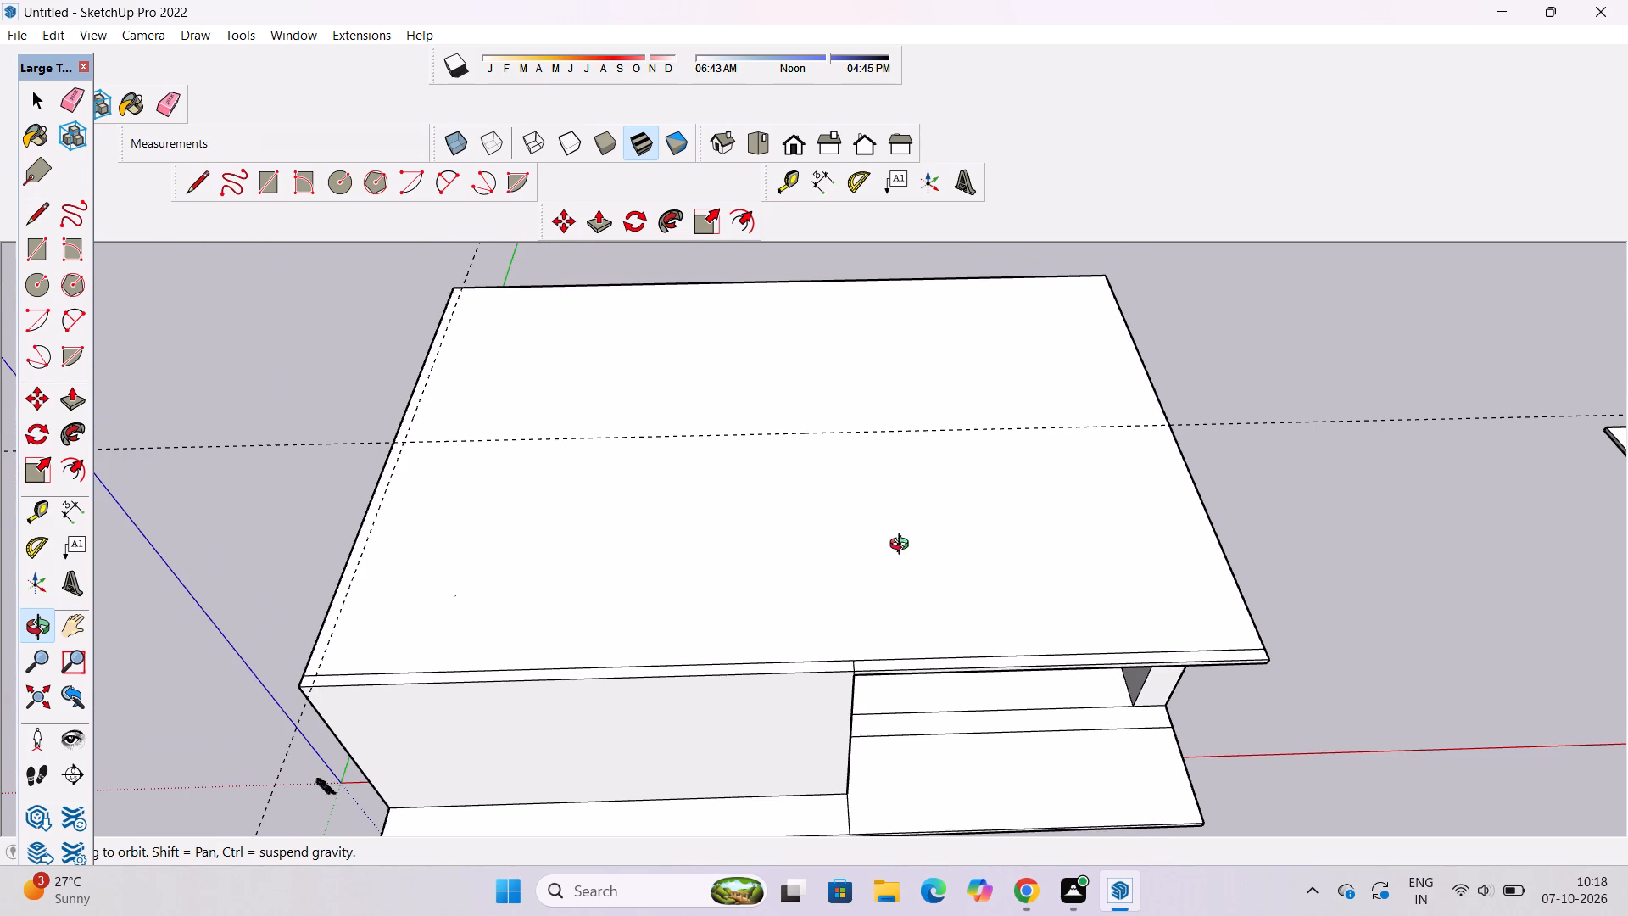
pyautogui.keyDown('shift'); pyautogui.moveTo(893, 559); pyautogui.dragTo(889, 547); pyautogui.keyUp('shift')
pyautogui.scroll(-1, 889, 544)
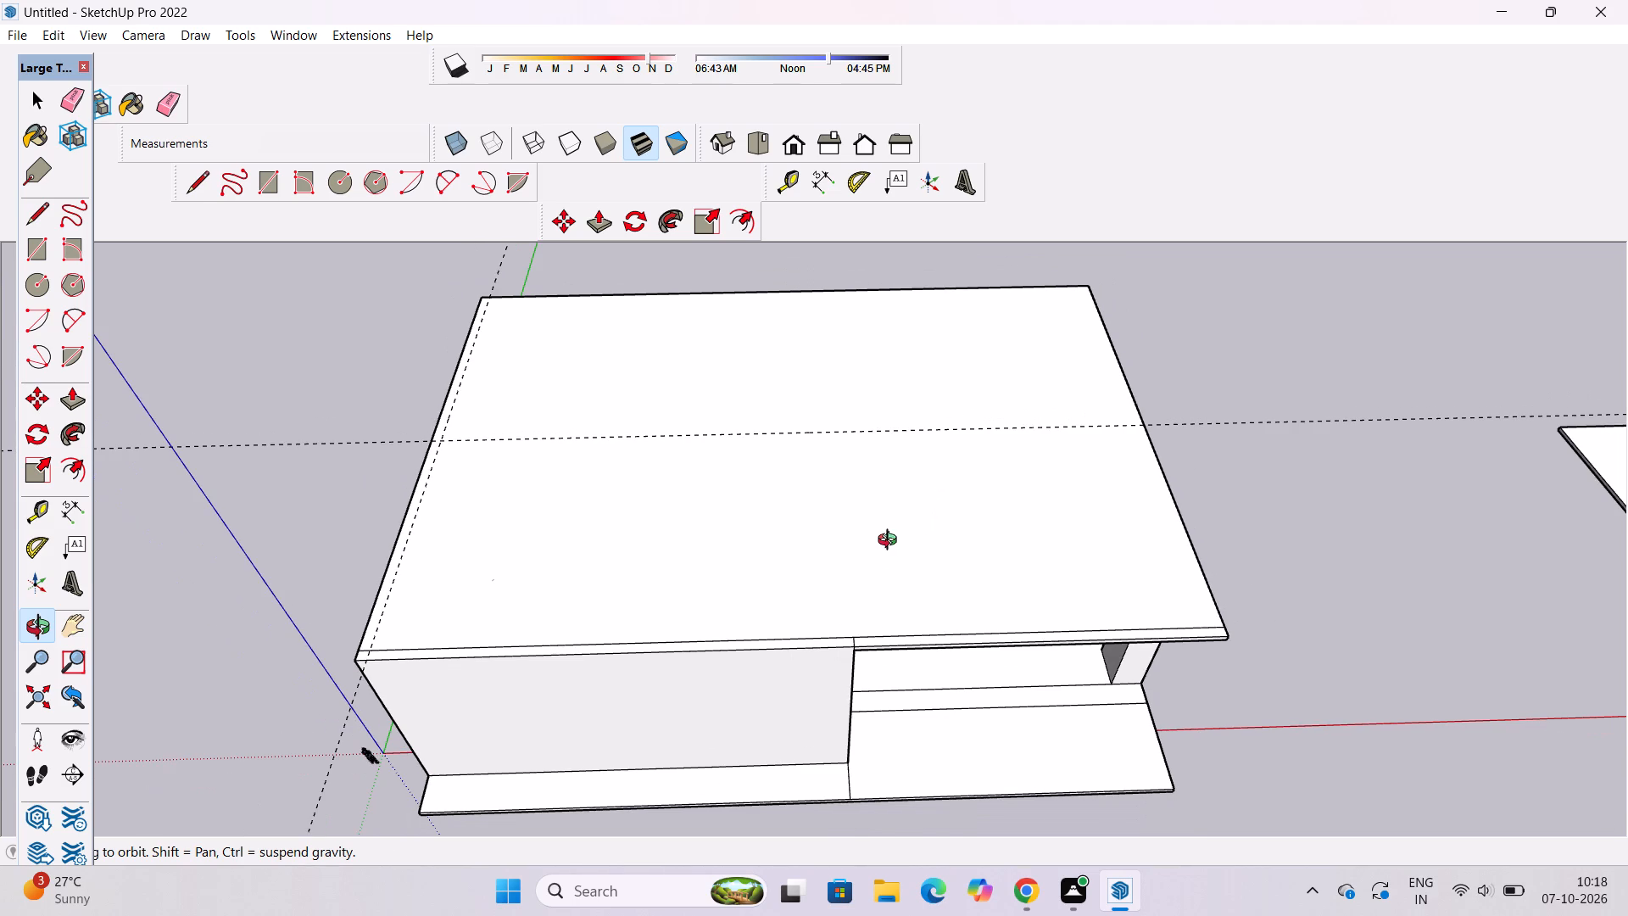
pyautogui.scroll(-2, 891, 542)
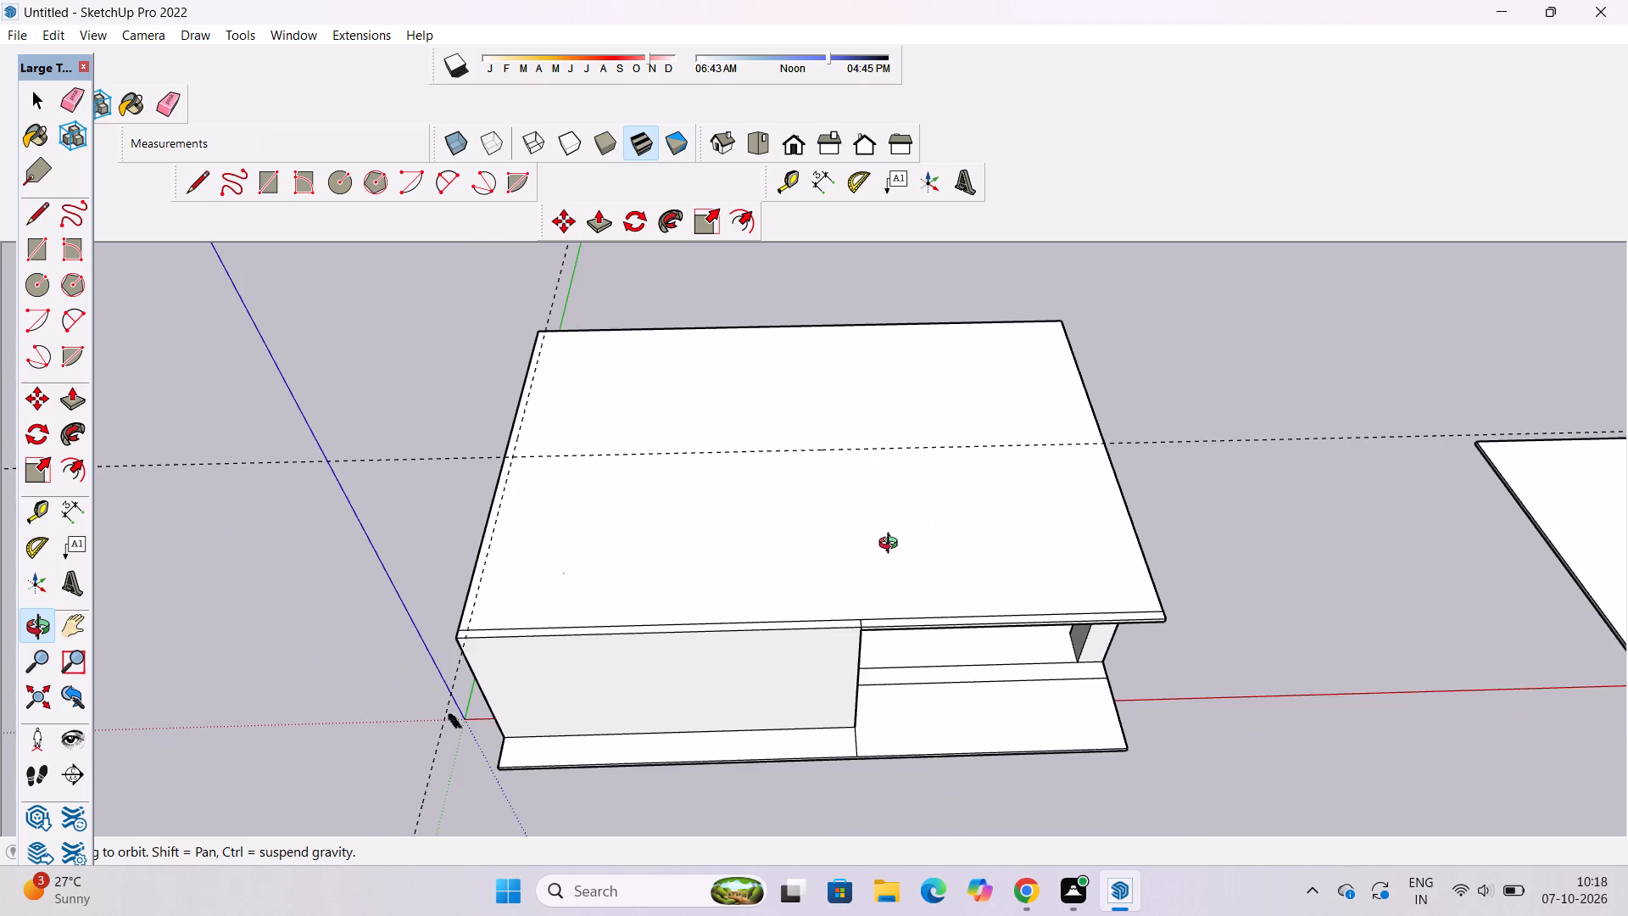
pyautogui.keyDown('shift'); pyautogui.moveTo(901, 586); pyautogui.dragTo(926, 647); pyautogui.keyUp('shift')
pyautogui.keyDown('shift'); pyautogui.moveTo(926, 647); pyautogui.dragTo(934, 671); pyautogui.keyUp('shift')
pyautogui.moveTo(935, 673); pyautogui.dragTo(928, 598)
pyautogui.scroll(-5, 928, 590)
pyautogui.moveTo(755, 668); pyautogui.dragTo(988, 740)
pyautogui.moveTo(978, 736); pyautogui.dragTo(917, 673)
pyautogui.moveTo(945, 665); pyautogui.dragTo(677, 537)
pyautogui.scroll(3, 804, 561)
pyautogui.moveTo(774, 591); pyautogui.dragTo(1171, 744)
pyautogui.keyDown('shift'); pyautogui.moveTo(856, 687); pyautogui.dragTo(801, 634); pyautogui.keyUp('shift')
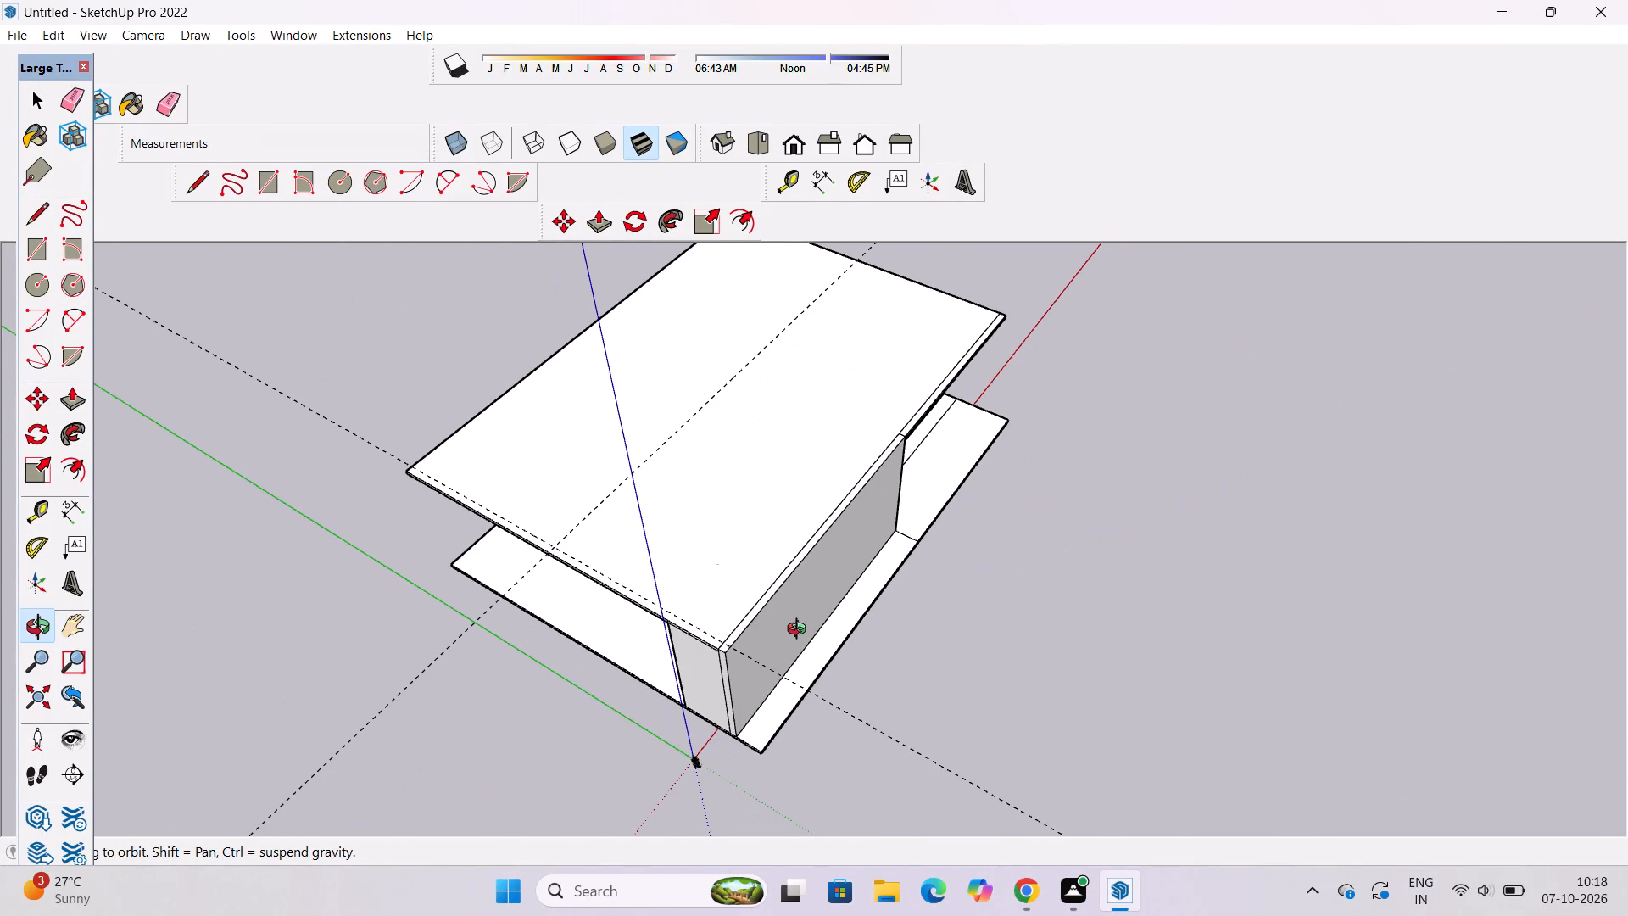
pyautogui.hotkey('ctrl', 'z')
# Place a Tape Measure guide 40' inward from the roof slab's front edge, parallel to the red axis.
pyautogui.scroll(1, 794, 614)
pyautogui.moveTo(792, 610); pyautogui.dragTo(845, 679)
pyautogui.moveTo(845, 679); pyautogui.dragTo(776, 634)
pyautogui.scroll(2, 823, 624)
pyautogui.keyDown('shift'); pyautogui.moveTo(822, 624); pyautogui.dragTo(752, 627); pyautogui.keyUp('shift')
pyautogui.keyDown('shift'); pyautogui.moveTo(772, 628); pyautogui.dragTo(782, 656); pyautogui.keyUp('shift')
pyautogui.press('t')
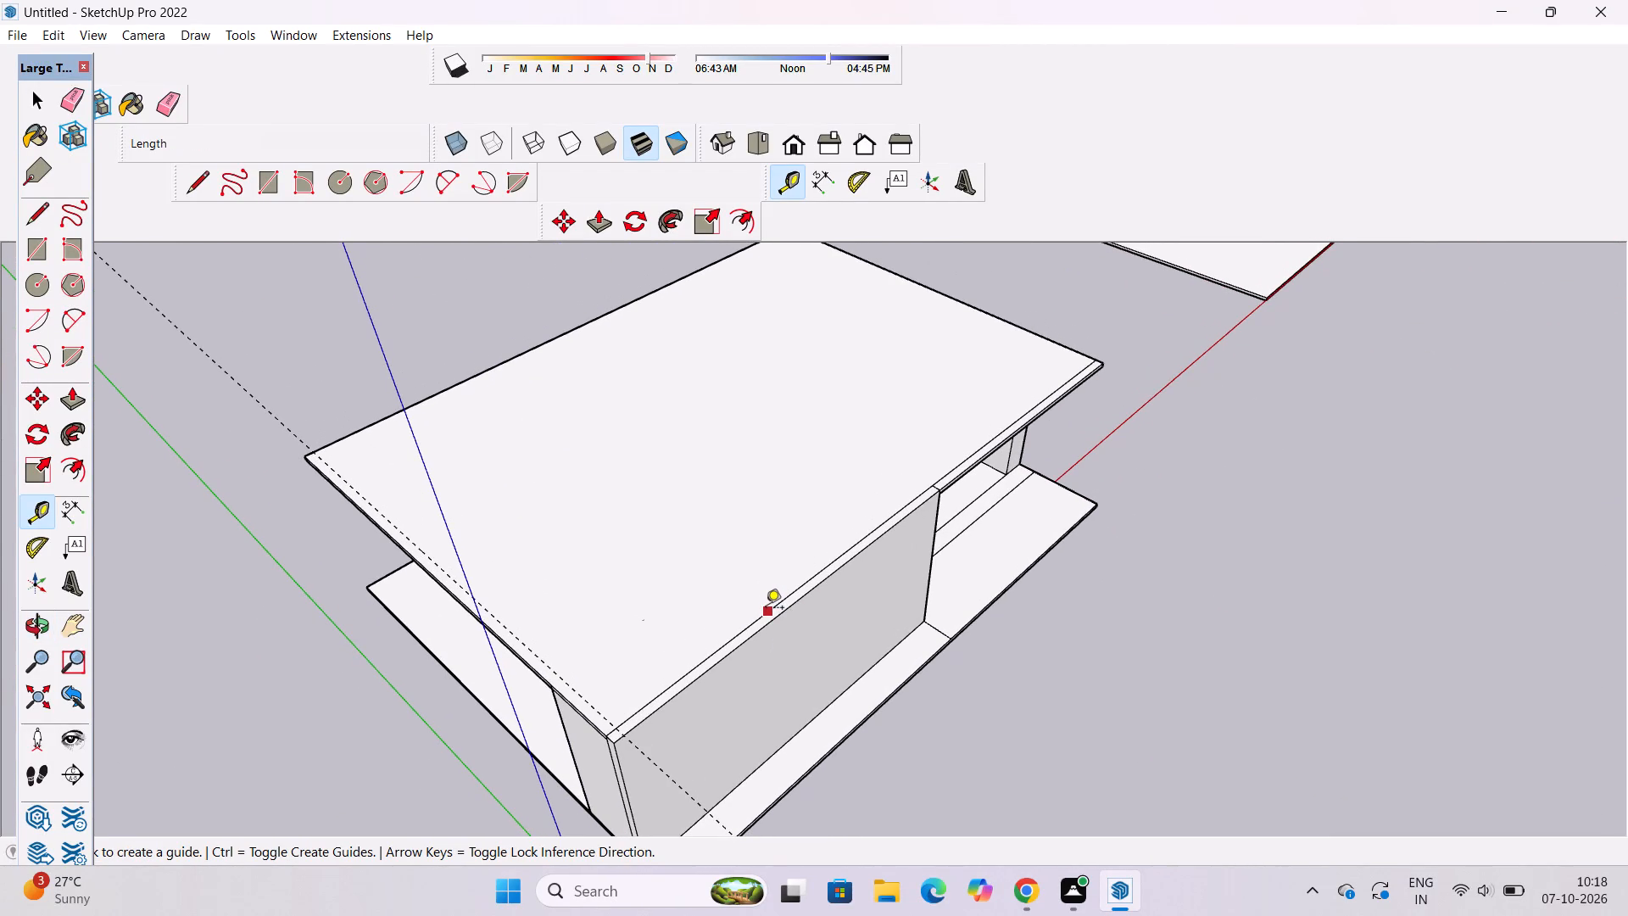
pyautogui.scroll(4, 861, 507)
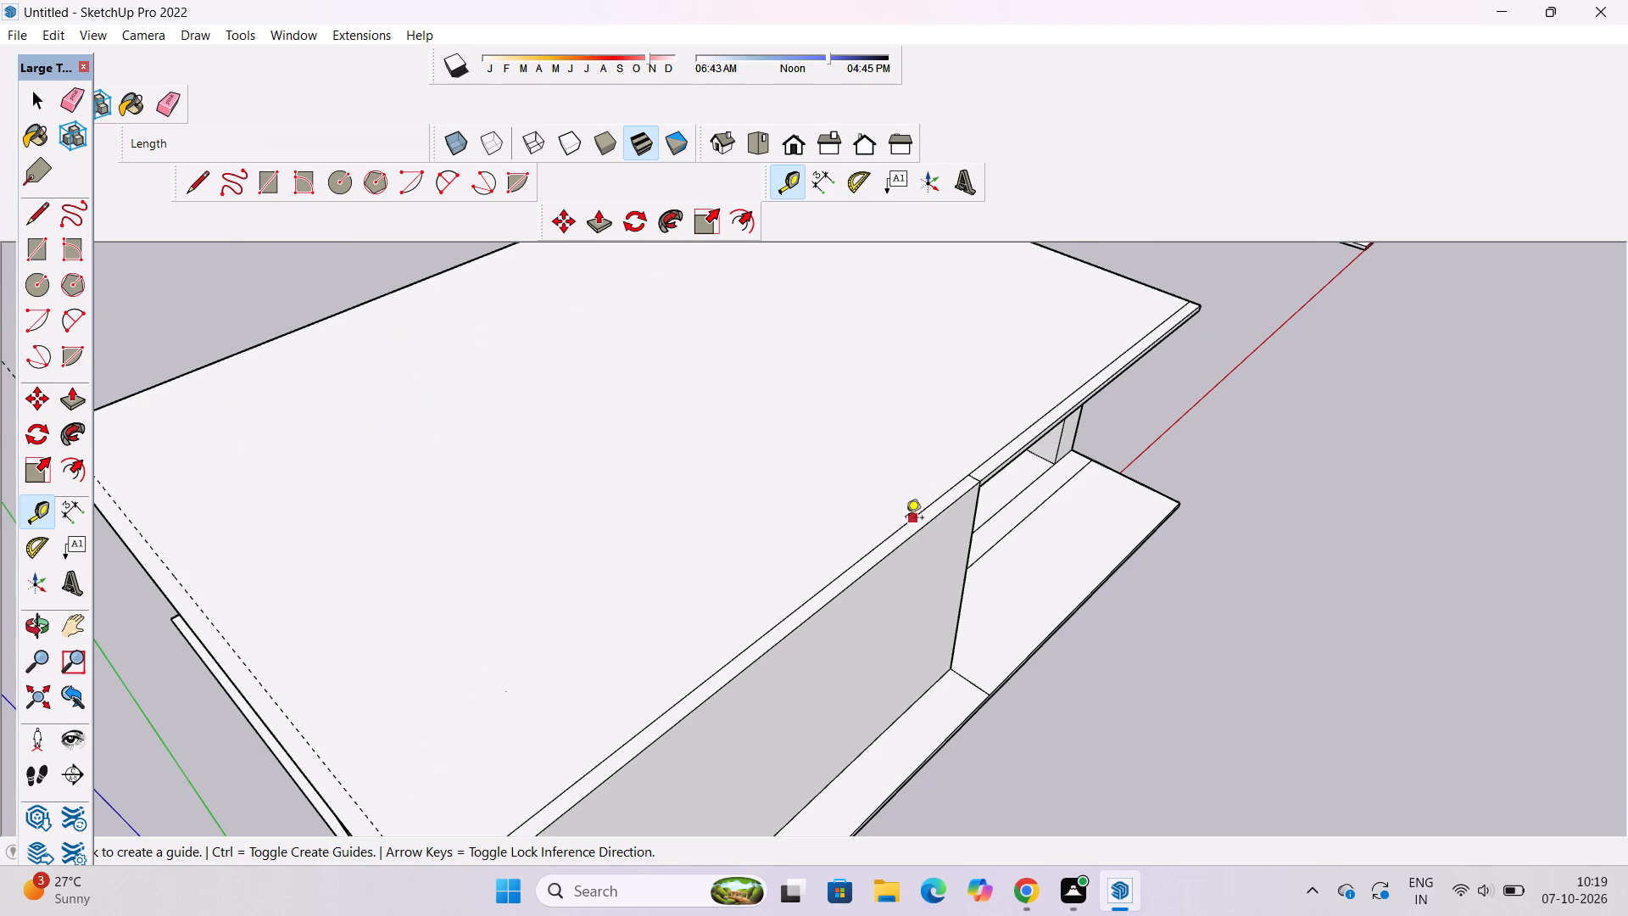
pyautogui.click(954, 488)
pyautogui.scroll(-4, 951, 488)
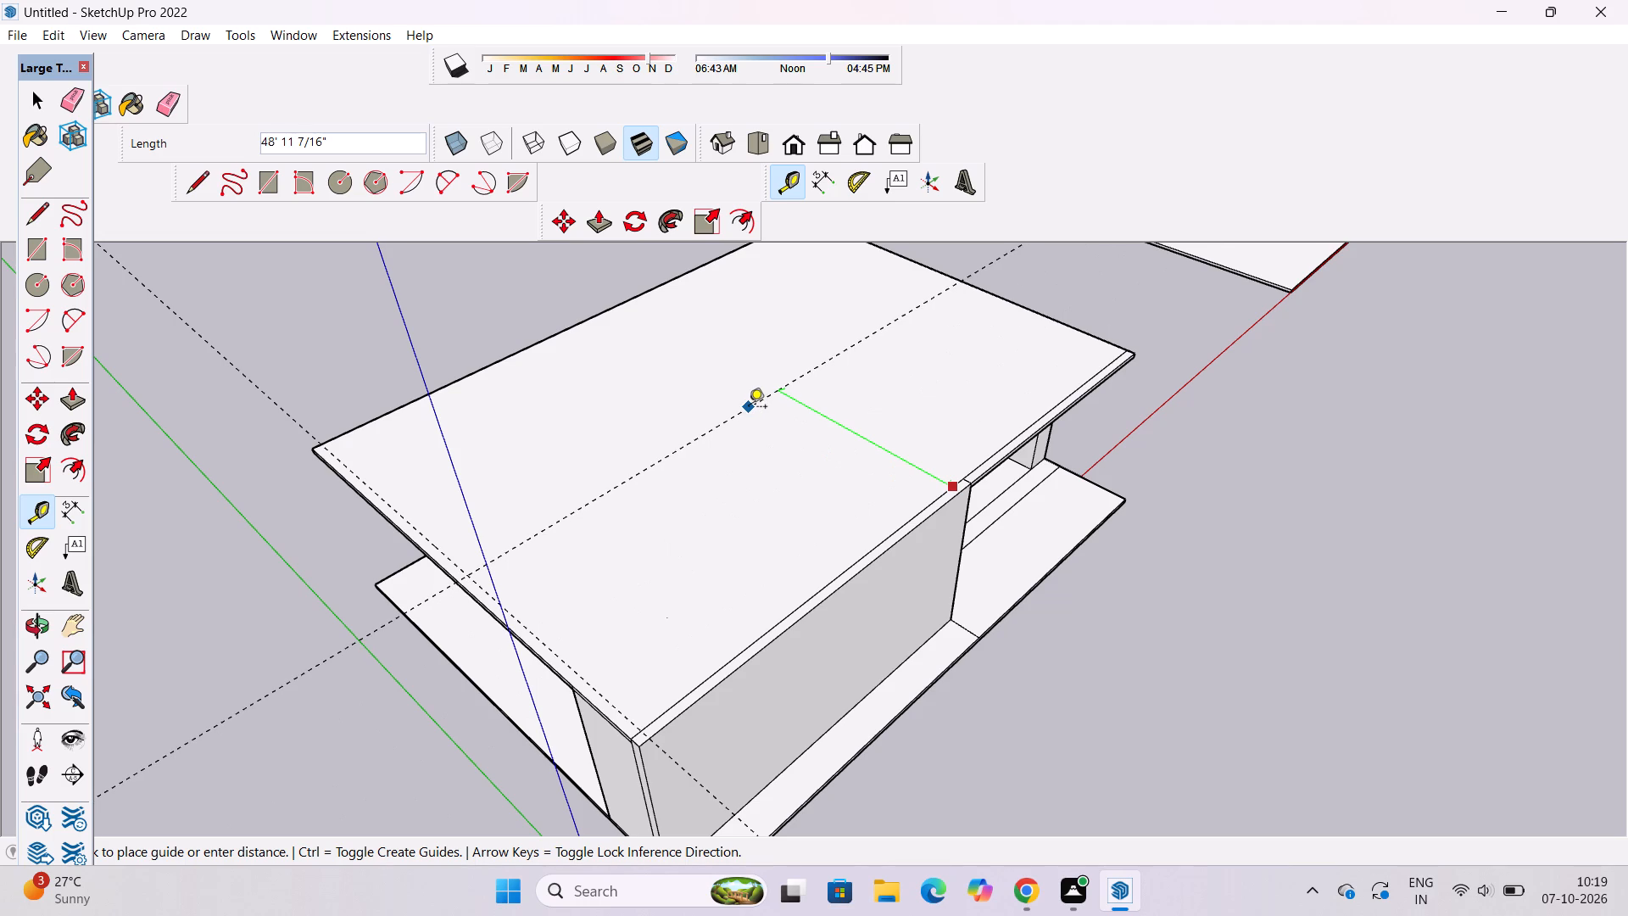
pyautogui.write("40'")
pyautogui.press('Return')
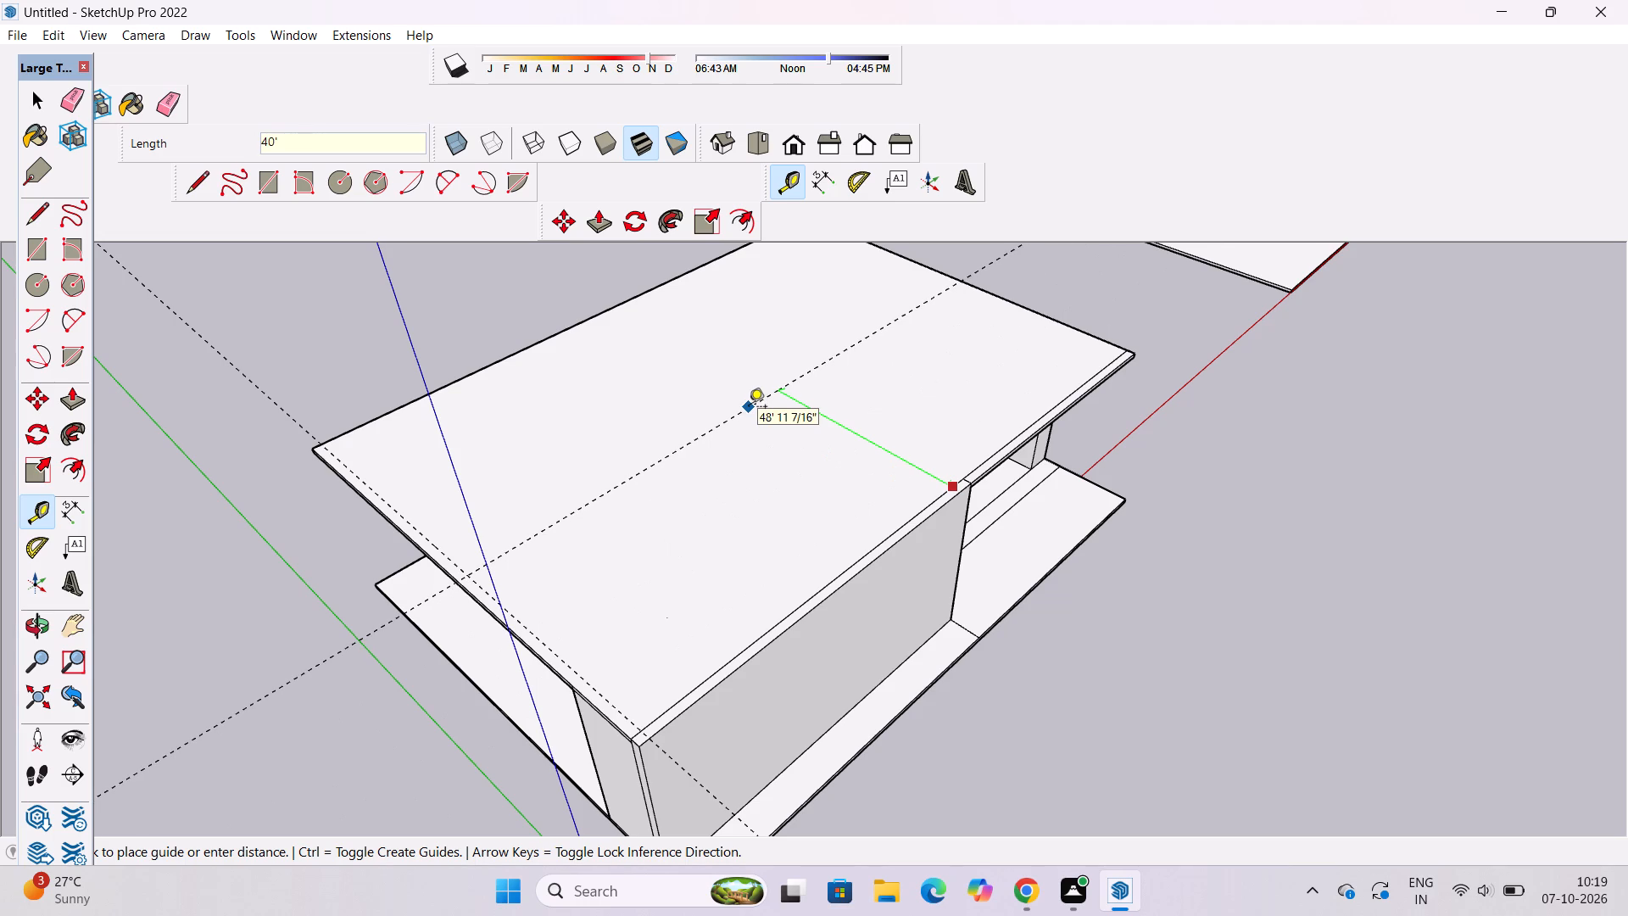
# Replace the 40' guide with a Tape Measure guide 35' inward from the roof slab's front edge.
pyautogui.hotkey('ctrl', 'z')
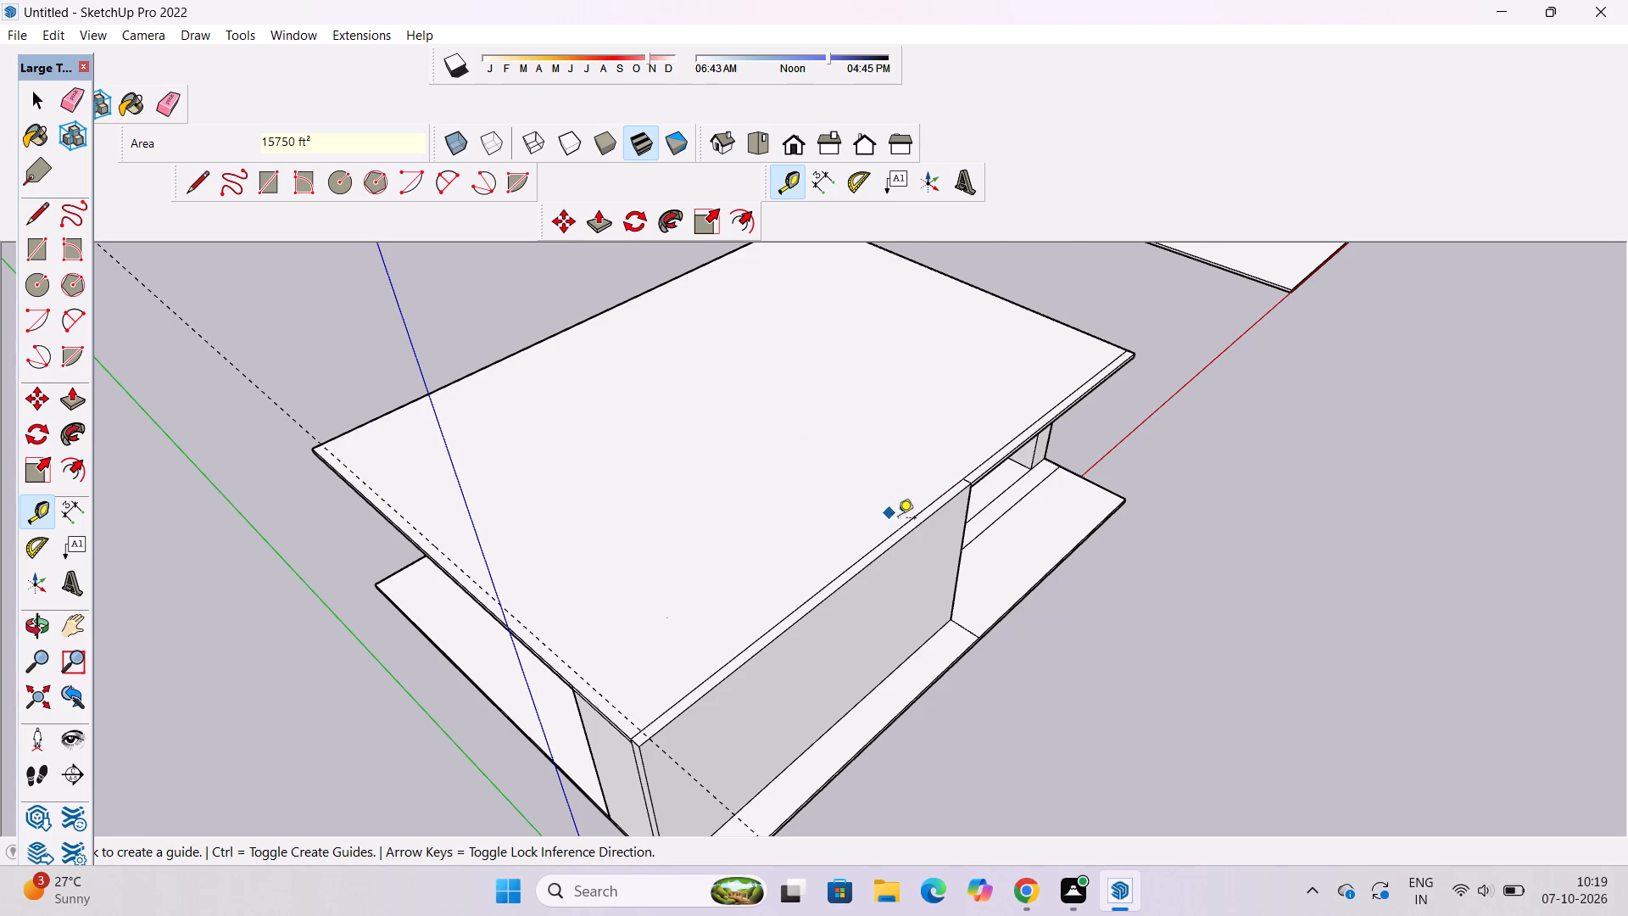
pyautogui.click(908, 519)
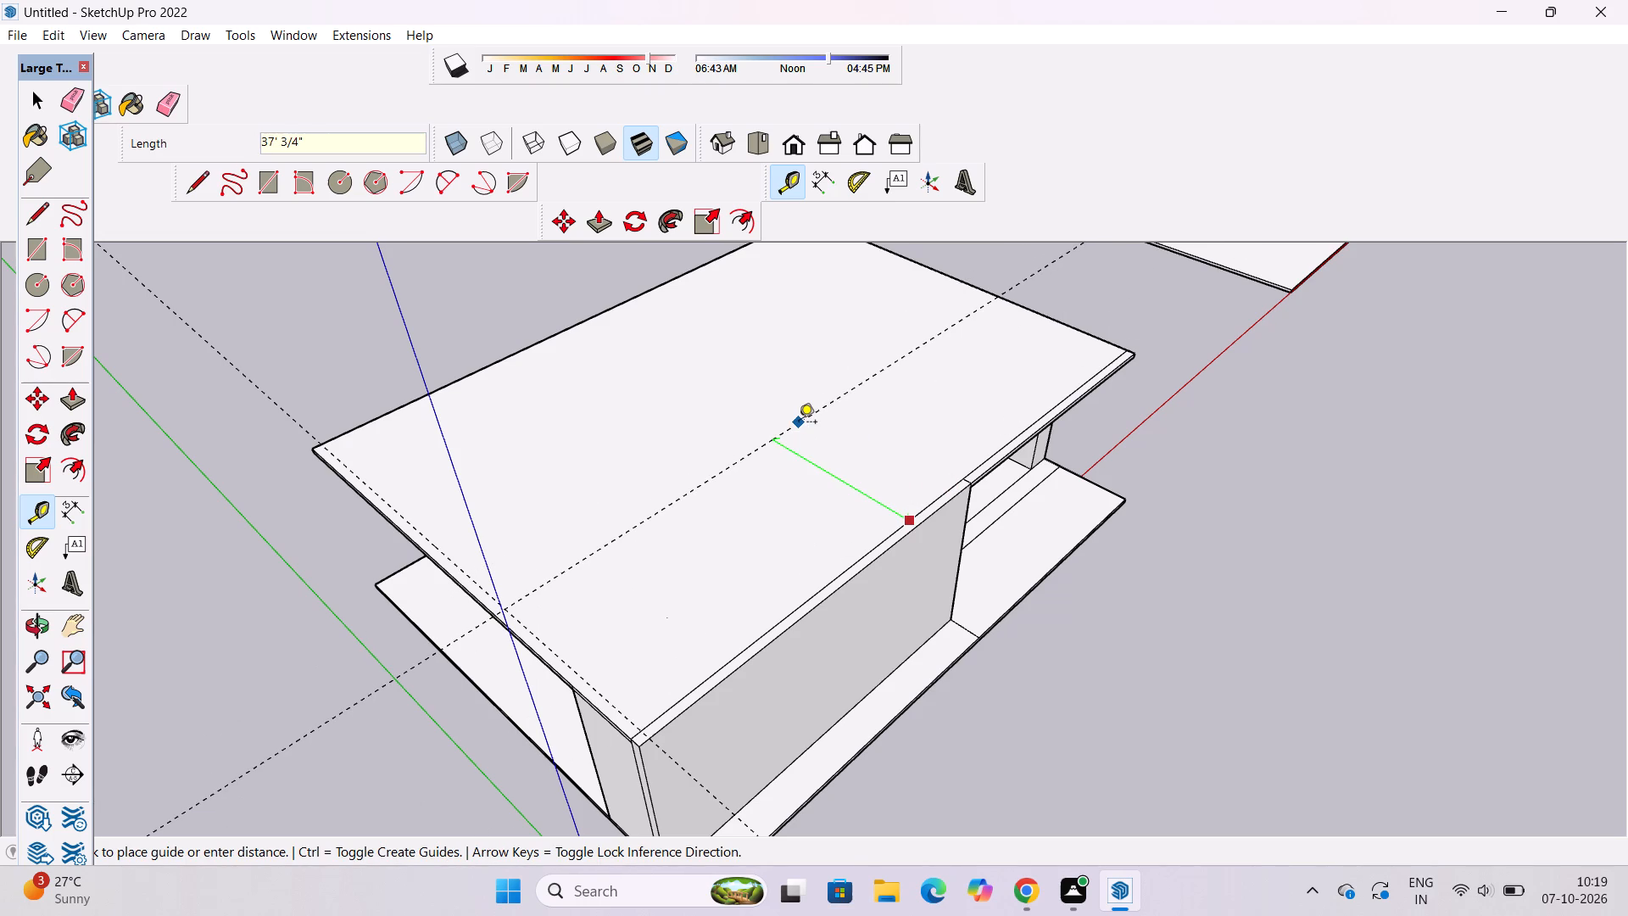
pyautogui.write("35'")
pyautogui.press('Return')
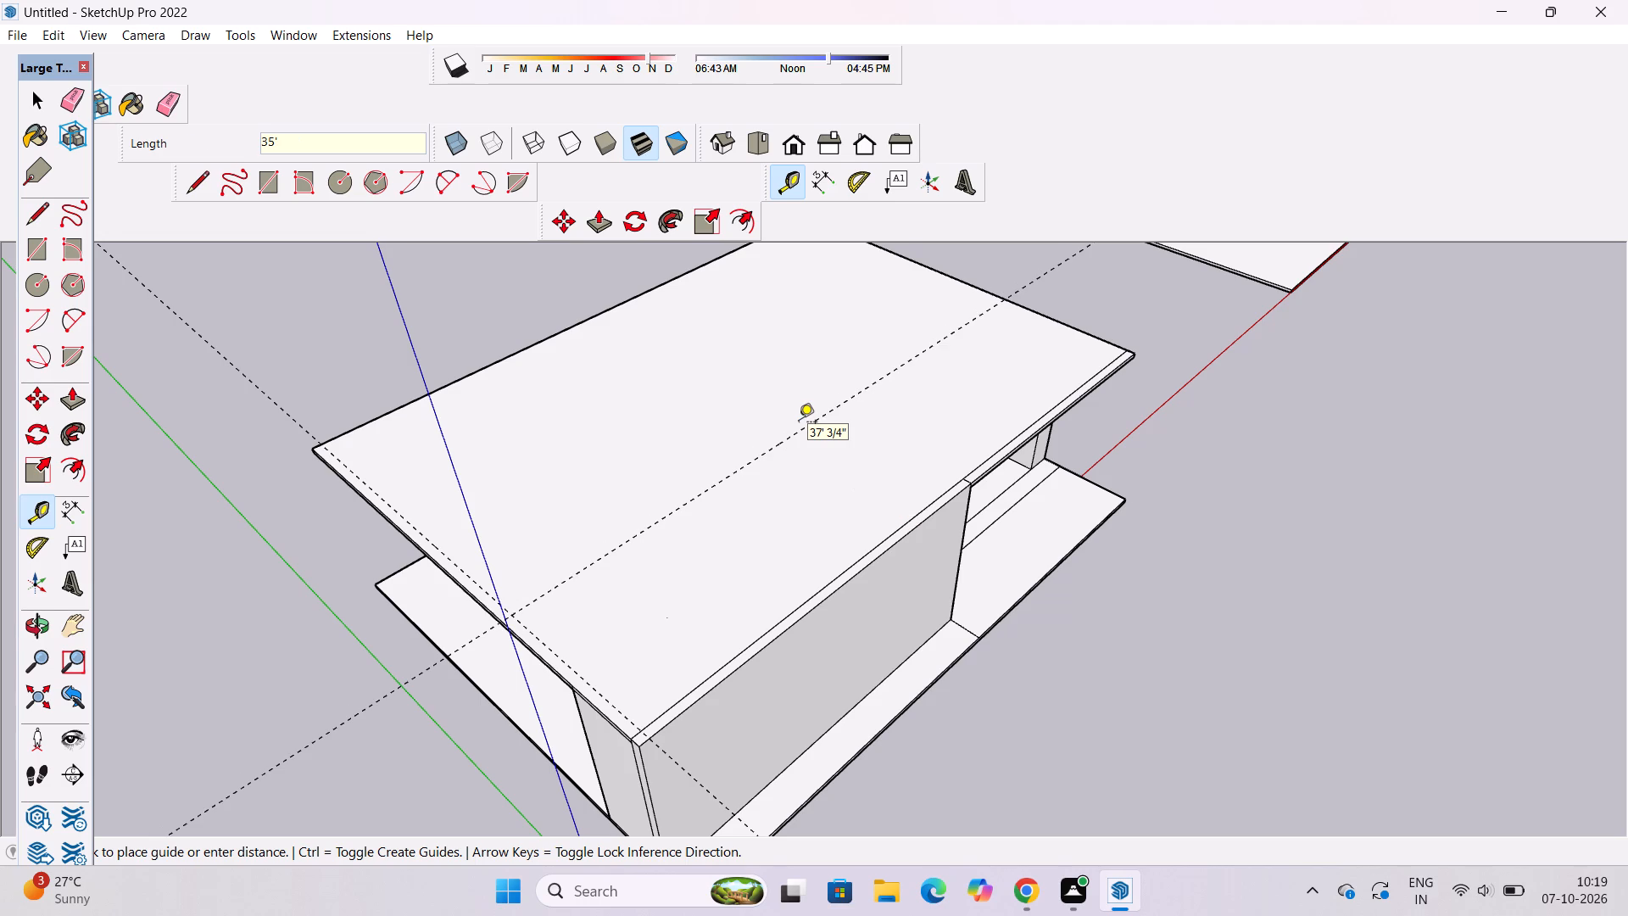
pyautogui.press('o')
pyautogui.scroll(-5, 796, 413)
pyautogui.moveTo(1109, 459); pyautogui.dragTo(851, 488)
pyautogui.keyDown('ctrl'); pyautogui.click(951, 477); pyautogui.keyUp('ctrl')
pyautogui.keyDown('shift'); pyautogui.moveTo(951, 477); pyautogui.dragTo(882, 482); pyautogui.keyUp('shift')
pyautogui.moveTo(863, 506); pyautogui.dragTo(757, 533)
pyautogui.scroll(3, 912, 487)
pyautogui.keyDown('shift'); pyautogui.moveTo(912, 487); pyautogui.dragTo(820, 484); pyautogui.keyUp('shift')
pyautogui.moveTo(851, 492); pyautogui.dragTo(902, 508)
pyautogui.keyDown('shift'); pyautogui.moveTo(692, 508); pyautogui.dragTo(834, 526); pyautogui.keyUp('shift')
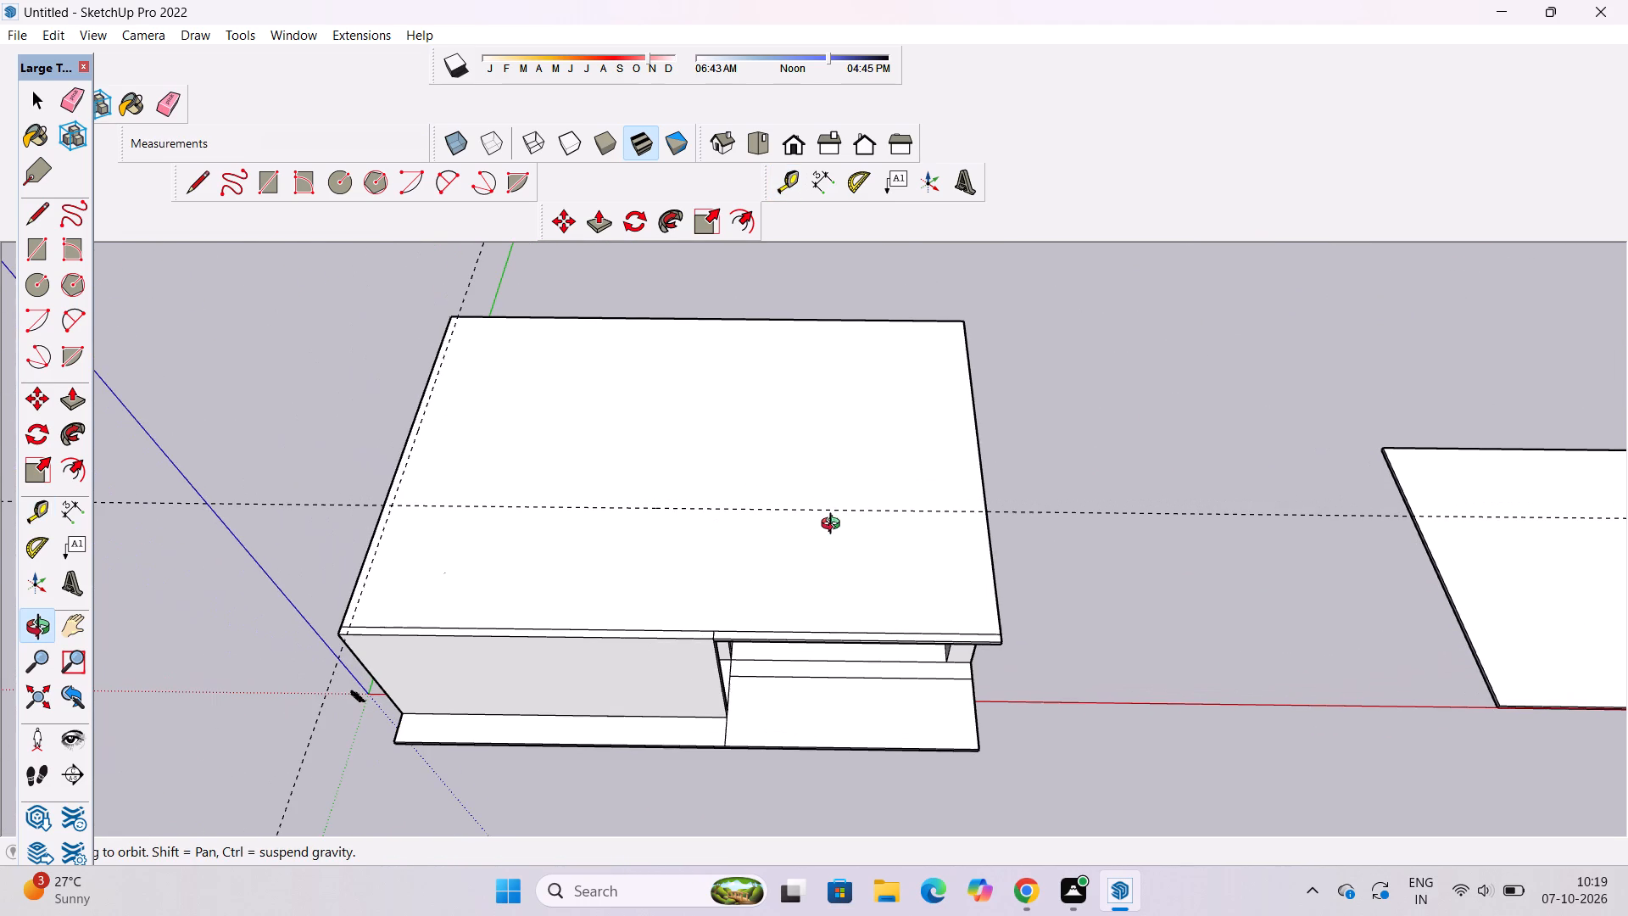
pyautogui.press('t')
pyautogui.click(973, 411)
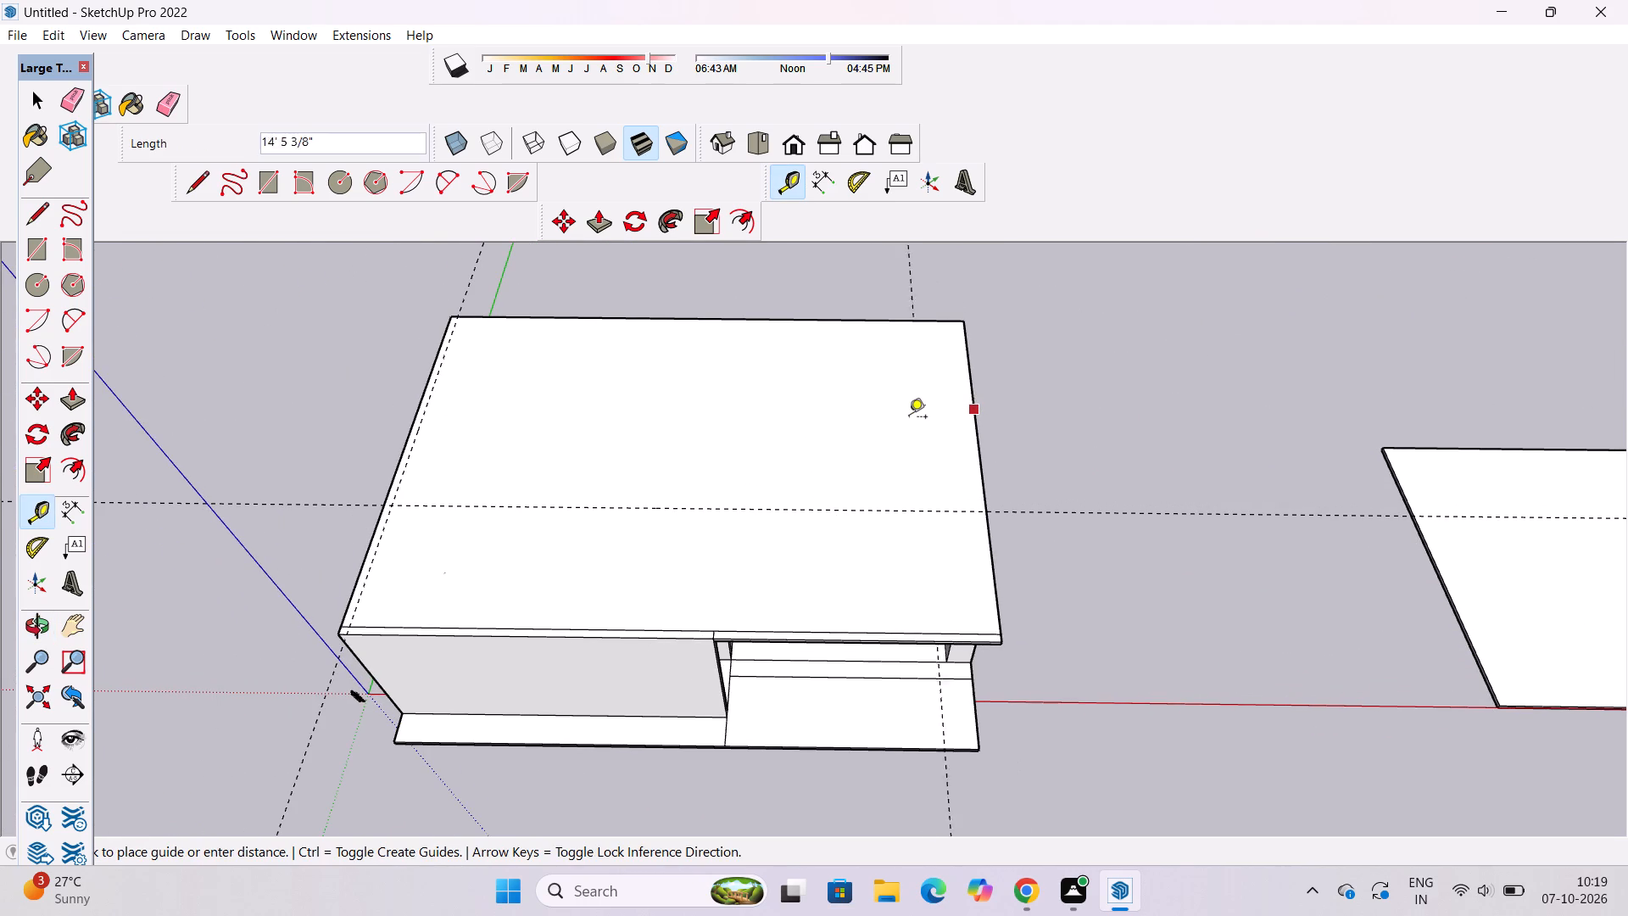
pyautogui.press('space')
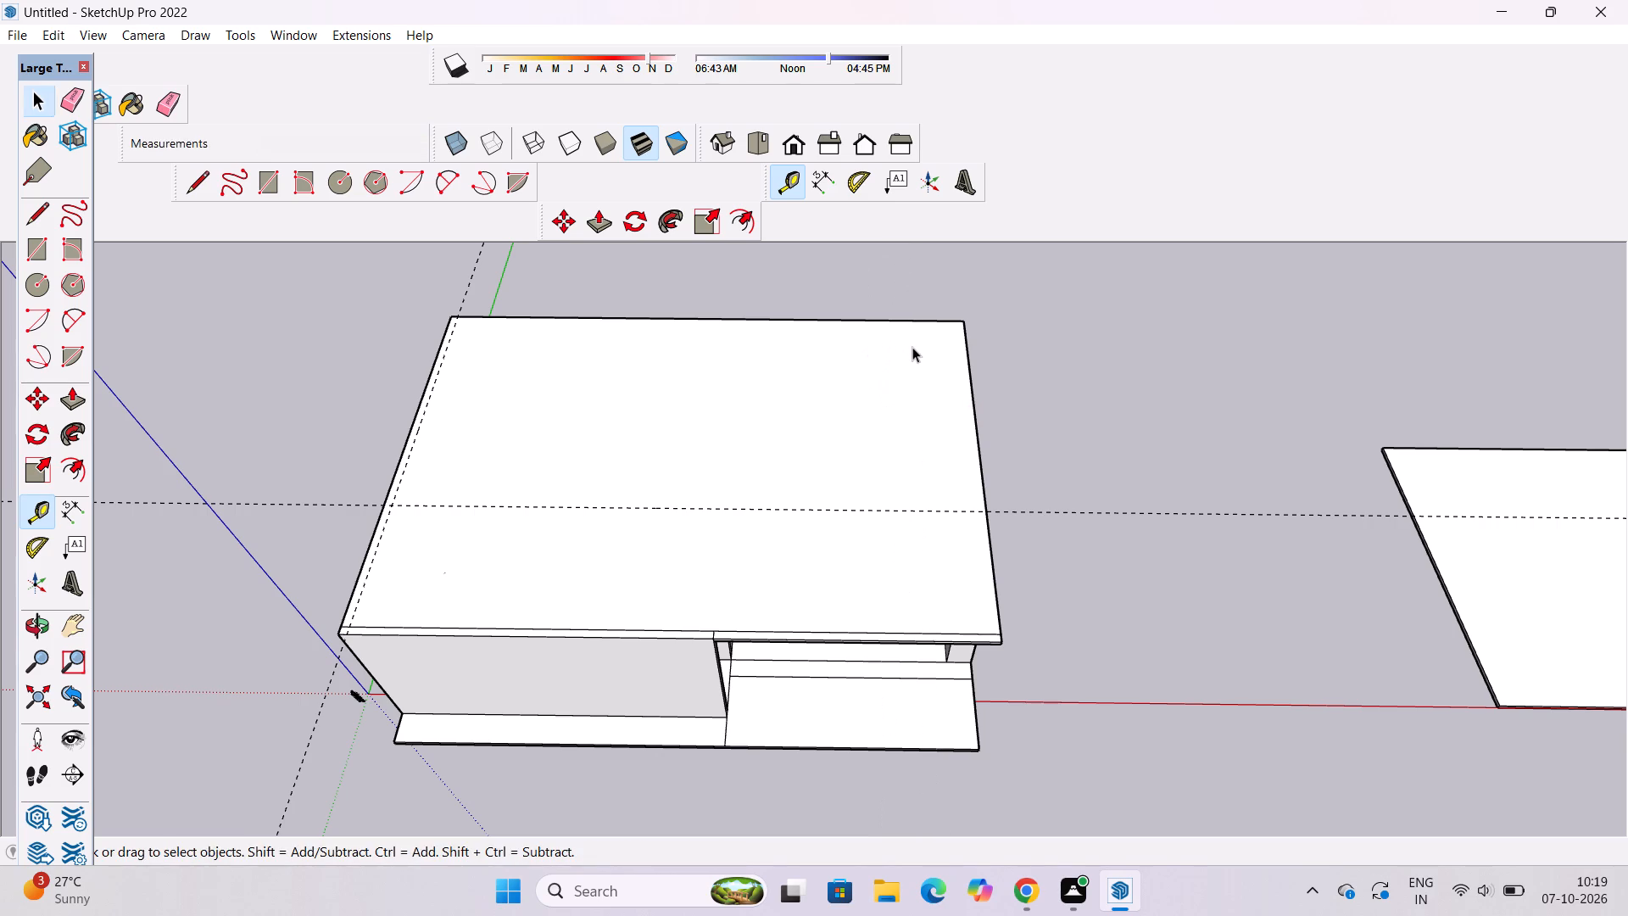
# Place a Tape Measure guide 2' inward from the roof slab's side edge farthest from the origin.
pyautogui.write('t')
pyautogui.scroll(4, 971, 487)
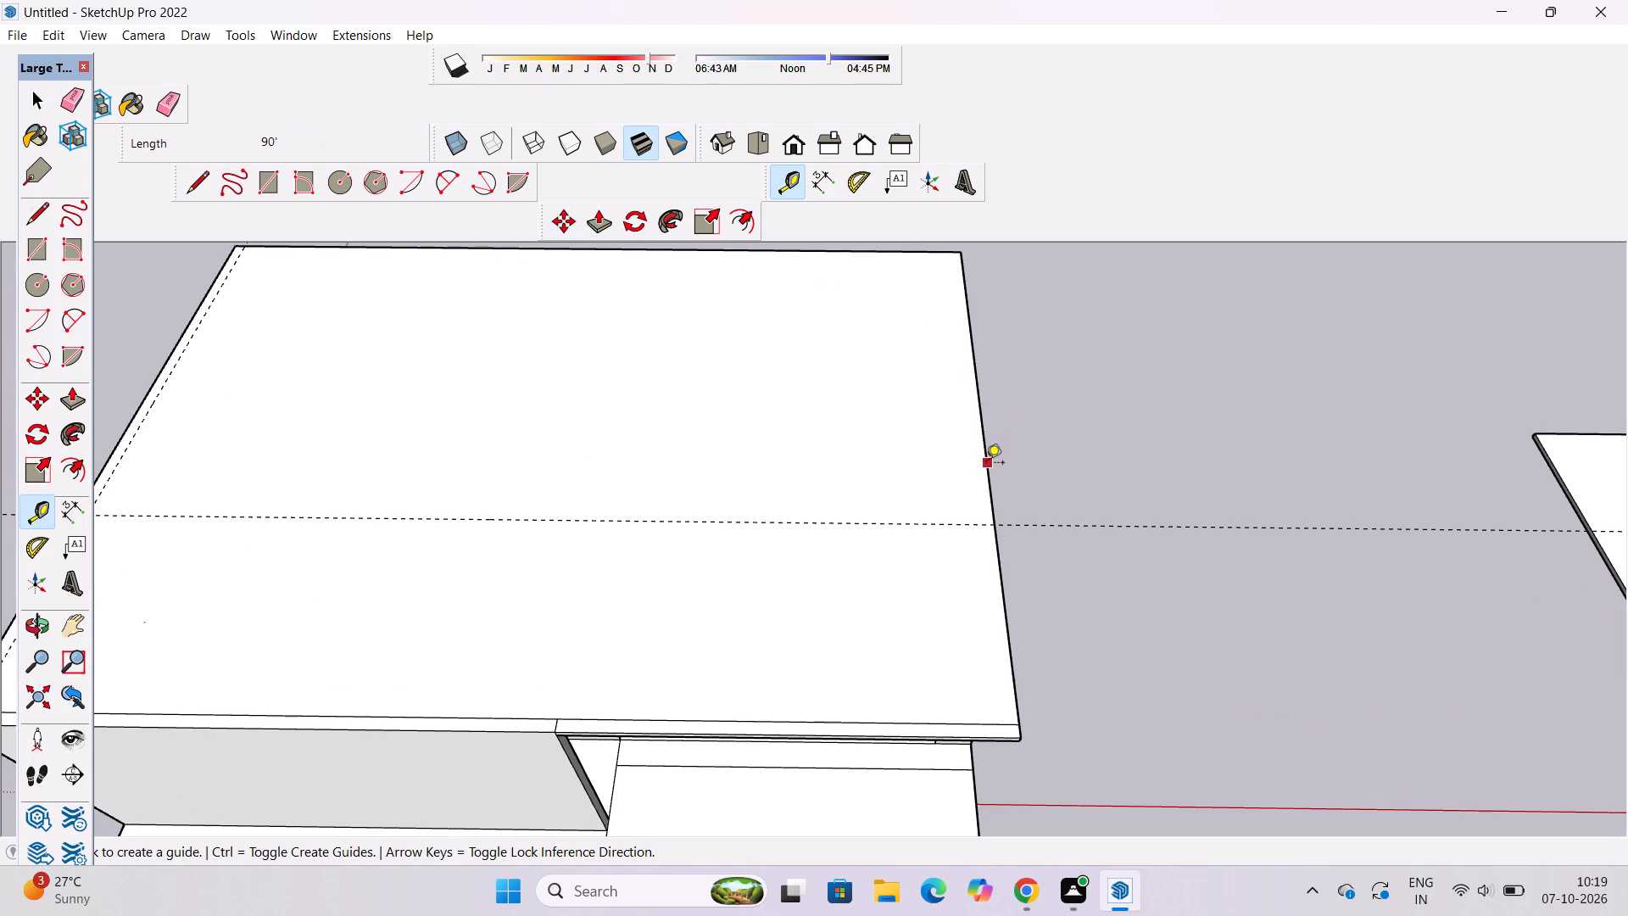
pyautogui.click(986, 464)
pyautogui.write("2'")
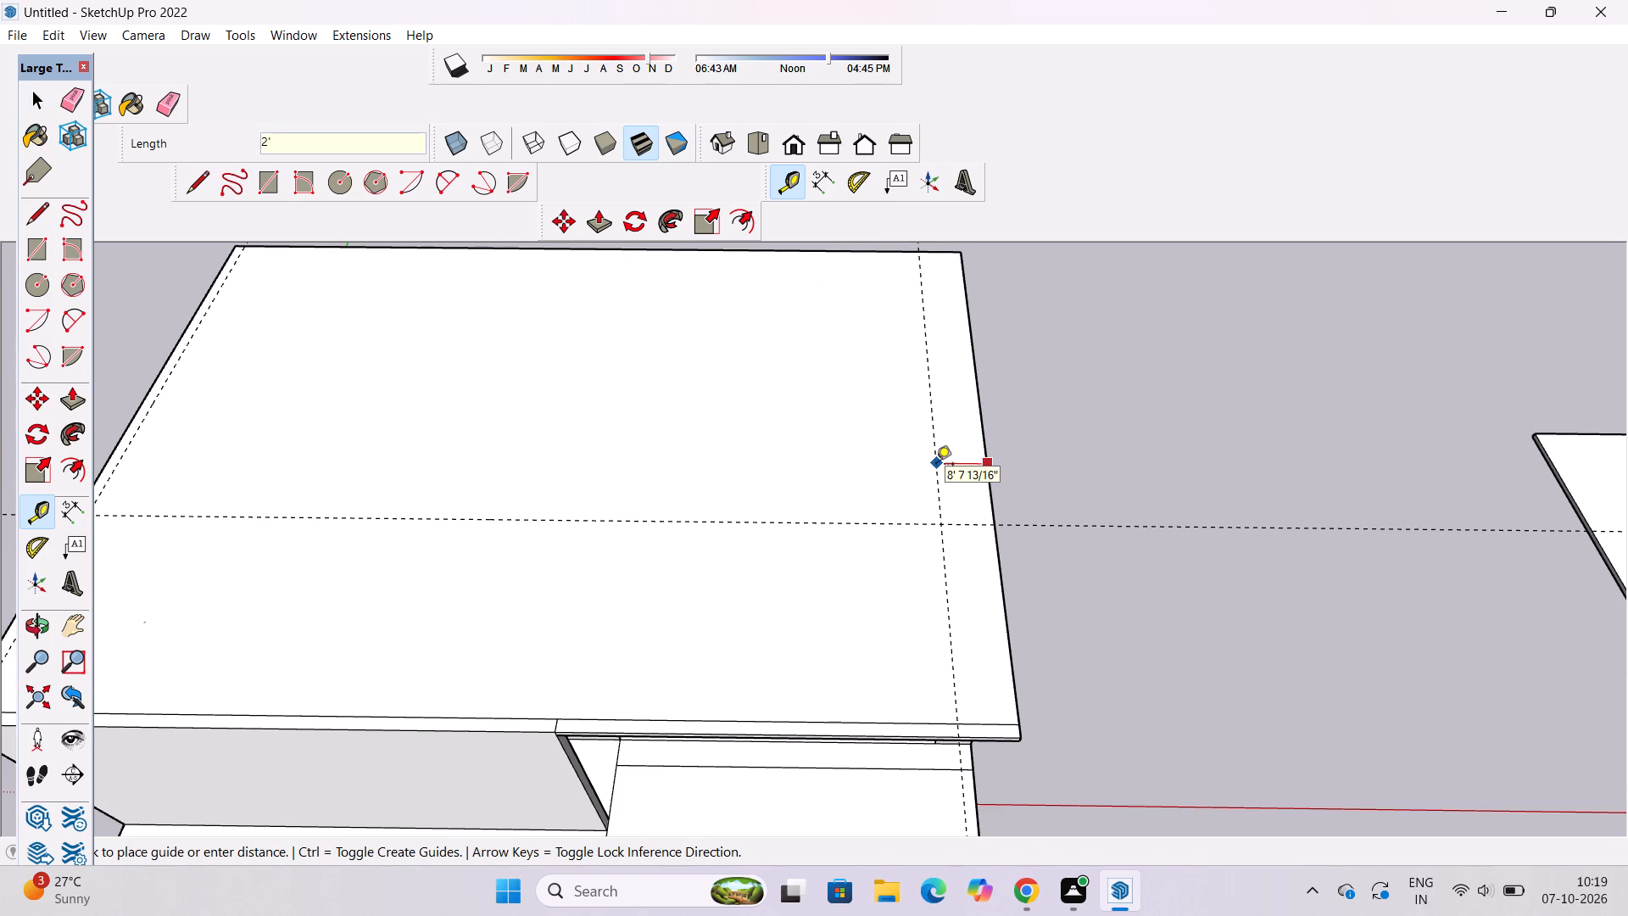
pyautogui.press('Return')
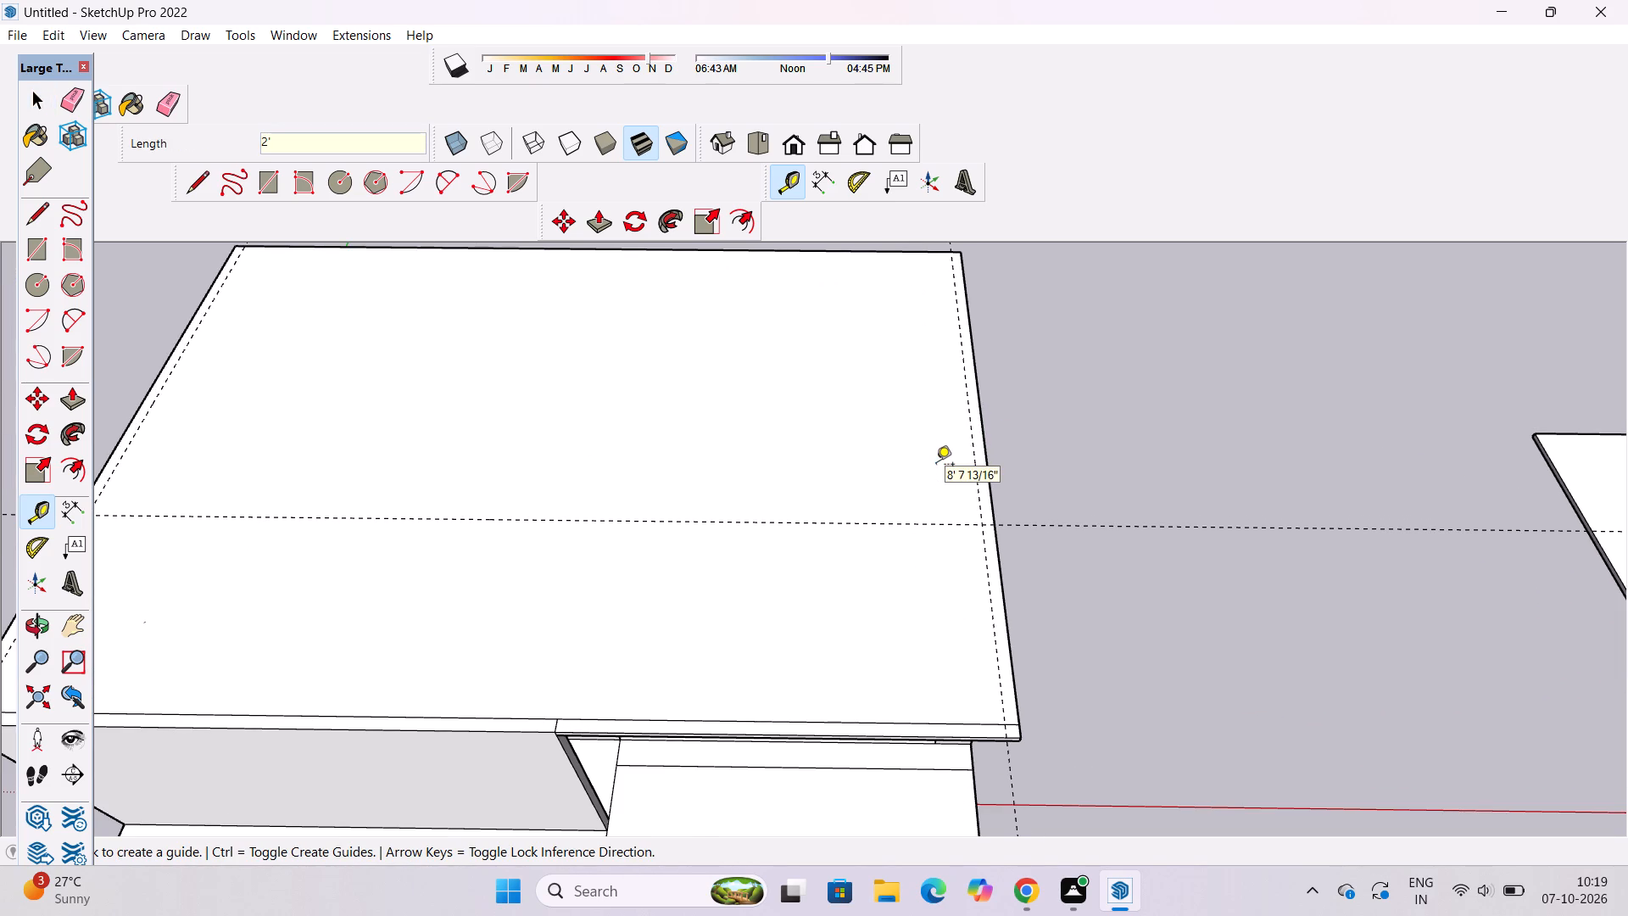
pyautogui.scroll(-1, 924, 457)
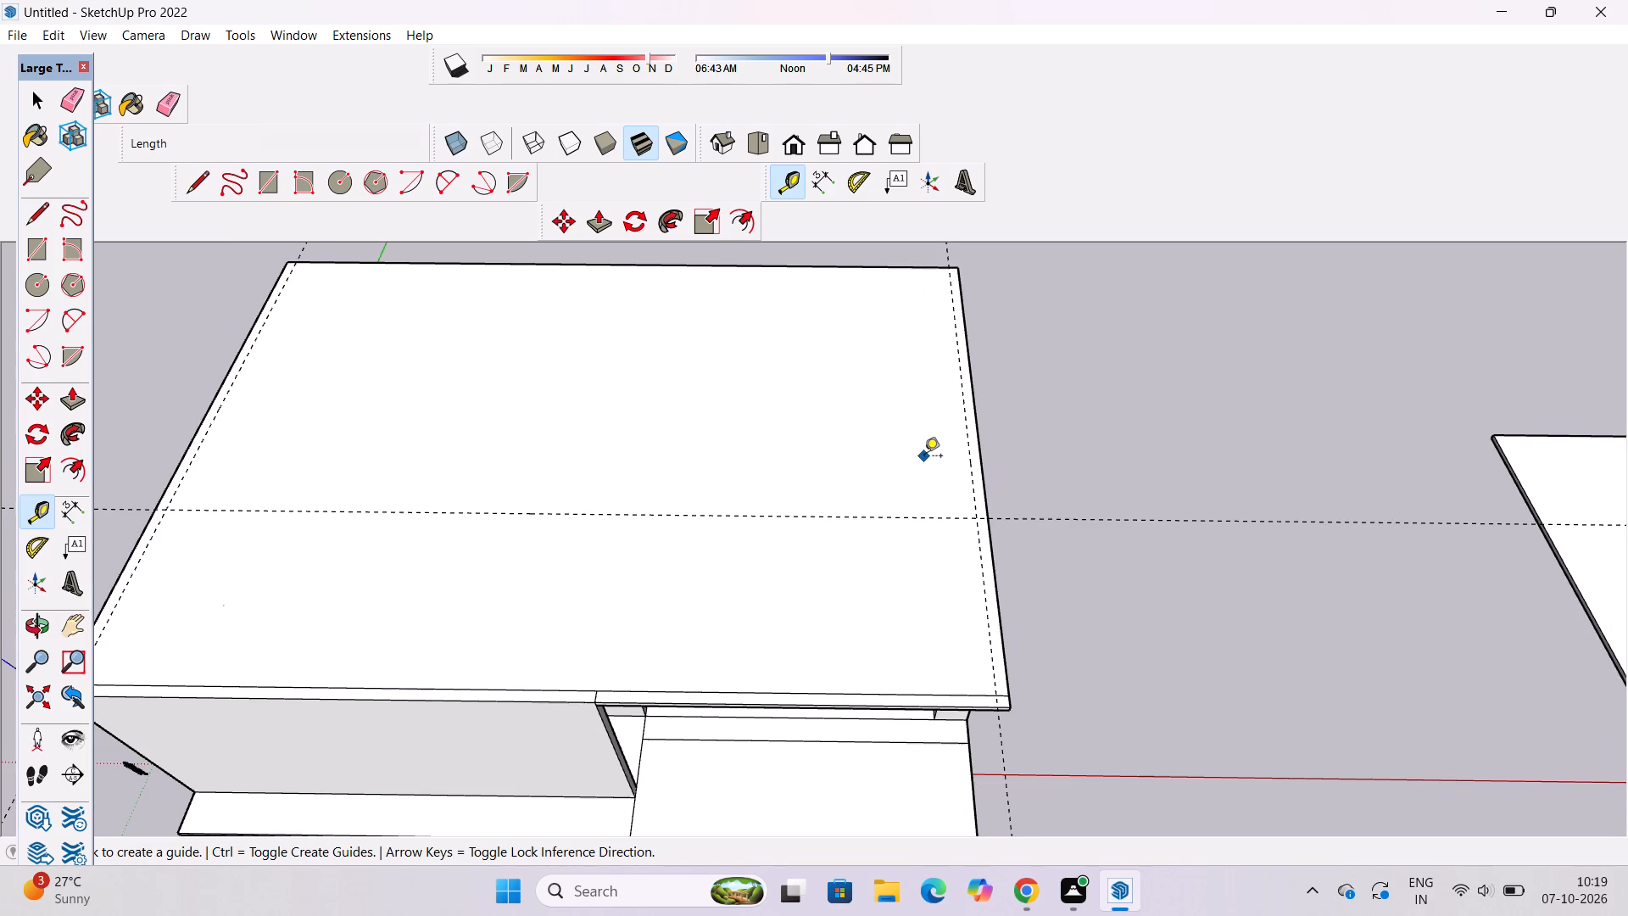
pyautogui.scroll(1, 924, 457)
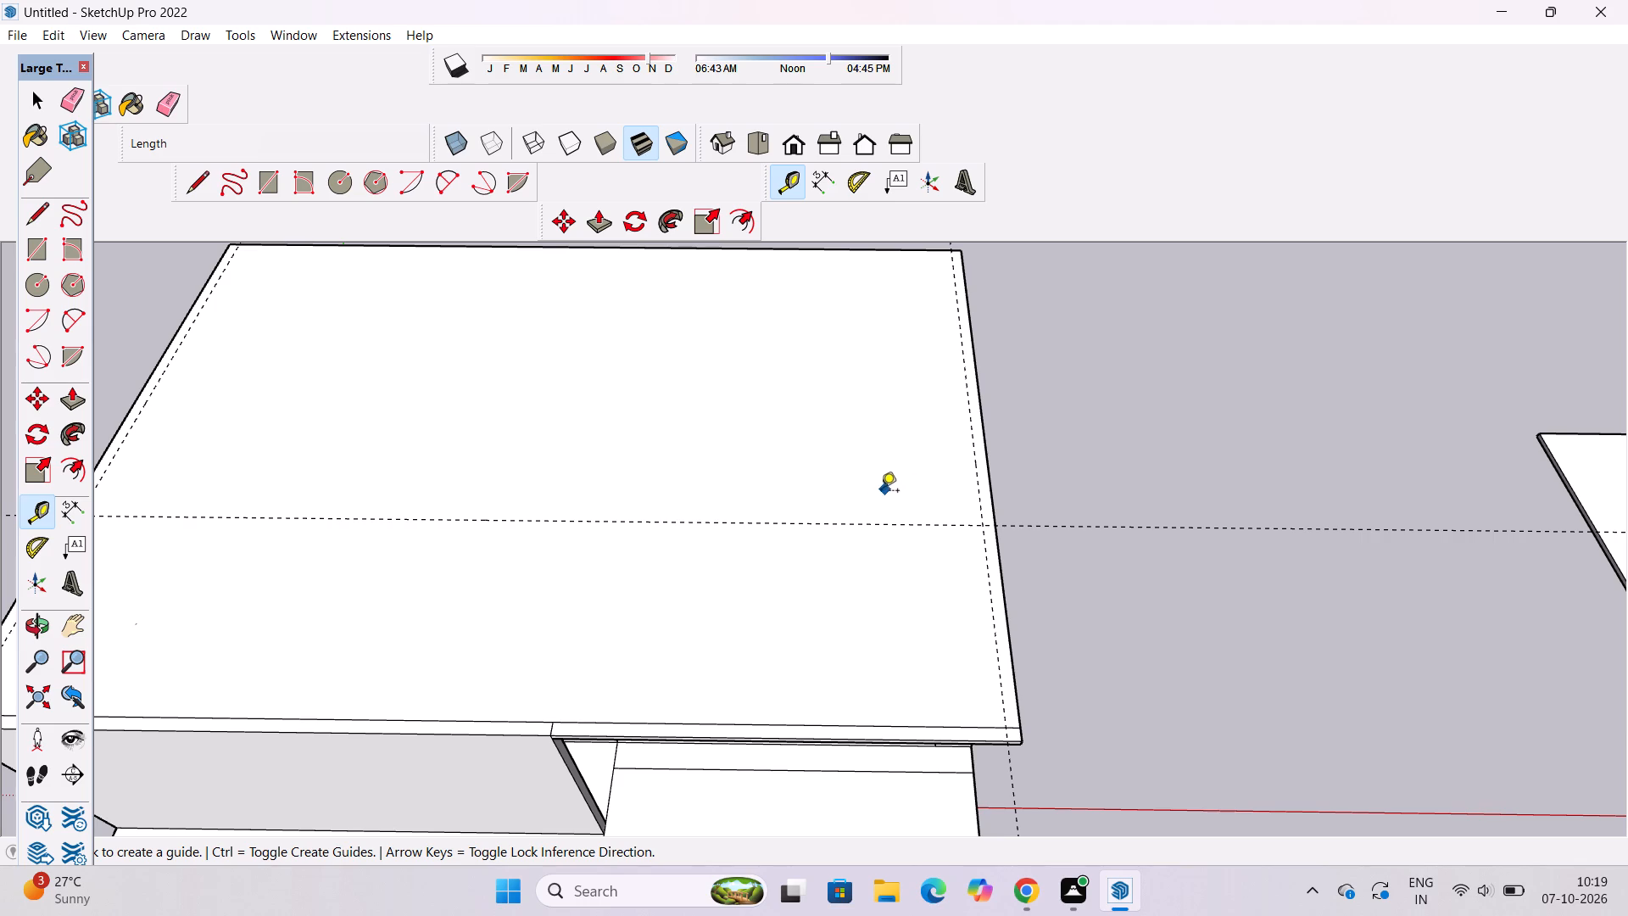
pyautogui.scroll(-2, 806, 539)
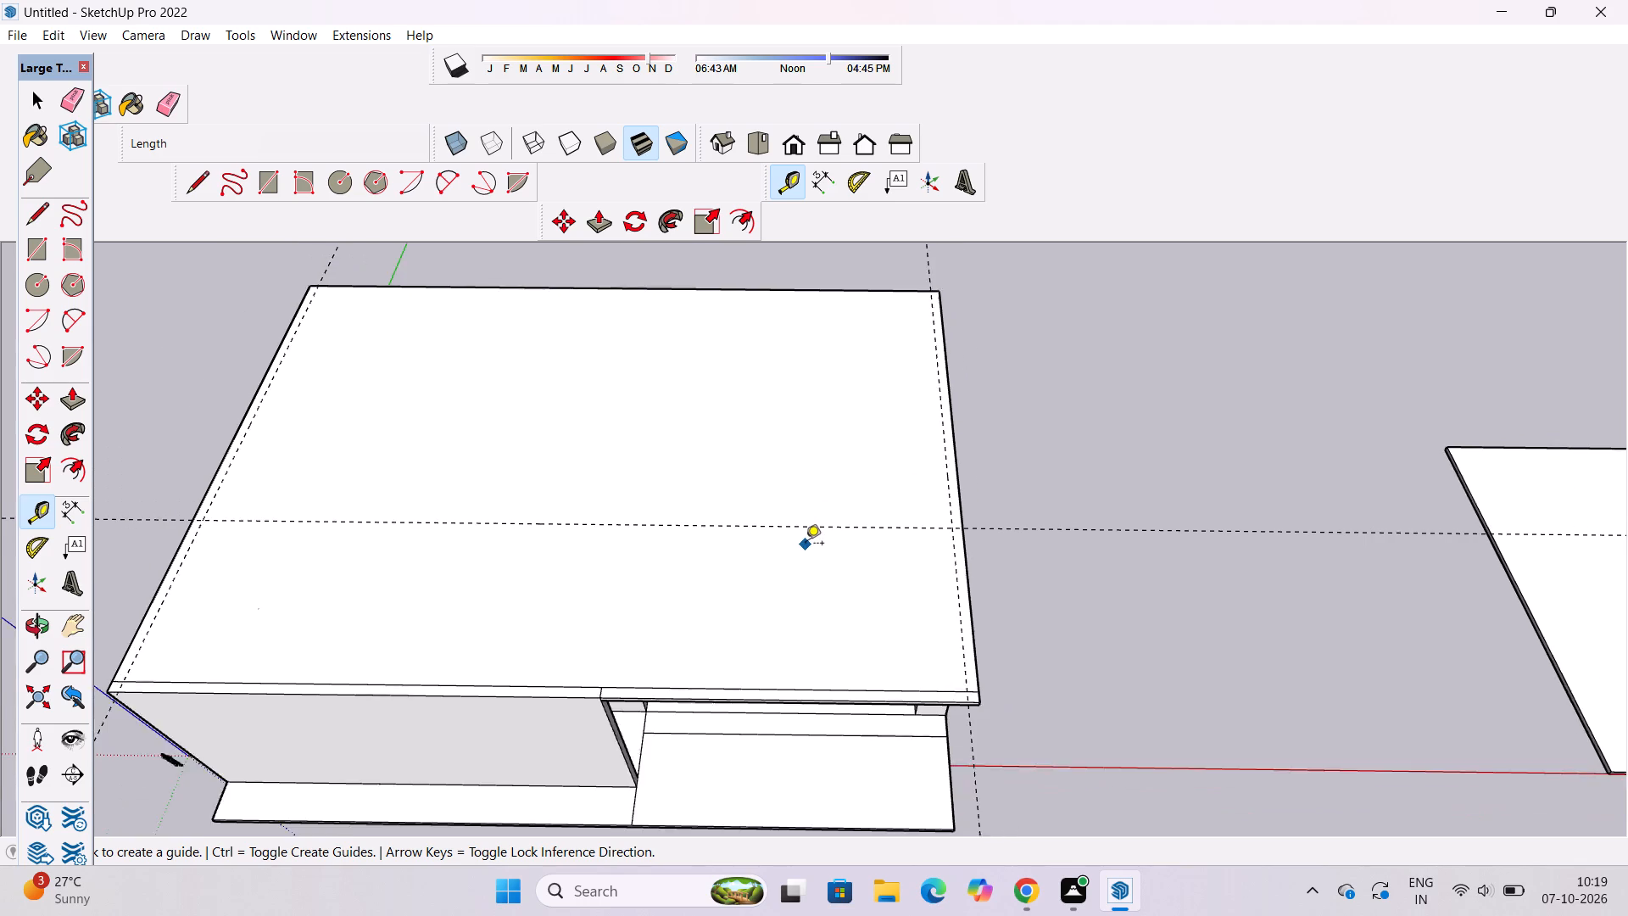
# Place a Tape Measure guide 2' inward from the roof slab's back edge, parallel to the red axis.
pyautogui.scroll(-1, 806, 545)
pyautogui.scroll(4, 804, 545)
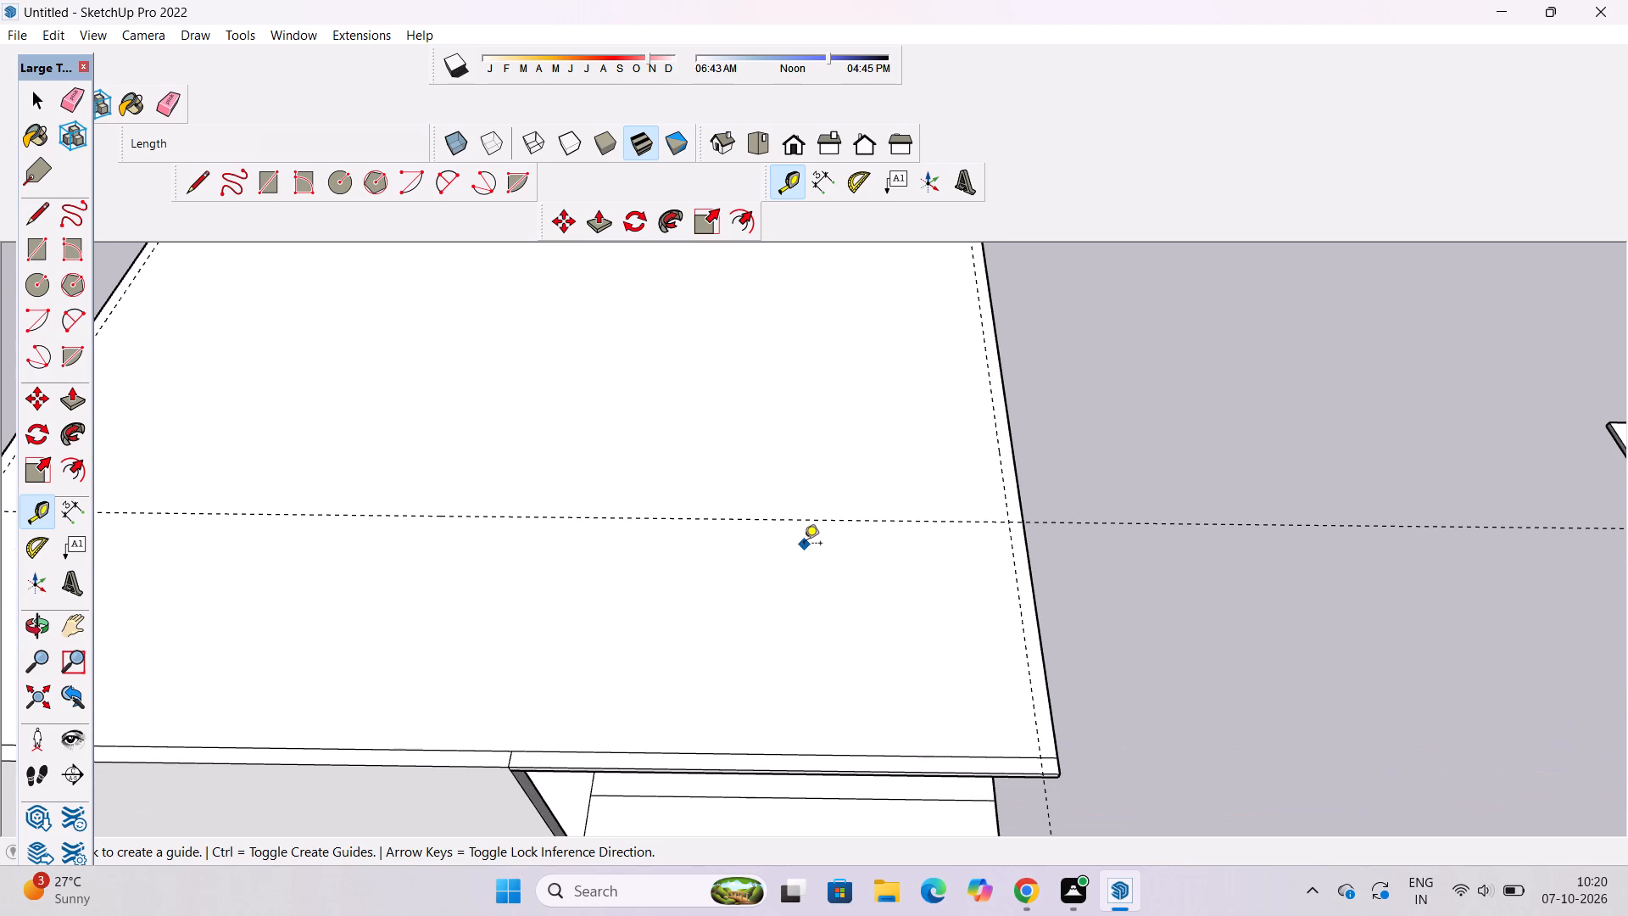
pyautogui.scroll(-3, 804, 545)
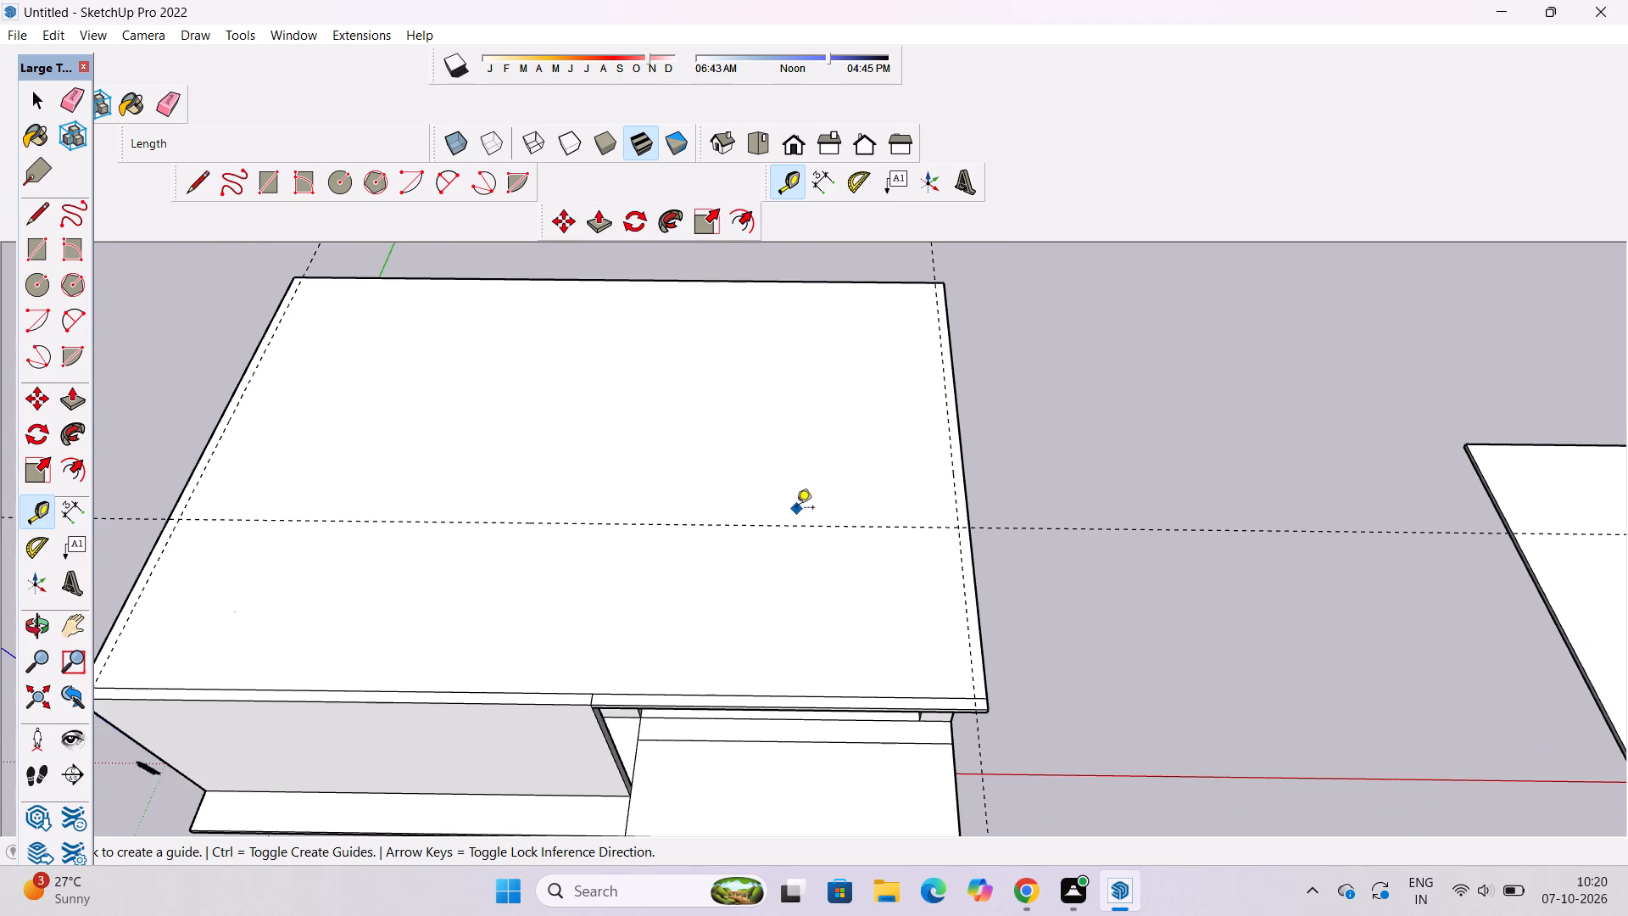
pyautogui.scroll(2, 796, 509)
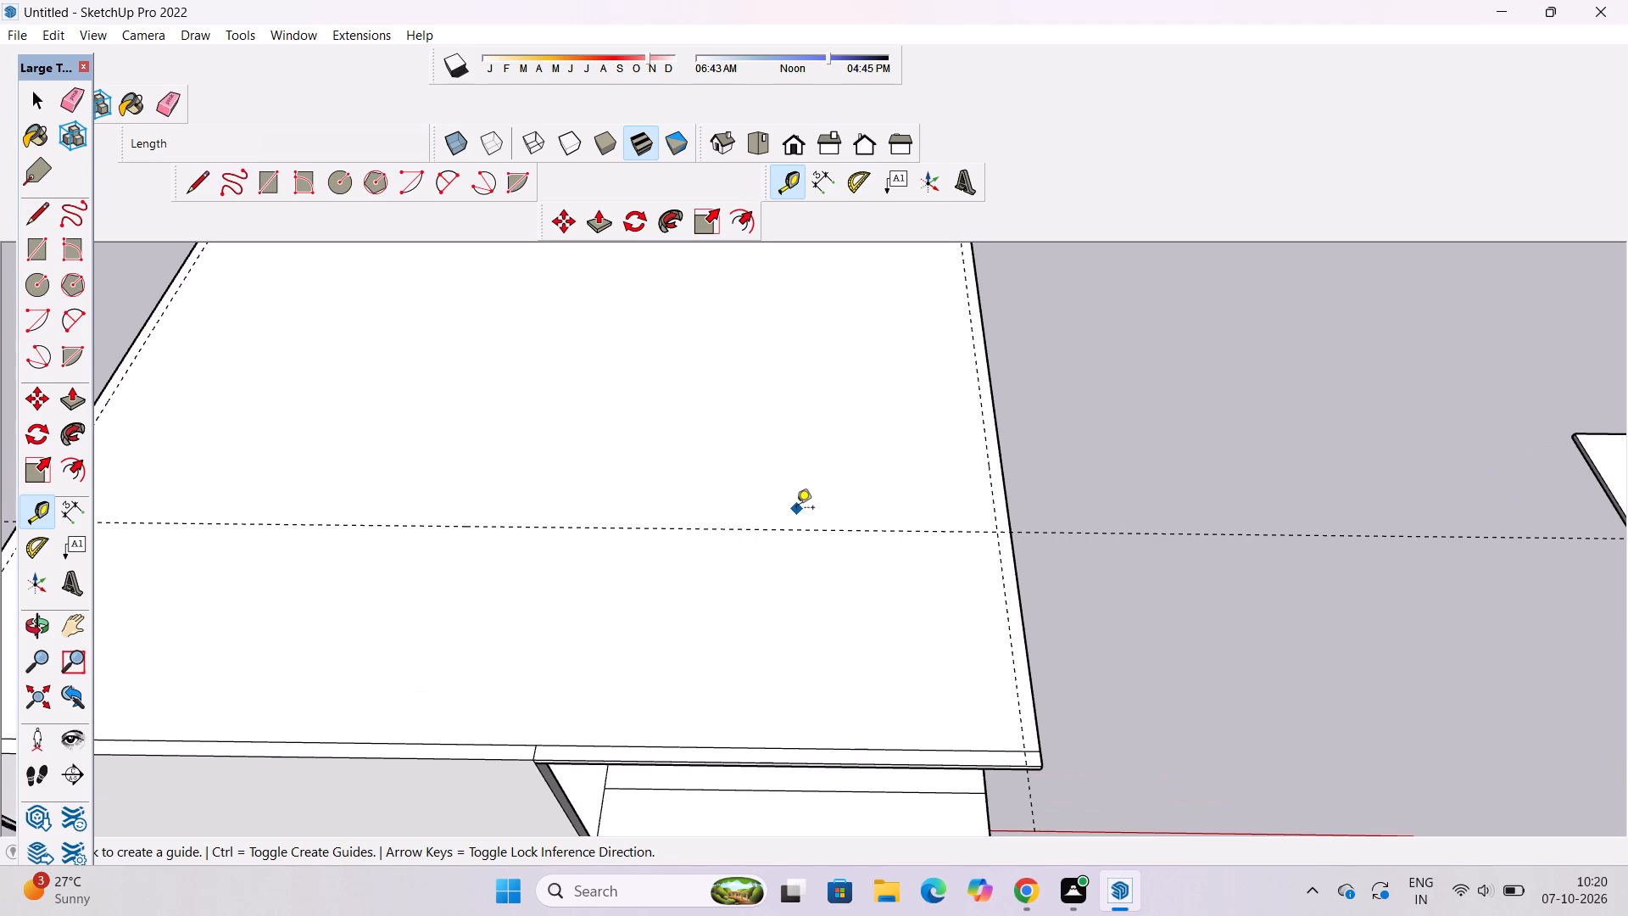
pyautogui.scroll(1, 796, 509)
pyautogui.scroll(-5, 796, 509)
pyautogui.scroll(5, 739, 582)
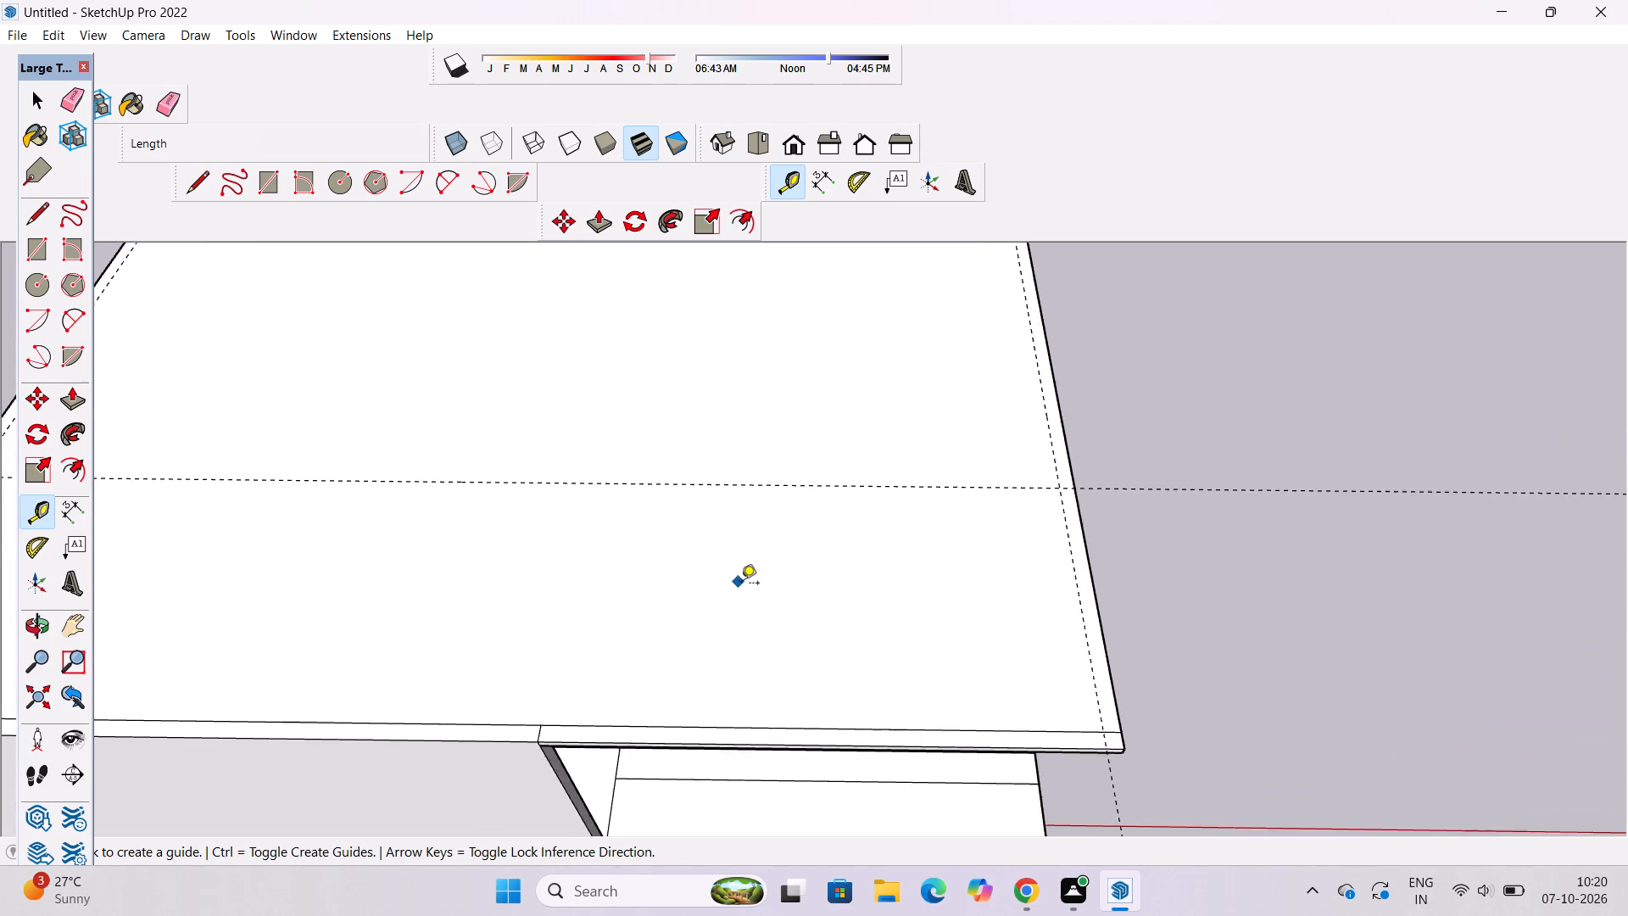
pyautogui.scroll(-9, 744, 584)
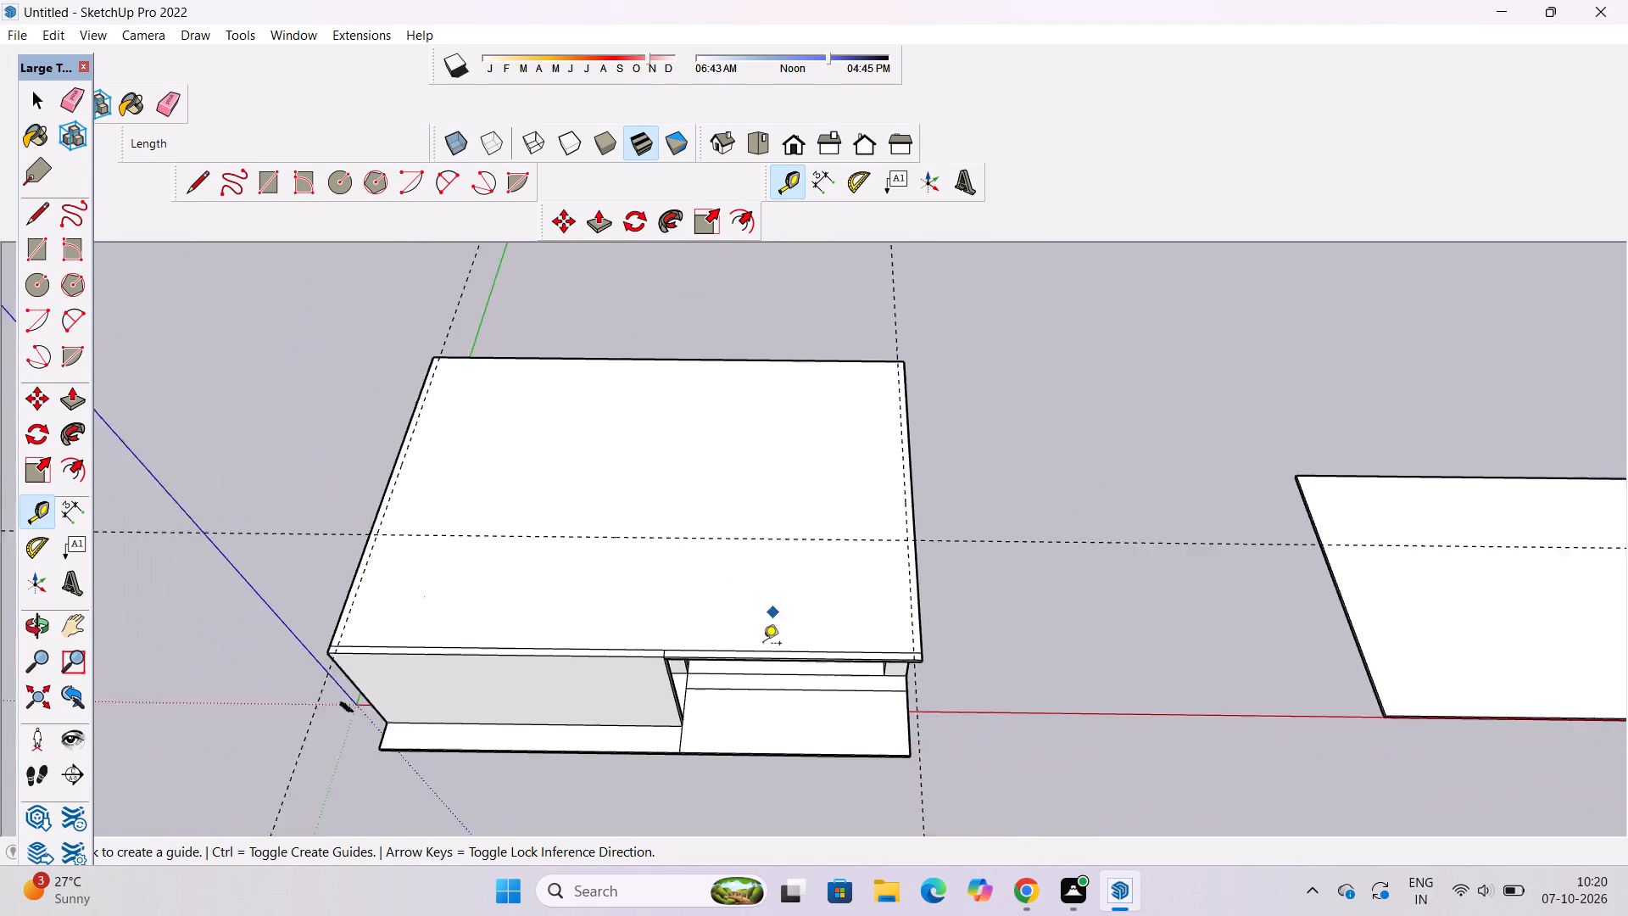
pyautogui.scroll(-1, 763, 645)
pyautogui.scroll(5, 794, 408)
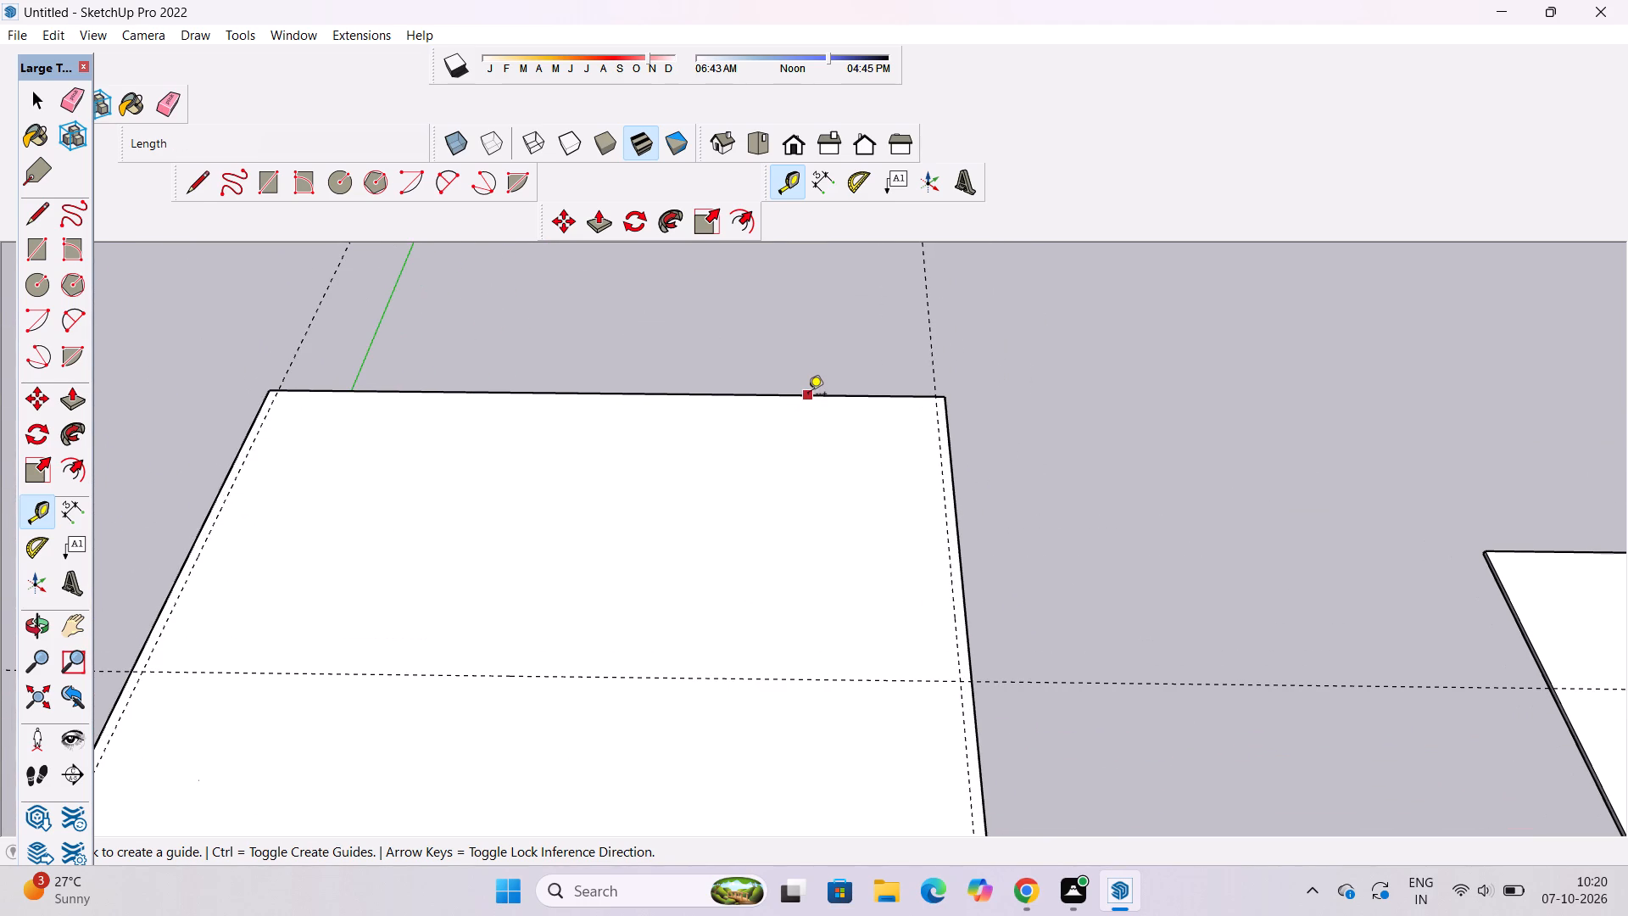
pyautogui.click(808, 395)
pyautogui.write("2'")
pyautogui.press('Return')
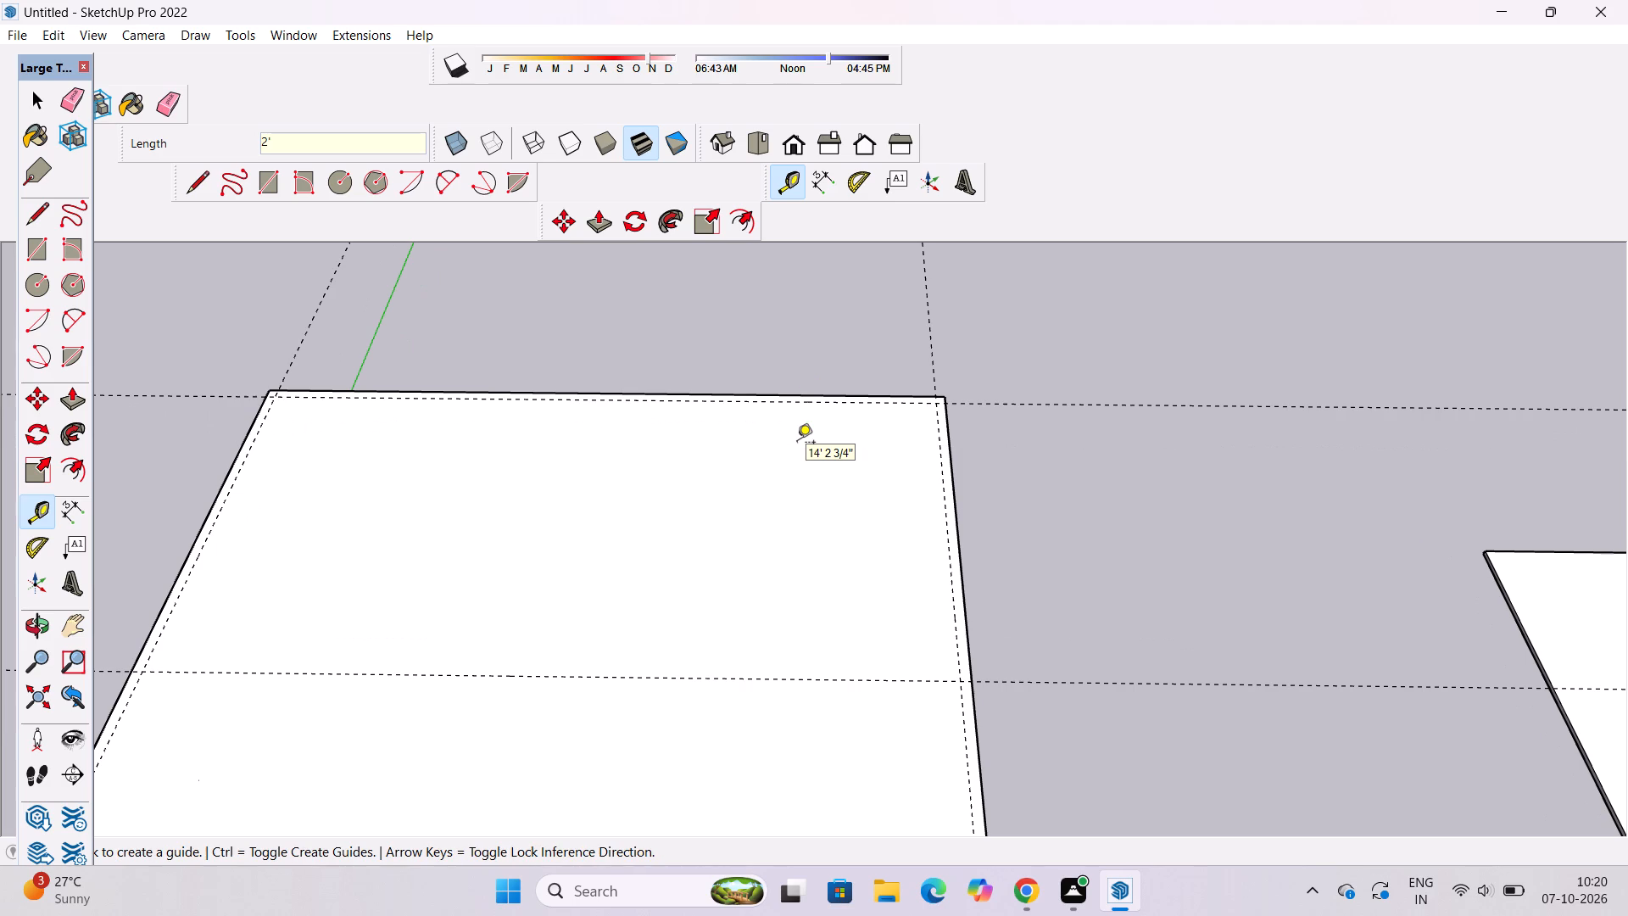
# Start the Line tool to trace the outline along the inset guides on the roof slab.
pyautogui.click(198, 173)
pyautogui.scroll(-5, 532, 533)
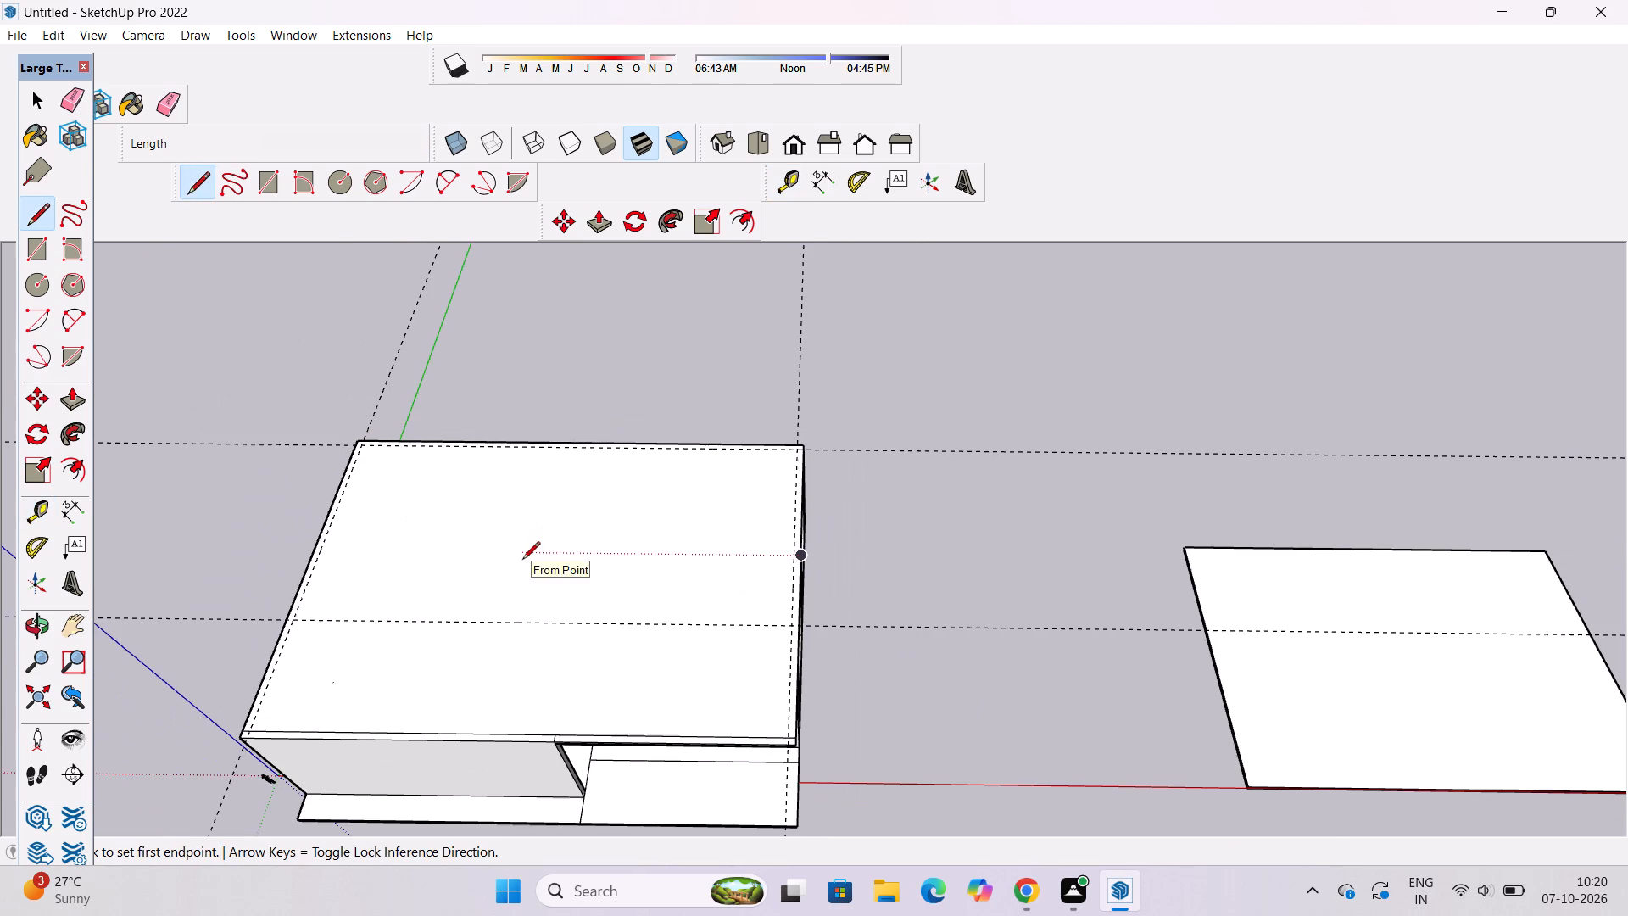
pyautogui.scroll(-5, 522, 561)
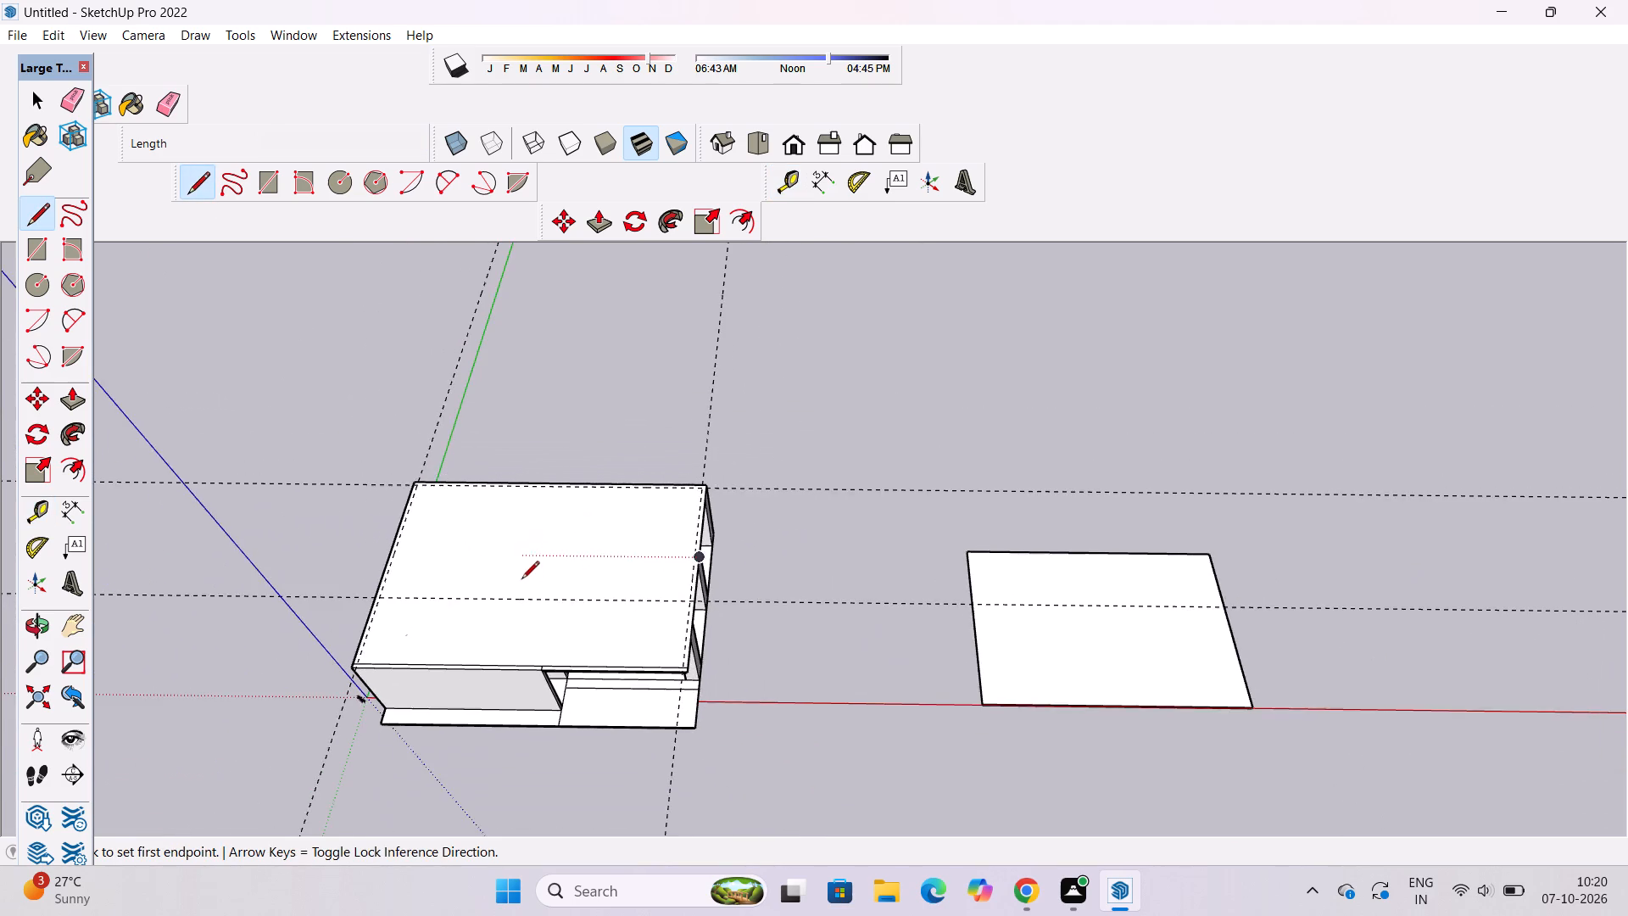
pyautogui.scroll(10, 521, 589)
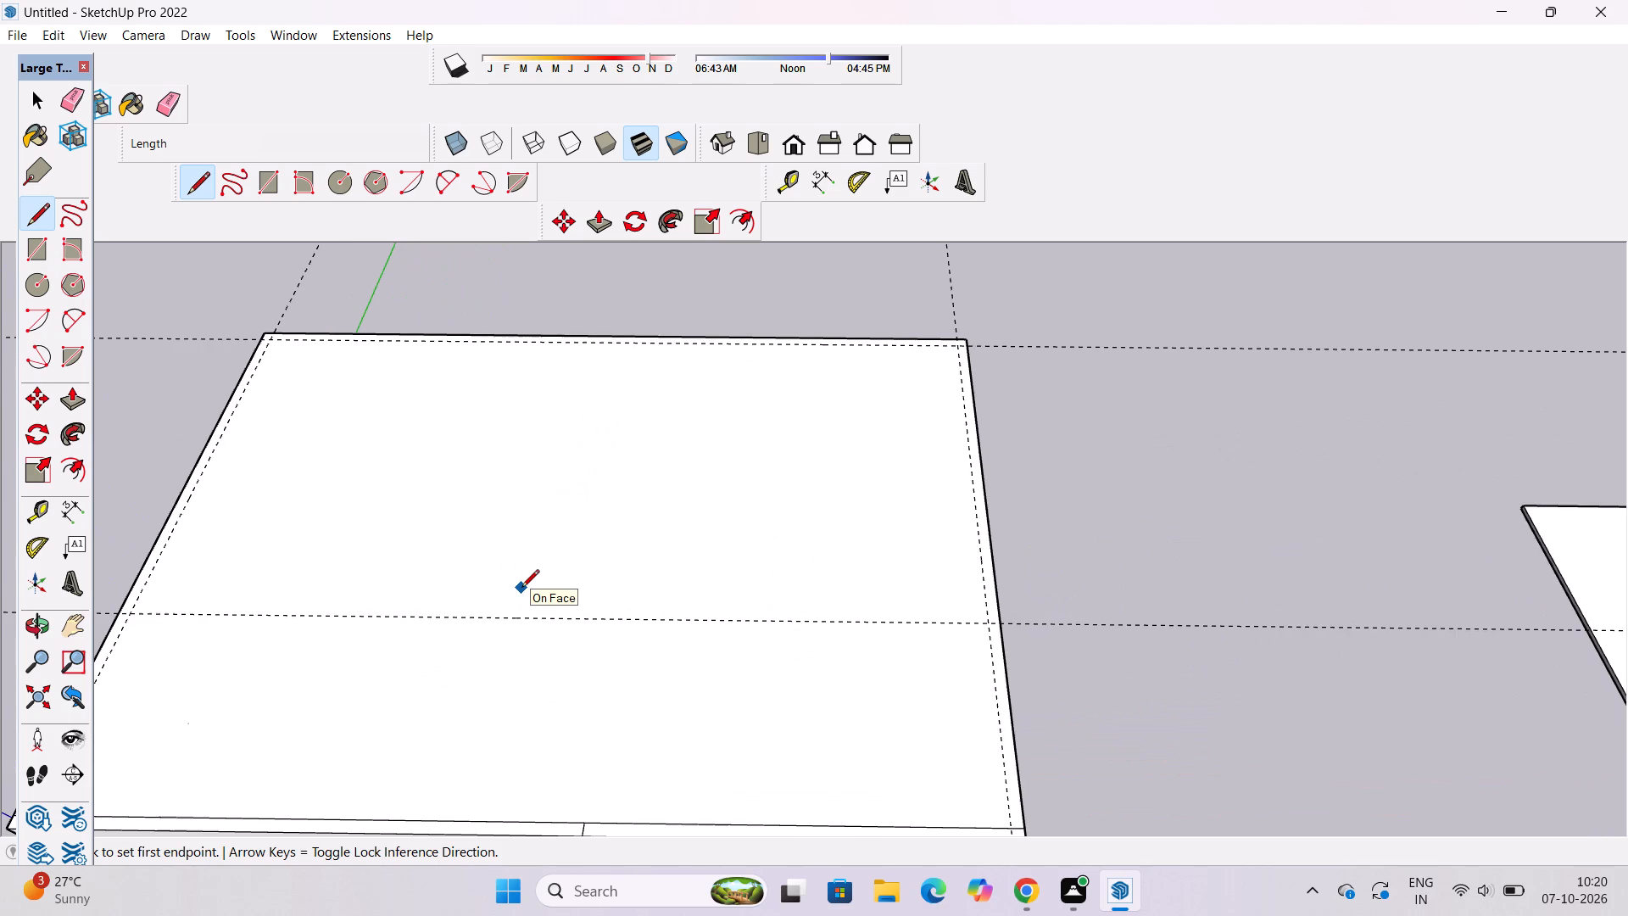
pyautogui.scroll(-3, 521, 589)
pyautogui.scroll(2, 522, 593)
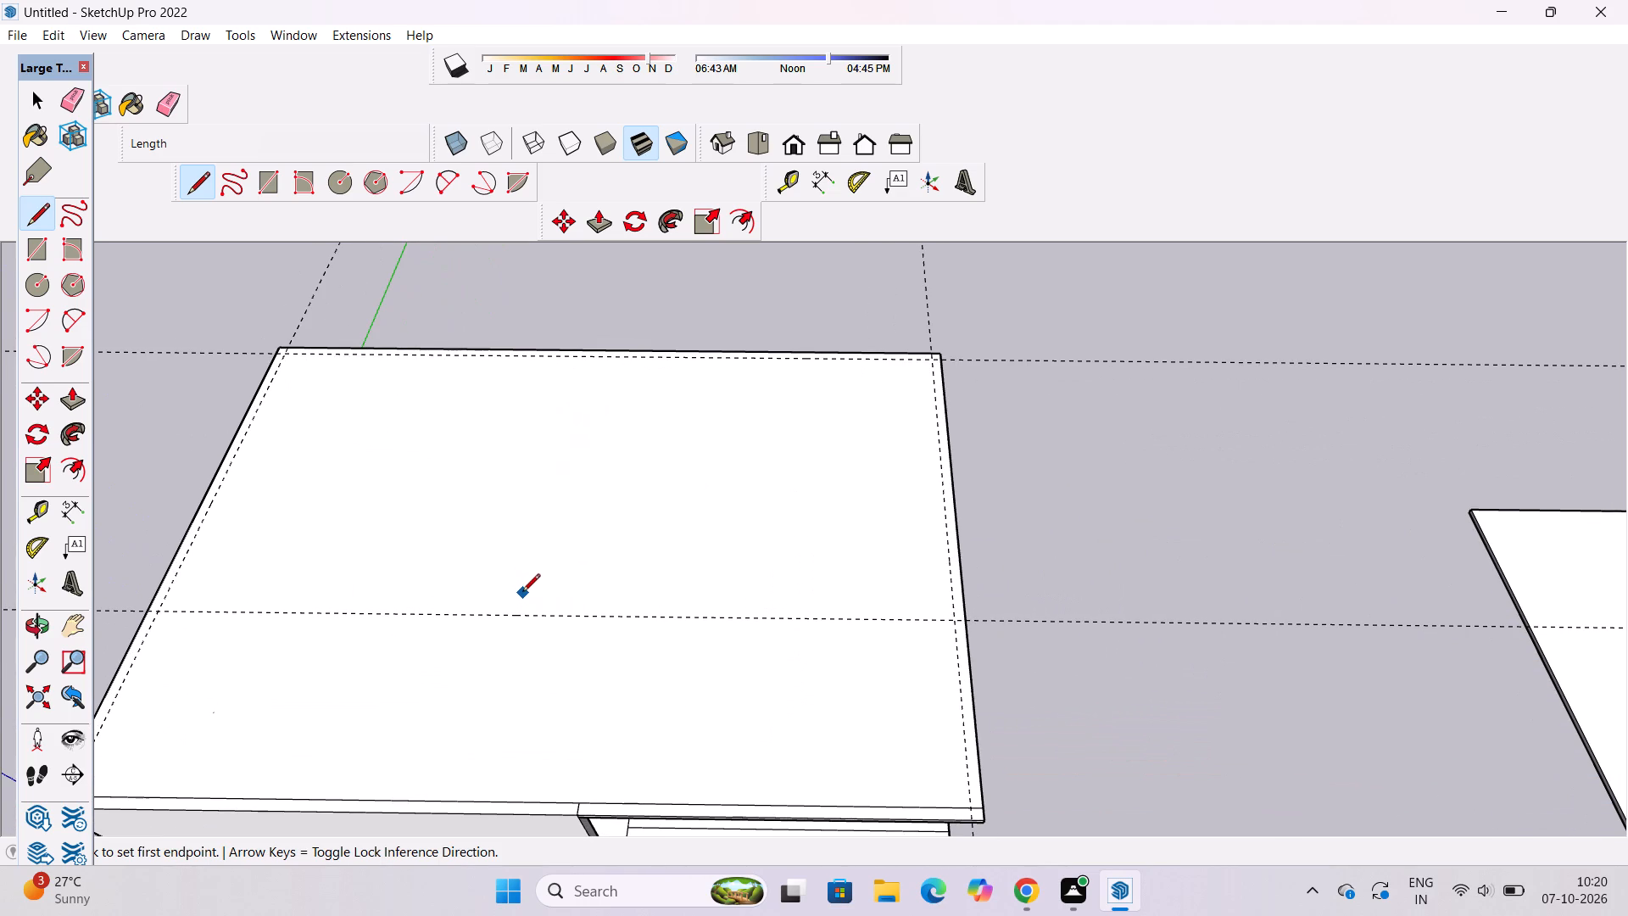
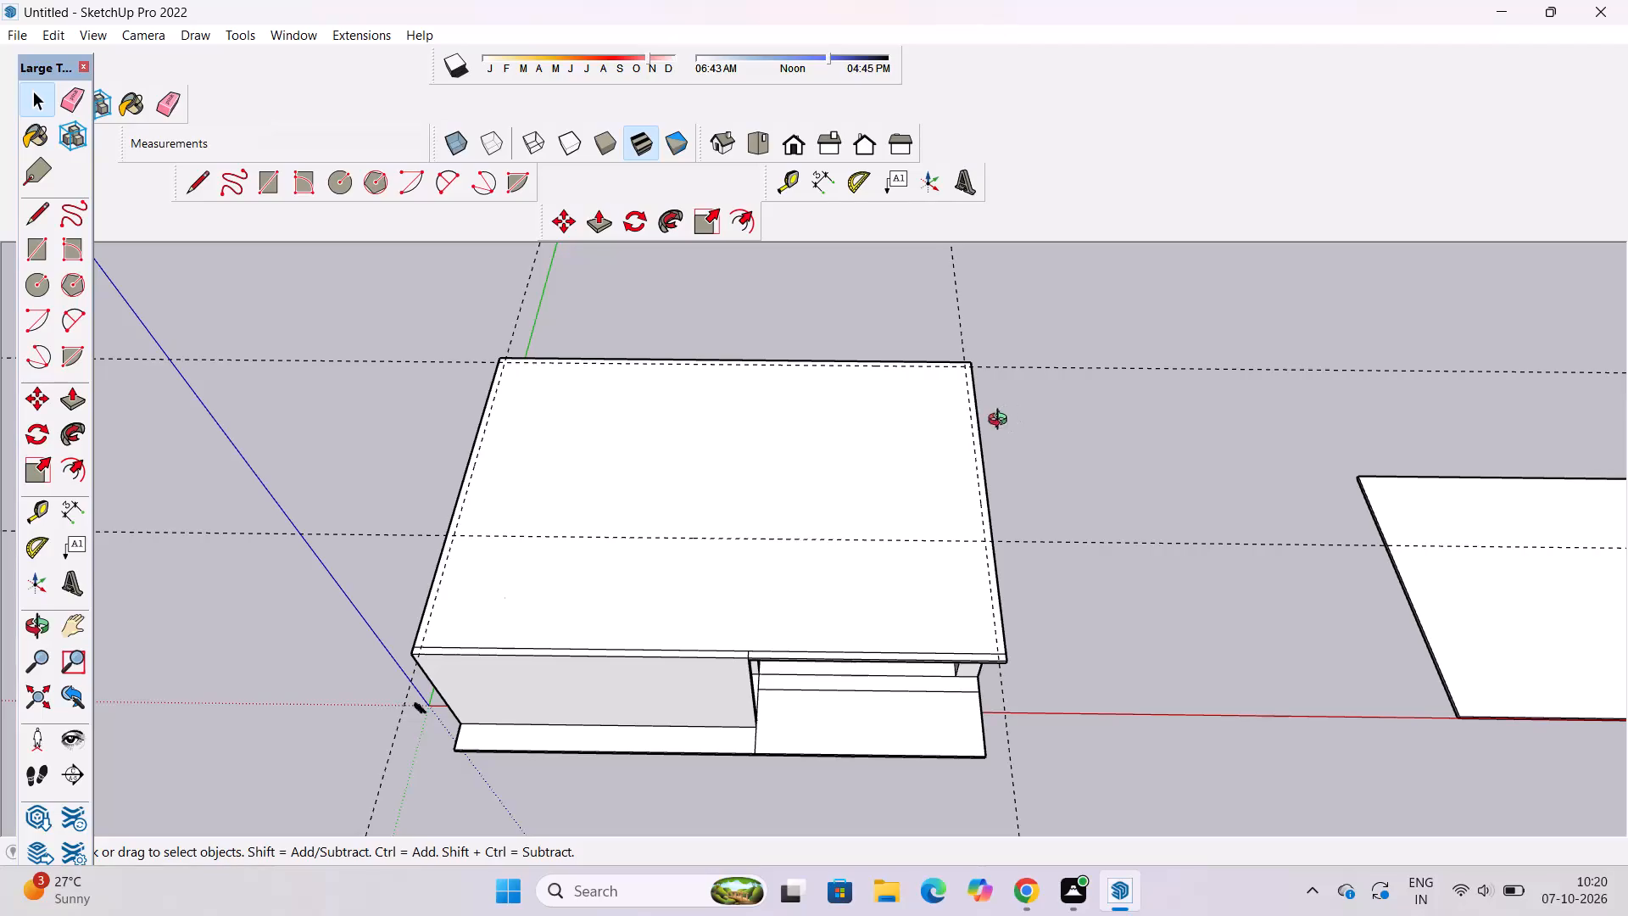
# Examine the roof slab and the inset guides crossing it from above.
pyautogui.scroll(2, 631, 487)
pyautogui.keyDown('shift'); pyautogui.moveTo(567, 550); pyautogui.dragTo(677, 575); pyautogui.keyUp('shift')
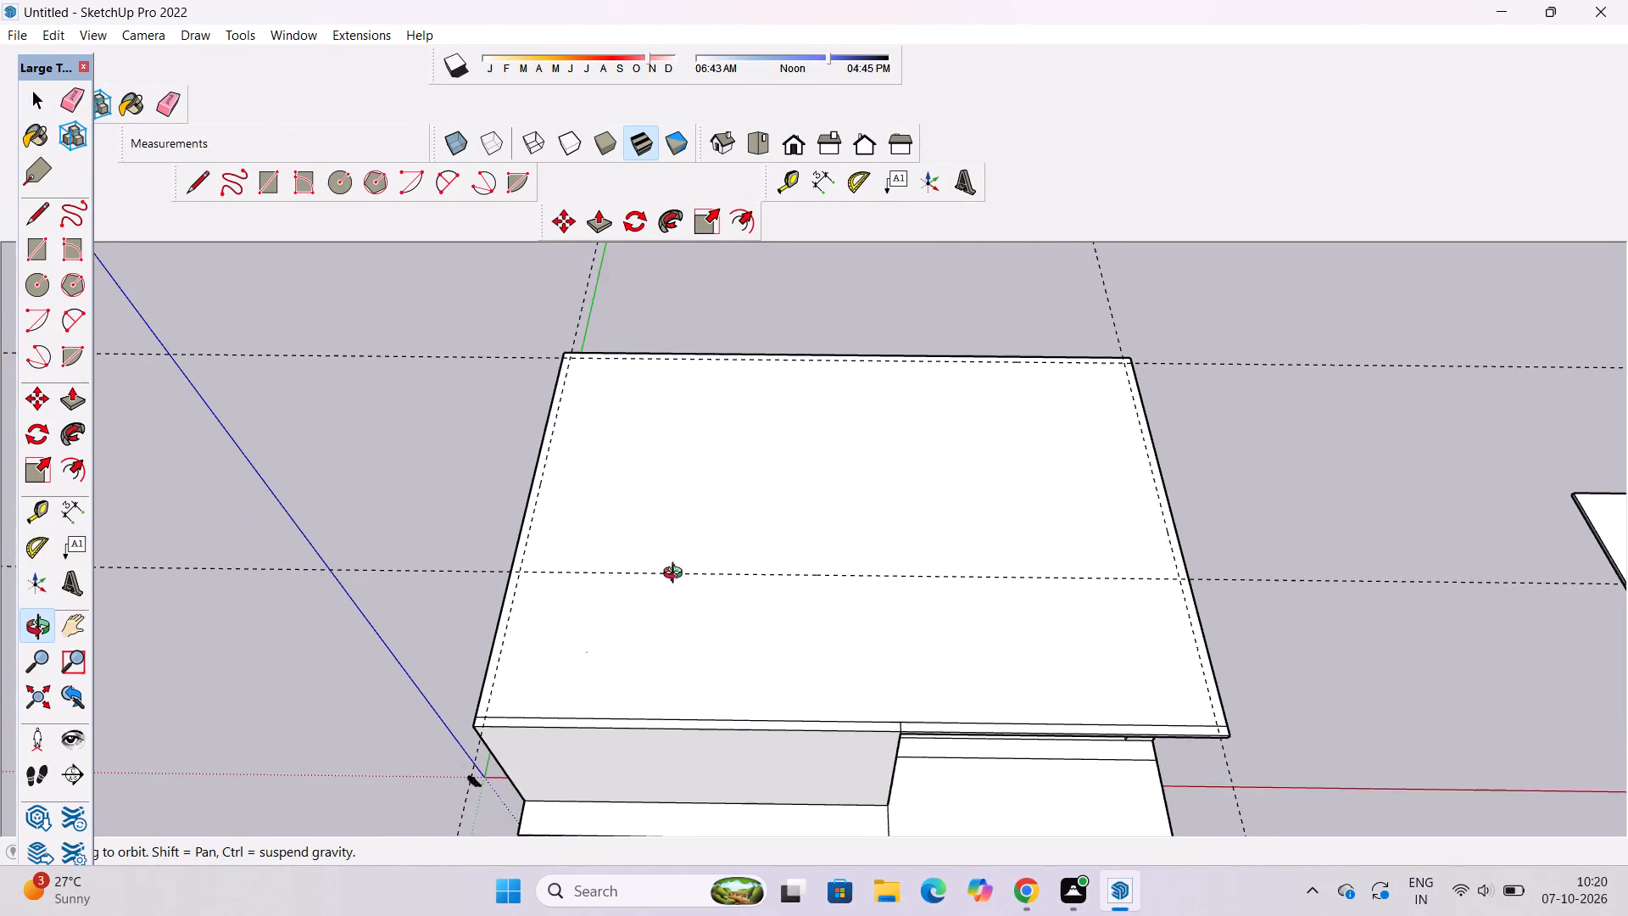
pyautogui.scroll(-4, 594, 575)
pyautogui.keyDown('shift'); pyautogui.moveTo(583, 578); pyautogui.dragTo(577, 517); pyautogui.keyUp('shift')
pyautogui.keyDown('shift'); pyautogui.scroll(12, 554, 450); pyautogui.keyUp('shift')
pyautogui.keyDown('shift'); pyautogui.scroll(-1, 537, 452); pyautogui.keyUp('shift')
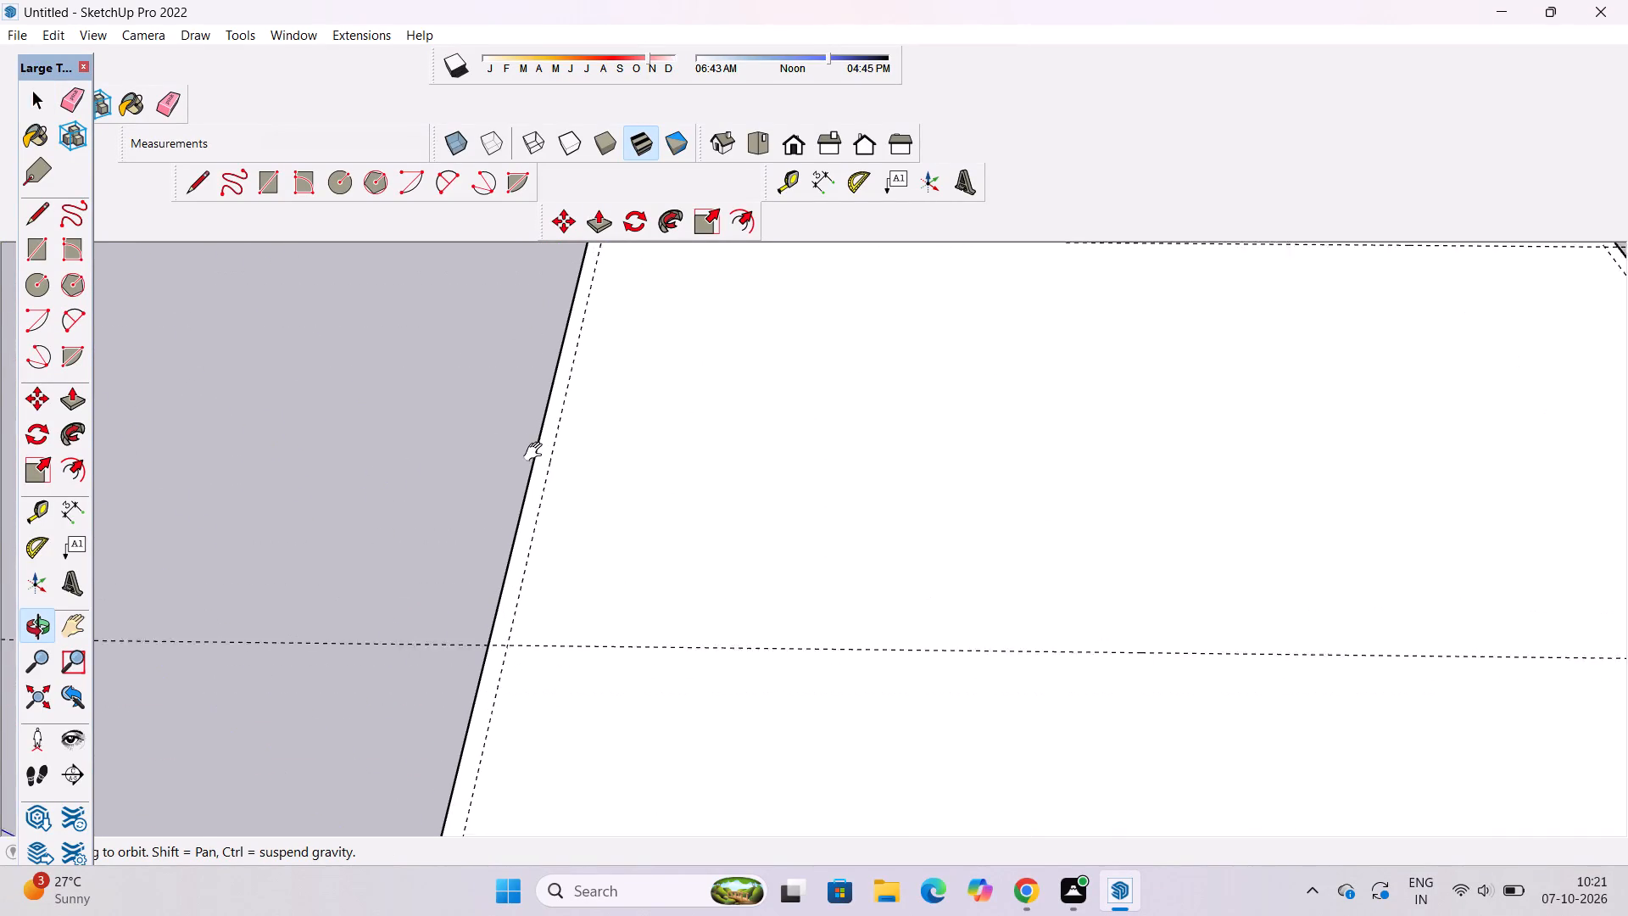
pyautogui.keyDown('shift'); pyautogui.scroll(-2, 537, 452); pyautogui.keyUp('shift')
pyautogui.keyDown('shift'); pyautogui.click(574, 455); pyautogui.keyUp('shift')
pyautogui.scroll(1, 575, 463)
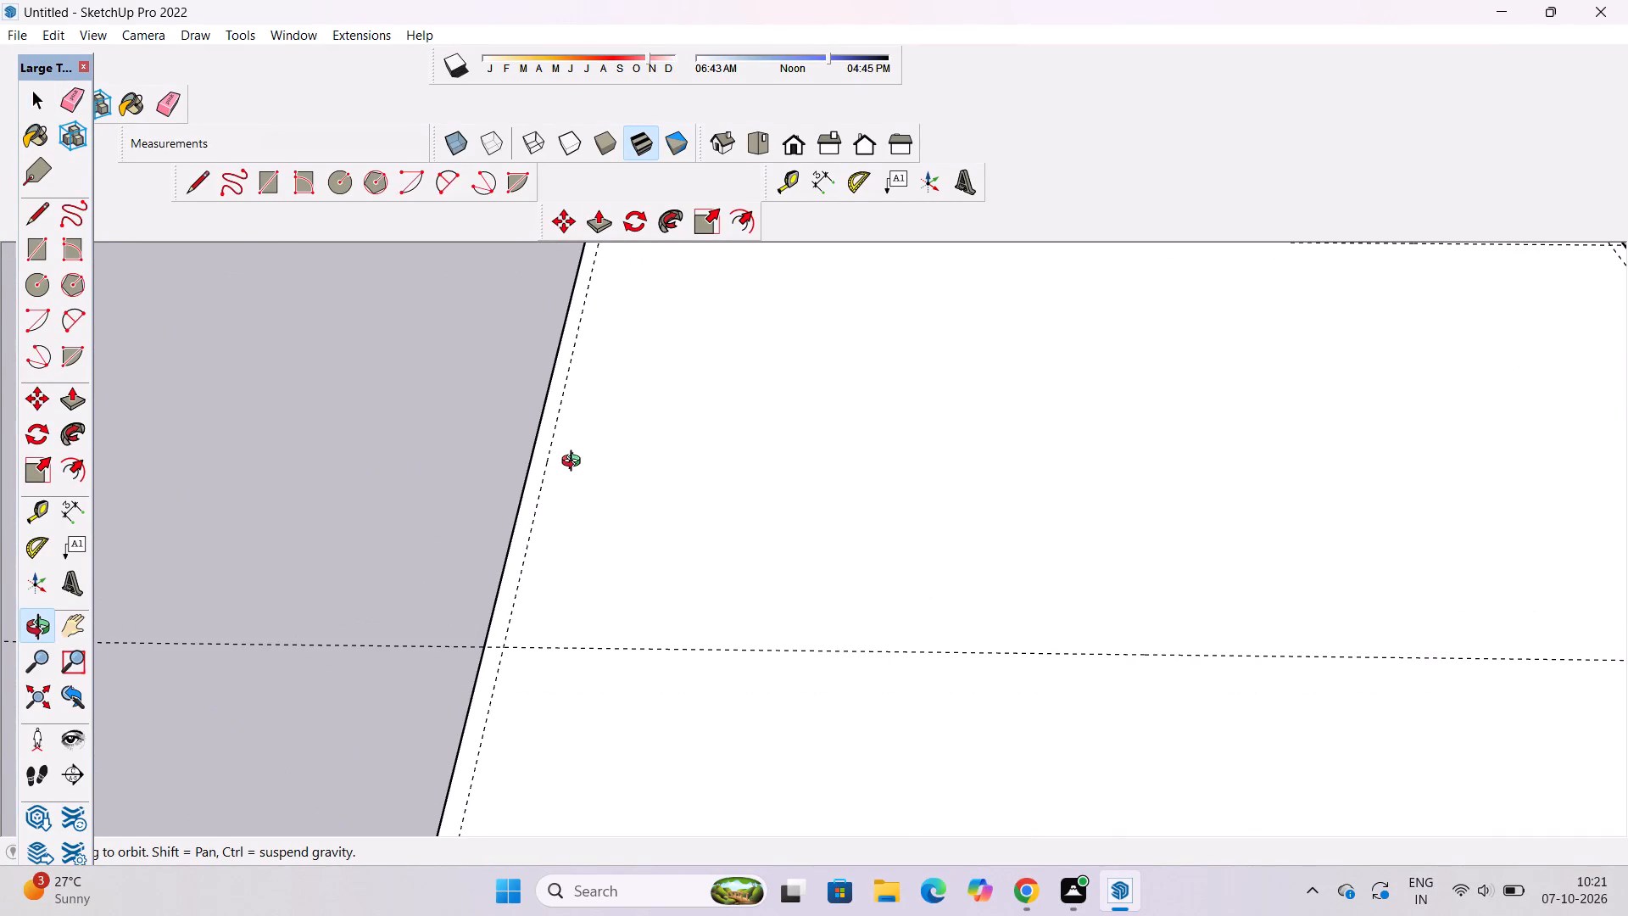
pyautogui.scroll(-4, 577, 464)
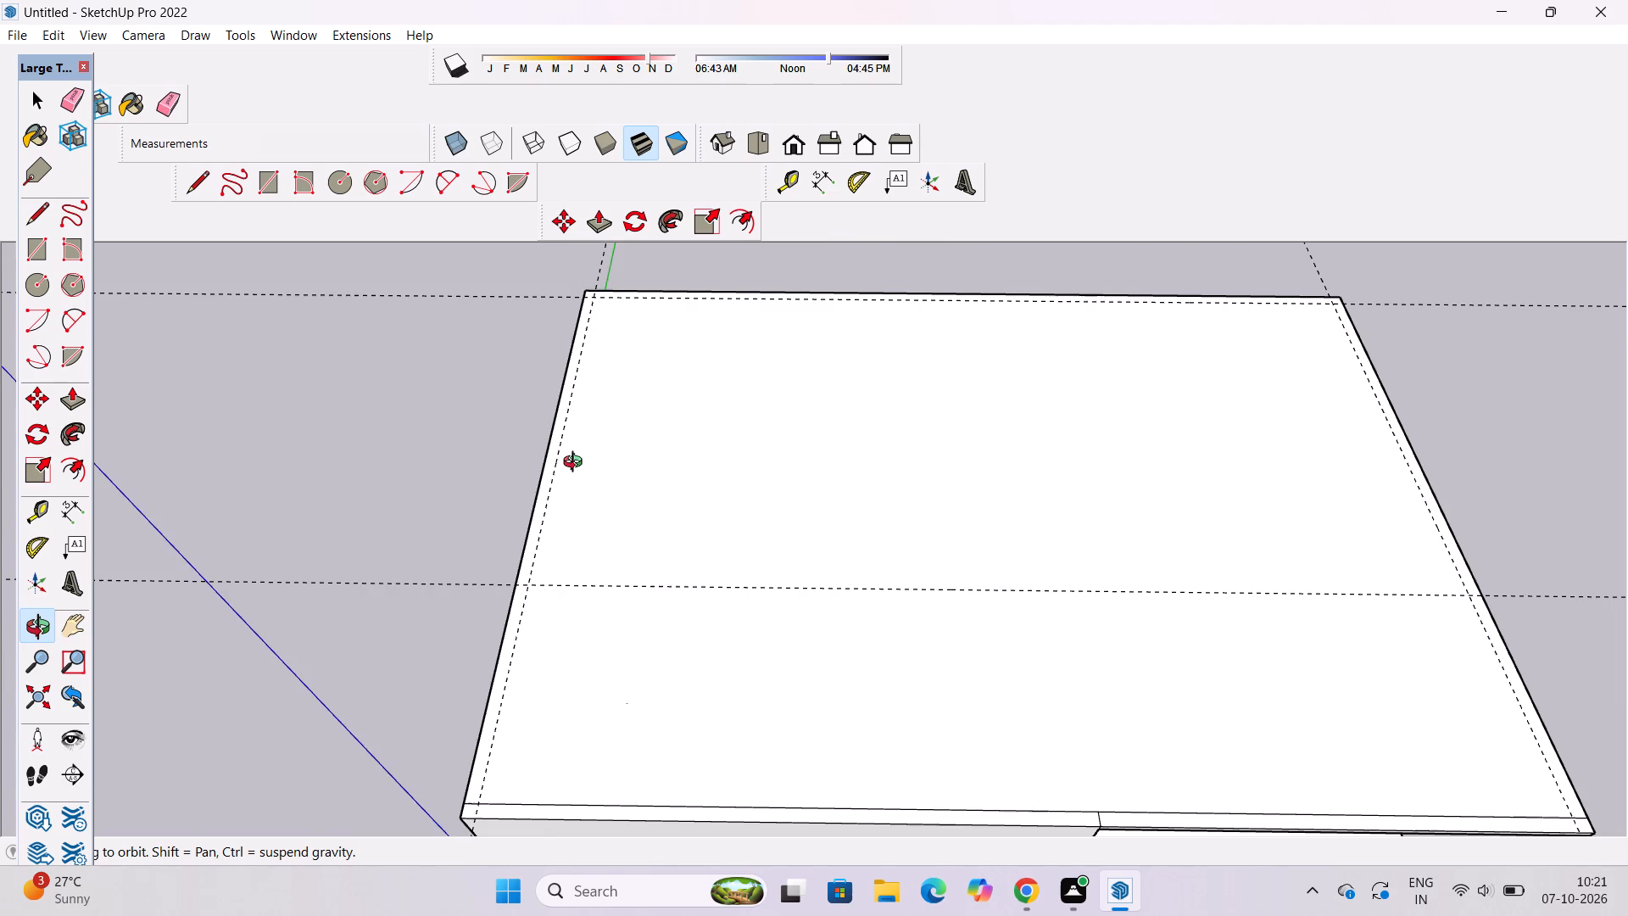
pyautogui.scroll(1, 545, 510)
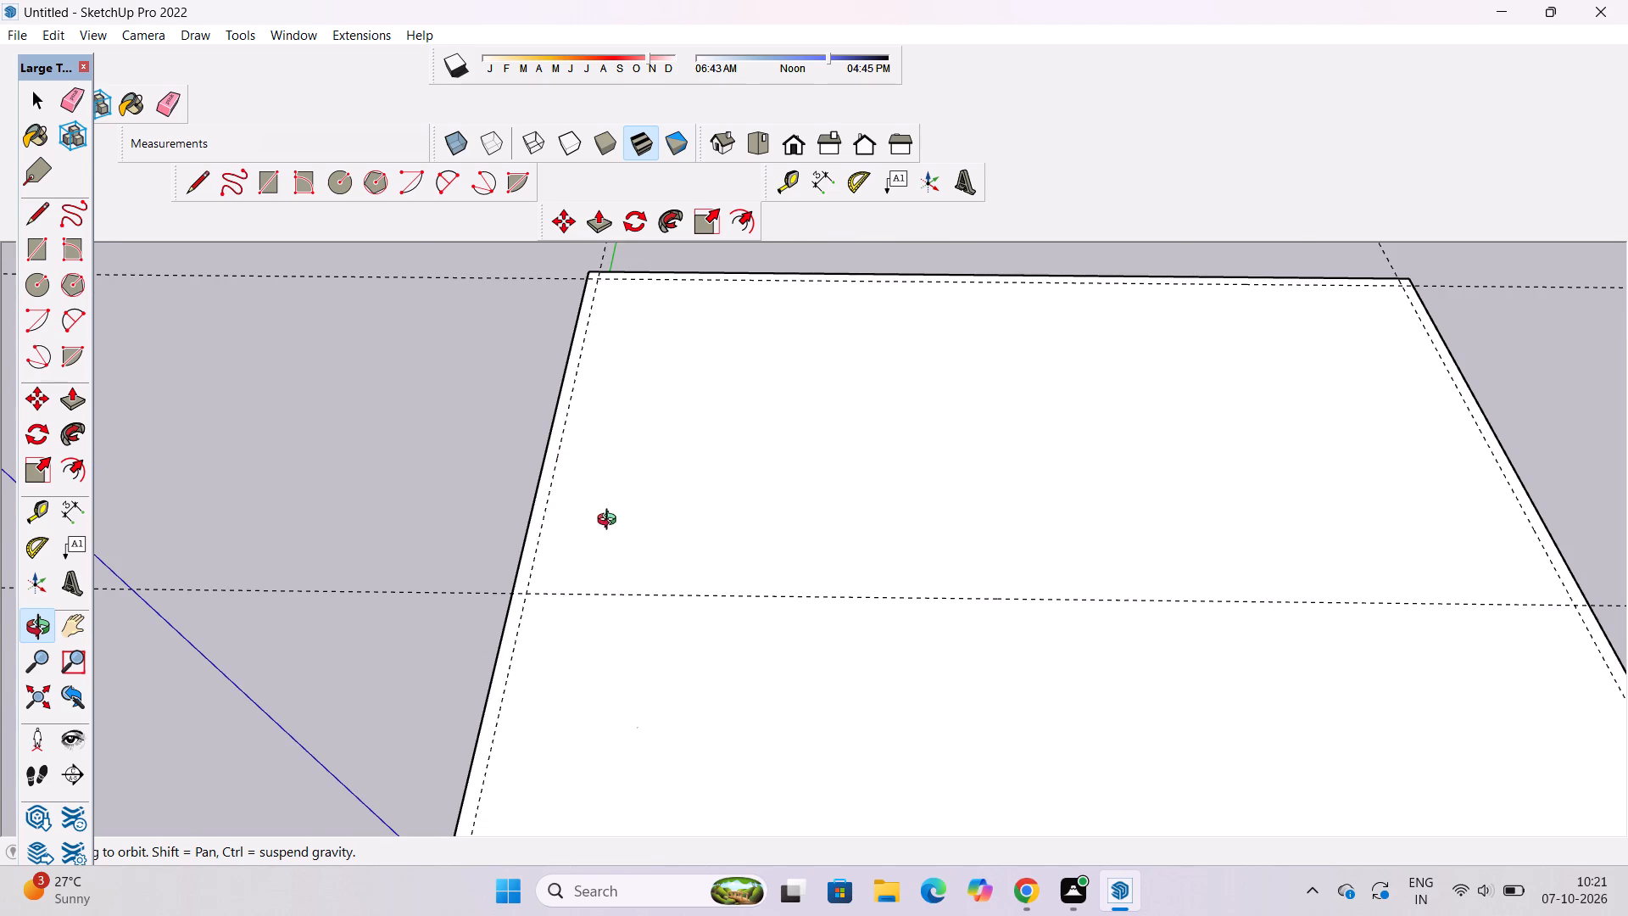
pyautogui.scroll(-1, 634, 517)
pyautogui.scroll(1, 657, 516)
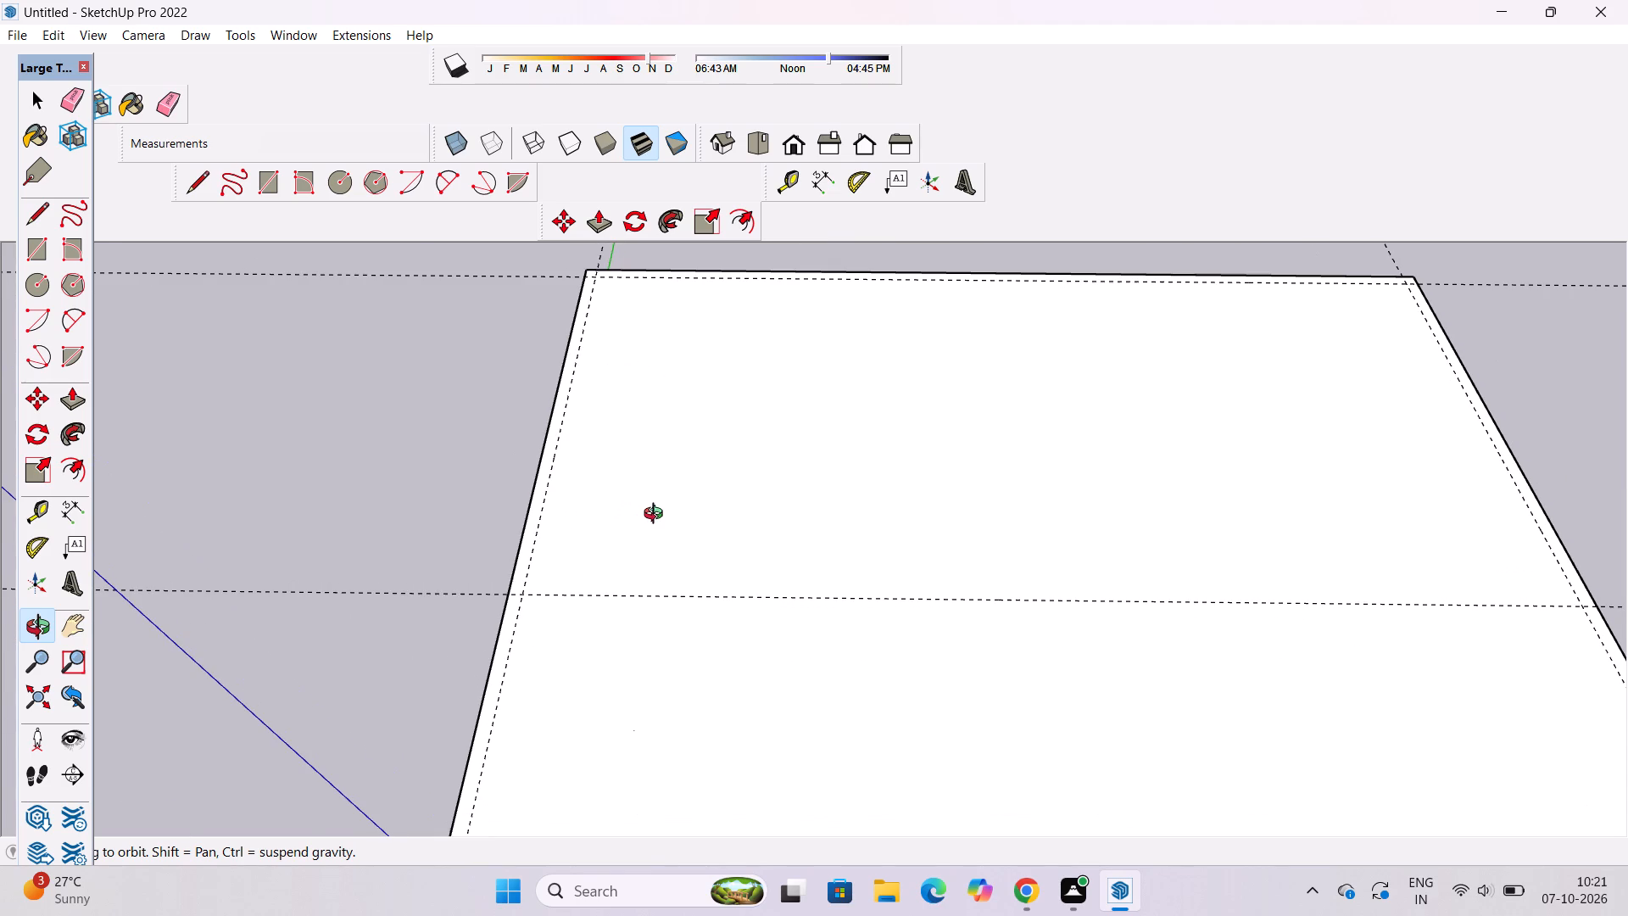
pyautogui.scroll(-7, 657, 516)
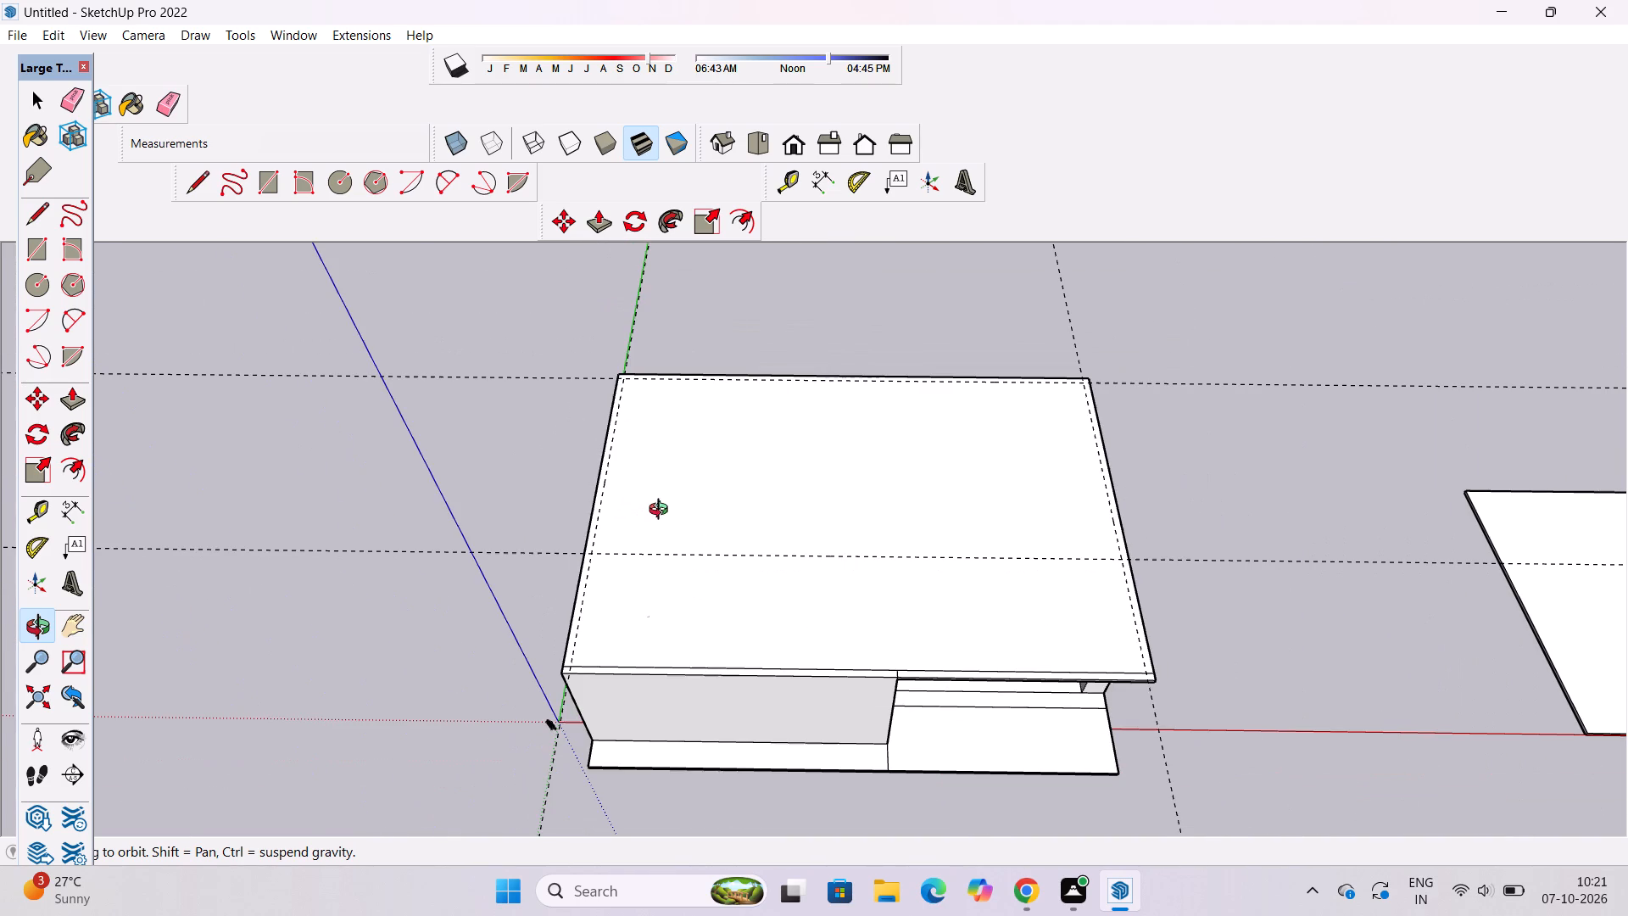
pyautogui.scroll(1, 662, 511)
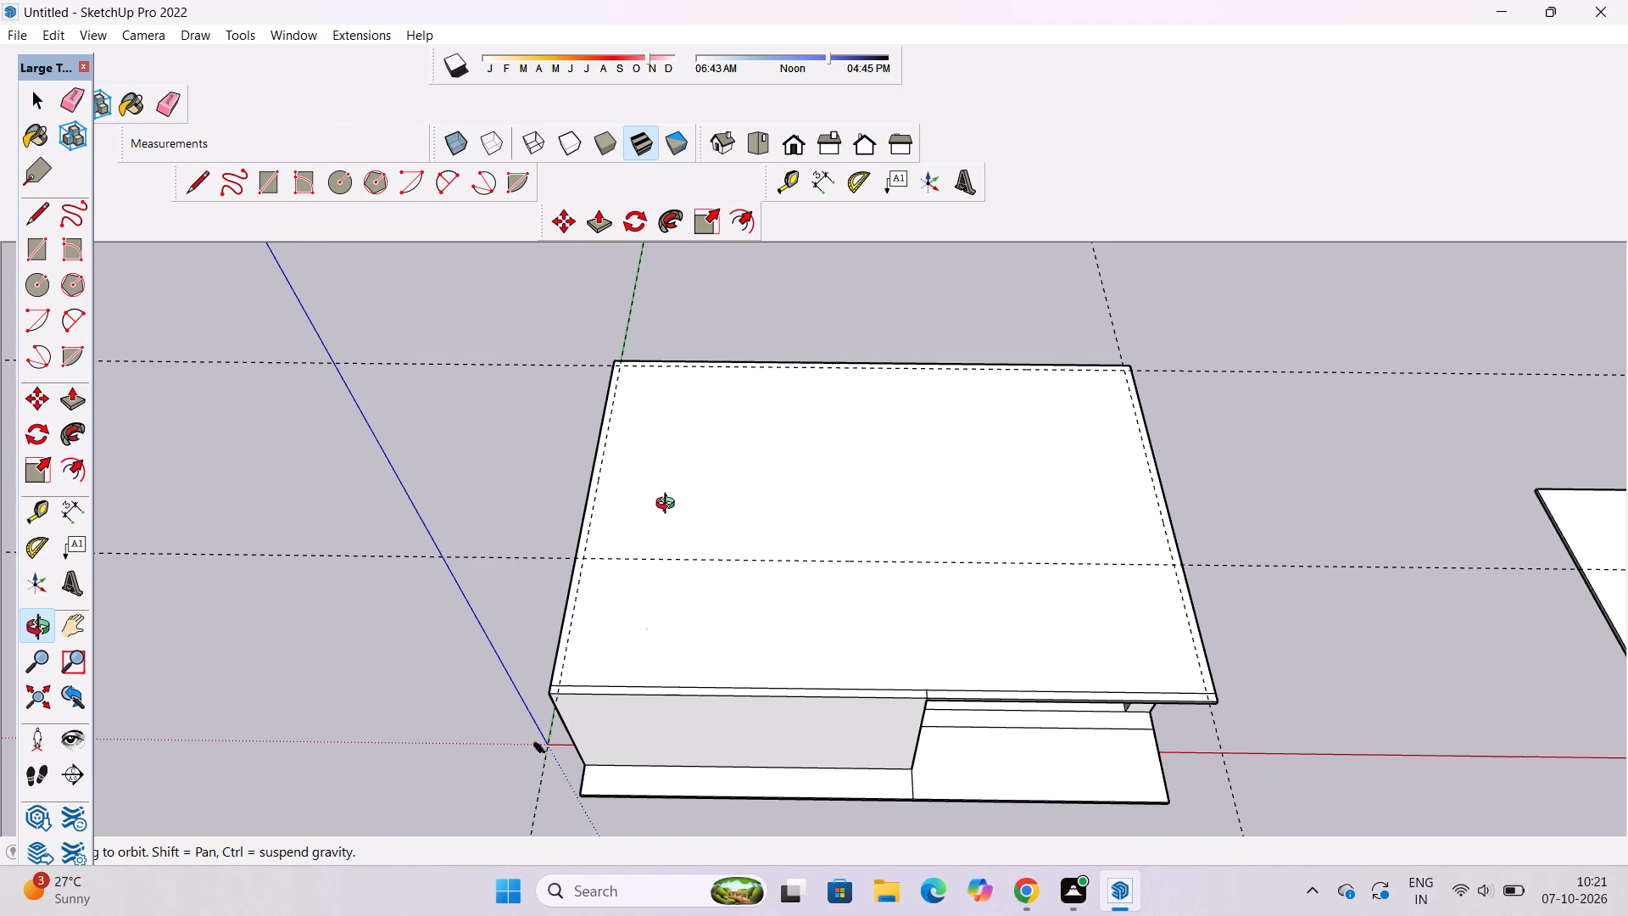
pyautogui.scroll(-3, 669, 505)
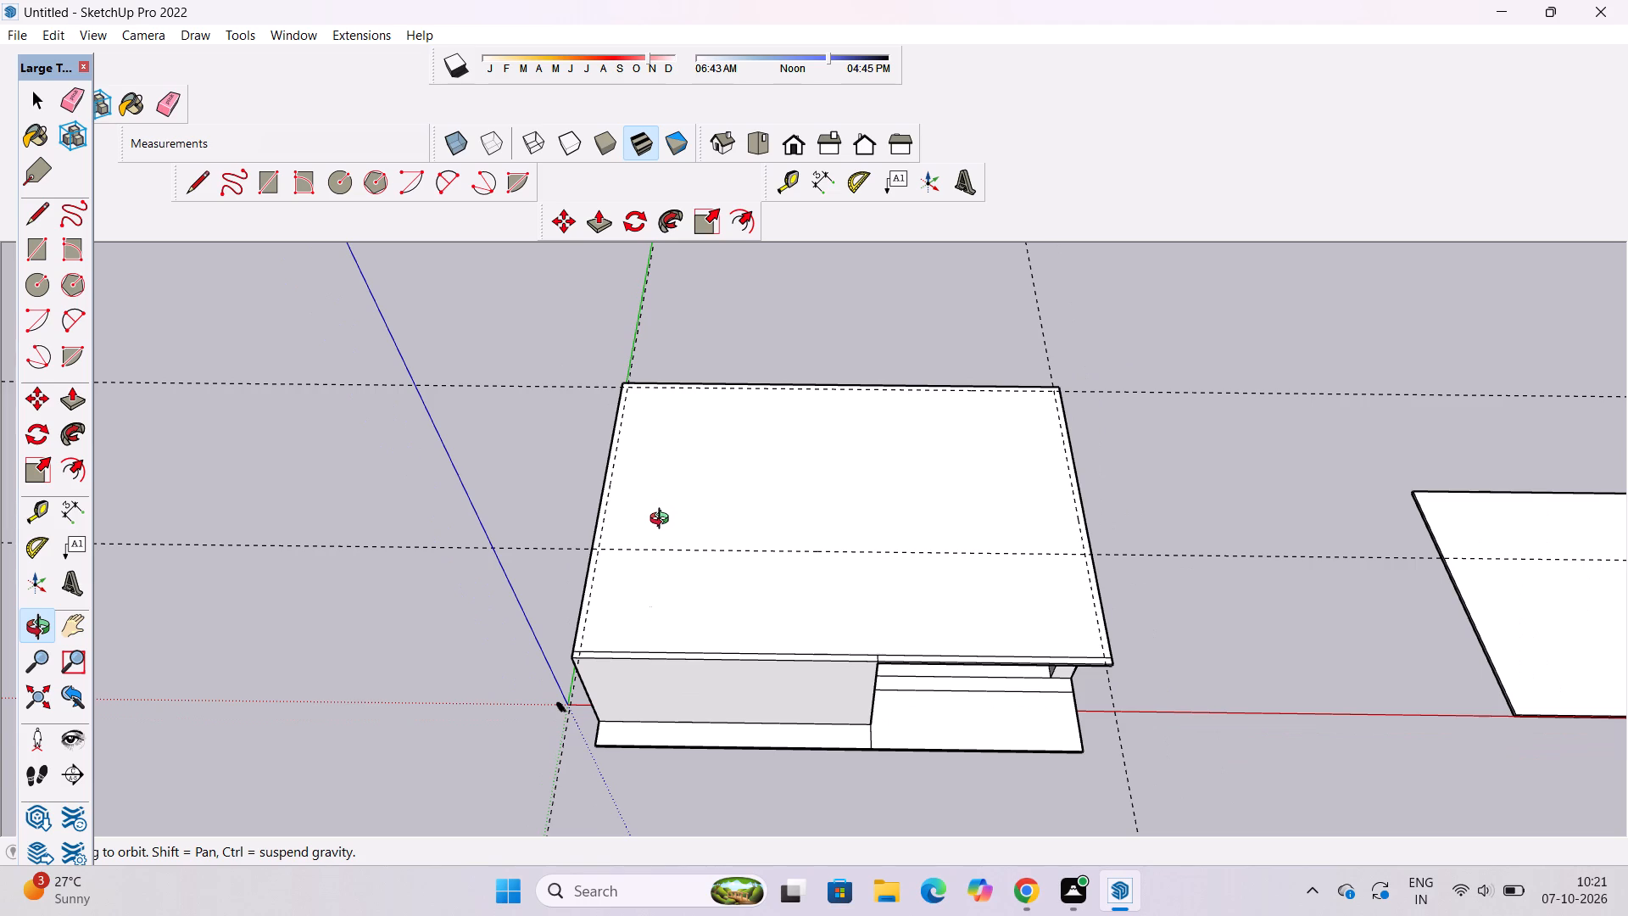
pyautogui.keyDown('shift'); pyautogui.click(664, 576); pyautogui.keyUp('shift')
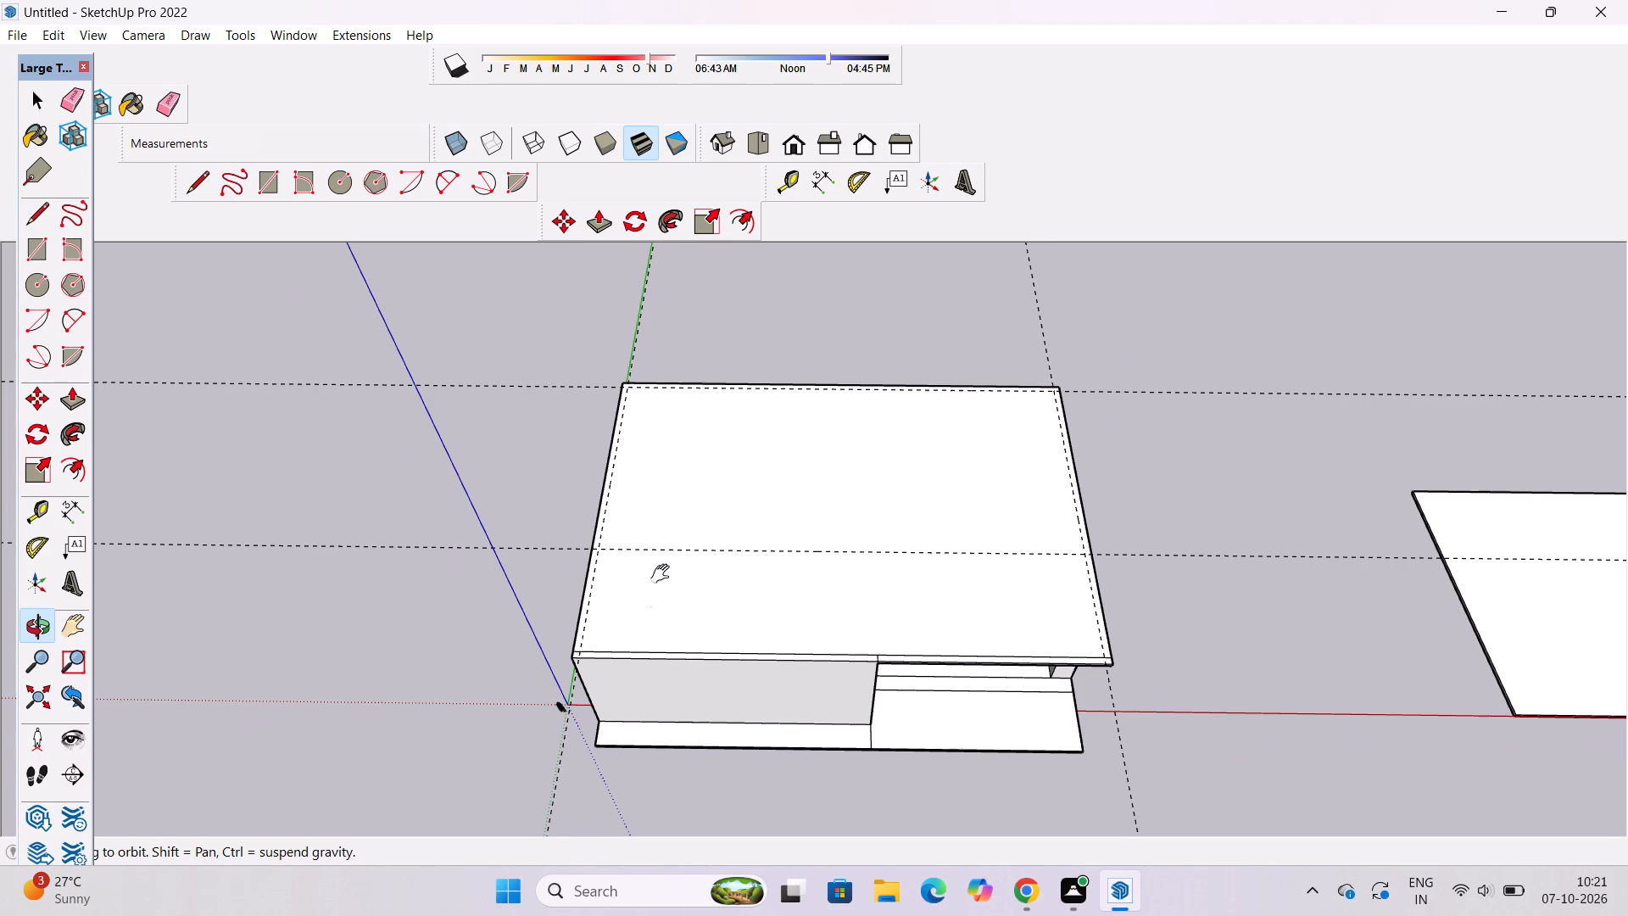
pyautogui.keyDown('shift'); pyautogui.scroll(3, 664, 574); pyautogui.keyUp('shift')
pyautogui.keyDown('shift'); pyautogui.click(665, 573); pyautogui.keyUp('shift')
# Undo the inset Tape Measure guides placed on the roof slab.
pyautogui.hotkey('ctrl', 'z')
pyautogui.hotkey('ctrl', 'z')
pyautogui.hotkey('ctrl', 'z')
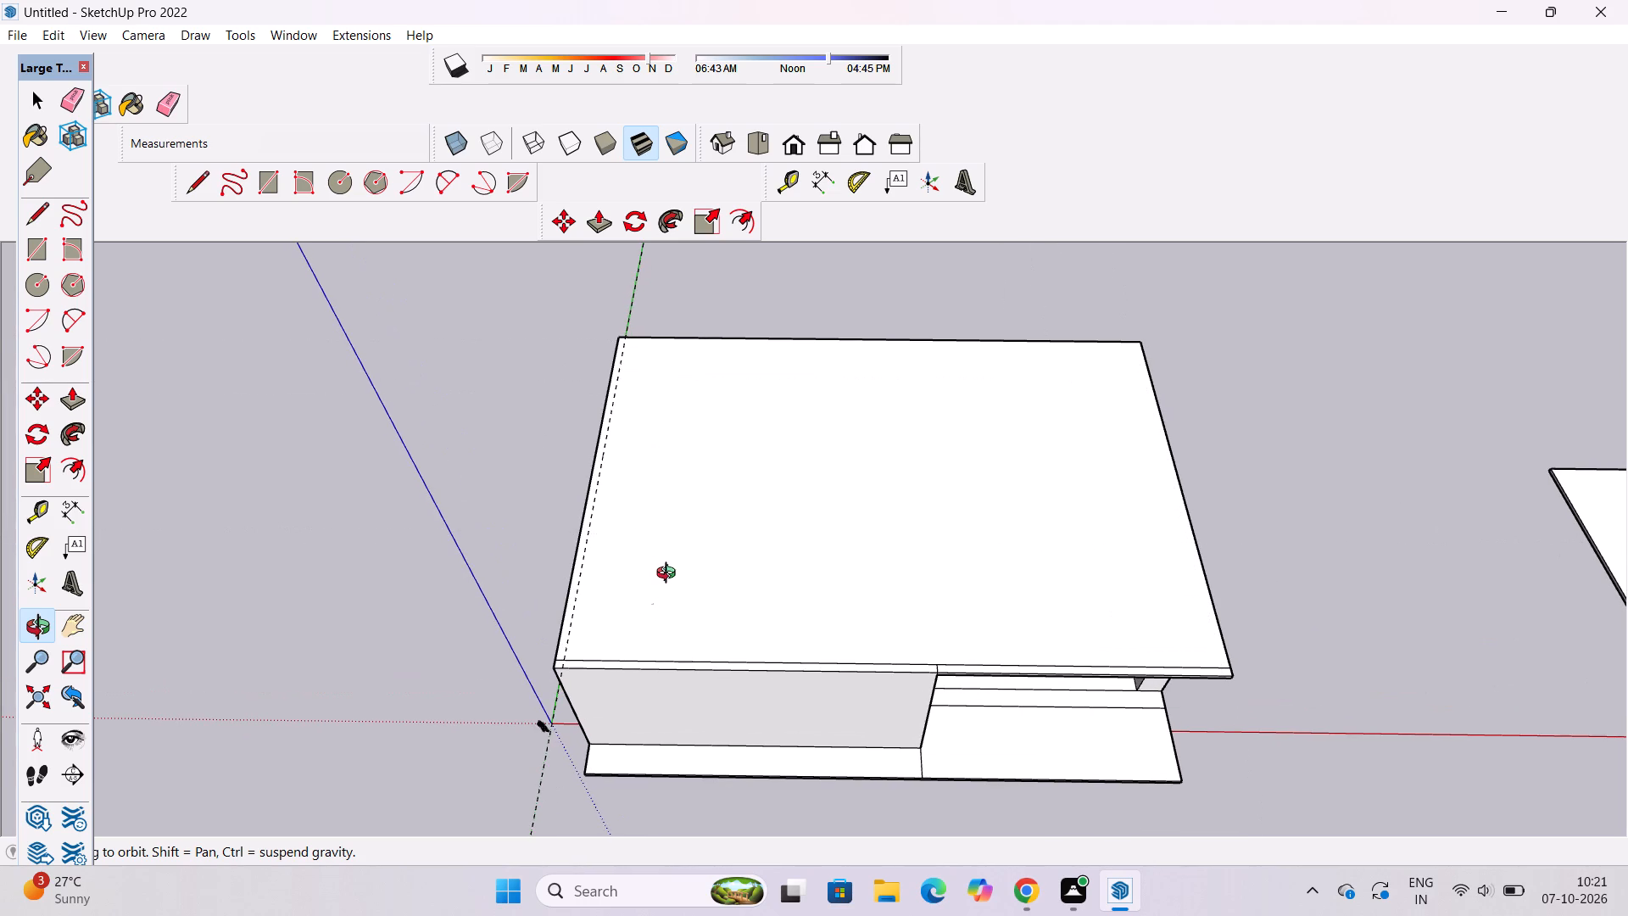
pyautogui.hotkey('ctrl', 'z')
# Examine the building's side facing the green axis, including the roof overhang and the wall by the origin.
pyautogui.scroll(-5, 636, 584)
pyautogui.moveTo(610, 599); pyautogui.dragTo(627, 633)
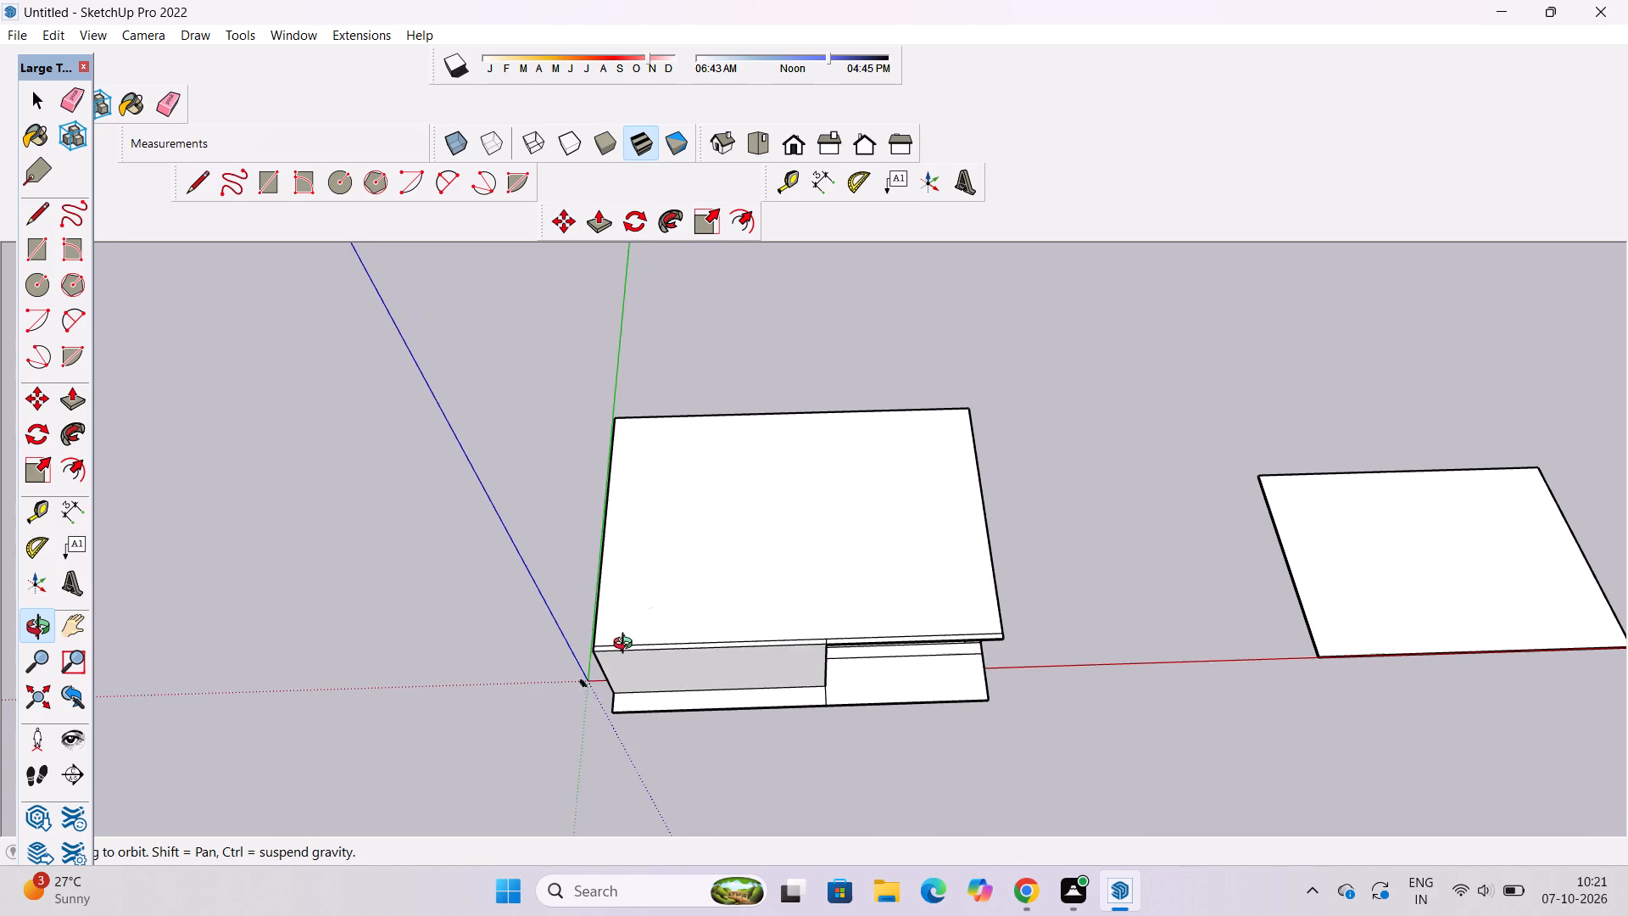
pyautogui.scroll(5, 627, 645)
pyautogui.keyDown('shift'); pyautogui.moveTo(598, 636); pyautogui.dragTo(573, 638); pyautogui.keyUp('shift')
pyautogui.moveTo(573, 638); pyautogui.dragTo(561, 591)
pyautogui.moveTo(506, 638); pyautogui.dragTo(1090, 512)
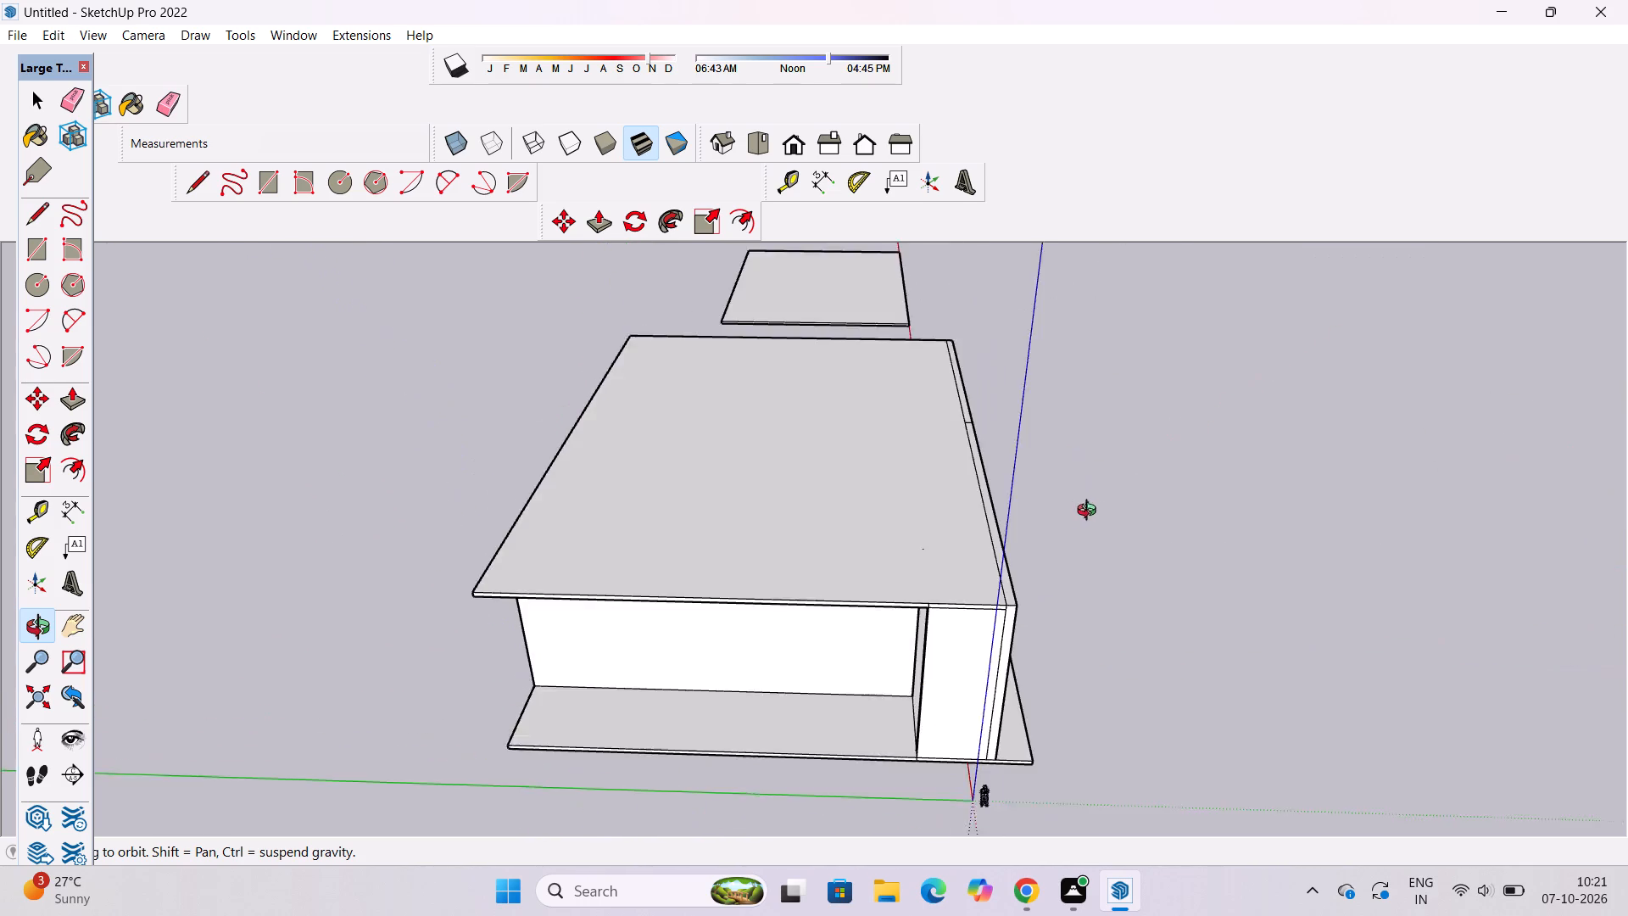
pyautogui.moveTo(1090, 512); pyautogui.dragTo(976, 431)
pyautogui.scroll(1, 923, 509)
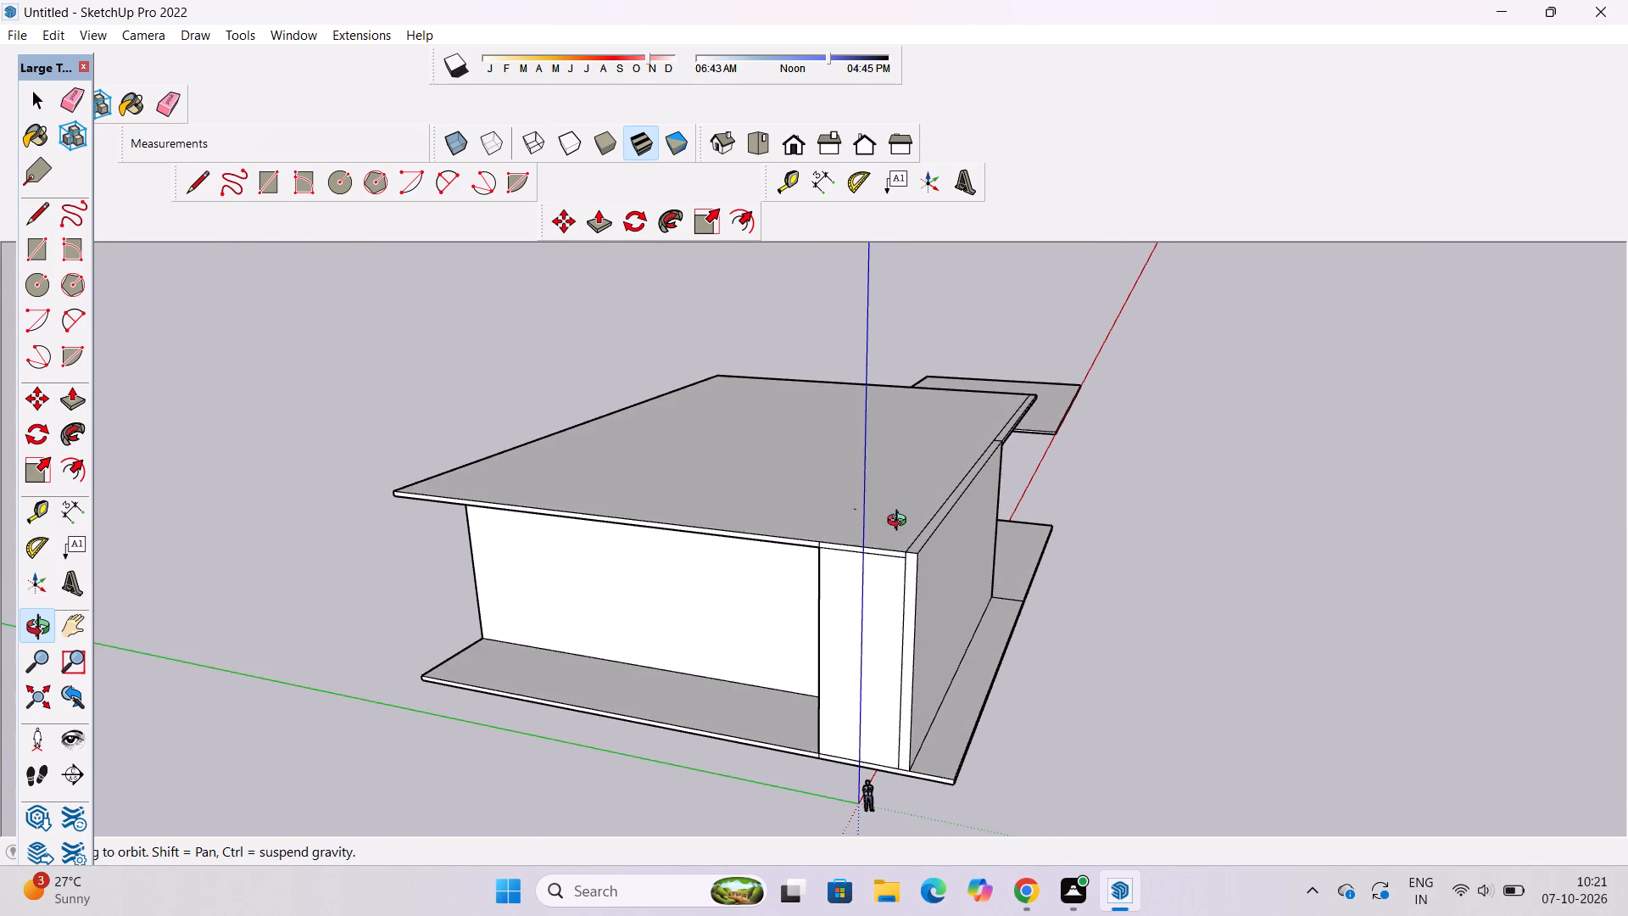
pyautogui.moveTo(823, 540); pyautogui.dragTo(827, 491)
pyautogui.moveTo(837, 511); pyautogui.dragTo(976, 613)
pyautogui.keyDown('shift'); pyautogui.moveTo(738, 718); pyautogui.dragTo(800, 612); pyautogui.keyUp('shift')
pyautogui.keyDown('shift'); pyautogui.moveTo(816, 630); pyautogui.dragTo(835, 646); pyautogui.keyUp('shift')
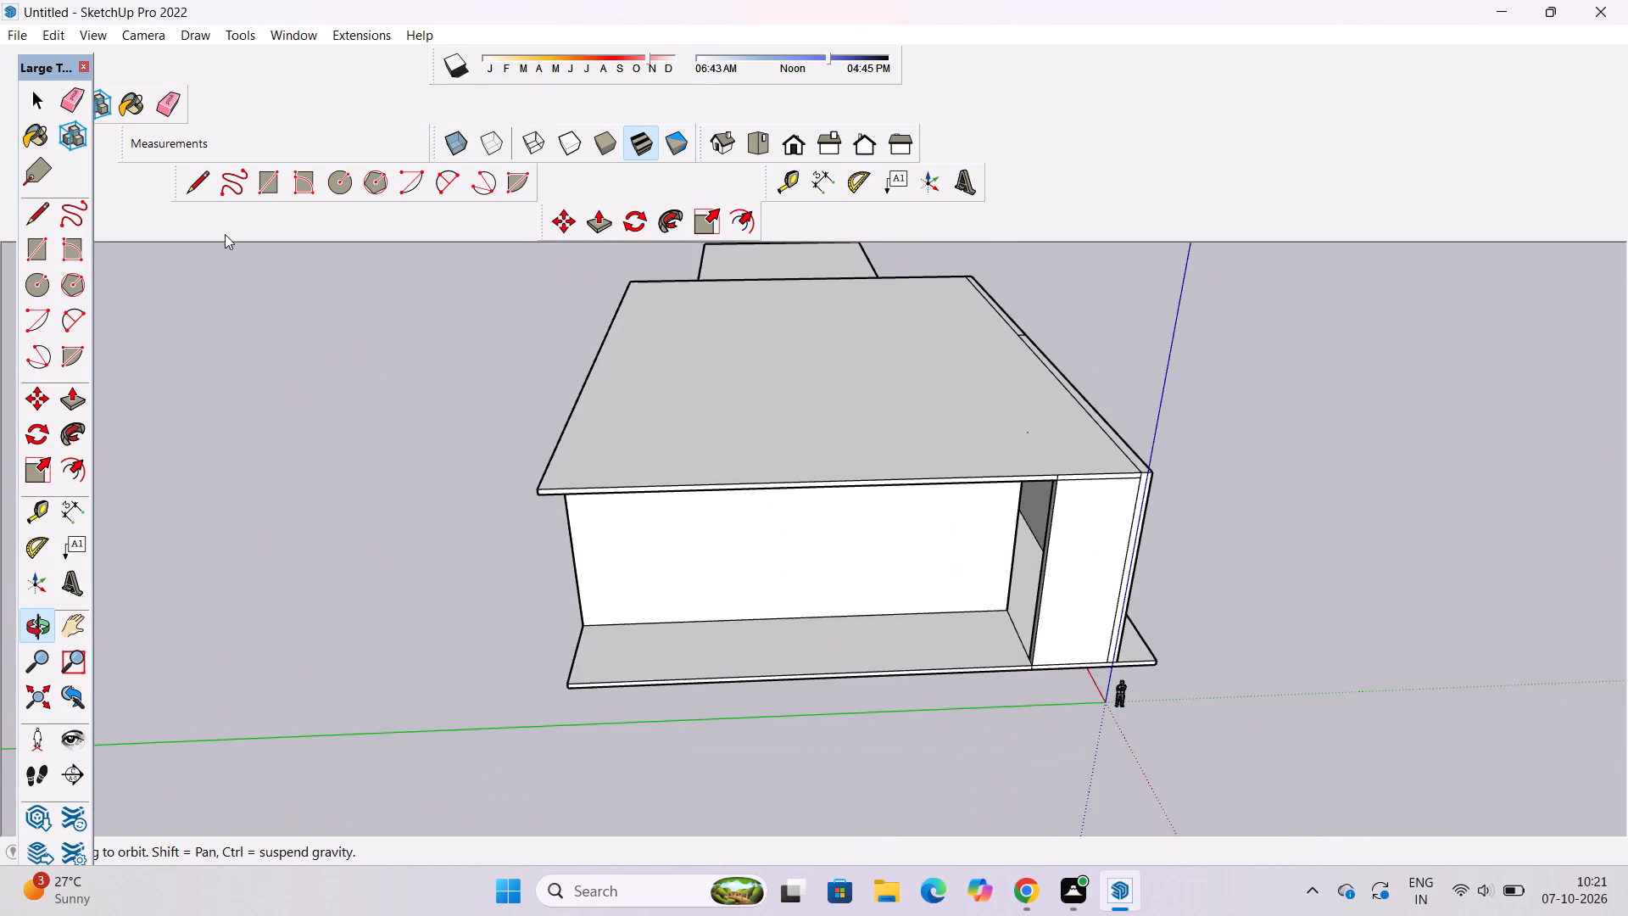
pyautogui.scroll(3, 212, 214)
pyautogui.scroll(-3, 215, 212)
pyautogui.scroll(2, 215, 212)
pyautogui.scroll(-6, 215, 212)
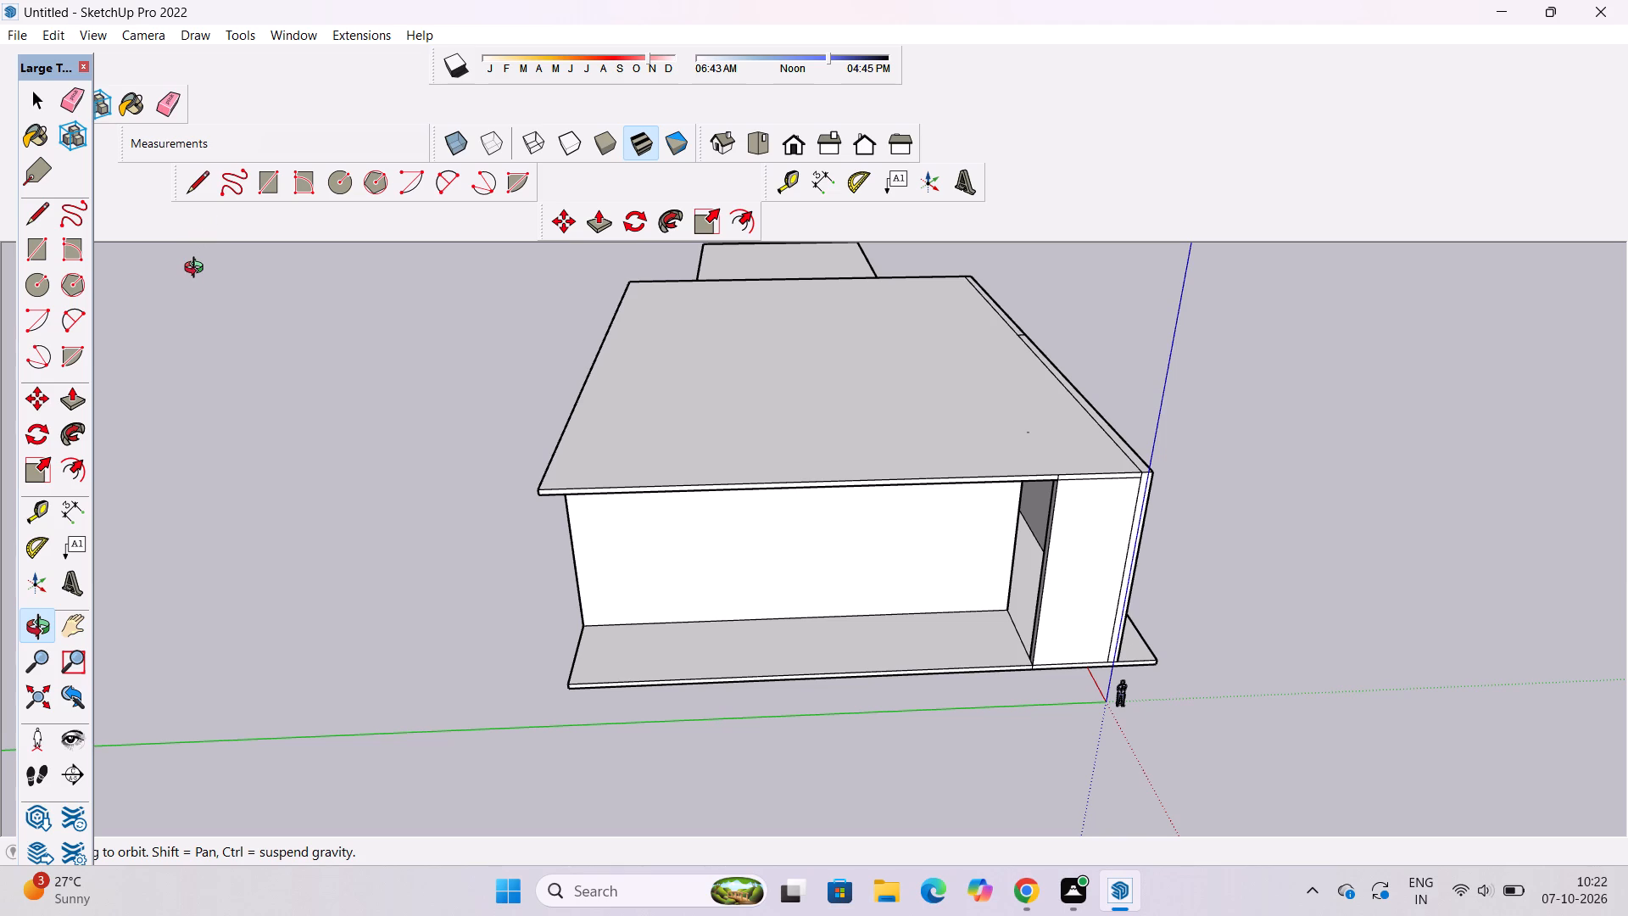
# Examine the recessed open side of the building, from the base slab's far corner to the wall by the origin.
pyautogui.scroll(-4, 198, 270)
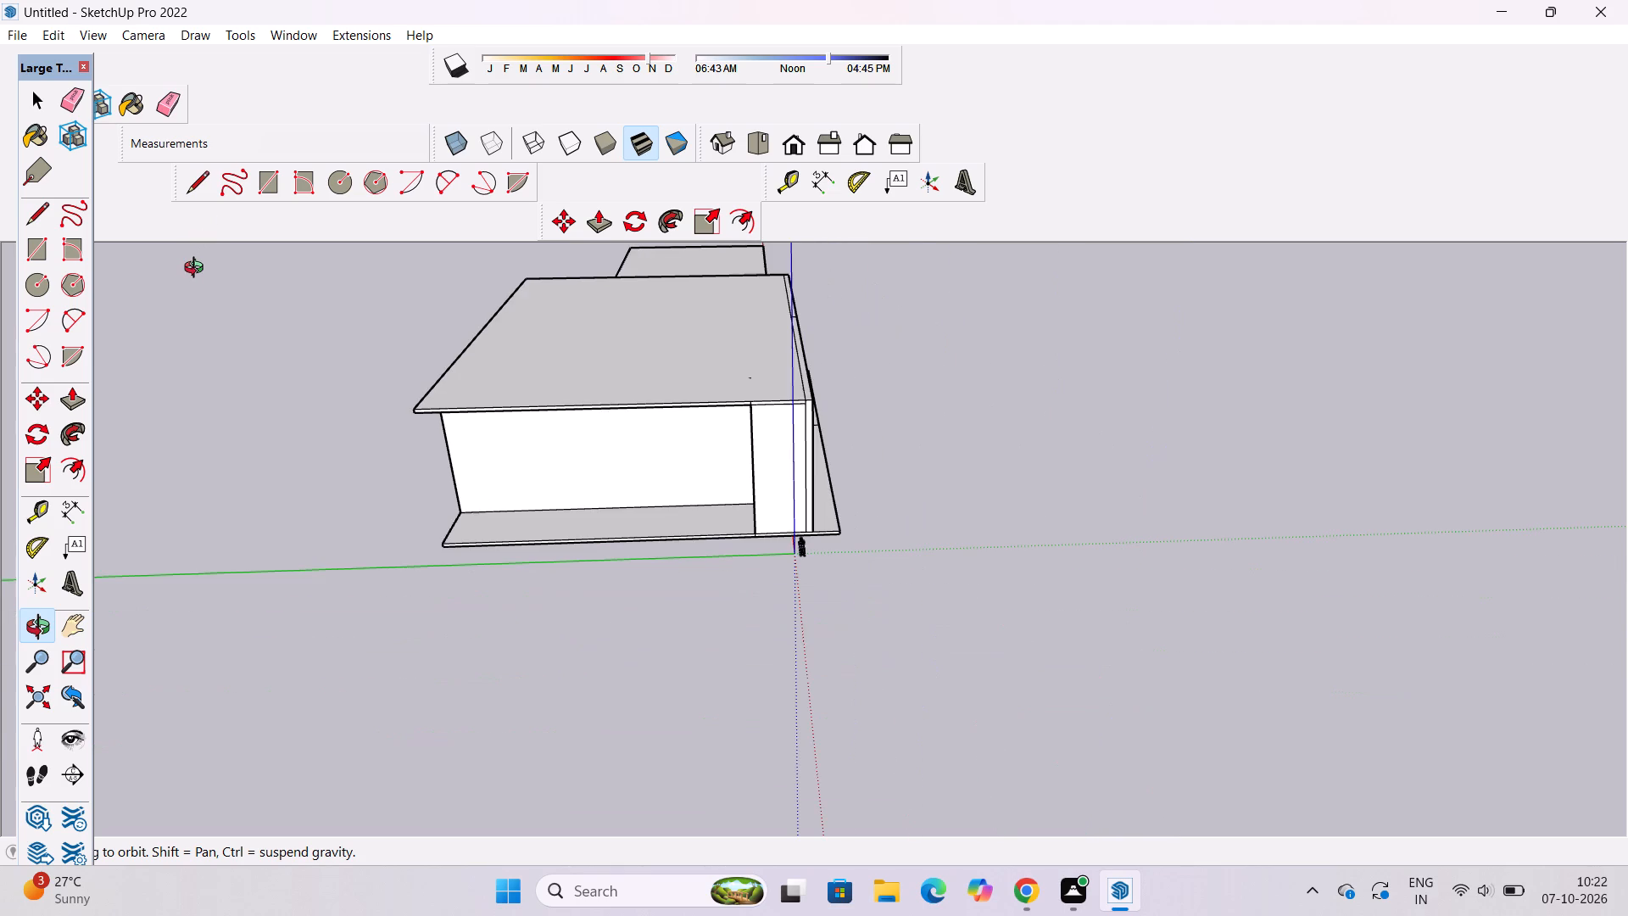
pyautogui.scroll(-2, 210, 310)
pyautogui.scroll(4, 420, 483)
pyautogui.keyDown('shift'); pyautogui.moveTo(414, 487); pyautogui.dragTo(687, 444); pyautogui.keyUp('shift')
pyautogui.moveTo(689, 462); pyautogui.dragTo(690, 519)
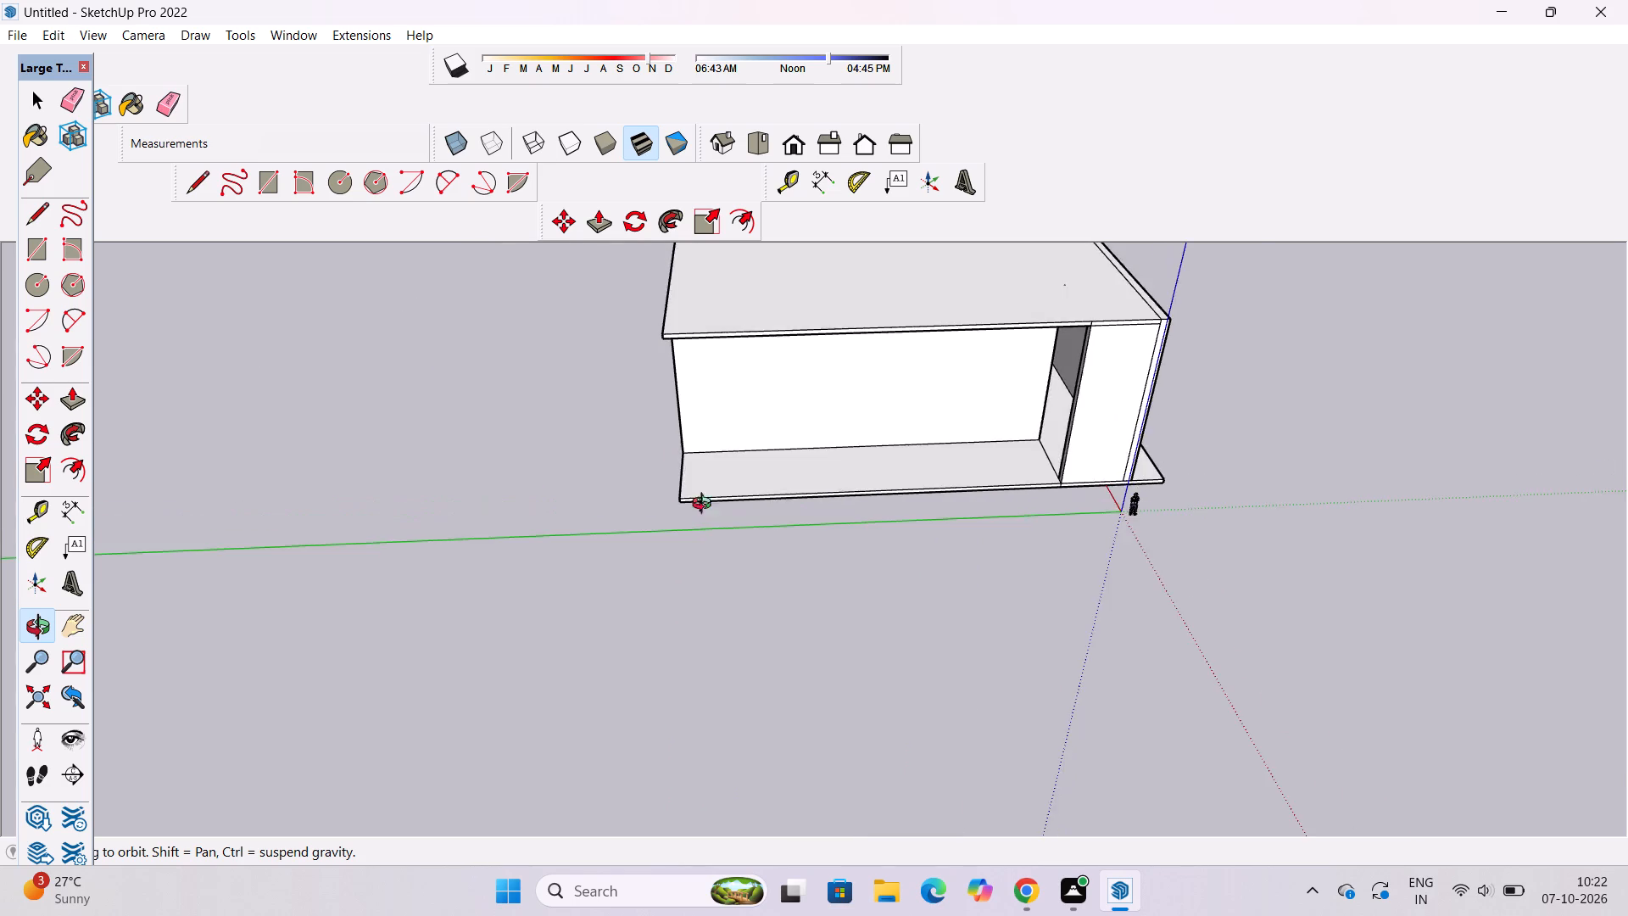
pyautogui.scroll(5, 745, 472)
pyautogui.keyDown('shift'); pyautogui.moveTo(751, 424); pyautogui.dragTo(700, 501); pyautogui.keyUp('shift')
pyautogui.moveTo(667, 470); pyautogui.dragTo(717, 468)
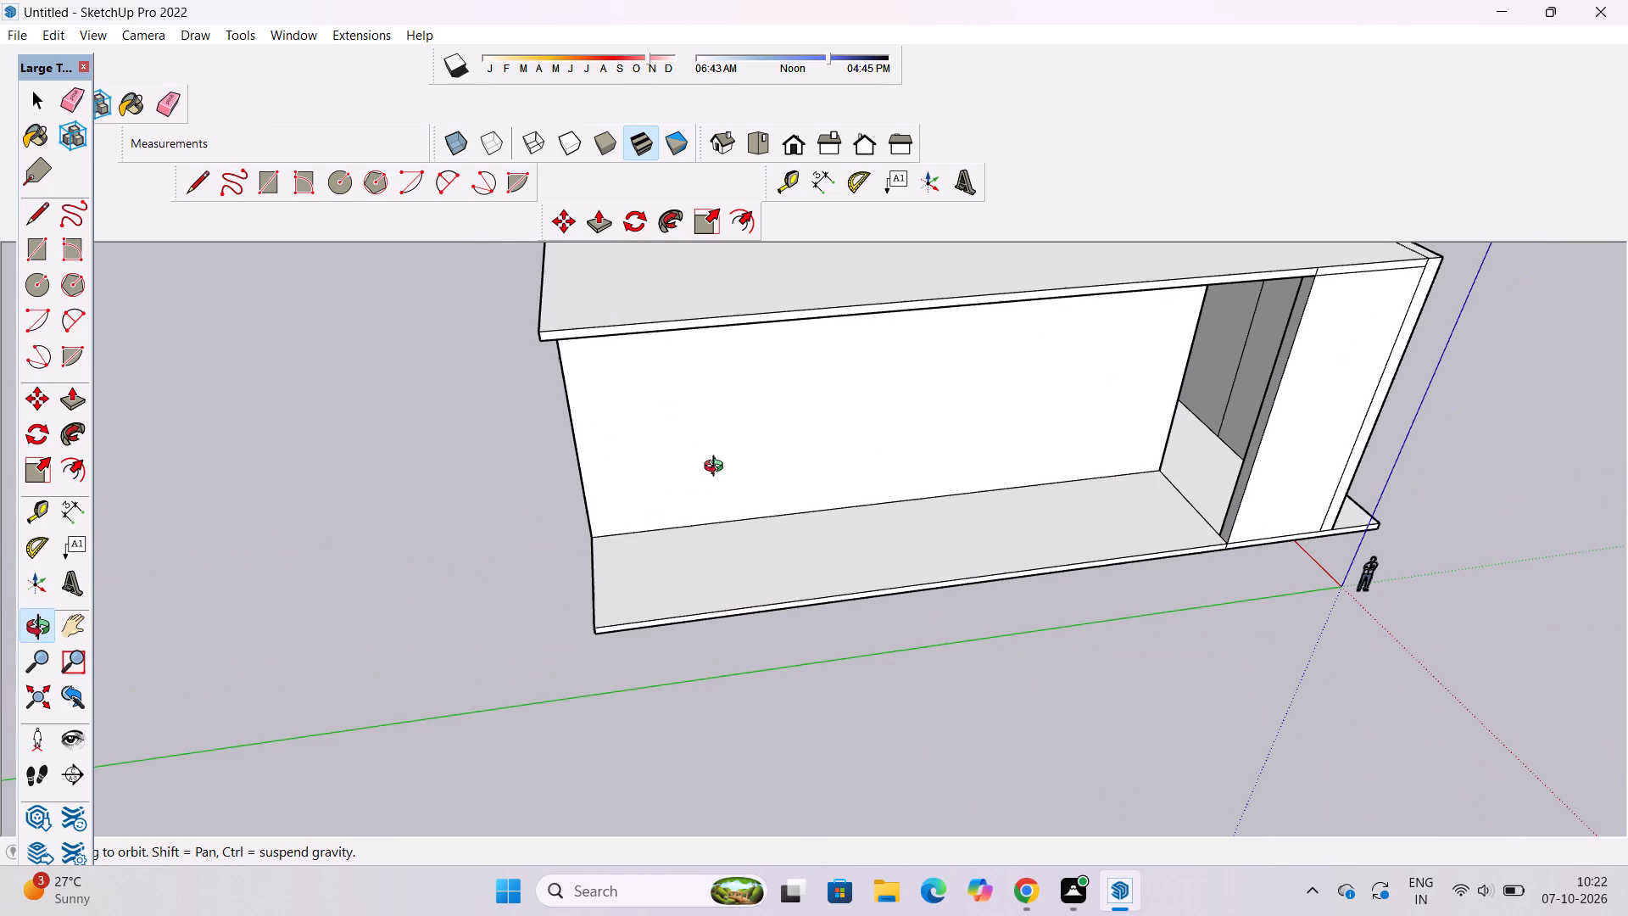
pyautogui.keyDown('shift'); pyautogui.moveTo(717, 468); pyautogui.dragTo(699, 475); pyautogui.keyUp('shift')
pyautogui.moveTo(705, 594); pyautogui.dragTo(633, 534)
pyautogui.scroll(-3, 627, 527)
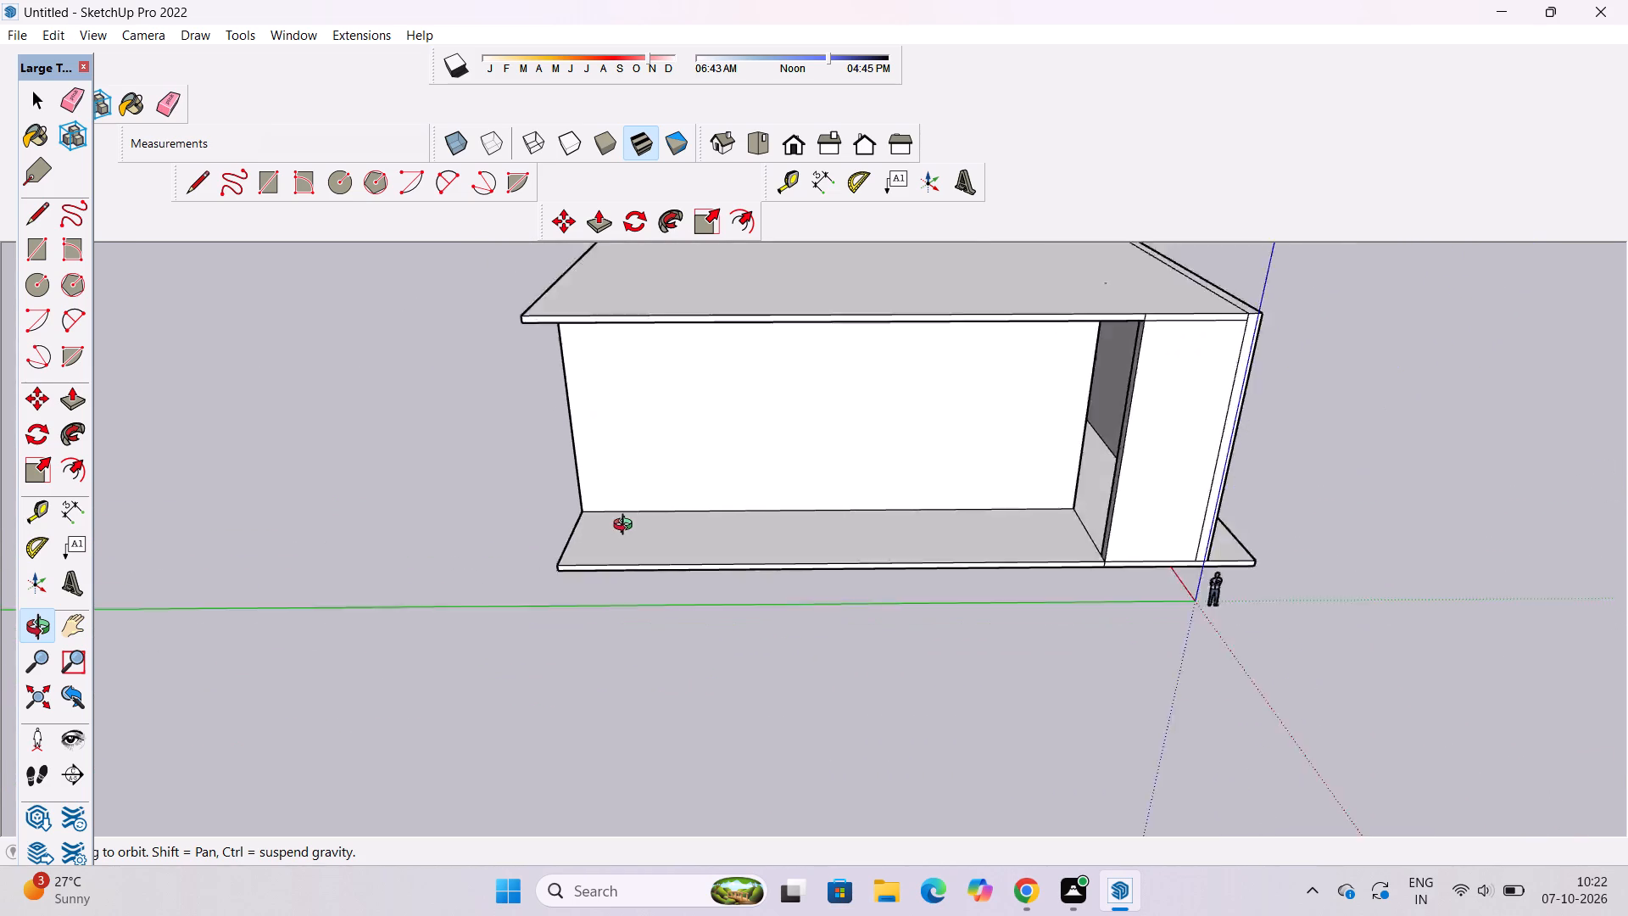
pyautogui.scroll(-3, 627, 527)
pyautogui.moveTo(869, 429); pyautogui.dragTo(846, 354)
pyautogui.moveTo(698, 461); pyautogui.dragTo(761, 633)
pyautogui.keyDown('shift'); pyautogui.moveTo(656, 642); pyautogui.dragTo(675, 564); pyautogui.keyUp('shift')
pyautogui.moveTo(722, 564); pyautogui.dragTo(797, 563)
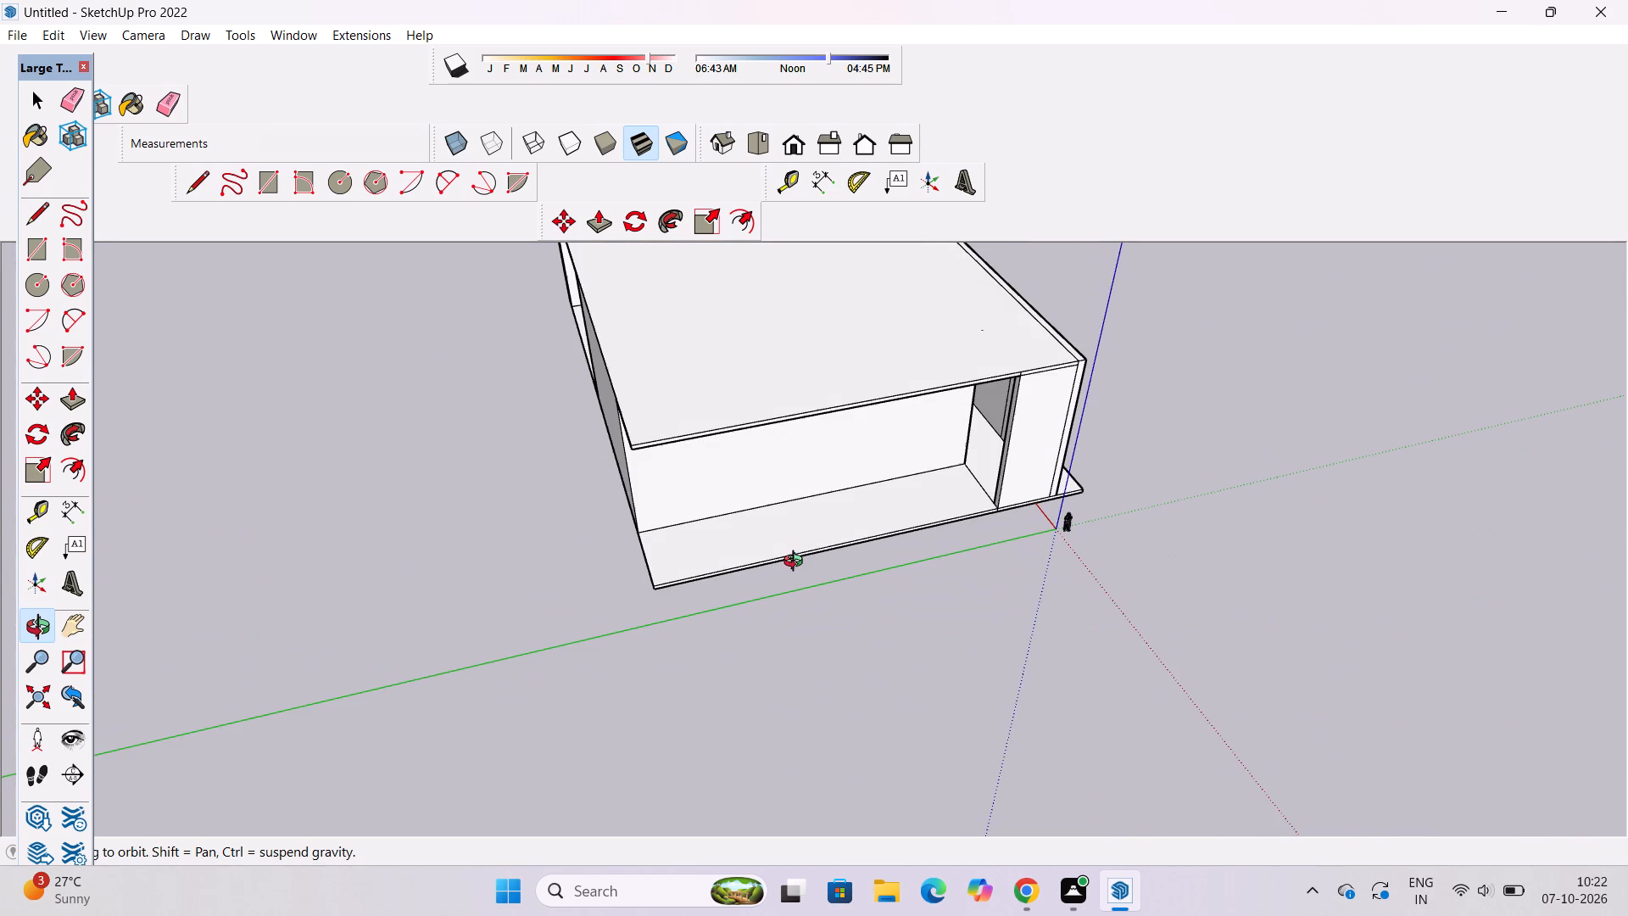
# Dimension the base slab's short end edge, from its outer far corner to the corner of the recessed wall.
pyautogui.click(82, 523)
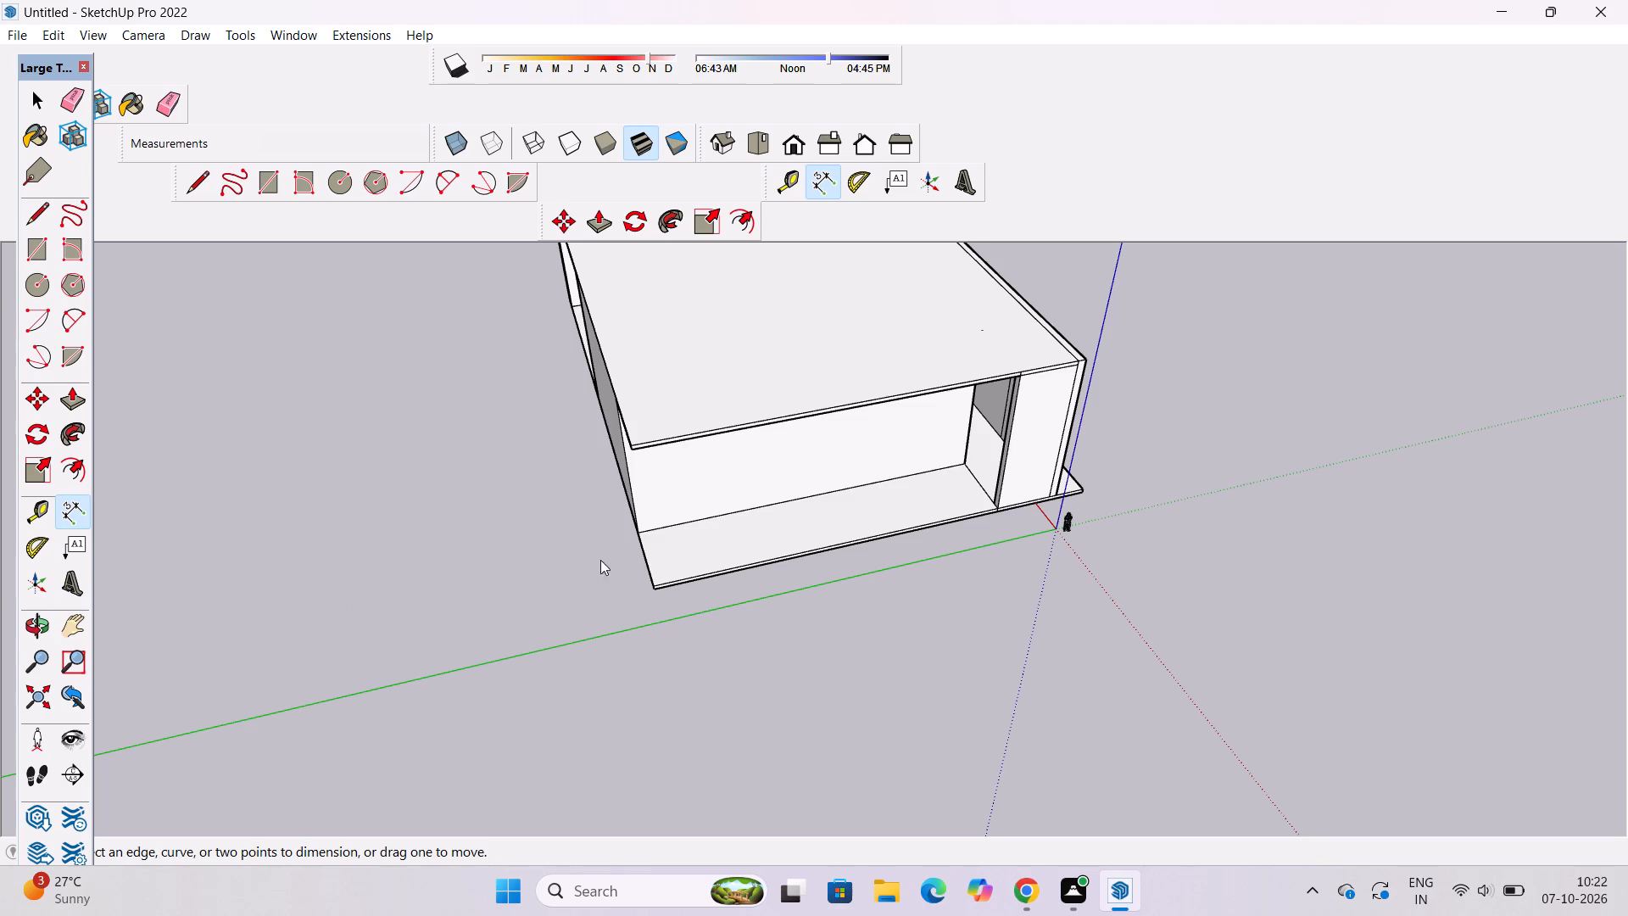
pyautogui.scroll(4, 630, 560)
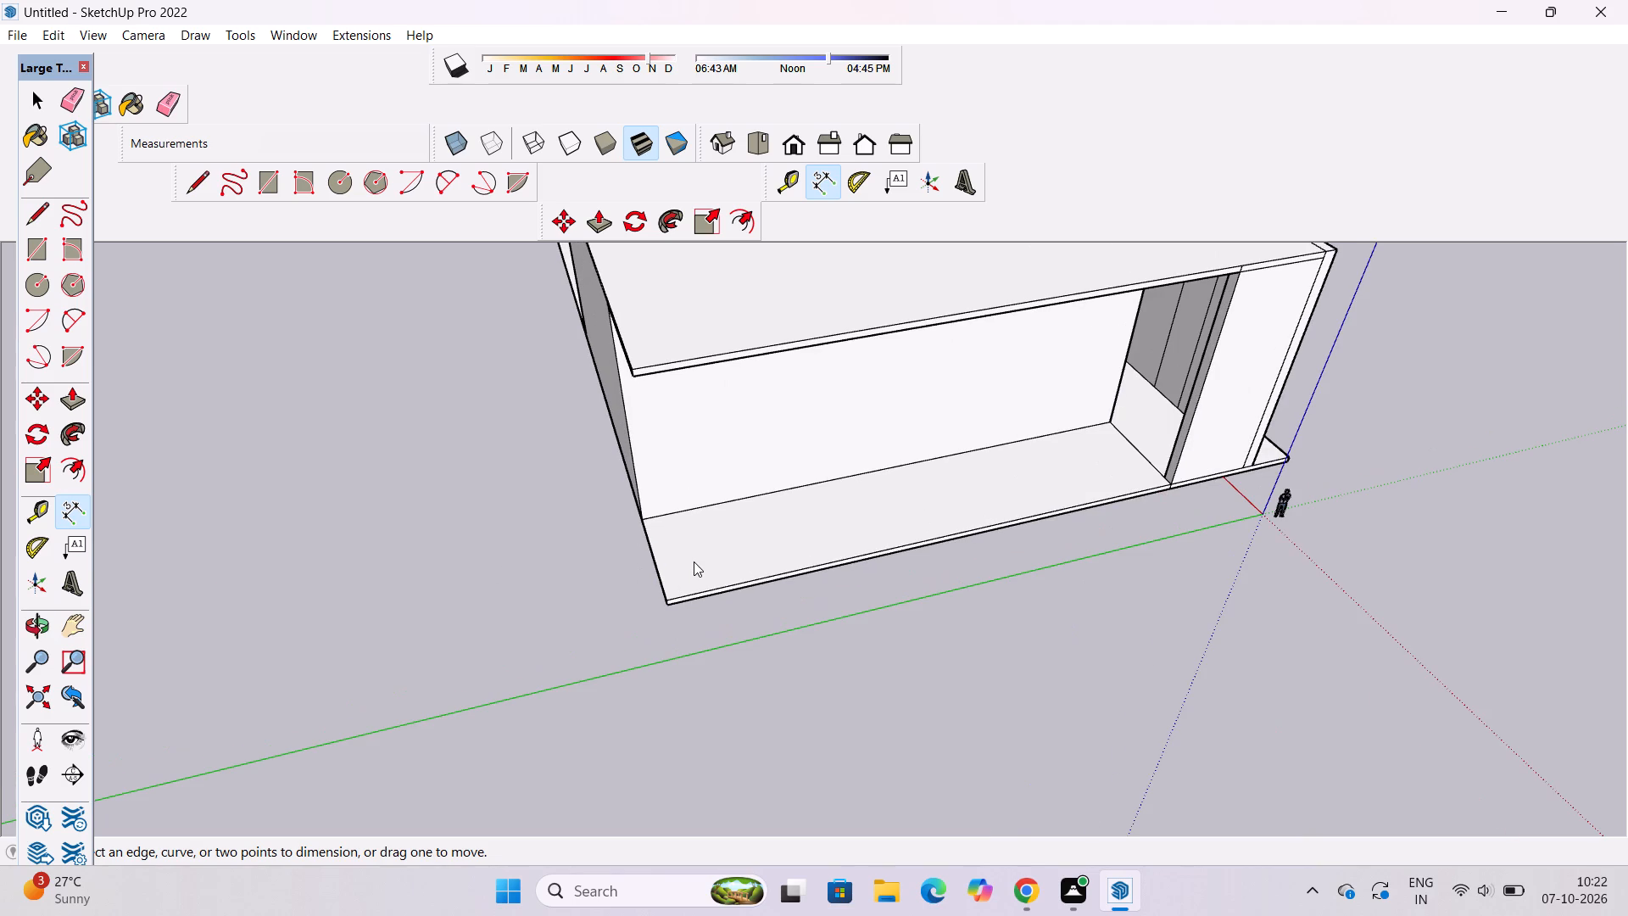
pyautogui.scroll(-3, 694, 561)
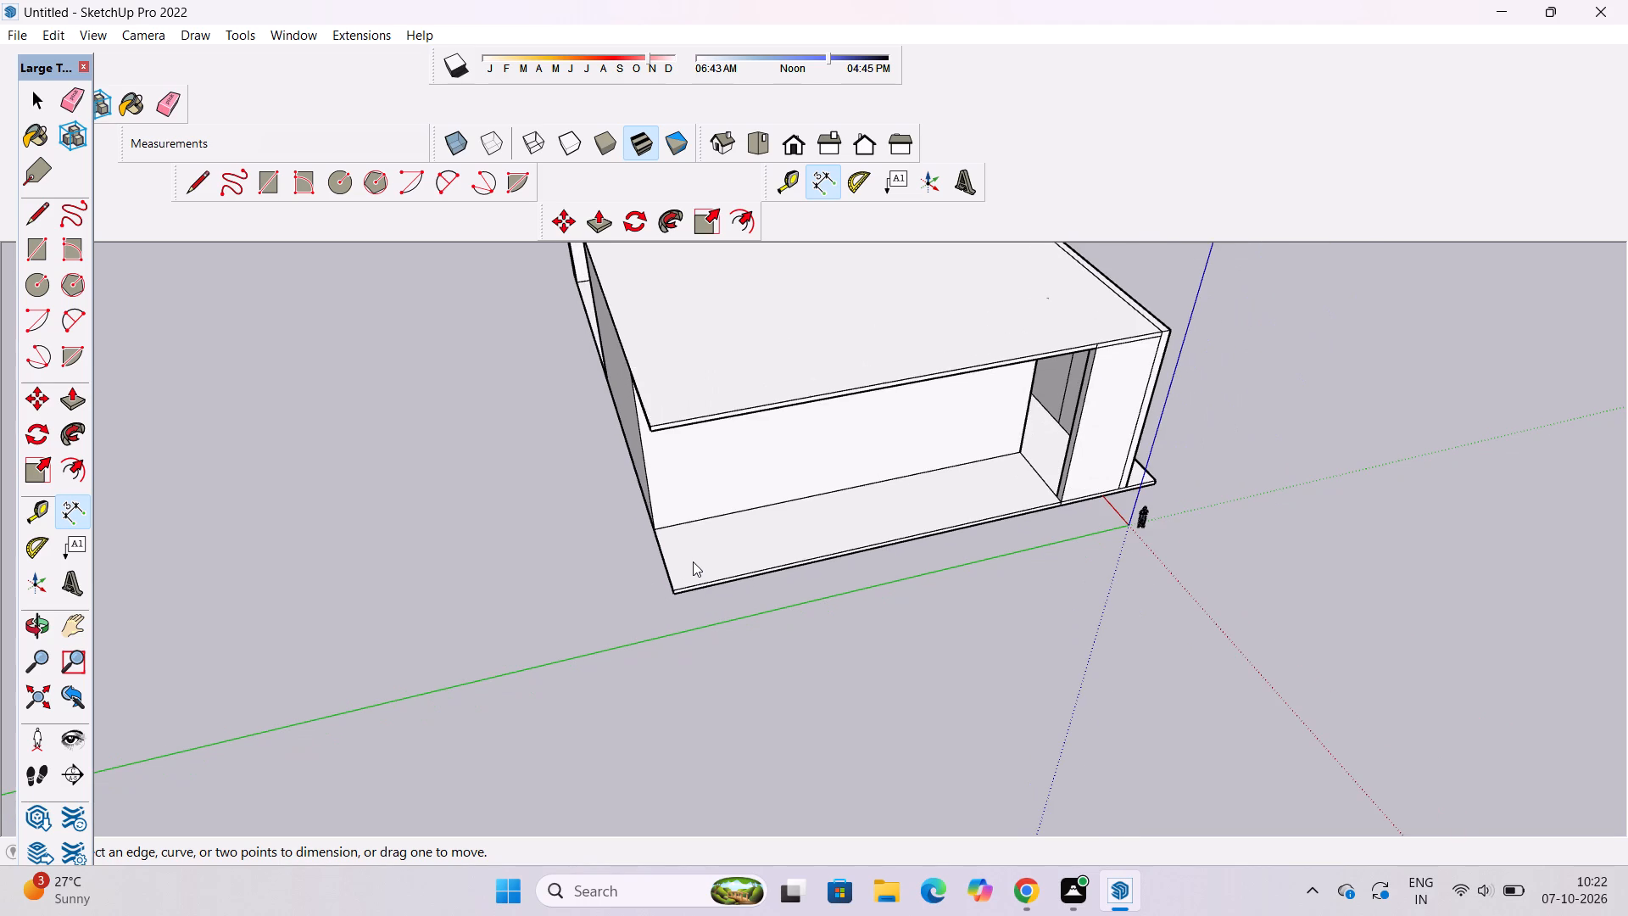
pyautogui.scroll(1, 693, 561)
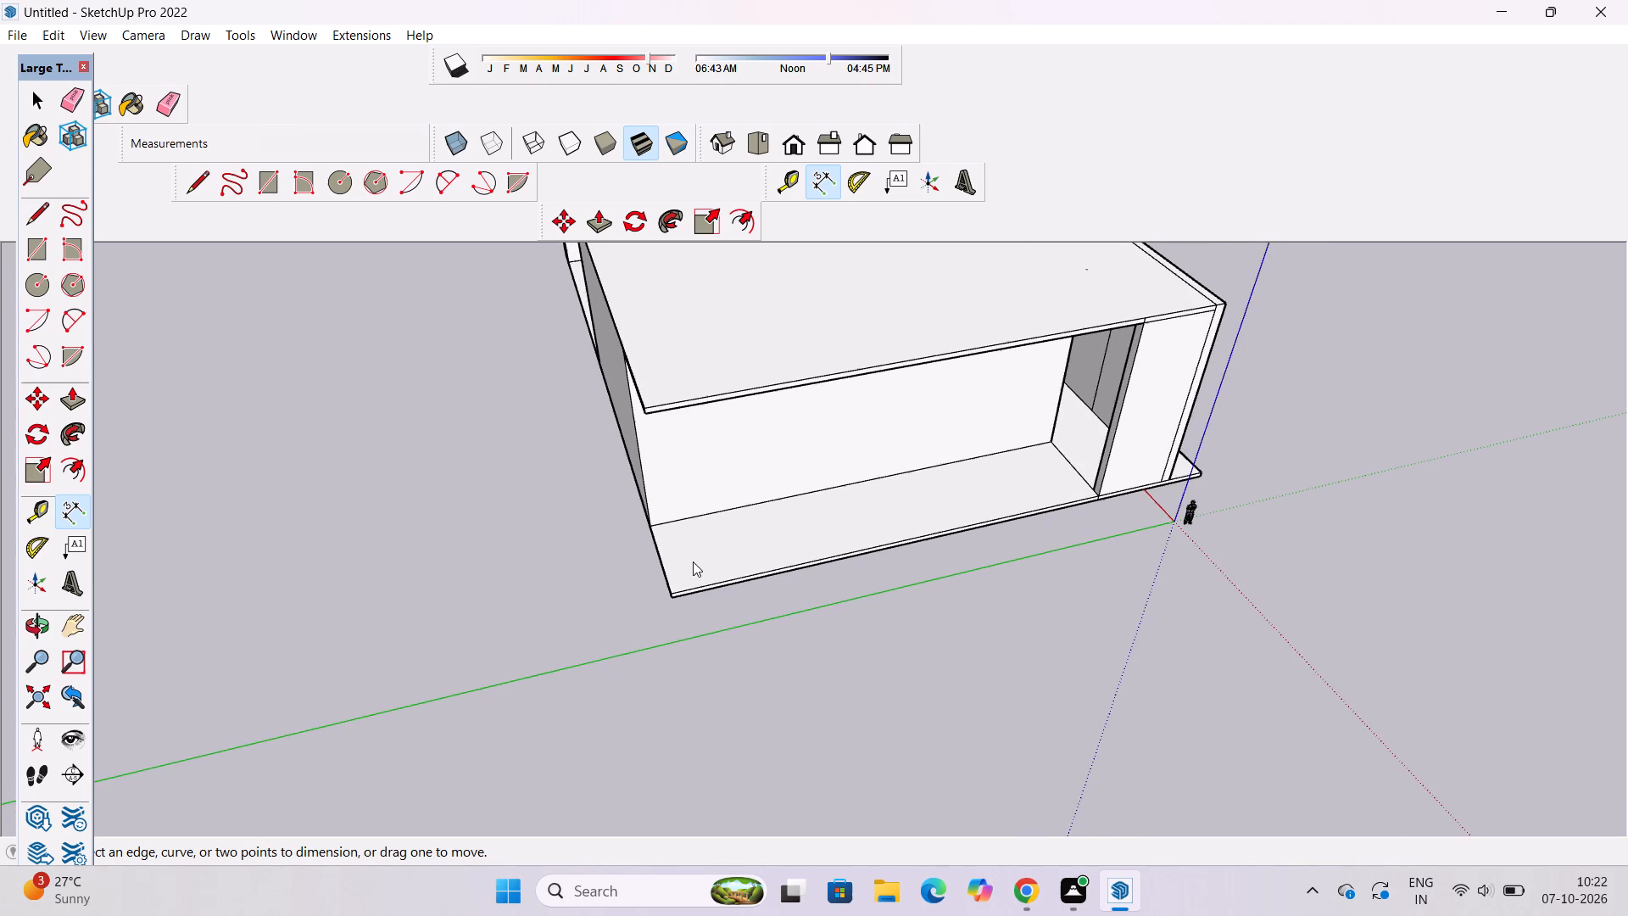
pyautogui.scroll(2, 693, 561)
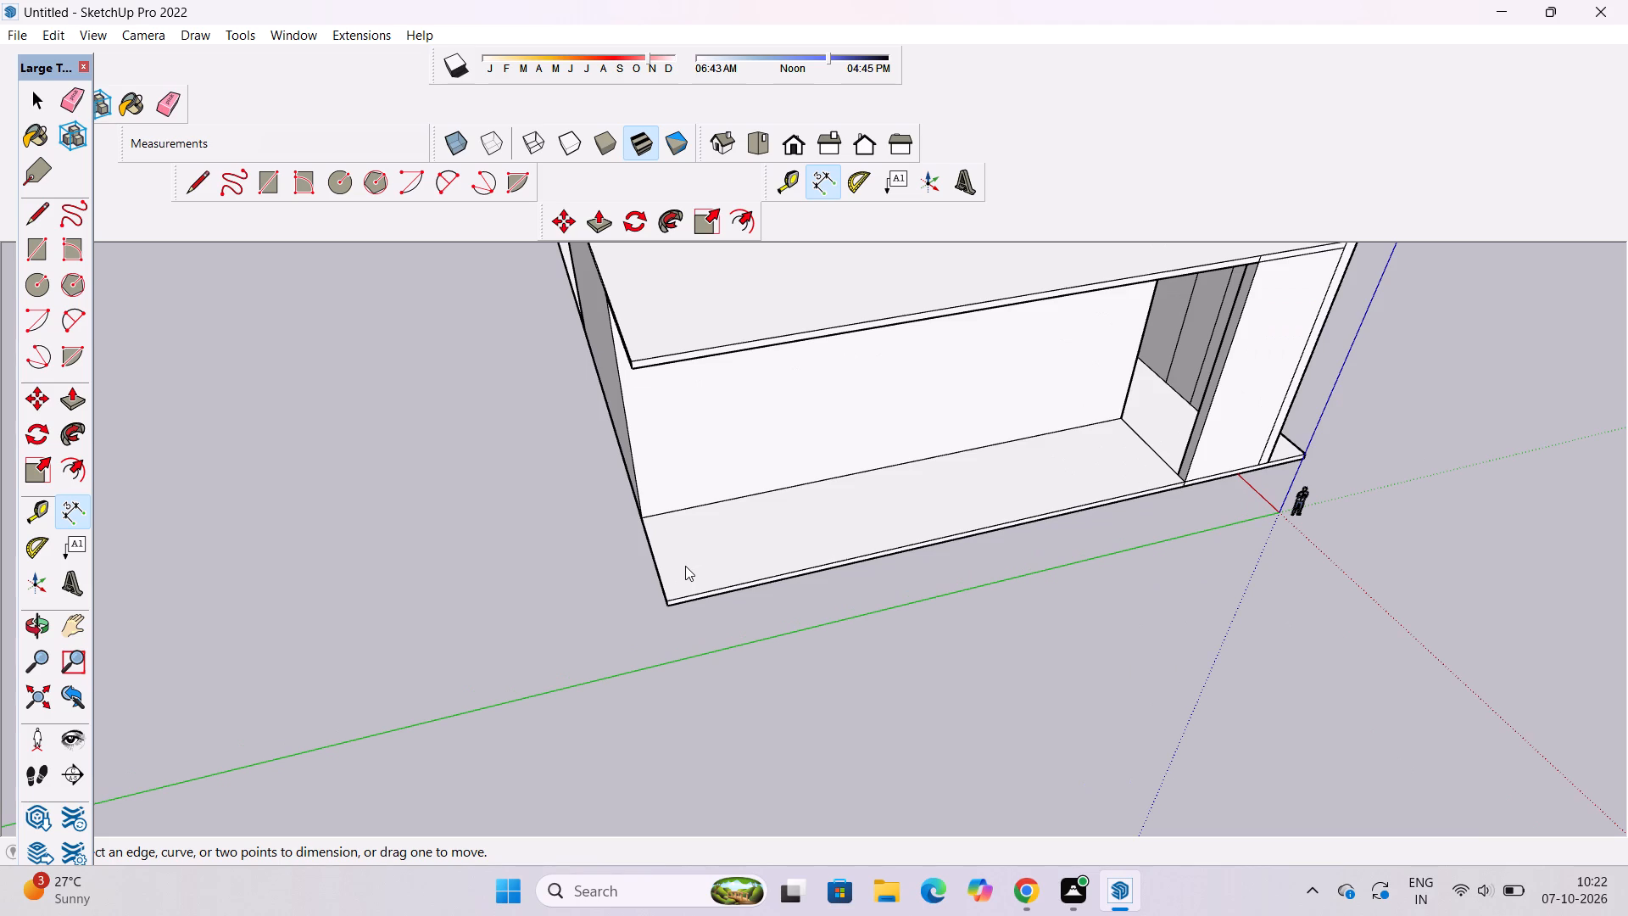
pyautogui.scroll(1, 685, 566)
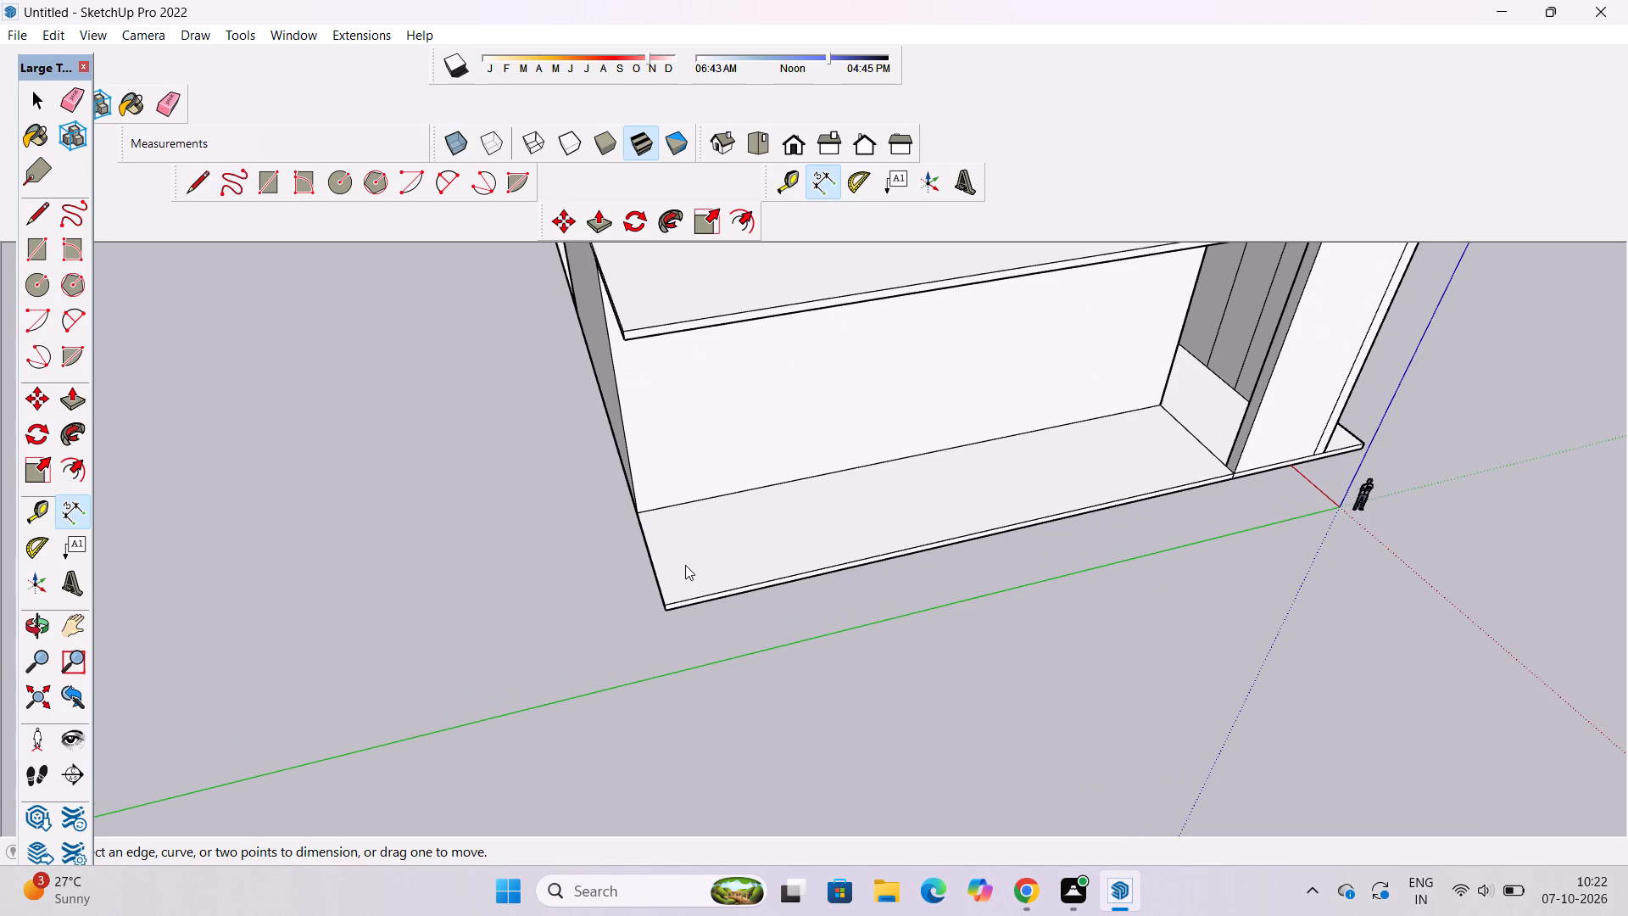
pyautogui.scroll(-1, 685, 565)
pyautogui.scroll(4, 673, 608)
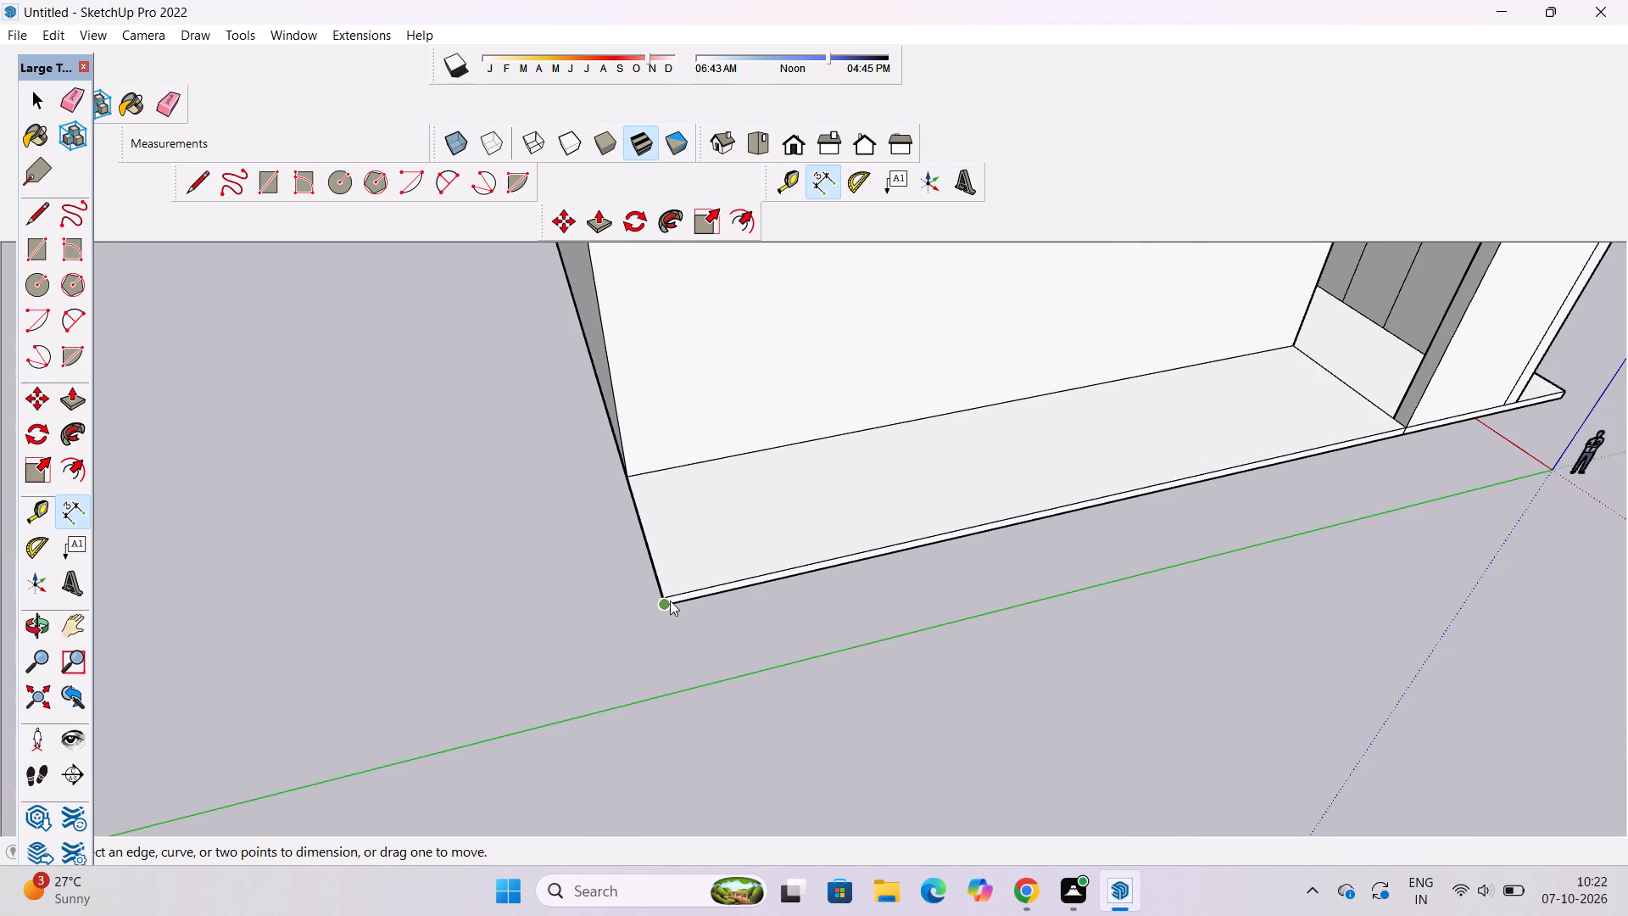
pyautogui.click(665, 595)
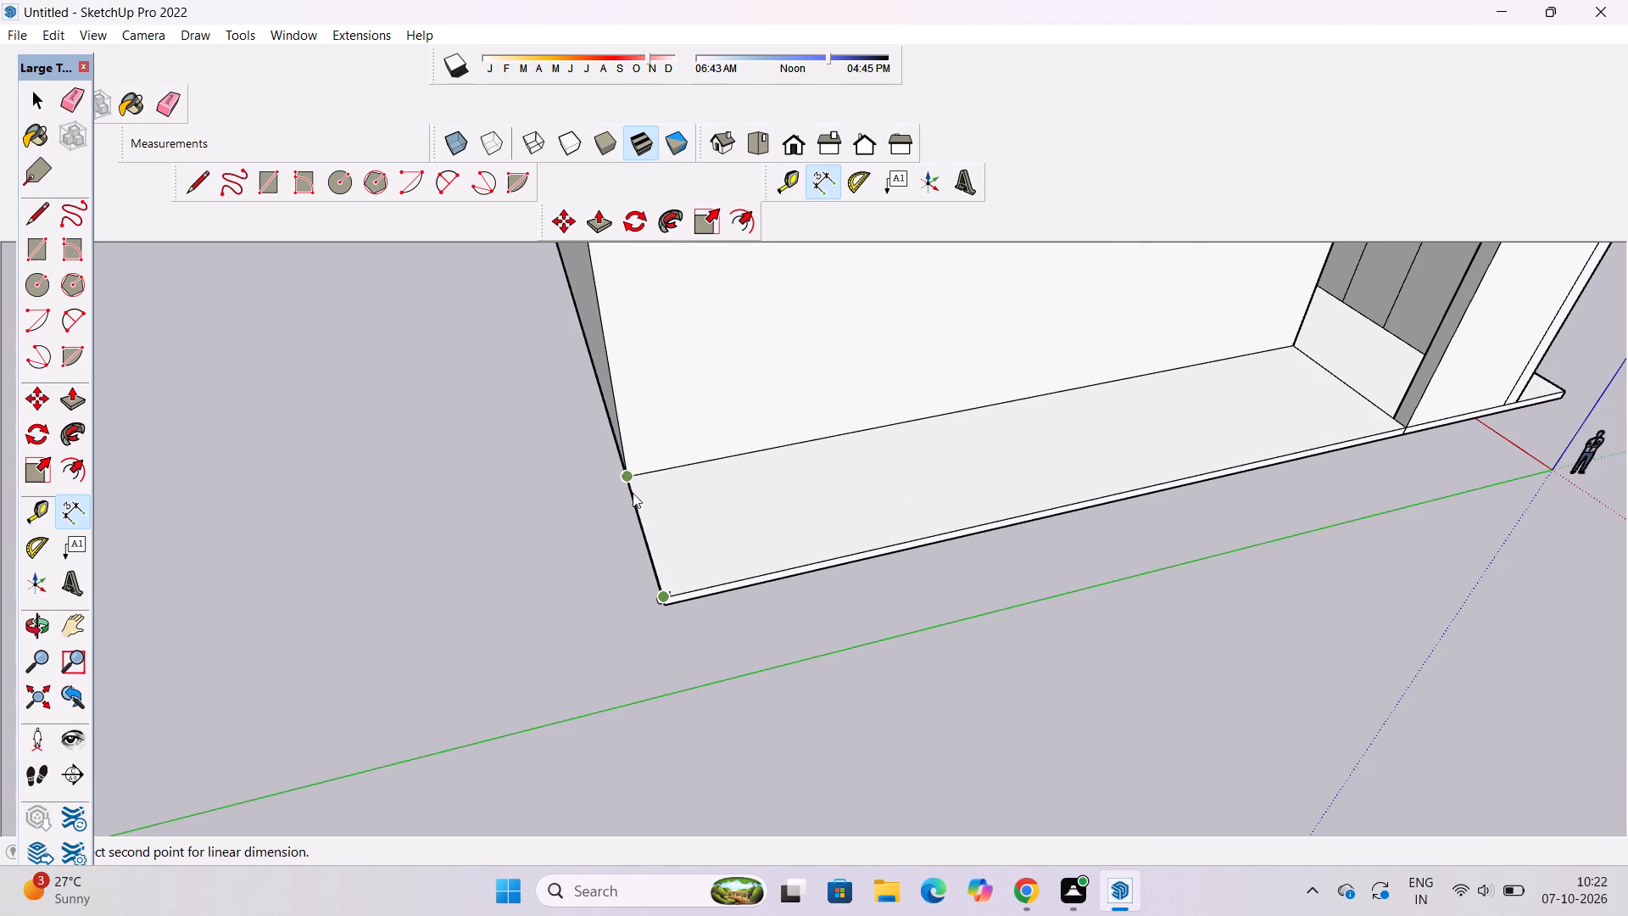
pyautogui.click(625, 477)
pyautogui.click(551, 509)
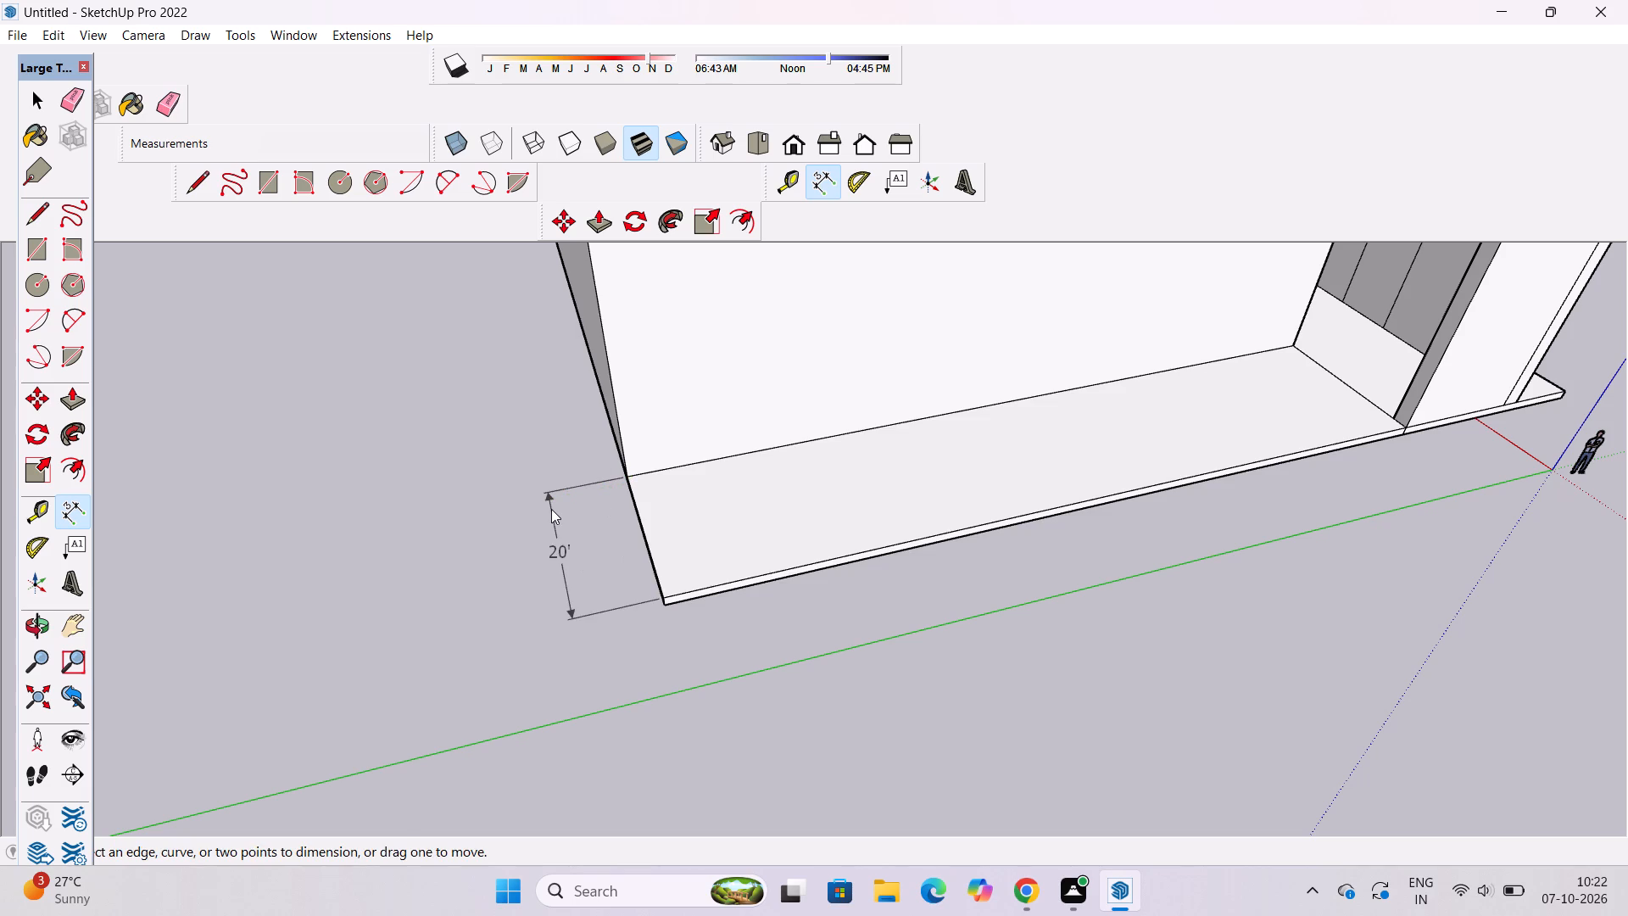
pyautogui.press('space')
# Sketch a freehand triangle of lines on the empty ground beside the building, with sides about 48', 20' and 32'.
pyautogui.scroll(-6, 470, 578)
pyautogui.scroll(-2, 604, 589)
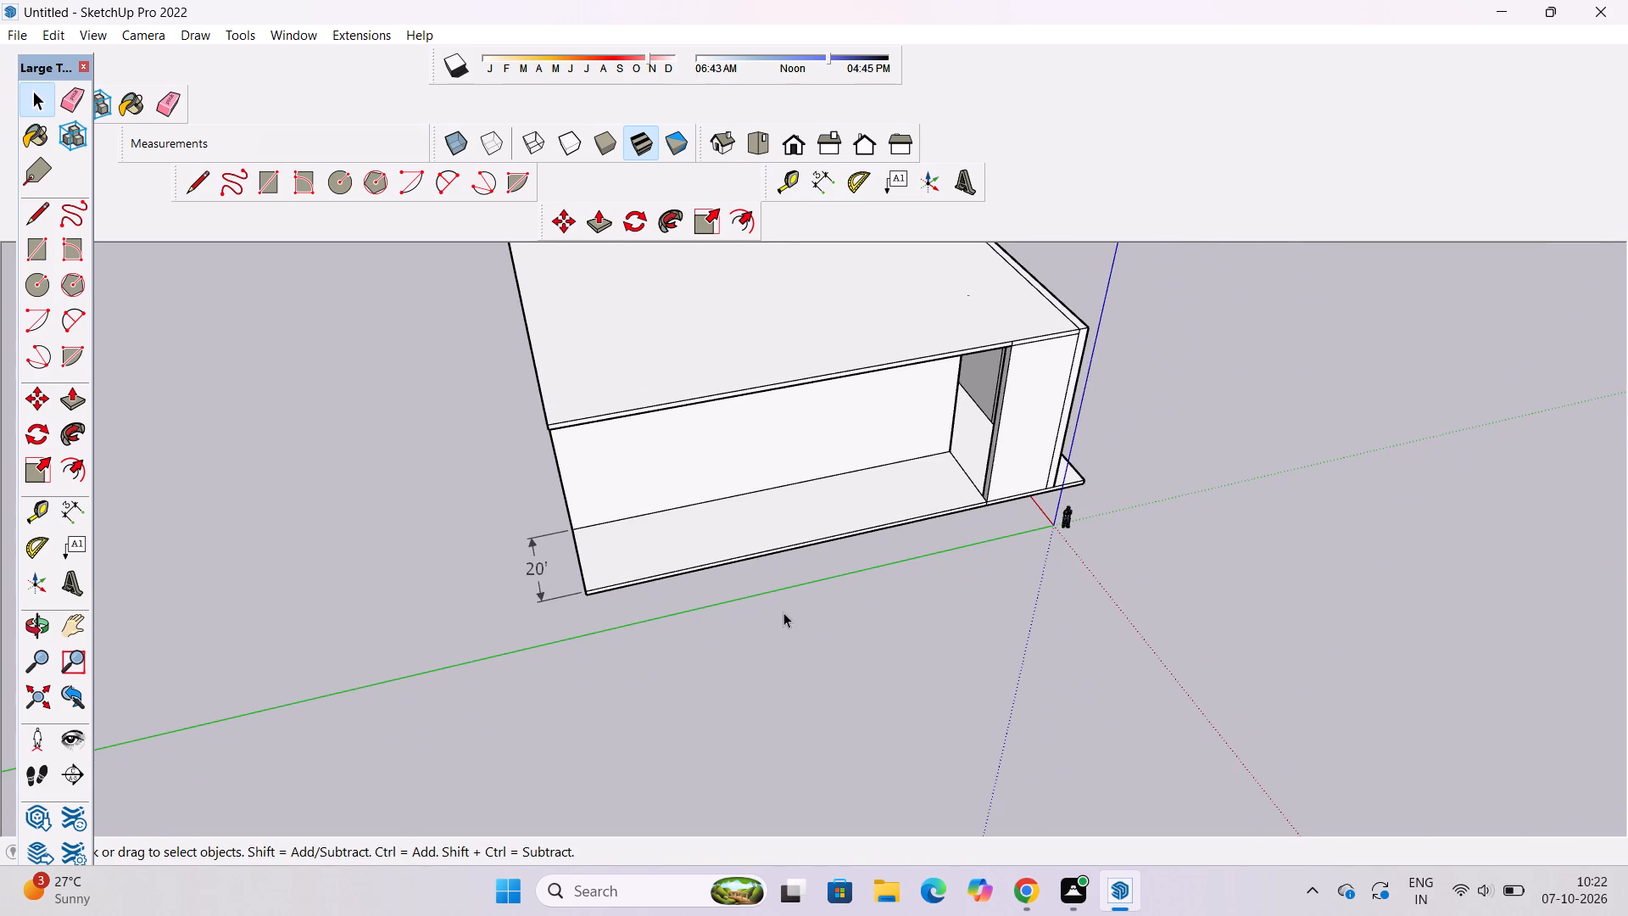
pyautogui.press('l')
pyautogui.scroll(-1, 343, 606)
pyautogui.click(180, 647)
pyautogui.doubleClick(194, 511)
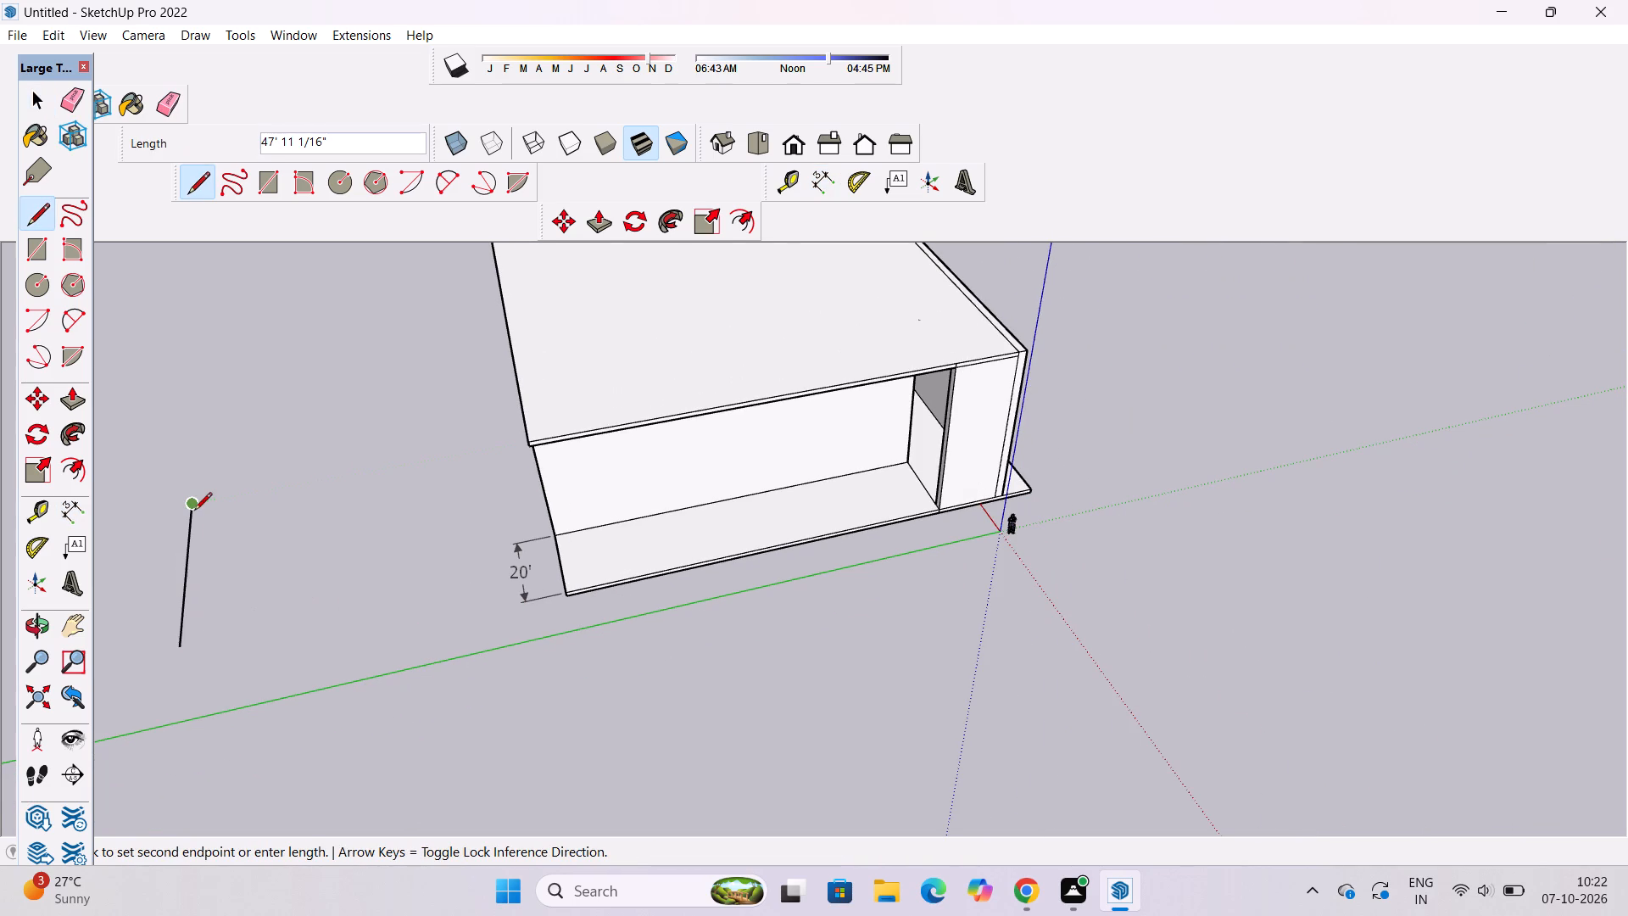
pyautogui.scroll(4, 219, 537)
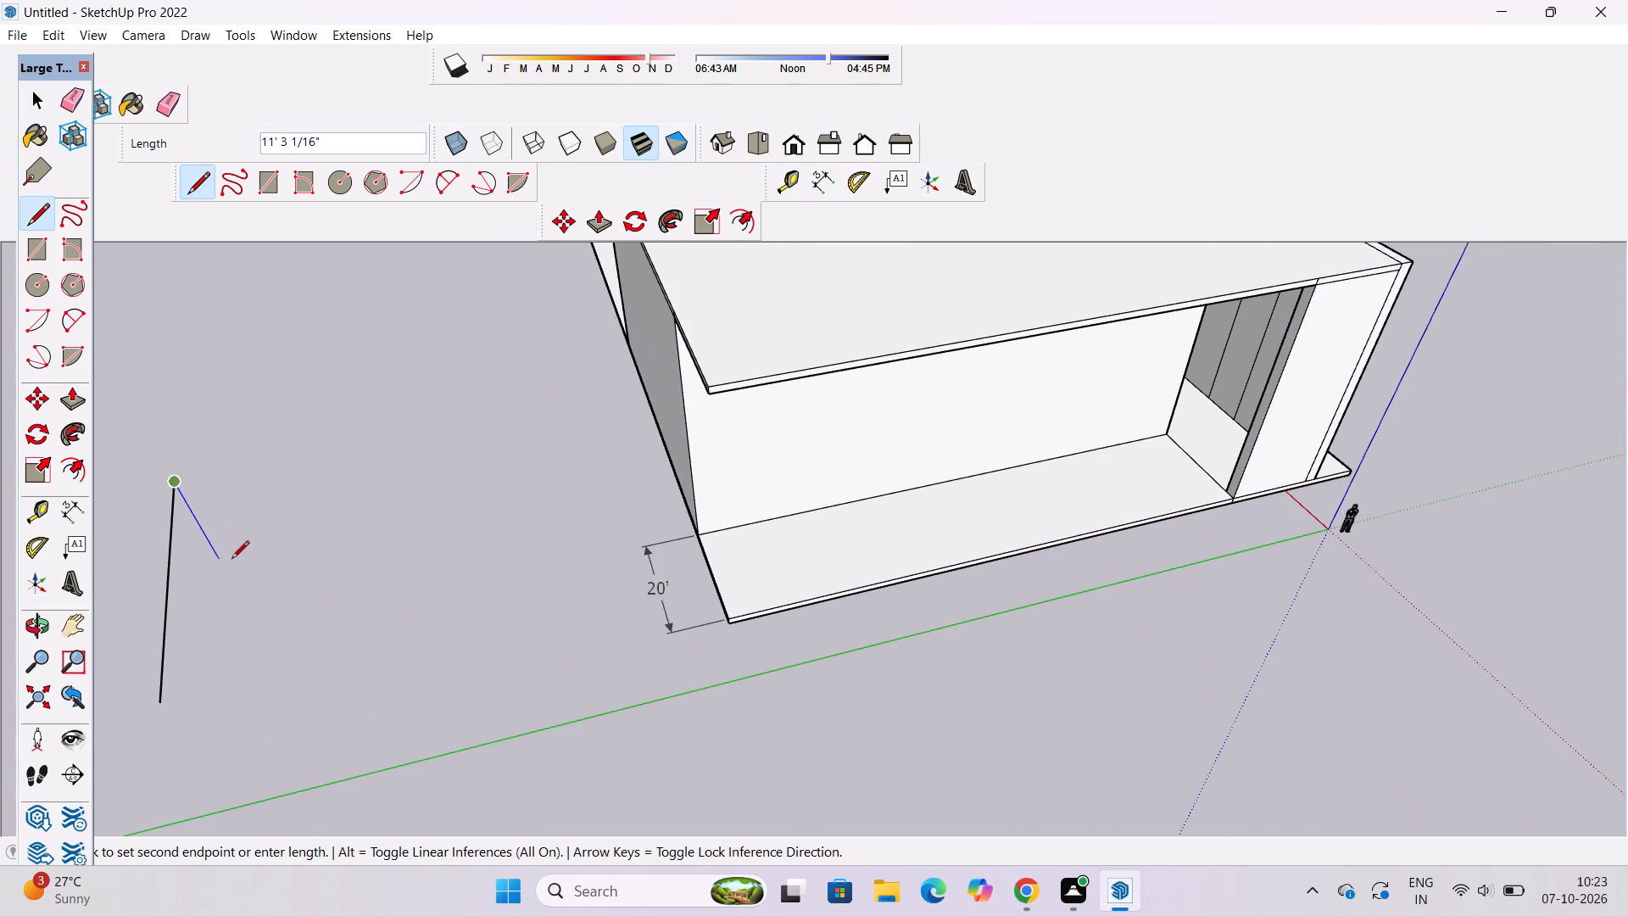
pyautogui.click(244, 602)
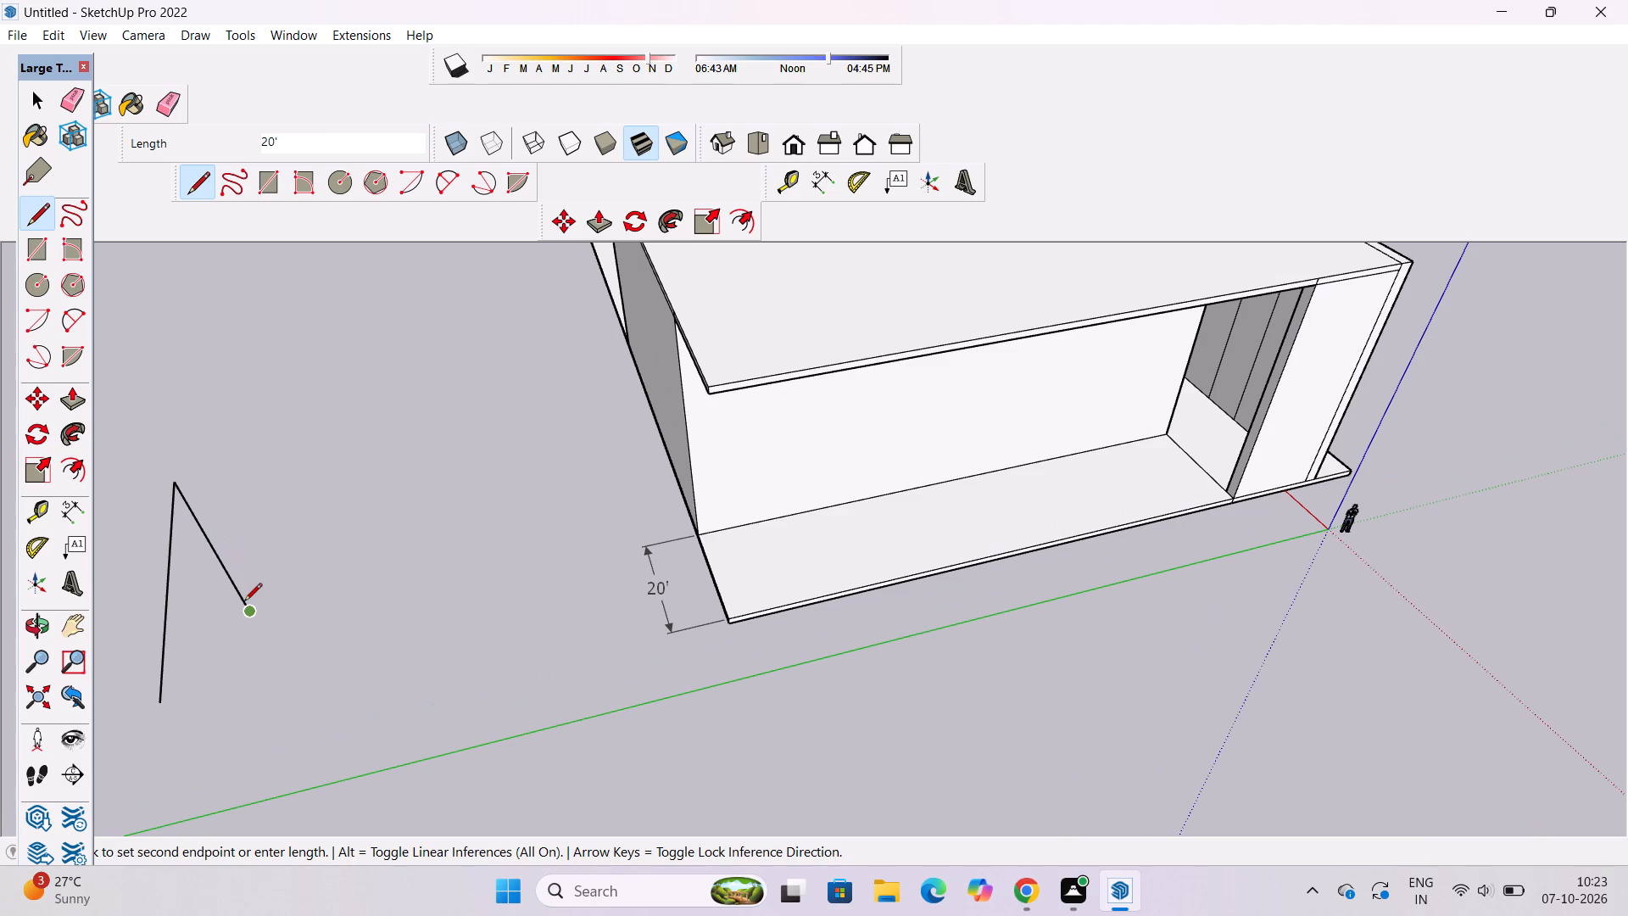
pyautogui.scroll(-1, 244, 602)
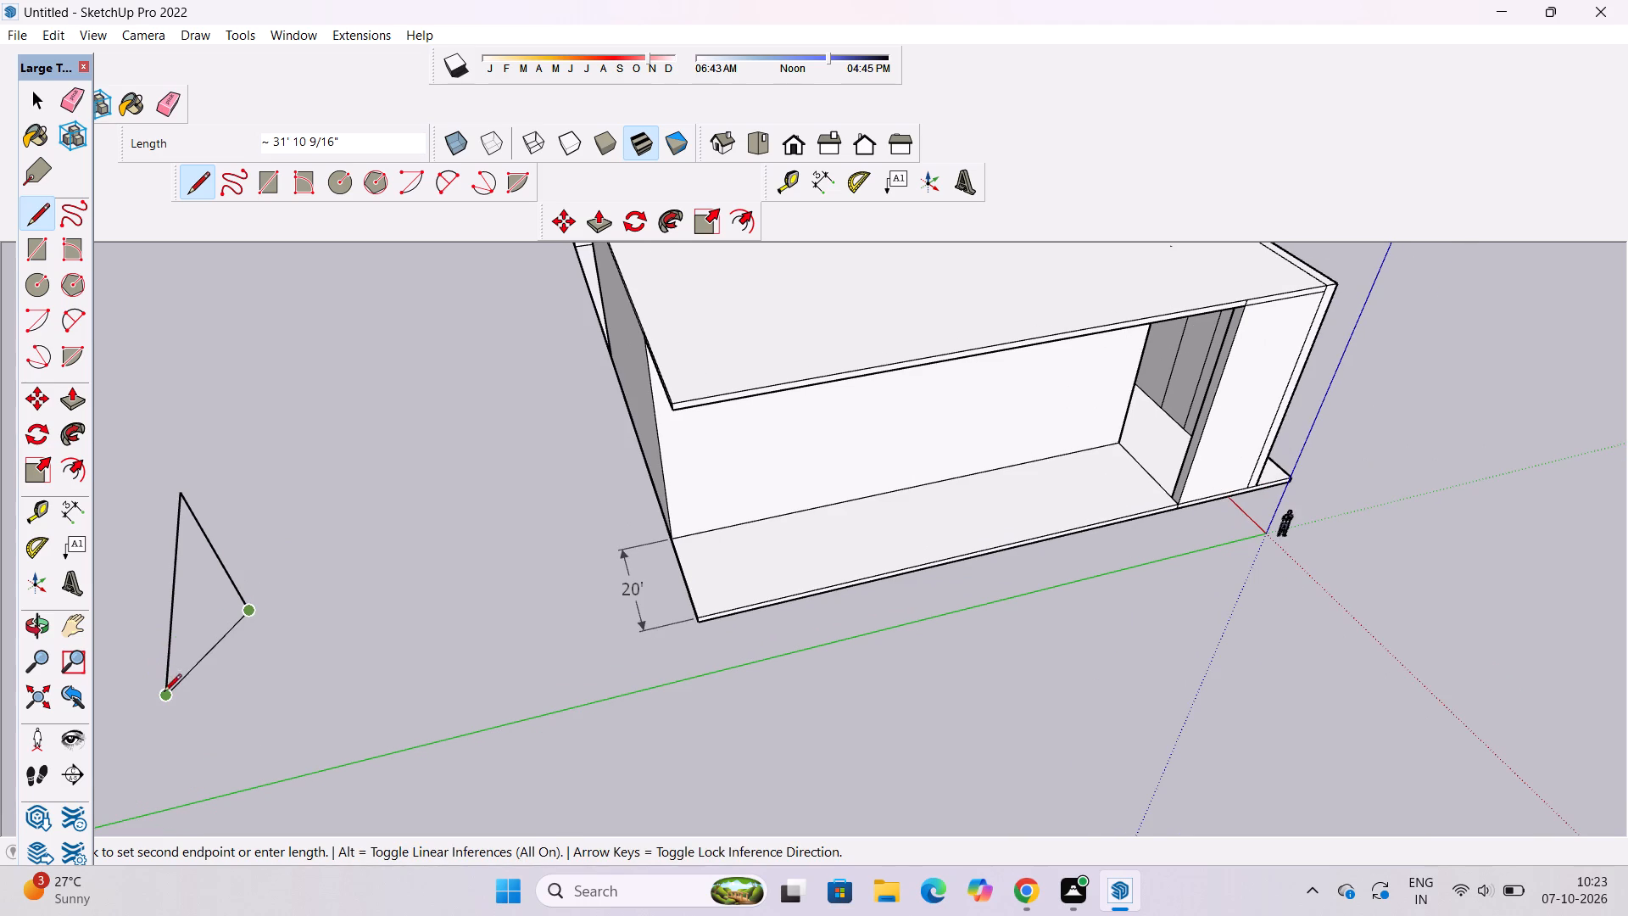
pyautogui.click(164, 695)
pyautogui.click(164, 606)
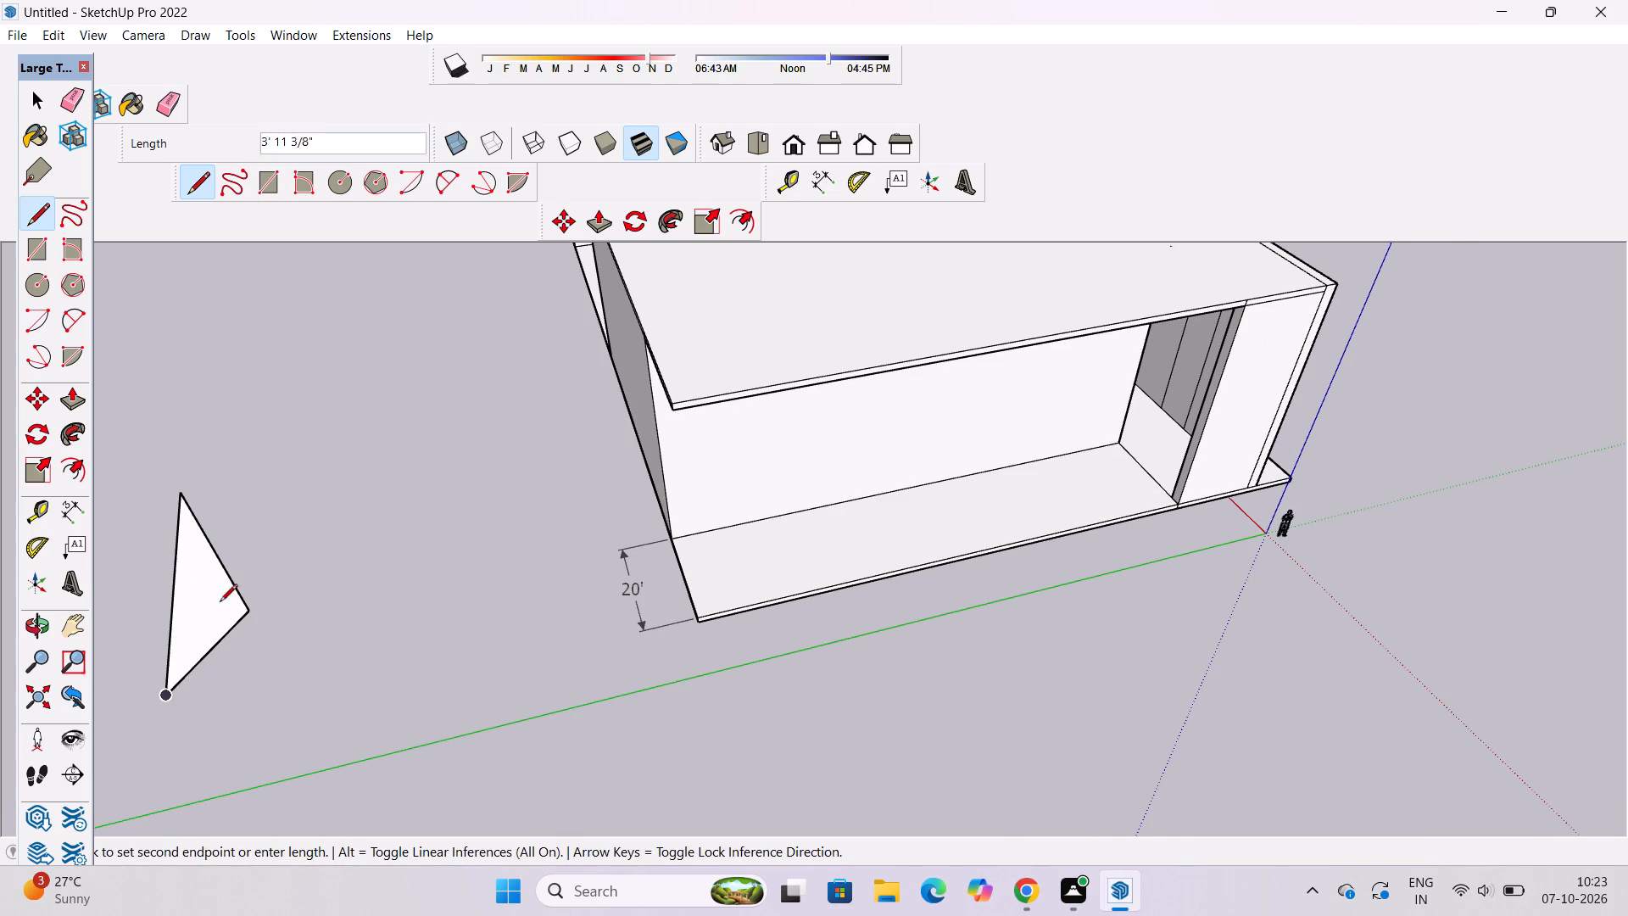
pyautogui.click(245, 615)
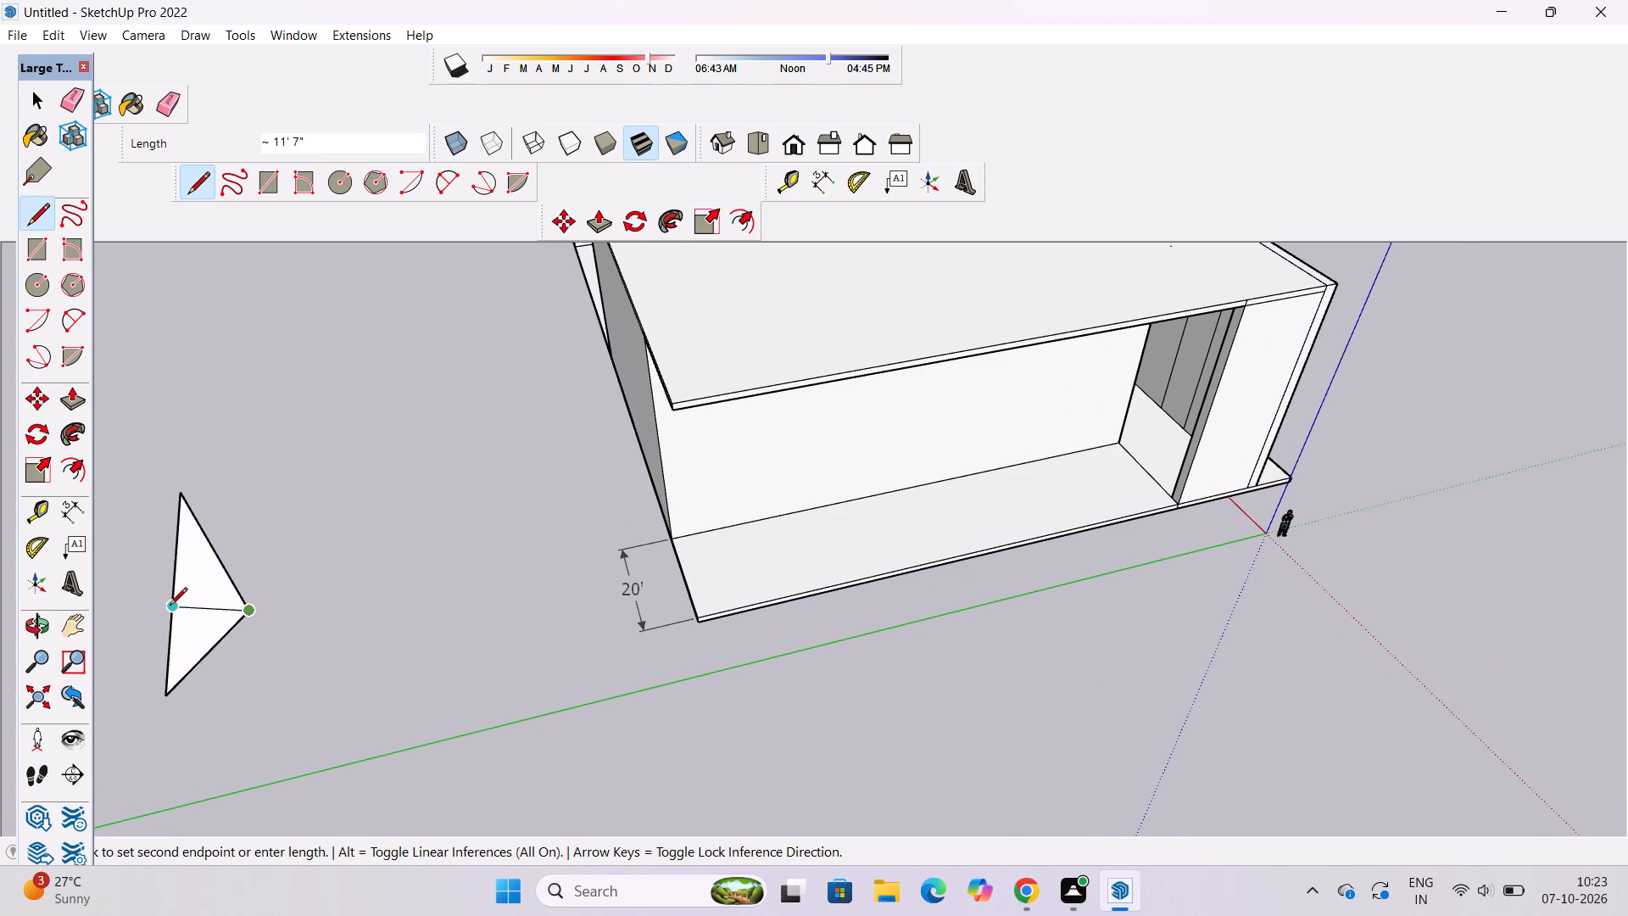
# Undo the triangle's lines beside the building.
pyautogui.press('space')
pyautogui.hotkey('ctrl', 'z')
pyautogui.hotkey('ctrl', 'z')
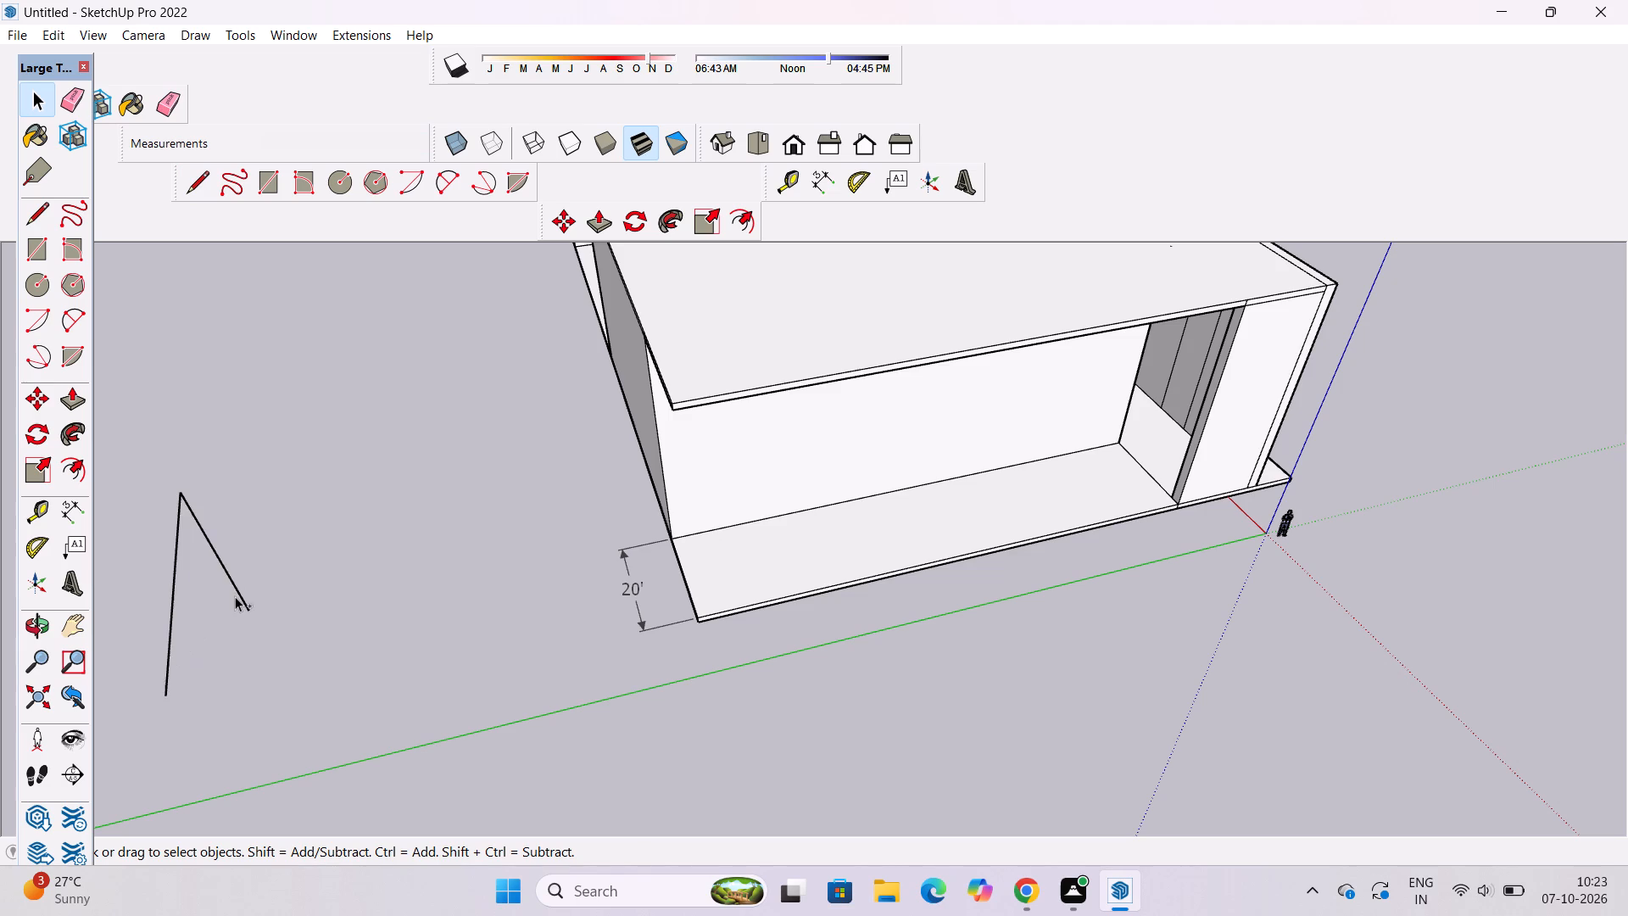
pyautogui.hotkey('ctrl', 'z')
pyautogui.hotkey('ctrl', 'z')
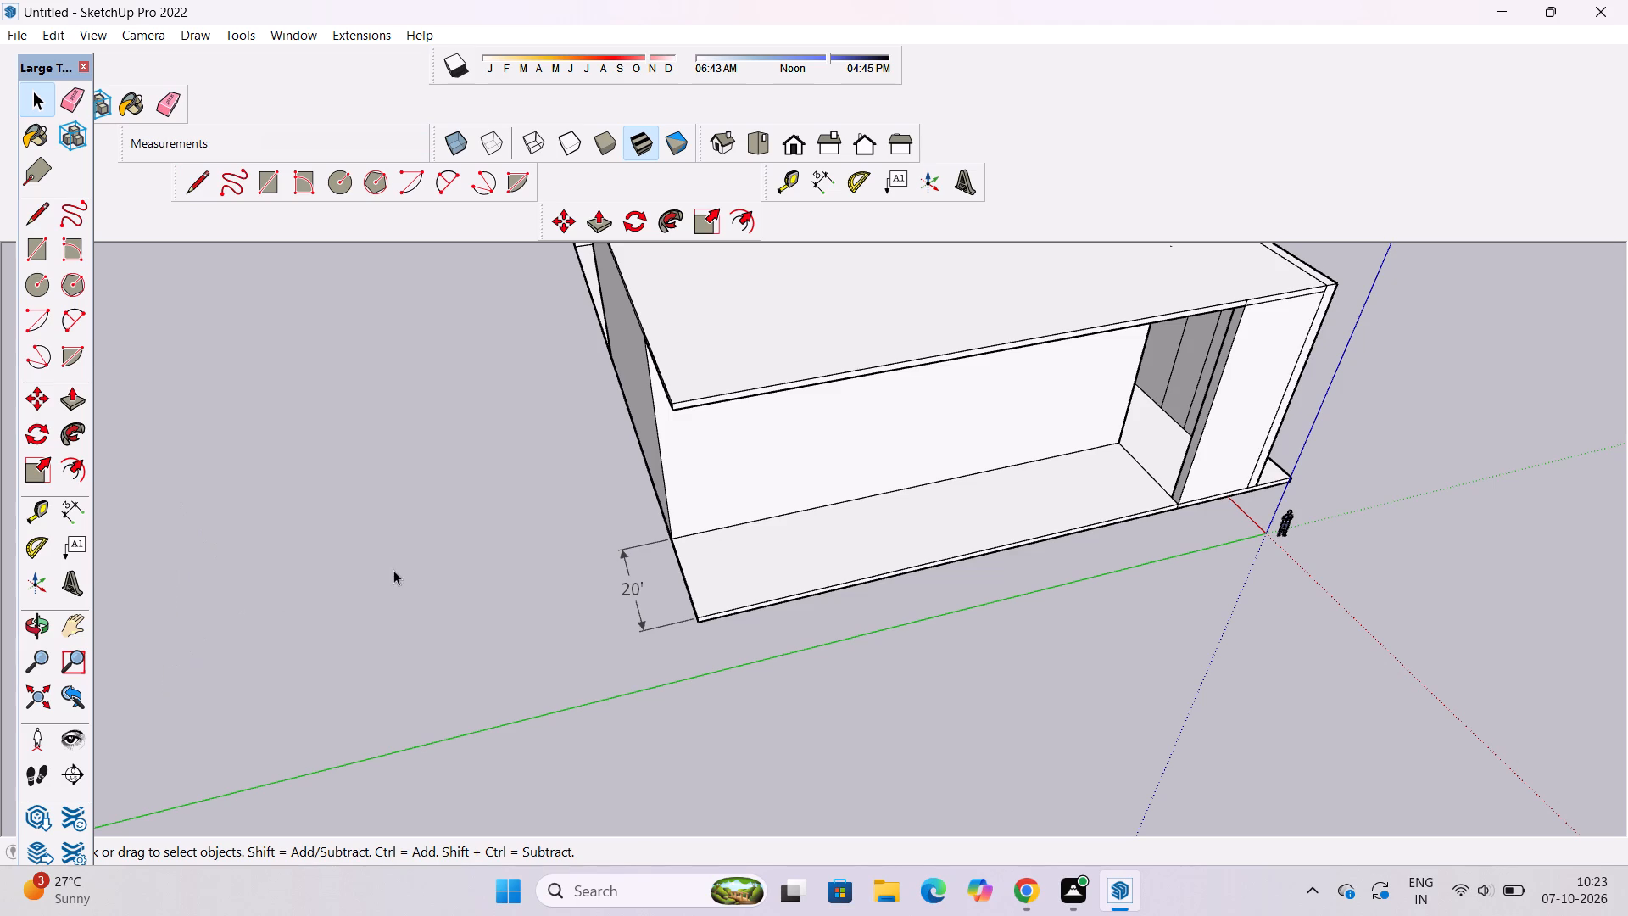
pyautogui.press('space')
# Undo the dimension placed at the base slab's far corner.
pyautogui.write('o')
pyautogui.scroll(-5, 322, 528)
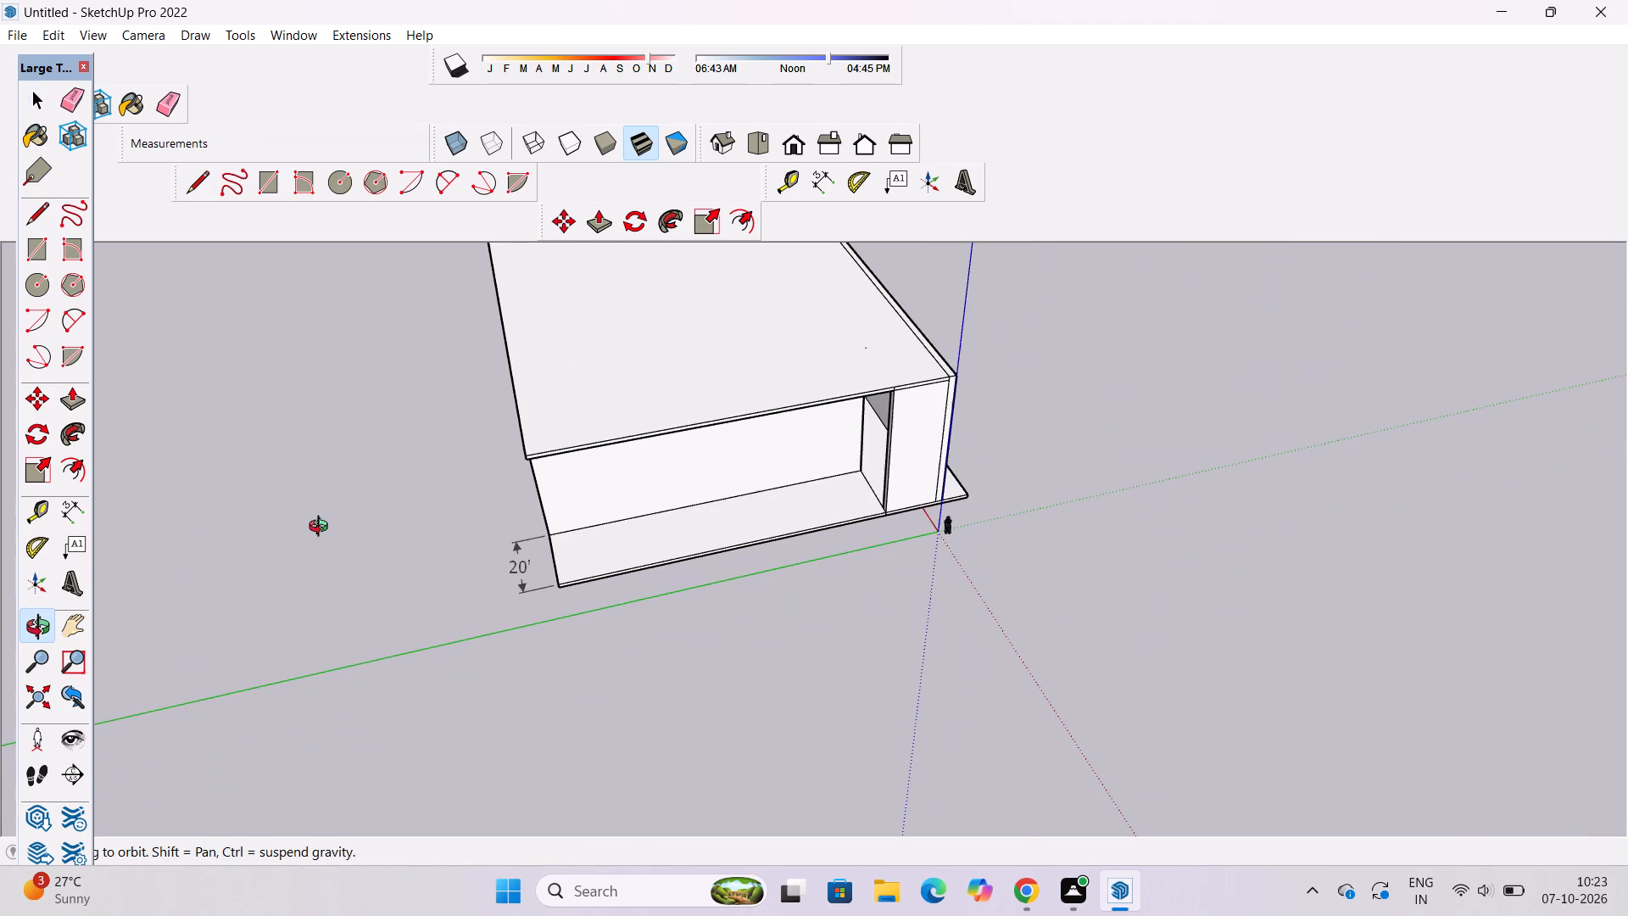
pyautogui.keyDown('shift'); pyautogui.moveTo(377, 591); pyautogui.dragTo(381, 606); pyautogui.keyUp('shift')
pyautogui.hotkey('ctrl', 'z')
# Examine the recessed open side along the green axis, comparing the base slab, the wall and the roof overhang.
pyautogui.scroll(4, 473, 578)
pyautogui.moveTo(694, 572); pyautogui.dragTo(577, 553)
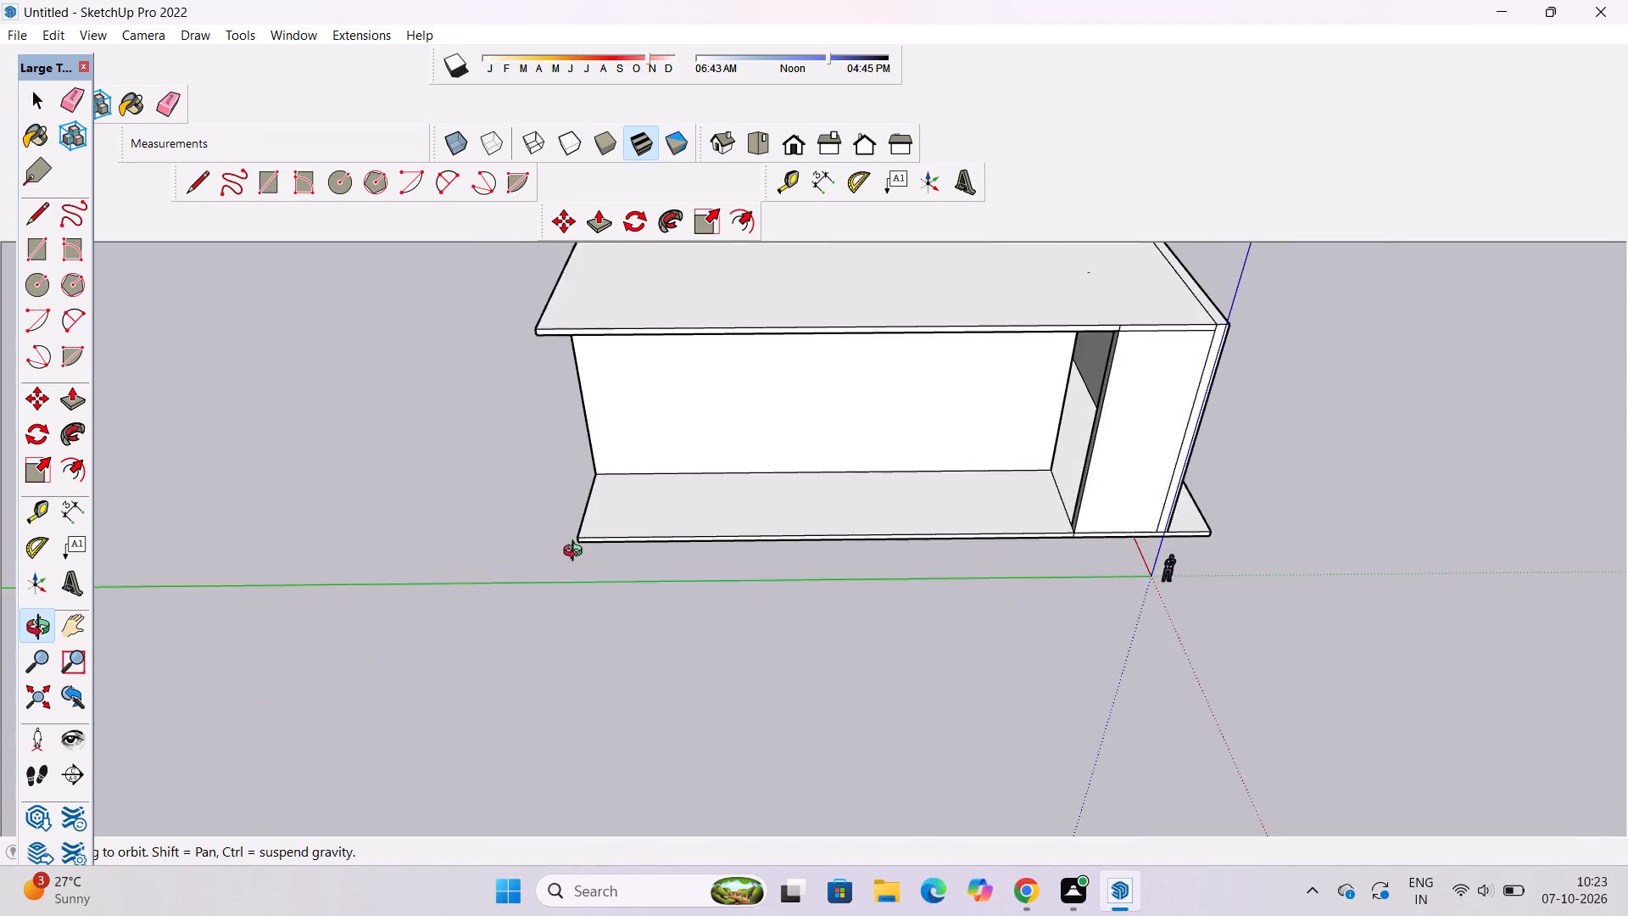
pyautogui.keyDown('shift'); pyautogui.moveTo(577, 553); pyautogui.dragTo(519, 571); pyautogui.keyUp('shift')
pyautogui.moveTo(515, 569); pyautogui.dragTo(626, 582)
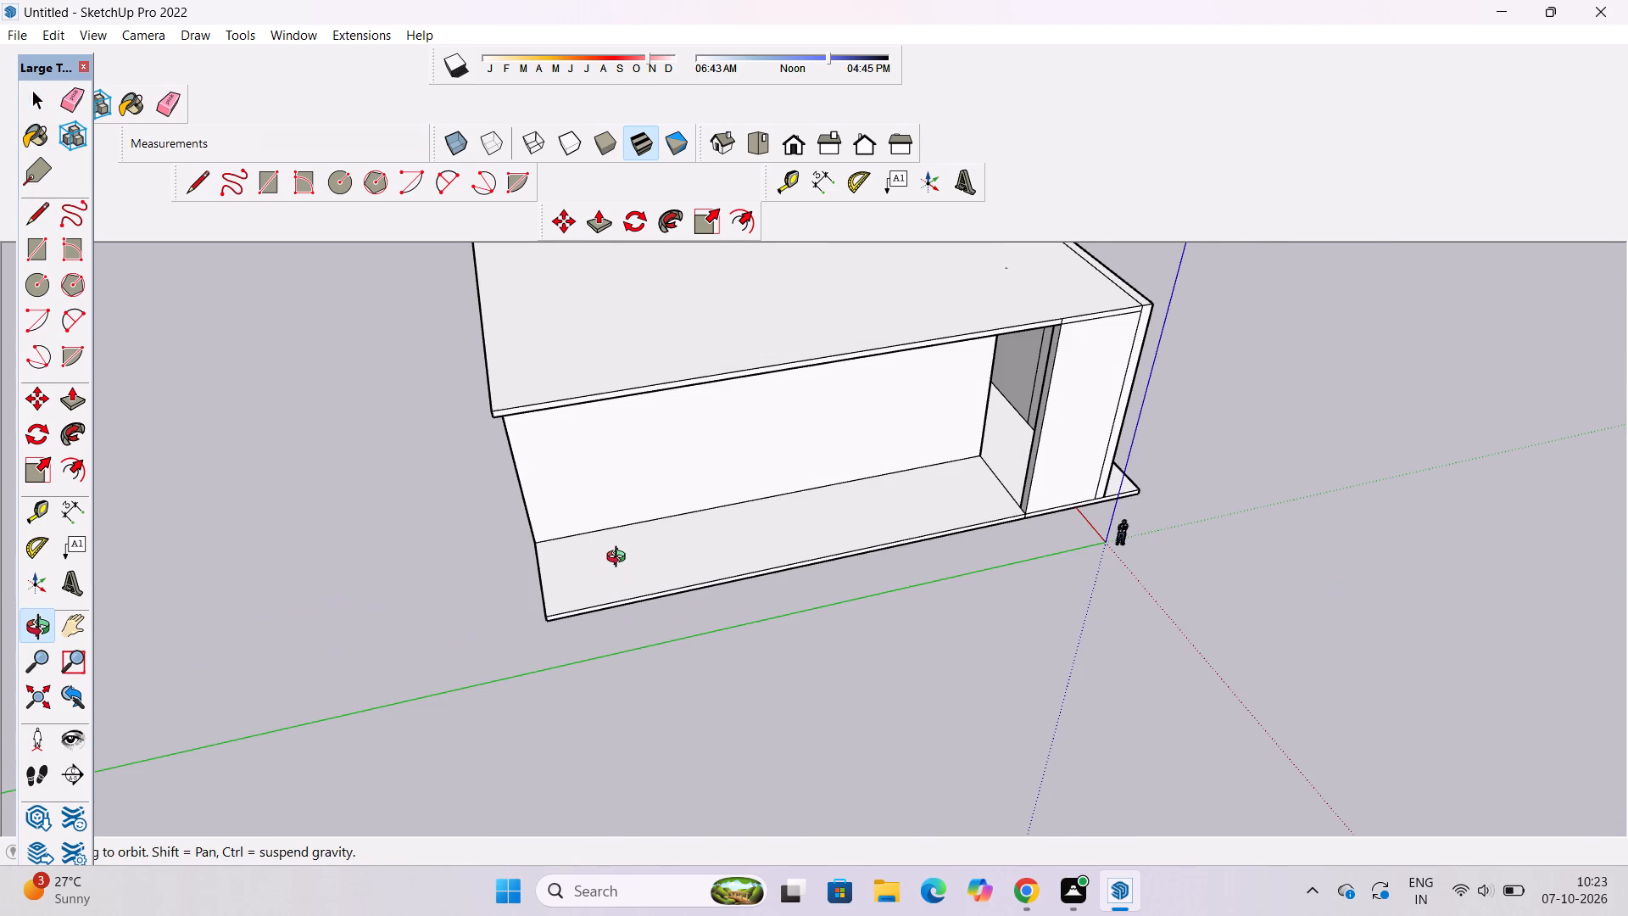
pyautogui.scroll(-3, 614, 528)
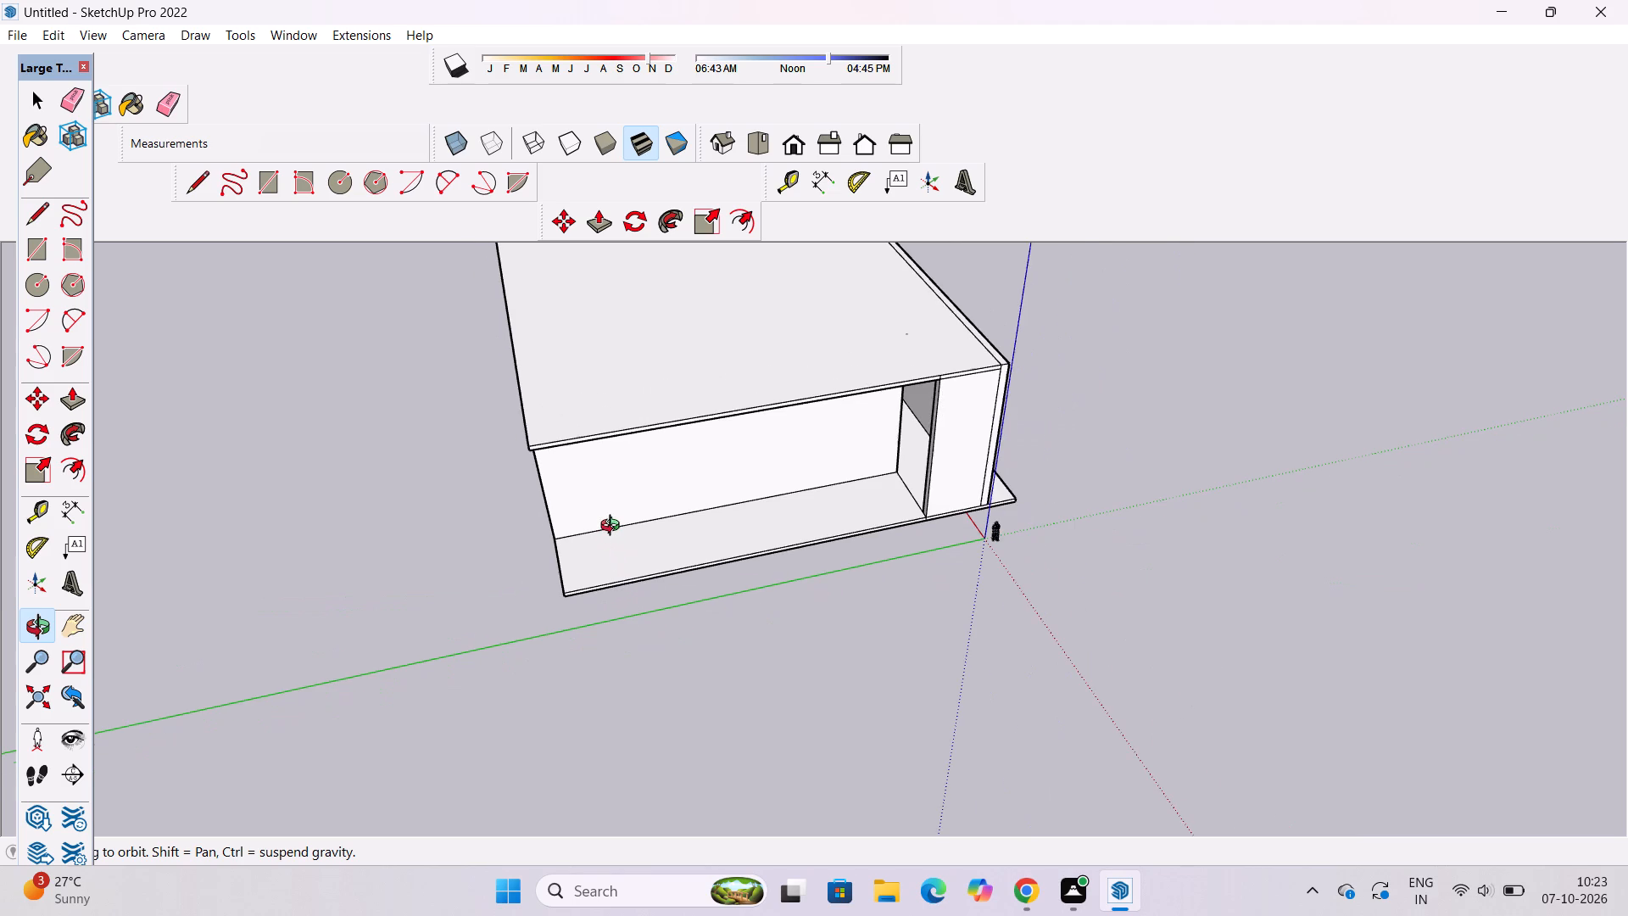
pyautogui.scroll(-2, 614, 527)
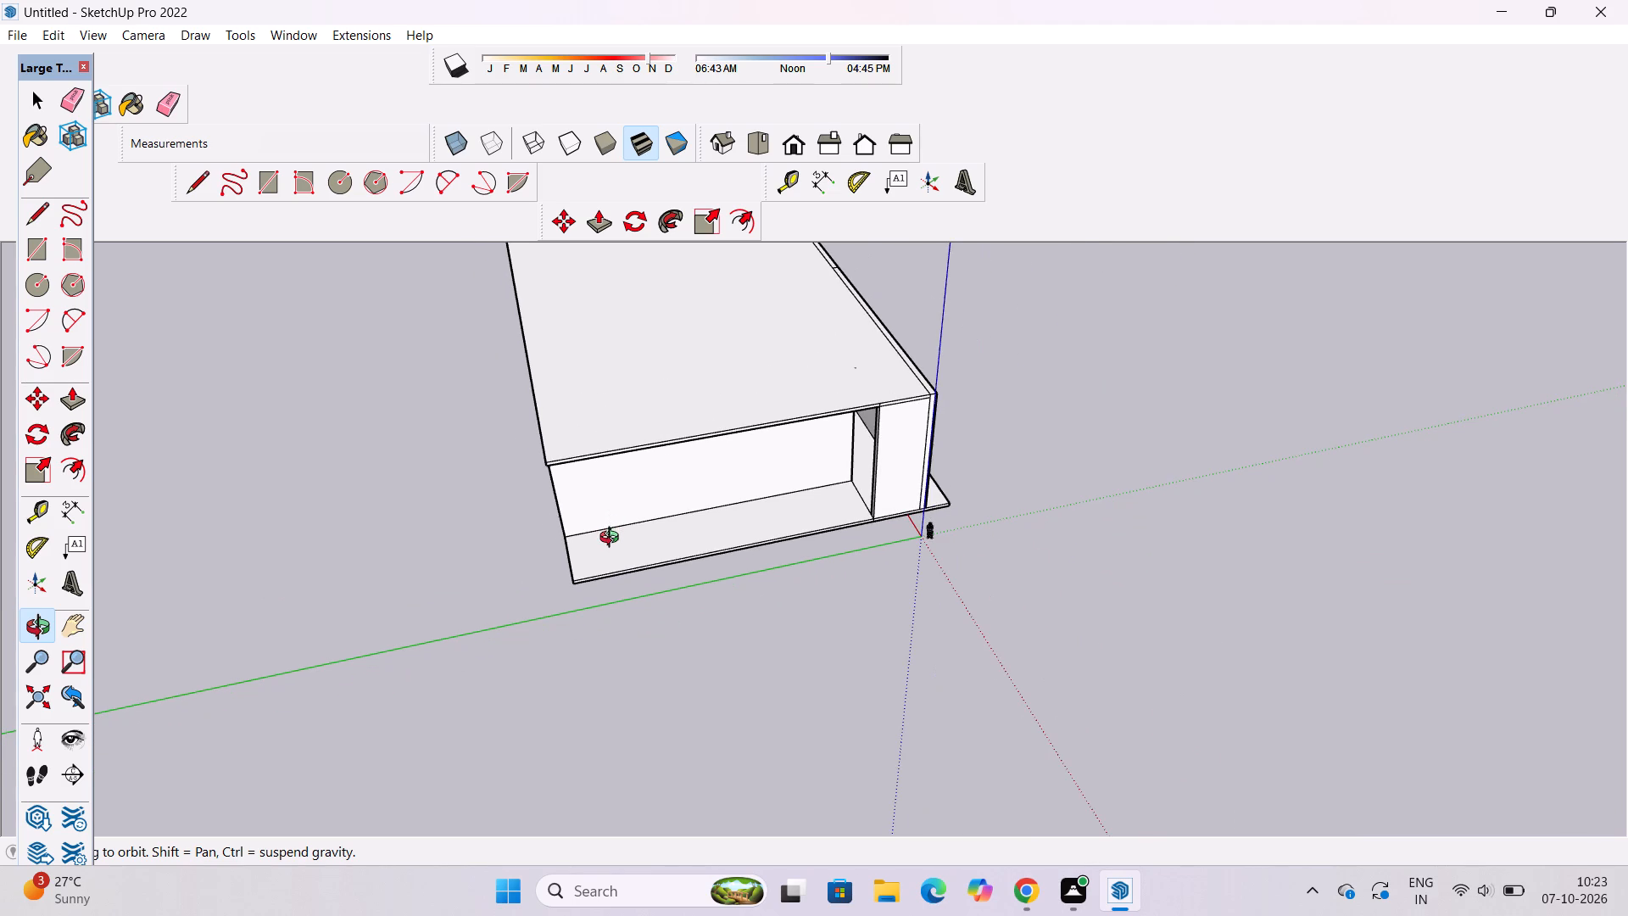
pyautogui.scroll(1, 613, 539)
pyautogui.keyDown('shift'); pyautogui.moveTo(613, 548); pyautogui.dragTo(606, 565); pyautogui.keyUp('shift')
pyautogui.moveTo(606, 578); pyautogui.dragTo(577, 552)
pyautogui.scroll(-3, 574, 549)
pyautogui.keyDown('shift'); pyautogui.moveTo(574, 549); pyautogui.dragTo(584, 572); pyautogui.keyUp('shift')
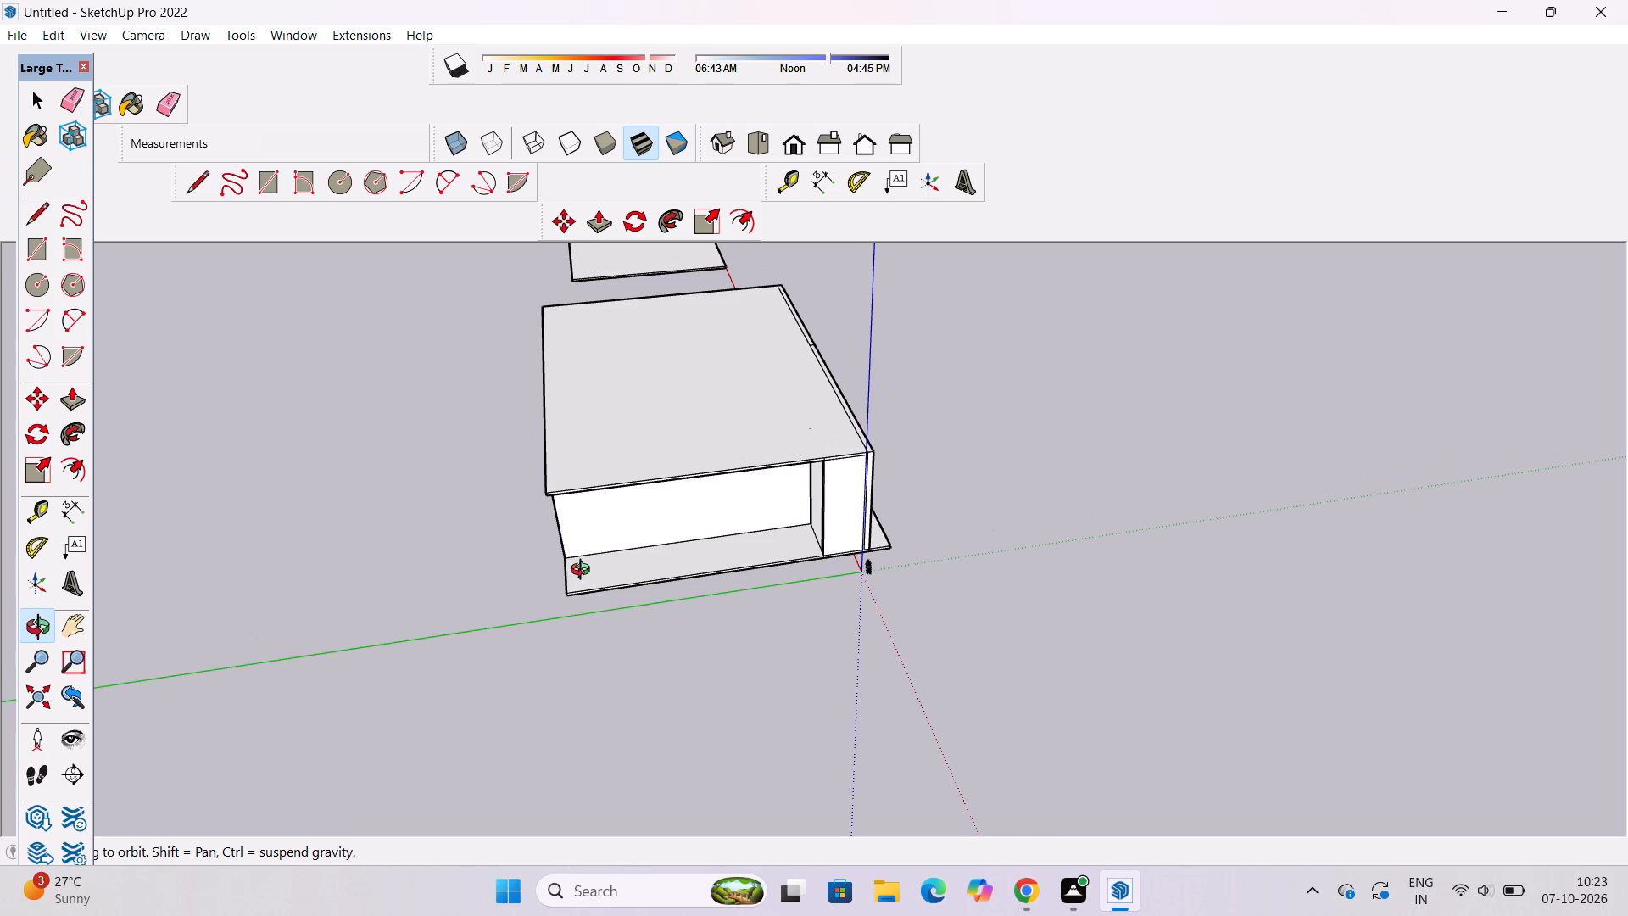
pyautogui.scroll(1, 605, 585)
pyautogui.moveTo(693, 552); pyautogui.dragTo(598, 538)
pyautogui.keyDown('shift'); pyautogui.moveTo(625, 533); pyautogui.dragTo(606, 556); pyautogui.keyUp('shift')
pyautogui.scroll(5, 839, 553)
pyautogui.moveTo(584, 545); pyautogui.dragTo(603, 610)
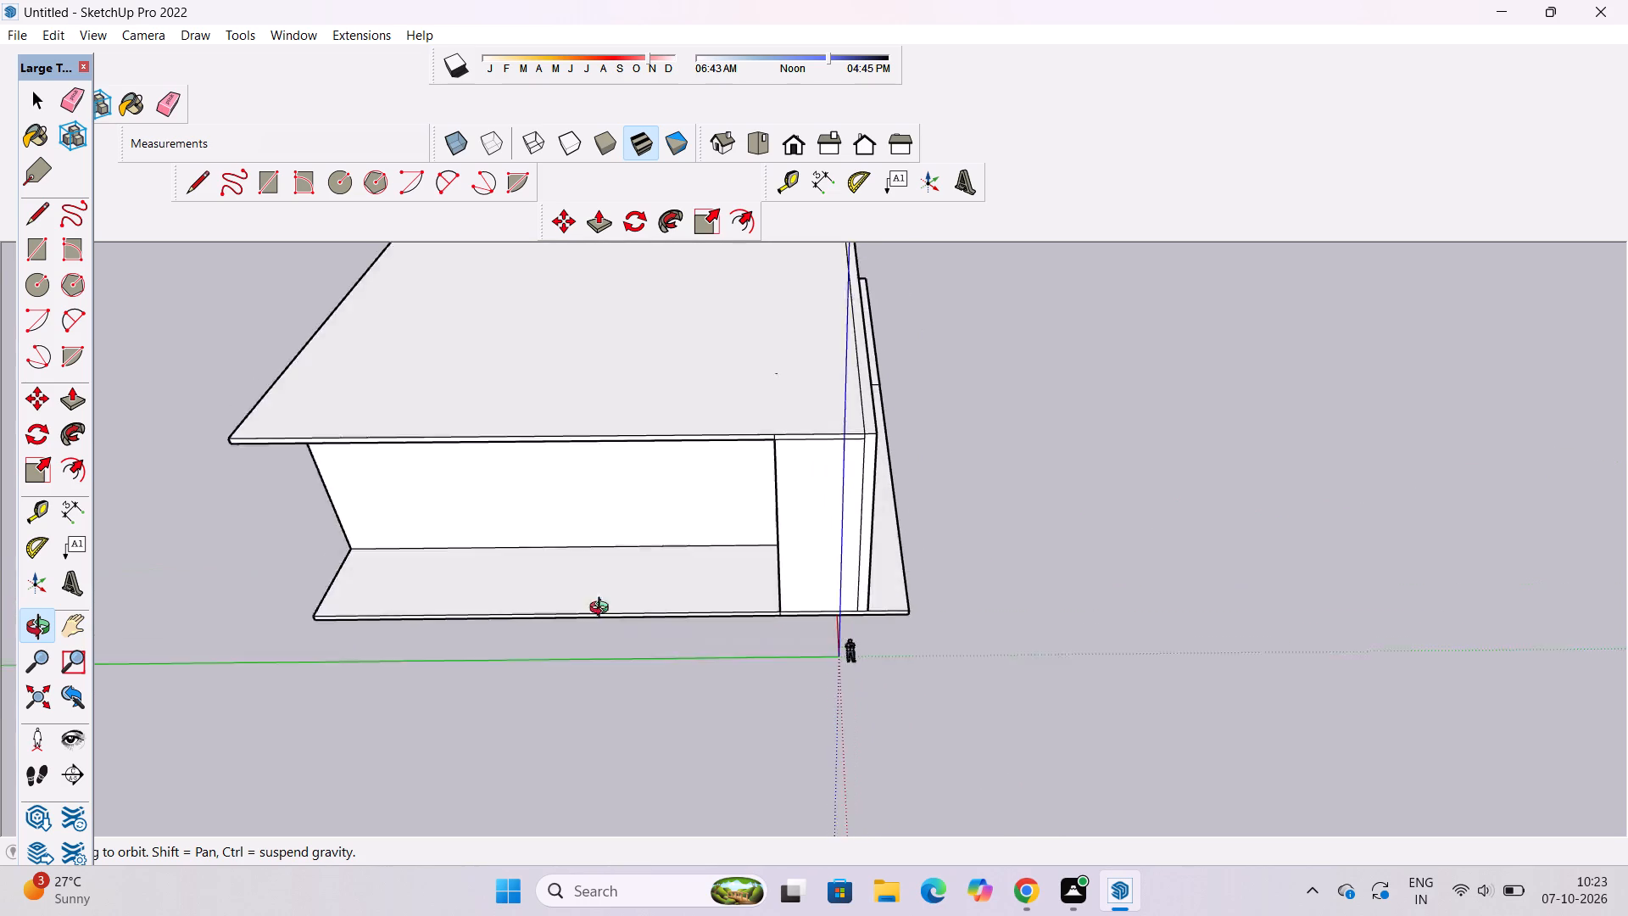
pyautogui.moveTo(603, 610); pyautogui.dragTo(619, 682)
pyautogui.keyDown('shift'); pyautogui.moveTo(616, 681); pyautogui.dragTo(668, 666); pyautogui.keyUp('shift')
# Place a Tape Measure guide 20' inside the roof slab's edge above the recessed open side, parallel to the green axis.
pyautogui.press('t')
pyautogui.scroll(4, 622, 572)
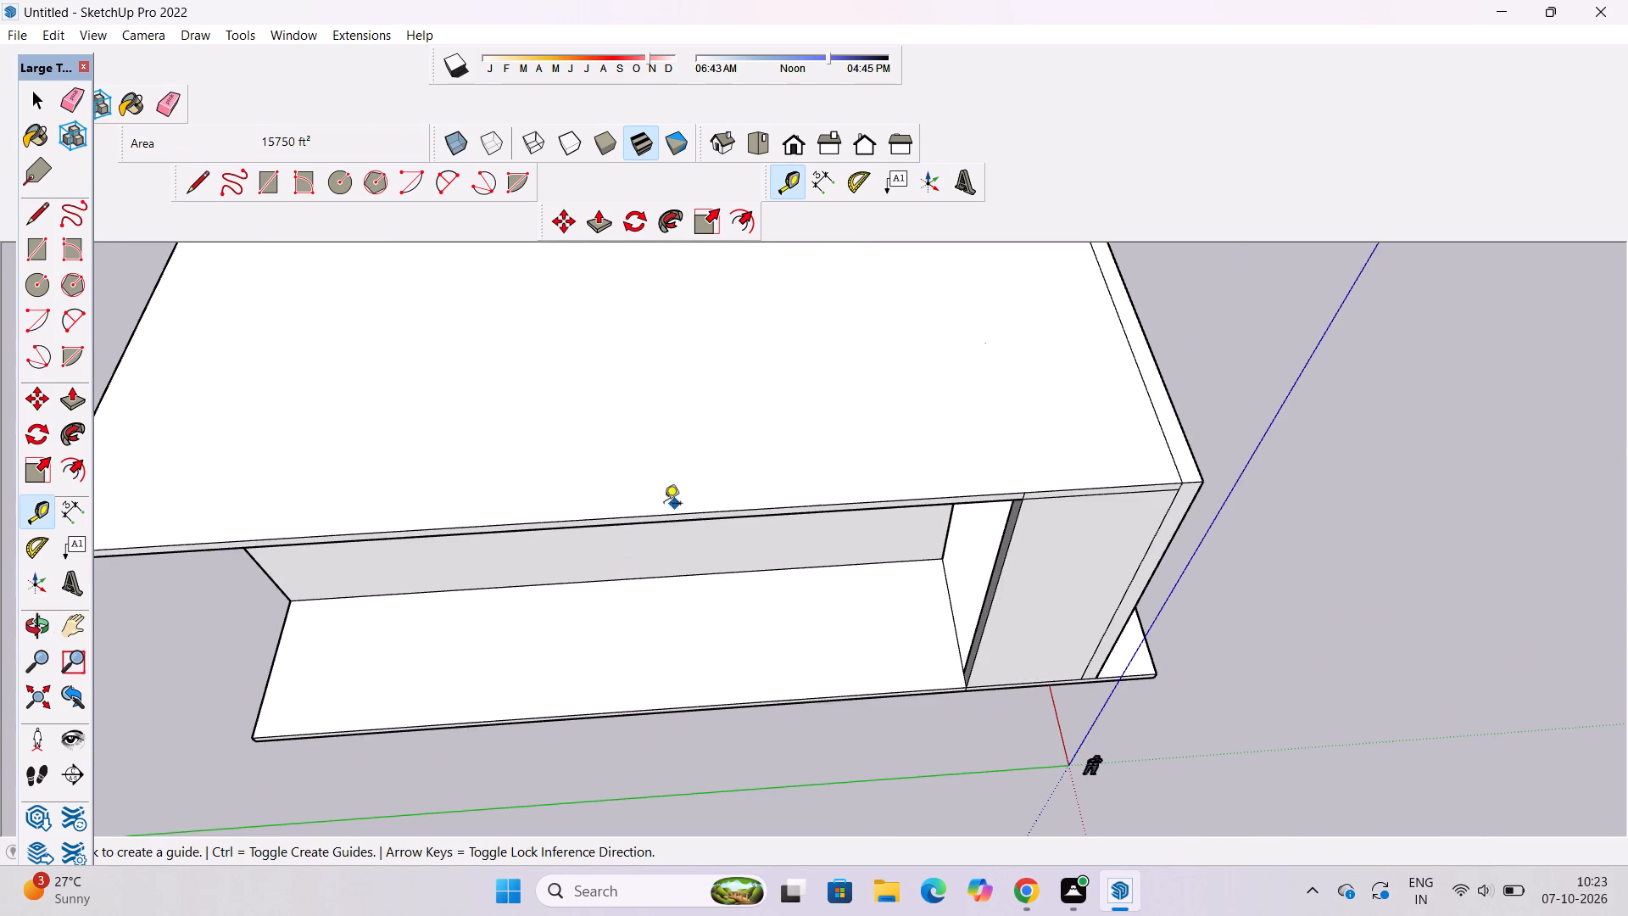
pyautogui.click(679, 513)
pyautogui.scroll(-5, 679, 513)
pyautogui.write("20'")
pyautogui.press('Return')
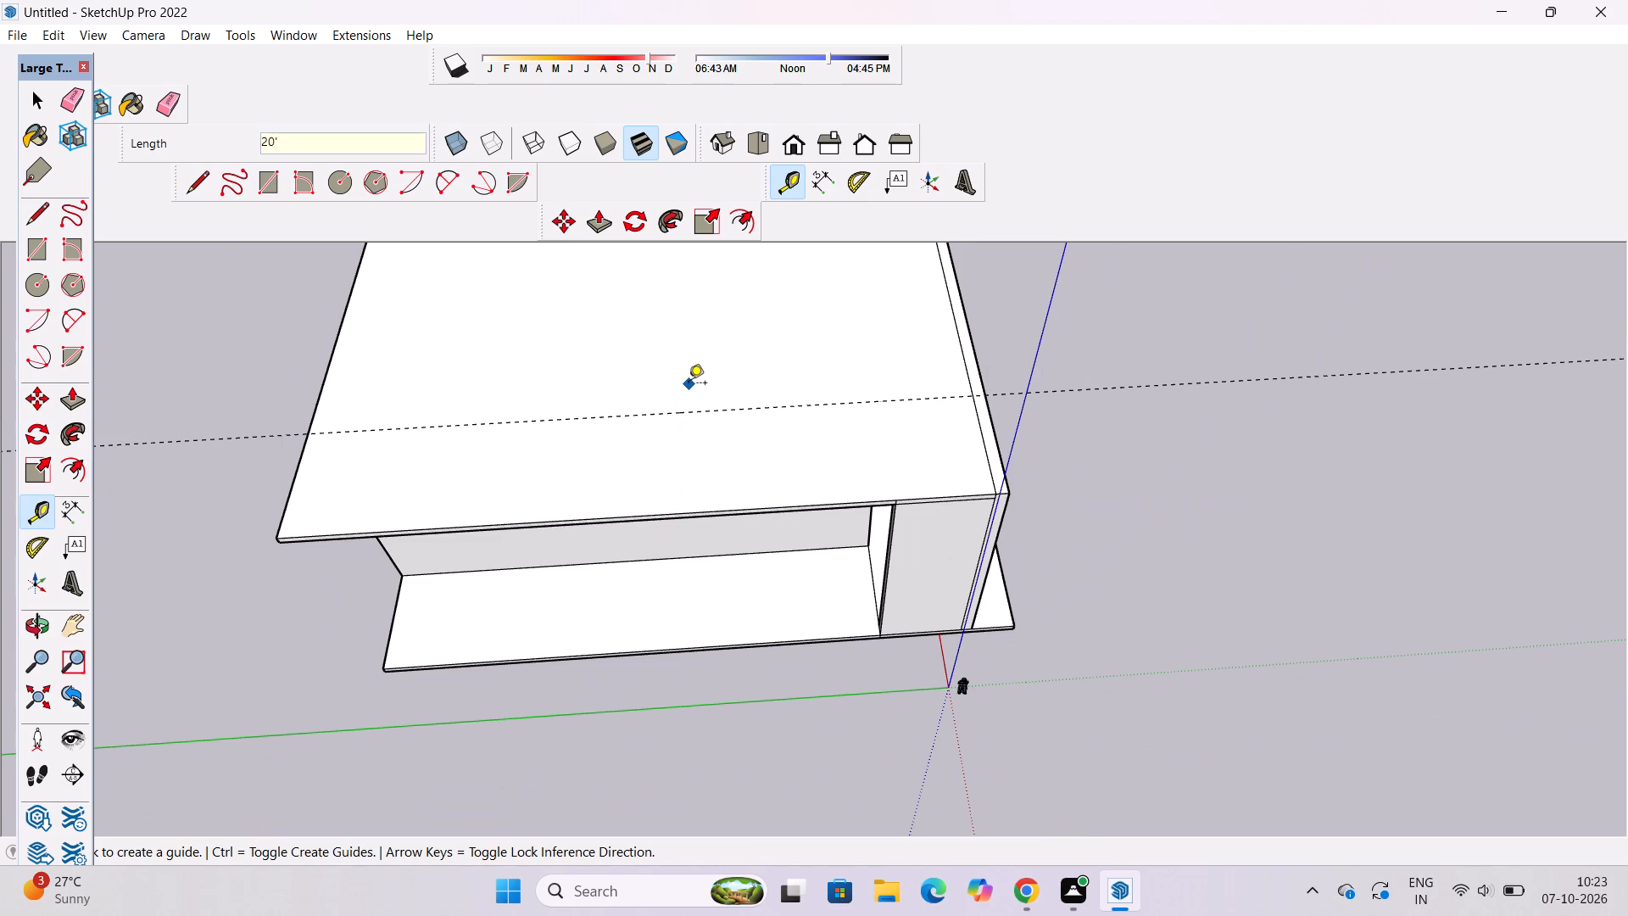
# Examine the building's side along the red axis, including the solid wall, the open corner and the roof edge above.
pyautogui.press('o')
pyautogui.scroll(-6, 700, 415)
pyautogui.moveTo(1057, 472); pyautogui.dragTo(451, 478)
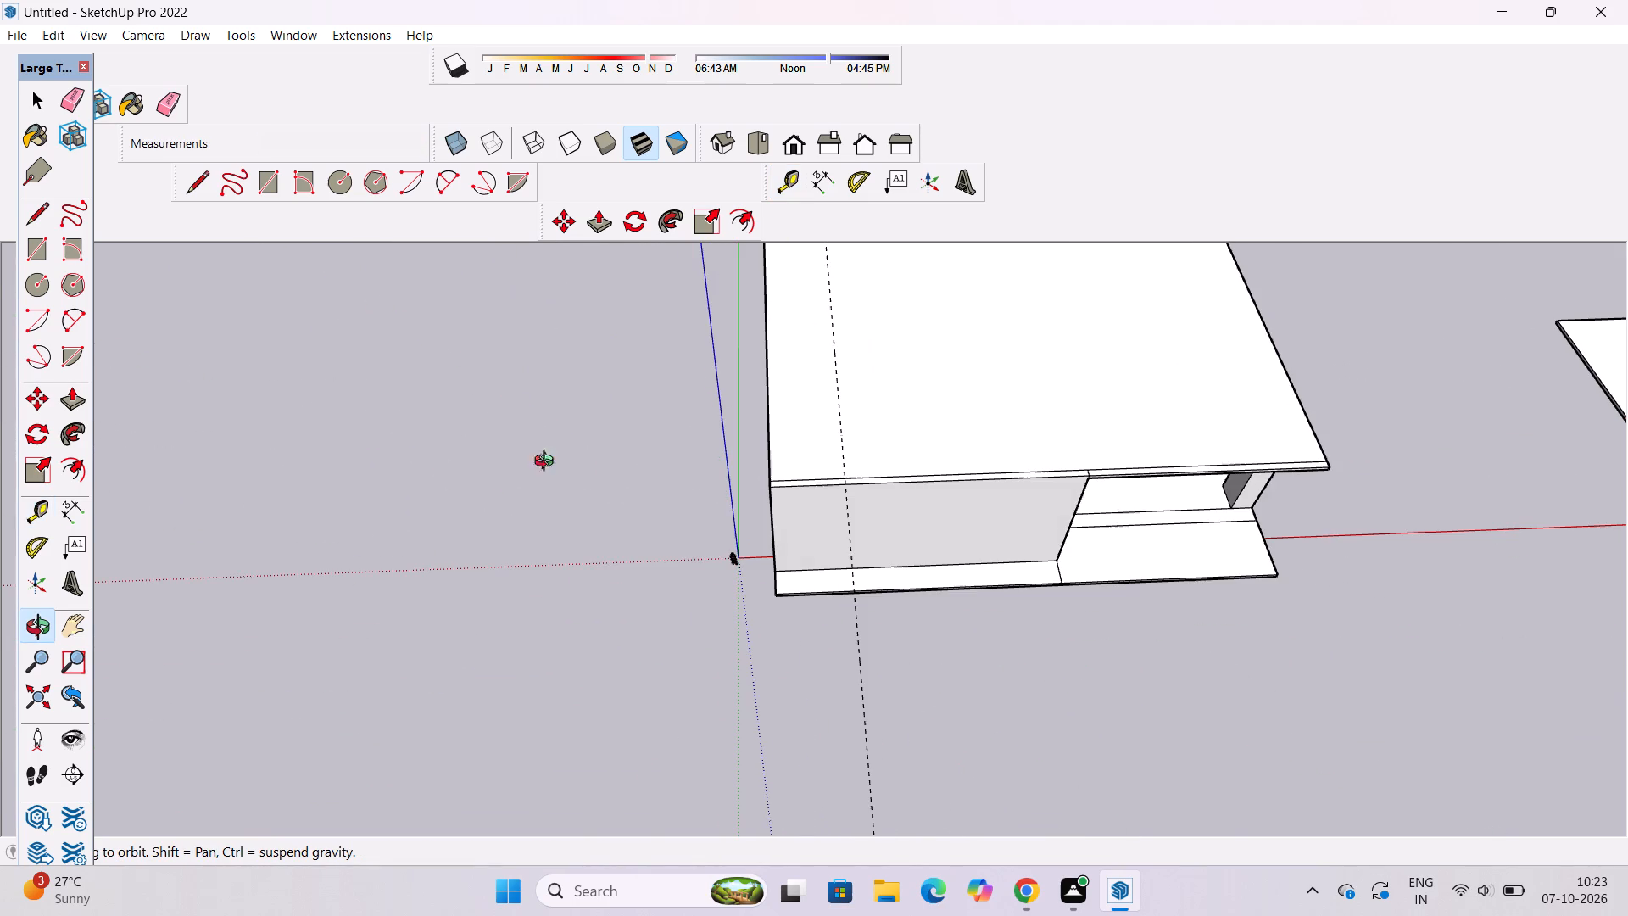
pyautogui.keyDown('shift'); pyautogui.moveTo(881, 437); pyautogui.dragTo(781, 457); pyautogui.keyUp('shift')
pyautogui.moveTo(763, 492); pyautogui.dragTo(925, 509)
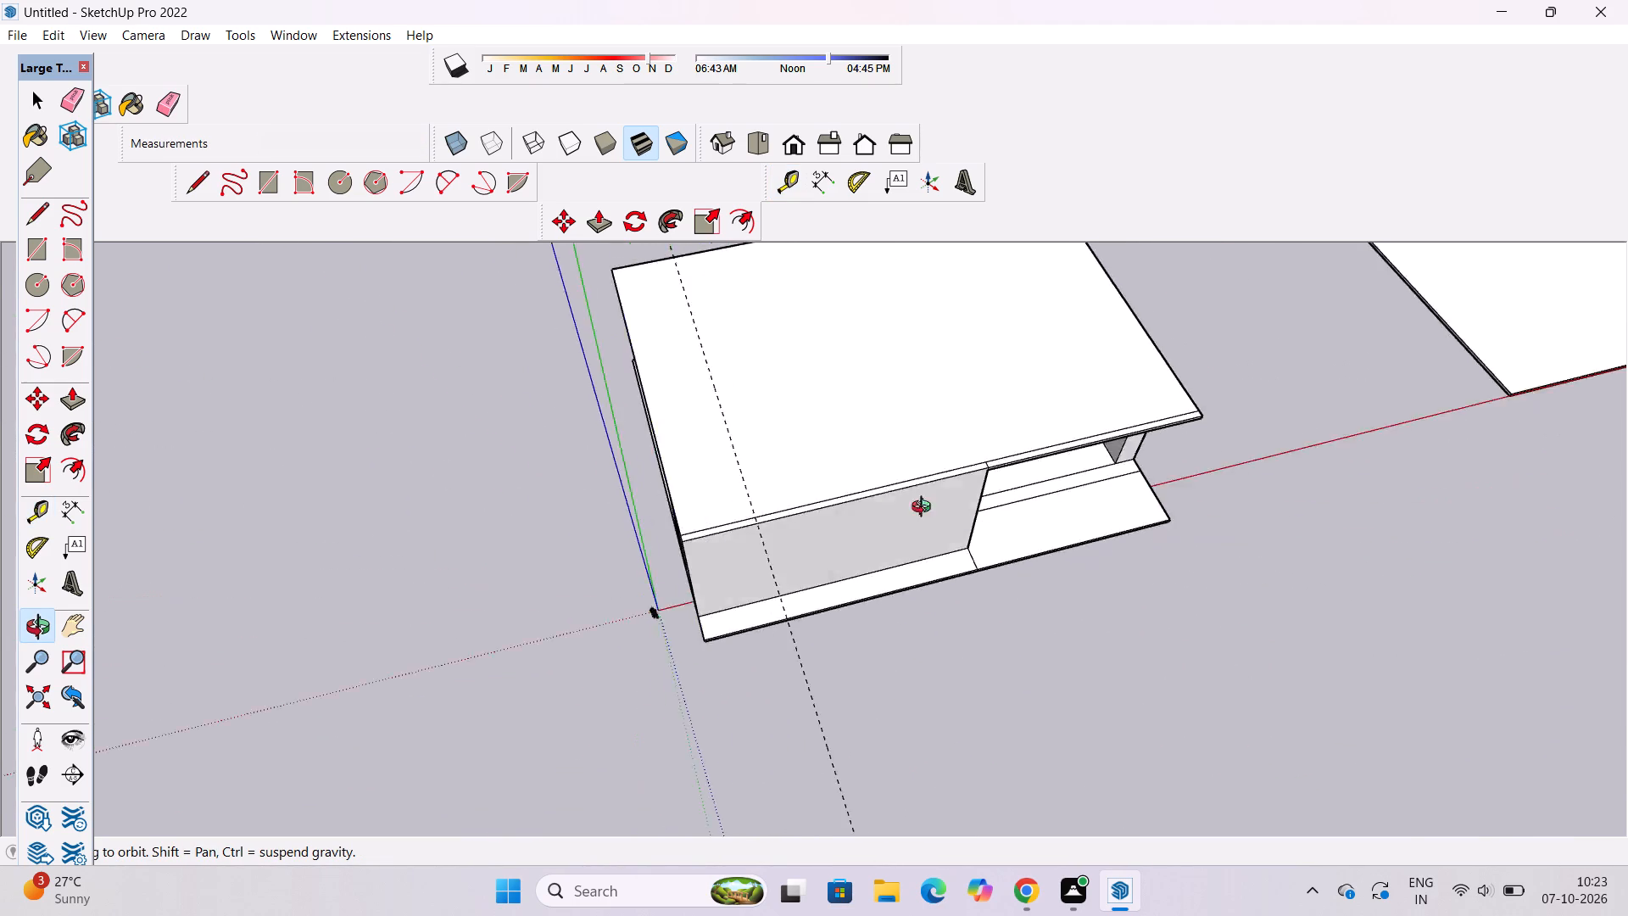
pyautogui.moveTo(925, 509); pyautogui.dragTo(1267, 428)
pyautogui.scroll(4, 482, 494)
pyautogui.moveTo(709, 494); pyautogui.dragTo(922, 493)
pyautogui.moveTo(922, 493); pyautogui.dragTo(487, 524)
pyautogui.moveTo(951, 529); pyautogui.dragTo(867, 526)
pyautogui.moveTo(867, 526); pyautogui.dragTo(708, 490)
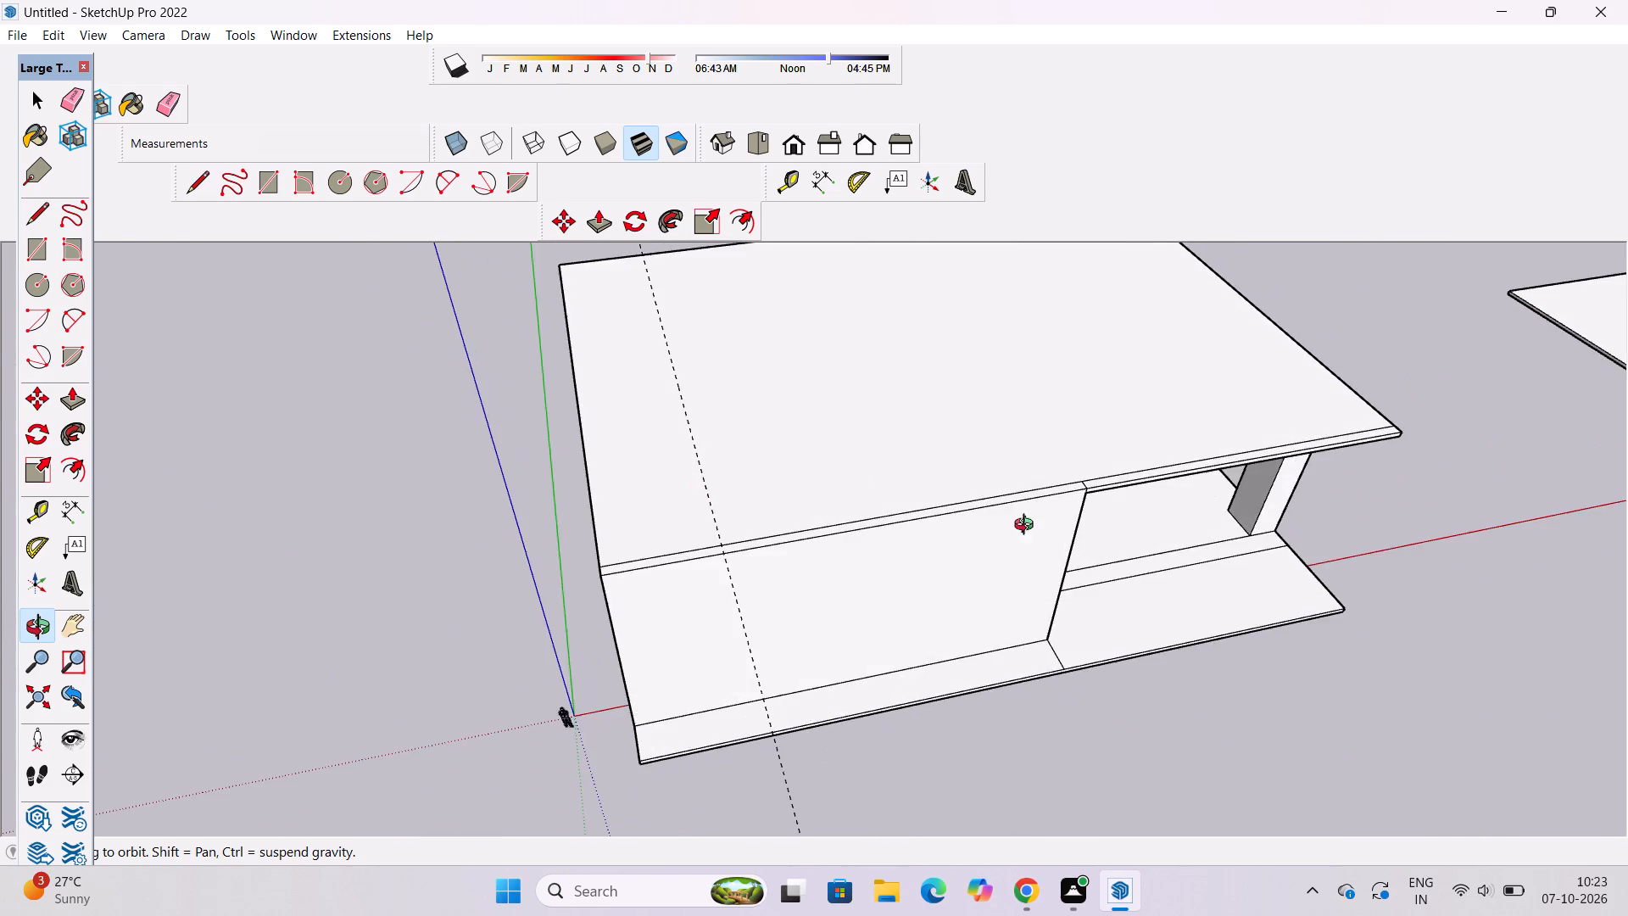
pyautogui.moveTo(1053, 528); pyautogui.dragTo(930, 387)
pyautogui.scroll(-4, 930, 403)
pyautogui.moveTo(931, 404); pyautogui.dragTo(977, 589)
pyautogui.moveTo(973, 589); pyautogui.dragTo(923, 550)
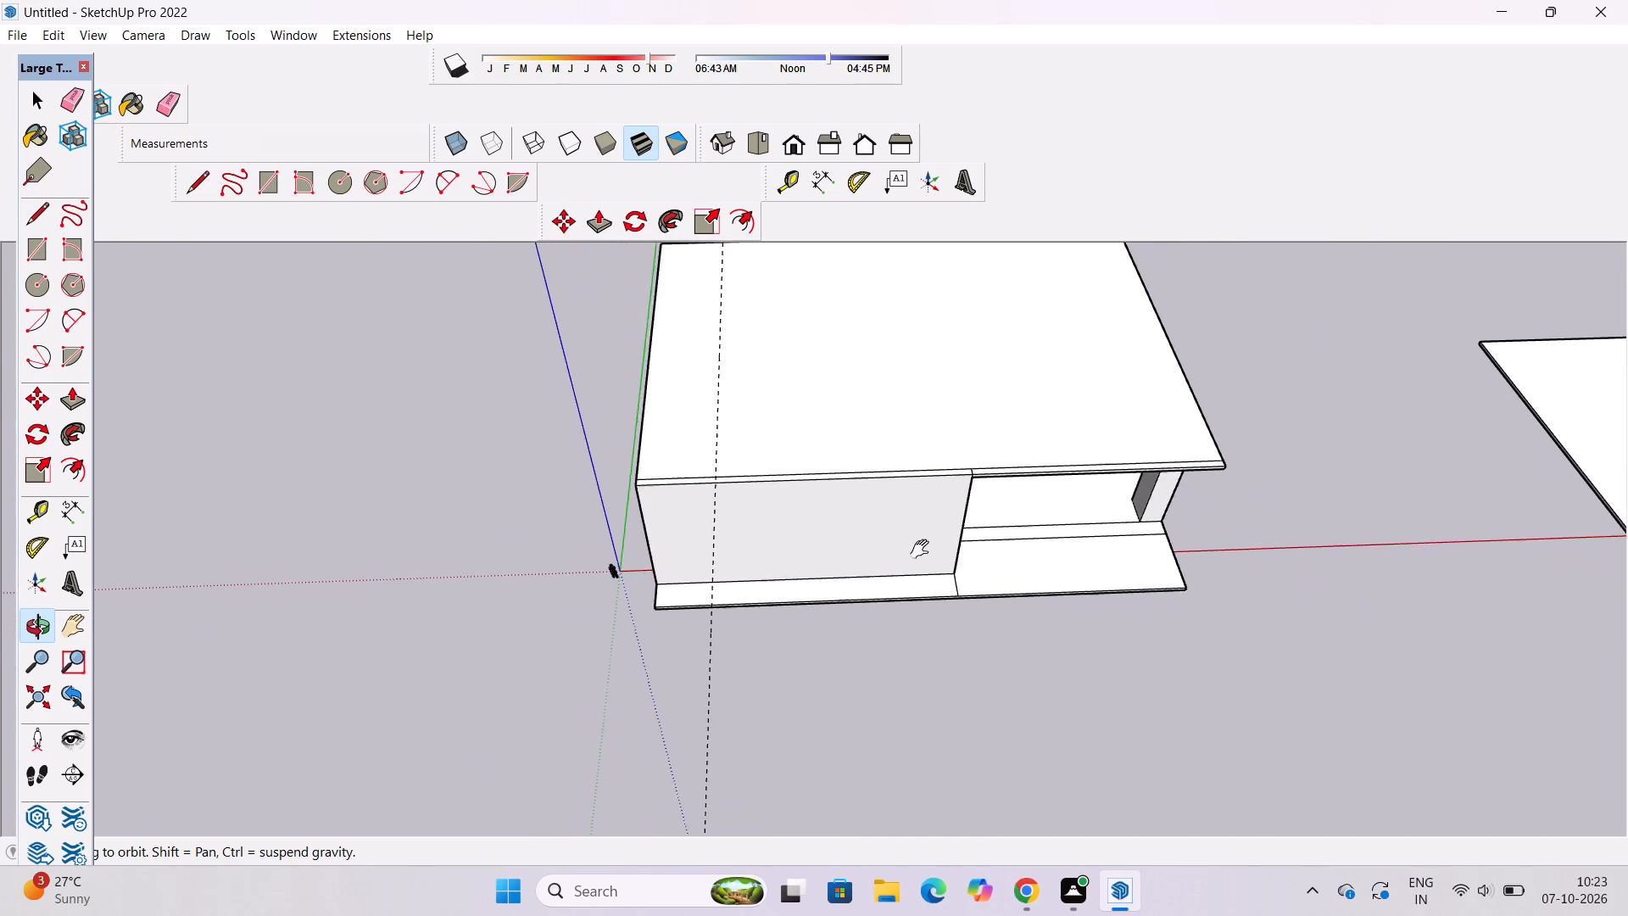
pyautogui.moveTo(923, 550); pyautogui.dragTo(923, 549)
pyautogui.moveTo(922, 547); pyautogui.dragTo(946, 623)
pyautogui.scroll(3, 934, 586)
pyautogui.keyDown('shift'); pyautogui.moveTo(903, 466); pyautogui.dragTo(896, 556); pyautogui.keyUp('shift')
pyautogui.keyDown('shift'); pyautogui.scroll(-3, 895, 549); pyautogui.keyUp('shift')
pyautogui.moveTo(895, 549); pyautogui.dragTo(900, 618)
pyautogui.keyDown('shift'); pyautogui.moveTo(893, 596); pyautogui.dragTo(886, 626); pyautogui.keyUp('shift')
pyautogui.moveTo(880, 625); pyautogui.dragTo(872, 612)
# Place a Tape Measure guide 35' inside the roof slab's edge above the solid wall, parallel to the red axis.
pyautogui.press('t')
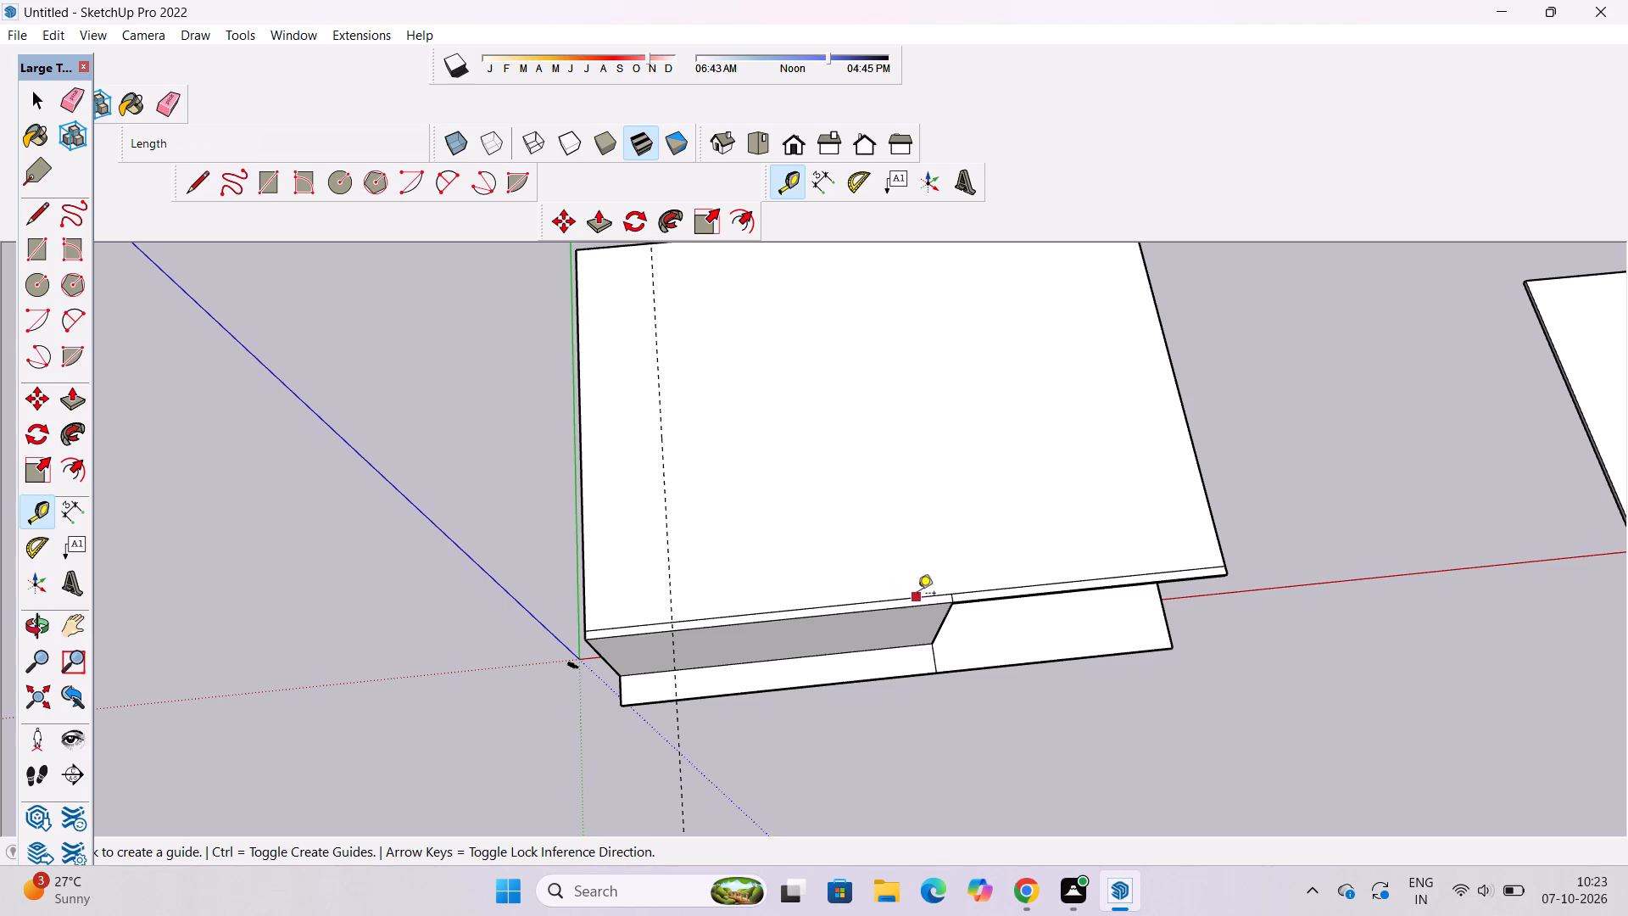
pyautogui.click(932, 604)
pyautogui.scroll(-4, 916, 490)
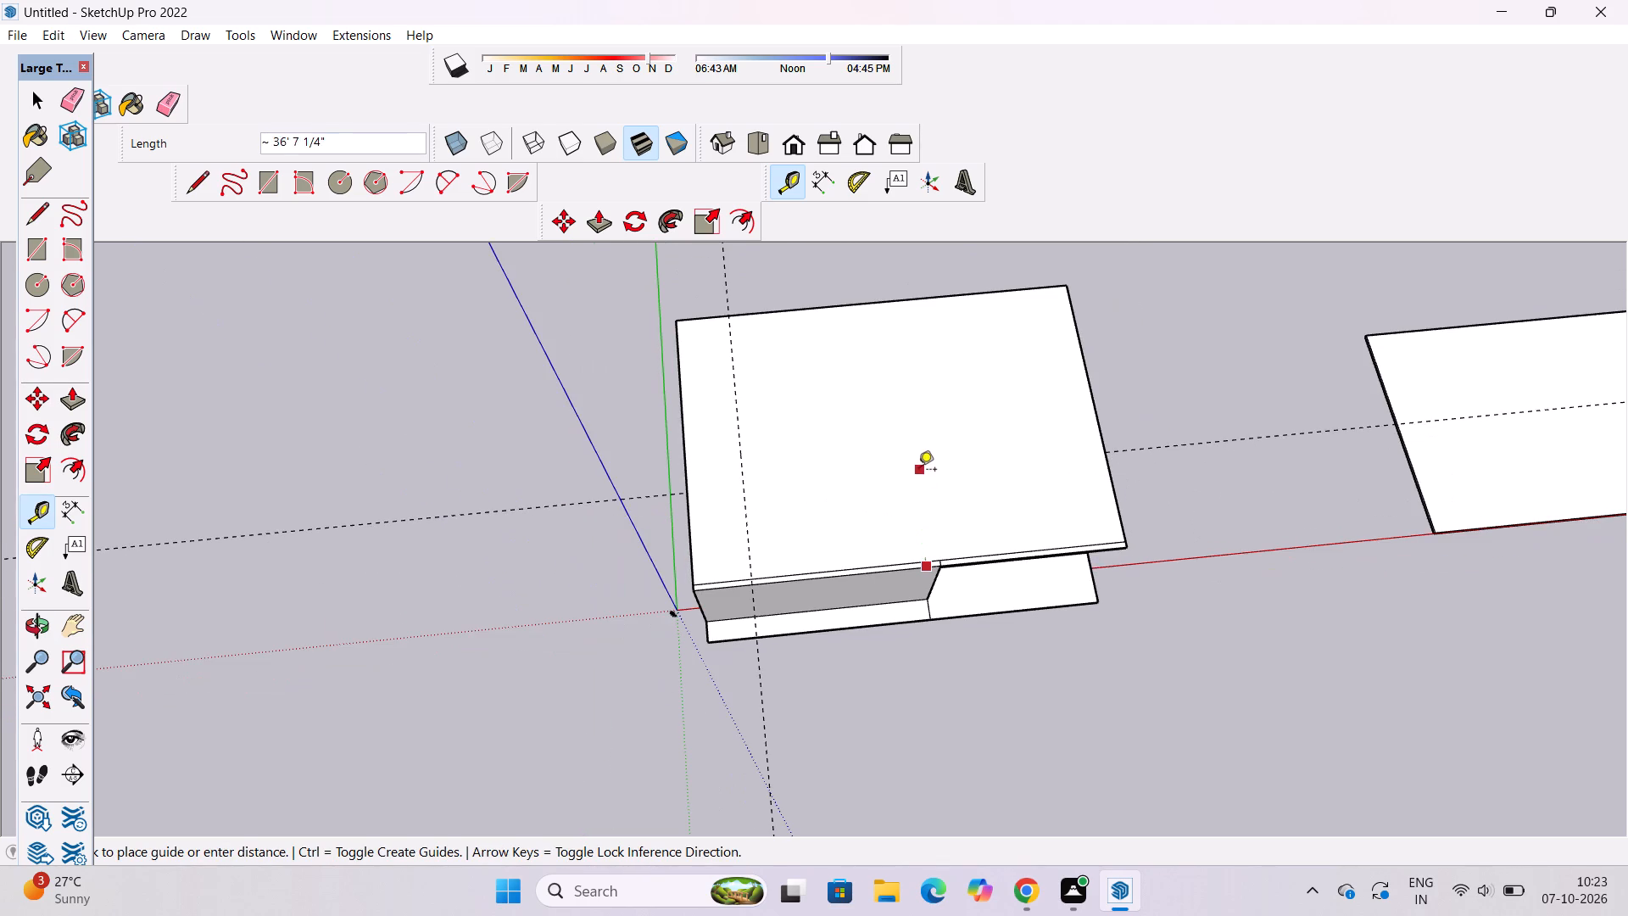
pyautogui.scroll(2, 947, 466)
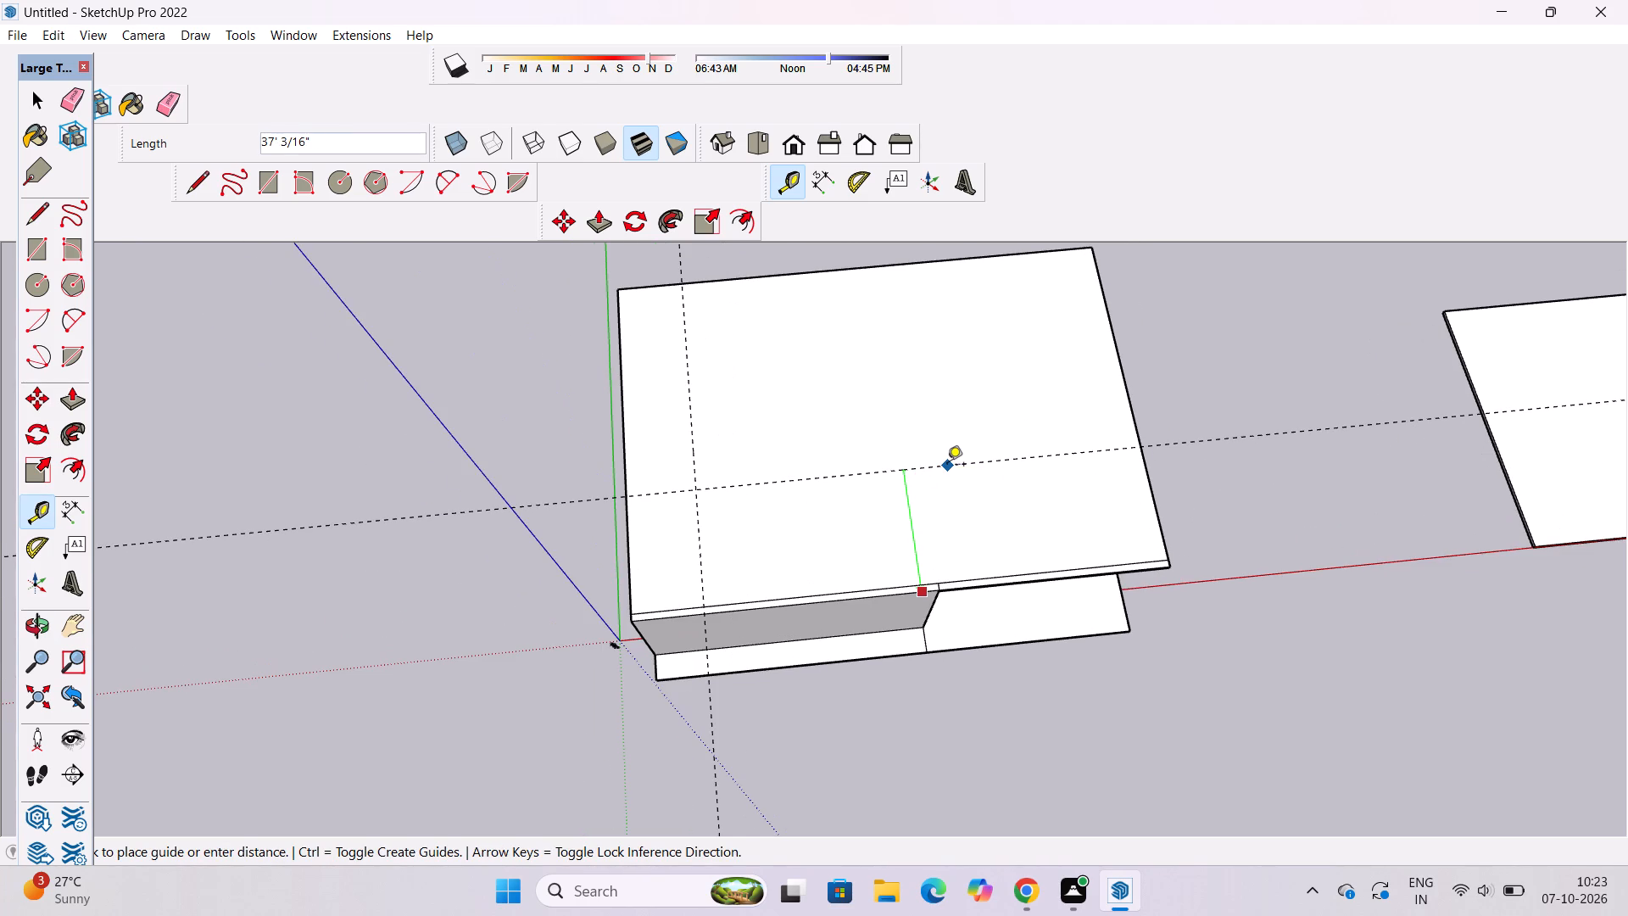
pyautogui.scroll(-1, 947, 466)
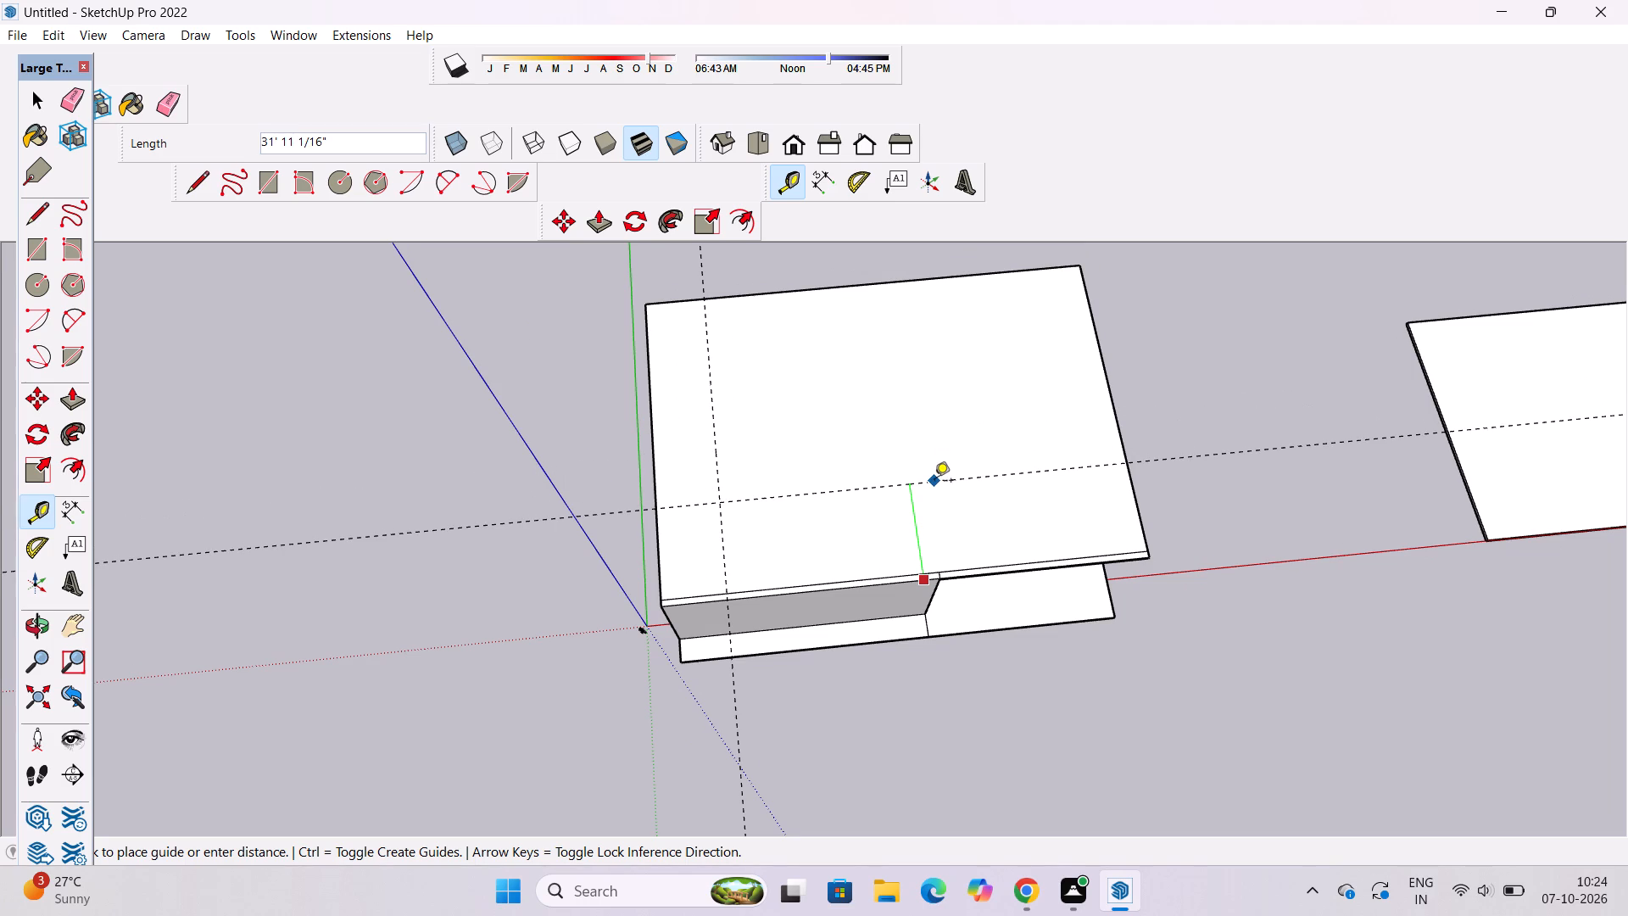
pyautogui.scroll(-1, 934, 482)
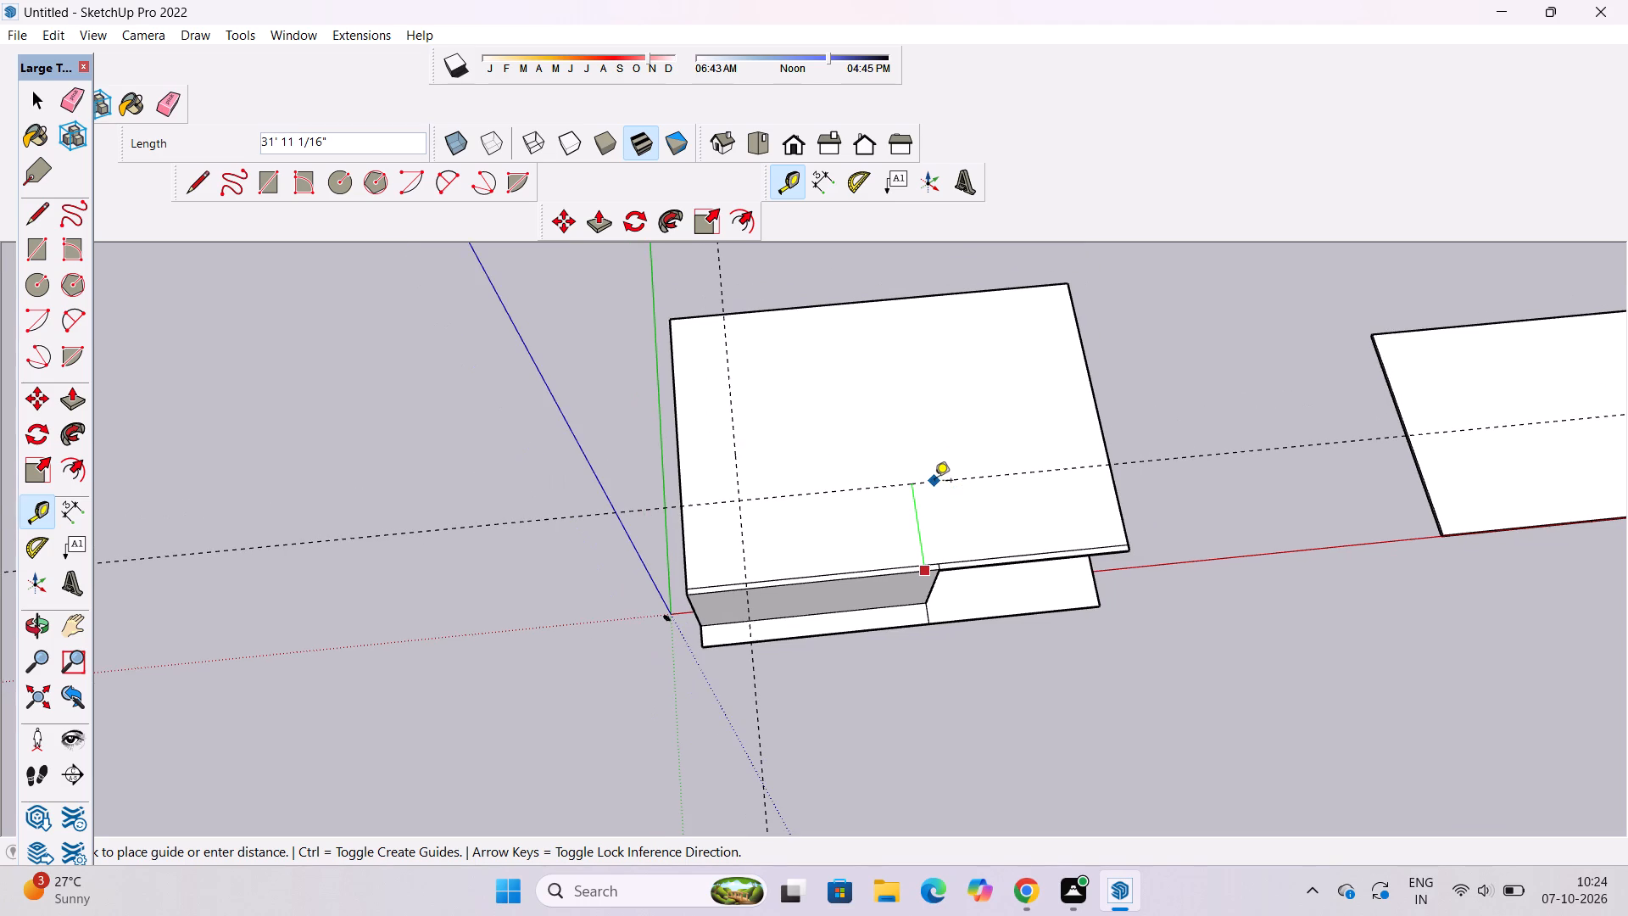
pyautogui.scroll(5, 934, 482)
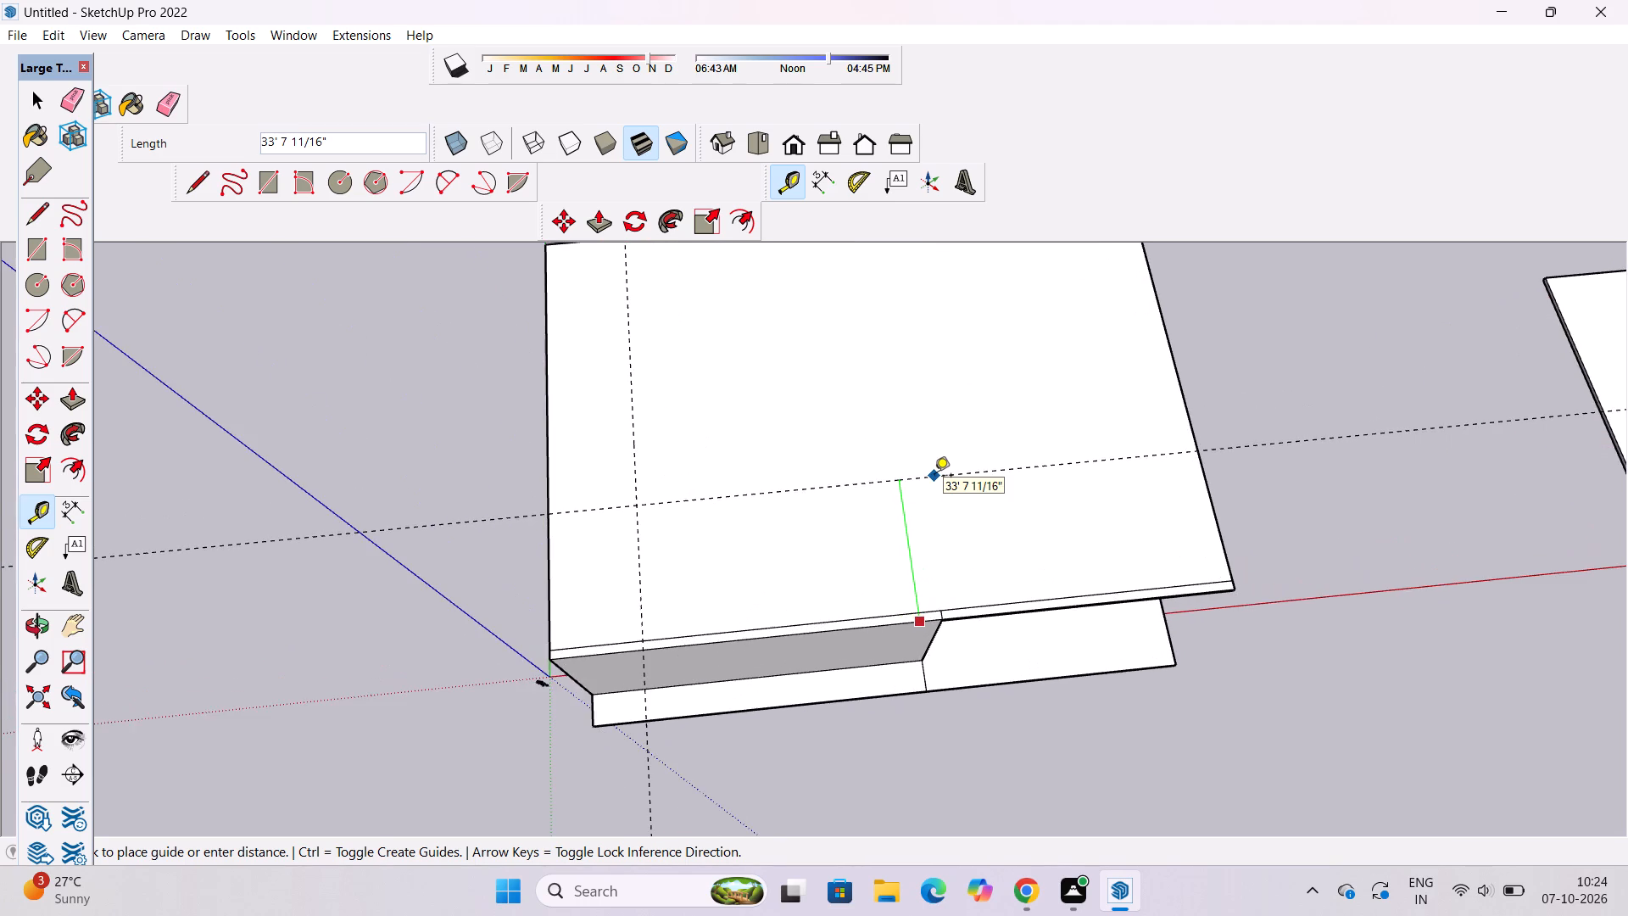
pyautogui.scroll(3, 934, 477)
pyautogui.scroll(-1, 934, 477)
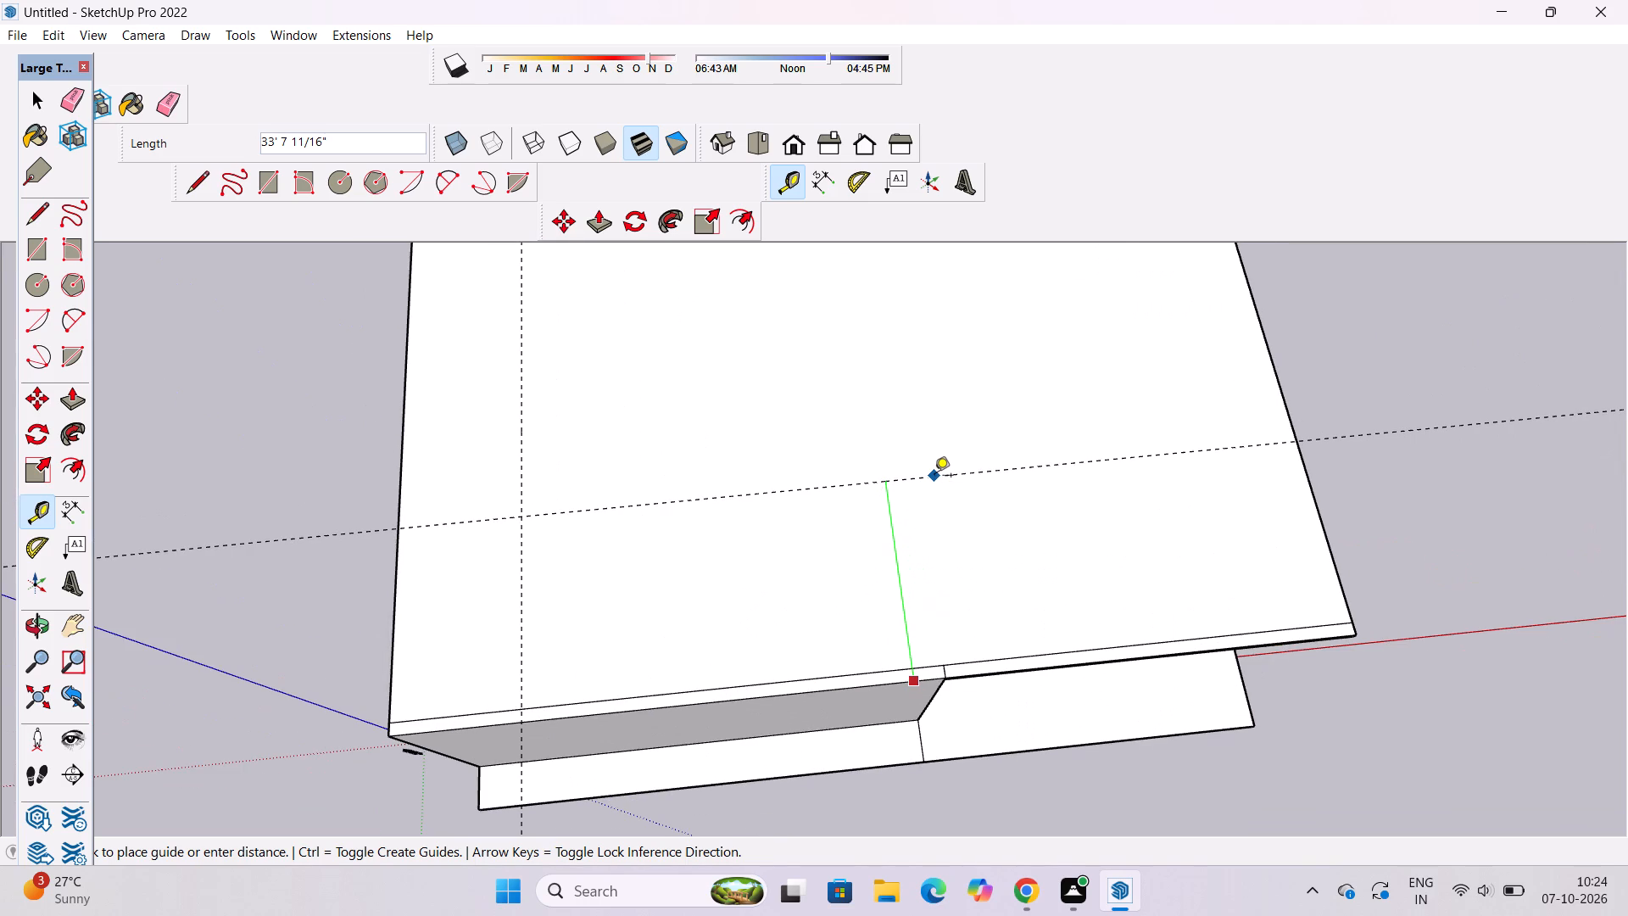
pyautogui.write("35'")
pyautogui.press('Return')
pyautogui.scroll(-6, 904, 502)
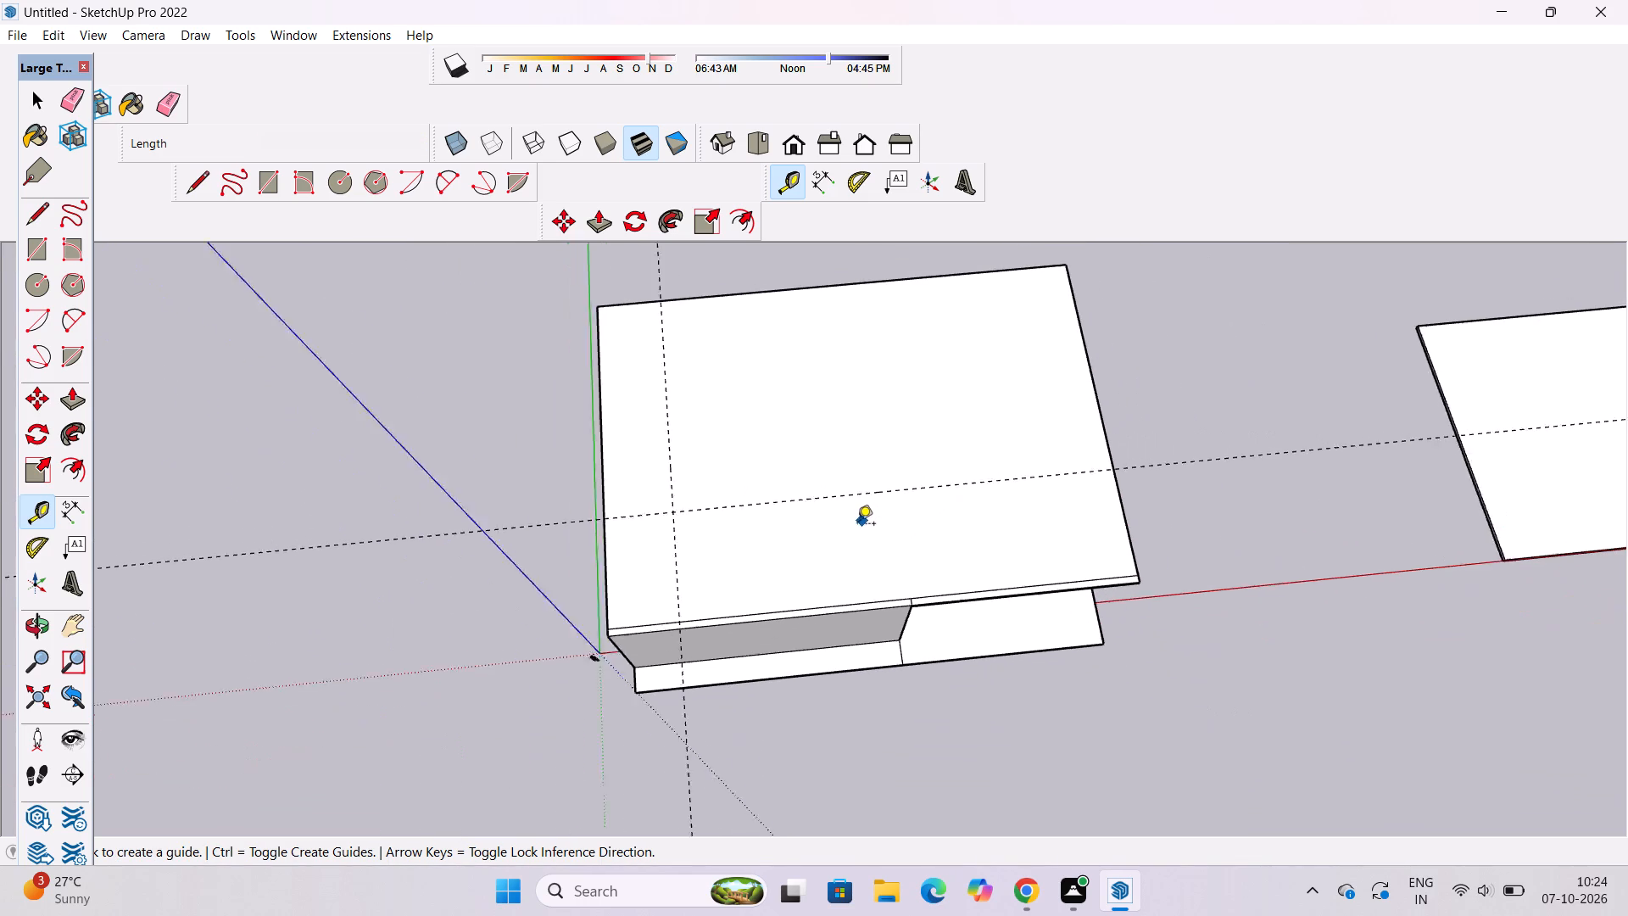
# Place a Tape Measure guide 20' inside the roof slab's edge farthest from the origin, parallel to the green axis.
pyautogui.scroll(-1, 857, 525)
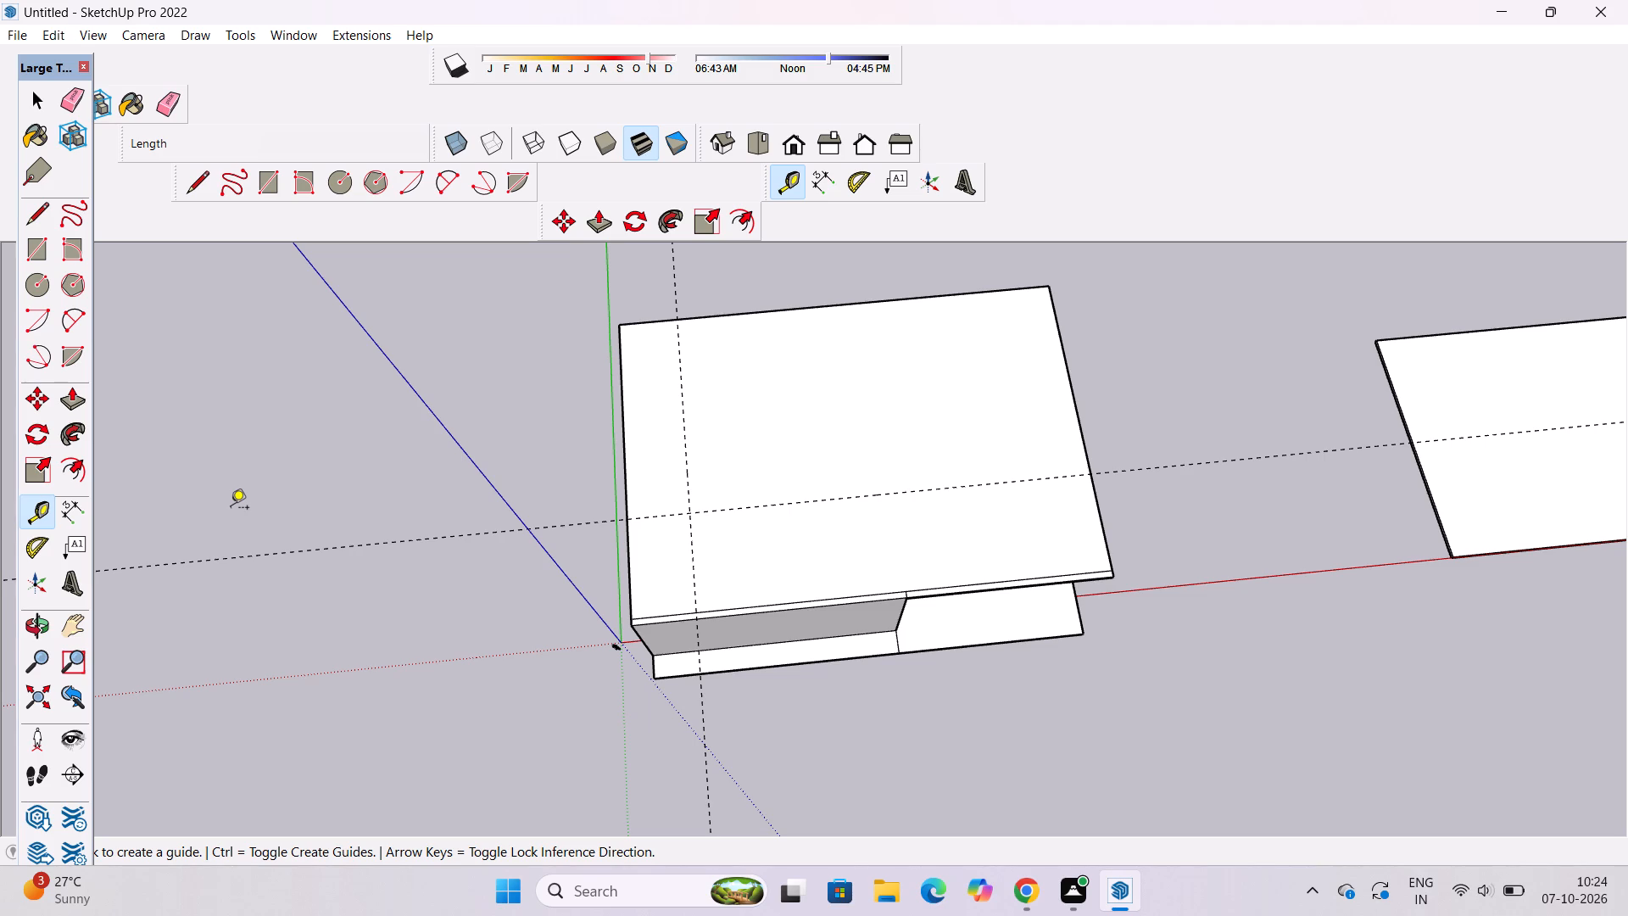
pyautogui.scroll(-5, 699, 498)
pyautogui.scroll(8, 909, 442)
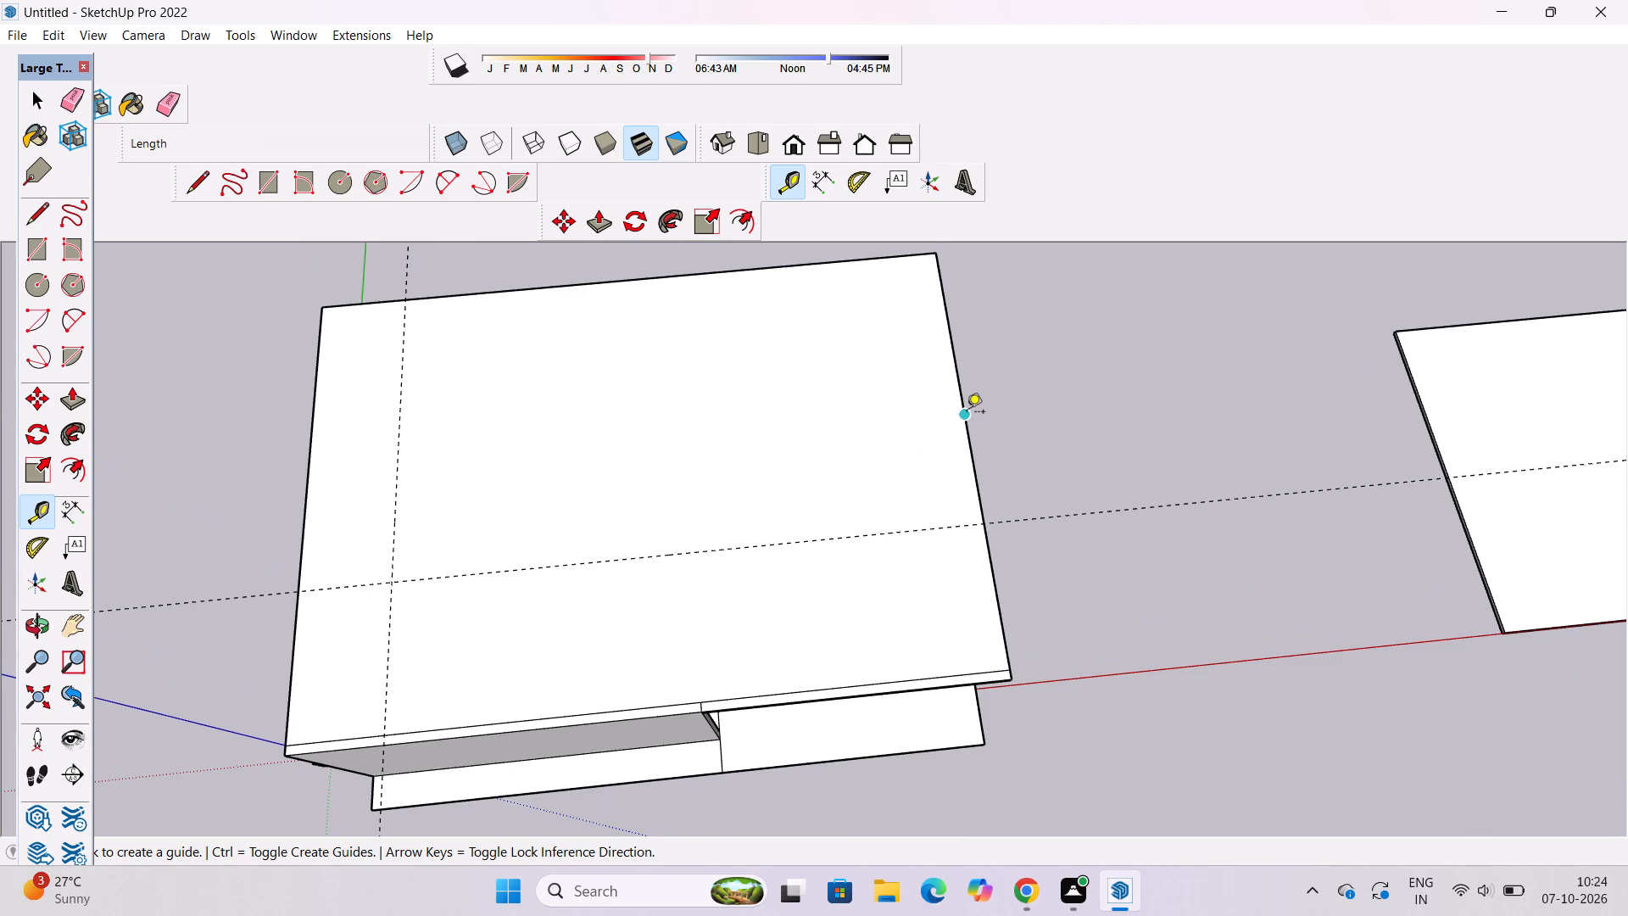
pyautogui.click(967, 413)
pyautogui.scroll(-4, 916, 417)
pyautogui.scroll(4, 829, 436)
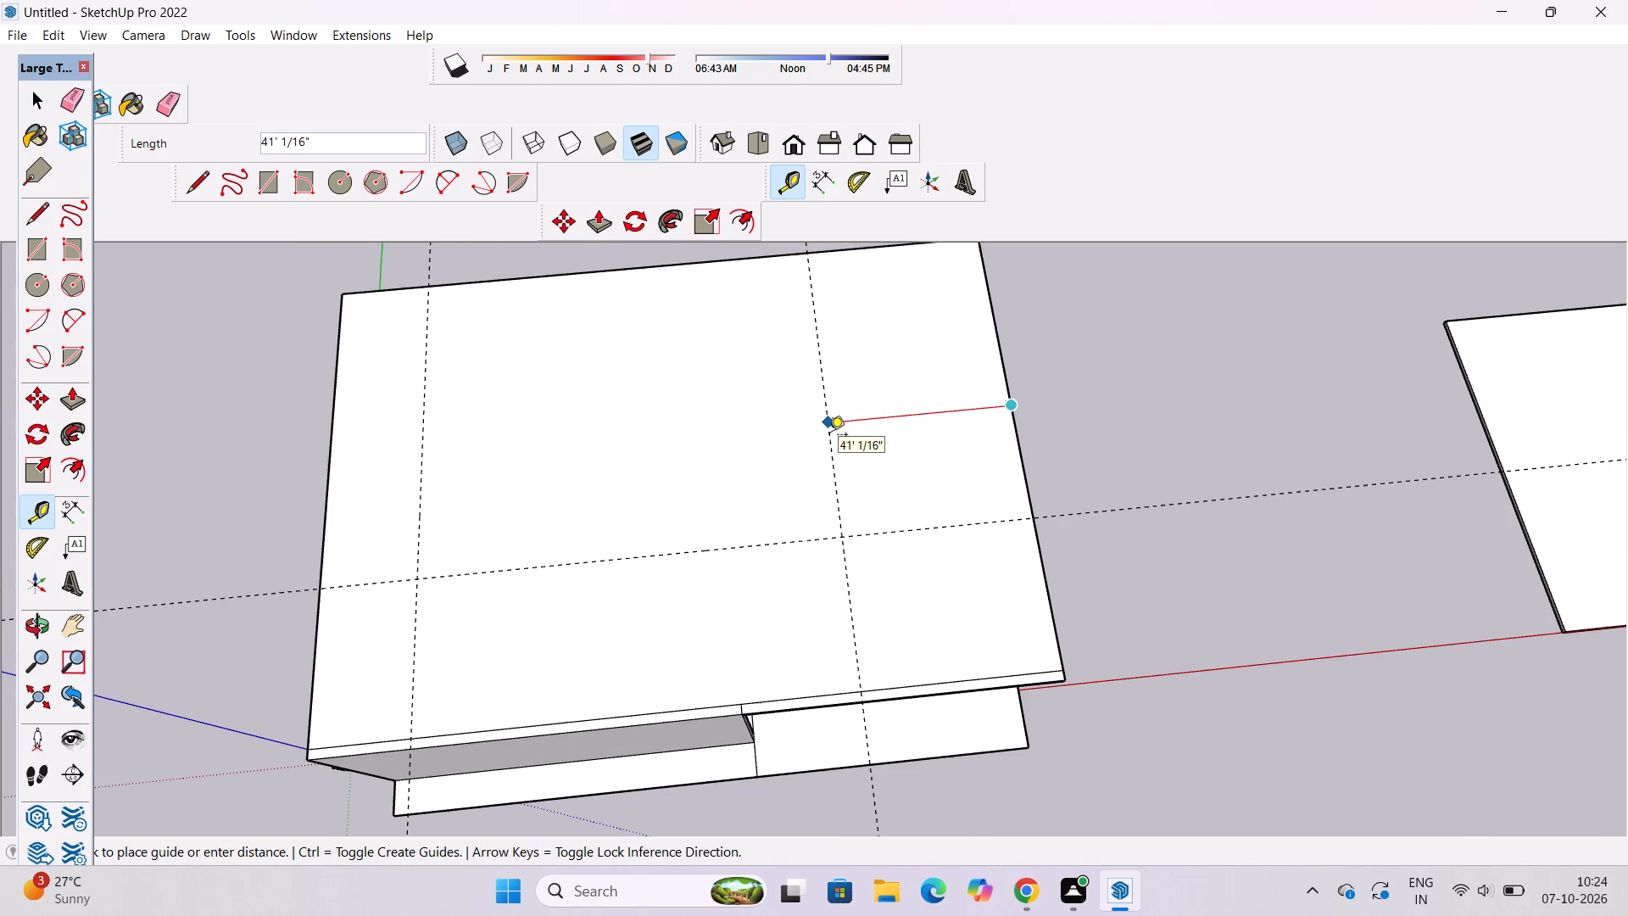
pyautogui.write("20'")
pyautogui.press('Return')
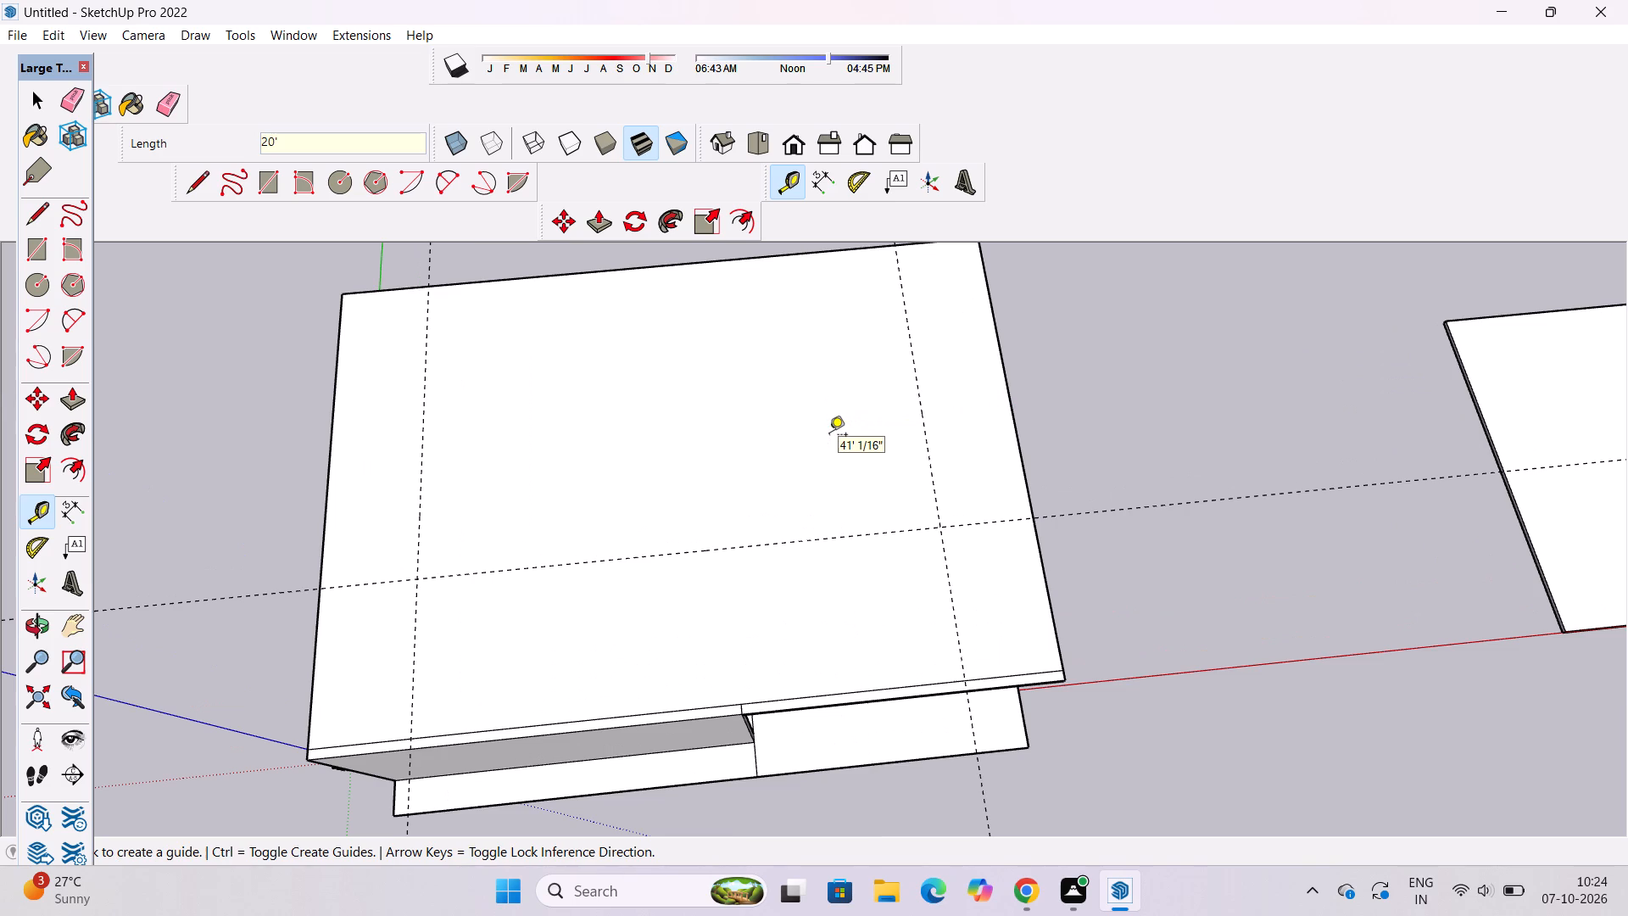
# Examine the roof slab with its guides, the overhang and the base slab around the corner near the origin.
pyautogui.press('o')
pyautogui.scroll(-6, 828, 439)
pyautogui.keyDown('shift'); pyautogui.moveTo(651, 528); pyautogui.dragTo(731, 535); pyautogui.keyUp('shift')
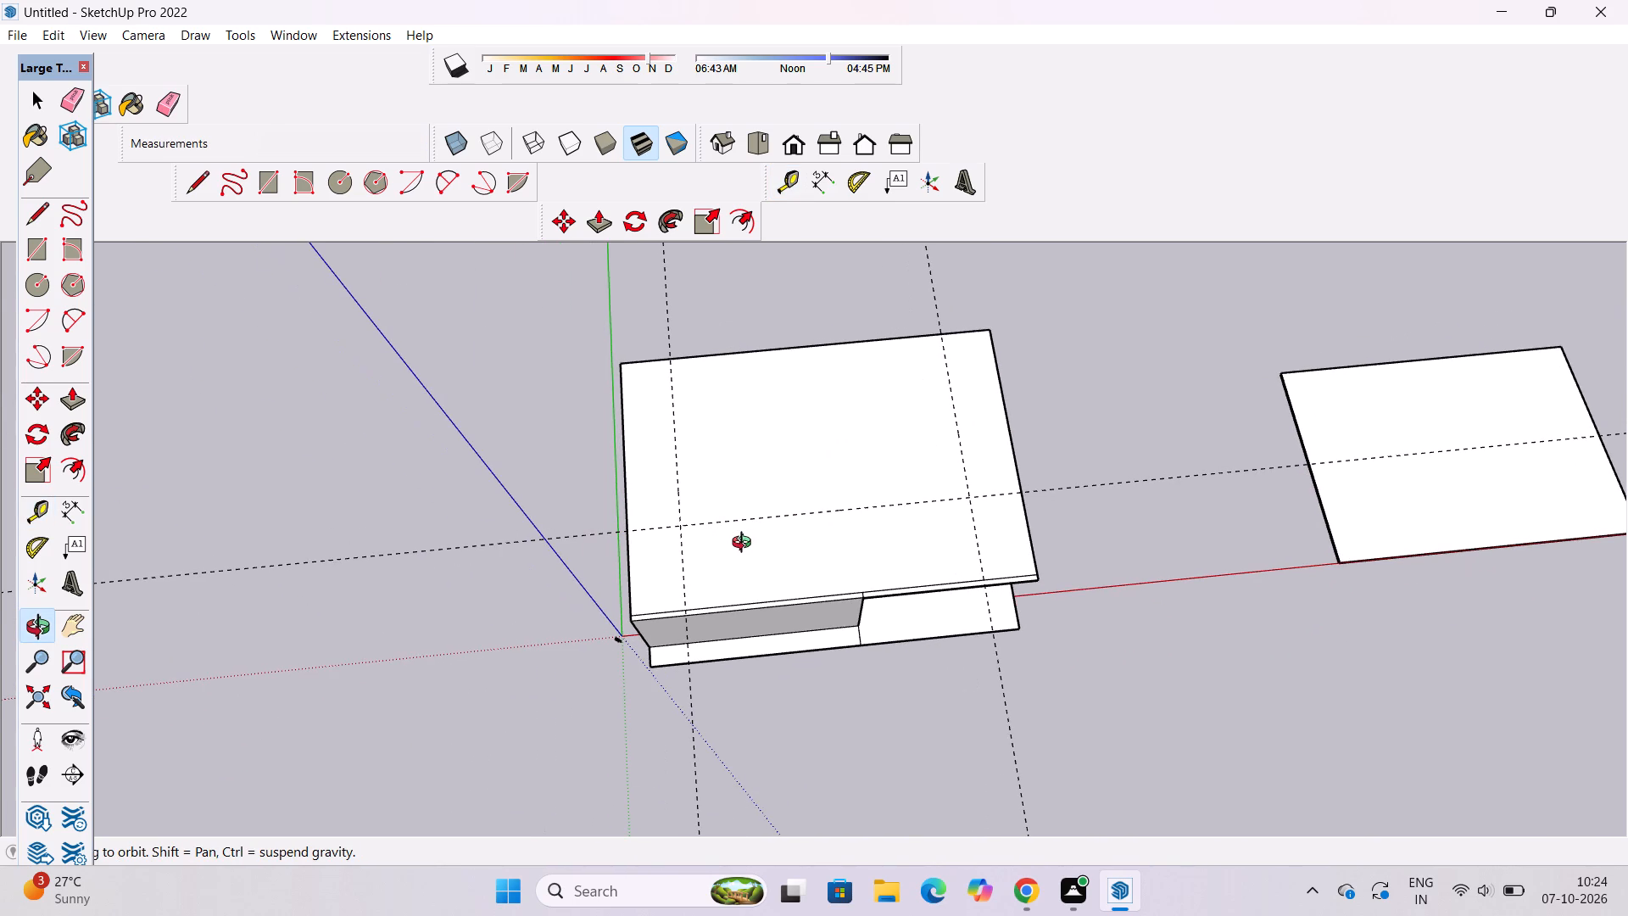
pyautogui.scroll(4, 745, 545)
pyautogui.keyDown('shift'); pyautogui.moveTo(745, 545); pyautogui.dragTo(744, 566); pyautogui.keyUp('shift')
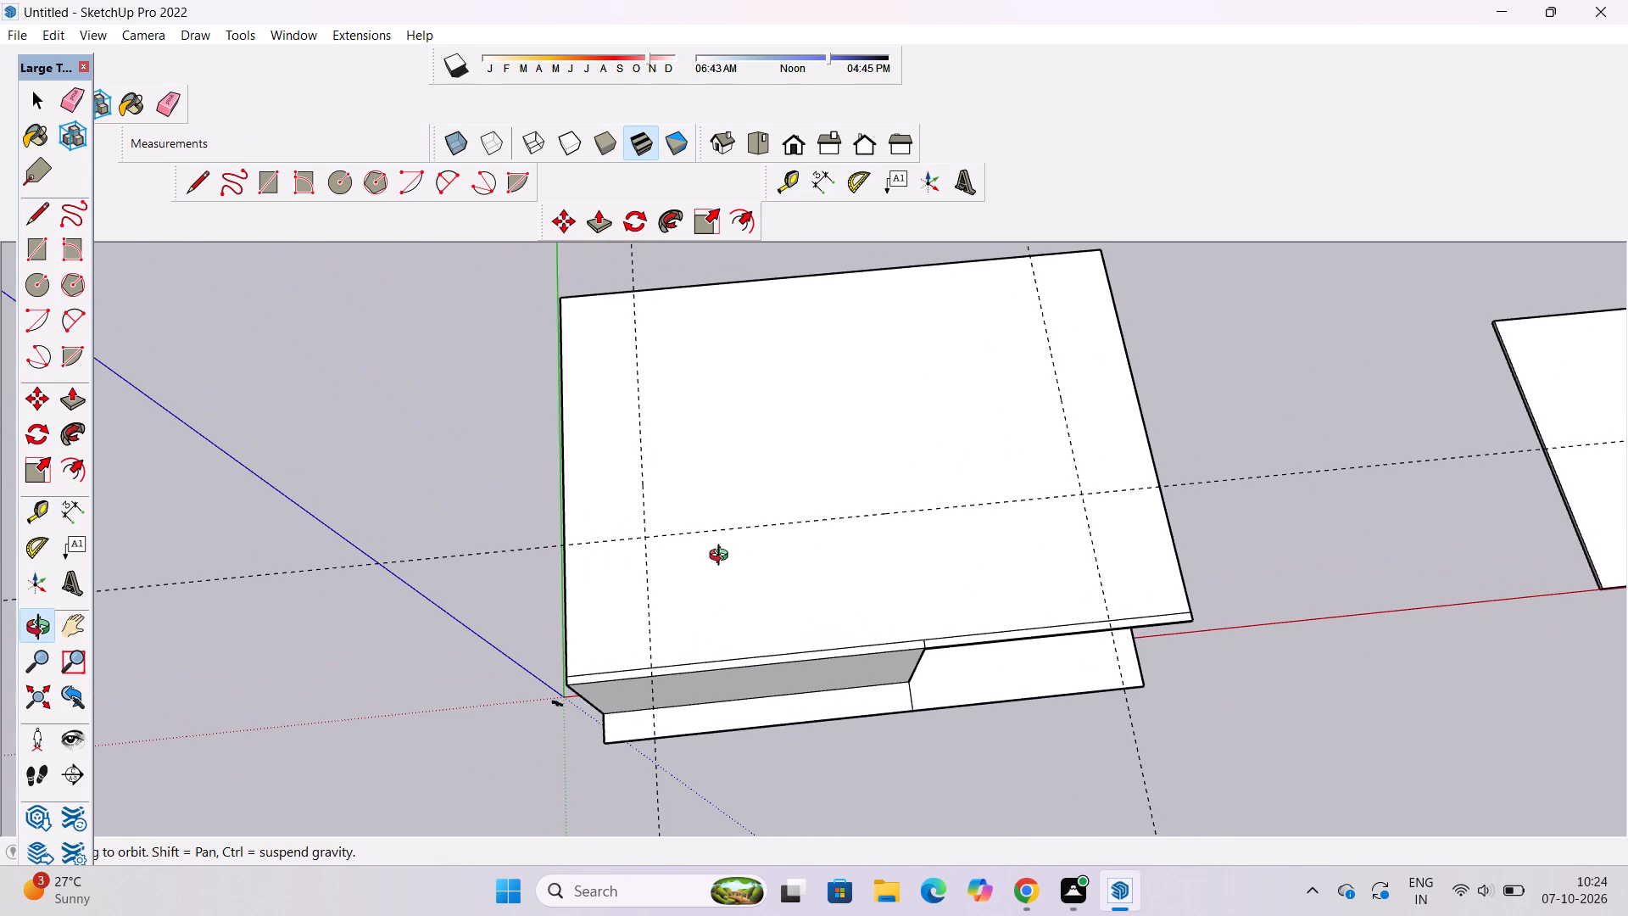
pyautogui.scroll(-4, 670, 556)
pyautogui.scroll(2, 936, 483)
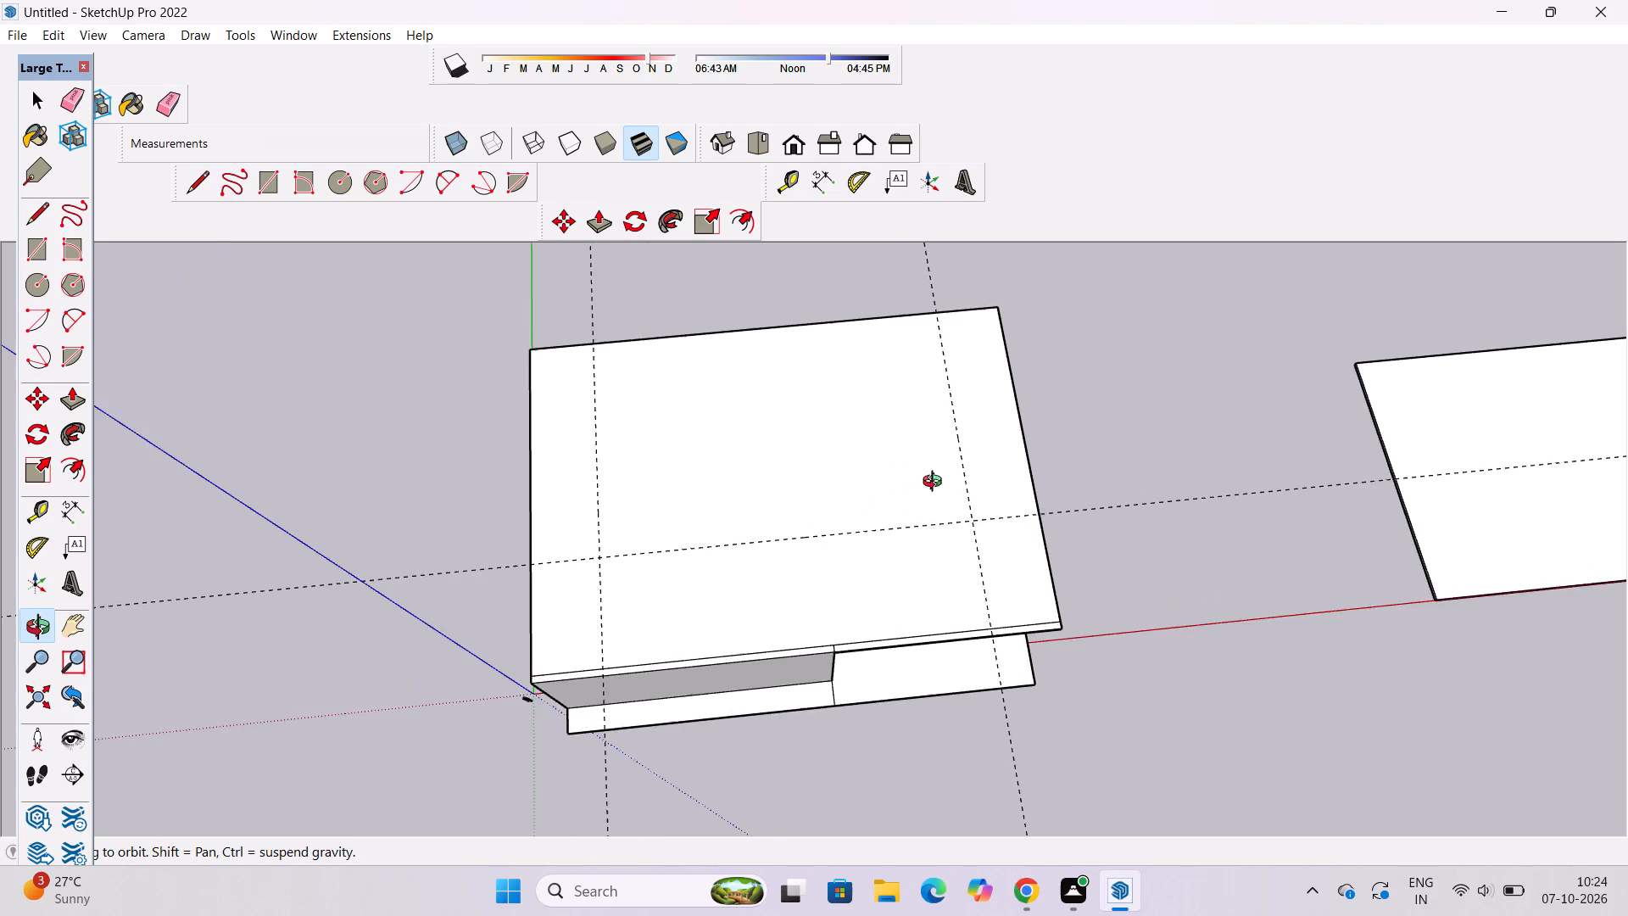
pyautogui.scroll(1, 936, 483)
pyautogui.keyDown('shift'); pyautogui.moveTo(884, 551); pyautogui.dragTo(884, 584); pyautogui.keyUp('shift')
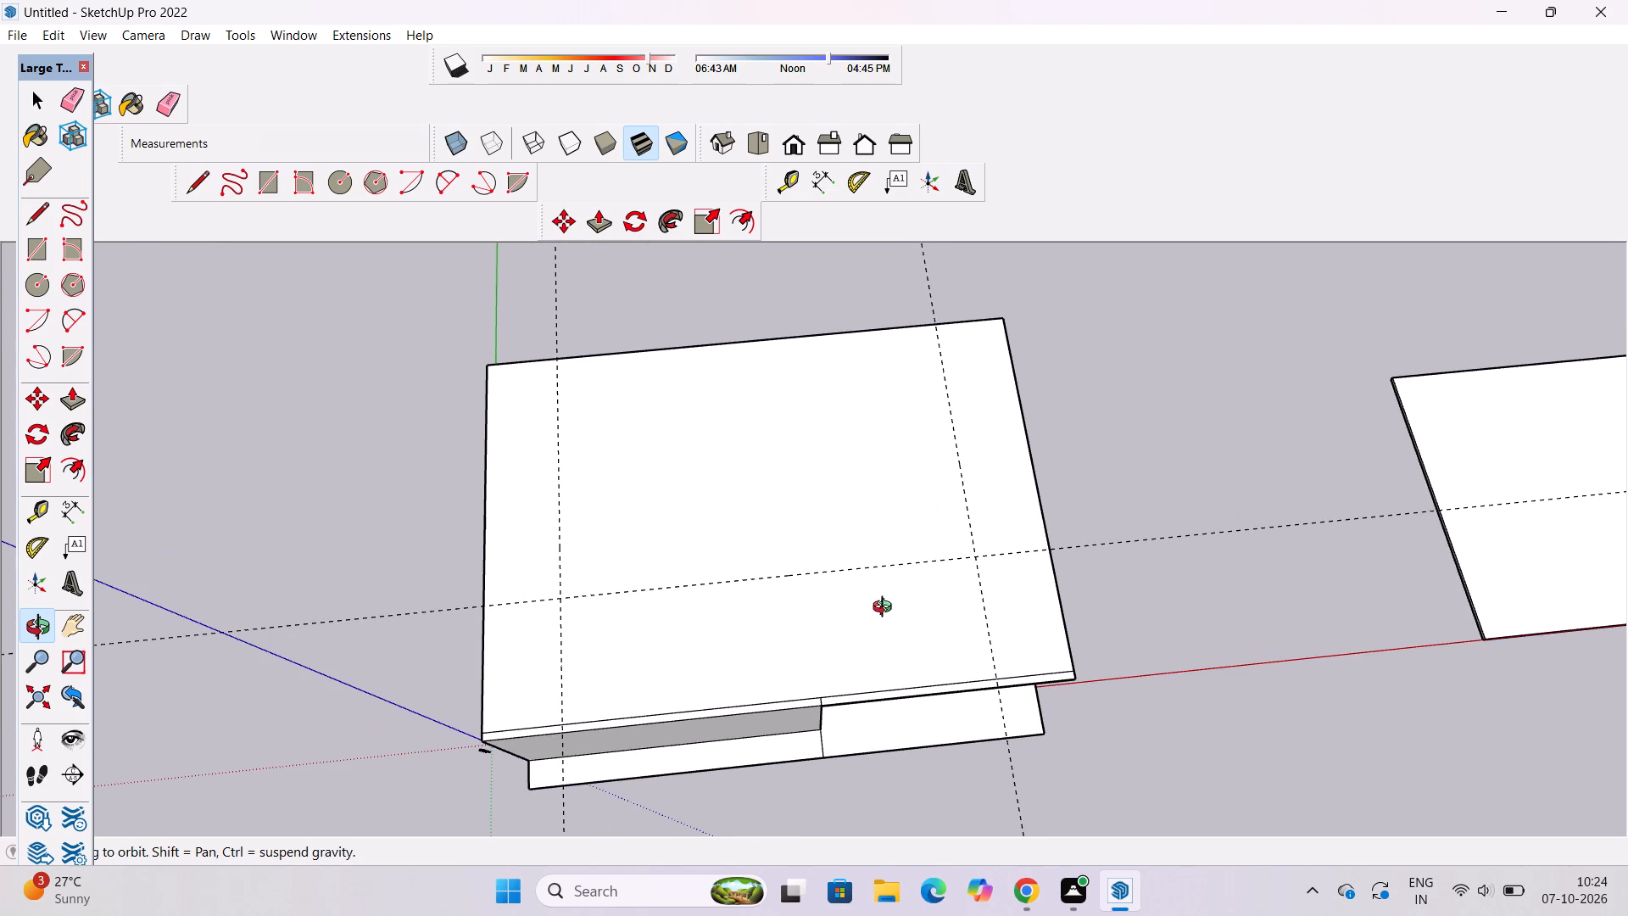
pyautogui.scroll(-4, 884, 577)
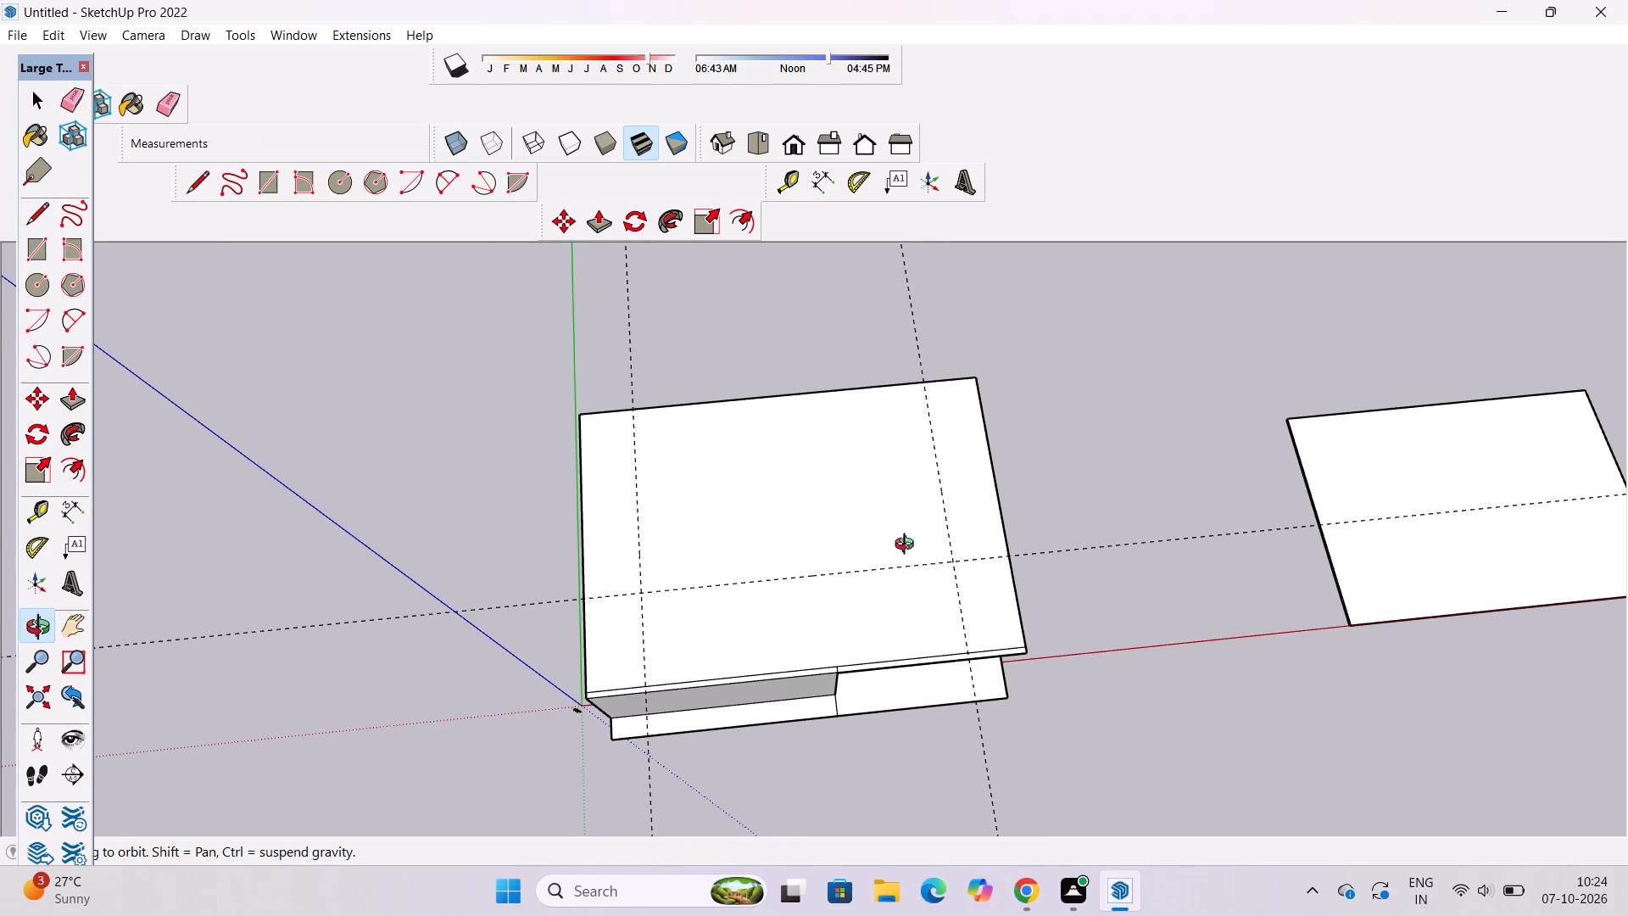
pyautogui.scroll(-5, 908, 546)
pyautogui.keyDown('shift'); pyautogui.moveTo(873, 615); pyautogui.dragTo(1038, 635); pyautogui.keyUp('shift')
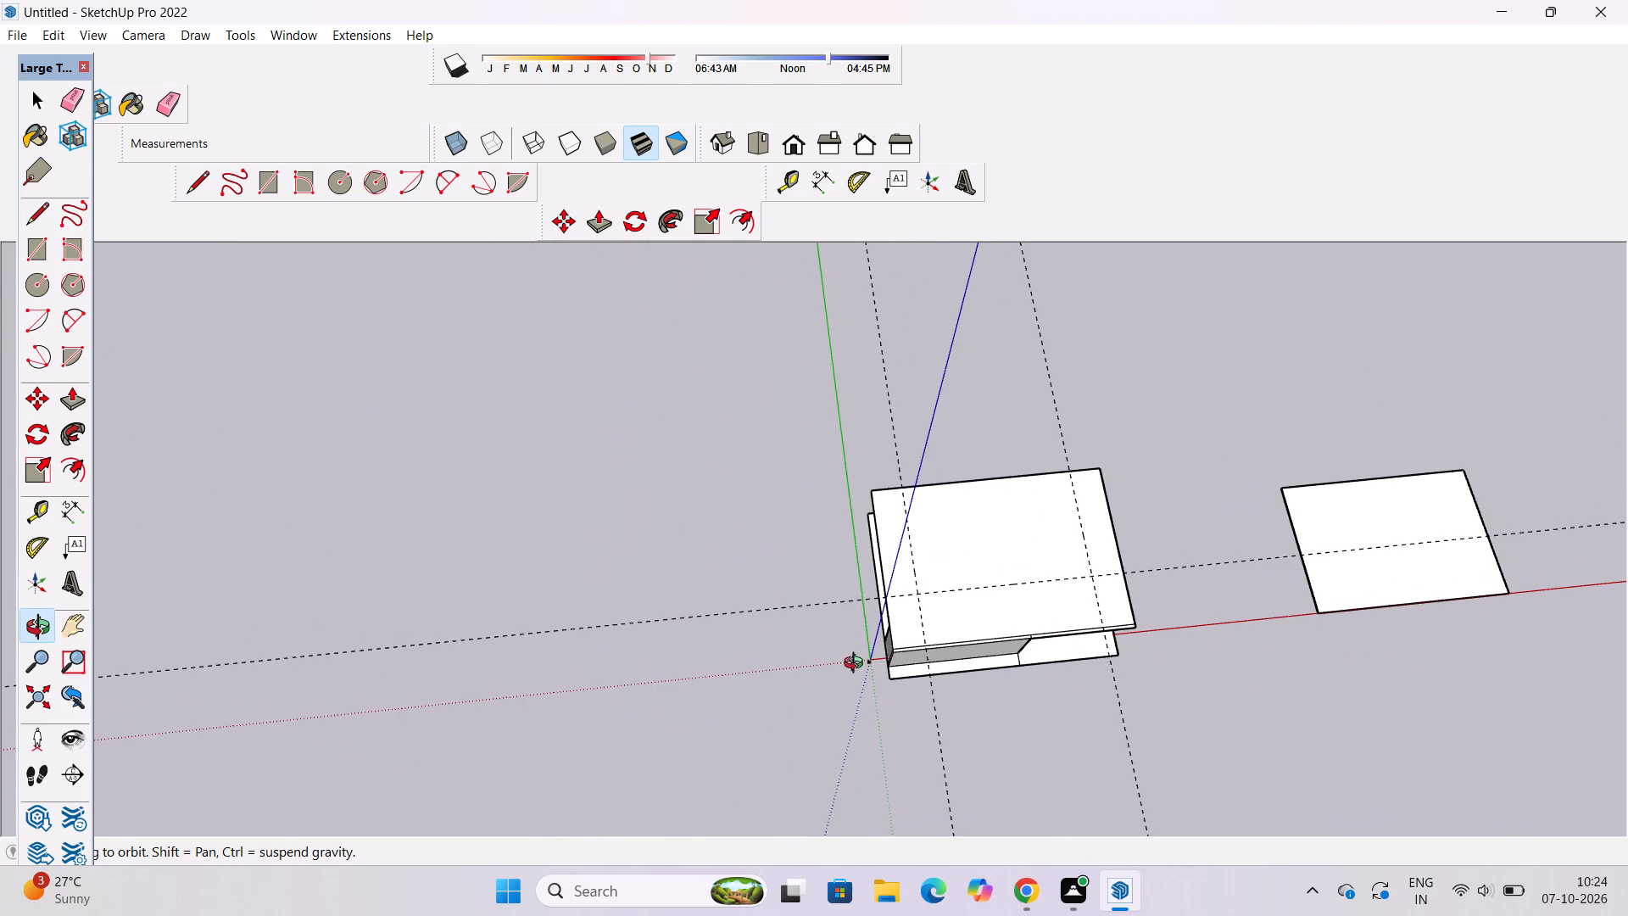
pyautogui.moveTo(869, 671); pyautogui.dragTo(1001, 594)
pyautogui.scroll(1, 1006, 575)
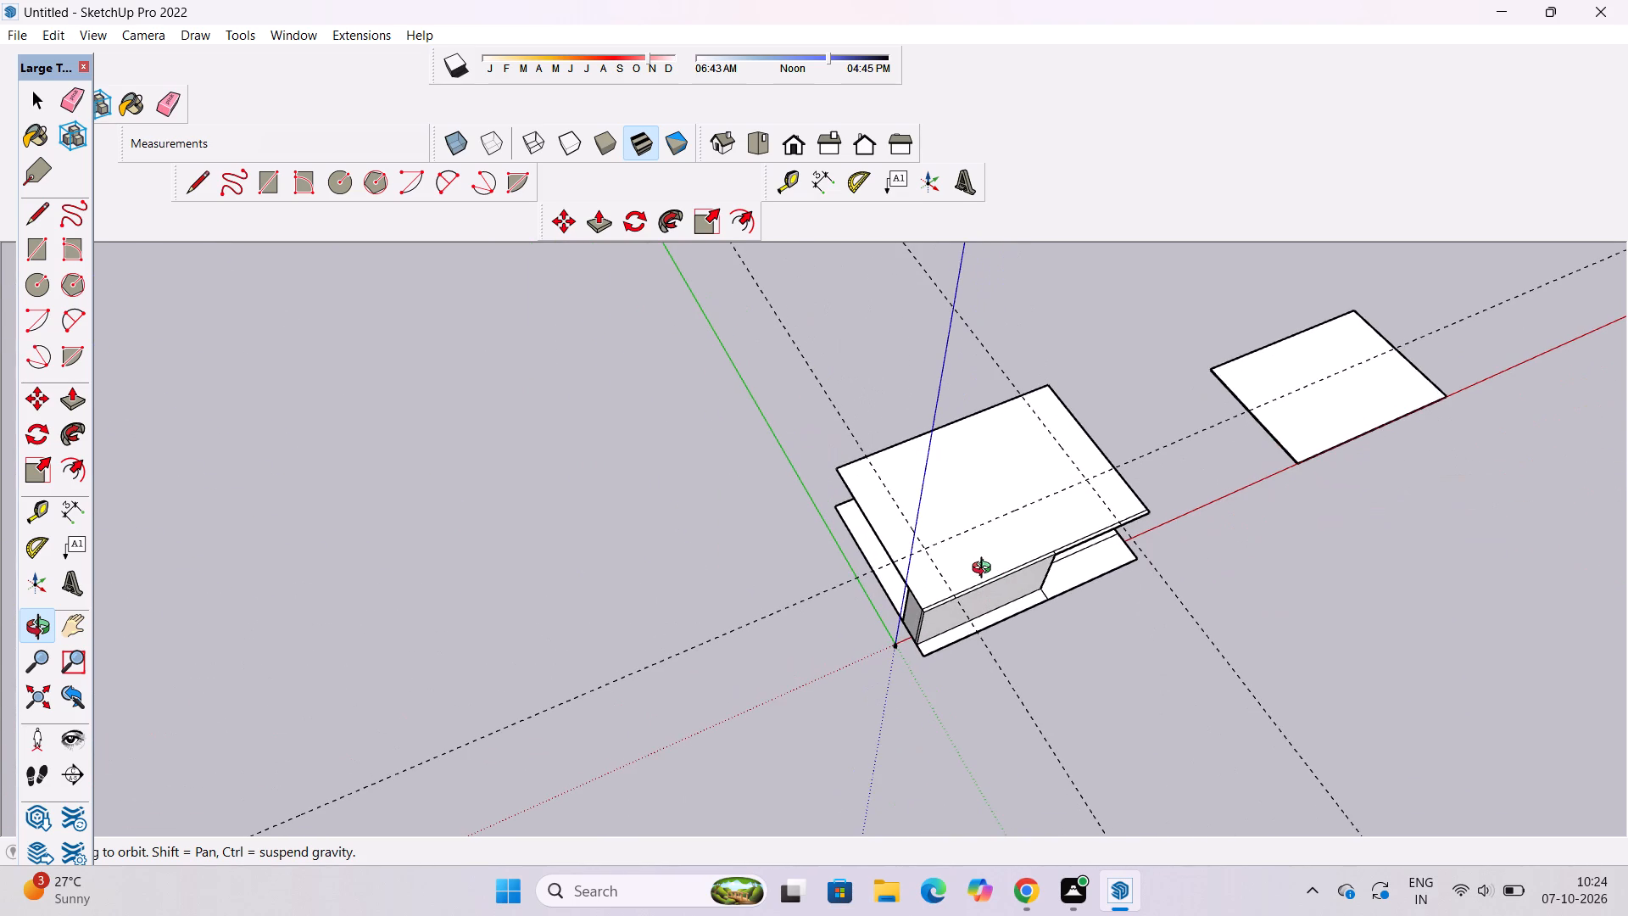
pyautogui.scroll(-2, 985, 570)
pyautogui.scroll(3, 985, 570)
pyautogui.scroll(-1, 985, 570)
pyautogui.keyDown('shift'); pyautogui.moveTo(988, 589); pyautogui.dragTo(987, 611); pyautogui.keyUp('shift')
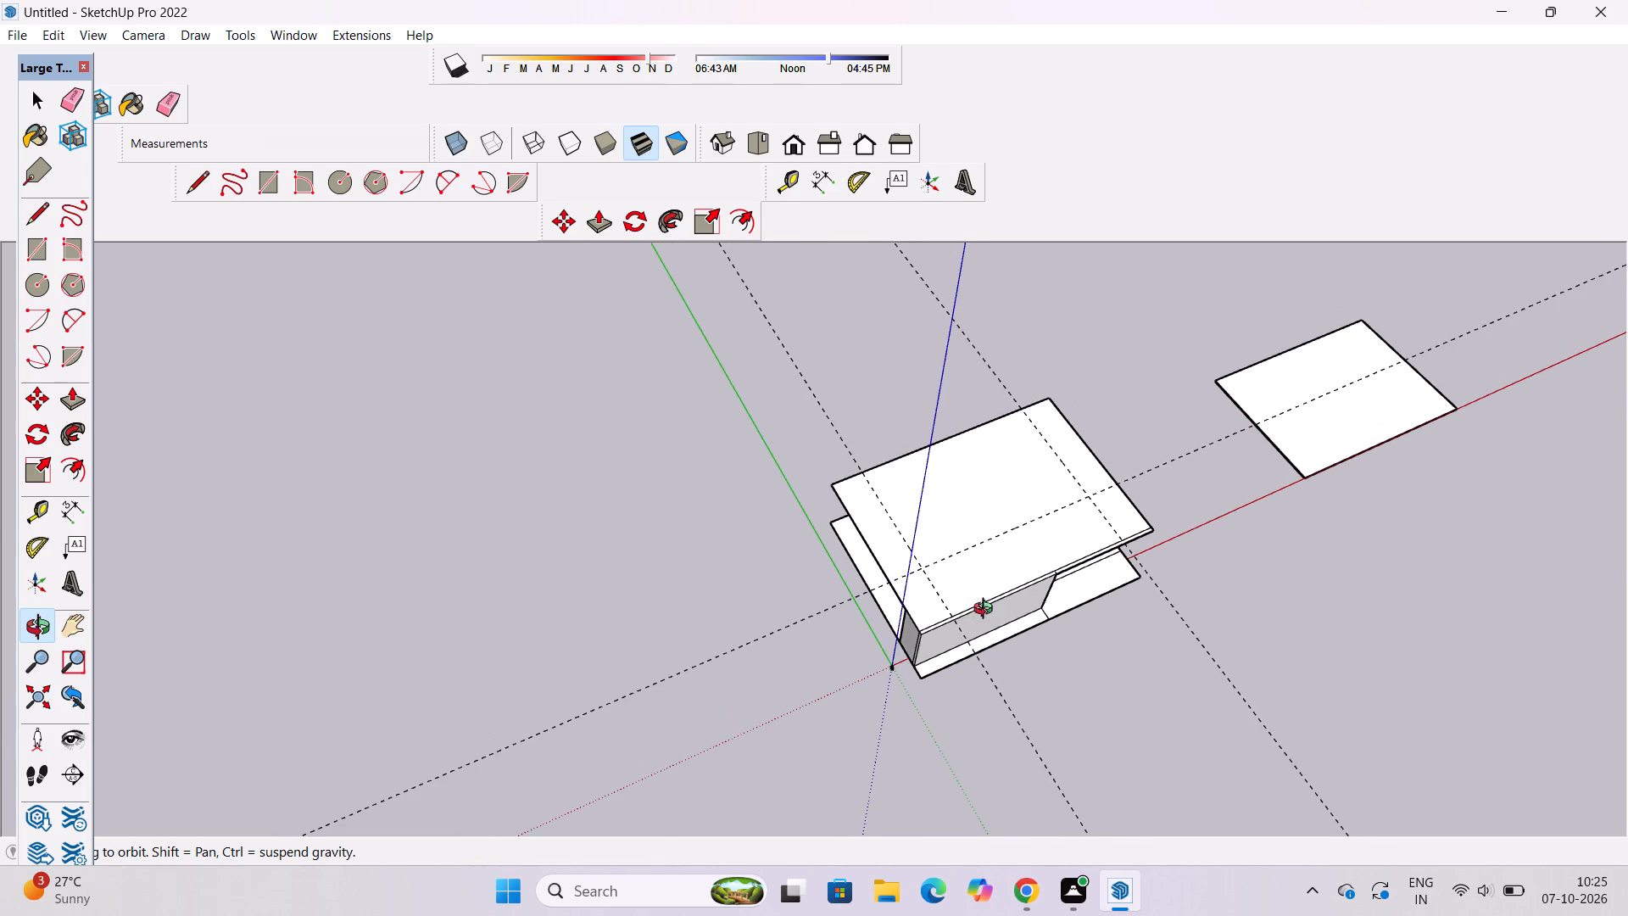
pyautogui.moveTo(987, 617); pyautogui.dragTo(1047, 615)
pyautogui.scroll(5, 1041, 625)
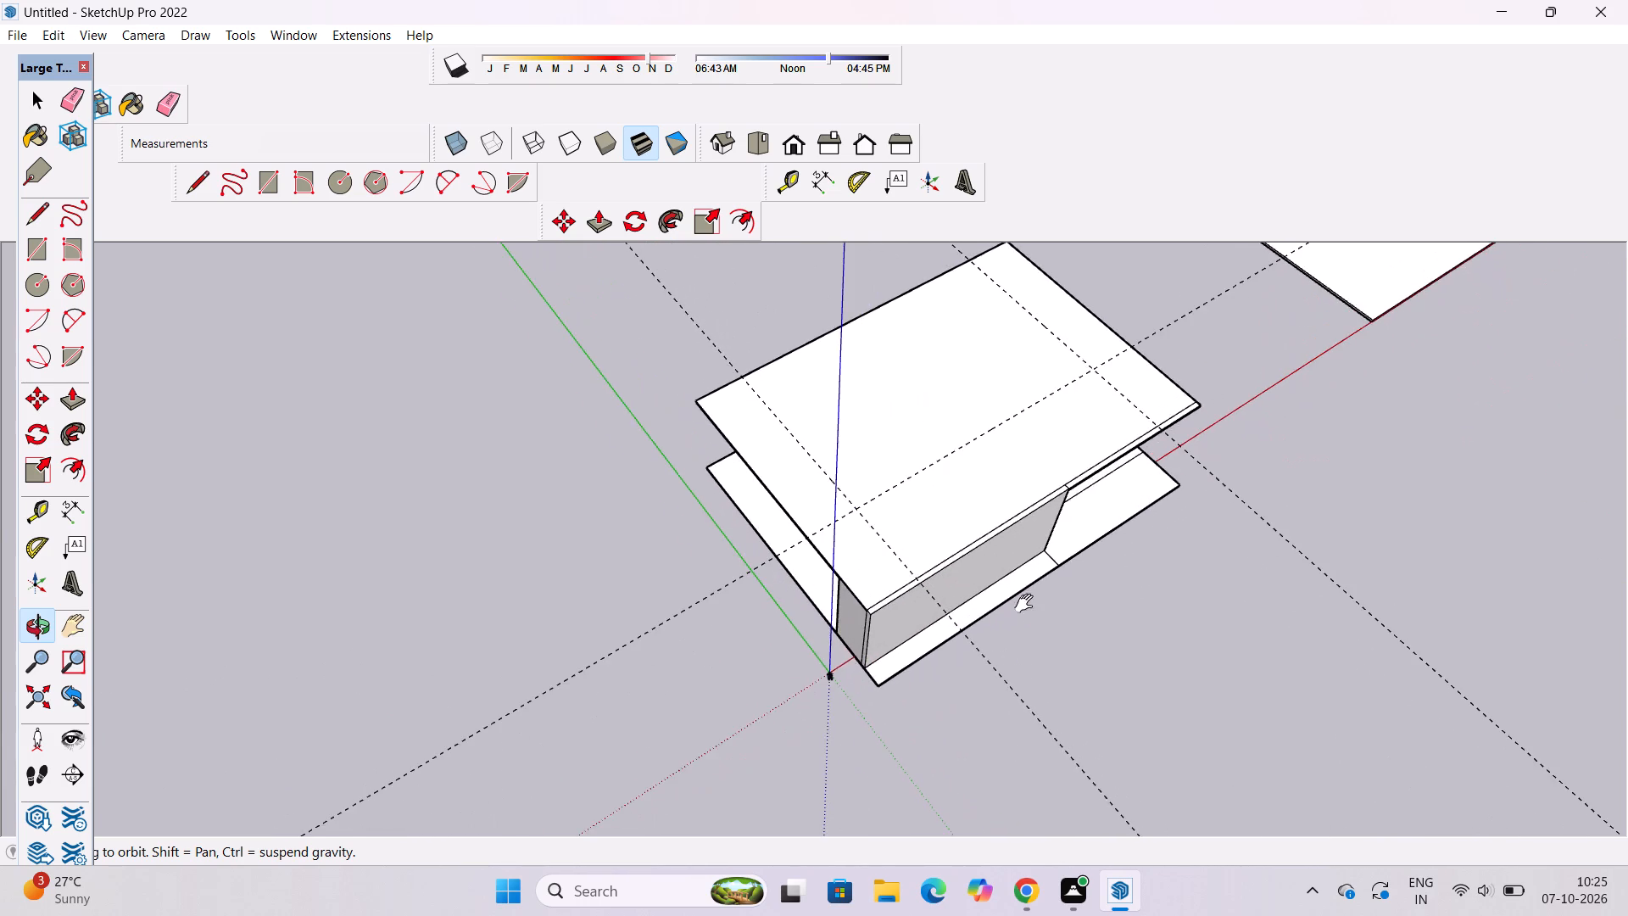
pyautogui.keyDown('shift'); pyautogui.moveTo(1028, 604); pyautogui.dragTo(1031, 729); pyautogui.keyUp('shift')
pyautogui.scroll(3, 943, 721)
pyautogui.moveTo(877, 750); pyautogui.dragTo(1021, 748)
pyautogui.moveTo(912, 724); pyautogui.dragTo(993, 751)
pyautogui.keyDown('shift'); pyautogui.moveTo(993, 751); pyautogui.dragTo(979, 751); pyautogui.keyUp('shift')
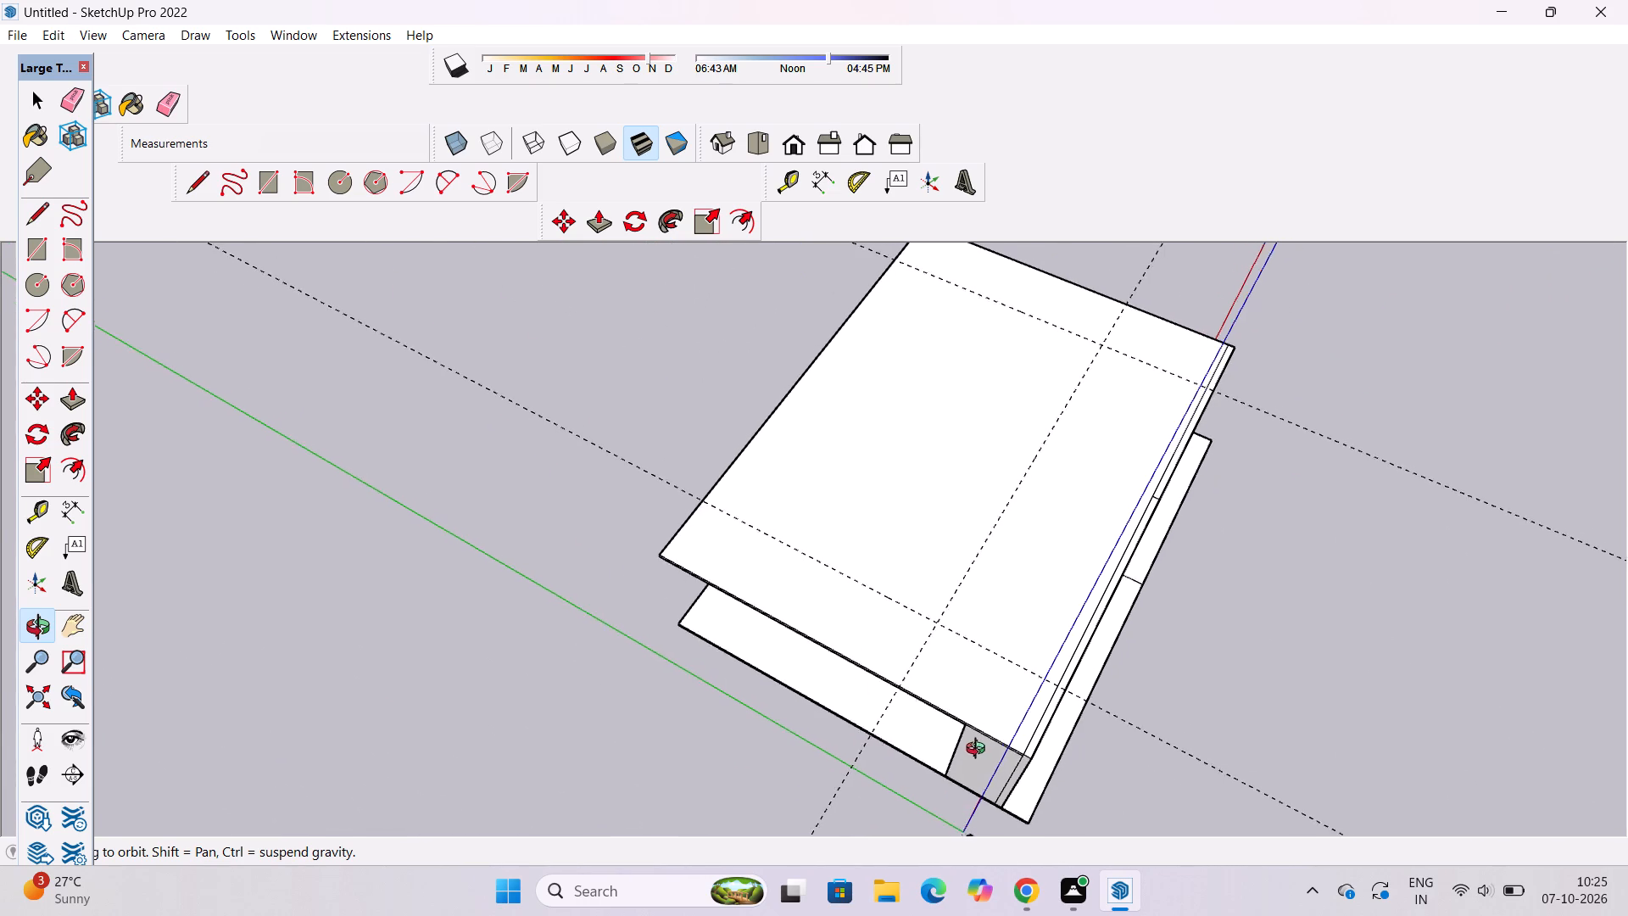
pyautogui.keyDown('shift'); pyautogui.moveTo(979, 751); pyautogui.dragTo(978, 751); pyautogui.keyUp('shift')
# Draw a small zigzag of connected line segments, about 5' each, on the ground beside the building's solid-wall side.
pyautogui.press('l')
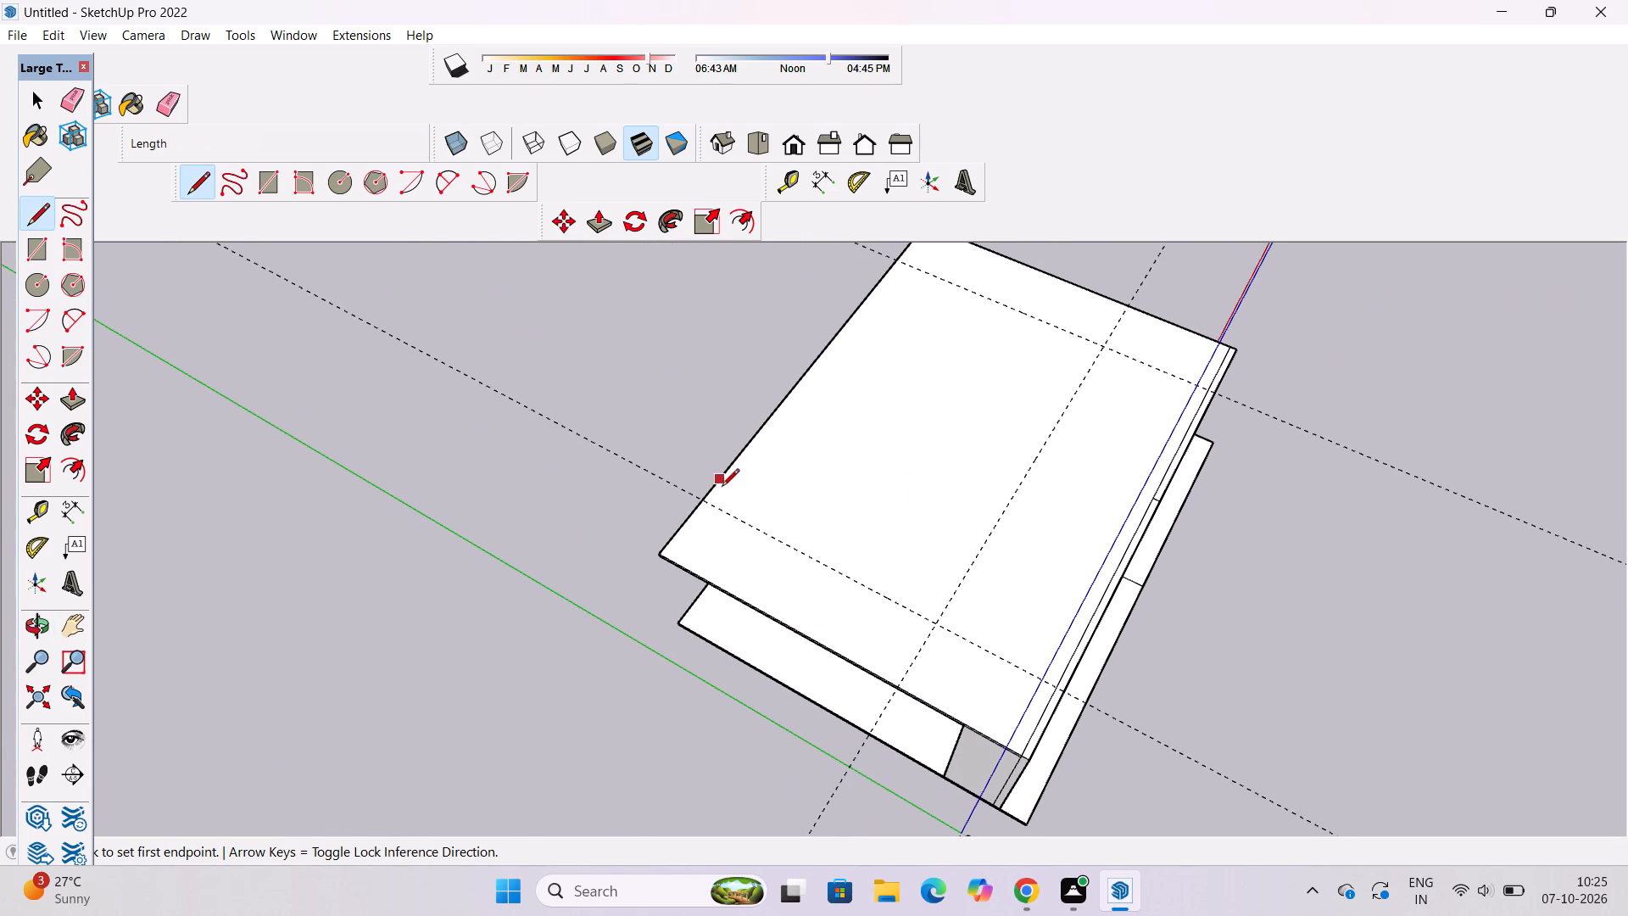
pyautogui.scroll(-2, 655, 456)
pyautogui.scroll(7, 932, 432)
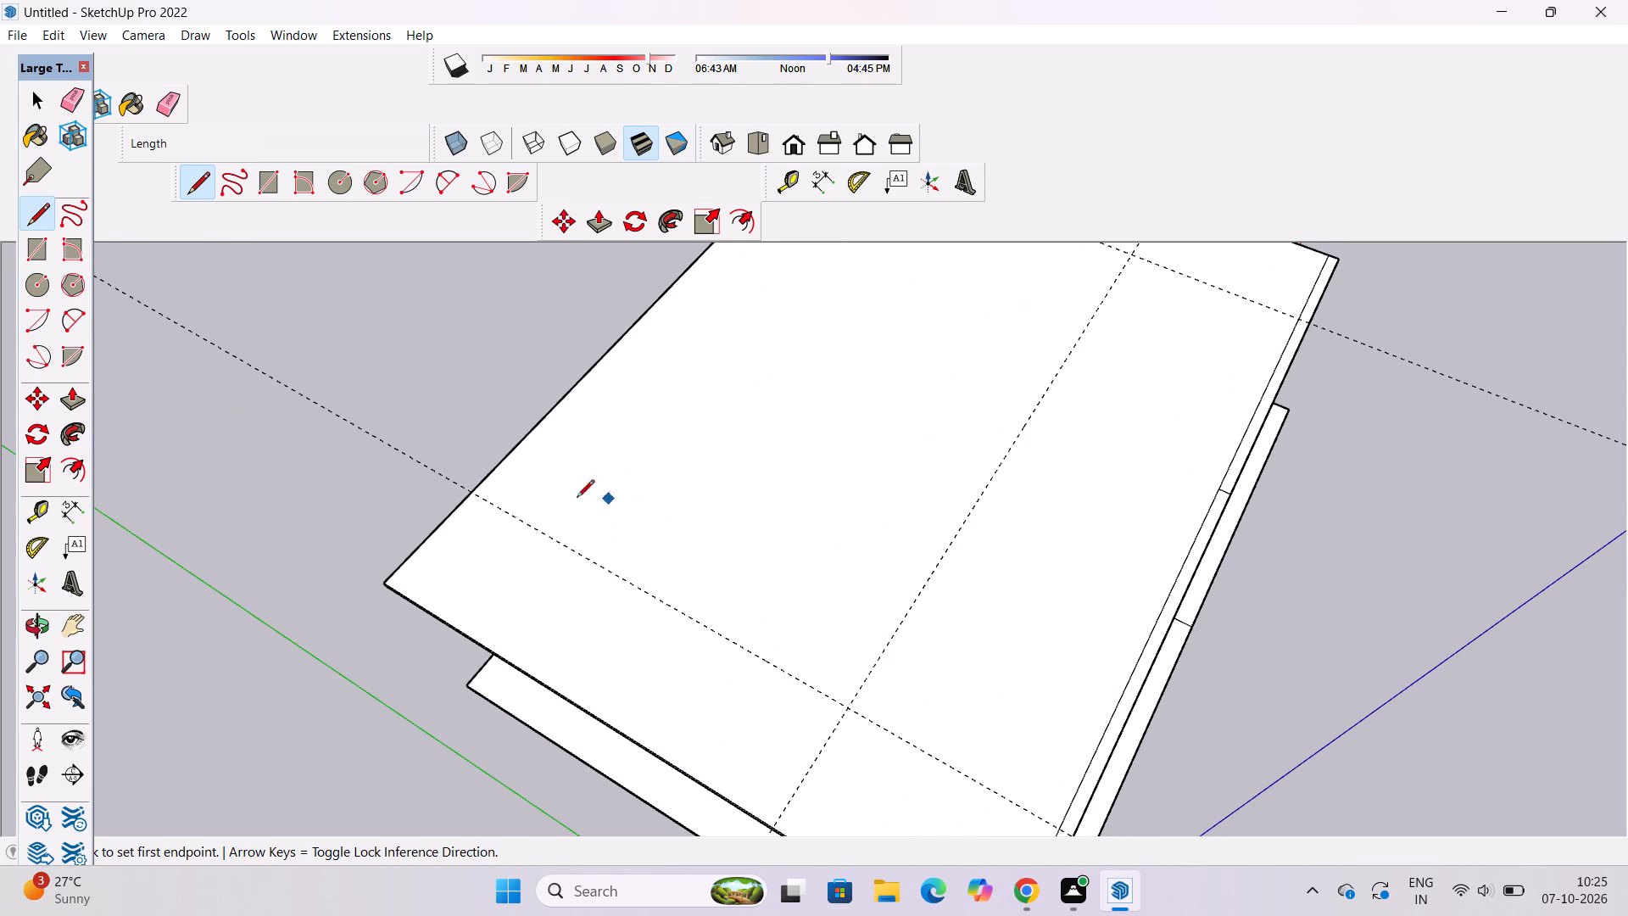
pyautogui.scroll(-1, 623, 534)
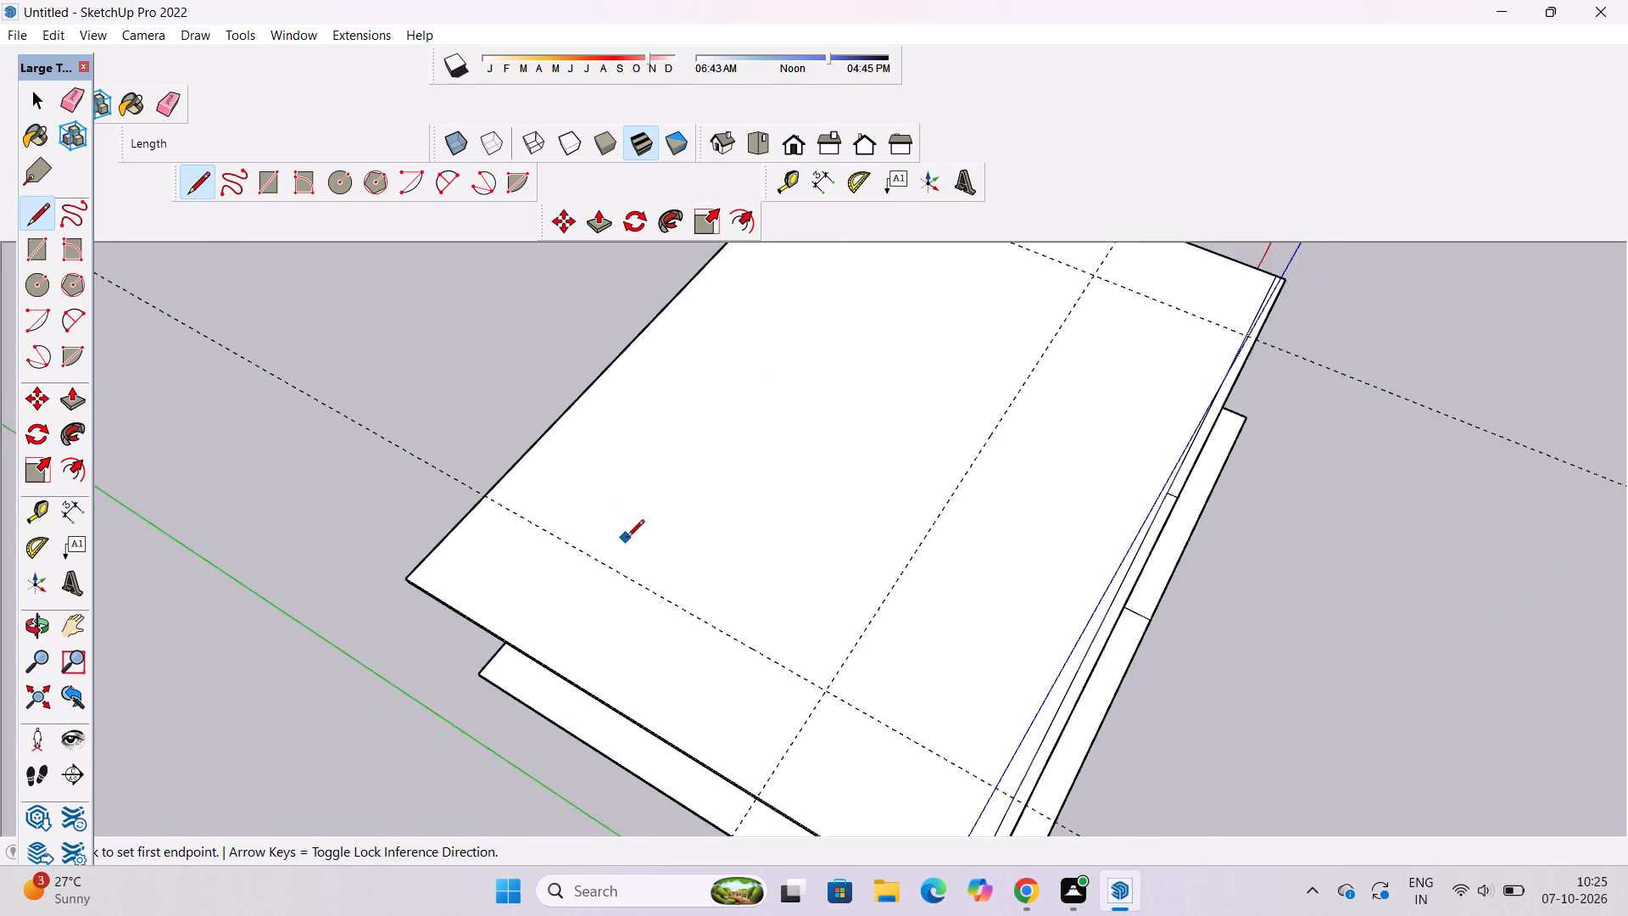
pyautogui.scroll(-1, 627, 539)
pyautogui.scroll(3, 663, 528)
pyautogui.scroll(-1, 663, 528)
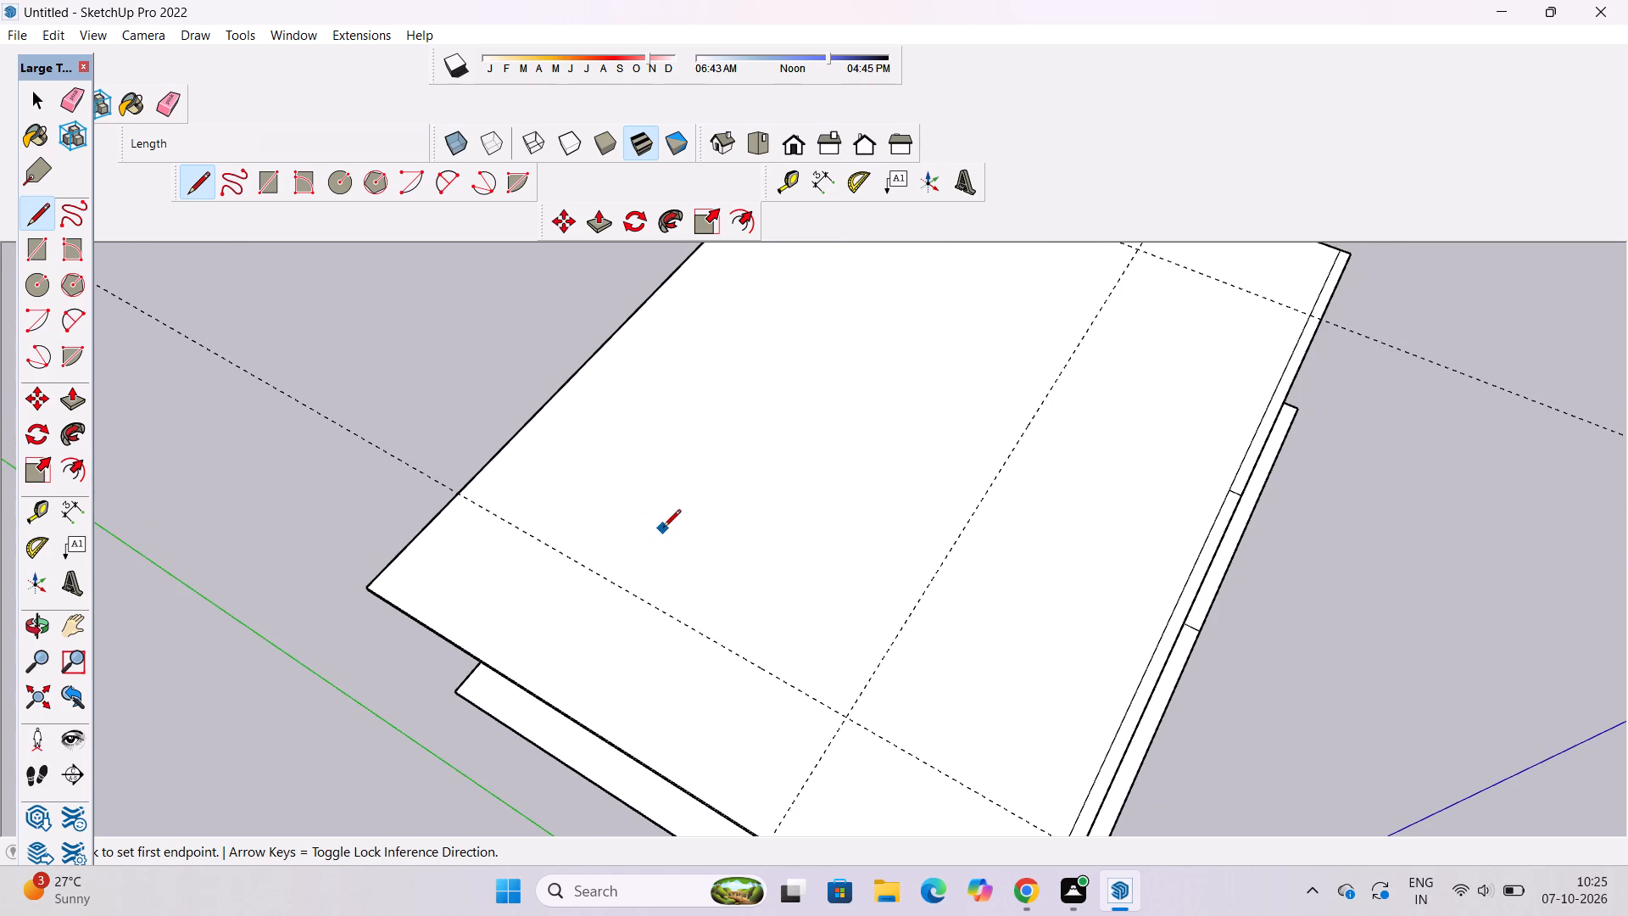
pyautogui.scroll(2, 650, 511)
pyautogui.scroll(-2, 650, 511)
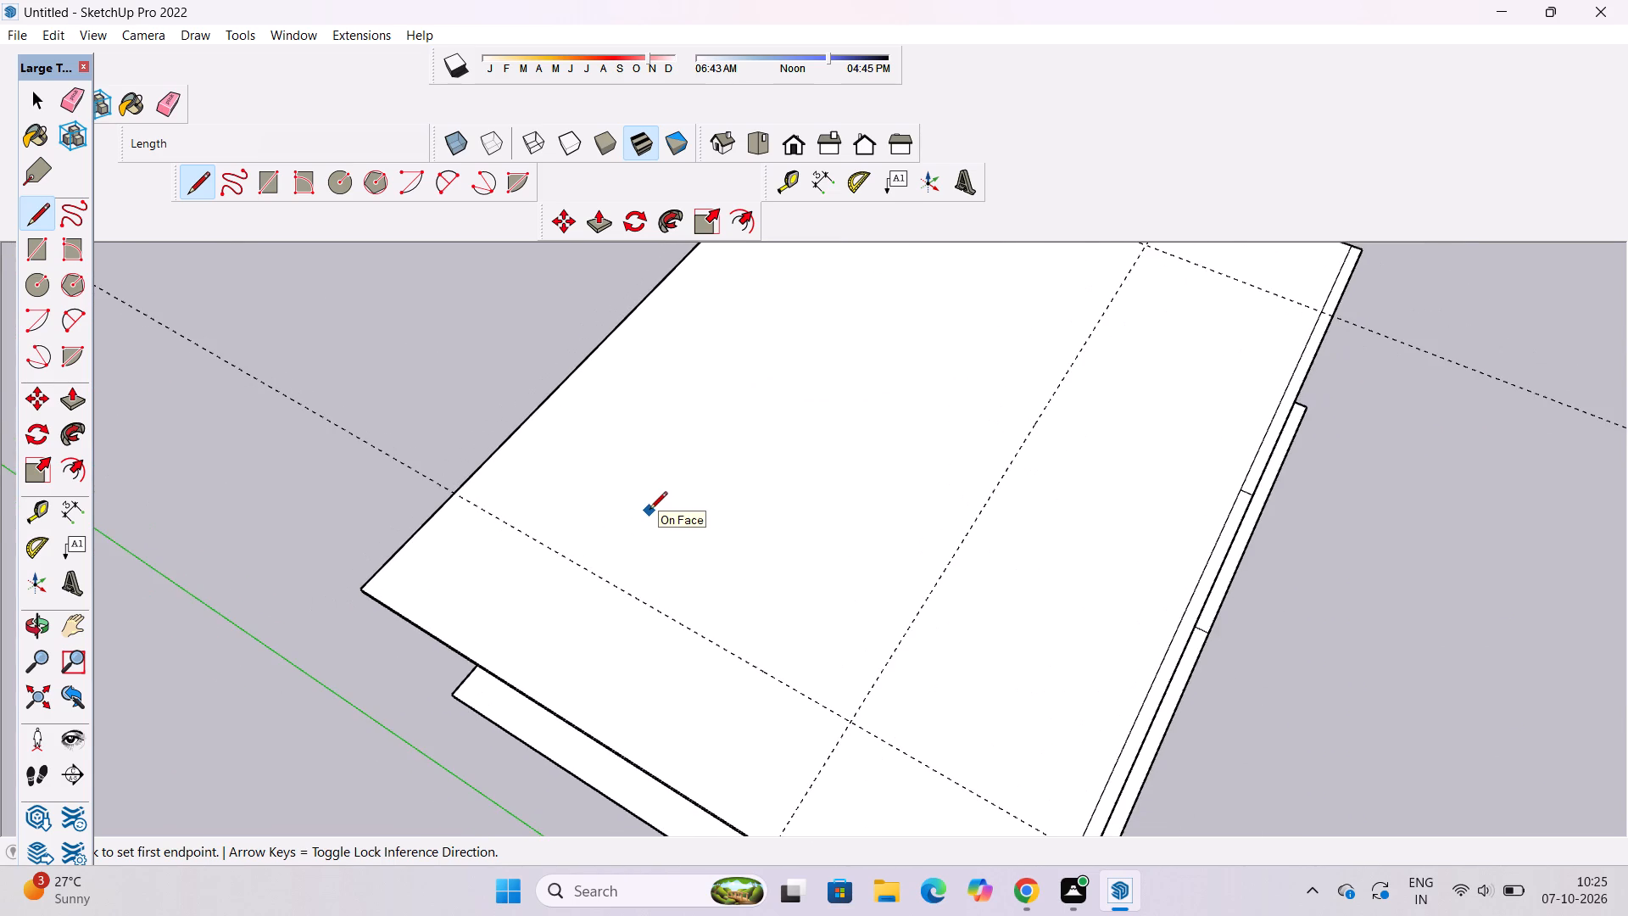
pyautogui.scroll(-3, 650, 511)
pyautogui.scroll(2, 649, 510)
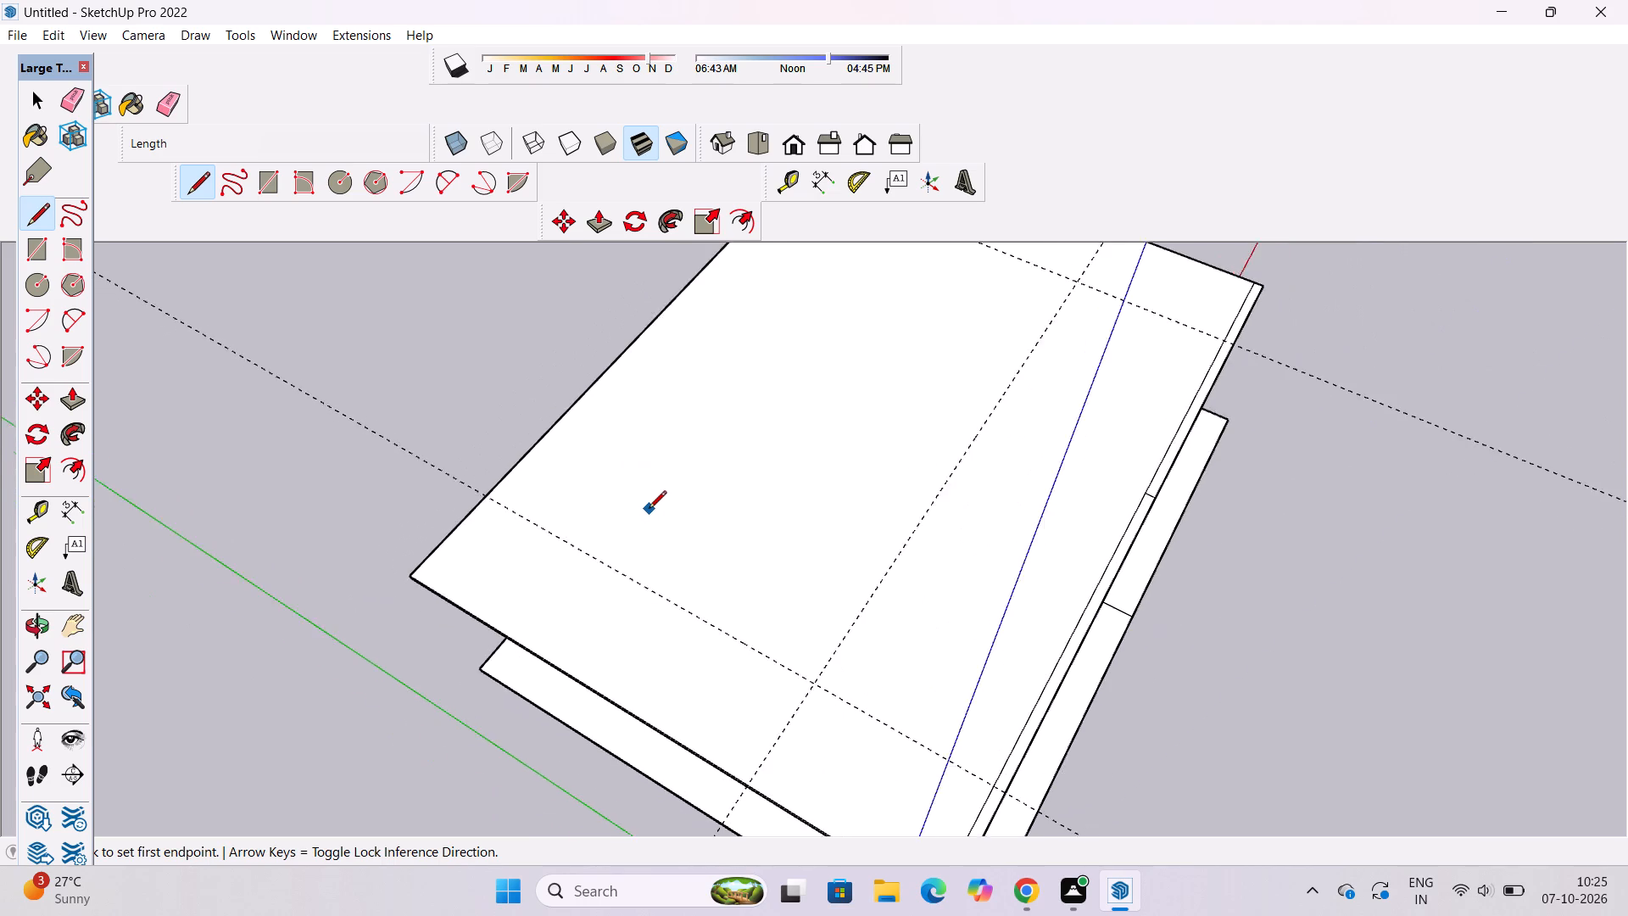
pyautogui.scroll(1, 649, 510)
pyautogui.scroll(-5, 649, 510)
pyautogui.click(1190, 586)
pyautogui.click(1201, 523)
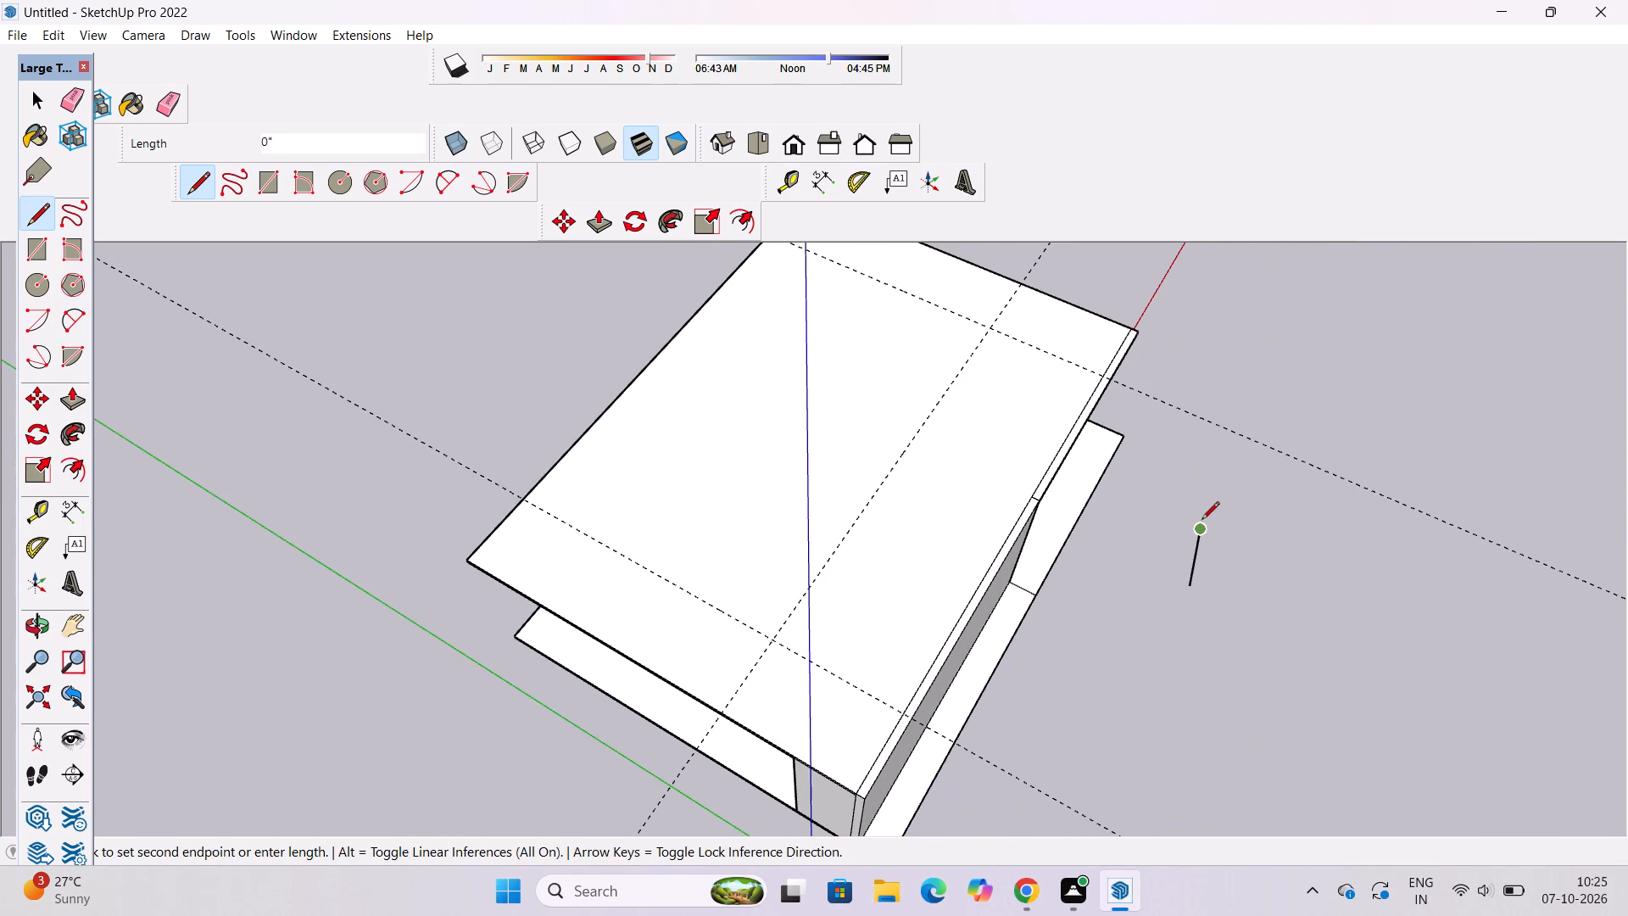
pyautogui.moveTo(1207, 532); pyautogui.dragTo(1213, 550)
pyautogui.click(1213, 551)
pyautogui.moveTo(1212, 551); pyautogui.dragTo(1185, 573)
pyautogui.click(1168, 563)
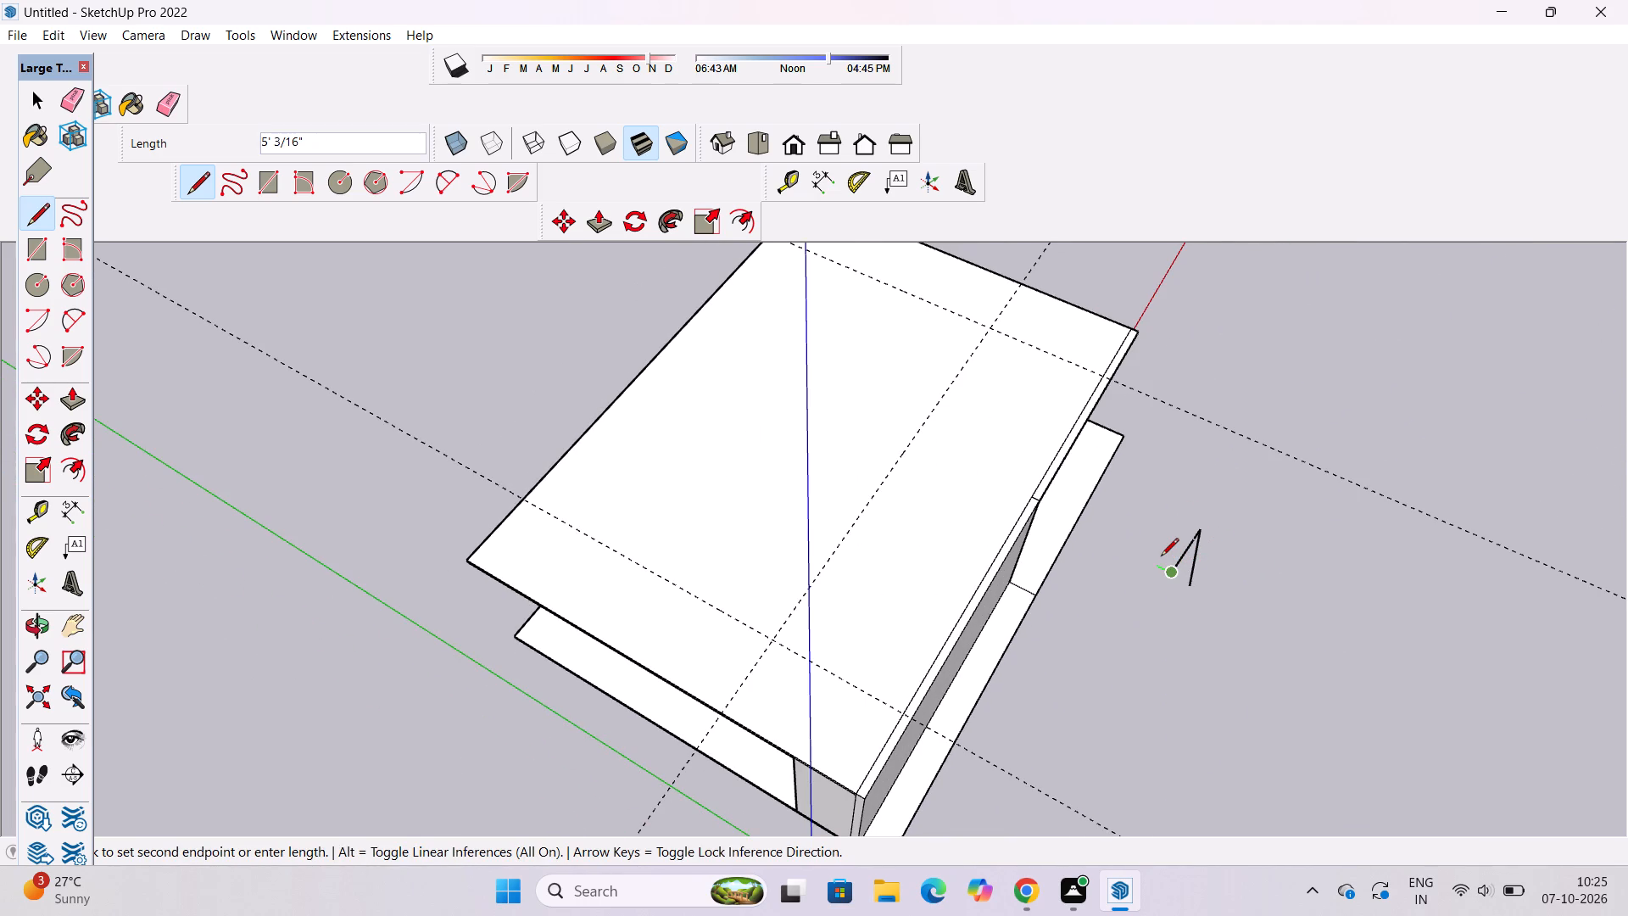
pyautogui.click(1161, 557)
pyautogui.click(1148, 547)
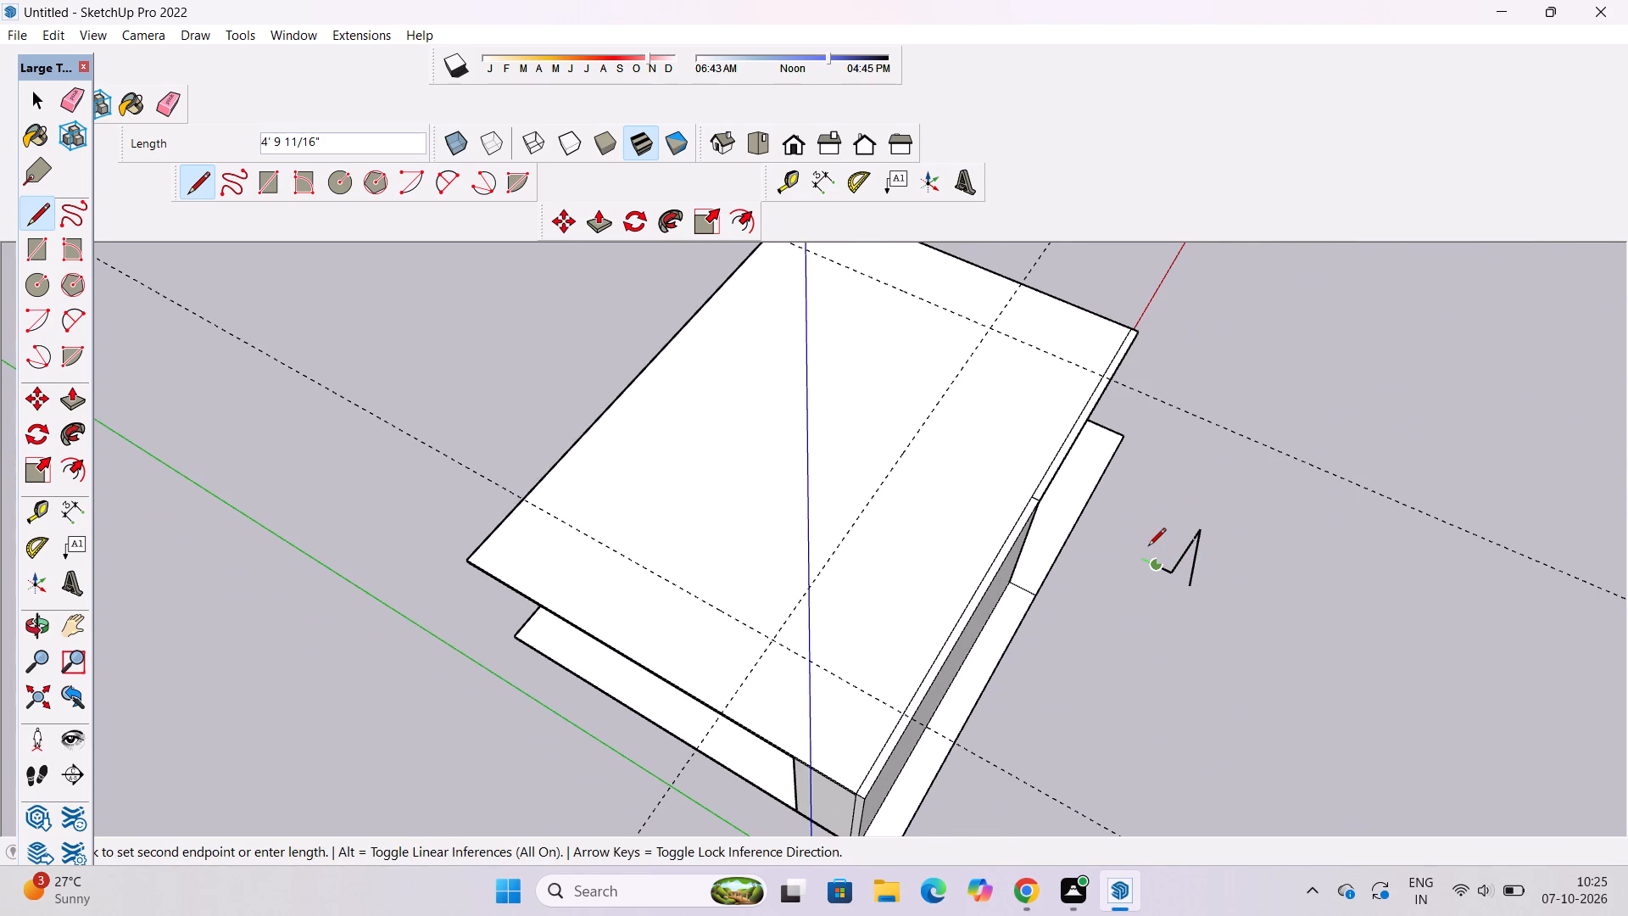
pyautogui.click(1148, 547)
pyautogui.moveTo(1146, 534); pyautogui.dragTo(1153, 544)
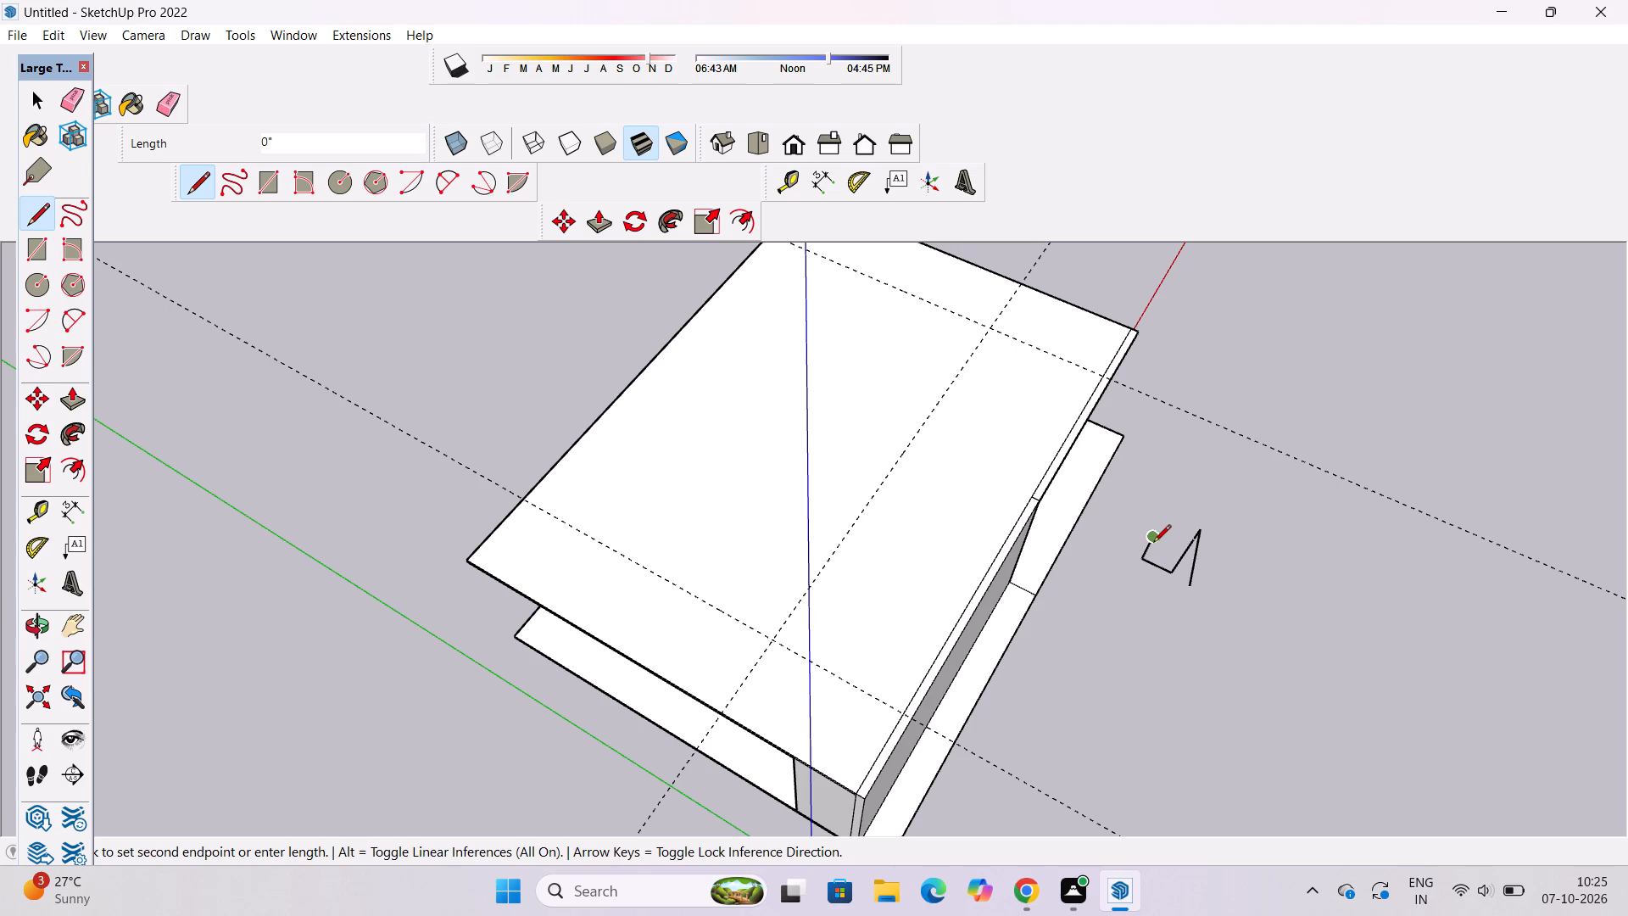
pyautogui.moveTo(1153, 544); pyautogui.dragTo(1166, 561)
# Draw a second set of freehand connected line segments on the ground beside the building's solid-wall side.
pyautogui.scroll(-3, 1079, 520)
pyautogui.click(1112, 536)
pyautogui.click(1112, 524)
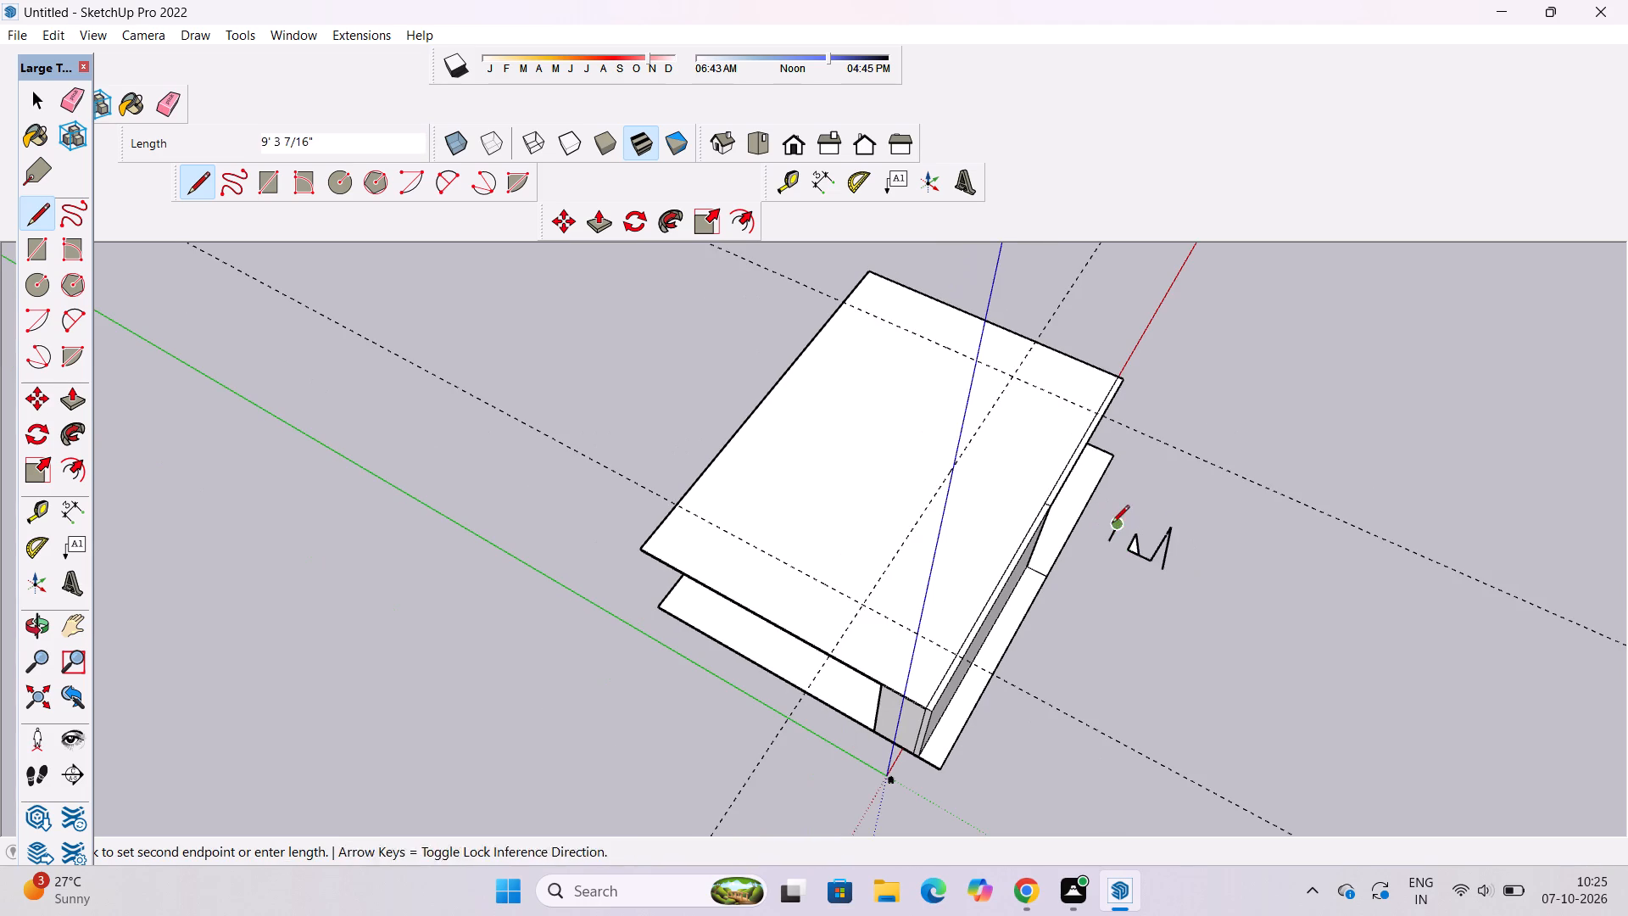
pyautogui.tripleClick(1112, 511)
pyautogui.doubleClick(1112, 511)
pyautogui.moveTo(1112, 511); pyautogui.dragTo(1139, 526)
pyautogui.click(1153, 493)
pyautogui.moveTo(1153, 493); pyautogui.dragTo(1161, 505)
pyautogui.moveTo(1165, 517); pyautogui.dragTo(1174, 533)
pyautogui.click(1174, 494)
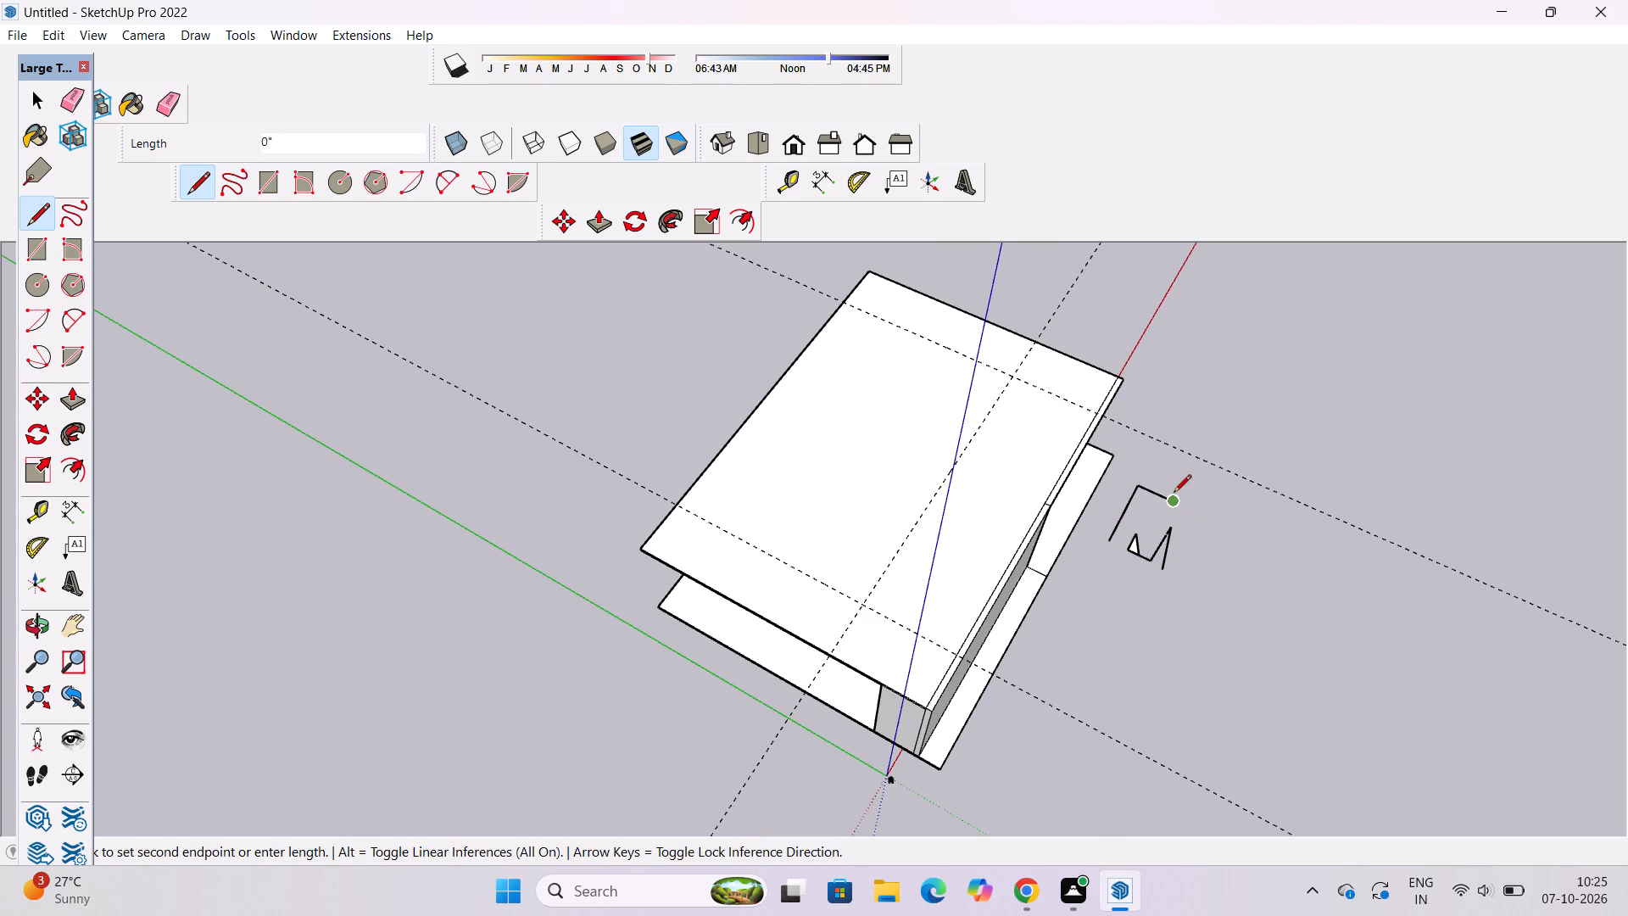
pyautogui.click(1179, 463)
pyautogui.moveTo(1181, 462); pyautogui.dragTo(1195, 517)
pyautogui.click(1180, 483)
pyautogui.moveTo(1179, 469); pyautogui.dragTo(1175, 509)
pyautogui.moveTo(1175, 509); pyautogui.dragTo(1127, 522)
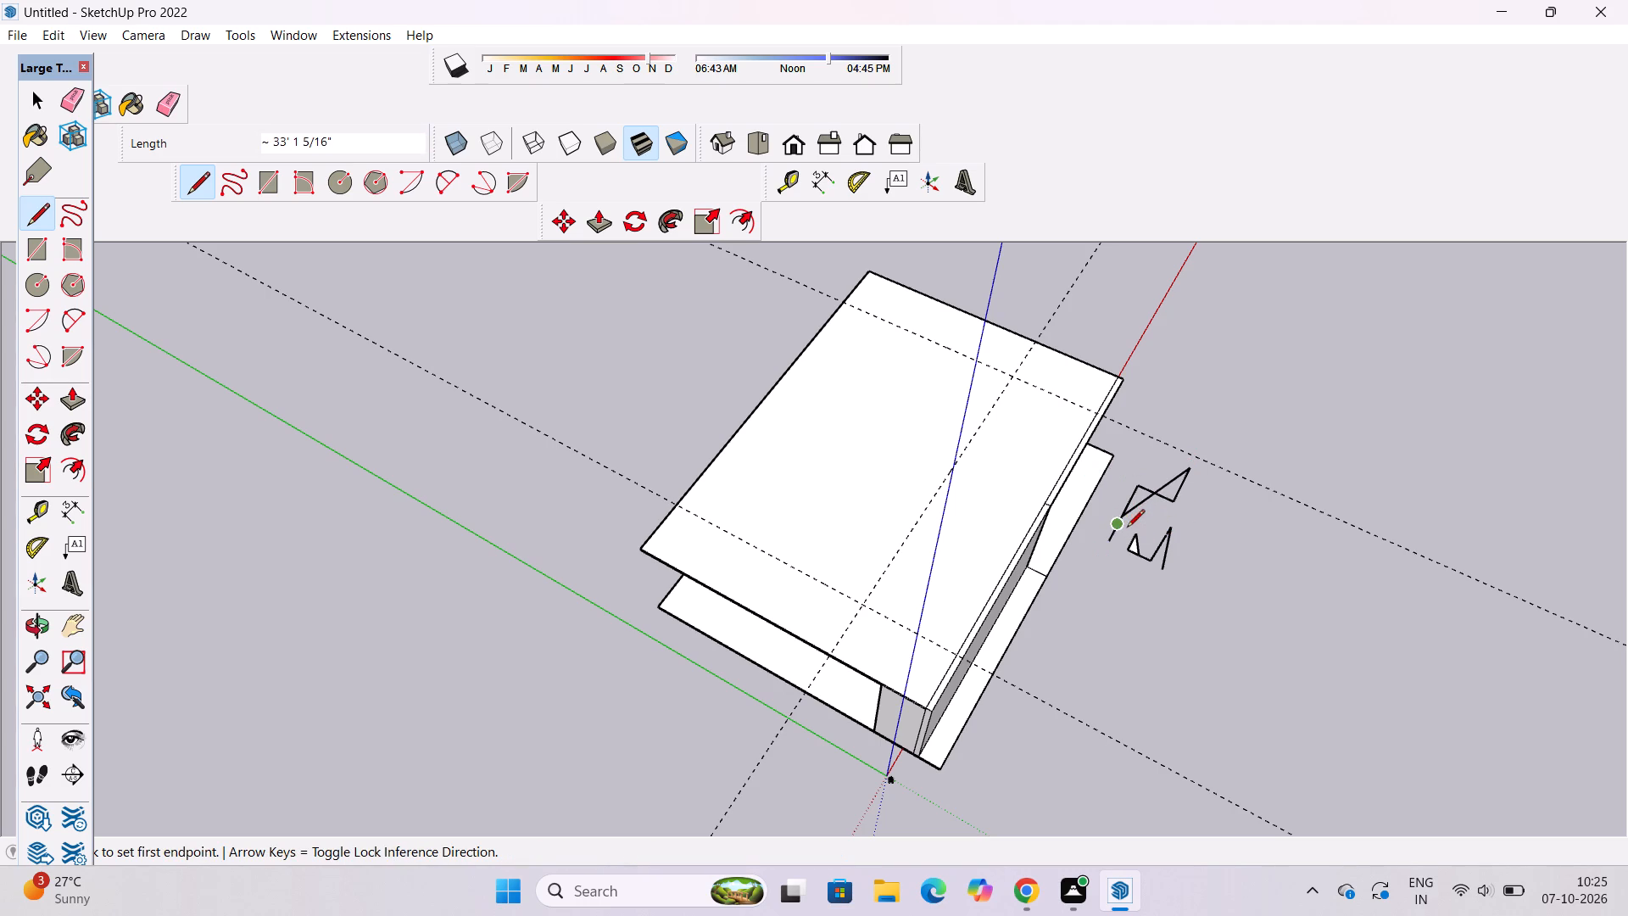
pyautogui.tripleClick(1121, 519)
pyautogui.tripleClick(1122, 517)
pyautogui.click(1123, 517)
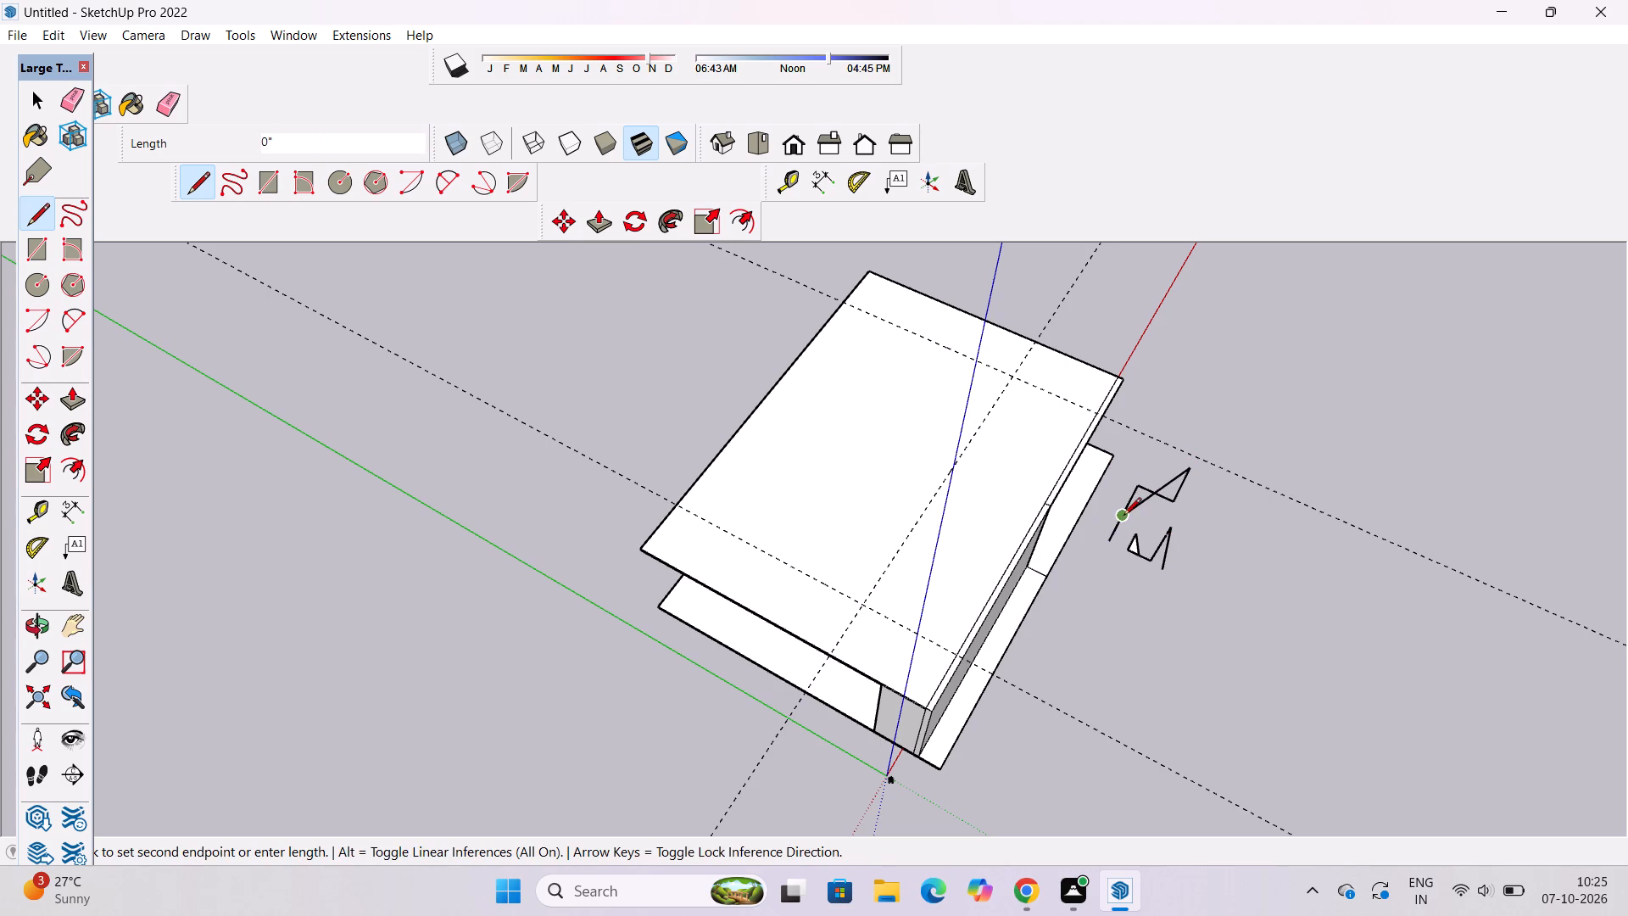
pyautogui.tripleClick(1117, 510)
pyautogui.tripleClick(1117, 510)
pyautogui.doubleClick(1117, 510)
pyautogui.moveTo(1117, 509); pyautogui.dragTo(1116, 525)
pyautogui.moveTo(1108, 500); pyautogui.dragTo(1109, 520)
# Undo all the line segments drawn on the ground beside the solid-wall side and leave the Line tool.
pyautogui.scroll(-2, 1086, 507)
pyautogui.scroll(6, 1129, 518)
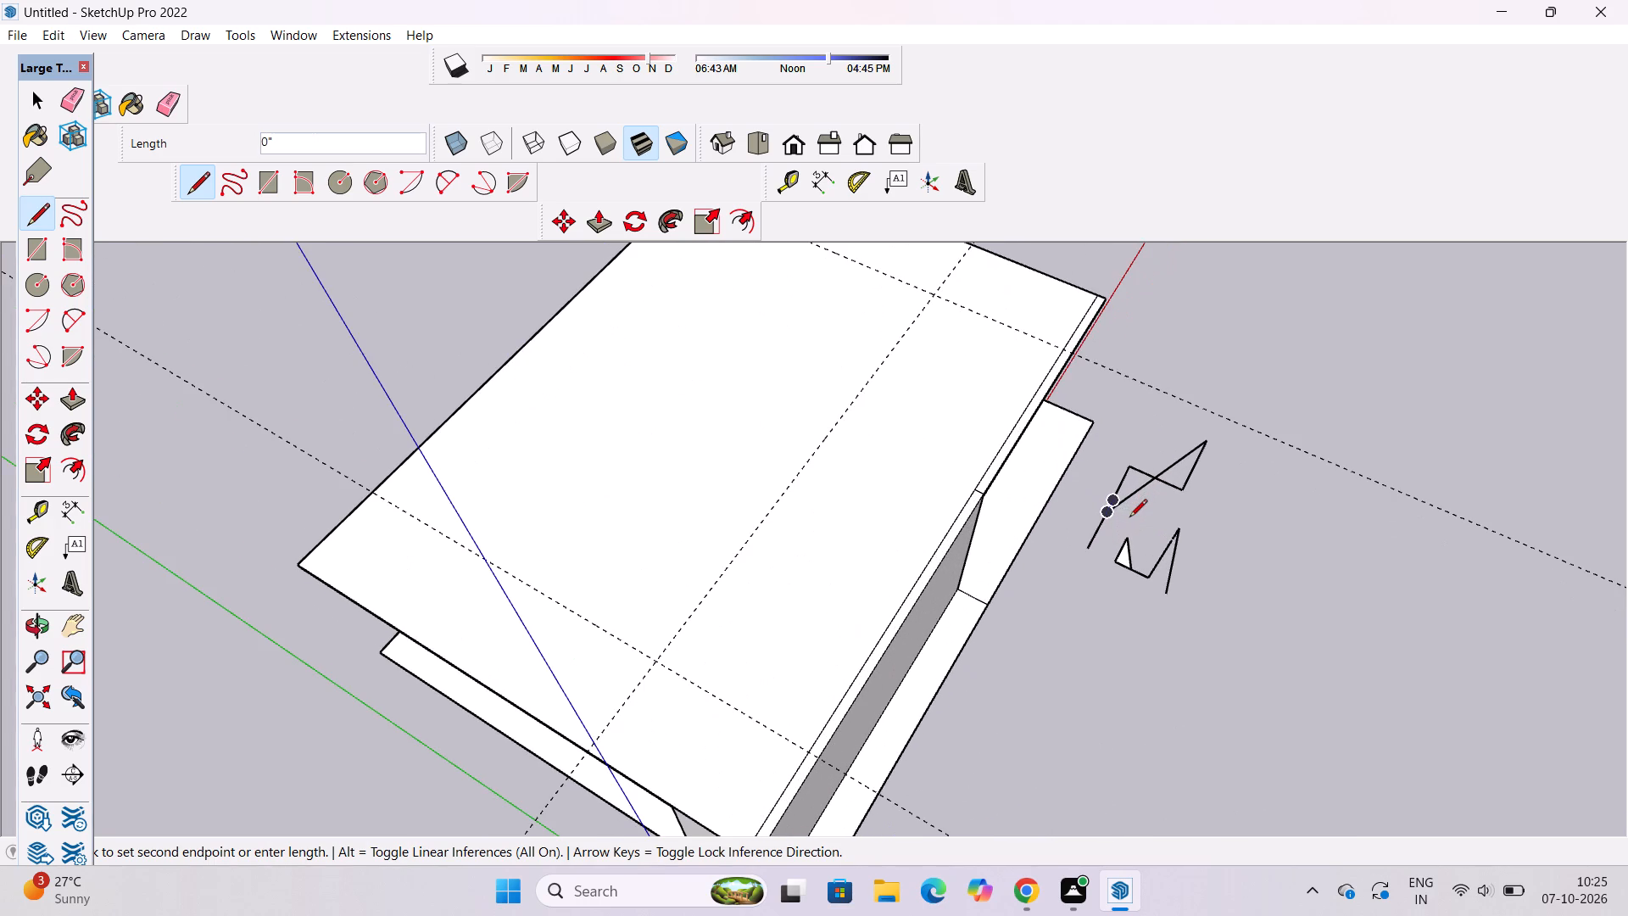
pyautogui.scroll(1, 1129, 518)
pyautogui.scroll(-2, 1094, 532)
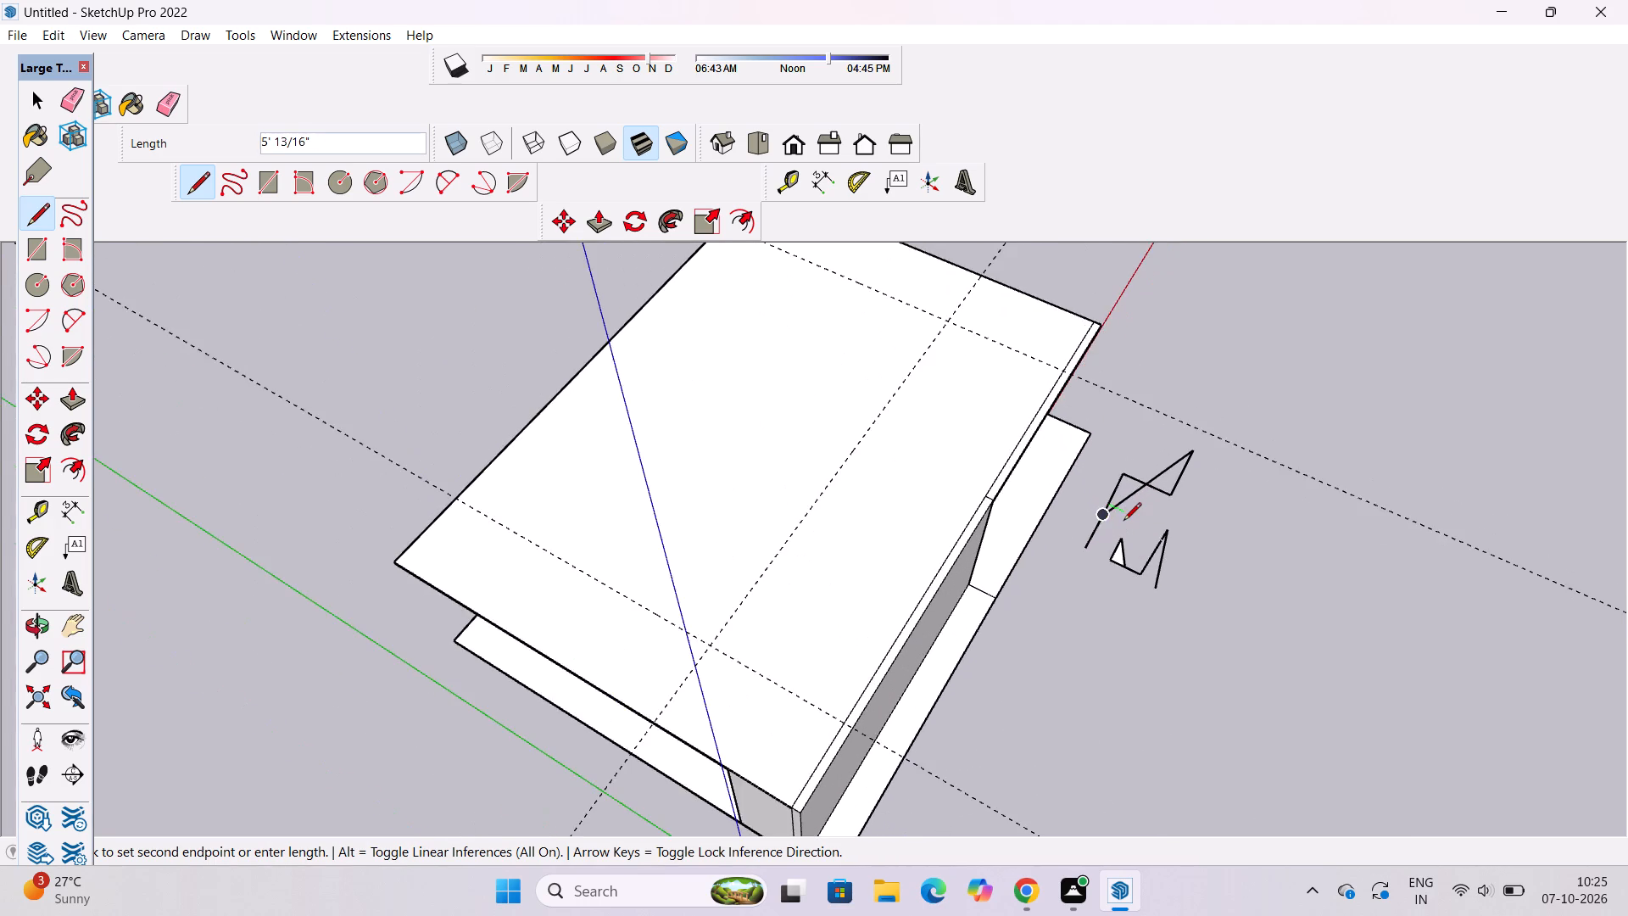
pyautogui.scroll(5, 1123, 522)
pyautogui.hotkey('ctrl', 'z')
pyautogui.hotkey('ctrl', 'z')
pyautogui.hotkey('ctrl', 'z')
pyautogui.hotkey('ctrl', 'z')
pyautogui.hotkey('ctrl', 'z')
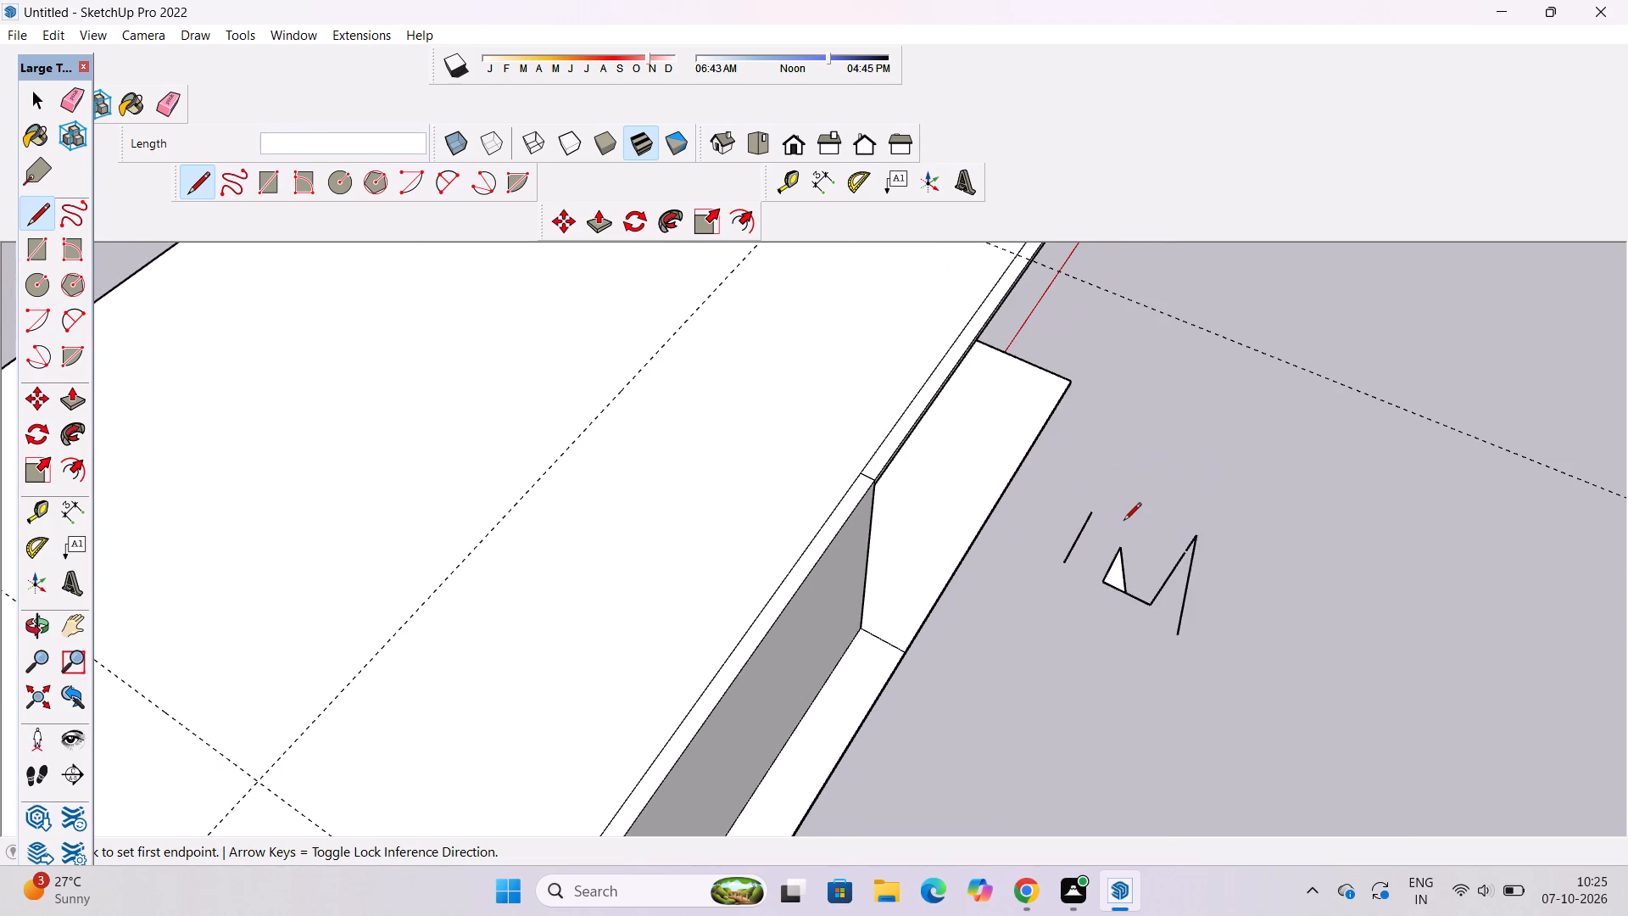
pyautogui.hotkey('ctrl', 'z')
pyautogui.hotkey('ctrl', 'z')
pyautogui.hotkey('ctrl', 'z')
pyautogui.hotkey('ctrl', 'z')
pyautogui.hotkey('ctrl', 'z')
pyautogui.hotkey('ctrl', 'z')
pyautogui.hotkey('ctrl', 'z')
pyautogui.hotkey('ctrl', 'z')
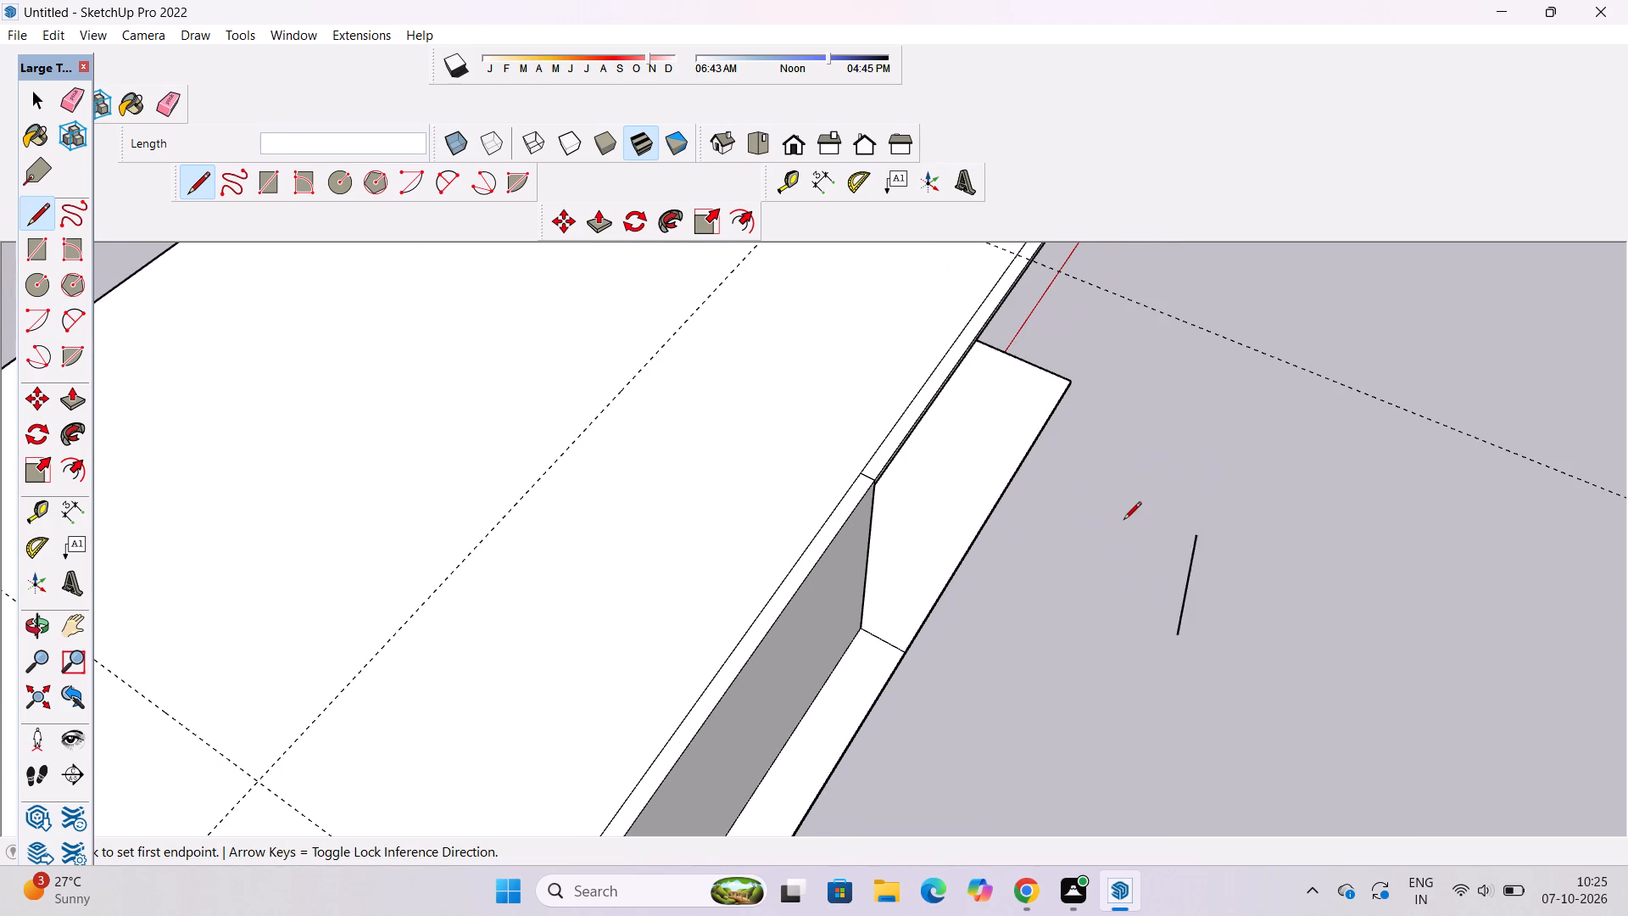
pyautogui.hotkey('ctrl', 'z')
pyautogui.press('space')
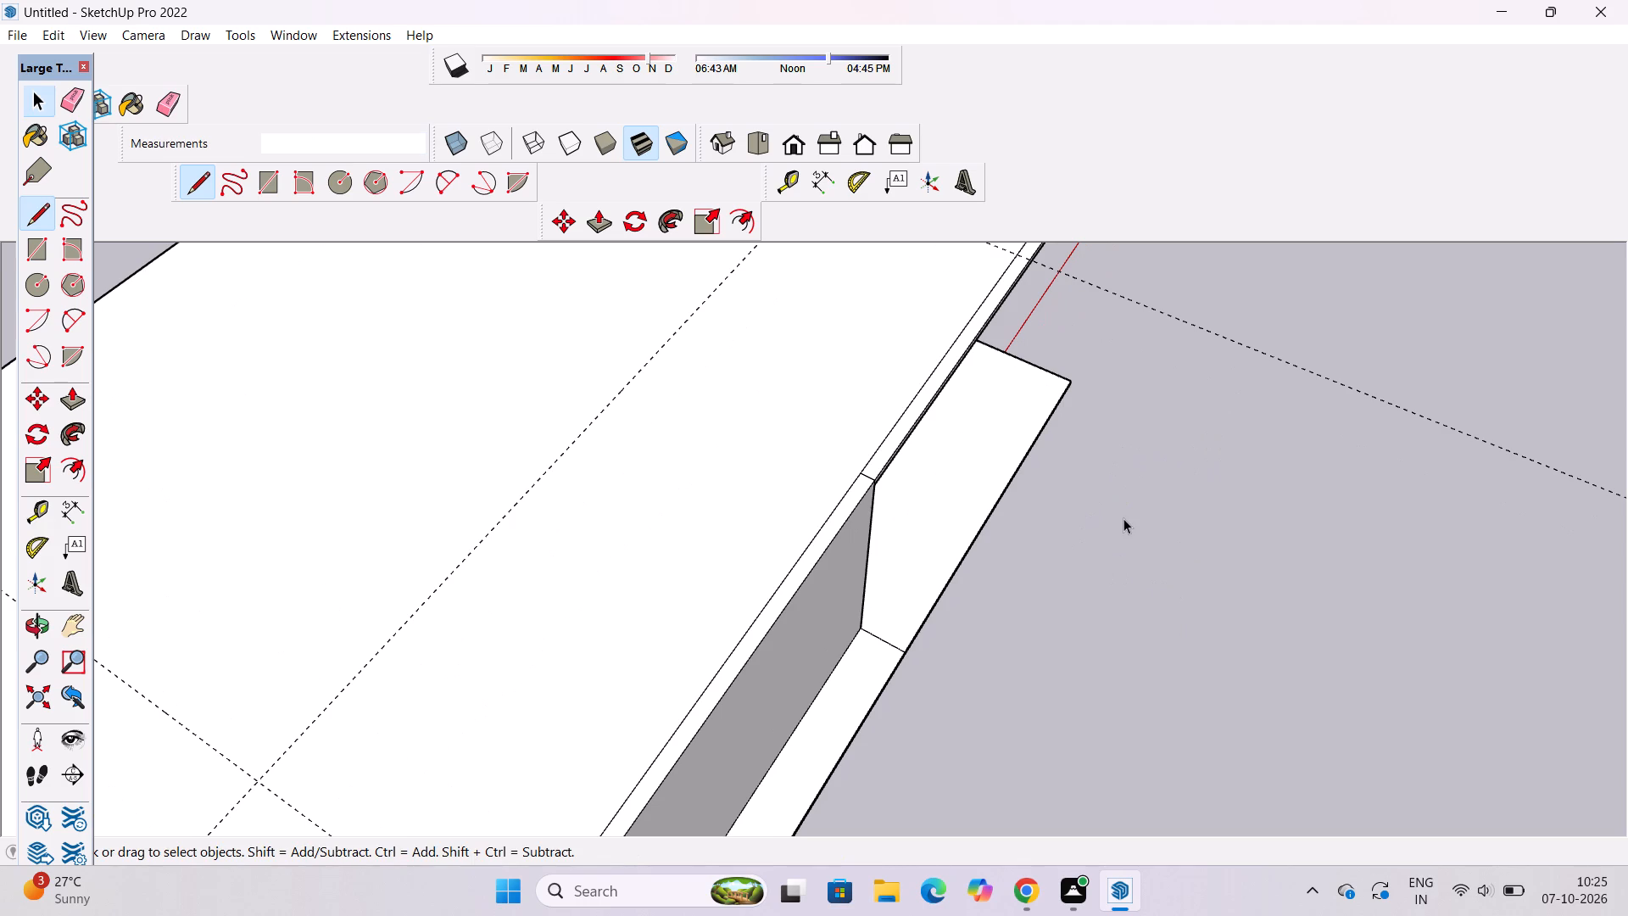
# Draw a 72' line on the roof slab along the guide nearest the origin, from the slab edge opposite the solid wall to the 35' guide.
pyautogui.press('o')
pyautogui.scroll(-3, 1123, 518)
pyautogui.moveTo(1193, 574); pyautogui.dragTo(1075, 557)
pyautogui.keyDown('shift'); pyautogui.moveTo(1074, 555); pyautogui.dragTo(1195, 581); pyautogui.keyUp('shift')
pyautogui.scroll(-4, 1148, 552)
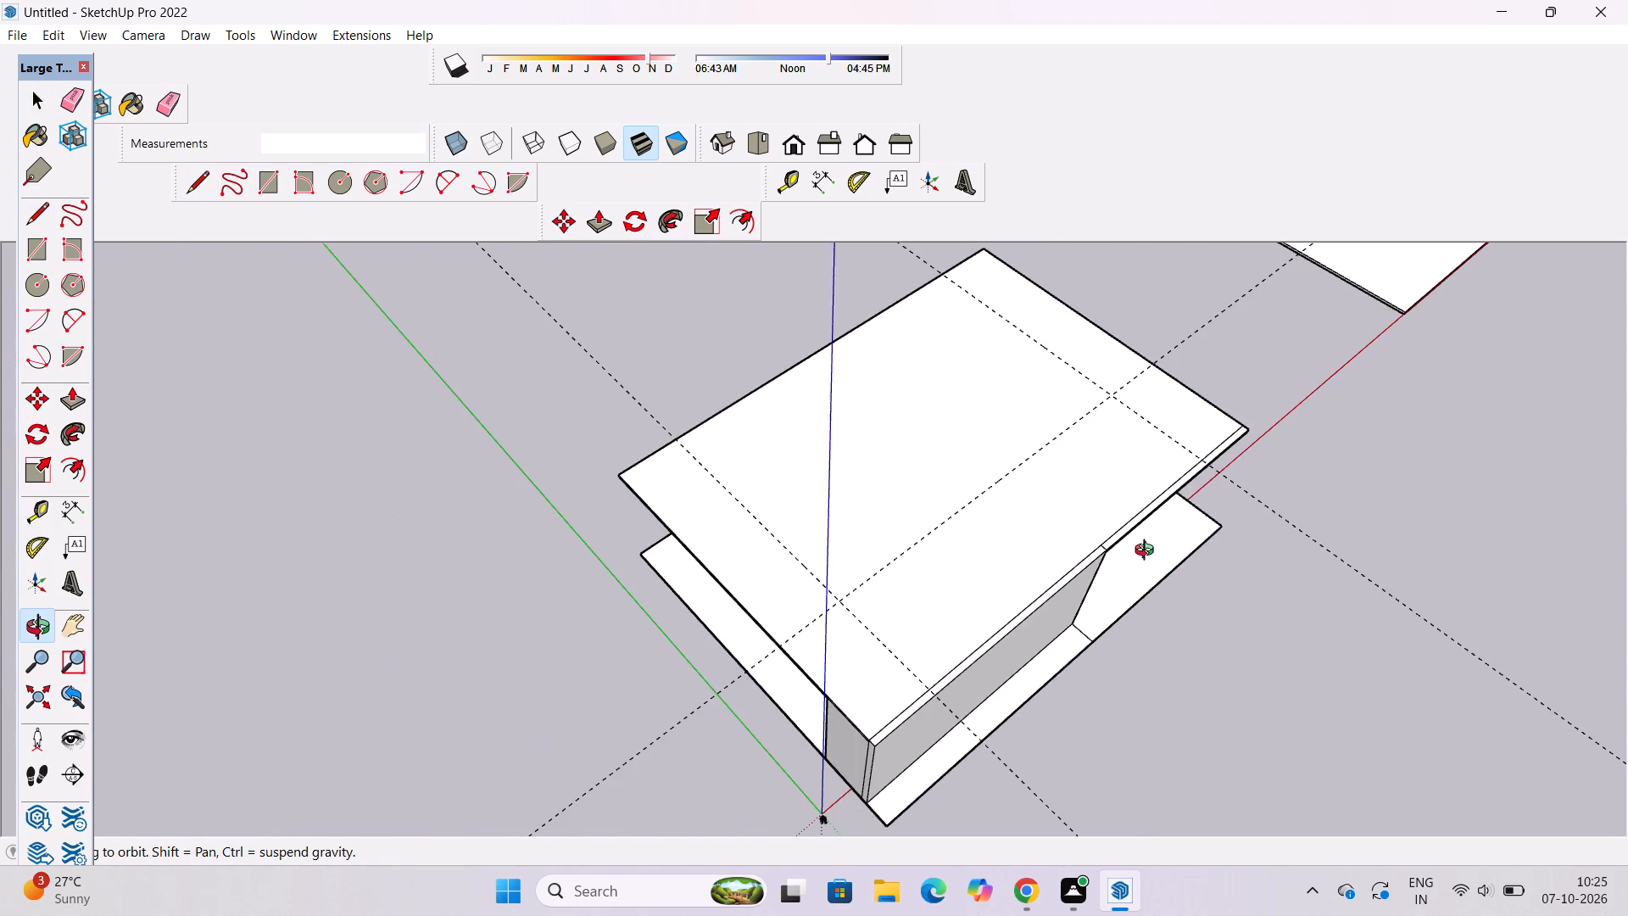
pyautogui.moveTo(1136, 566); pyautogui.dragTo(1213, 606)
pyautogui.moveTo(1120, 599); pyautogui.dragTo(1282, 591)
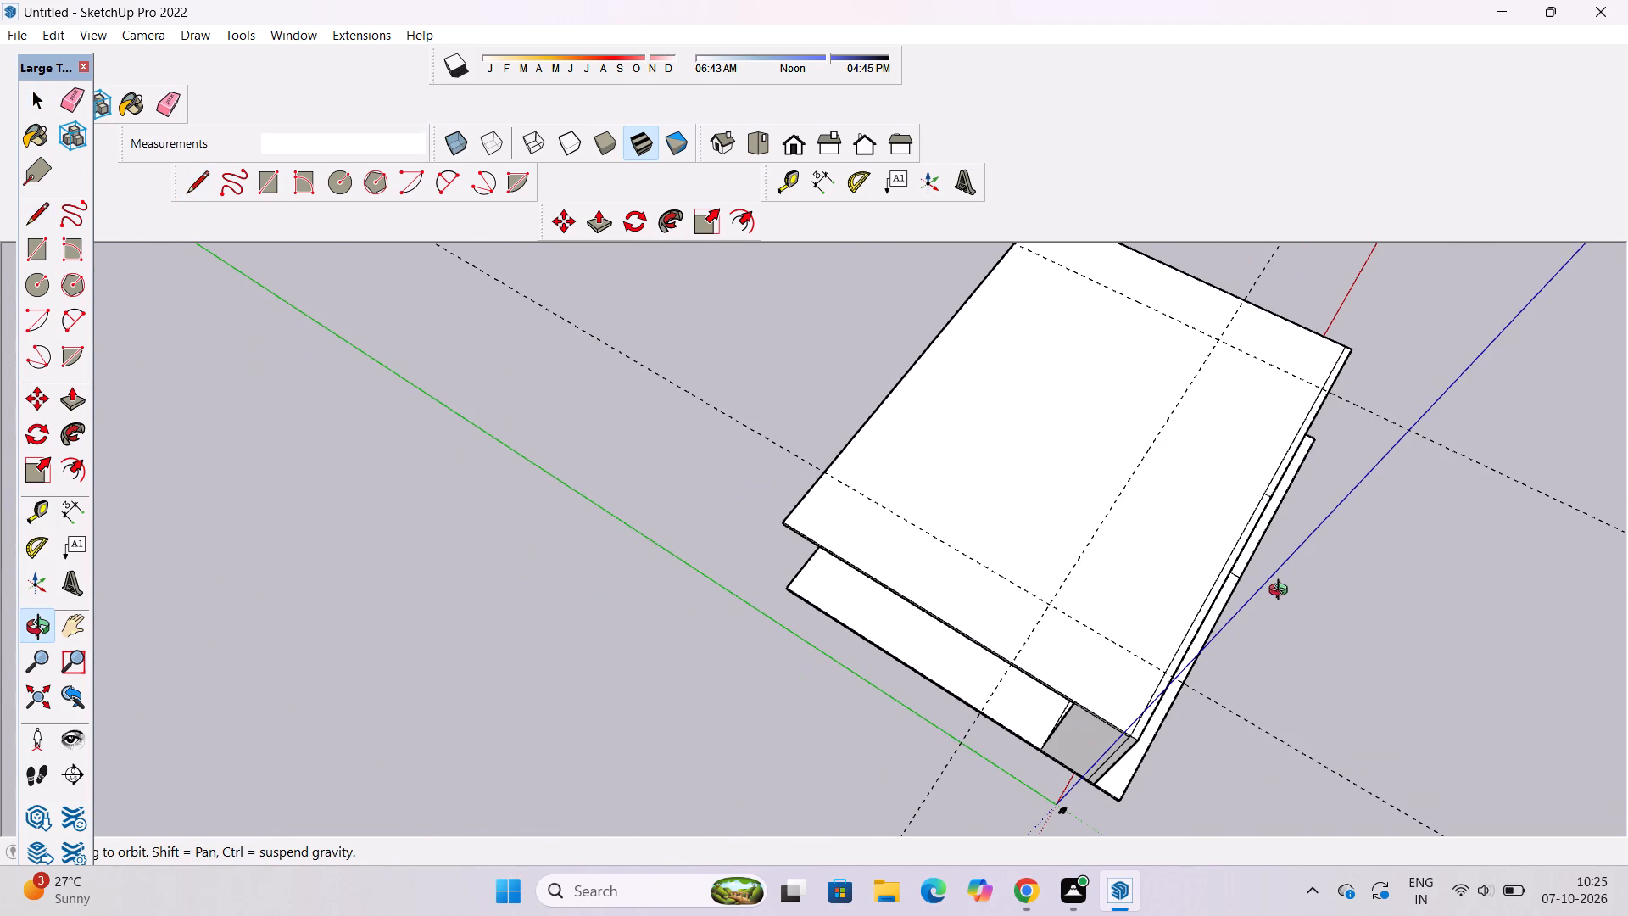
pyautogui.scroll(4, 1063, 500)
pyautogui.keyDown('shift'); pyautogui.moveTo(1040, 500); pyautogui.dragTo(871, 486); pyautogui.keyUp('shift')
pyautogui.moveTo(871, 486); pyautogui.dragTo(901, 504)
pyautogui.scroll(-1, 911, 504)
pyautogui.keyDown('shift'); pyautogui.click(887, 540); pyautogui.keyUp('shift')
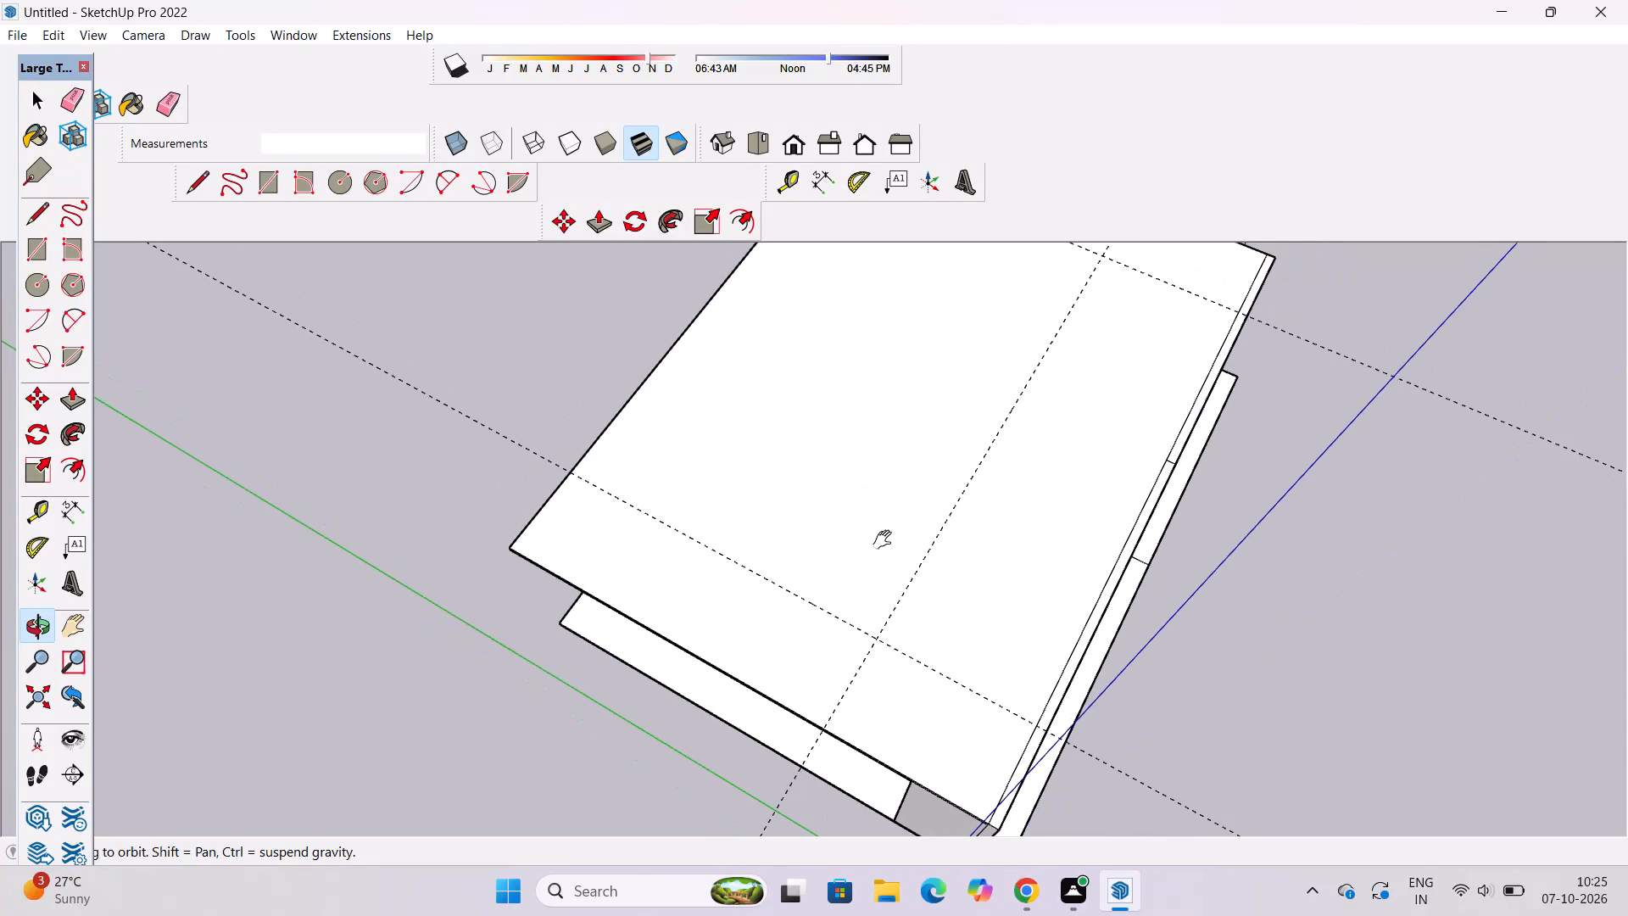
pyautogui.press('l')
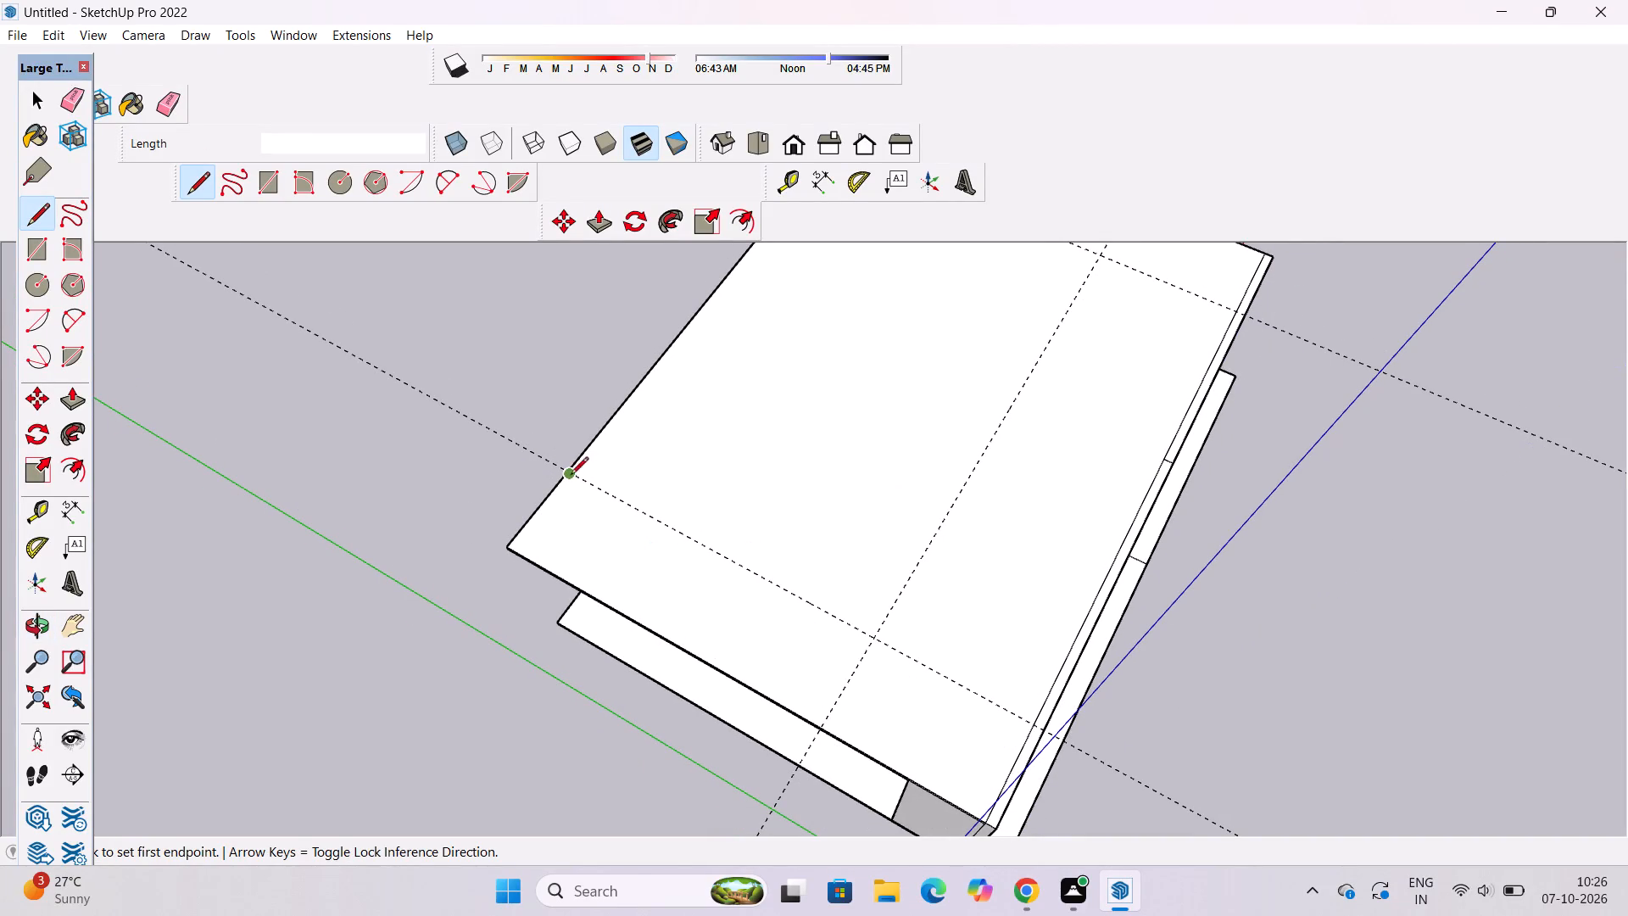
pyautogui.scroll(10, 564, 479)
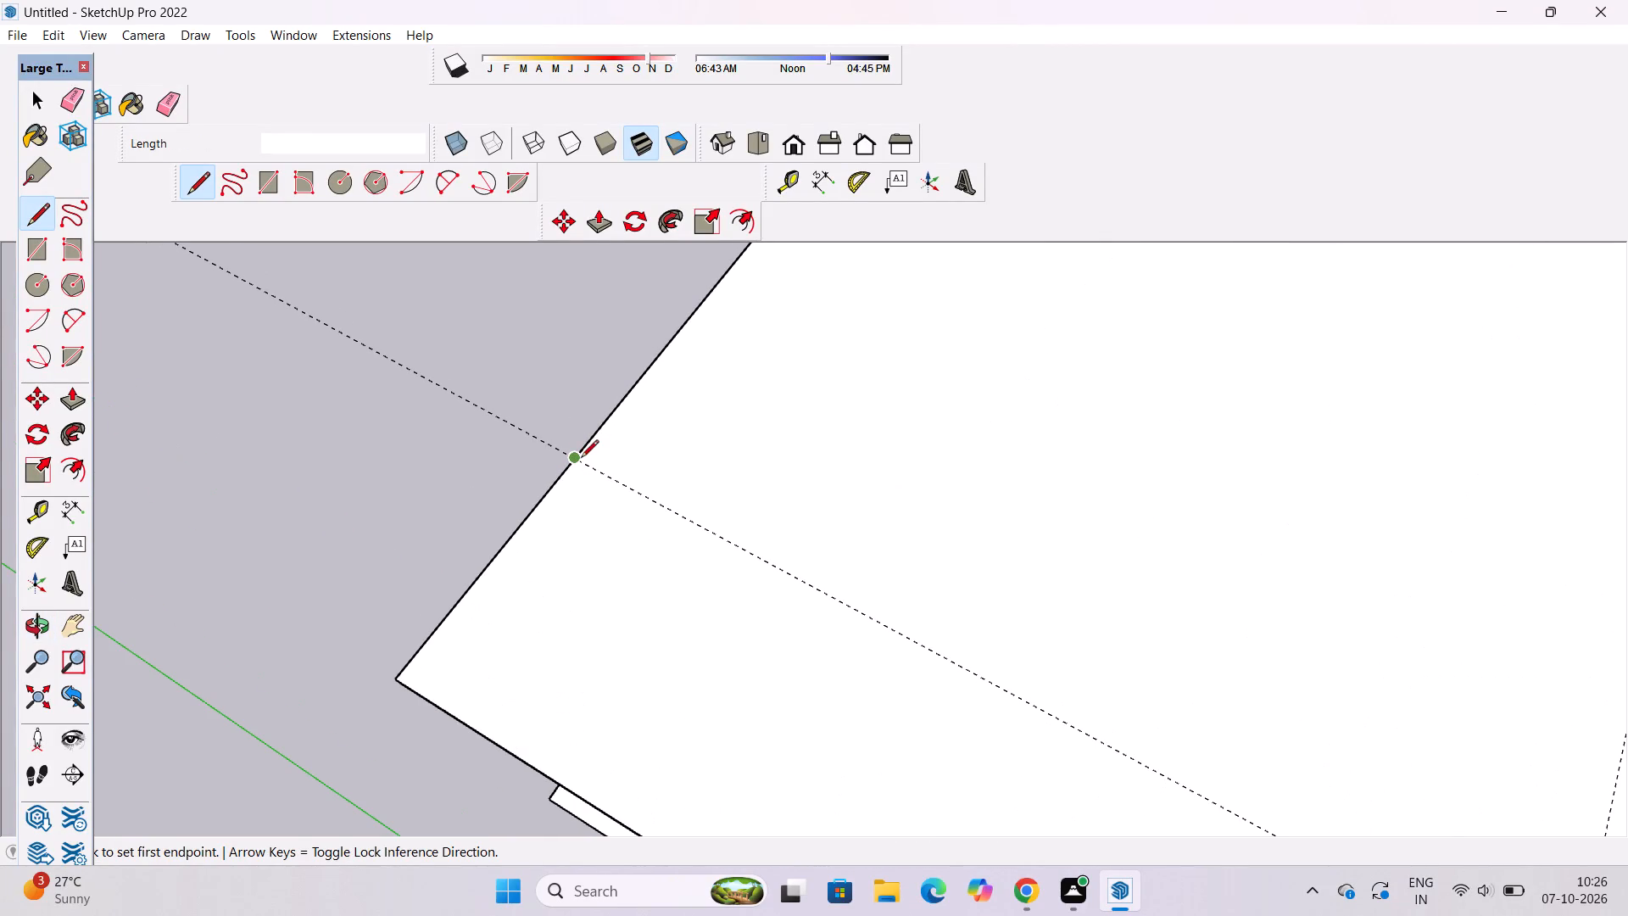
pyautogui.click(572, 460)
pyautogui.scroll(-7, 572, 460)
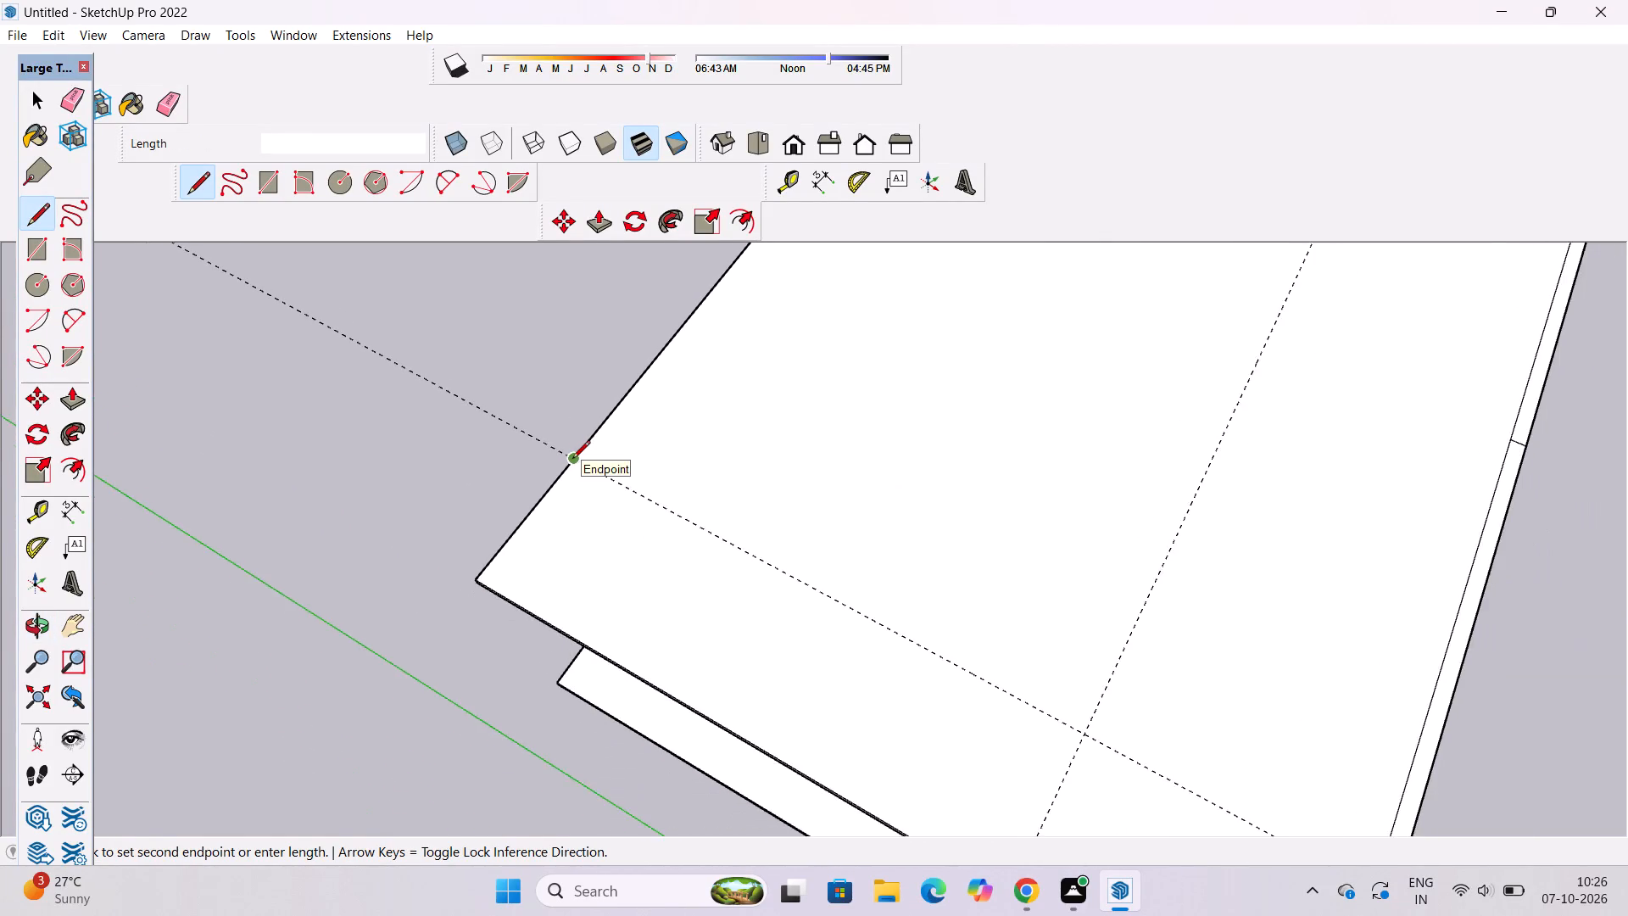
pyautogui.scroll(-4, 572, 460)
pyautogui.scroll(3, 791, 570)
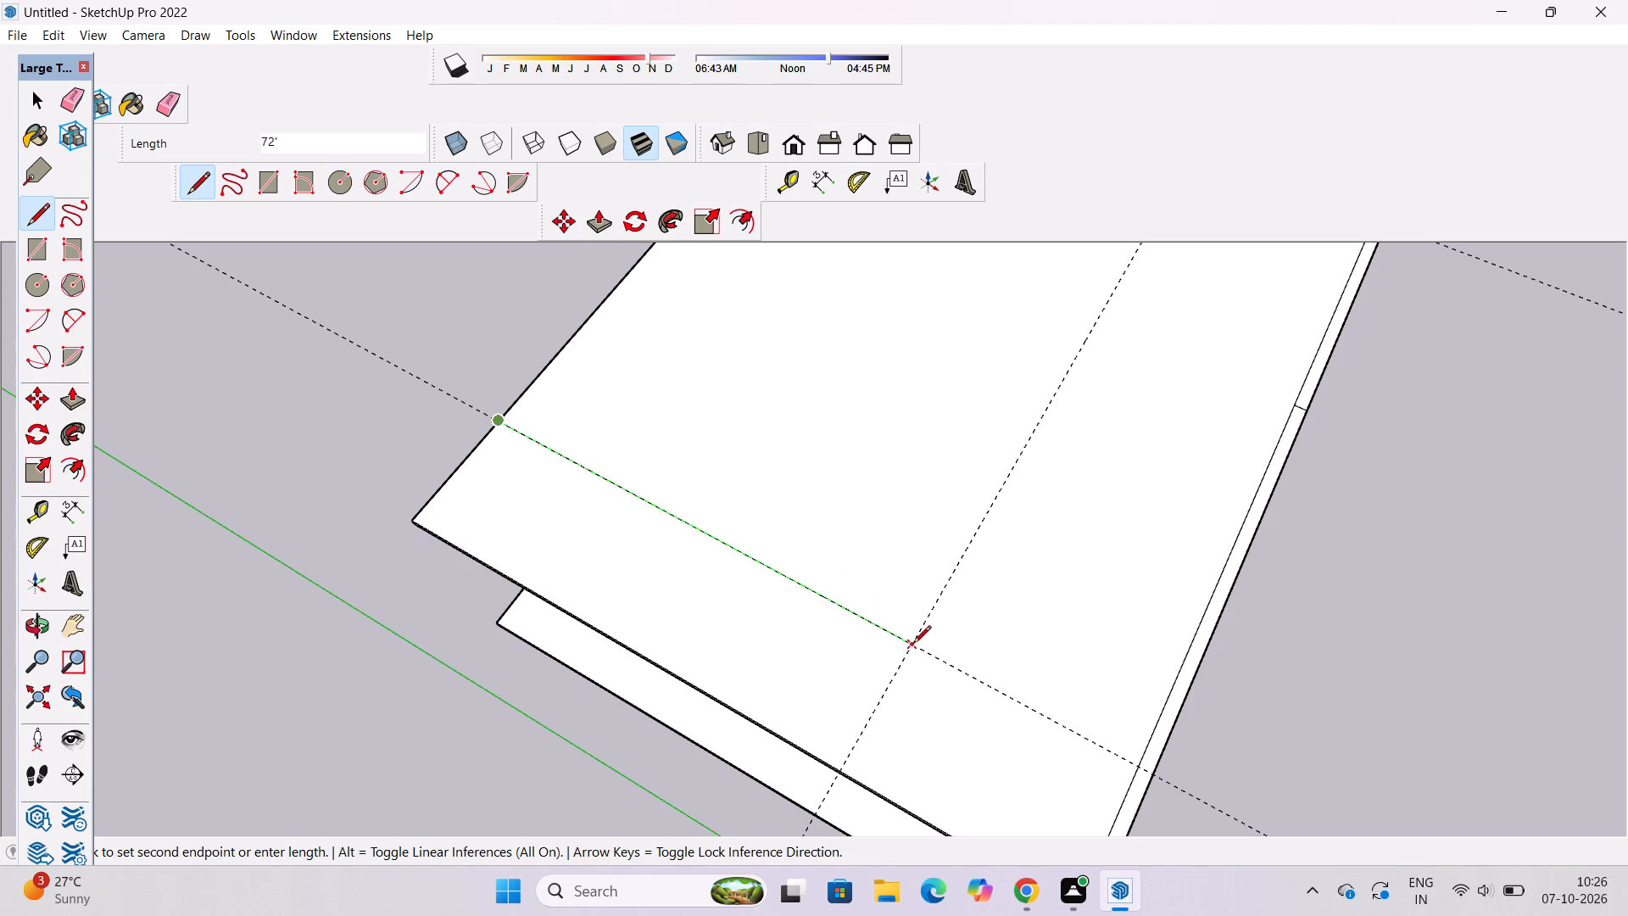
pyautogui.click(913, 645)
# Continue the roof outline 110' along the 35' guide and 72' back along the far guide to the slab edge.
pyautogui.scroll(-8, 762, 600)
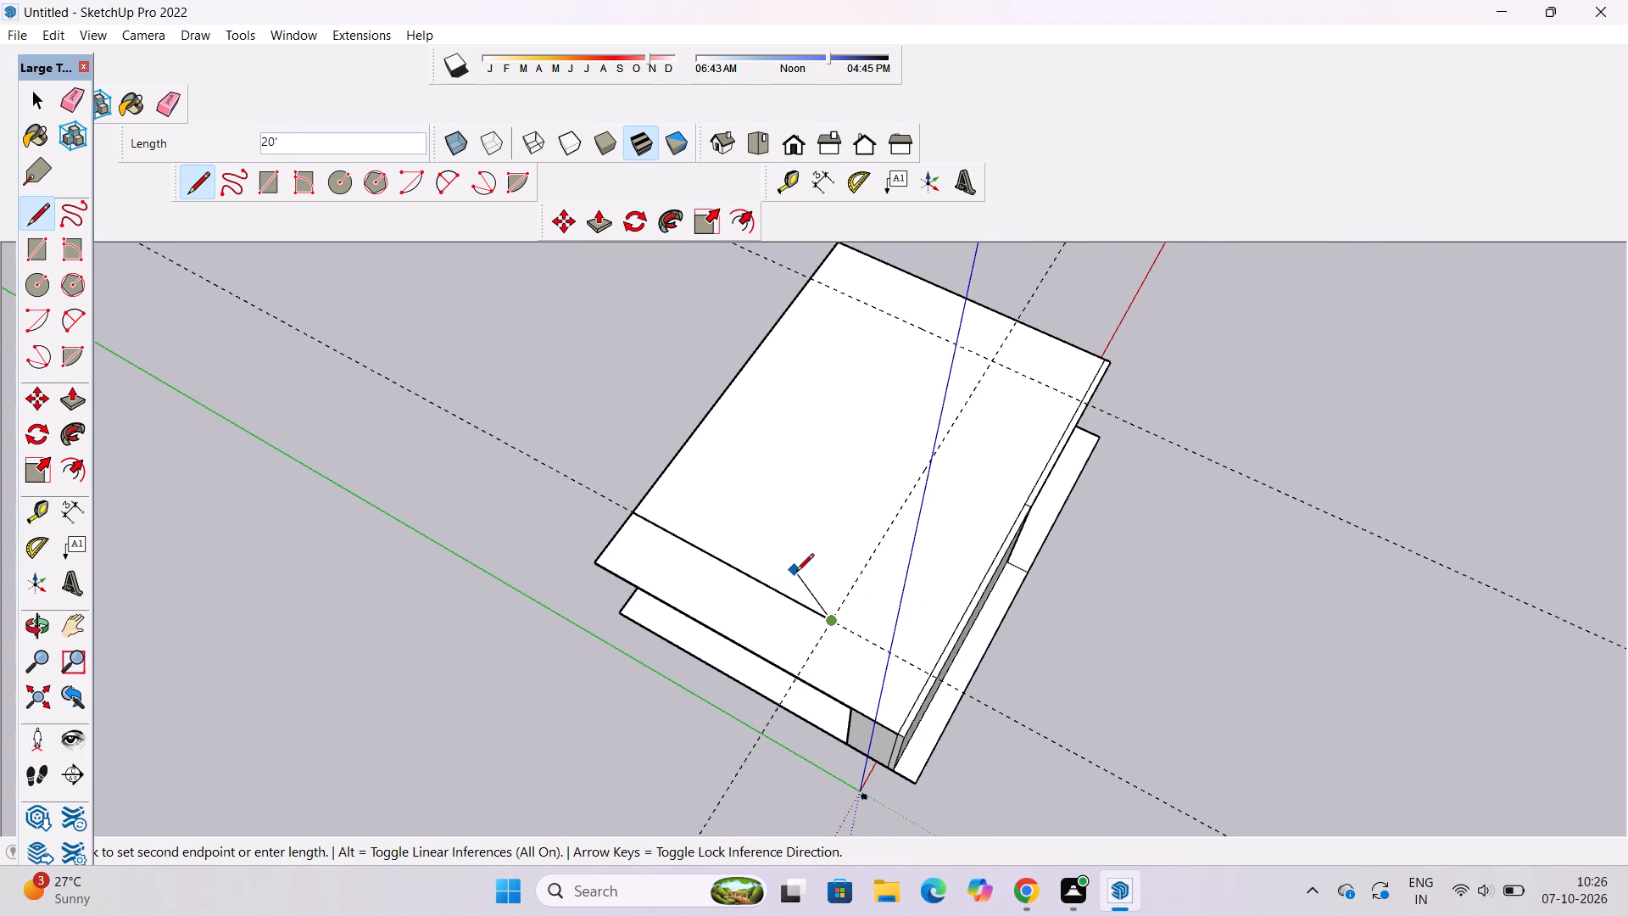
pyautogui.scroll(1, 796, 572)
pyautogui.scroll(-3, 796, 572)
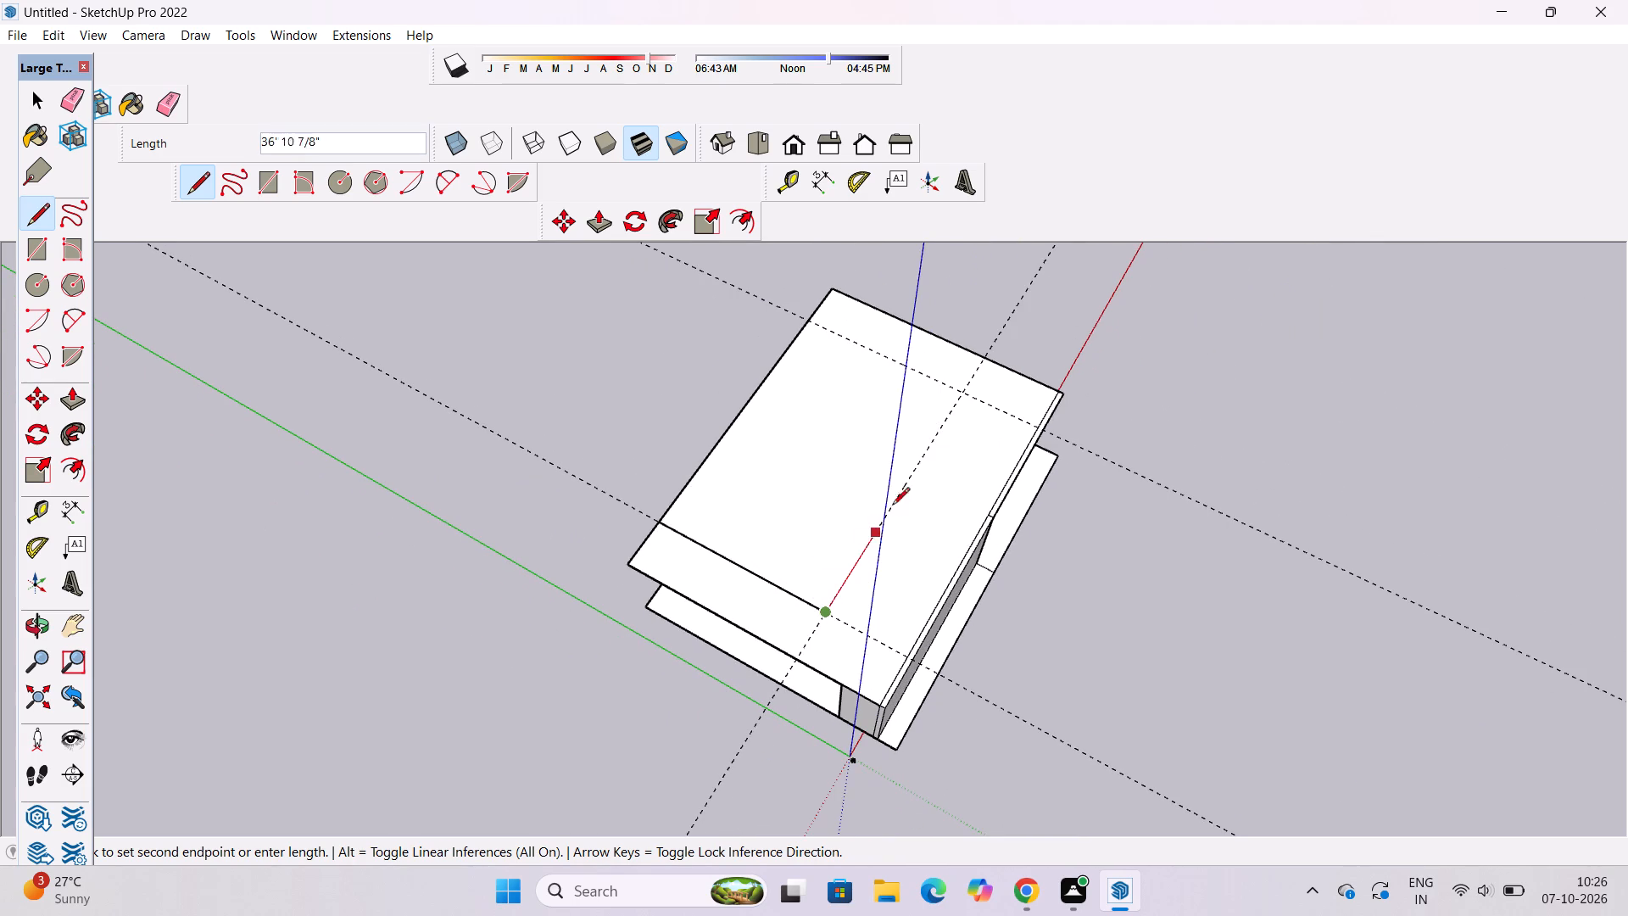
pyautogui.scroll(2, 967, 395)
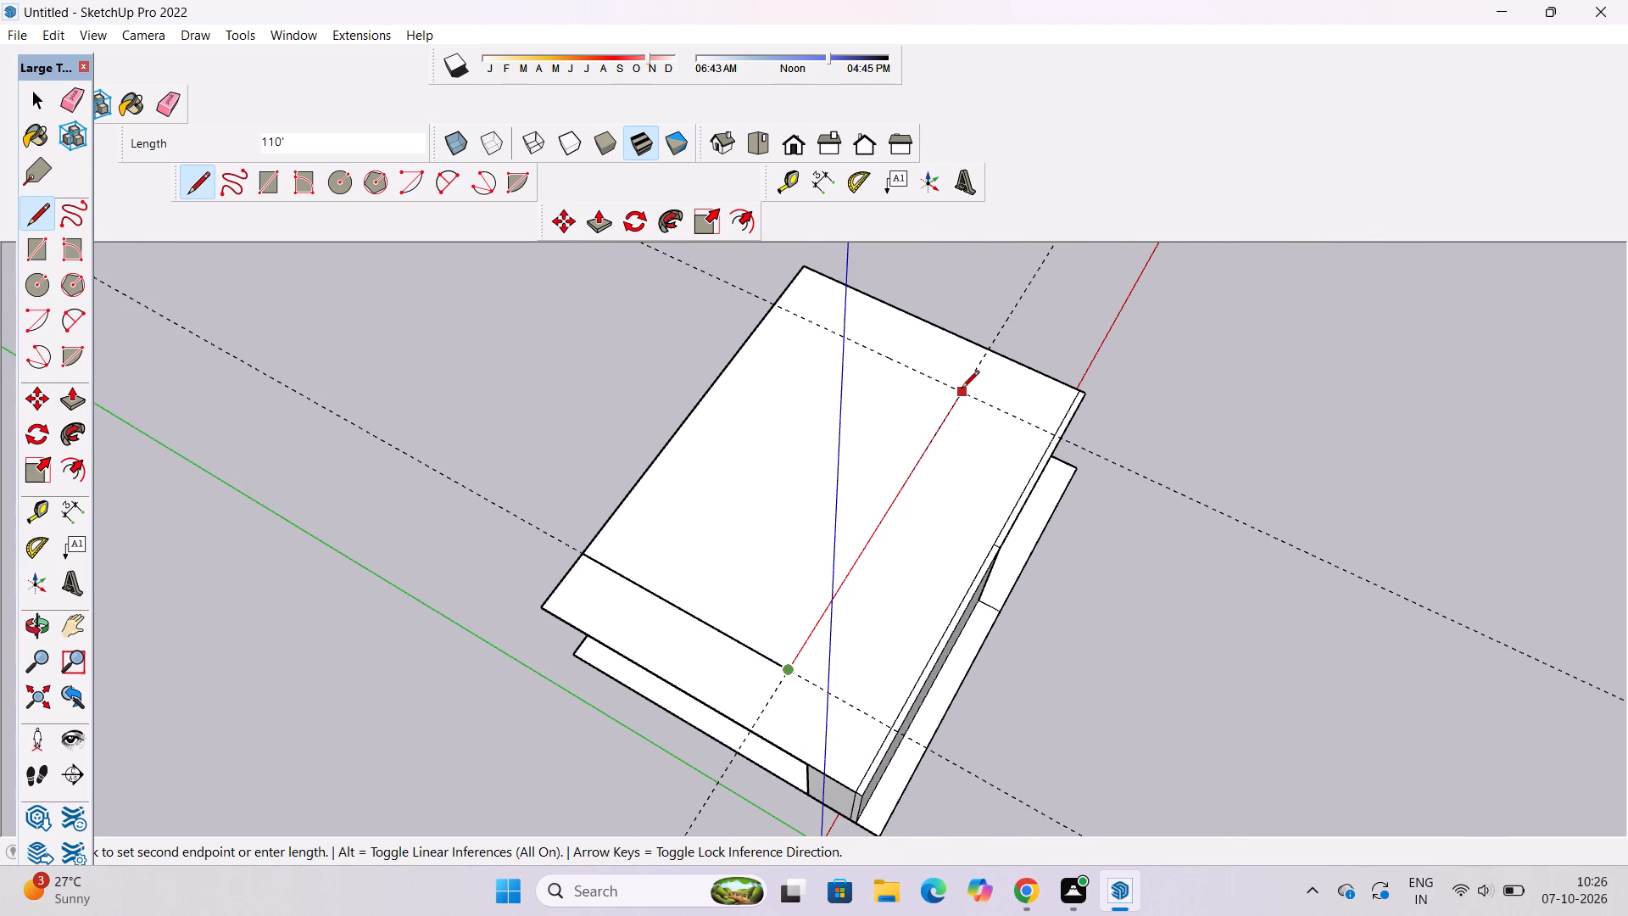
pyautogui.click(959, 397)
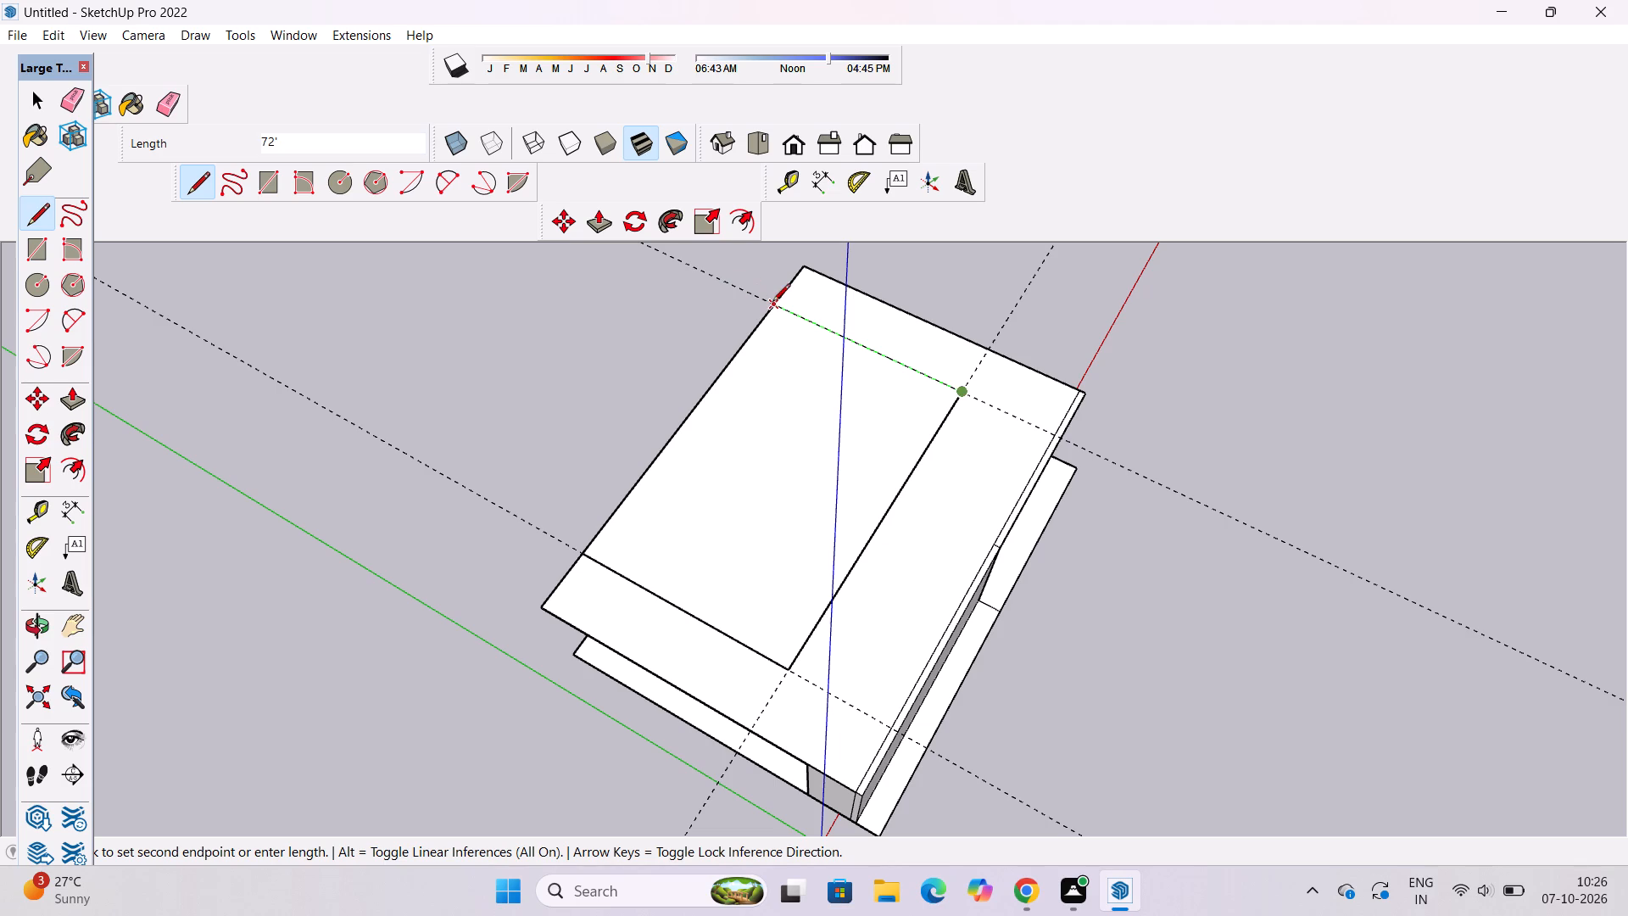
pyautogui.click(772, 303)
pyautogui.press('space')
# Erase the two roof guides parallel to the green axis.
pyautogui.press('e')
pyautogui.moveTo(505, 431); pyautogui.dragTo(503, 468)
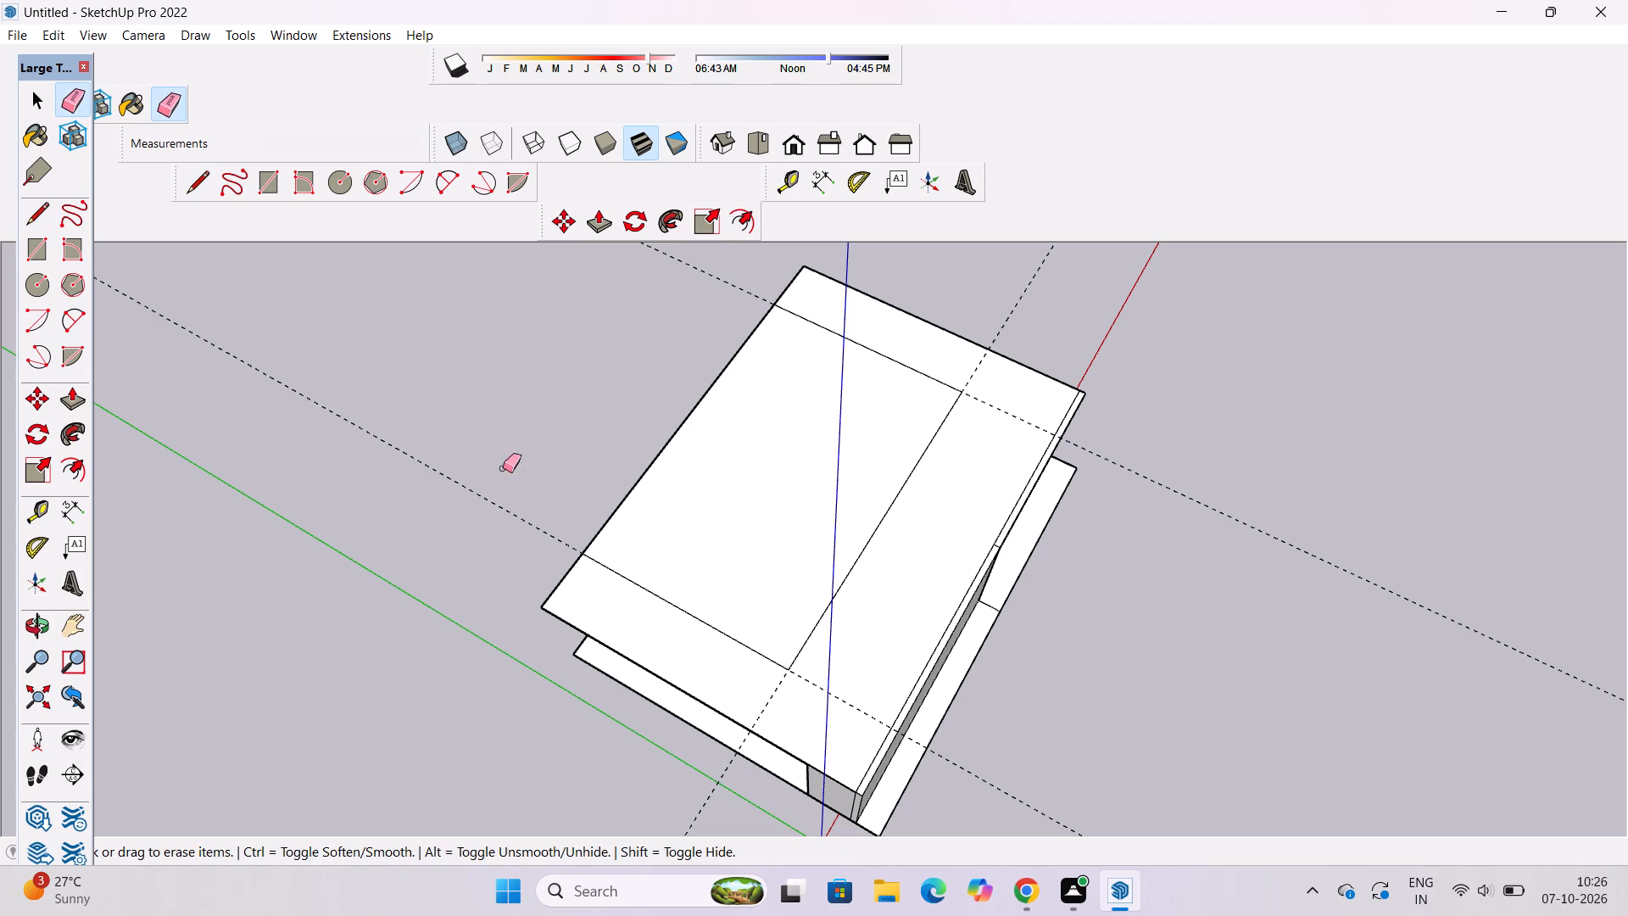
pyautogui.moveTo(503, 468); pyautogui.dragTo(498, 510)
pyautogui.click(717, 270)
pyautogui.click(717, 275)
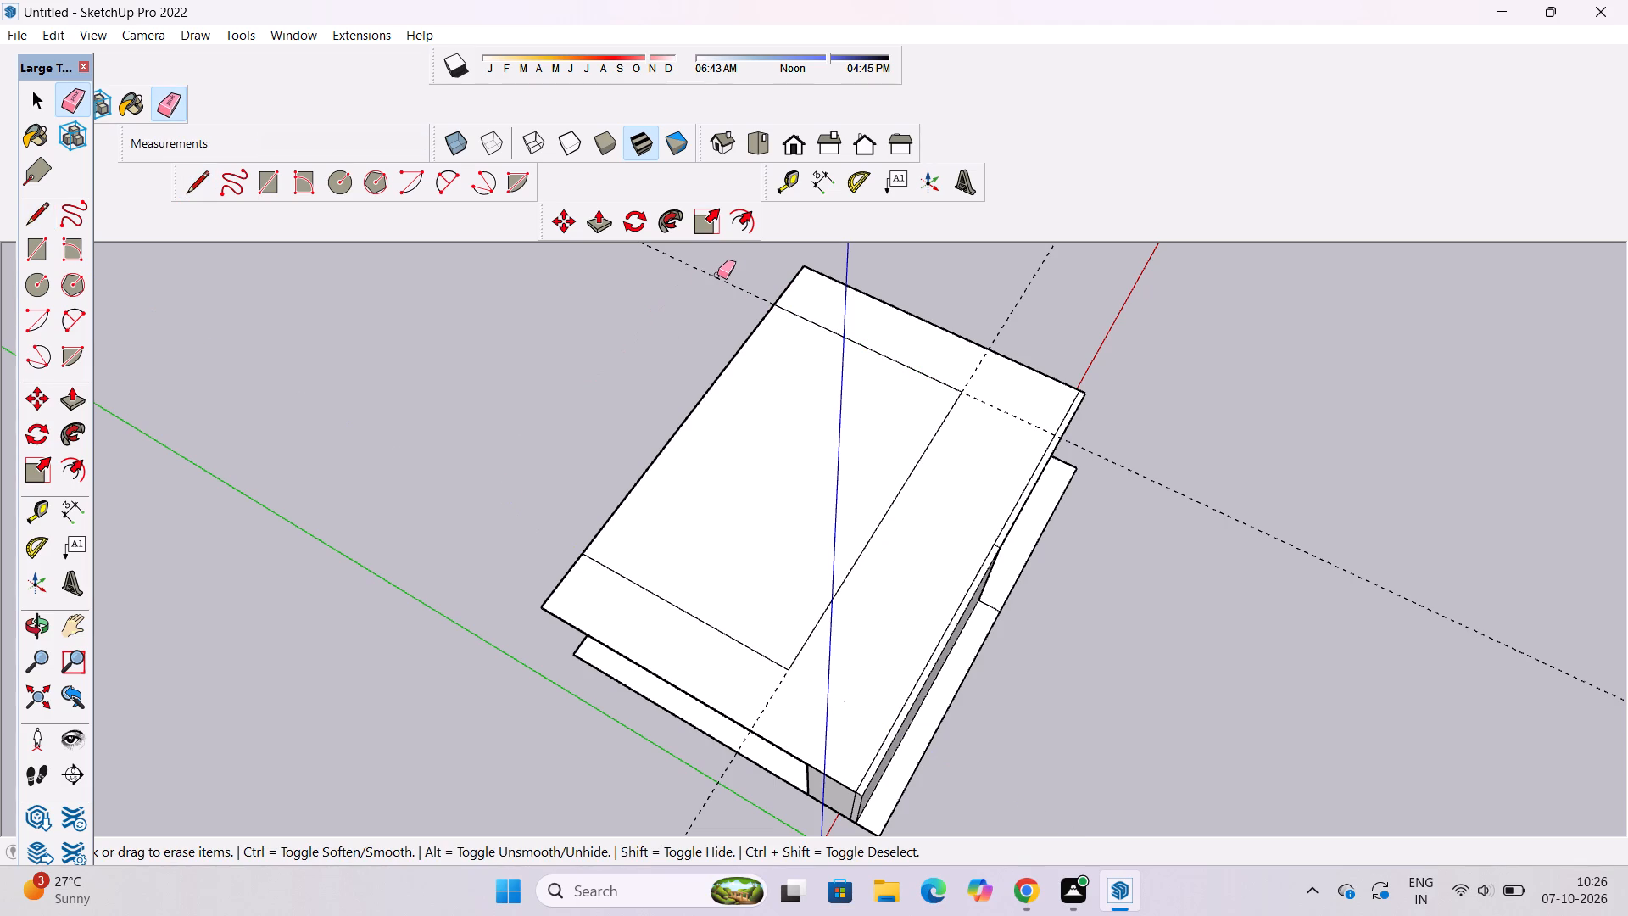
# Examine the roof slab with its inset outline, the overhang and the solid-wall side from several angles.
pyautogui.press('o')
pyautogui.scroll(-4, 730, 329)
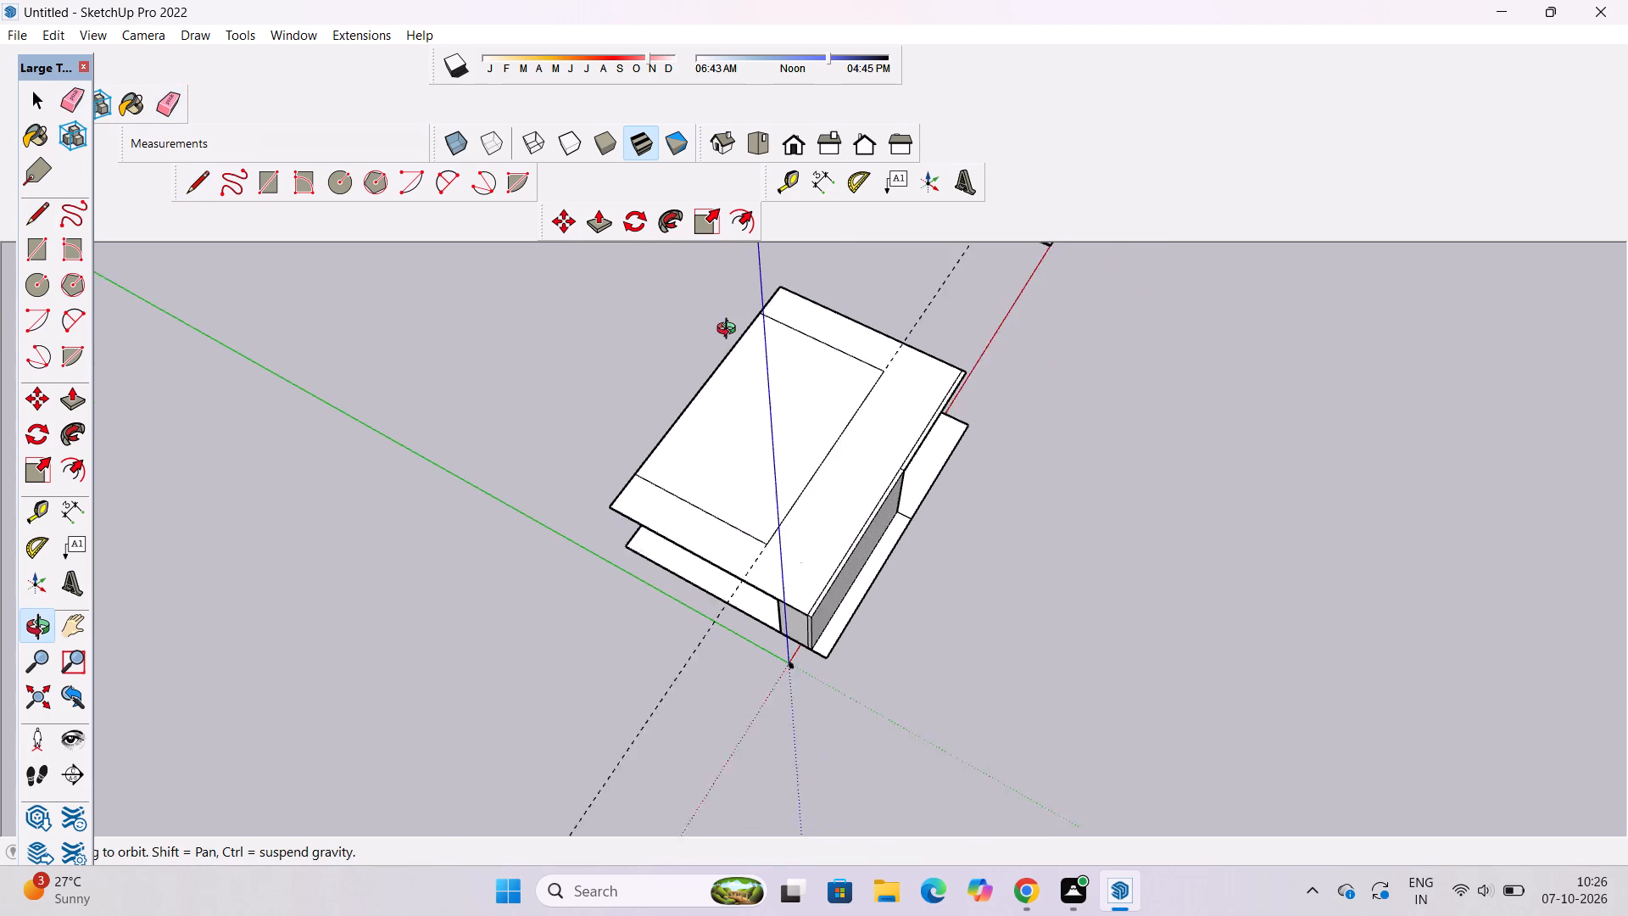
pyautogui.scroll(-1, 730, 331)
pyautogui.moveTo(825, 409); pyautogui.dragTo(807, 360)
pyautogui.moveTo(811, 373); pyautogui.dragTo(829, 422)
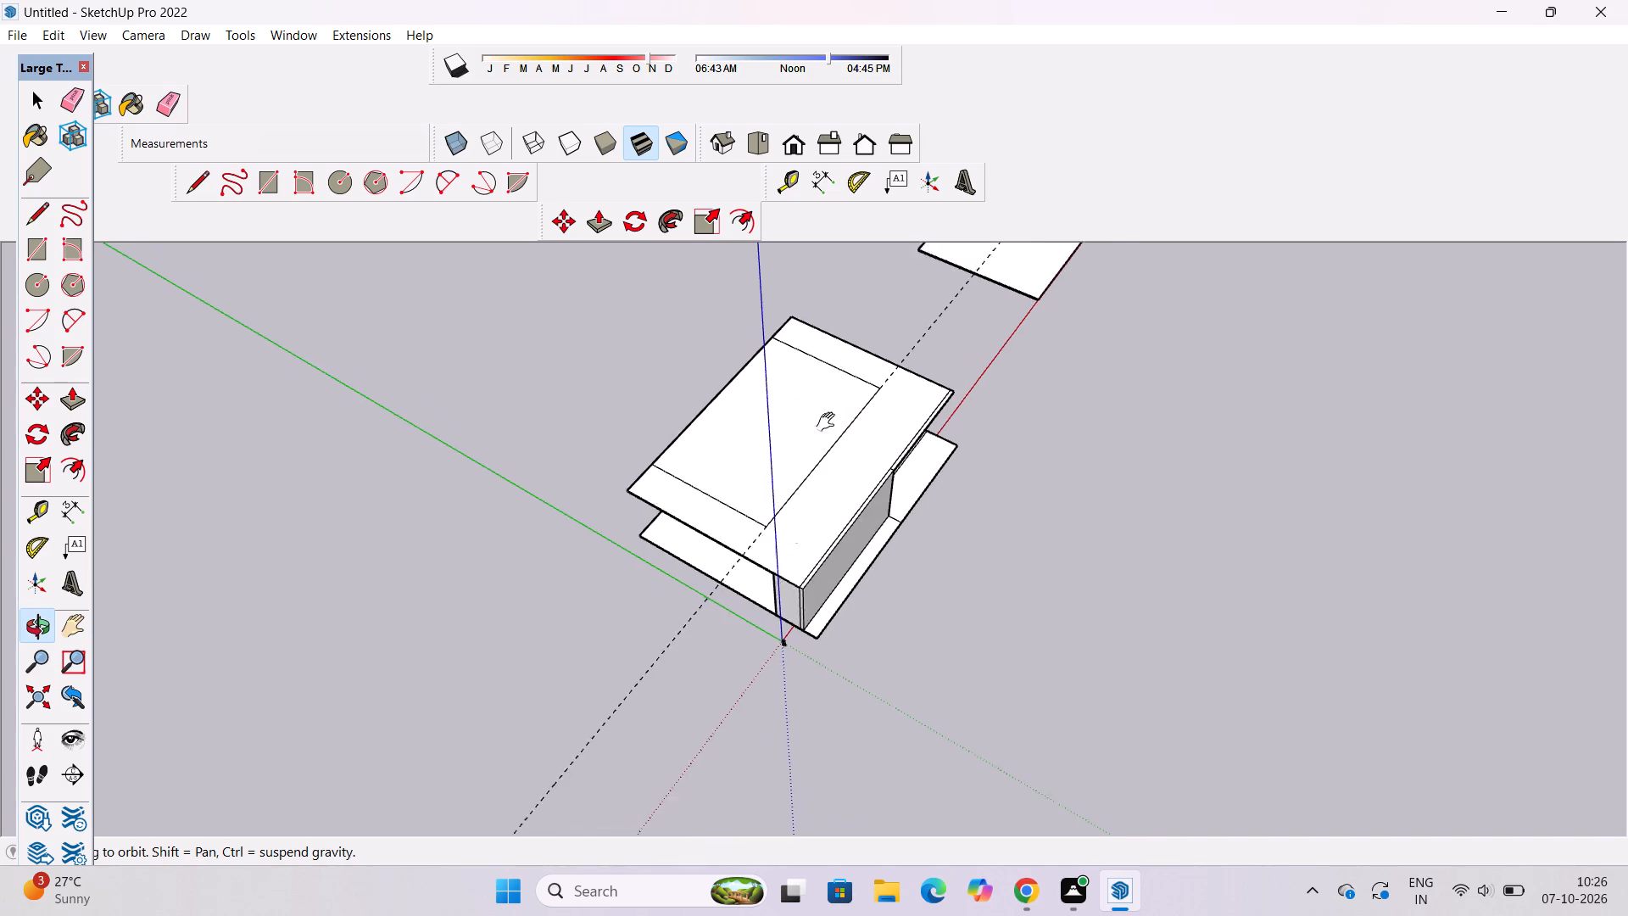
pyautogui.moveTo(829, 422); pyautogui.dragTo(831, 428)
pyautogui.moveTo(831, 428); pyautogui.dragTo(807, 399)
pyautogui.scroll(1, 805, 390)
pyautogui.keyDown('shift'); pyautogui.moveTo(805, 390); pyautogui.dragTo(808, 399); pyautogui.keyUp('shift')
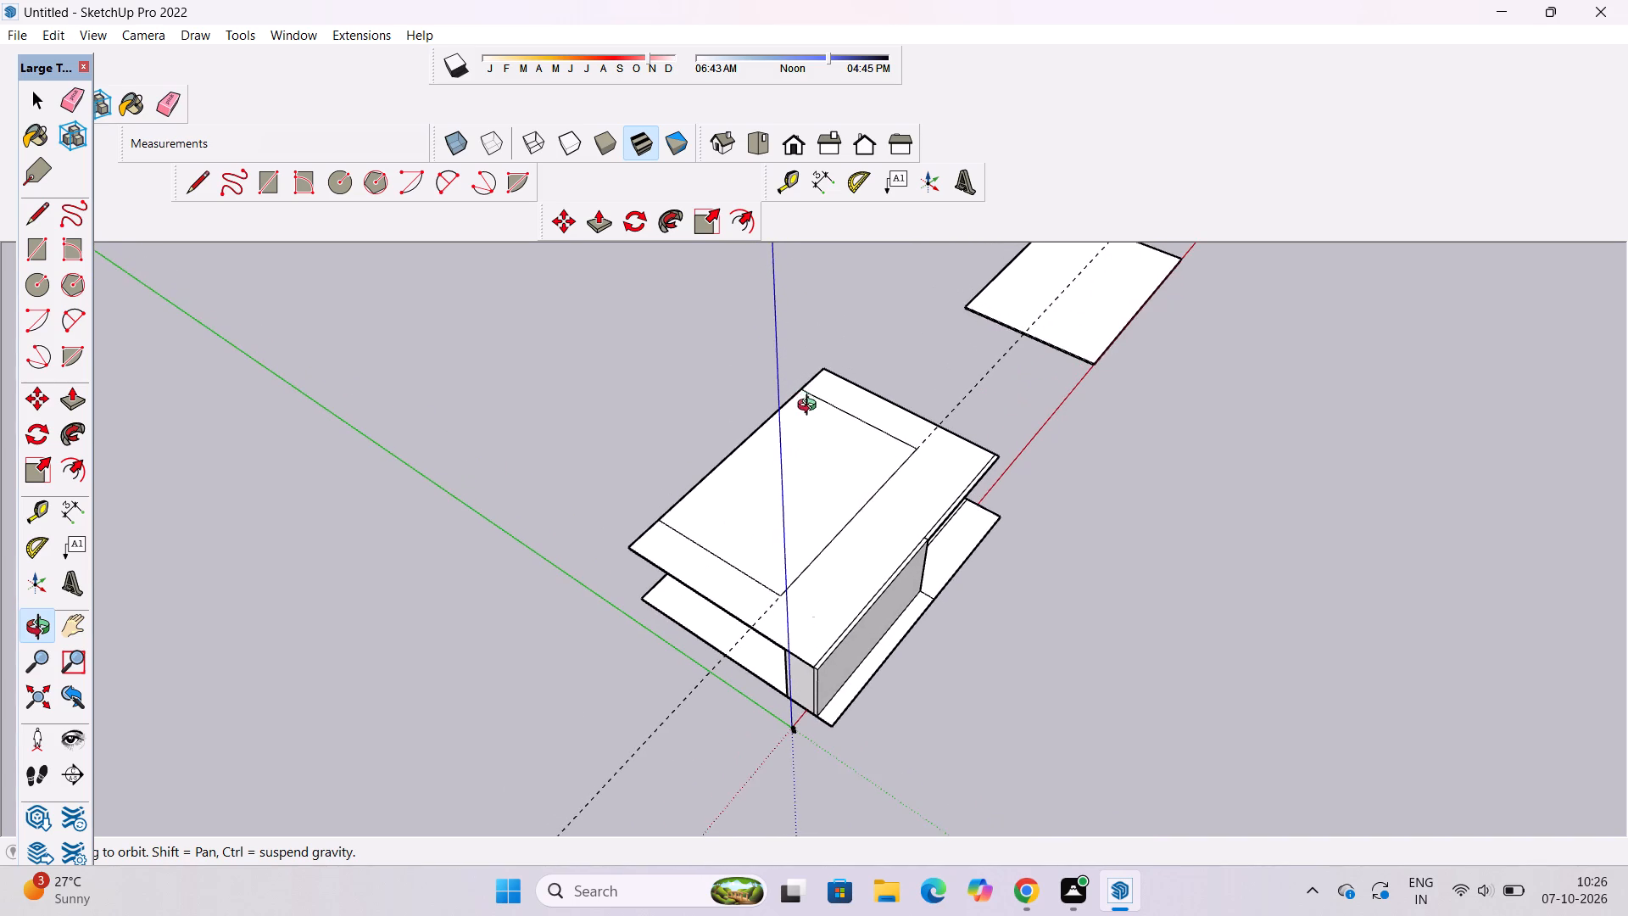
pyautogui.moveTo(808, 407); pyautogui.dragTo(798, 394)
pyautogui.scroll(6, 800, 419)
pyautogui.scroll(-7, 800, 419)
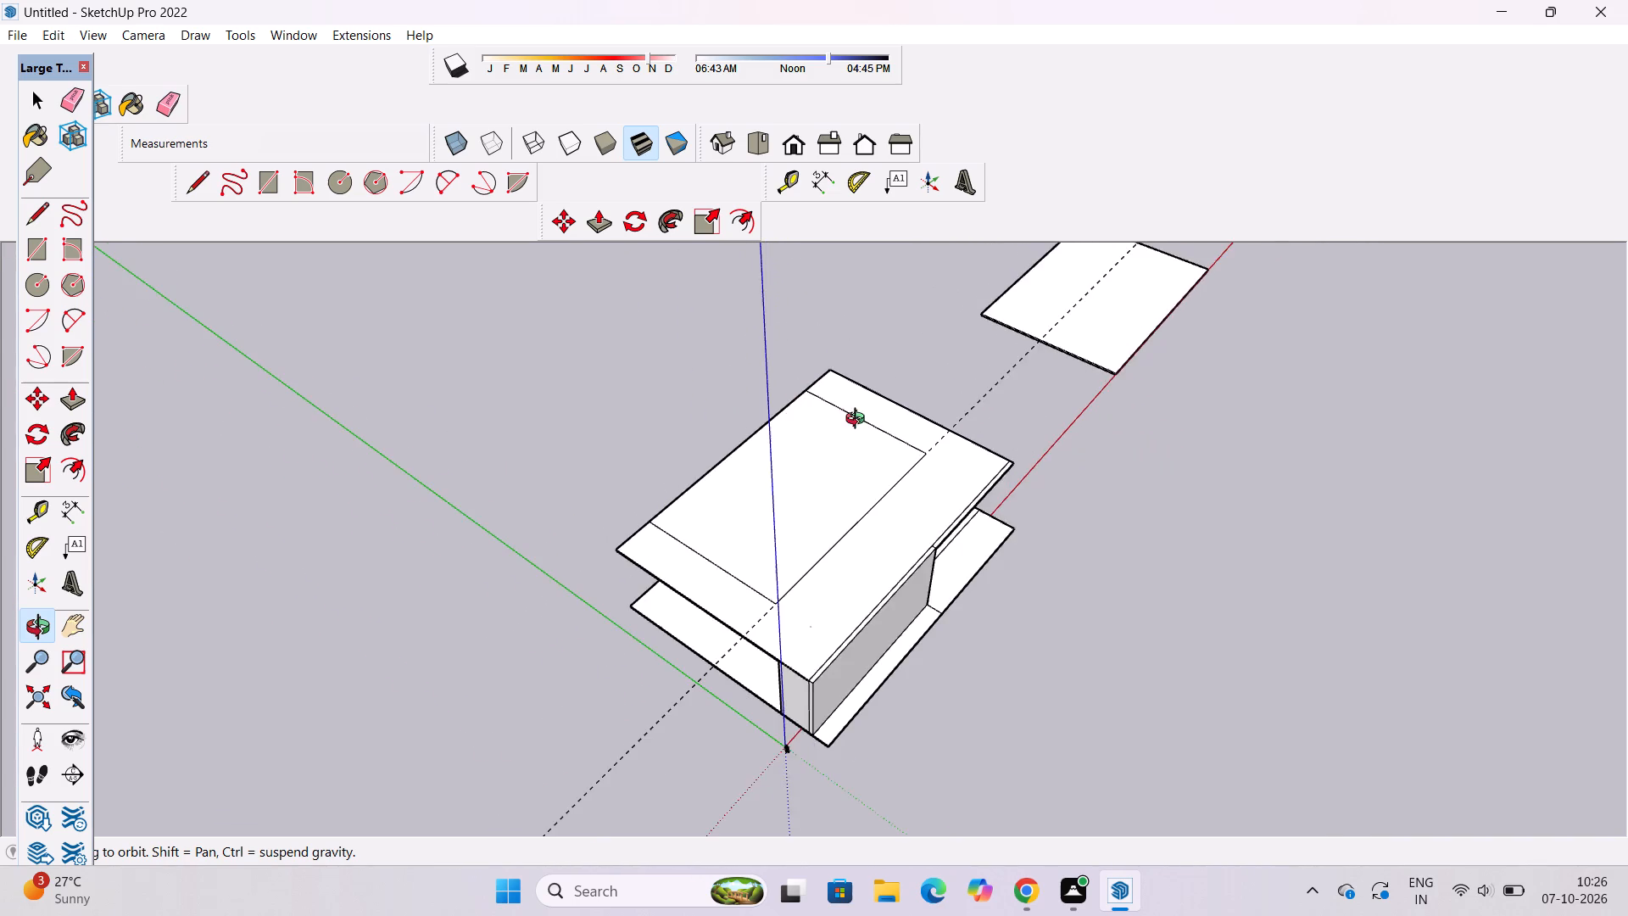
pyautogui.moveTo(861, 421); pyautogui.dragTo(884, 457)
pyautogui.moveTo(890, 463); pyautogui.dragTo(865, 463)
pyautogui.keyDown('shift'); pyautogui.moveTo(856, 461); pyautogui.dragTo(841, 446); pyautogui.keyUp('shift')
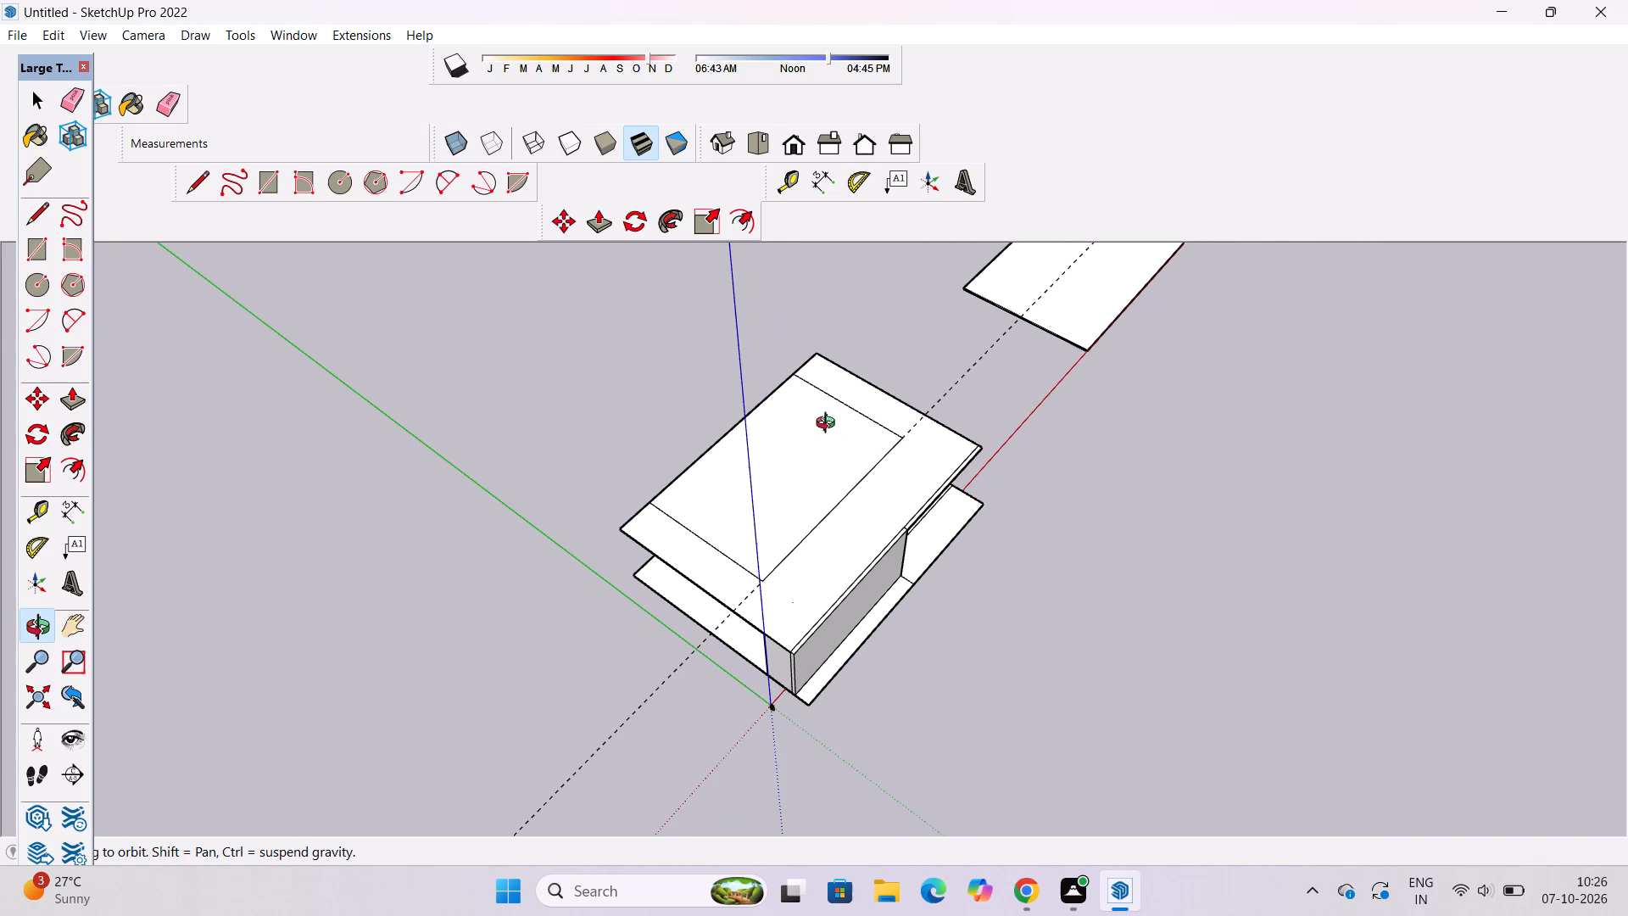
pyautogui.scroll(-3, 814, 419)
pyautogui.moveTo(822, 418); pyautogui.dragTo(780, 440)
pyautogui.scroll(4, 811, 433)
pyautogui.keyDown('shift'); pyautogui.moveTo(820, 445); pyautogui.dragTo(837, 490); pyautogui.keyUp('shift')
pyautogui.moveTo(841, 506); pyautogui.dragTo(739, 517)
pyautogui.moveTo(779, 578); pyautogui.dragTo(730, 492)
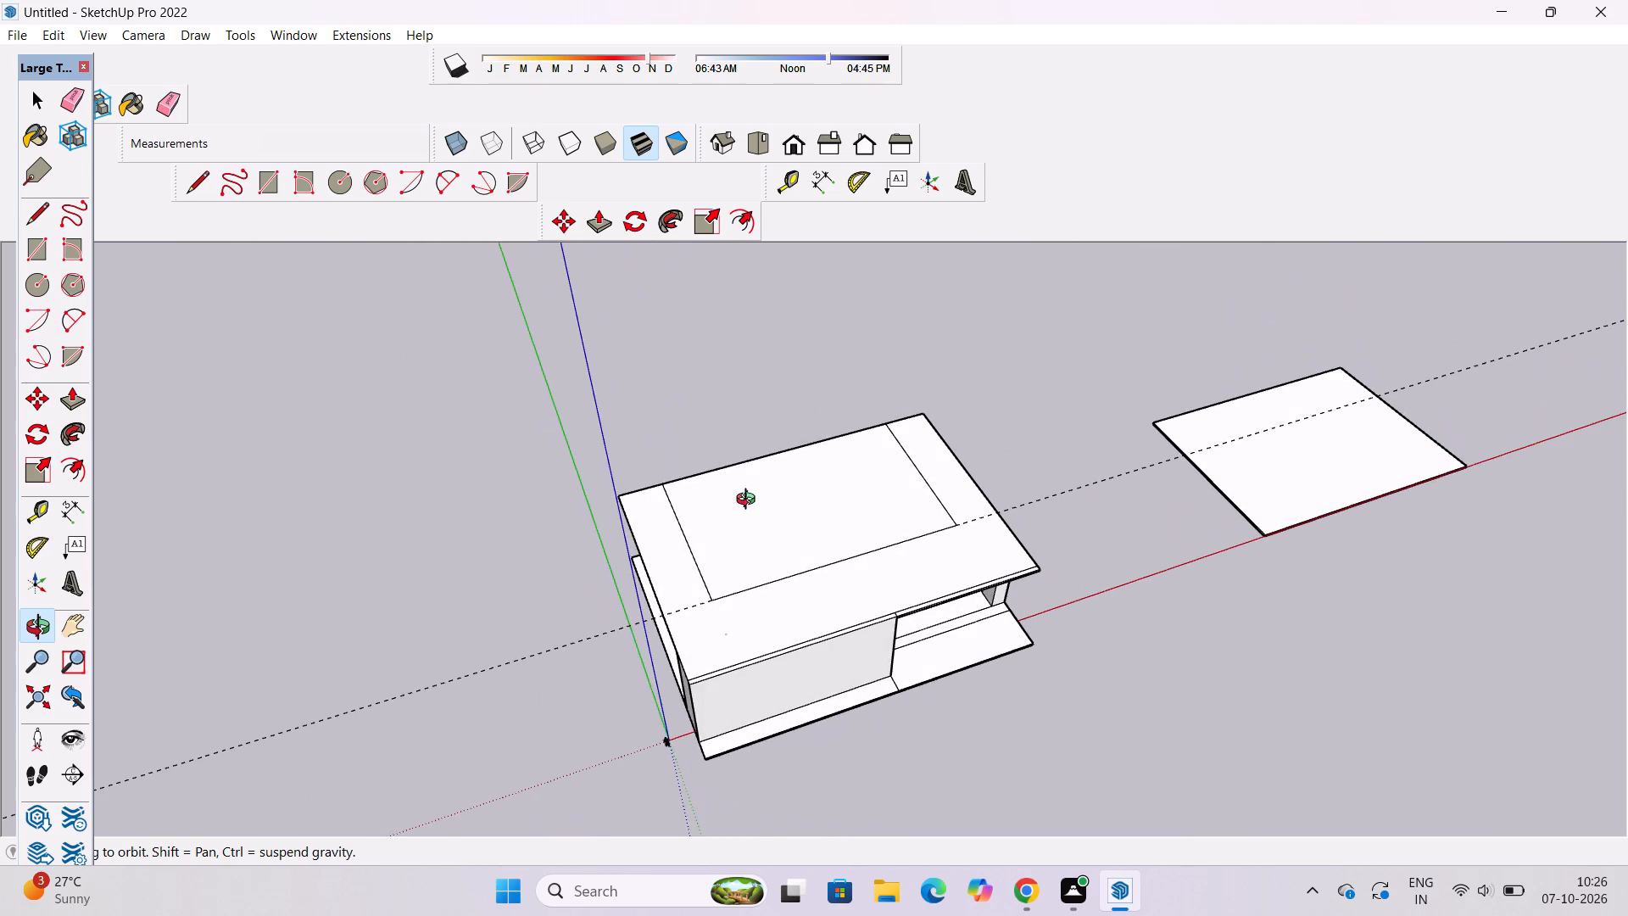
pyautogui.moveTo(767, 528); pyautogui.dragTo(853, 643)
pyautogui.scroll(6, 800, 587)
pyautogui.scroll(-6, 794, 600)
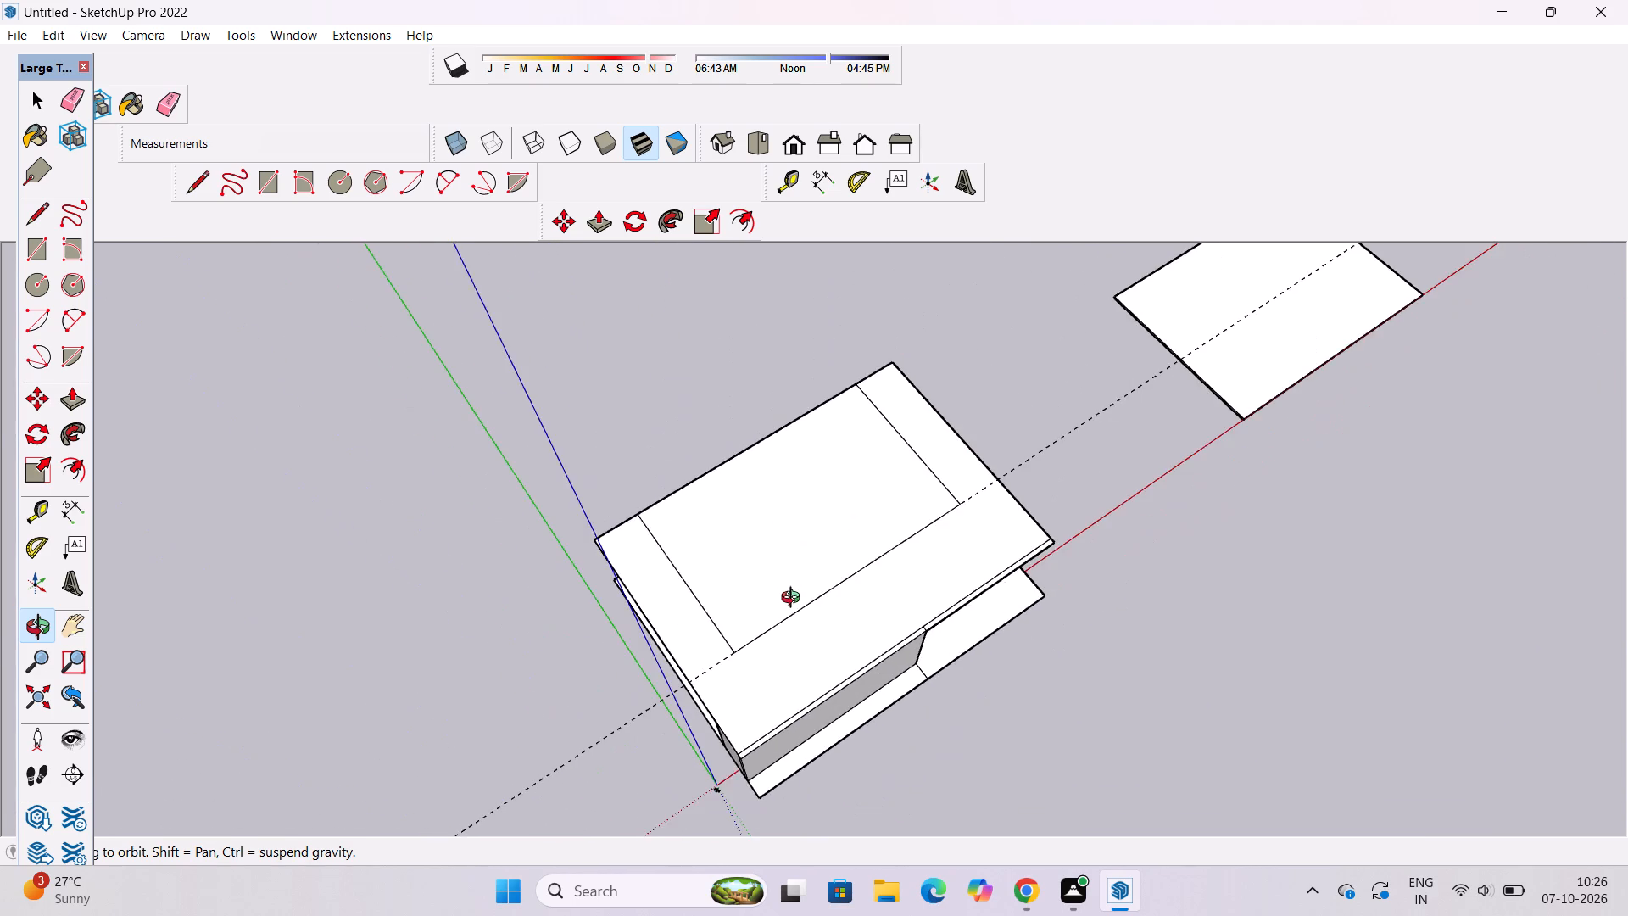
pyautogui.moveTo(853, 618); pyautogui.dragTo(799, 526)
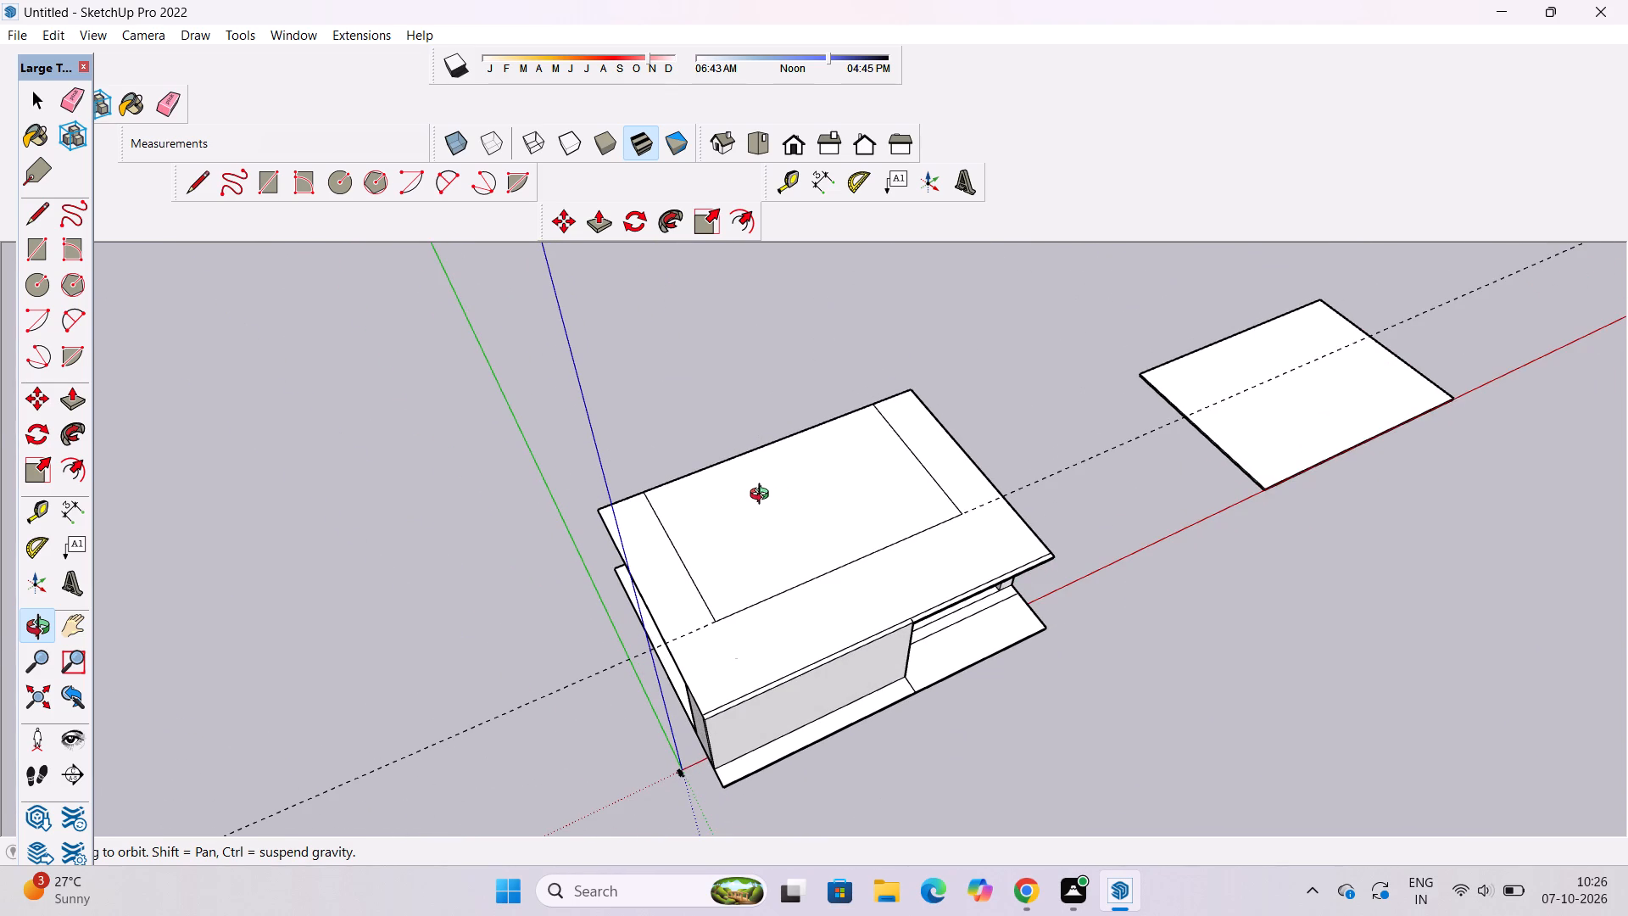
pyautogui.scroll(3, 763, 496)
pyautogui.scroll(-4, 742, 489)
pyautogui.keyDown('shift'); pyautogui.moveTo(823, 556); pyautogui.dragTo(802, 520); pyautogui.keyUp('shift')
pyautogui.moveTo(802, 520); pyautogui.dragTo(801, 579)
# Erase the remaining roof guide parallel to the red axis.
pyautogui.press('e')
pyautogui.moveTo(1046, 417); pyautogui.dragTo(1051, 446)
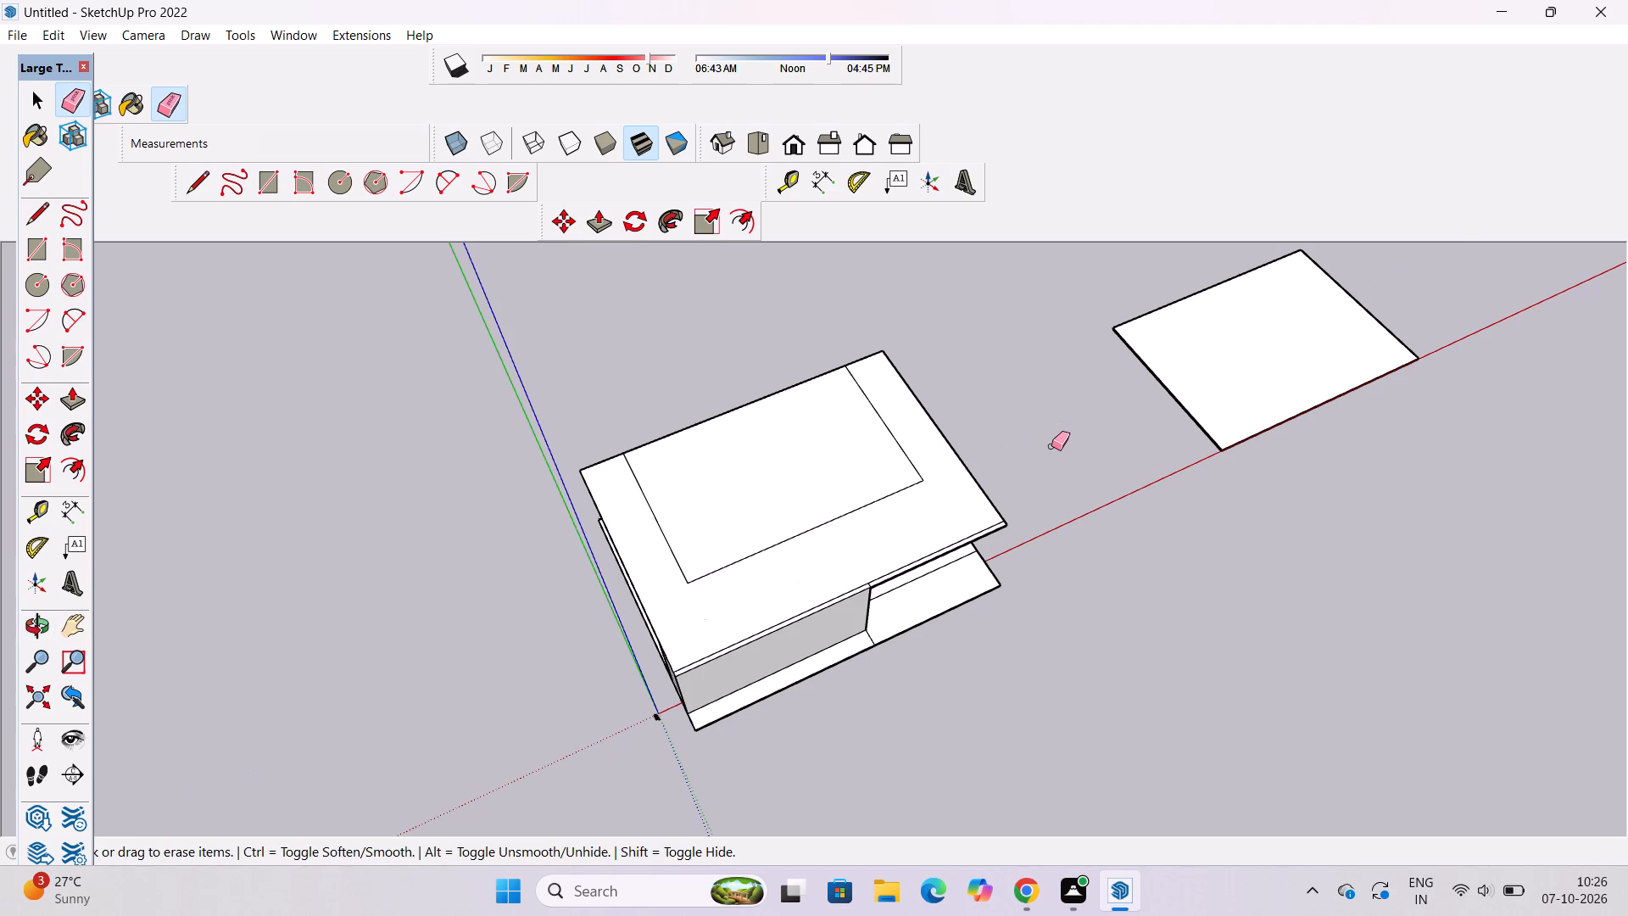
pyautogui.press('space')
# Measure the height of the recessed ground-floor wall between the base slab and the roof slab.
pyautogui.press('o')
pyautogui.scroll(1, 793, 545)
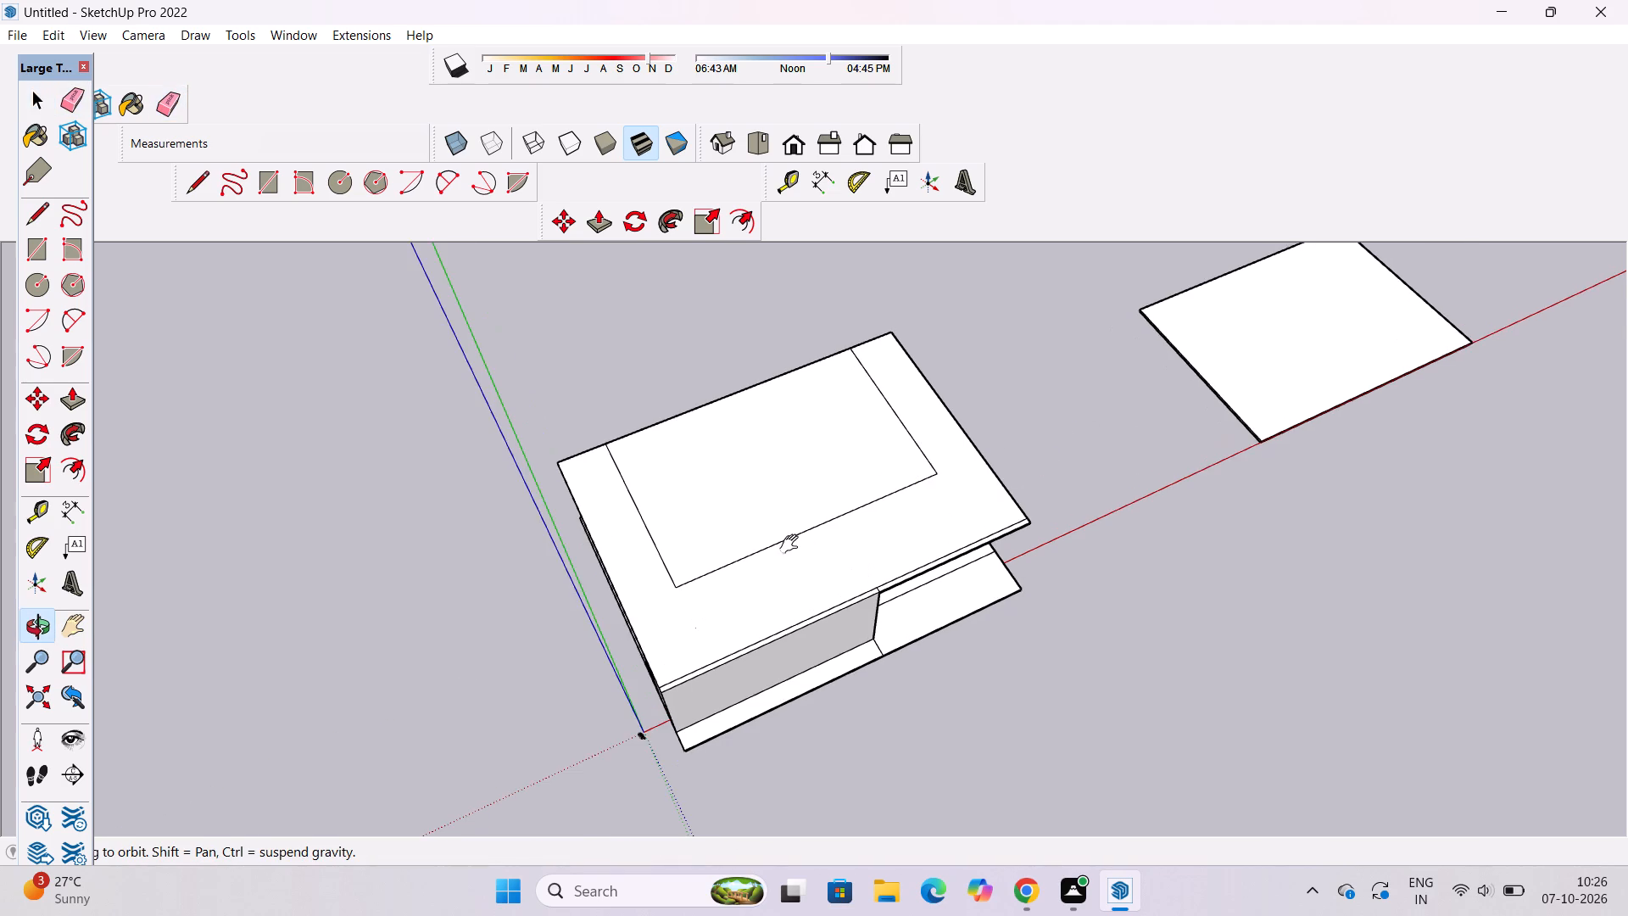
pyautogui.keyDown('shift'); pyautogui.moveTo(798, 545); pyautogui.dragTo(845, 598); pyautogui.keyUp('shift')
pyautogui.moveTo(748, 622); pyautogui.dragTo(1029, 623)
pyautogui.moveTo(951, 645); pyautogui.dragTo(891, 433)
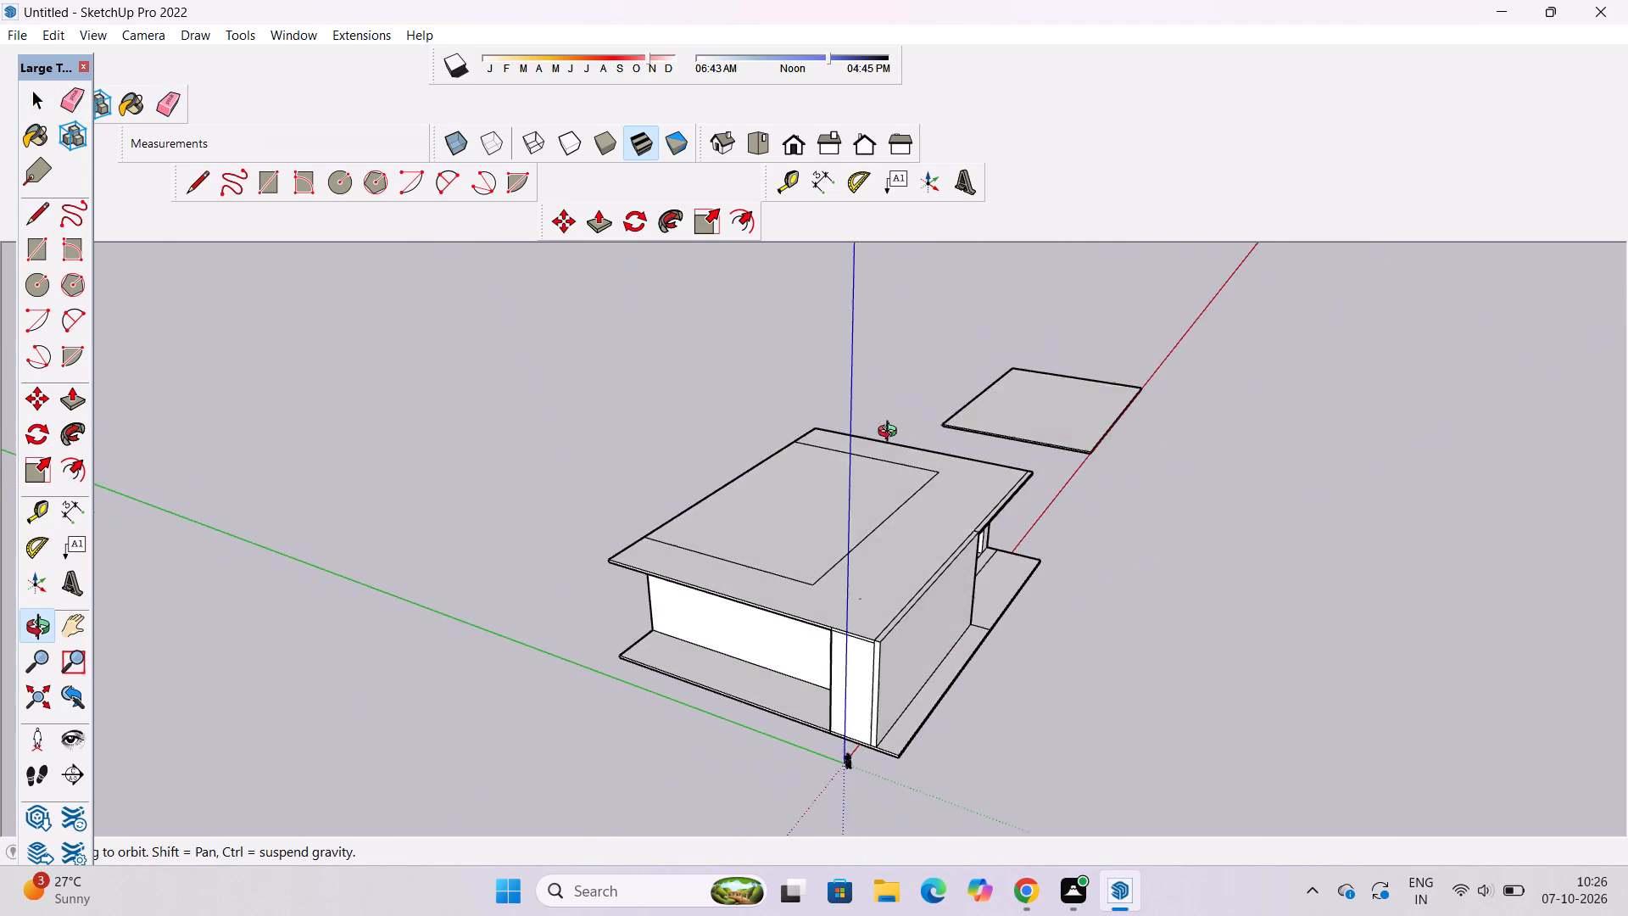
pyautogui.moveTo(891, 433); pyautogui.dragTo(891, 432)
pyautogui.scroll(4, 823, 707)
pyautogui.moveTo(771, 690); pyautogui.dragTo(834, 531)
pyautogui.keyDown('shift'); pyautogui.moveTo(766, 552); pyautogui.dragTo(873, 561); pyautogui.keyUp('shift')
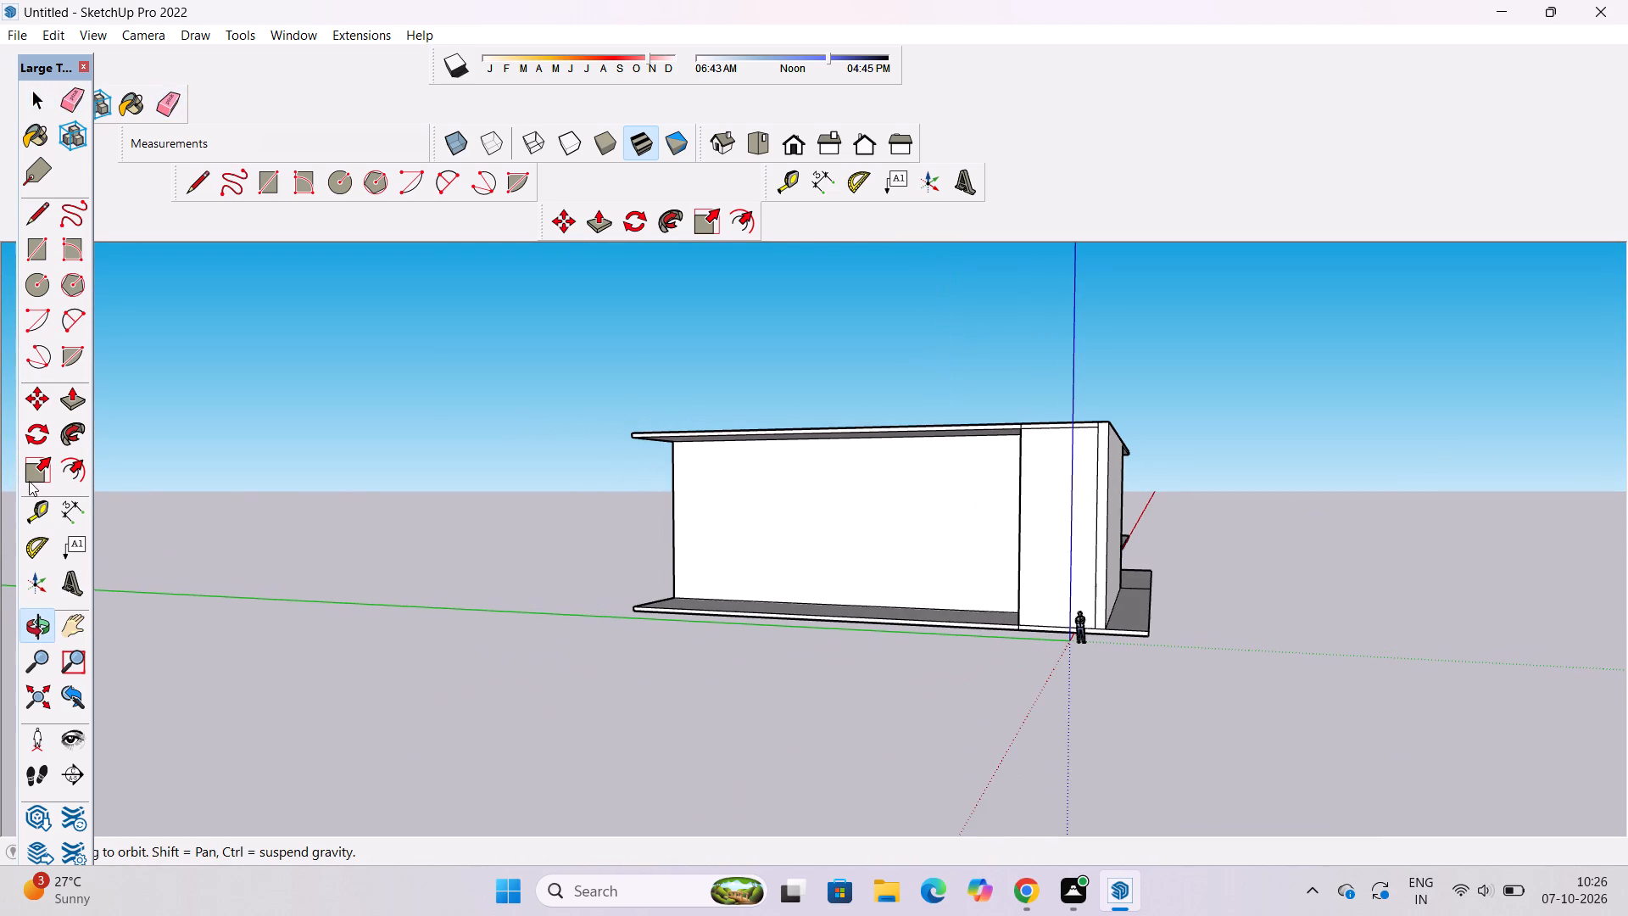
pyautogui.click(70, 508)
pyautogui.scroll(5, 694, 595)
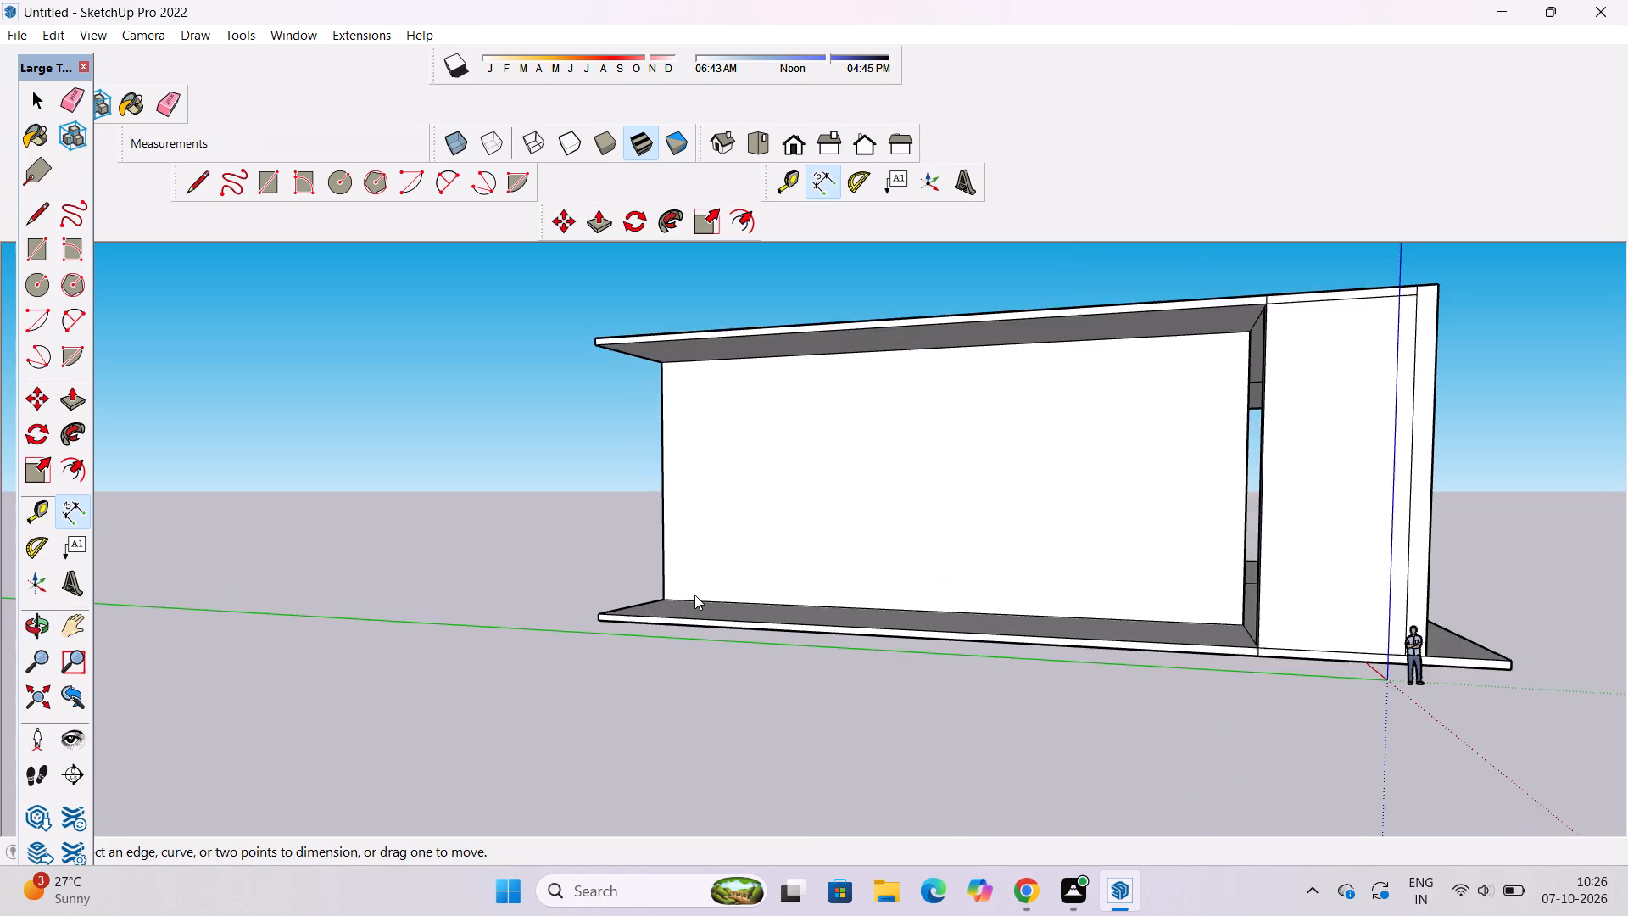
pyautogui.scroll(3, 694, 595)
pyautogui.click(644, 600)
pyautogui.scroll(-4, 644, 600)
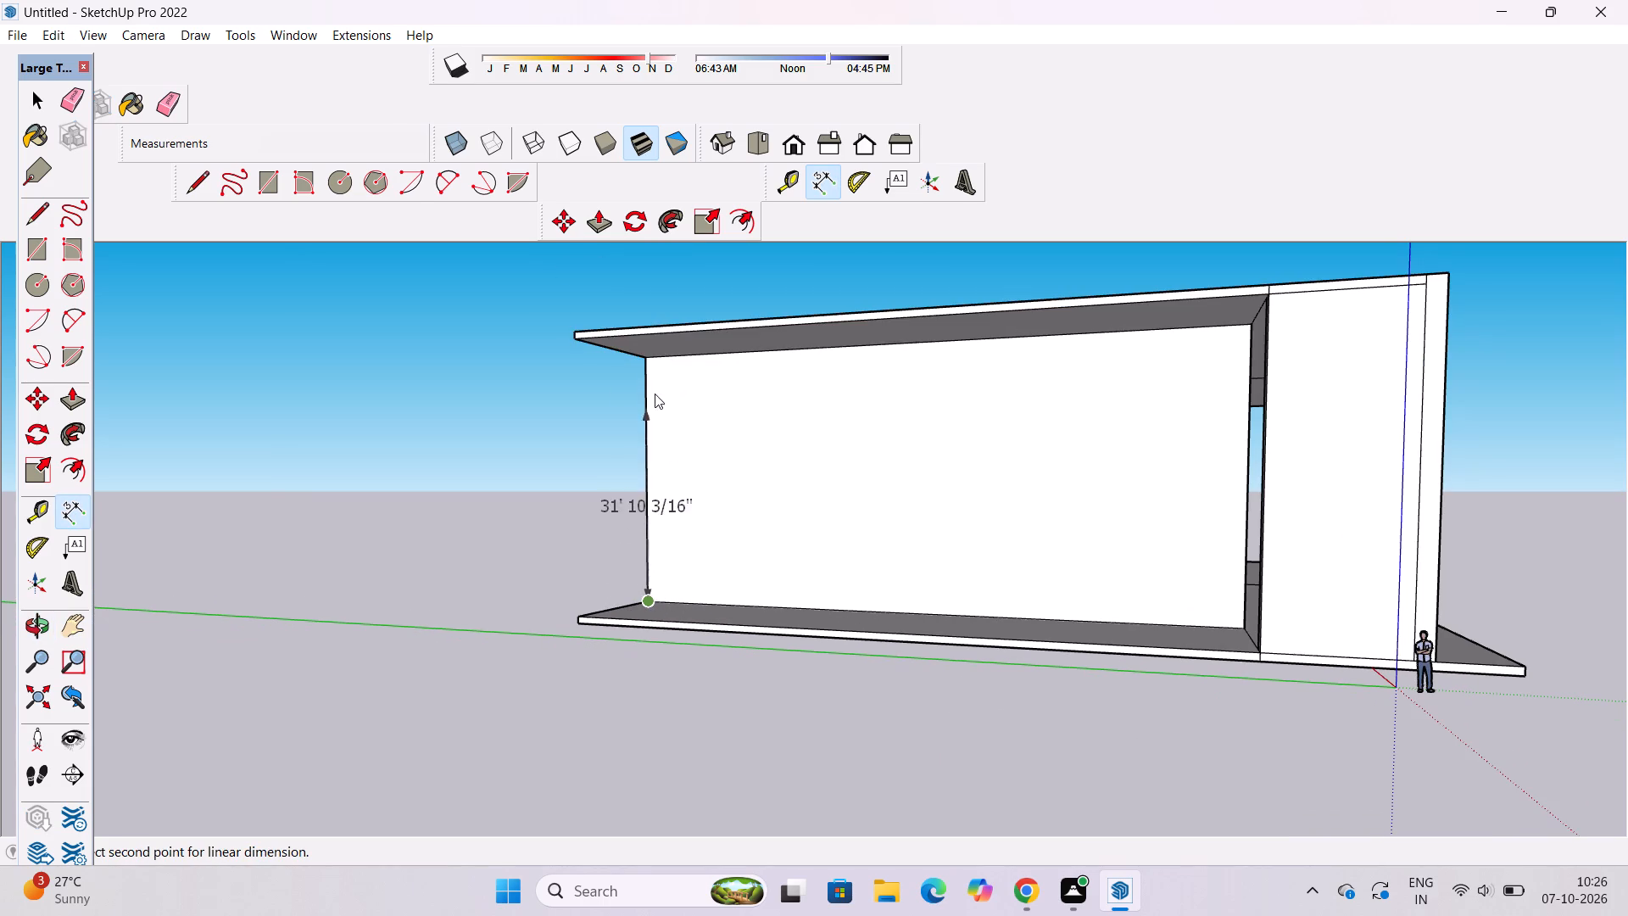
pyautogui.press('space')
# Push/Pull the inset 72' by 110' roof face upward 40' as an upper-storey block.
pyautogui.press('o')
pyautogui.scroll(-5, 633, 378)
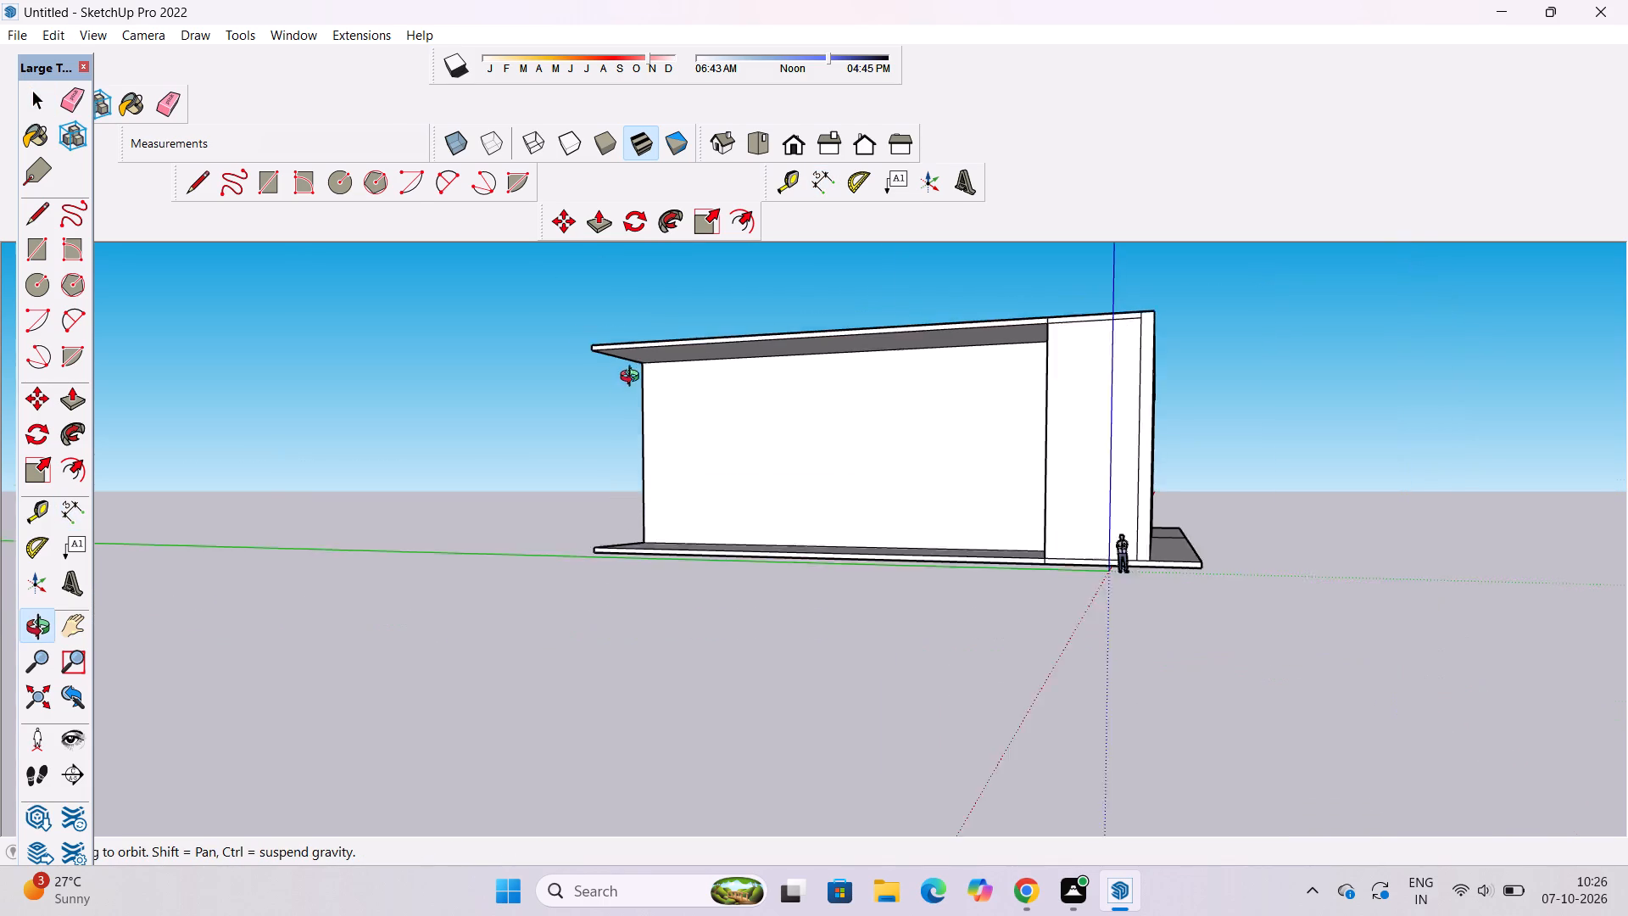
pyautogui.scroll(-2, 633, 378)
pyautogui.moveTo(703, 349); pyautogui.dragTo(847, 638)
pyautogui.moveTo(609, 547); pyautogui.dragTo(904, 442)
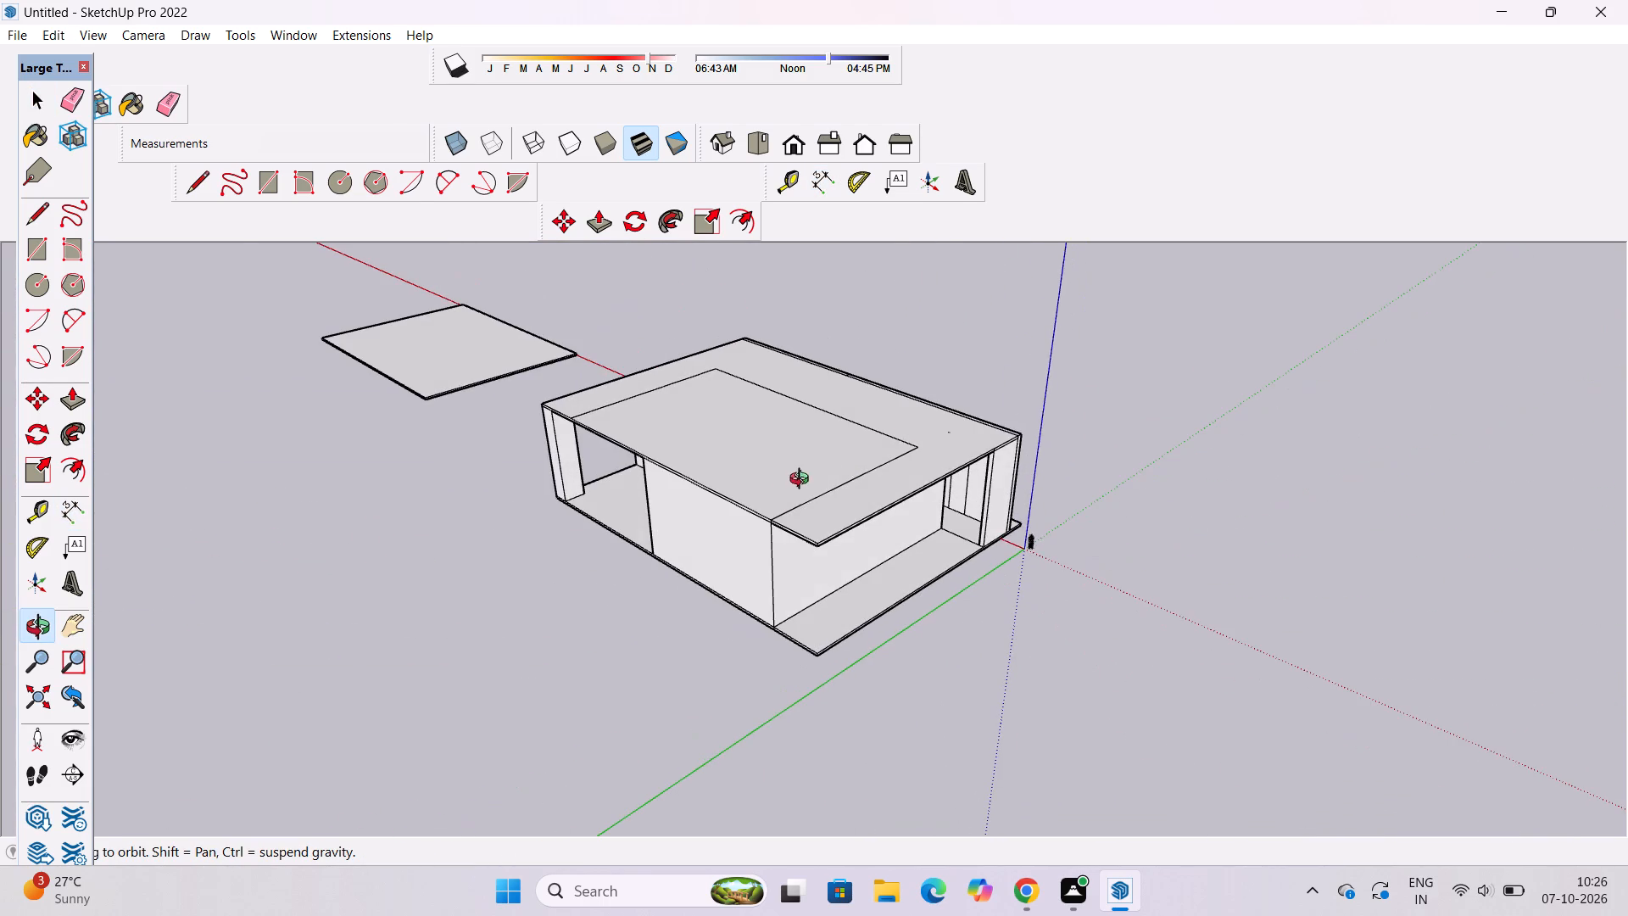
pyautogui.moveTo(772, 490); pyautogui.dragTo(824, 652)
pyautogui.scroll(4, 786, 655)
pyautogui.keyDown('shift'); pyautogui.moveTo(780, 651); pyautogui.dragTo(764, 689); pyautogui.keyUp('shift')
pyautogui.press('space')
pyautogui.click(822, 623)
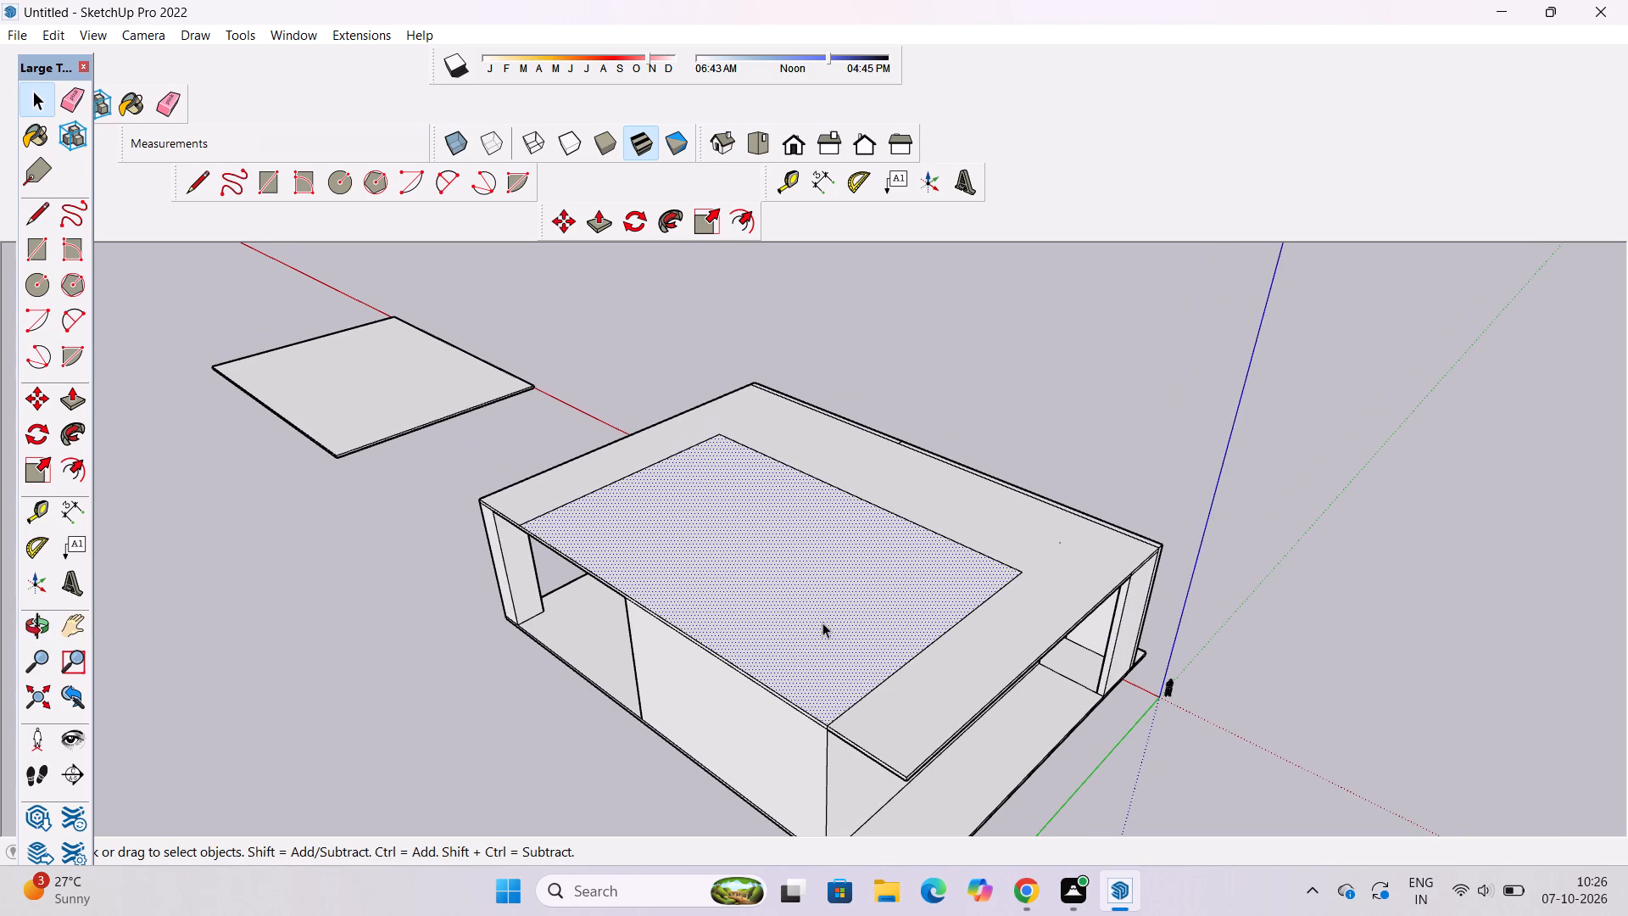
pyautogui.press('p')
pyautogui.click(822, 623)
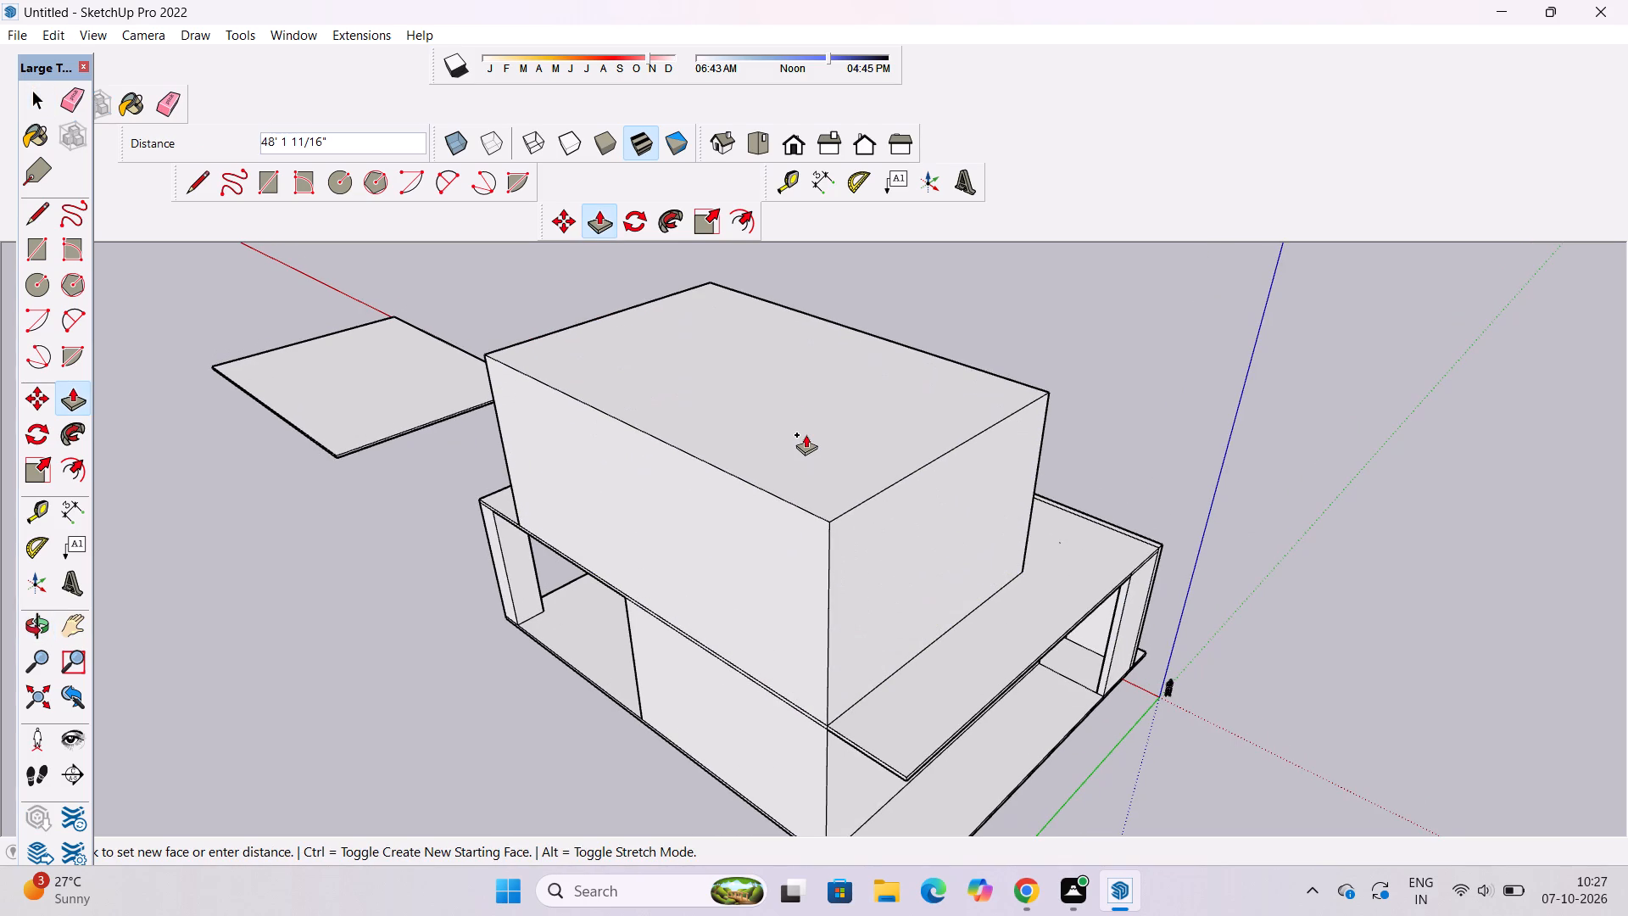
pyautogui.write("40'")
pyautogui.press('Return')
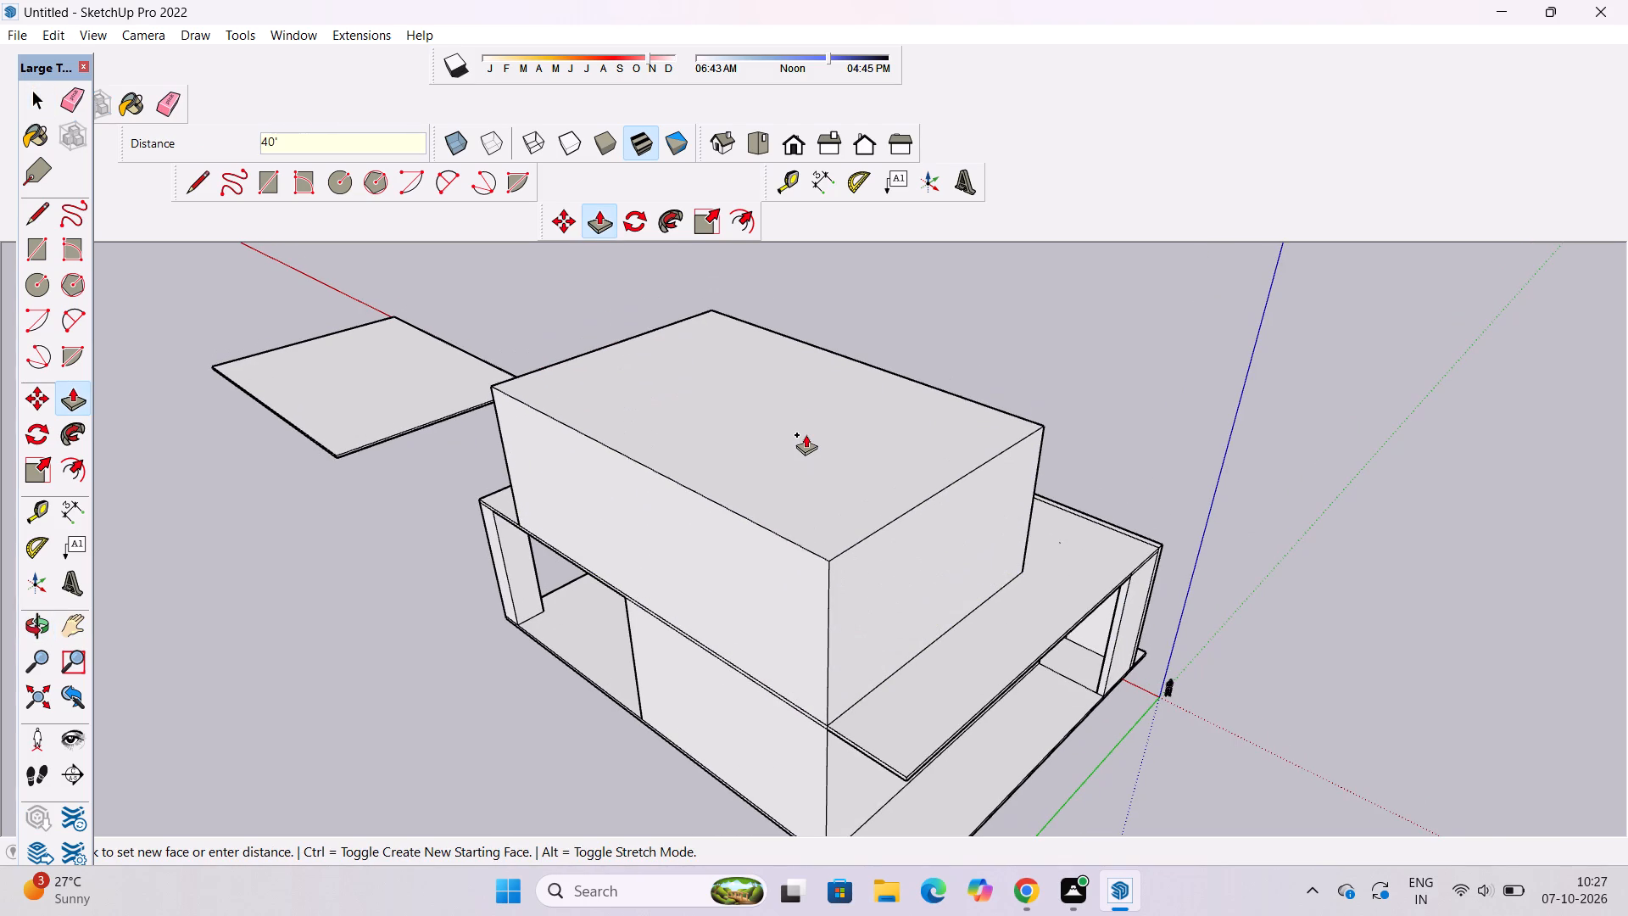
# Examine the upper block and the surrounding roof slab from several sides and from above.
pyautogui.press('o')
pyautogui.scroll(-4, 812, 446)
pyautogui.moveTo(1180, 495); pyautogui.dragTo(745, 550)
pyautogui.scroll(4, 882, 520)
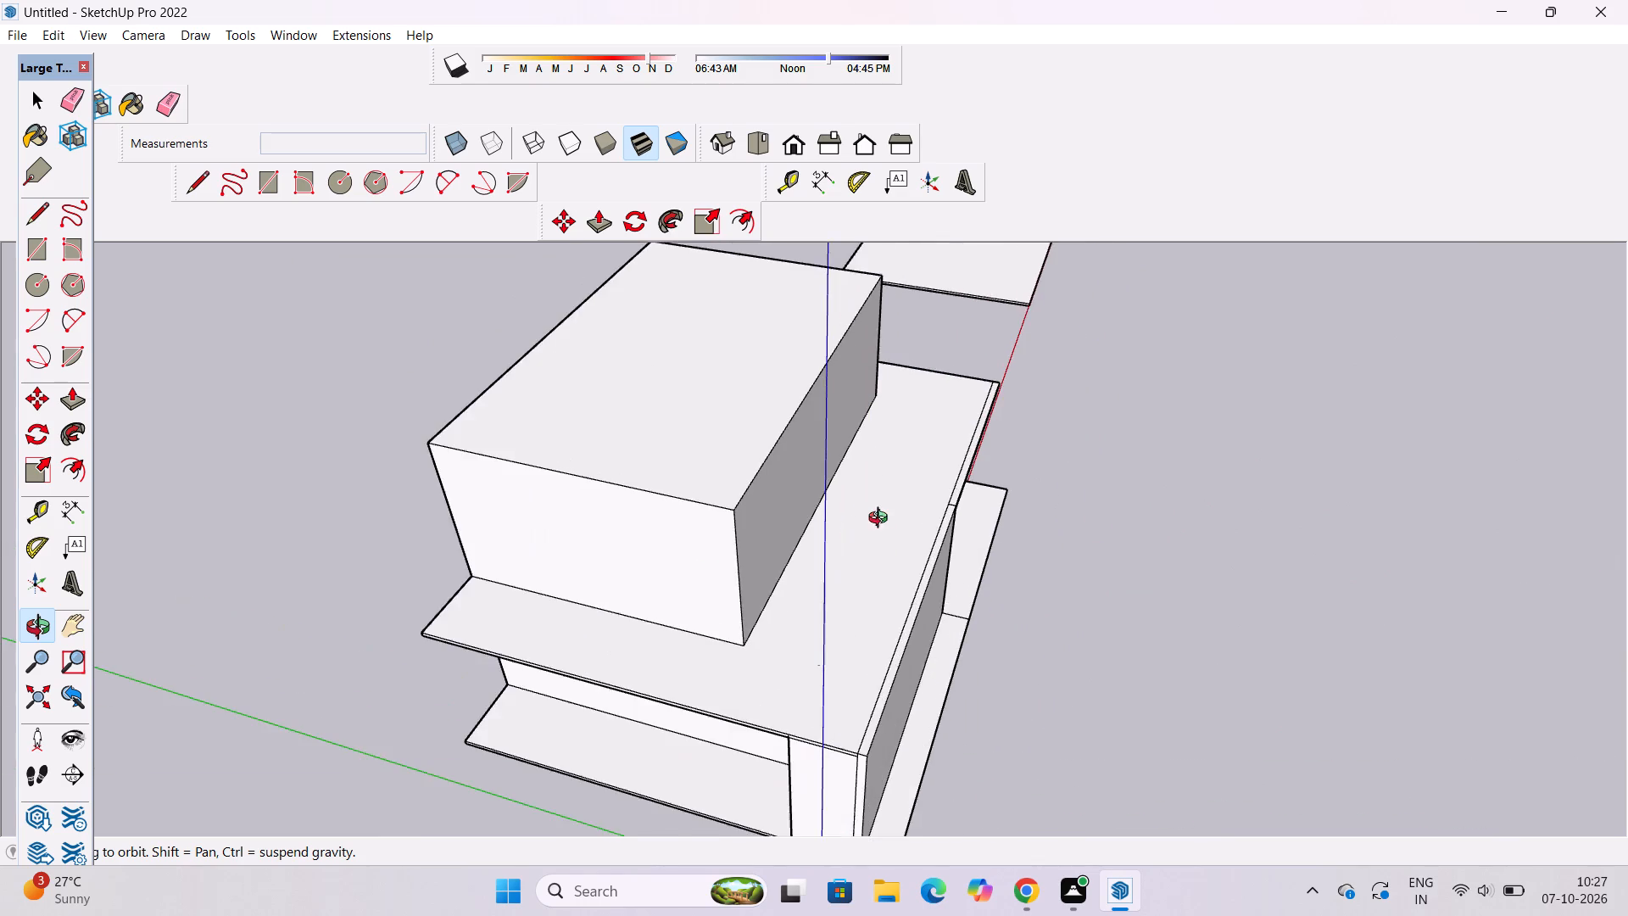
pyautogui.moveTo(1098, 532); pyautogui.dragTo(651, 505)
pyautogui.keyDown('shift'); pyautogui.moveTo(685, 494); pyautogui.dragTo(712, 589); pyautogui.keyUp('shift')
pyautogui.moveTo(718, 600); pyautogui.dragTo(722, 525)
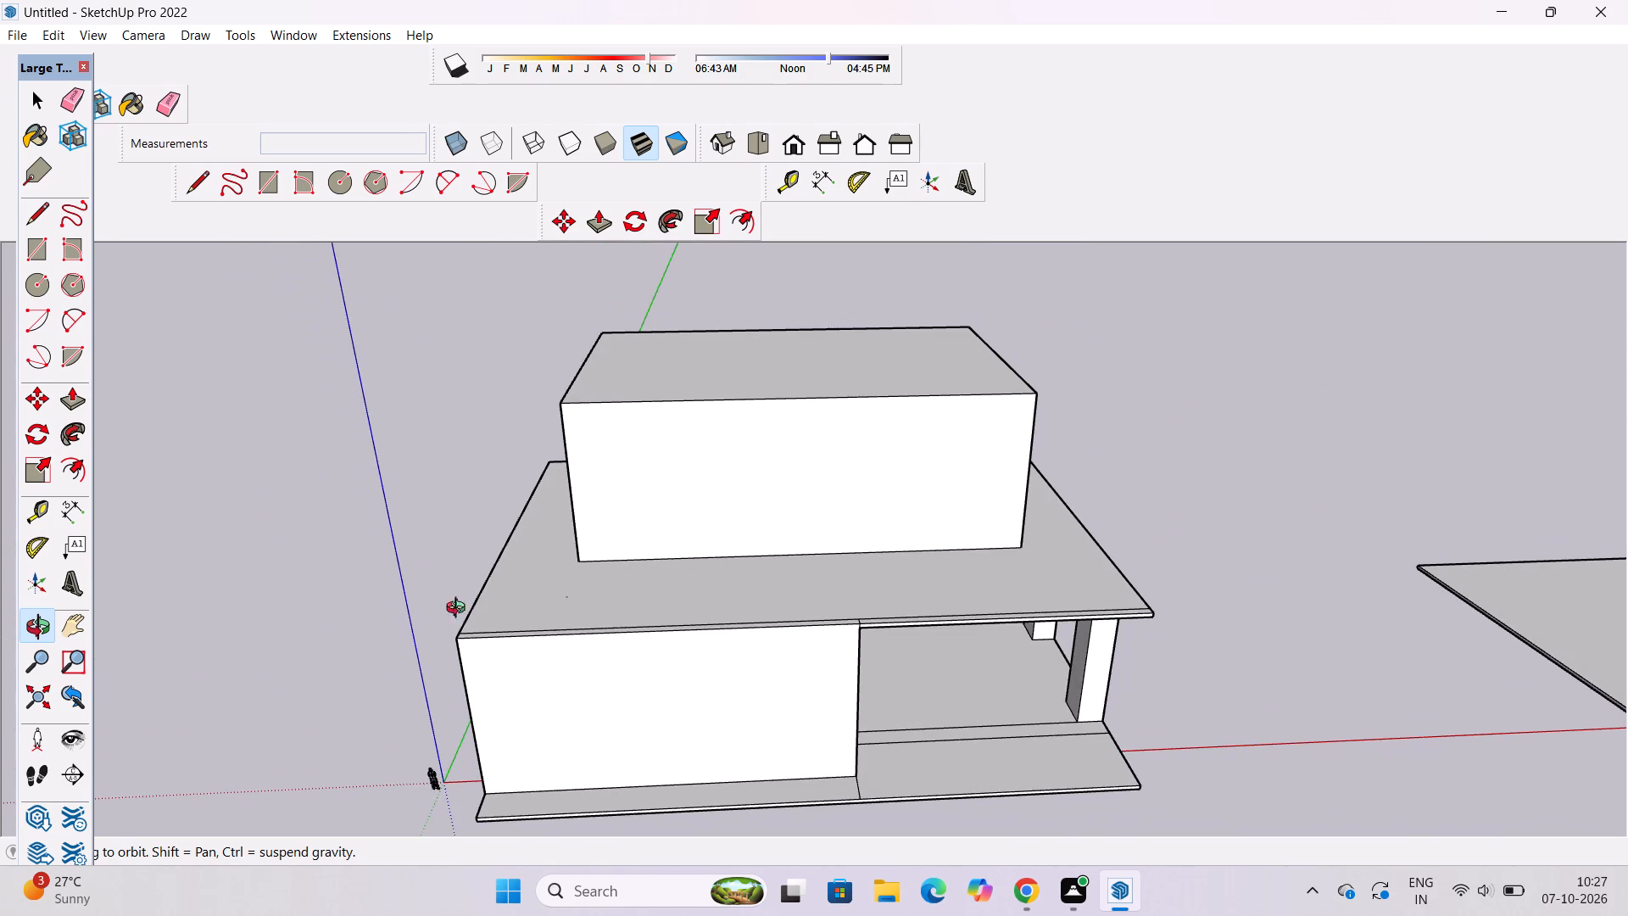
pyautogui.moveTo(460, 610); pyautogui.dragTo(775, 545)
pyautogui.moveTo(845, 577); pyautogui.dragTo(727, 595)
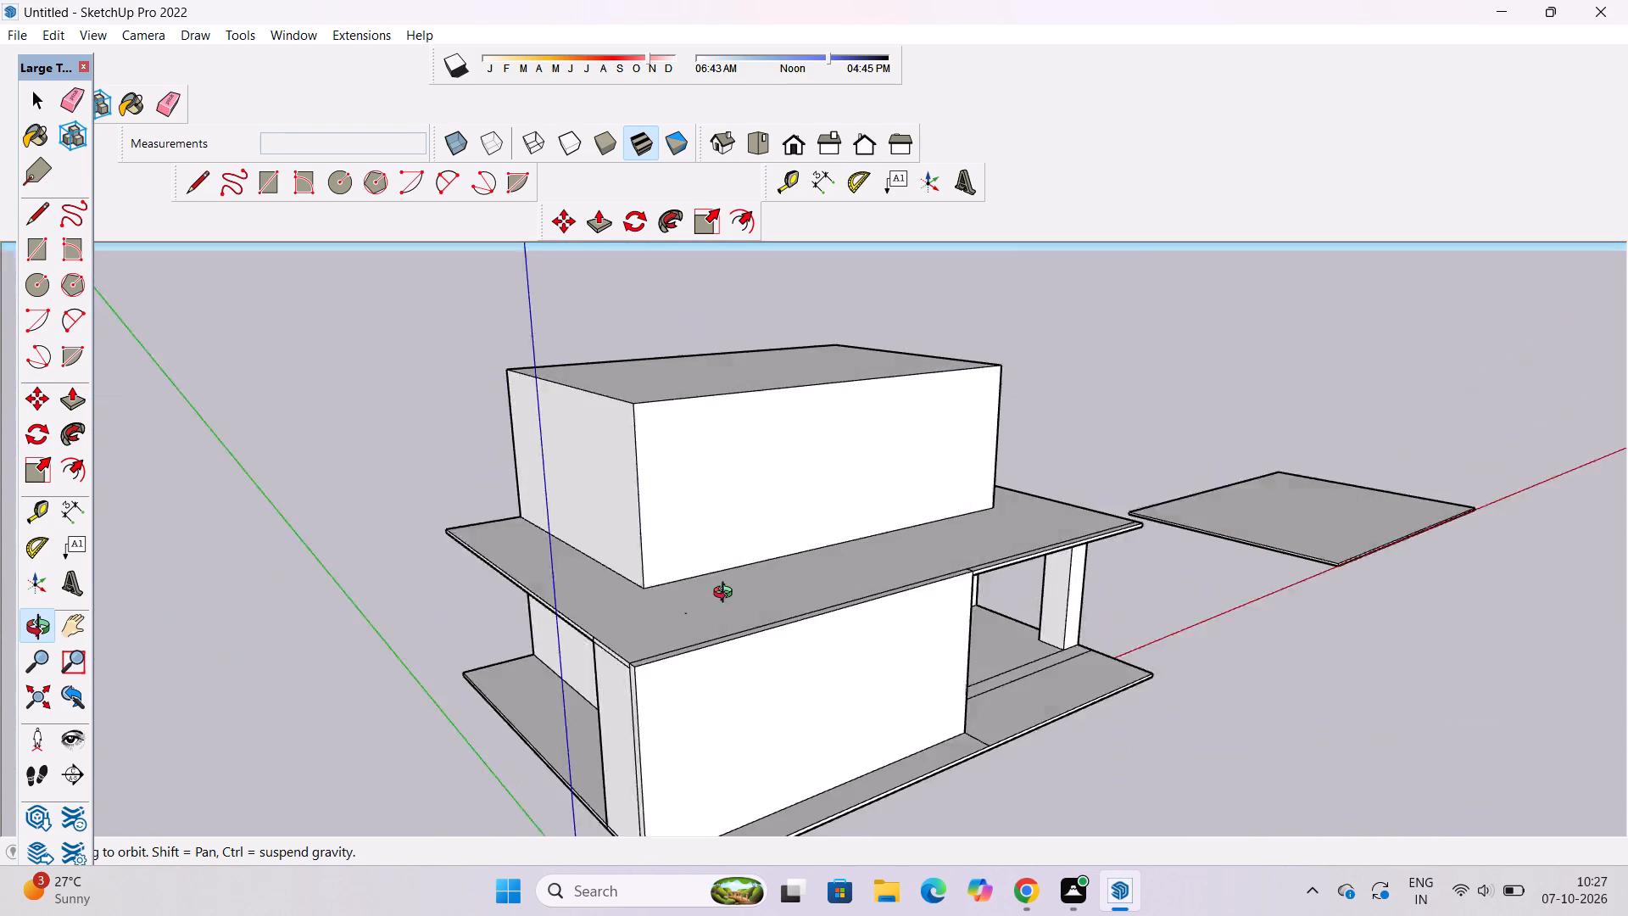
pyautogui.moveTo(727, 595); pyautogui.dragTo(647, 616)
pyautogui.scroll(-5, 846, 622)
pyautogui.moveTo(868, 623); pyautogui.dragTo(779, 703)
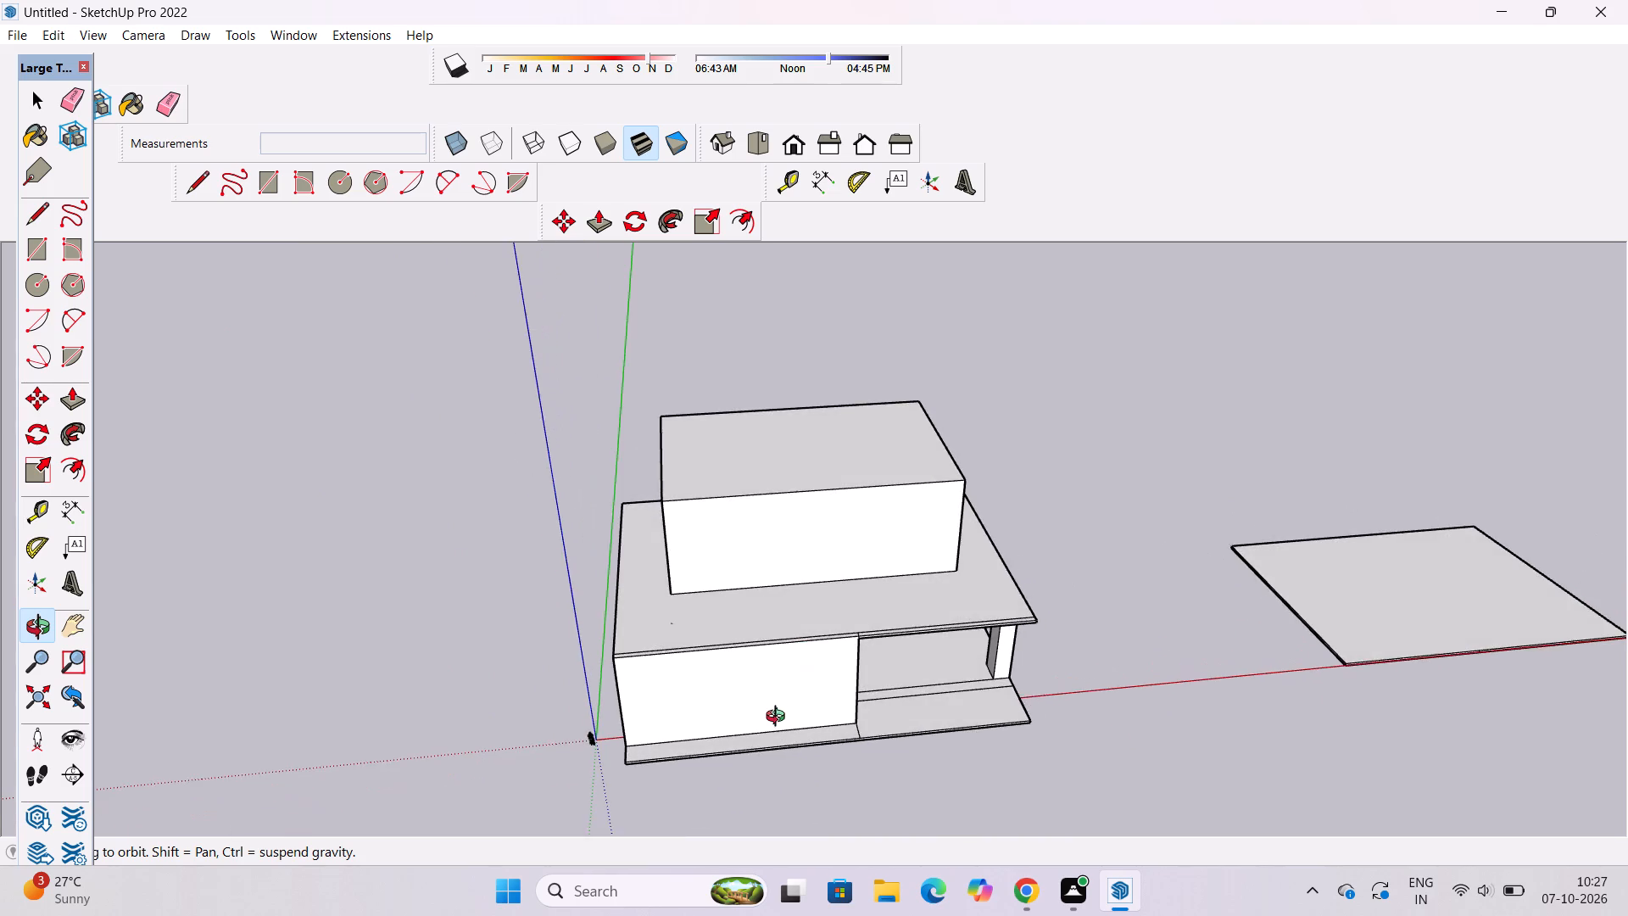
pyautogui.scroll(3, 778, 719)
pyautogui.keyDown('shift'); pyautogui.moveTo(789, 663); pyautogui.dragTo(764, 642); pyautogui.keyUp('shift')
pyautogui.moveTo(760, 628); pyautogui.dragTo(792, 757)
pyautogui.scroll(4, 780, 623)
pyautogui.keyDown('shift'); pyautogui.moveTo(779, 622); pyautogui.dragTo(755, 619); pyautogui.keyUp('shift')
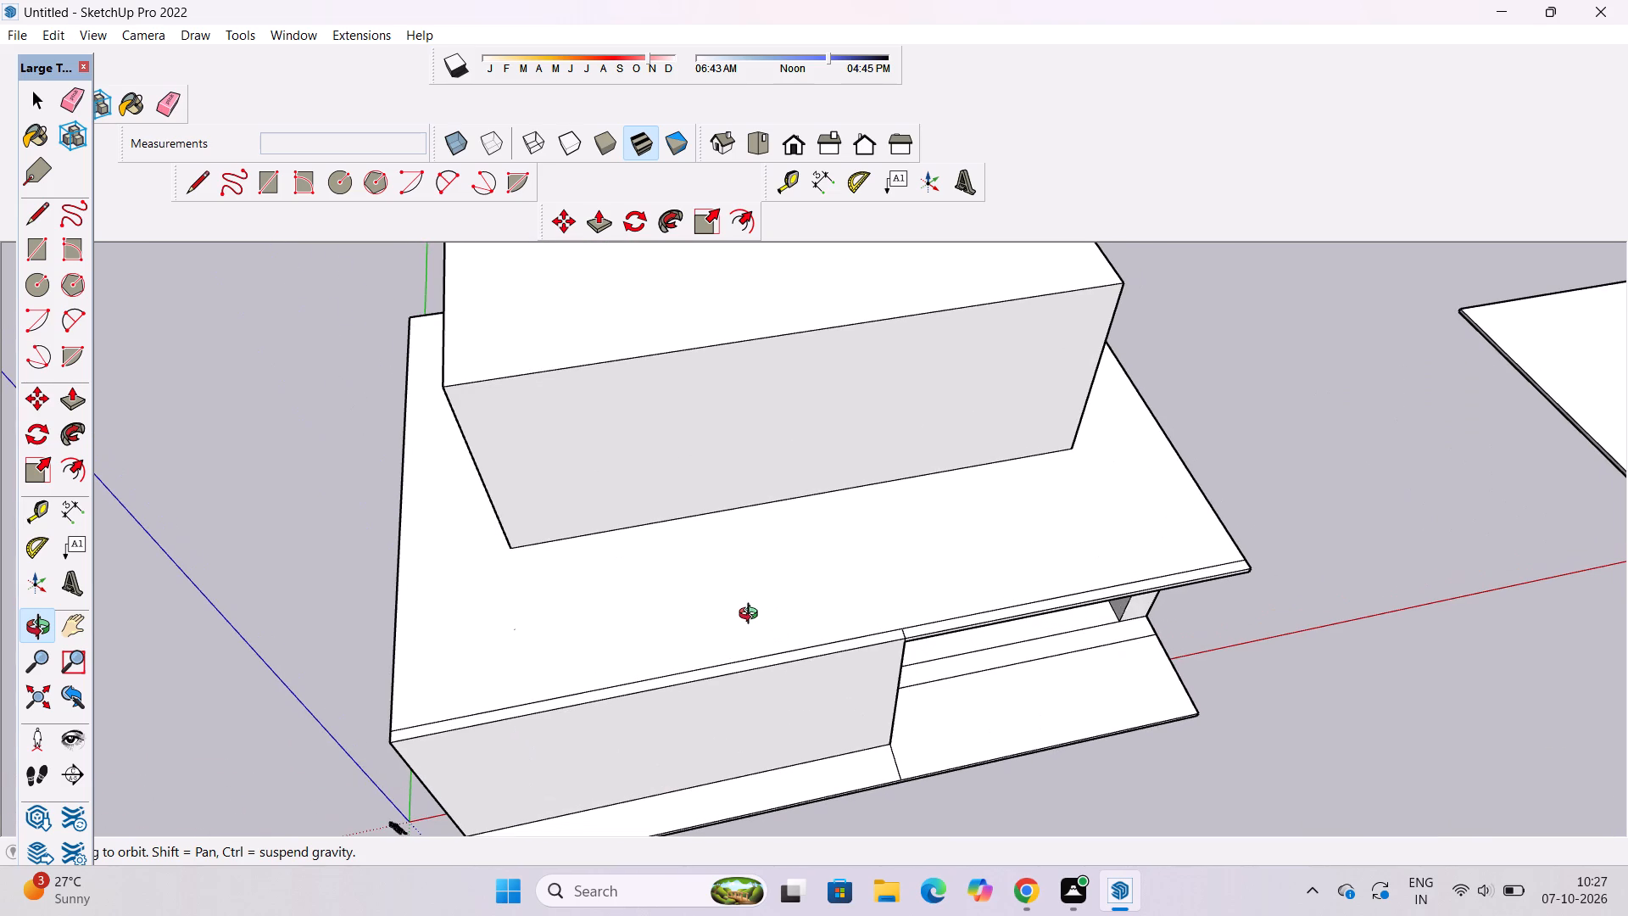
pyautogui.keyDown('shift'); pyautogui.moveTo(751, 627); pyautogui.dragTo(750, 644); pyautogui.keyUp('shift')
pyautogui.moveTo(749, 661); pyautogui.dragTo(752, 685)
pyautogui.moveTo(754, 690); pyautogui.dragTo(757, 708)
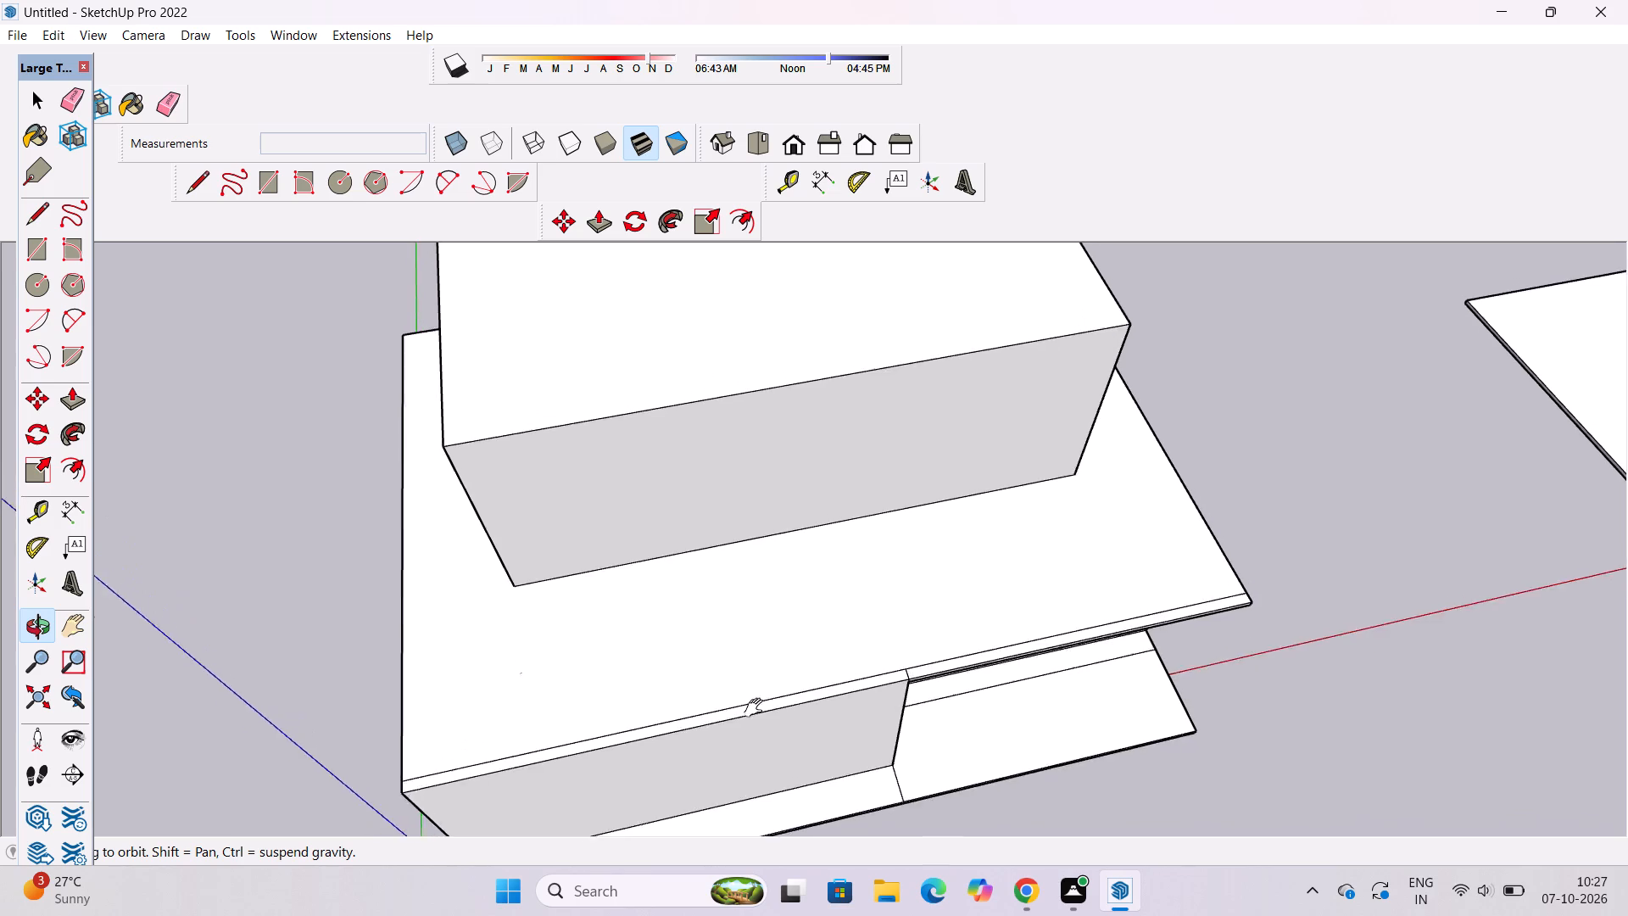
pyautogui.moveTo(757, 708); pyautogui.dragTo(761, 731)
pyautogui.moveTo(767, 708); pyautogui.dragTo(722, 601)
# Start the Tape Measure on the roof slab beside the upper block's base corner nearest the open bay.
pyautogui.scroll(-3, 806, 632)
pyautogui.keyDown('shift'); pyautogui.moveTo(1230, 495); pyautogui.dragTo(981, 550); pyautogui.keyUp('shift')
pyautogui.moveTo(917, 583); pyautogui.dragTo(851, 589)
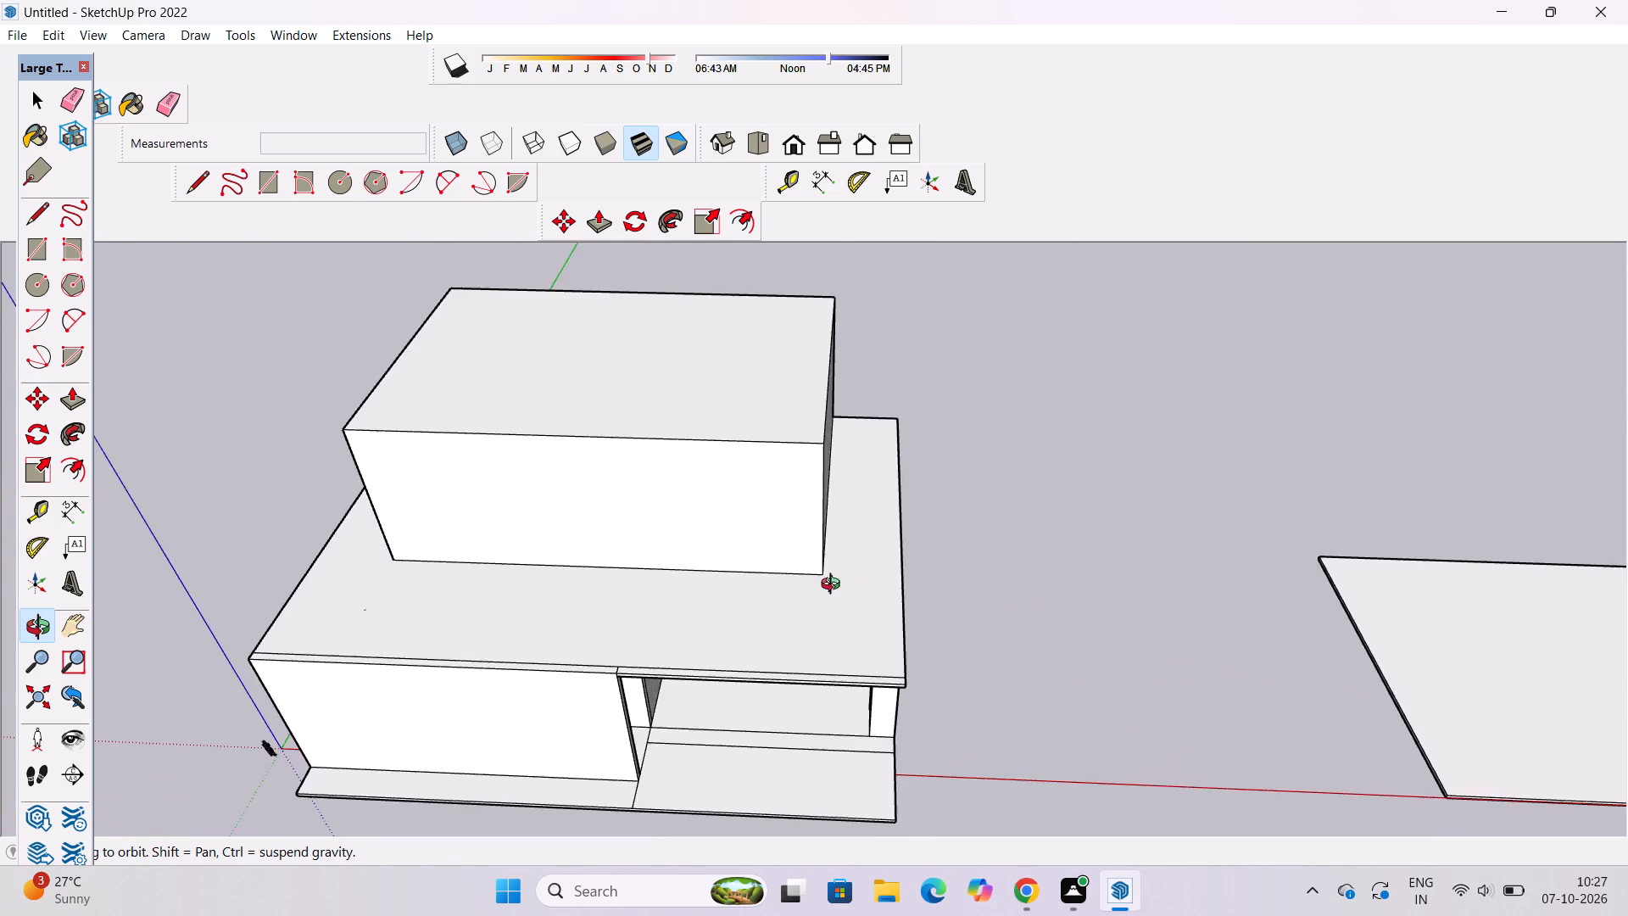
pyautogui.scroll(4, 834, 586)
pyautogui.moveTo(834, 586); pyautogui.dragTo(796, 589)
pyautogui.press('t')
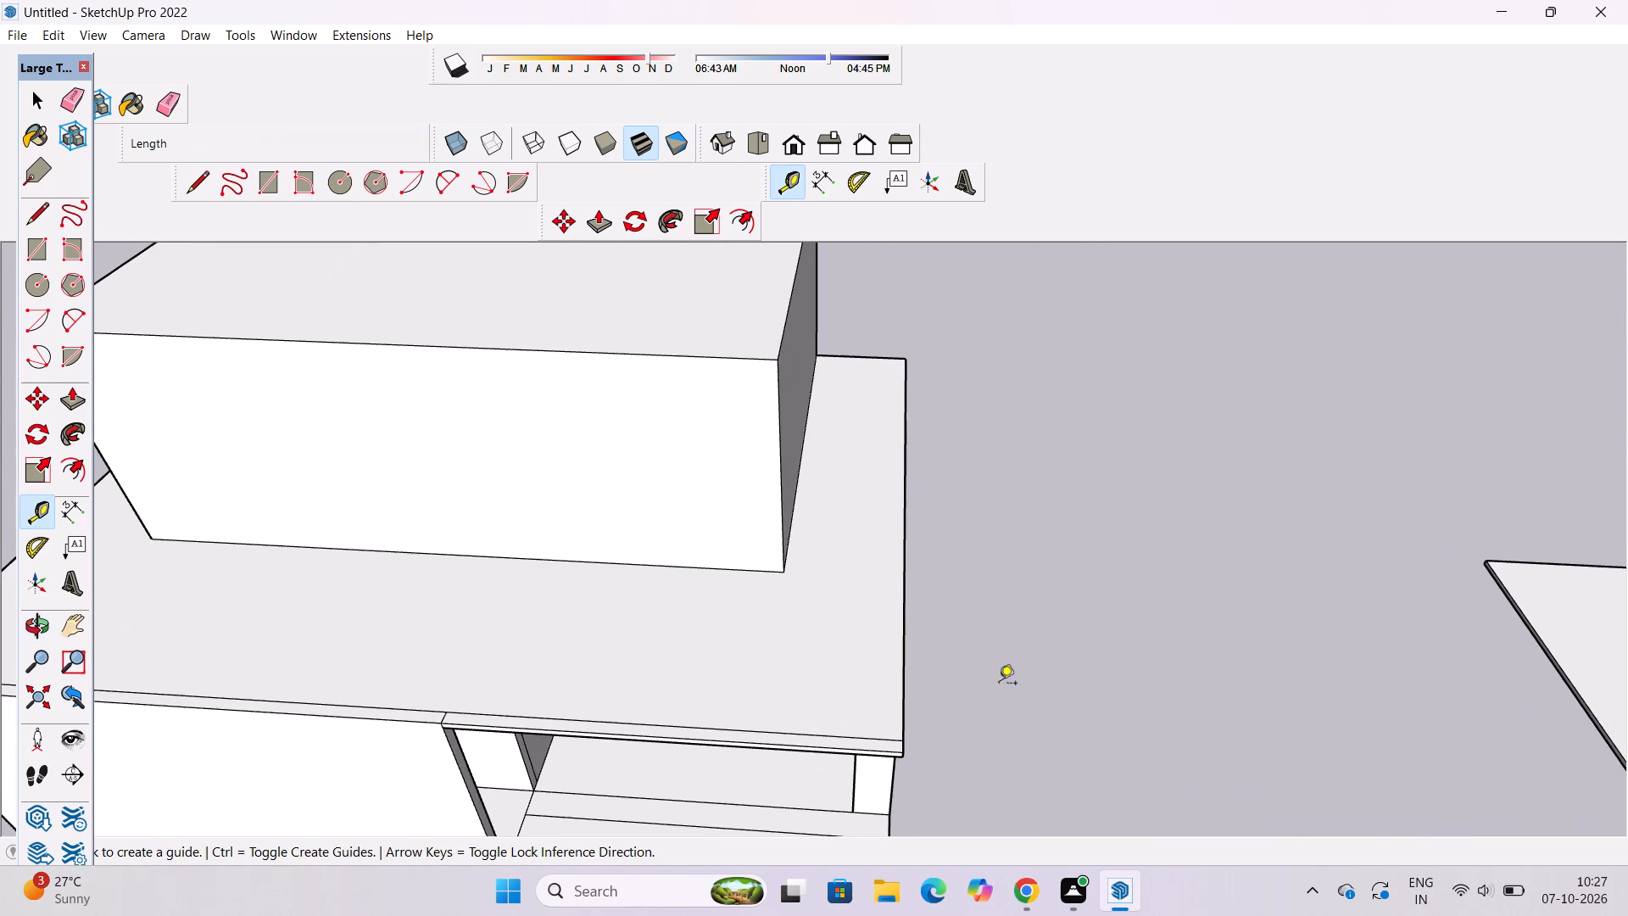
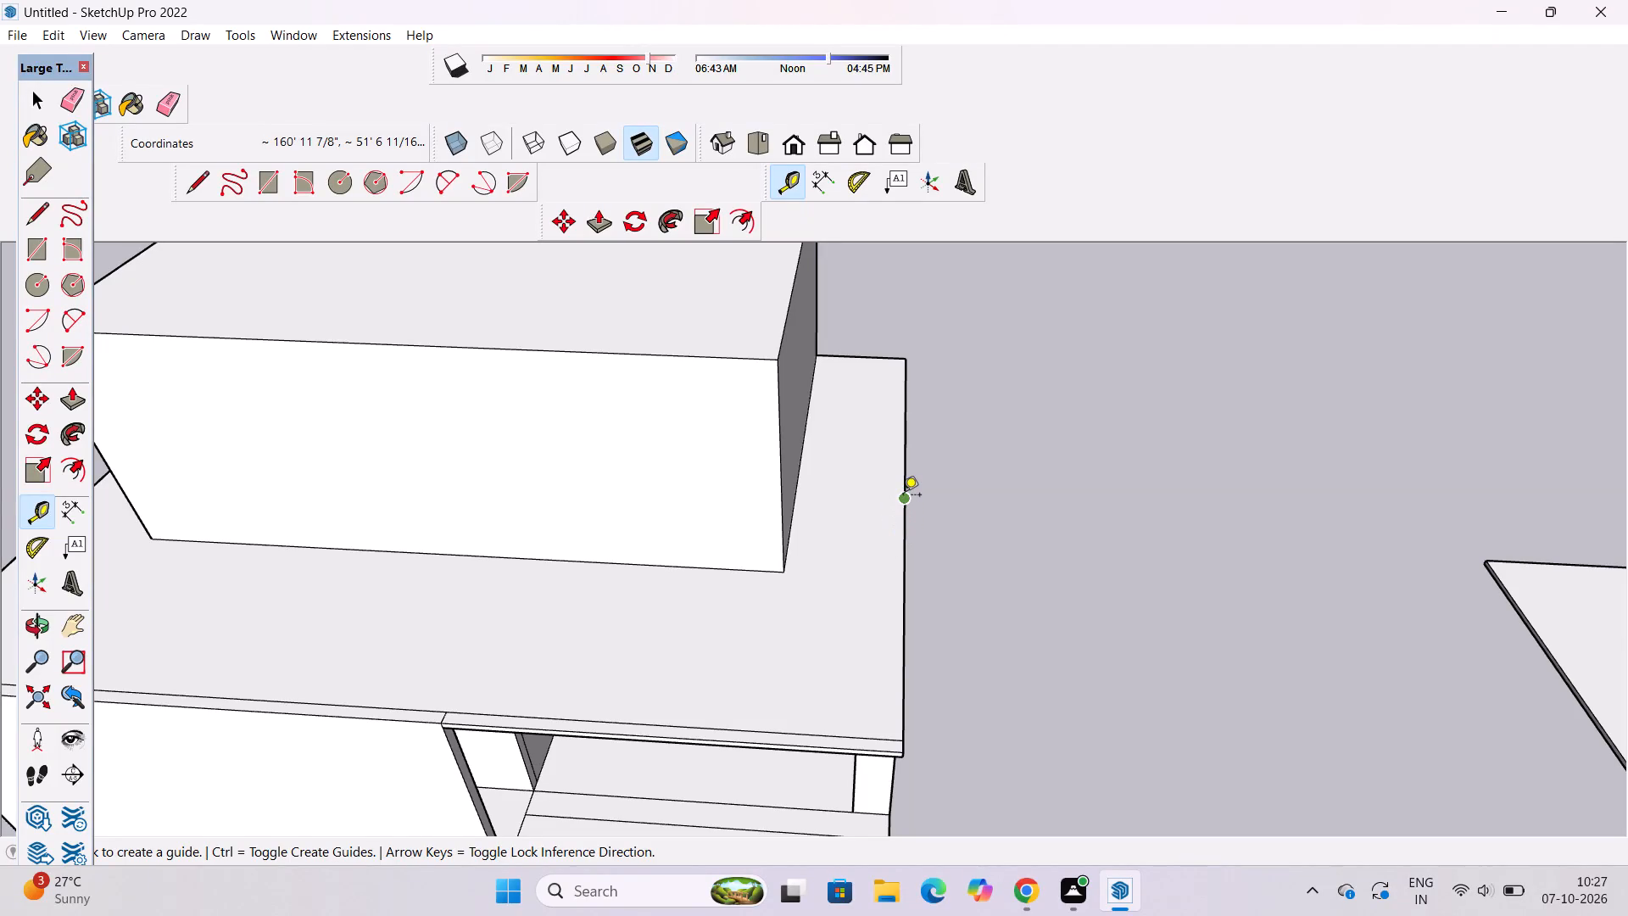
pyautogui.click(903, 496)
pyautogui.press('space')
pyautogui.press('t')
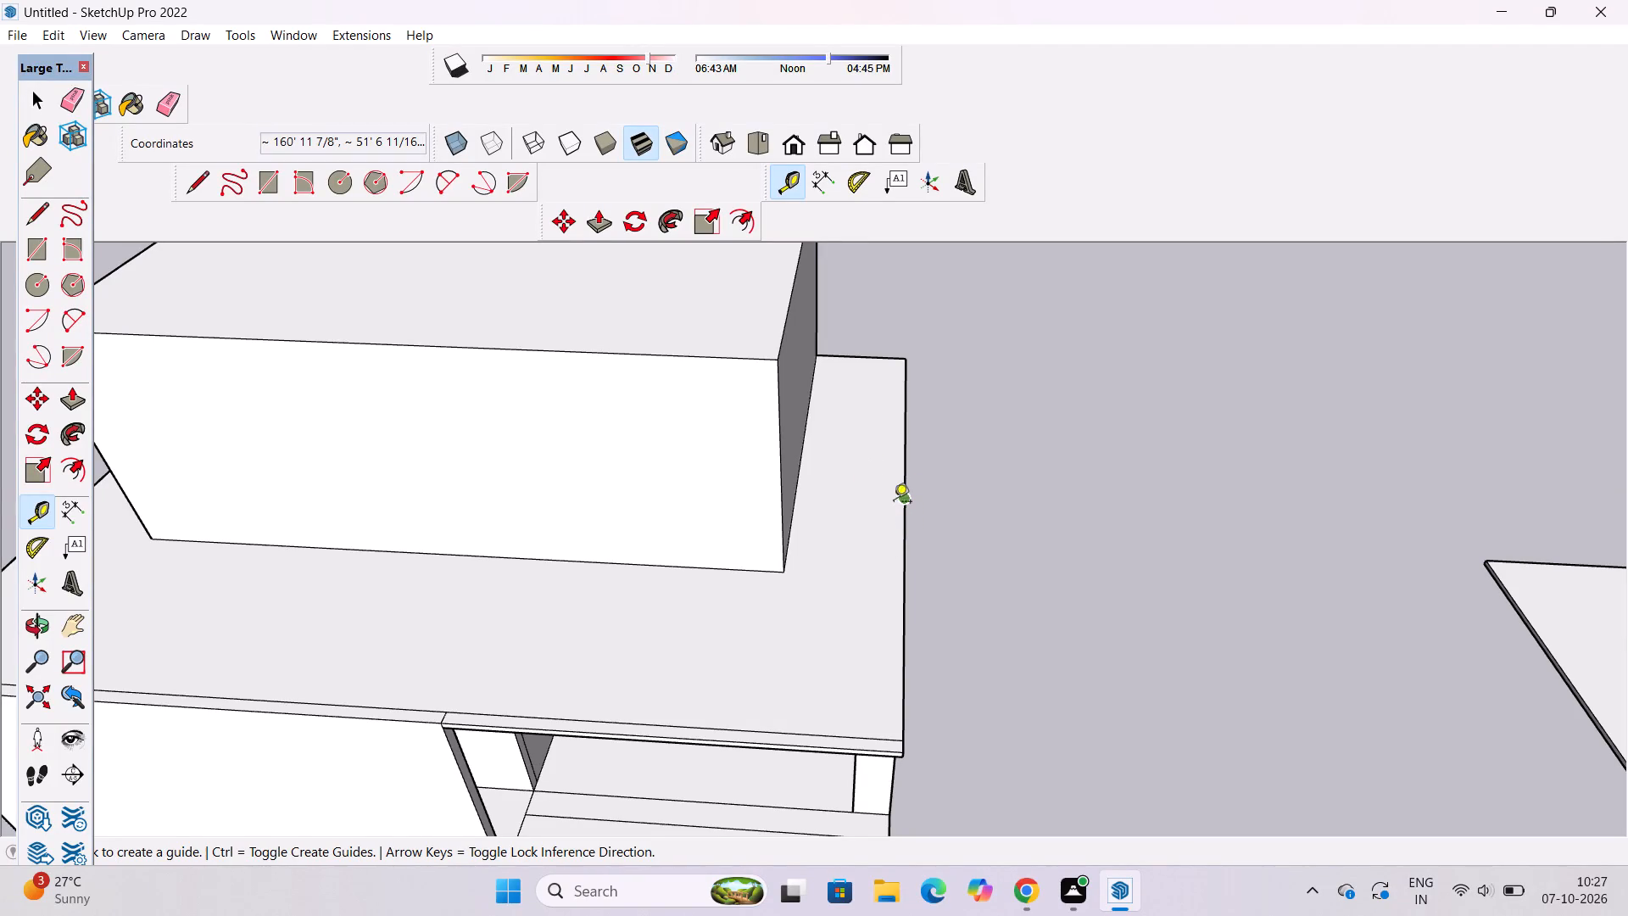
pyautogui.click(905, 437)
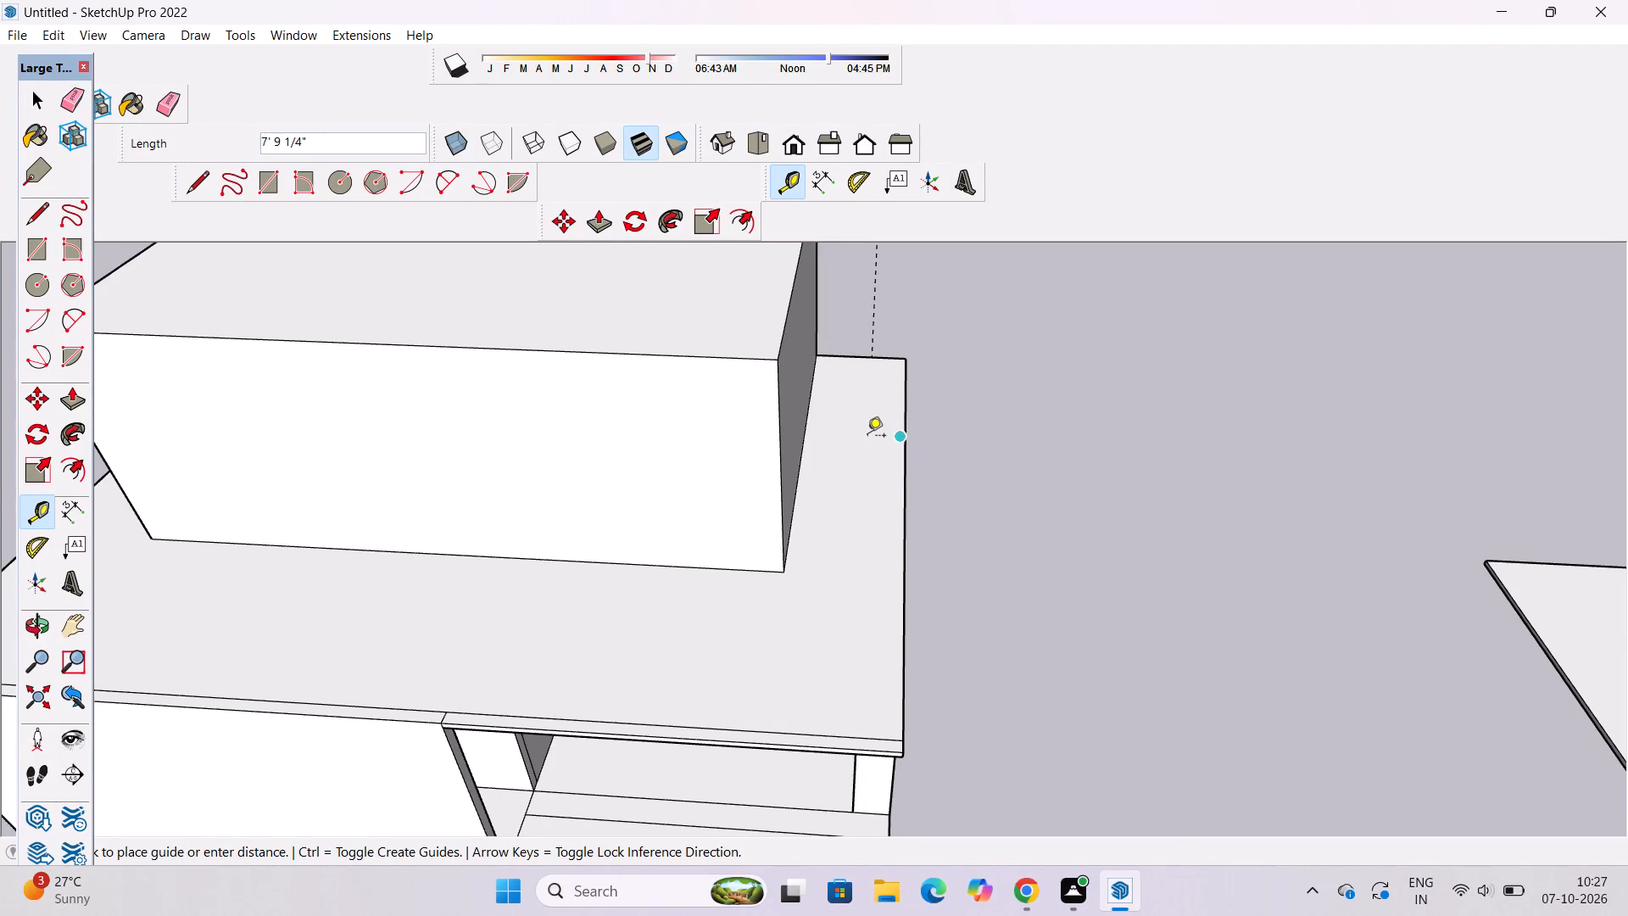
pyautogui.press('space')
# Place a guide on the roof slab 2' inside its edge on the open-bay side, parallel to that edge.
pyautogui.press('t')
pyautogui.scroll(13, 943, 443)
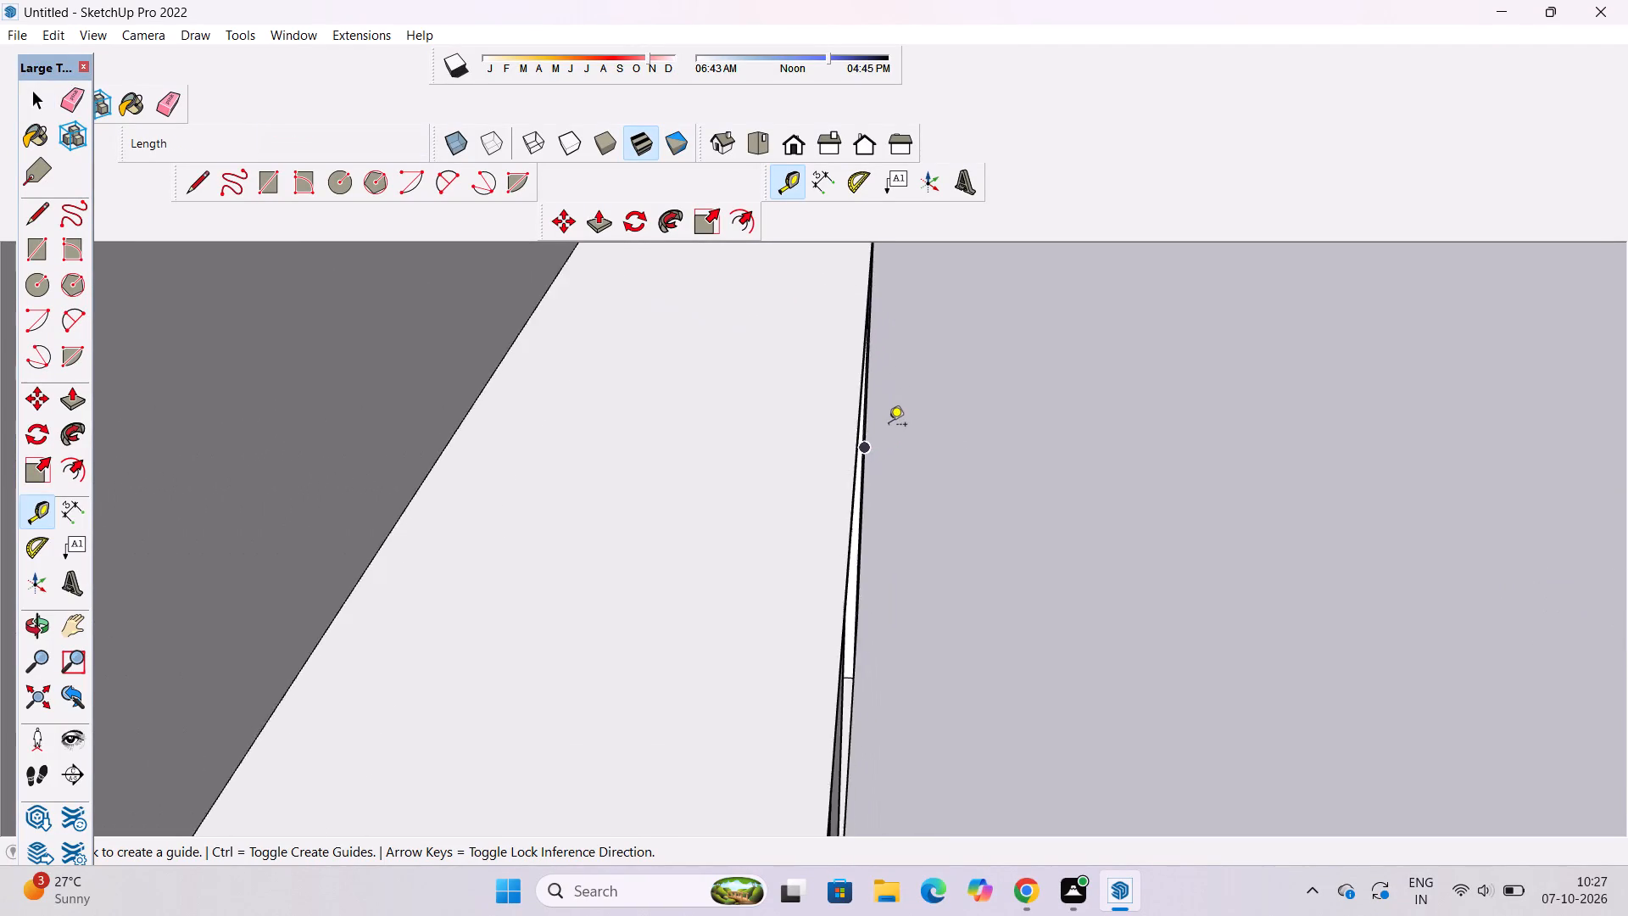
pyautogui.scroll(7, 889, 426)
pyautogui.scroll(-1, 828, 433)
pyautogui.click(829, 478)
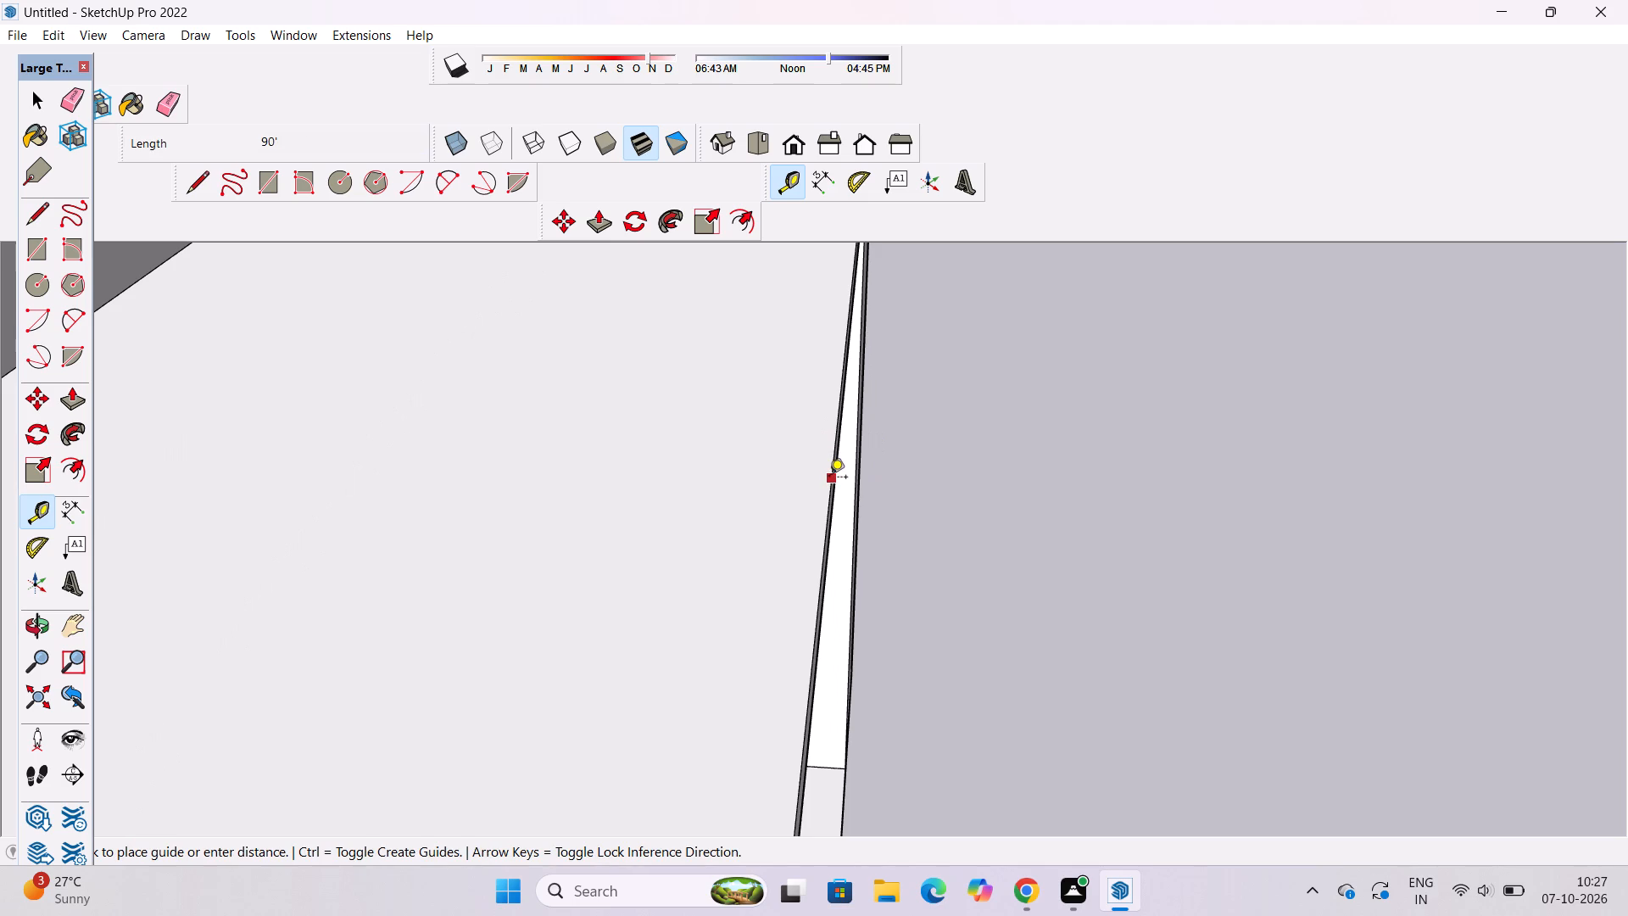
pyautogui.scroll(-13, 789, 474)
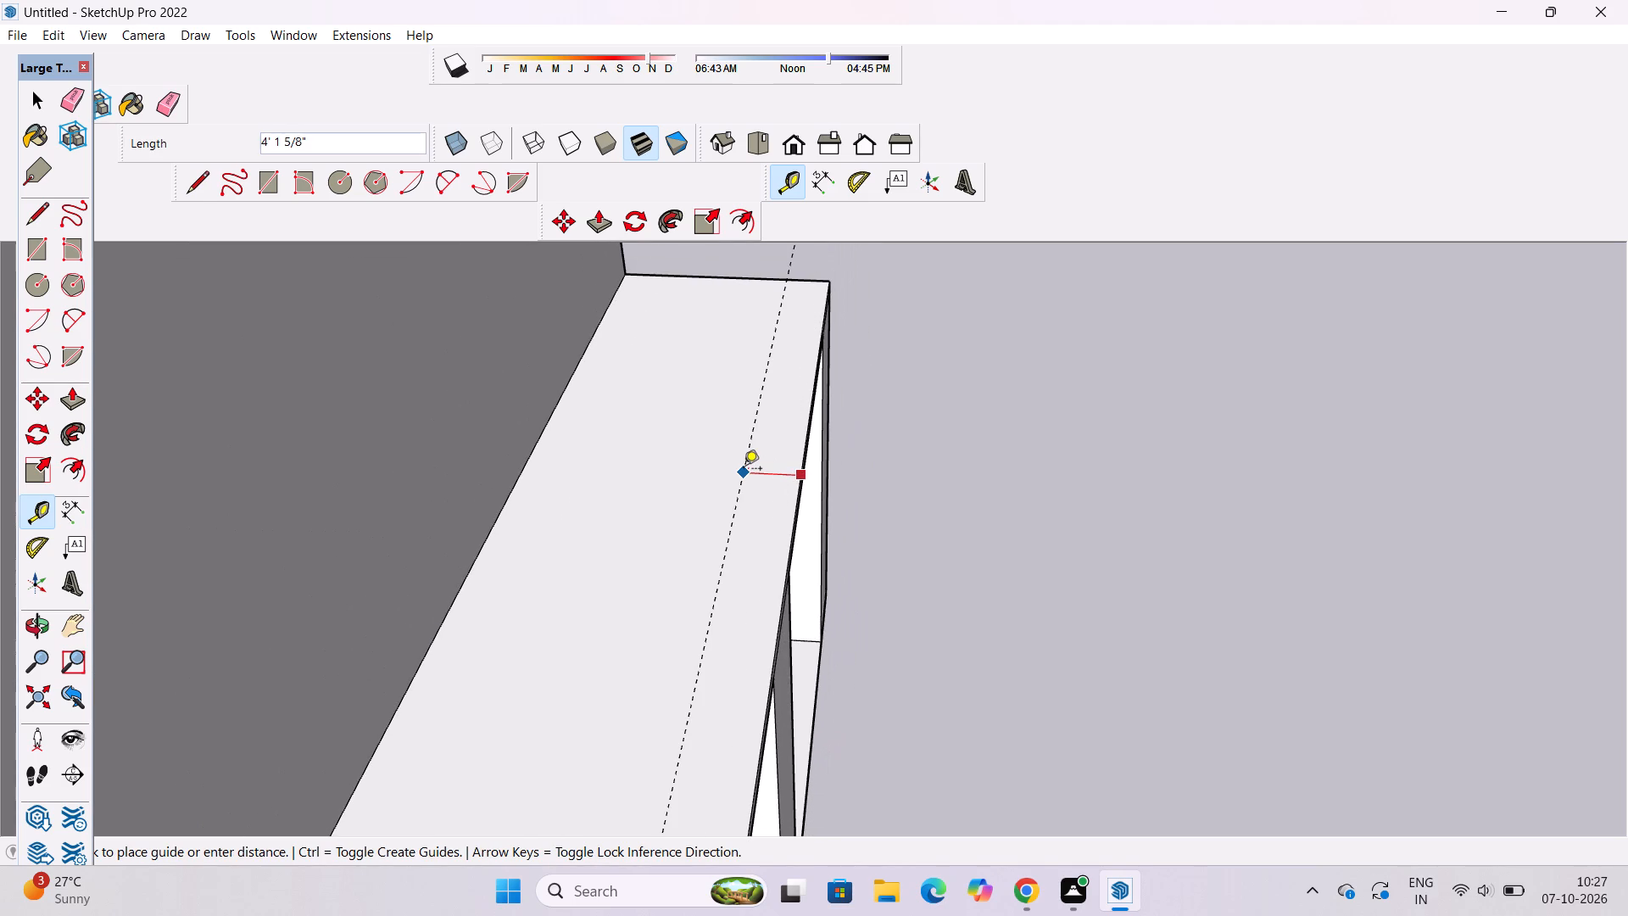
pyautogui.write("2'")
pyautogui.press('Return')
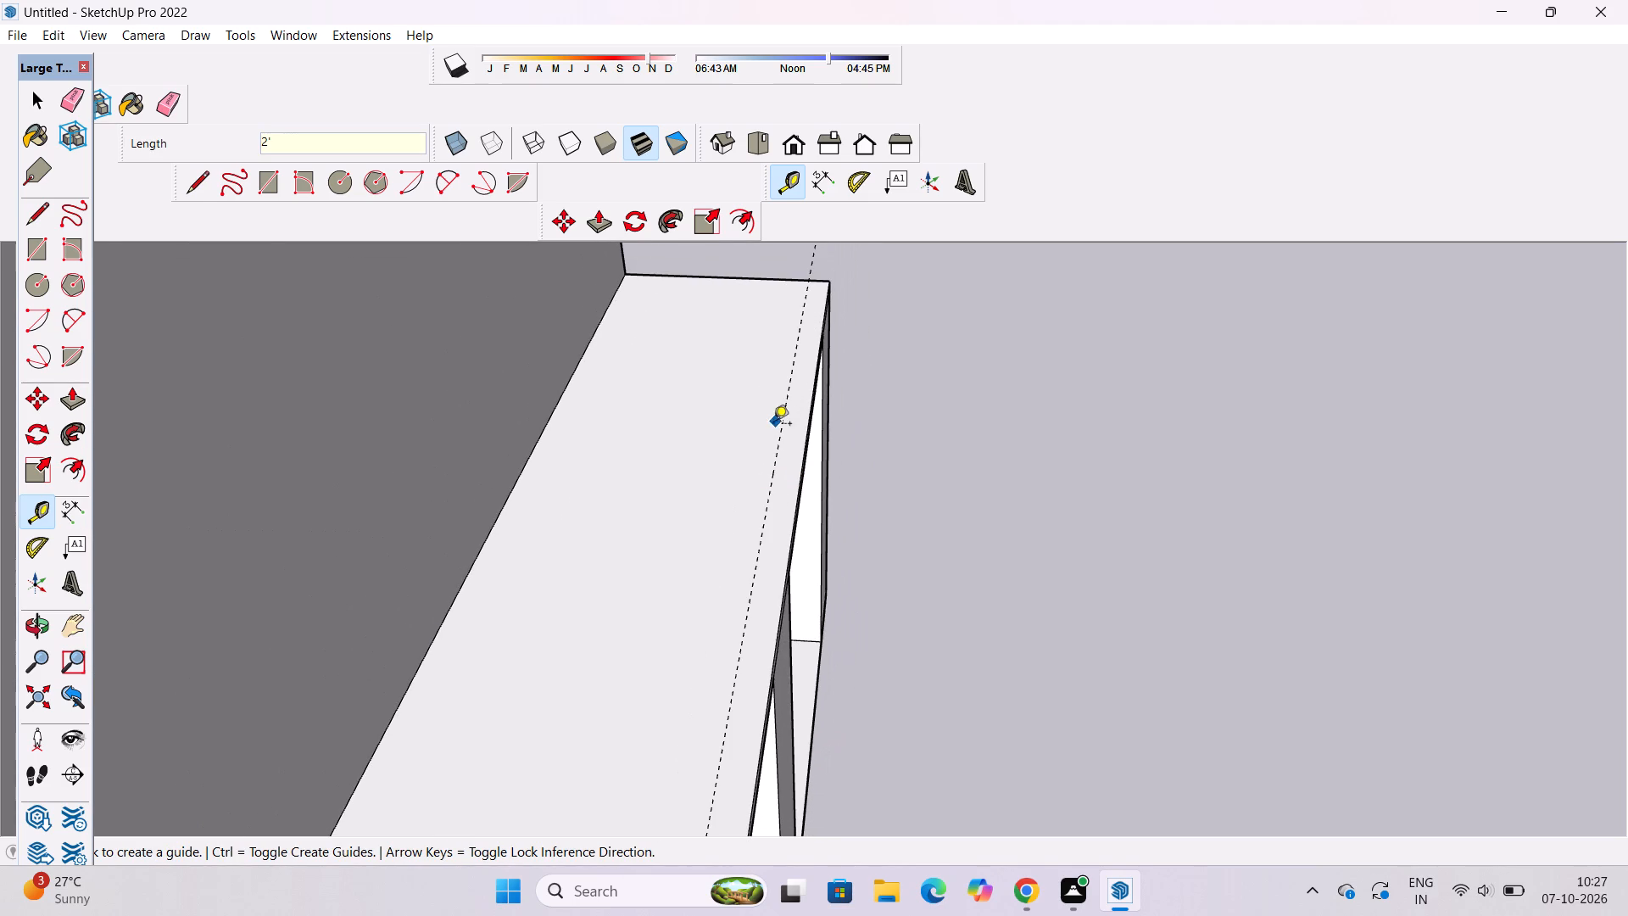
# Place a second guide on the roof slab 2' inside its rear edge behind the upper block.
pyautogui.scroll(-9, 773, 425)
pyautogui.scroll(4, 776, 355)
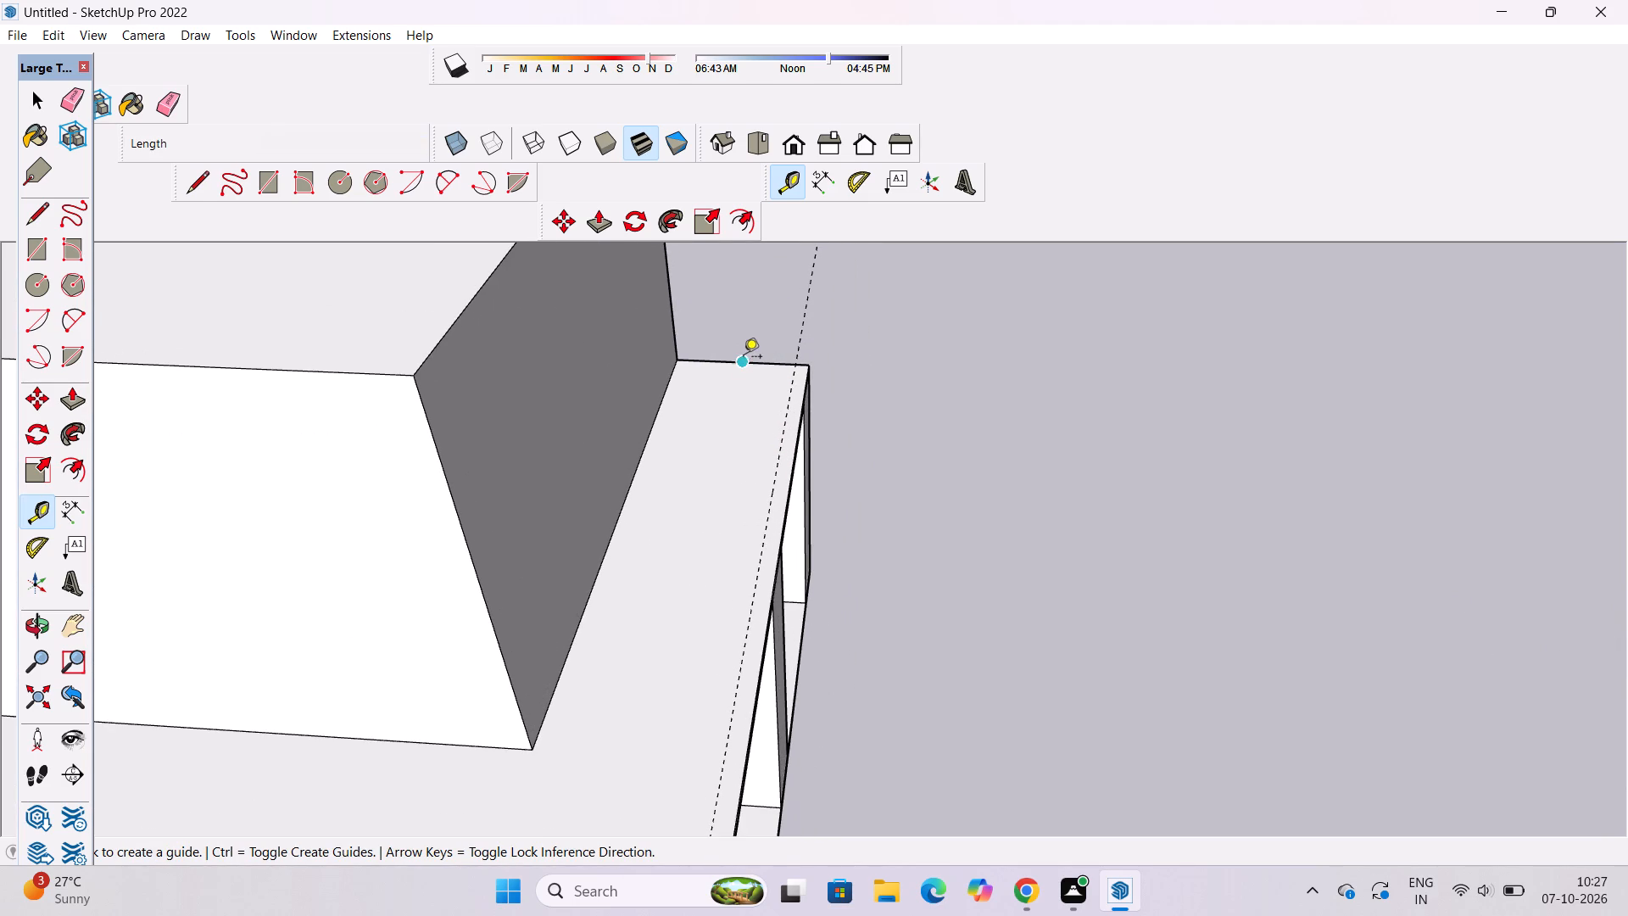
pyautogui.click(741, 360)
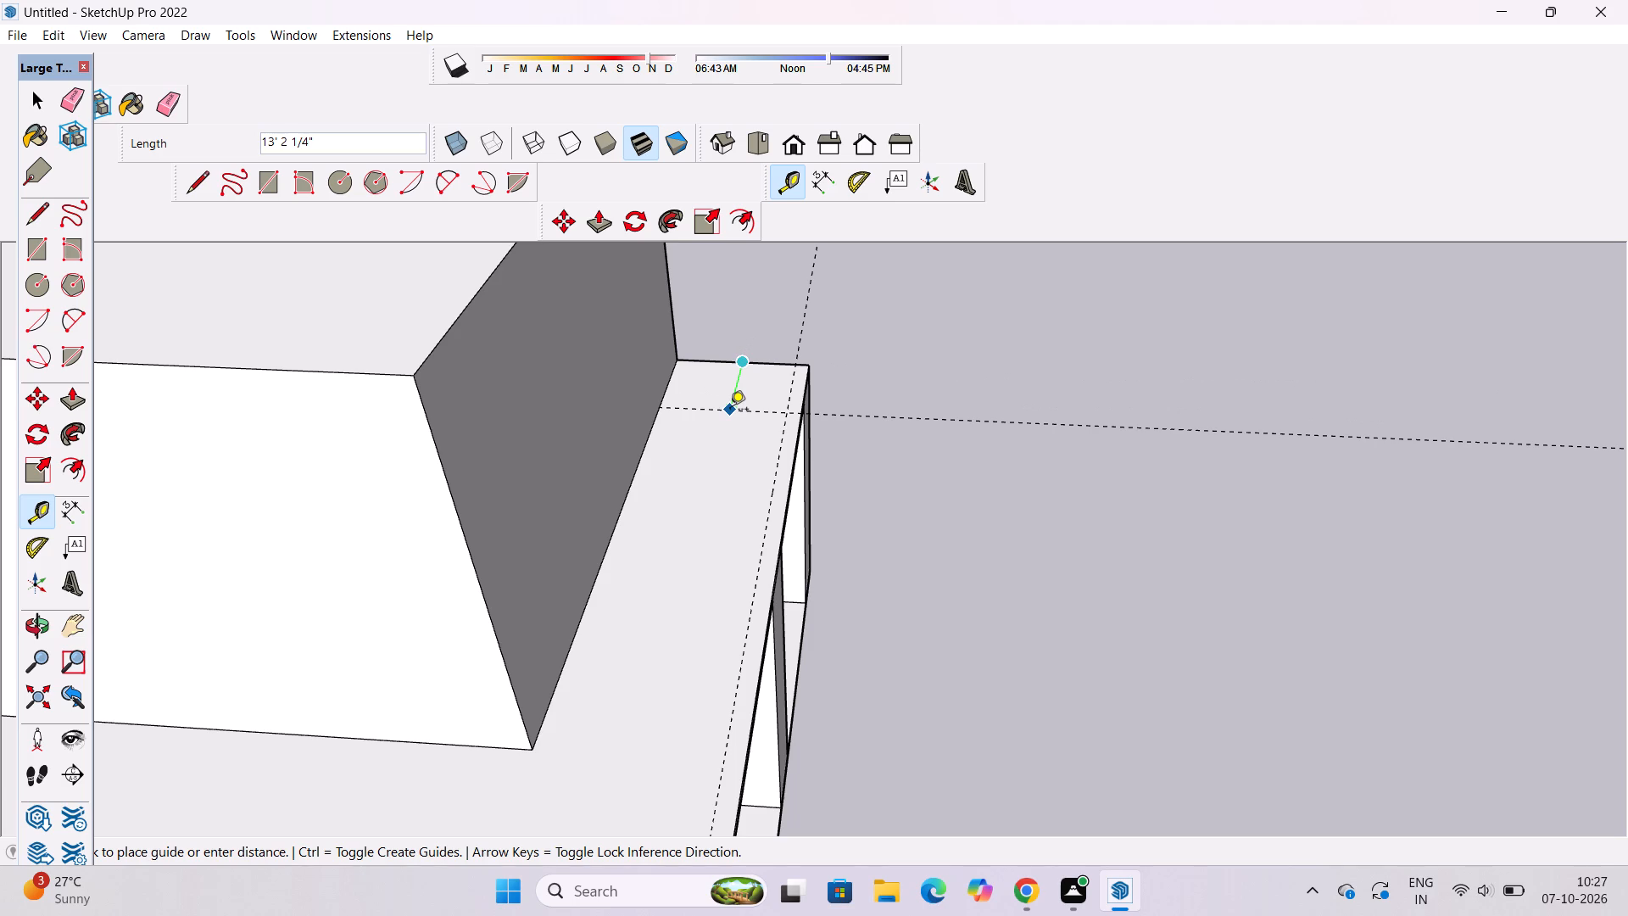
pyautogui.write("2'")
pyautogui.press('Return')
# Examine the roof slab's guides and the front edge where the solid wall meets the open bay.
pyautogui.scroll(-6, 956, 332)
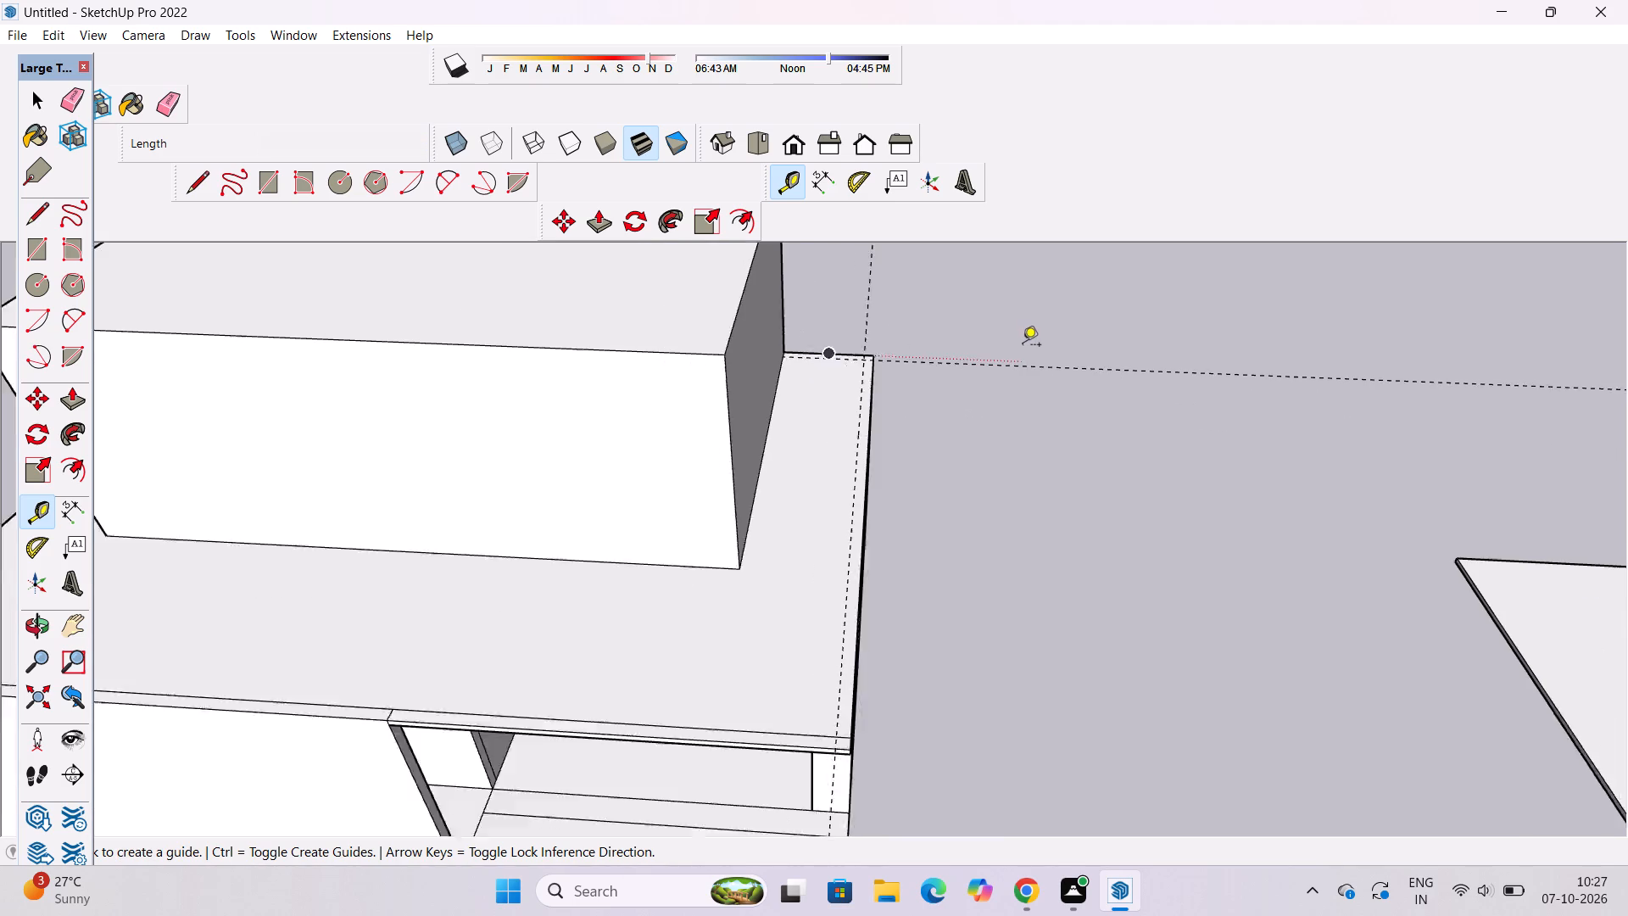
pyautogui.scroll(-2, 1023, 346)
pyautogui.scroll(-2, 884, 617)
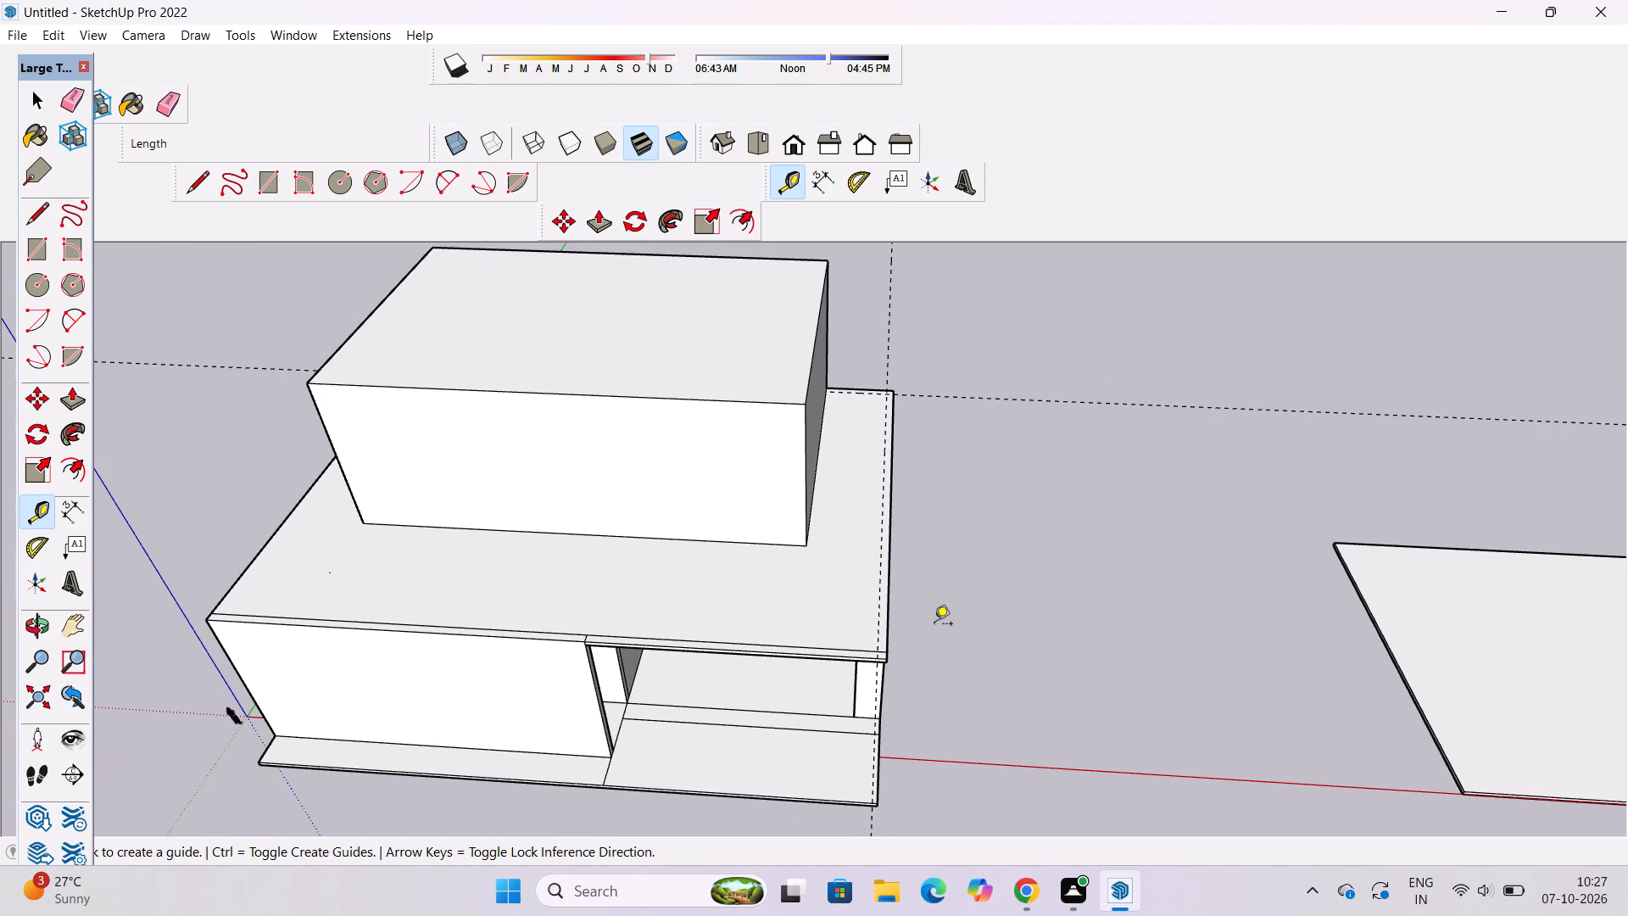
pyautogui.scroll(-1, 934, 625)
pyautogui.scroll(3, 934, 625)
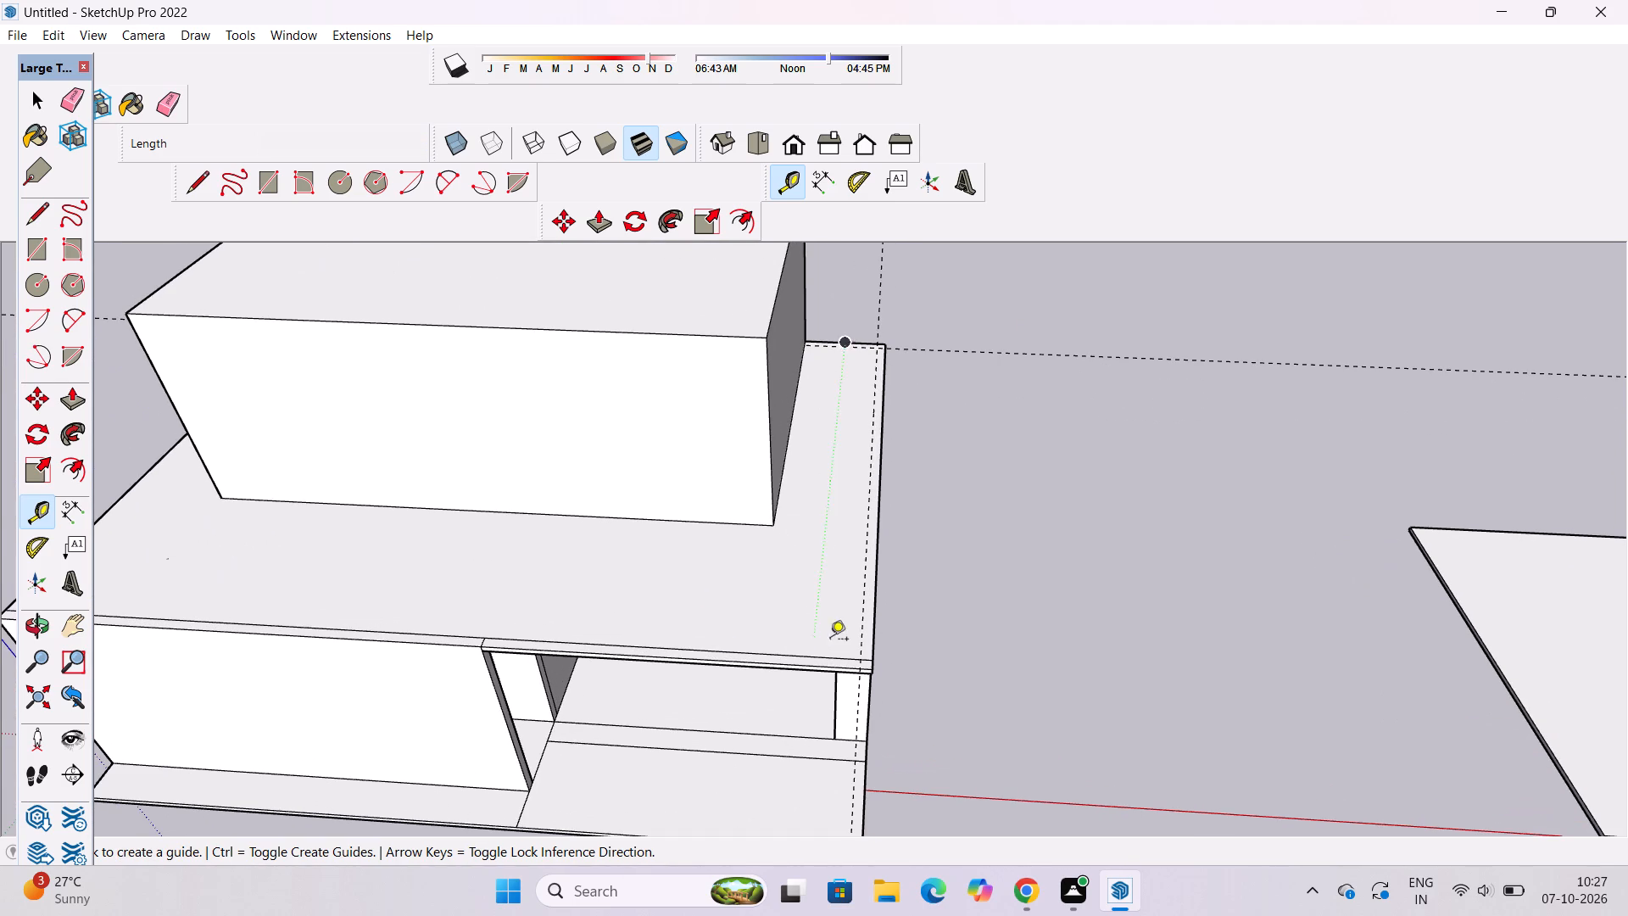
pyautogui.scroll(-5, 581, 670)
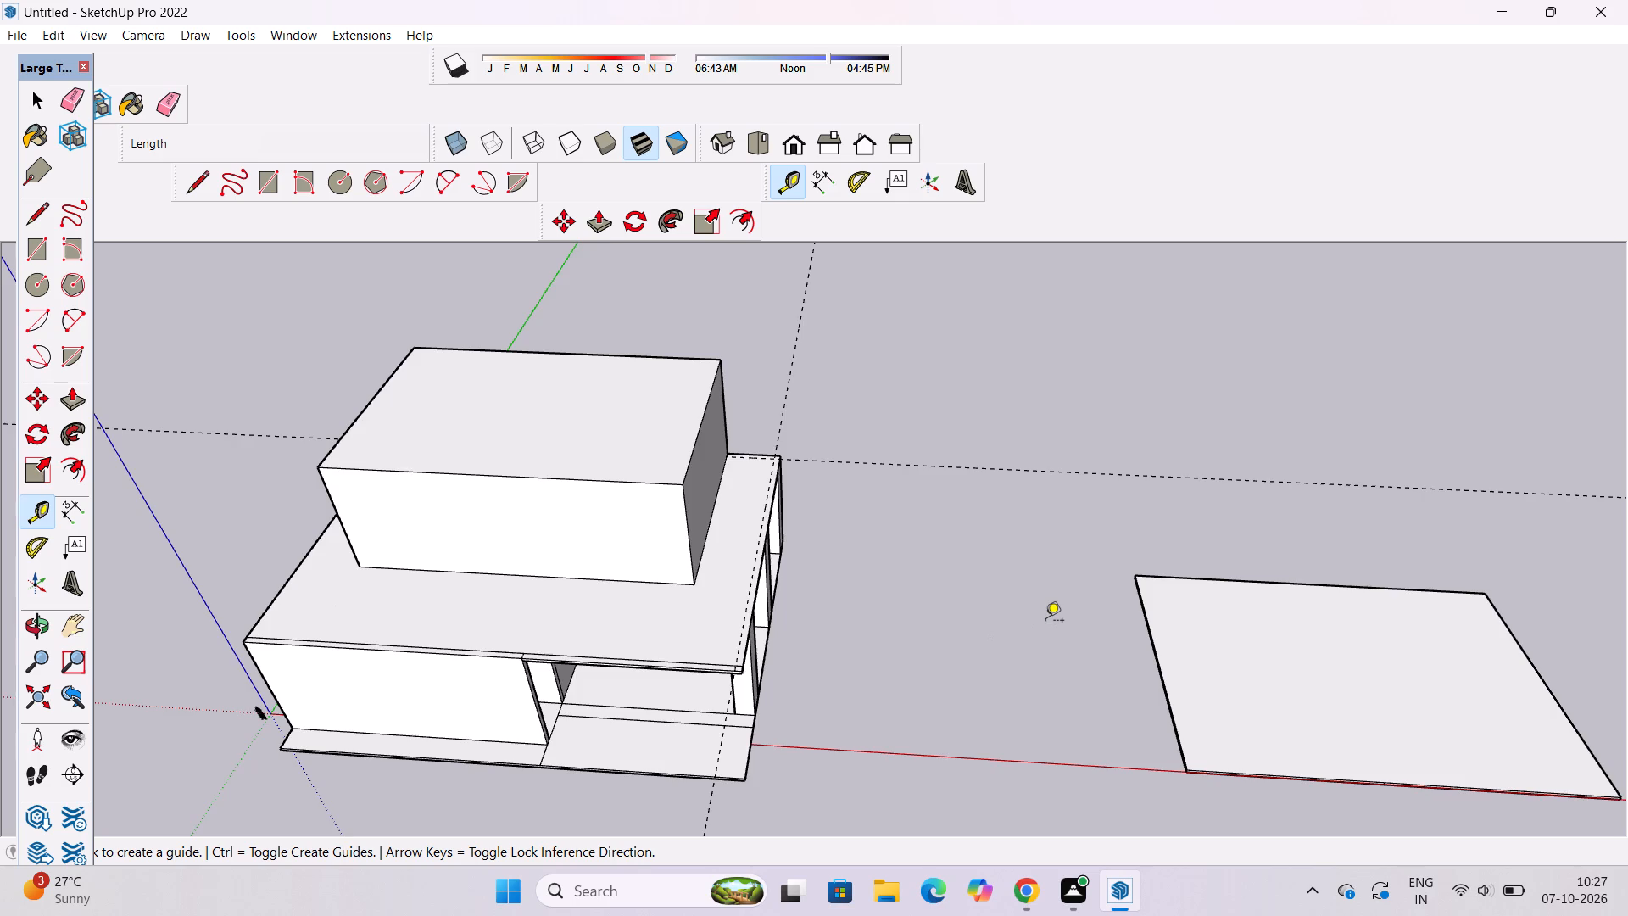
pyautogui.scroll(-4, 1045, 622)
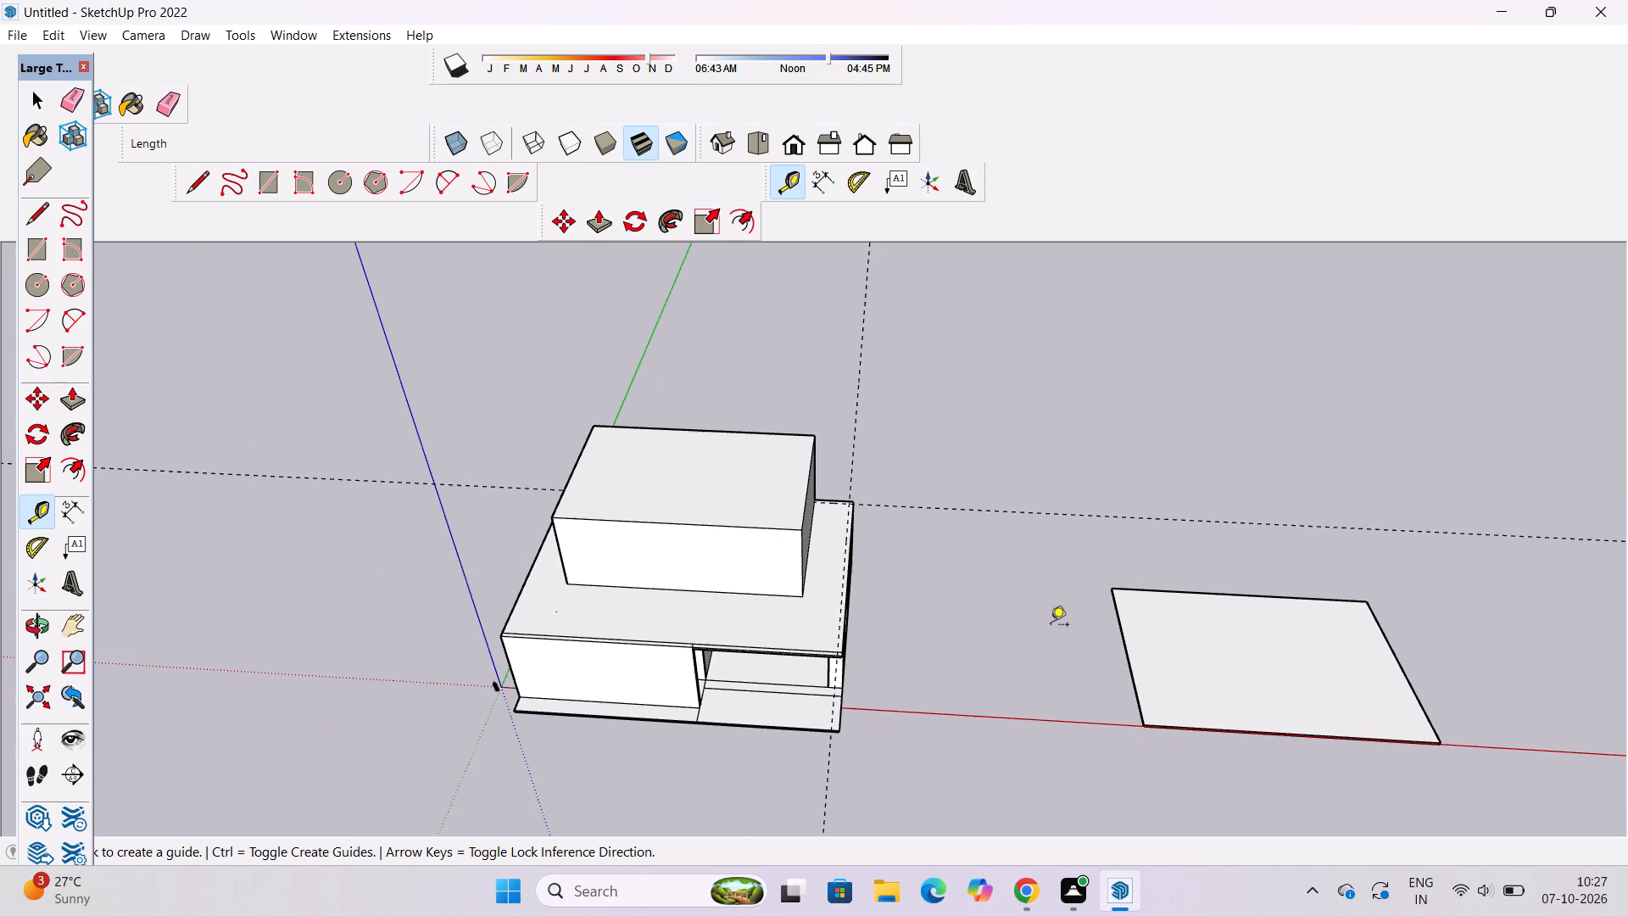
pyautogui.scroll(1, 1051, 626)
pyautogui.scroll(-1, 1051, 626)
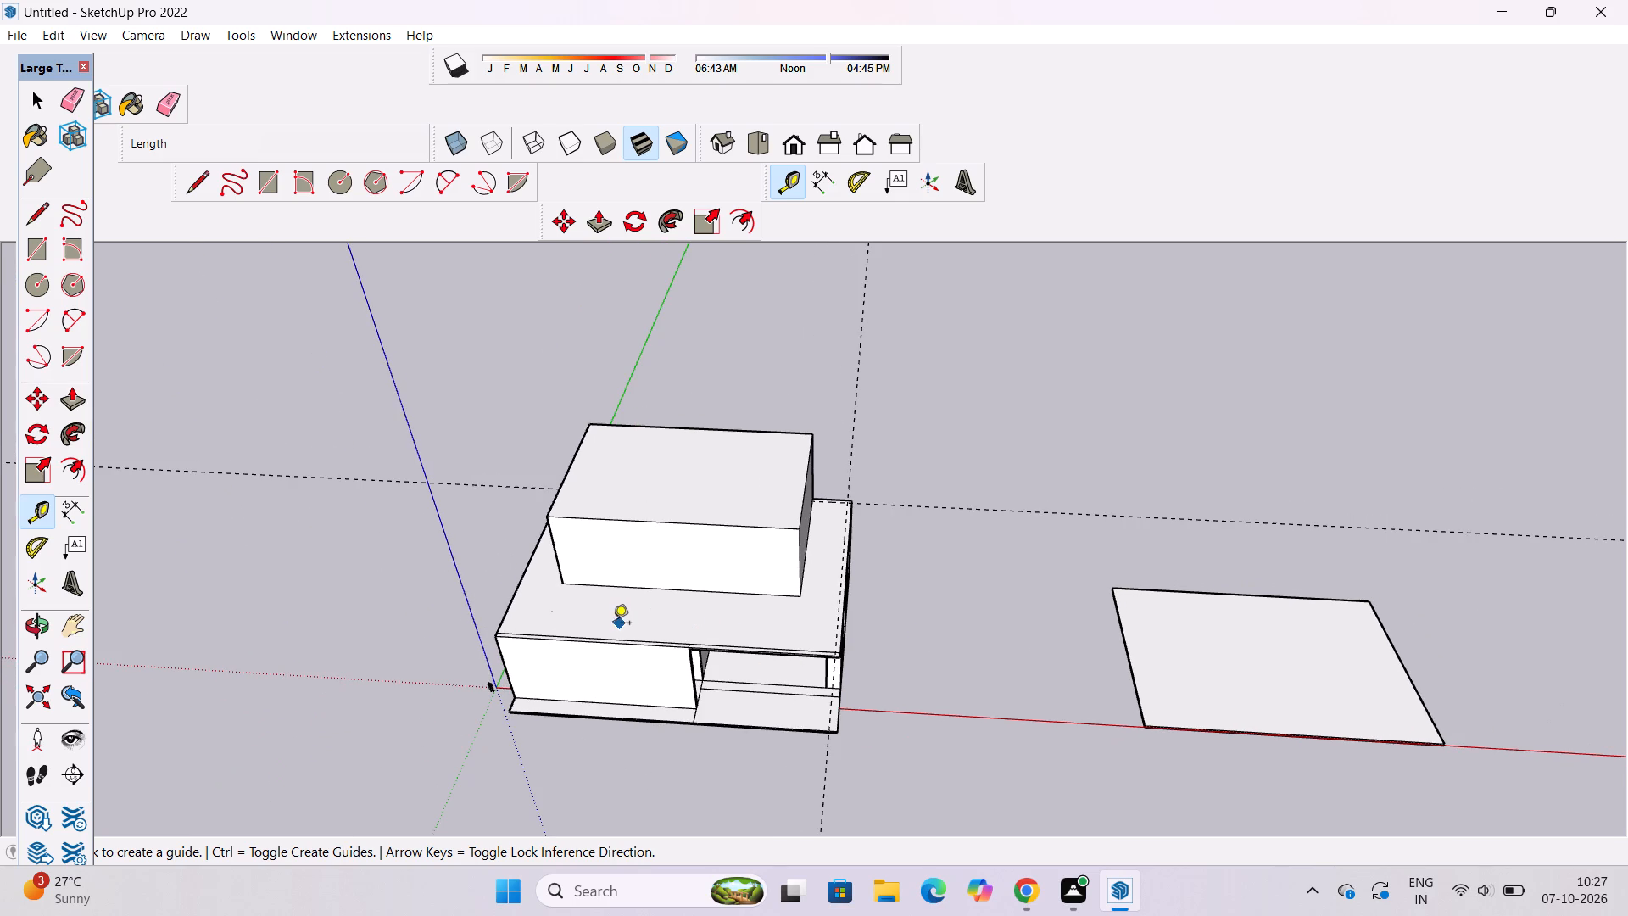
pyautogui.scroll(3, 613, 624)
pyautogui.scroll(-2, 542, 651)
pyautogui.scroll(4, 670, 658)
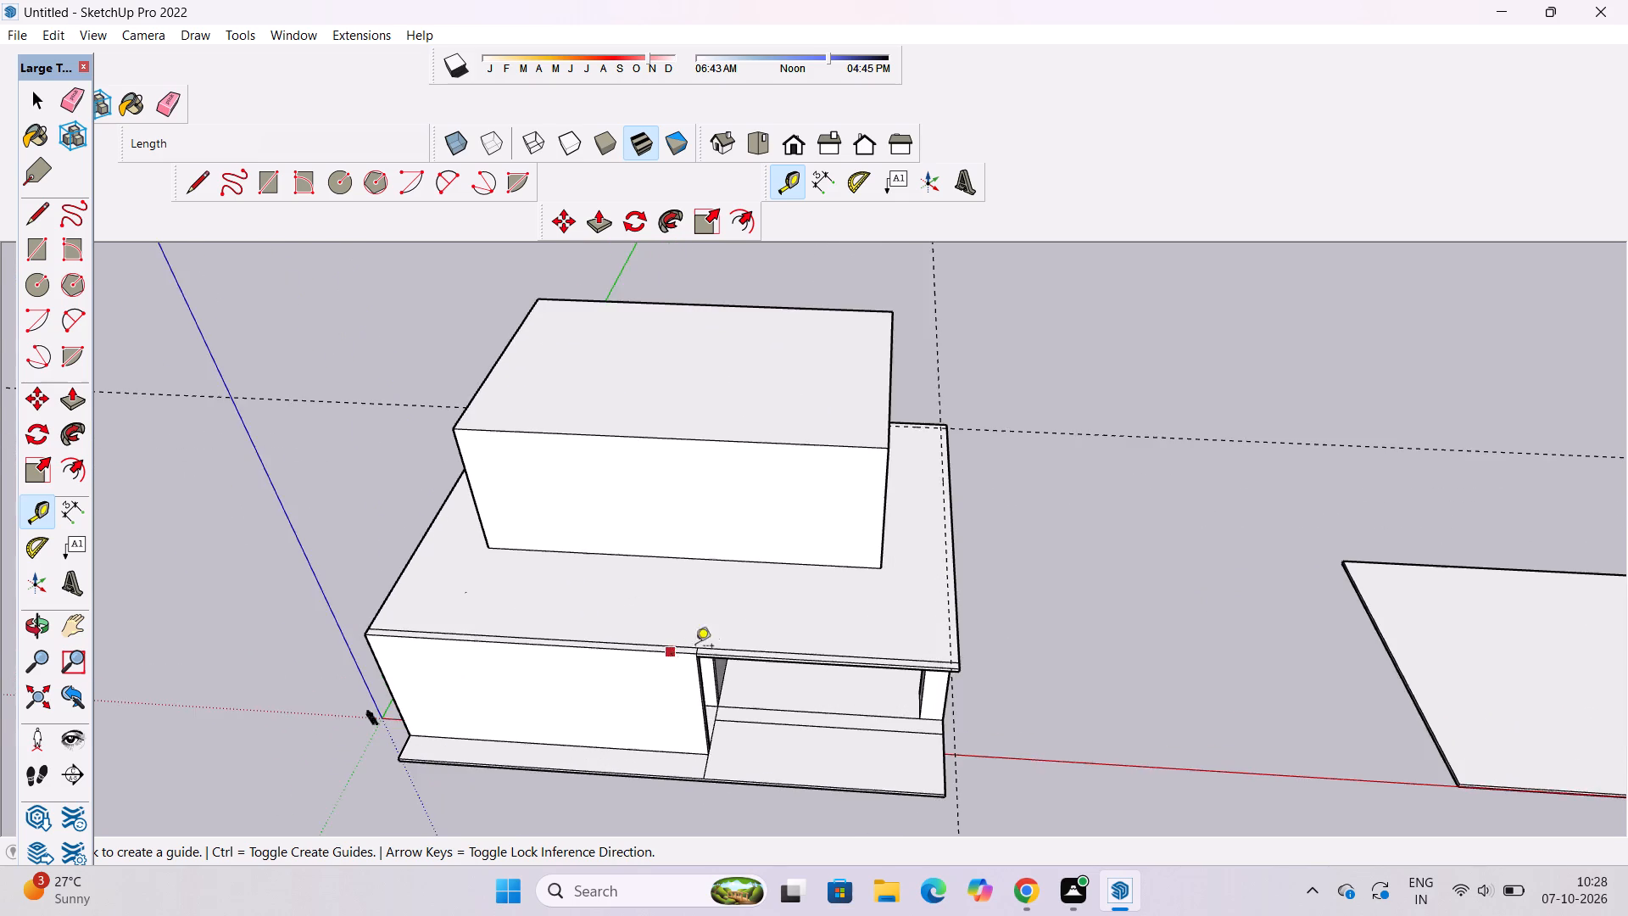
pyautogui.scroll(8, 750, 623)
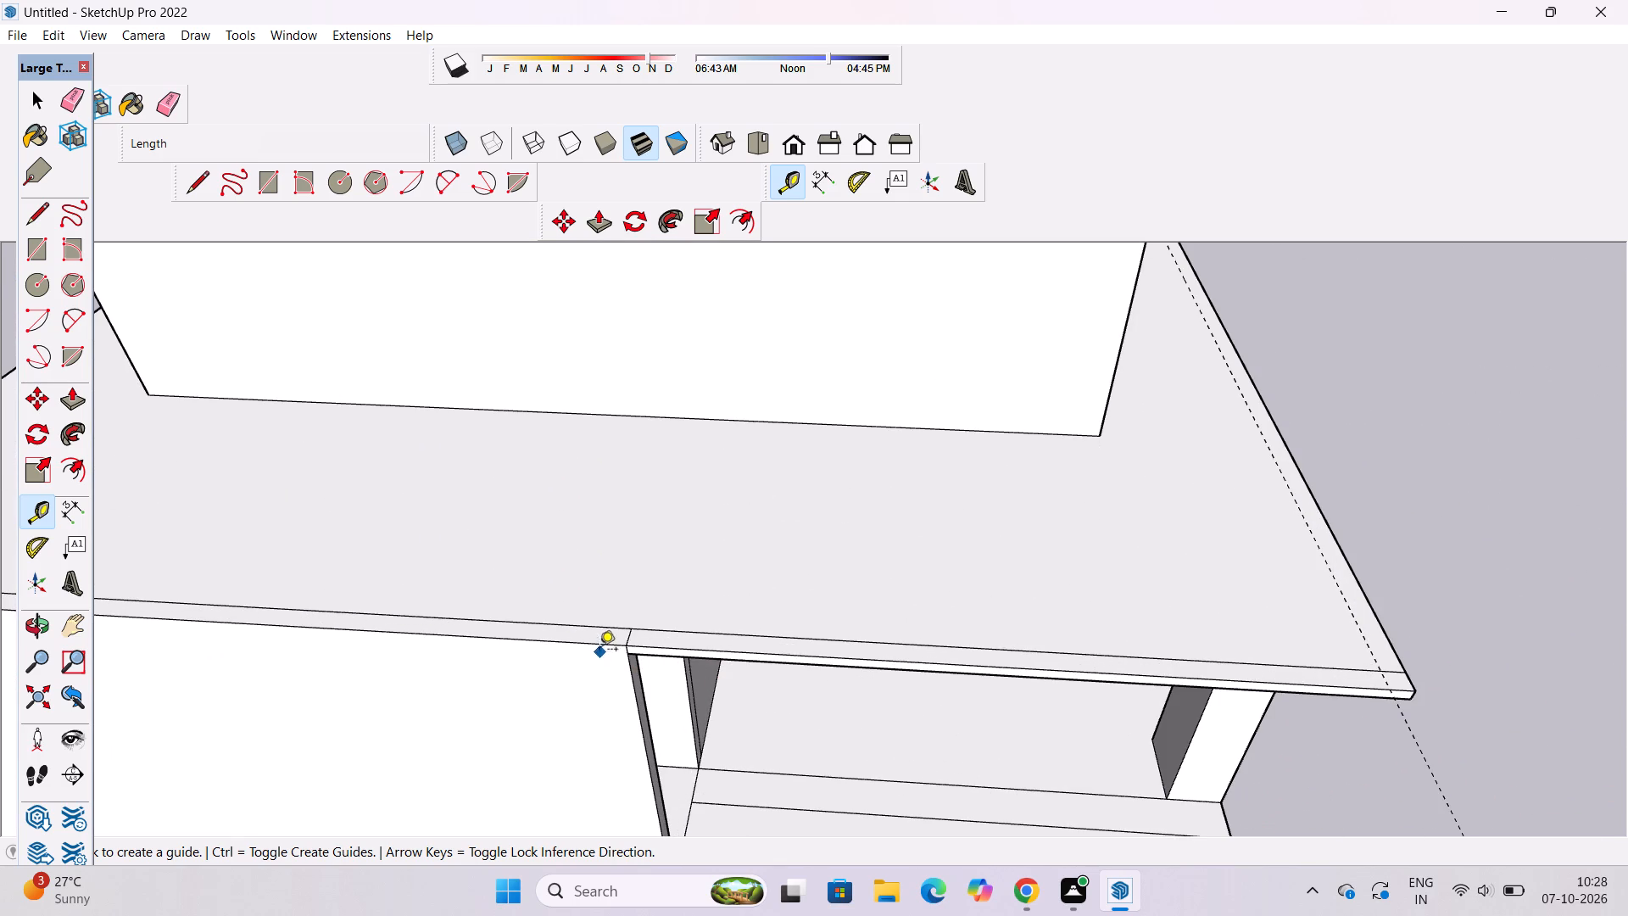
pyautogui.scroll(-2, 599, 651)
pyautogui.scroll(3, 610, 636)
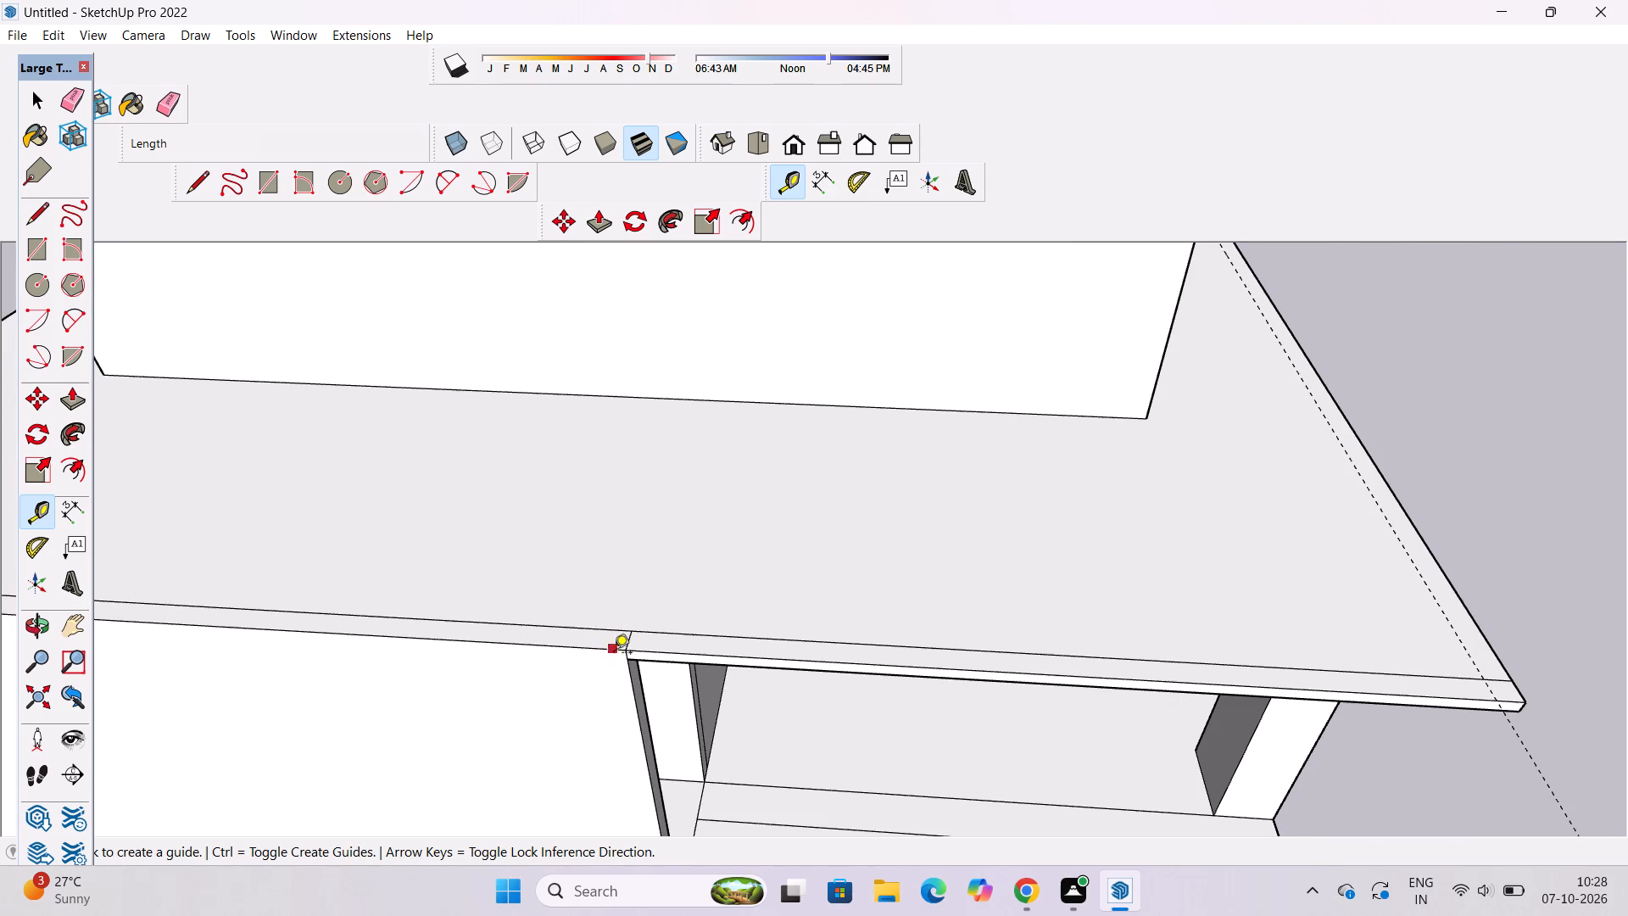
# Push/Pull the upper block's front face outward 5' over the roof slab.
pyautogui.press('space')
pyautogui.scroll(-5, 878, 661)
pyautogui.click(941, 362)
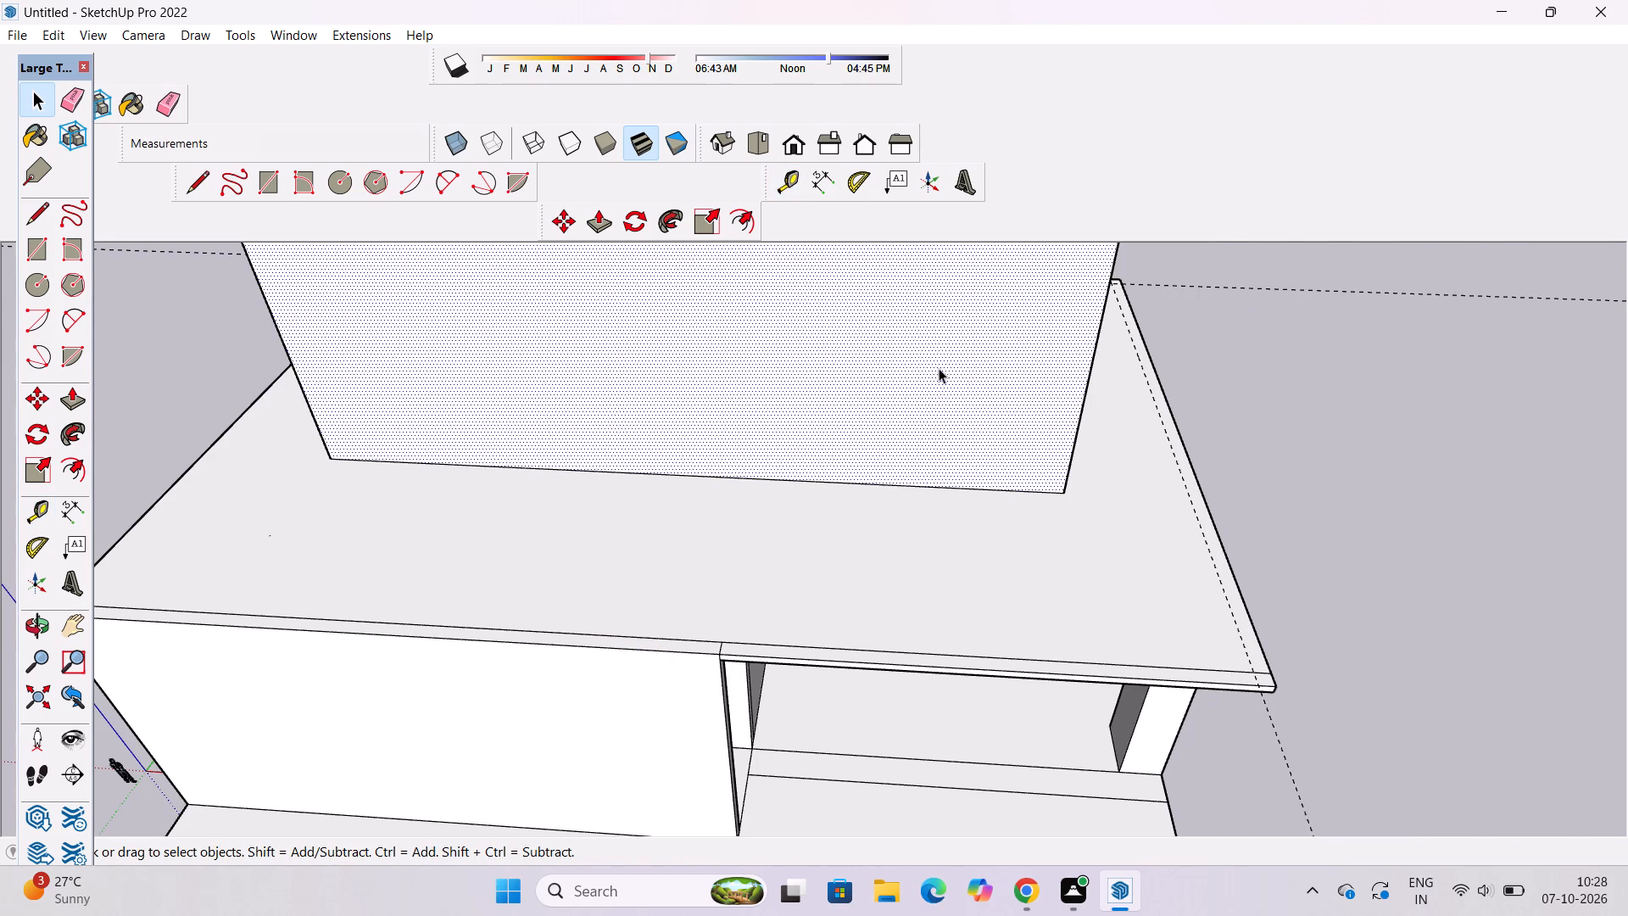
pyautogui.press('p')
pyautogui.scroll(-3, 937, 427)
pyautogui.click(939, 417)
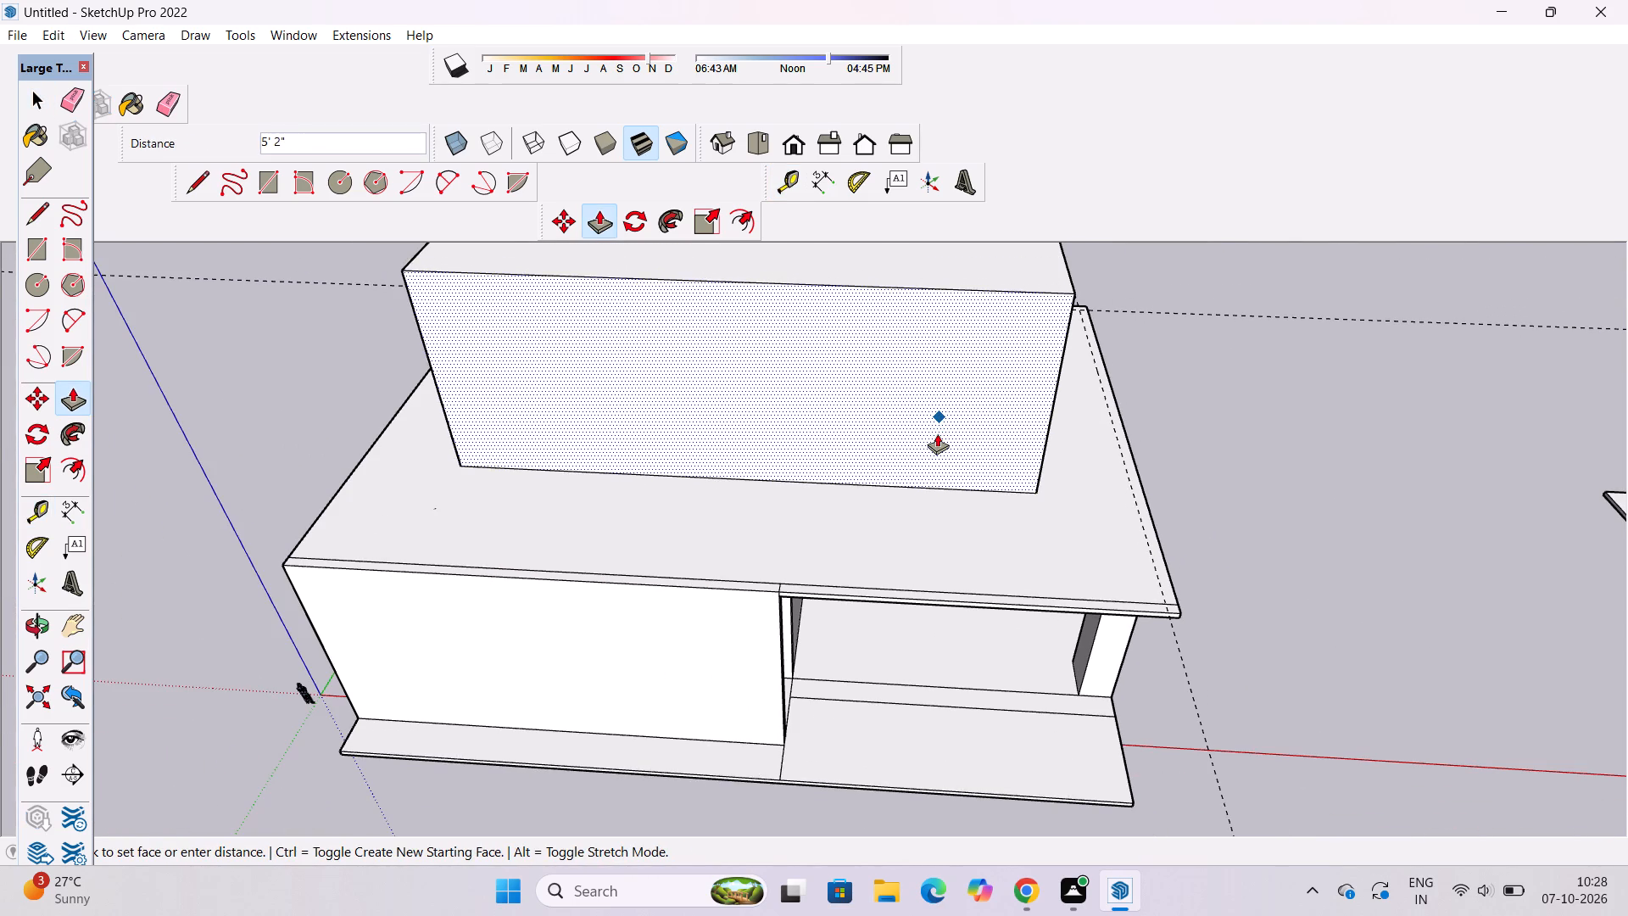
pyautogui.write("5'")
pyautogui.press('Return')
# Examine the extended upper block and the surrounding roof slab from the front, the side and above.
pyautogui.press('o')
pyautogui.scroll(-5, 934, 439)
pyautogui.moveTo(850, 581); pyautogui.dragTo(974, 507)
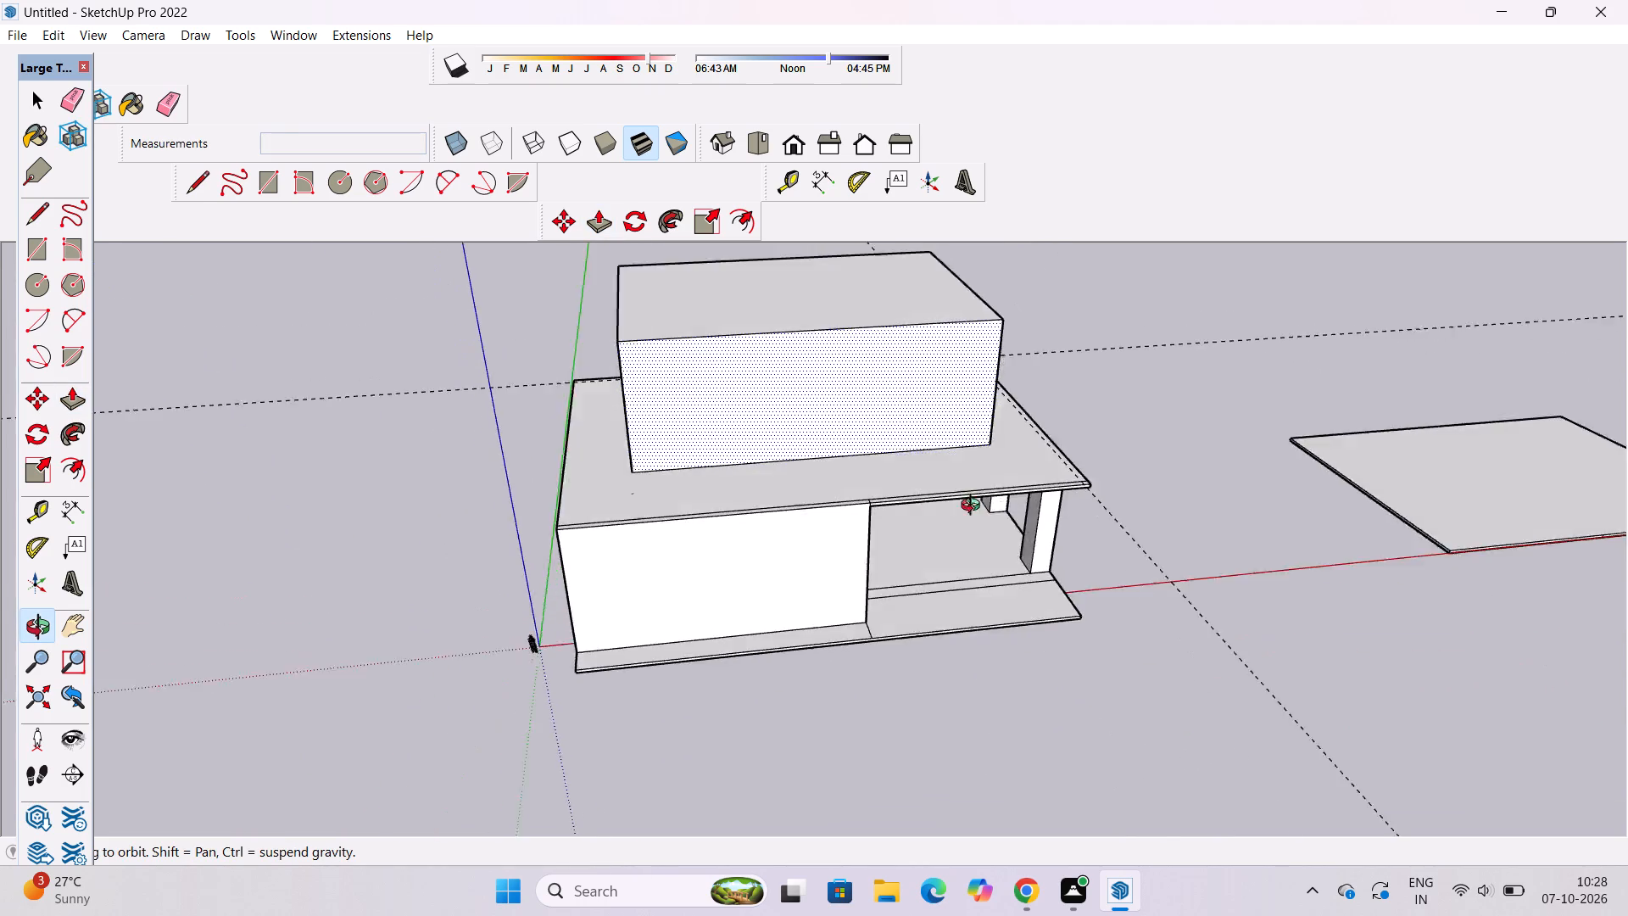
pyautogui.moveTo(974, 507); pyautogui.dragTo(1176, 517)
pyautogui.press('space')
pyautogui.click(1140, 567)
pyautogui.scroll(4, 931, 406)
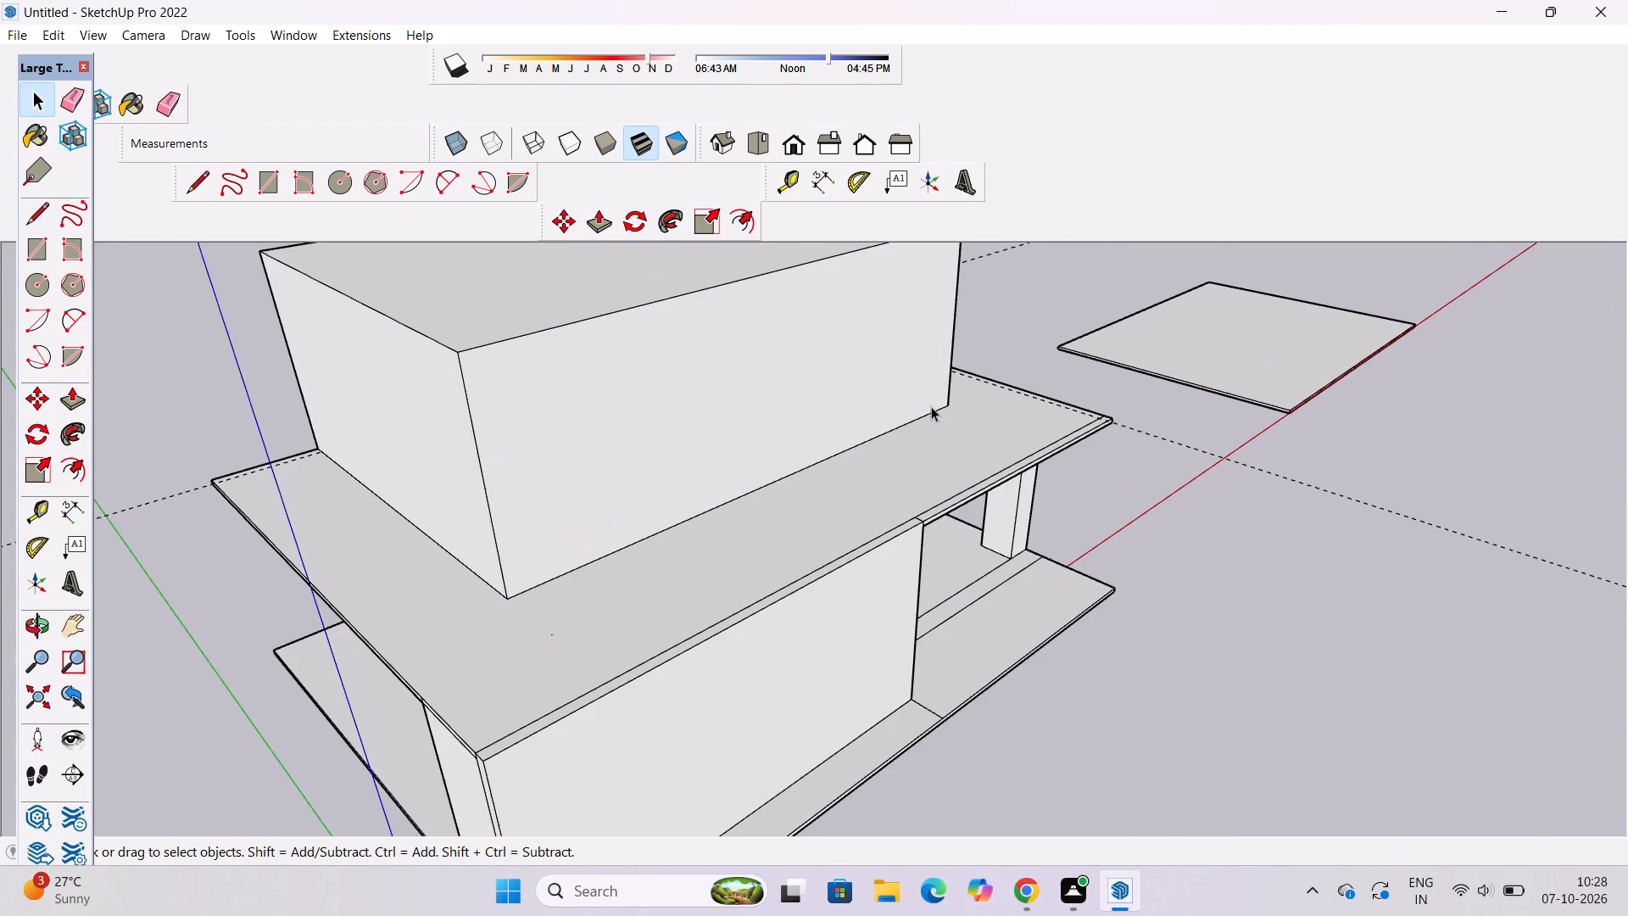
pyautogui.press('o')
pyautogui.moveTo(1020, 483); pyautogui.dragTo(916, 541)
pyautogui.moveTo(850, 542); pyautogui.dragTo(873, 643)
pyautogui.moveTo(907, 695); pyautogui.dragTo(761, 713)
pyautogui.moveTo(755, 715); pyautogui.dragTo(773, 689)
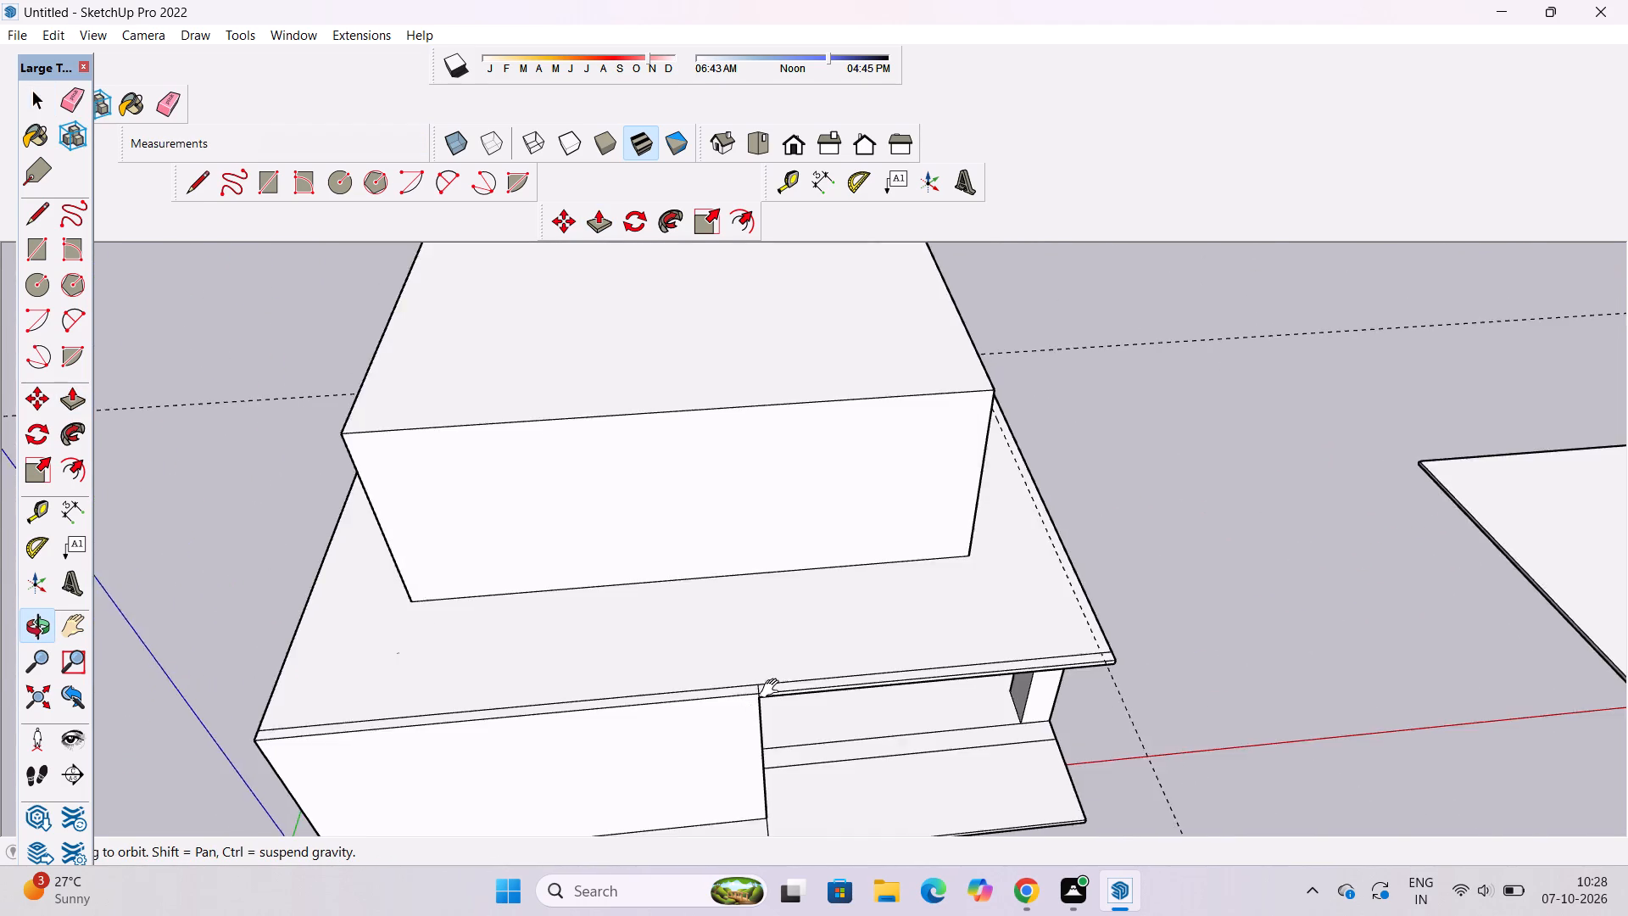
pyautogui.moveTo(773, 689); pyautogui.dragTo(806, 664)
pyautogui.moveTo(806, 664); pyautogui.dragTo(766, 672)
pyautogui.scroll(4, 739, 669)
pyautogui.keyDown('shift'); pyautogui.moveTo(739, 669); pyautogui.dragTo(840, 671); pyautogui.keyUp('shift')
pyautogui.keyDown('shift'); pyautogui.scroll(-4, 750, 611); pyautogui.keyUp('shift')
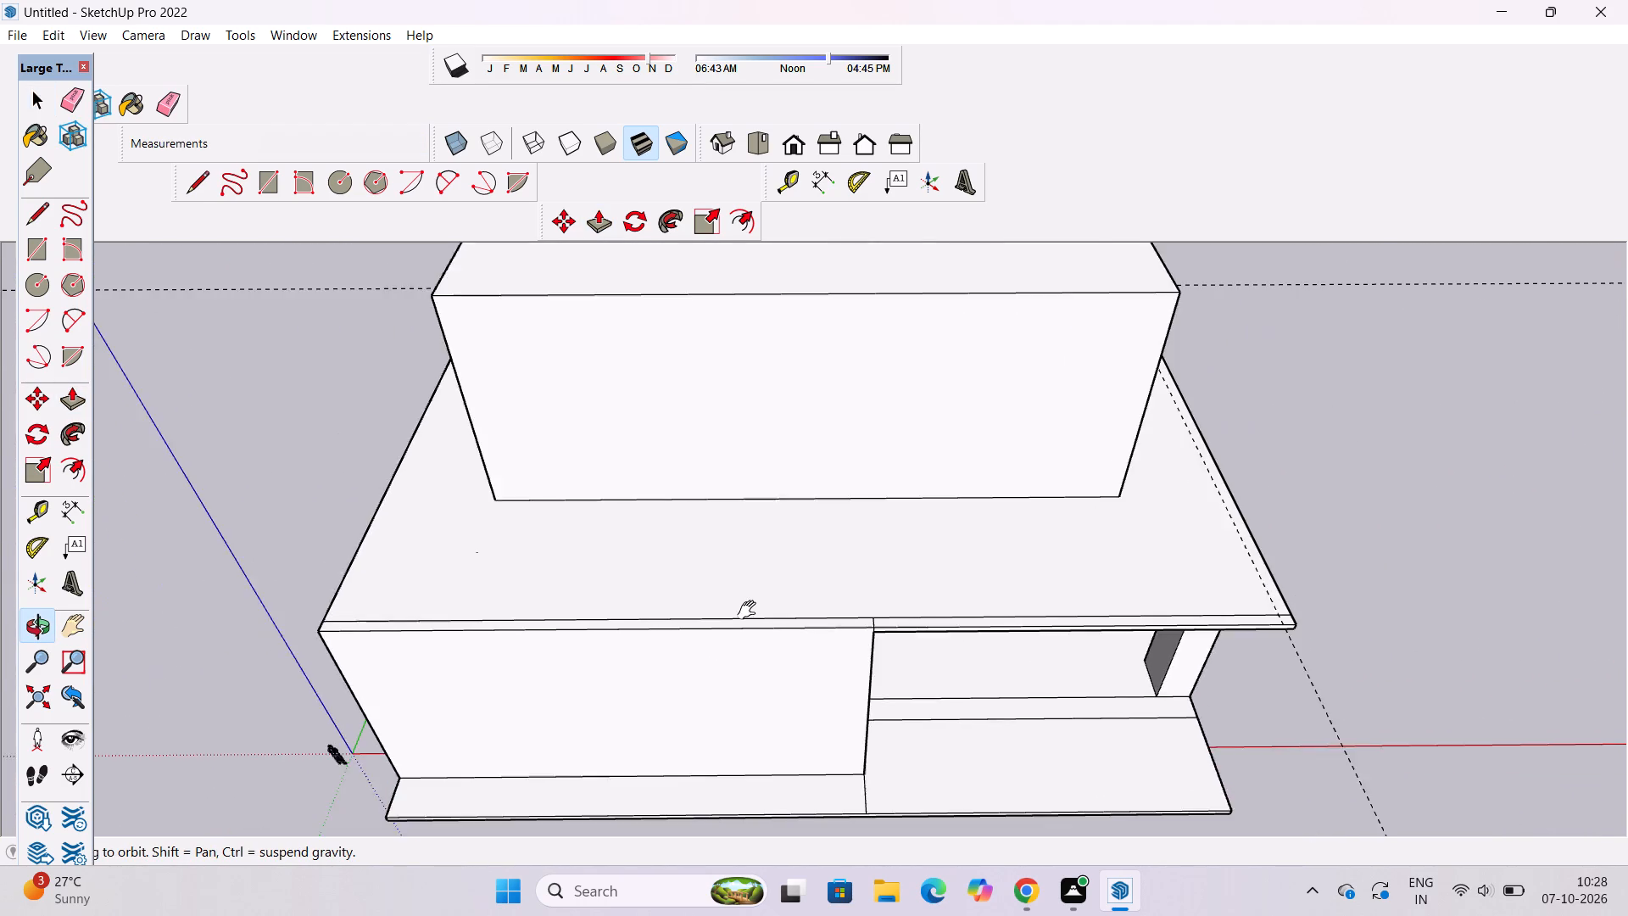
pyautogui.moveTo(750, 623); pyautogui.dragTo(782, 681)
pyautogui.scroll(3, 783, 674)
pyautogui.keyDown('shift'); pyautogui.click(778, 659); pyautogui.keyUp('shift')
pyautogui.keyDown('shift'); pyautogui.moveTo(758, 662); pyautogui.dragTo(778, 696); pyautogui.keyUp('shift')
pyautogui.moveTo(788, 708); pyautogui.dragTo(788, 713)
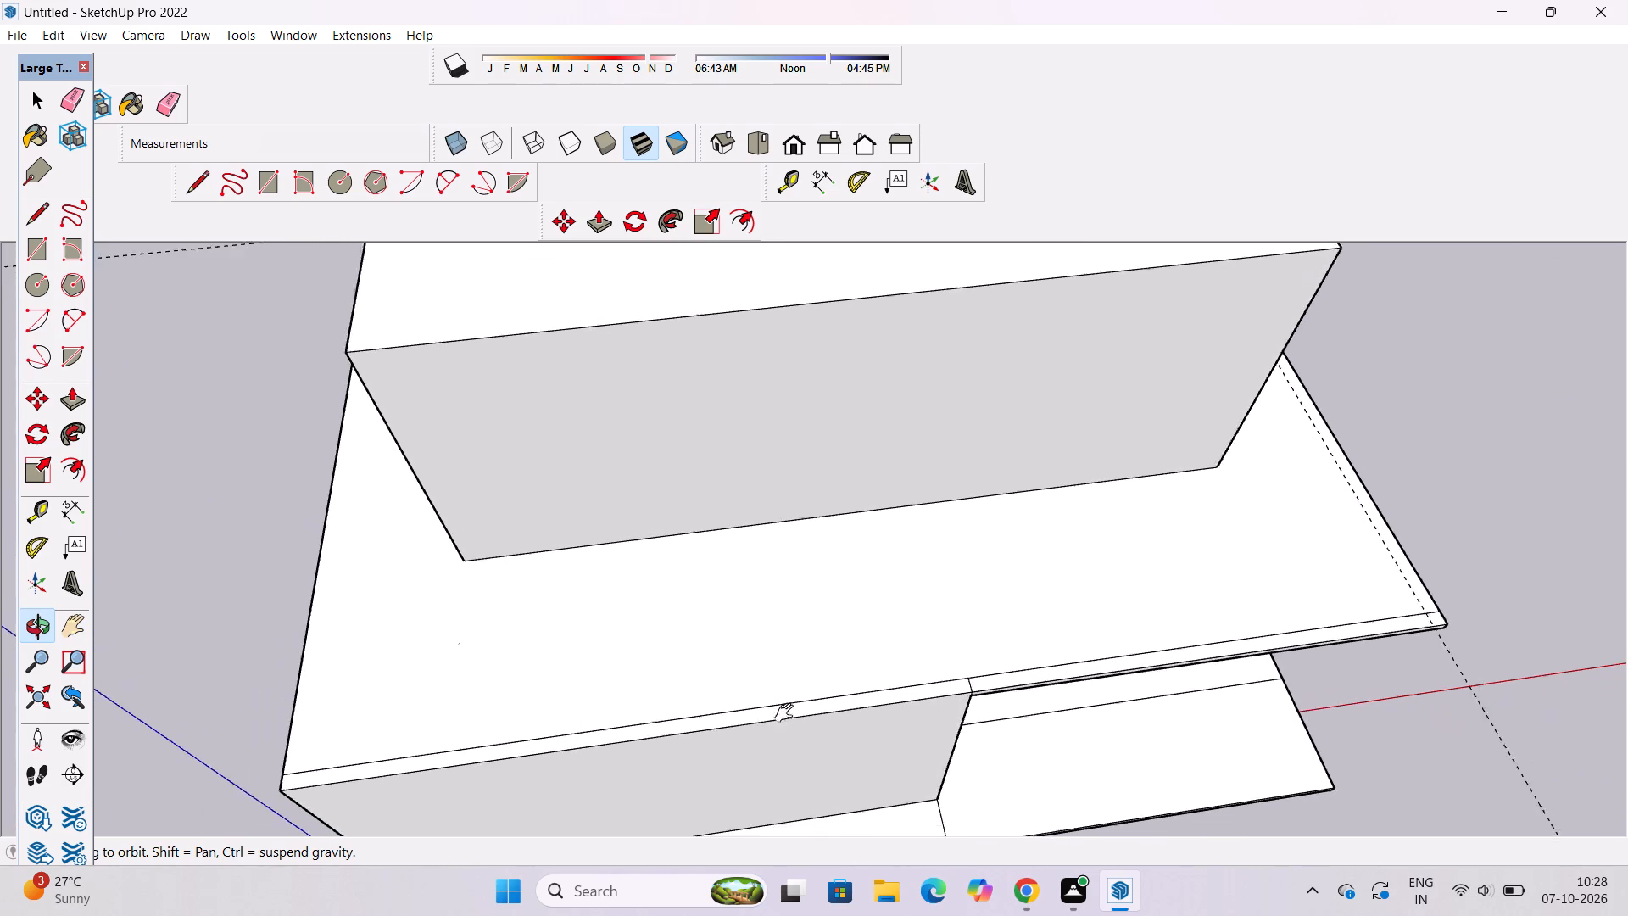
pyautogui.moveTo(788, 713); pyautogui.dragTo(737, 696)
pyautogui.moveTo(730, 694); pyautogui.dragTo(764, 689)
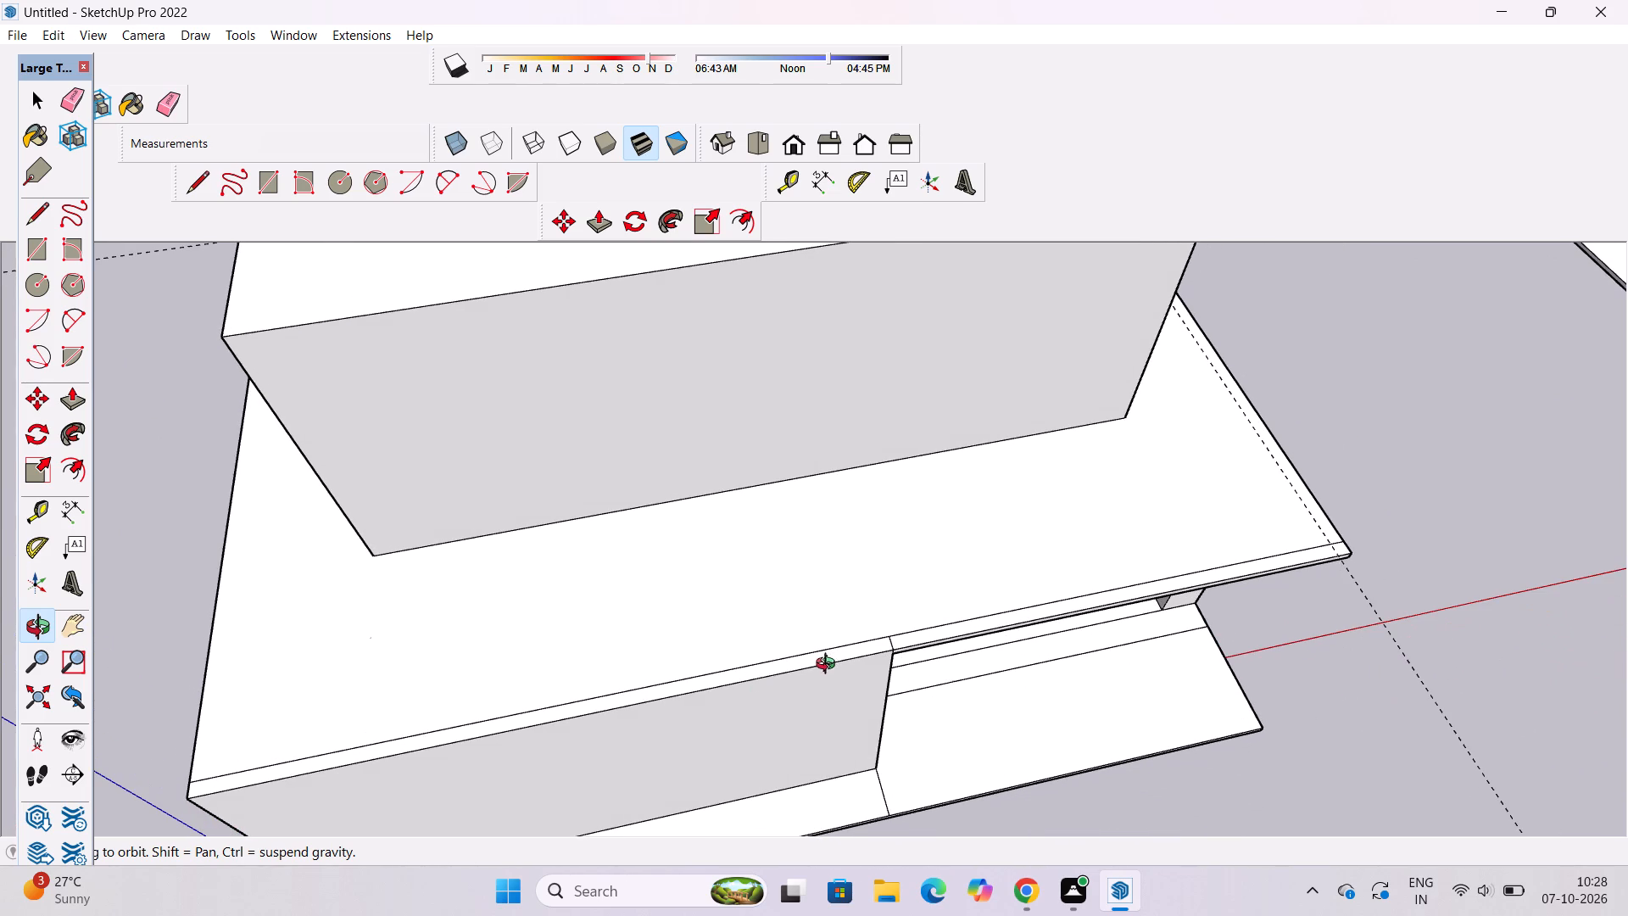
pyautogui.scroll(-2, 818, 648)
pyautogui.keyDown('shift'); pyautogui.moveTo(683, 670); pyautogui.dragTo(901, 649); pyautogui.keyUp('shift')
pyautogui.scroll(-4, 901, 649)
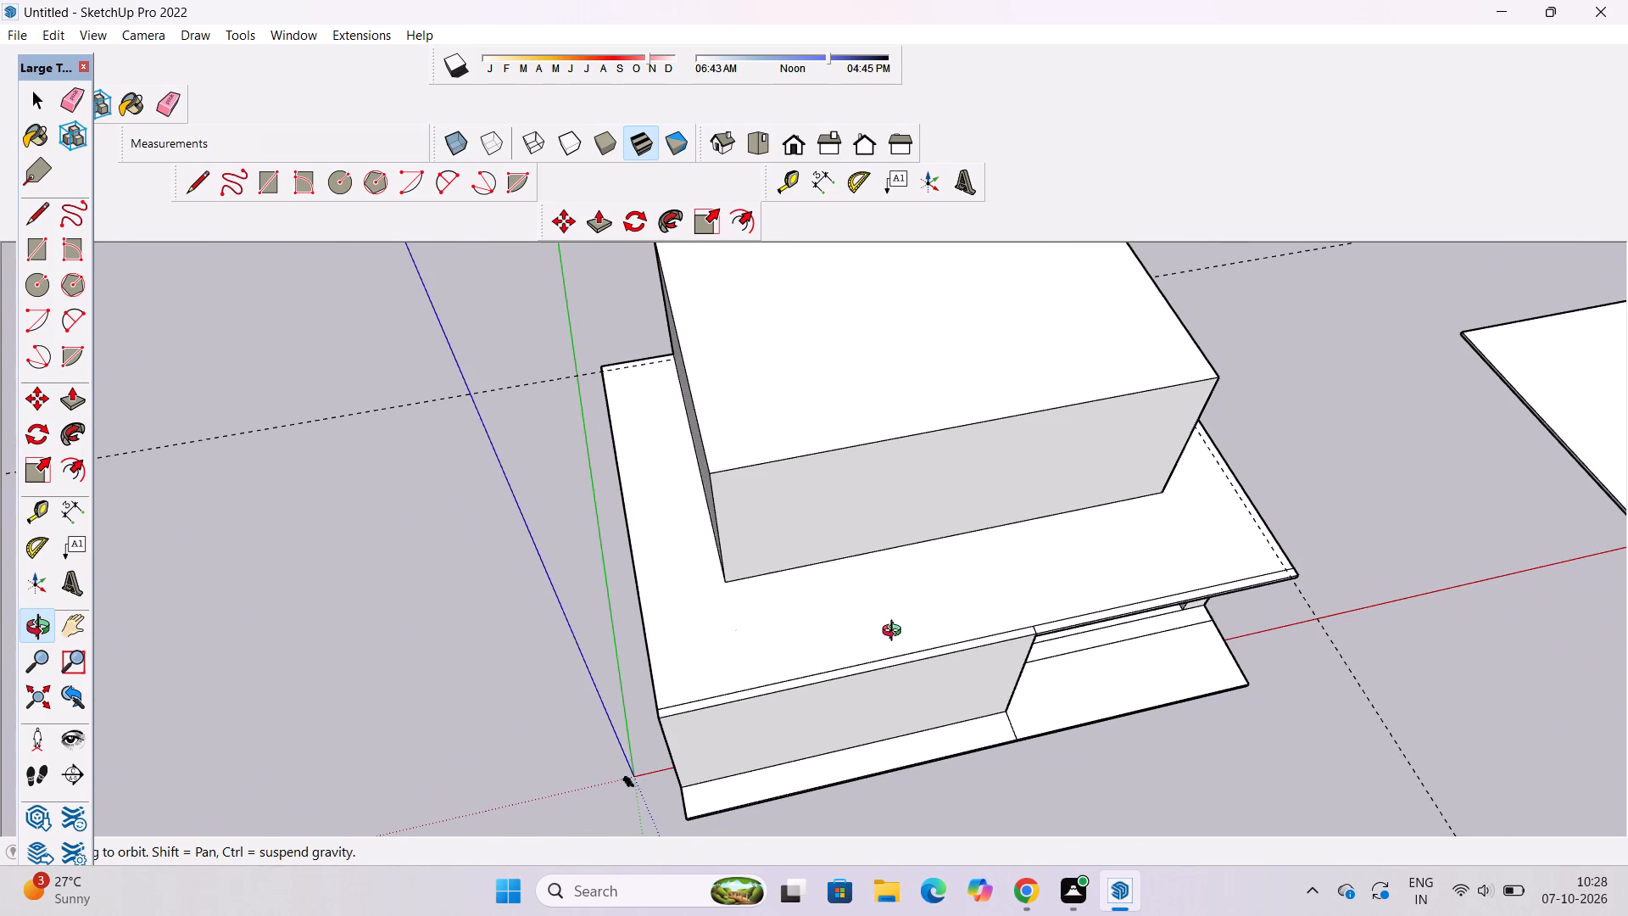
pyautogui.moveTo(1022, 642); pyautogui.dragTo(880, 649)
pyautogui.moveTo(792, 663); pyautogui.dragTo(1030, 706)
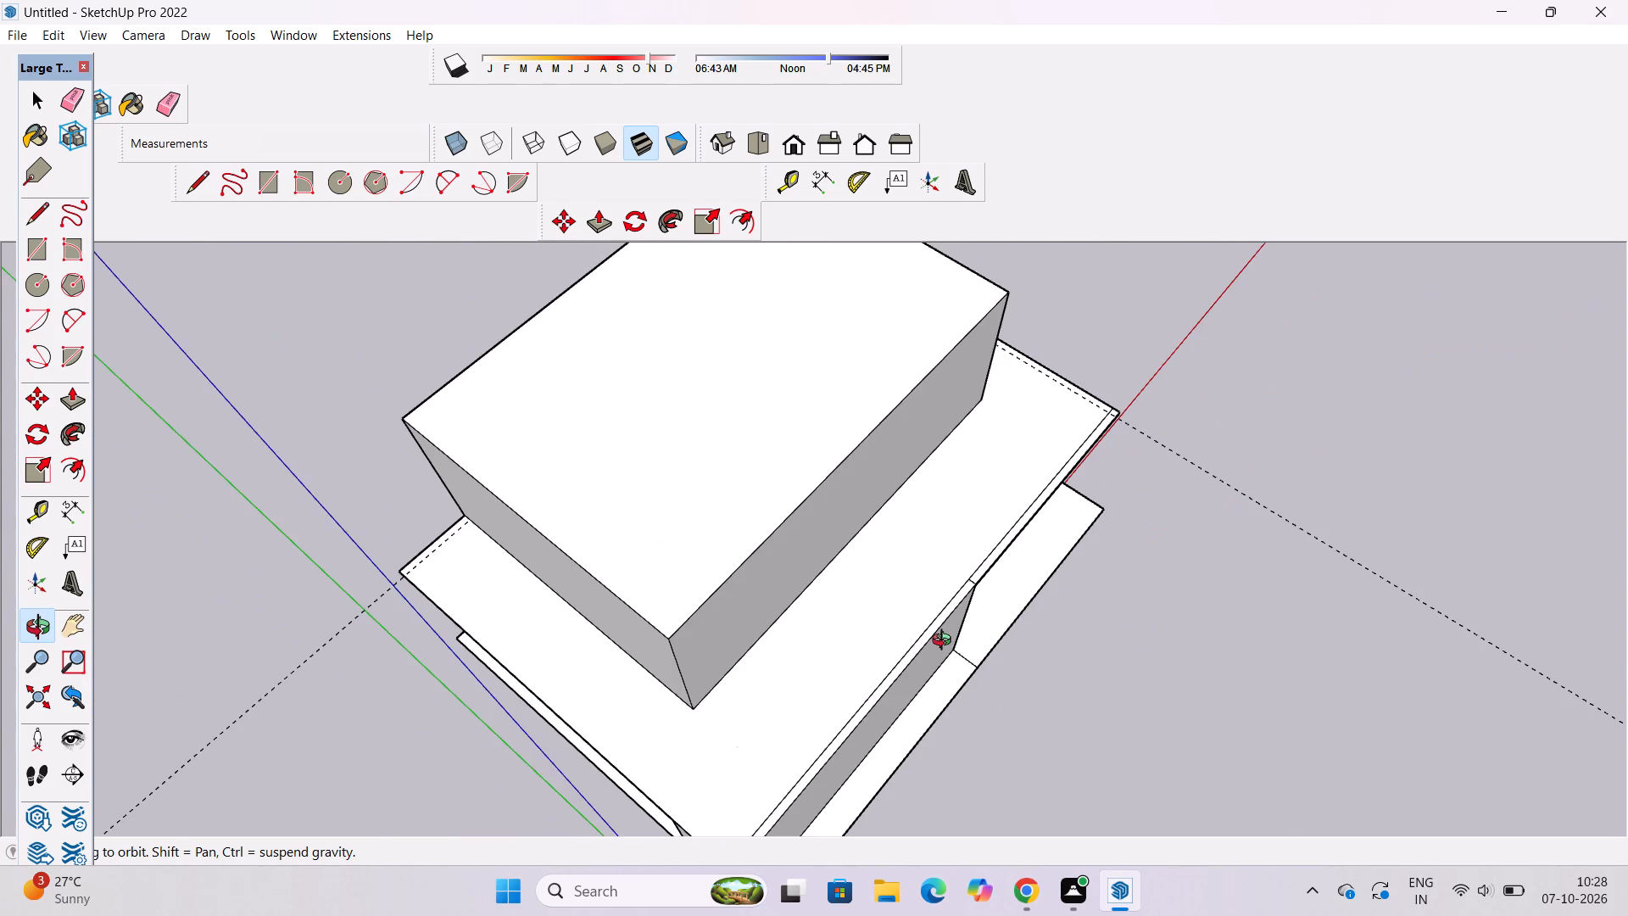
pyautogui.scroll(-5, 945, 642)
pyautogui.keyDown('shift'); pyautogui.moveTo(1019, 676); pyautogui.dragTo(936, 662); pyautogui.keyUp('shift')
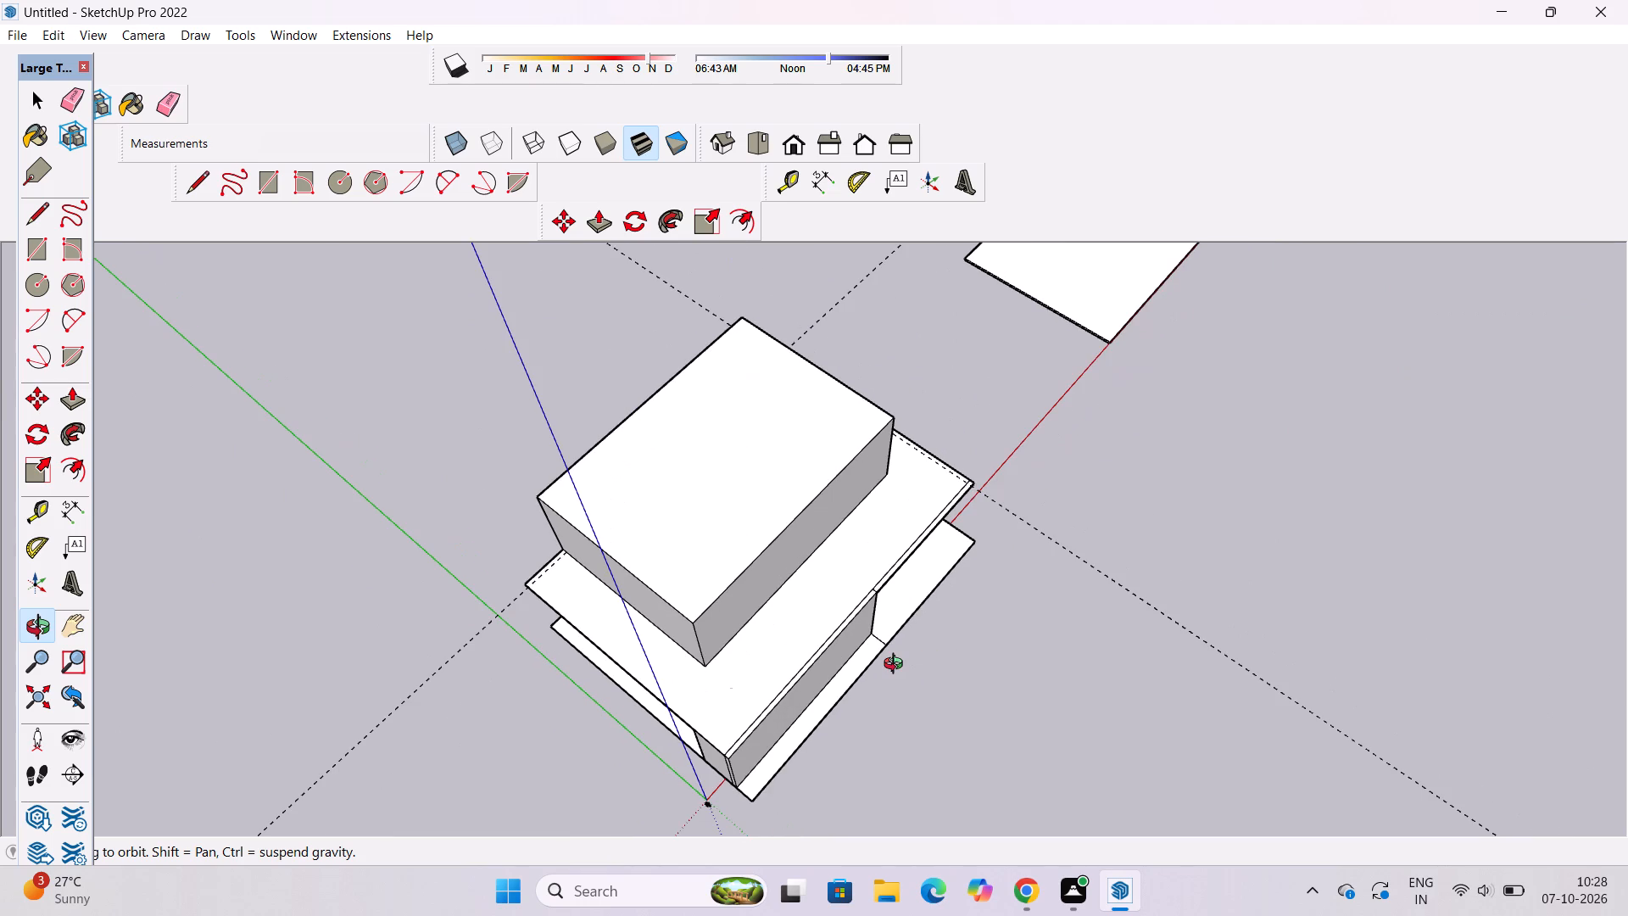
pyautogui.keyDown('shift'); pyautogui.moveTo(882, 683); pyautogui.dragTo(982, 737); pyautogui.keyUp('shift')
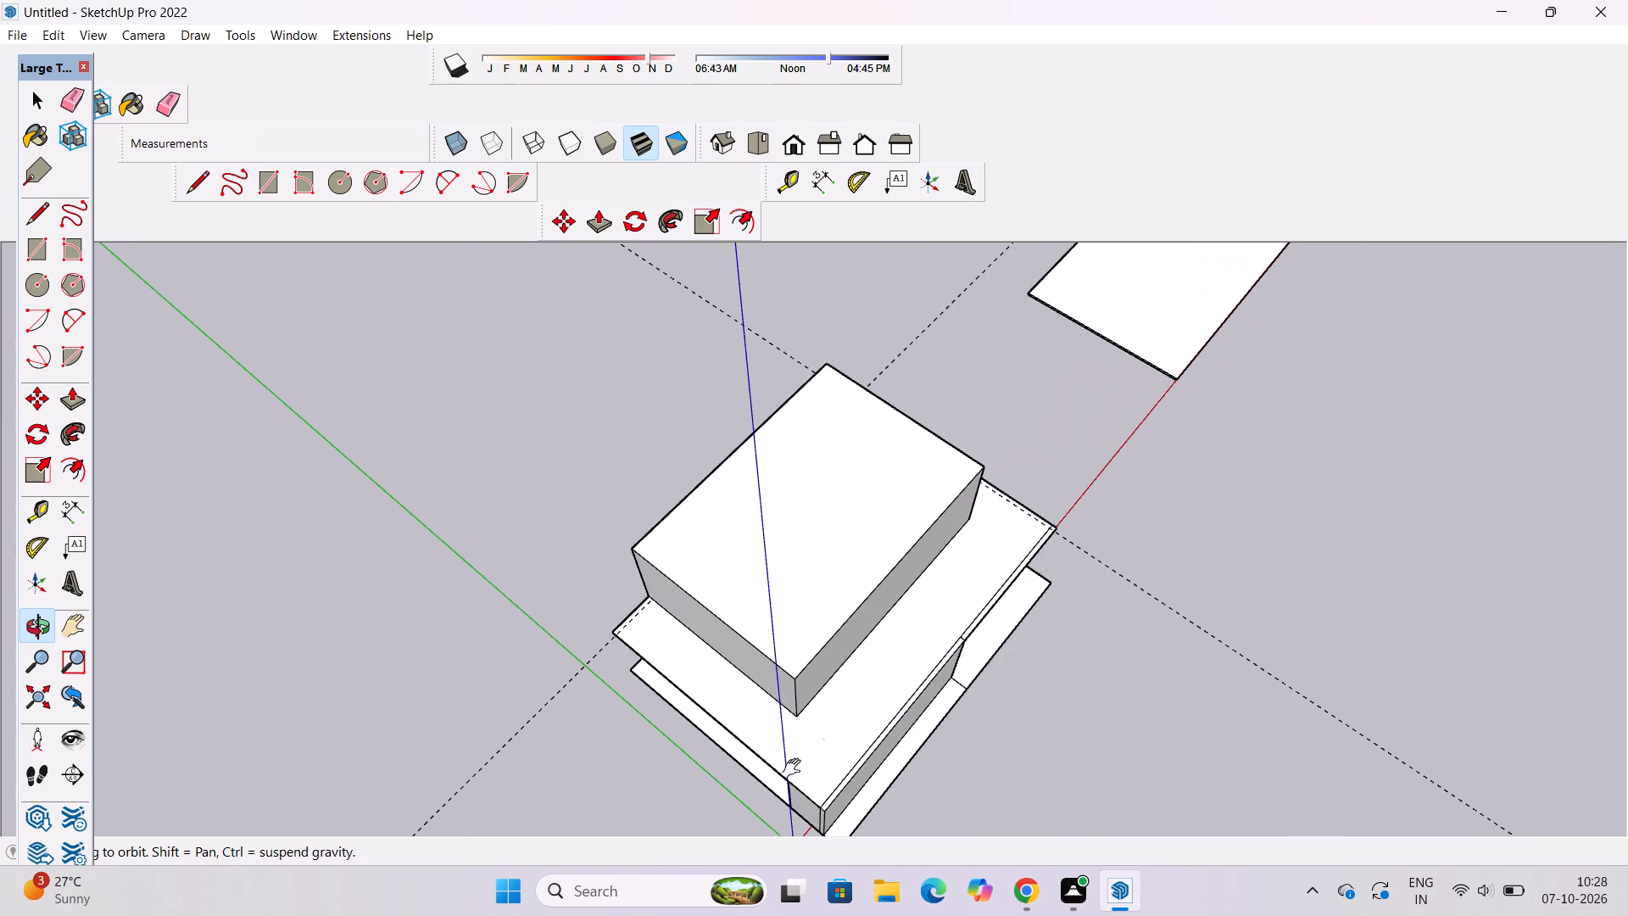
# Place a guide on the roof slab 2' inside the side edge opposite the open bay.
pyautogui.keyDown('shift'); pyautogui.scroll(8, 765, 770); pyautogui.keyUp('shift')
pyautogui.keyDown('shift'); pyautogui.moveTo(761, 766); pyautogui.dragTo(735, 705); pyautogui.keyUp('shift')
pyautogui.moveTo(733, 699); pyautogui.dragTo(772, 690)
pyautogui.press('t')
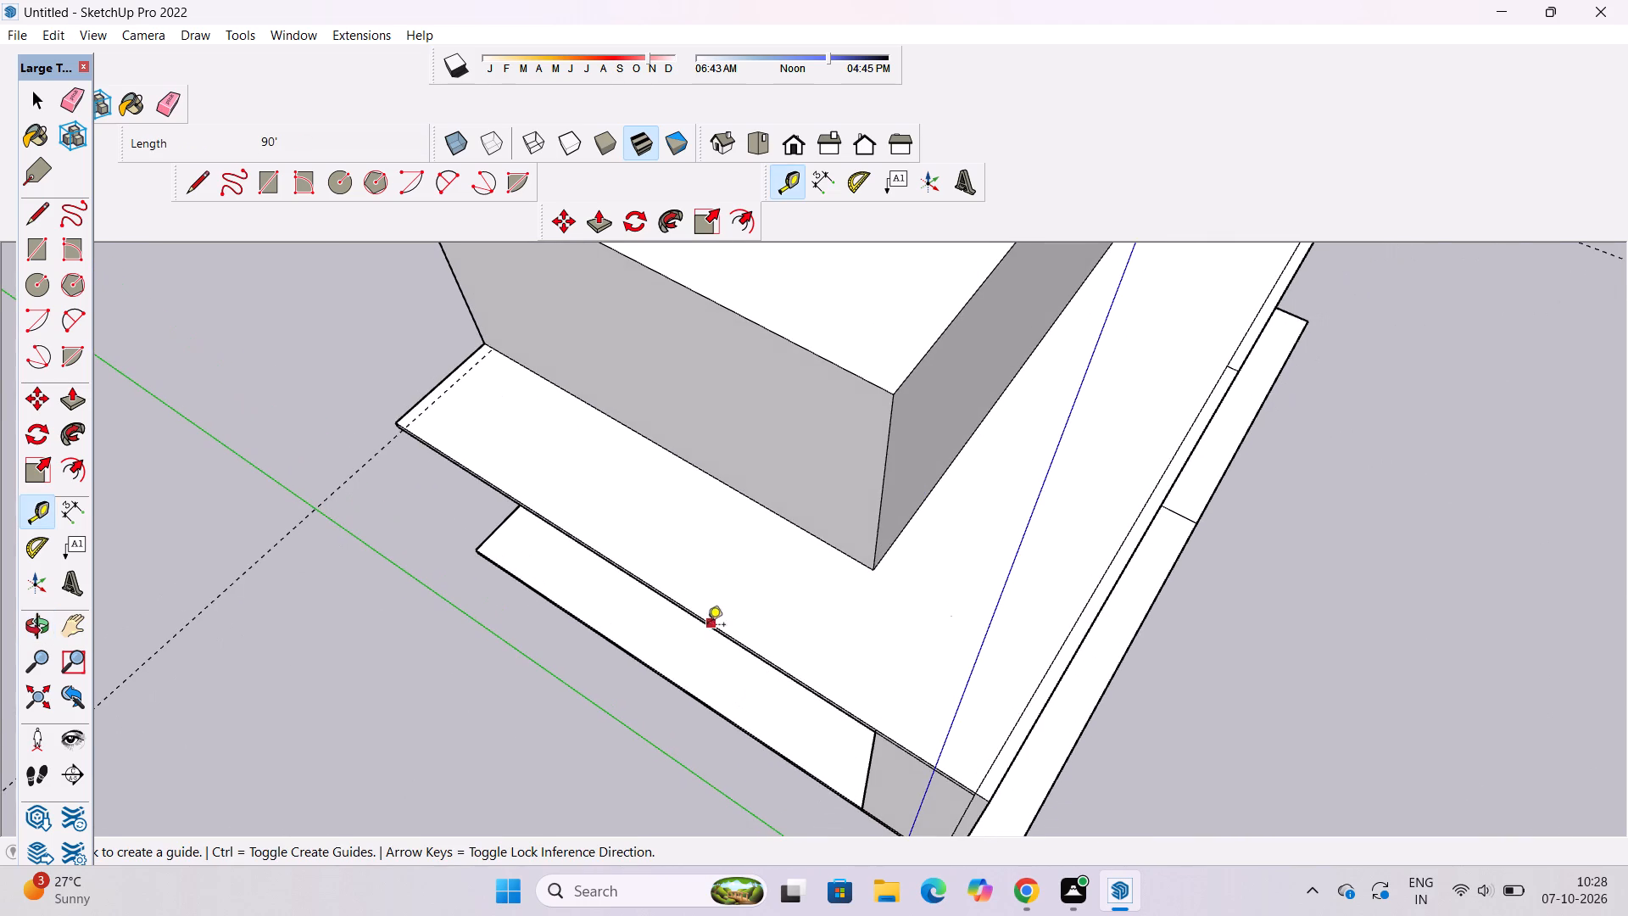
pyautogui.scroll(9, 711, 645)
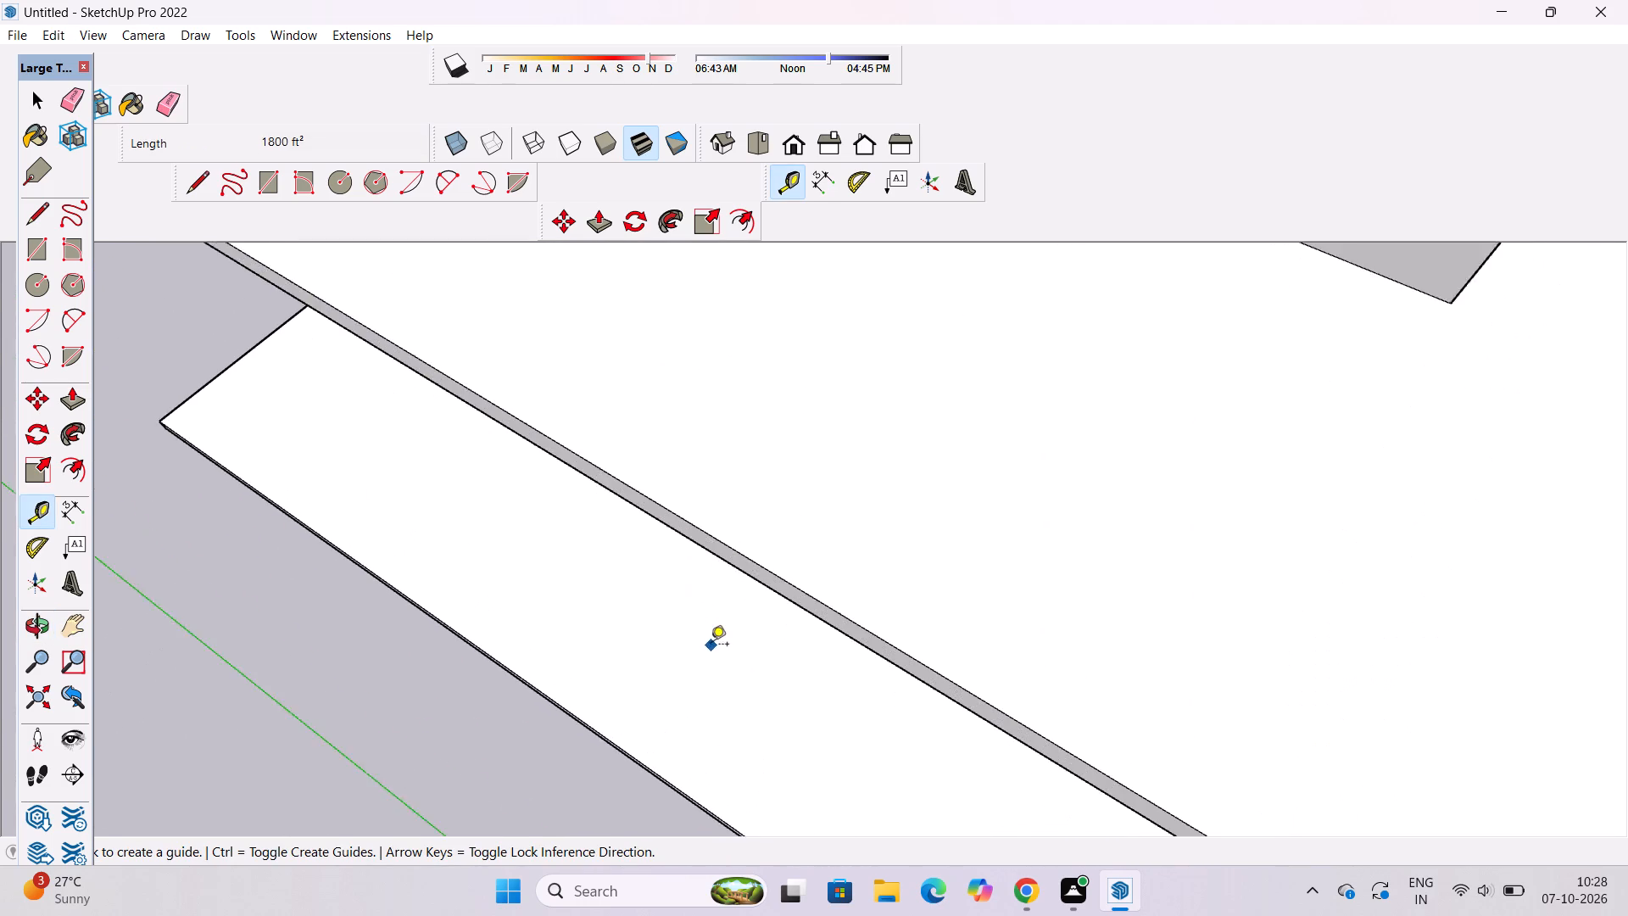
pyautogui.scroll(1, 711, 645)
pyautogui.click(800, 546)
pyautogui.scroll(-15, 800, 546)
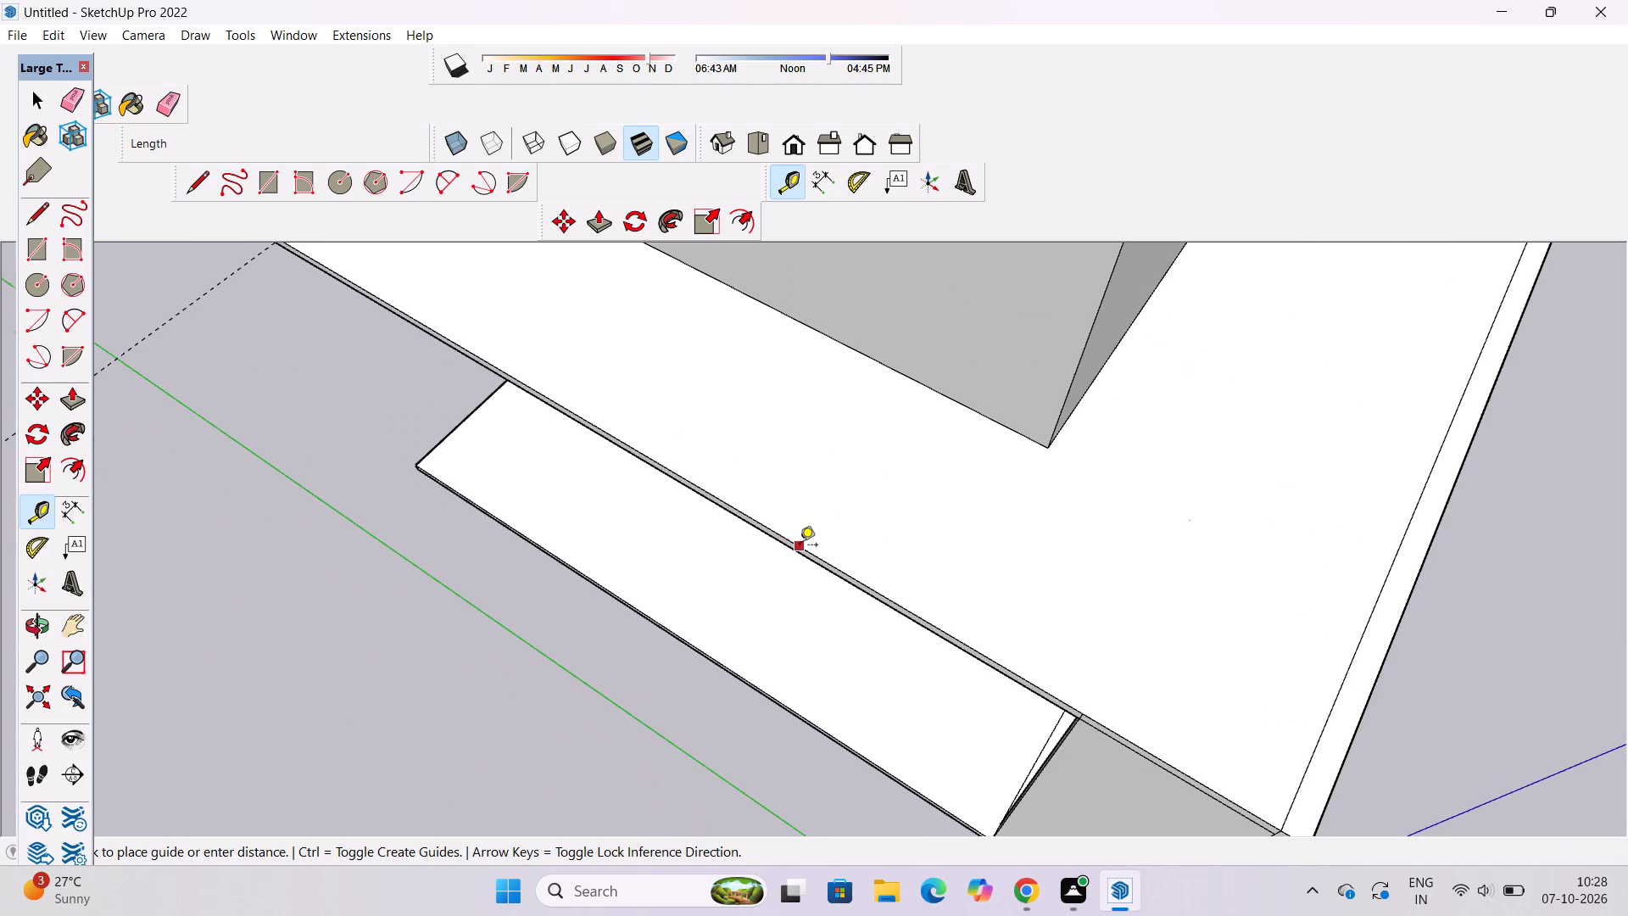
pyautogui.write("2'")
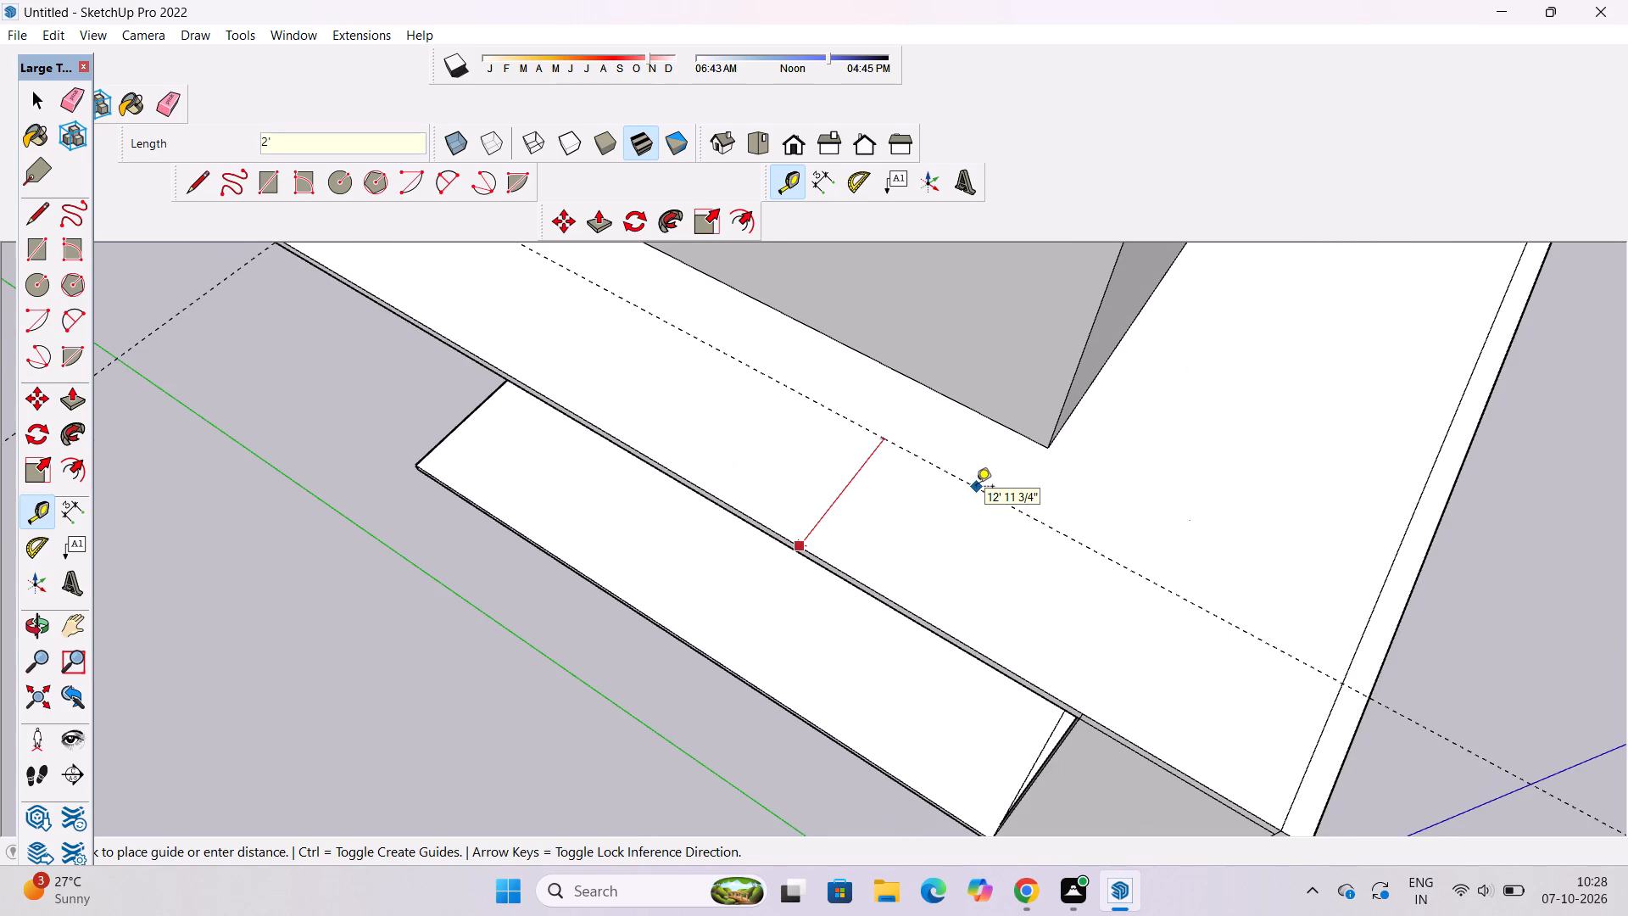
pyautogui.press('Return')
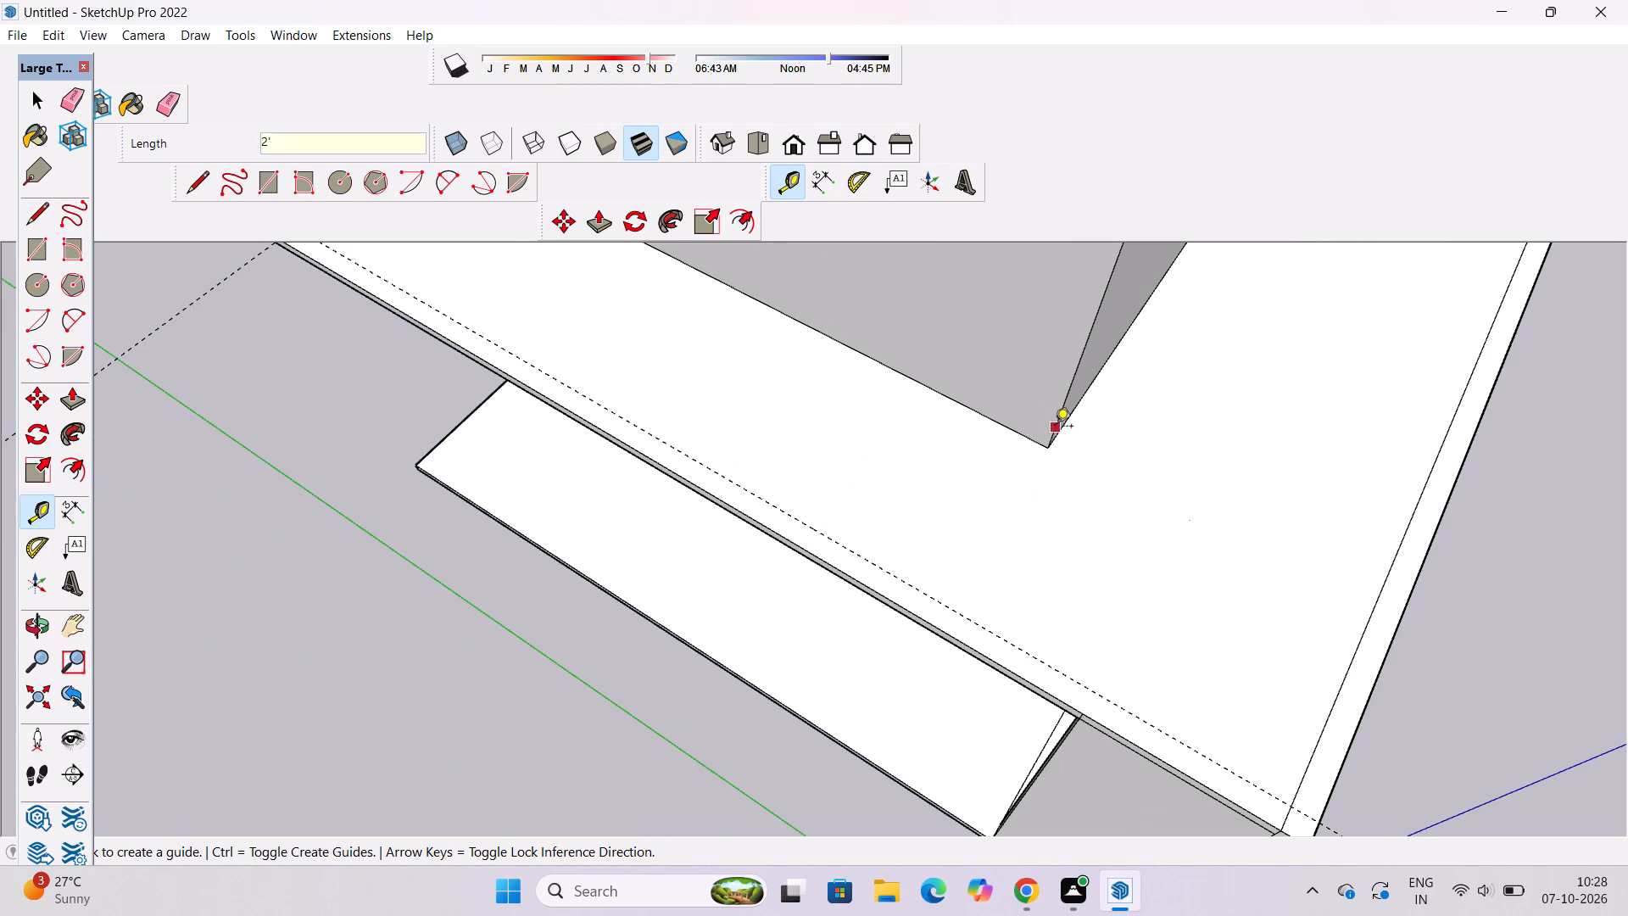
pyautogui.scroll(-7, 650, 281)
pyautogui.scroll(-2, 559, 533)
pyautogui.press('space')
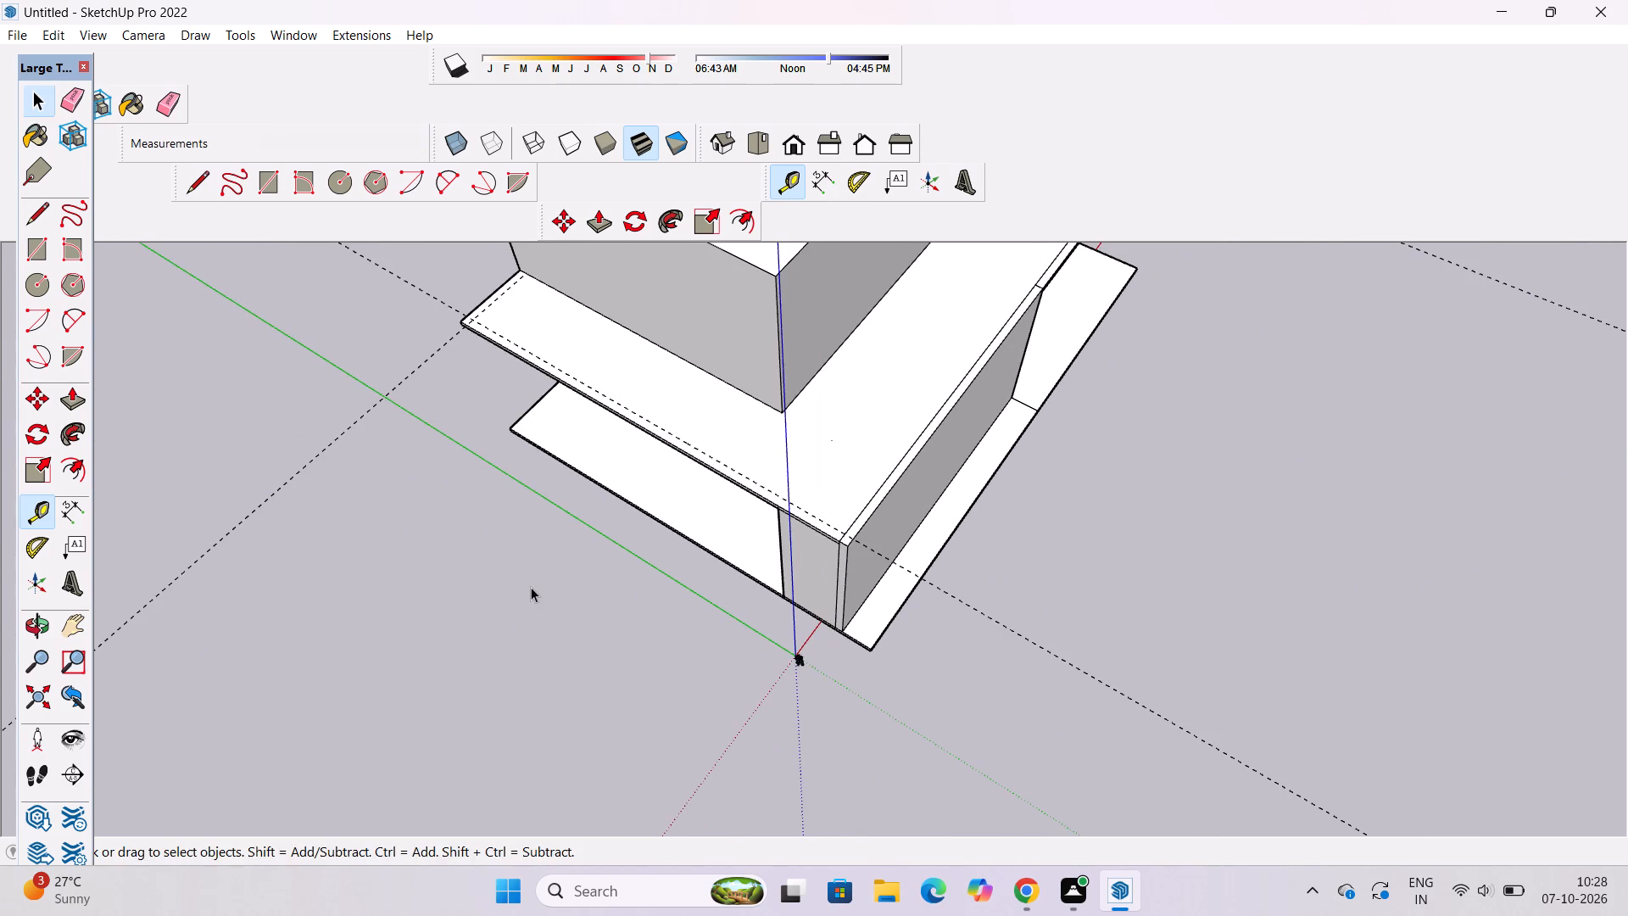
# Draw an 18' line along the roof slab's rear guide, from the upper block's base to the guide opposite the open bay.
pyautogui.write('o')
pyautogui.keyDown('shift'); pyautogui.moveTo(642, 484); pyautogui.dragTo(675, 669); pyautogui.keyUp('shift')
pyautogui.scroll(3, 622, 549)
pyautogui.keyDown('shift'); pyautogui.moveTo(622, 549); pyautogui.dragTo(609, 530); pyautogui.keyUp('shift')
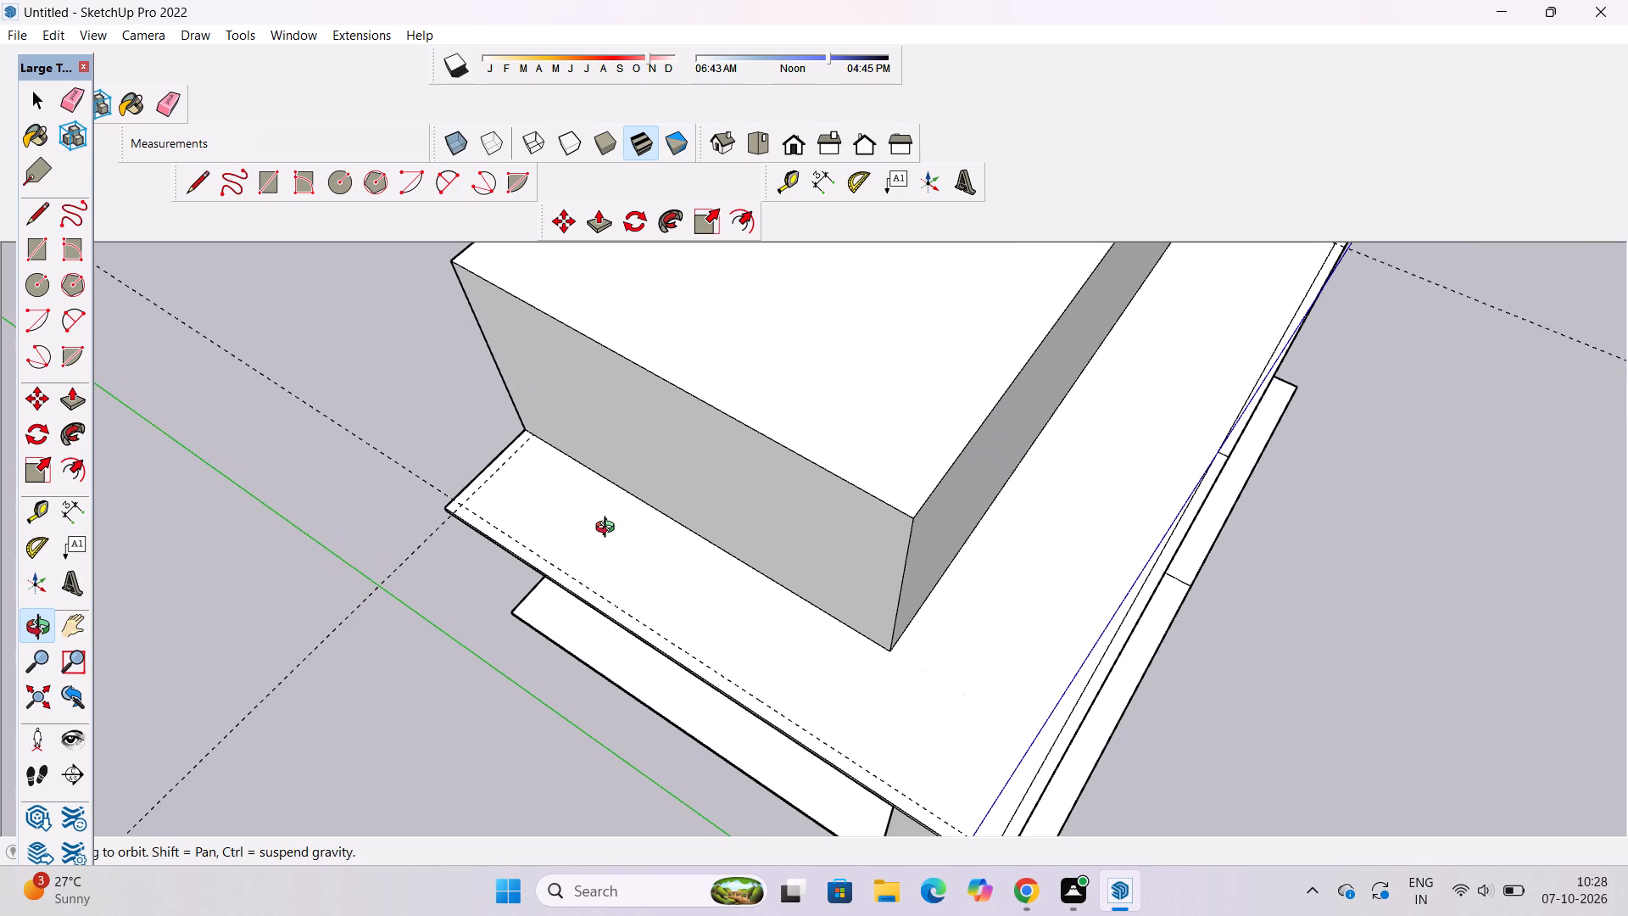
pyautogui.press('l')
pyautogui.scroll(4, 516, 447)
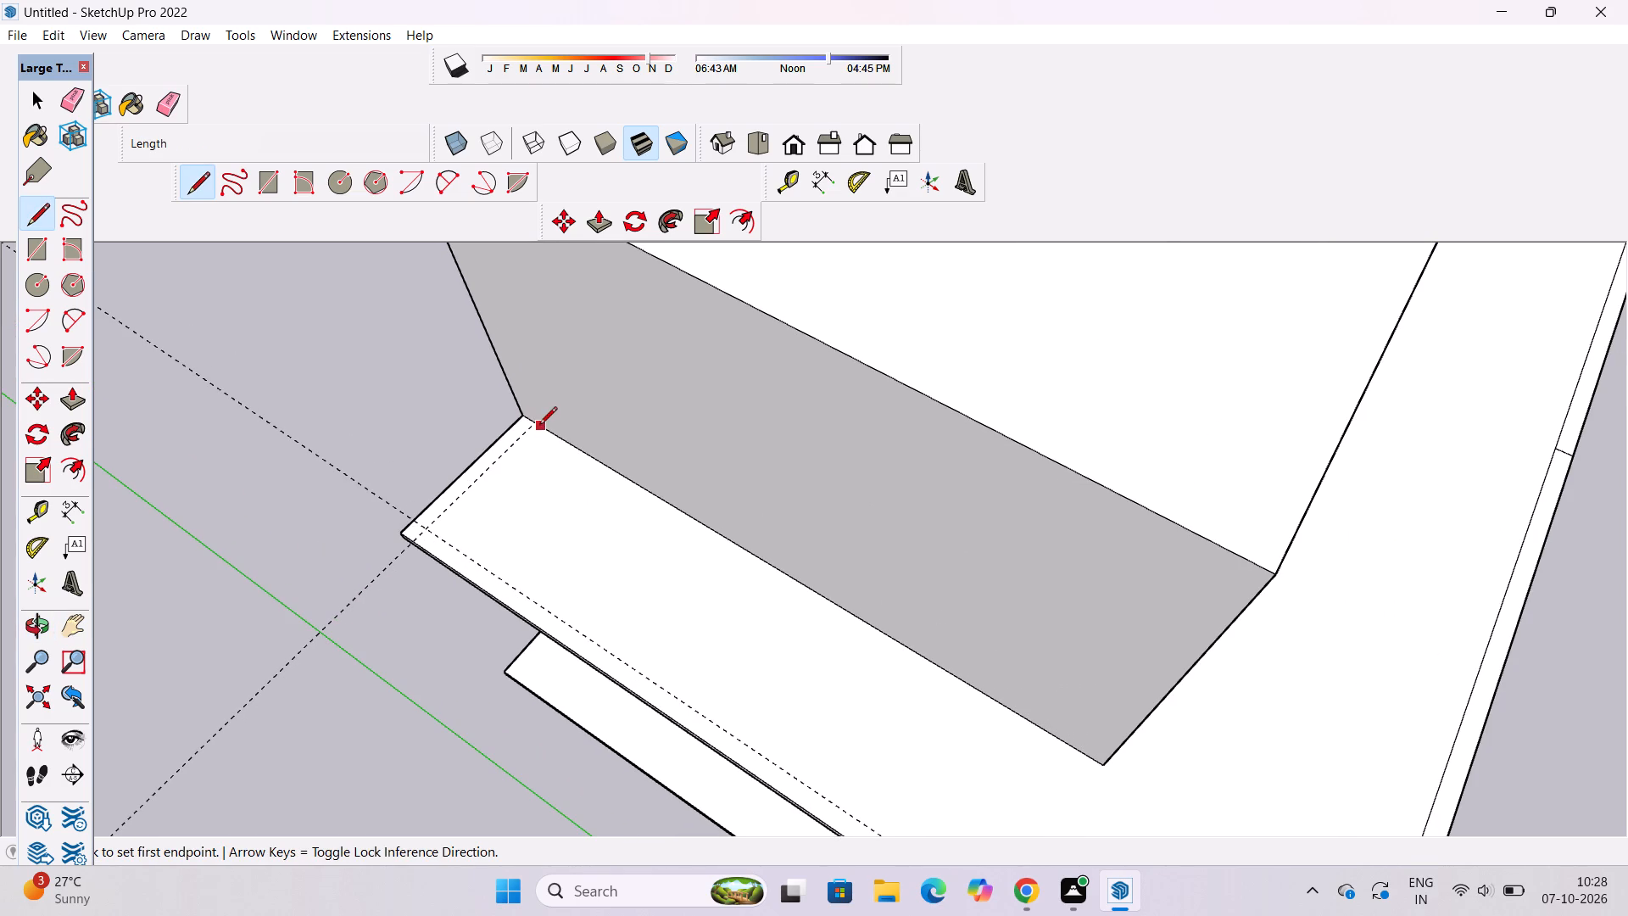
pyautogui.scroll(5, 538, 426)
pyautogui.click(532, 422)
pyautogui.scroll(-5, 532, 422)
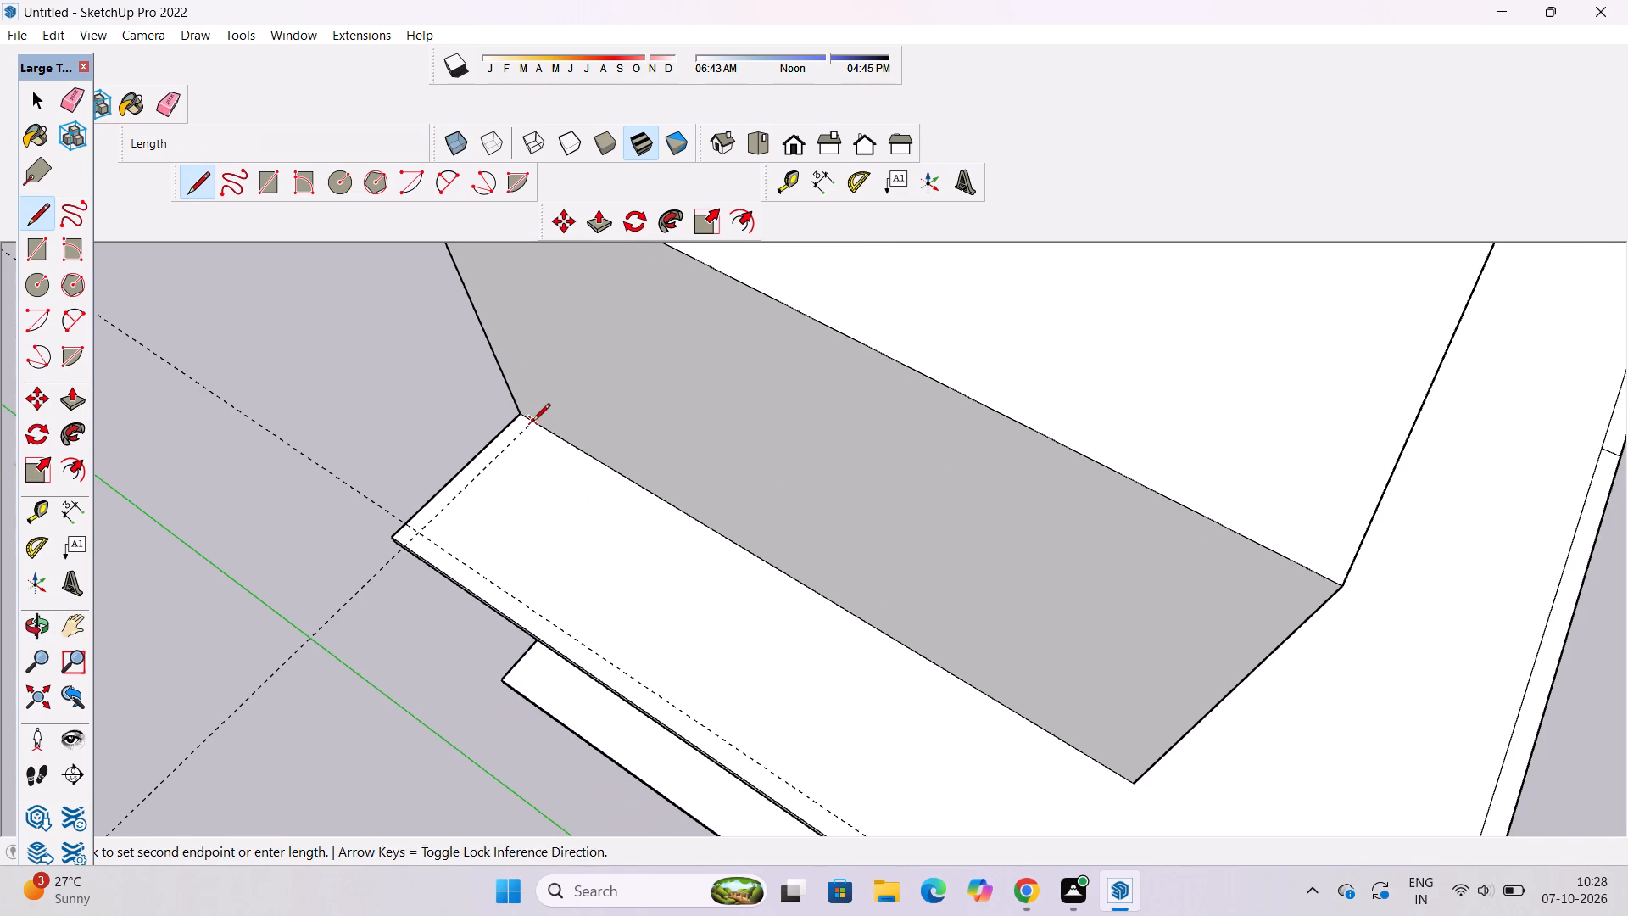
pyautogui.click(420, 533)
# Continue a 103' line along the side guide opposite the open bay to the roof slab's front border line.
pyautogui.scroll(-12, 411, 528)
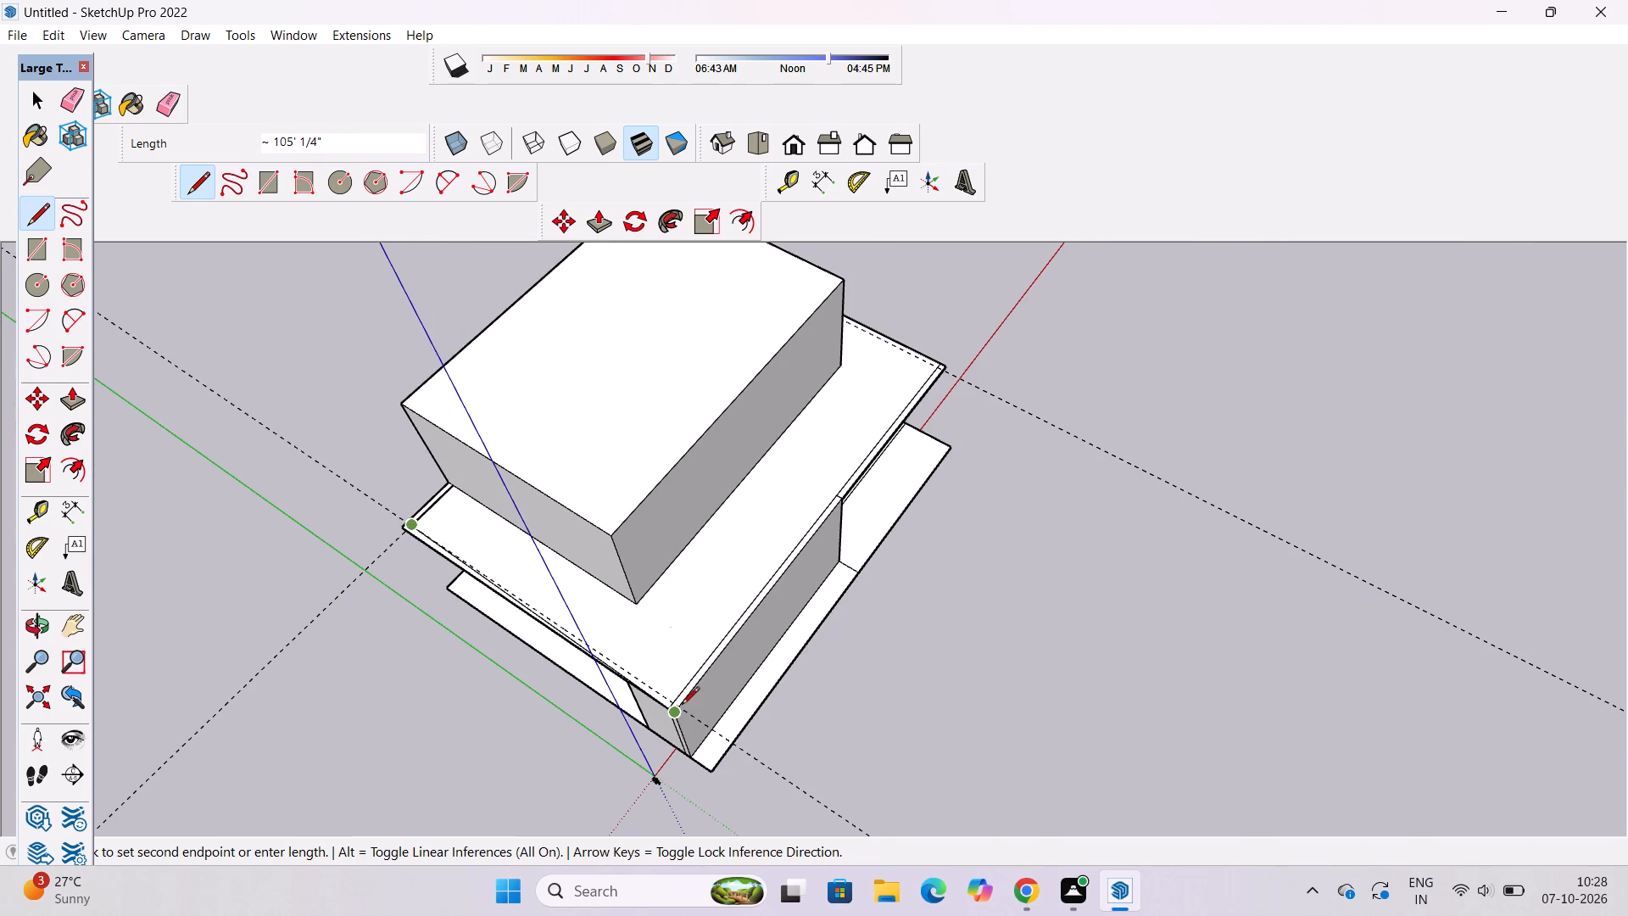
pyautogui.scroll(13, 682, 707)
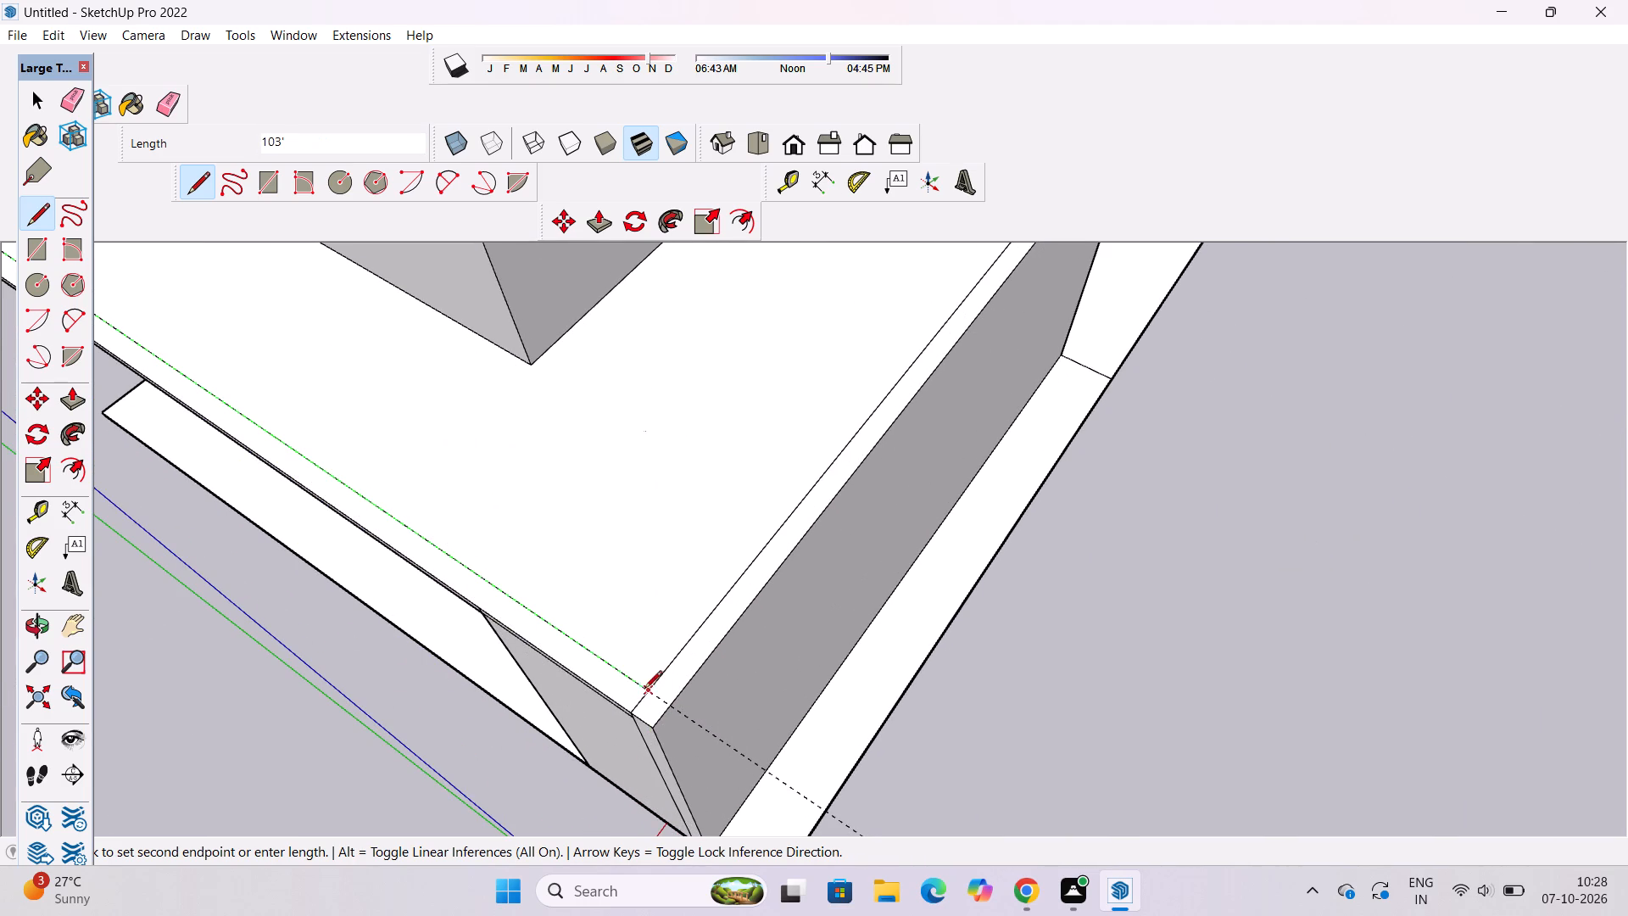
pyautogui.click(646, 690)
pyautogui.scroll(-9, 529, 734)
pyautogui.scroll(-4, 624, 628)
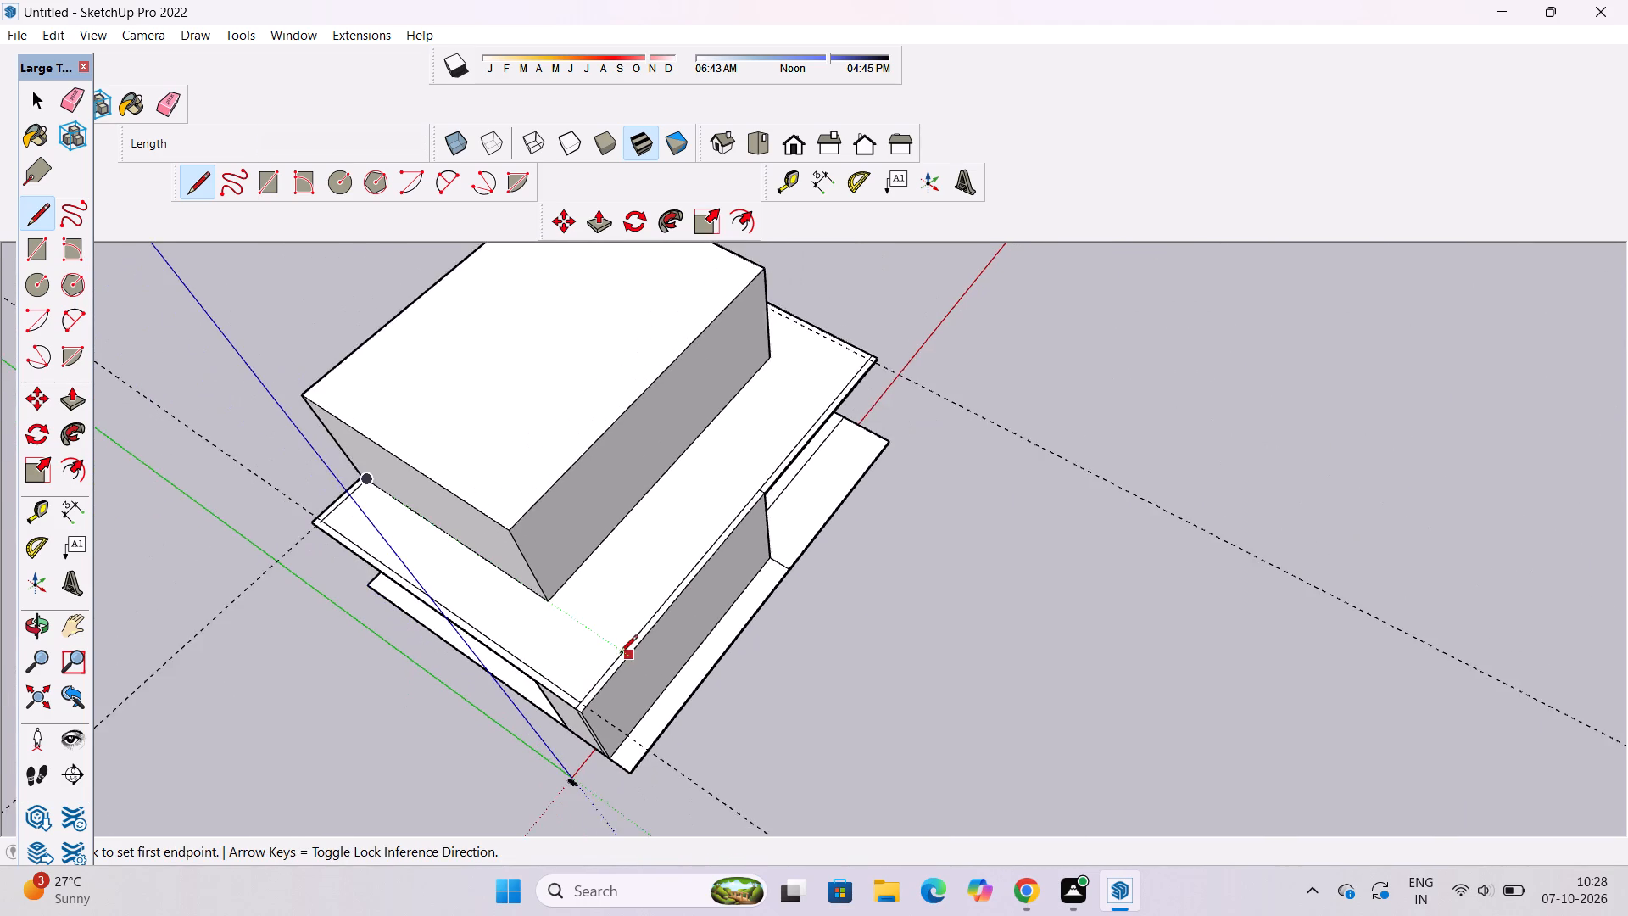
# Draw a line along the rear guide from the upper block's base to the side guide above the open bay.
pyautogui.press('o')
pyautogui.moveTo(992, 688); pyautogui.dragTo(651, 701)
pyautogui.scroll(-6, 780, 635)
pyautogui.scroll(3, 845, 387)
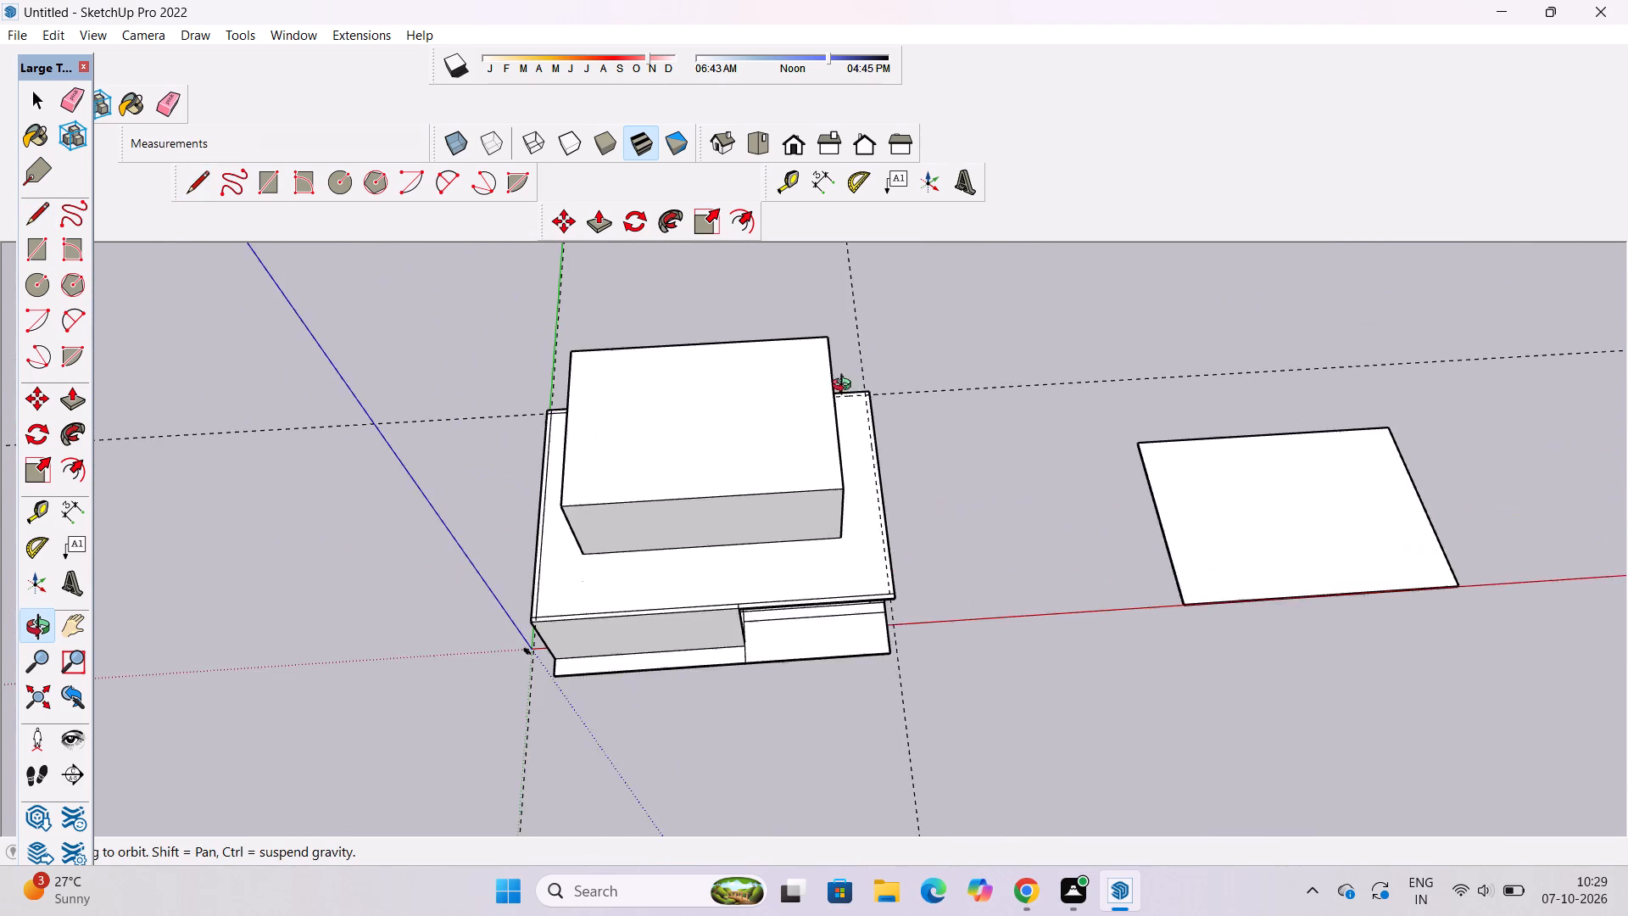
pyautogui.scroll(8, 845, 387)
pyautogui.moveTo(1011, 578); pyautogui.dragTo(990, 553)
pyautogui.scroll(-6, 961, 528)
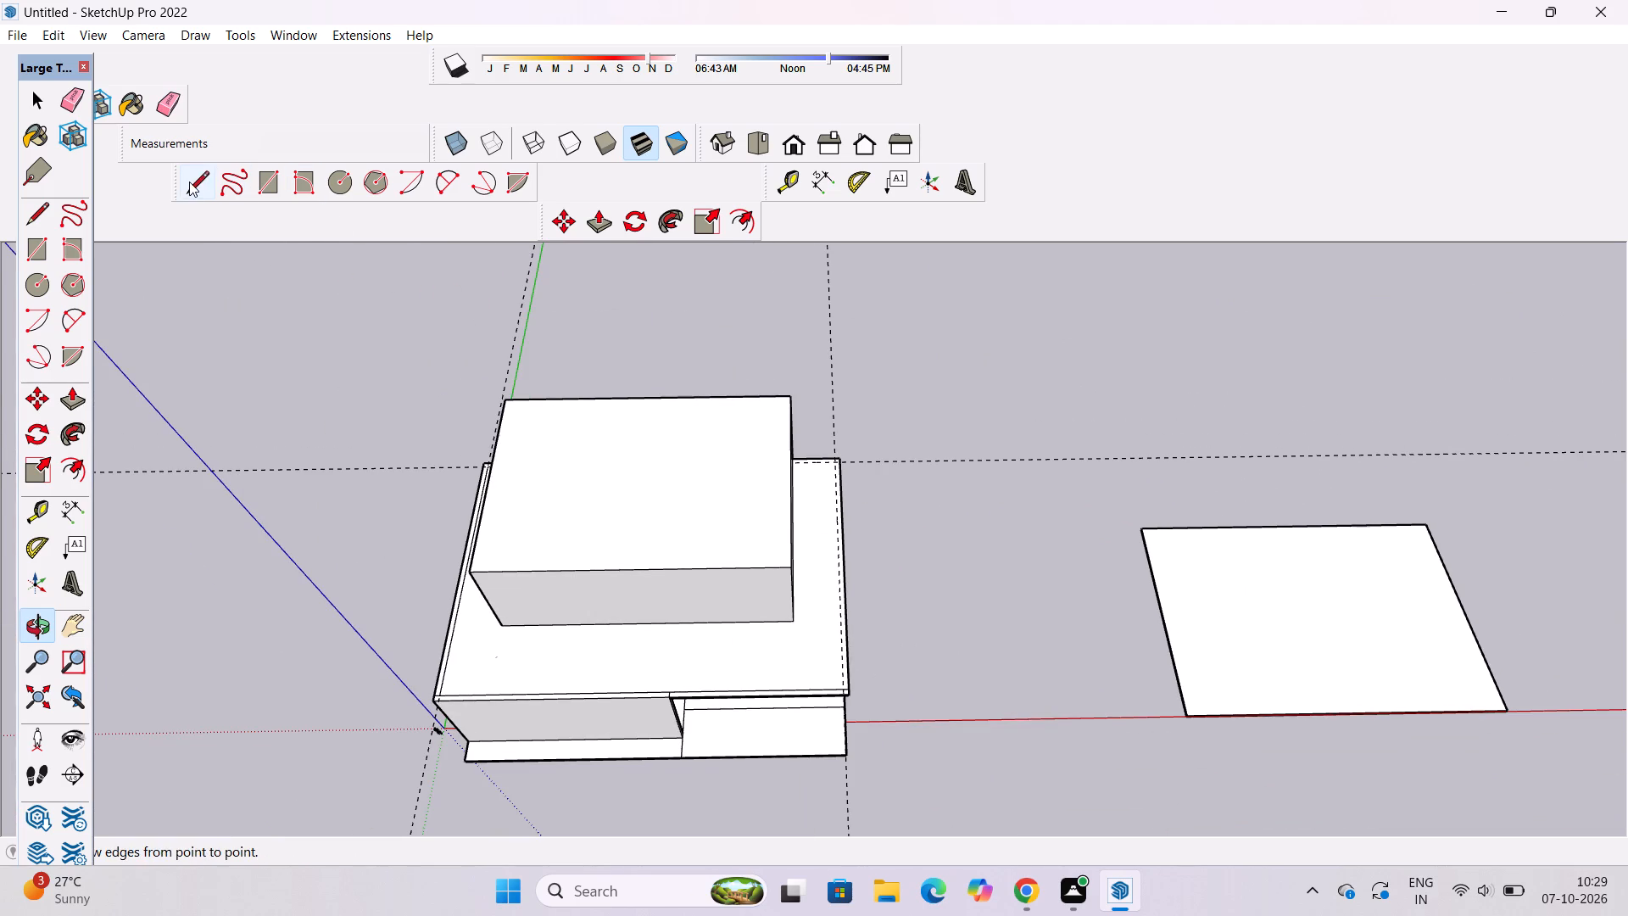
pyautogui.click(189, 182)
pyautogui.scroll(-1, 774, 517)
pyautogui.scroll(6, 921, 482)
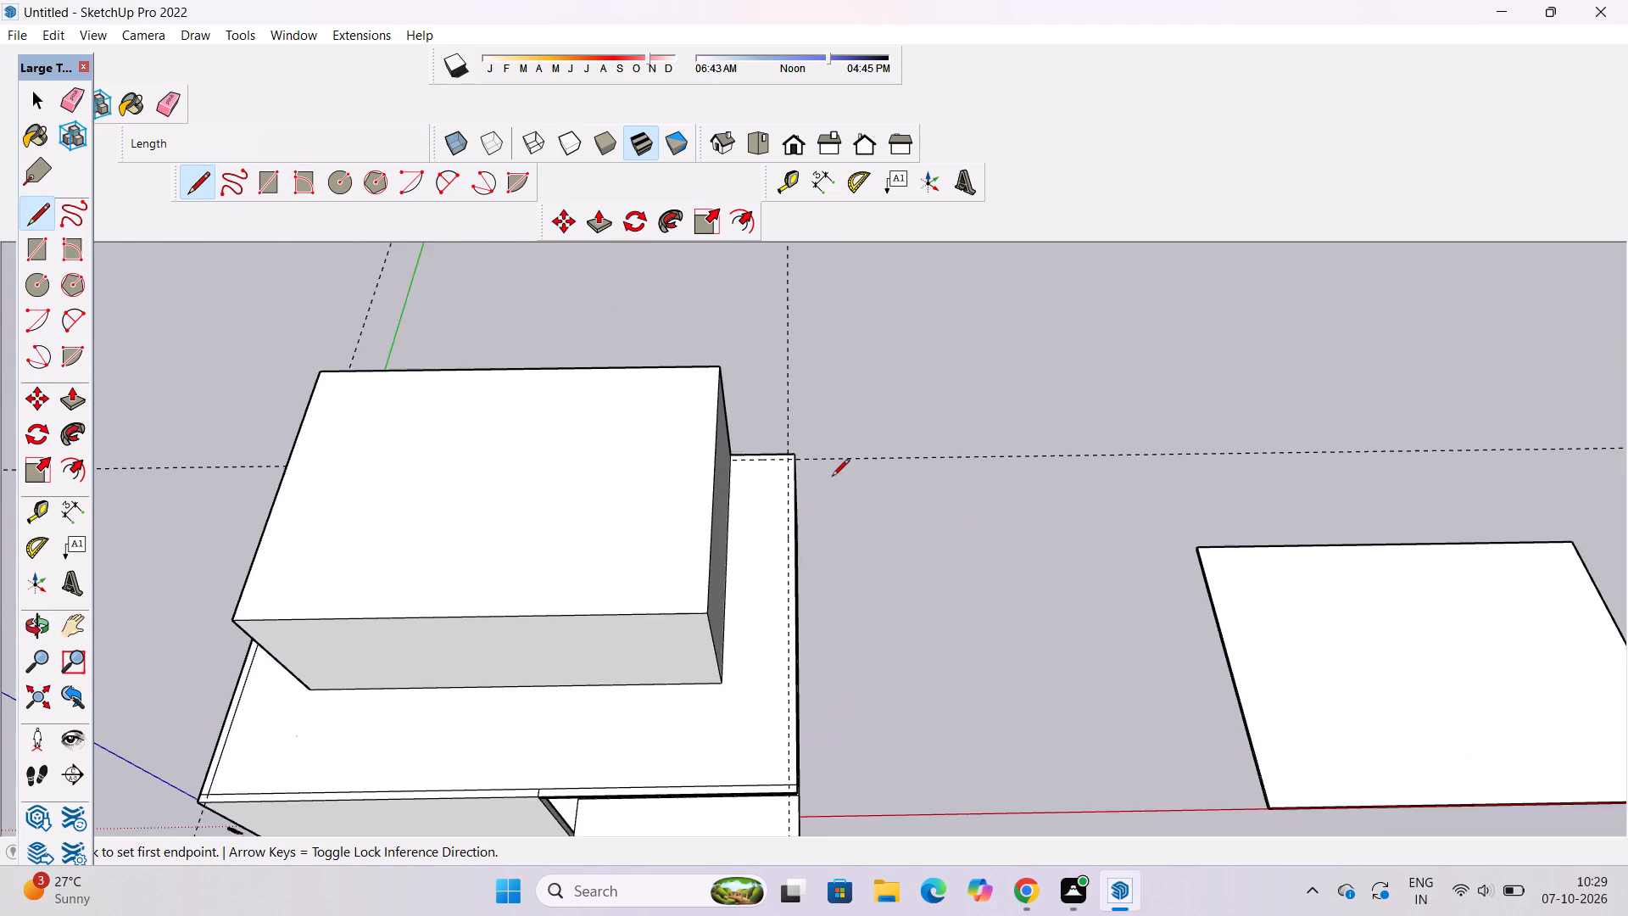
pyautogui.scroll(7, 832, 478)
pyautogui.click(653, 448)
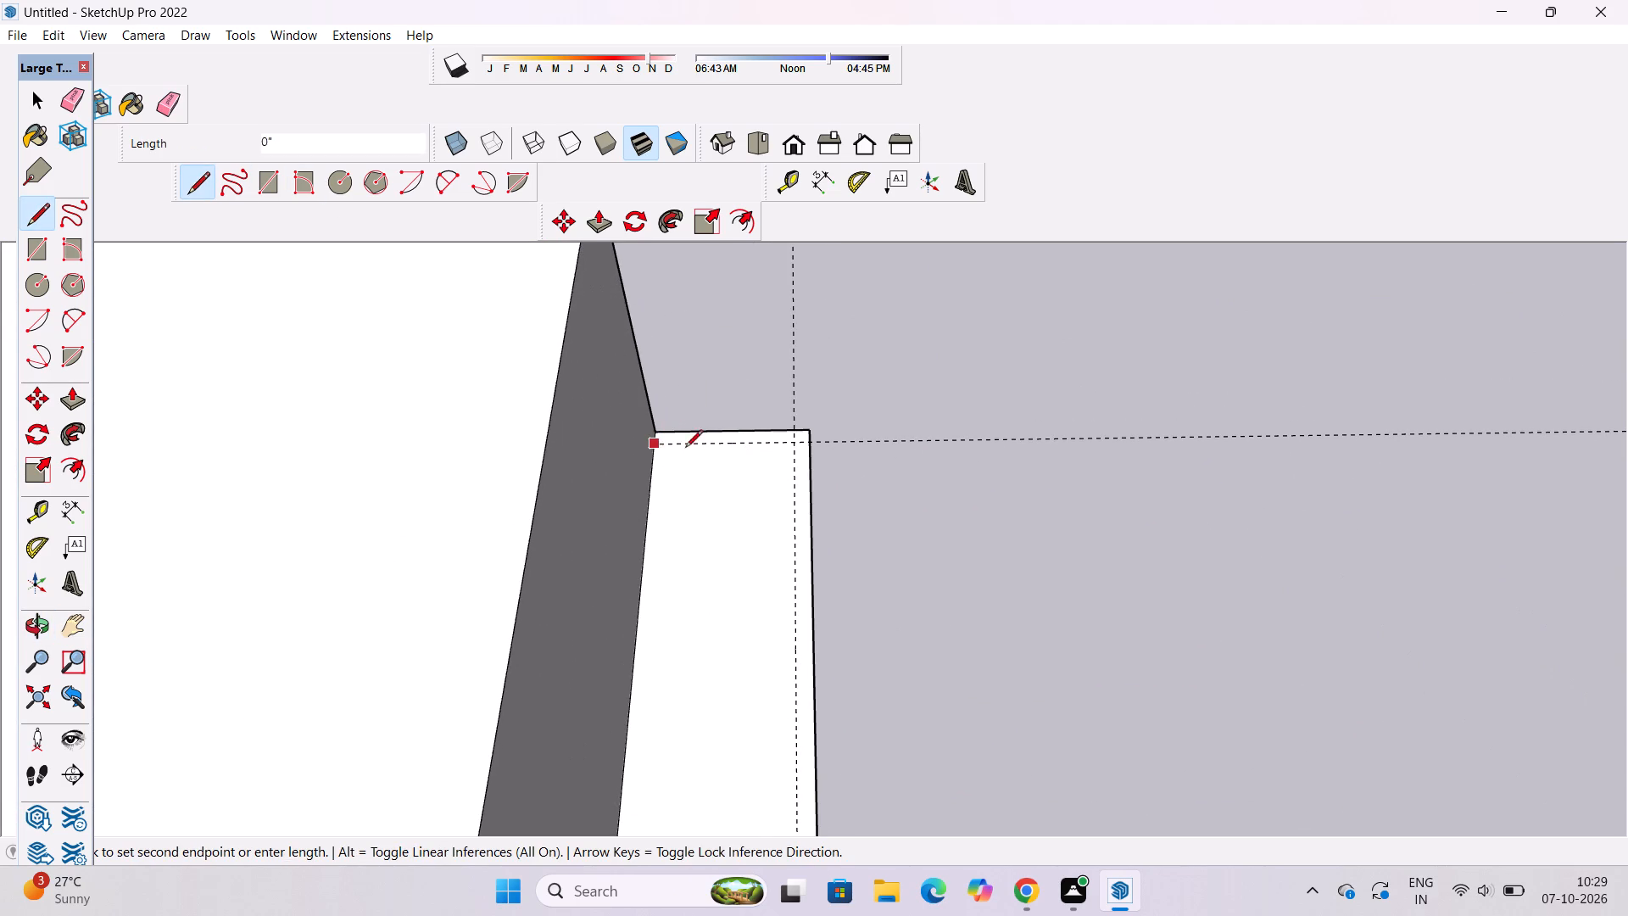
pyautogui.click(792, 445)
# Continue a 103' line along the open-bay side guide to the roof slab's front border line.
pyautogui.scroll(-6, 792, 444)
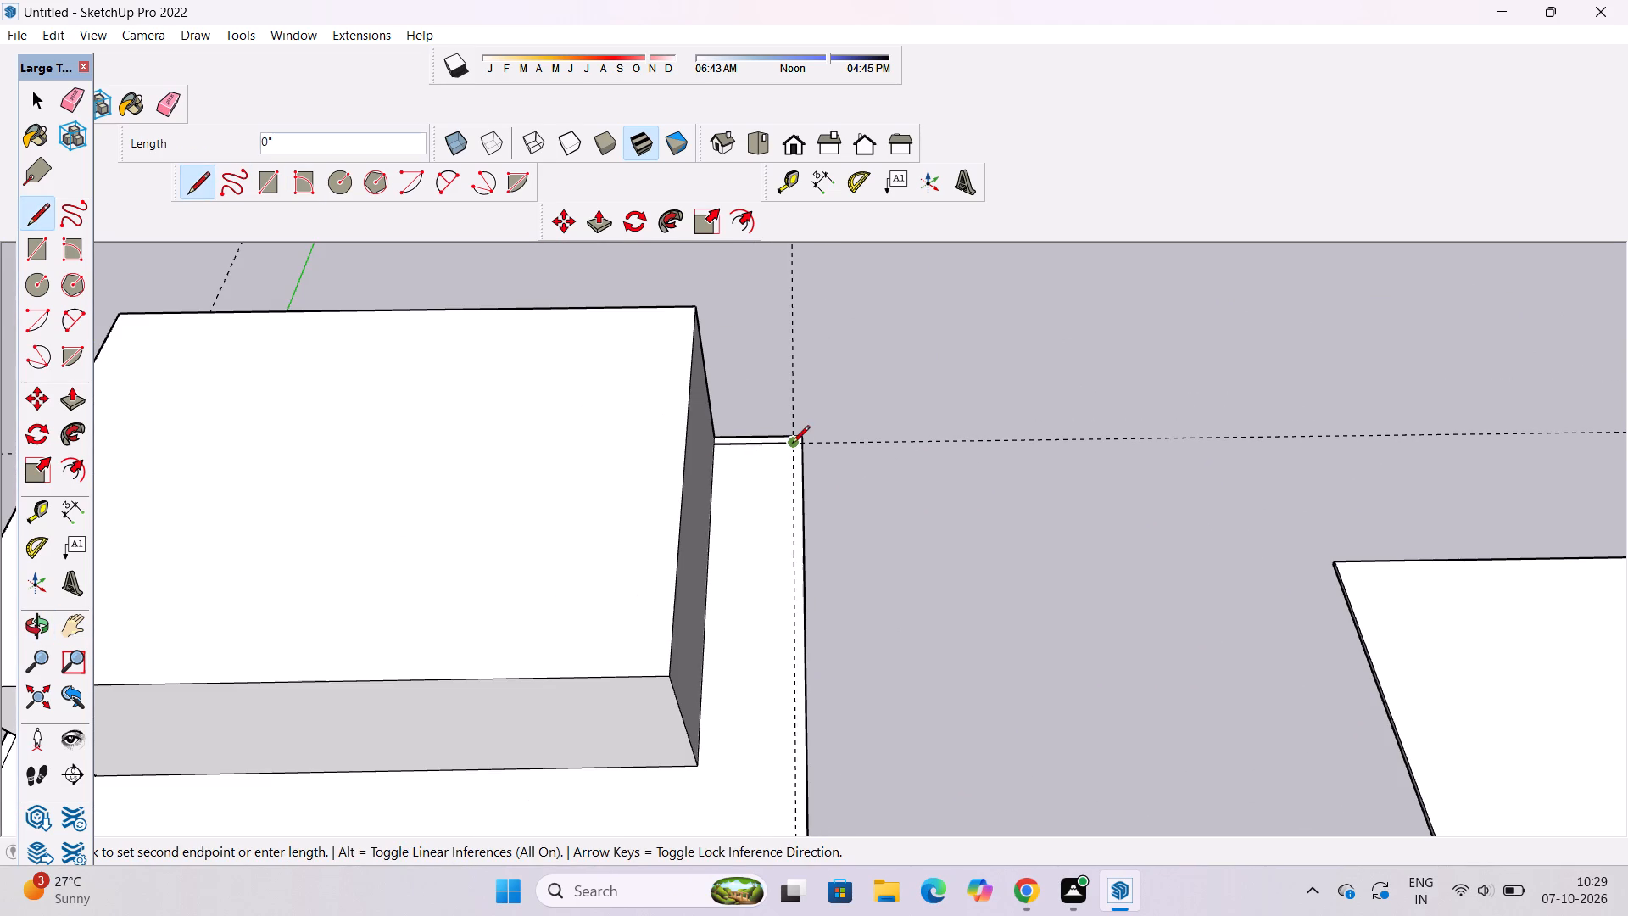
pyautogui.scroll(-11, 776, 525)
pyautogui.scroll(10, 780, 613)
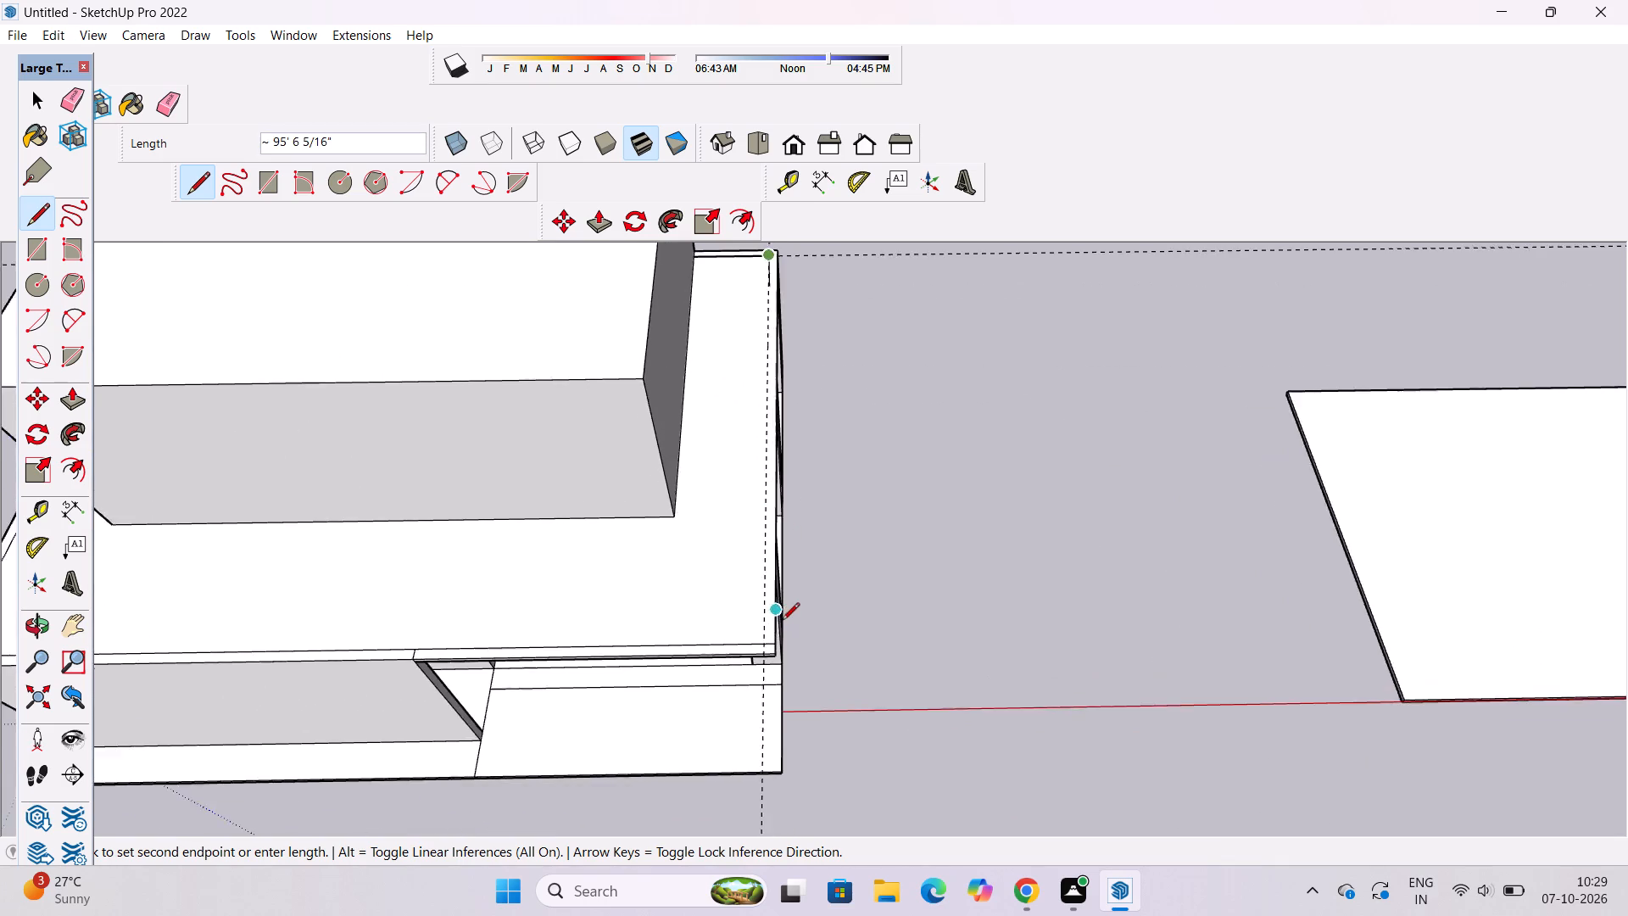
pyautogui.scroll(6, 782, 622)
pyautogui.click(758, 659)
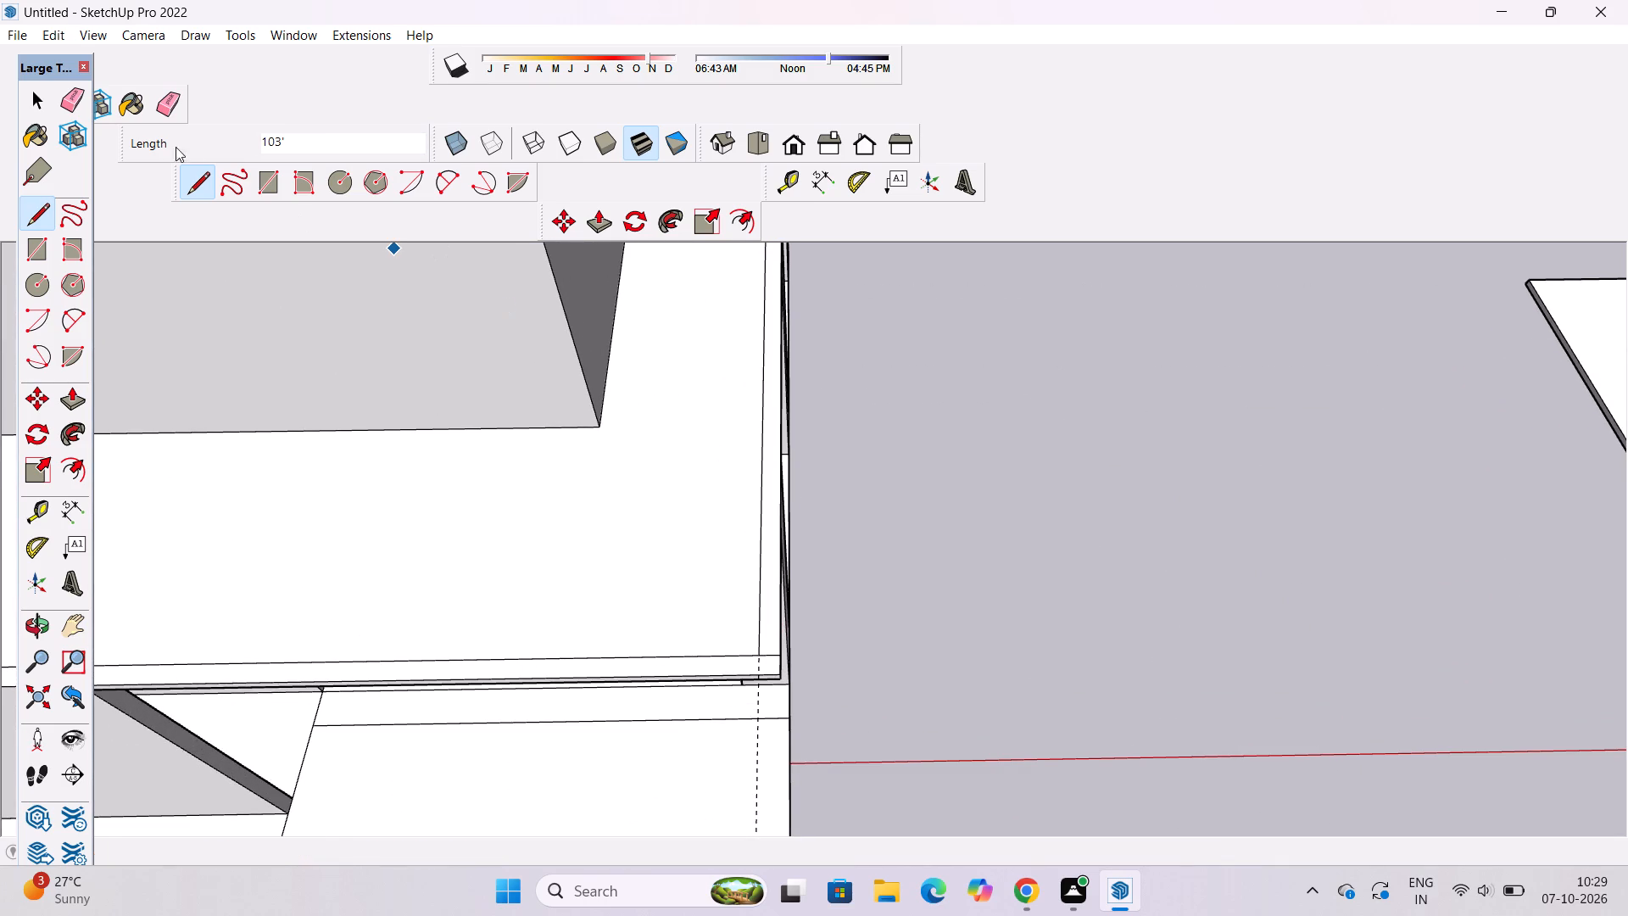
# Erase the two side guides and the rear guide around the roof slab.
pyautogui.click(170, 103)
pyautogui.scroll(-10, 951, 379)
pyautogui.moveTo(986, 644); pyautogui.dragTo(941, 678)
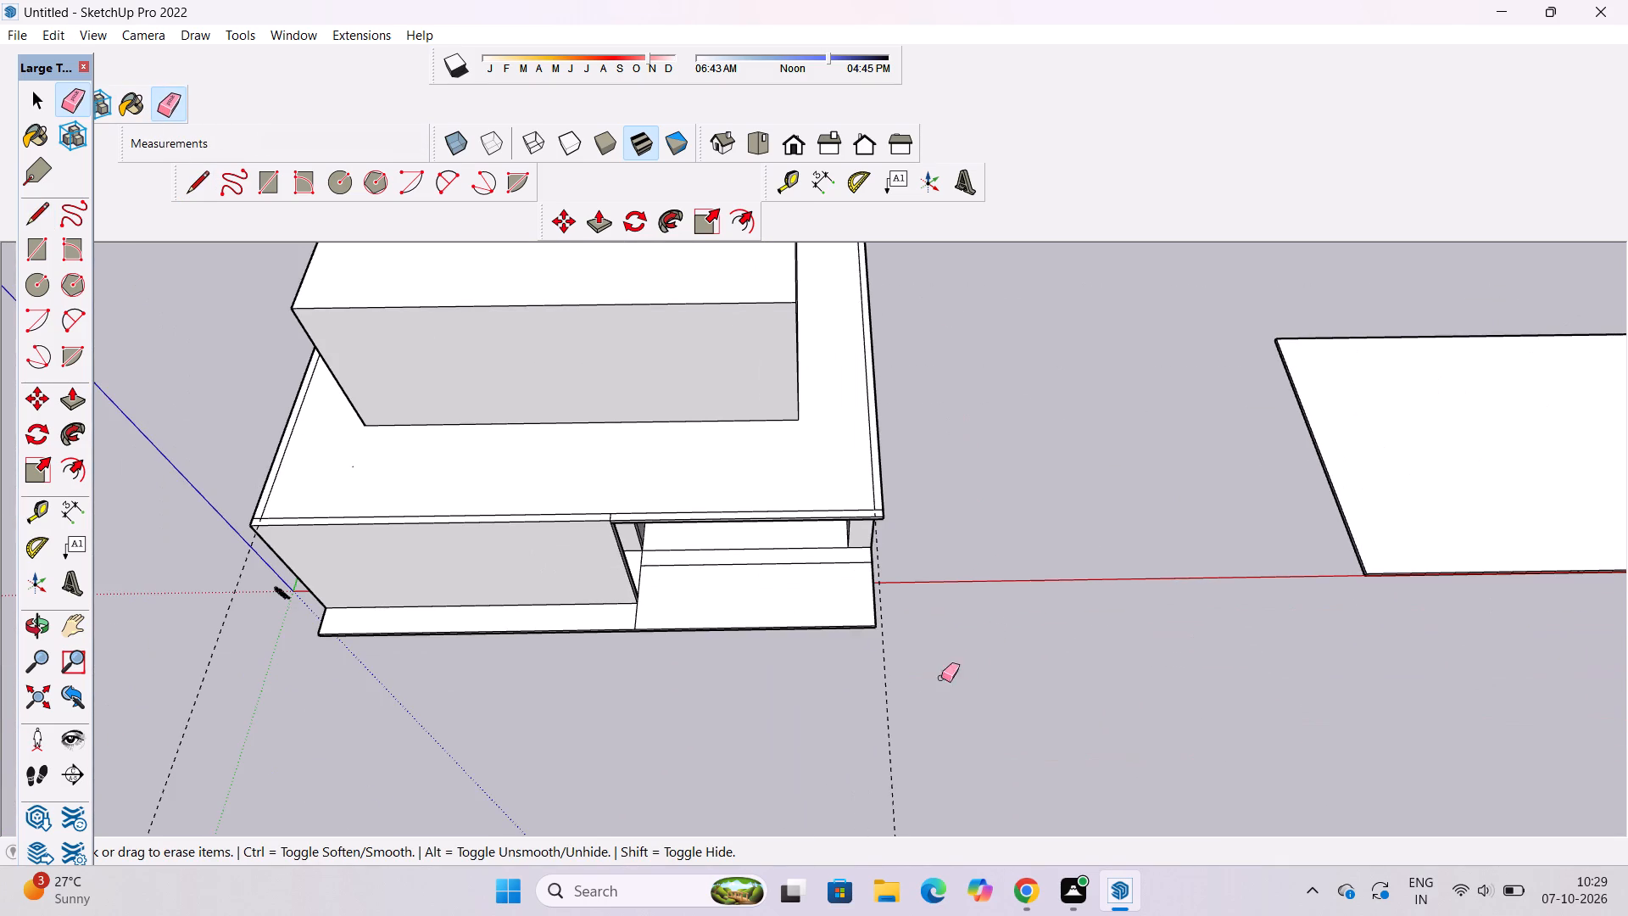
pyautogui.moveTo(941, 678); pyautogui.dragTo(896, 716)
pyautogui.click(346, 664)
pyautogui.moveTo(346, 664); pyautogui.dragTo(346, 672)
pyautogui.moveTo(346, 672); pyautogui.dragTo(353, 690)
pyautogui.scroll(-6, 348, 639)
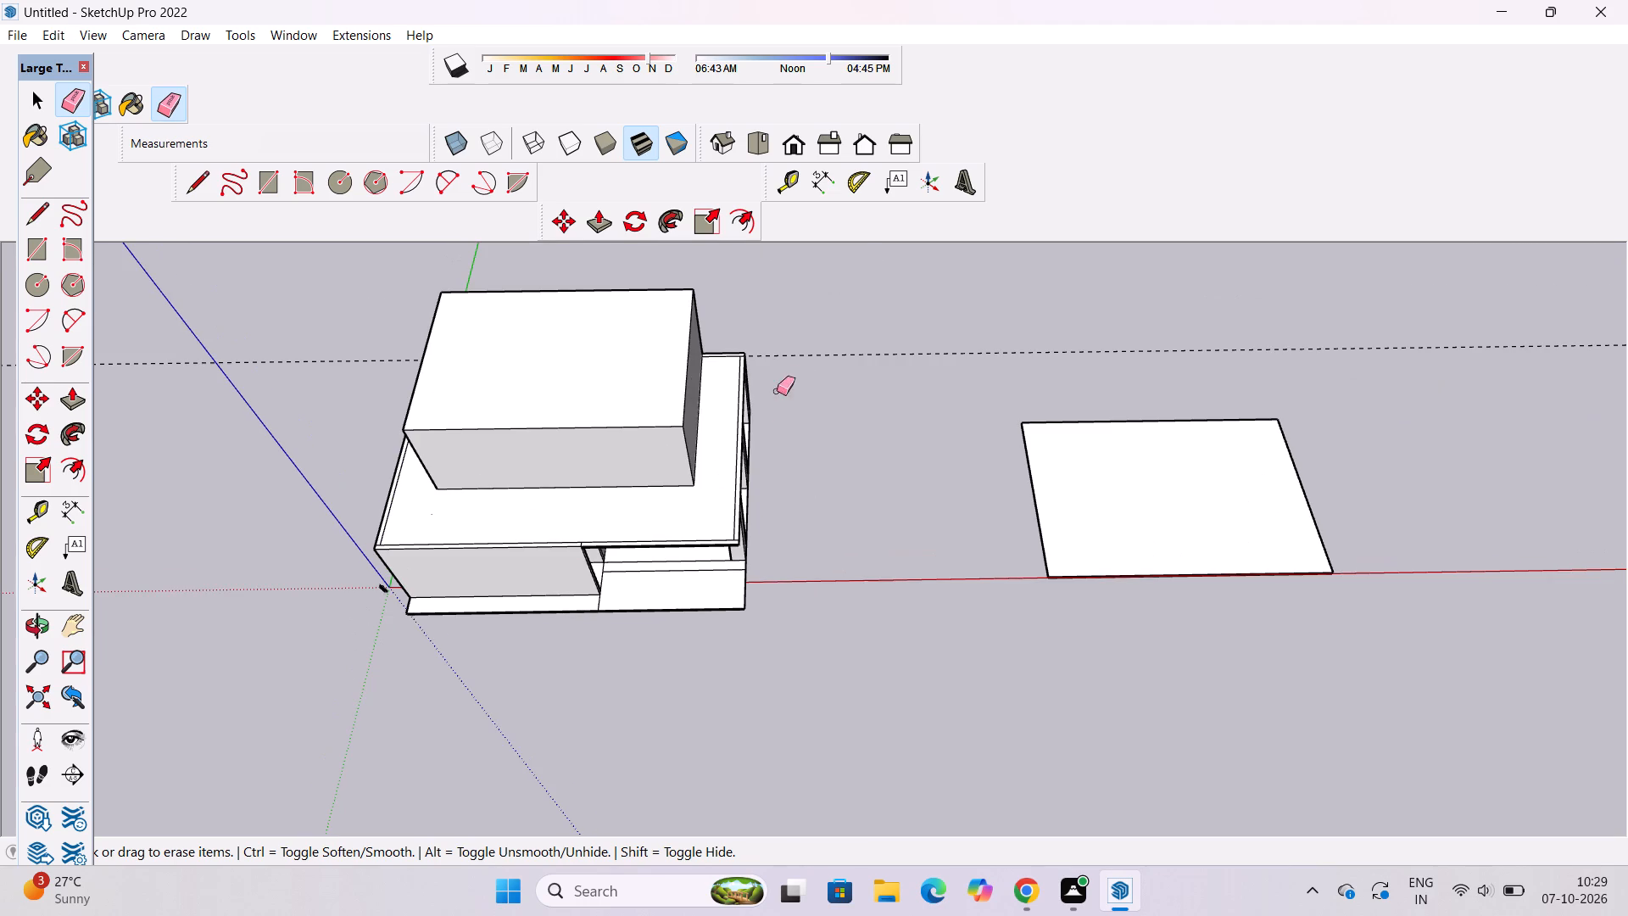
pyautogui.moveTo(803, 362); pyautogui.dragTo(813, 375)
# Examine the building's bordered roof slab, upper block, walls and open bays from the front, the side and above.
pyautogui.press('o')
pyautogui.scroll(-6, 813, 375)
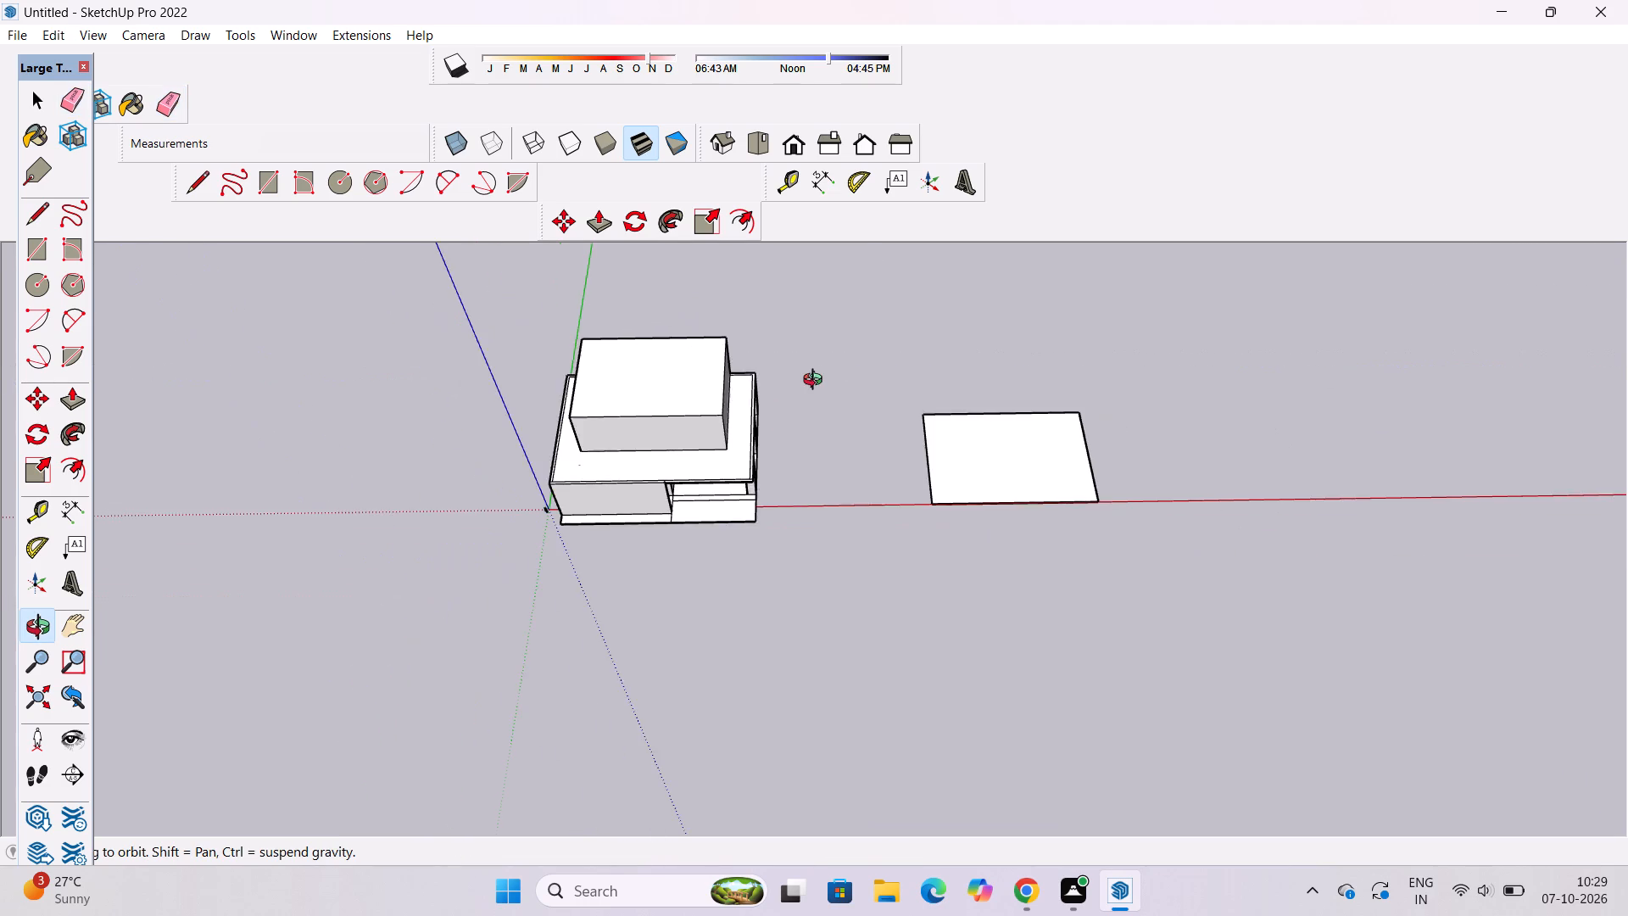
pyautogui.moveTo(889, 457); pyautogui.dragTo(730, 381)
pyautogui.scroll(3, 708, 451)
pyautogui.moveTo(690, 478); pyautogui.dragTo(787, 481)
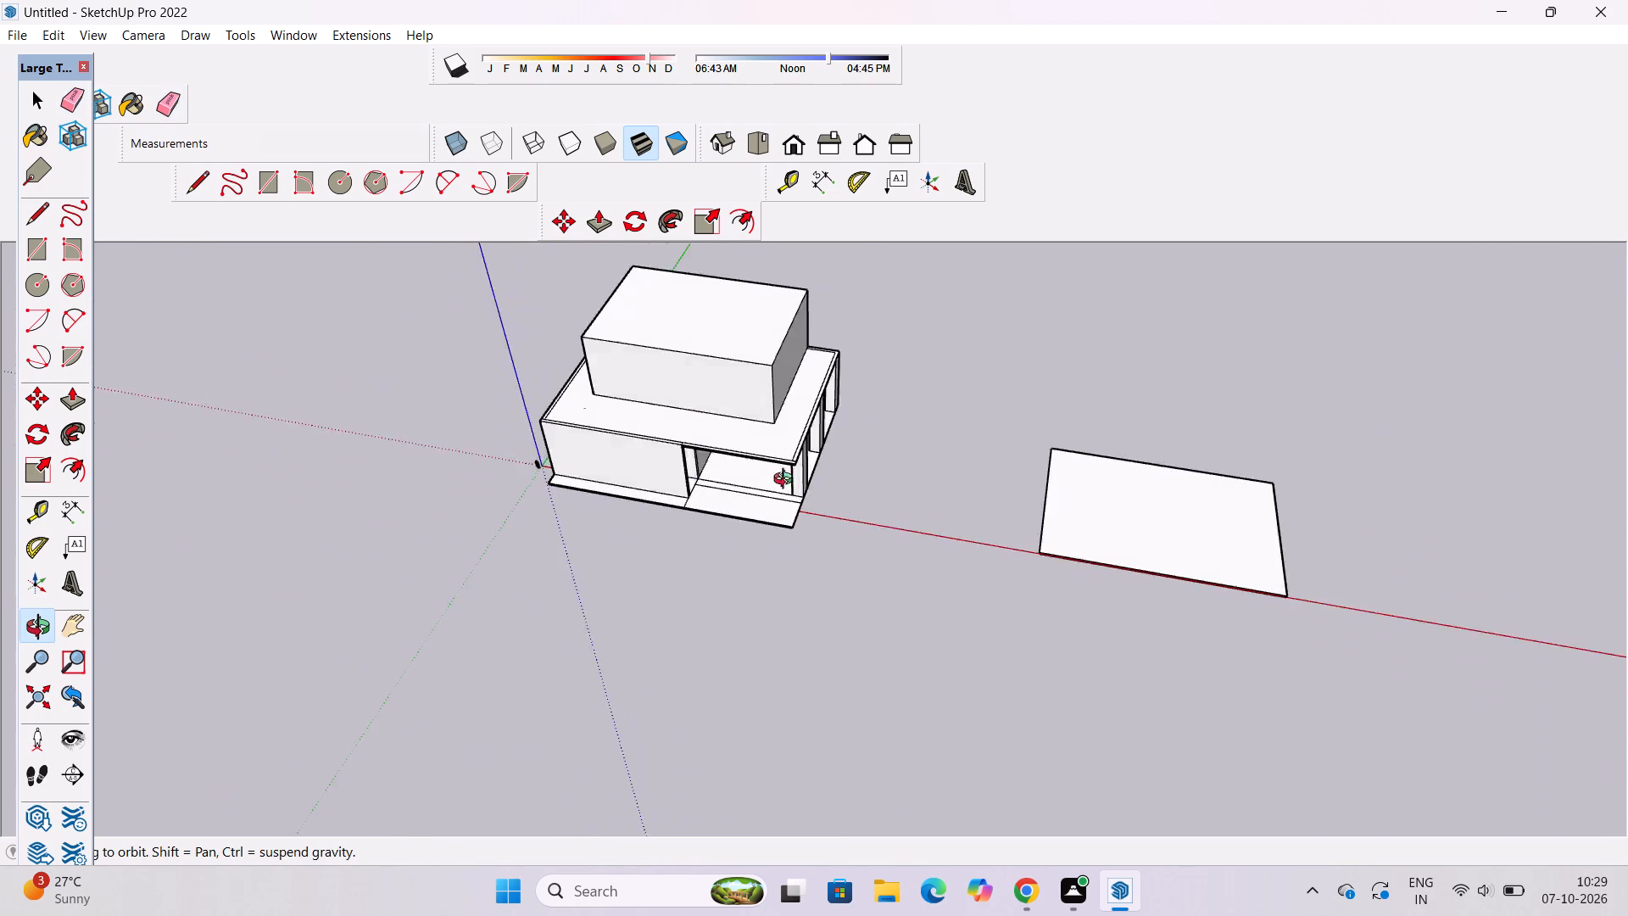
pyautogui.moveTo(787, 481); pyautogui.dragTo(1011, 434)
pyautogui.scroll(-4, 793, 468)
pyautogui.moveTo(686, 539); pyautogui.dragTo(715, 459)
pyautogui.scroll(8, 628, 466)
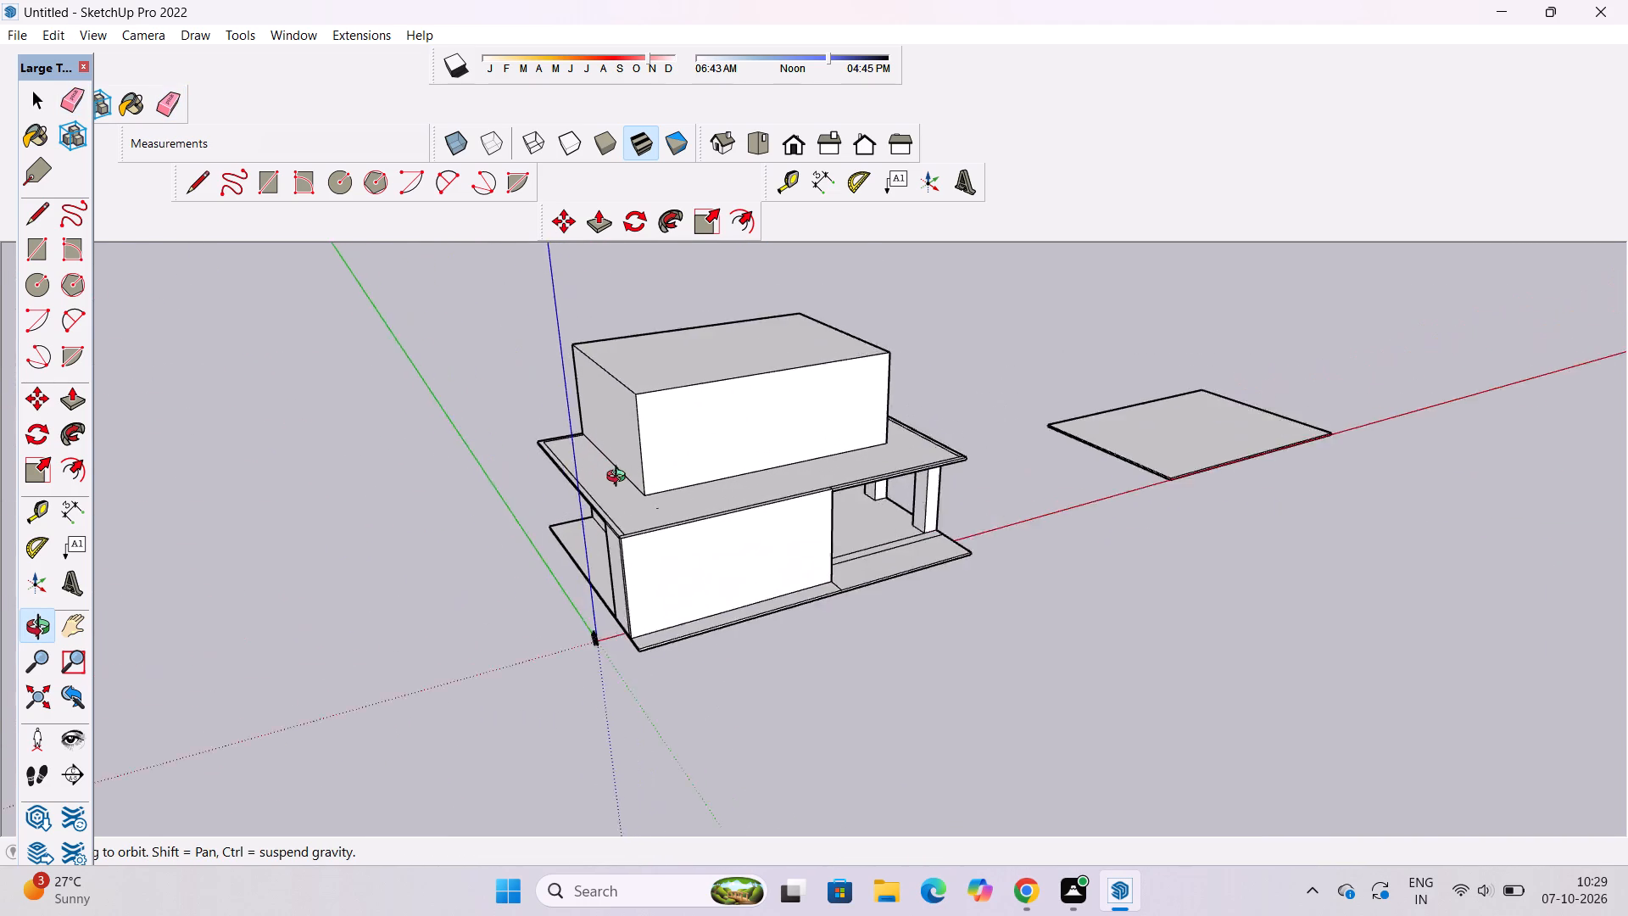
pyautogui.scroll(2, 620, 478)
pyautogui.keyDown('shift'); pyautogui.moveTo(577, 535); pyautogui.dragTo(650, 504); pyautogui.keyUp('shift')
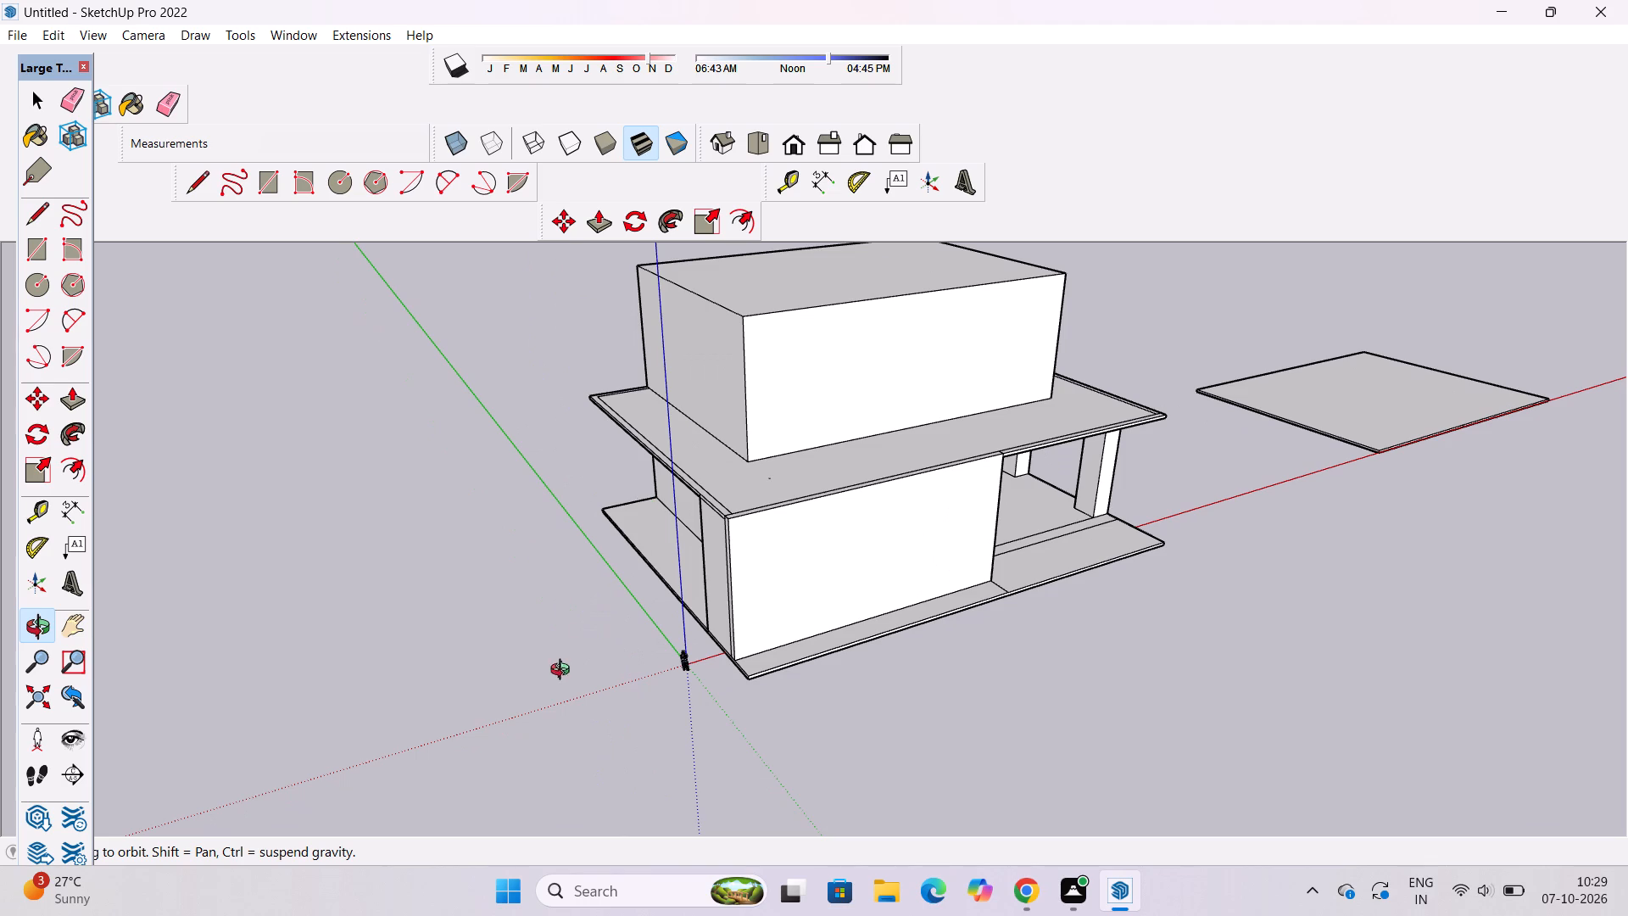
pyautogui.keyDown('shift'); pyautogui.moveTo(679, 545); pyautogui.dragTo(687, 586); pyautogui.keyUp('shift')
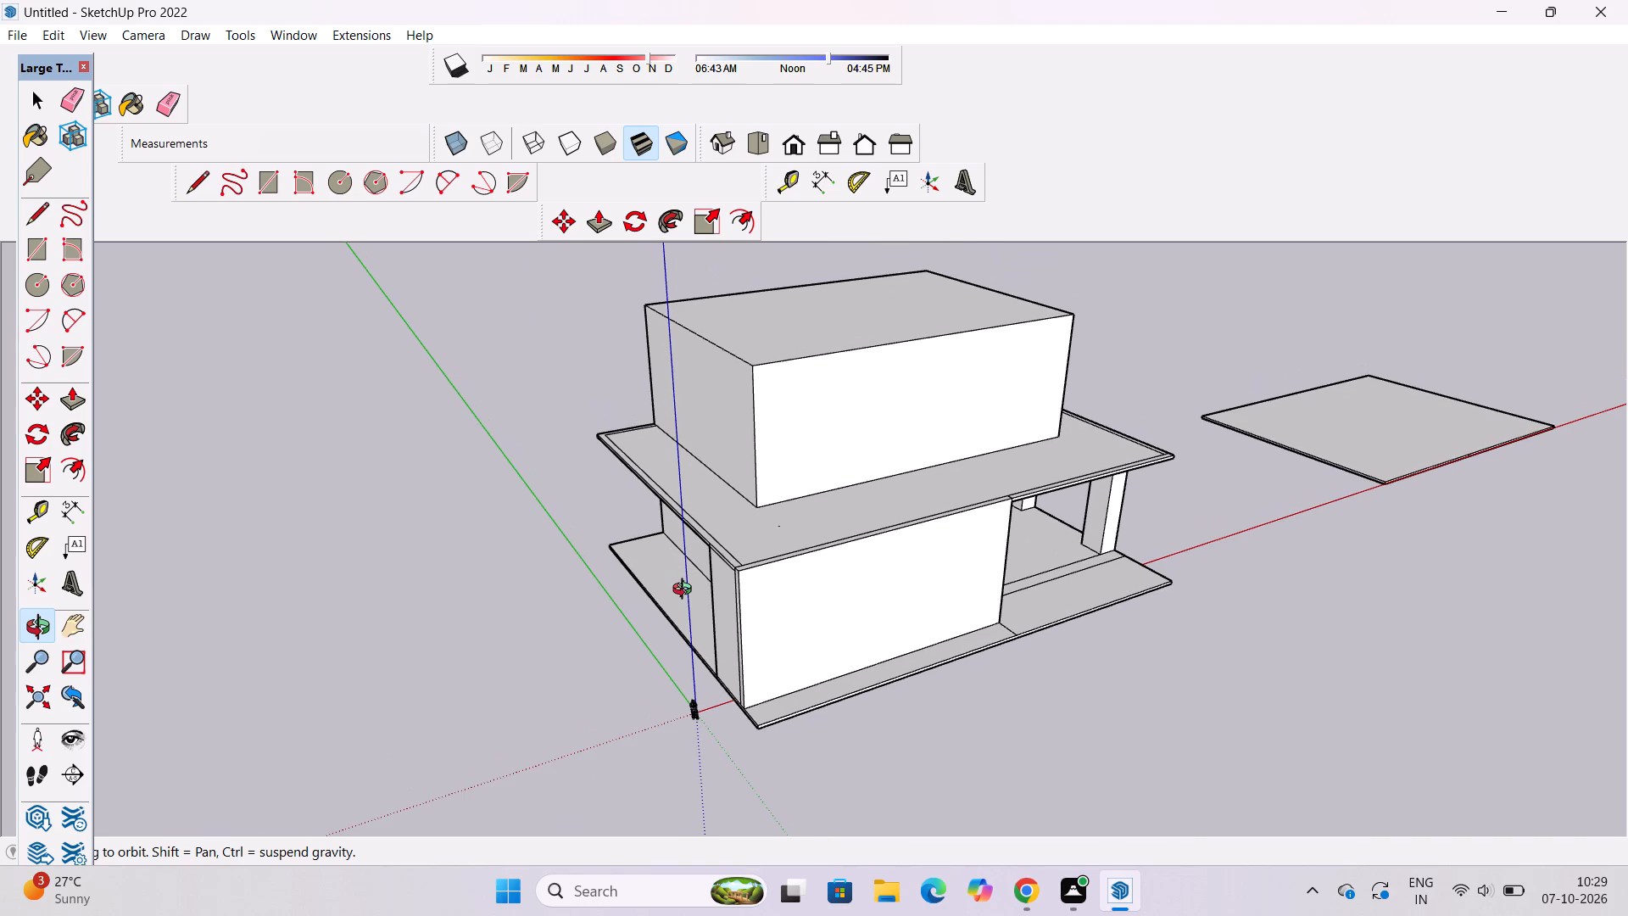
pyautogui.scroll(-5, 683, 573)
pyautogui.scroll(5, 683, 573)
pyautogui.keyDown('shift'); pyautogui.moveTo(683, 580); pyautogui.dragTo(601, 634); pyautogui.keyUp('shift')
pyautogui.moveTo(599, 628); pyautogui.dragTo(839, 682)
pyautogui.keyDown('shift'); pyautogui.moveTo(791, 699); pyautogui.dragTo(685, 561); pyautogui.keyUp('shift')
pyautogui.moveTo(500, 567); pyautogui.dragTo(631, 617)
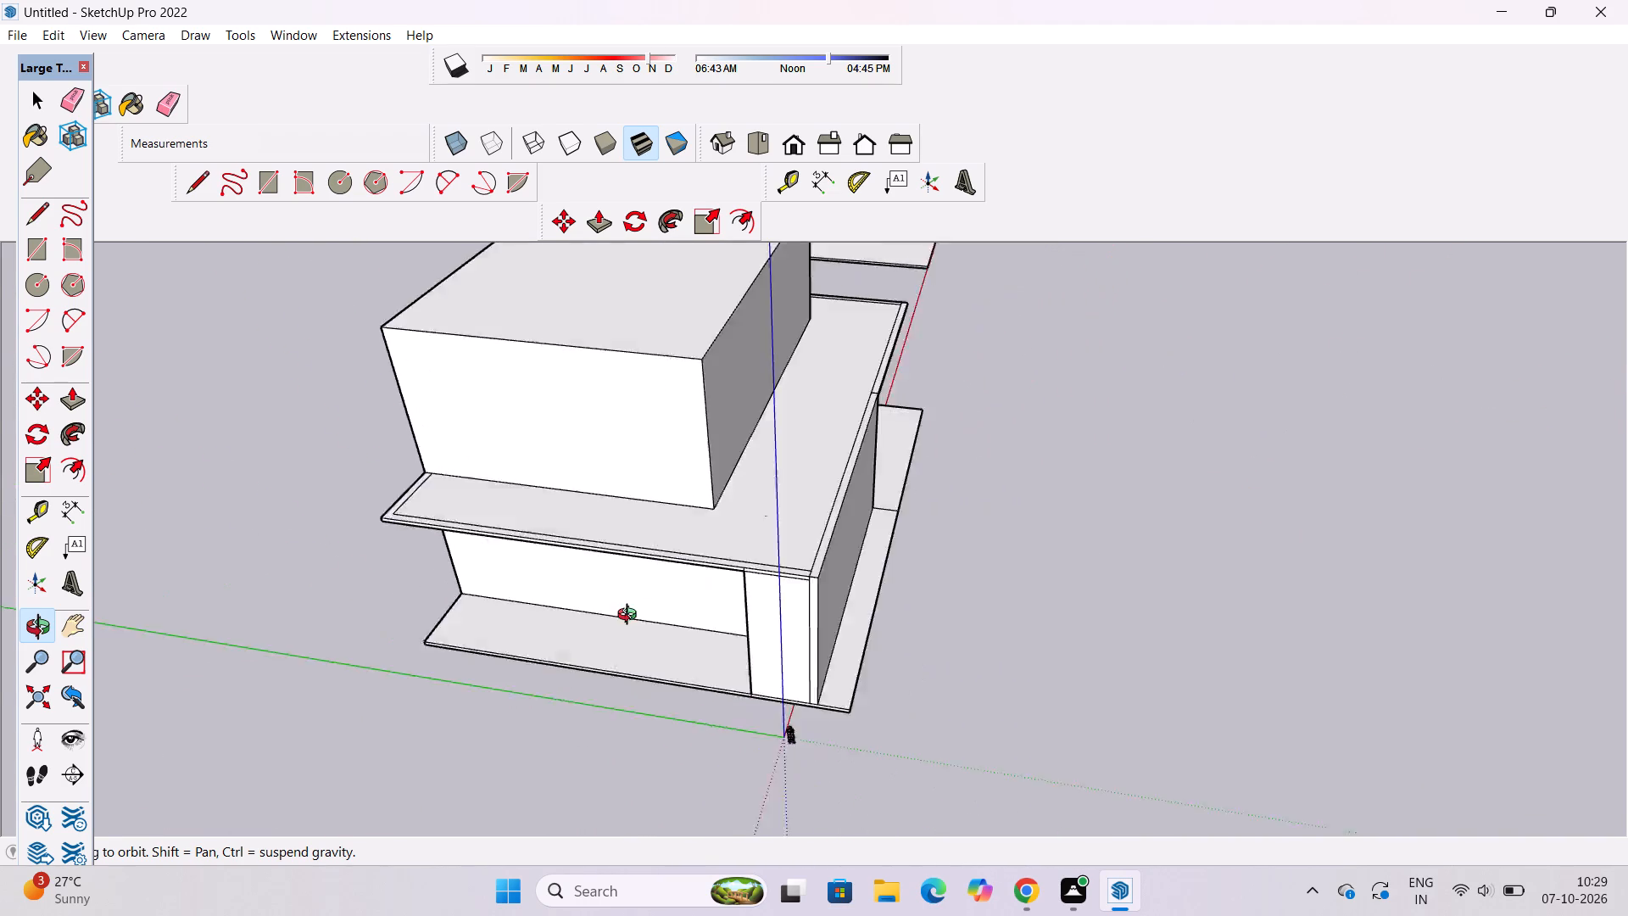
pyautogui.moveTo(631, 617); pyautogui.dragTo(635, 618)
pyautogui.scroll(-4, 552, 574)
pyautogui.scroll(3, 549, 574)
pyautogui.keyDown('shift'); pyautogui.moveTo(549, 574); pyautogui.dragTo(510, 602); pyautogui.keyUp('shift')
pyautogui.moveTo(497, 677); pyautogui.dragTo(496, 739)
pyautogui.scroll(5, 477, 703)
pyautogui.keyDown('shift'); pyautogui.moveTo(477, 702); pyautogui.dragTo(358, 700); pyautogui.keyUp('shift')
pyautogui.moveTo(786, 696); pyautogui.dragTo(381, 637)
pyautogui.scroll(-6, 354, 621)
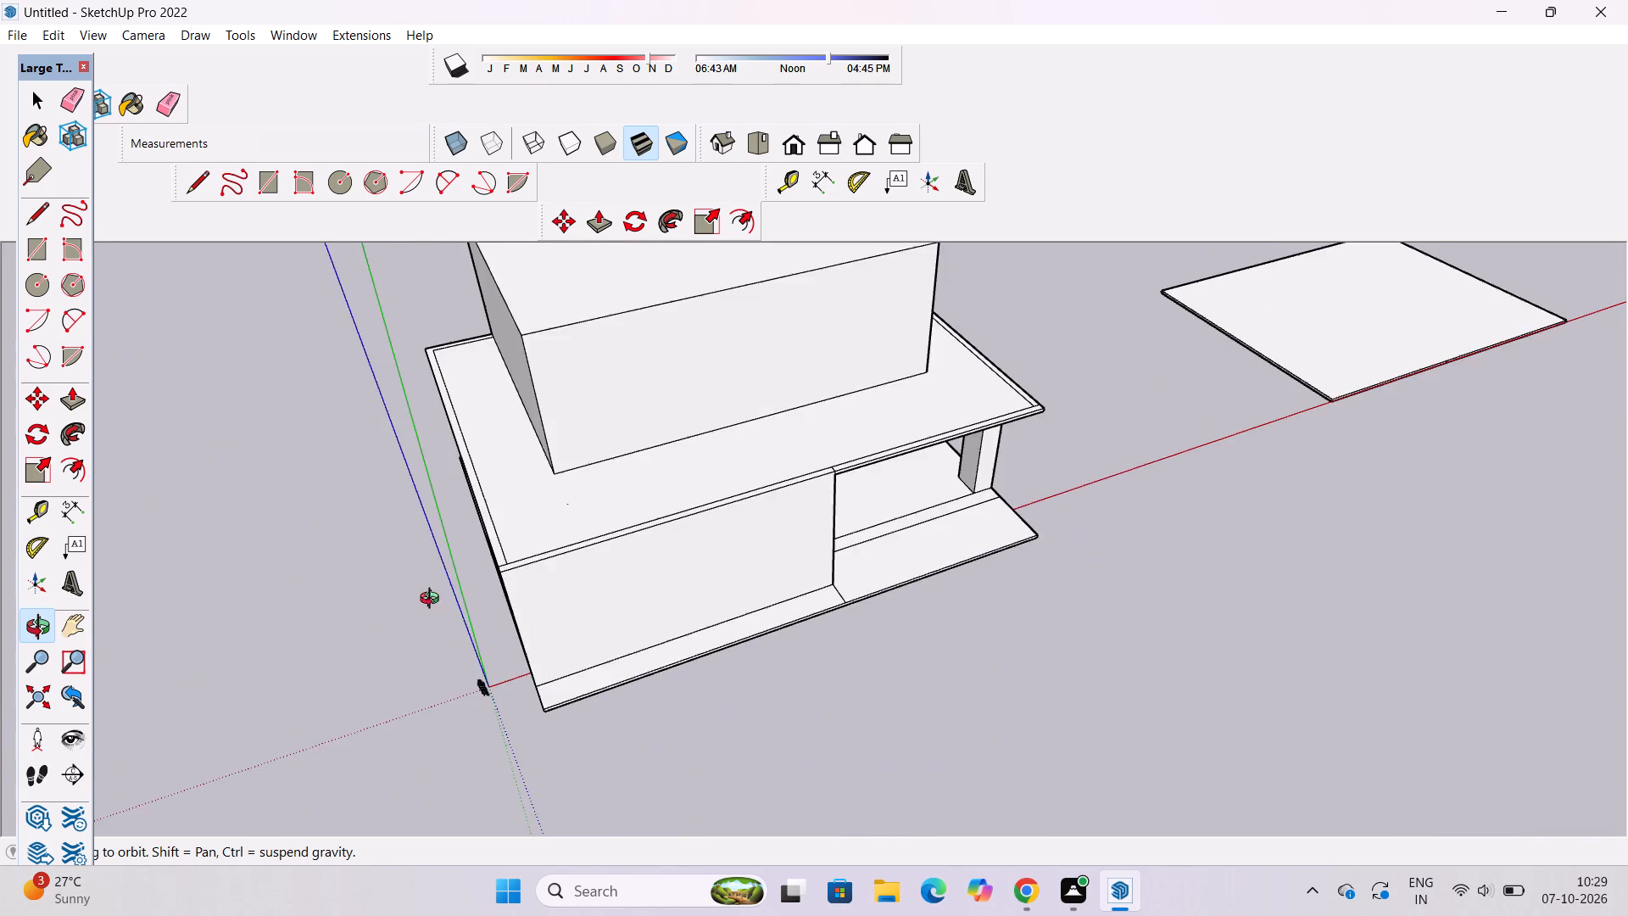
pyautogui.keyDown('shift'); pyautogui.moveTo(599, 562); pyautogui.dragTo(170, 670); pyautogui.keyUp('shift')
# Copy the separate slab beside the building onto the upper block, matching its rear corner to the block's top rear corner opposite the open bay.
pyautogui.press('space')
pyautogui.scroll(-5, 1100, 522)
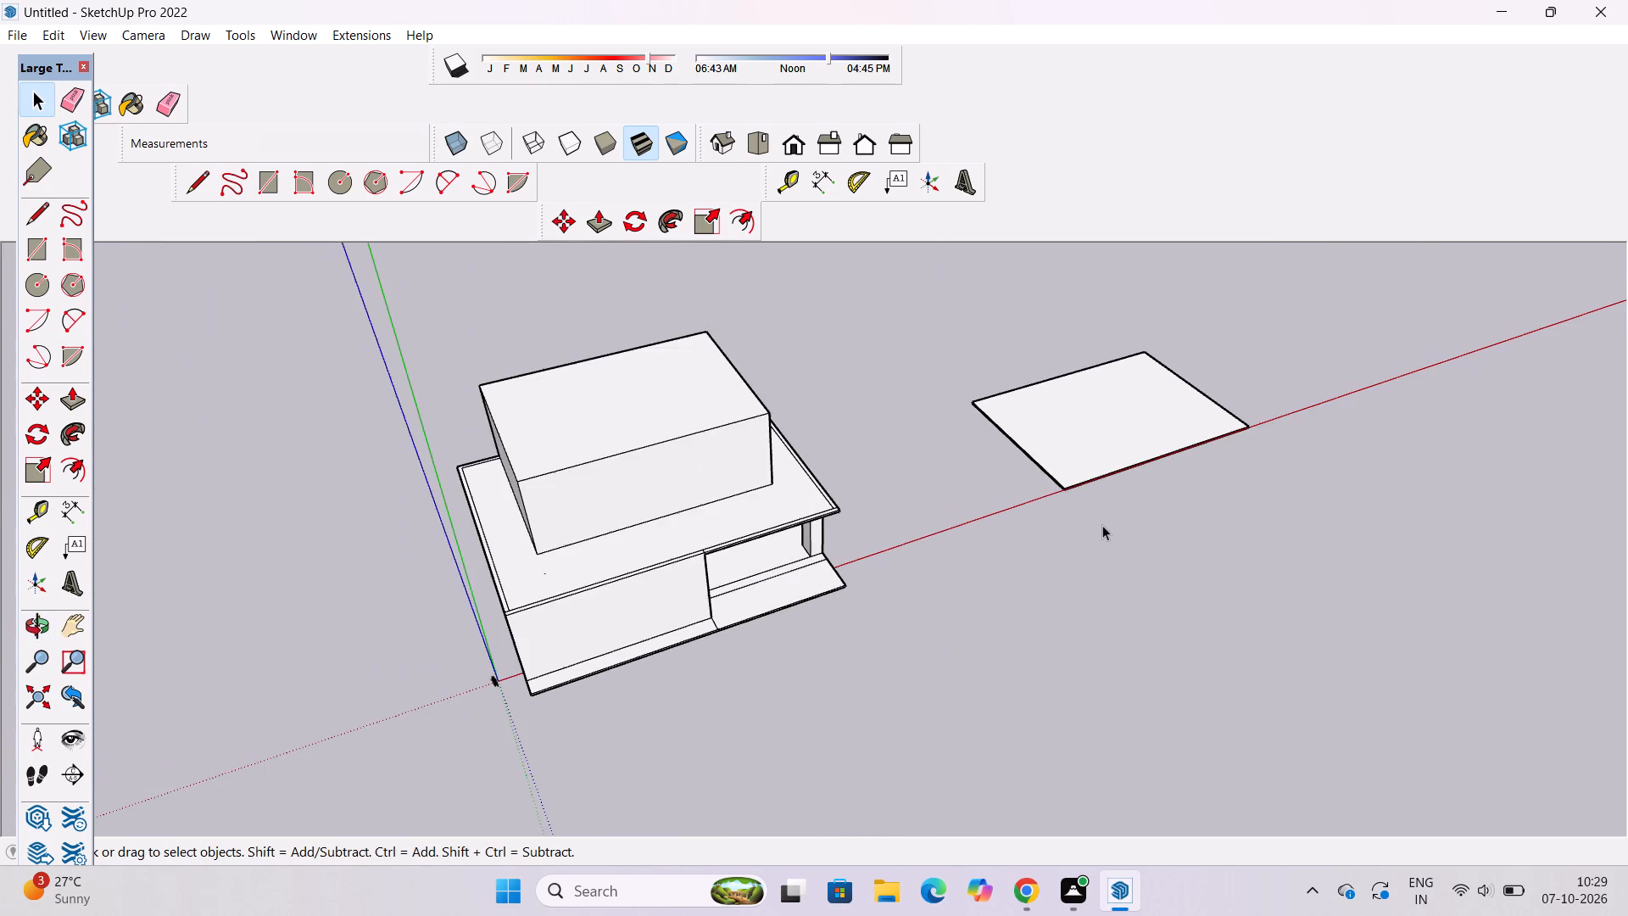
pyautogui.scroll(3, 1066, 478)
pyautogui.click(1084, 430)
pyautogui.press('m')
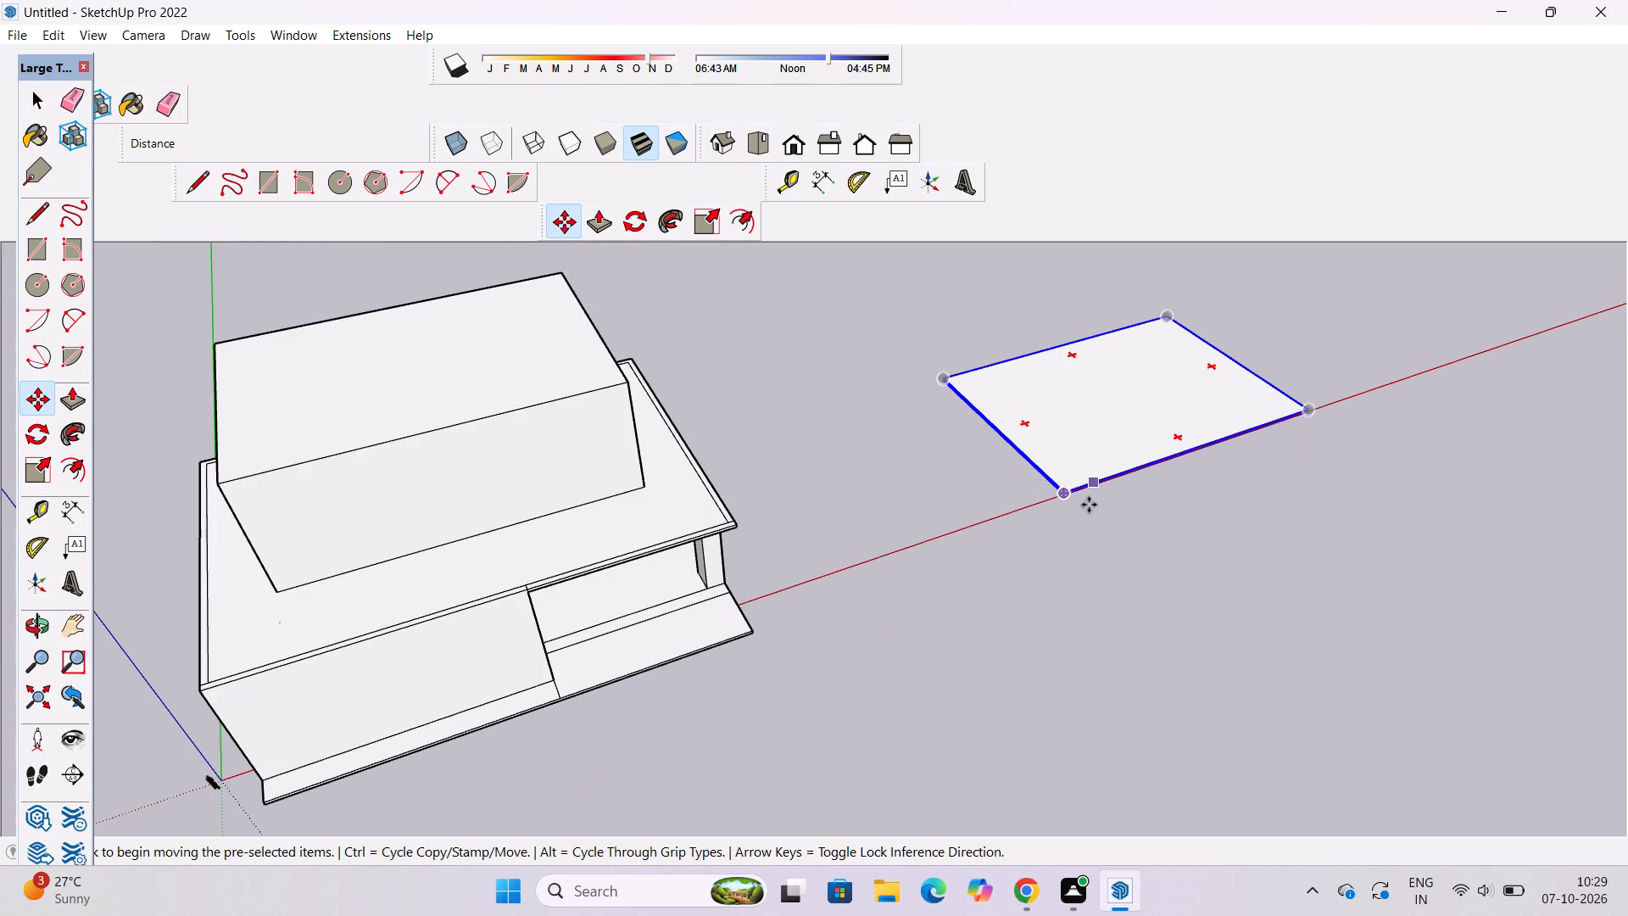
pyautogui.scroll(4, 962, 383)
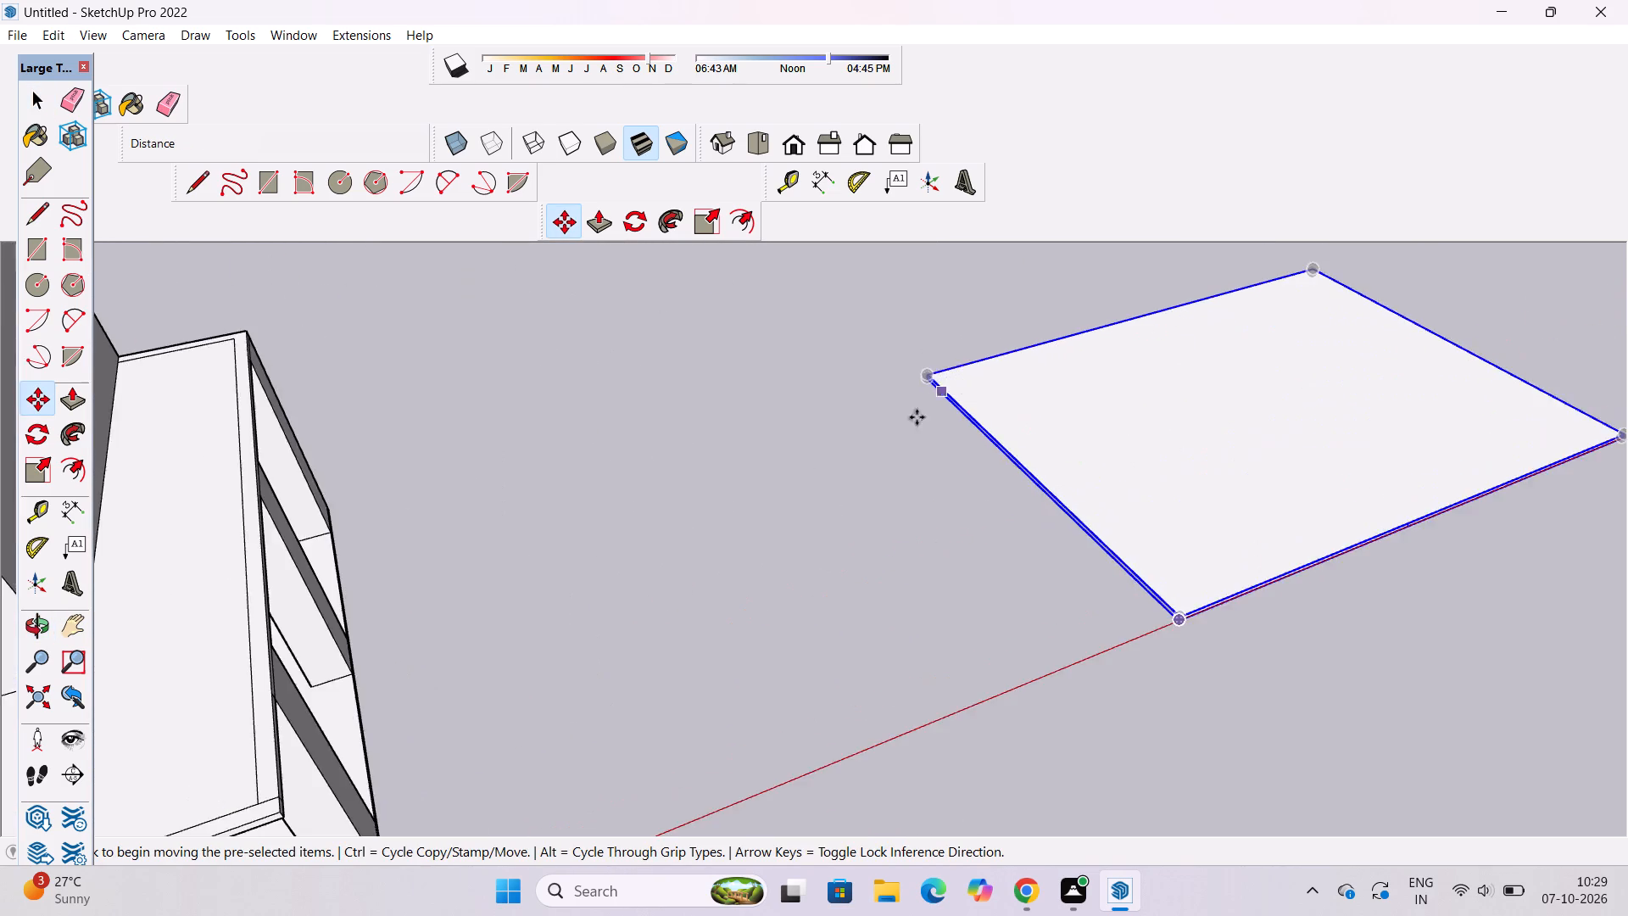
pyautogui.scroll(17, 917, 417)
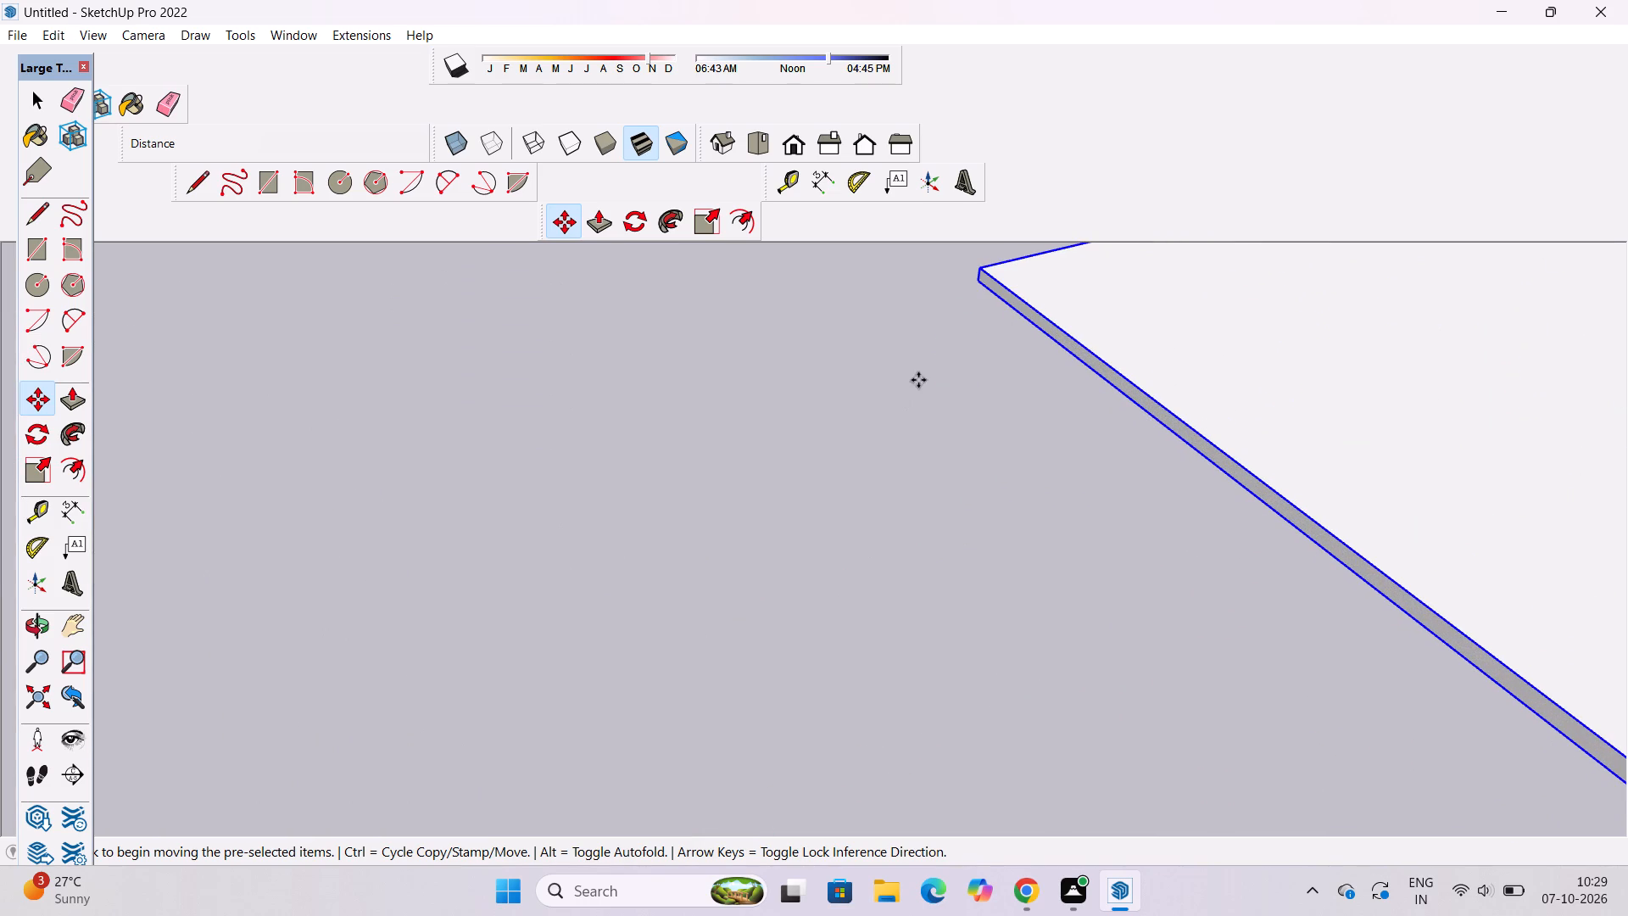
pyautogui.scroll(3, 920, 378)
pyautogui.scroll(-3, 988, 332)
pyautogui.click(991, 271)
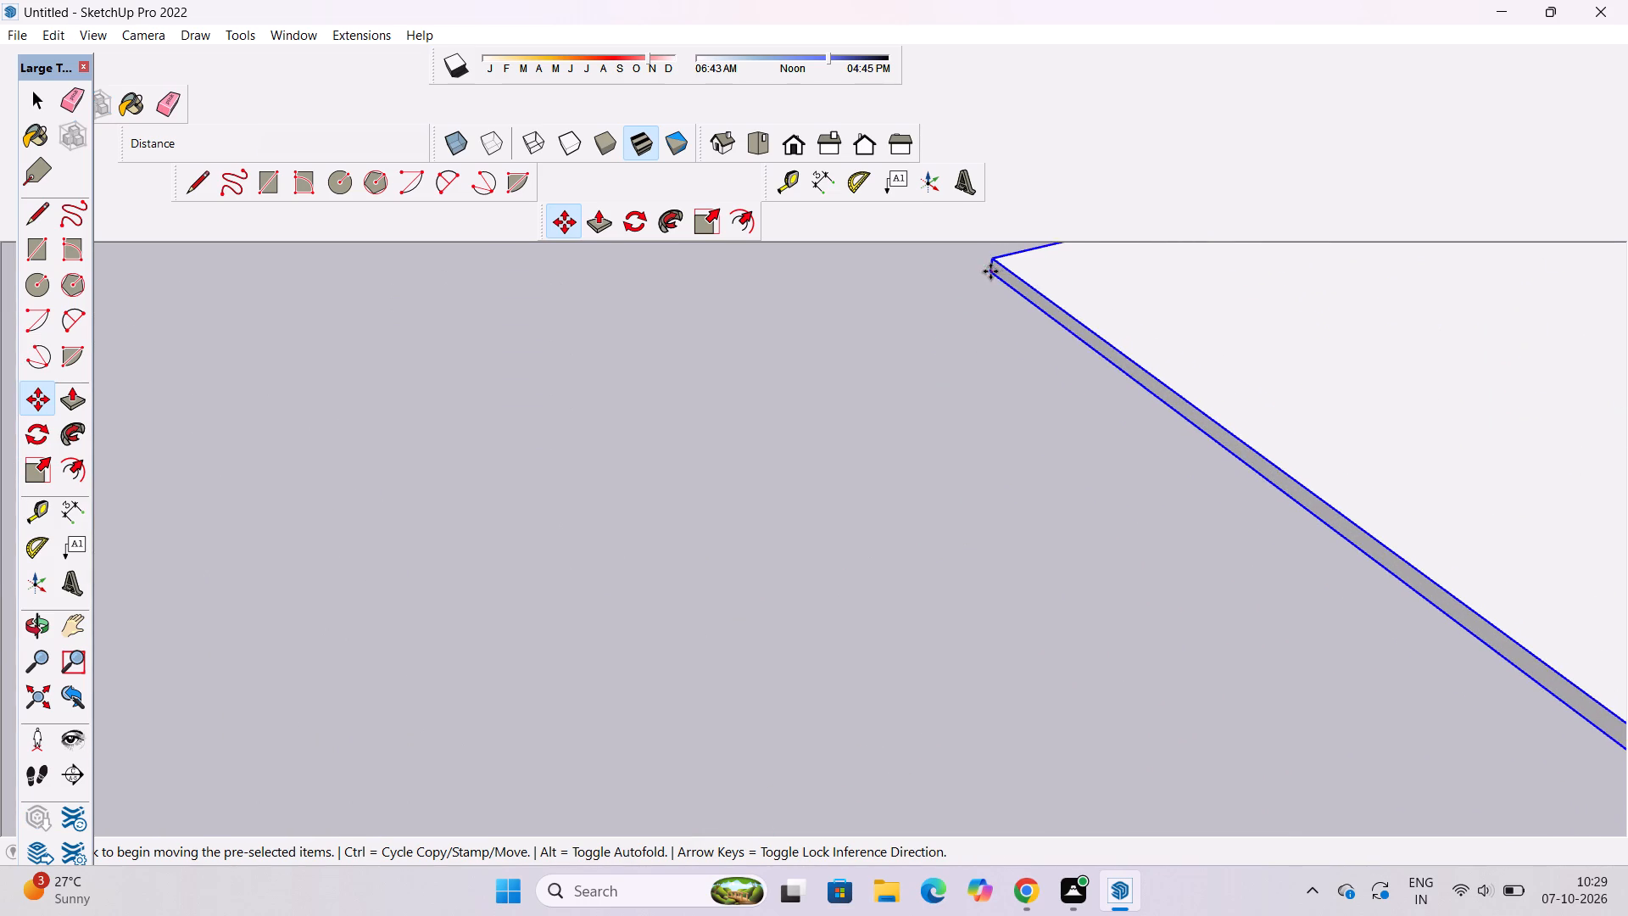
pyautogui.scroll(-20, 1012, 362)
pyautogui.scroll(-1, 1012, 362)
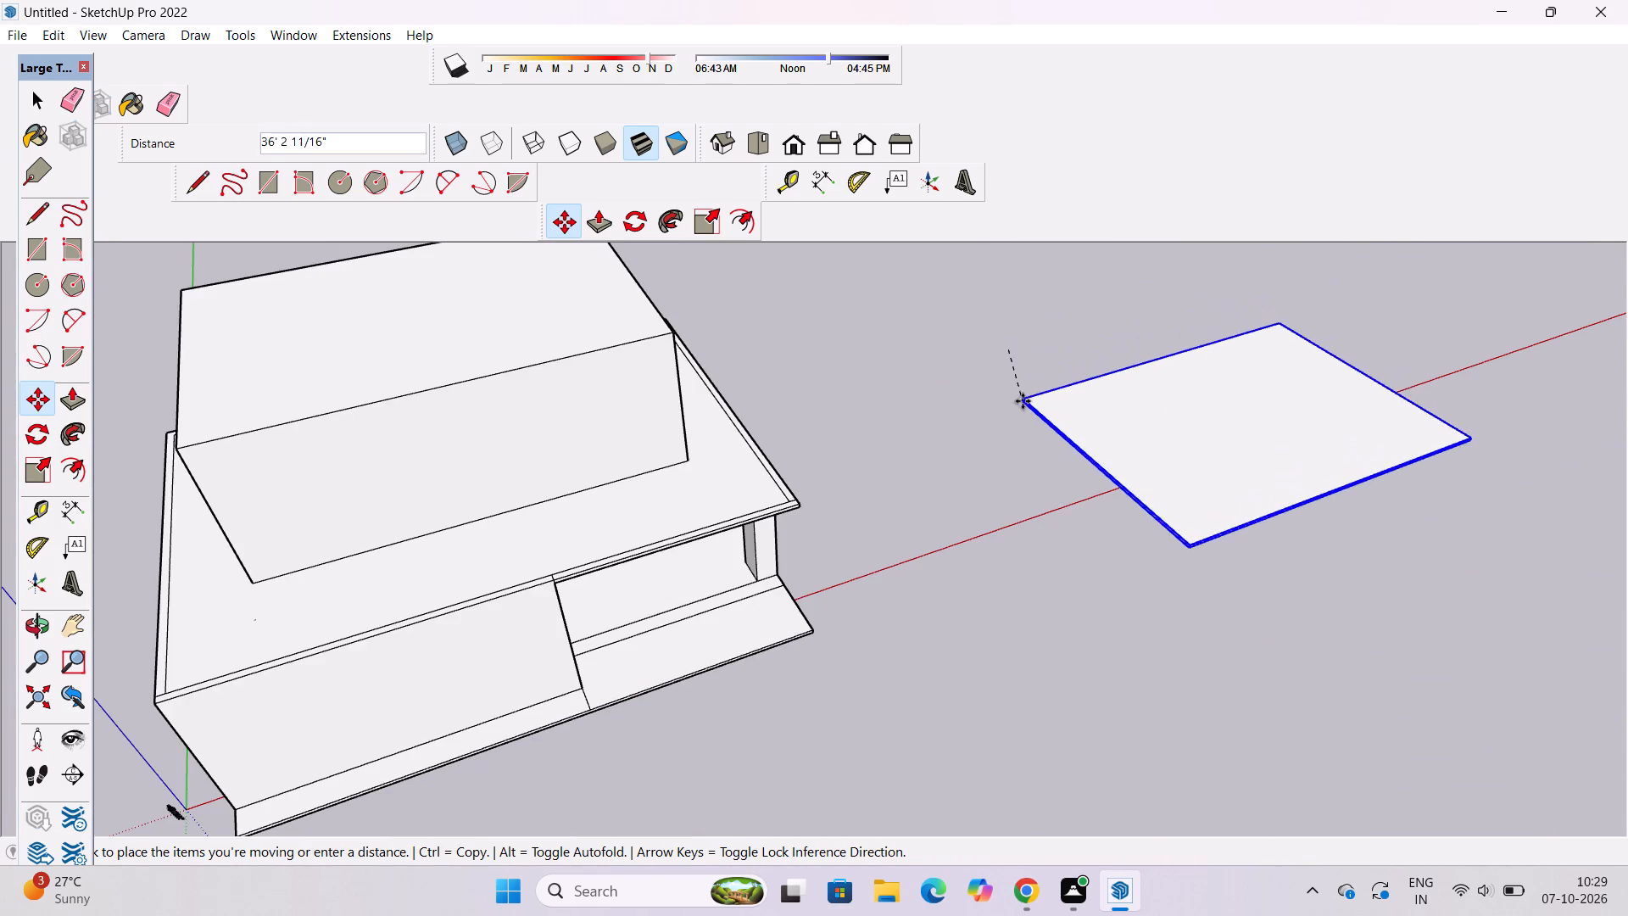
pyautogui.scroll(-10, 1035, 404)
pyautogui.scroll(2, 742, 357)
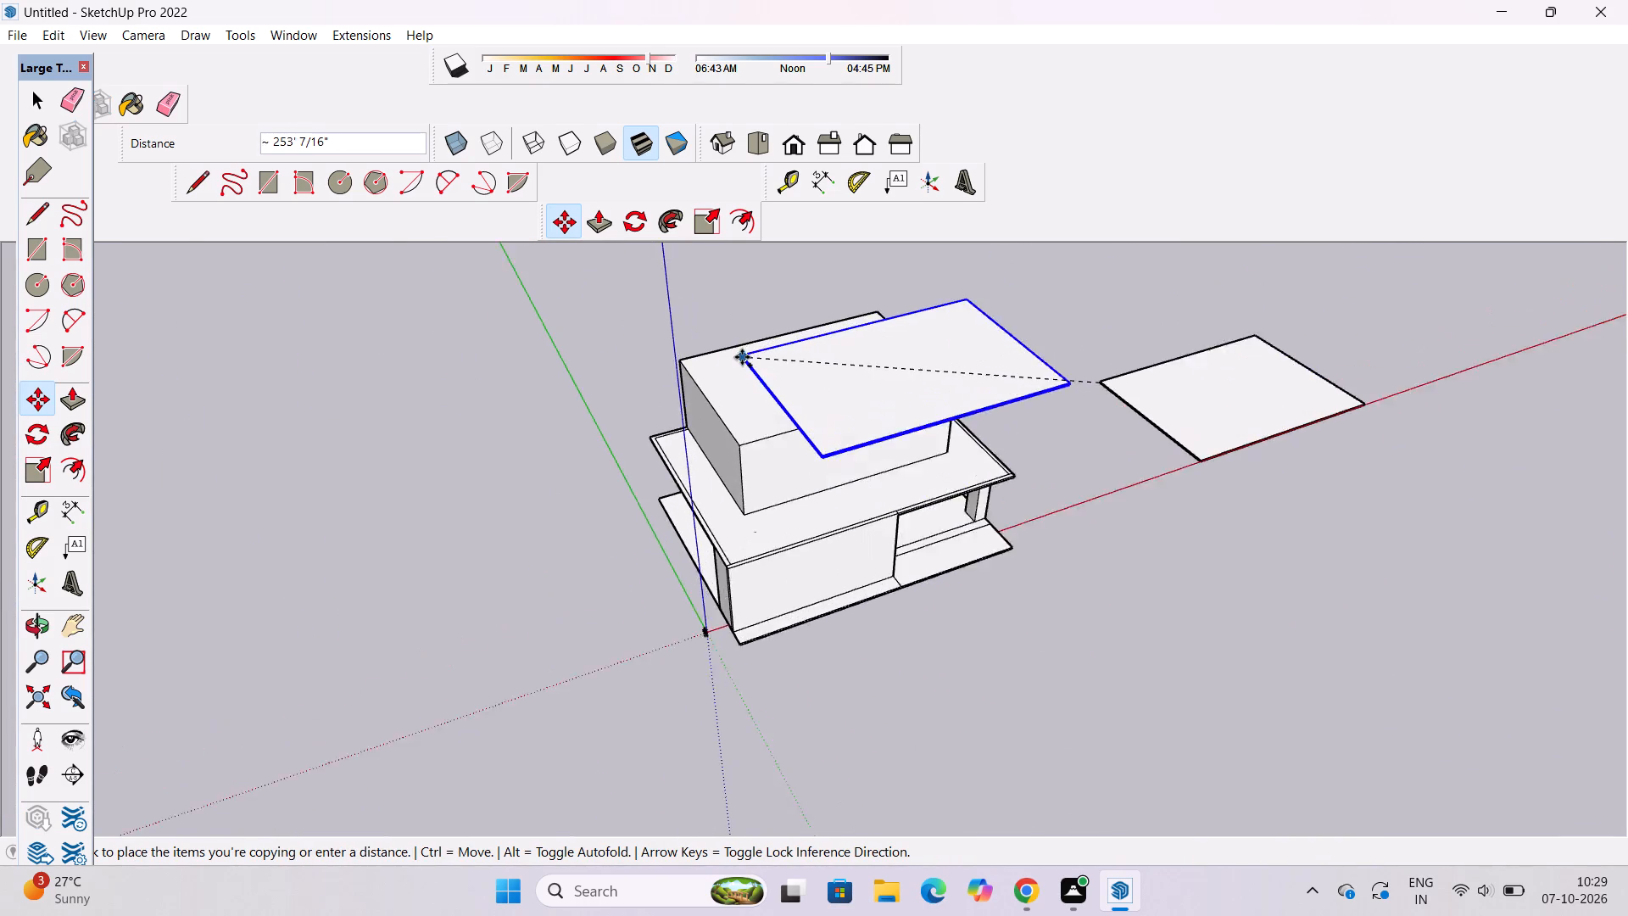
pyautogui.scroll(10, 742, 357)
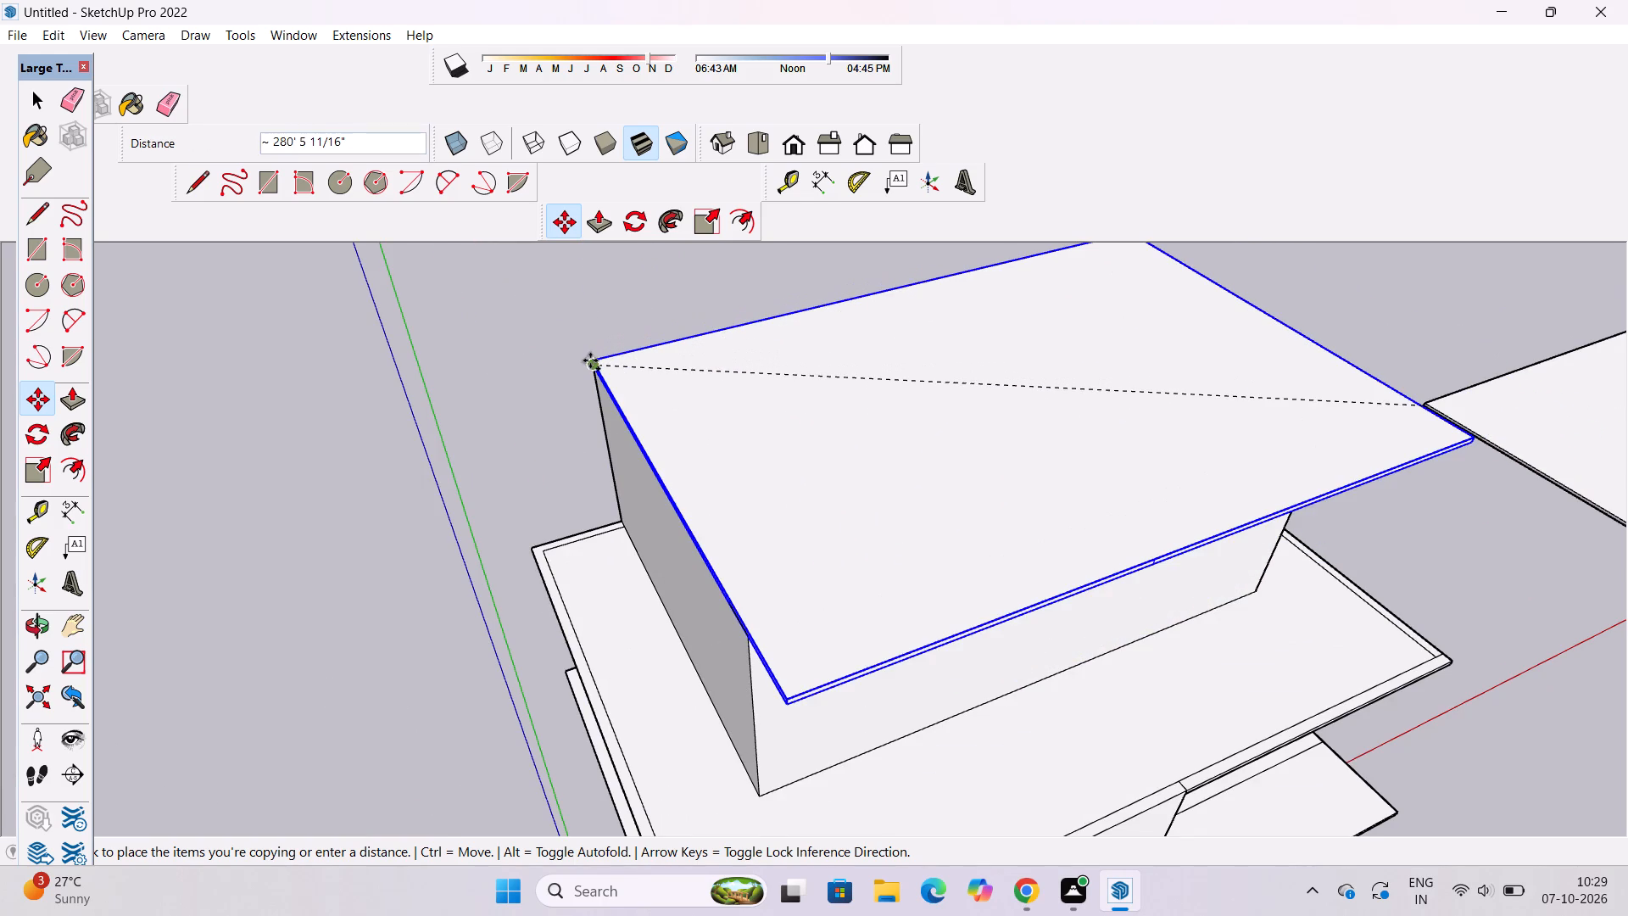
pyautogui.click(590, 362)
pyautogui.press('space')
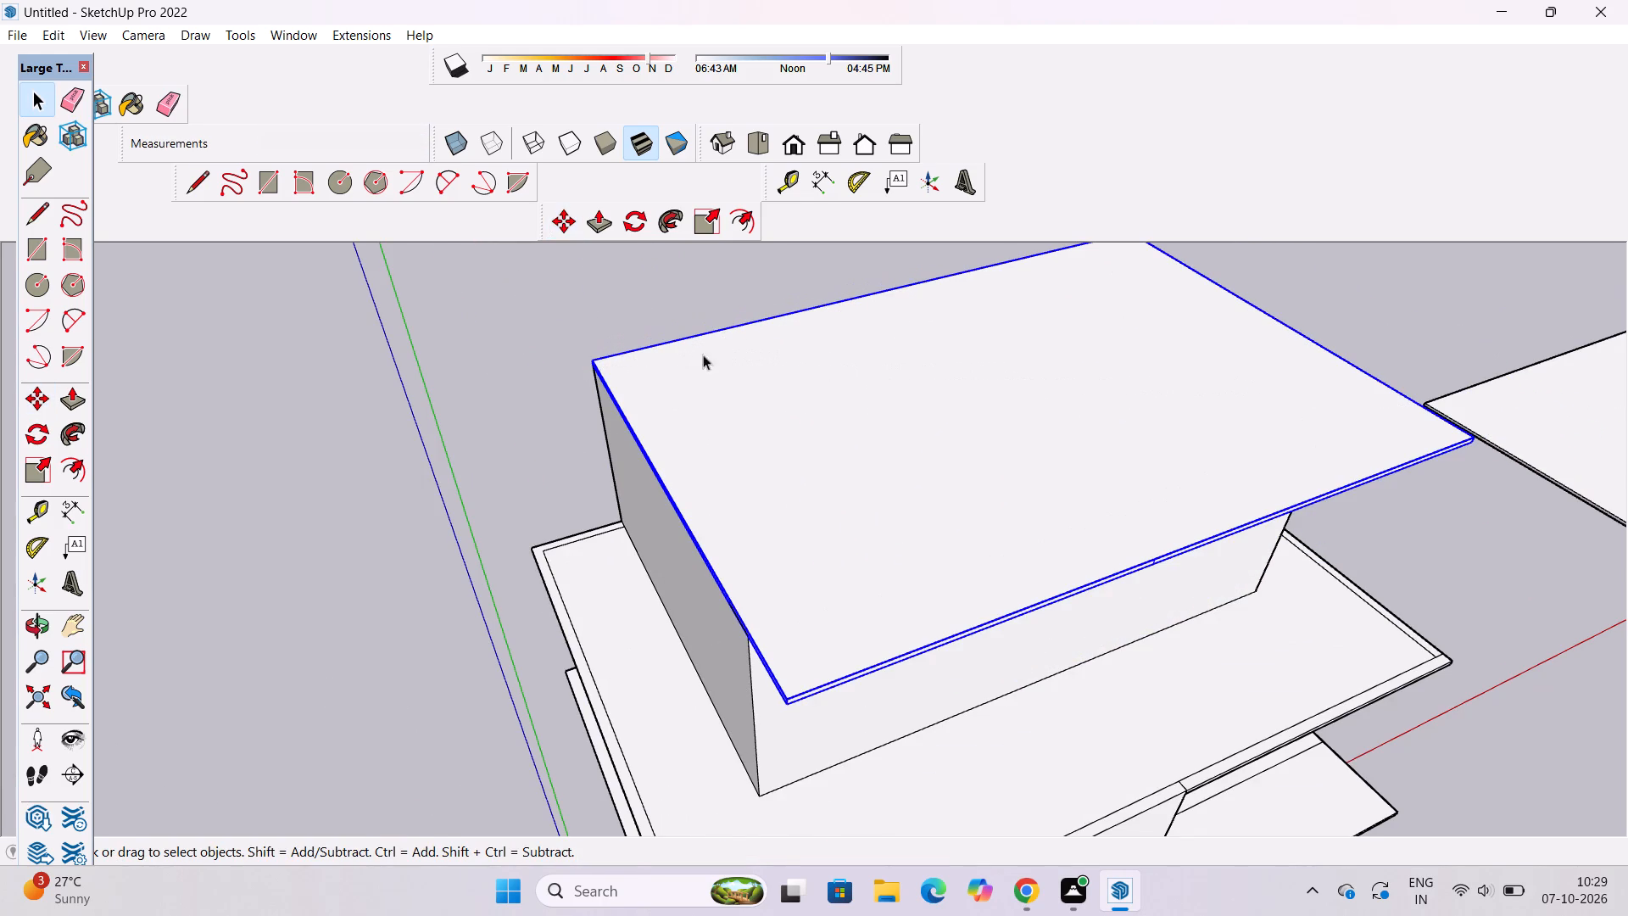
# Explode the copied slab group on top of the upper block.
pyautogui.rightClick(912, 349)
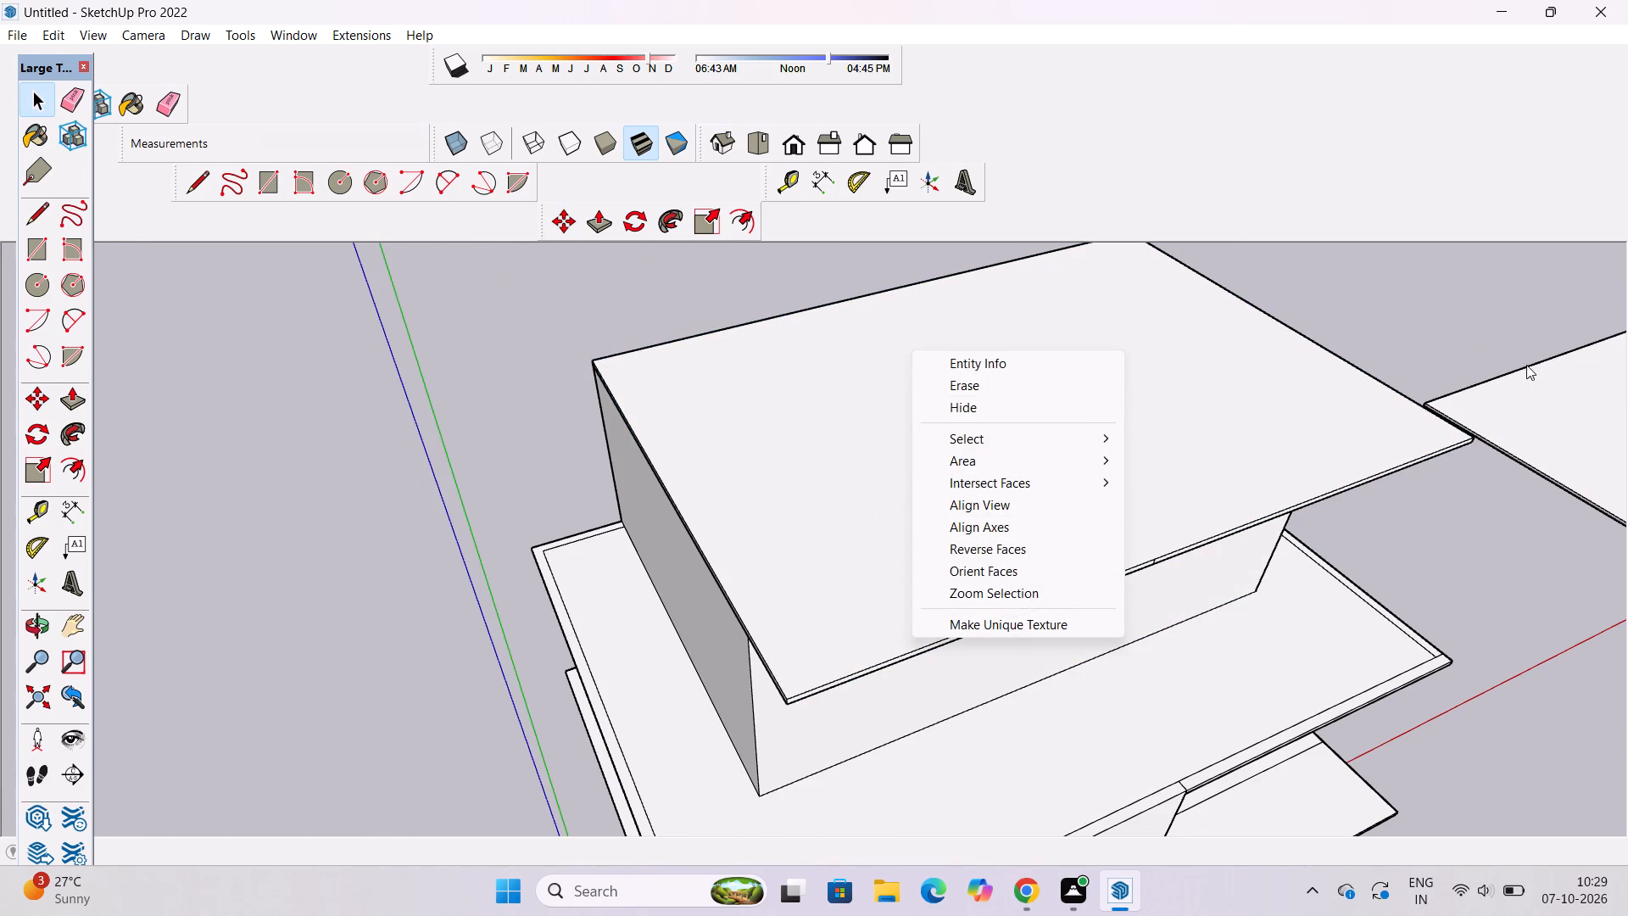
pyautogui.click(1435, 351)
pyautogui.click(1227, 471)
pyautogui.rightClick(1224, 471)
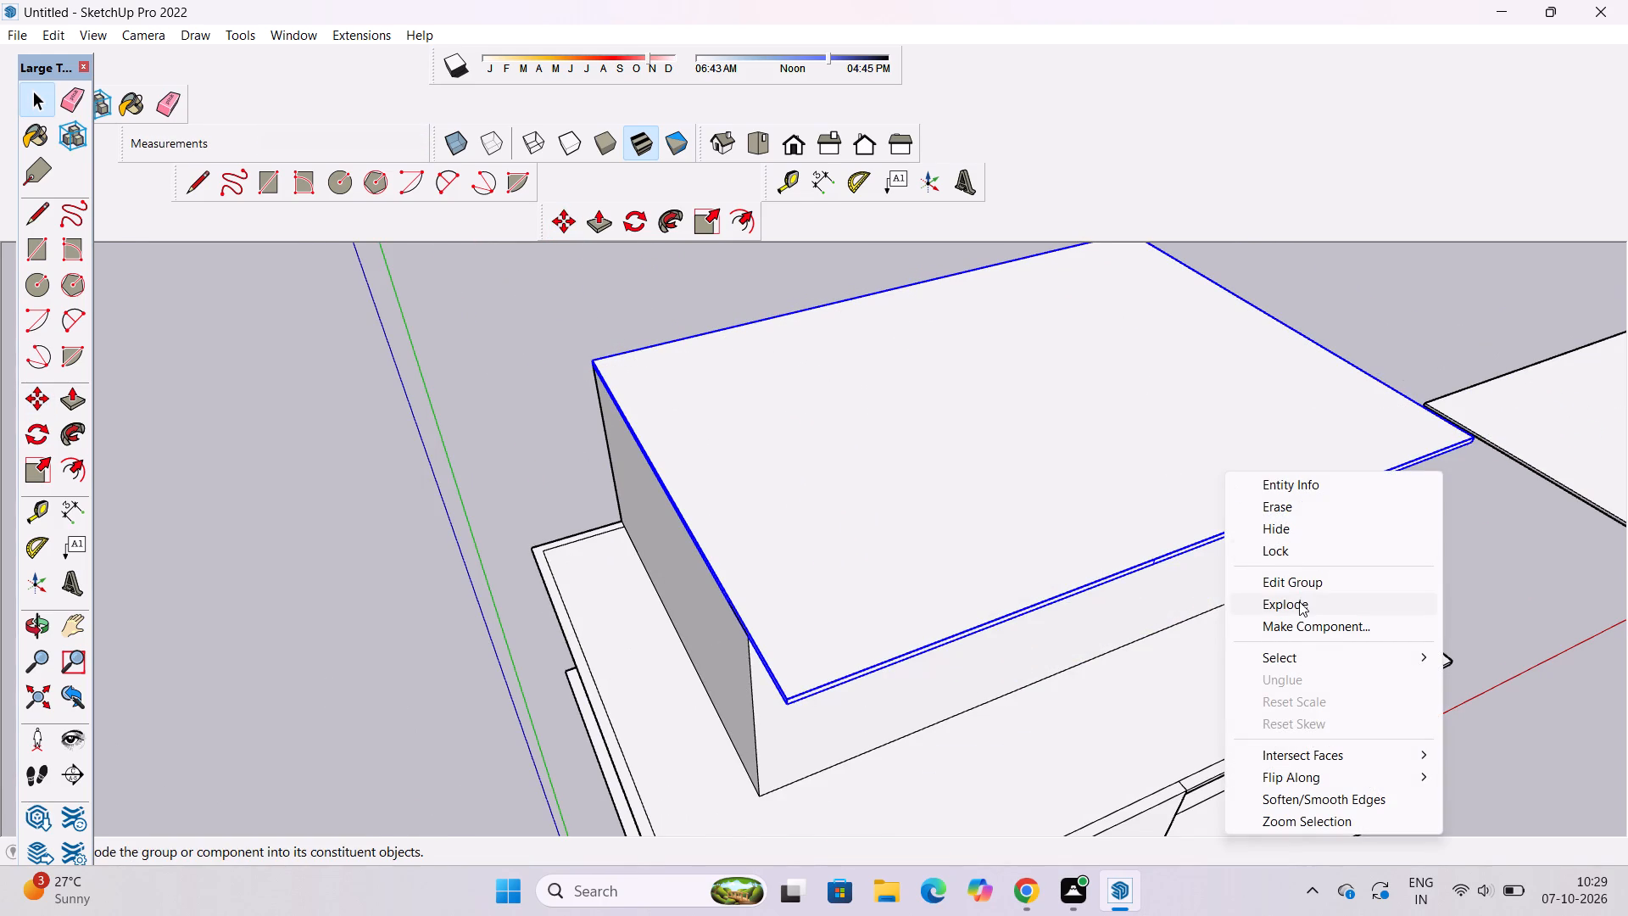
pyautogui.click(1299, 601)
pyautogui.click(477, 479)
# Erase the short seam line crossing the front edge face of the top slab.
pyautogui.press('o')
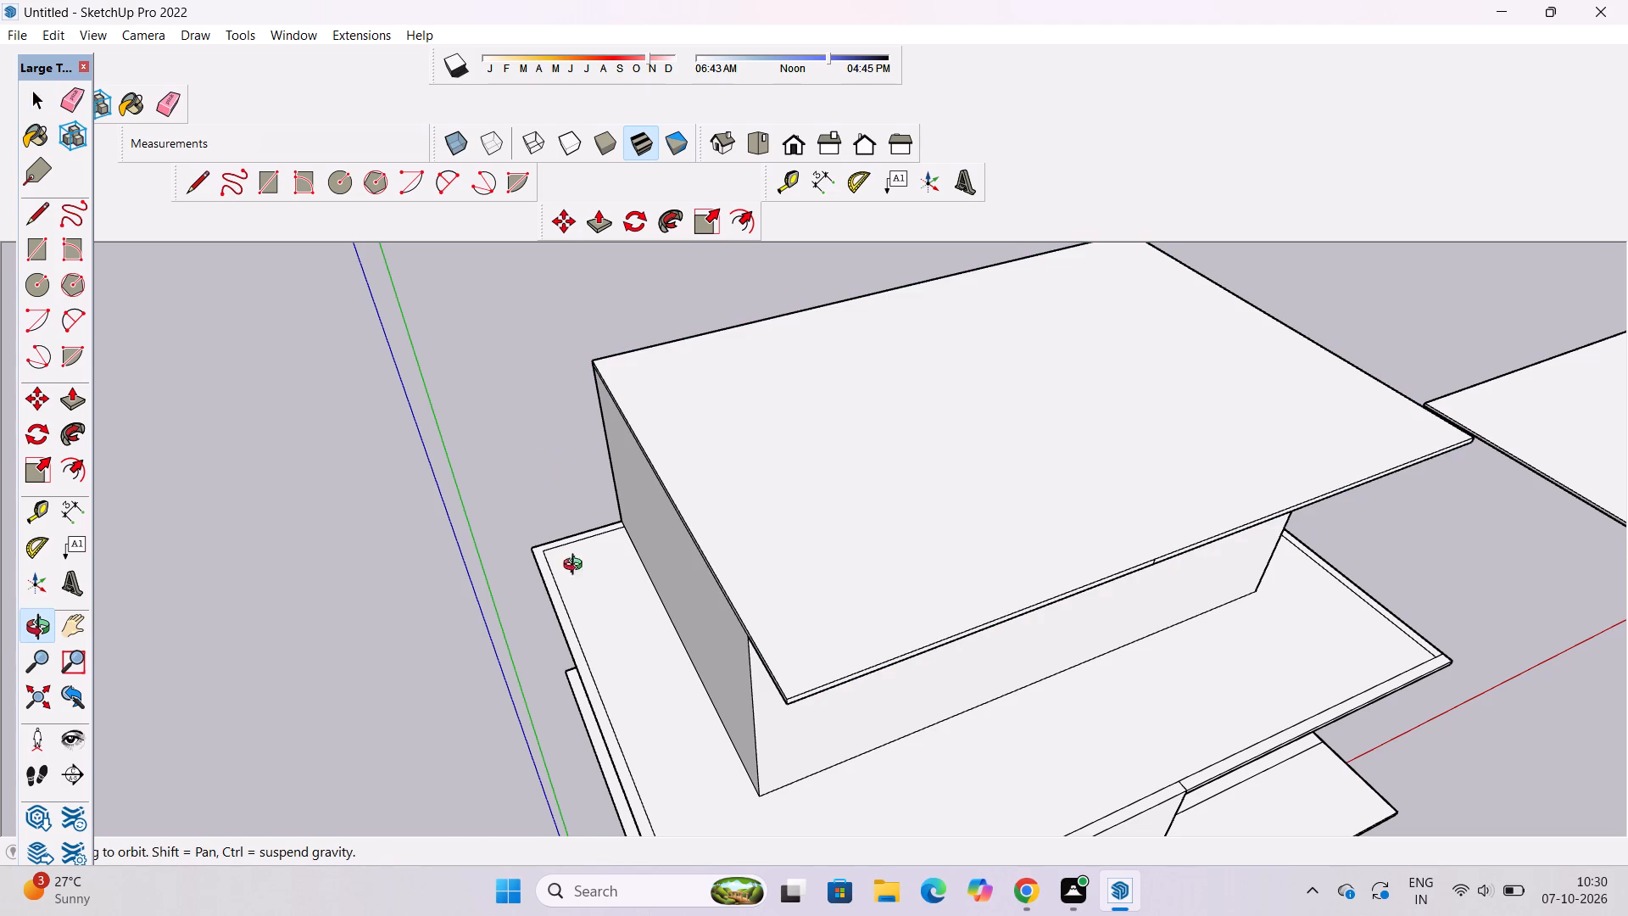
pyautogui.moveTo(790, 571); pyautogui.dragTo(647, 460)
pyautogui.keyDown('shift'); pyautogui.moveTo(868, 525); pyautogui.dragTo(755, 513); pyautogui.keyUp('shift')
pyautogui.keyDown('shift'); pyautogui.scroll(6, 973, 422); pyautogui.keyUp('shift')
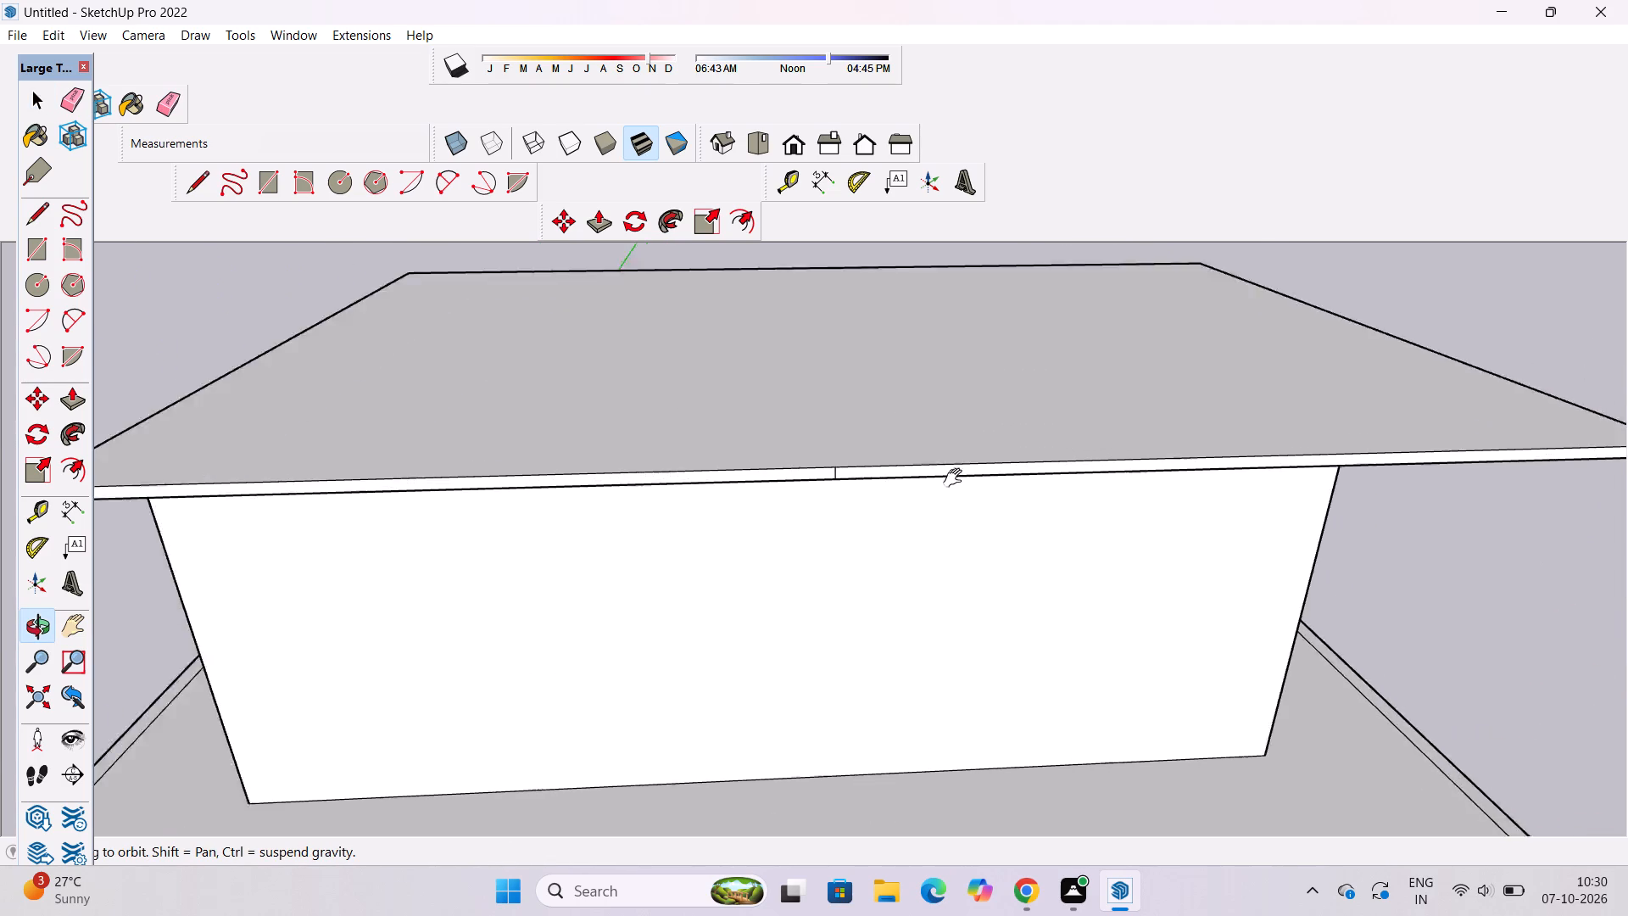
pyautogui.keyDown('shift'); pyautogui.scroll(2, 956, 478); pyautogui.keyUp('shift')
pyautogui.keyDown('shift'); pyautogui.moveTo(901, 486); pyautogui.dragTo(808, 504); pyautogui.keyUp('shift')
pyautogui.scroll(4, 672, 544)
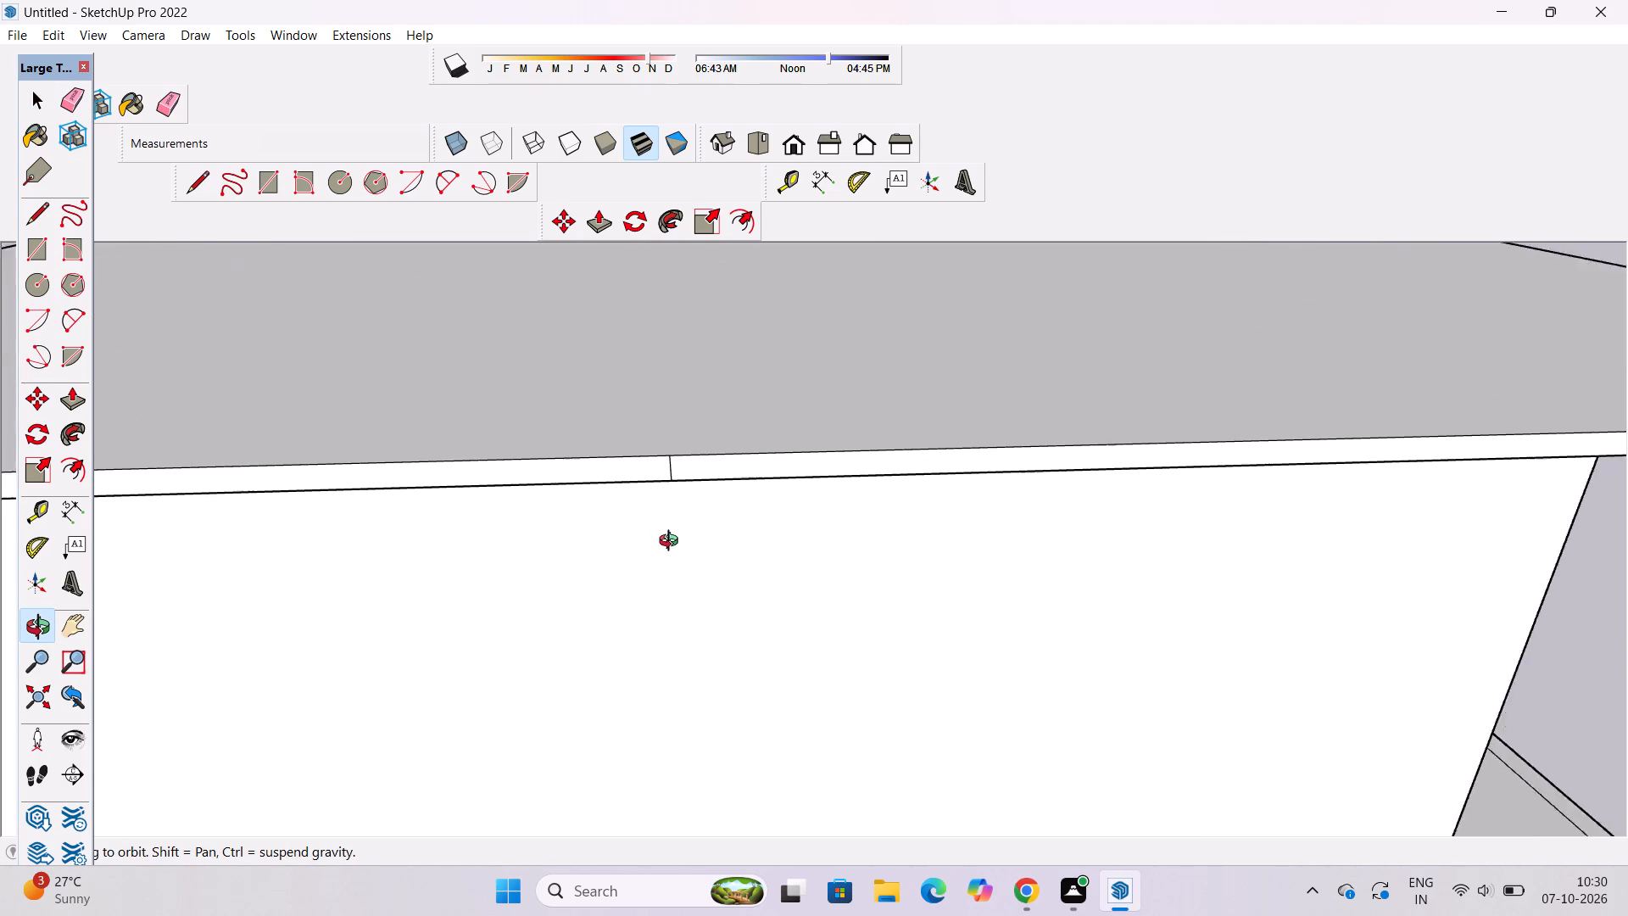
pyautogui.press('e')
pyautogui.scroll(5, 657, 500)
pyautogui.click(691, 399)
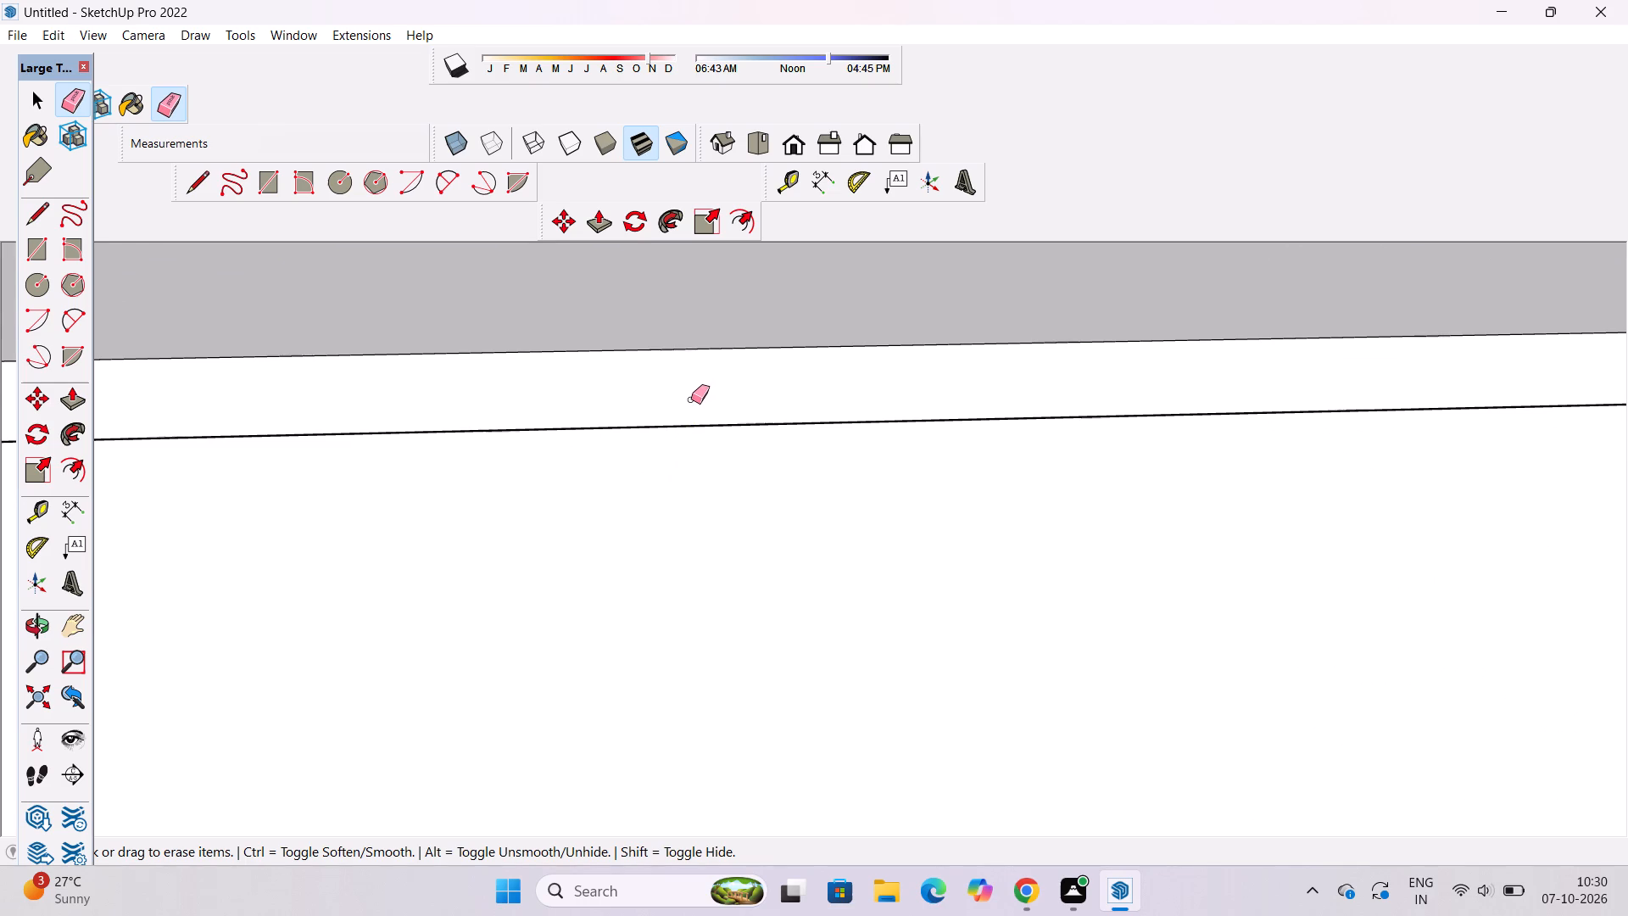
pyautogui.press('space')
# Push/Pull the top slab's side edge face, facing away from the separate slab, outward 20' to the lower roof slab's edge.
pyautogui.scroll(-4, 672, 424)
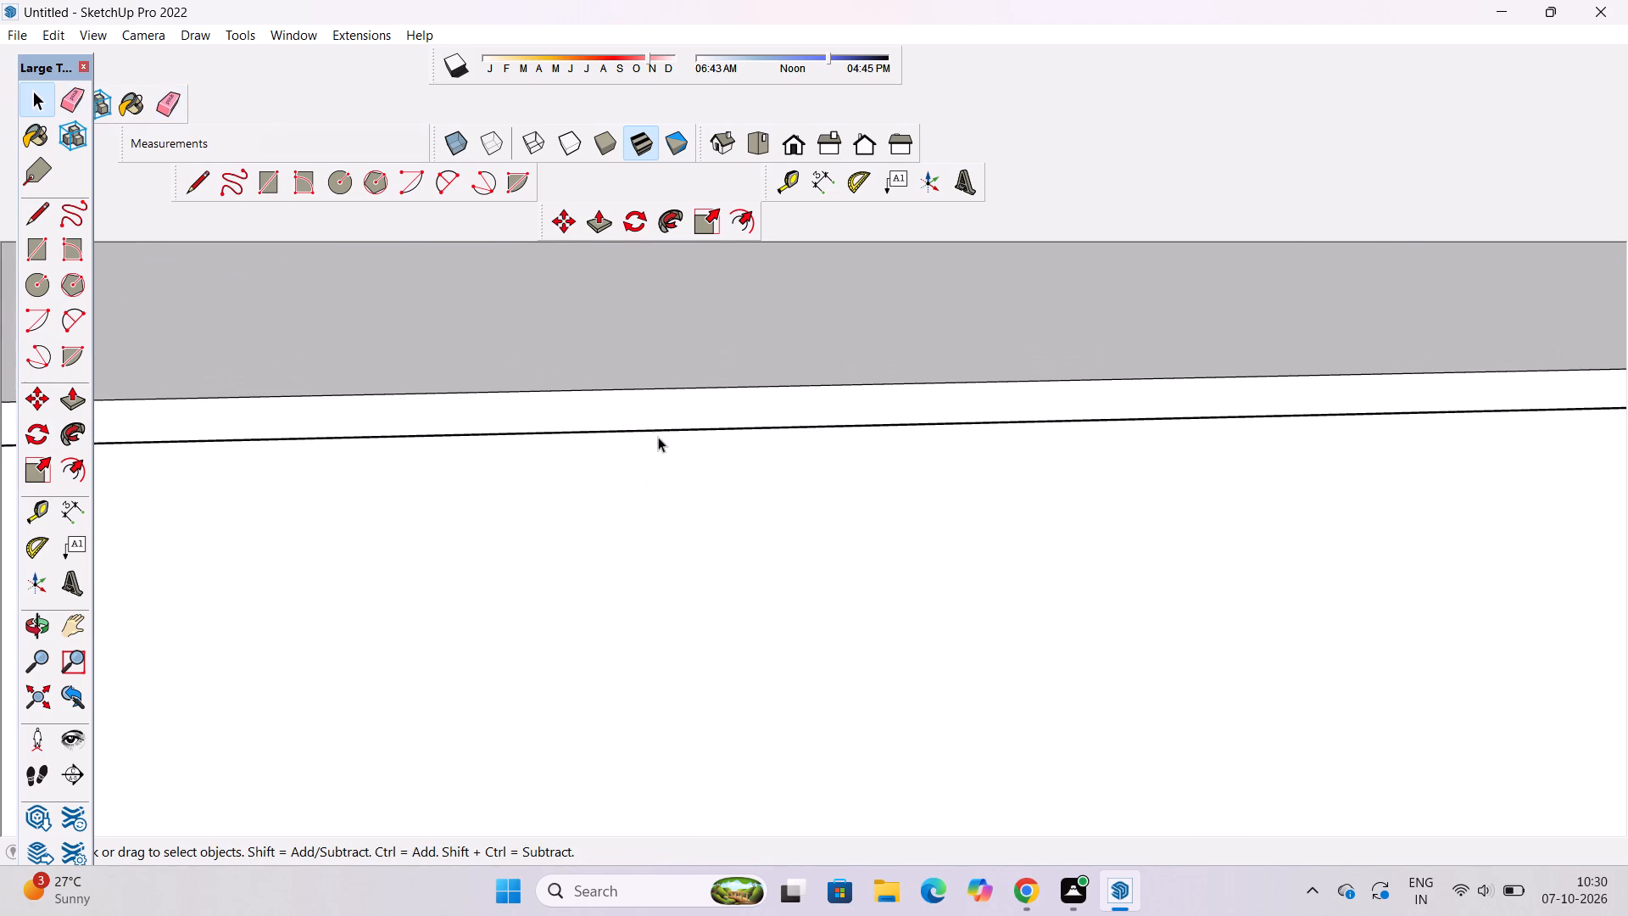
pyautogui.press('o')
pyautogui.scroll(-2, 658, 437)
pyautogui.scroll(3, 632, 448)
pyautogui.scroll(-1, 632, 448)
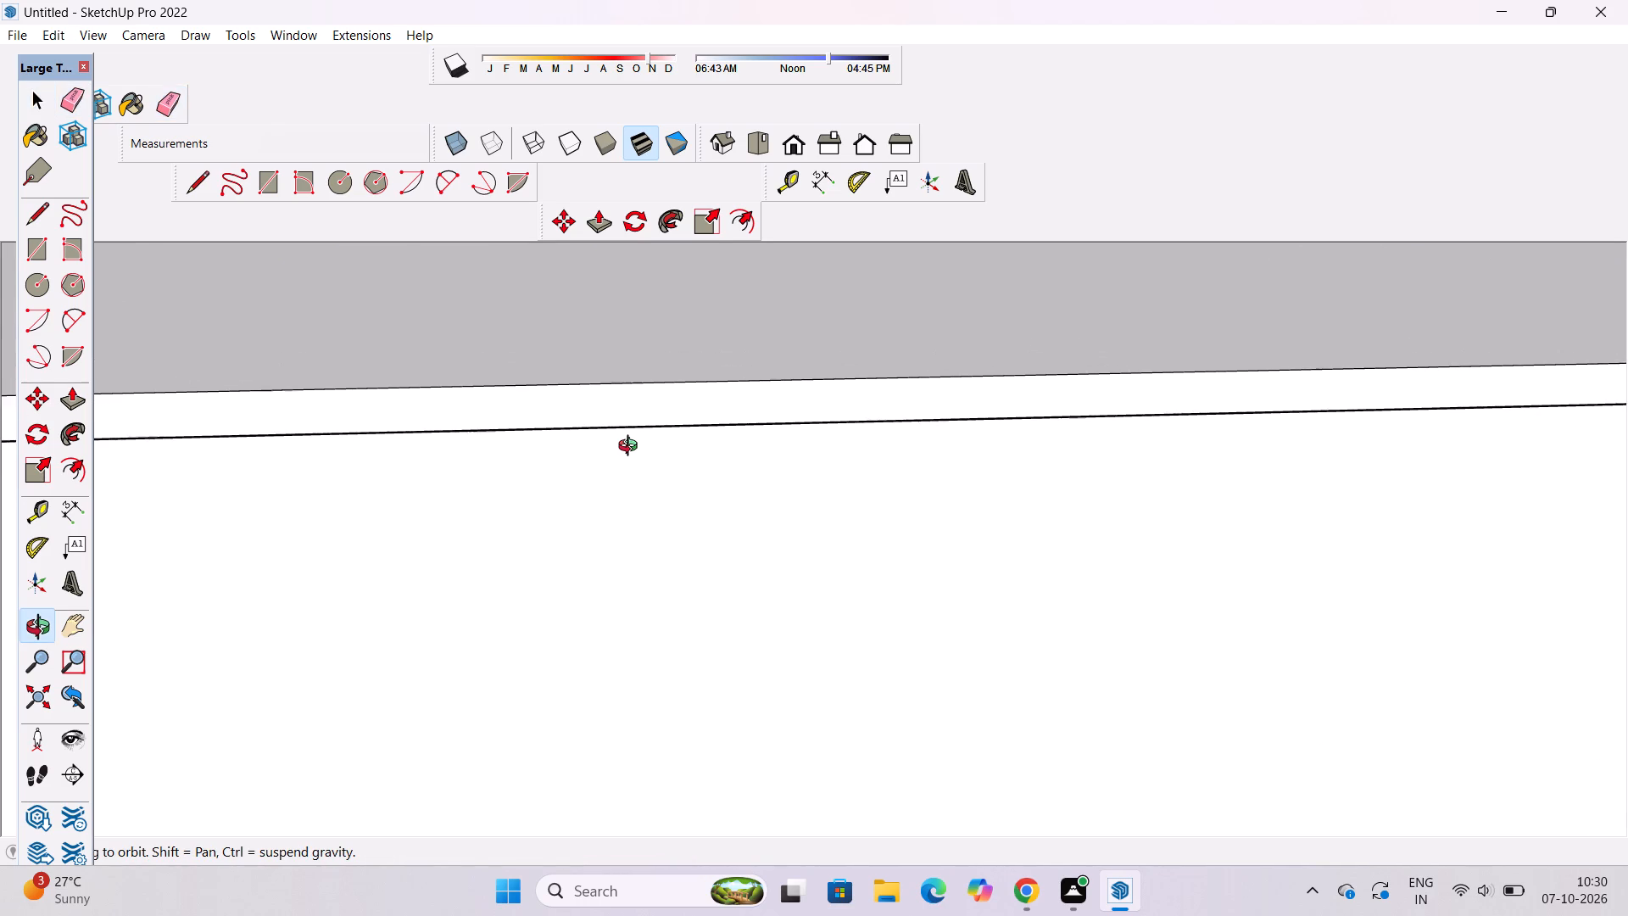
pyautogui.scroll(-3, 632, 448)
pyautogui.moveTo(551, 498); pyautogui.dragTo(644, 414)
pyautogui.scroll(-4, 624, 427)
pyautogui.moveTo(792, 434); pyautogui.dragTo(708, 452)
pyautogui.keyDown('shift'); pyautogui.moveTo(700, 449); pyautogui.dragTo(720, 512); pyautogui.keyUp('shift')
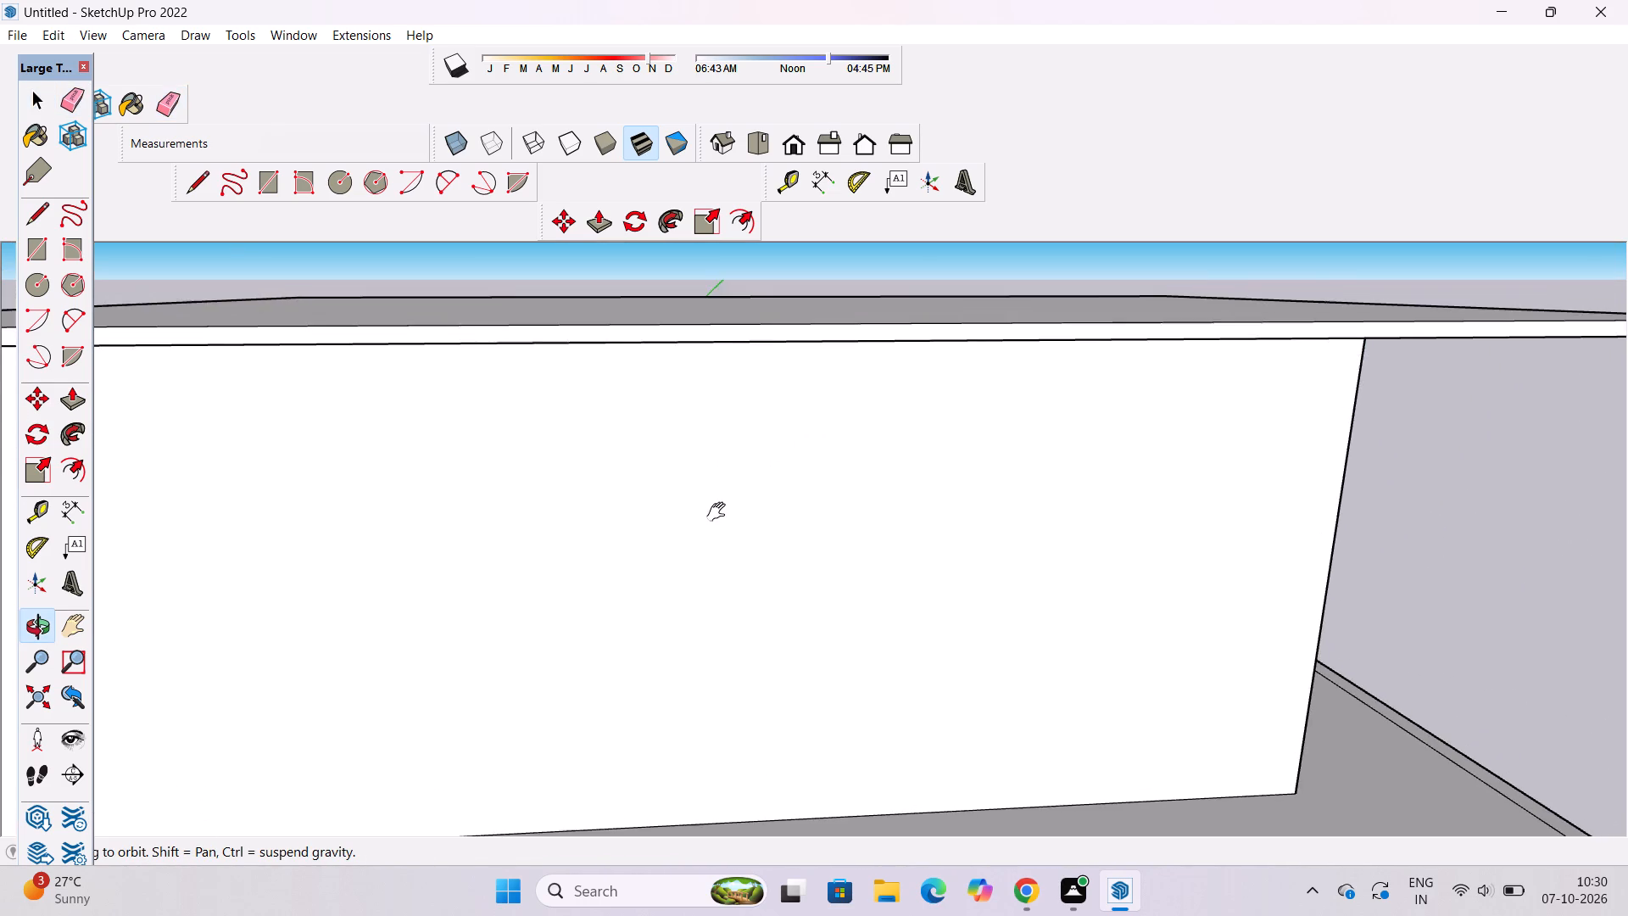
pyautogui.scroll(-6, 713, 505)
pyautogui.keyDown('shift'); pyautogui.moveTo(770, 466); pyautogui.dragTo(727, 492); pyautogui.keyUp('shift')
pyautogui.scroll(5, 677, 505)
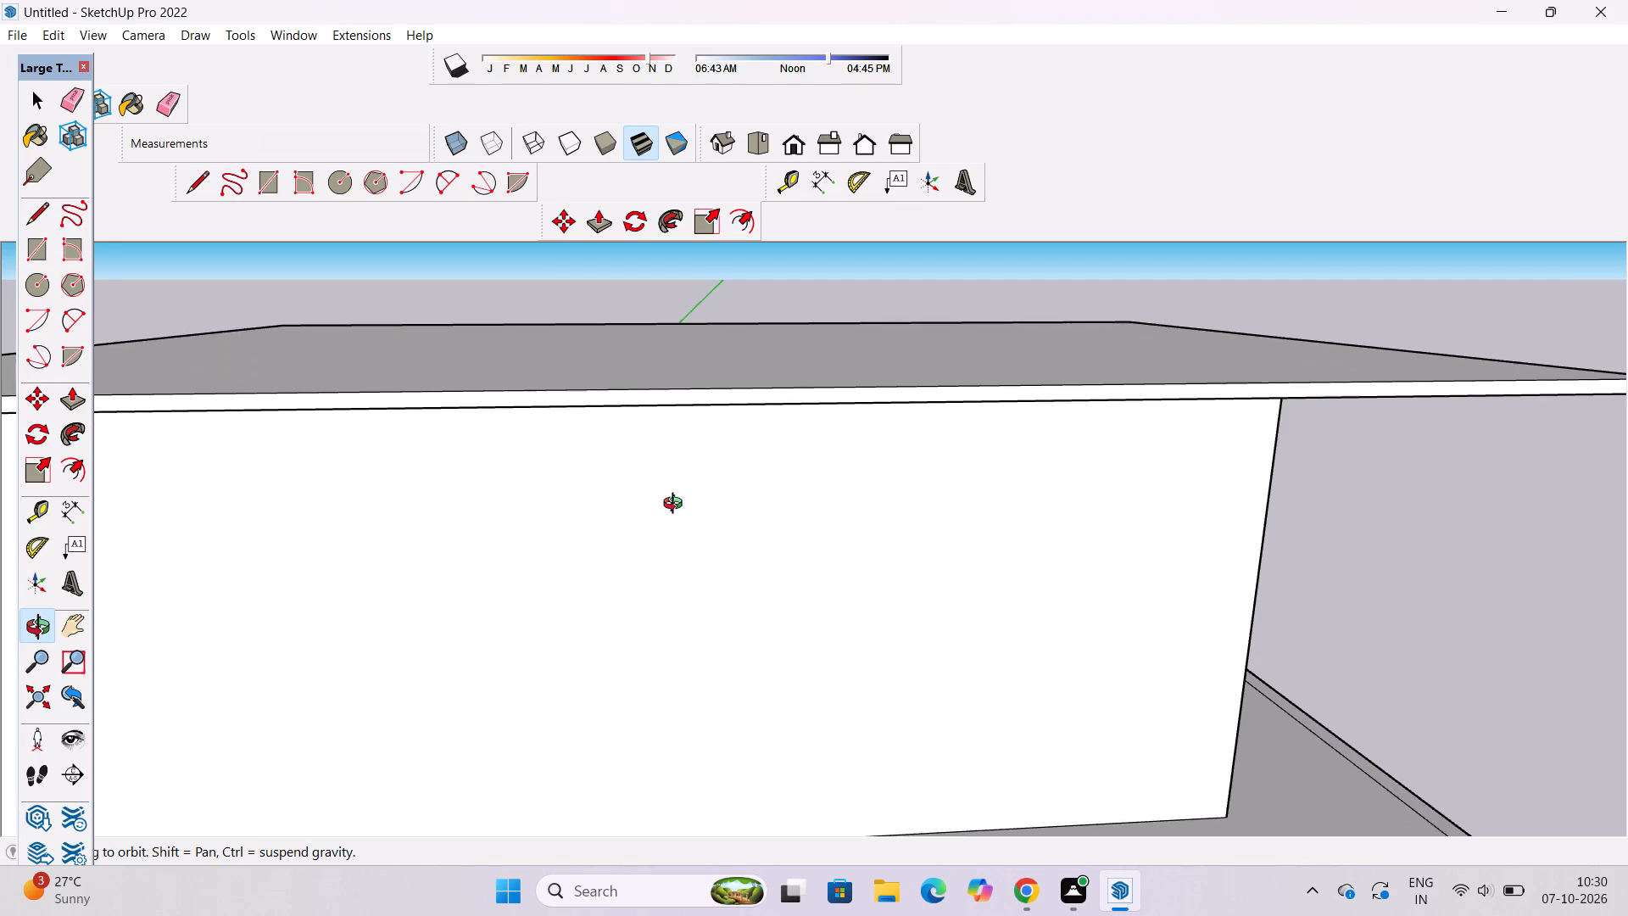
pyautogui.scroll(-10, 677, 505)
pyautogui.moveTo(700, 493); pyautogui.dragTo(888, 541)
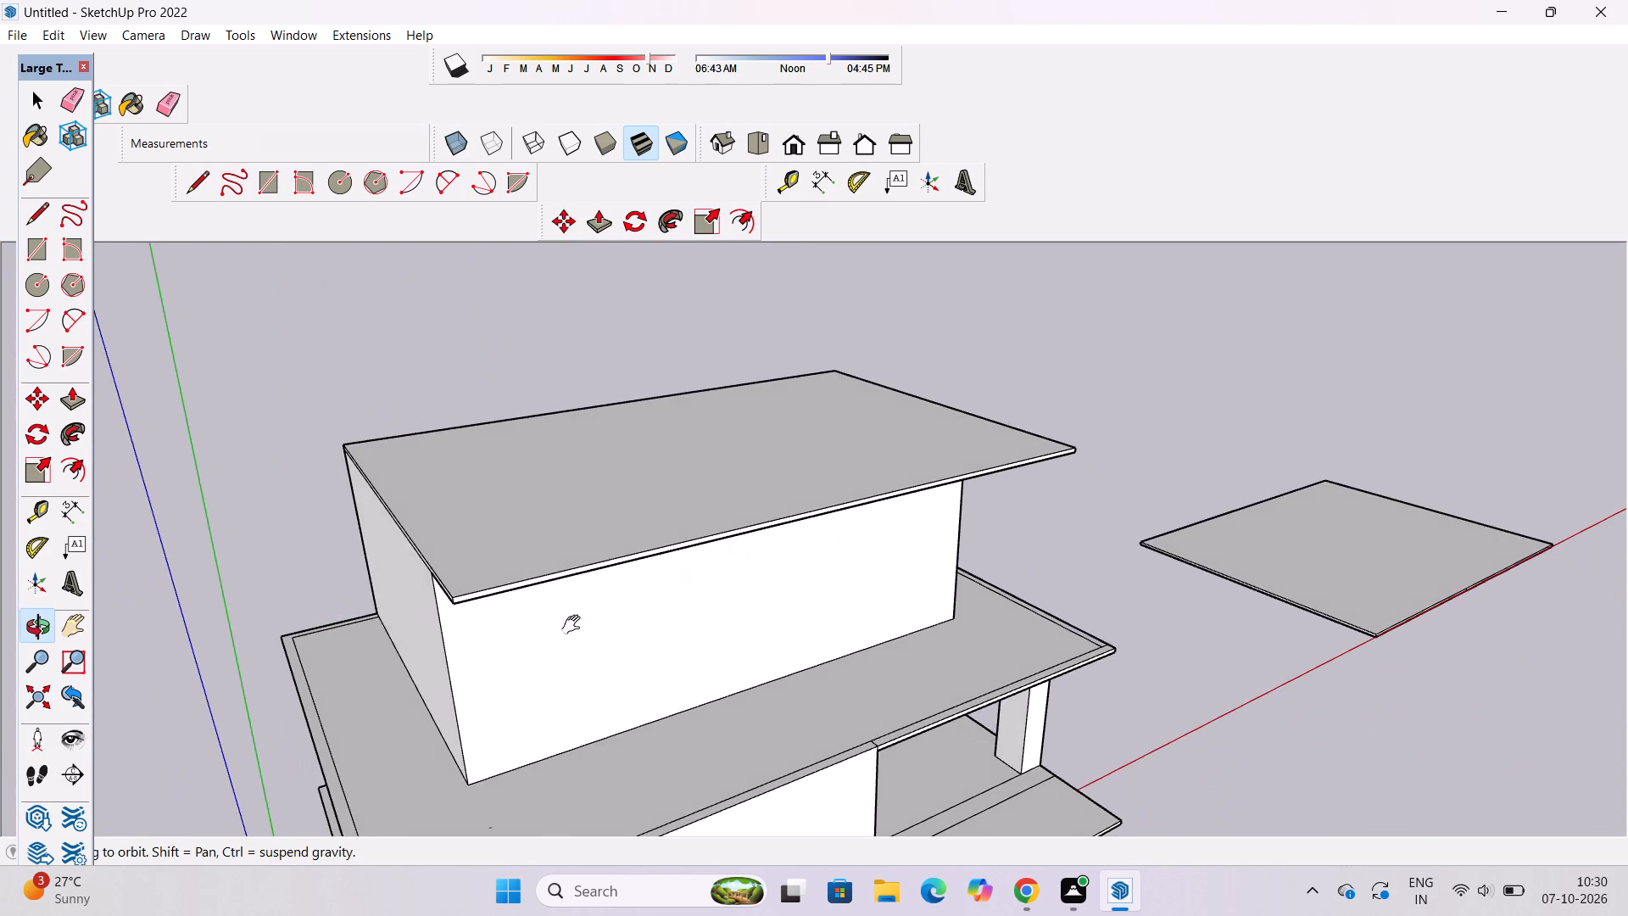
pyautogui.keyDown('shift'); pyautogui.moveTo(575, 625); pyautogui.dragTo(623, 527); pyautogui.keyUp('shift')
pyautogui.scroll(-4, 501, 561)
pyautogui.moveTo(449, 588); pyautogui.dragTo(655, 595)
pyautogui.keyDown('shift'); pyautogui.moveTo(655, 595); pyautogui.dragTo(654, 577); pyautogui.keyUp('shift')
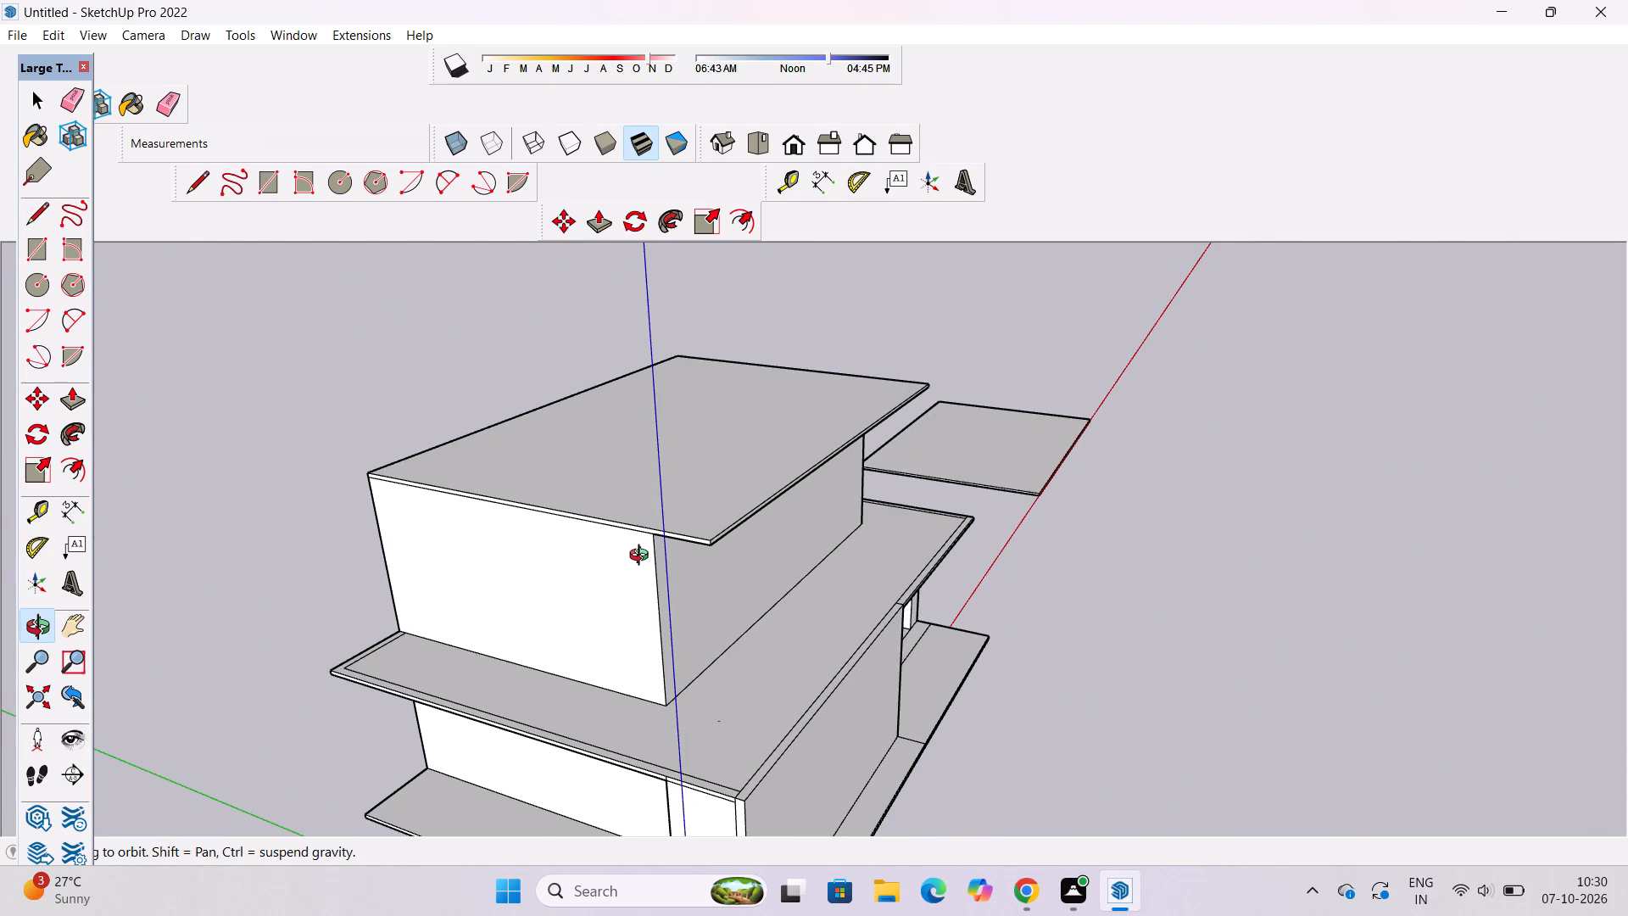
pyautogui.moveTo(635, 559); pyautogui.dragTo(680, 586)
pyautogui.moveTo(680, 586); pyautogui.dragTo(680, 578)
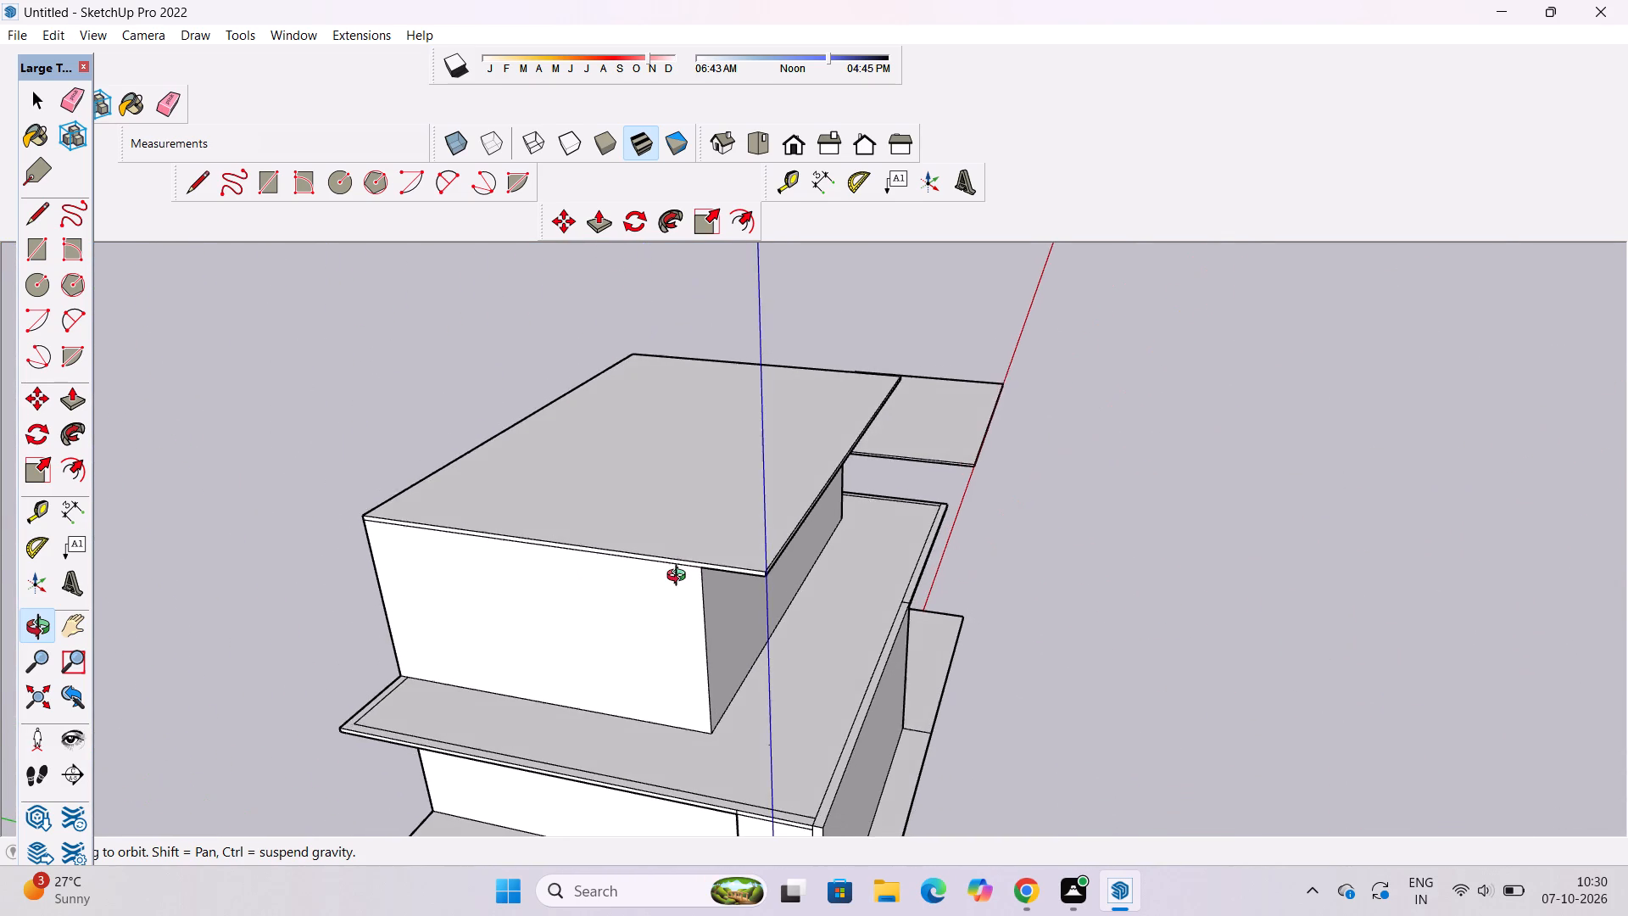
pyautogui.moveTo(680, 578); pyautogui.dragTo(680, 561)
pyautogui.press('p')
pyautogui.scroll(2, 682, 542)
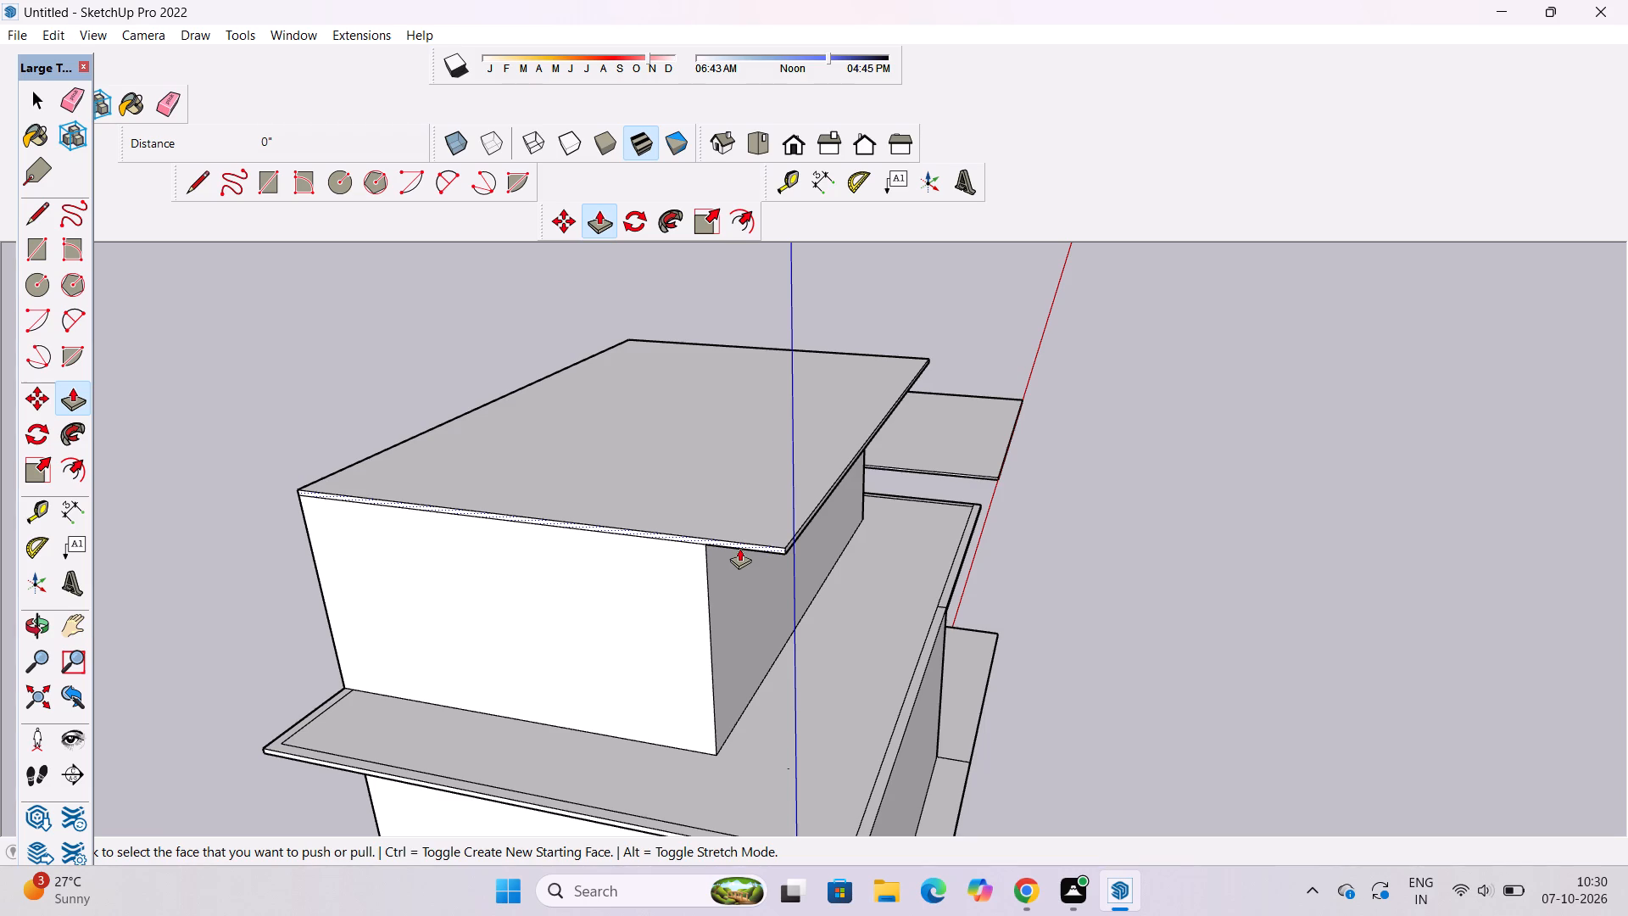
pyautogui.click(739, 548)
pyautogui.scroll(-6, 726, 572)
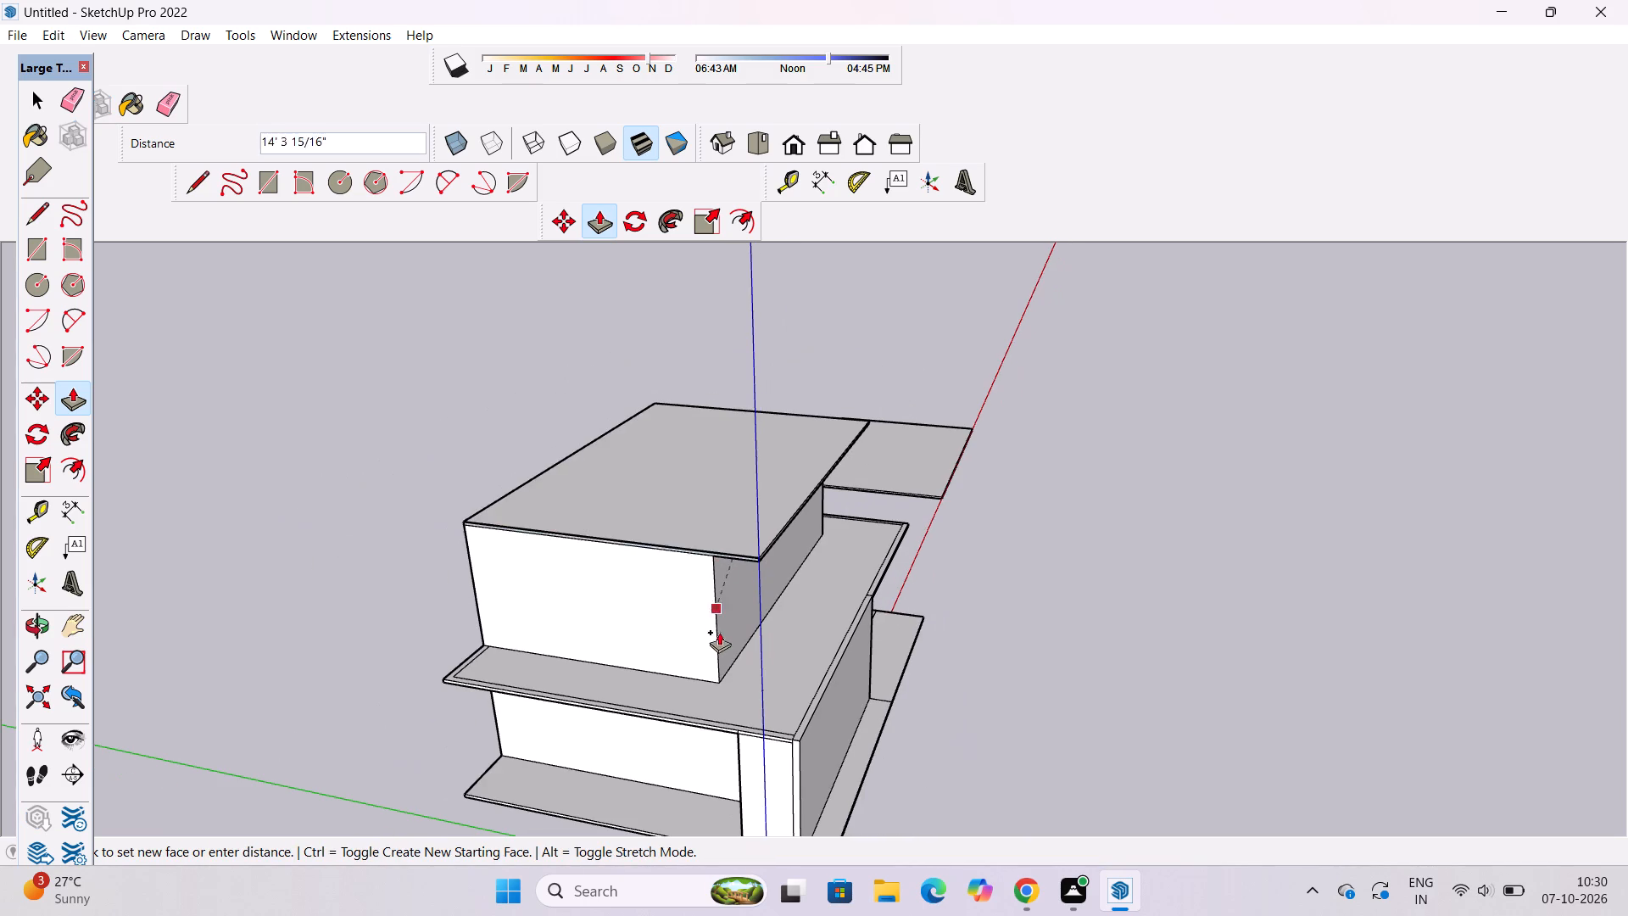
pyautogui.click(716, 726)
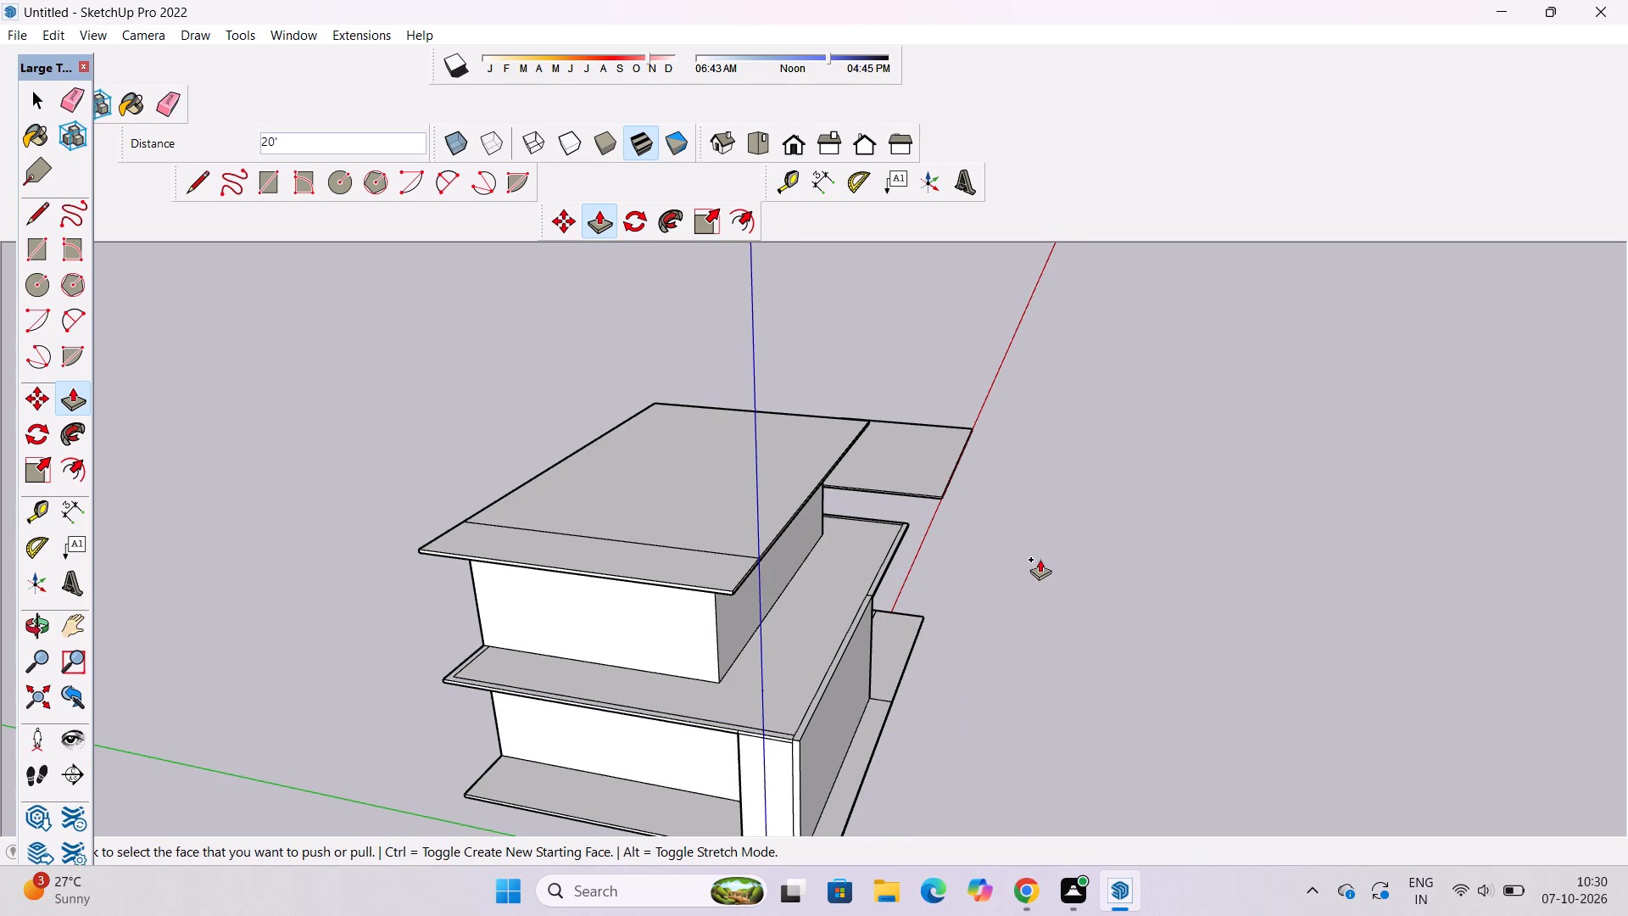
# Erase the seam line on the top slab's front edge face where the side extension joins.
pyautogui.press('o')
pyautogui.keyDown('shift'); pyautogui.moveTo(913, 584); pyautogui.dragTo(892, 661); pyautogui.keyUp('shift')
pyautogui.moveTo(867, 675); pyautogui.dragTo(752, 673)
pyautogui.scroll(4, 737, 662)
pyautogui.keyDown('shift'); pyautogui.moveTo(722, 657); pyautogui.dragTo(664, 592); pyautogui.keyUp('shift')
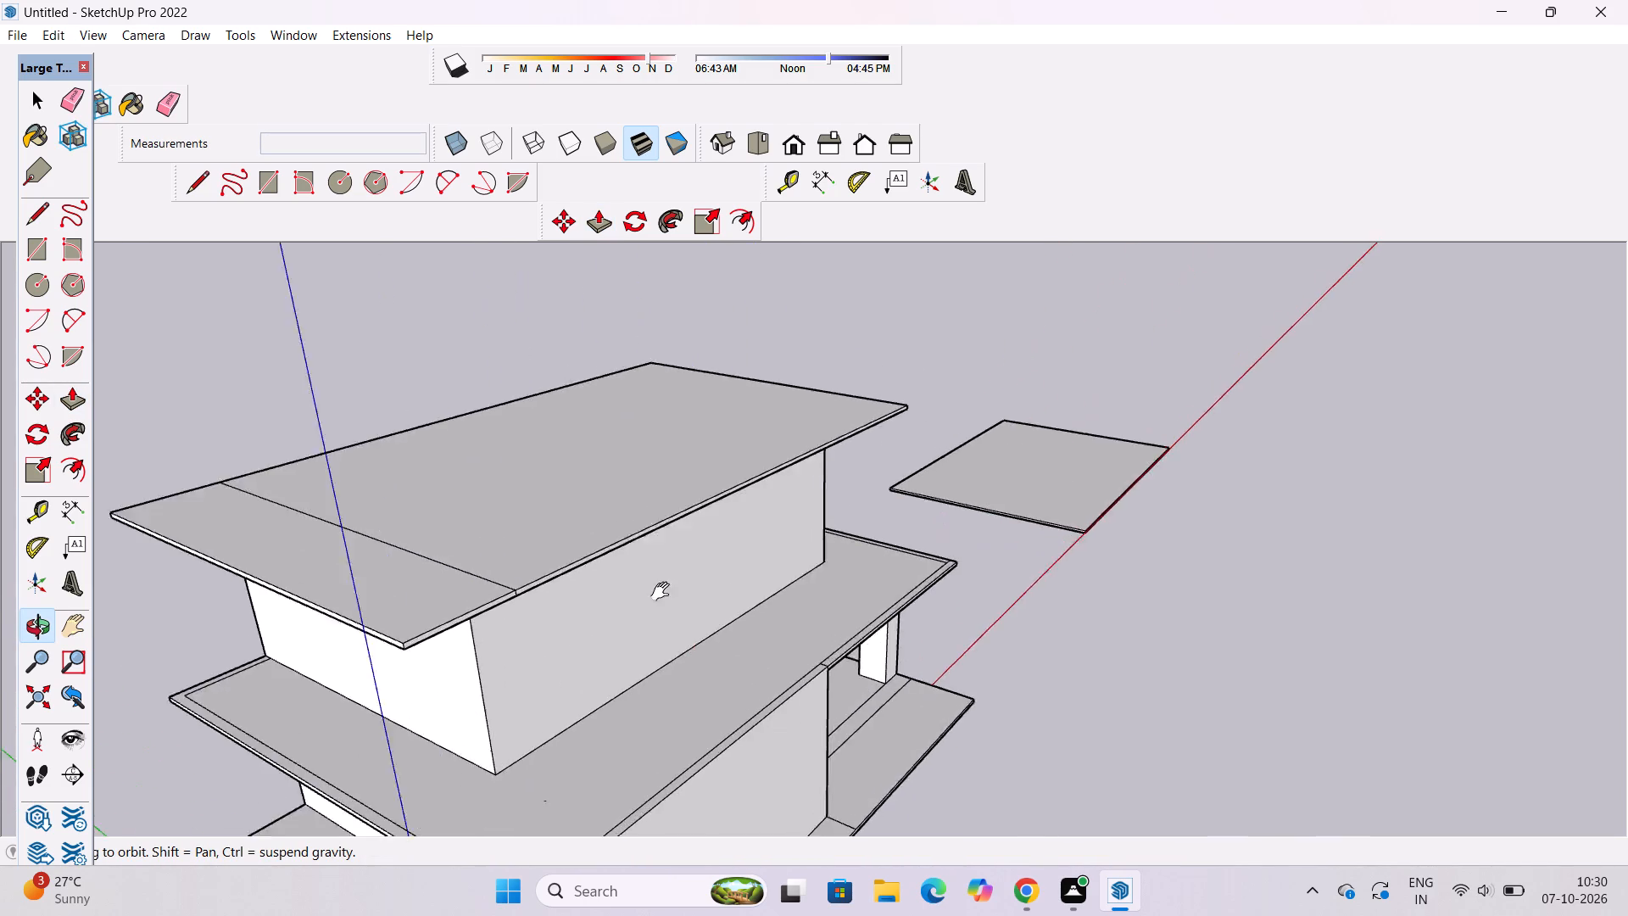
pyautogui.keyDown('shift'); pyautogui.moveTo(664, 592); pyautogui.dragTo(616, 517); pyautogui.keyUp('shift')
pyautogui.moveTo(589, 540); pyautogui.dragTo(627, 655)
pyautogui.keyDown('shift'); pyautogui.moveTo(618, 657); pyautogui.dragTo(627, 622); pyautogui.keyUp('shift')
pyautogui.moveTo(628, 621); pyautogui.dragTo(628, 640)
pyautogui.press('p')
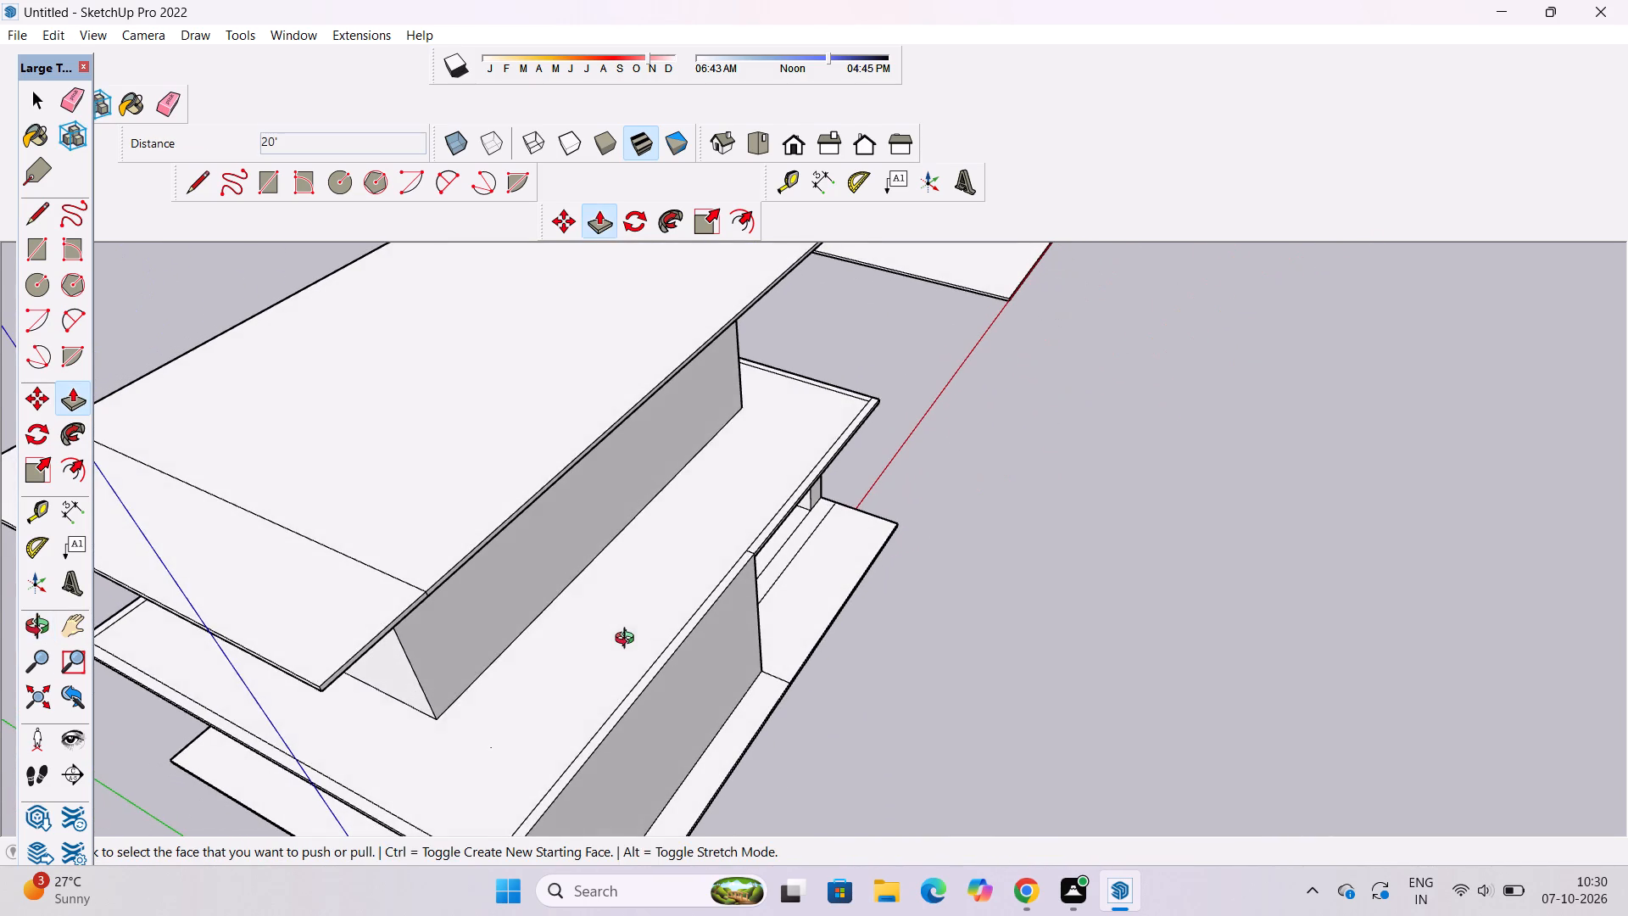
pyautogui.scroll(4, 488, 599)
pyautogui.press('e')
pyautogui.scroll(8, 373, 580)
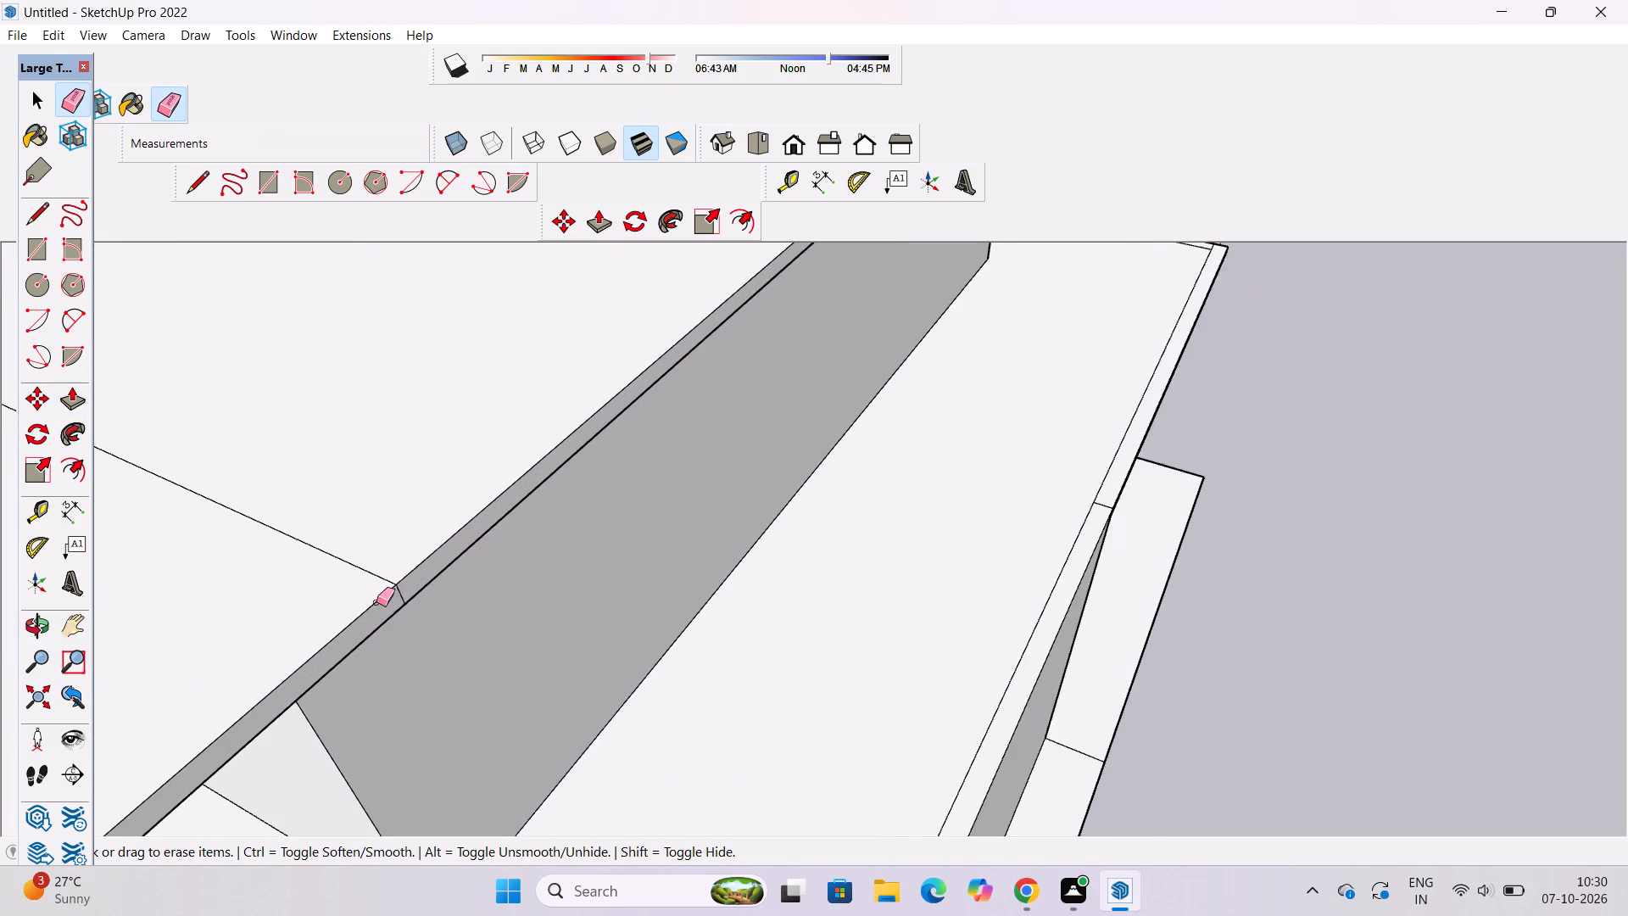
pyautogui.scroll(6, 376, 602)
pyautogui.moveTo(417, 583); pyautogui.dragTo(406, 599)
pyautogui.press('space')
# Push/Pull the top slab's front edge face outward to line up with the lower roof slab's front edge.
pyautogui.press('p')
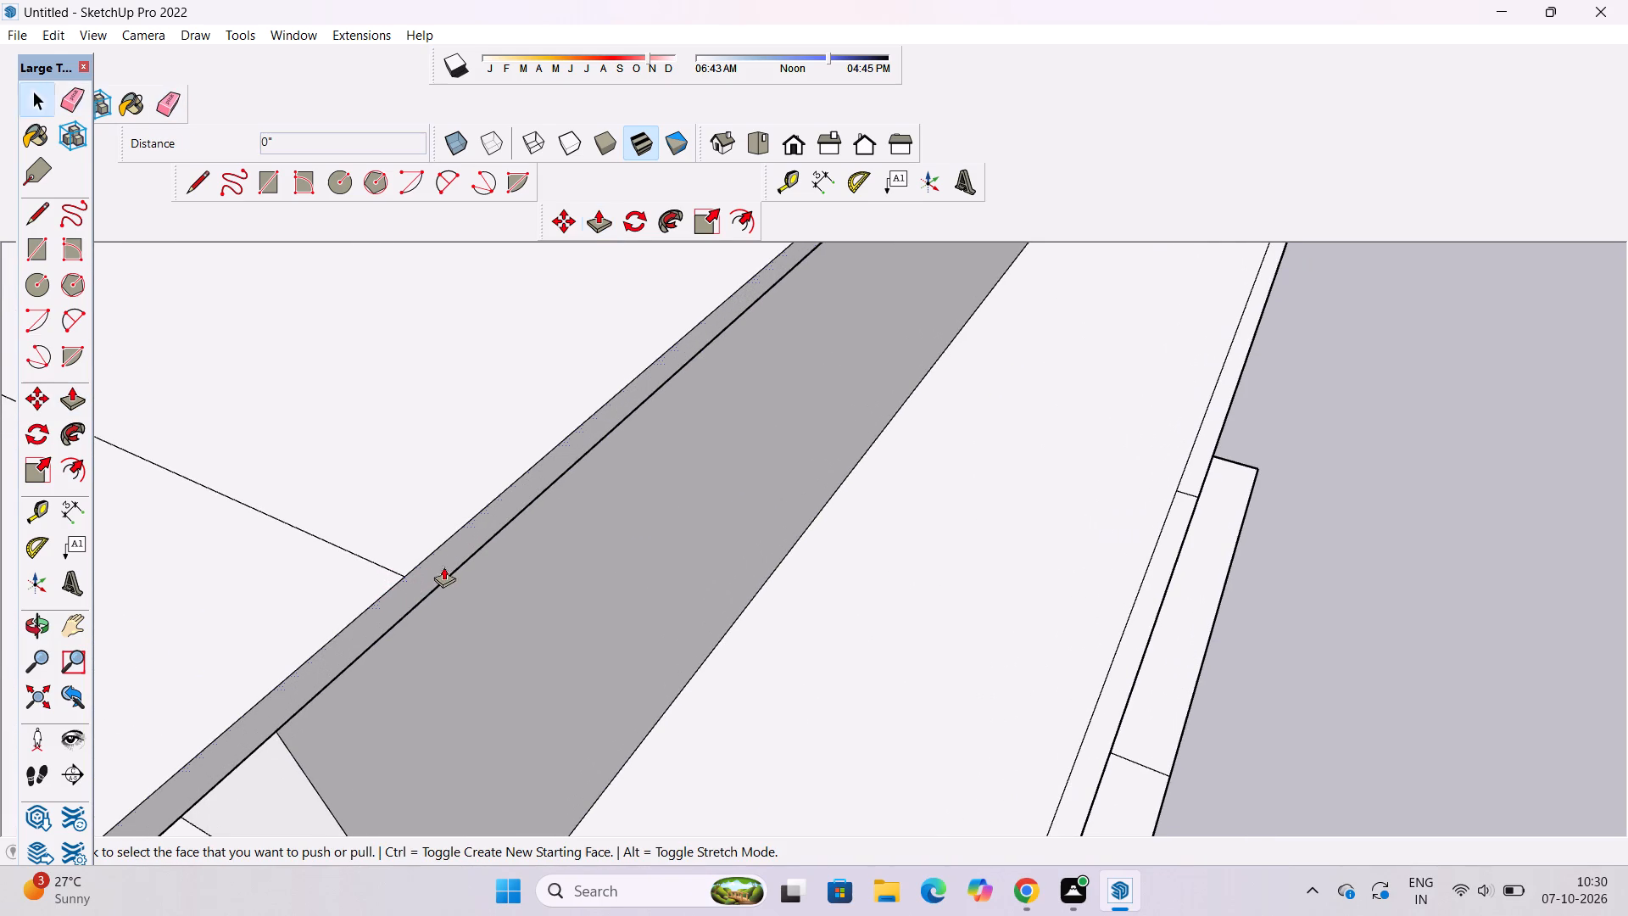
pyautogui.scroll(-1, 466, 556)
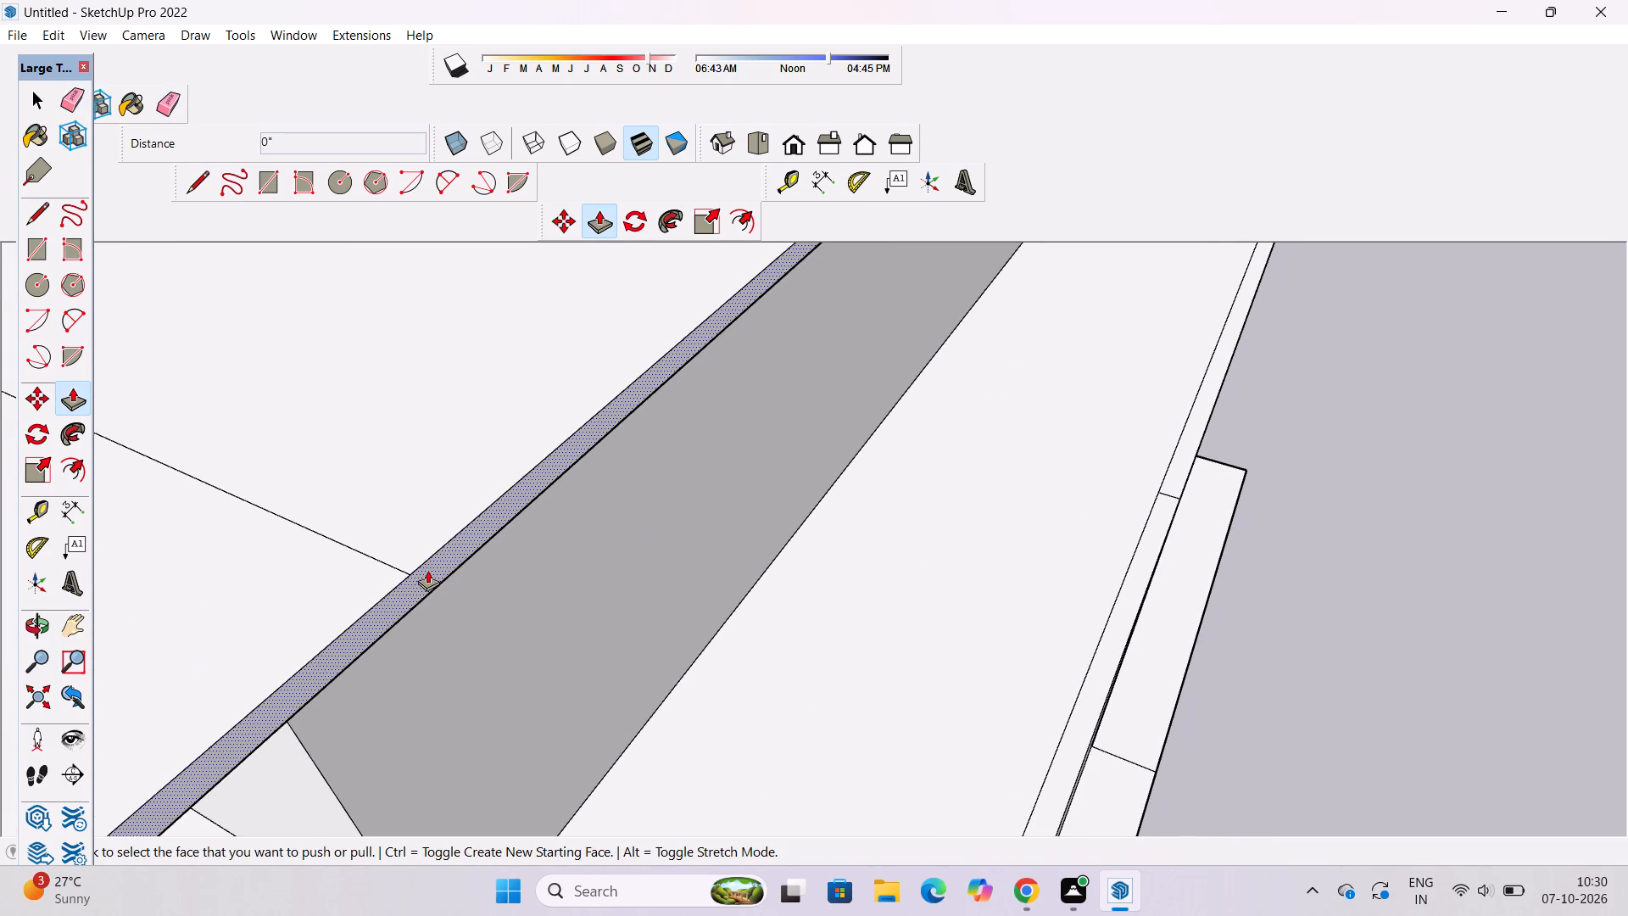
pyautogui.scroll(-12, 430, 567)
pyautogui.click(430, 567)
pyautogui.scroll(-11, 492, 571)
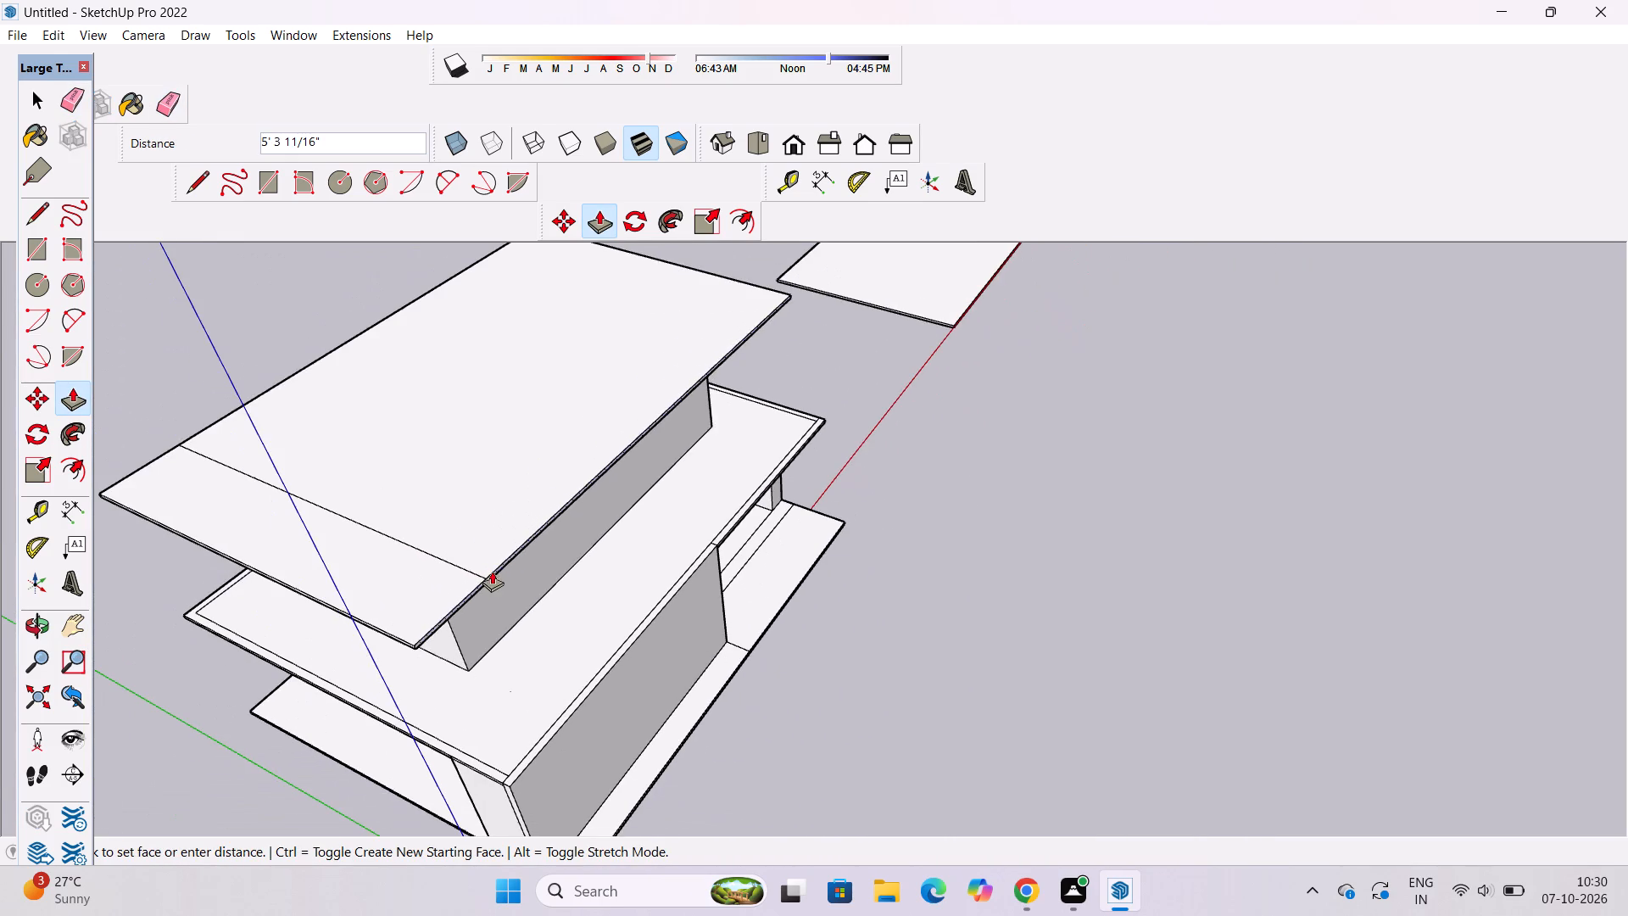
pyautogui.click(540, 753)
pyautogui.press('space')
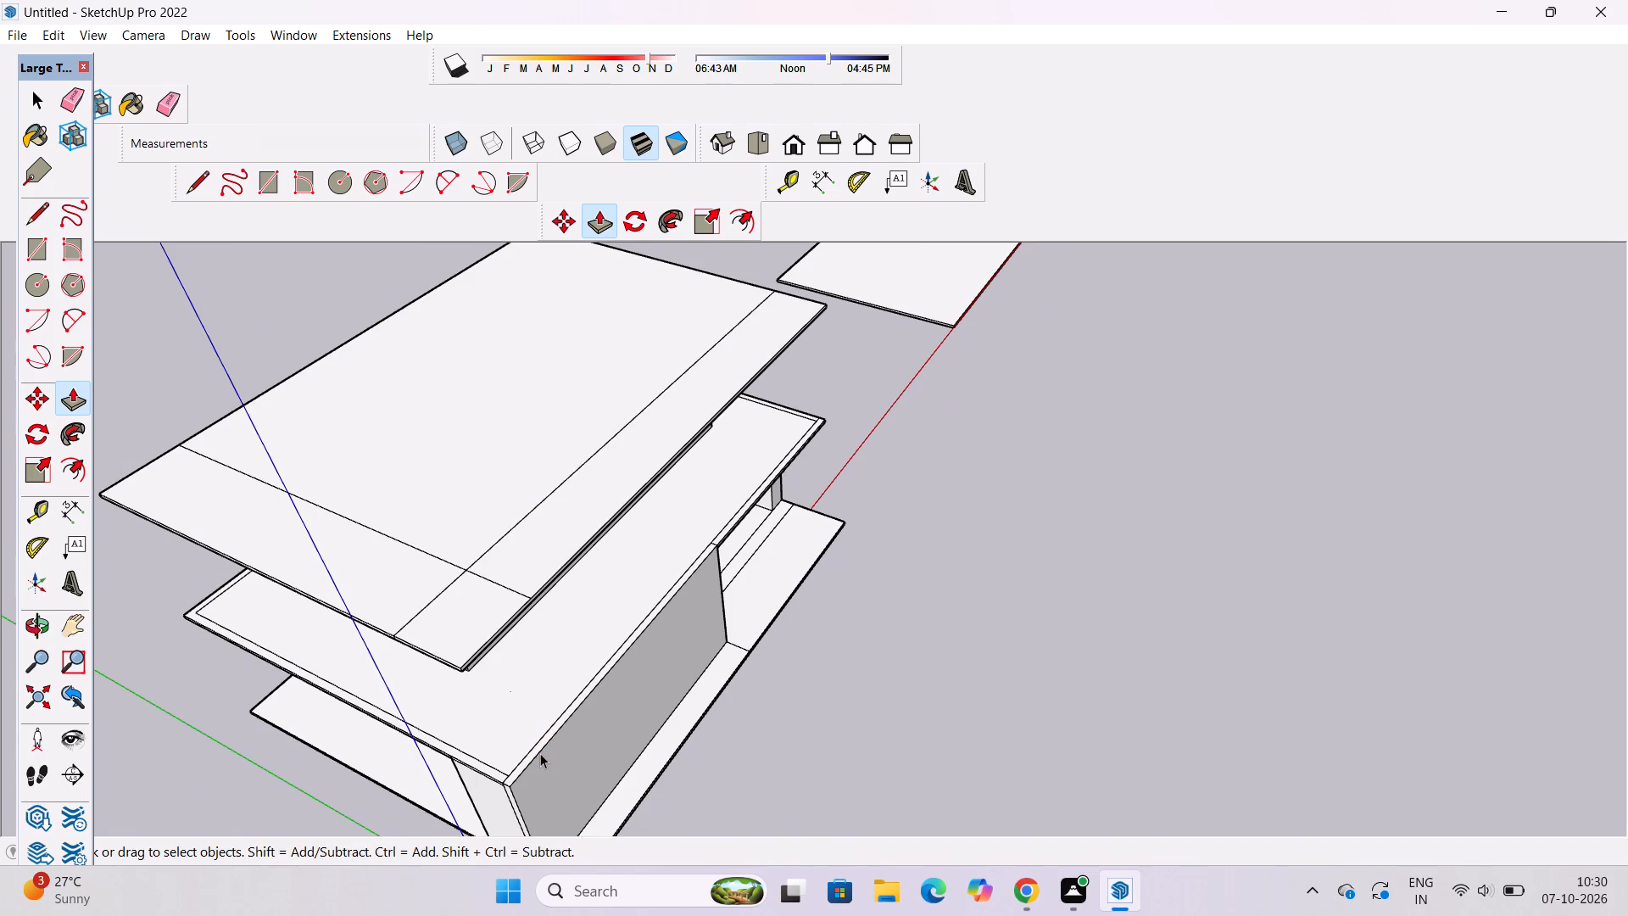
# Erase the seam line on the top slab's edge face above the row of columns, where the front extension joins.
pyautogui.press('o')
pyautogui.keyDown('shift'); pyautogui.moveTo(552, 668); pyautogui.dragTo(574, 700); pyautogui.keyUp('shift')
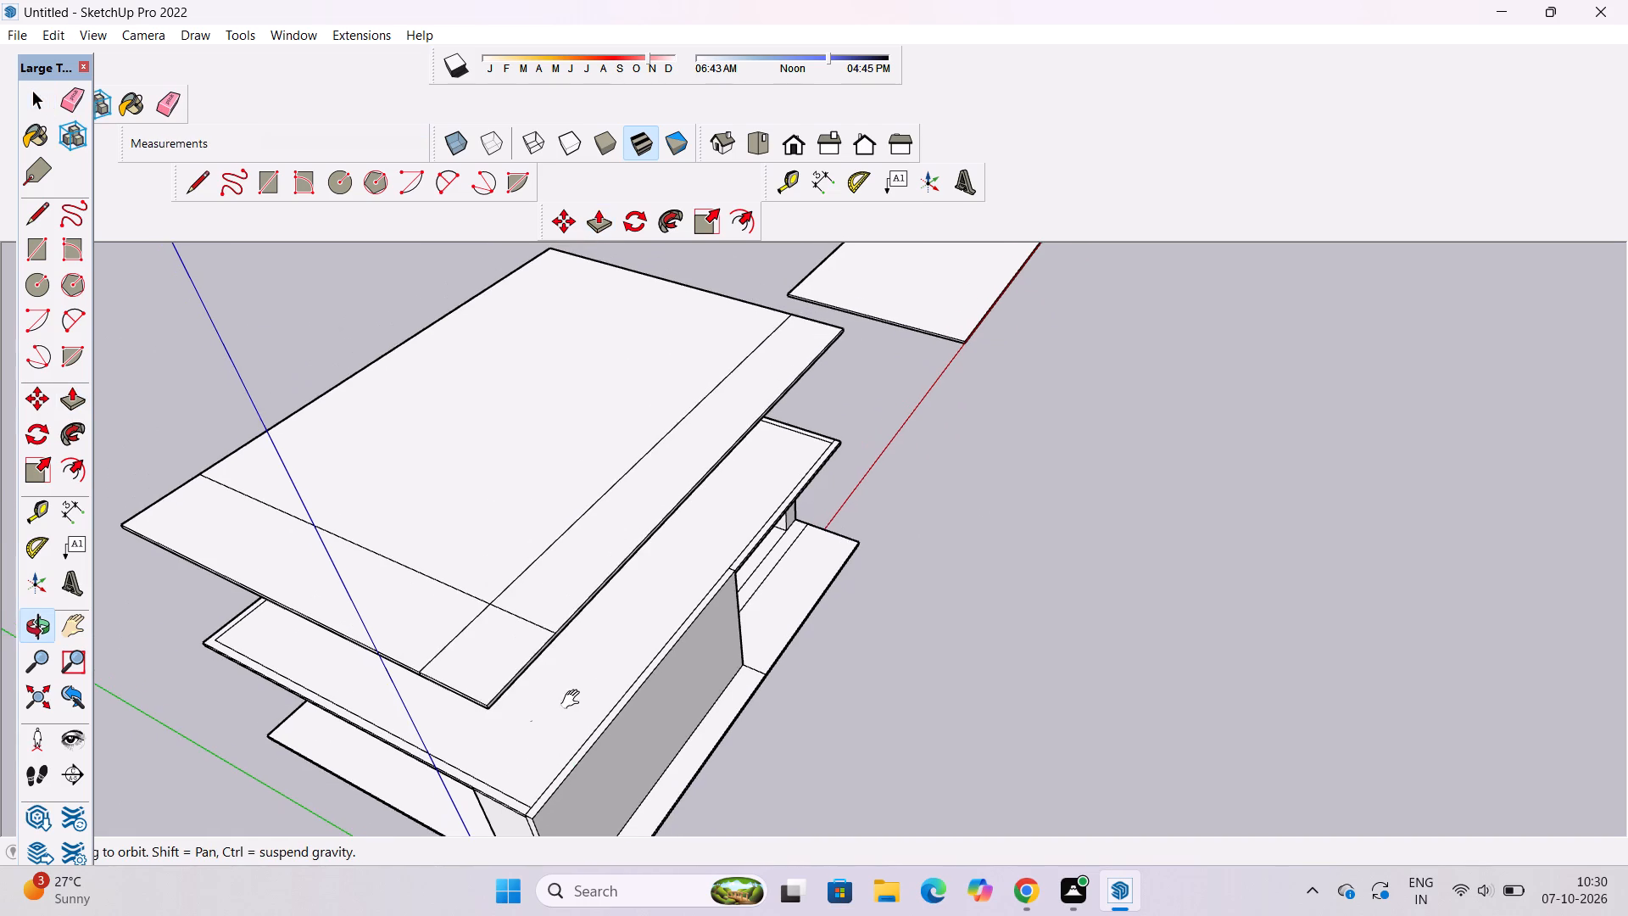
pyautogui.keyDown('shift'); pyautogui.moveTo(574, 700); pyautogui.dragTo(576, 701); pyautogui.keyUp('shift')
pyautogui.moveTo(592, 701); pyautogui.dragTo(531, 666)
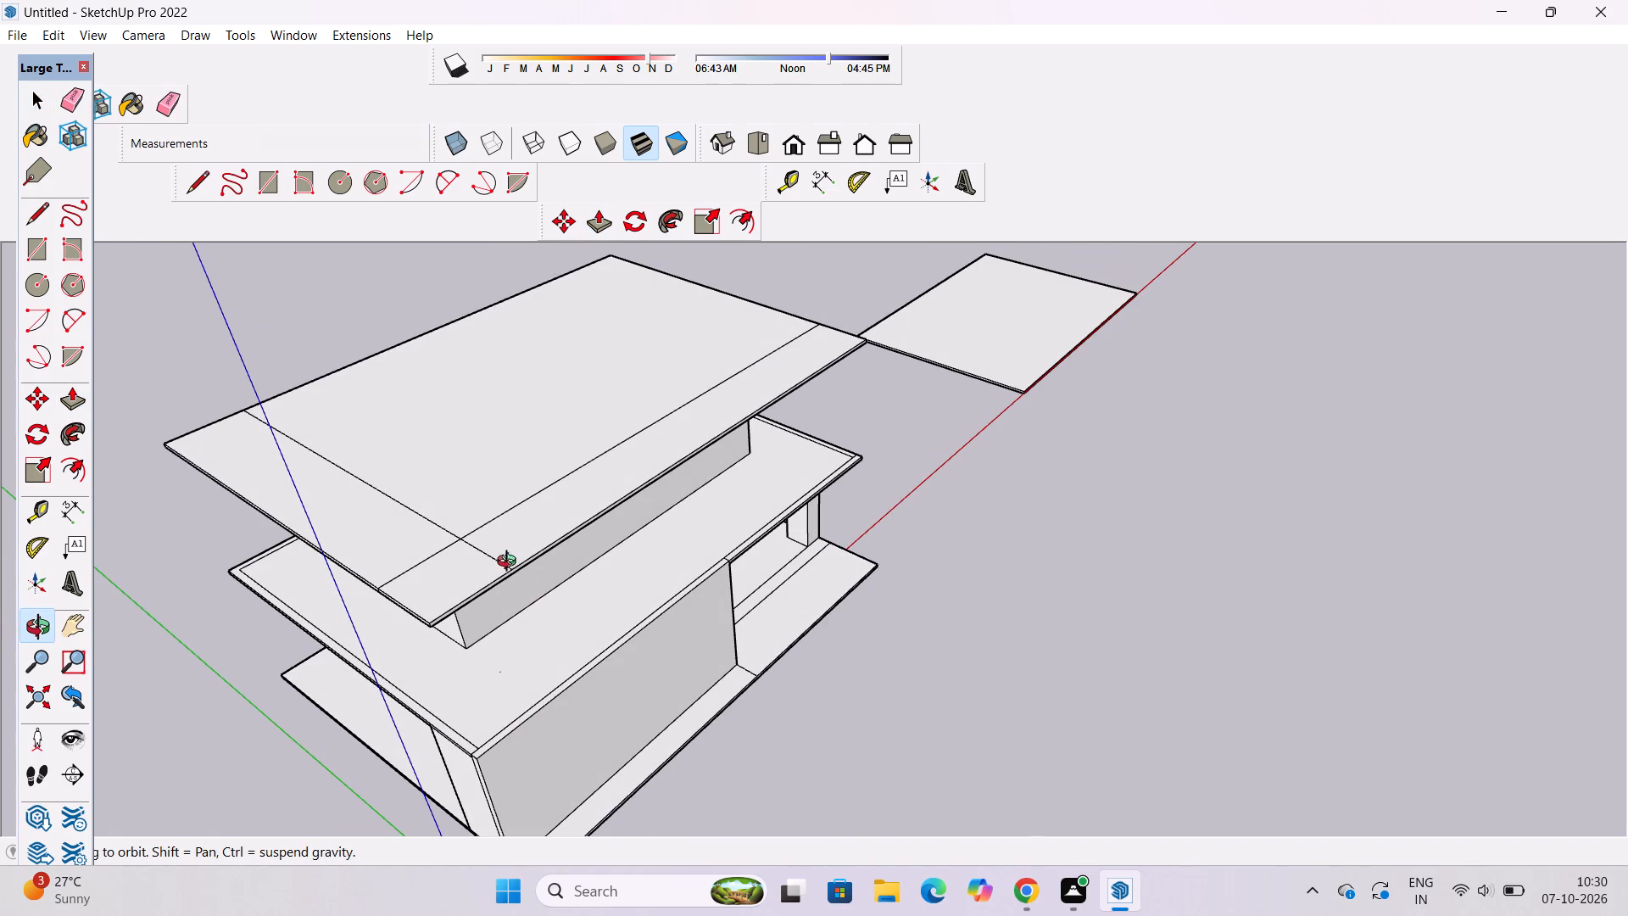
pyautogui.scroll(-5, 507, 653)
pyautogui.moveTo(560, 726); pyautogui.dragTo(519, 701)
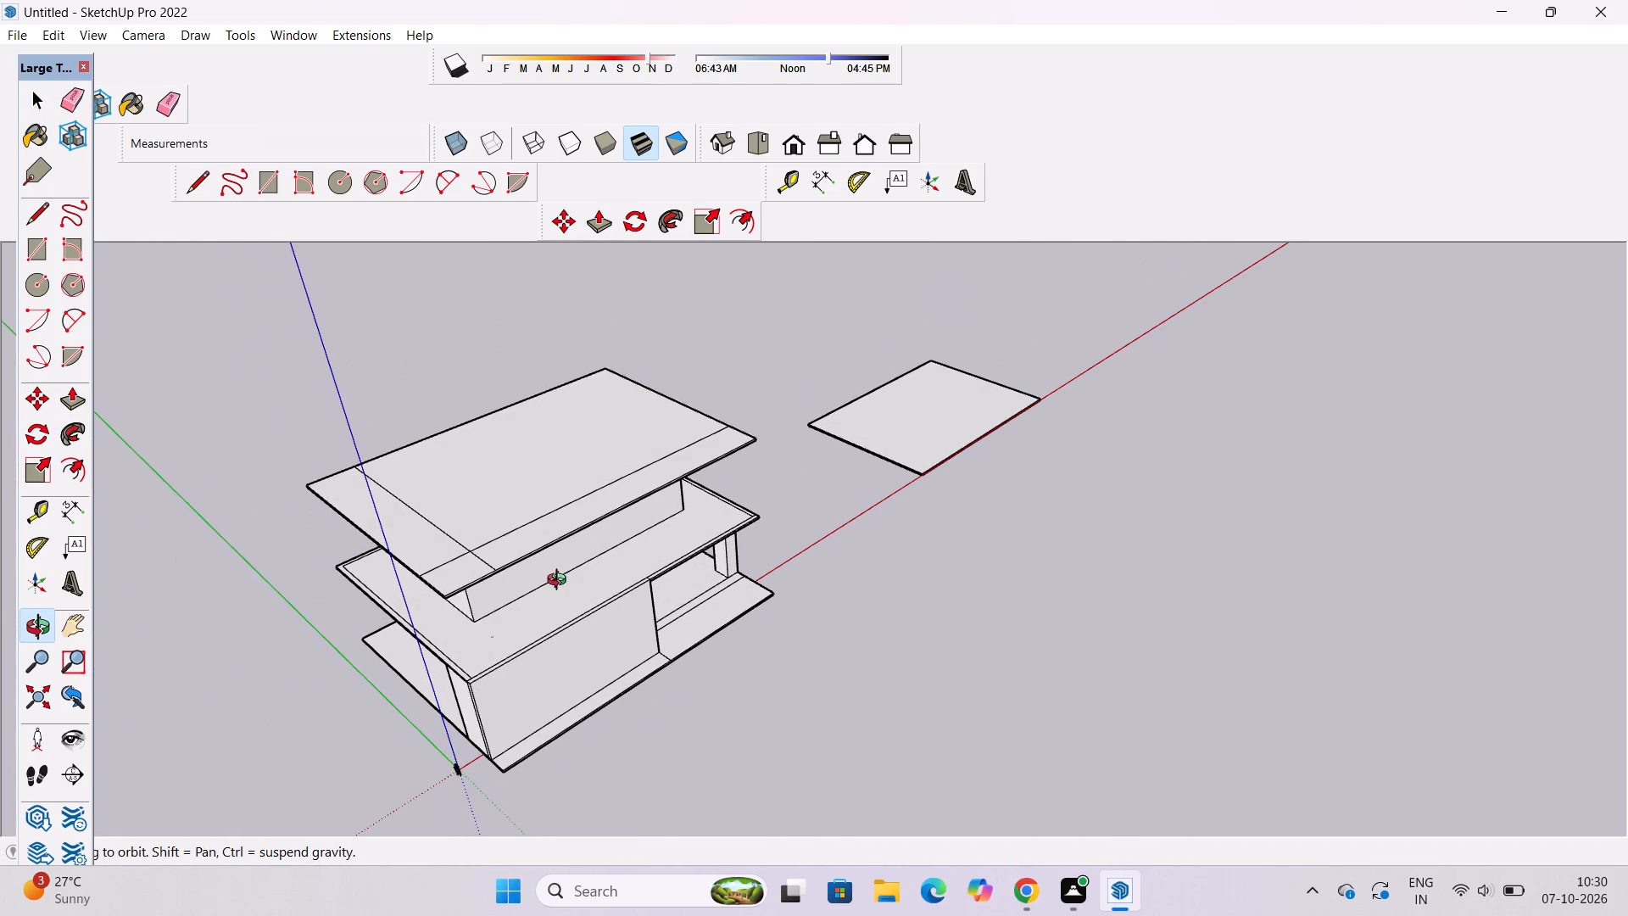
pyautogui.scroll(-4, 598, 516)
pyautogui.keyDown('shift'); pyautogui.moveTo(598, 516); pyautogui.dragTo(645, 675); pyautogui.keyUp('shift')
pyautogui.moveTo(751, 623); pyautogui.dragTo(526, 660)
pyautogui.scroll(4, 683, 588)
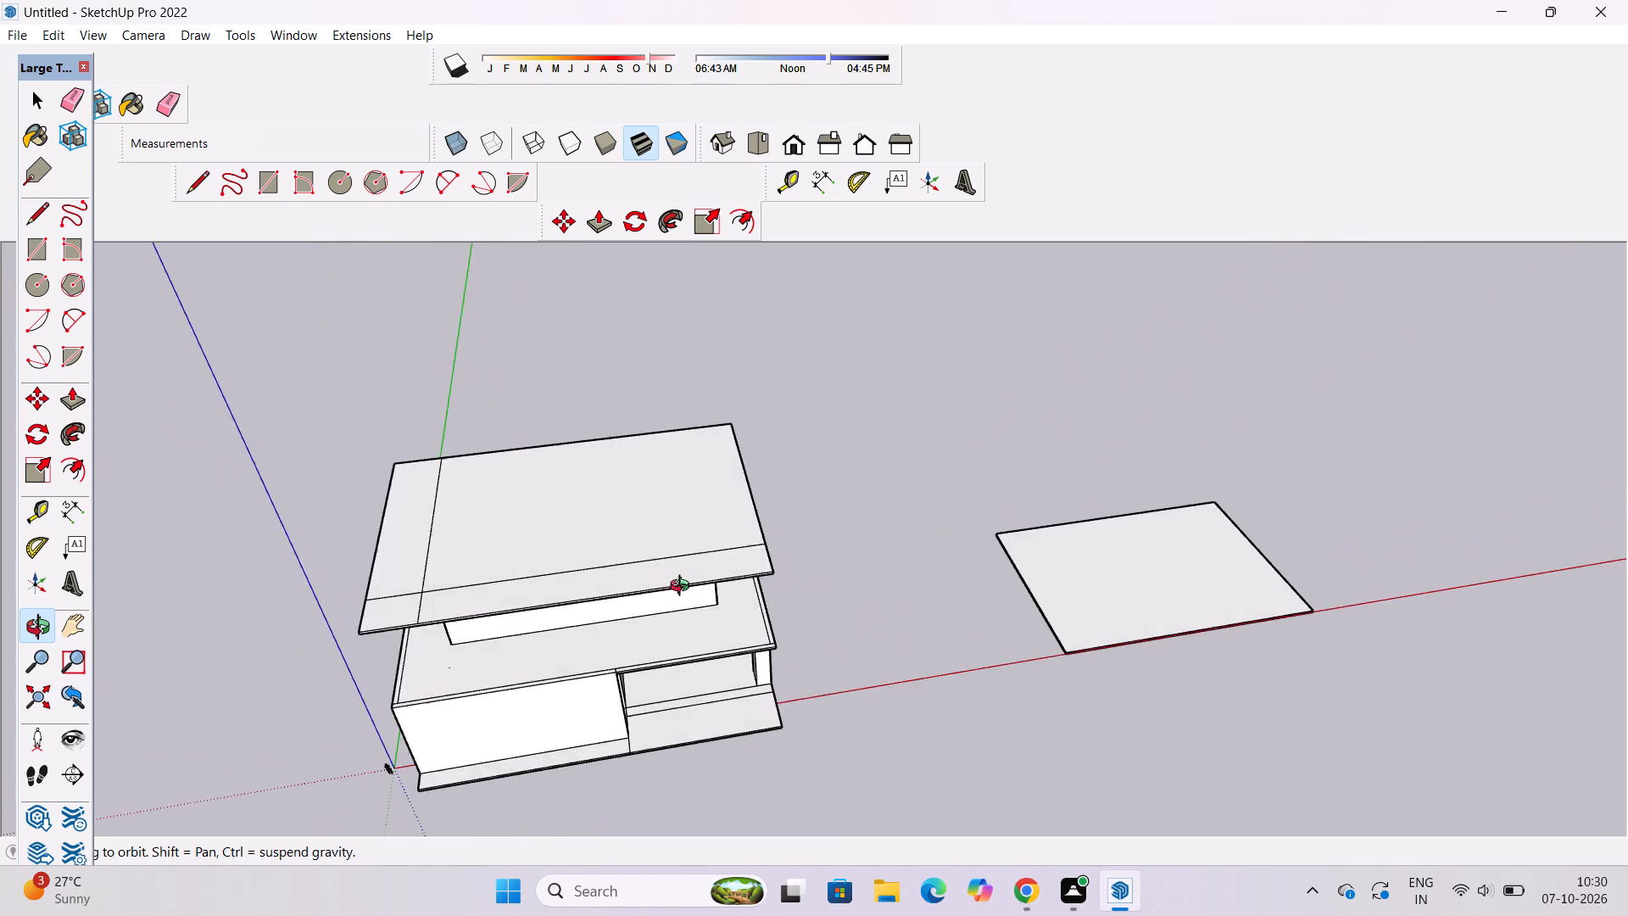
pyautogui.scroll(5, 683, 588)
pyautogui.moveTo(837, 589); pyautogui.dragTo(282, 486)
pyautogui.keyDown('shift'); pyautogui.moveTo(744, 444); pyautogui.dragTo(432, 489); pyautogui.keyUp('shift')
pyautogui.moveTo(456, 503); pyautogui.dragTo(502, 524)
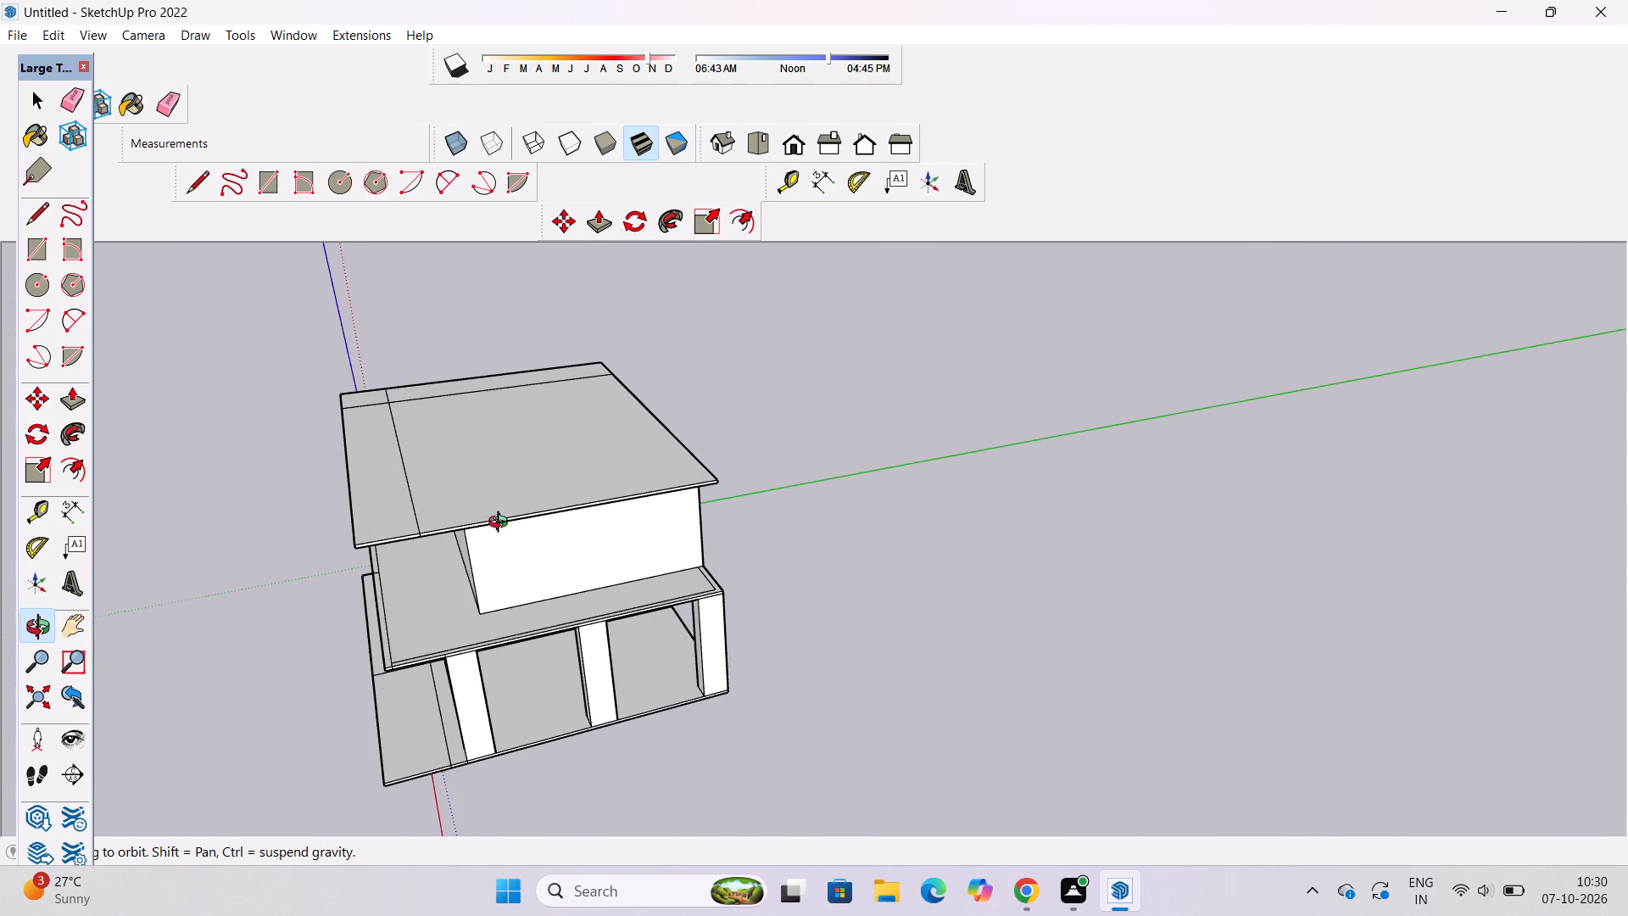
pyautogui.keyDown('shift'); pyautogui.click(467, 570); pyautogui.keyUp('shift')
pyautogui.scroll(-1, 467, 575)
pyautogui.moveTo(467, 575); pyautogui.dragTo(479, 587)
pyautogui.scroll(3, 479, 587)
pyautogui.keyDown('shift'); pyautogui.moveTo(479, 587); pyautogui.dragTo(484, 596); pyautogui.keyUp('shift')
pyautogui.moveTo(486, 599); pyautogui.dragTo(491, 613)
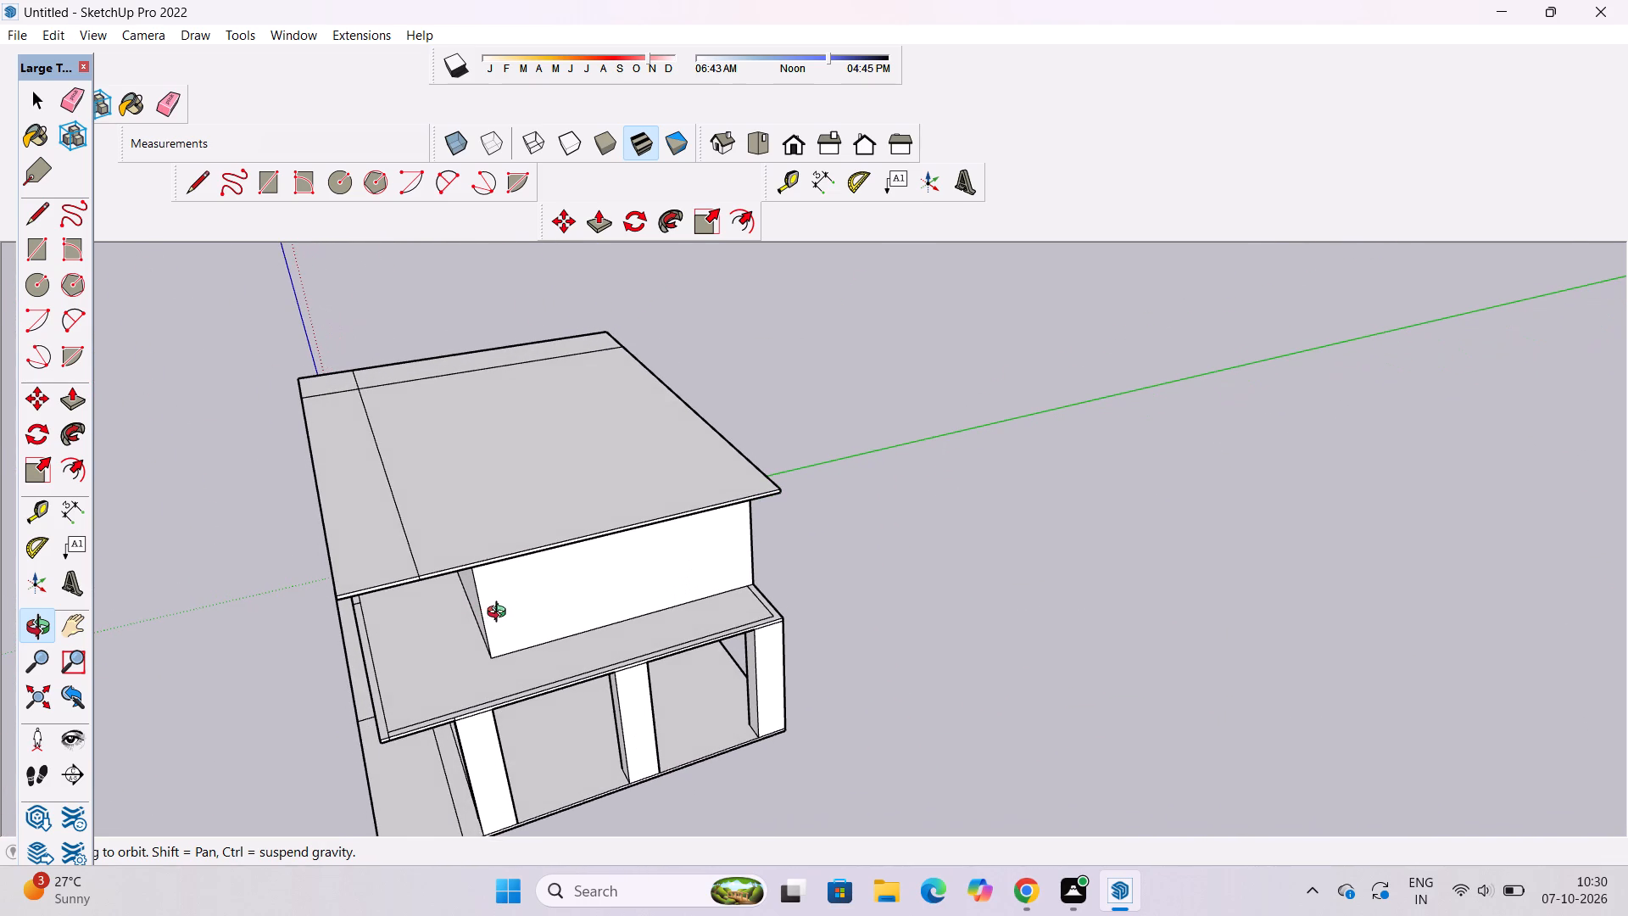
pyautogui.moveTo(492, 622); pyautogui.dragTo(763, 583)
pyautogui.keyDown('shift'); pyautogui.moveTo(765, 583); pyautogui.dragTo(586, 605); pyautogui.keyUp('shift')
pyautogui.scroll(4, 587, 600)
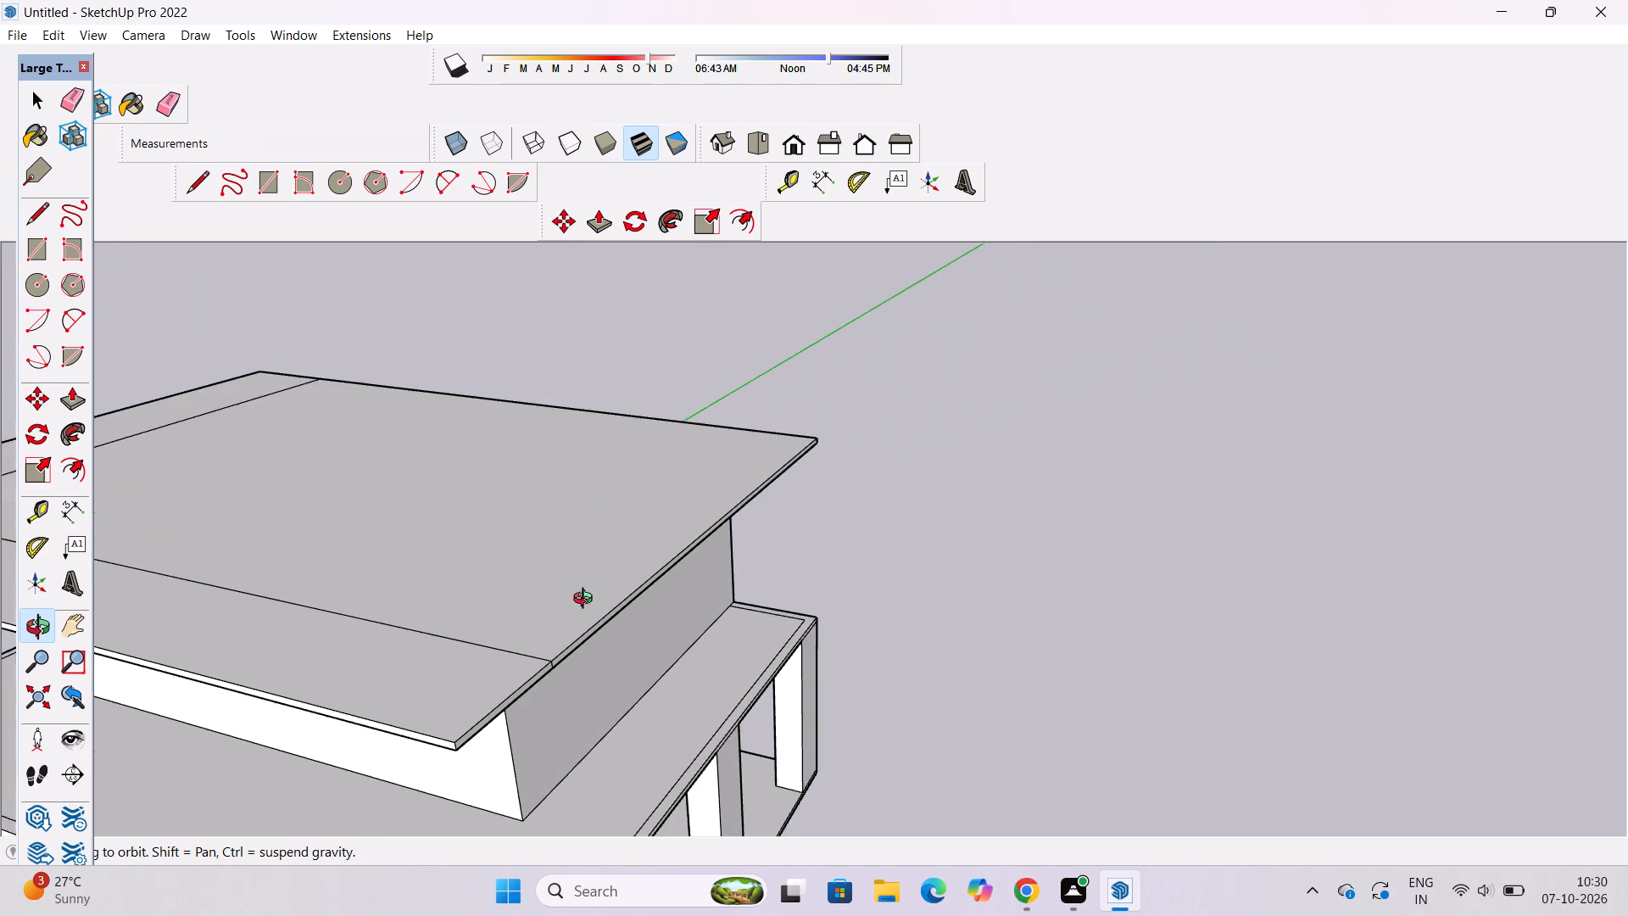
pyautogui.keyDown('shift'); pyautogui.moveTo(588, 611); pyautogui.dragTo(571, 580); pyautogui.keyUp('shift')
pyautogui.keyDown('shift'); pyautogui.scroll(3, 583, 599); pyautogui.keyUp('shift')
pyautogui.keyDown('shift'); pyautogui.moveTo(565, 644); pyautogui.dragTo(586, 599); pyautogui.keyUp('shift')
pyautogui.press('e')
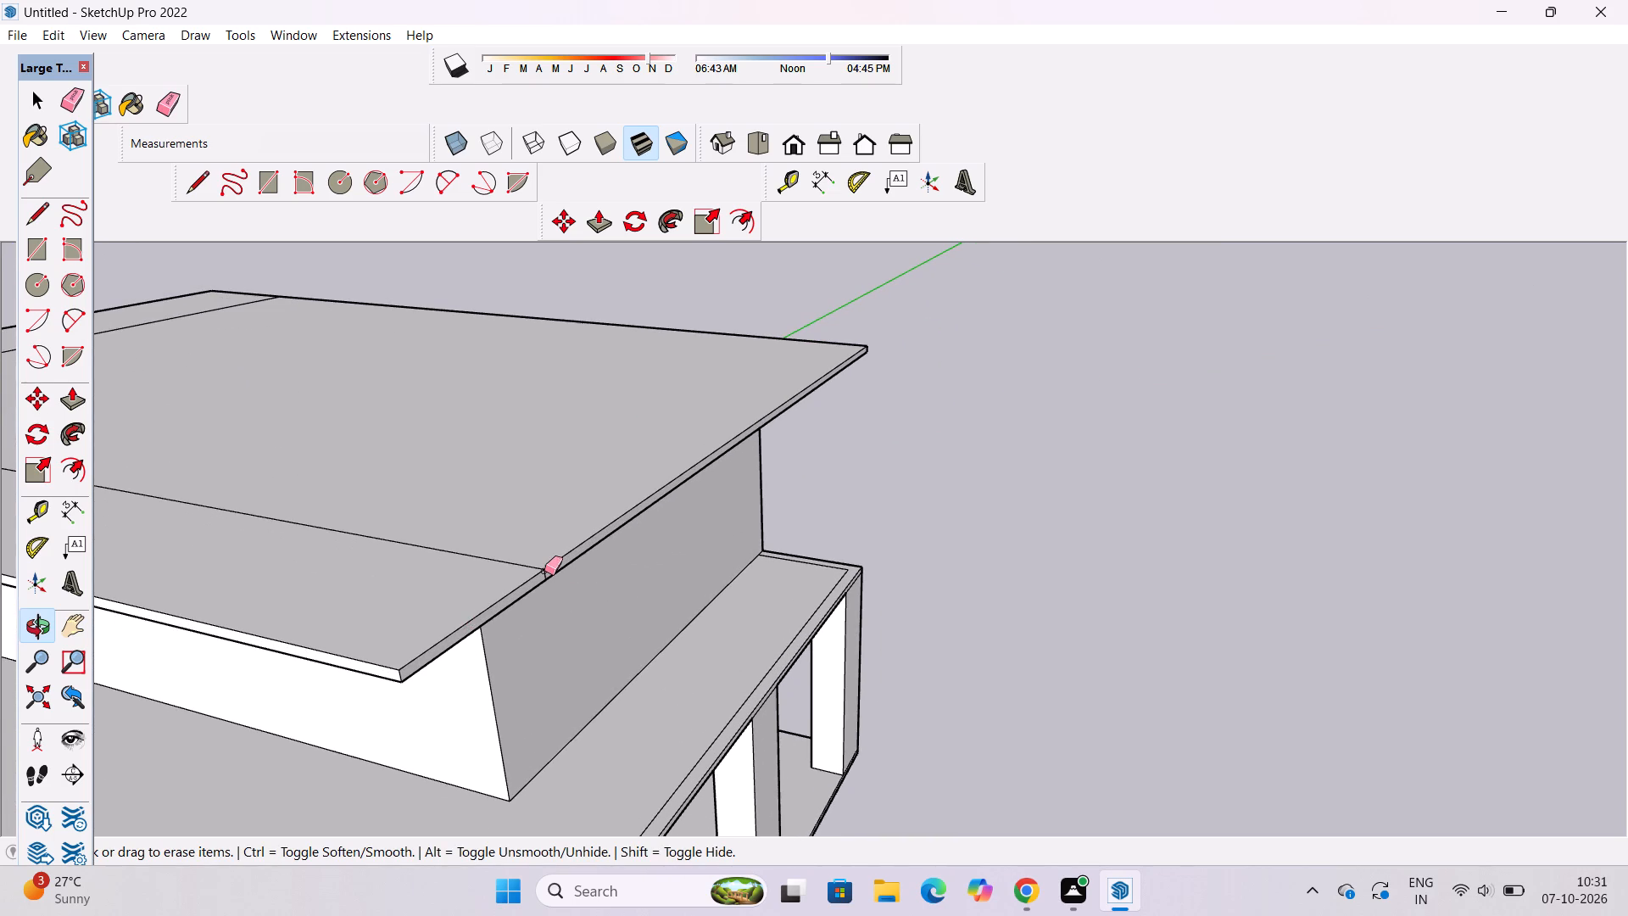
pyautogui.scroll(10, 544, 571)
pyautogui.moveTo(551, 565); pyautogui.dragTo(534, 584)
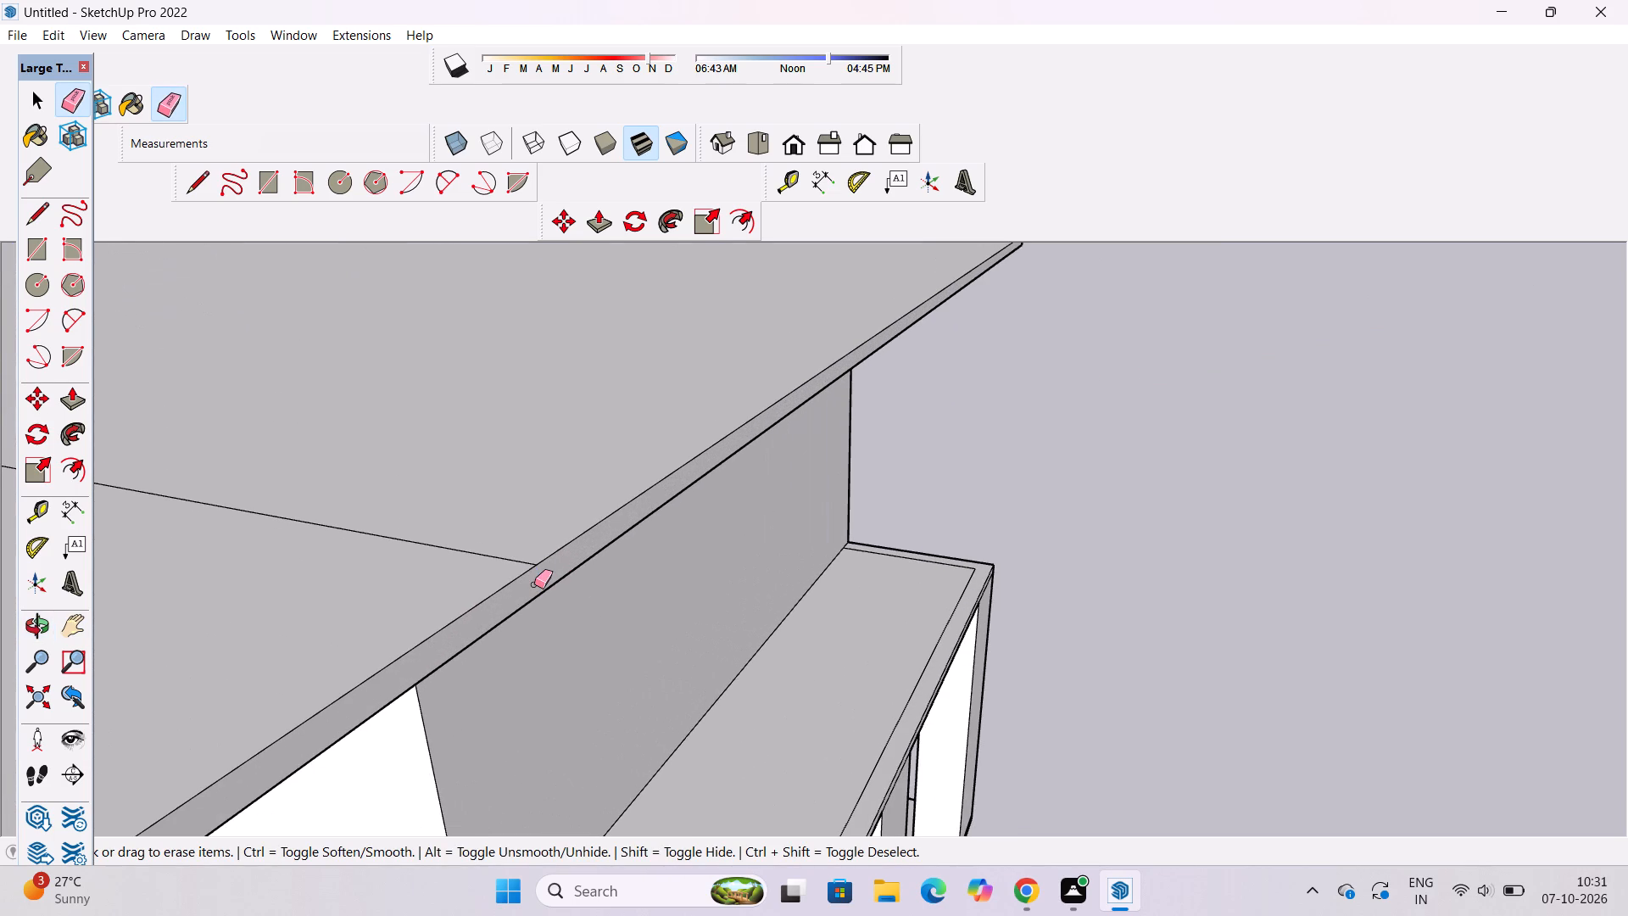
pyautogui.press('space')
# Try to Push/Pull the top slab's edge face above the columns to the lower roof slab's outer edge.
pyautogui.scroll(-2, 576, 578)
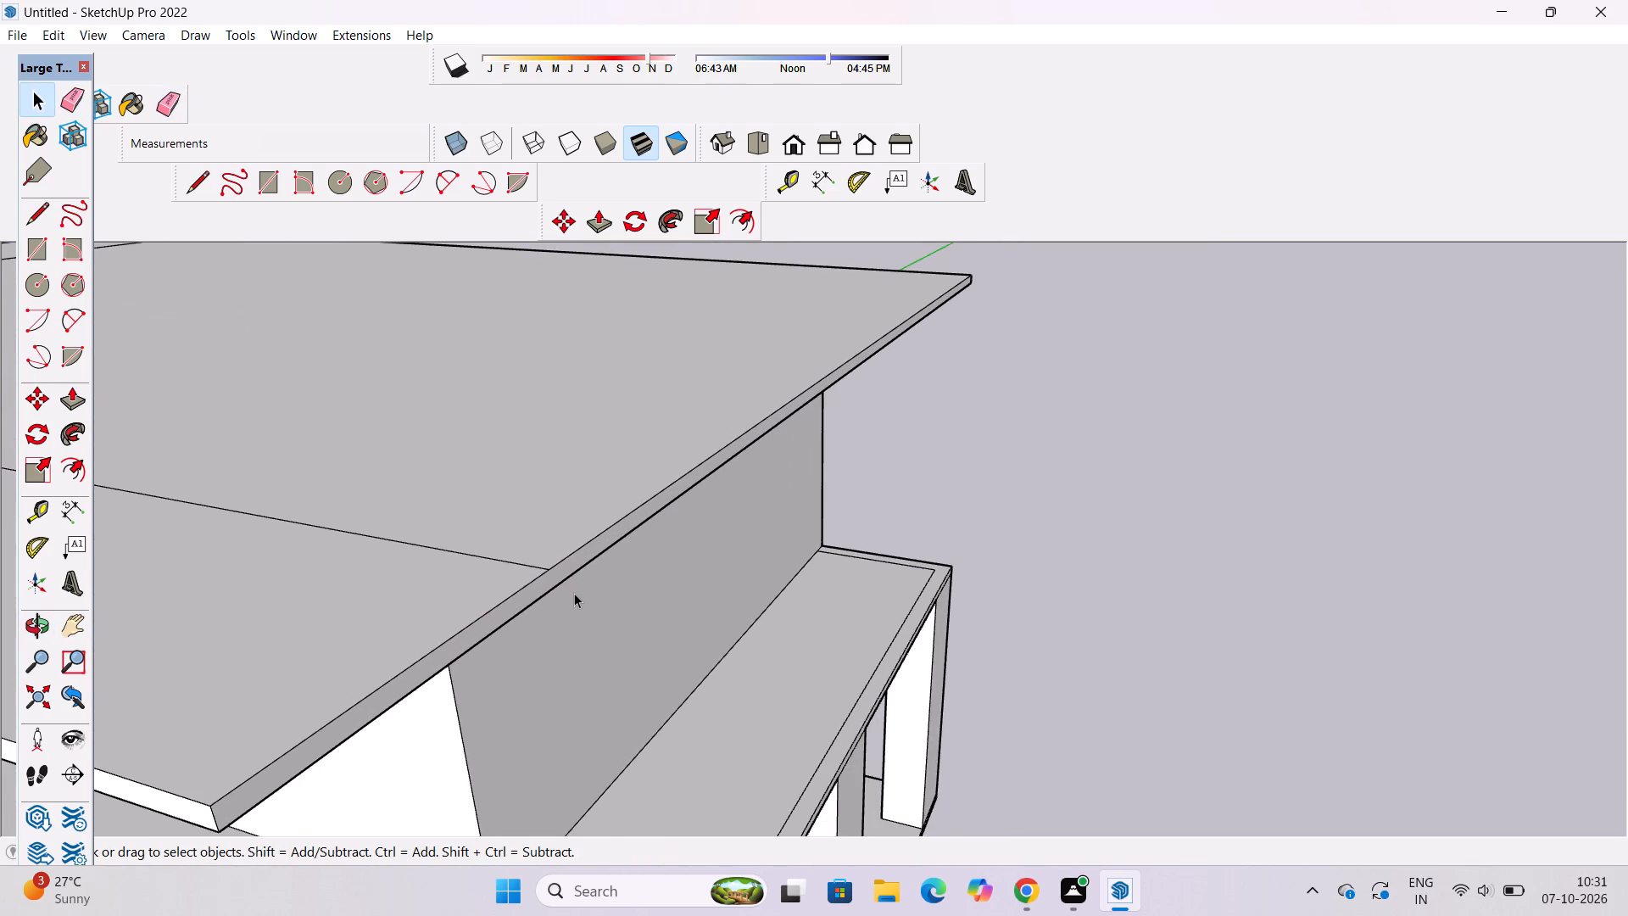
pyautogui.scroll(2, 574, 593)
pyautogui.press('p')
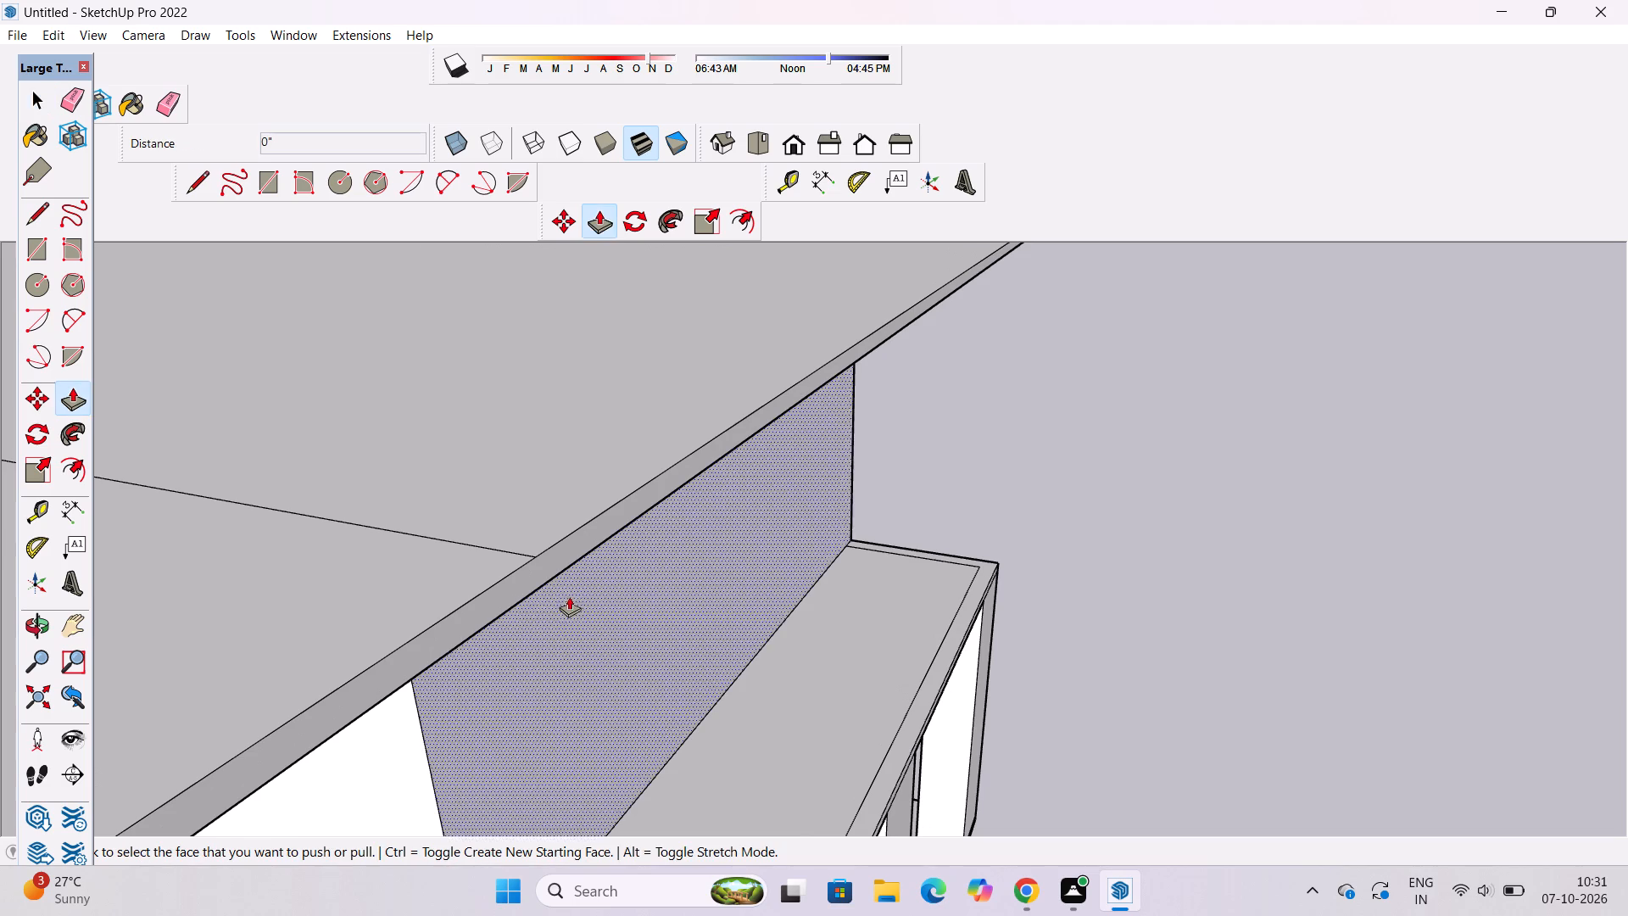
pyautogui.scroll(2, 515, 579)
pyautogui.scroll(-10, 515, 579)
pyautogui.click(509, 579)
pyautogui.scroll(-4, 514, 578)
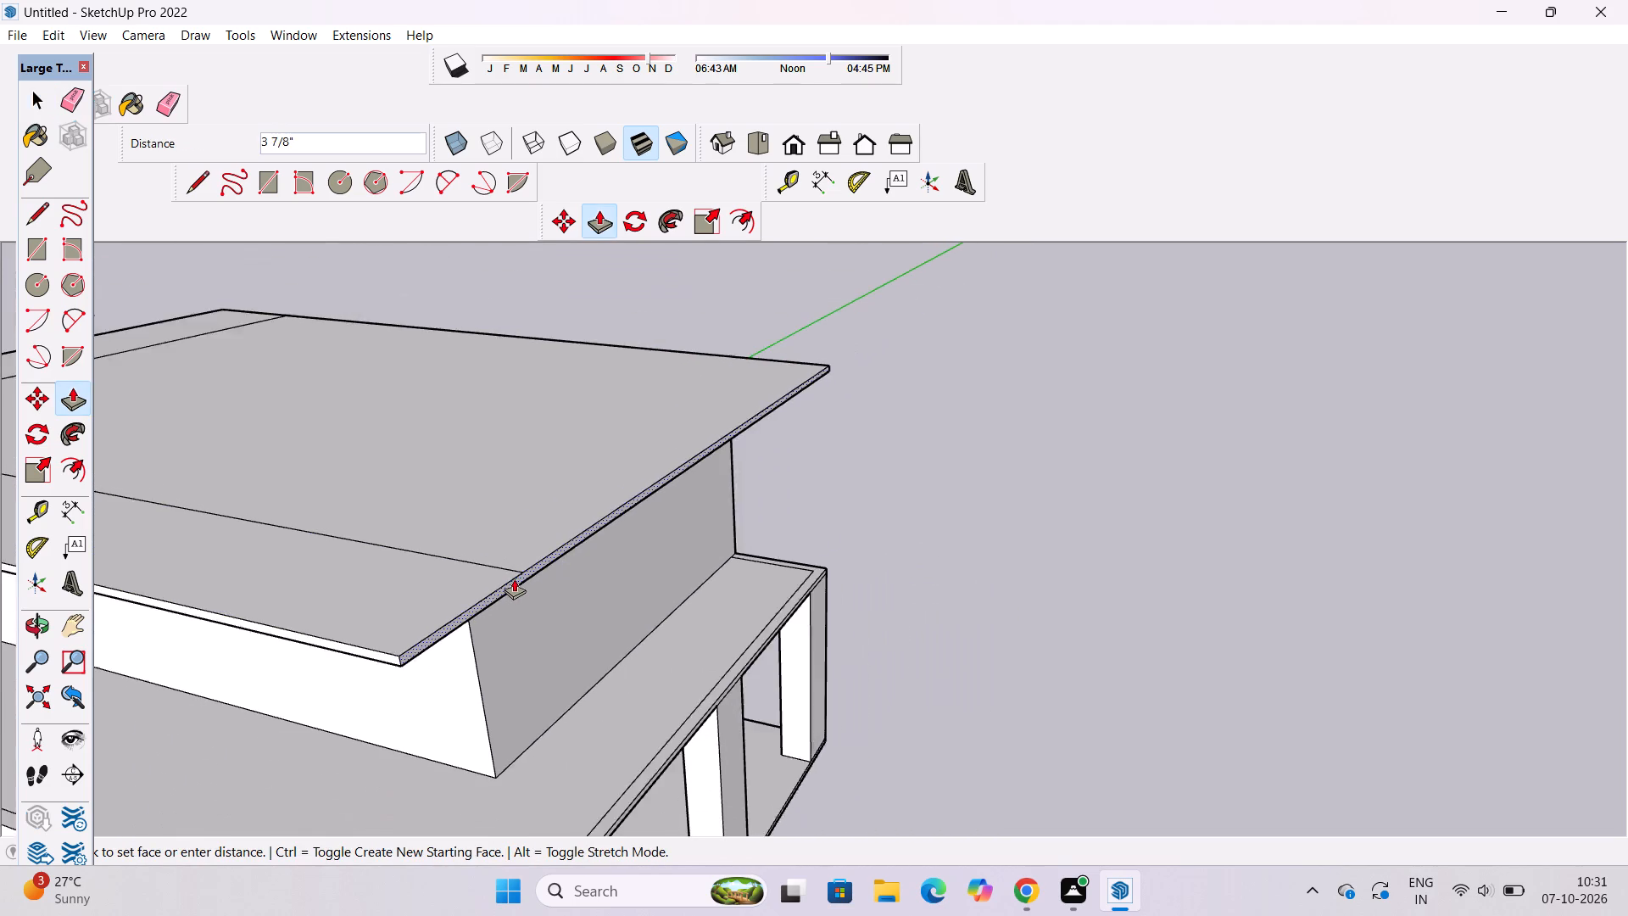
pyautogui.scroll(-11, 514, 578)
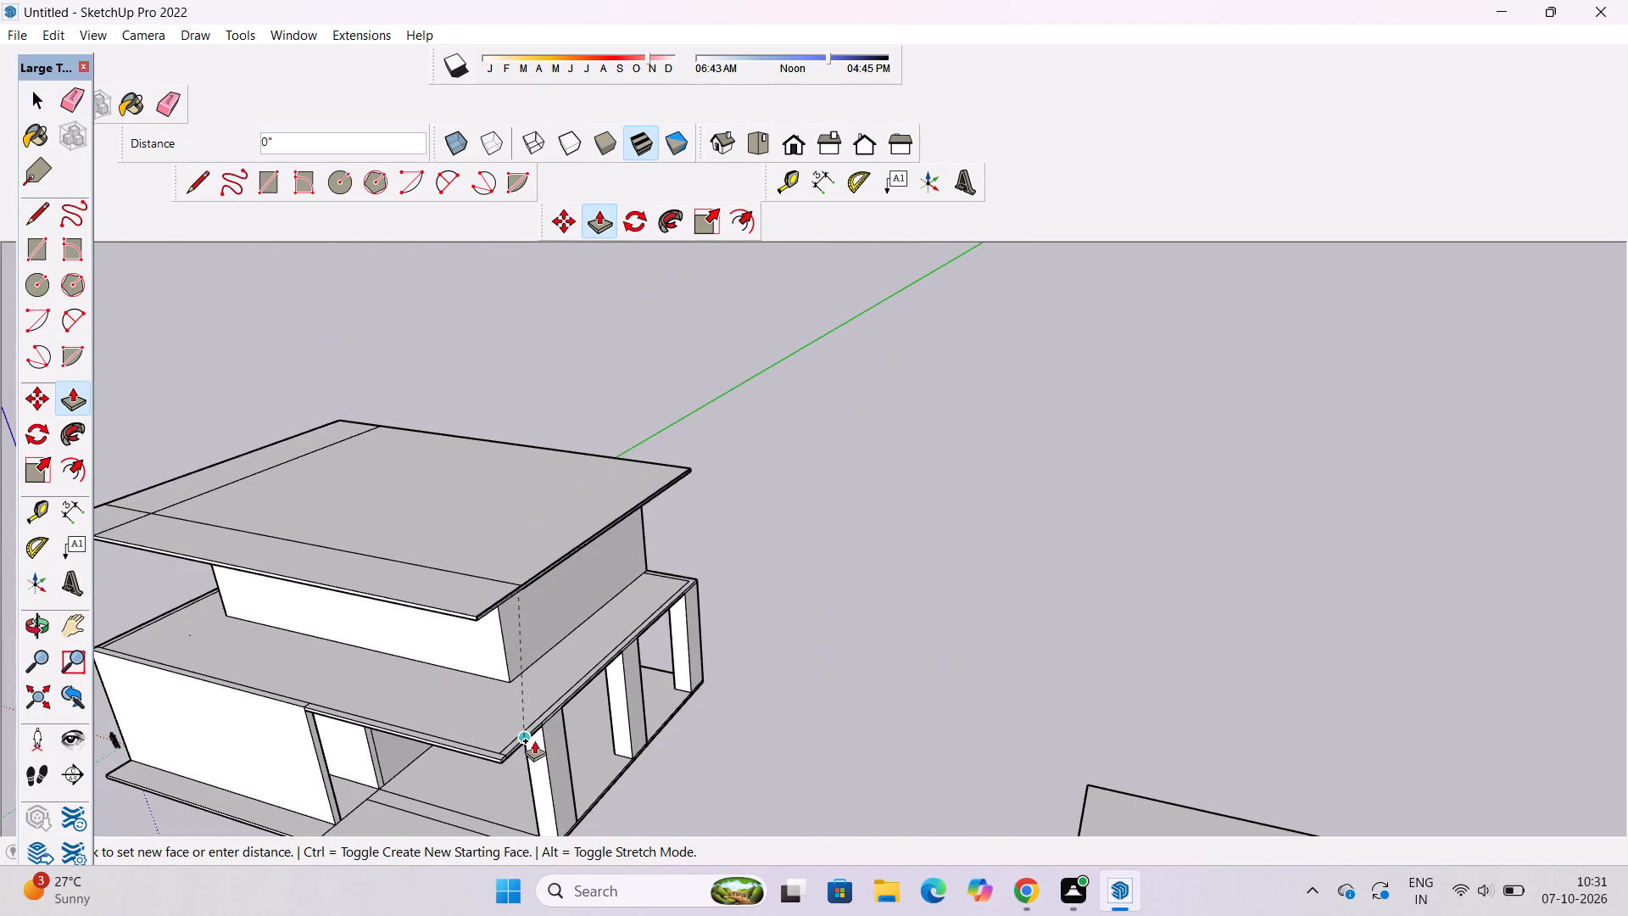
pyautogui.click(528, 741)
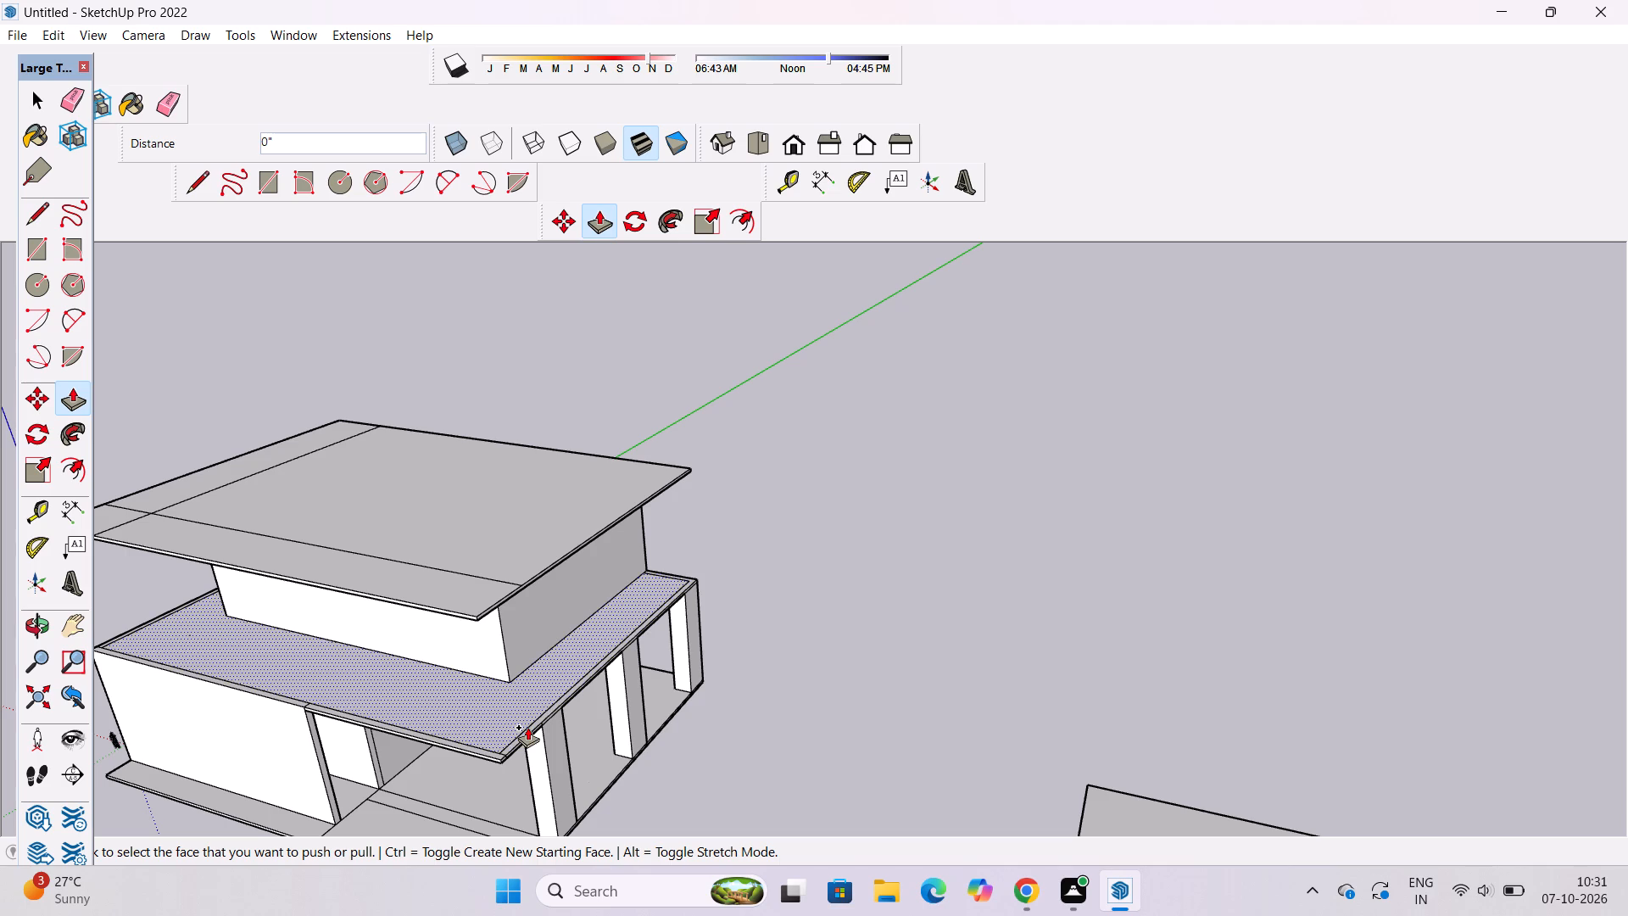
# Erase the two crossing seam lines on the top face of the upper slab where the extensions join.
pyautogui.scroll(-2, 527, 727)
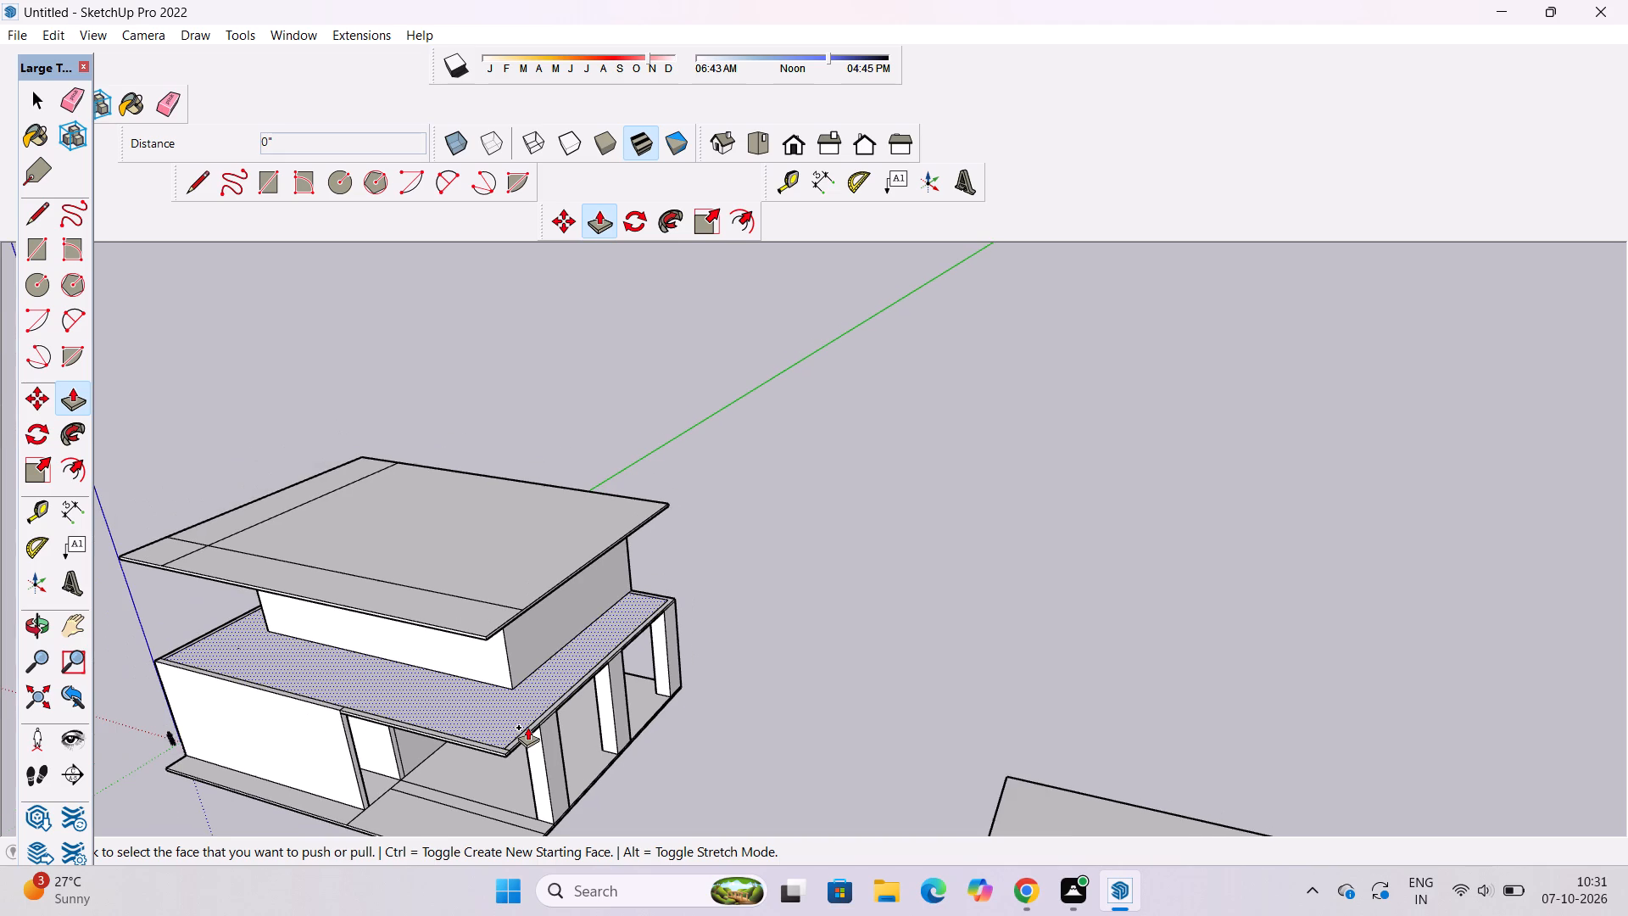
pyautogui.press('space')
pyautogui.write('o')
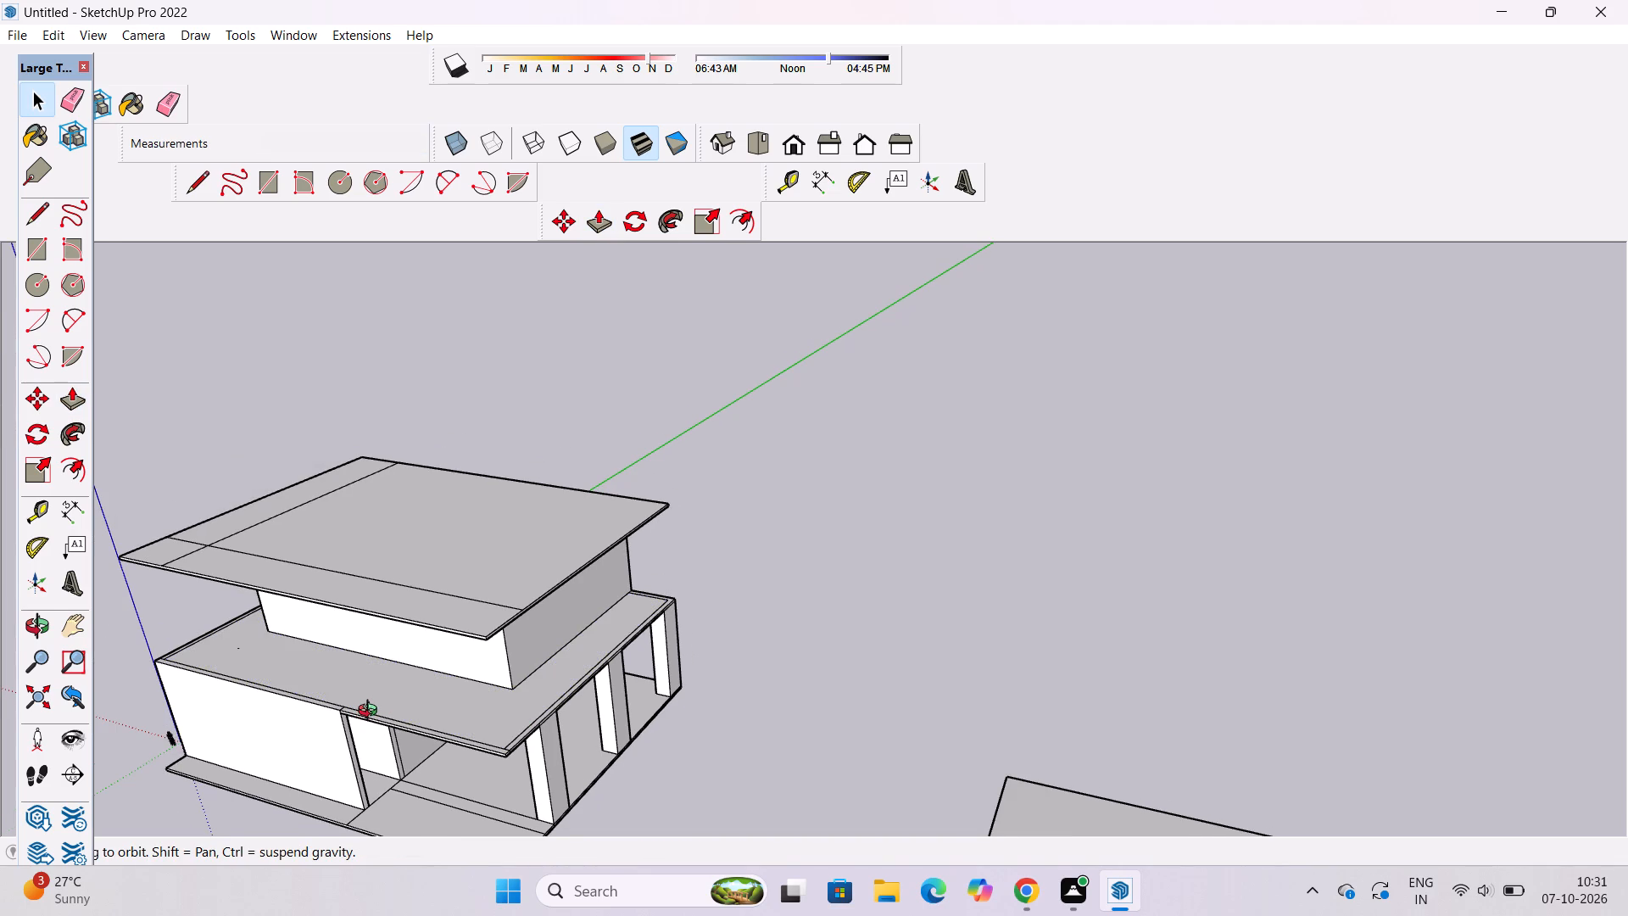
pyautogui.scroll(-1, 371, 712)
pyautogui.scroll(1, 371, 712)
pyautogui.keyDown('shift'); pyautogui.moveTo(369, 728); pyautogui.dragTo(480, 705); pyautogui.keyUp('shift')
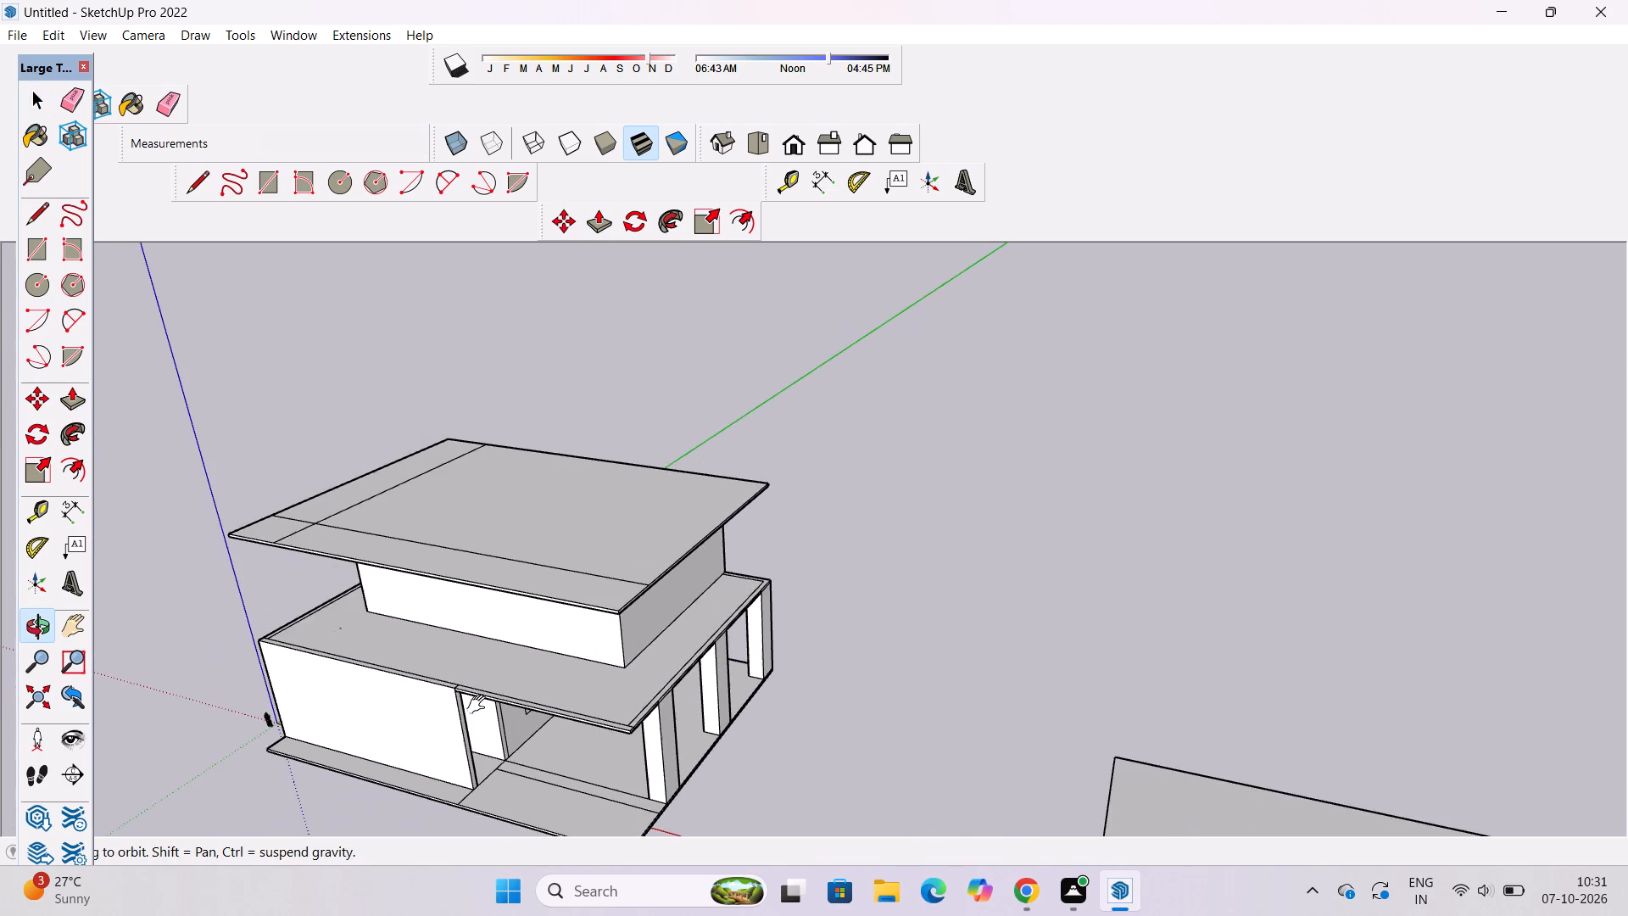
pyautogui.scroll(-2, 482, 705)
pyautogui.moveTo(425, 729); pyautogui.dragTo(460, 716)
pyautogui.keyDown('shift'); pyautogui.moveTo(460, 716); pyautogui.dragTo(511, 698); pyautogui.keyUp('shift')
pyautogui.scroll(-2, 510, 703)
pyautogui.moveTo(532, 695); pyautogui.dragTo(513, 698)
pyautogui.scroll(3, 513, 698)
pyautogui.moveTo(510, 708); pyautogui.dragTo(577, 692)
pyautogui.moveTo(521, 711); pyautogui.dragTo(563, 670)
pyautogui.moveTo(523, 628); pyautogui.dragTo(658, 760)
pyautogui.scroll(4, 427, 670)
pyautogui.keyDown('shift'); pyautogui.moveTo(417, 670); pyautogui.dragTo(531, 652); pyautogui.keyUp('shift')
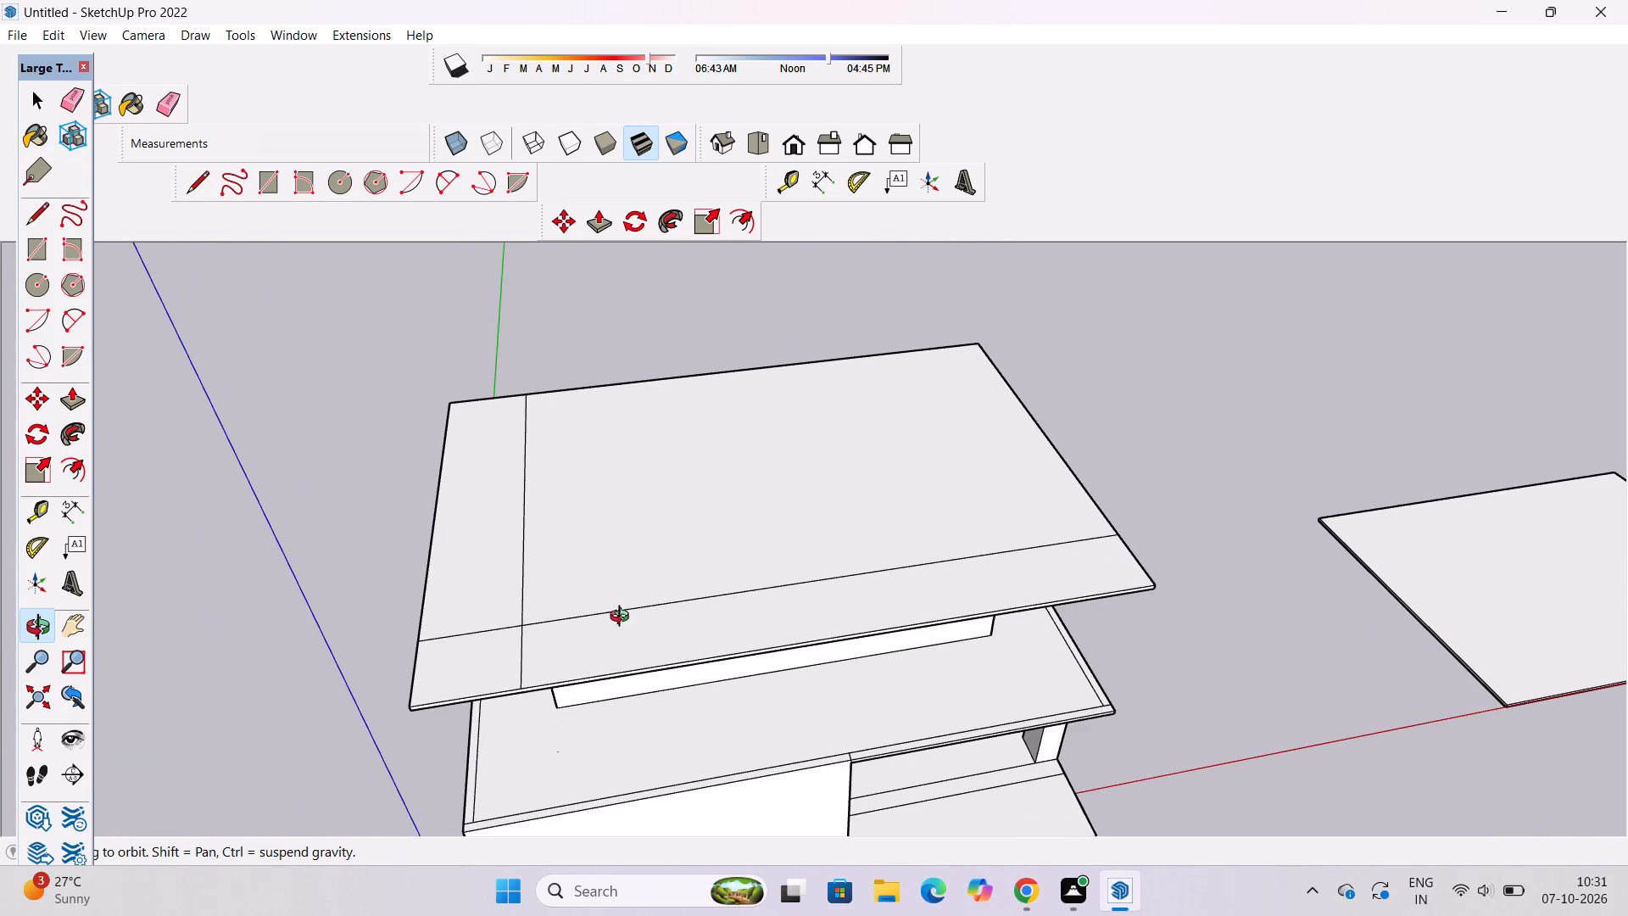
pyautogui.scroll(-5, 623, 618)
pyautogui.keyDown('shift'); pyautogui.moveTo(649, 666); pyautogui.dragTo(625, 634); pyautogui.keyUp('shift')
pyautogui.moveTo(610, 595); pyautogui.dragTo(561, 637)
pyautogui.scroll(4, 556, 595)
pyautogui.keyDown('shift'); pyautogui.moveTo(555, 596); pyautogui.dragTo(558, 624); pyautogui.keyUp('shift')
pyautogui.moveTo(558, 624); pyautogui.dragTo(558, 616)
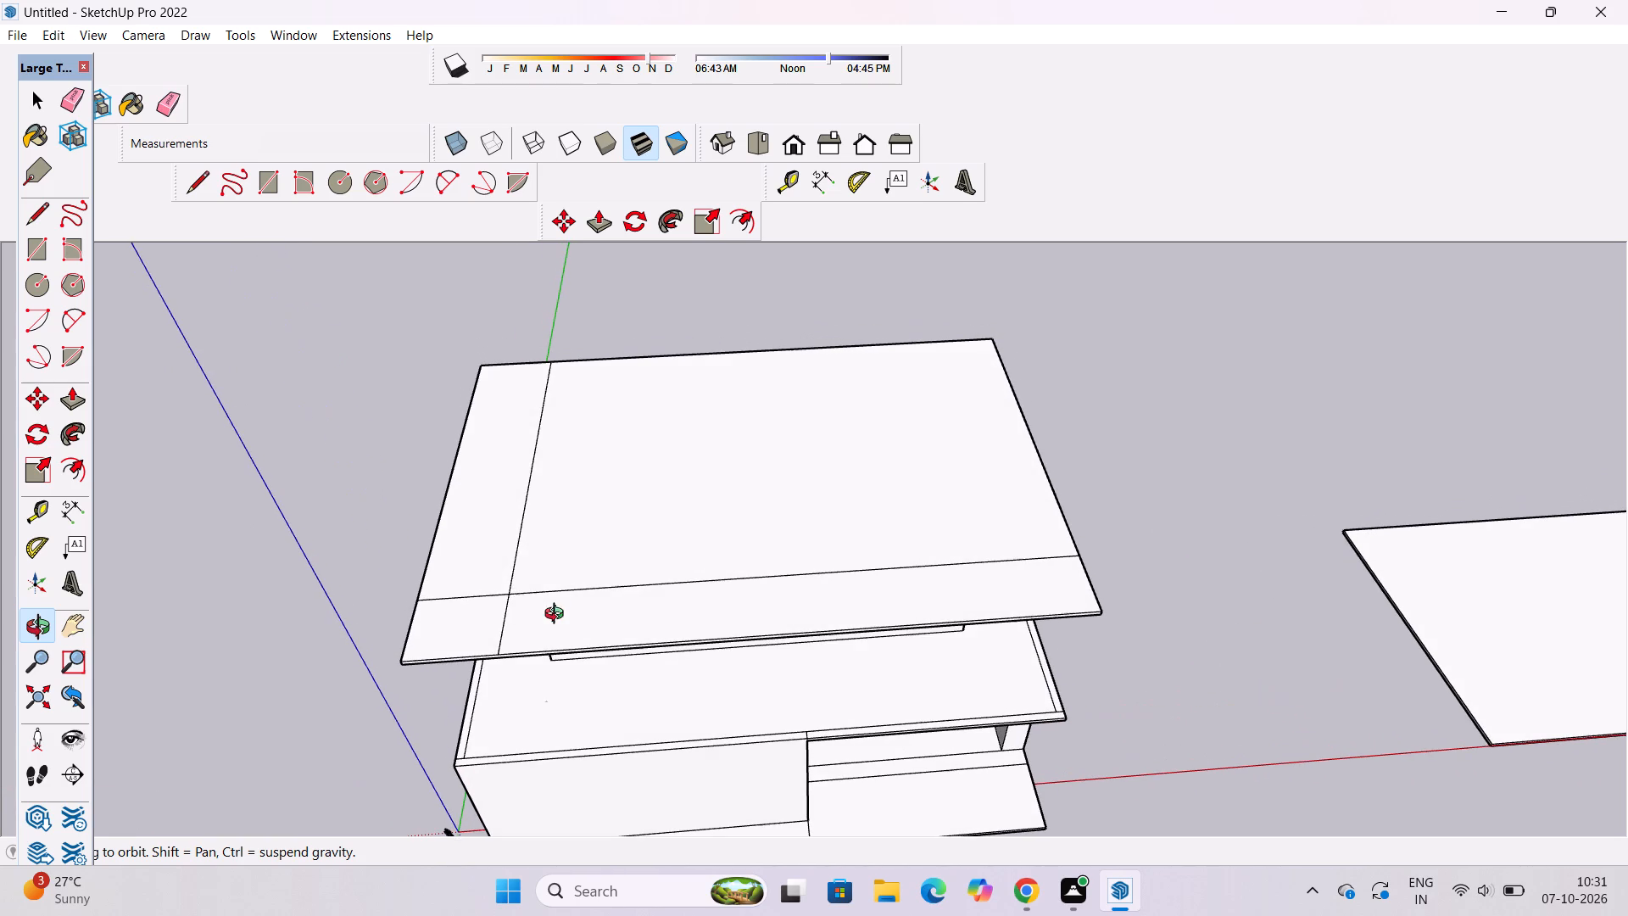
pyautogui.press('e')
pyautogui.moveTo(497, 584); pyautogui.dragTo(515, 578)
pyautogui.click(516, 565)
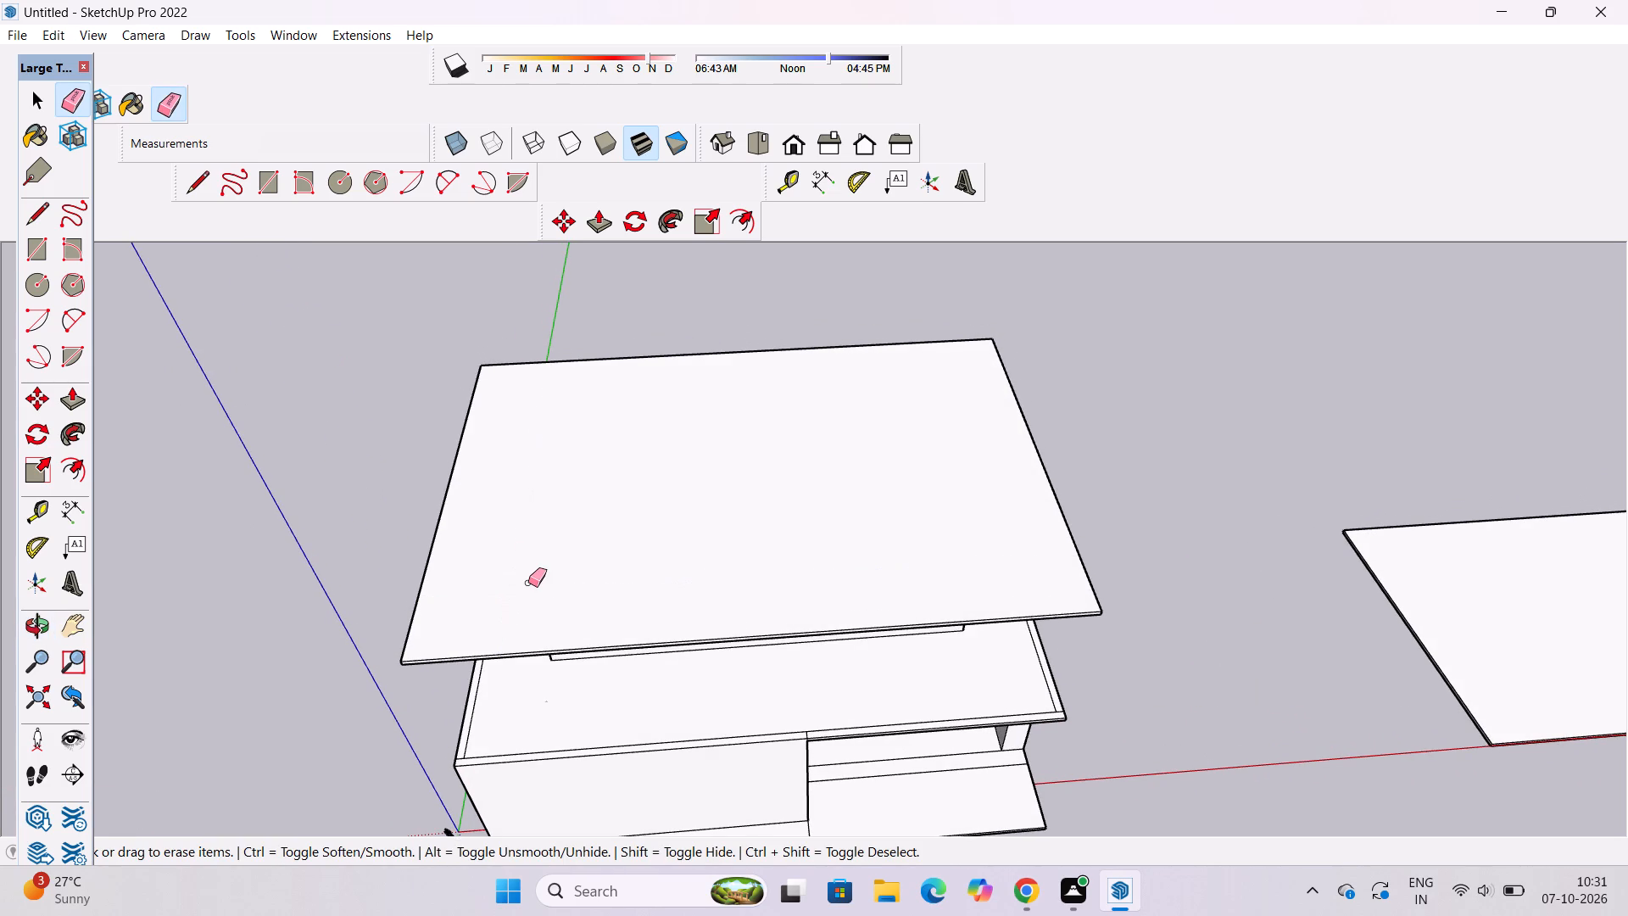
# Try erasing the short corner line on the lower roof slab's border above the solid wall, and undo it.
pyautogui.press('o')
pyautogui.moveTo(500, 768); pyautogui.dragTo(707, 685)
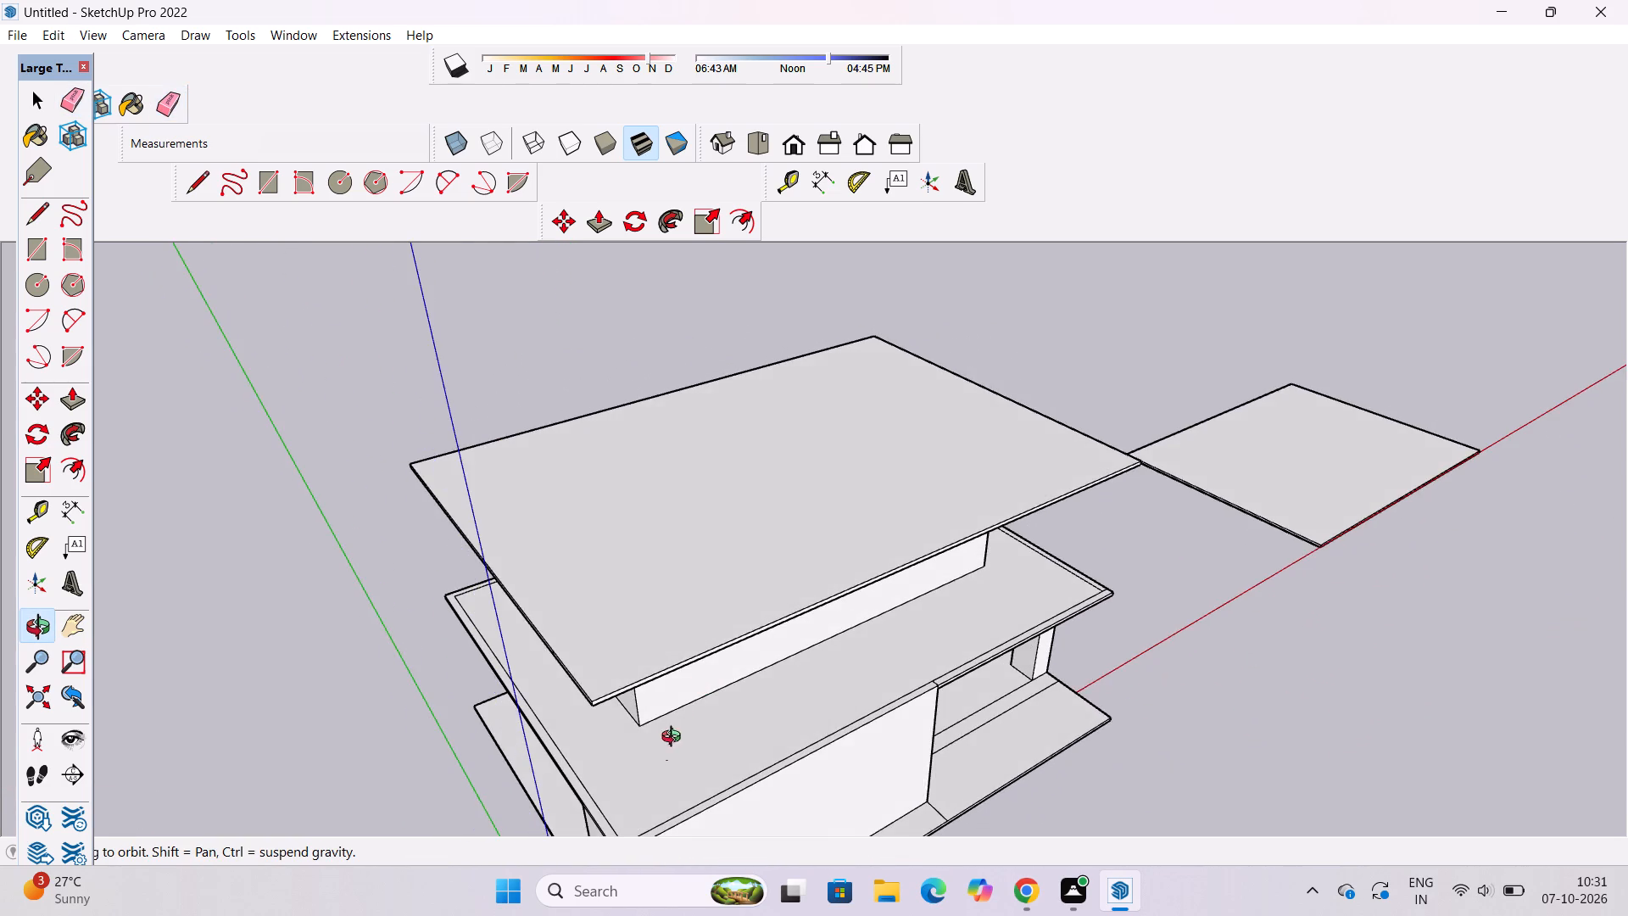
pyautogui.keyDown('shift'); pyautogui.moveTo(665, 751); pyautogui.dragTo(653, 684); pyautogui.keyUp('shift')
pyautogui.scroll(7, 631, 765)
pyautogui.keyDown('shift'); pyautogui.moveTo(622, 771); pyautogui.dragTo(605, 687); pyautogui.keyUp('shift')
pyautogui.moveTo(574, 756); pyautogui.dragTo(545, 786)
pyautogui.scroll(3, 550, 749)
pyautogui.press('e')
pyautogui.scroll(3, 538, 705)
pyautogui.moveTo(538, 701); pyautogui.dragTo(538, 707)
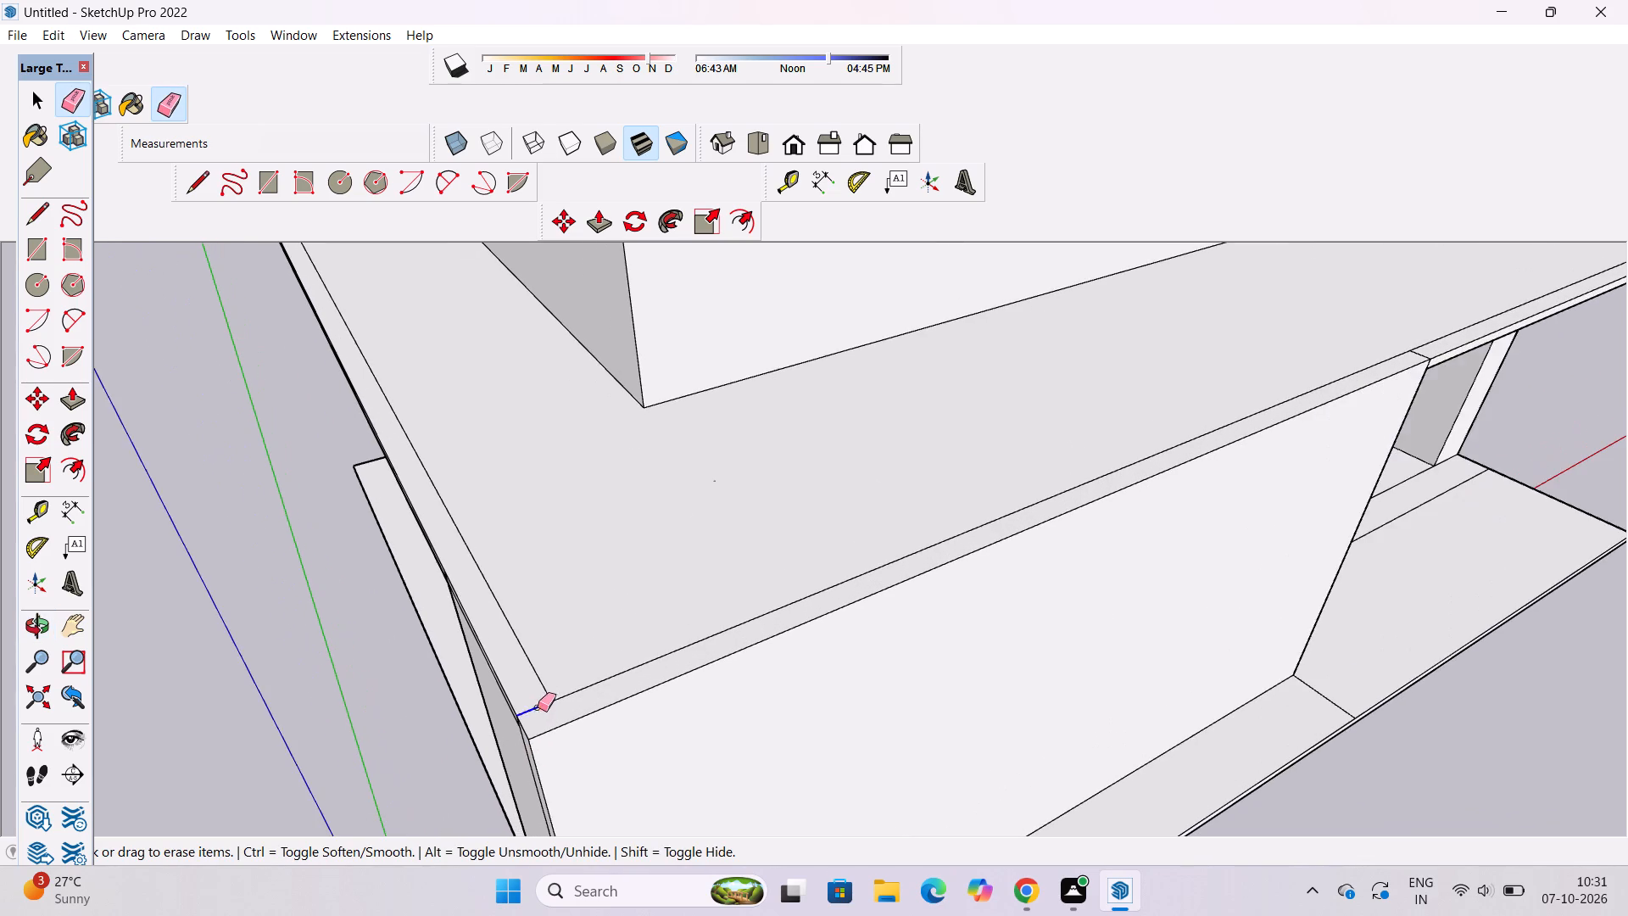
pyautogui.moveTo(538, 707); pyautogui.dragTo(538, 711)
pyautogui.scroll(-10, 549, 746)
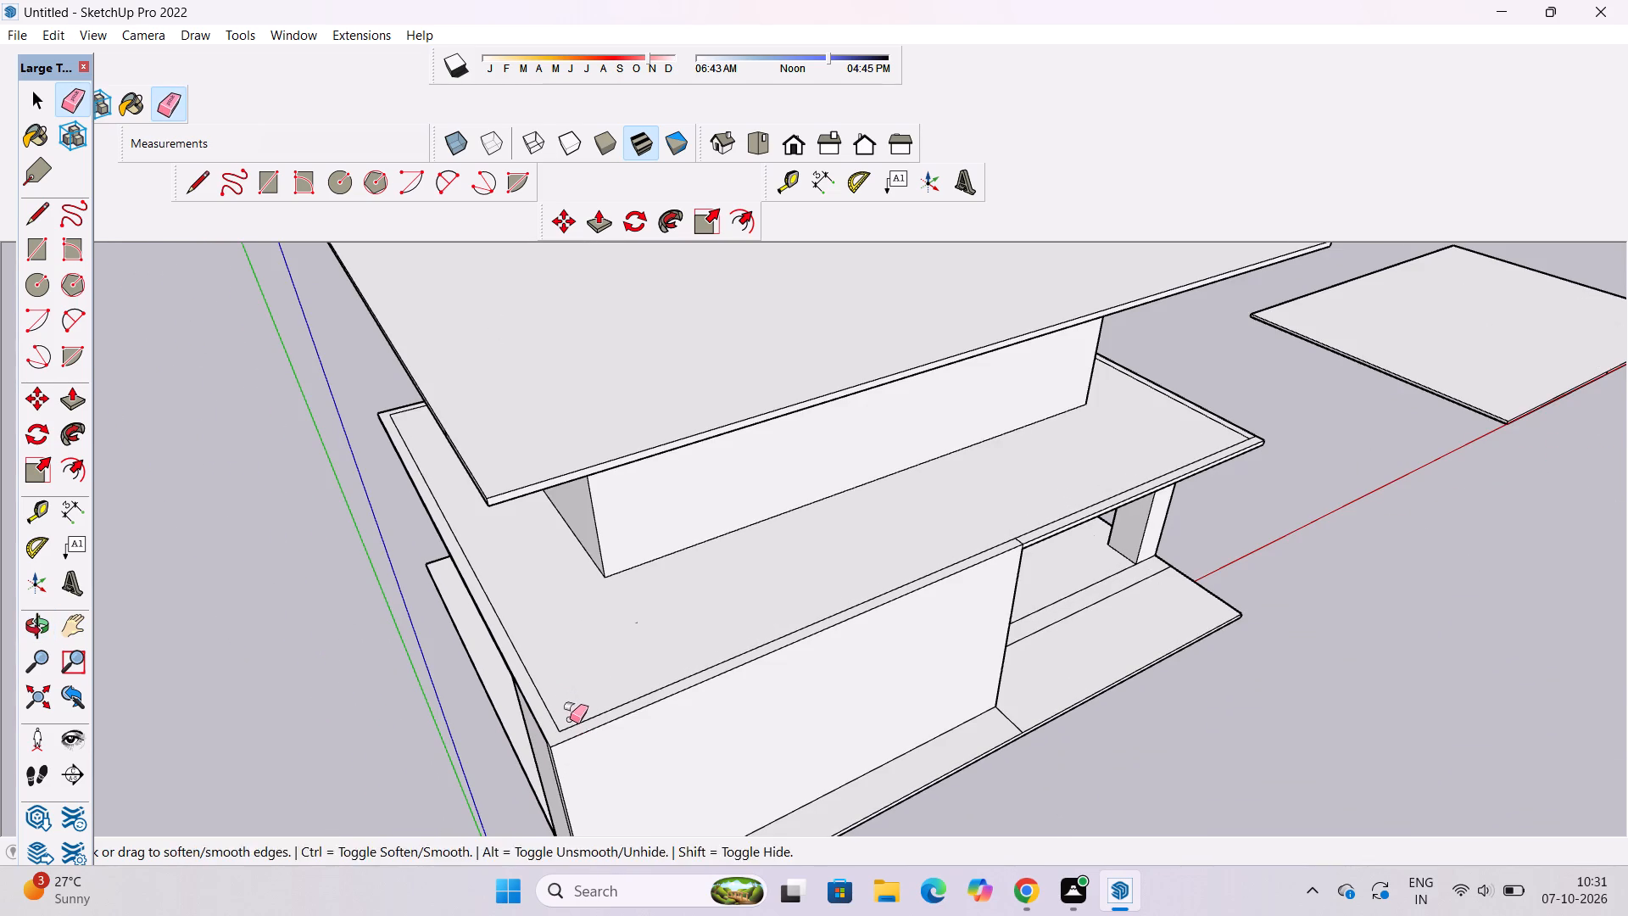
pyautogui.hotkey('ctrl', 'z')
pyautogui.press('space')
# Examine the upper block and the lower roof slab's border from the column side, both close up and from afar.
pyautogui.press('o')
pyautogui.keyDown('shift'); pyautogui.moveTo(1090, 632); pyautogui.dragTo(1025, 670); pyautogui.keyUp('shift')
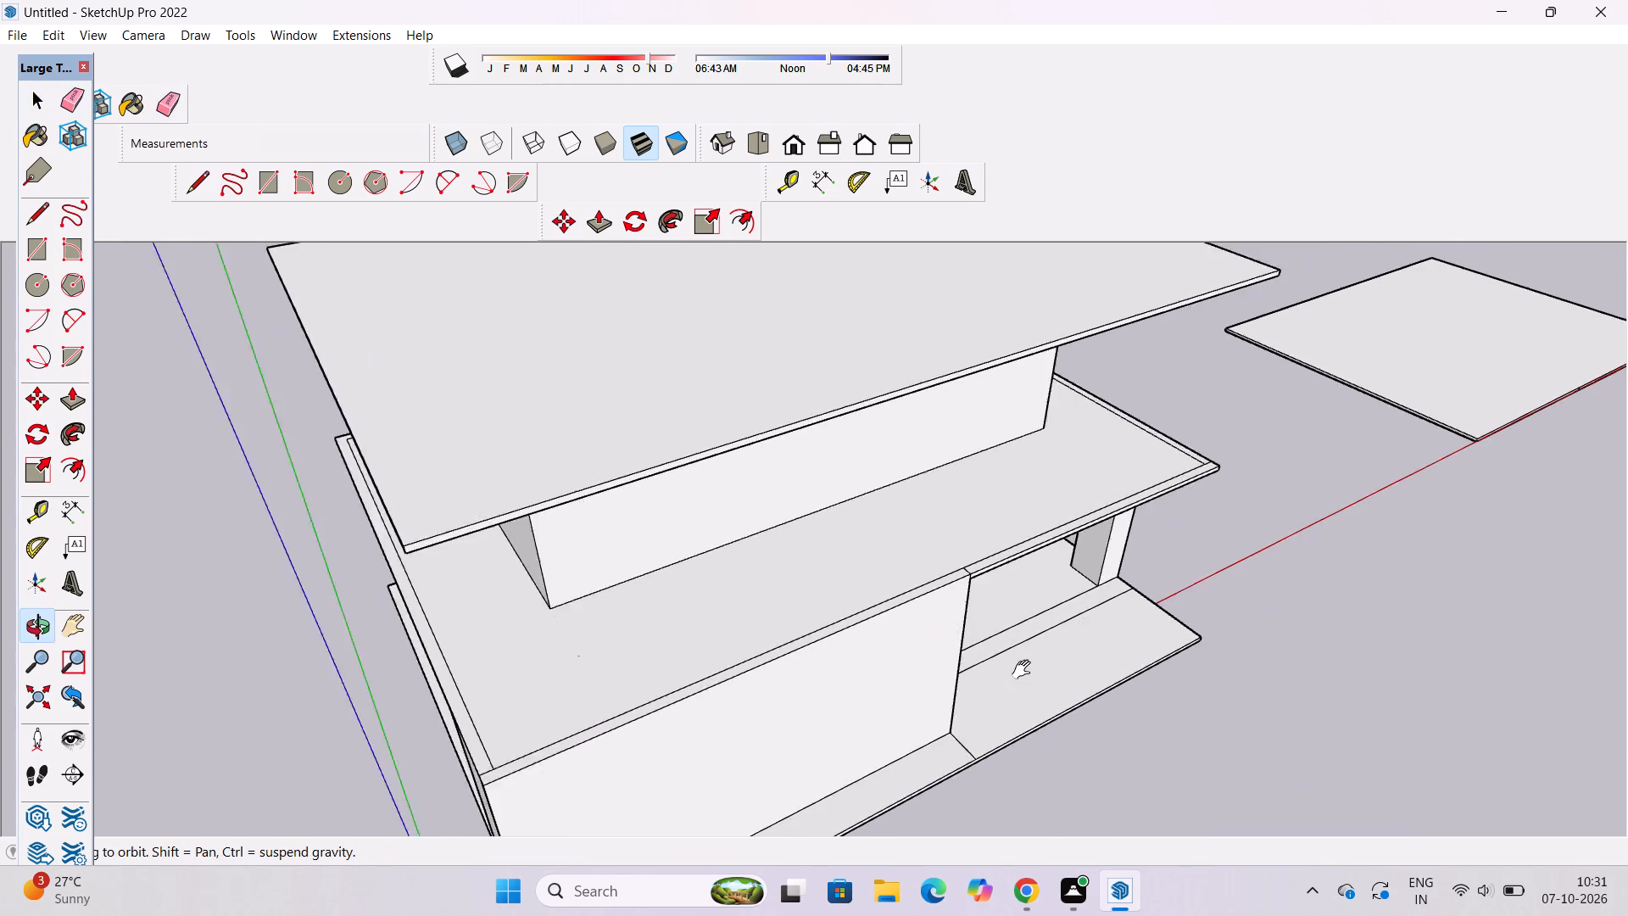
pyautogui.keyDown('shift'); pyautogui.moveTo(1025, 670); pyautogui.dragTo(977, 707); pyautogui.keyUp('shift')
pyautogui.moveTo(1234, 576); pyautogui.dragTo(842, 536)
pyautogui.scroll(2, 986, 554)
pyautogui.keyDown('shift'); pyautogui.moveTo(1043, 551); pyautogui.dragTo(975, 550); pyautogui.keyUp('shift')
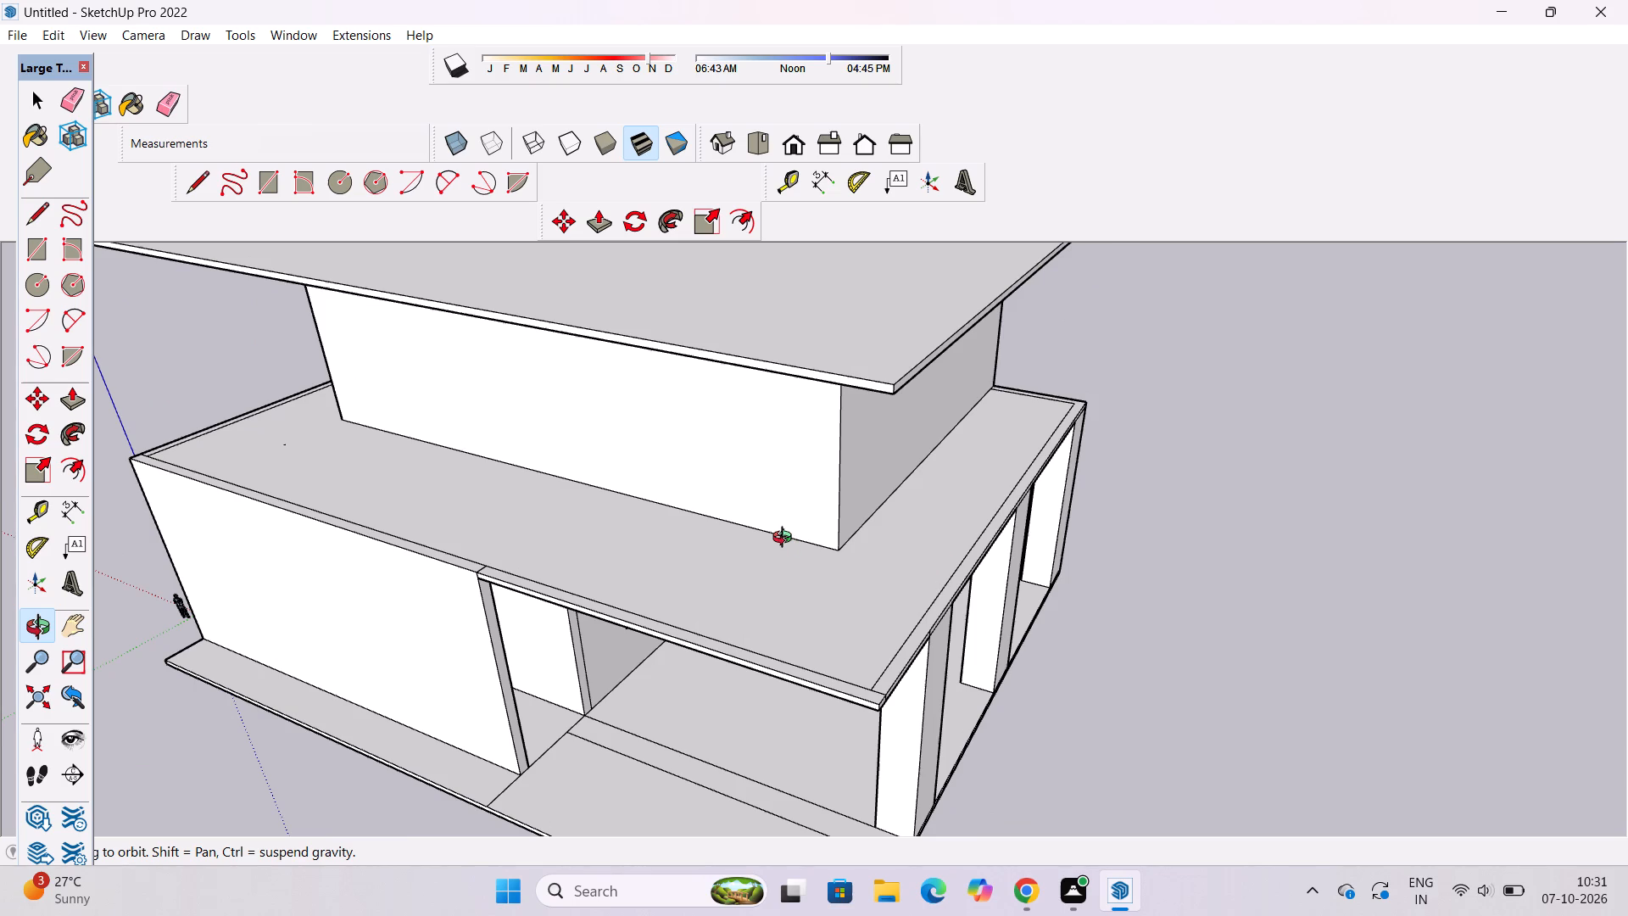
pyautogui.scroll(-2, 770, 521)
pyautogui.scroll(1, 770, 521)
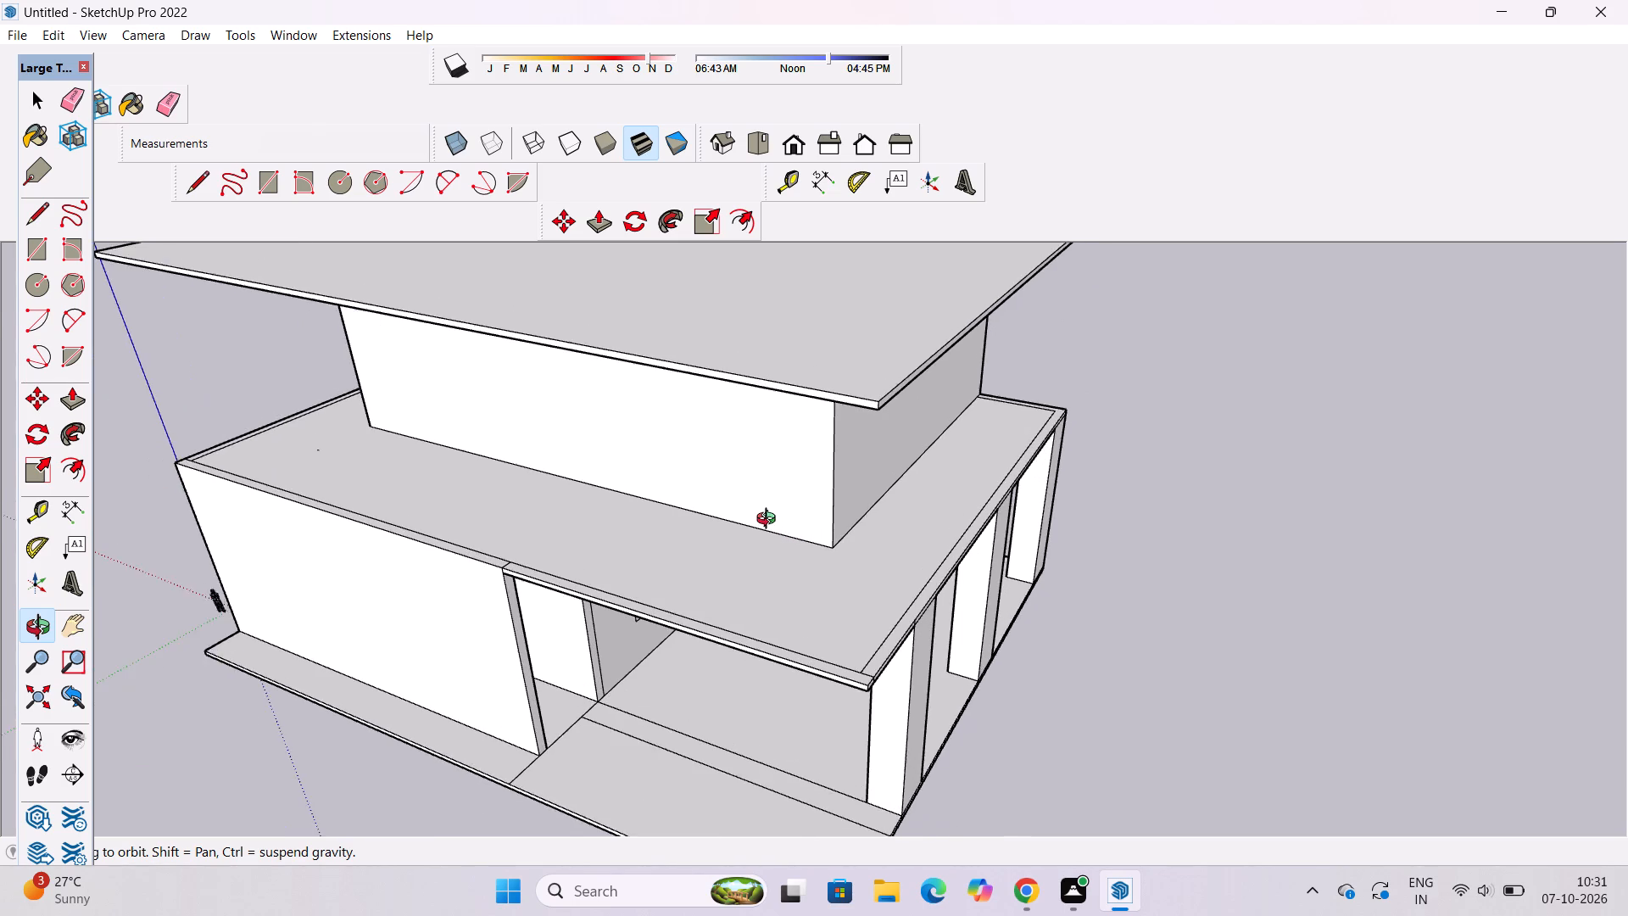
pyautogui.scroll(12, 770, 521)
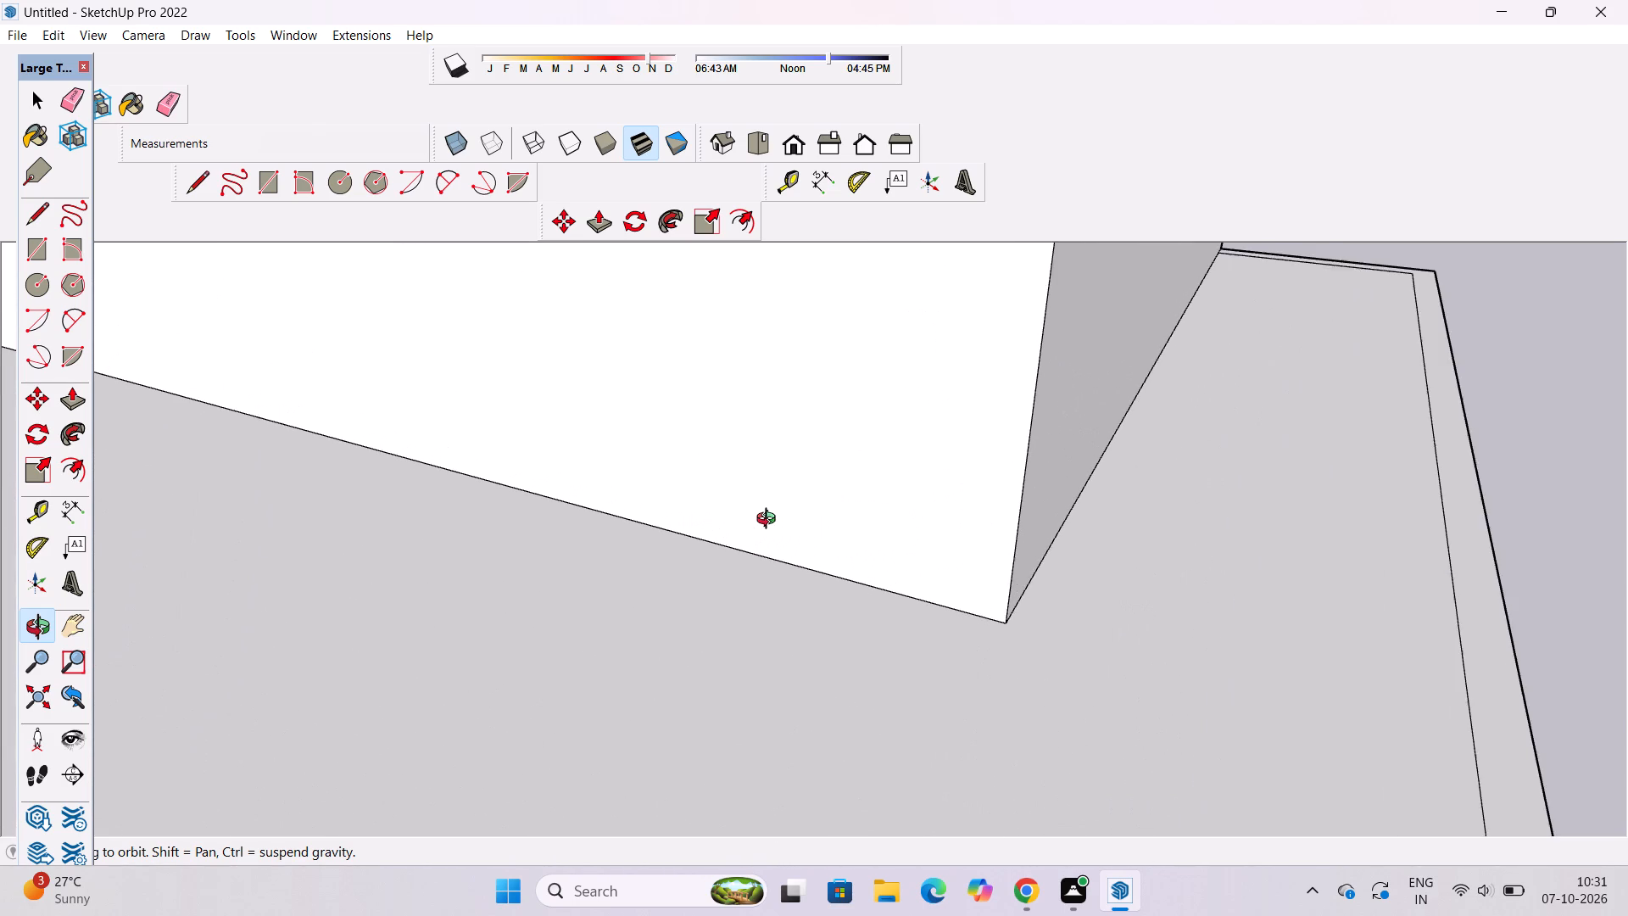
pyautogui.scroll(1, 770, 521)
pyautogui.scroll(-6, 770, 521)
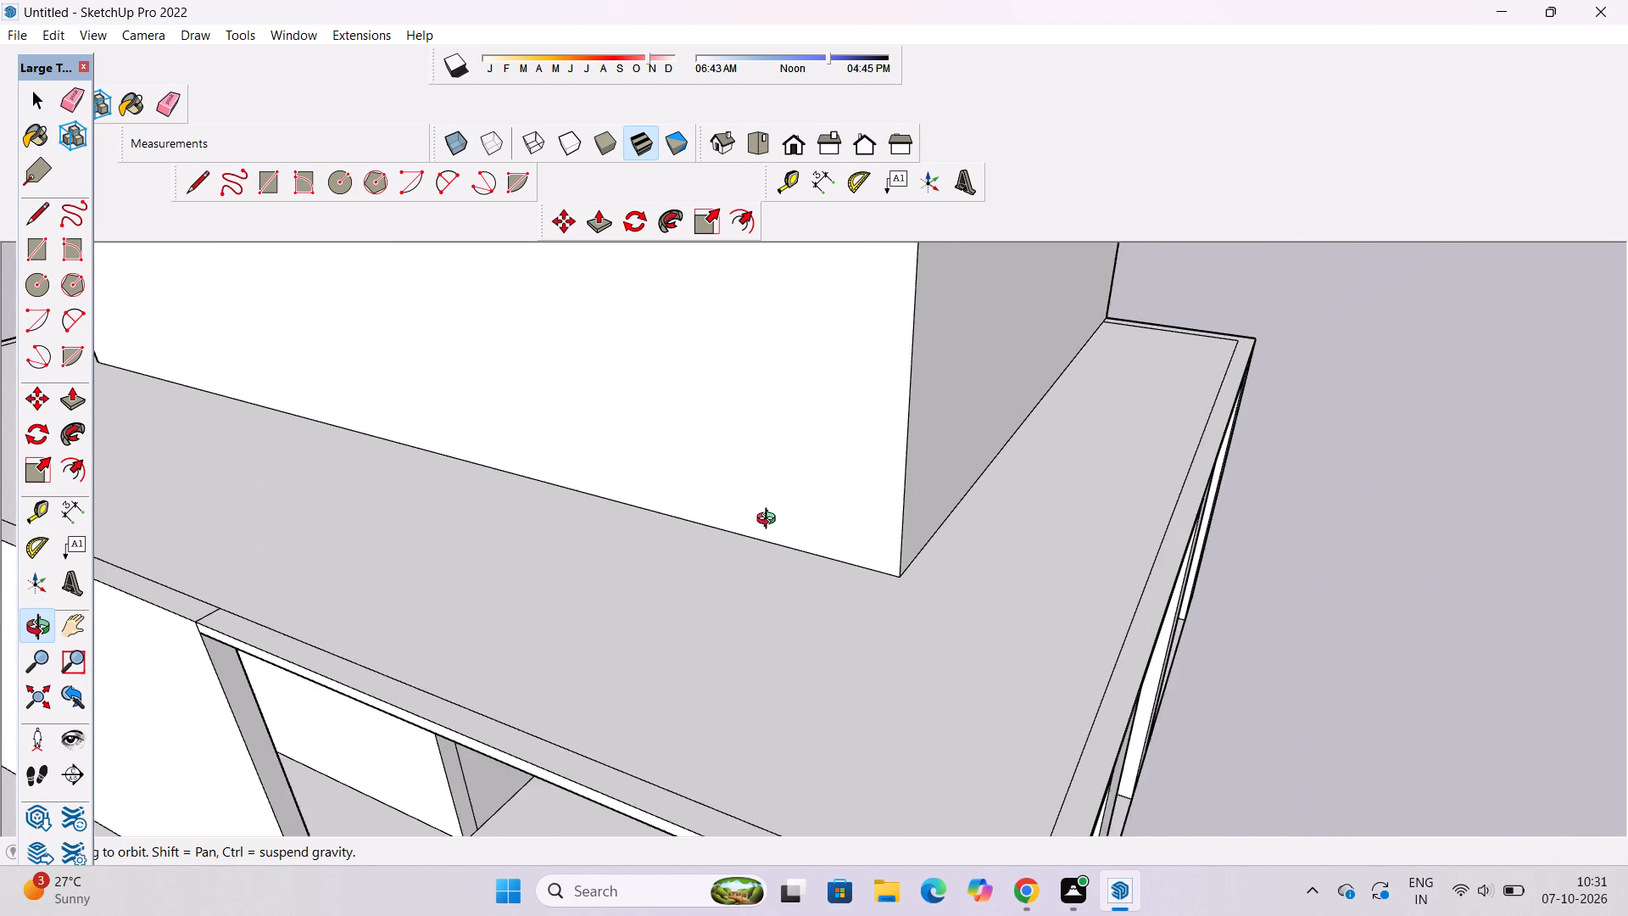
pyautogui.scroll(-16, 770, 521)
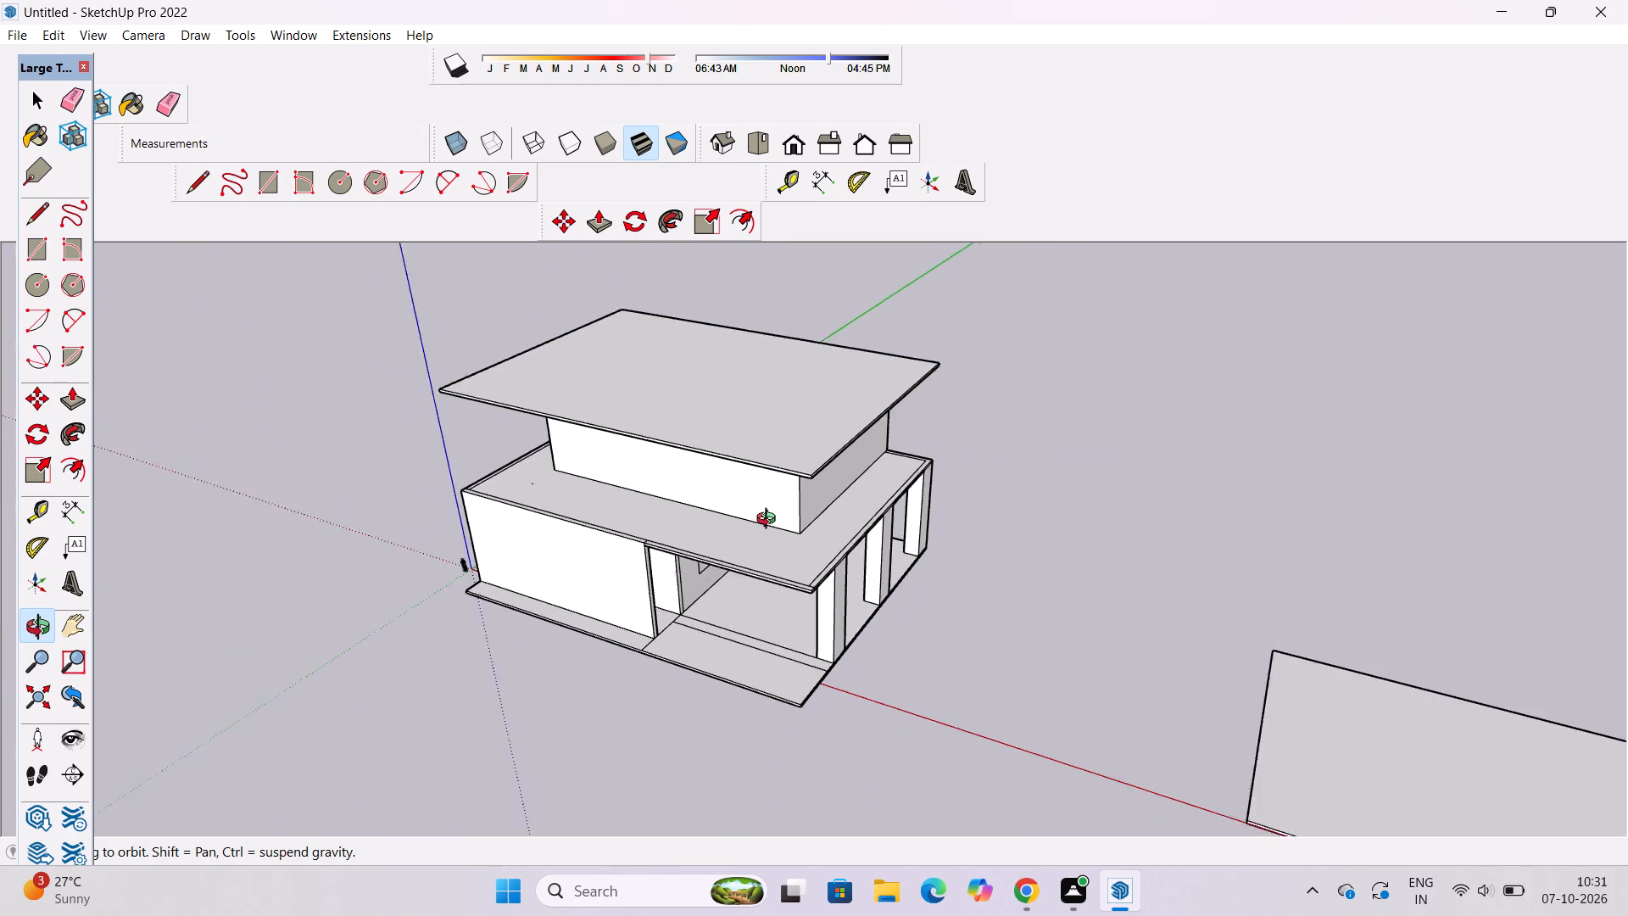
pyautogui.scroll(-14, 770, 521)
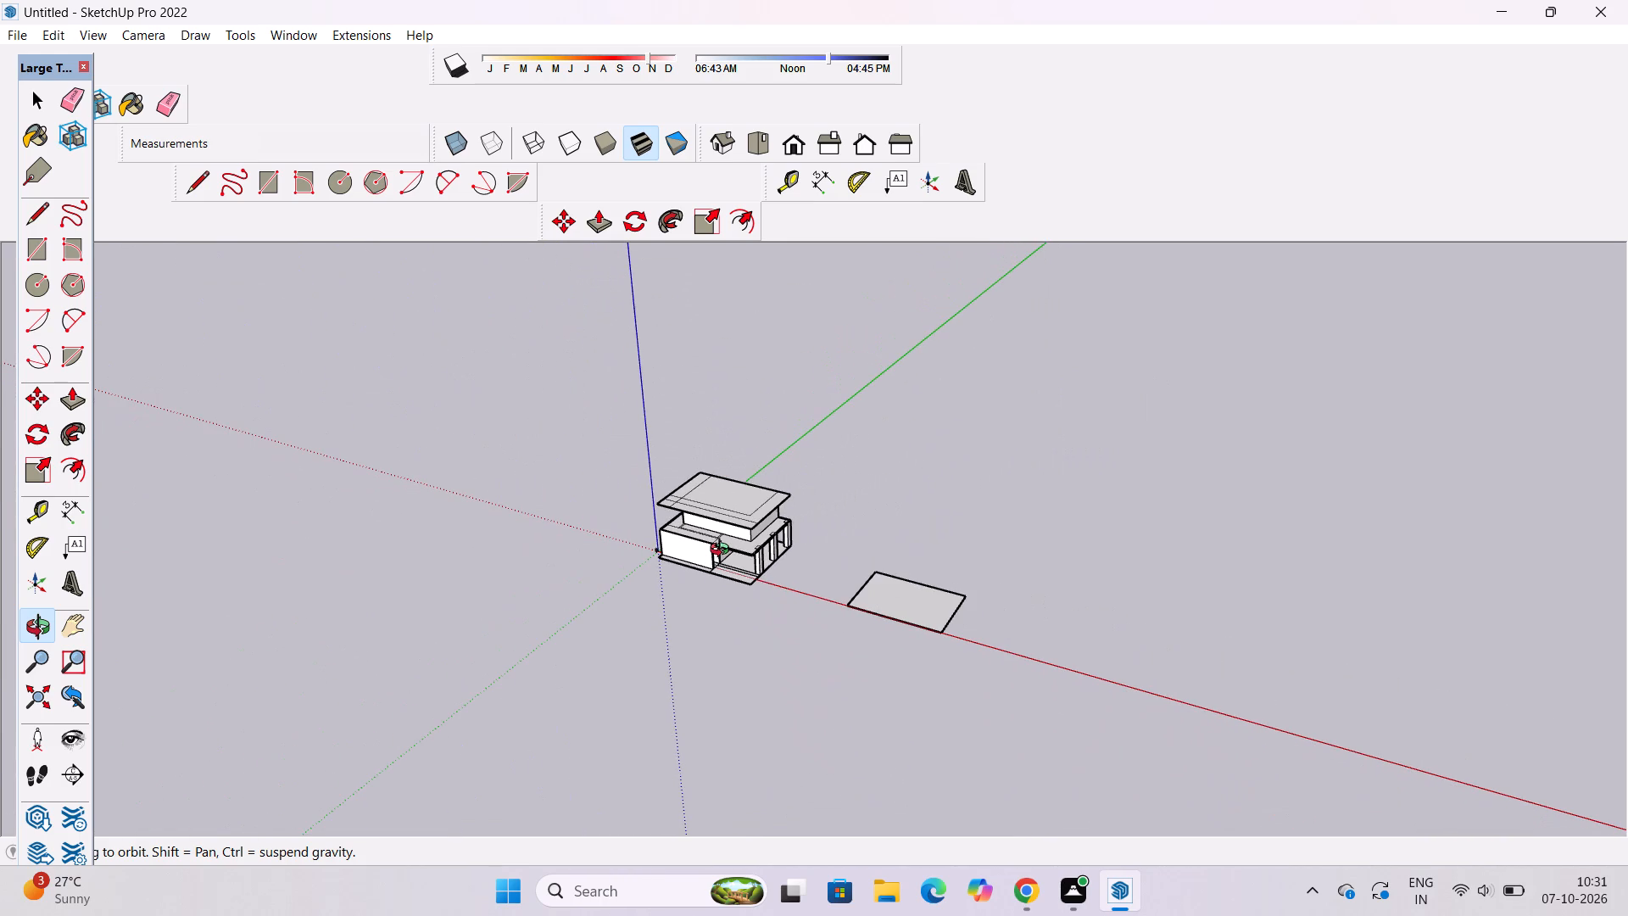
pyautogui.scroll(-10, 723, 551)
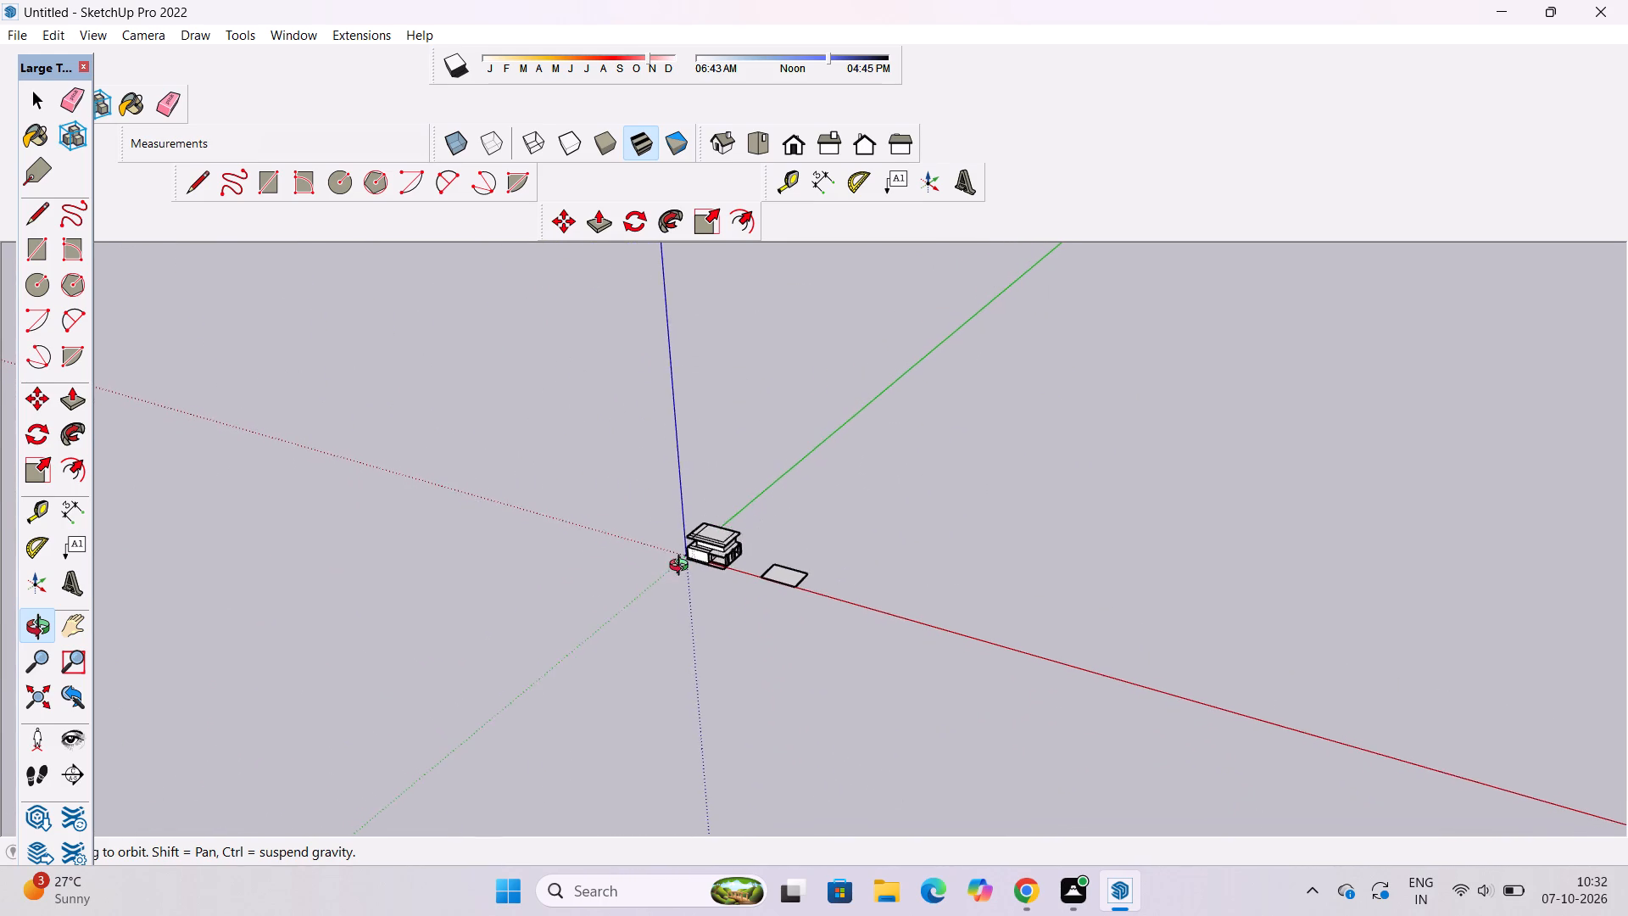
pyautogui.scroll(-3, 683, 567)
pyautogui.scroll(12, 833, 568)
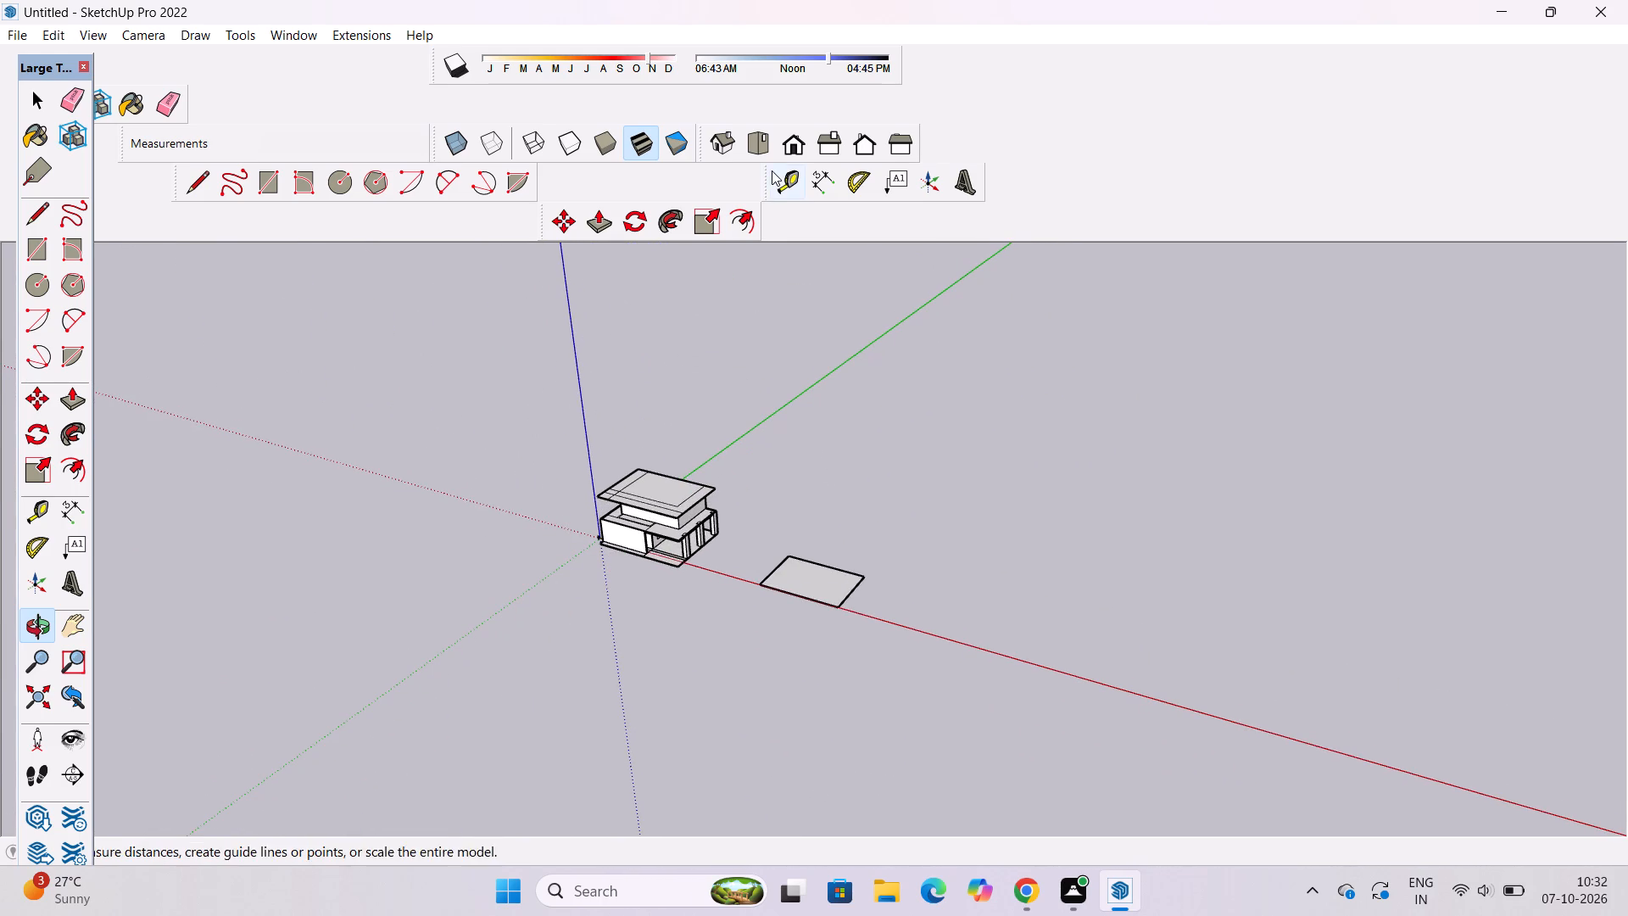
# Inspect the building from the standard front view and around it to the lower roof slab's corner above the solid side wall.
pyautogui.click(795, 138)
pyautogui.moveTo(744, 545); pyautogui.dragTo(762, 832)
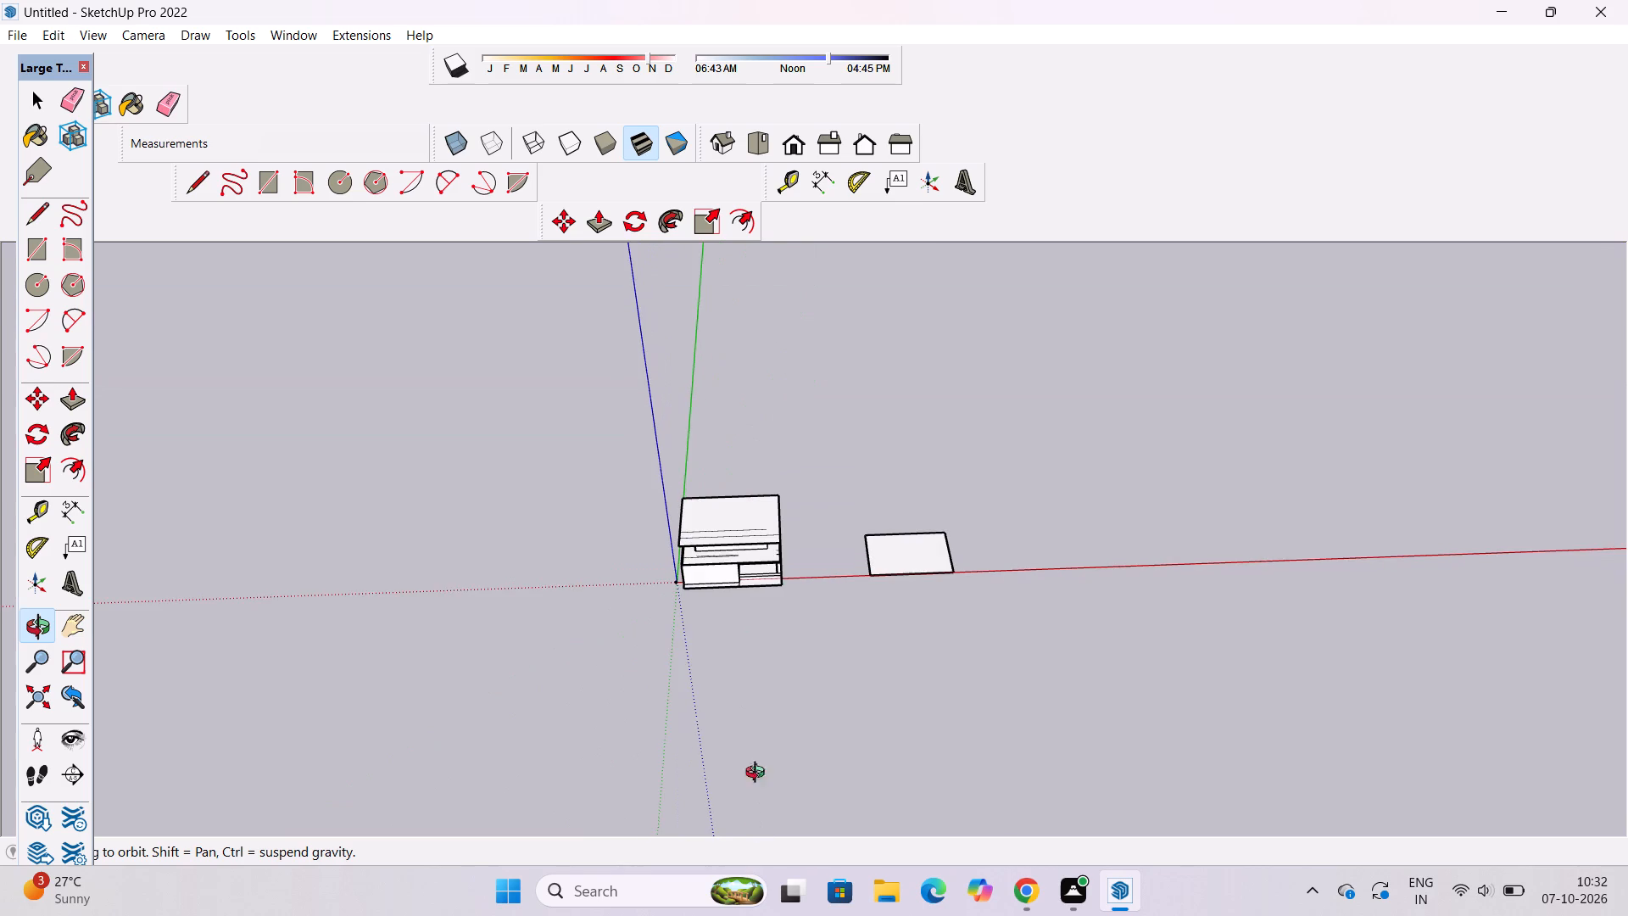
pyautogui.scroll(5, 714, 550)
pyautogui.keyDown('shift'); pyautogui.moveTo(714, 555); pyautogui.dragTo(714, 648); pyautogui.keyUp('shift')
pyautogui.moveTo(765, 705); pyautogui.dragTo(721, 570)
pyautogui.scroll(5, 761, 642)
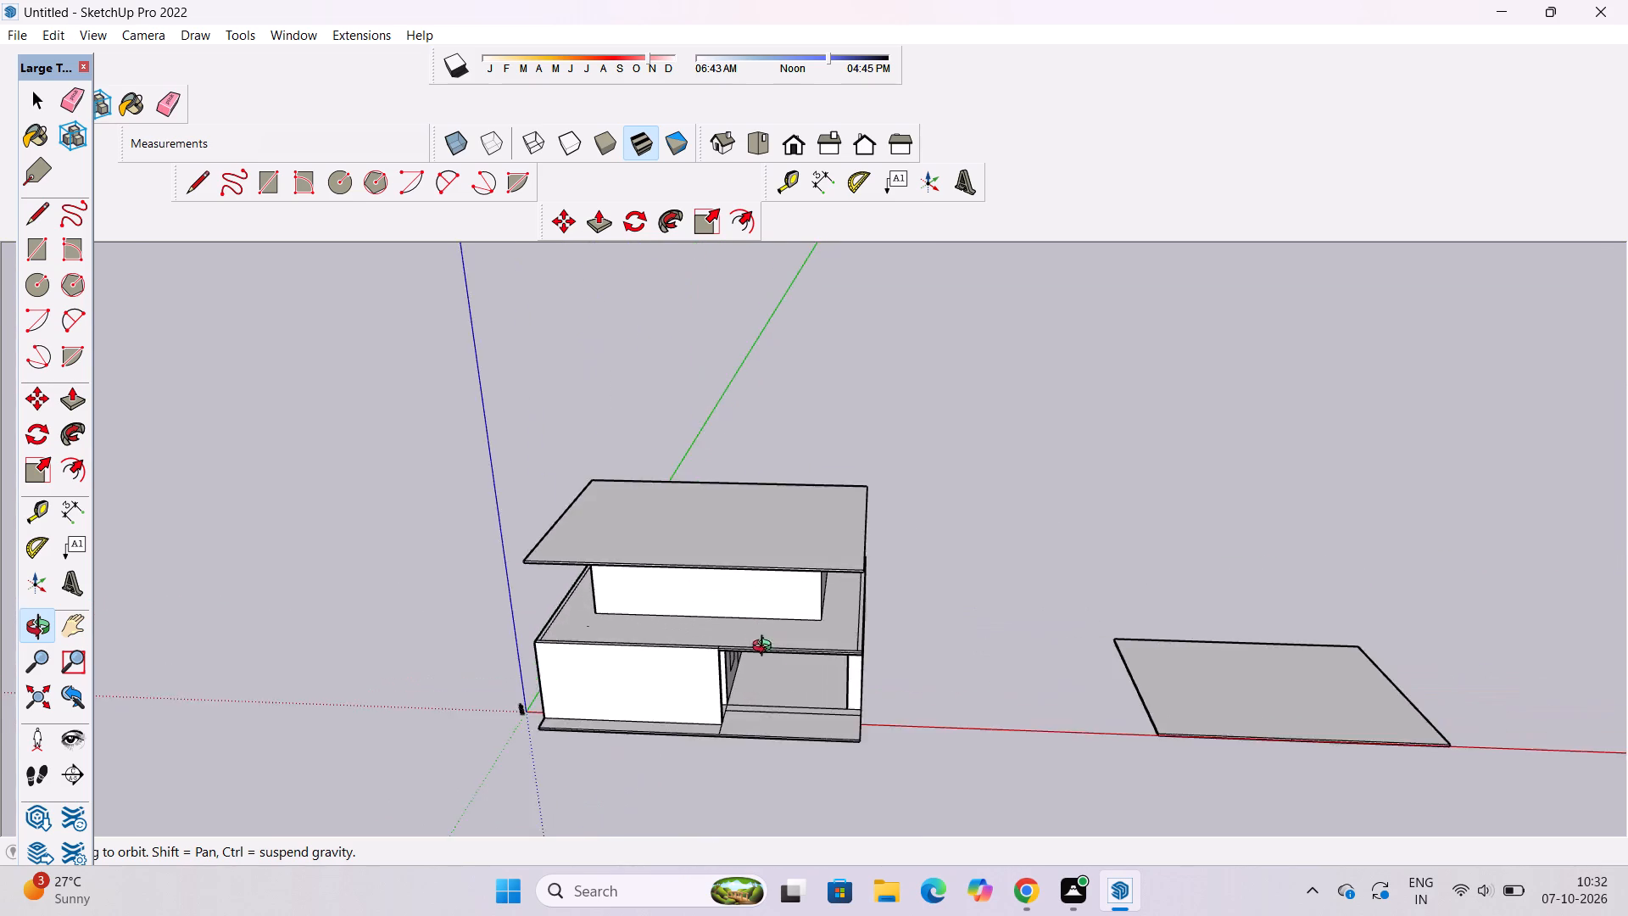
pyautogui.scroll(4, 766, 648)
pyautogui.moveTo(773, 664); pyautogui.dragTo(754, 492)
pyautogui.scroll(-3, 754, 492)
pyautogui.moveTo(754, 523); pyautogui.dragTo(757, 572)
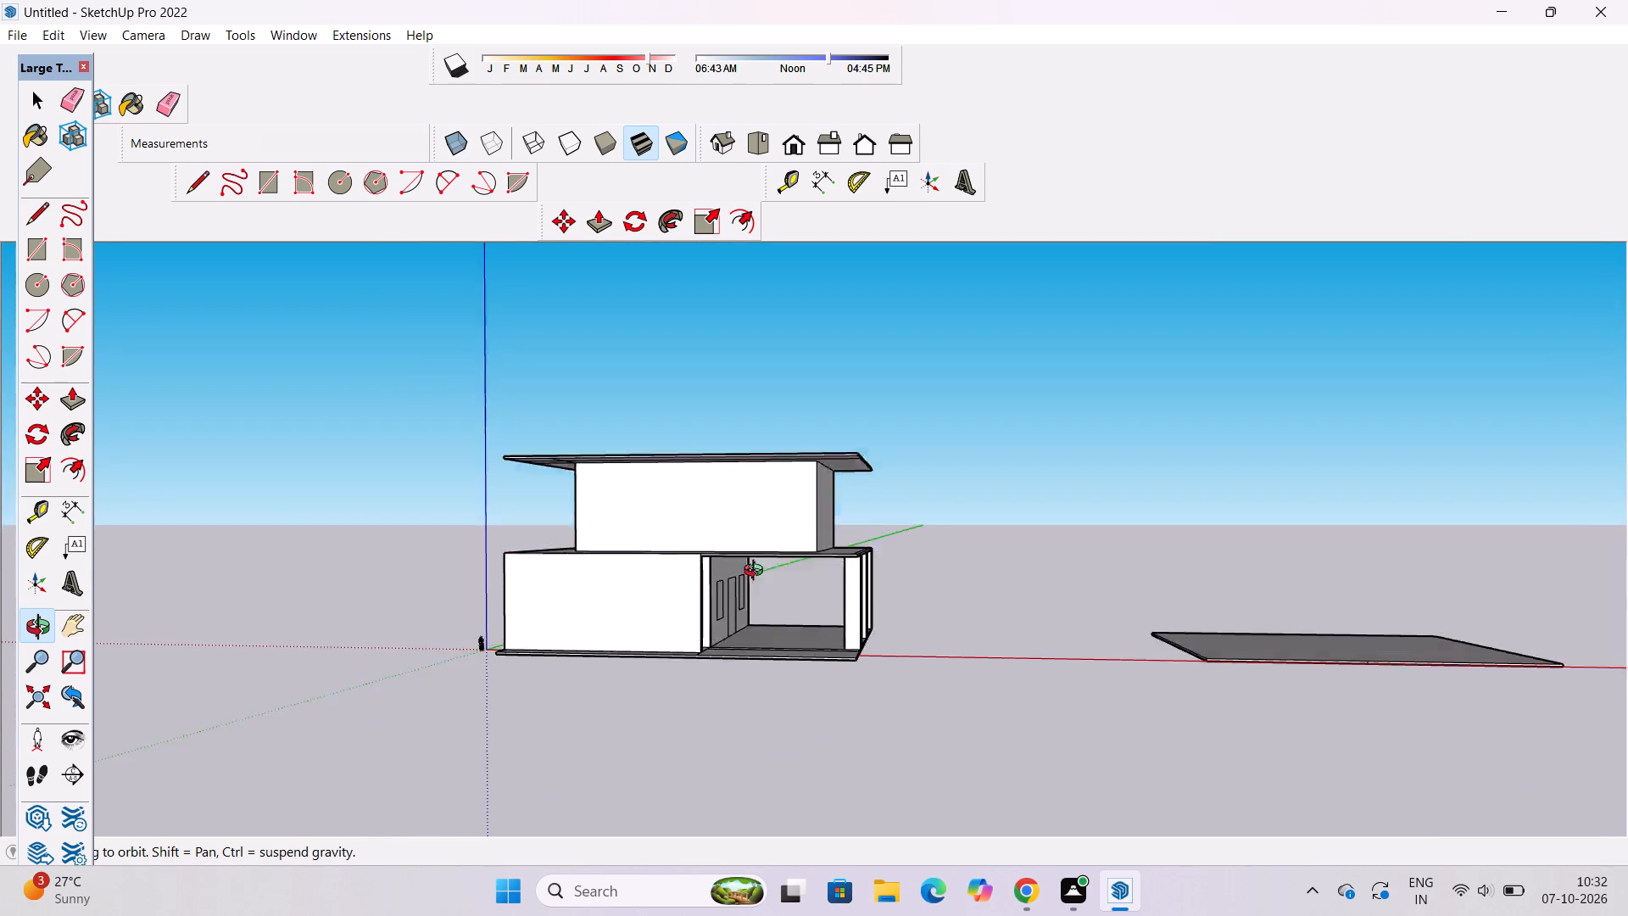
pyautogui.moveTo(757, 572); pyautogui.dragTo(776, 684)
pyautogui.press('k')
pyautogui.press('k')
pyautogui.scroll(2, 763, 620)
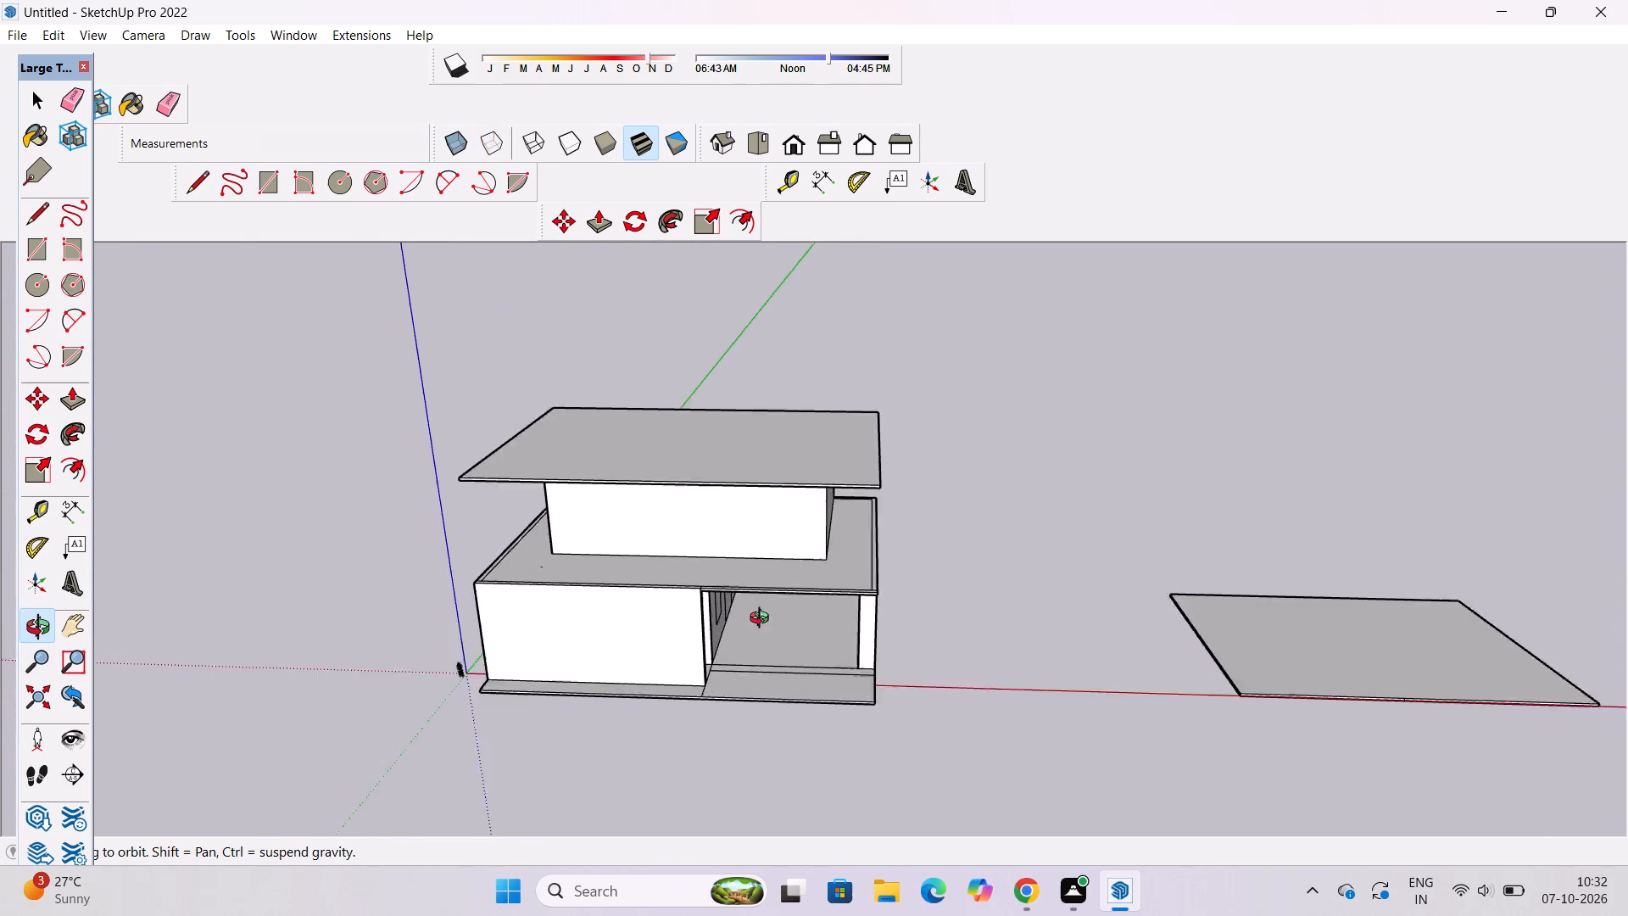
pyautogui.scroll(2, 763, 620)
pyautogui.keyDown('shift'); pyautogui.moveTo(761, 620); pyautogui.dragTo(717, 674); pyautogui.keyUp('shift')
pyautogui.click(581, 701)
pyautogui.keyDown('shift'); pyautogui.moveTo(581, 703); pyautogui.dragTo(609, 677); pyautogui.keyUp('shift')
pyautogui.moveTo(615, 678); pyautogui.dragTo(630, 759)
pyautogui.scroll(3, 436, 737)
pyautogui.keyDown('shift'); pyautogui.moveTo(374, 734); pyautogui.dragTo(481, 721); pyautogui.keyUp('shift')
pyautogui.moveTo(487, 734); pyautogui.dragTo(577, 734)
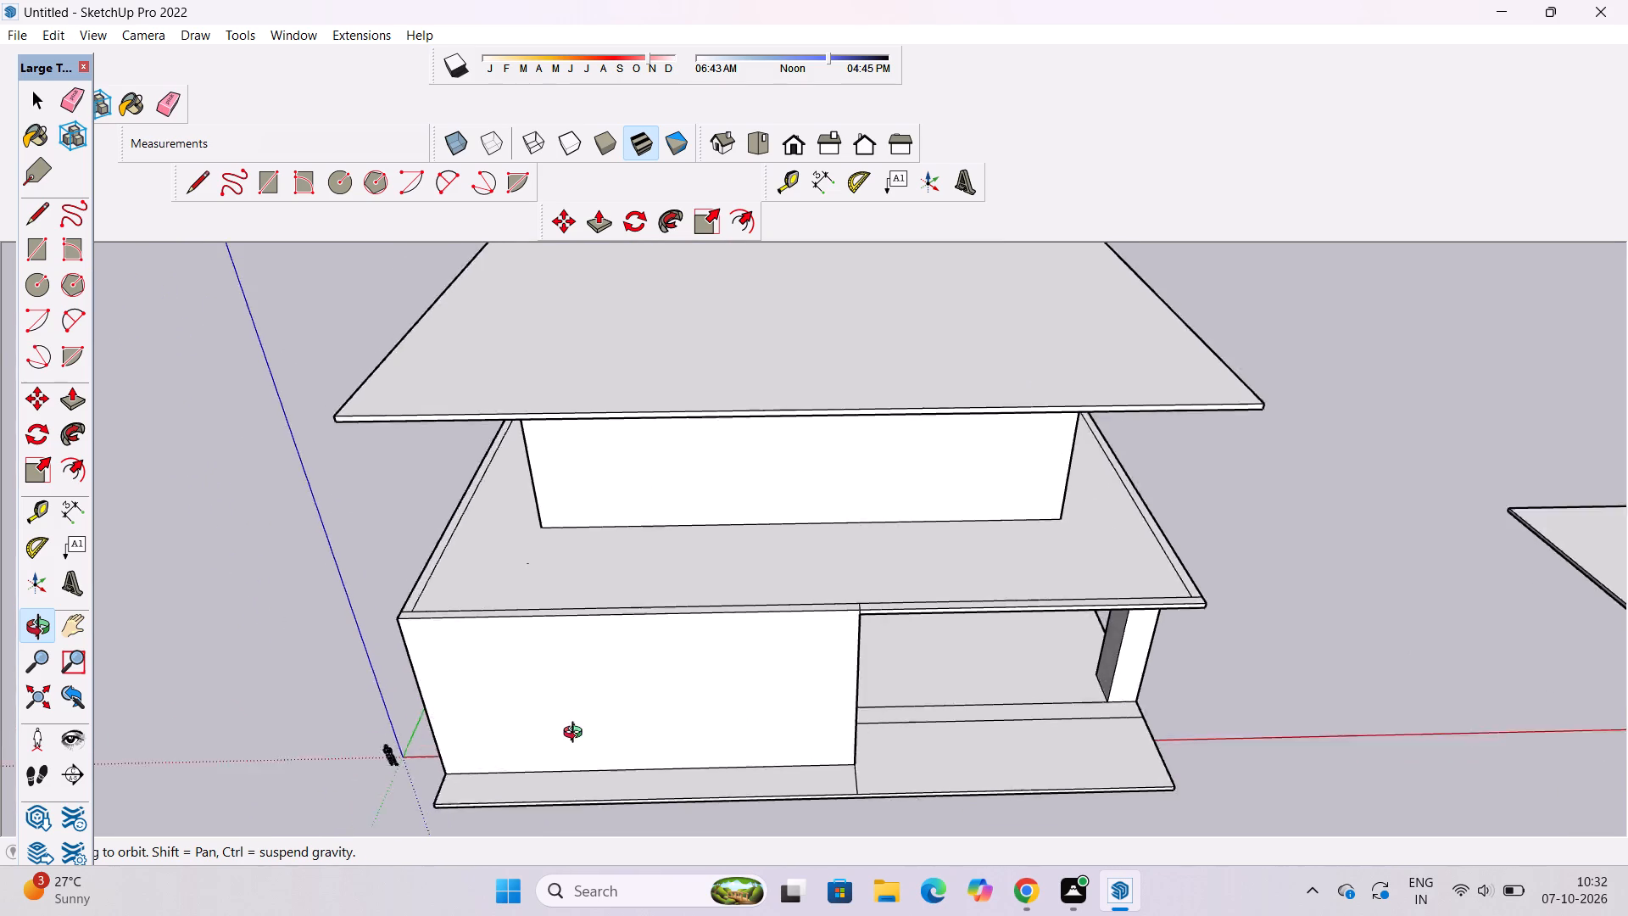
pyautogui.moveTo(577, 734); pyautogui.dragTo(815, 705)
pyautogui.keyDown('shift'); pyautogui.moveTo(739, 740); pyautogui.dragTo(748, 636); pyautogui.keyUp('shift')
pyautogui.moveTo(670, 661); pyautogui.dragTo(814, 668)
pyautogui.keyDown('shift'); pyautogui.moveTo(813, 684); pyautogui.dragTo(752, 673); pyautogui.keyUp('shift')
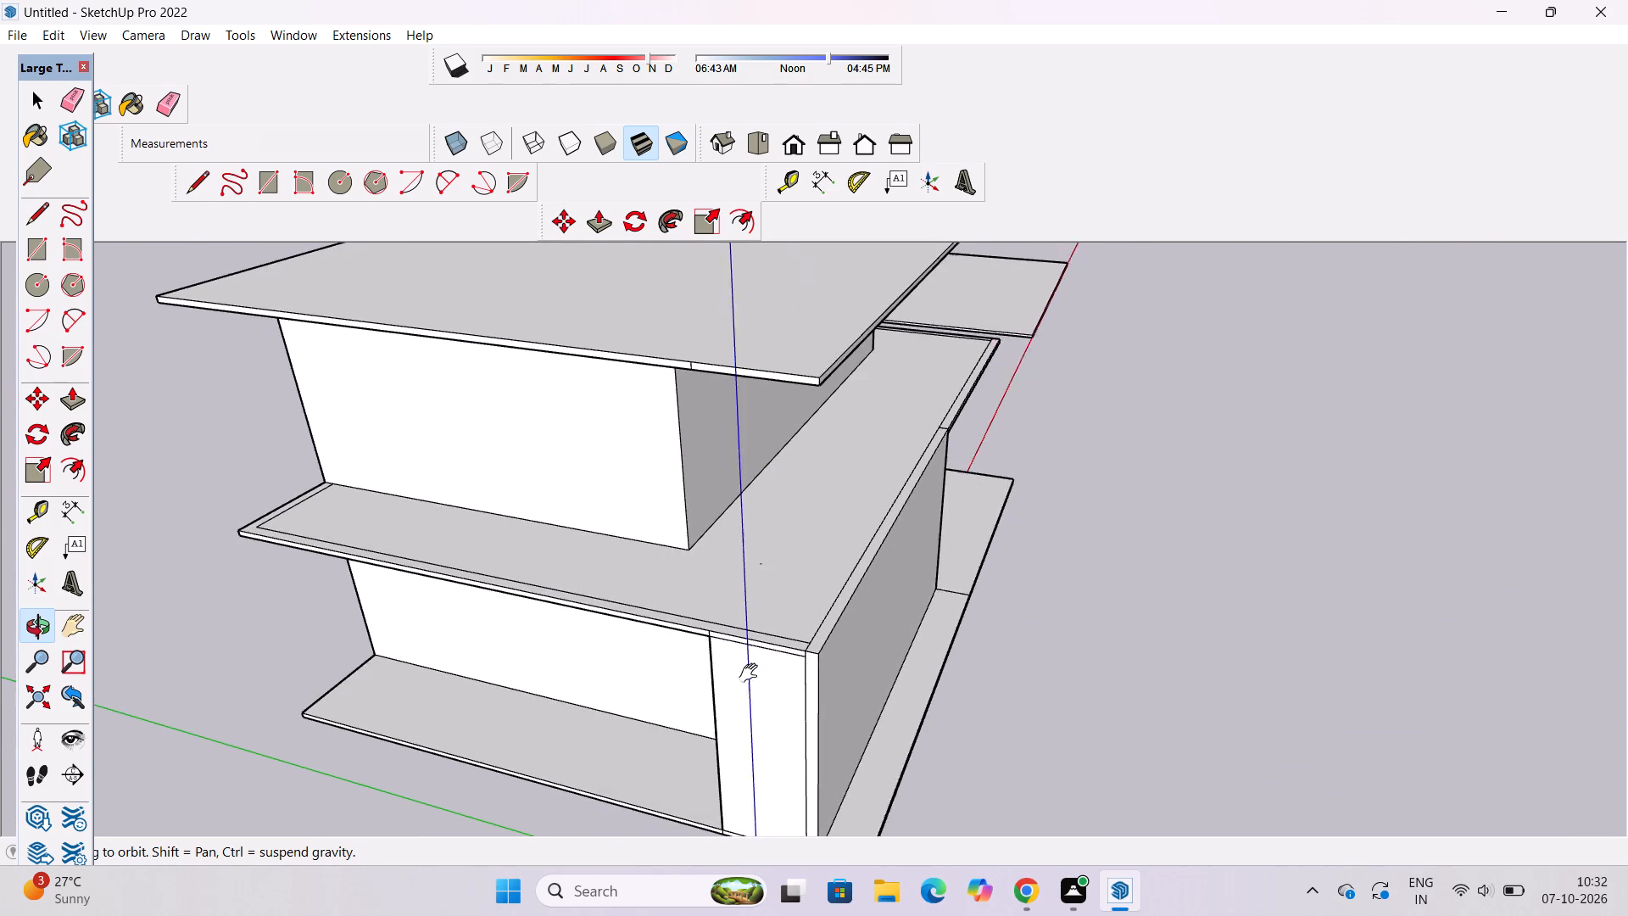
pyautogui.keyDown('shift'); pyautogui.moveTo(752, 673); pyautogui.dragTo(744, 669); pyautogui.keyUp('shift')
pyautogui.scroll(5, 742, 667)
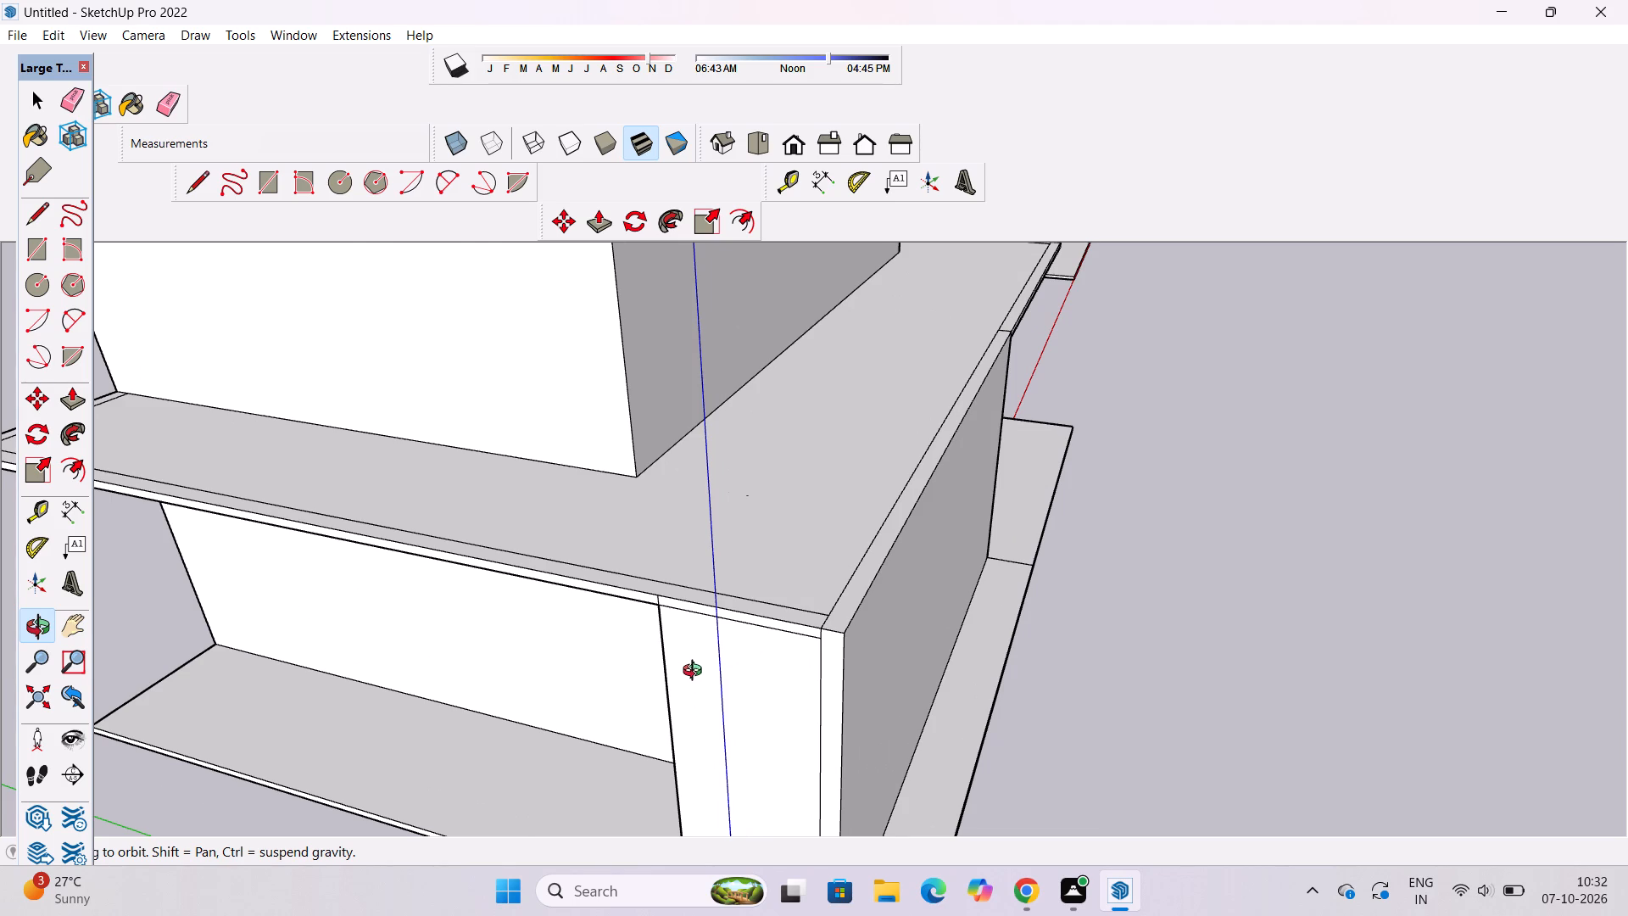
pyautogui.scroll(-5, 694, 675)
pyautogui.keyDown('shift'); pyautogui.moveTo(693, 659); pyautogui.dragTo(694, 668); pyautogui.keyUp('shift')
pyautogui.moveTo(703, 690); pyautogui.dragTo(722, 715)
pyautogui.scroll(3, 713, 713)
pyautogui.keyDown('shift'); pyautogui.moveTo(713, 713); pyautogui.dragTo(667, 695); pyautogui.keyUp('shift')
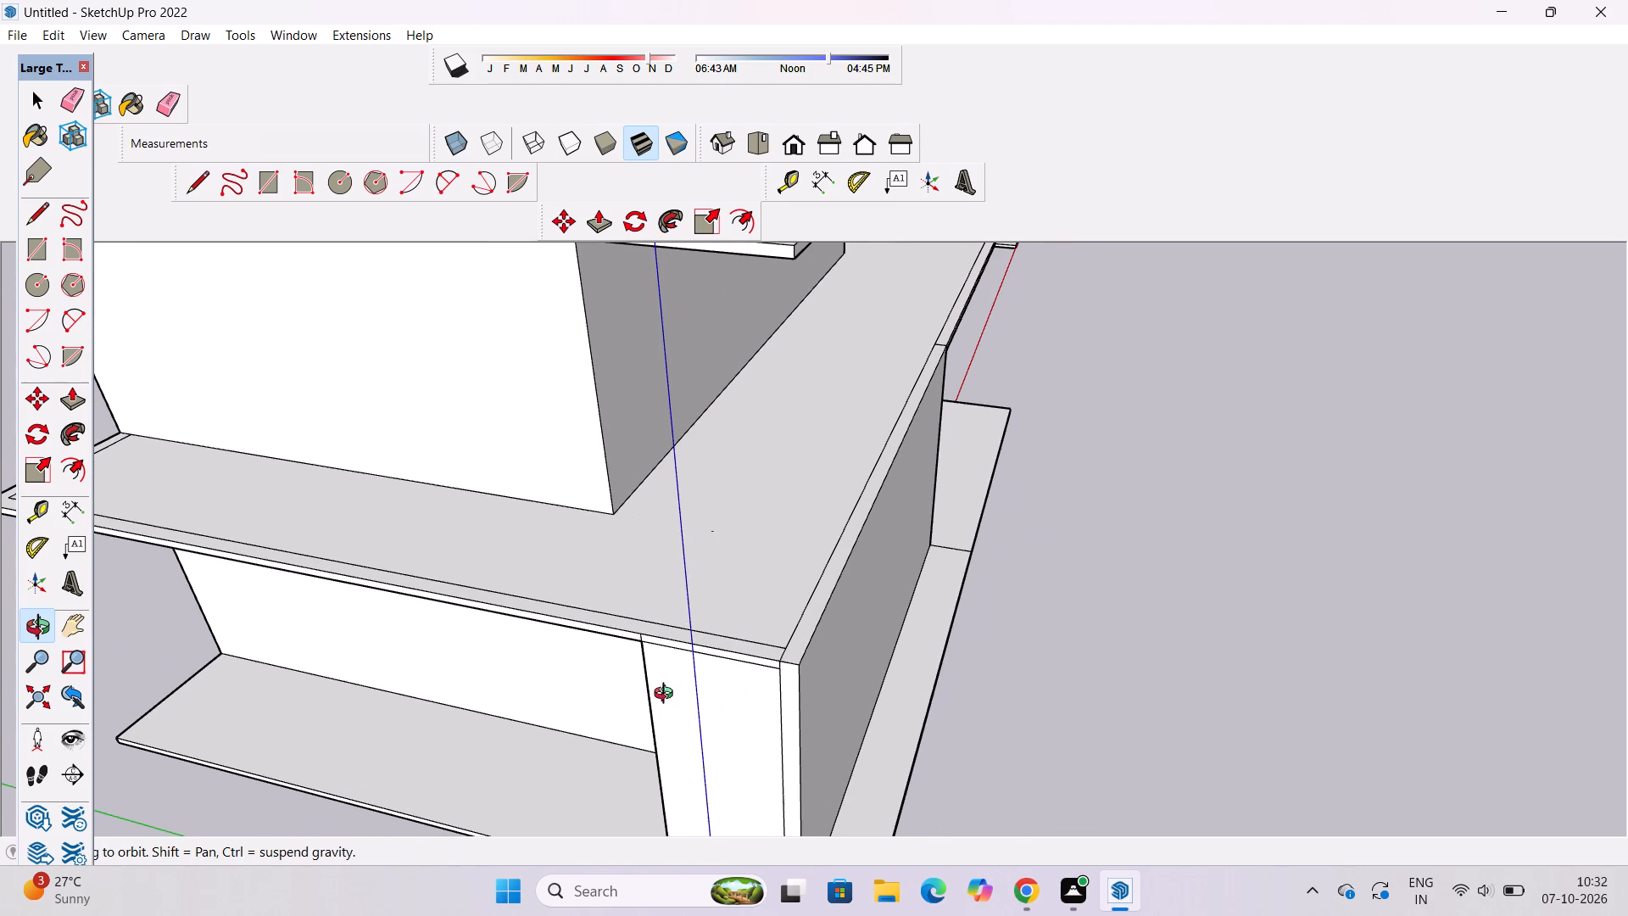
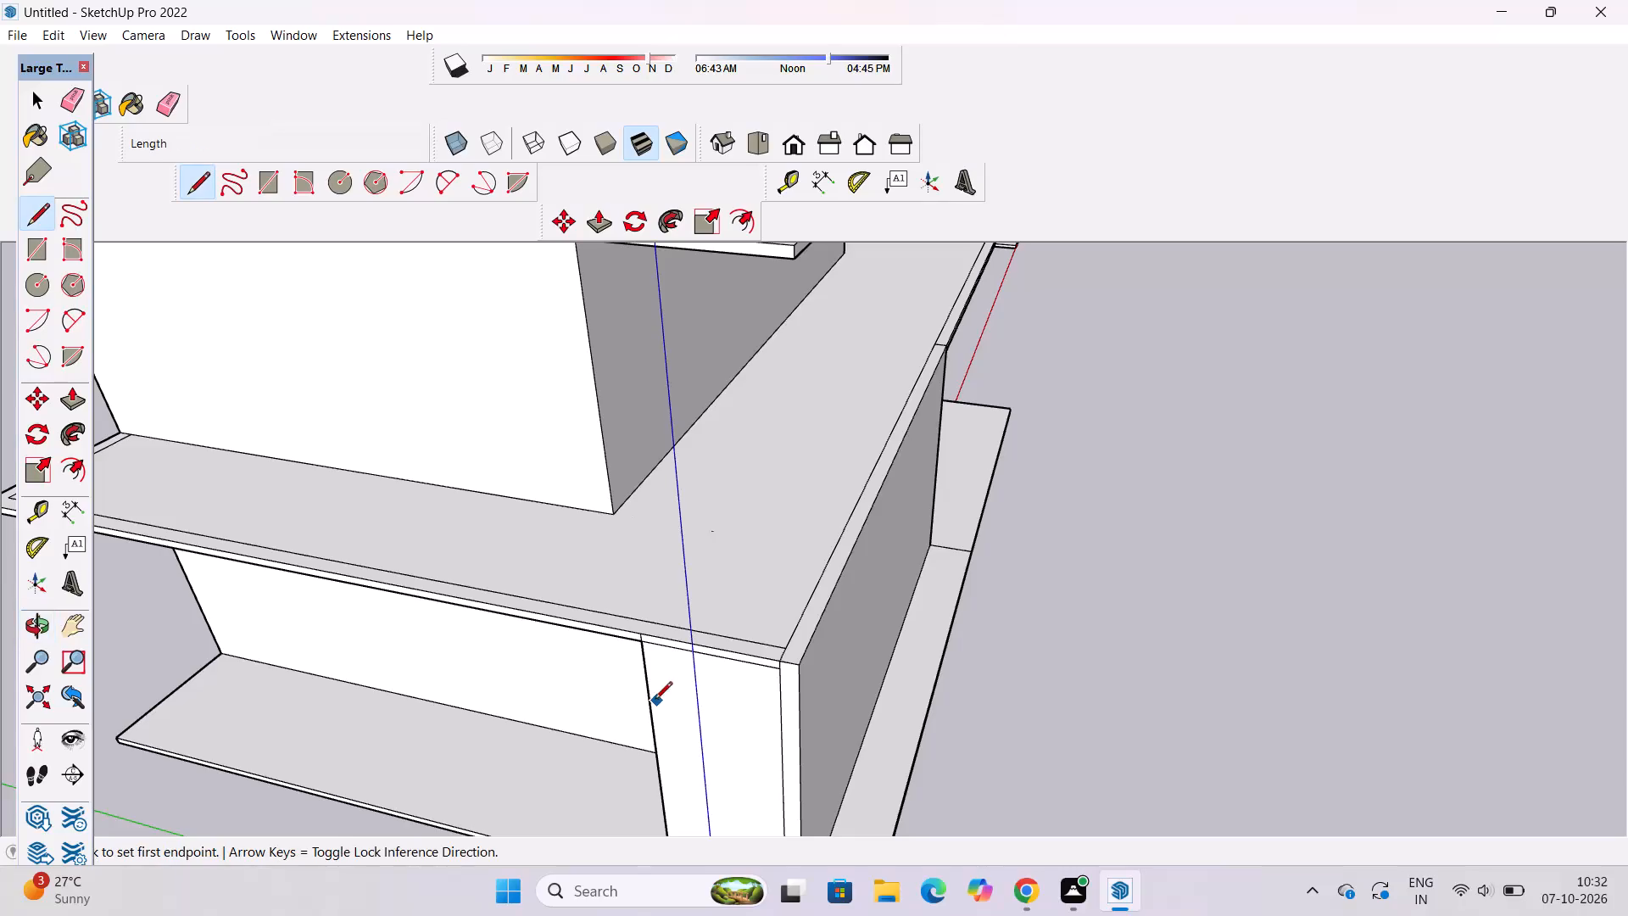
# Draw a short line across the lower roof slab's border at the inner end of the solid wall's corner return.
pyautogui.scroll(9, 641, 631)
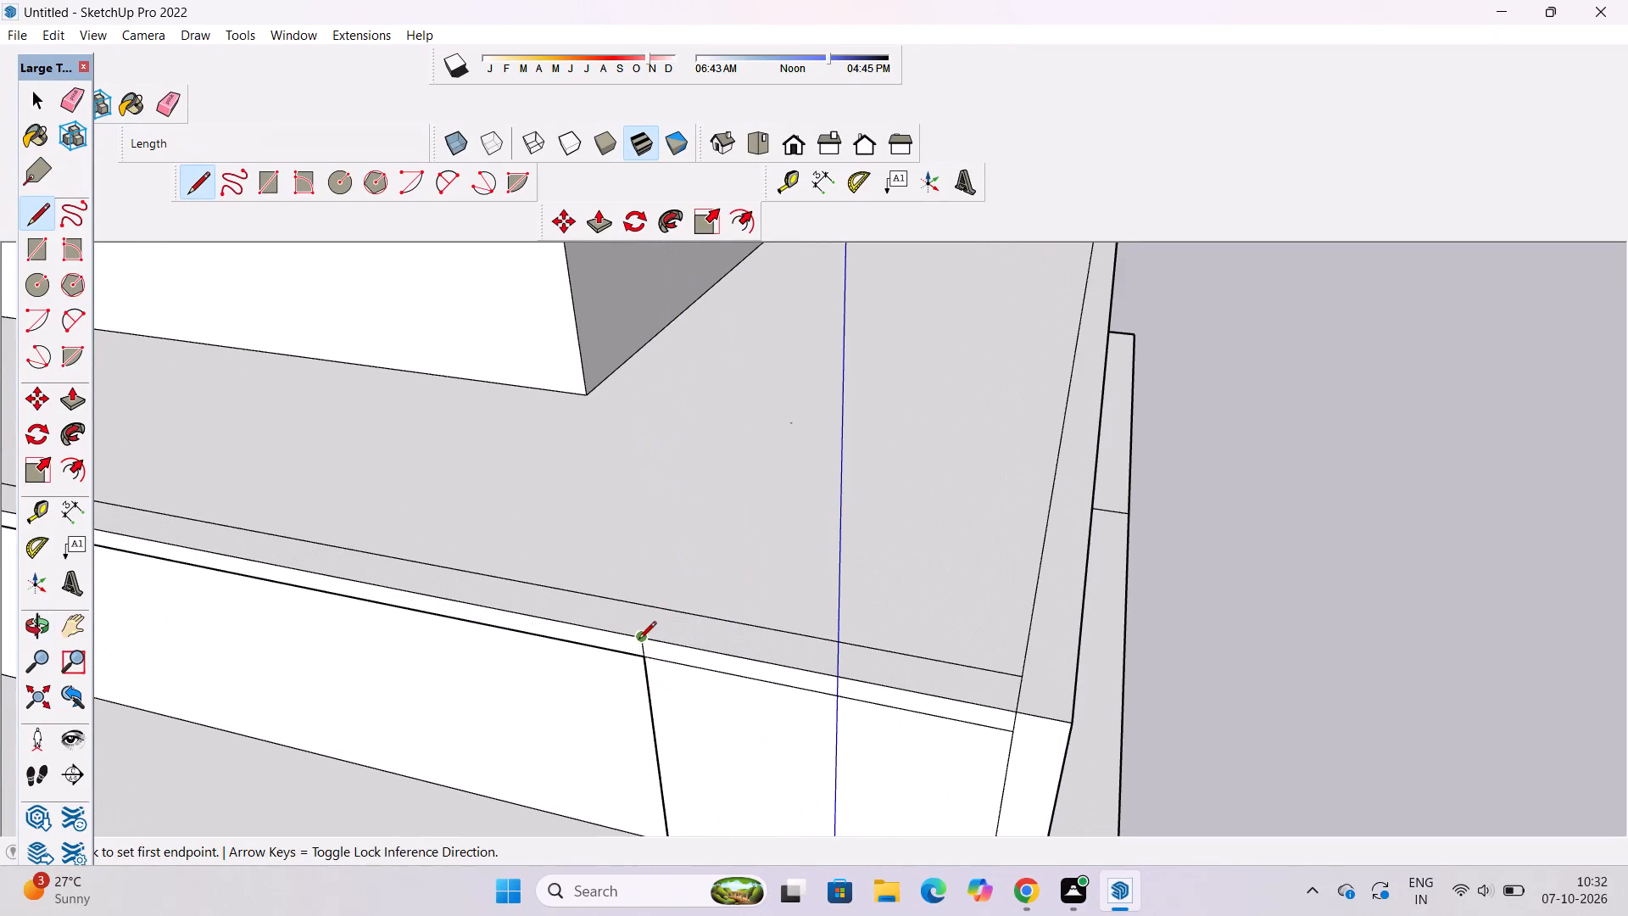
pyautogui.click(644, 635)
pyautogui.click(659, 609)
pyautogui.press('space')
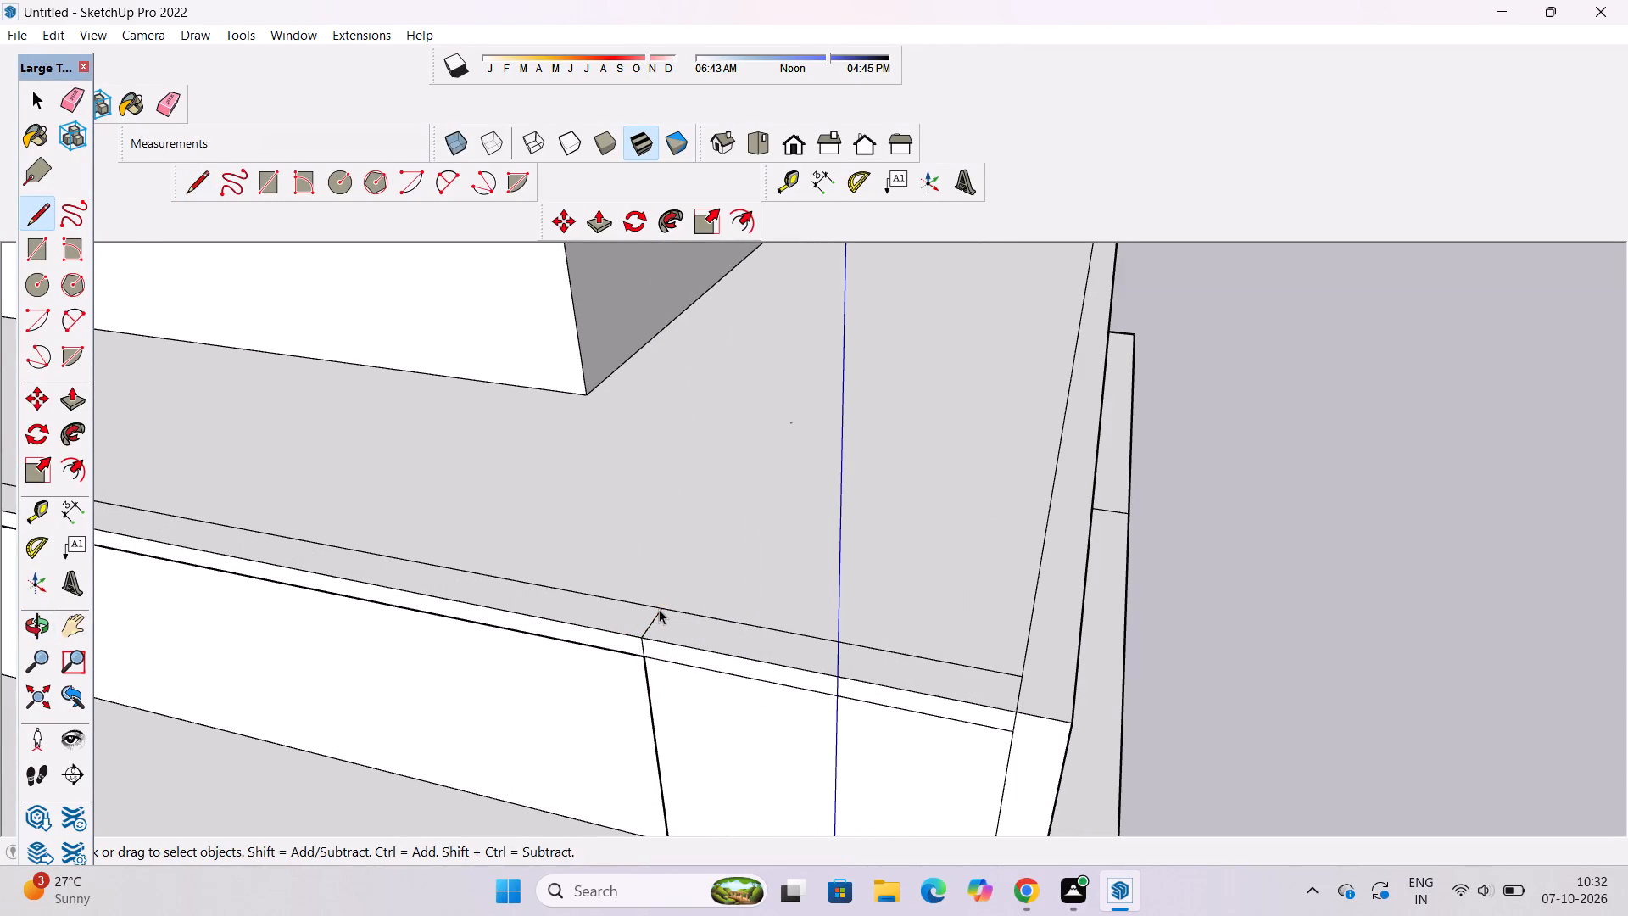
# Erase the short corner line on the lower roof slab's border above the solid side wall.
pyautogui.write('o')
pyautogui.scroll(-1, 655, 615)
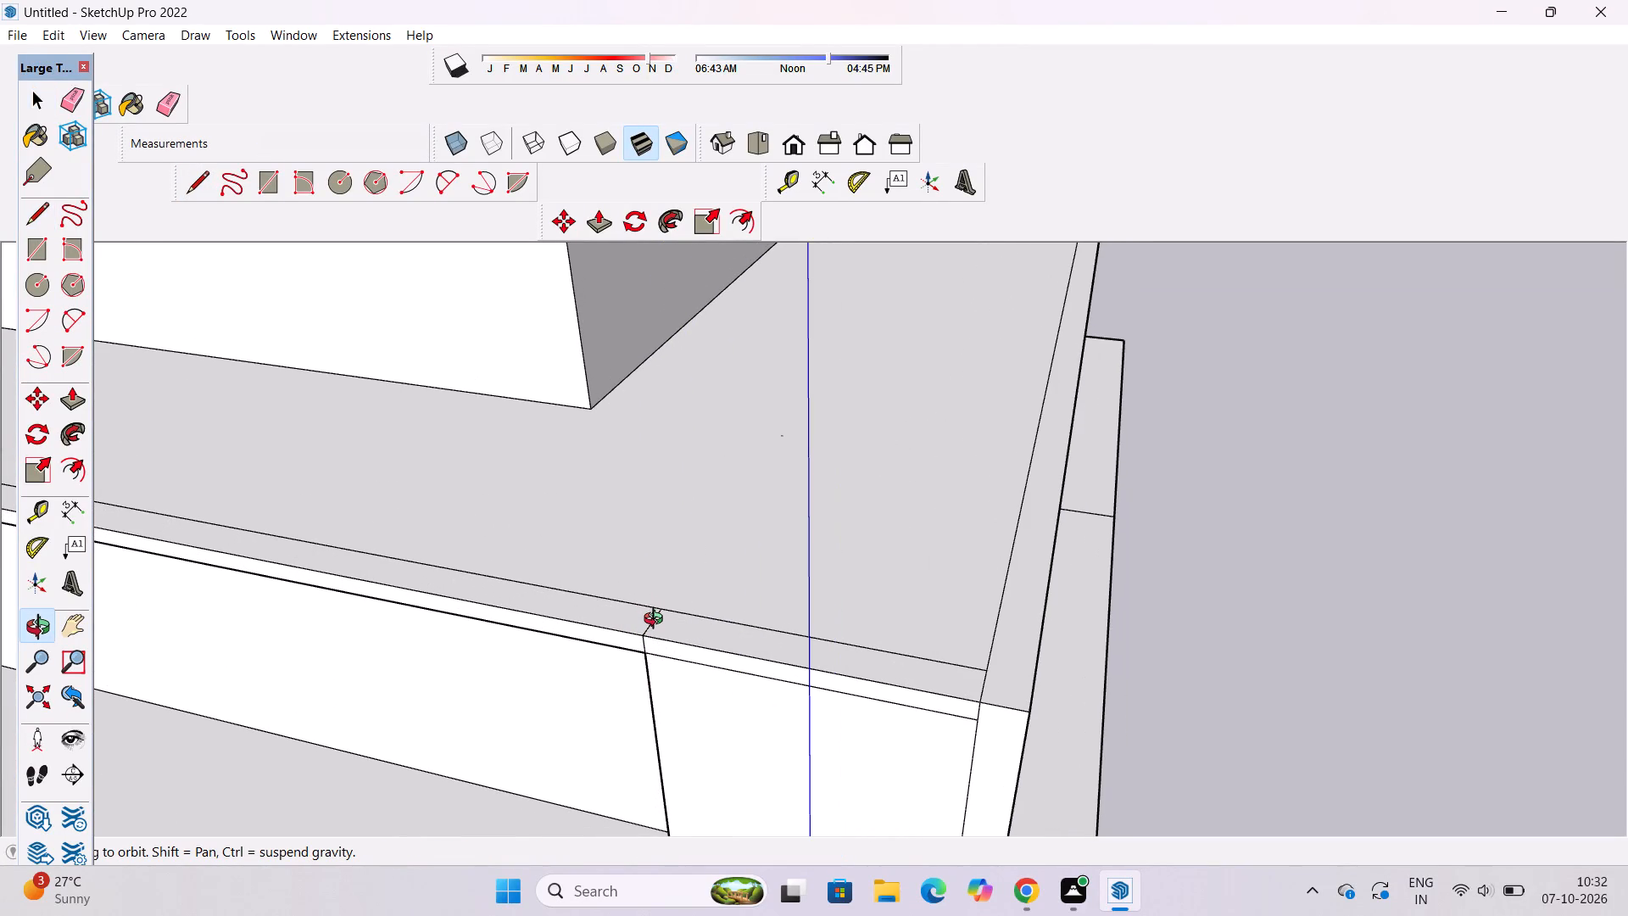
pyautogui.scroll(-2, 657, 622)
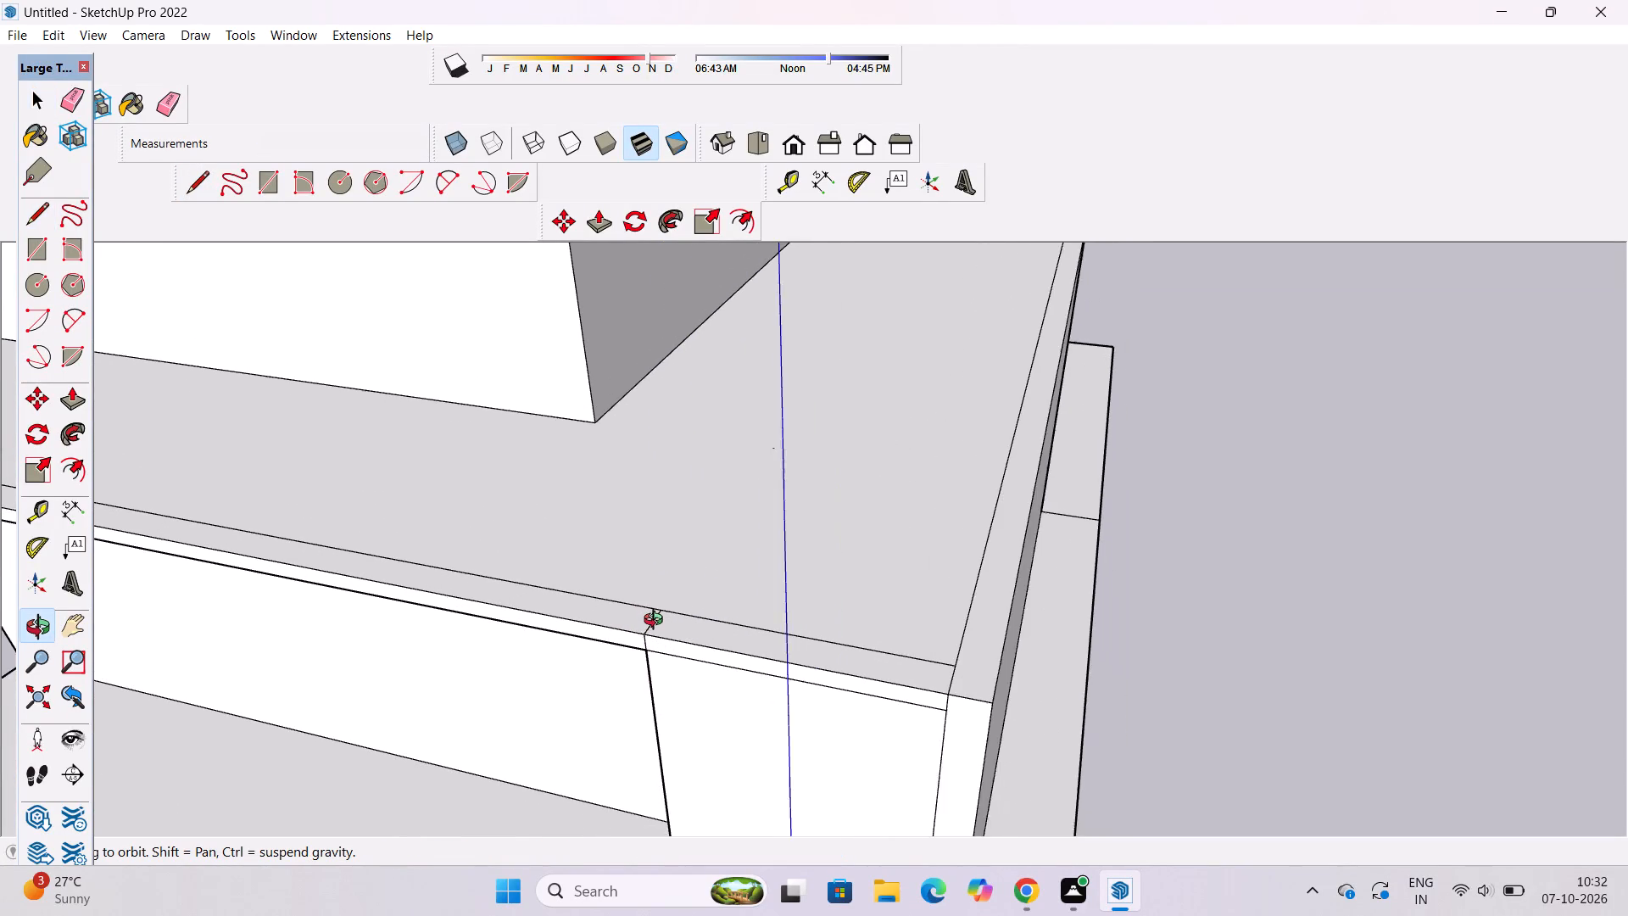
pyautogui.scroll(-2, 657, 622)
pyautogui.scroll(5, 657, 622)
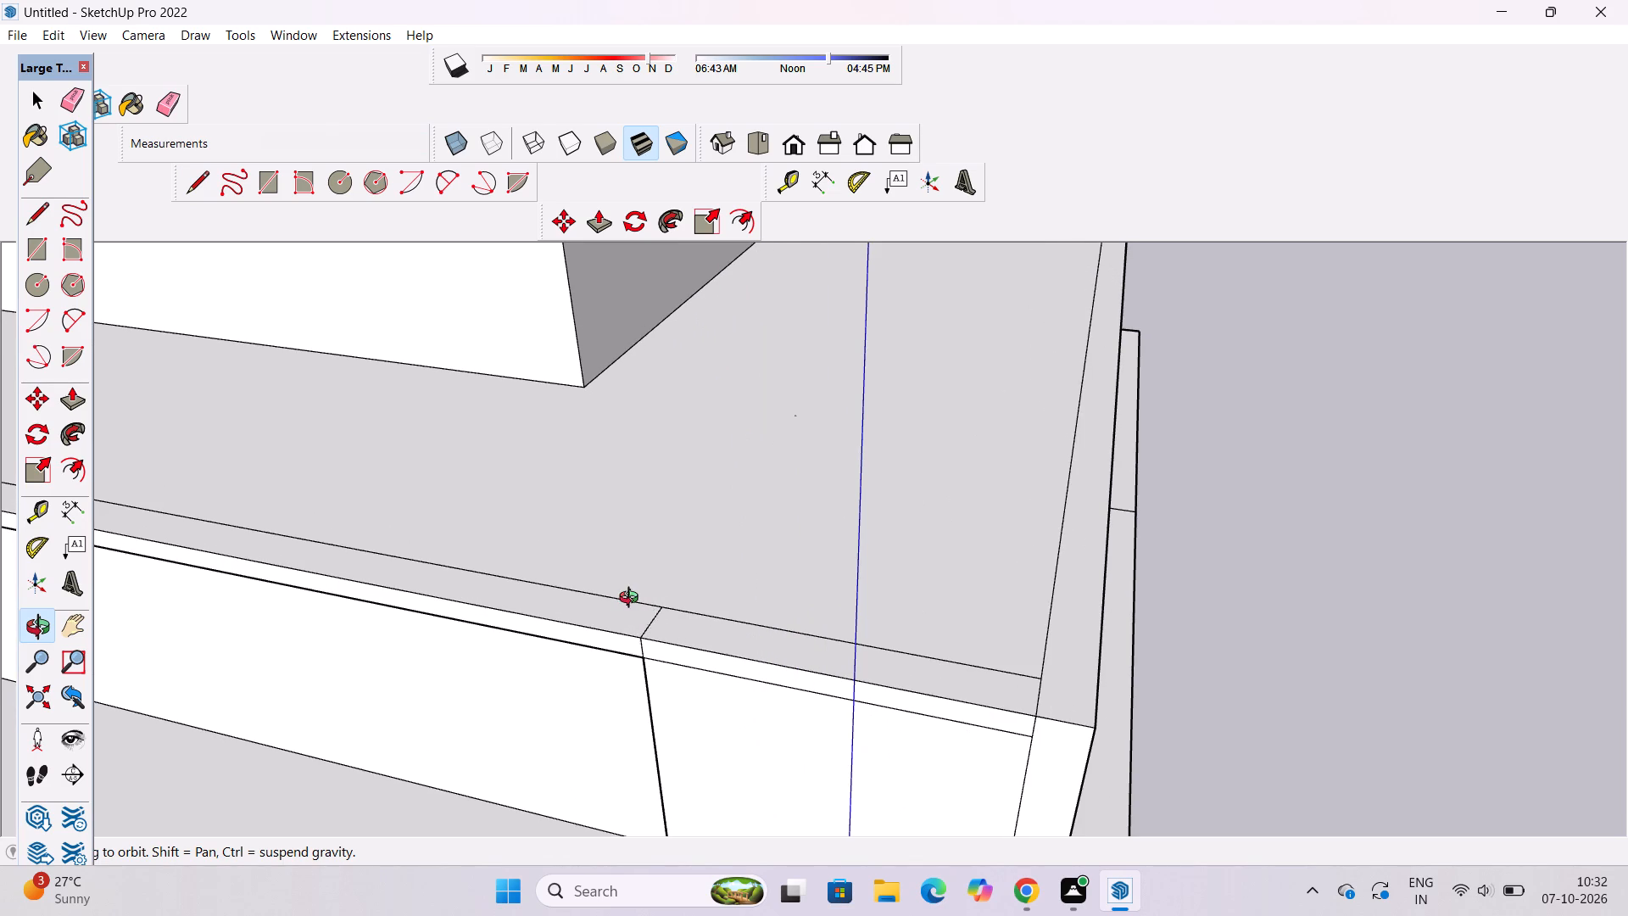
pyautogui.scroll(-5, 633, 600)
pyautogui.scroll(3, 798, 608)
pyautogui.scroll(-8, 798, 608)
pyautogui.moveTo(919, 671); pyautogui.dragTo(834, 723)
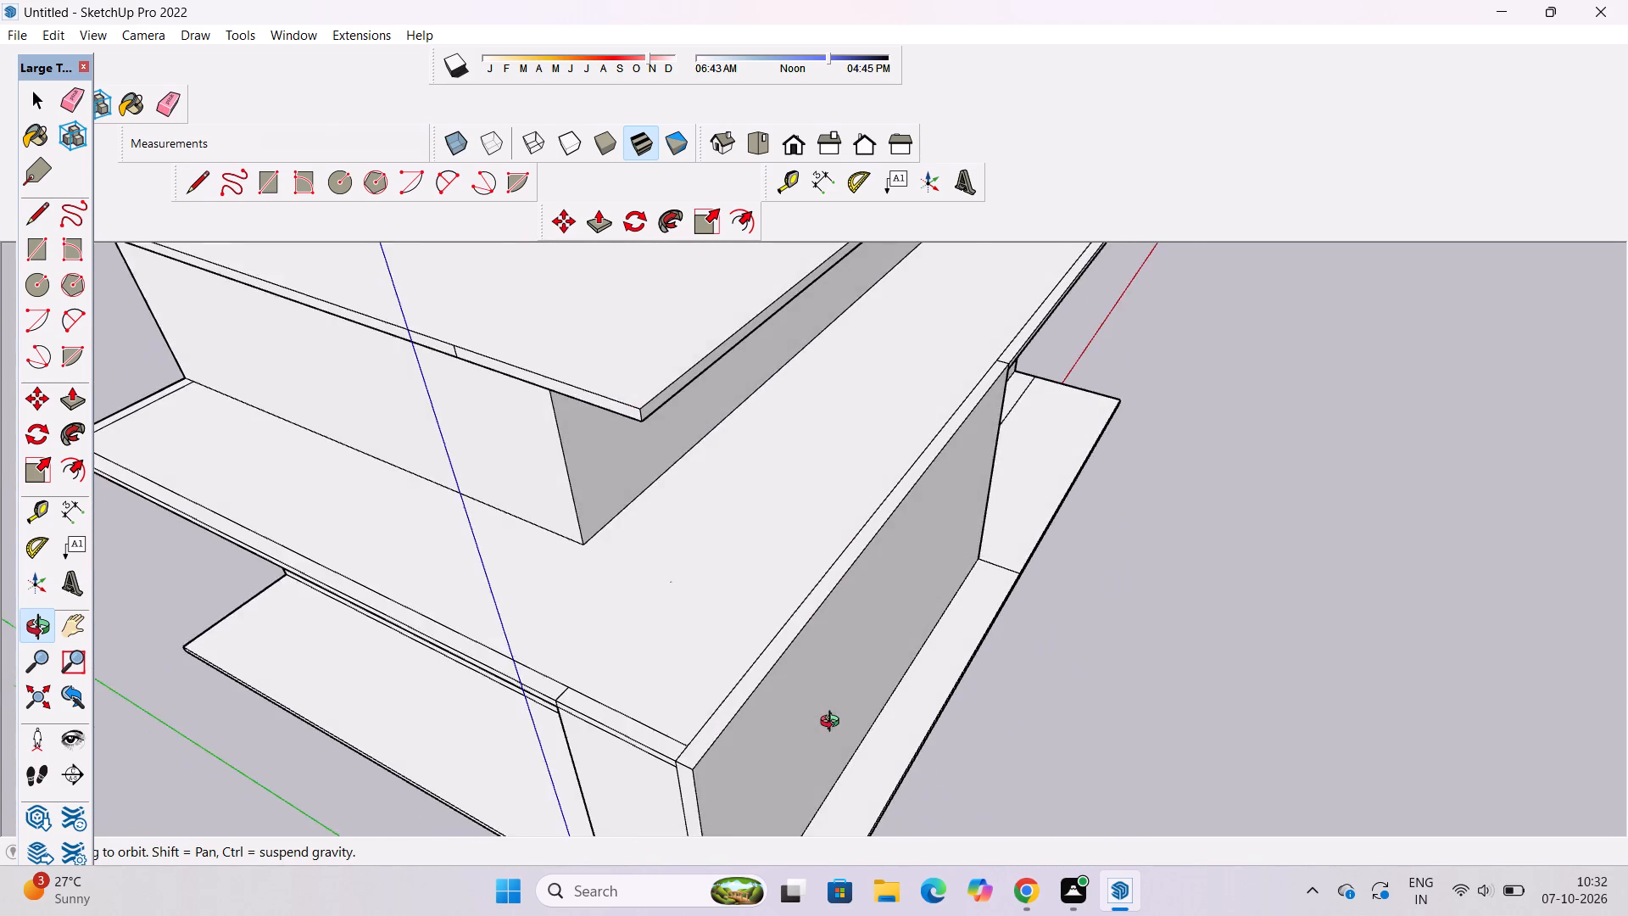
pyautogui.scroll(-5, 796, 723)
pyautogui.keyDown('shift'); pyautogui.moveTo(757, 740); pyautogui.dragTo(436, 760); pyautogui.keyUp('shift')
pyautogui.keyDown('shift'); pyautogui.moveTo(599, 697); pyautogui.dragTo(672, 779); pyautogui.keyUp('shift')
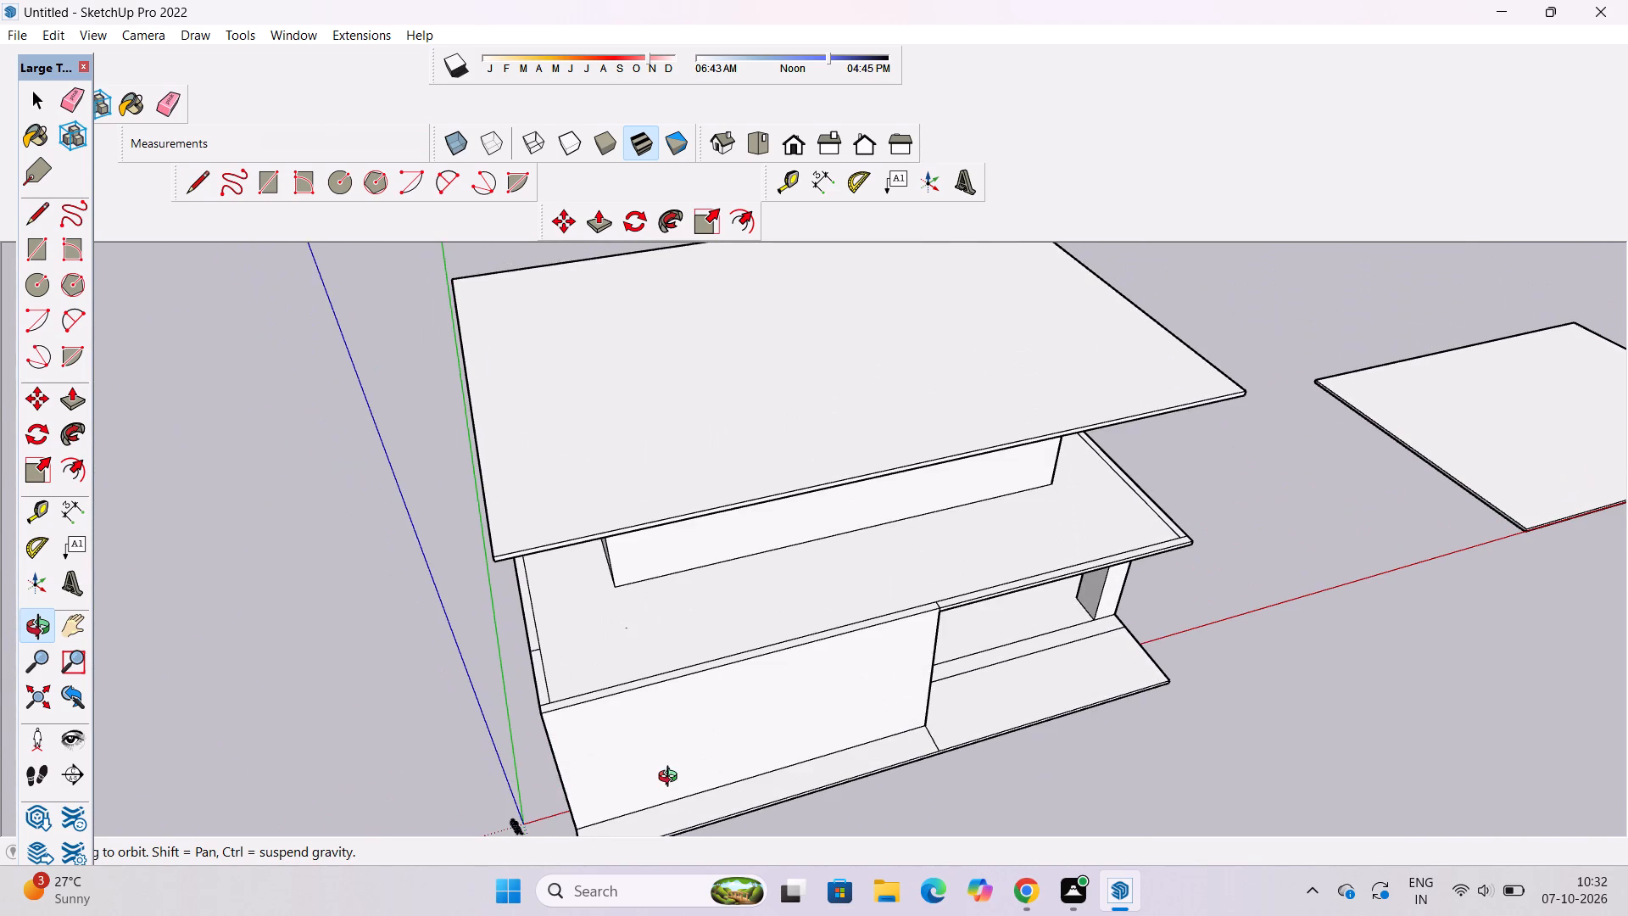
pyautogui.press('p')
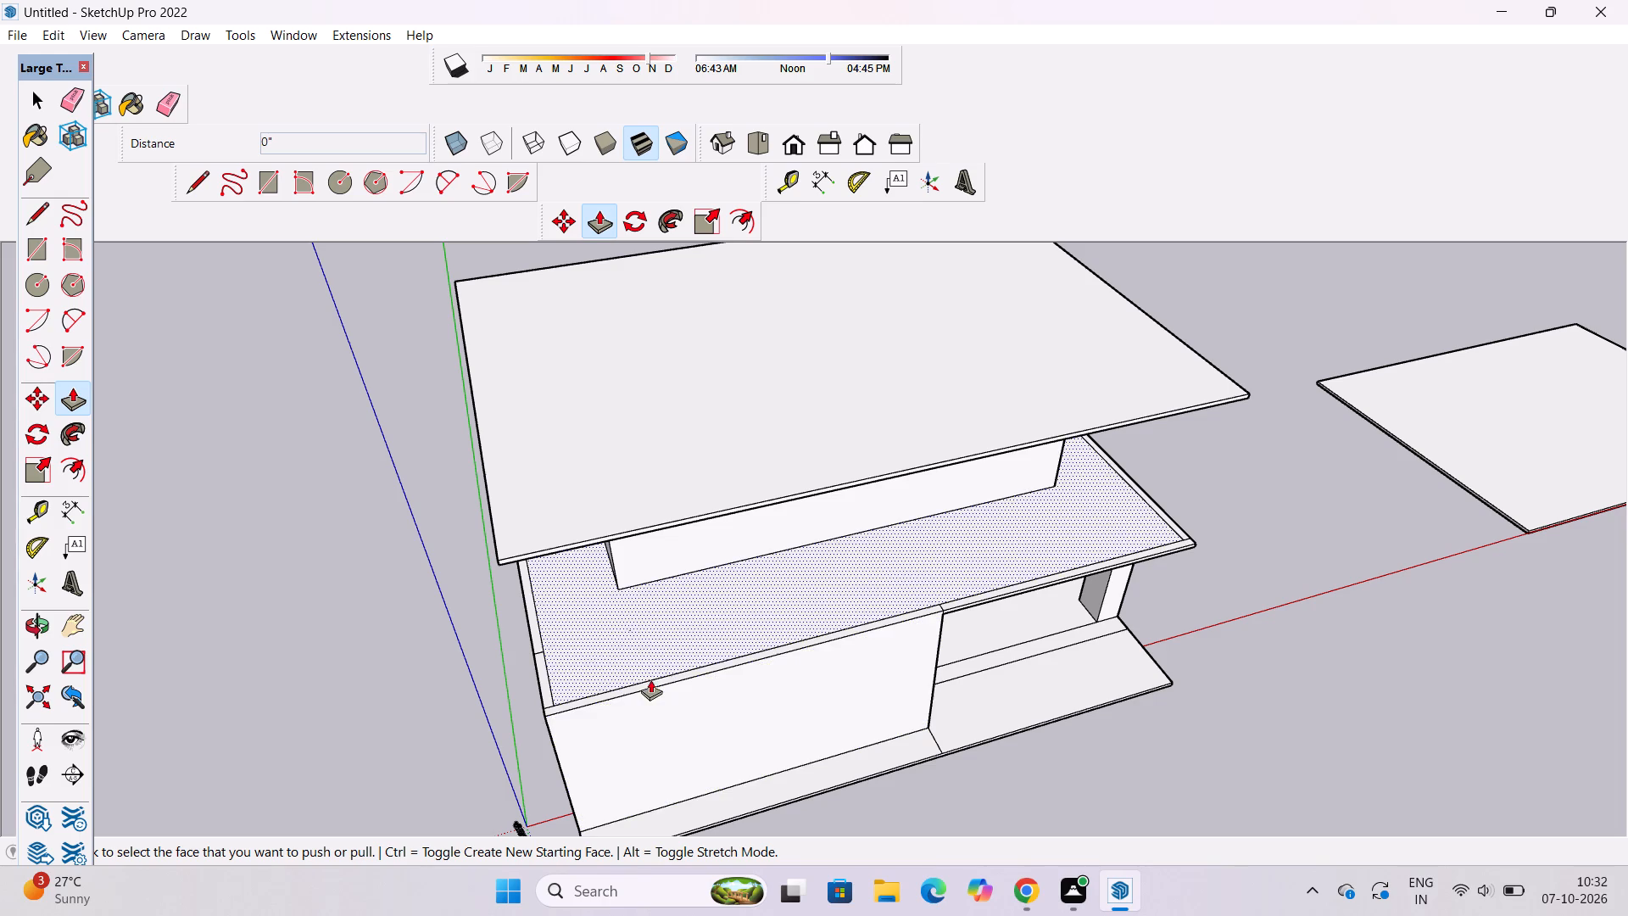
pyautogui.scroll(5, 540, 695)
pyautogui.press('e')
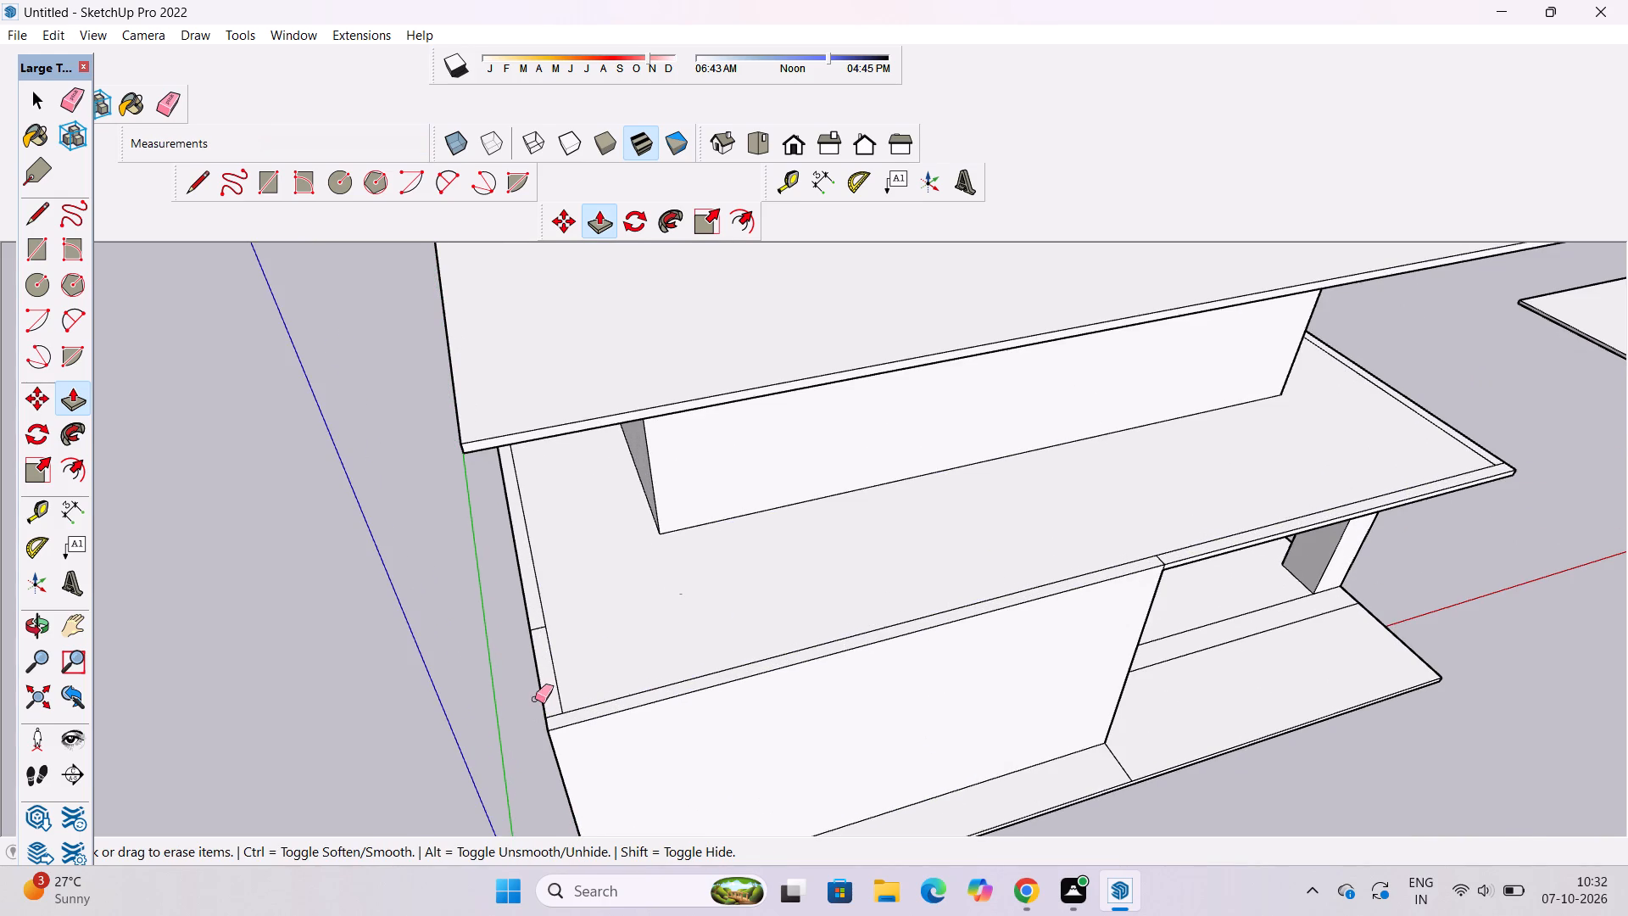
pyautogui.scroll(10, 527, 698)
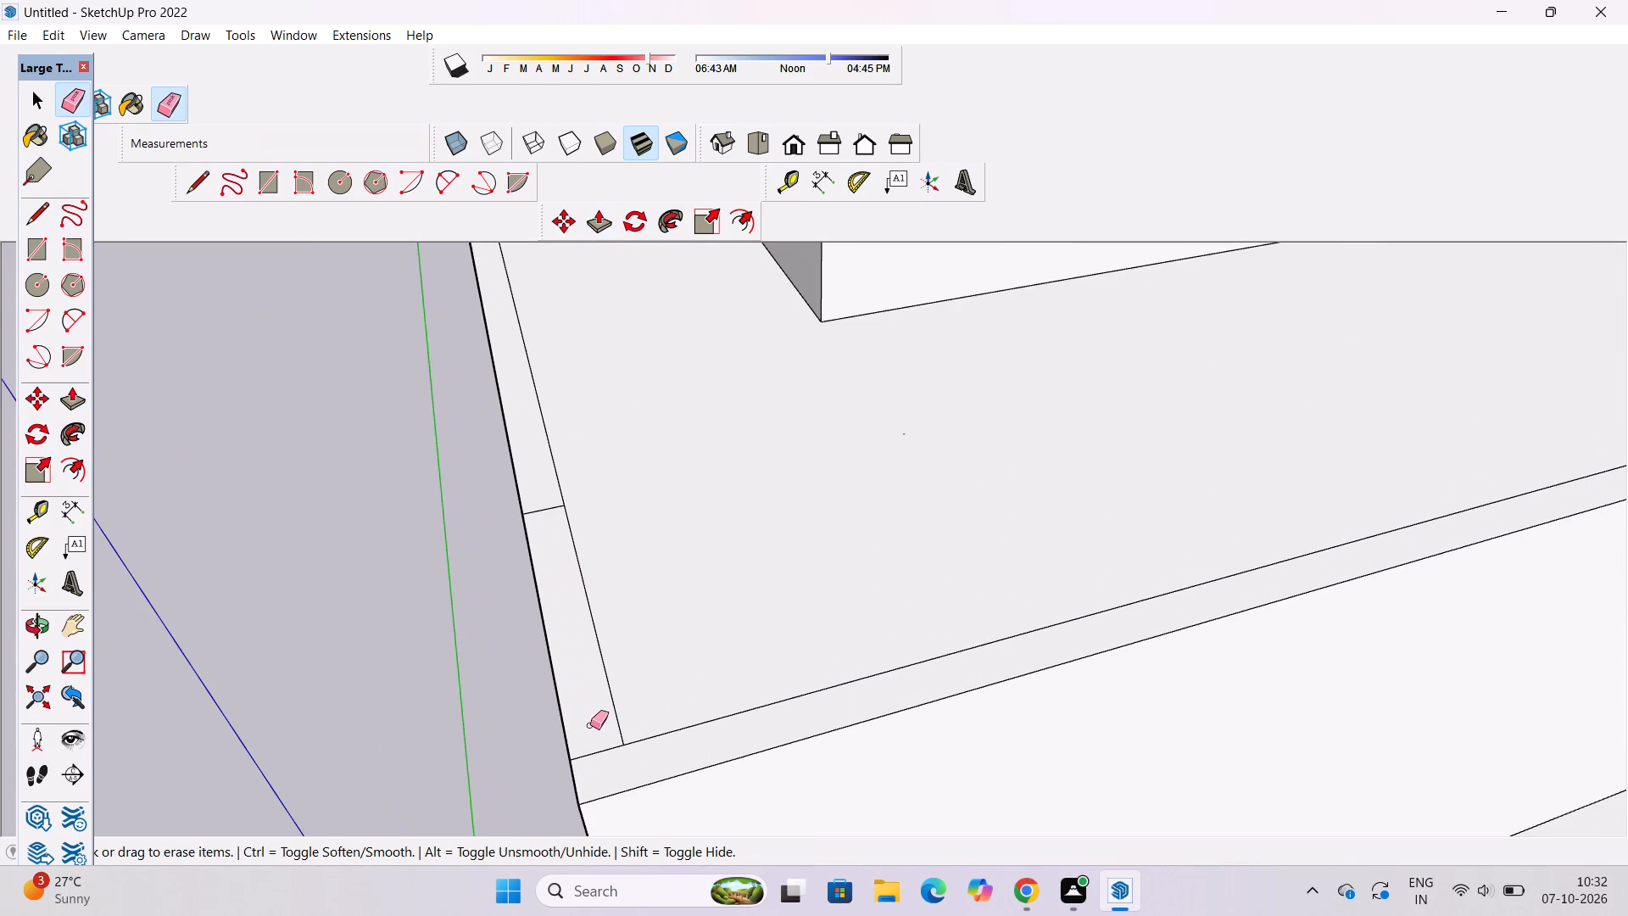
pyautogui.moveTo(590, 725); pyautogui.dragTo(599, 756)
pyautogui.press('space')
# Push/Pull the L-shaped border strip above the solid side wall and its corner return up 40' to the upper slab.
pyautogui.write('p')
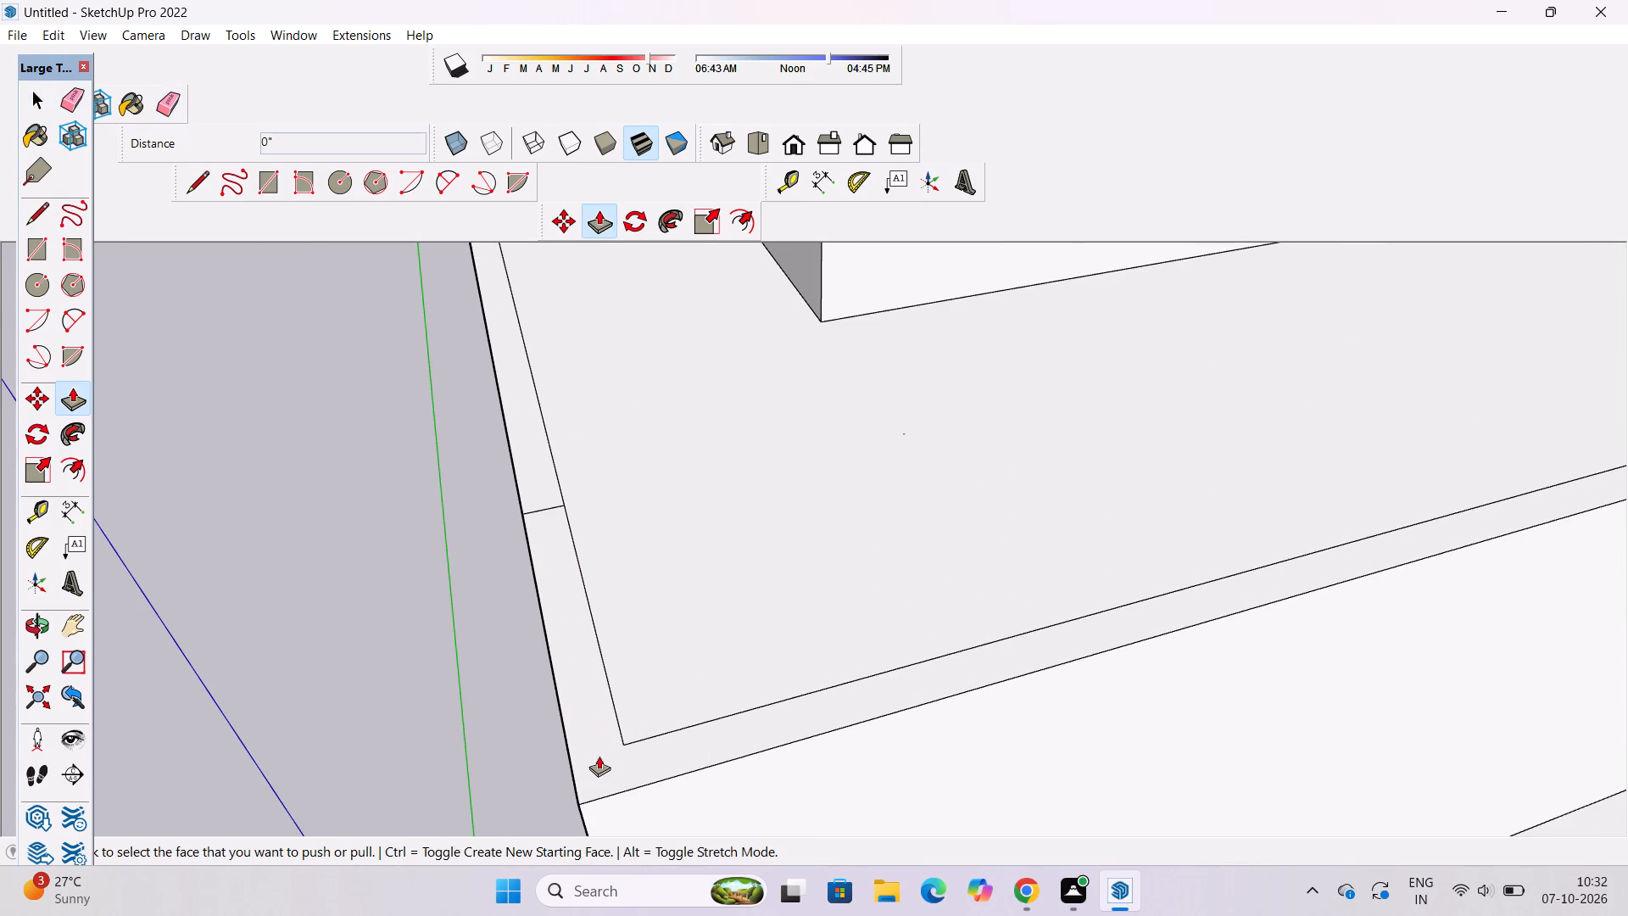
pyautogui.click(598, 771)
pyautogui.scroll(-13, 590, 747)
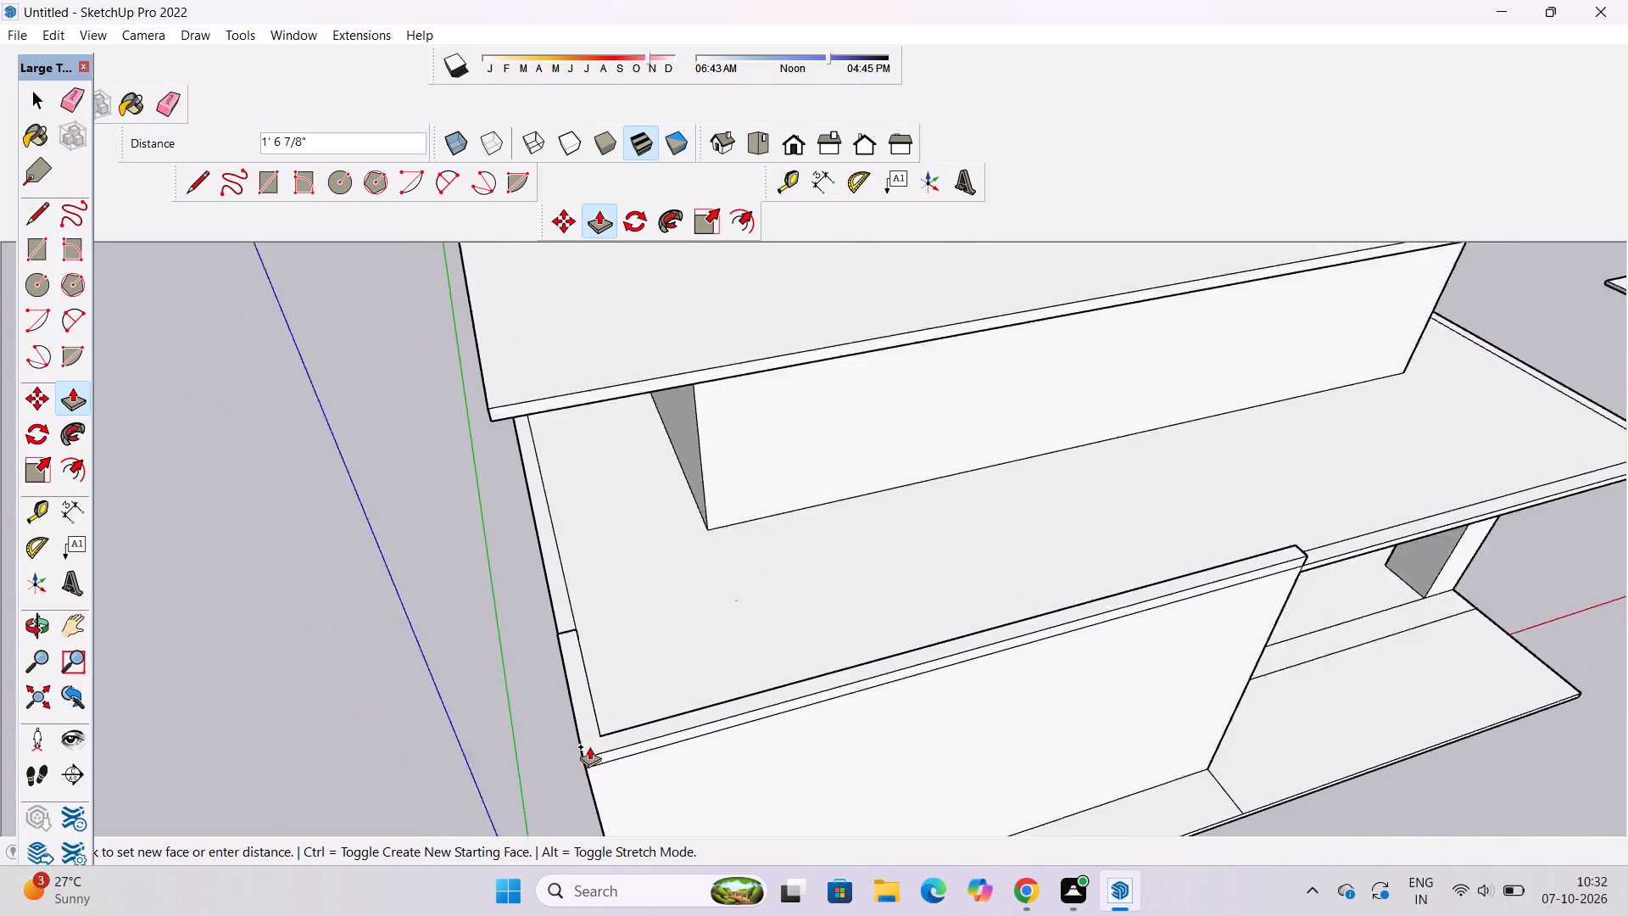
pyautogui.scroll(-2, 589, 746)
pyautogui.click(610, 530)
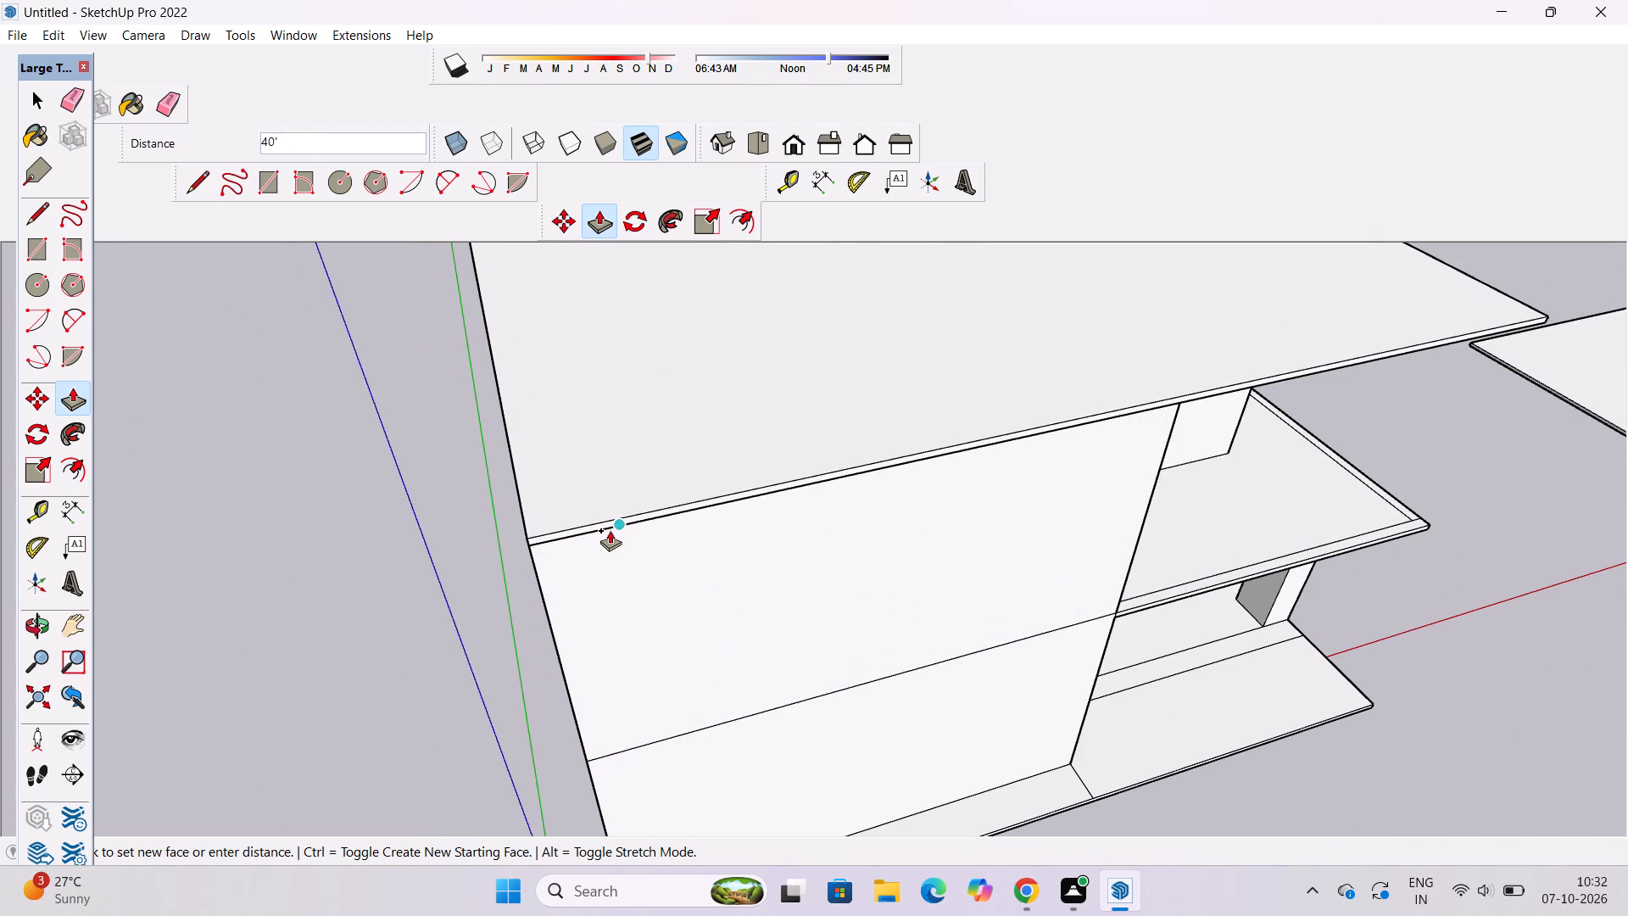
pyautogui.press('space')
# Examine the raised solid side wall and its corner return from the front, the sides and low angles.
pyautogui.press('o')
pyautogui.scroll(-7, 583, 500)
pyautogui.moveTo(758, 772); pyautogui.dragTo(691, 632)
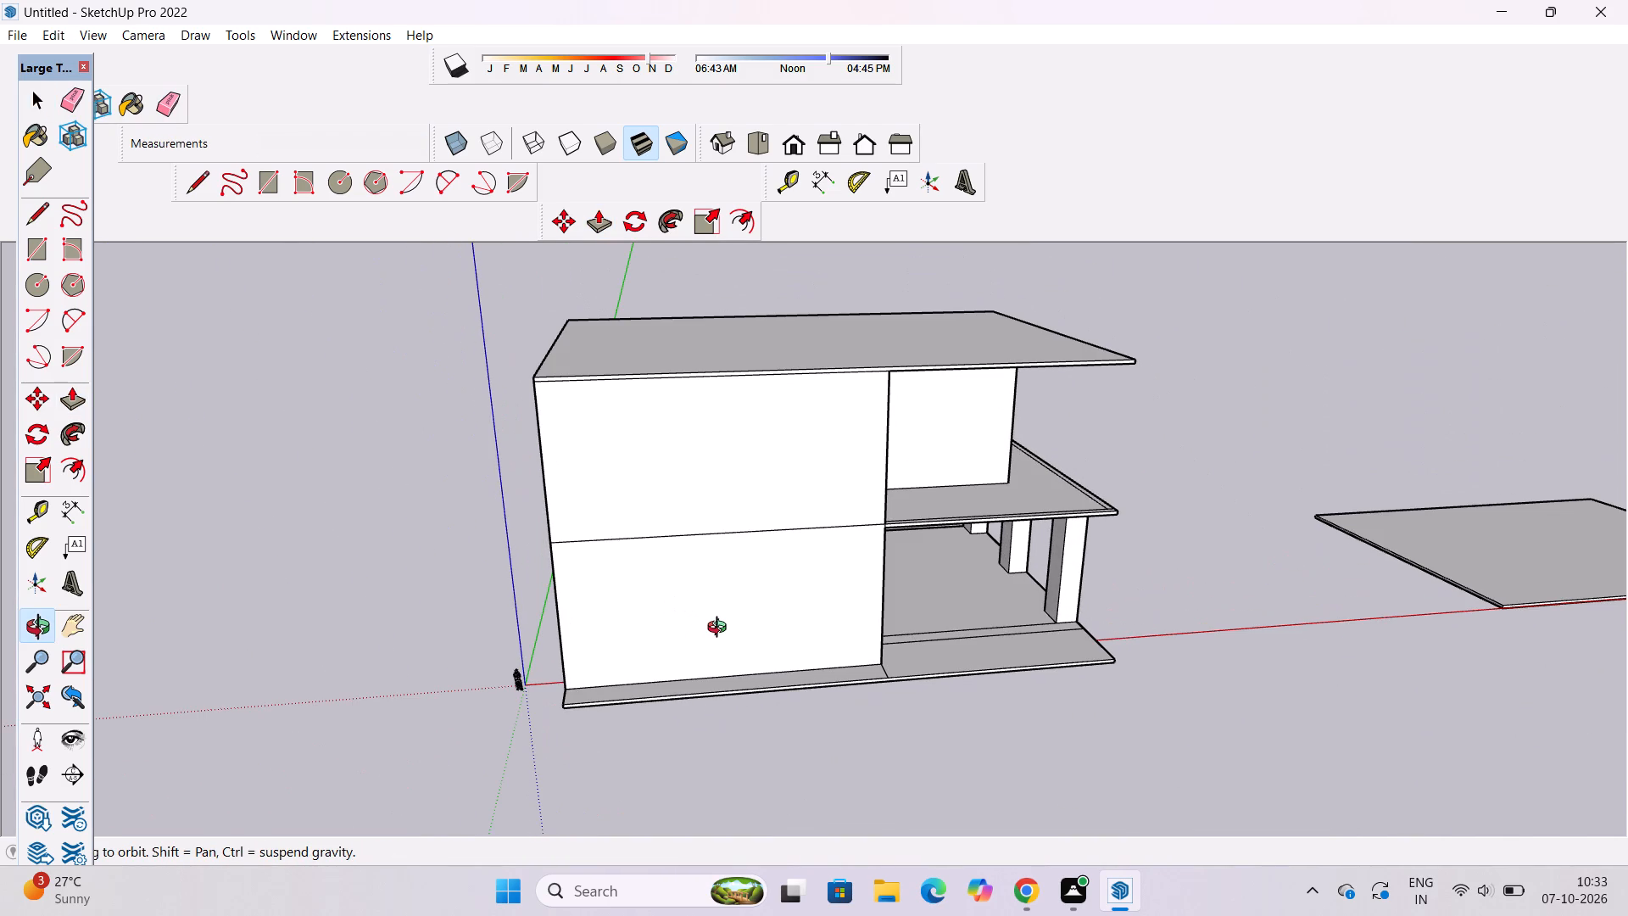
pyautogui.scroll(-1, 721, 634)
pyautogui.keyDown('shift'); pyautogui.moveTo(726, 635); pyautogui.dragTo(719, 648); pyautogui.keyUp('shift')
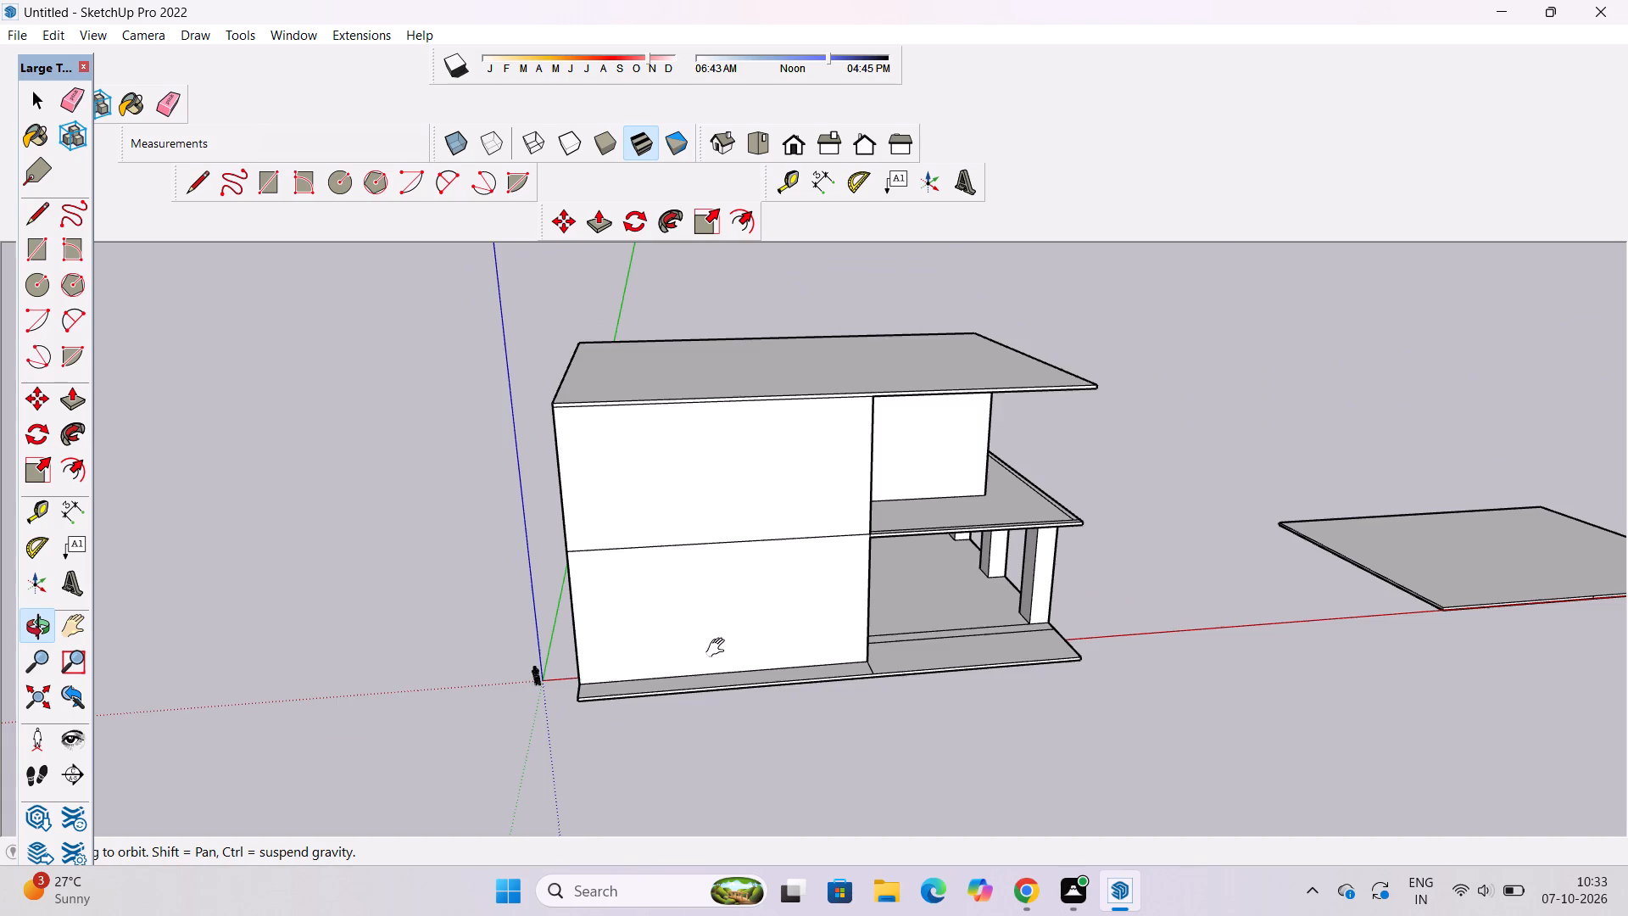
pyautogui.keyDown('shift'); pyautogui.moveTo(719, 648); pyautogui.dragTo(717, 655); pyautogui.keyUp('shift')
pyautogui.moveTo(726, 679); pyautogui.dragTo(734, 696)
pyautogui.moveTo(730, 701); pyautogui.dragTo(742, 713)
pyautogui.scroll(2, 689, 689)
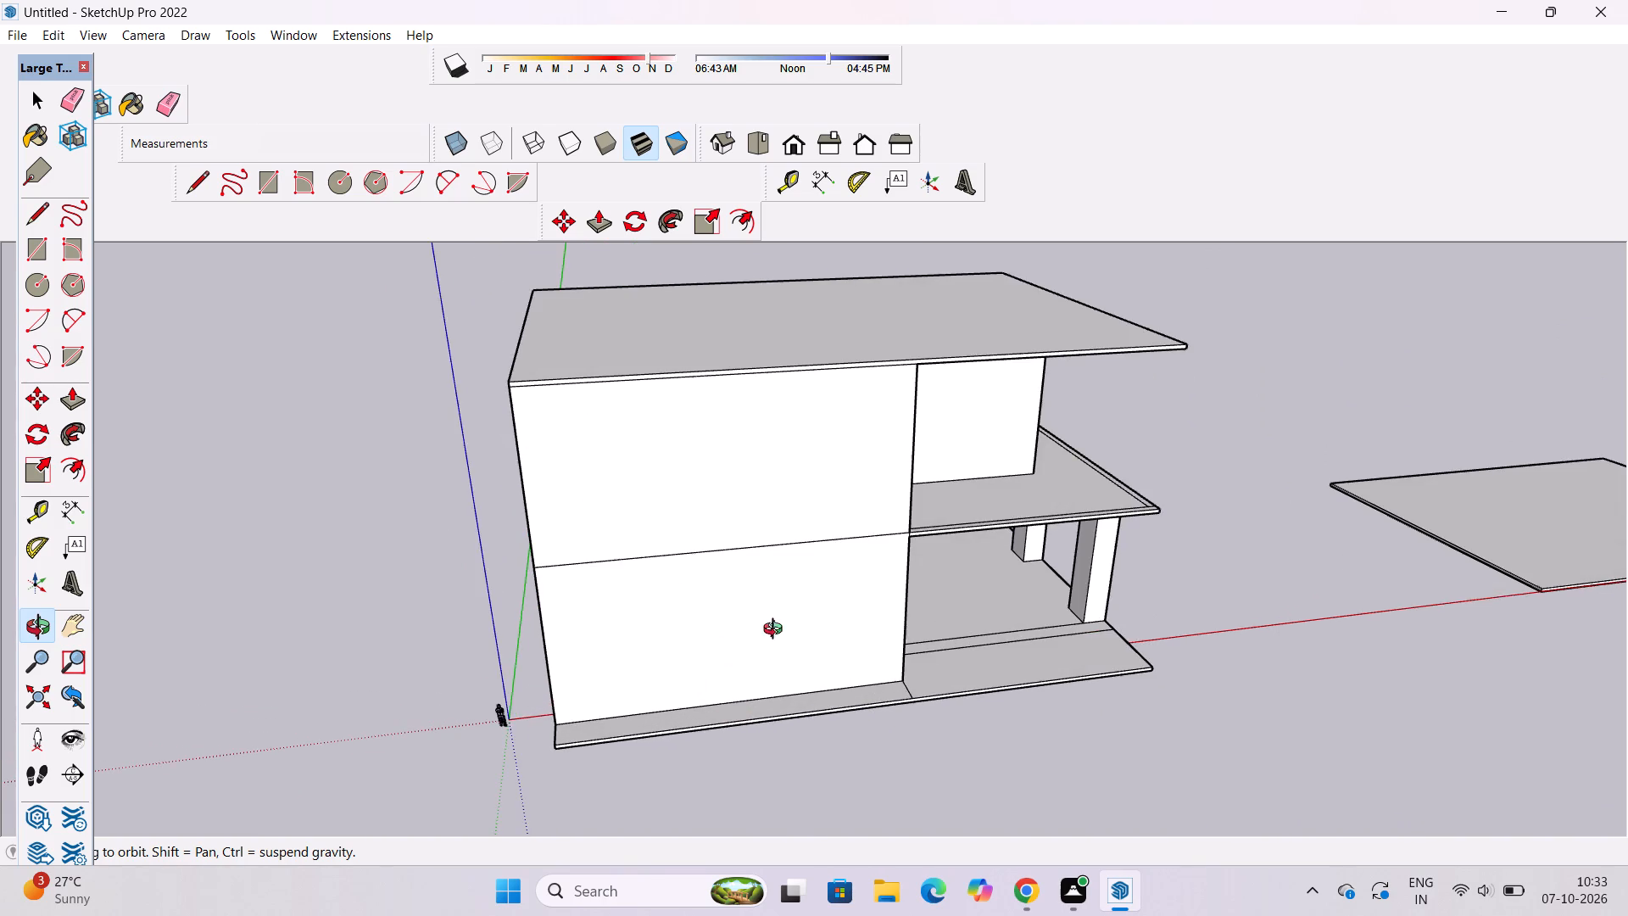
pyautogui.moveTo(777, 631); pyautogui.dragTo(653, 655)
pyautogui.scroll(-4, 716, 660)
pyautogui.moveTo(724, 675); pyautogui.dragTo(644, 452)
pyautogui.moveTo(559, 505); pyautogui.dragTo(732, 578)
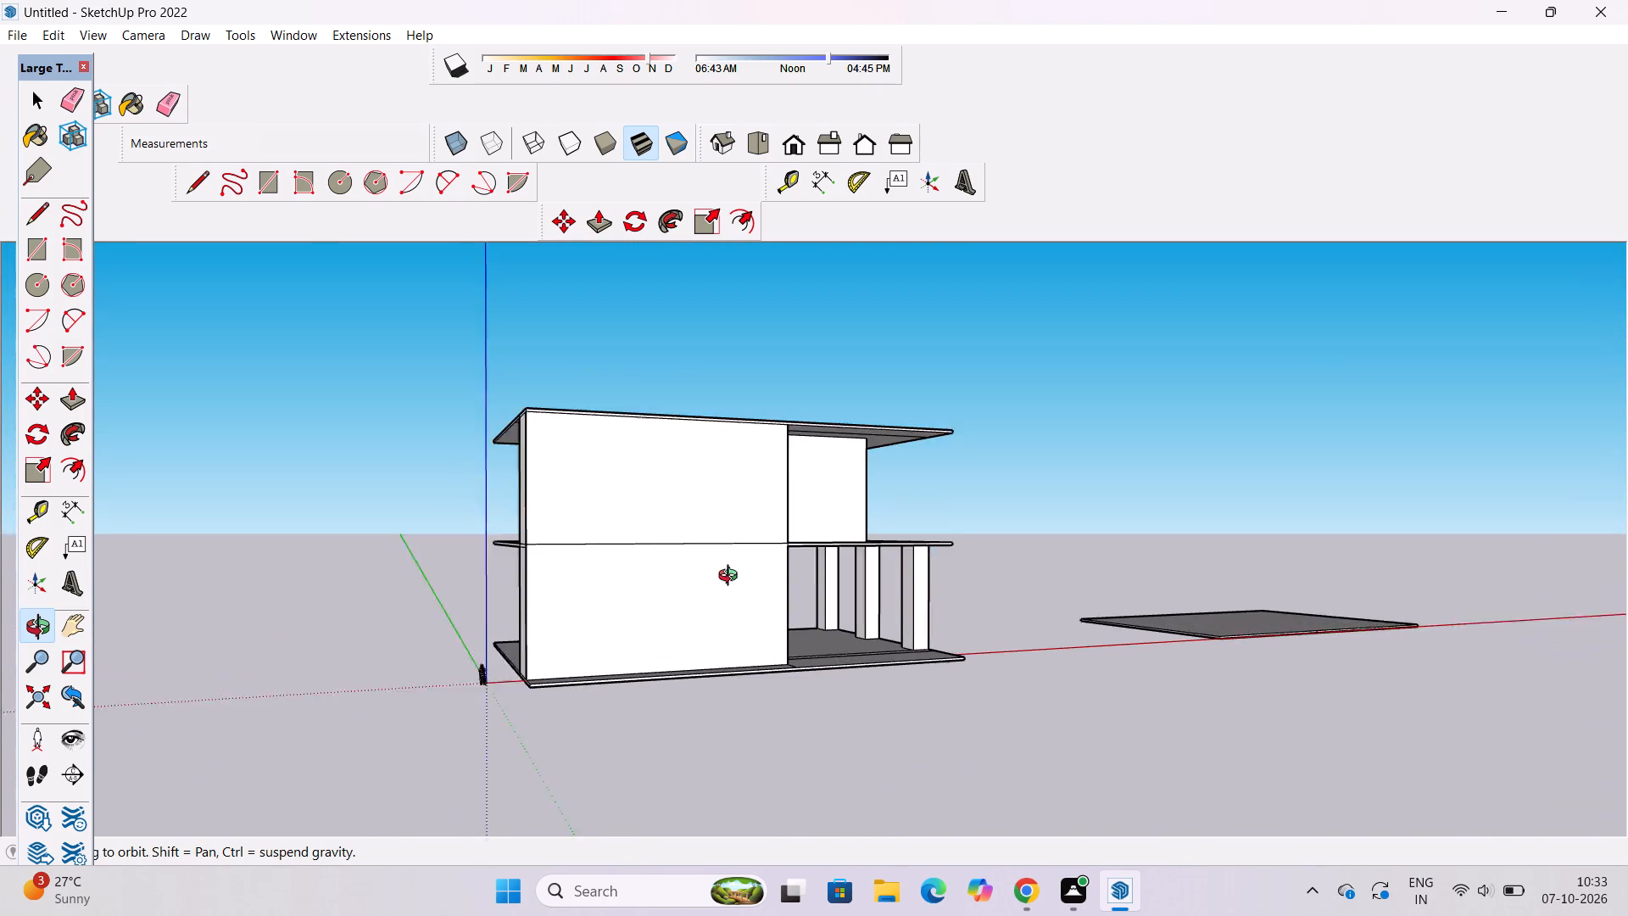
pyautogui.moveTo(732, 578); pyautogui.dragTo(739, 579)
pyautogui.keyDown('shift'); pyautogui.moveTo(742, 598); pyautogui.dragTo(740, 598); pyautogui.keyUp('shift')
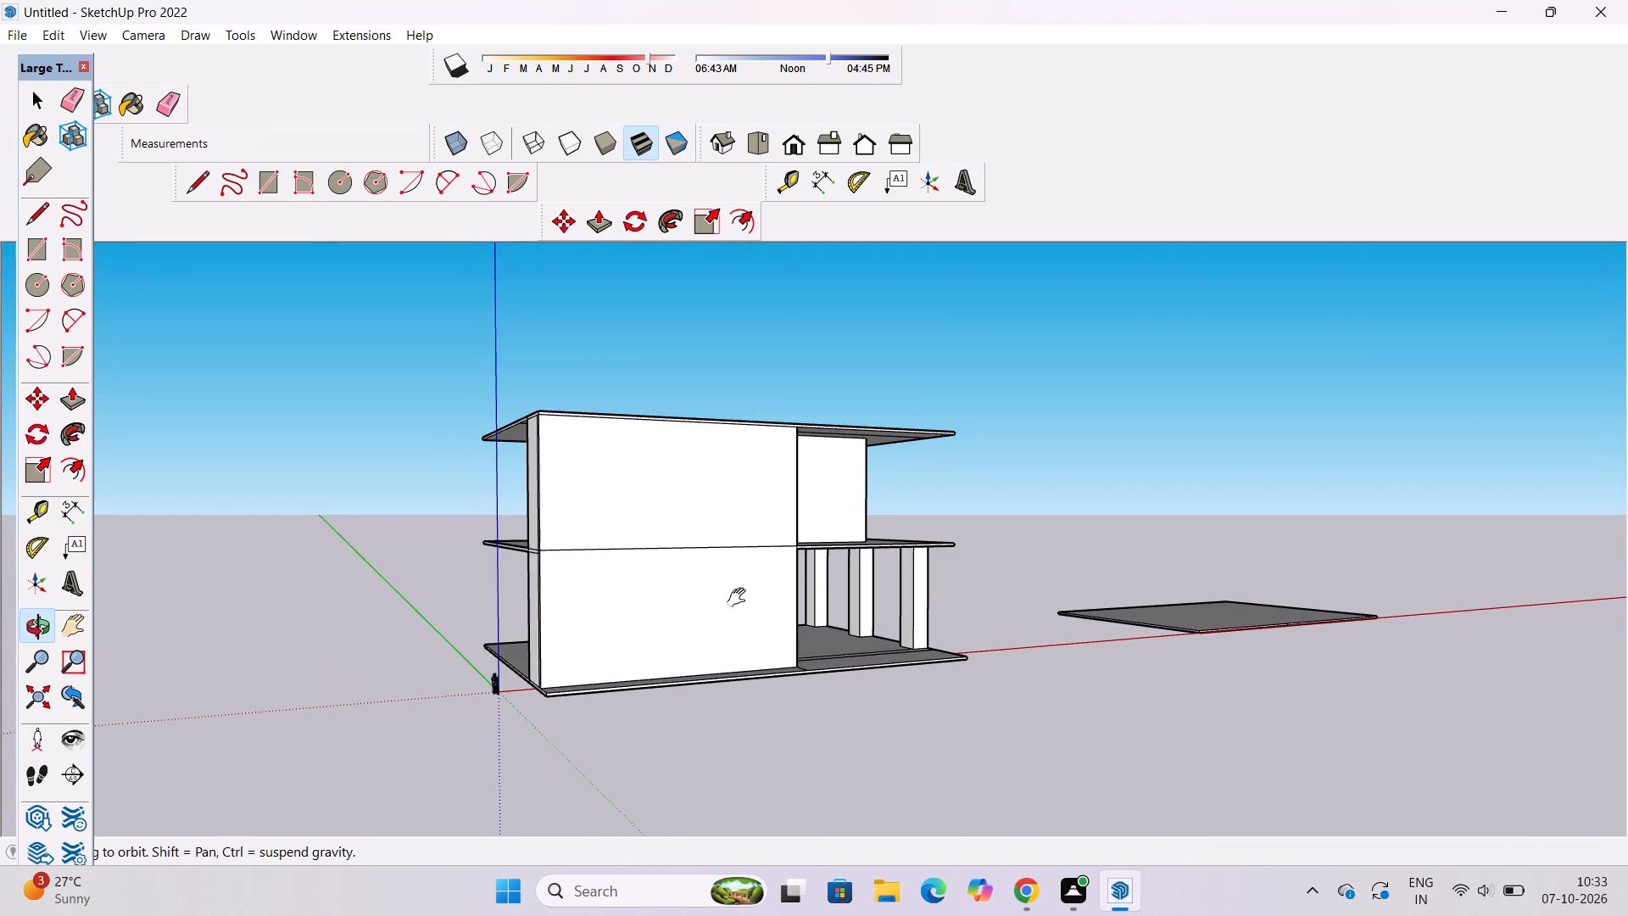
pyautogui.keyDown('shift'); pyautogui.moveTo(740, 598); pyautogui.dragTo(730, 597); pyautogui.keyUp('shift')
pyautogui.moveTo(730, 597); pyautogui.dragTo(746, 642)
pyautogui.scroll(3, 668, 591)
pyautogui.moveTo(639, 618); pyautogui.dragTo(778, 685)
pyautogui.scroll(4, 559, 712)
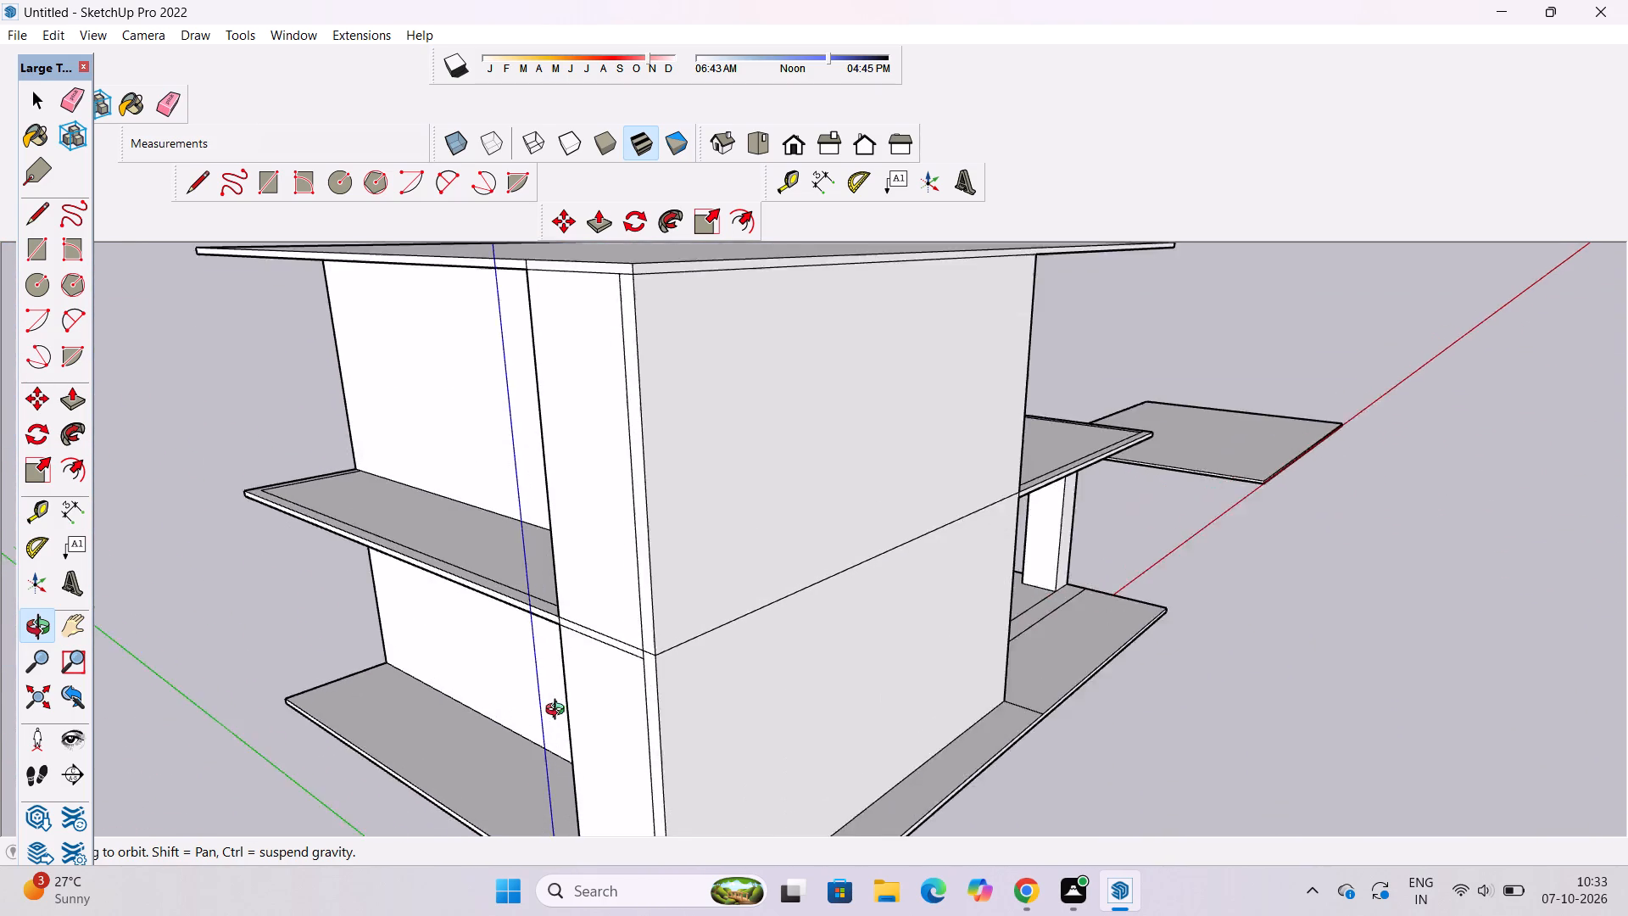
pyautogui.moveTo(697, 716); pyautogui.dragTo(806, 728)
pyautogui.moveTo(829, 602); pyautogui.dragTo(607, 554)
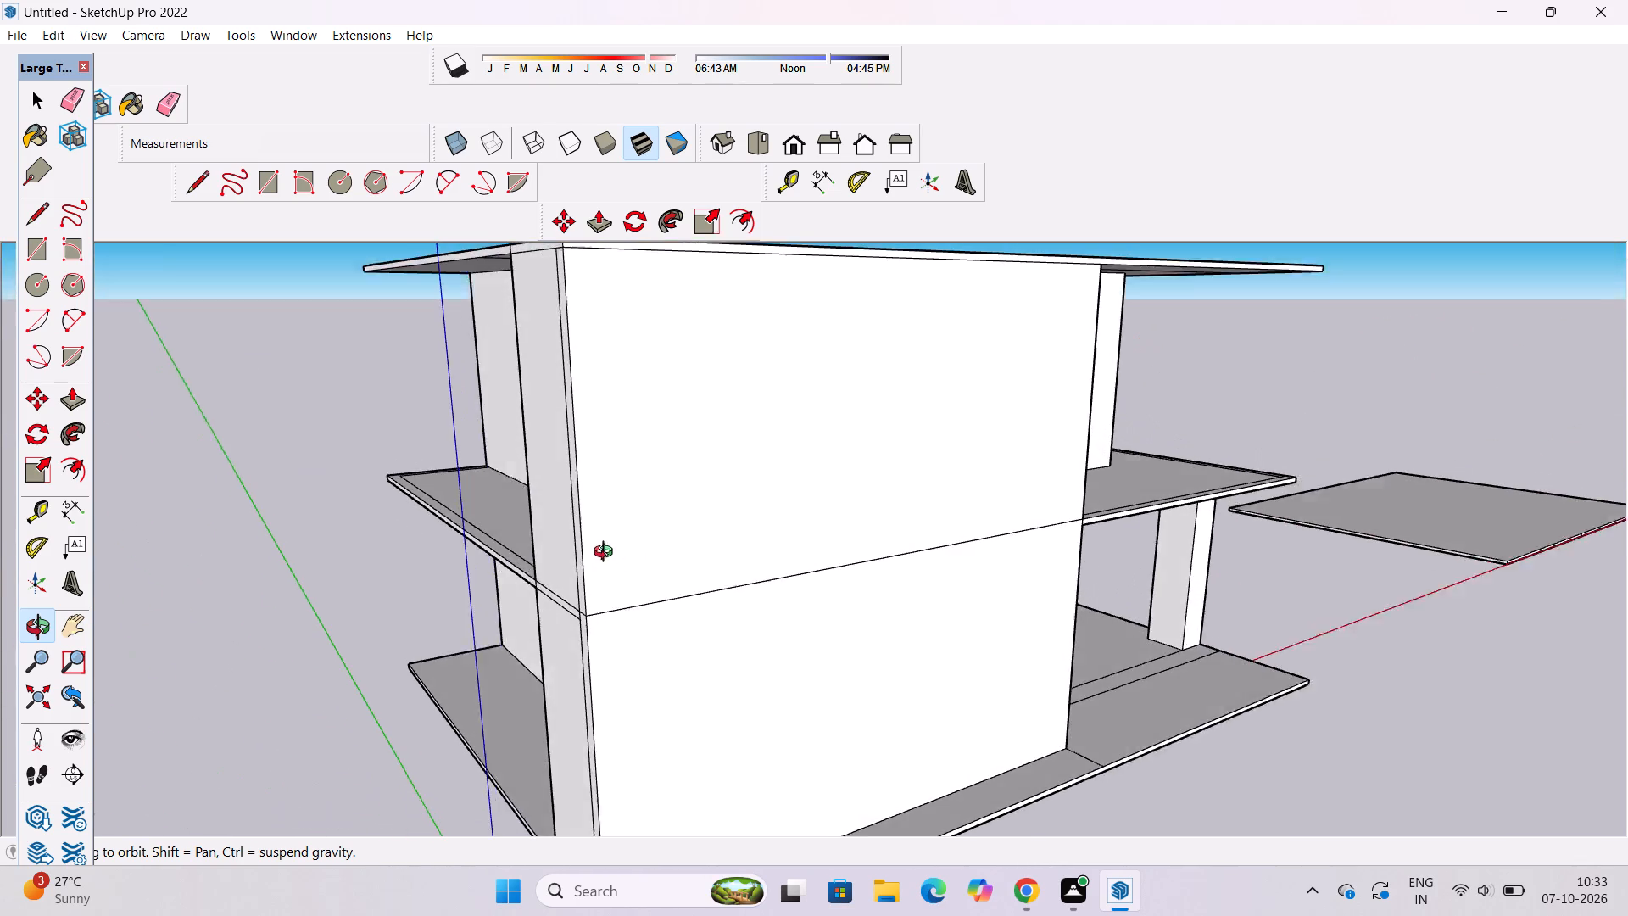
pyautogui.moveTo(607, 554); pyautogui.dragTo(606, 552)
pyautogui.scroll(-3, 670, 566)
pyautogui.moveTo(769, 570); pyautogui.dragTo(536, 477)
pyautogui.keyDown('shift'); pyautogui.moveTo(596, 475); pyautogui.dragTo(615, 549); pyautogui.keyUp('shift')
pyautogui.scroll(-2, 615, 549)
pyautogui.keyDown('shift'); pyautogui.moveTo(615, 549); pyautogui.dragTo(603, 571); pyautogui.keyUp('shift')
pyautogui.scroll(4, 453, 591)
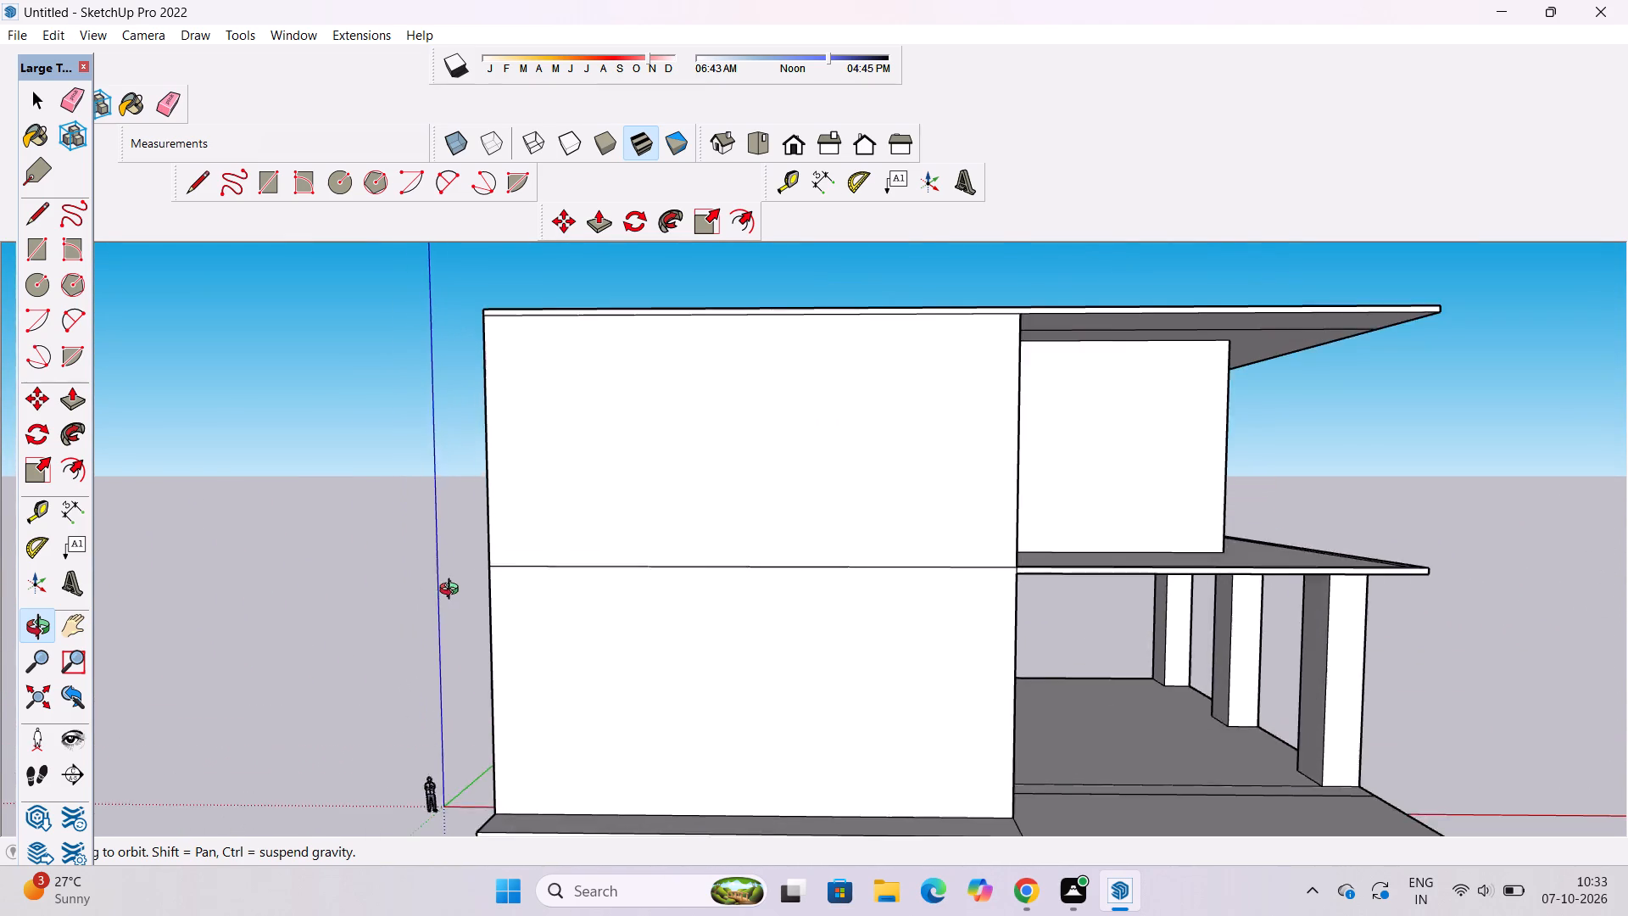
pyautogui.moveTo(476, 595); pyautogui.dragTo(607, 584)
pyautogui.keyDown('shift'); pyautogui.moveTo(610, 605); pyautogui.dragTo(614, 534); pyautogui.keyUp('shift')
pyautogui.moveTo(548, 568); pyautogui.dragTo(783, 552)
pyautogui.scroll(-5, 786, 557)
pyautogui.moveTo(798, 557); pyautogui.dragTo(777, 561)
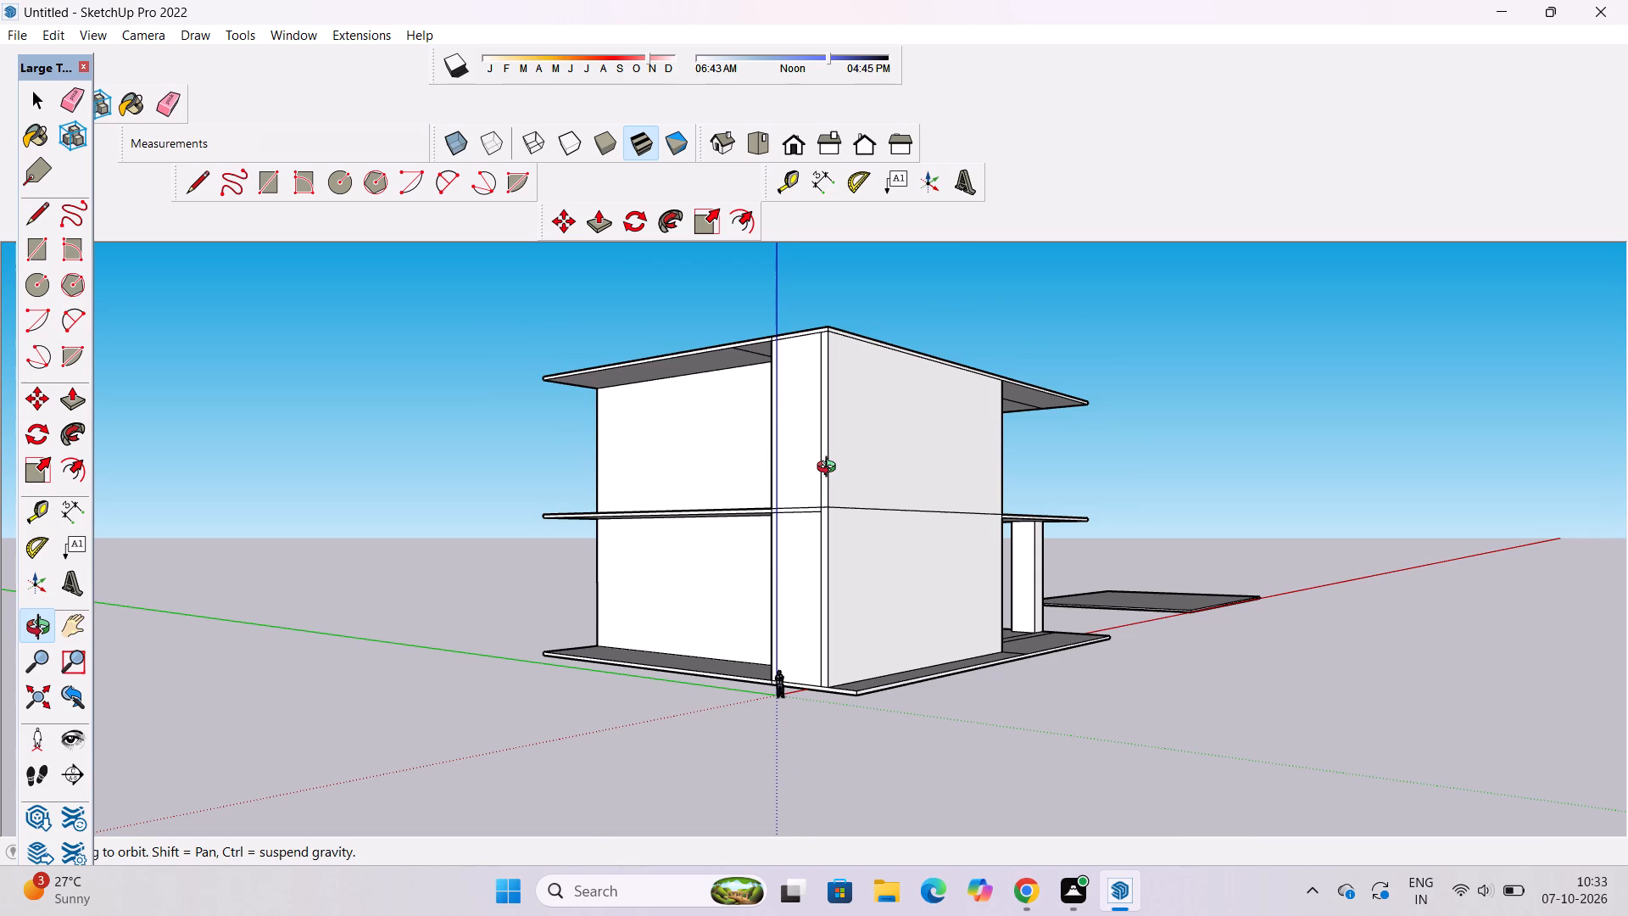
# Inspect the whole building from afar and around to the side where the lower roof slab's border is open.
pyautogui.scroll(-2, 827, 473)
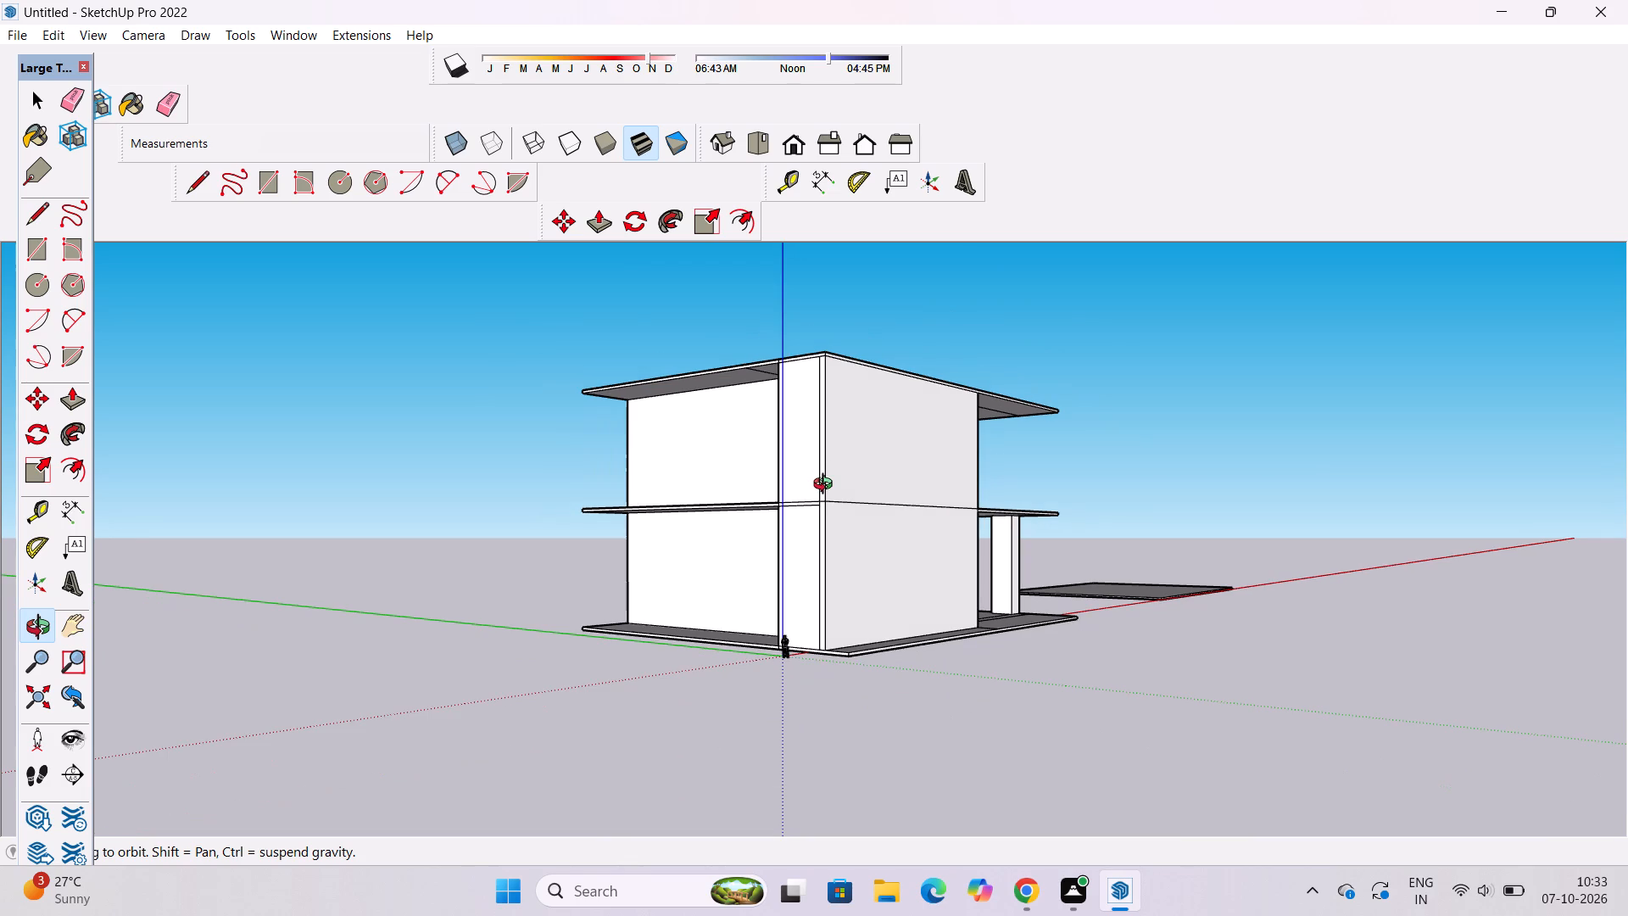
pyautogui.scroll(-3, 827, 494)
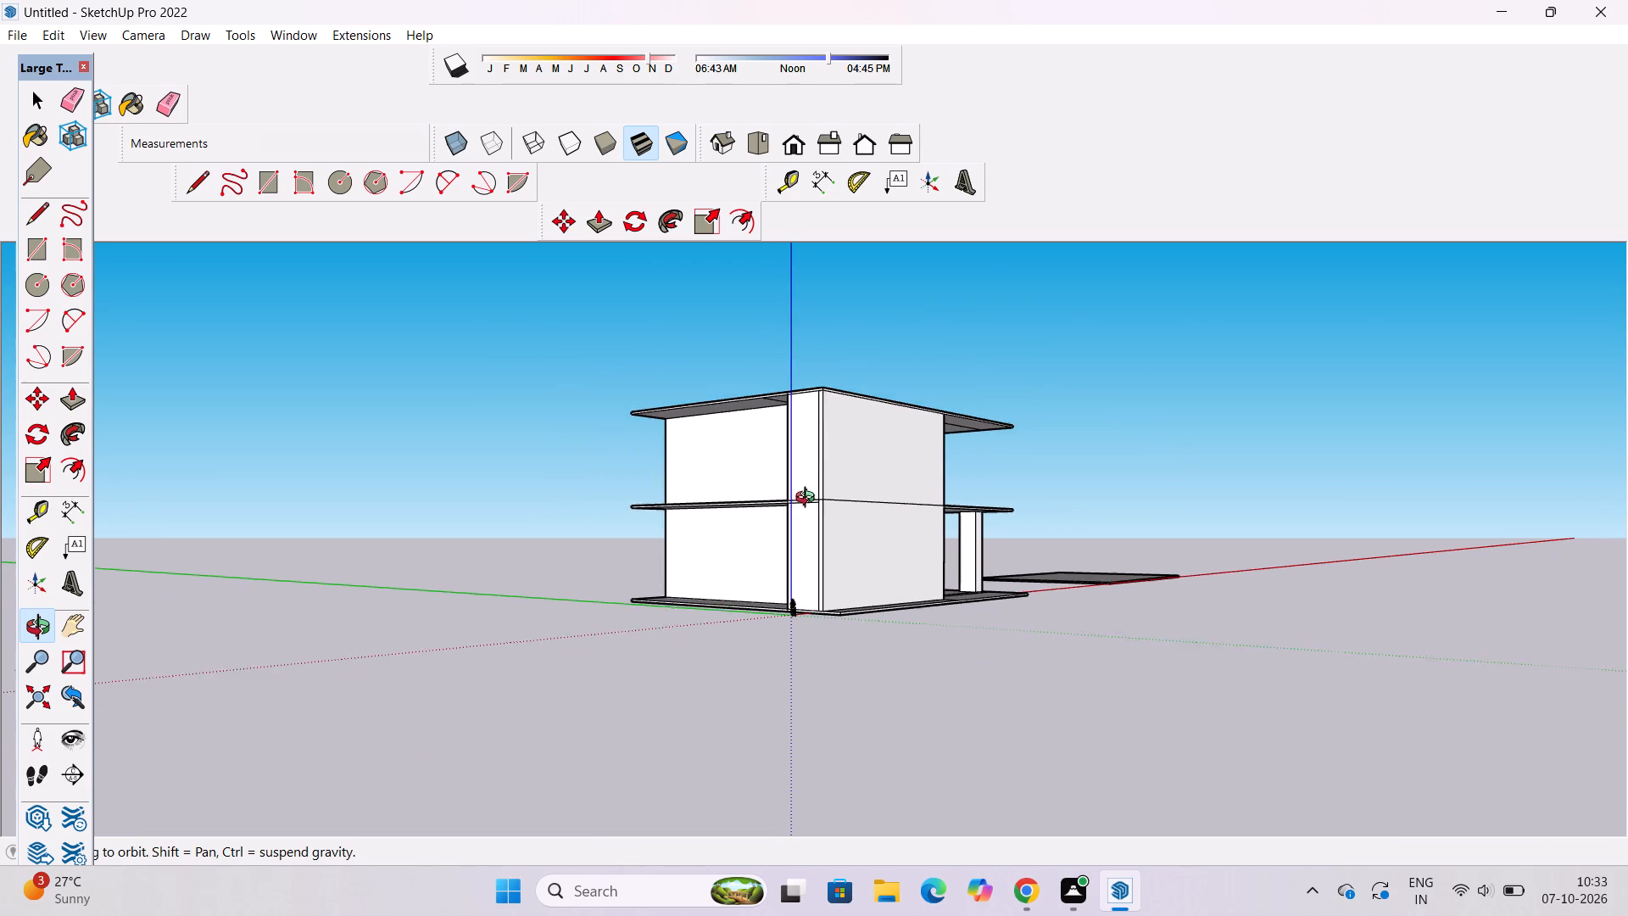
pyautogui.scroll(-1, 809, 500)
pyautogui.moveTo(854, 520); pyautogui.dragTo(656, 612)
pyautogui.scroll(3, 790, 543)
pyautogui.moveTo(988, 544); pyautogui.dragTo(703, 585)
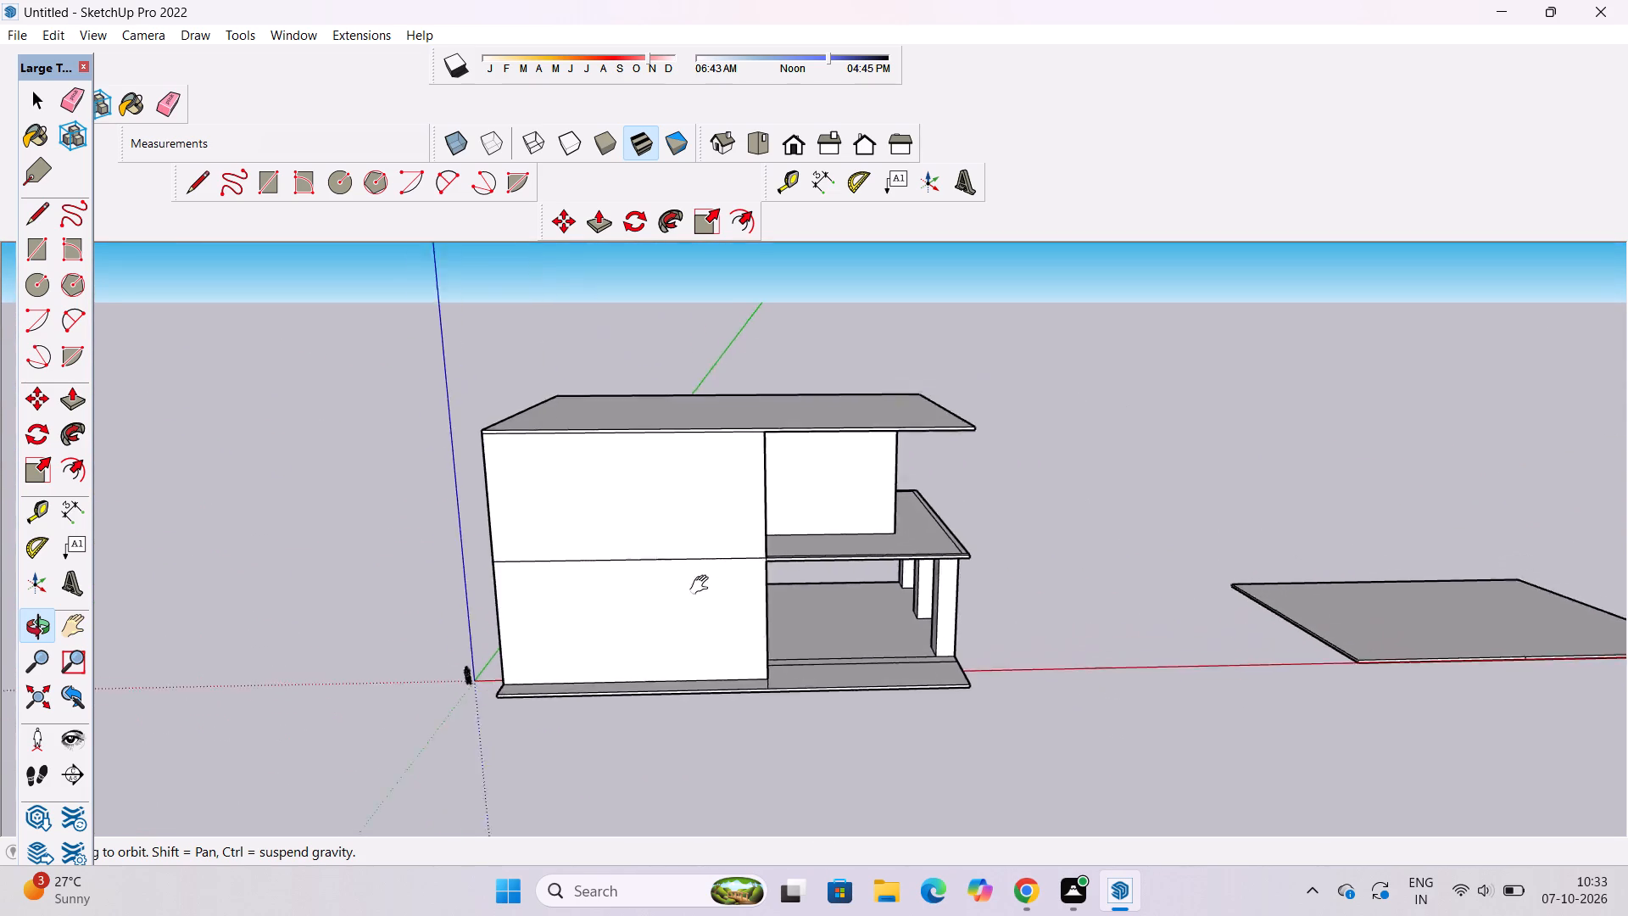
pyautogui.moveTo(703, 585); pyautogui.dragTo(662, 760)
pyautogui.scroll(-5, 528, 540)
pyautogui.moveTo(360, 571); pyautogui.dragTo(736, 538)
pyautogui.keyDown('shift'); pyautogui.moveTo(623, 636); pyautogui.dragTo(748, 532); pyautogui.keyUp('shift')
pyautogui.moveTo(748, 628); pyautogui.dragTo(940, 610)
pyautogui.scroll(4, 800, 642)
pyautogui.moveTo(684, 657); pyautogui.dragTo(863, 643)
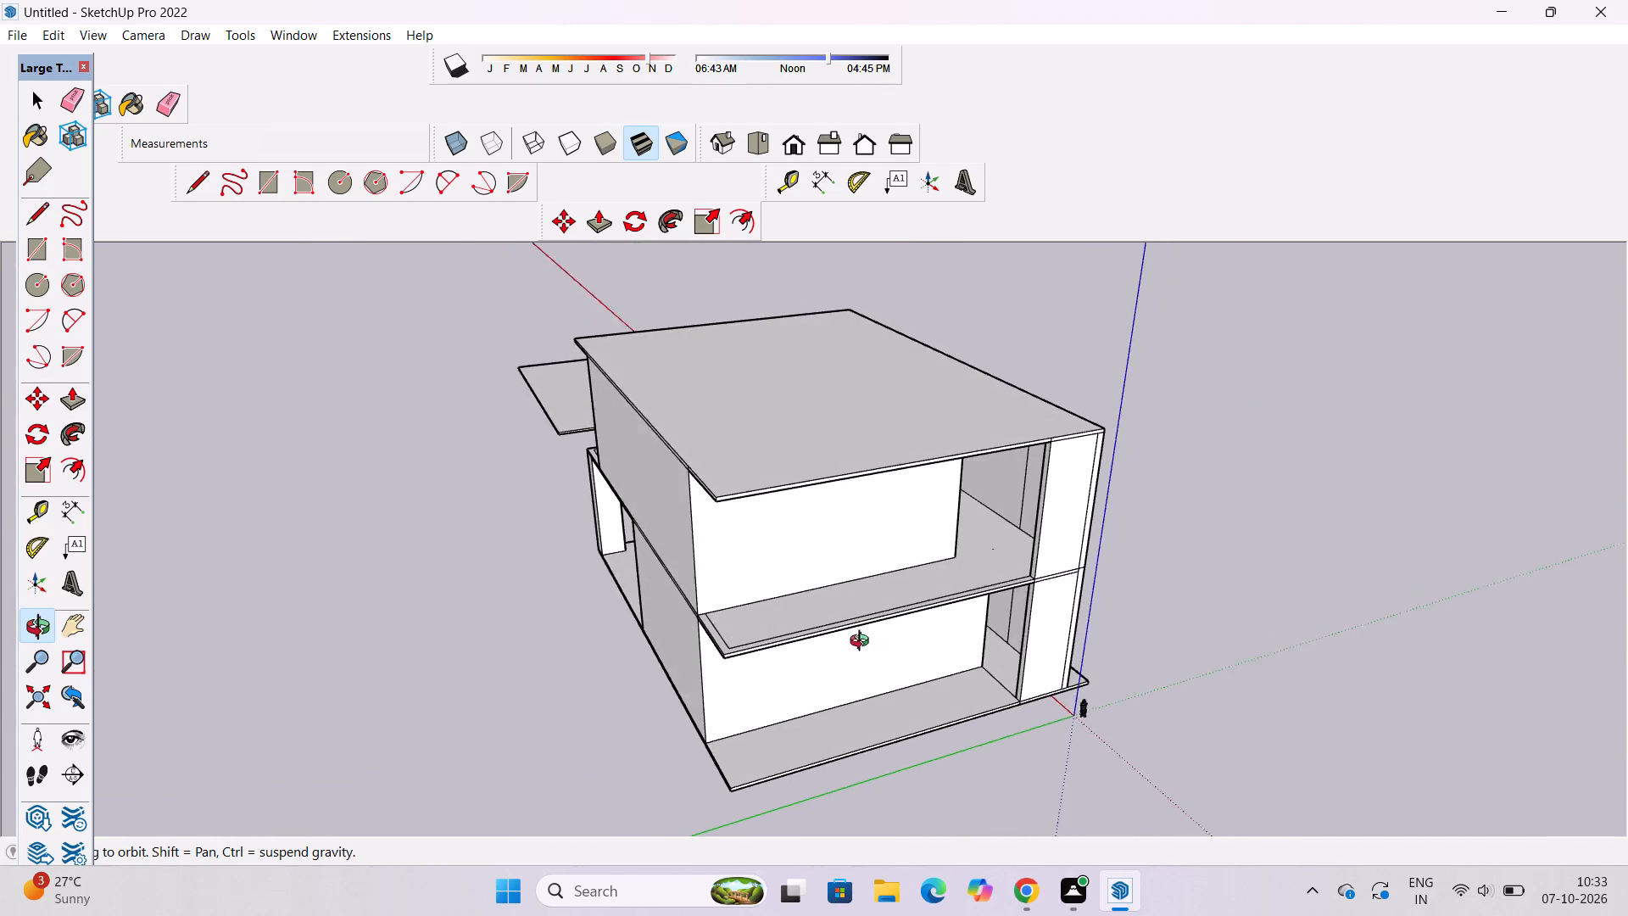
pyautogui.moveTo(863, 643); pyautogui.dragTo(843, 660)
pyautogui.scroll(9, 1077, 581)
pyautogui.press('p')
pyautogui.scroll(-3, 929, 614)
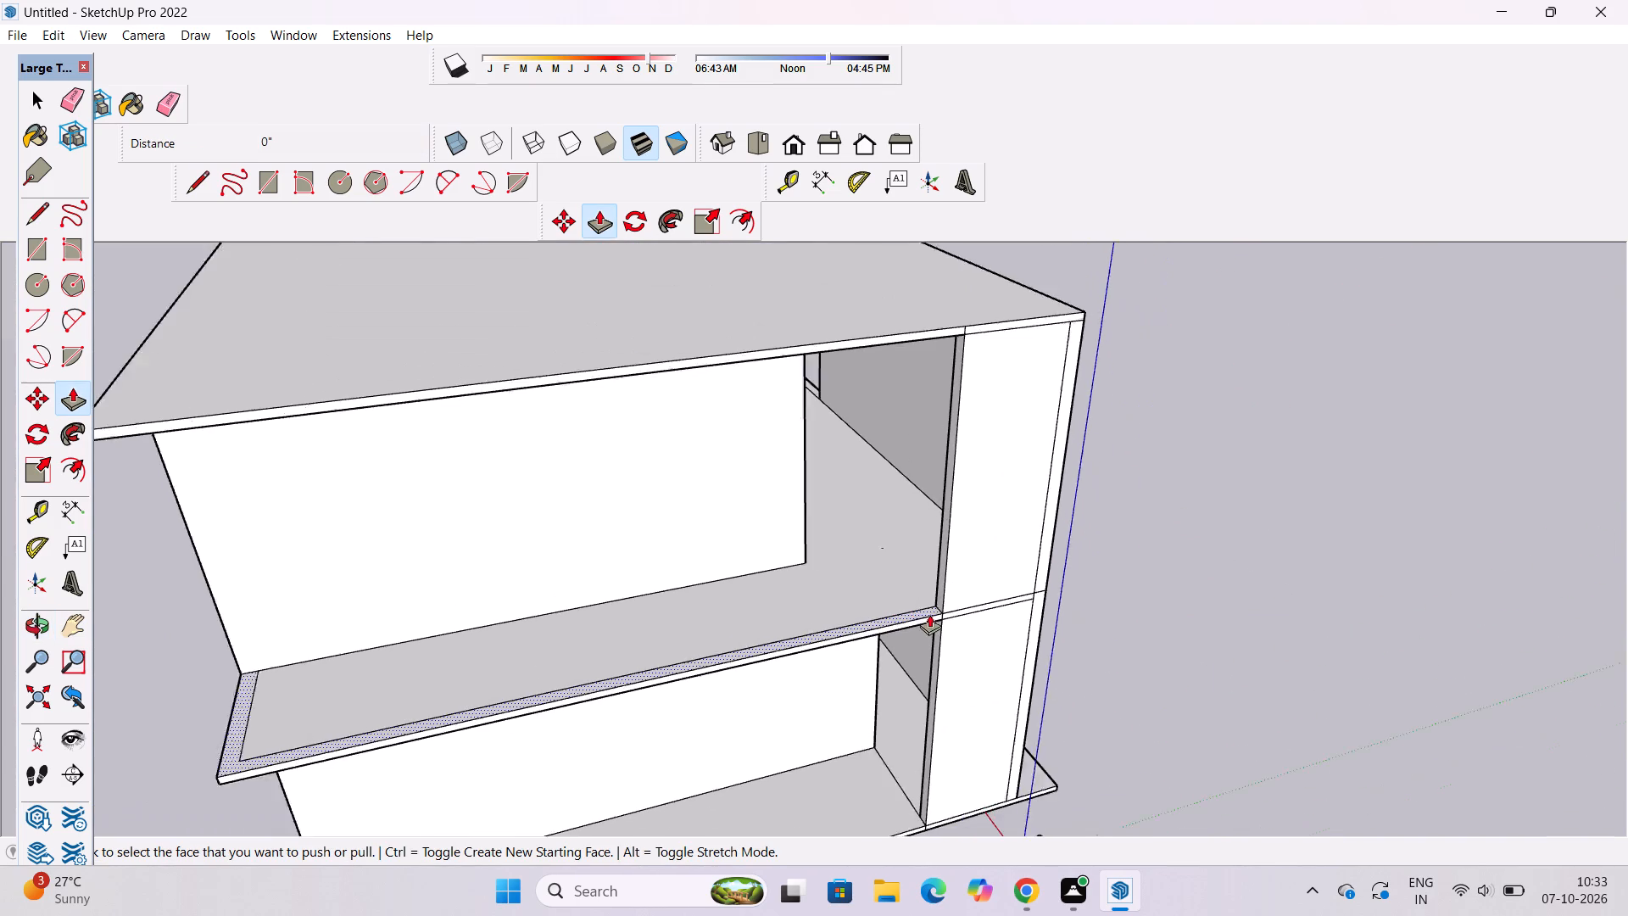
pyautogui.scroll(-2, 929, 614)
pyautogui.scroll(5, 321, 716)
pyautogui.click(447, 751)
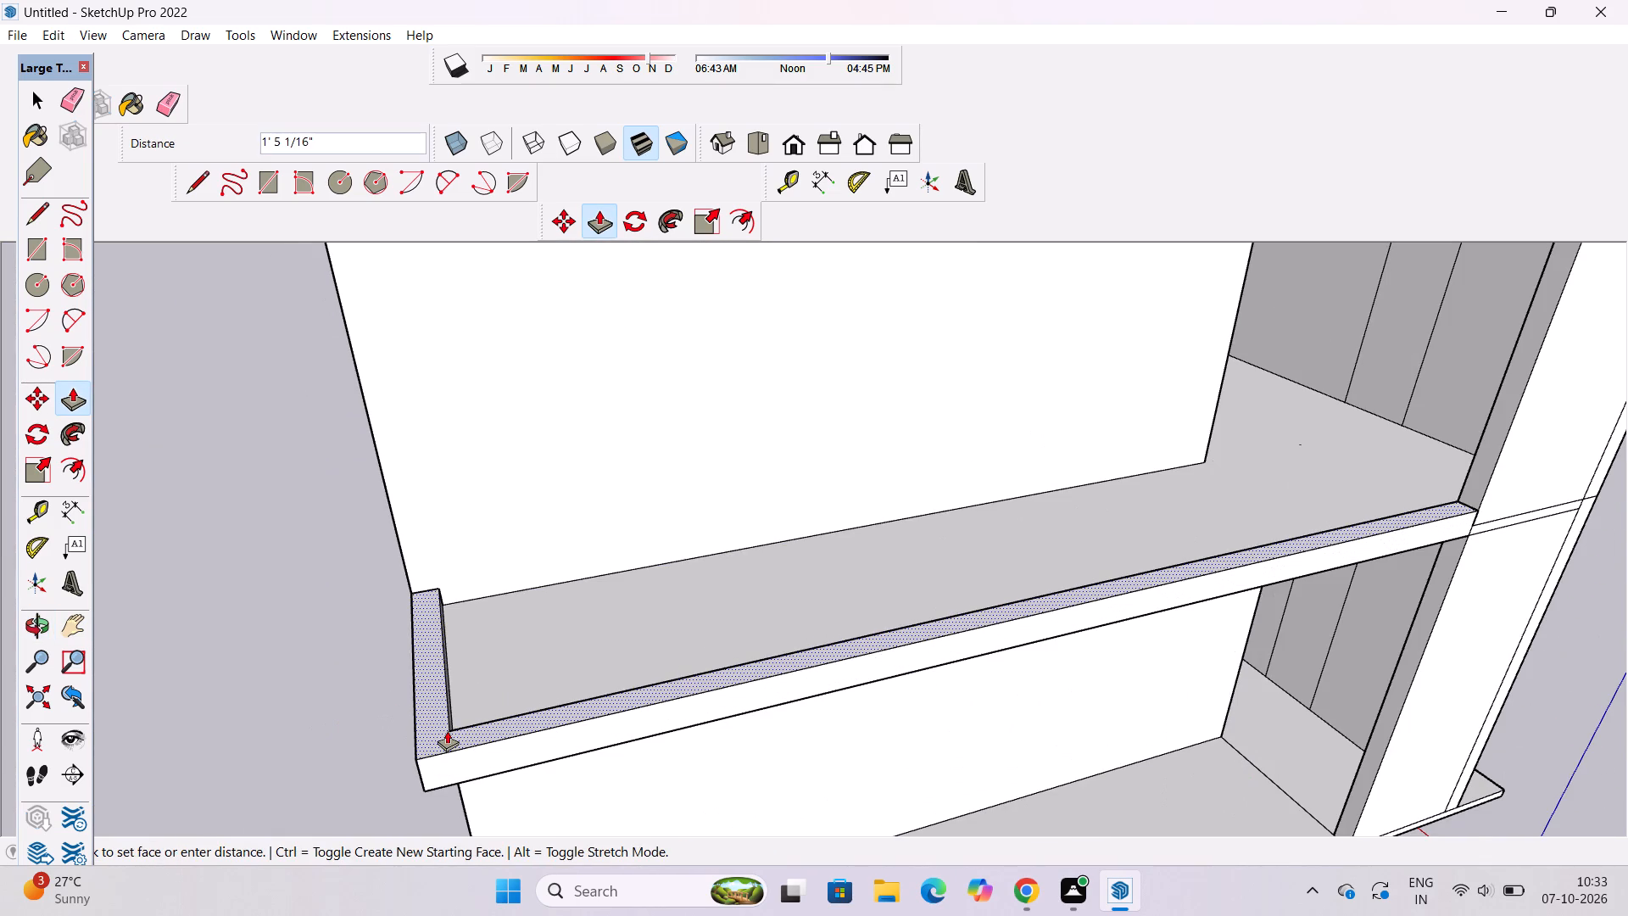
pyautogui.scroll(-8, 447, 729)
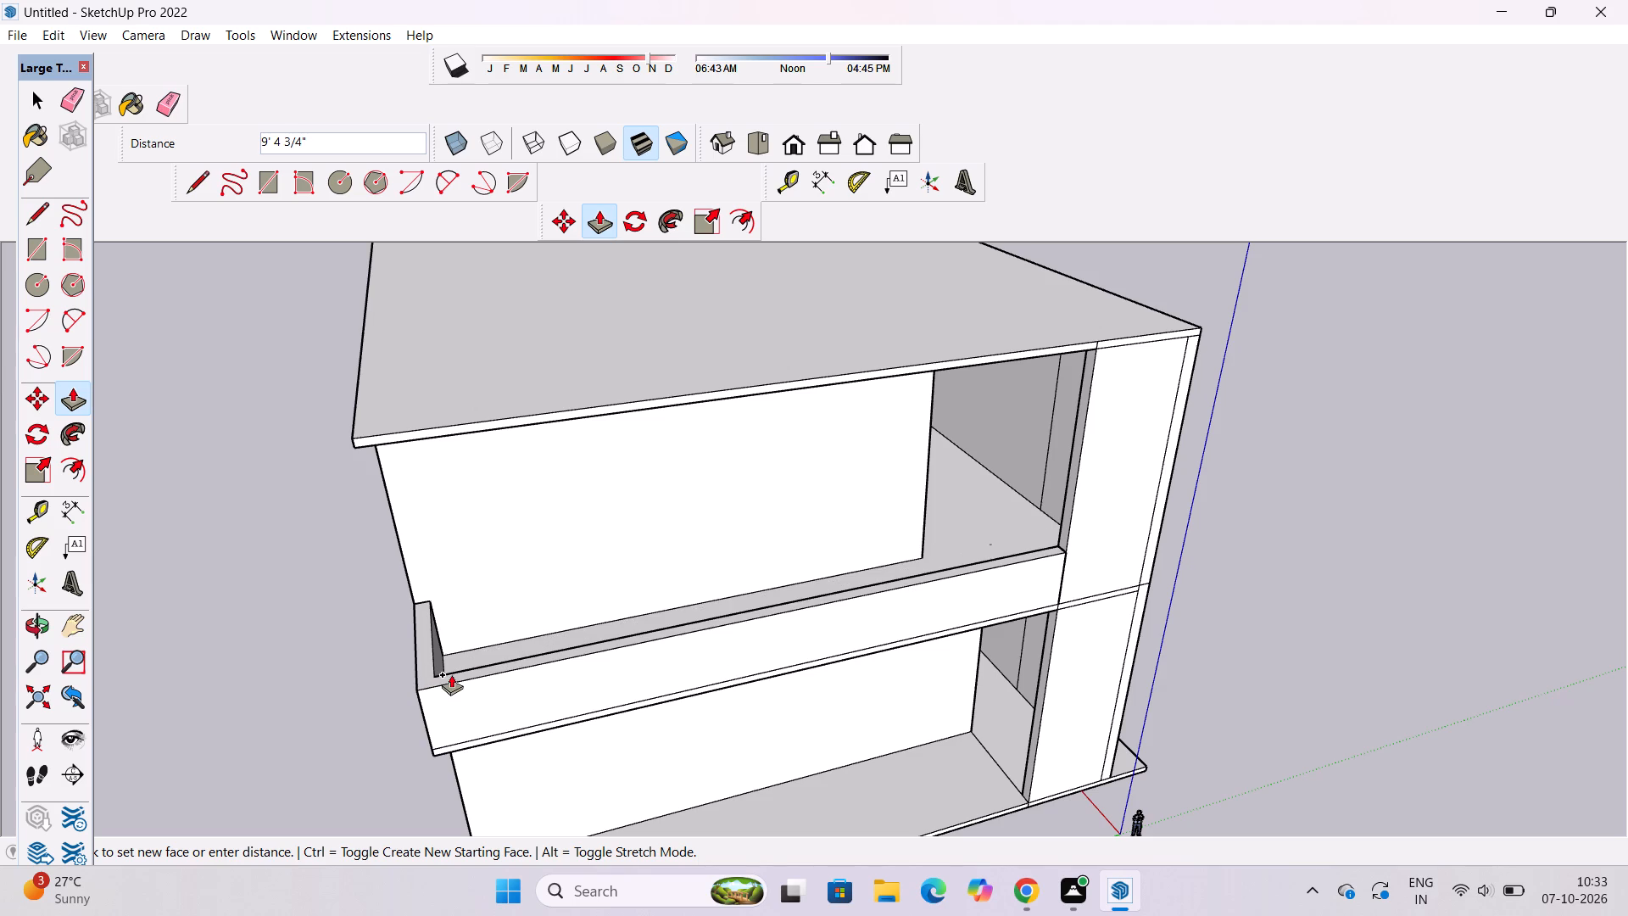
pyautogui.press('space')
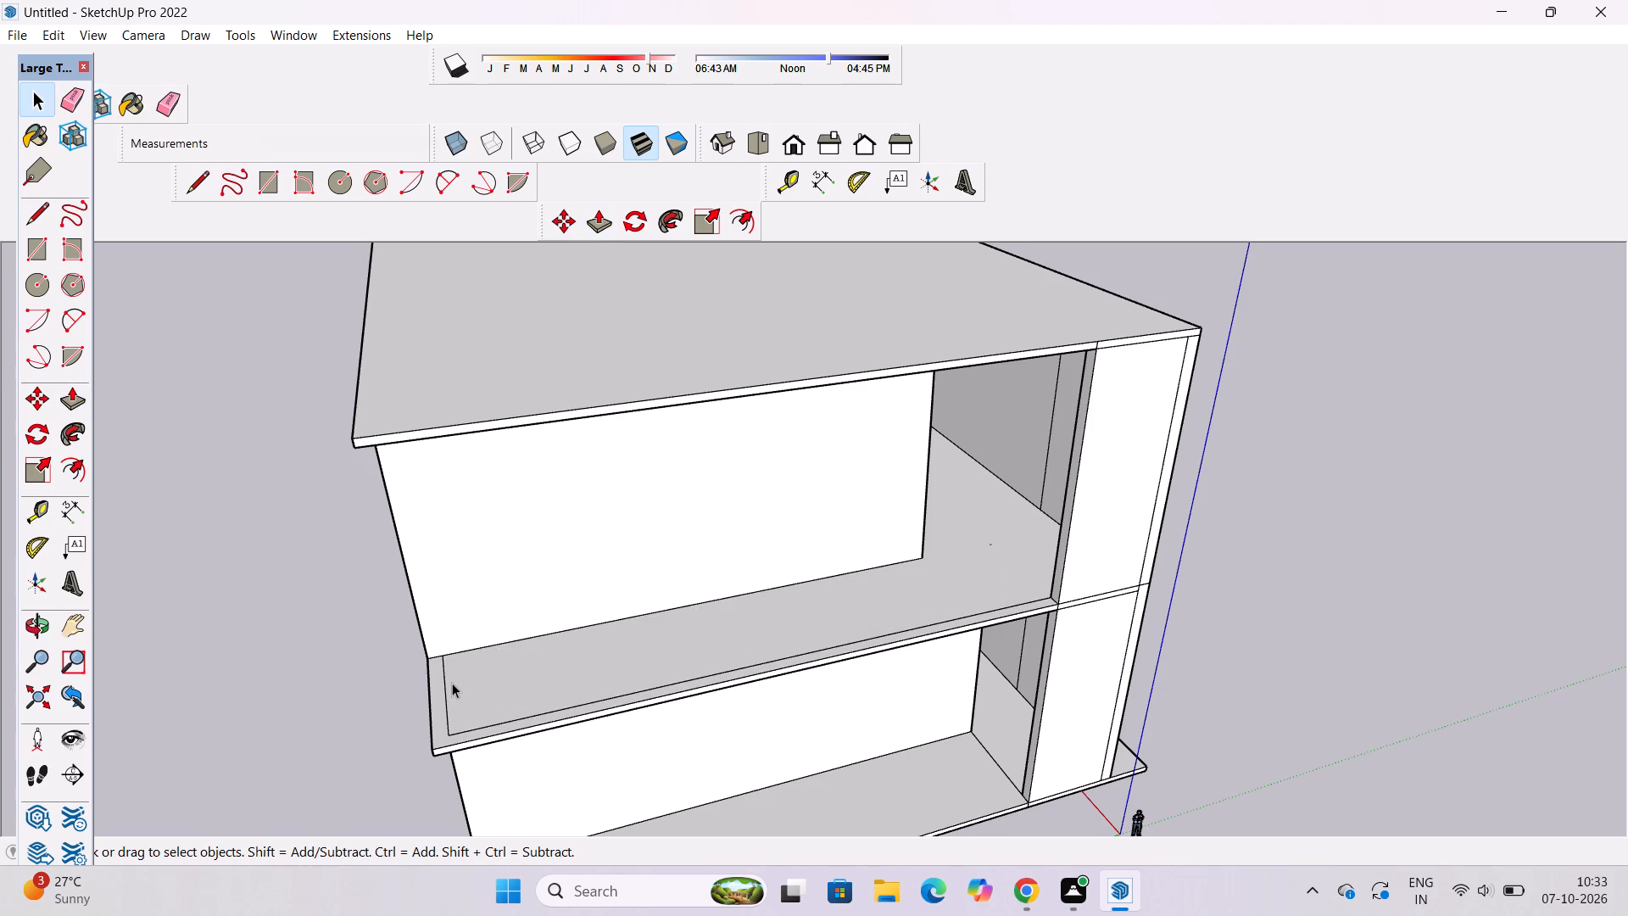
# Examine the lower roof slab's open border and both overhangs from above, close up and from below.
pyautogui.press('o')
pyautogui.scroll(-3, 461, 701)
pyautogui.moveTo(586, 770); pyautogui.dragTo(481, 746)
pyautogui.scroll(5, 504, 662)
pyautogui.keyDown('shift'); pyautogui.moveTo(477, 662); pyautogui.dragTo(616, 708); pyautogui.keyUp('shift')
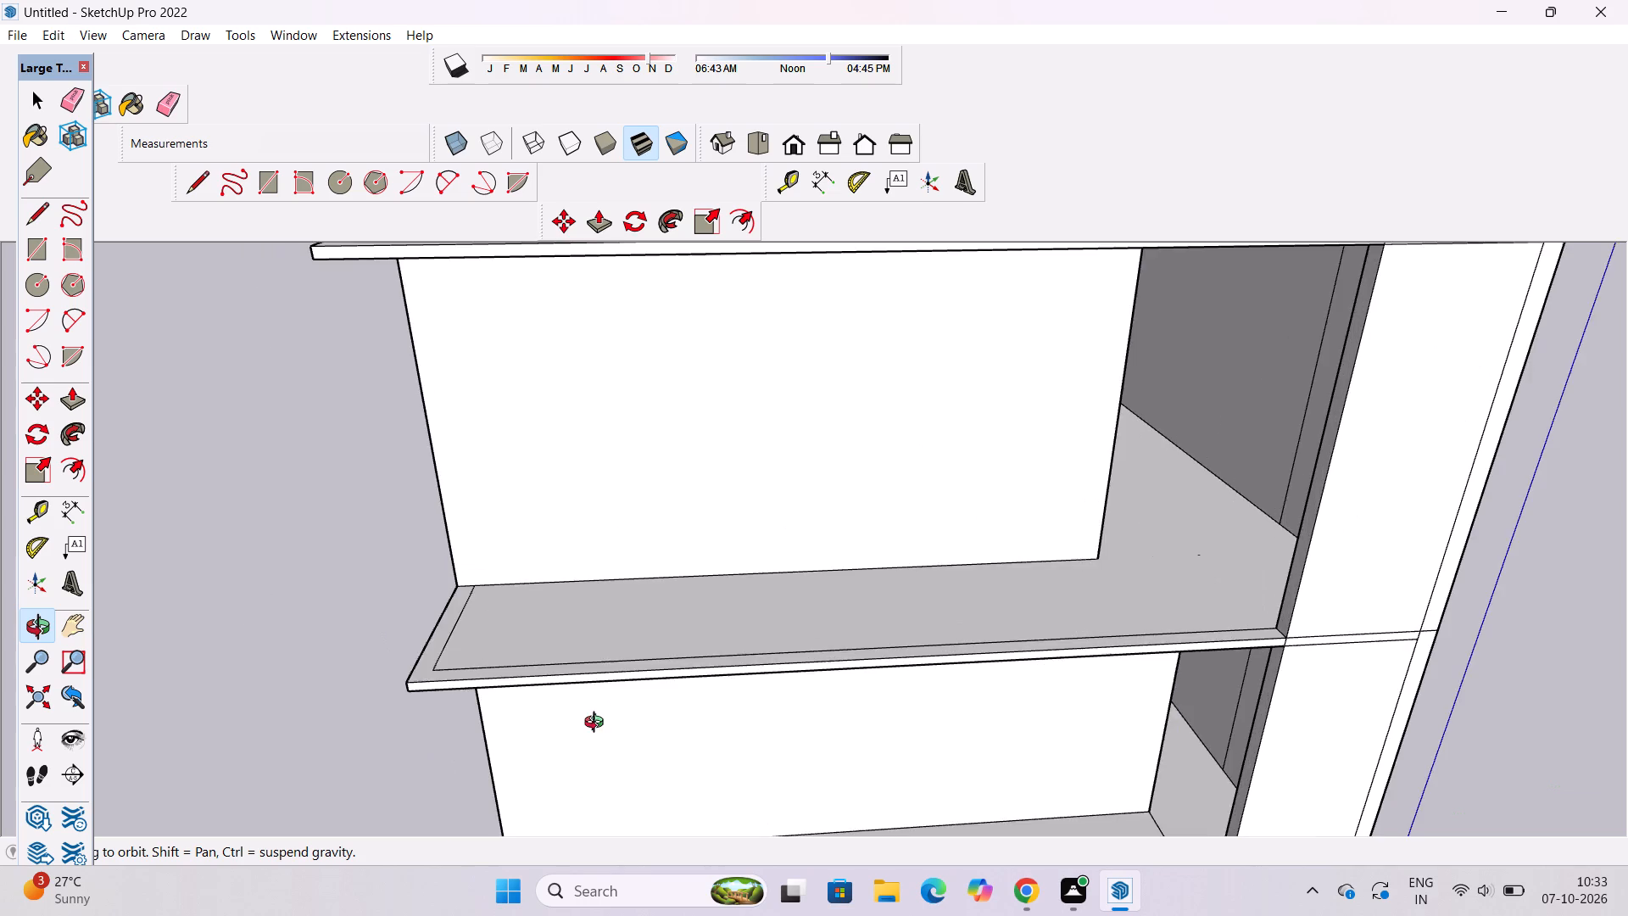
pyautogui.moveTo(597, 725); pyautogui.dragTo(584, 737)
pyautogui.scroll(-4, 584, 737)
pyautogui.moveTo(576, 745); pyautogui.dragTo(689, 782)
pyautogui.keyDown('shift'); pyautogui.moveTo(689, 782); pyautogui.dragTo(670, 748); pyautogui.keyUp('shift')
pyautogui.scroll(1, 667, 746)
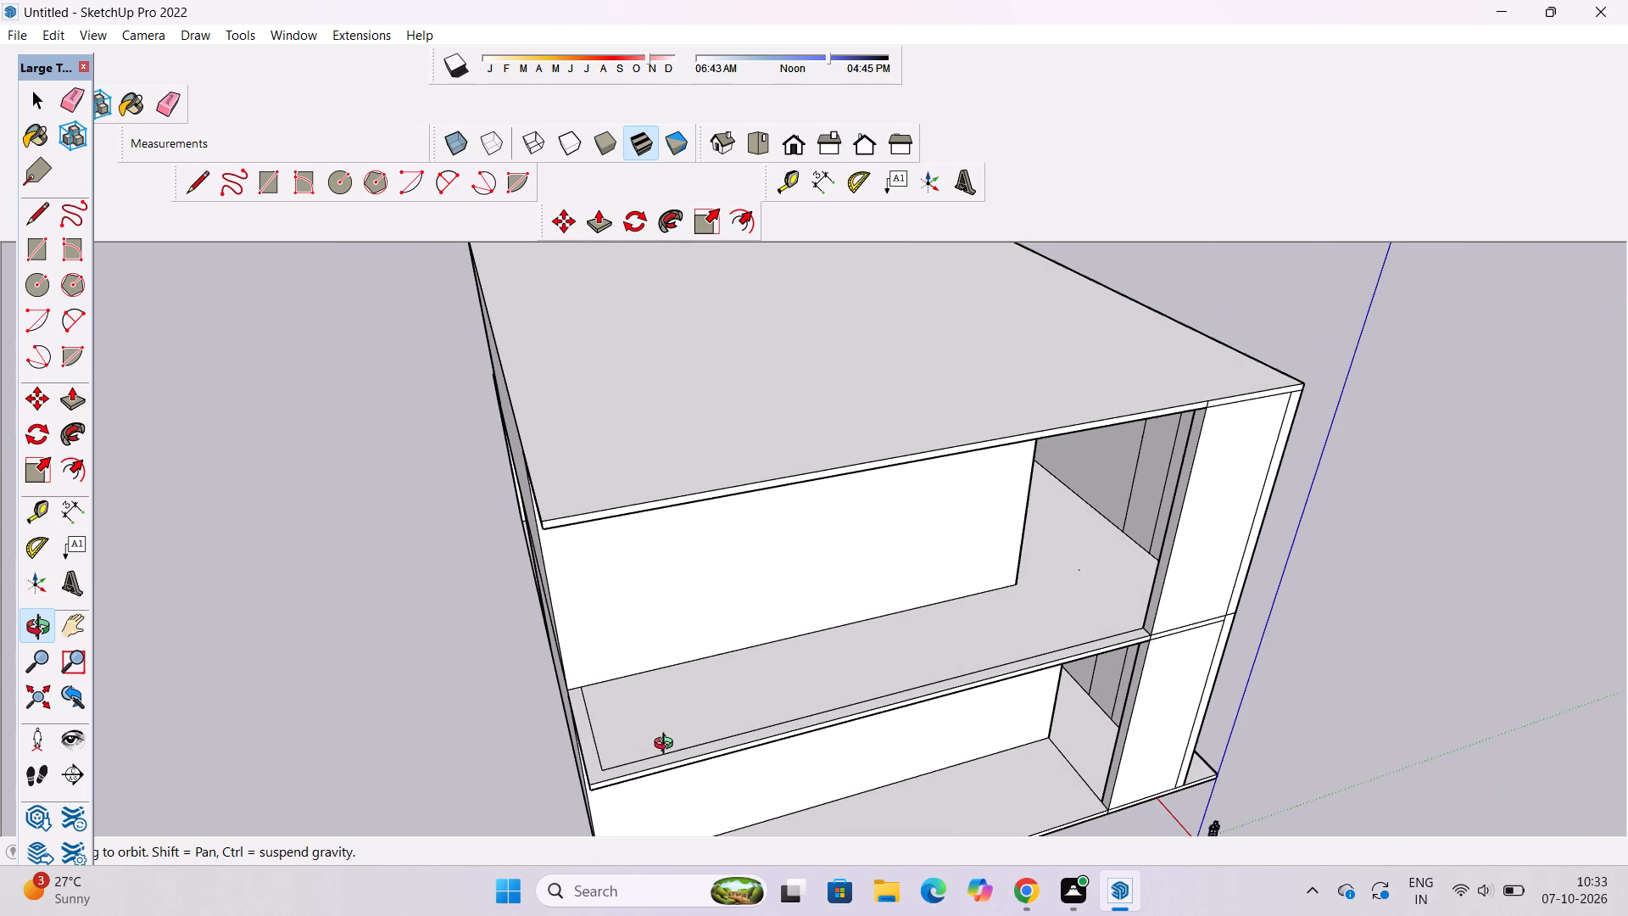
pyautogui.scroll(-2, 592, 732)
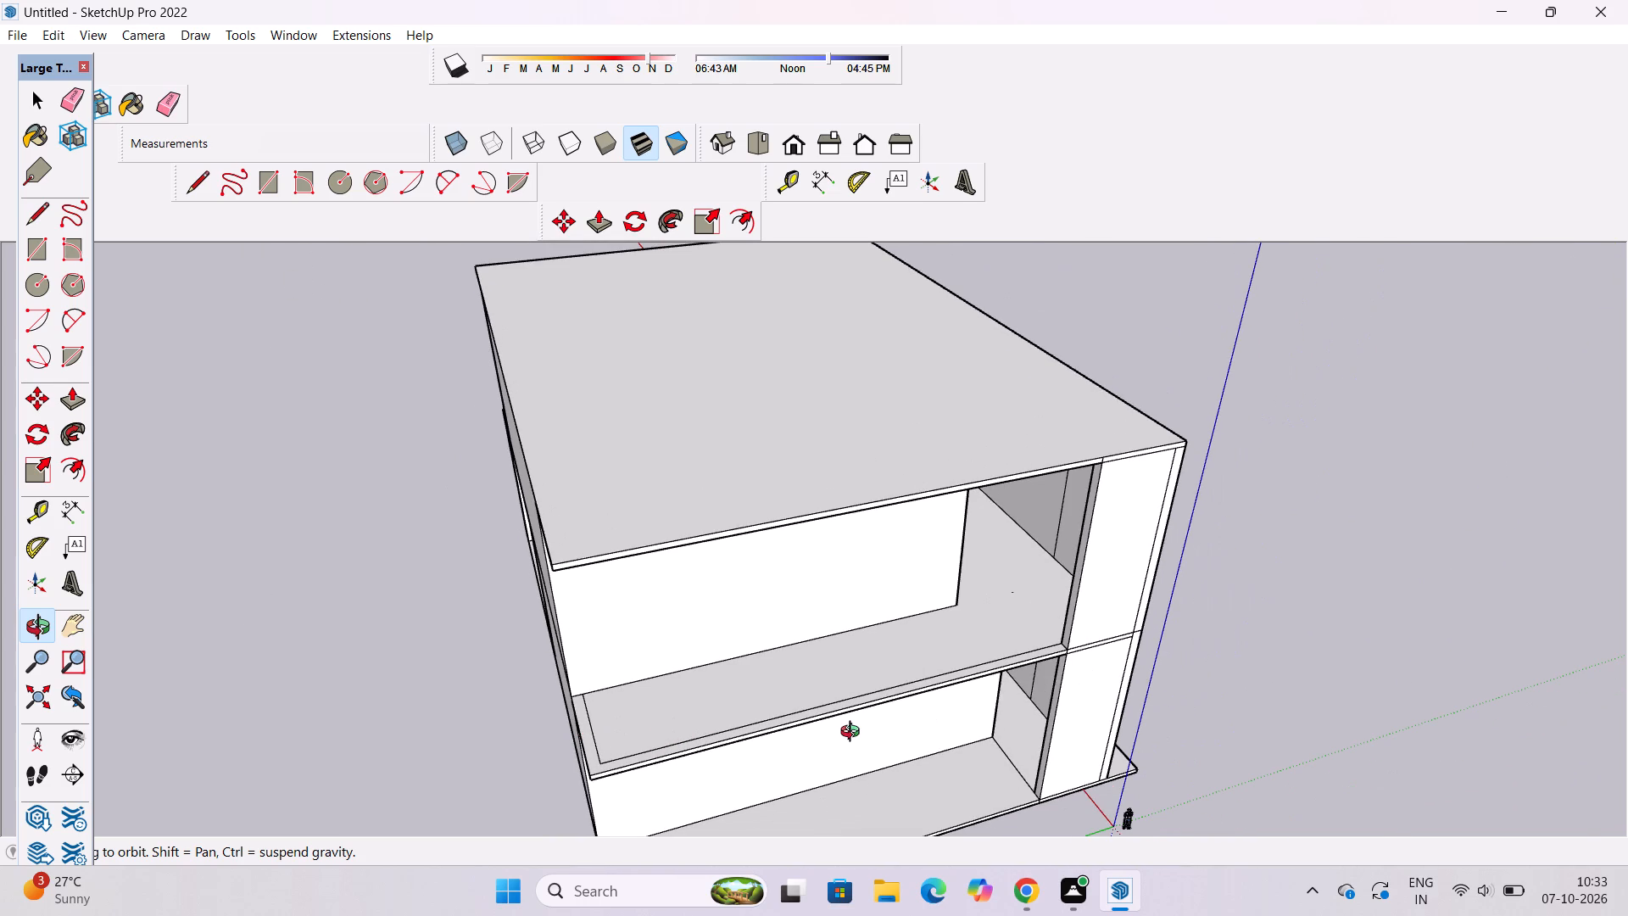
pyautogui.scroll(1, 854, 734)
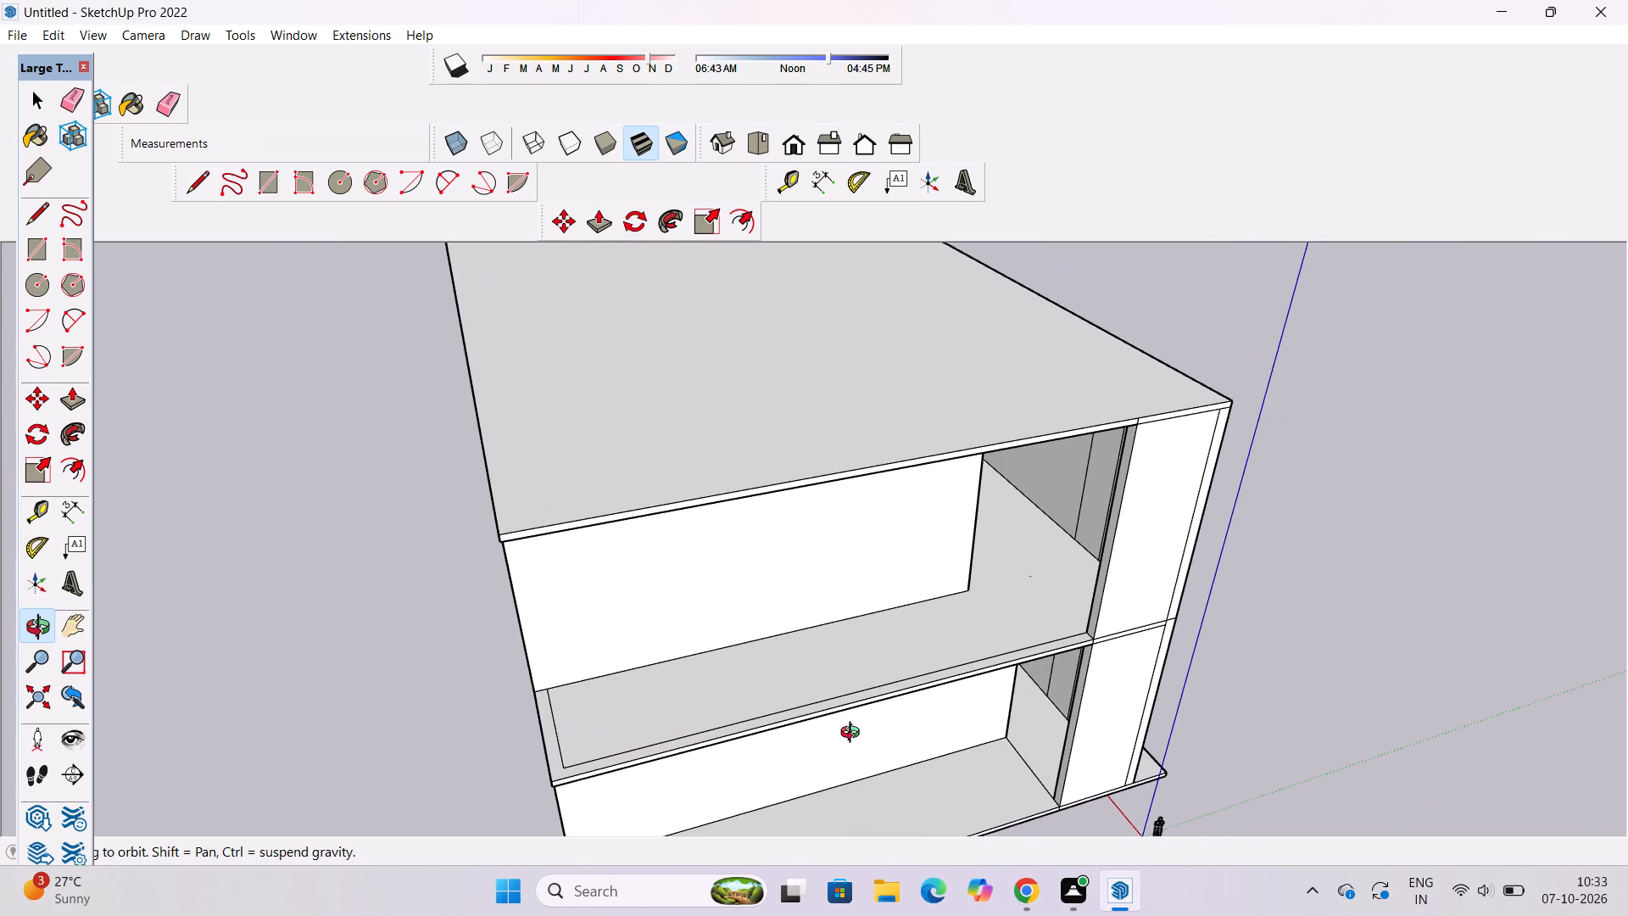
pyautogui.scroll(-5, 823, 729)
pyautogui.moveTo(848, 763); pyautogui.dragTo(637, 656)
pyautogui.scroll(2, 693, 673)
pyautogui.keyDown('shift'); pyautogui.moveTo(693, 673); pyautogui.dragTo(705, 690); pyautogui.keyUp('shift')
pyautogui.moveTo(724, 726); pyautogui.dragTo(730, 532)
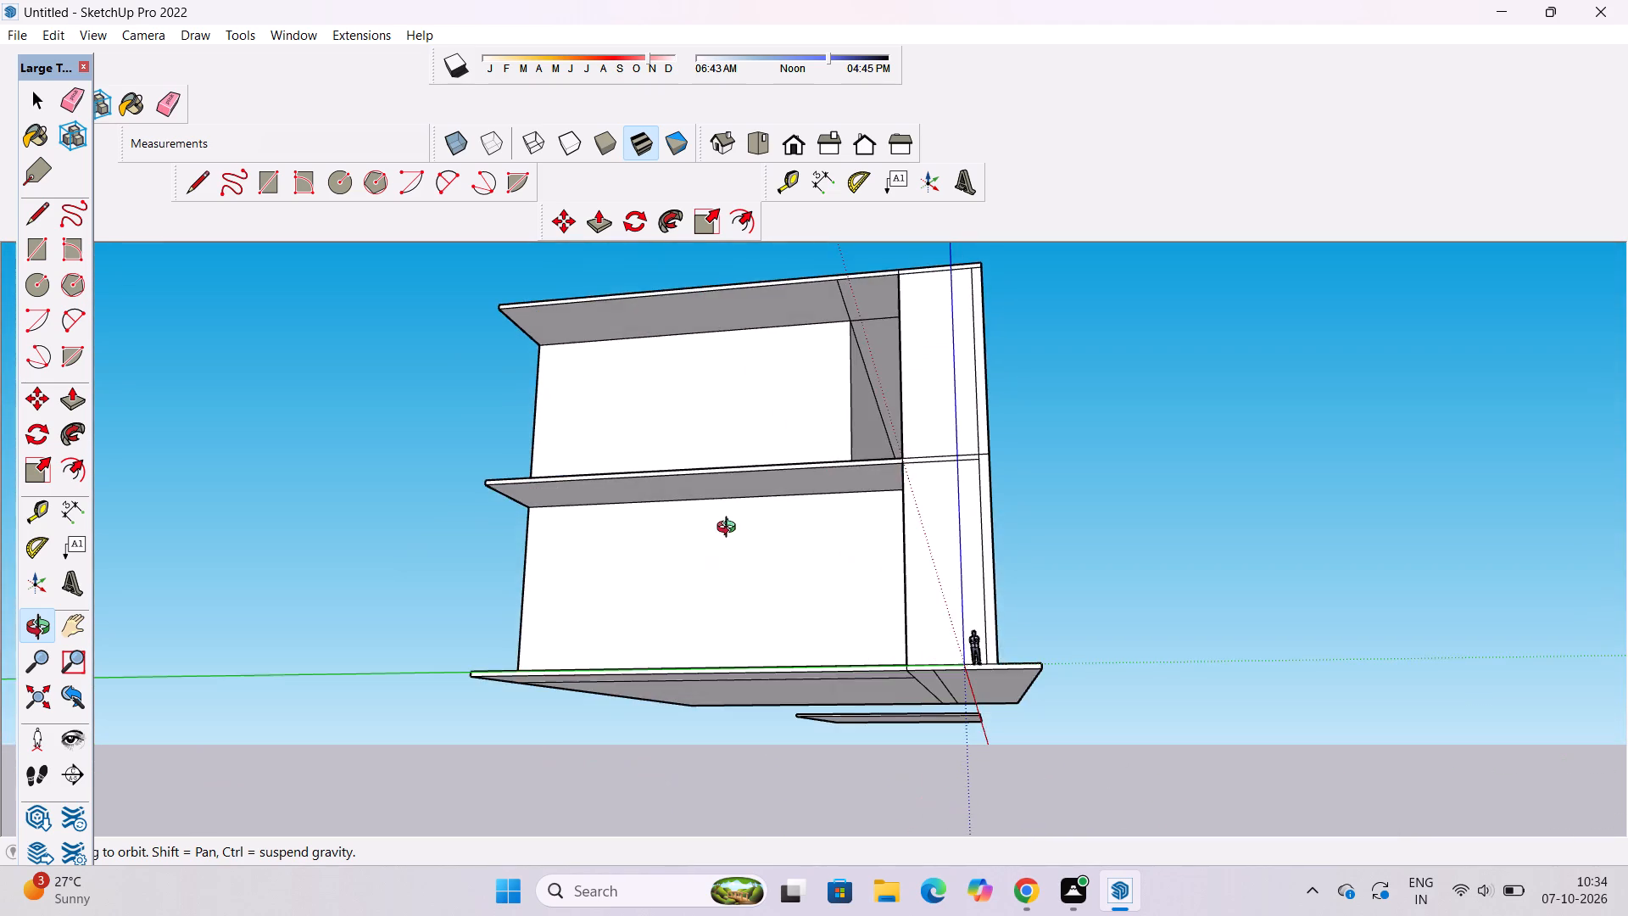
# Place a guide 2' in from the outer edge on the underside of the lower roof slab's side overhang.
pyautogui.moveTo(730, 529); pyautogui.dragTo(722, 628)
pyautogui.scroll(5, 725, 604)
pyautogui.moveTo(685, 634); pyautogui.dragTo(702, 535)
pyautogui.keyDown('shift'); pyautogui.moveTo(703, 532); pyautogui.dragTo(703, 634); pyautogui.keyUp('shift')
pyautogui.scroll(4, 600, 553)
pyautogui.moveTo(618, 561); pyautogui.dragTo(658, 600)
pyautogui.keyDown('shift'); pyautogui.click(661, 617); pyautogui.keyUp('shift')
pyautogui.press('t')
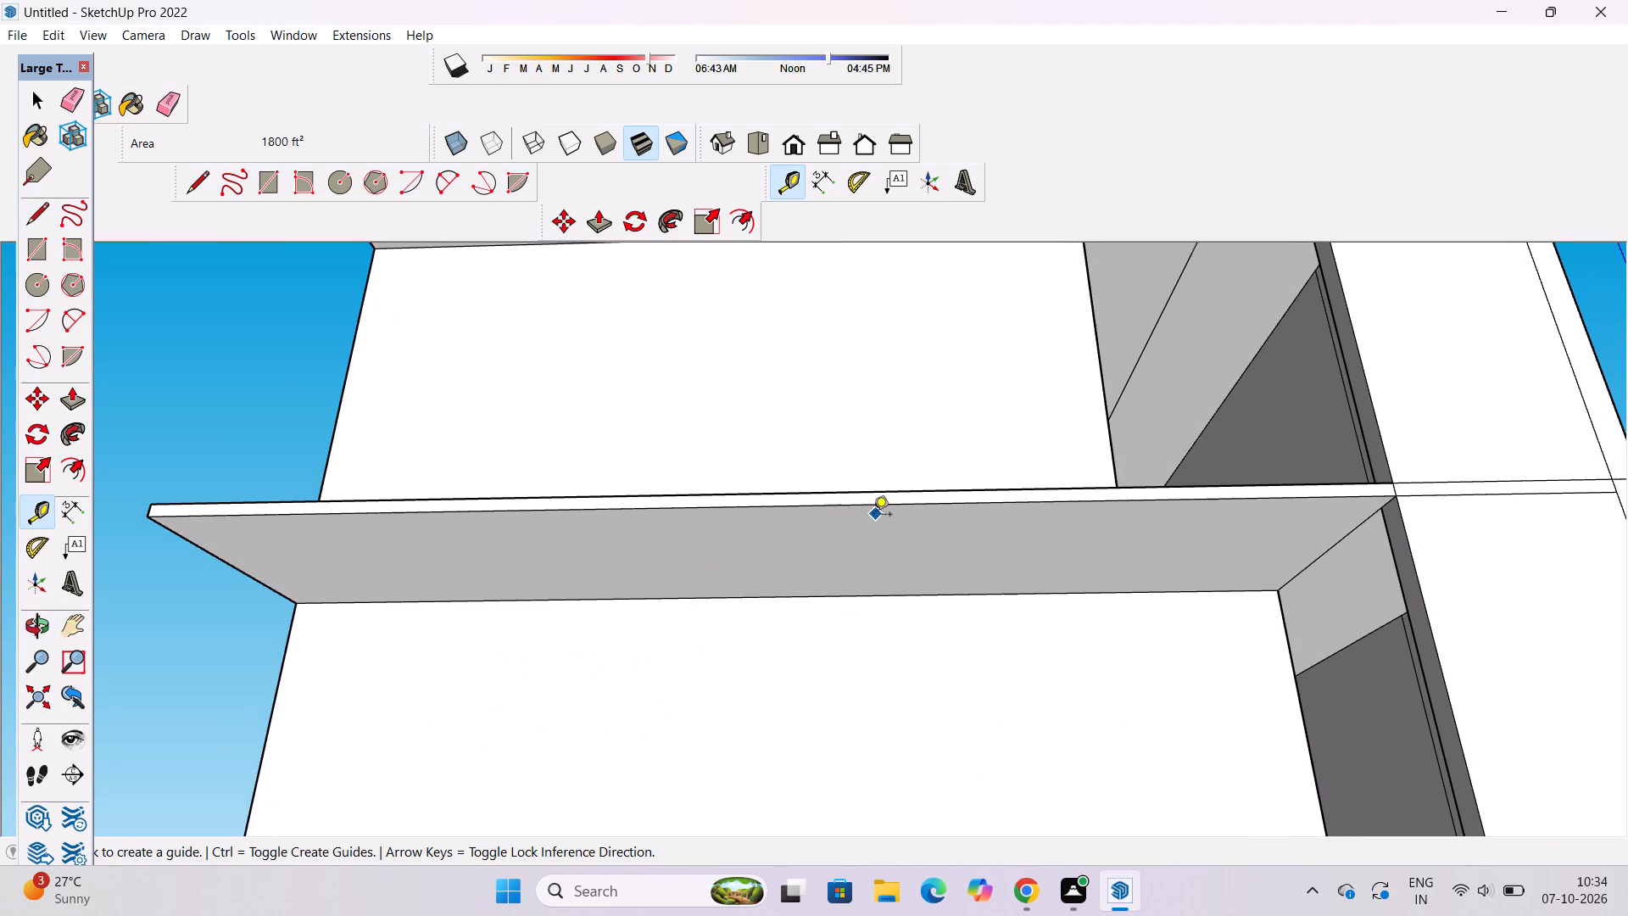
pyautogui.click(754, 507)
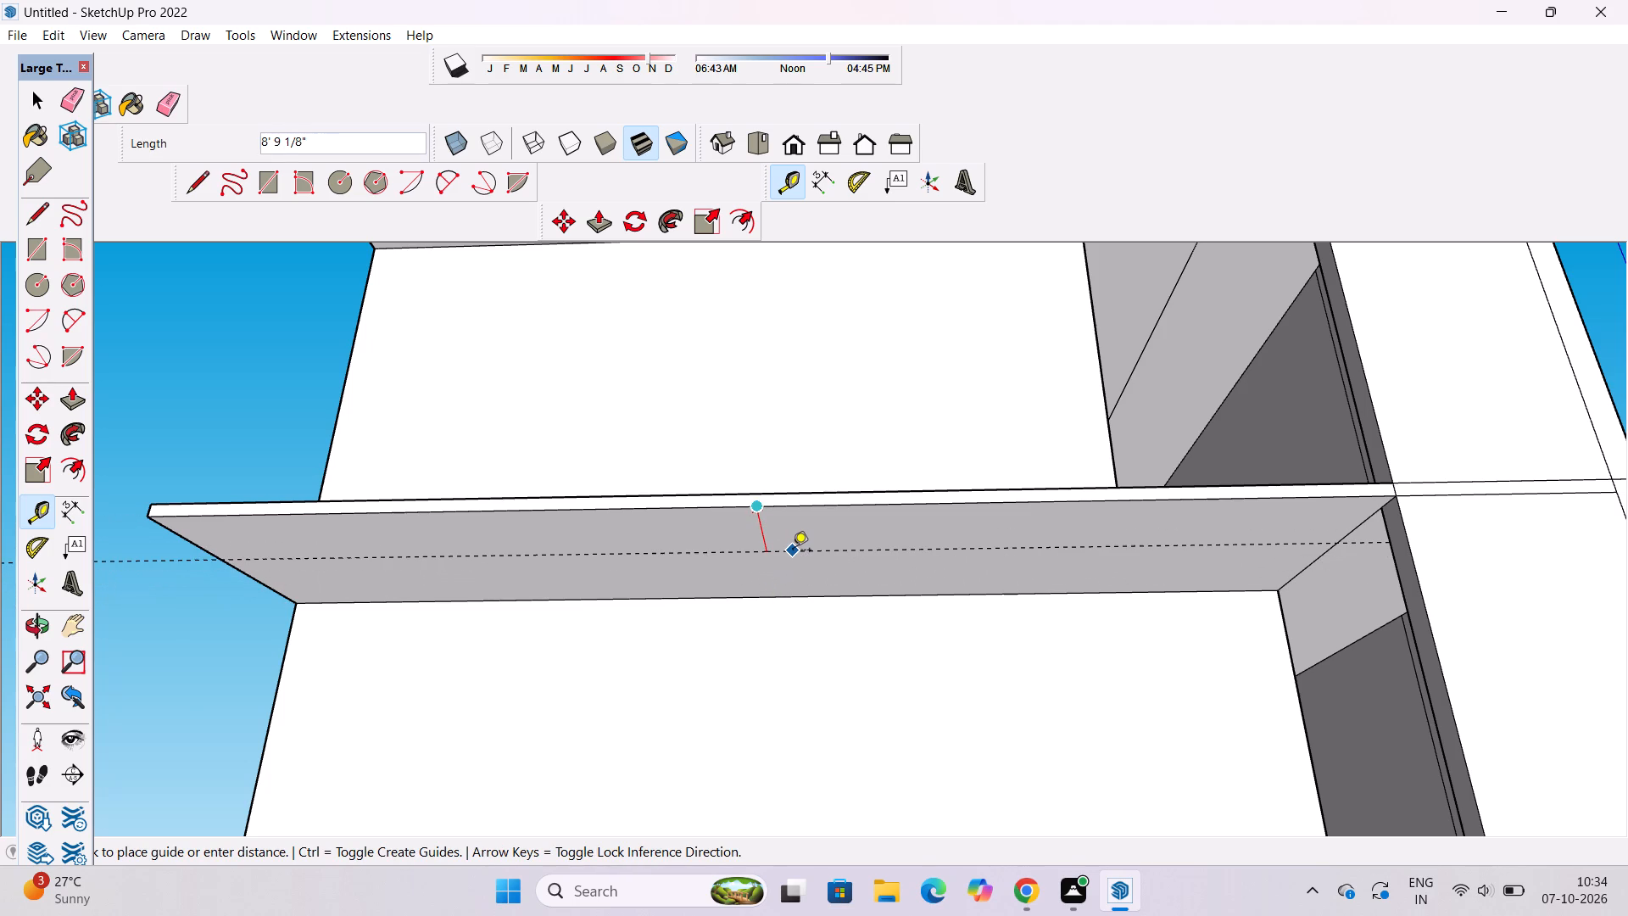
pyautogui.write("2'")
pyautogui.press('Return')
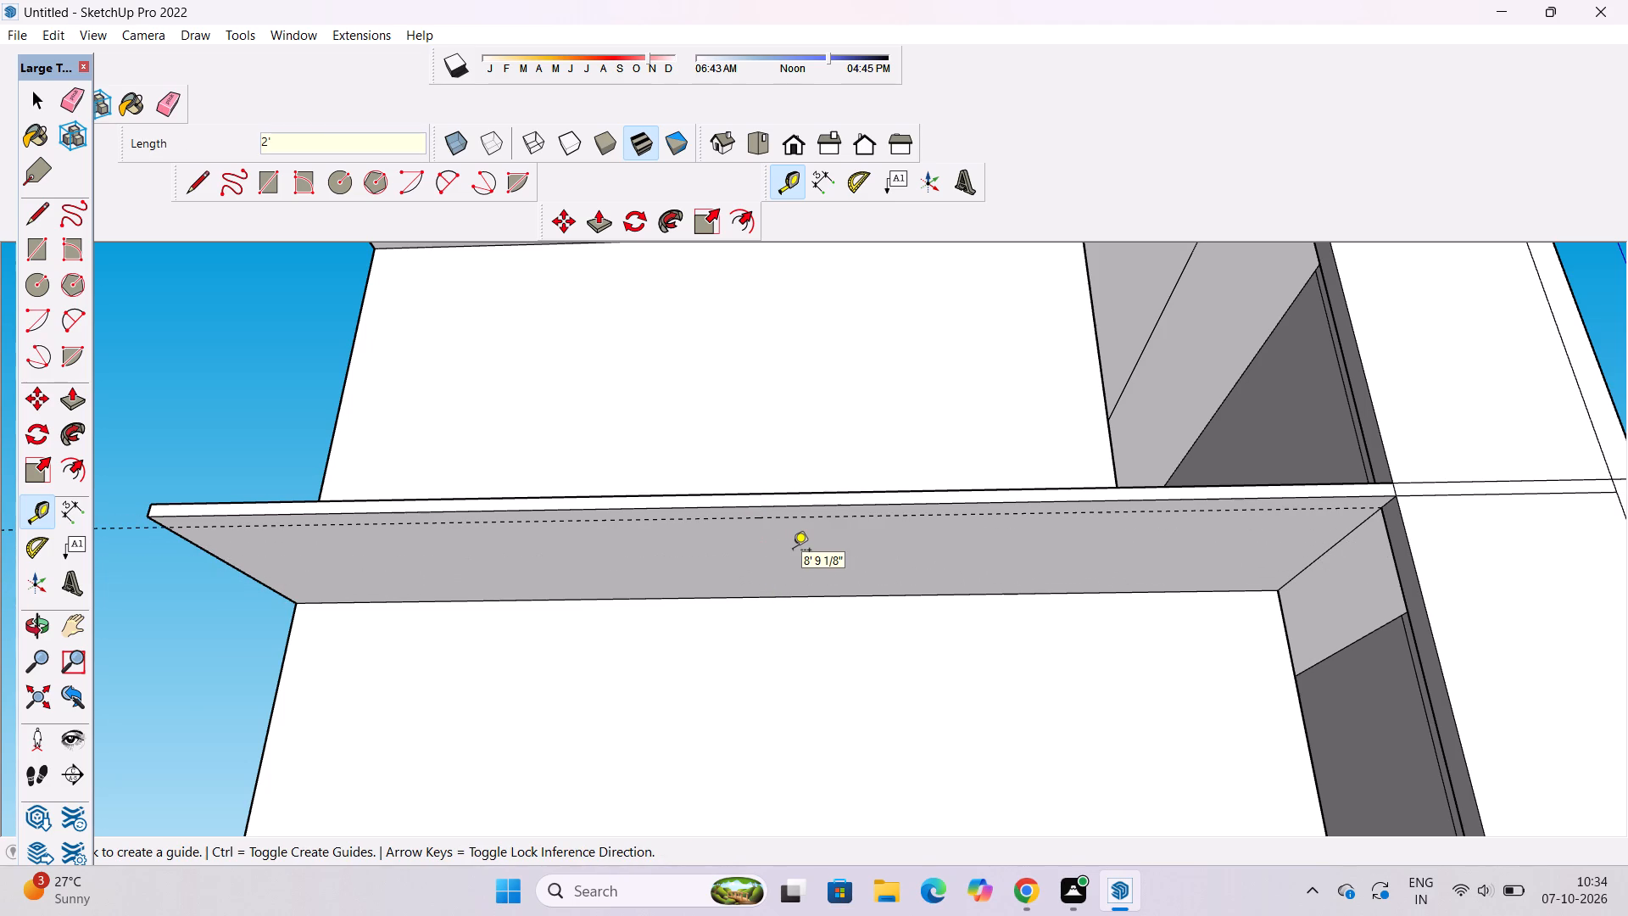
# Draw an edge along the guide across the full length of the side overhang's underside, marking off a 2' strip.
pyautogui.click(186, 183)
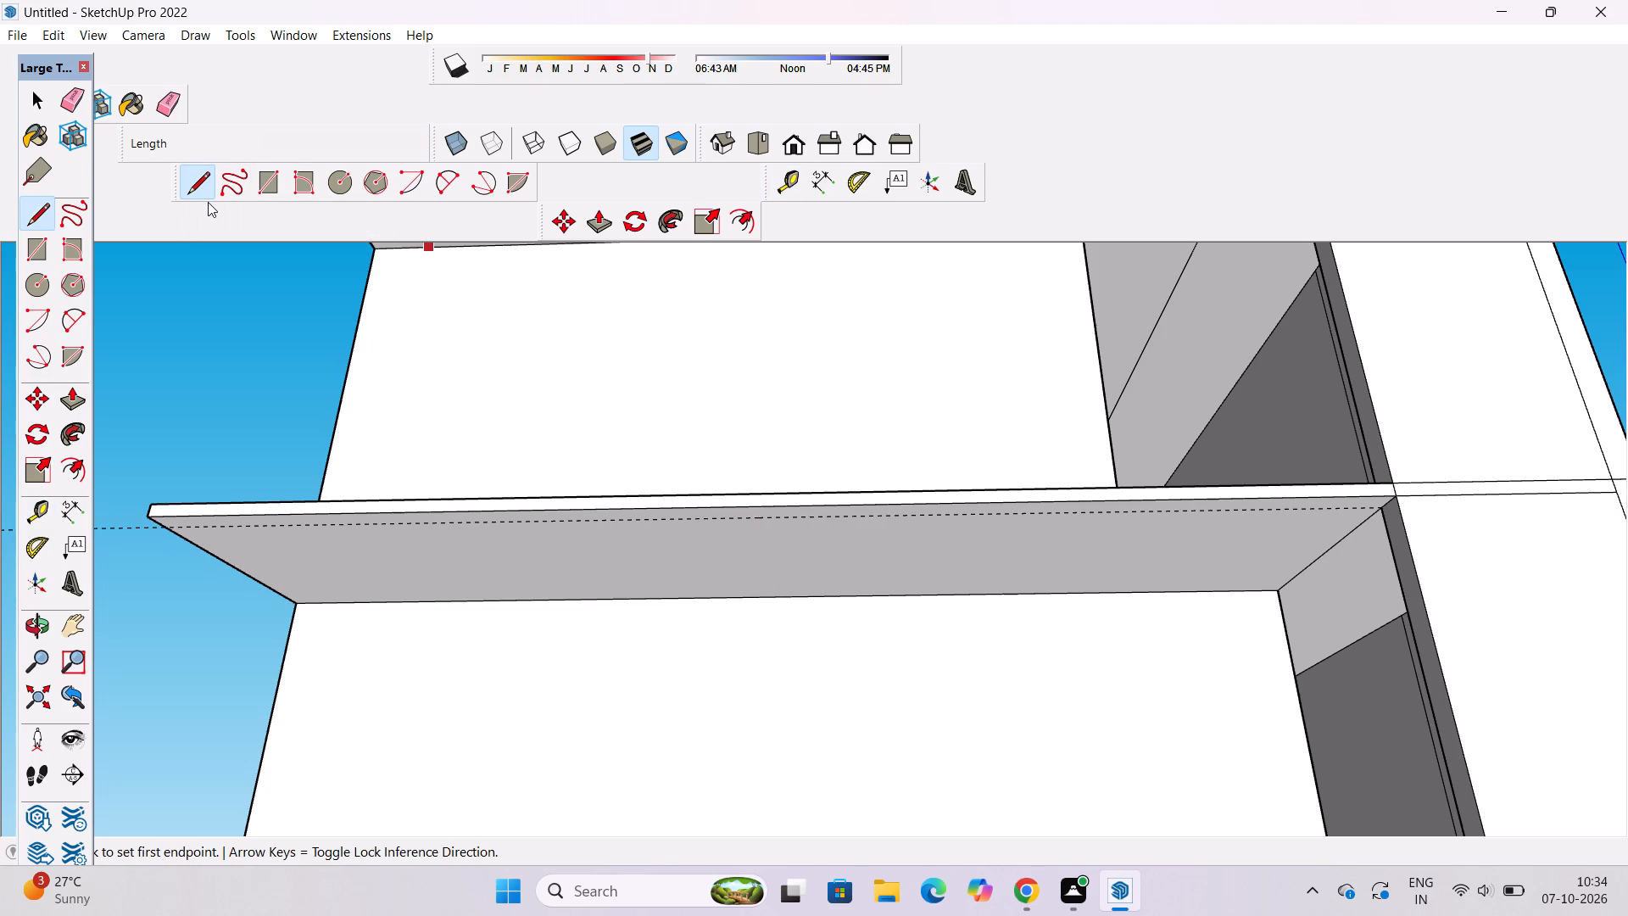
pyautogui.scroll(-4, 803, 427)
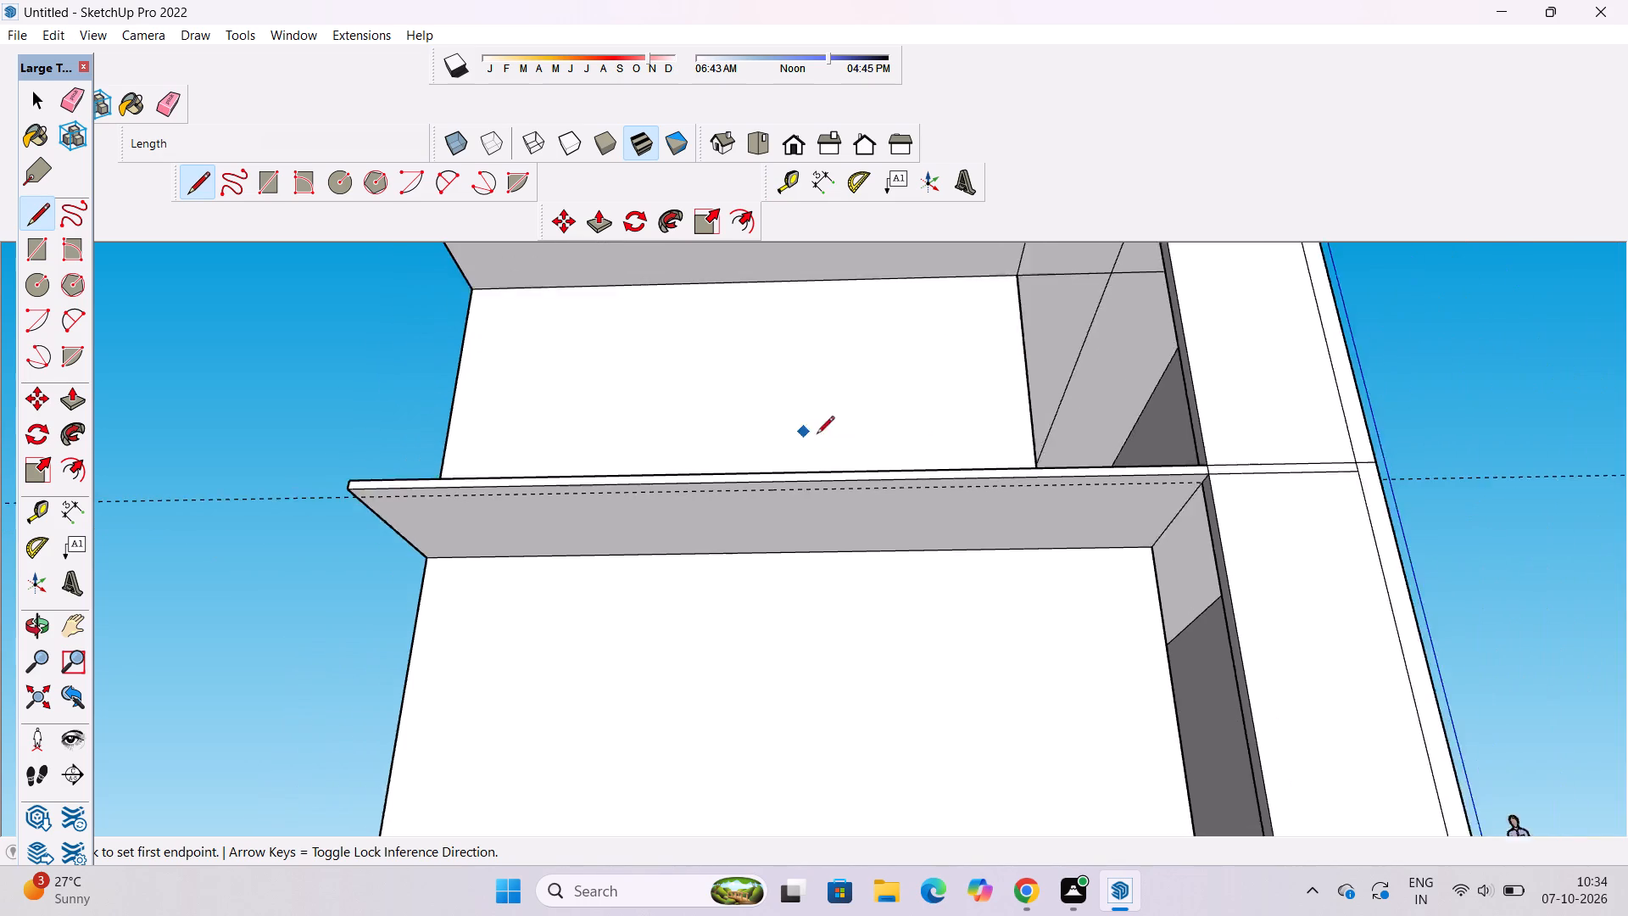
pyautogui.scroll(9, 1151, 518)
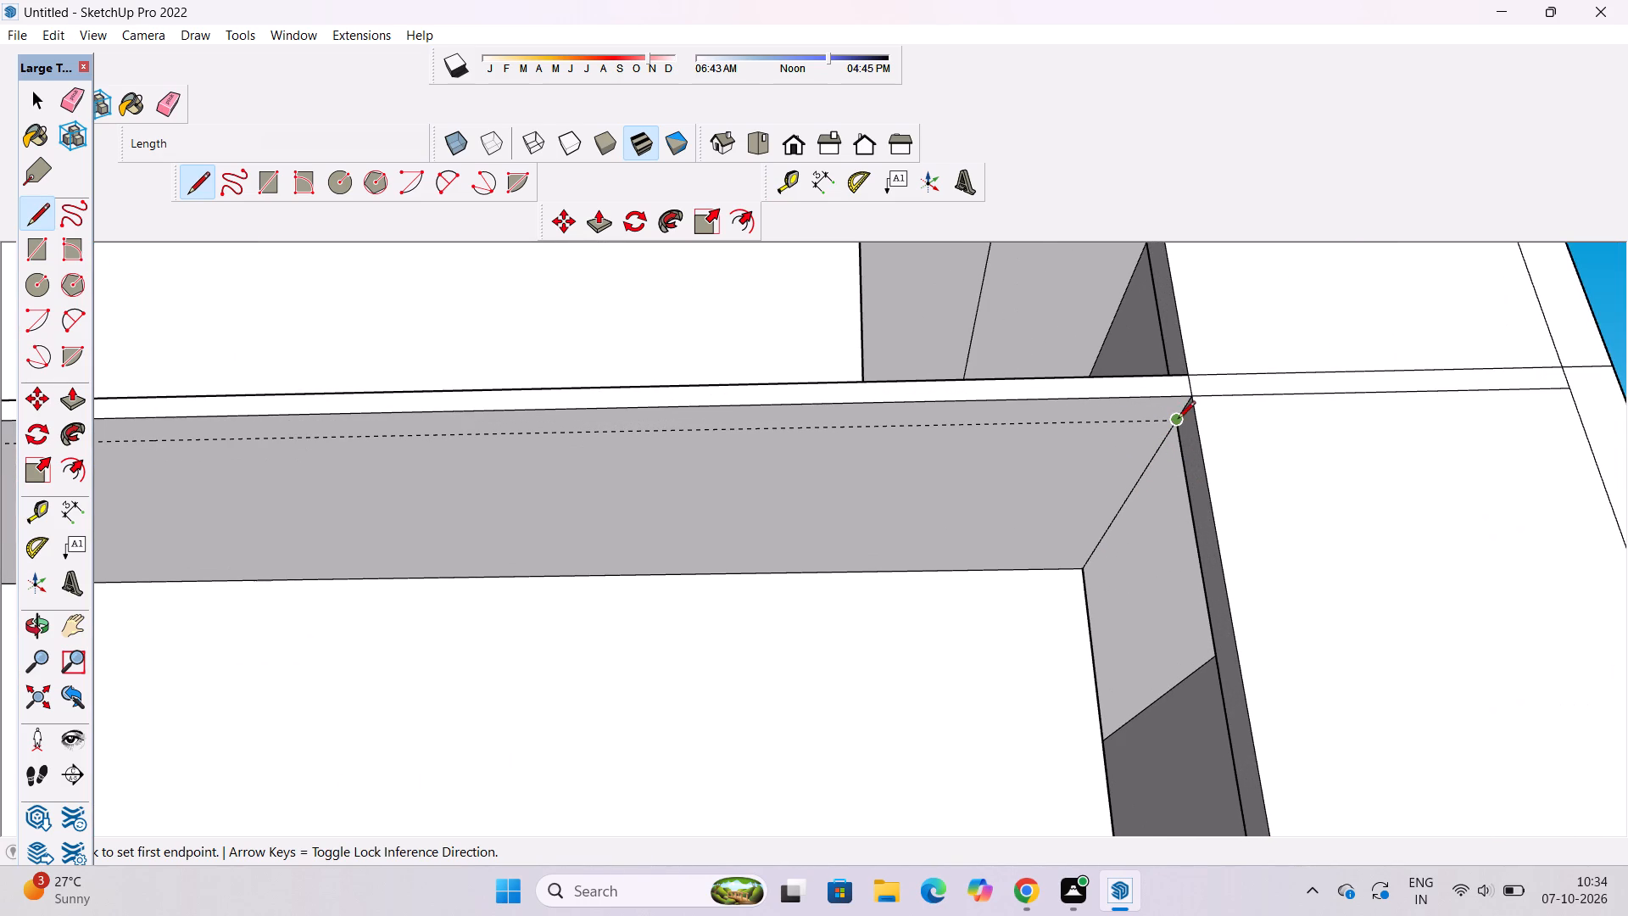
pyautogui.click(1174, 420)
pyautogui.scroll(-9, 1174, 420)
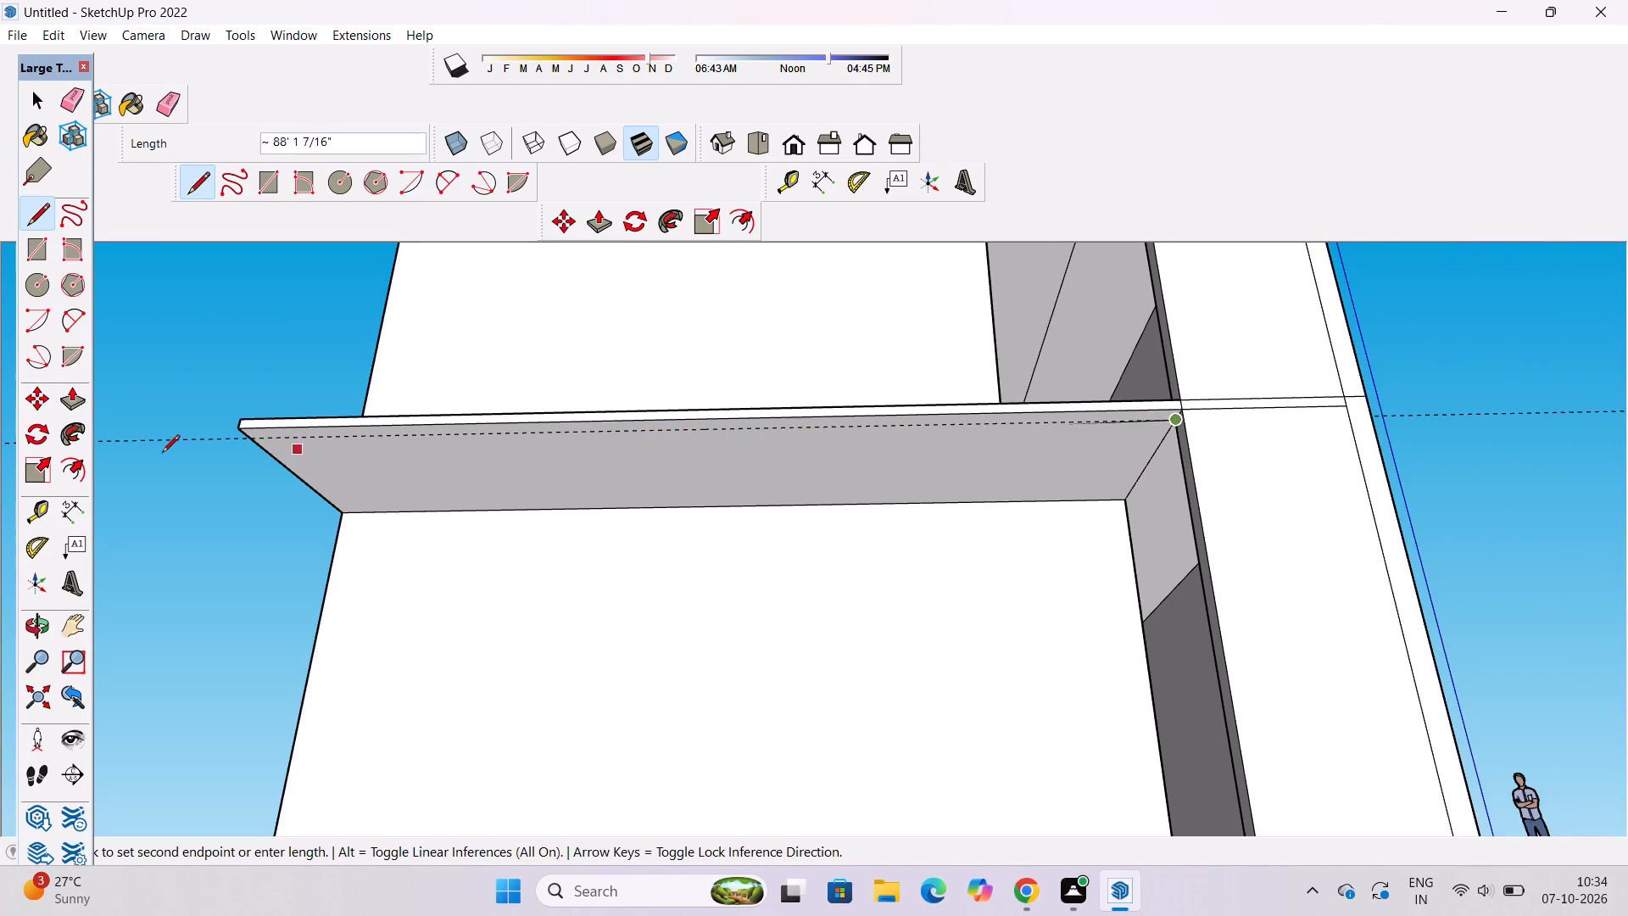
pyautogui.scroll(6, 160, 454)
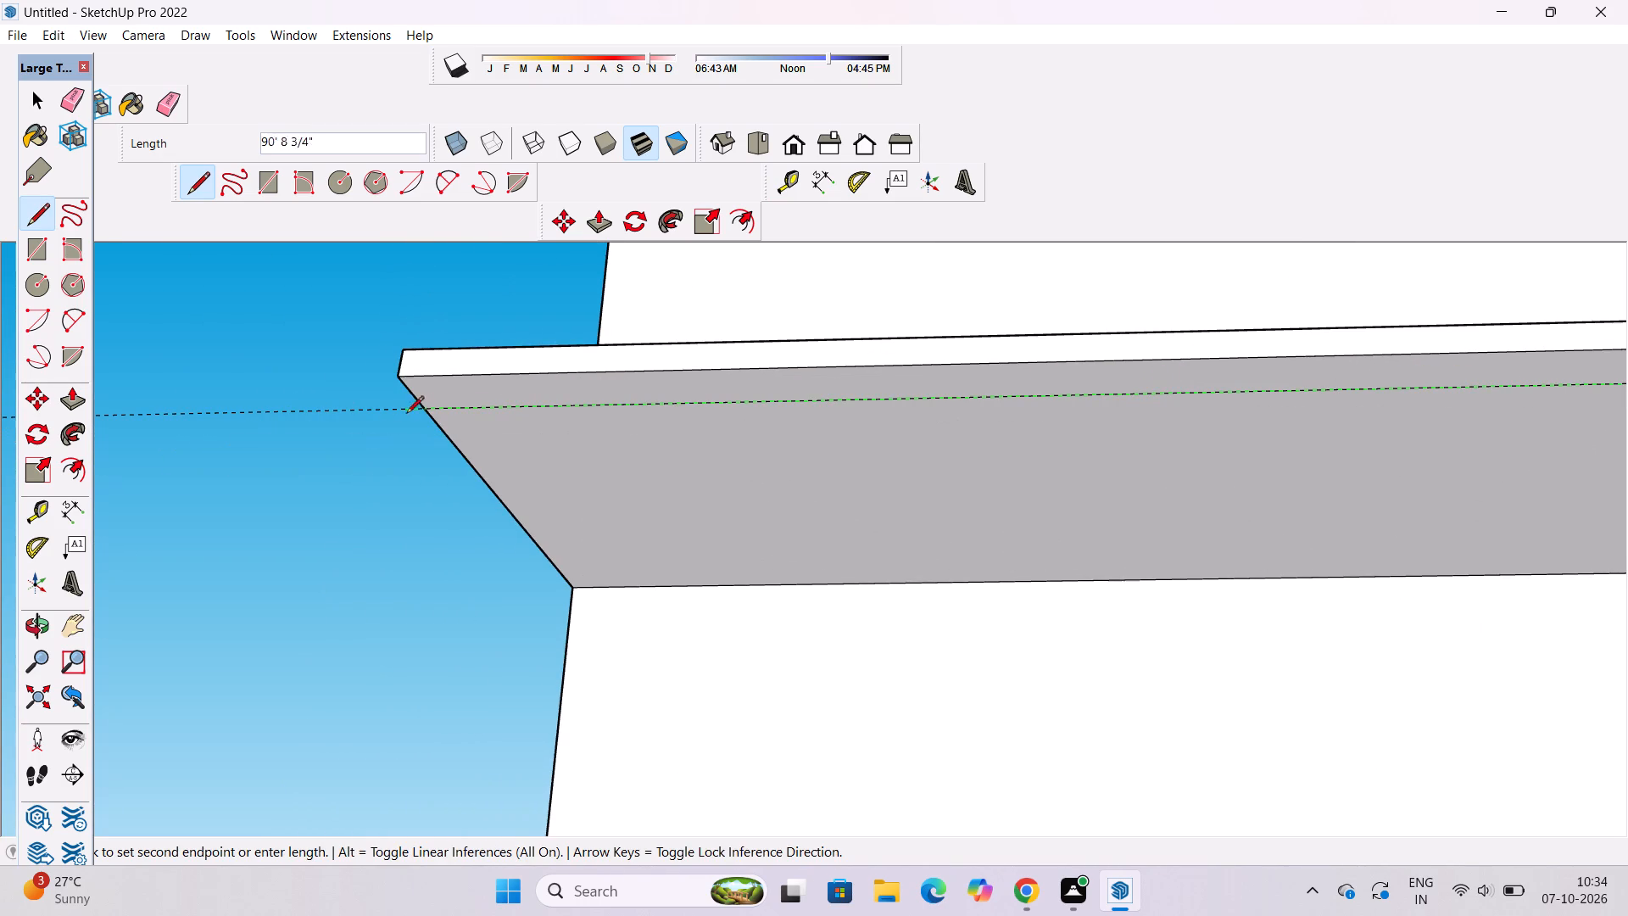
pyautogui.click(424, 410)
pyautogui.scroll(-5, 380, 410)
# Erase the guide at the lower roof slab's overhang.
pyautogui.press('space')
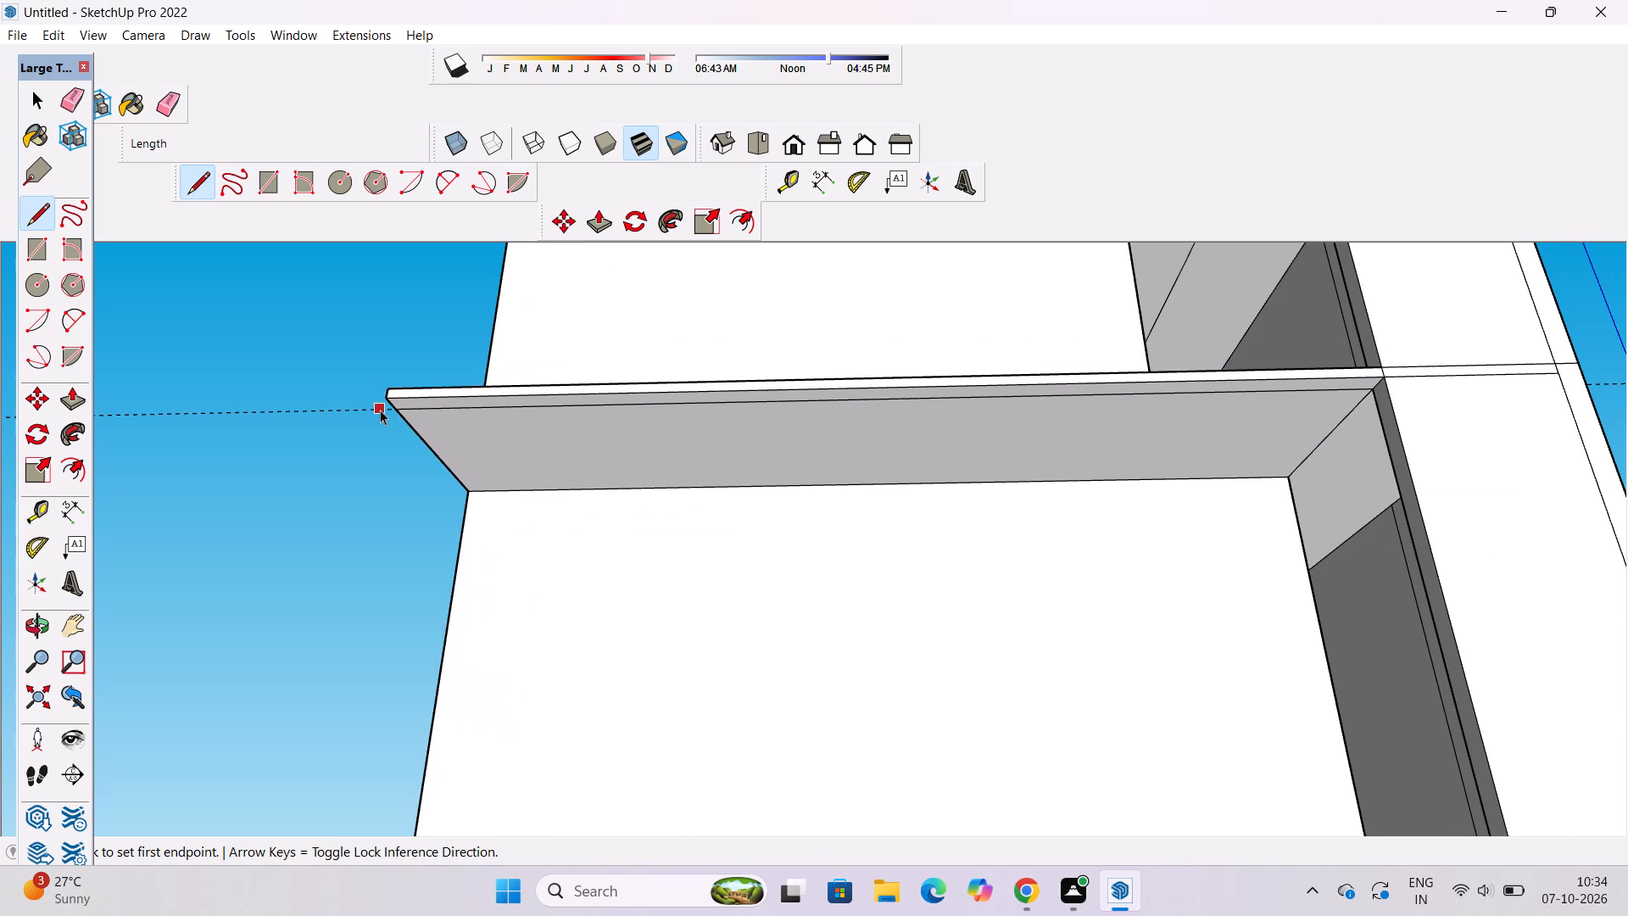
pyautogui.write('e')
pyautogui.moveTo(321, 401); pyautogui.dragTo(319, 423)
# Examine the 2' strip under the lower slab's overhang from below, close up and from the side of the building.
pyautogui.press('o')
pyautogui.scroll(-7, 313, 412)
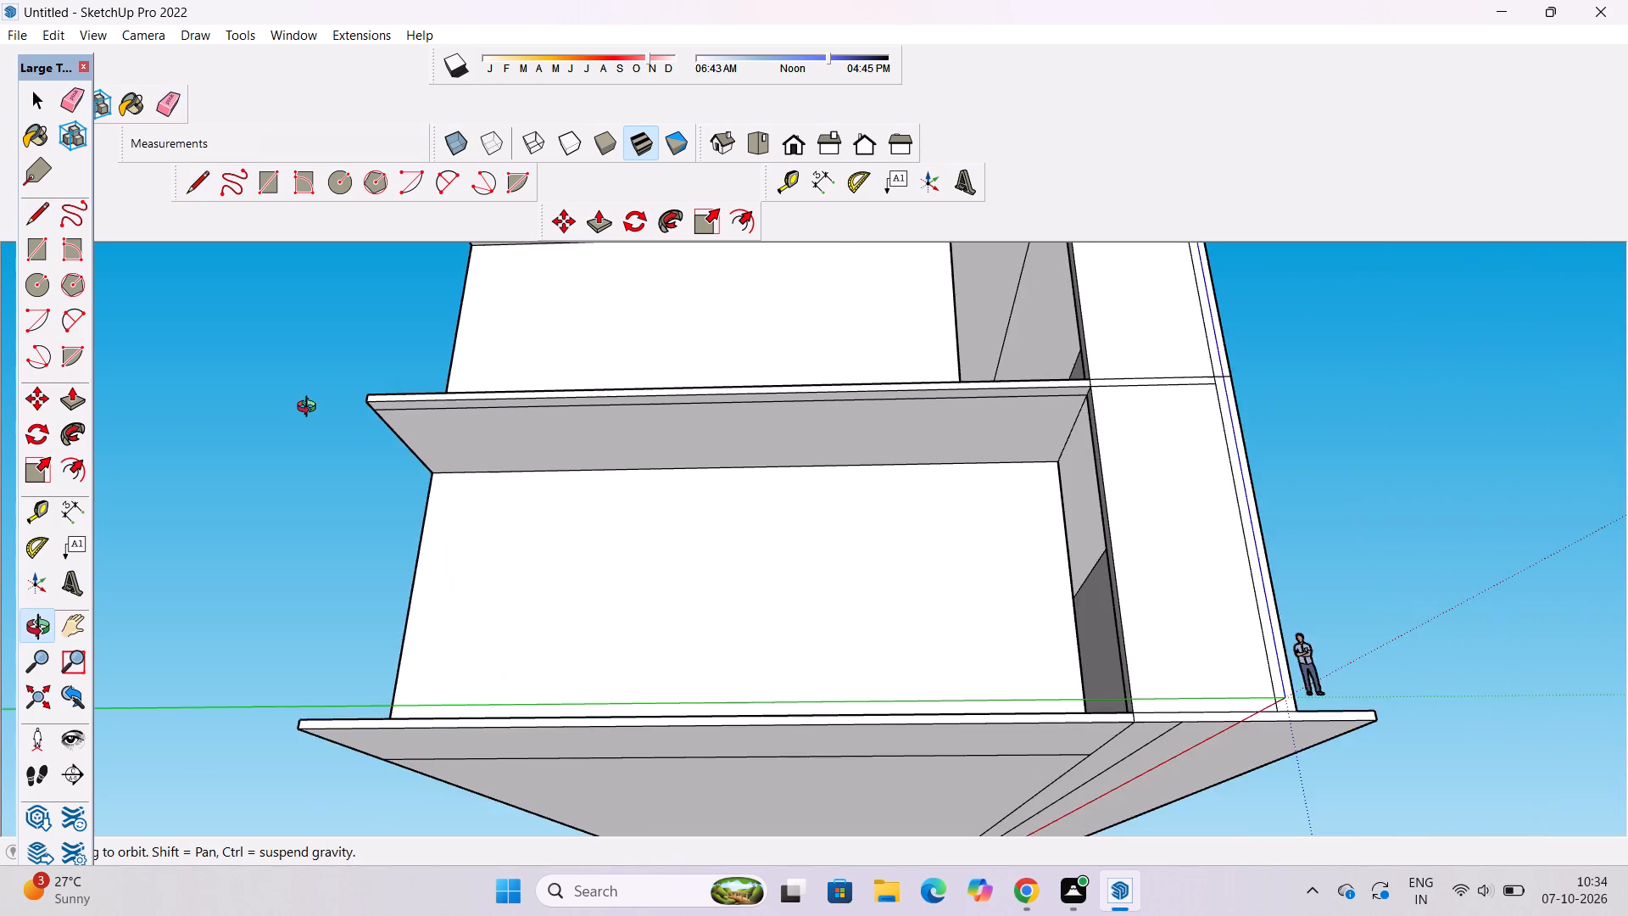
pyautogui.moveTo(505, 395); pyautogui.dragTo(530, 467)
pyautogui.moveTo(539, 503); pyautogui.dragTo(530, 458)
pyautogui.scroll(-3, 528, 448)
pyautogui.moveTo(531, 457); pyautogui.dragTo(575, 600)
pyautogui.moveTo(573, 604); pyautogui.dragTo(535, 529)
pyautogui.moveTo(590, 557); pyautogui.dragTo(520, 307)
pyautogui.scroll(4, 539, 422)
pyautogui.moveTo(490, 452); pyautogui.dragTo(539, 499)
pyautogui.scroll(-4, 556, 461)
pyautogui.keyDown('shift'); pyautogui.moveTo(551, 389); pyautogui.dragTo(443, 610); pyautogui.keyUp('shift')
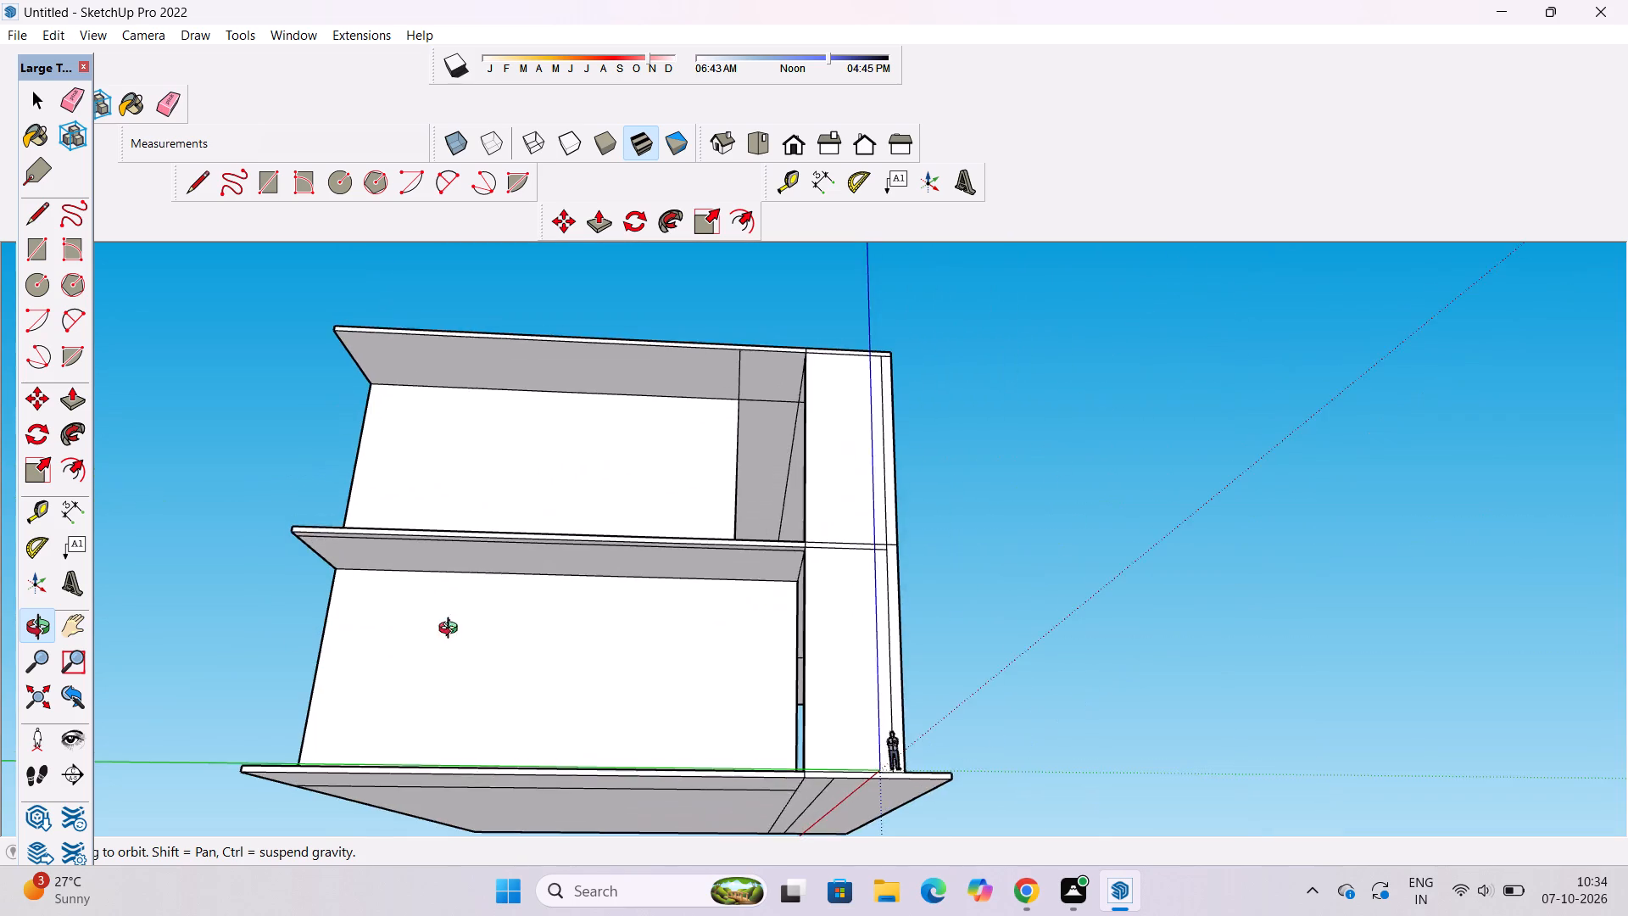
pyautogui.moveTo(517, 629); pyautogui.dragTo(496, 567)
pyautogui.keyDown('shift'); pyautogui.moveTo(483, 596); pyautogui.dragTo(480, 655); pyautogui.keyUp('shift')
pyautogui.moveTo(497, 582); pyautogui.dragTo(479, 568)
pyautogui.scroll(2, 405, 572)
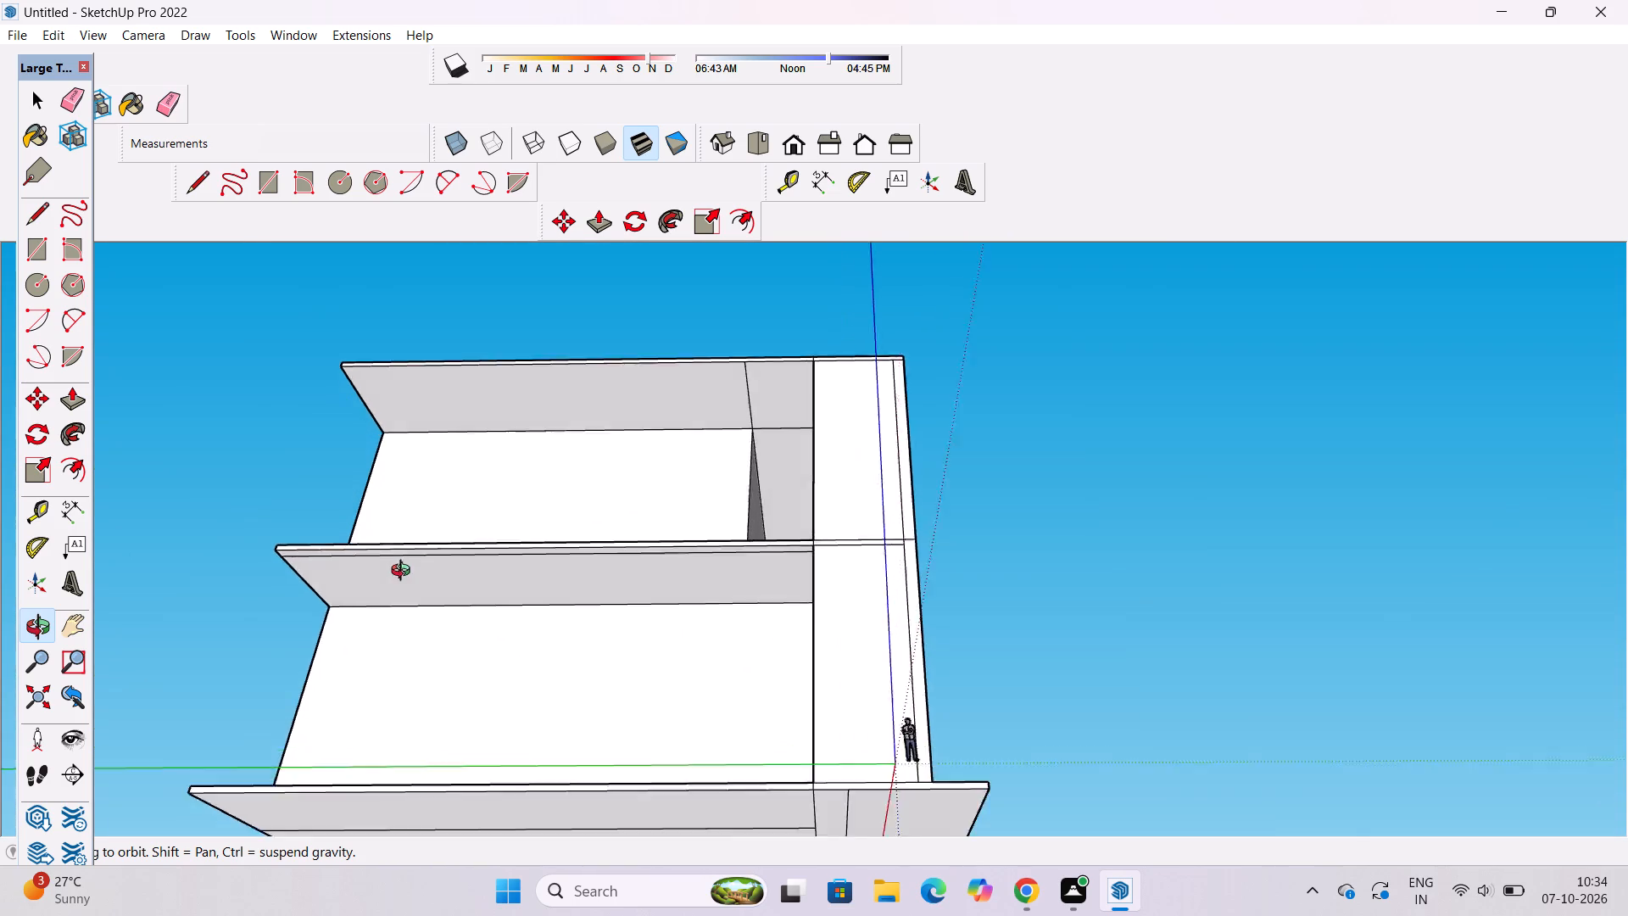
pyautogui.scroll(2, 404, 572)
pyautogui.keyDown('shift'); pyautogui.moveTo(402, 616); pyautogui.dragTo(482, 587); pyautogui.keyUp('shift')
pyautogui.moveTo(326, 548); pyautogui.dragTo(334, 599)
pyautogui.scroll(1, 410, 596)
pyautogui.keyDown('shift'); pyautogui.moveTo(438, 595); pyautogui.dragTo(431, 582); pyautogui.keyUp('shift')
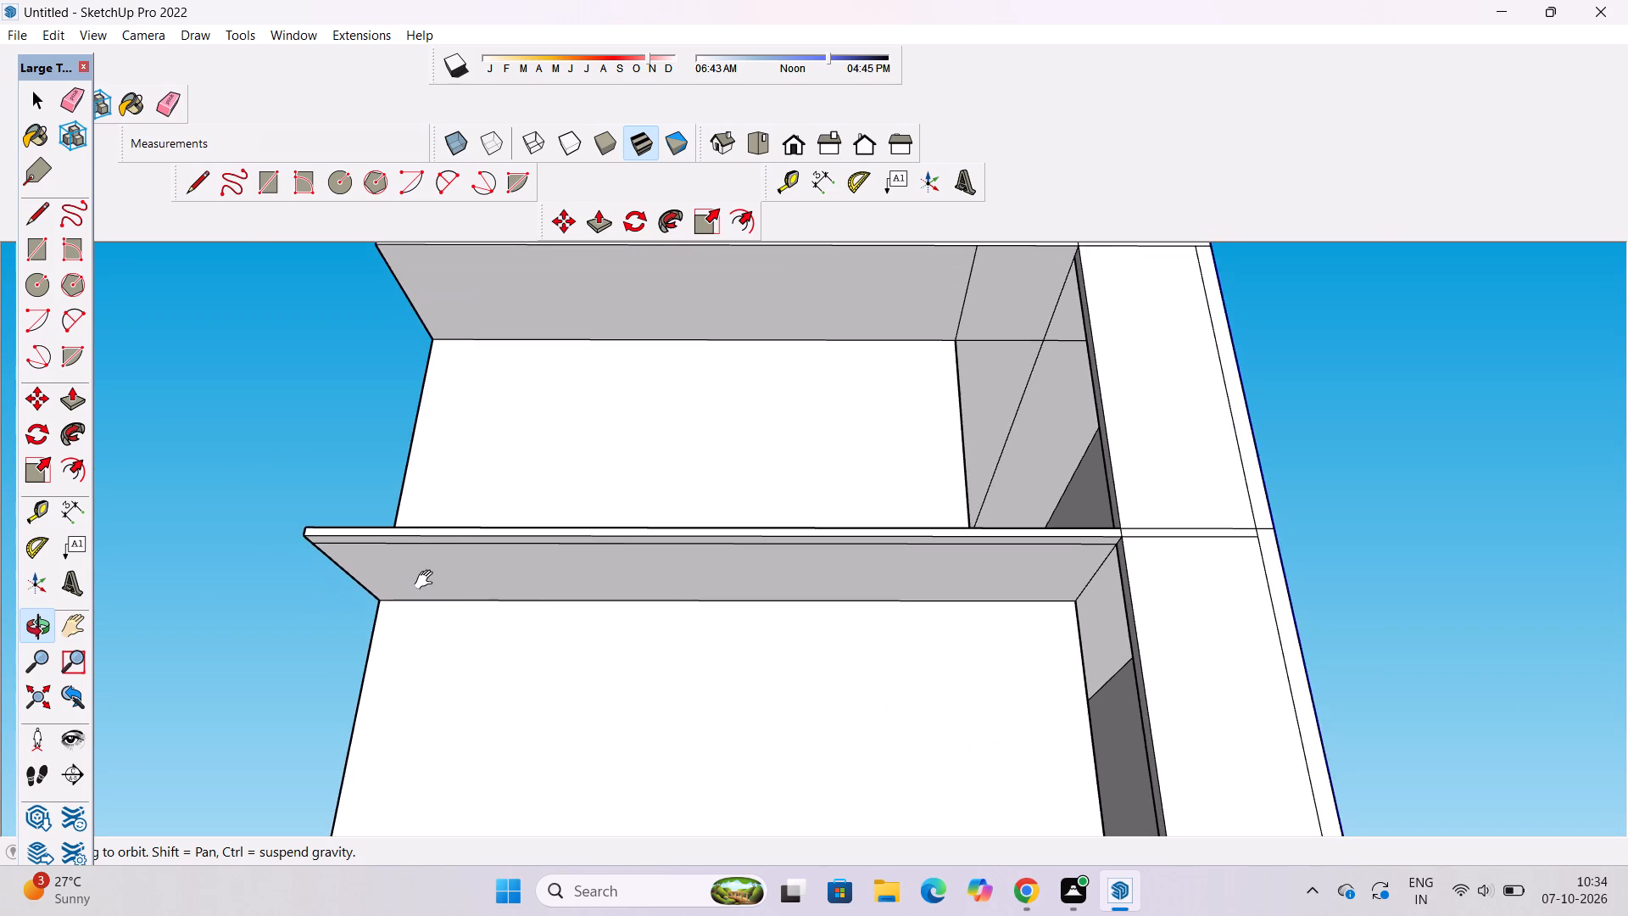
pyautogui.scroll(4, 523, 613)
pyautogui.moveTo(514, 577); pyautogui.dragTo(420, 527)
pyautogui.scroll(-5, 419, 523)
pyautogui.moveTo(404, 538); pyautogui.dragTo(482, 547)
pyautogui.moveTo(482, 549); pyautogui.dragTo(467, 526)
pyautogui.moveTo(467, 522); pyautogui.dragTo(469, 529)
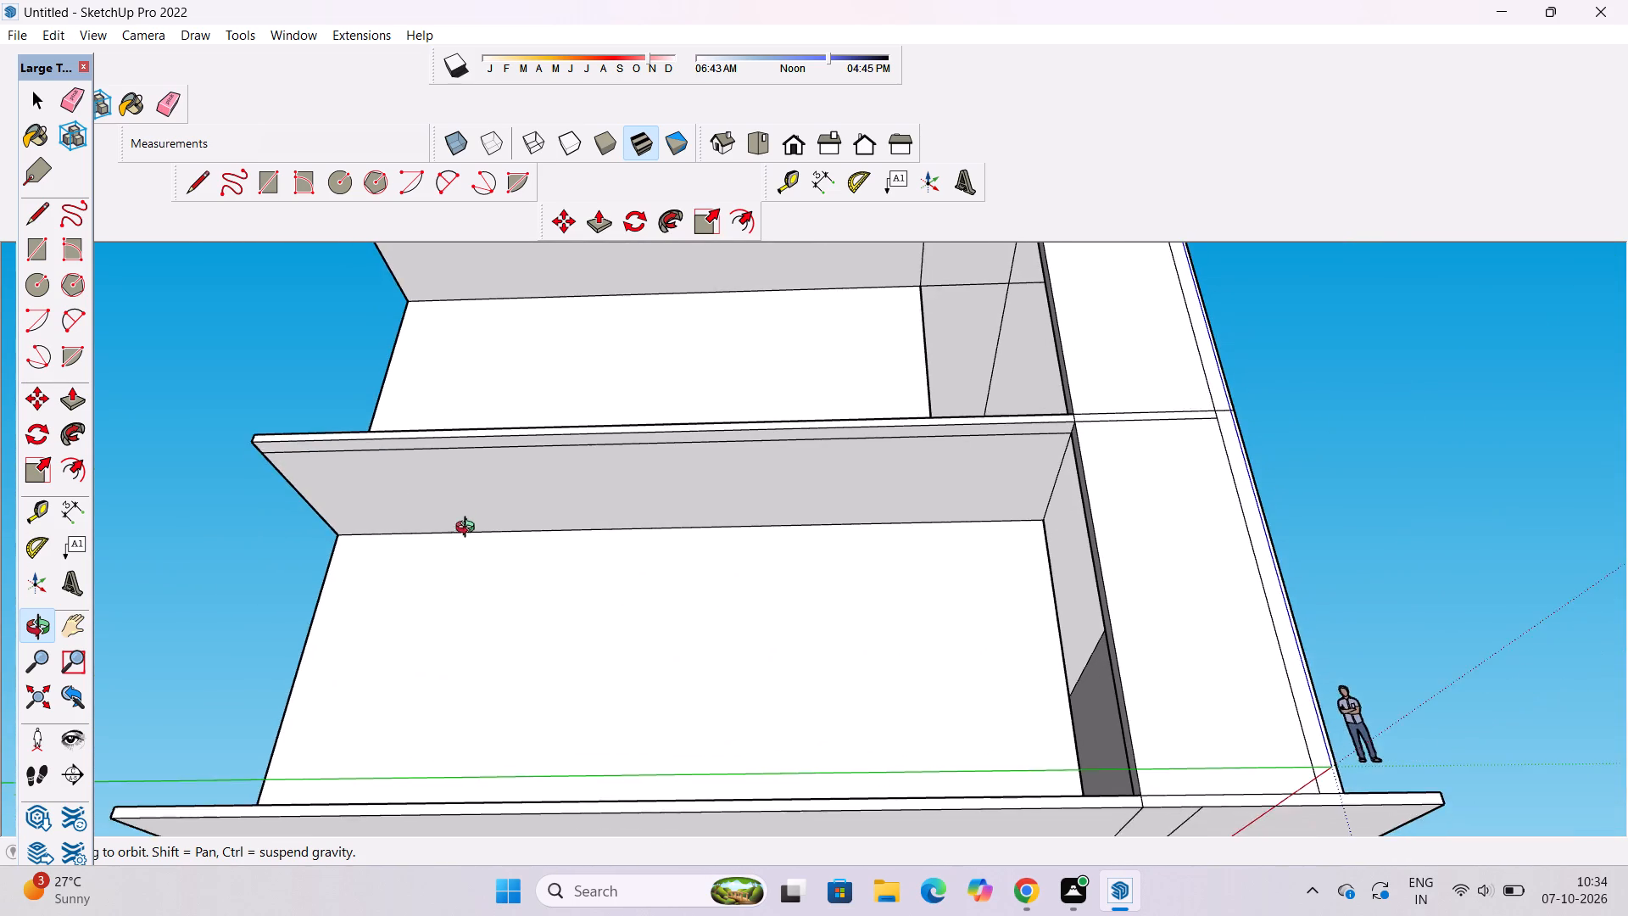
pyautogui.moveTo(469, 529); pyautogui.dragTo(471, 537)
pyautogui.moveTo(477, 550); pyautogui.dragTo(472, 521)
pyautogui.moveTo(472, 521); pyautogui.dragTo(477, 547)
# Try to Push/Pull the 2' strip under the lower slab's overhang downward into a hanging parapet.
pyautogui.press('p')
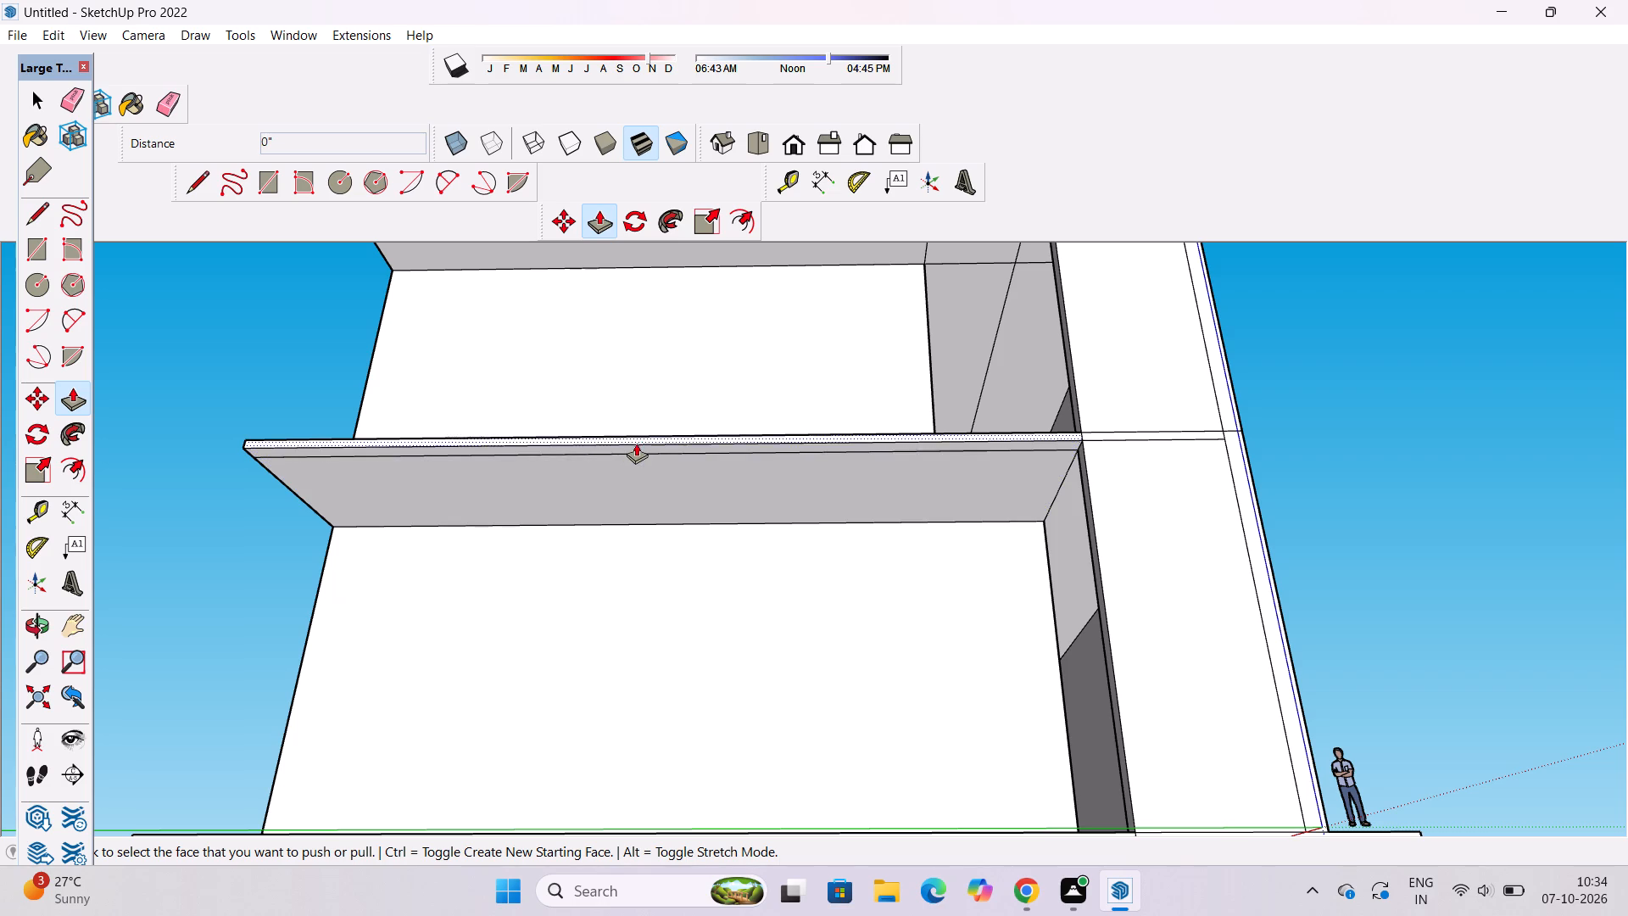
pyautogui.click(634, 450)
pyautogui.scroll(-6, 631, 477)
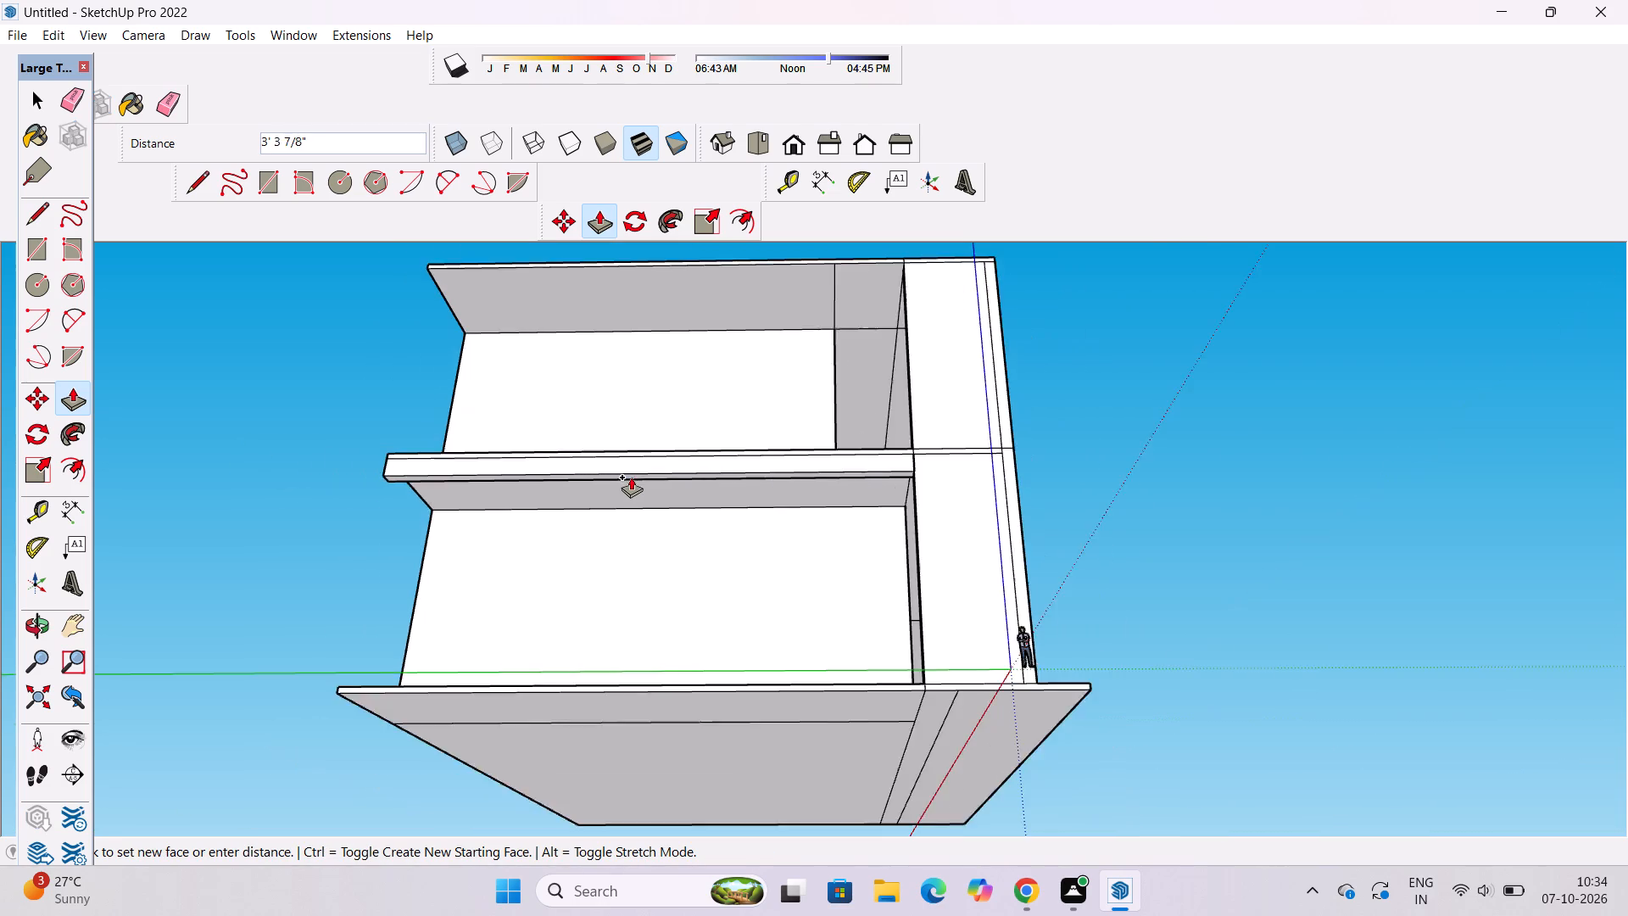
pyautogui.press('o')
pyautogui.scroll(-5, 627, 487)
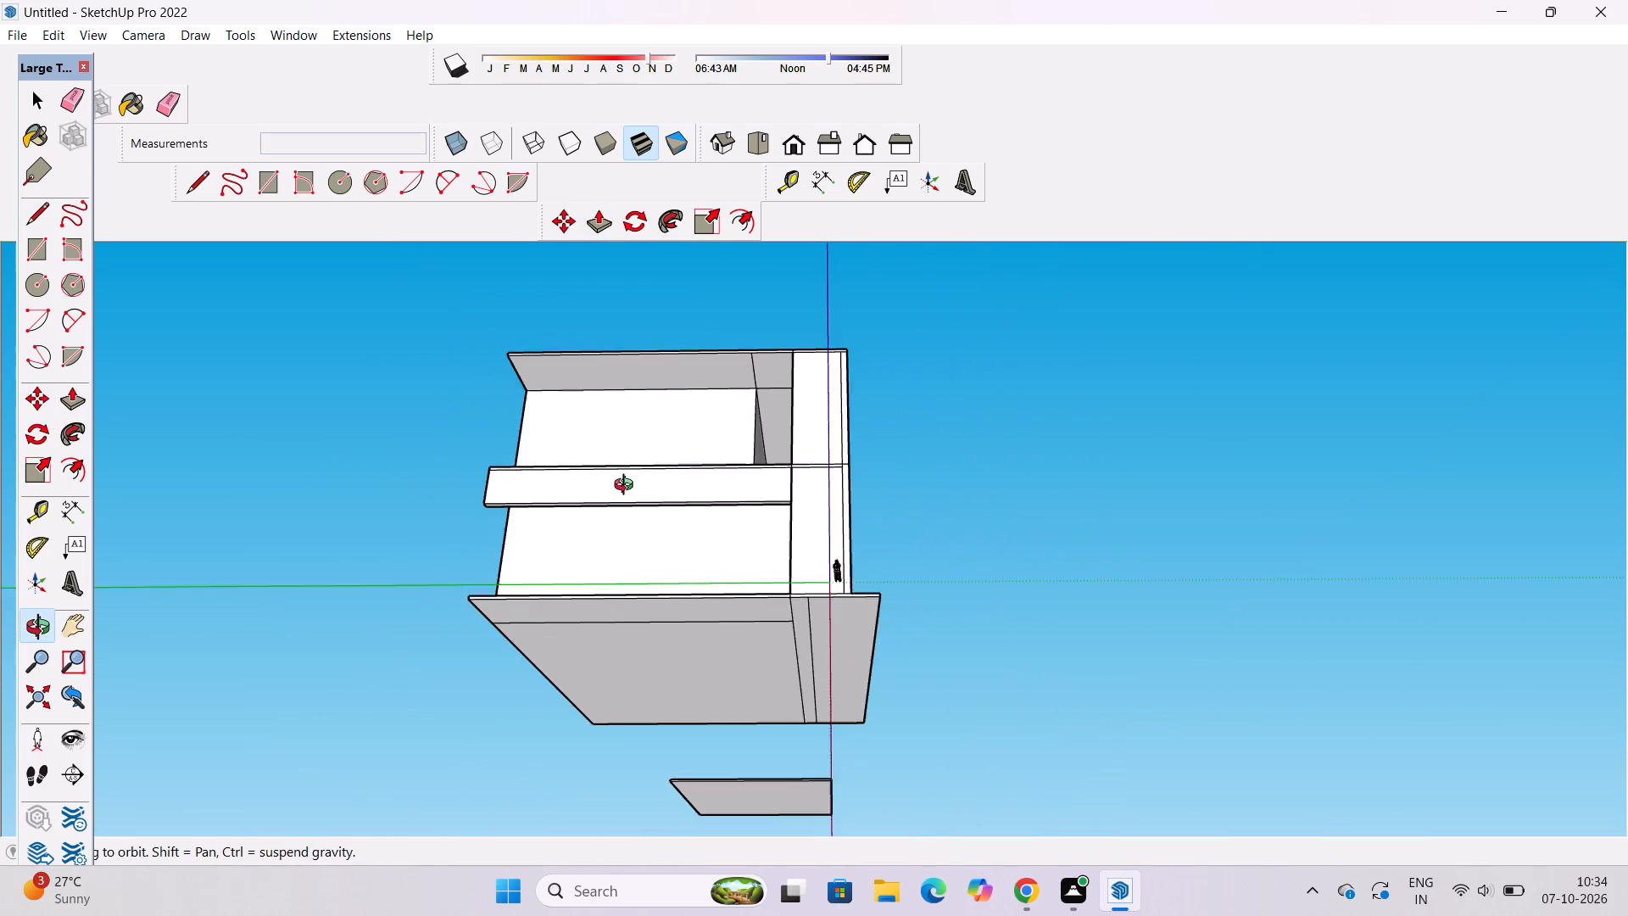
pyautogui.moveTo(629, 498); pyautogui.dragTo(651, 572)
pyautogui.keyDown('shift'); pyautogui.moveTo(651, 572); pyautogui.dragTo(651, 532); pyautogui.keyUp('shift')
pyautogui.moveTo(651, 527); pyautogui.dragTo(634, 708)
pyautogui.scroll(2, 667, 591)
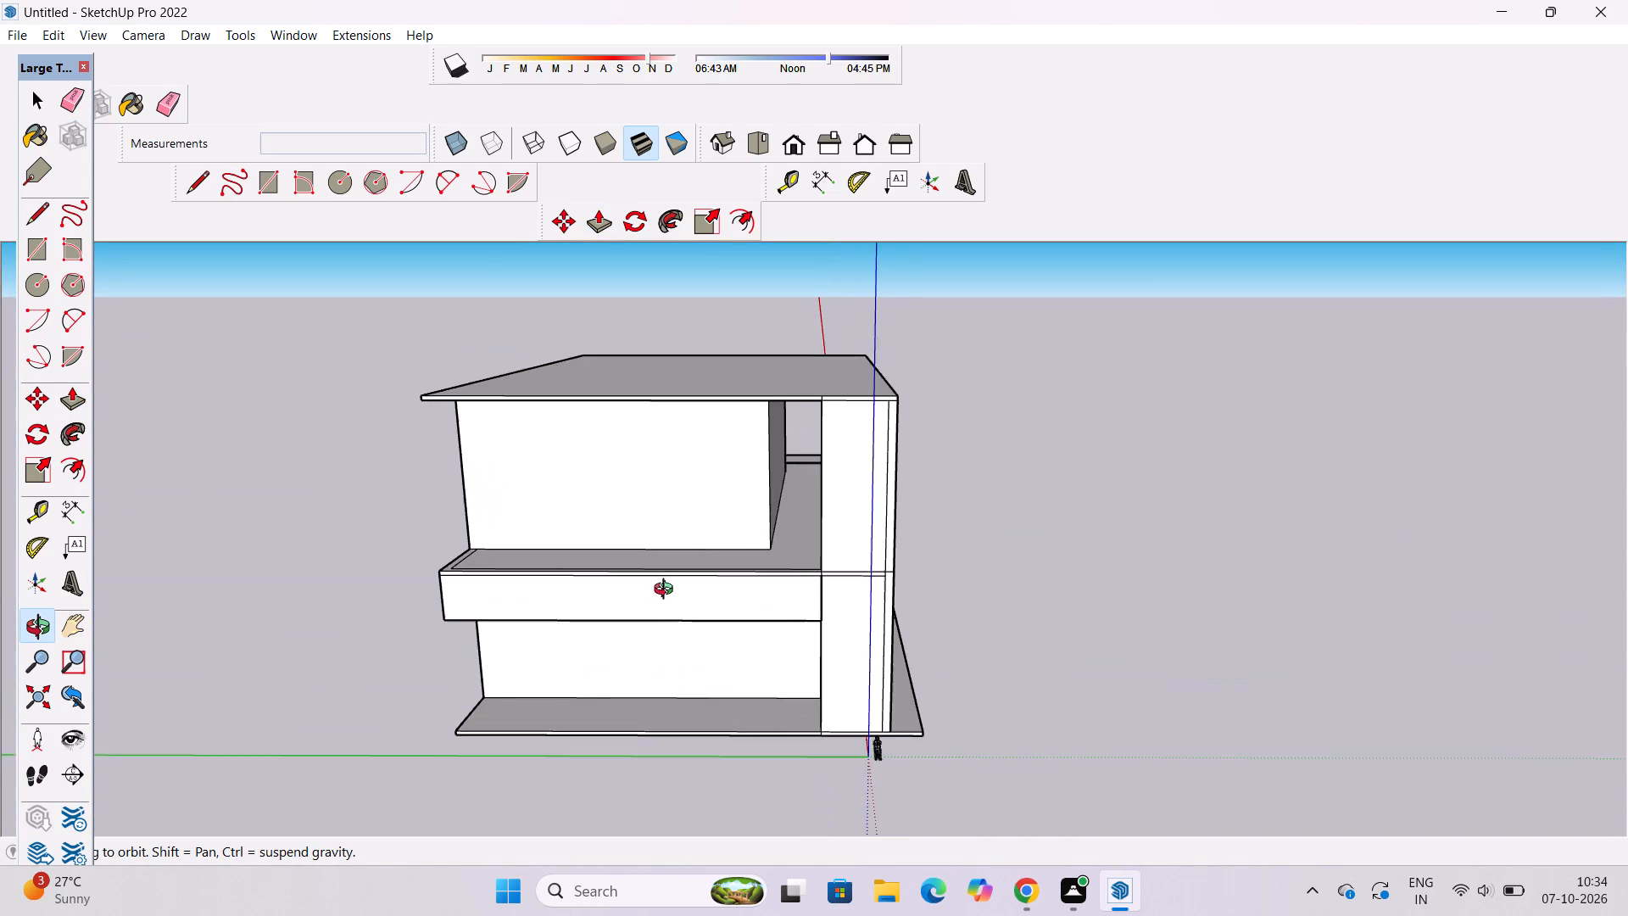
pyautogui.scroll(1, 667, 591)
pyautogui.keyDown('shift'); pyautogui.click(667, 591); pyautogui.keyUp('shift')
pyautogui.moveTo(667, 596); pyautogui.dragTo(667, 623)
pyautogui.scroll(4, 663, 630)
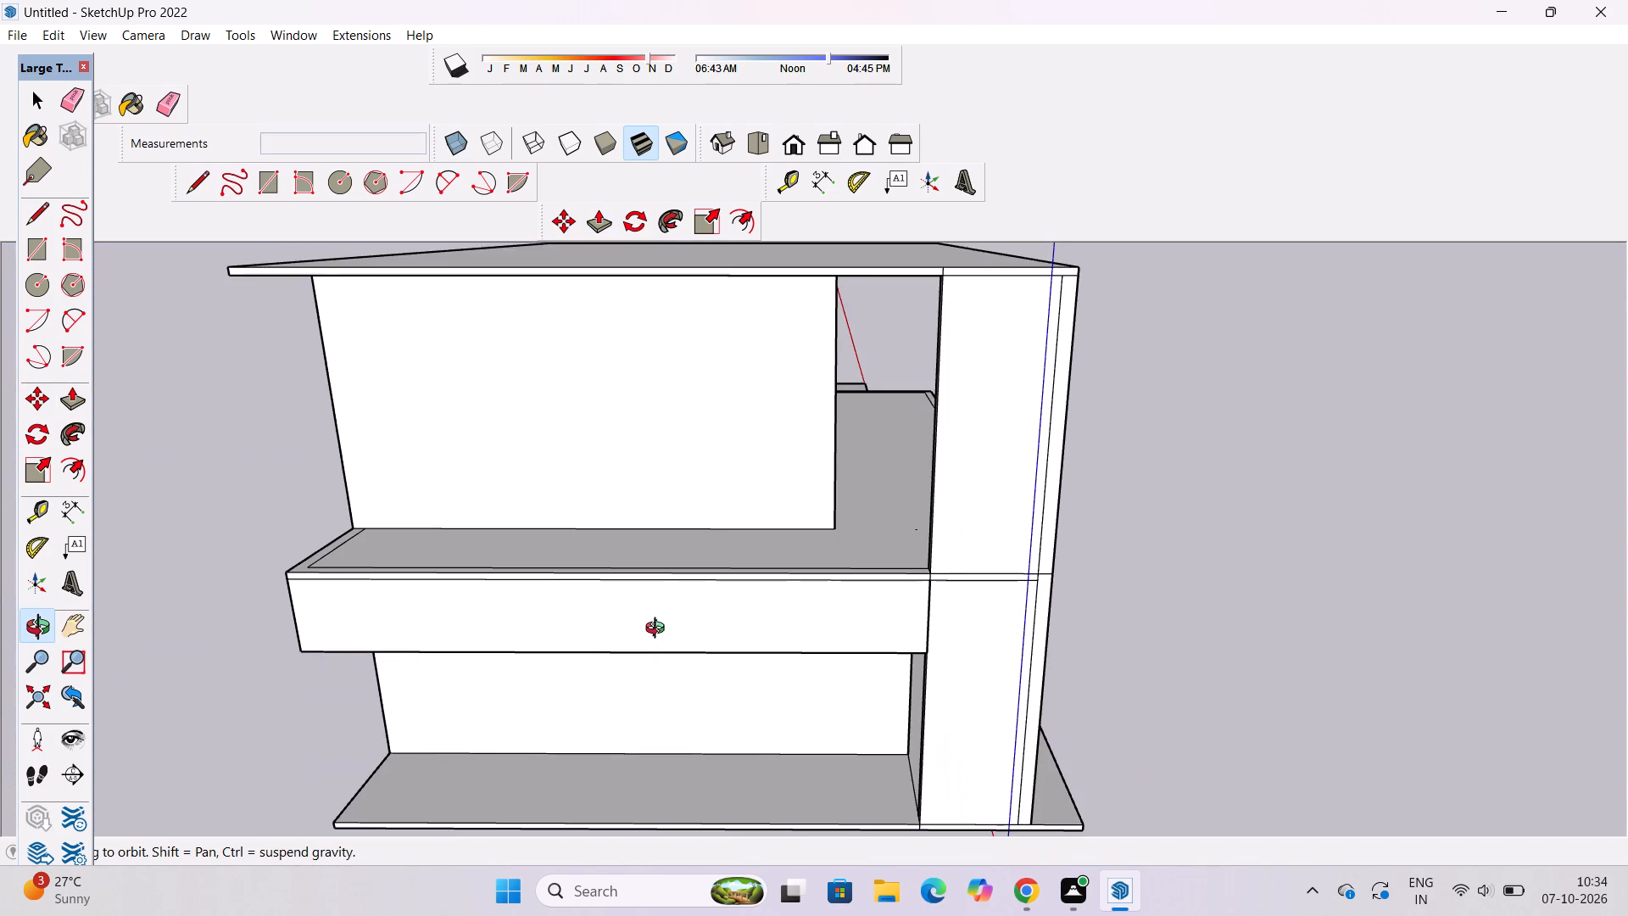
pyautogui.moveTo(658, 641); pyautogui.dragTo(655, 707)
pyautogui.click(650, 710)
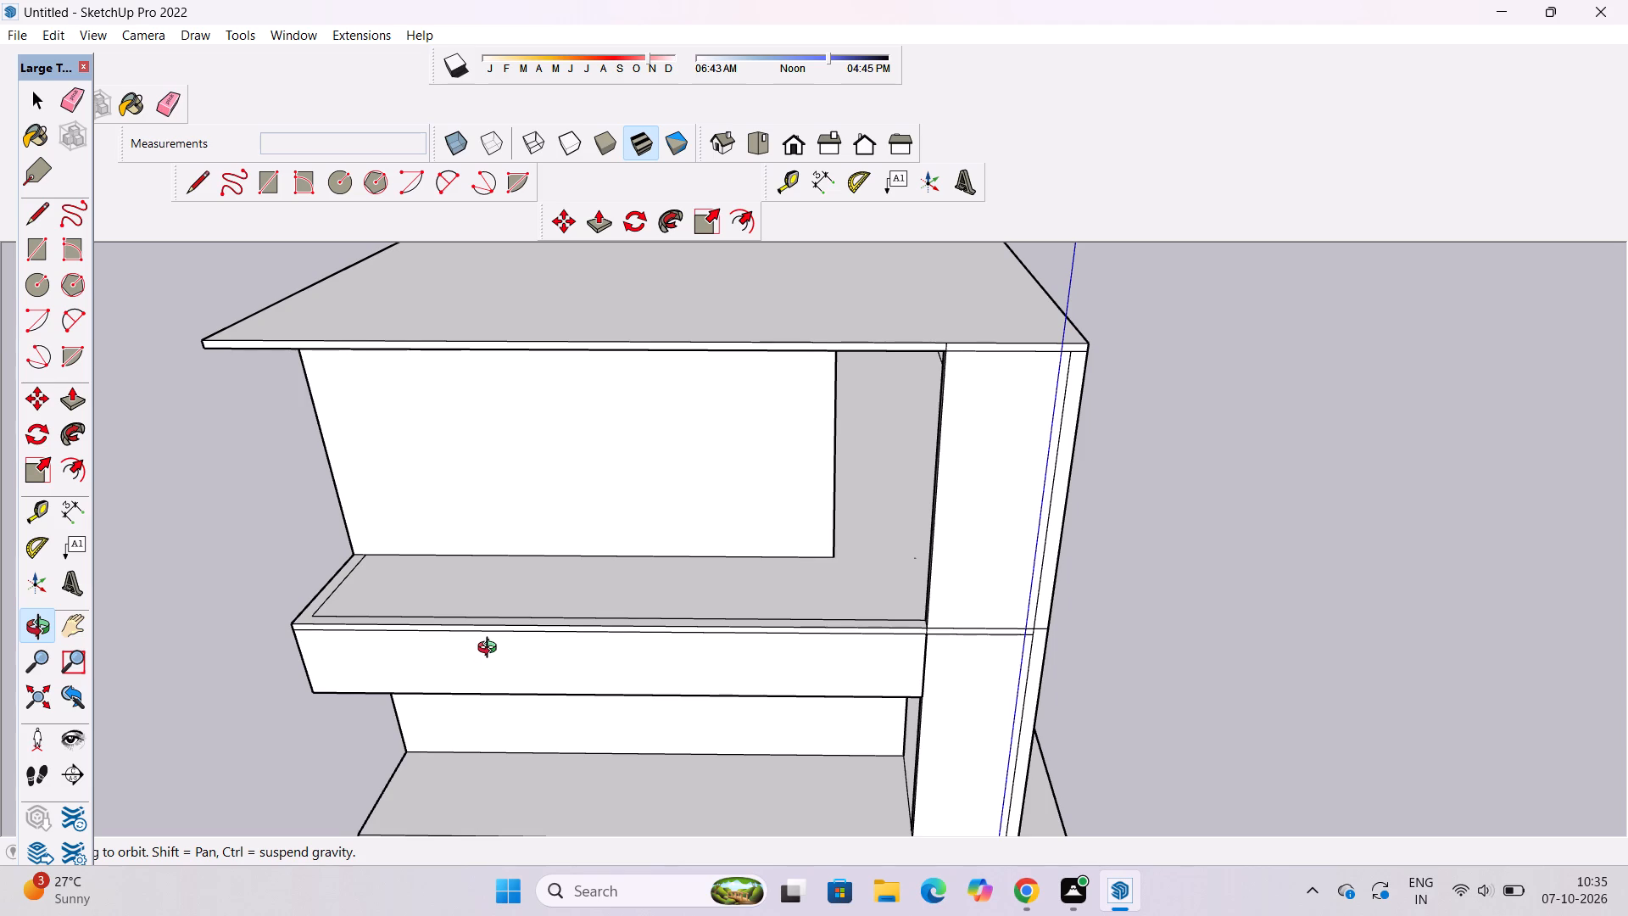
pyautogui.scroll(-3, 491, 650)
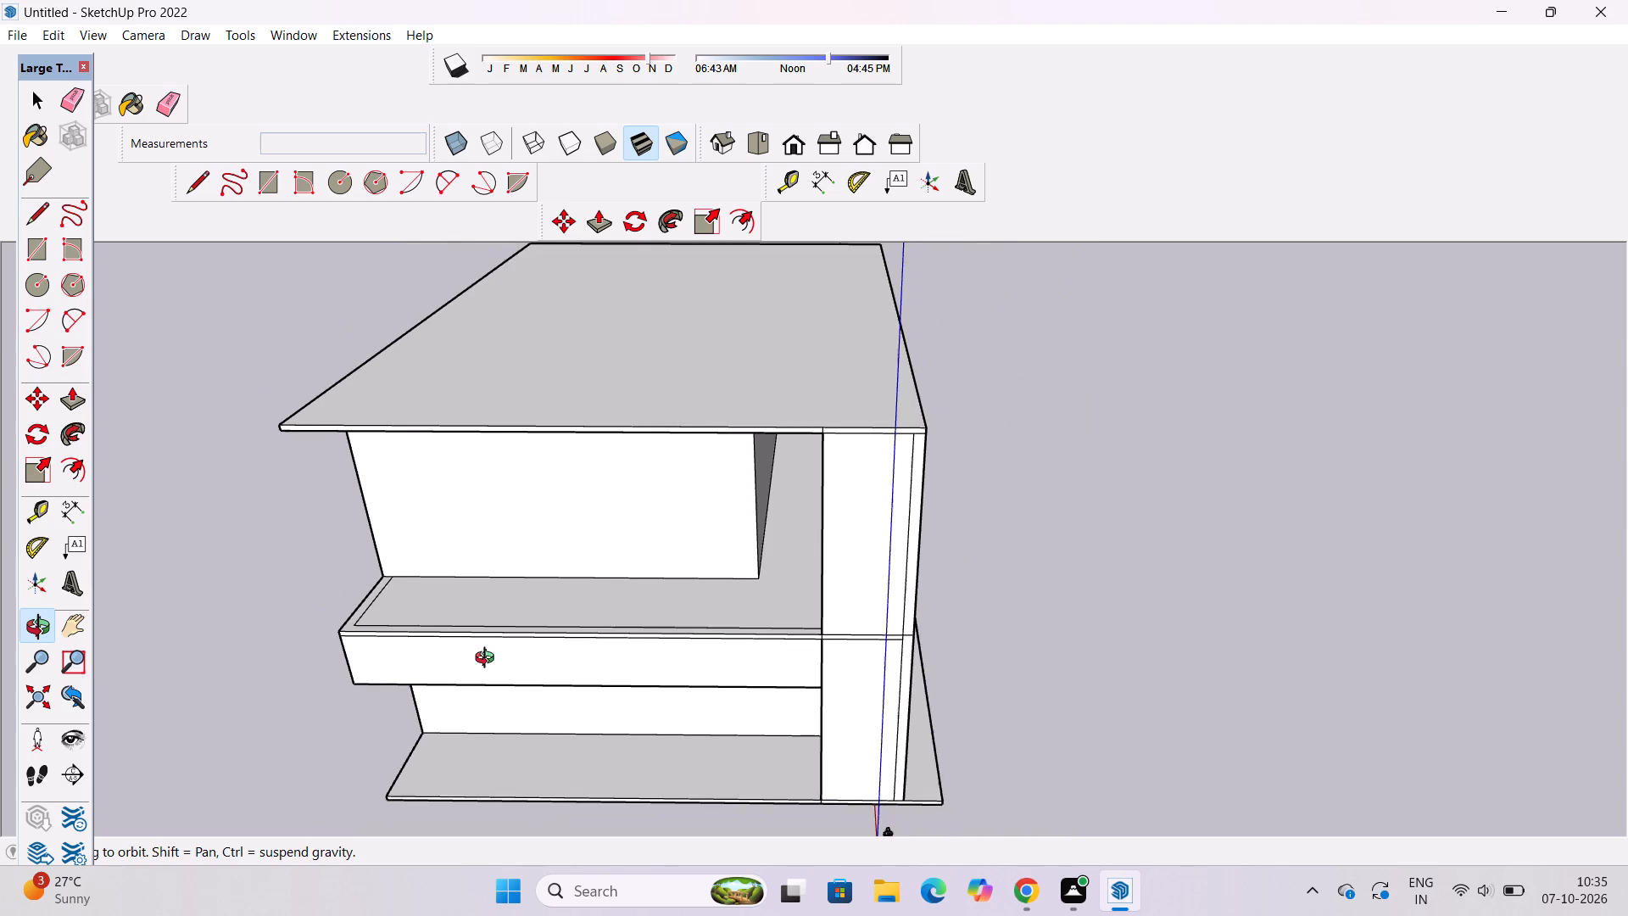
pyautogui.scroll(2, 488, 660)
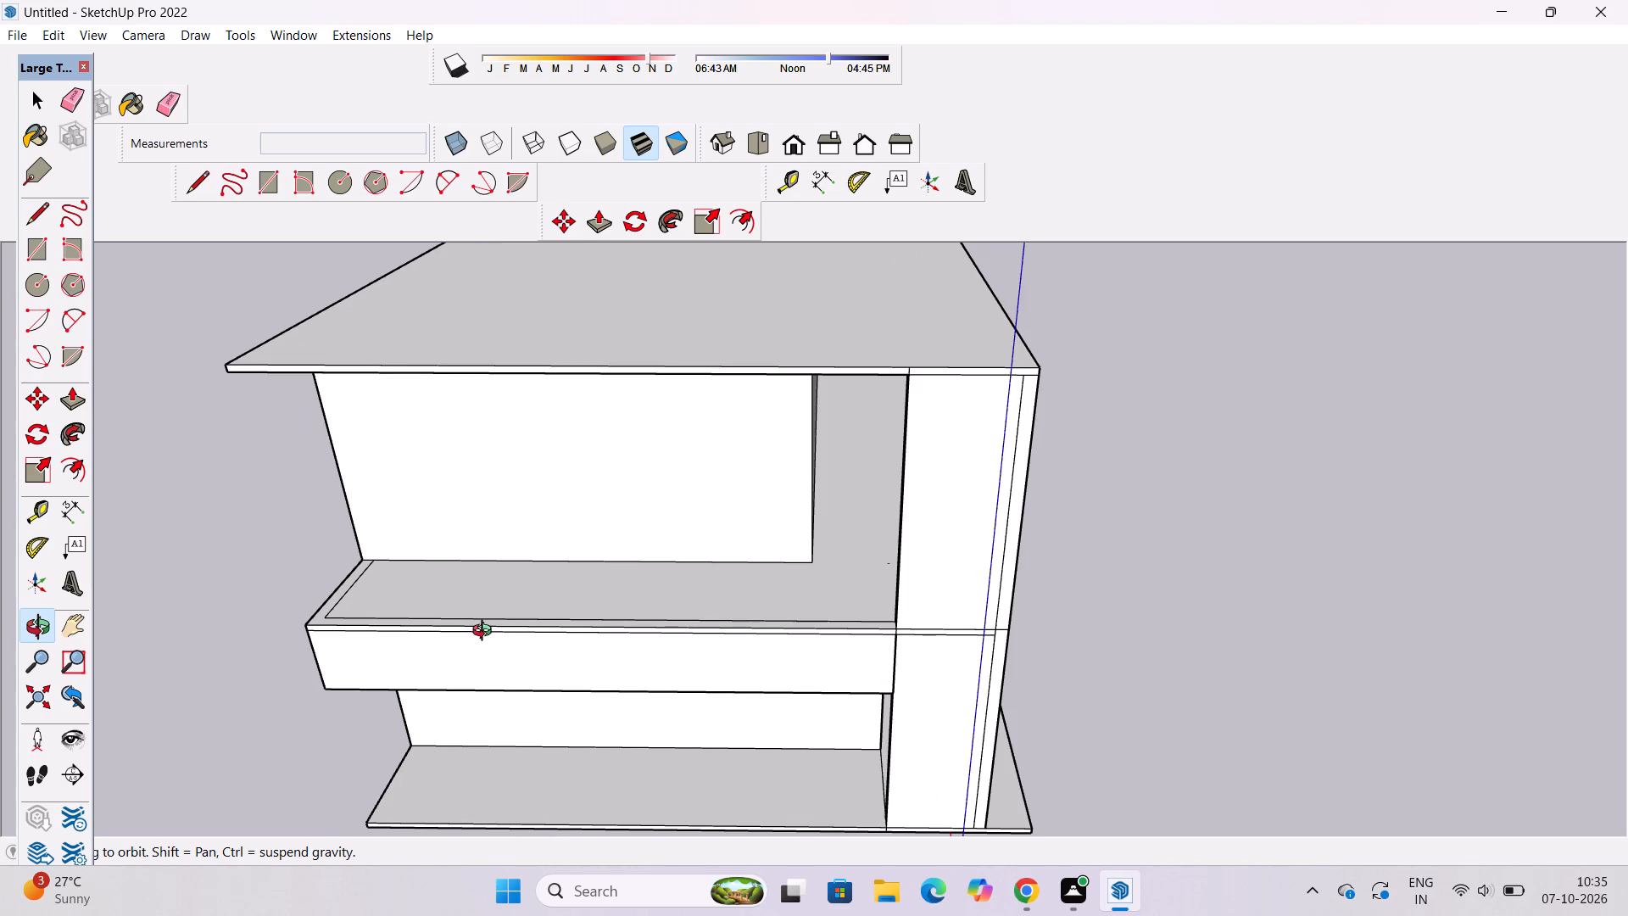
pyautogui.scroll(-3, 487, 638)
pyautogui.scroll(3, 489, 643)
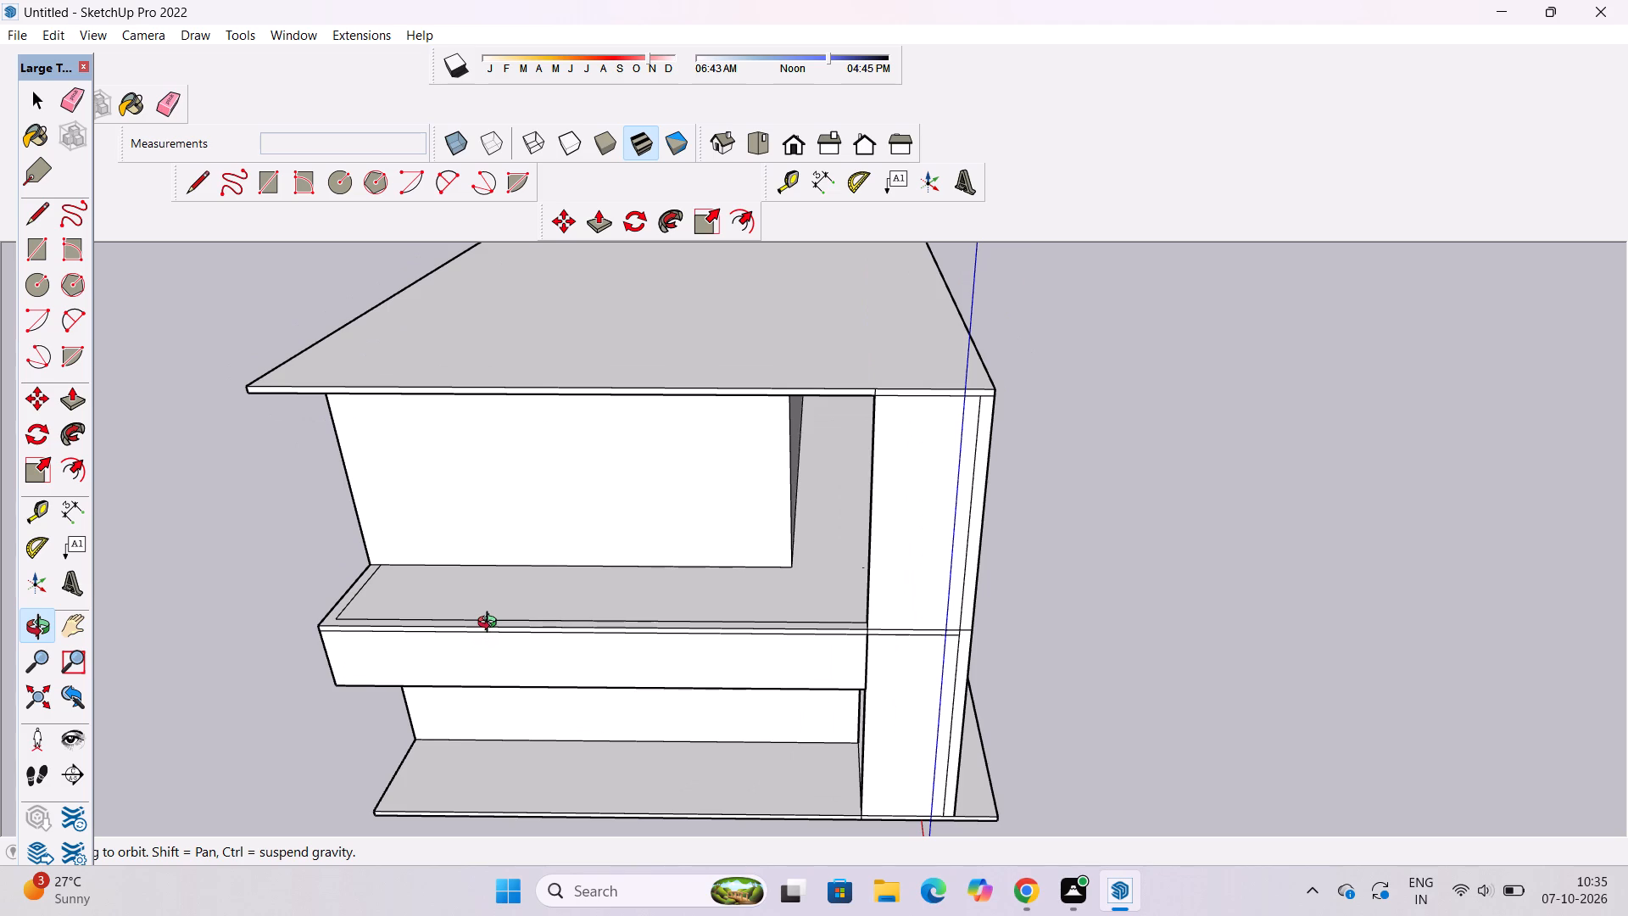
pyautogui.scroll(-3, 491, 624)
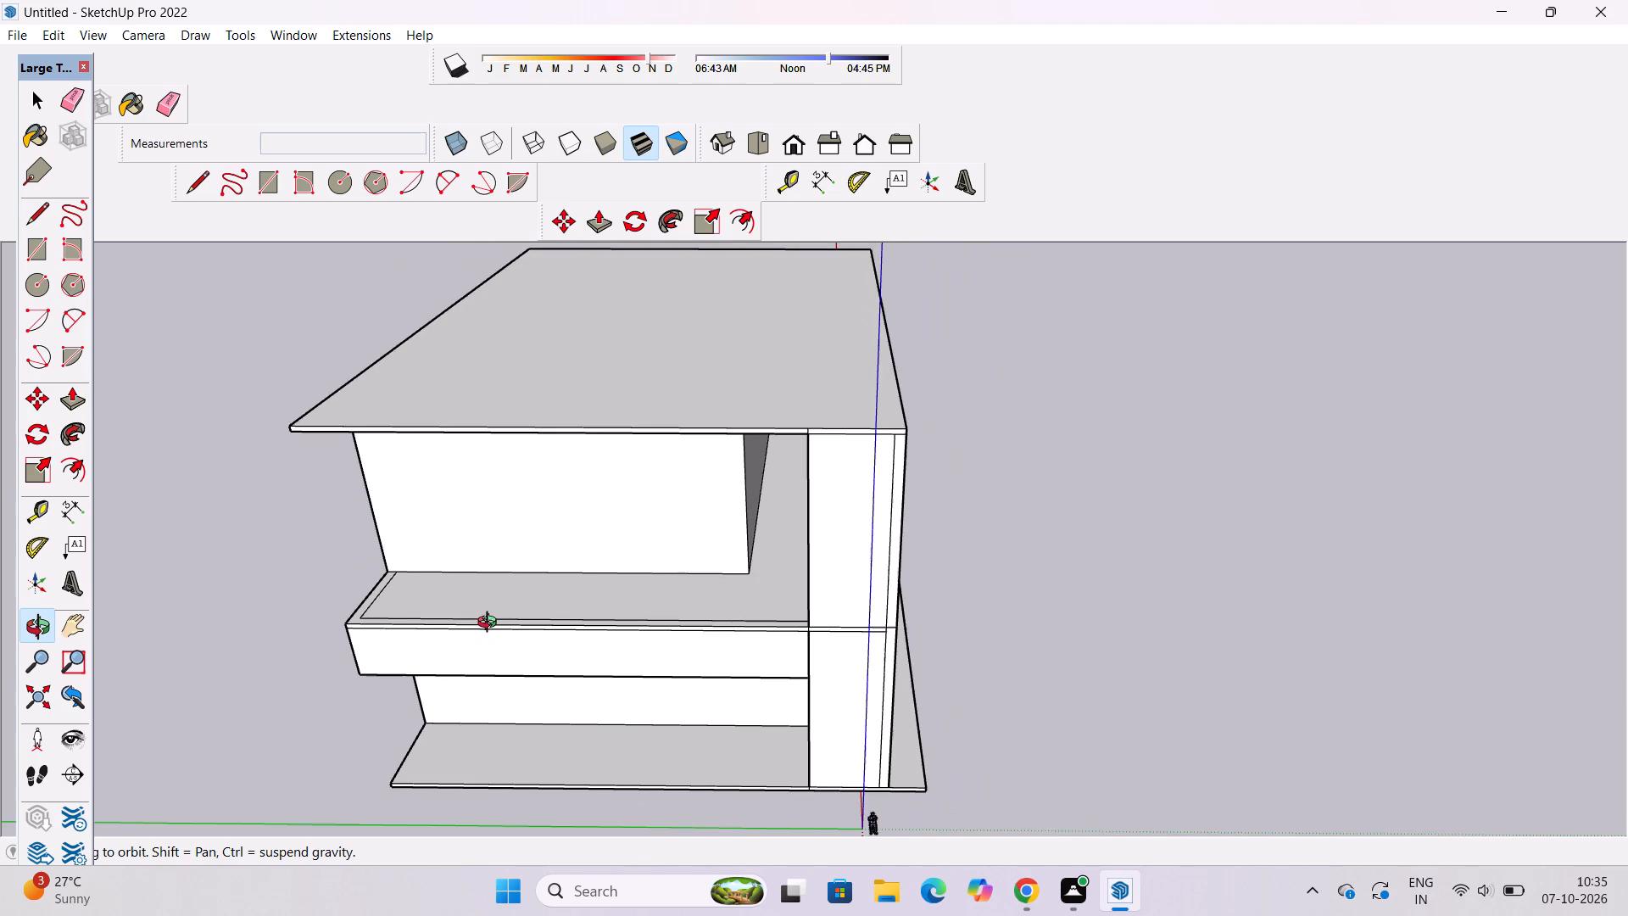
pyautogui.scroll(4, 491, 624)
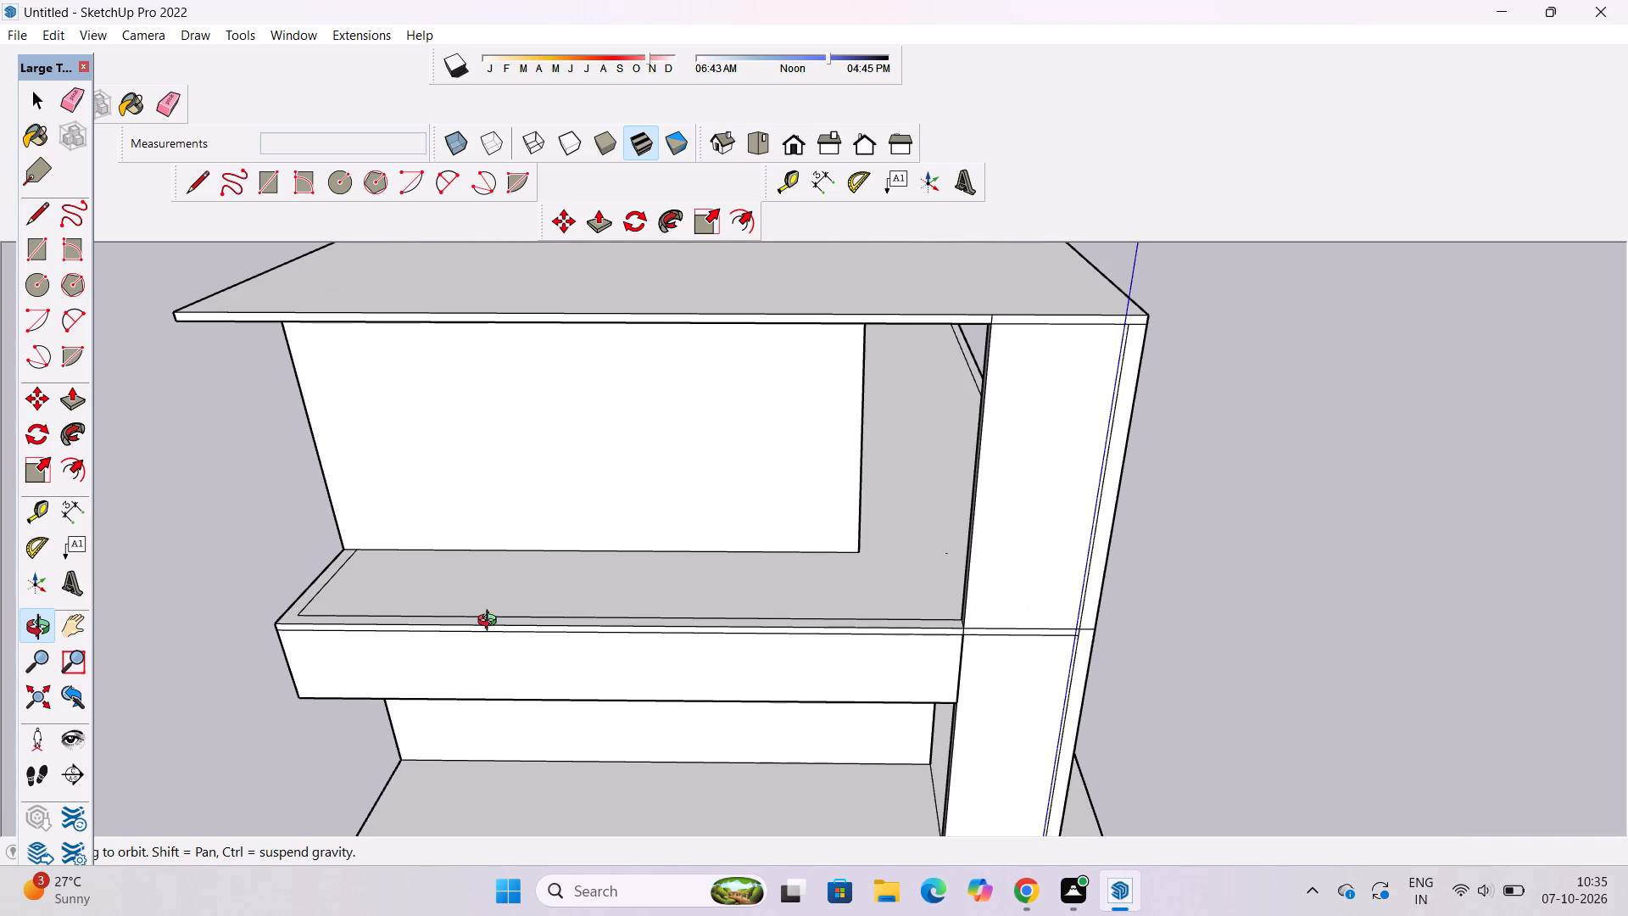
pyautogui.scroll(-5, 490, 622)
# Examine the previewed hanging parapet under the lower slab from the building's corner, its open end and below.
pyautogui.moveTo(659, 685); pyautogui.dragTo(611, 562)
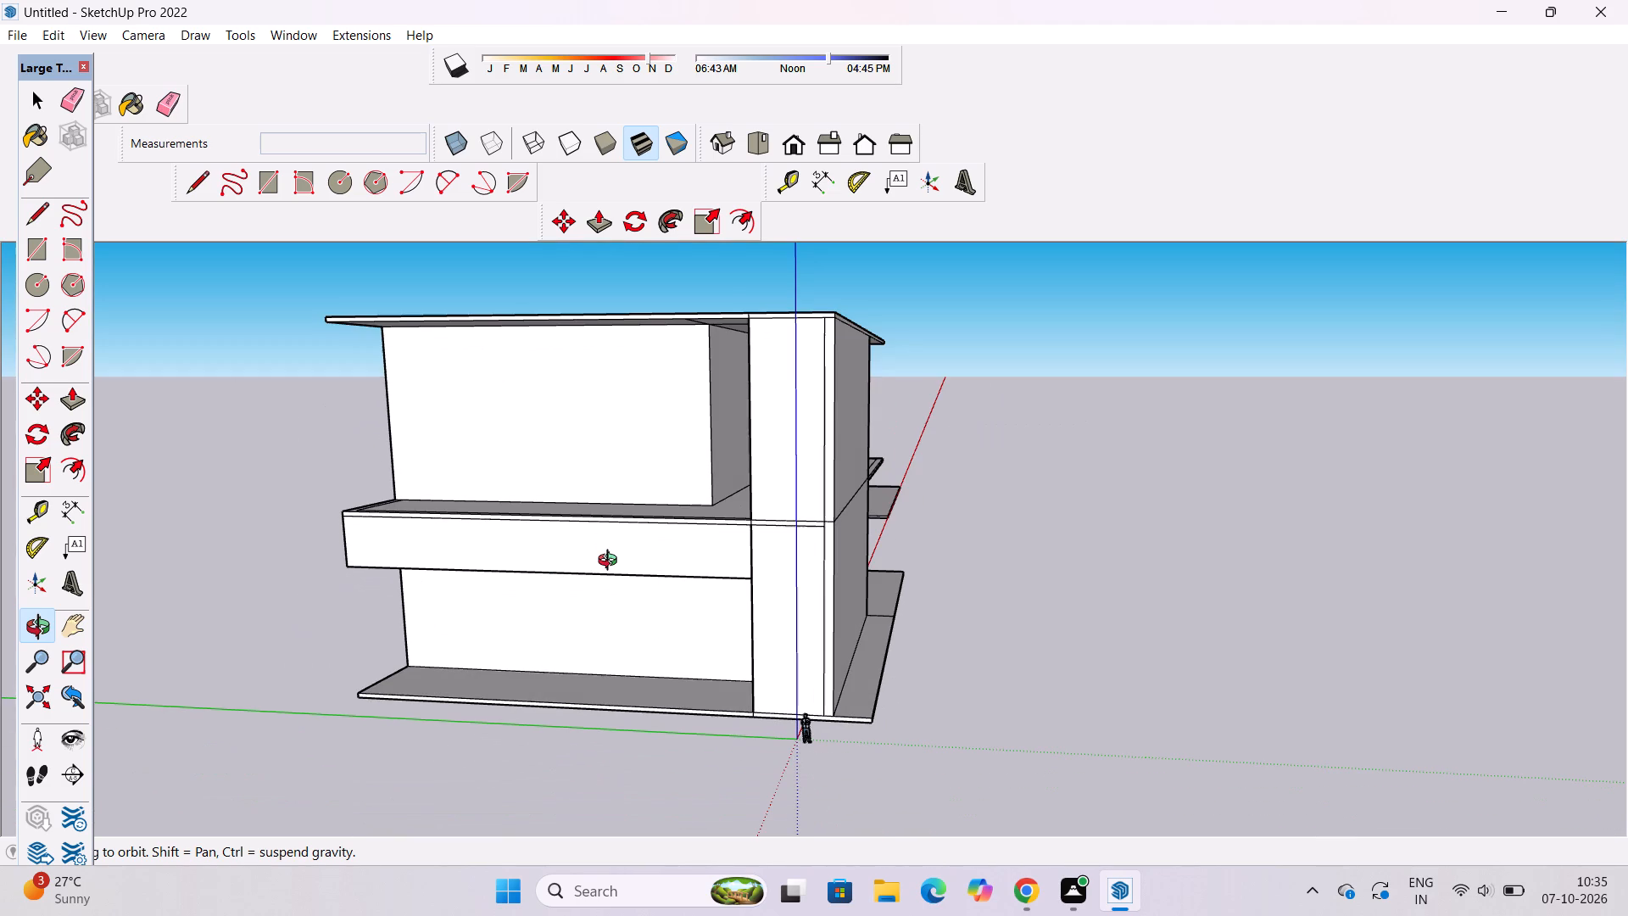
pyautogui.moveTo(569, 583); pyautogui.dragTo(986, 511)
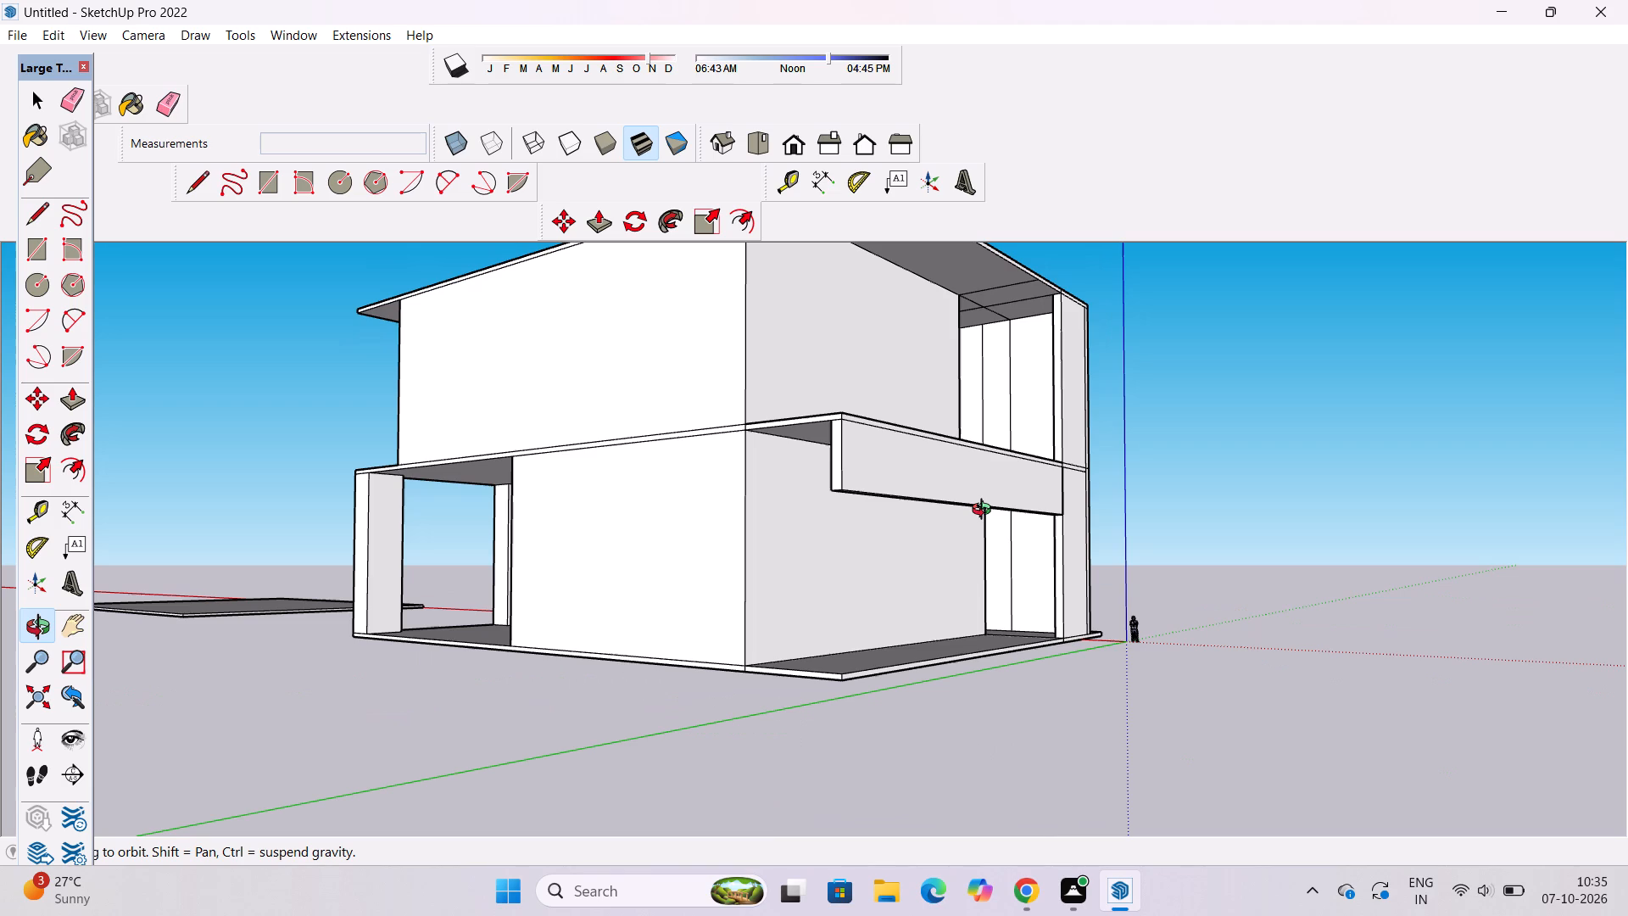
pyautogui.moveTo(986, 511); pyautogui.dragTo(977, 619)
pyautogui.scroll(2, 962, 588)
pyautogui.moveTo(957, 608); pyautogui.dragTo(936, 566)
pyautogui.moveTo(928, 578); pyautogui.dragTo(916, 601)
pyautogui.scroll(3, 877, 614)
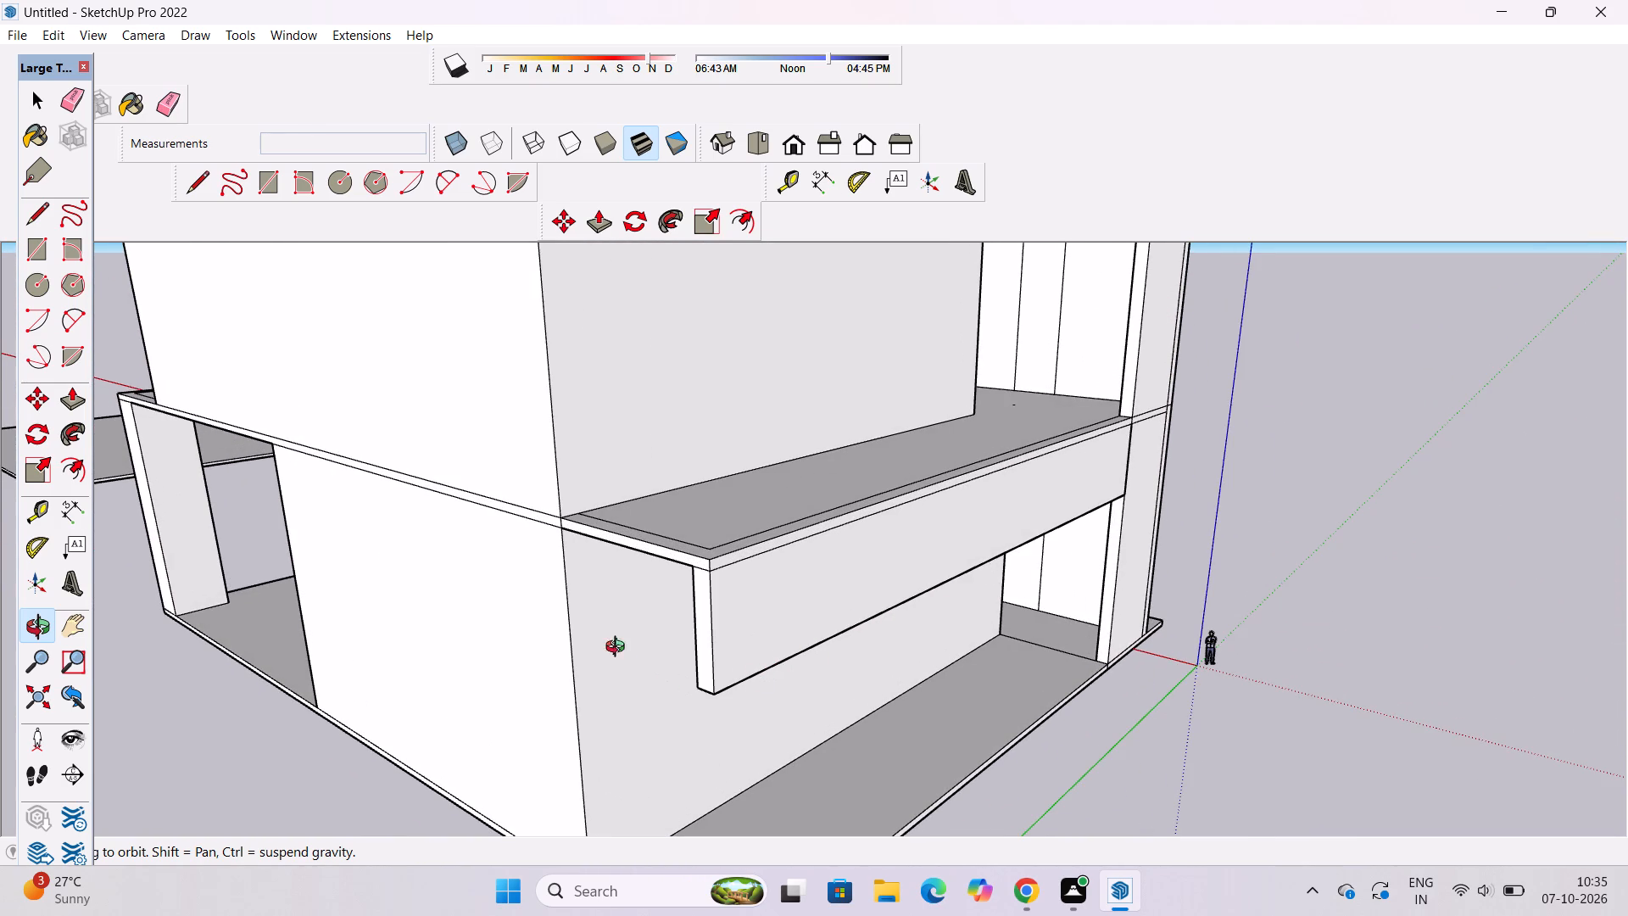
pyautogui.scroll(-3, 770, 612)
pyautogui.keyDown('shift'); pyautogui.moveTo(750, 600); pyautogui.dragTo(744, 563); pyautogui.keyUp('shift')
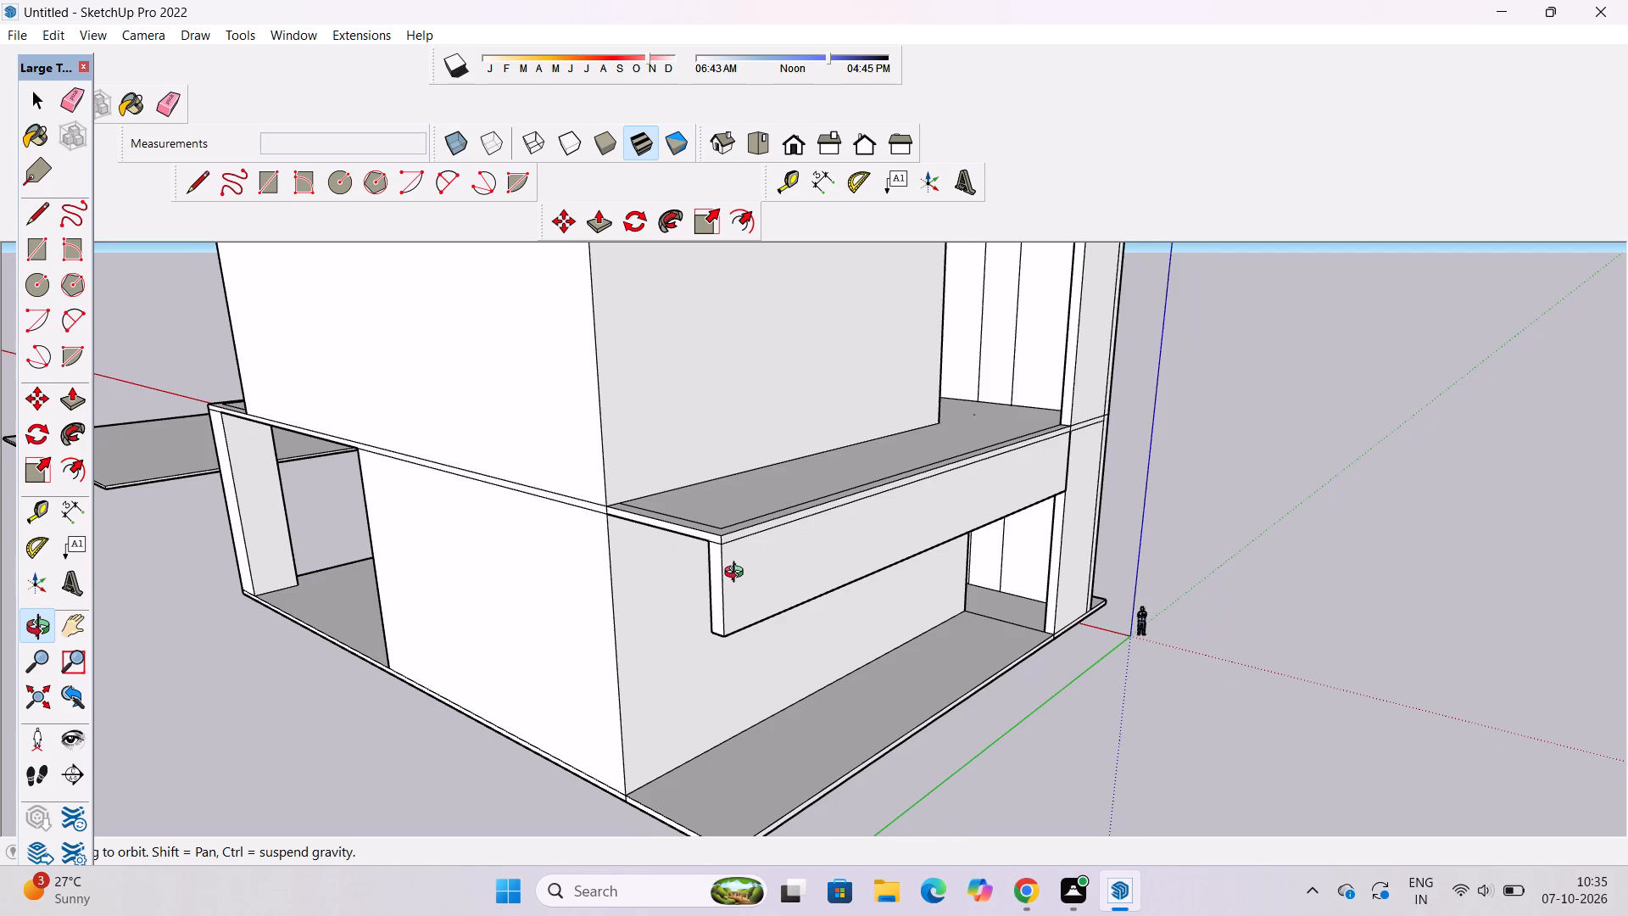
pyautogui.moveTo(738, 574); pyautogui.dragTo(779, 589)
pyautogui.keyDown('shift'); pyautogui.moveTo(743, 613); pyautogui.dragTo(771, 613); pyautogui.keyUp('shift')
pyautogui.scroll(2, 768, 624)
pyautogui.keyDown('shift'); pyautogui.moveTo(768, 624); pyautogui.dragTo(744, 617); pyautogui.keyUp('shift')
pyautogui.moveTo(767, 608); pyautogui.dragTo(845, 600)
pyautogui.scroll(2, 847, 599)
pyautogui.keyDown('shift'); pyautogui.moveTo(847, 599); pyautogui.dragTo(724, 576); pyautogui.keyUp('shift')
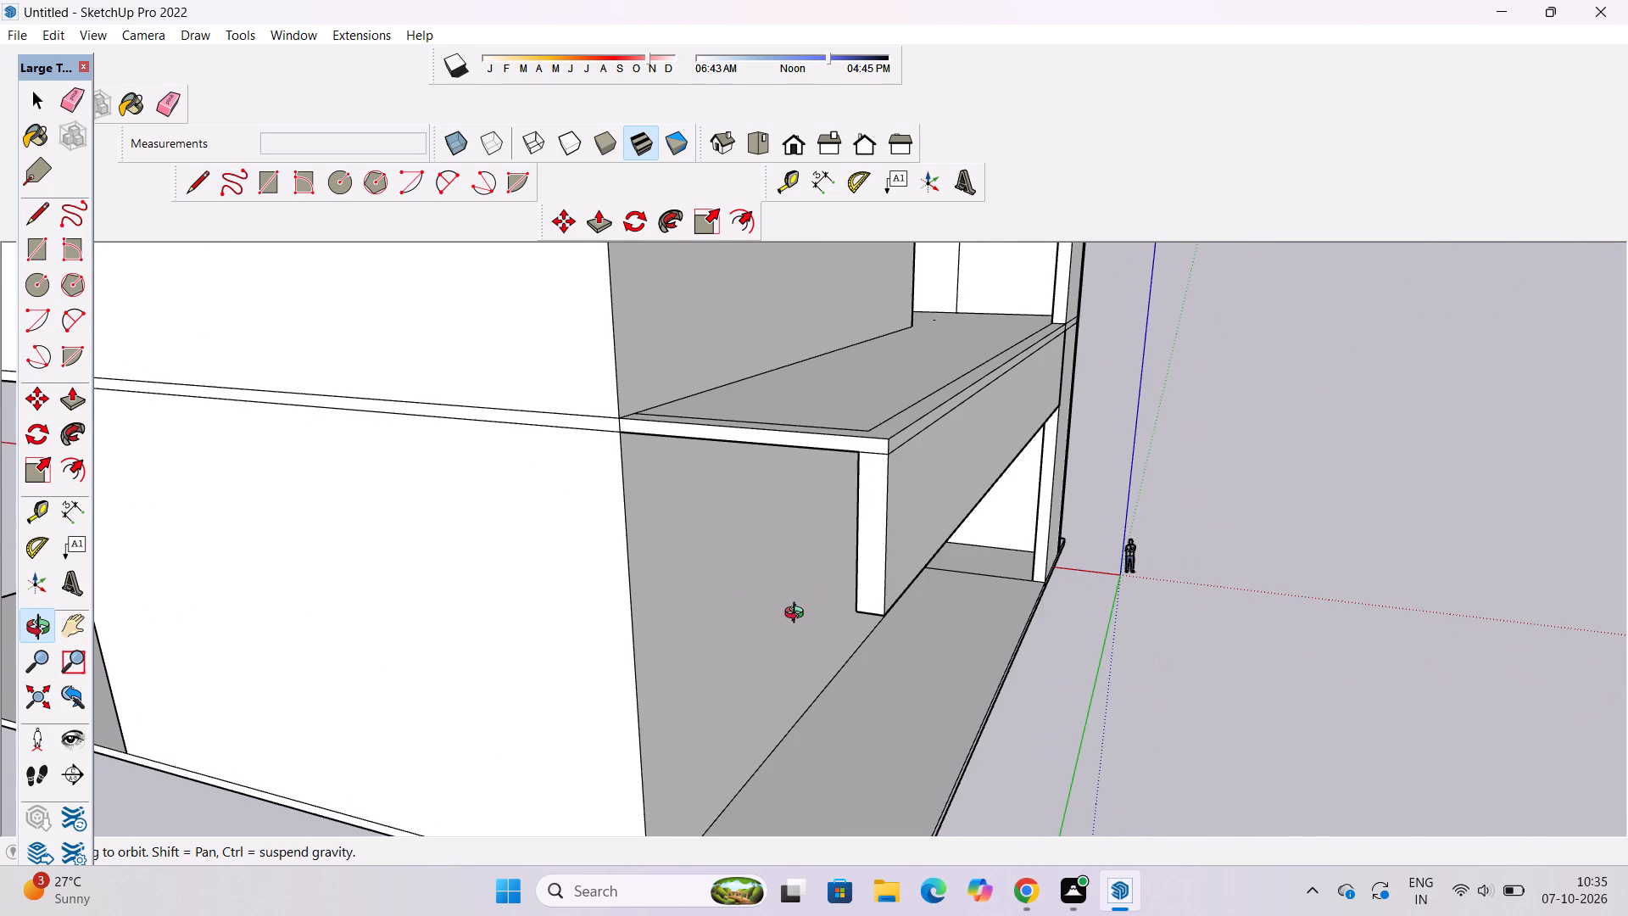
pyautogui.moveTo(778, 624); pyautogui.dragTo(934, 628)
pyautogui.keyDown('shift'); pyautogui.moveTo(939, 628); pyautogui.dragTo(822, 651); pyautogui.keyUp('shift')
pyautogui.keyDown('shift'); pyautogui.moveTo(1050, 616); pyautogui.dragTo(867, 617); pyautogui.keyUp('shift')
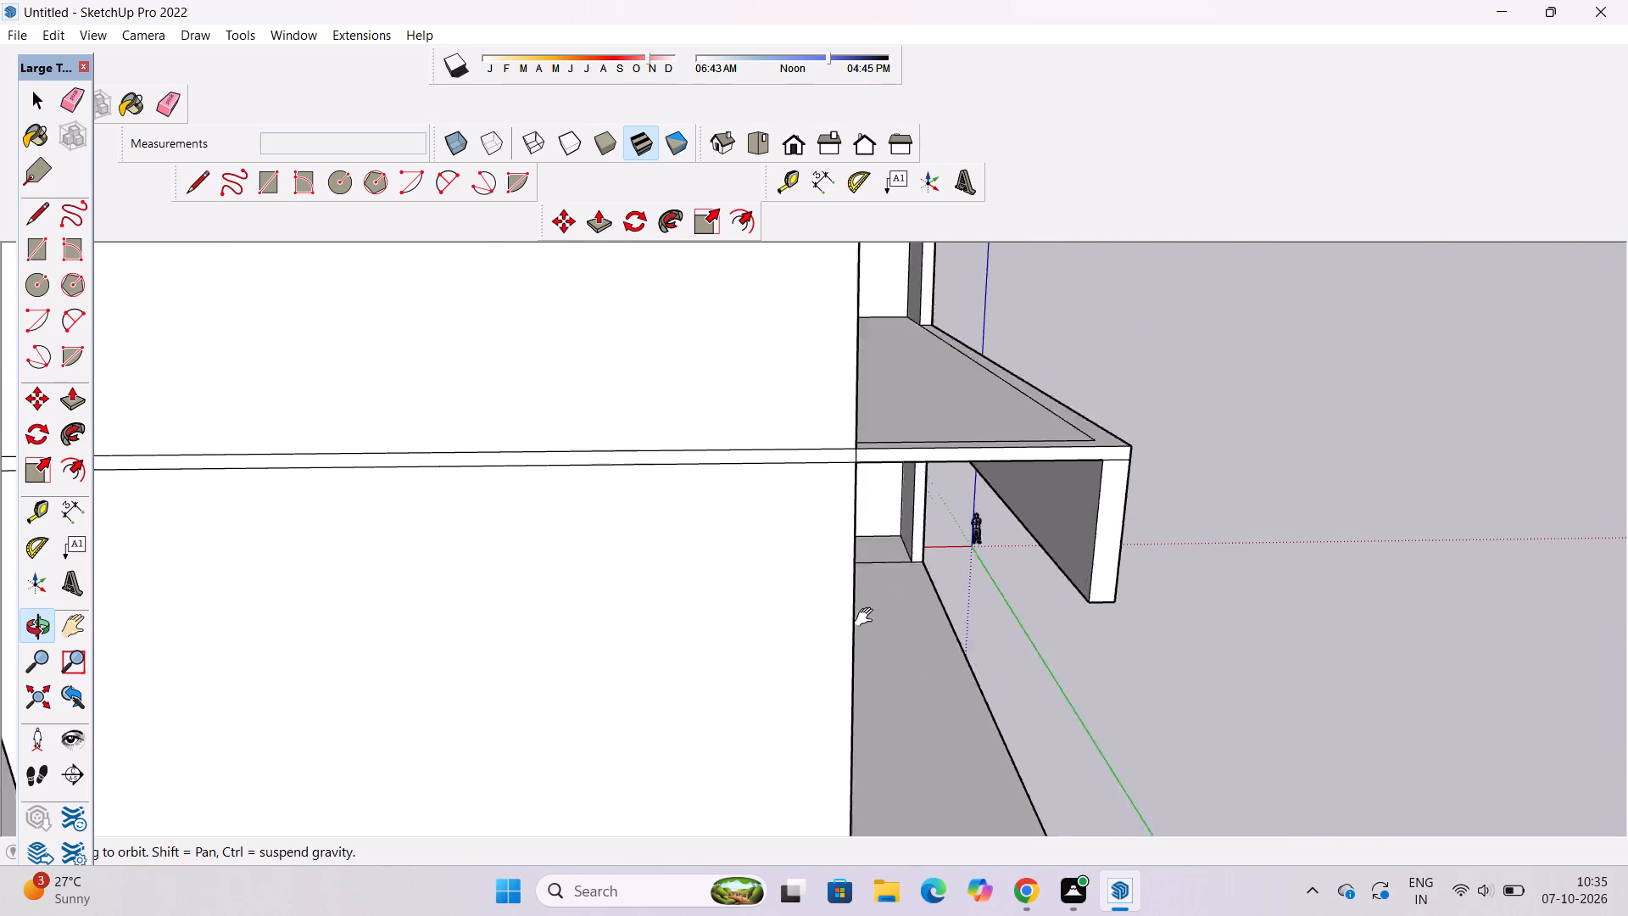
pyautogui.keyDown('shift'); pyautogui.moveTo(867, 617); pyautogui.dragTo(836, 619); pyautogui.keyUp('shift')
pyautogui.moveTo(838, 624); pyautogui.dragTo(744, 344)
pyautogui.moveTo(745, 360); pyautogui.dragTo(850, 655)
pyautogui.scroll(3, 757, 560)
pyautogui.moveTo(762, 556); pyautogui.dragTo(801, 542)
pyautogui.moveTo(825, 562); pyautogui.dragTo(838, 569)
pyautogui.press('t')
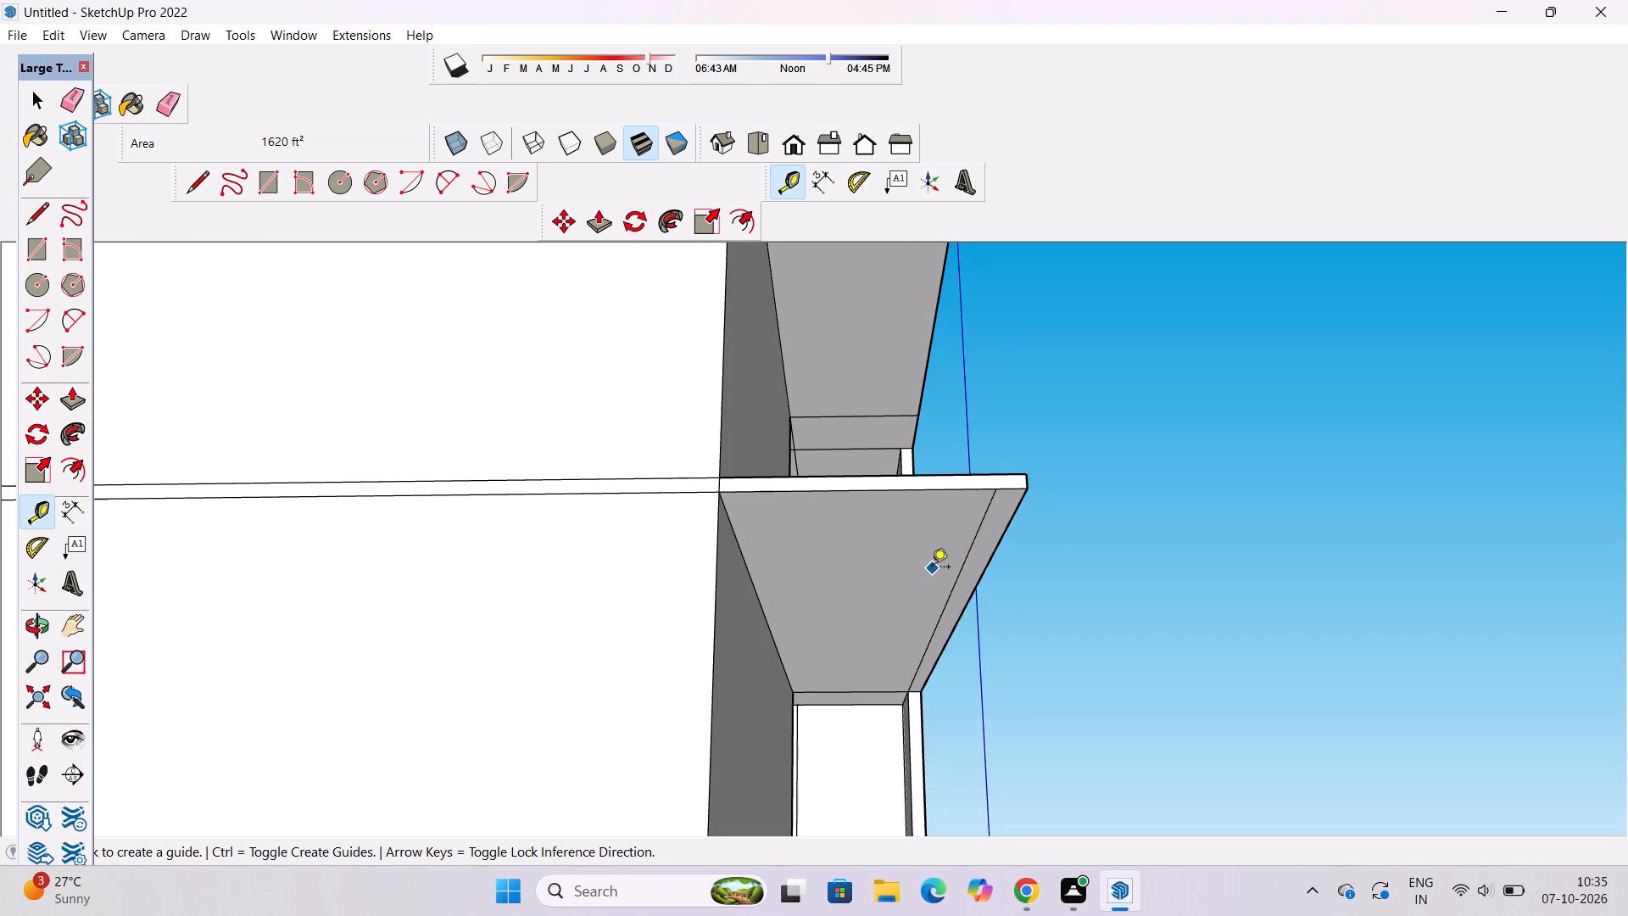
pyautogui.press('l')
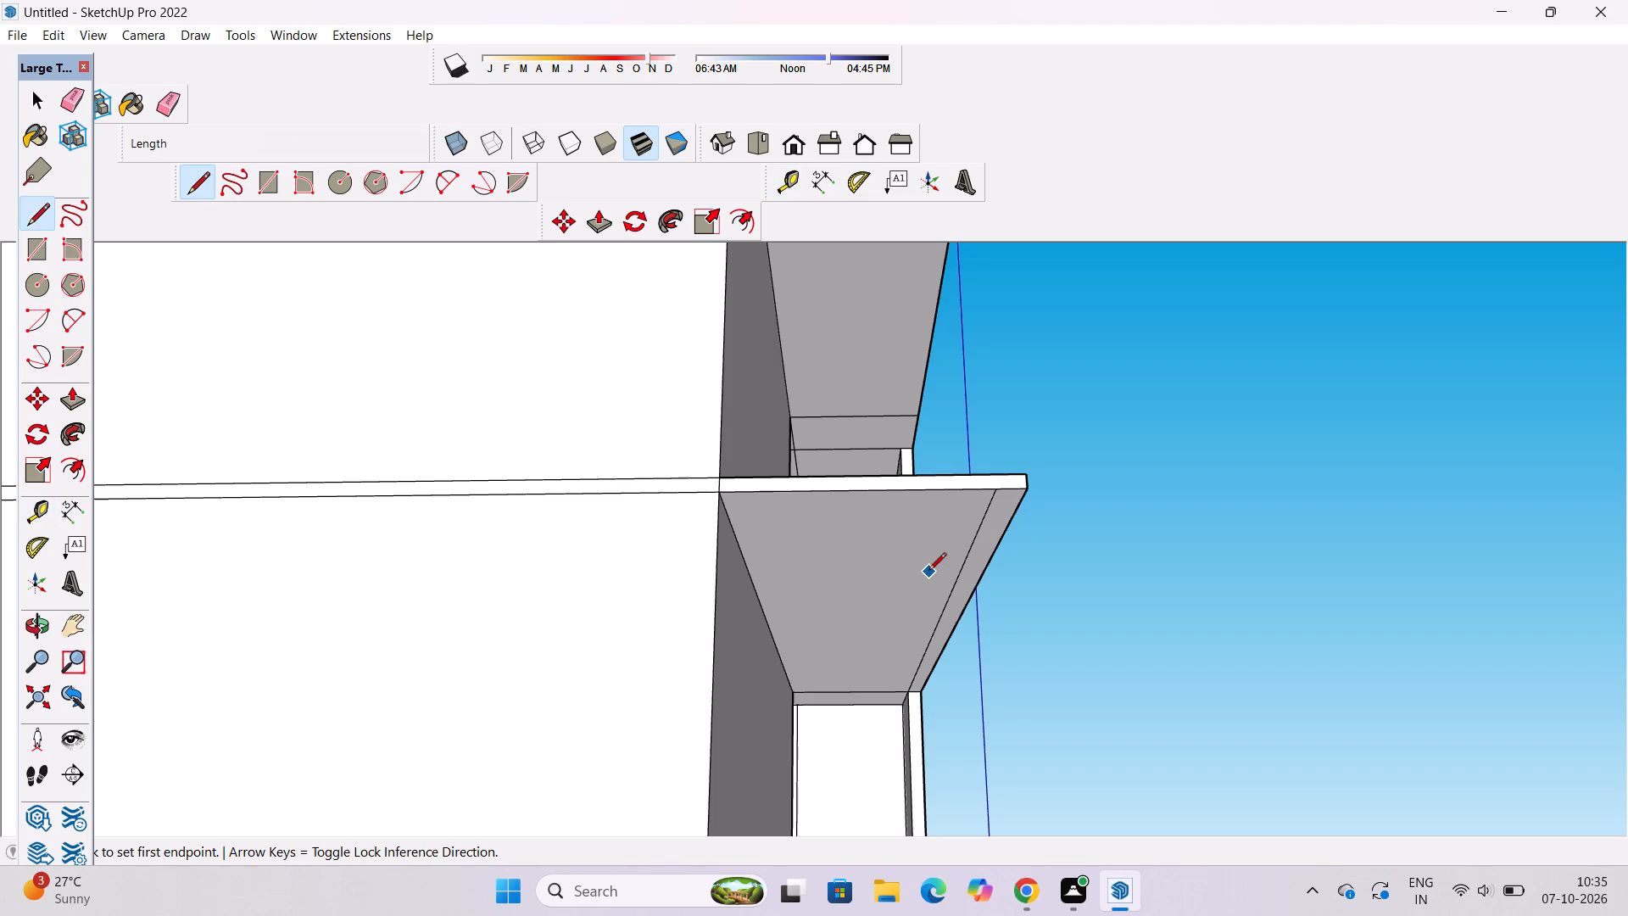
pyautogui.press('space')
# Examine the lower slab's overhang and its 2' strip from the front, above, the side and below.
pyautogui.write('o')
pyautogui.scroll(-6, 866, 506)
pyautogui.moveTo(936, 483); pyautogui.dragTo(939, 533)
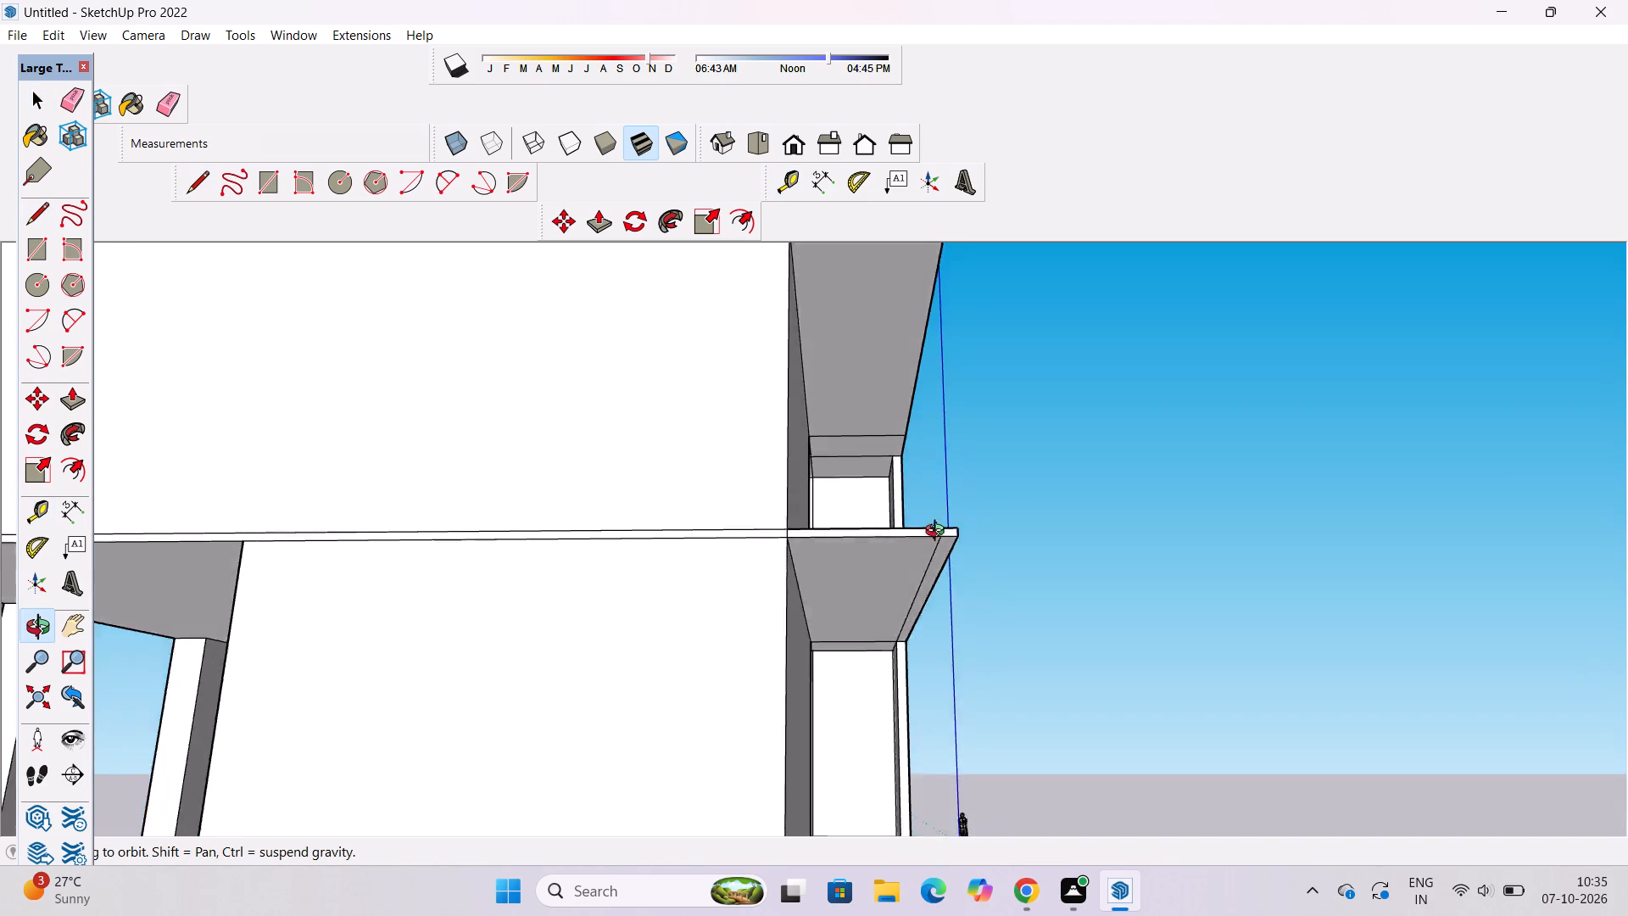
pyautogui.moveTo(939, 533); pyautogui.dragTo(943, 634)
pyautogui.keyDown('shift'); pyautogui.moveTo(941, 637); pyautogui.dragTo(922, 547); pyautogui.keyUp('shift')
pyautogui.moveTo(976, 612); pyautogui.dragTo(920, 618)
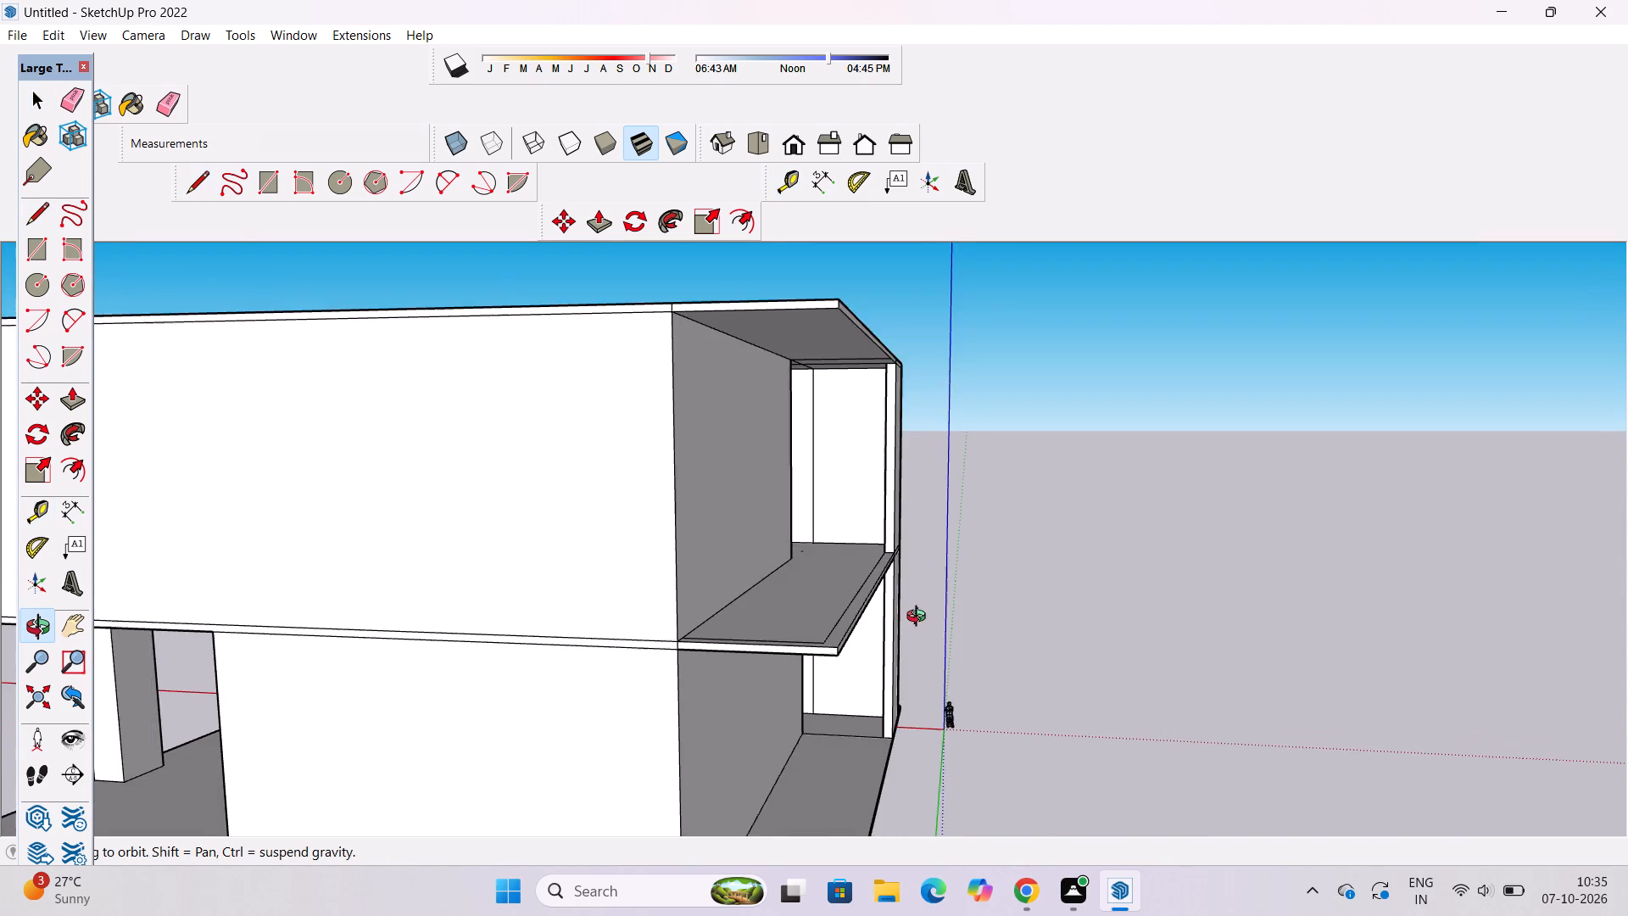
pyautogui.moveTo(917, 618); pyautogui.dragTo(812, 574)
pyautogui.scroll(2, 794, 592)
pyautogui.keyDown('shift'); pyautogui.moveTo(794, 592); pyautogui.dragTo(893, 596); pyautogui.keyUp('shift')
pyautogui.moveTo(884, 603); pyautogui.dragTo(872, 585)
pyautogui.scroll(-3, 629, 493)
pyautogui.moveTo(640, 578); pyautogui.dragTo(724, 547)
pyautogui.moveTo(767, 500); pyautogui.dragTo(854, 483)
pyautogui.moveTo(857, 483); pyautogui.dragTo(731, 522)
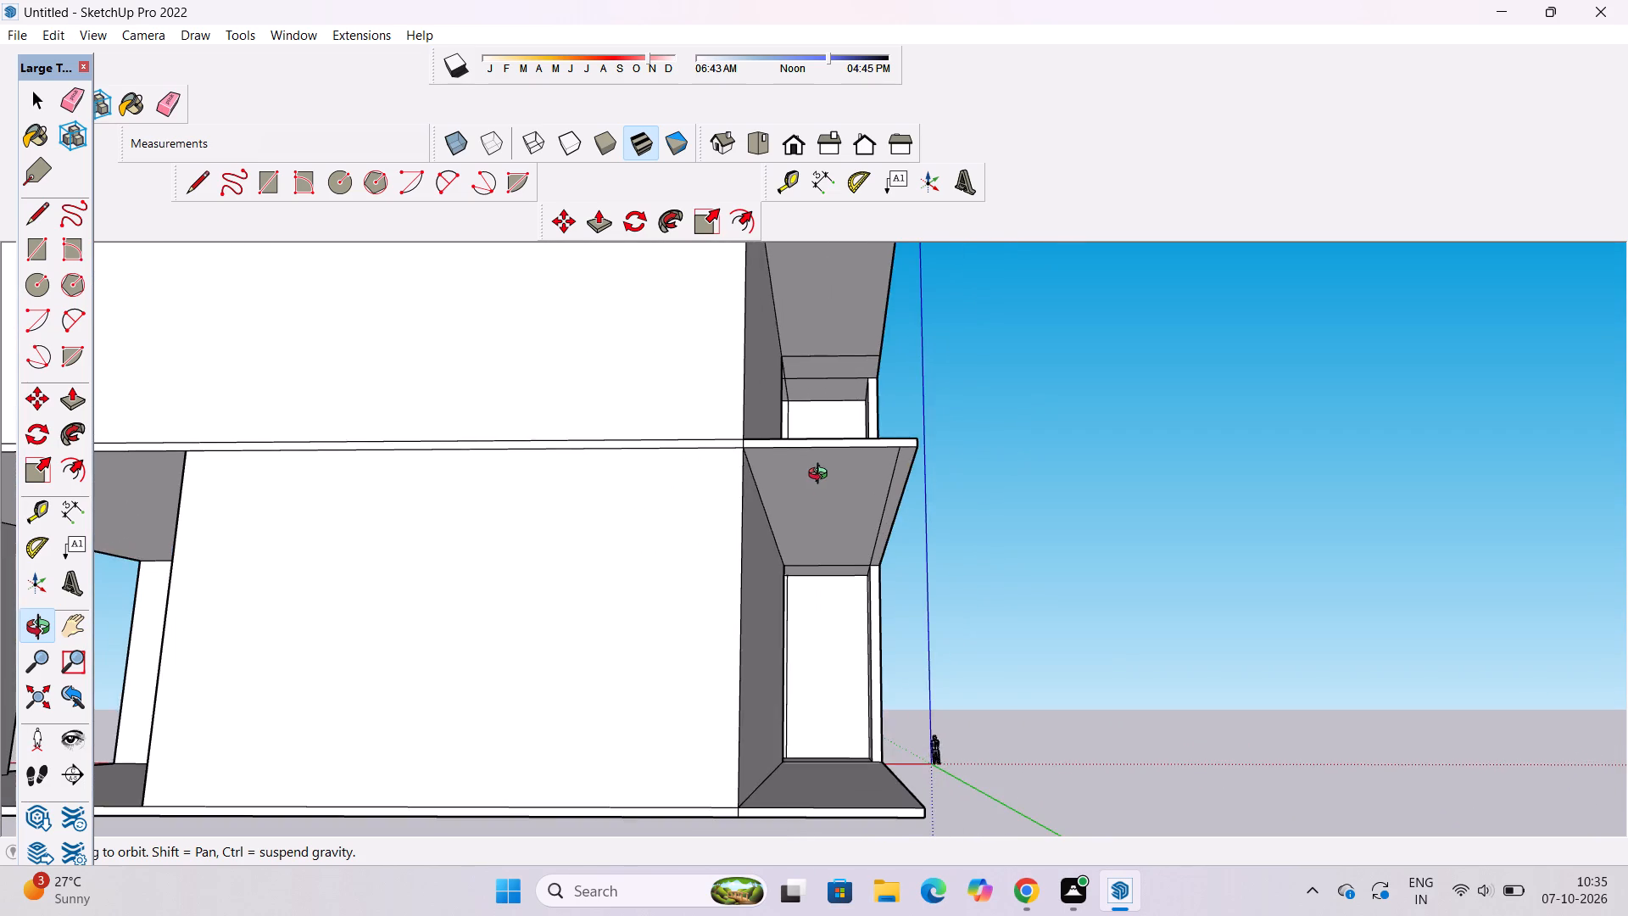
# Erase the line marking the 2' strip on the underside of the lower slab's overhang.
pyautogui.scroll(5, 825, 473)
pyautogui.keyDown('shift'); pyautogui.moveTo(825, 473); pyautogui.dragTo(751, 473); pyautogui.keyUp('shift')
pyautogui.moveTo(755, 469); pyautogui.dragTo(778, 472)
pyautogui.moveTo(783, 478); pyautogui.dragTo(691, 461)
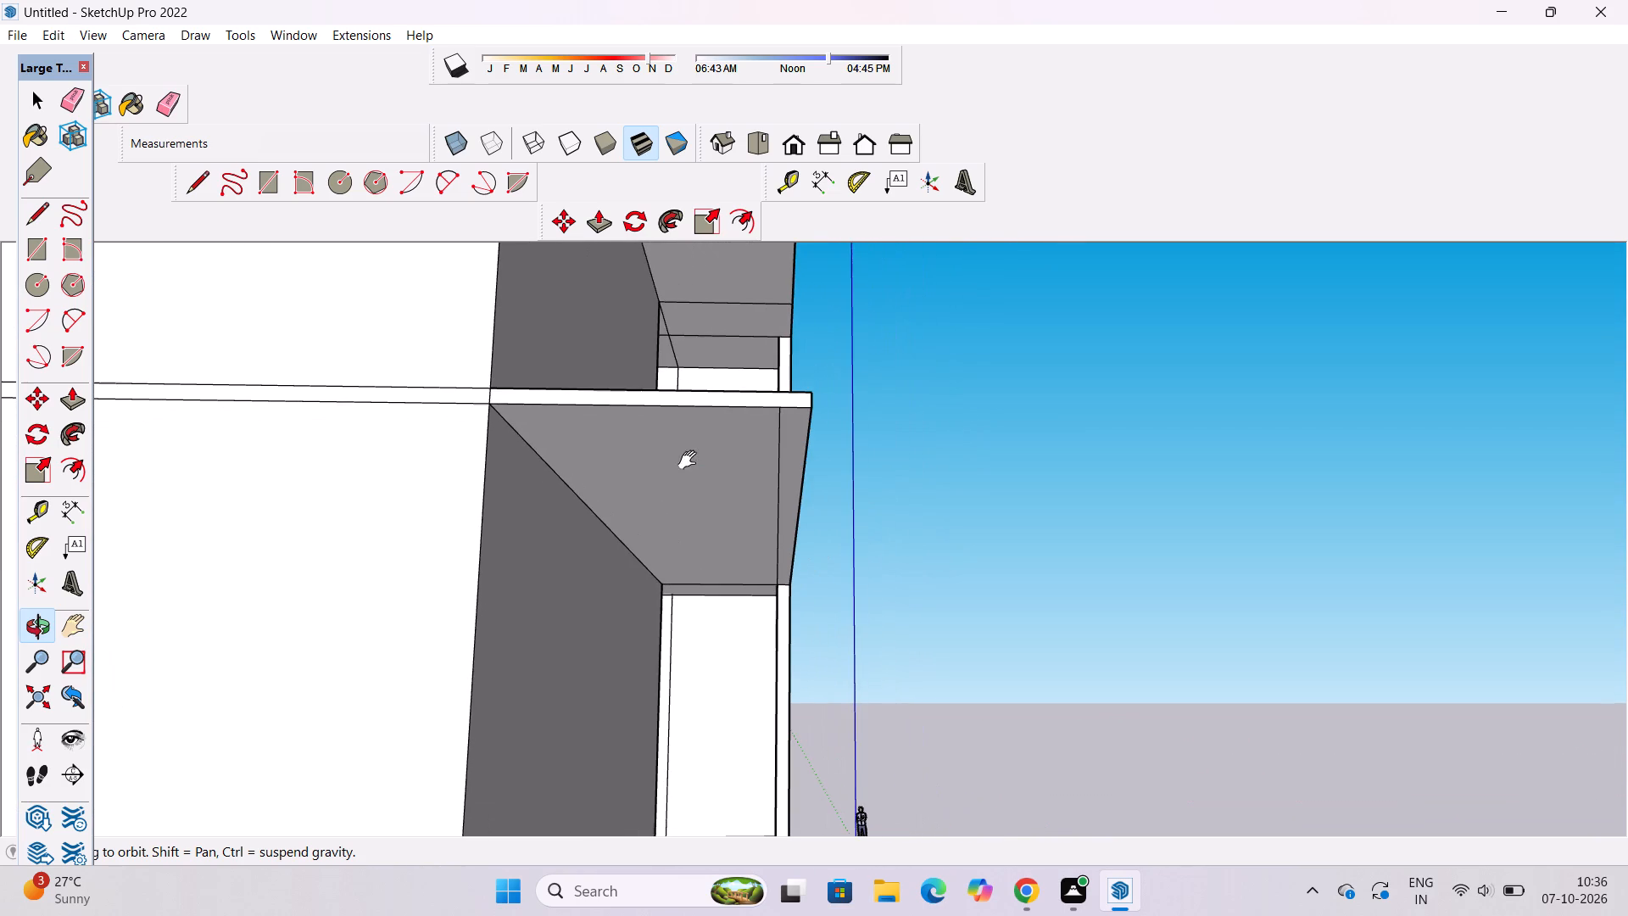
pyautogui.press('e')
pyautogui.scroll(4, 702, 481)
pyautogui.moveTo(841, 421); pyautogui.dragTo(823, 452)
pyautogui.press('space')
# Place a guide 1.5' inward from the outer long edge on the underside of the lower overhang.
pyautogui.write('t')
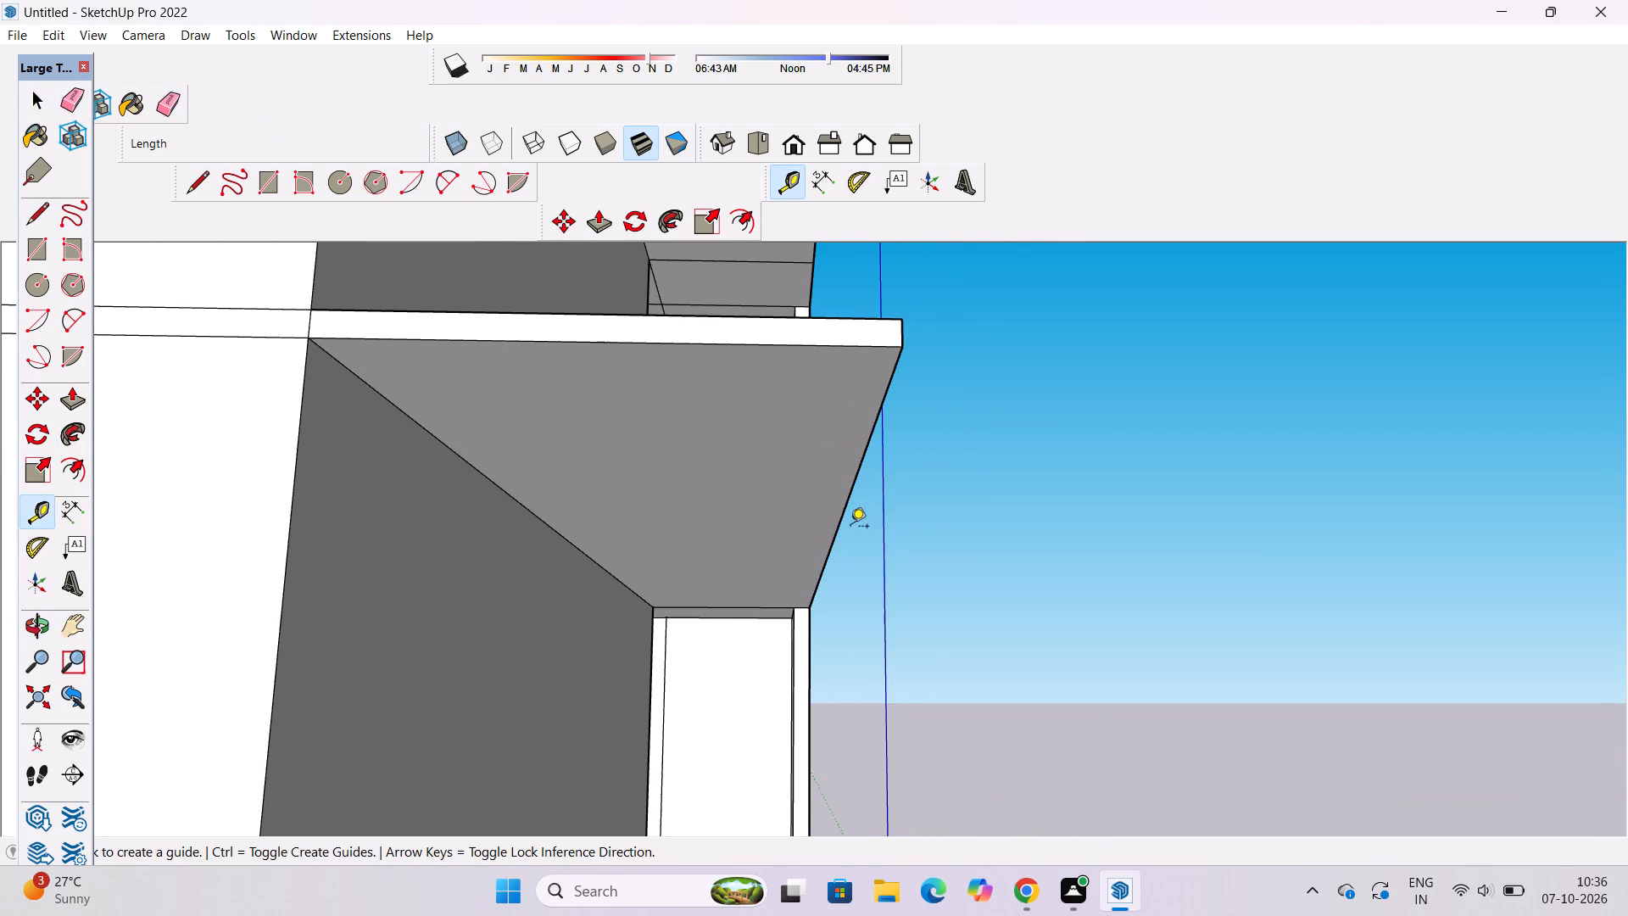
pyautogui.click(845, 515)
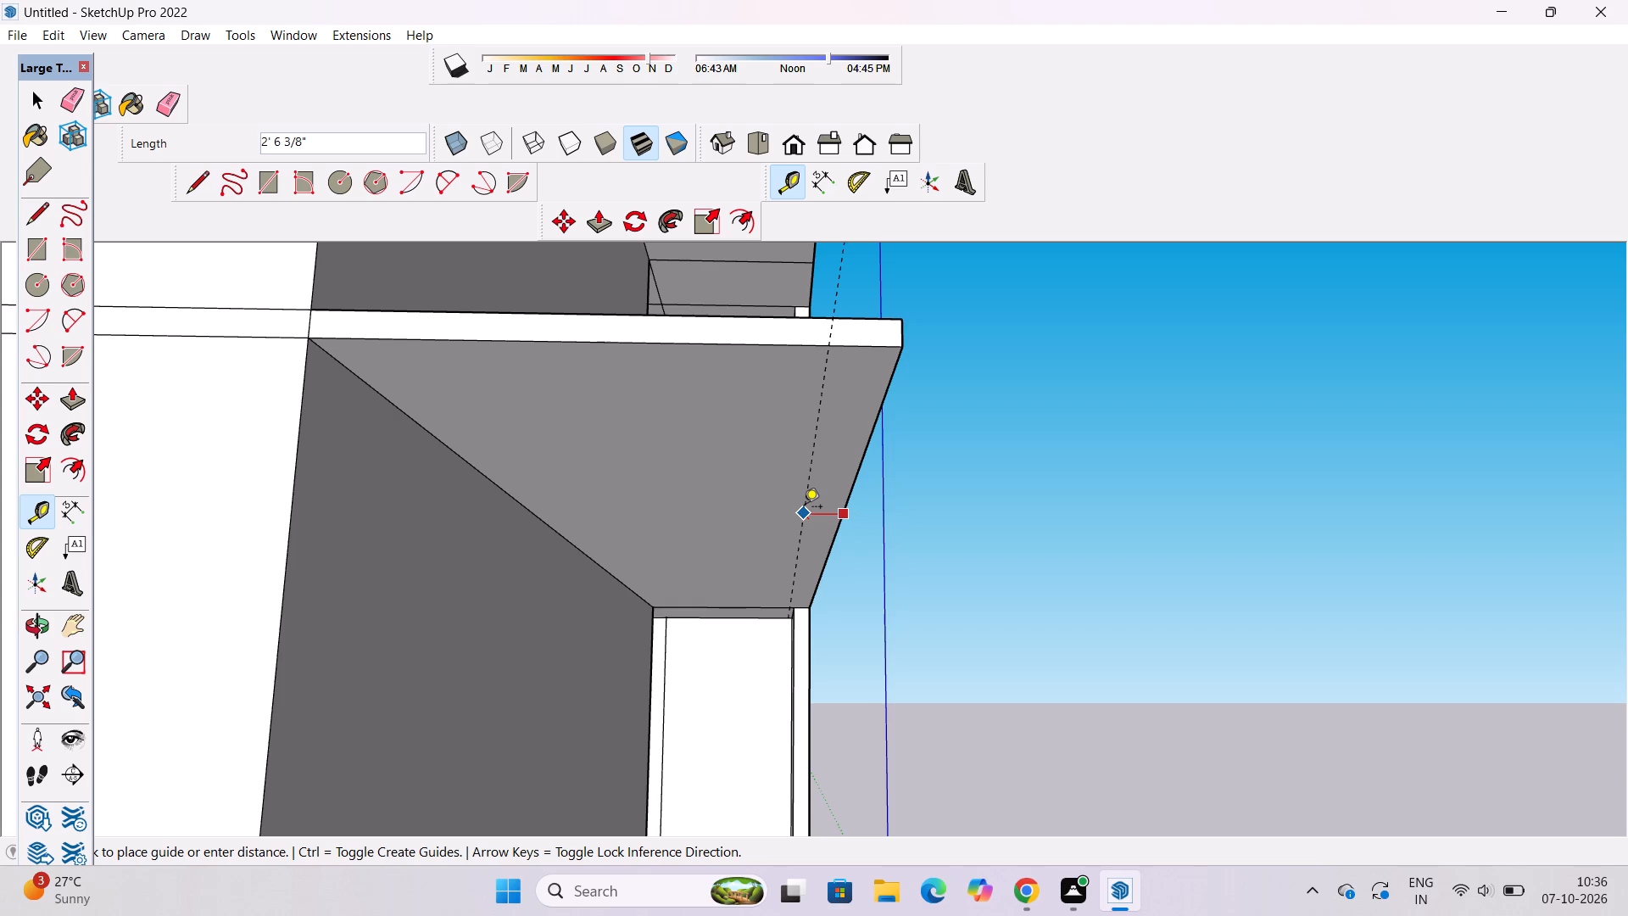
pyautogui.write("1.5'")
pyautogui.press('Return')
# Draw a 90' line along the 1.5' guide, from the far wall end to the overhang's front edge.
pyautogui.press('l')
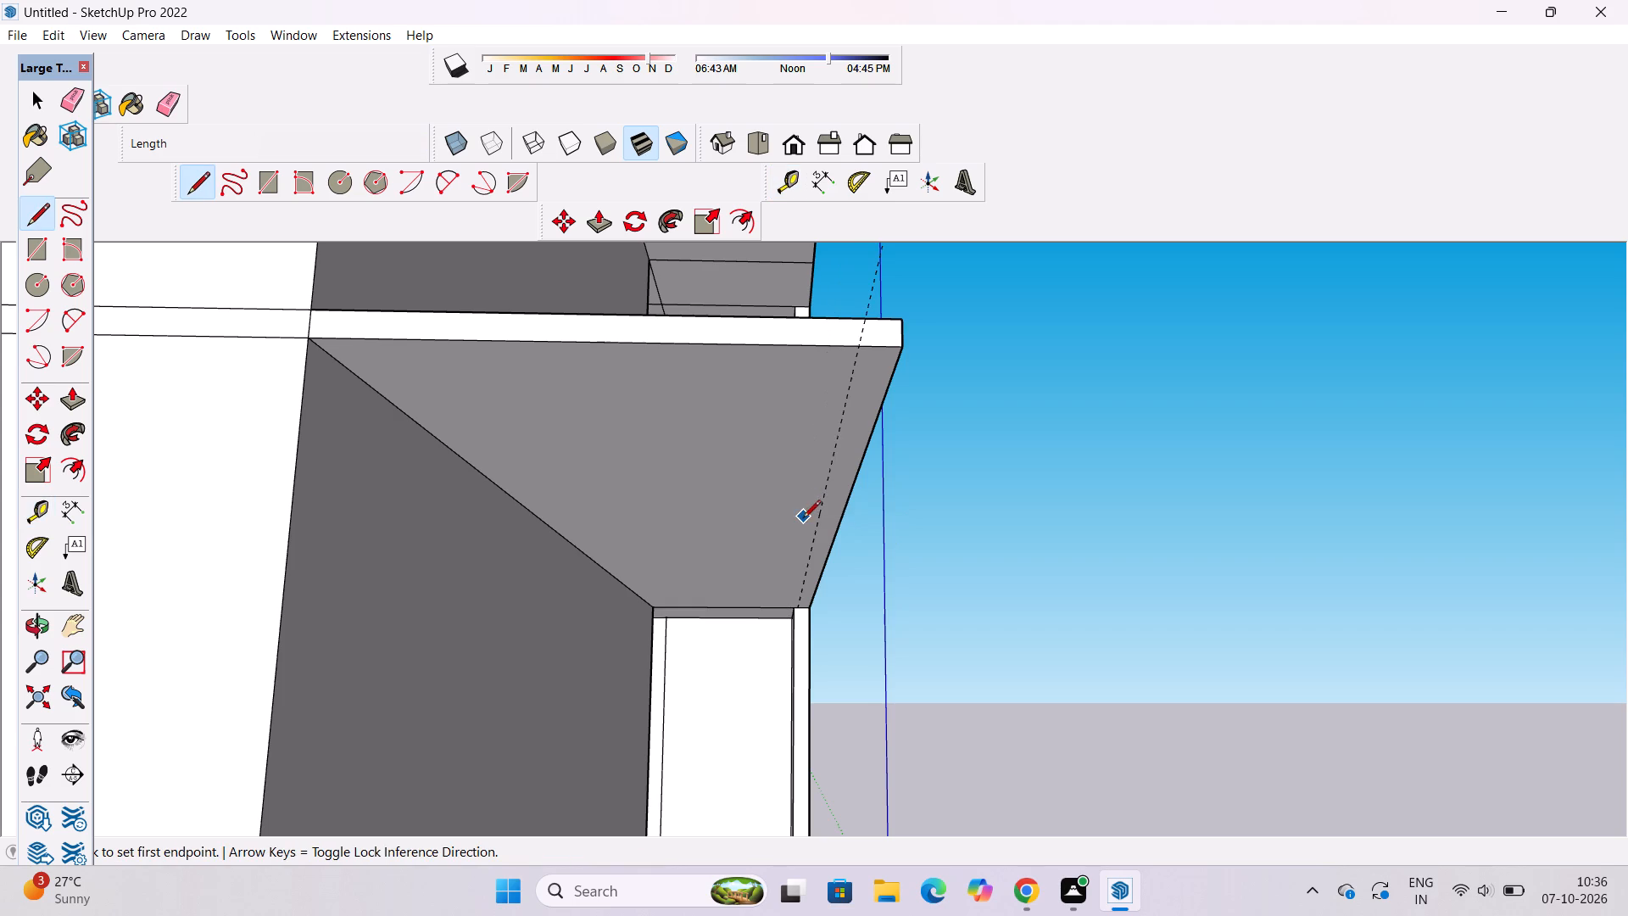
pyautogui.scroll(14, 812, 623)
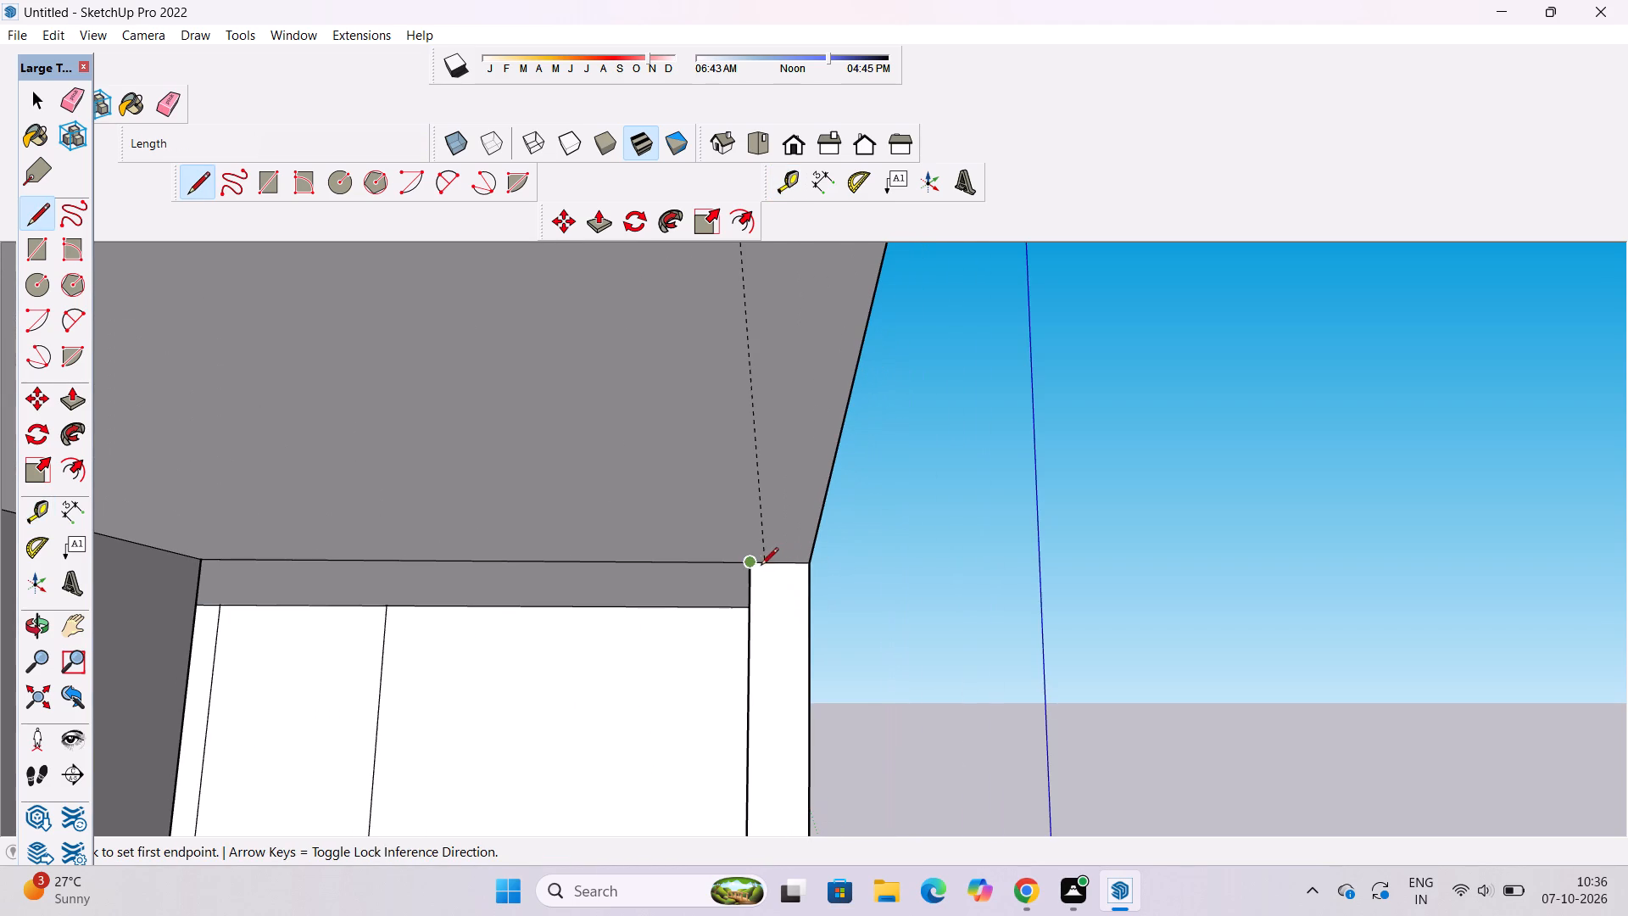
pyautogui.click(767, 564)
pyautogui.scroll(-9, 767, 564)
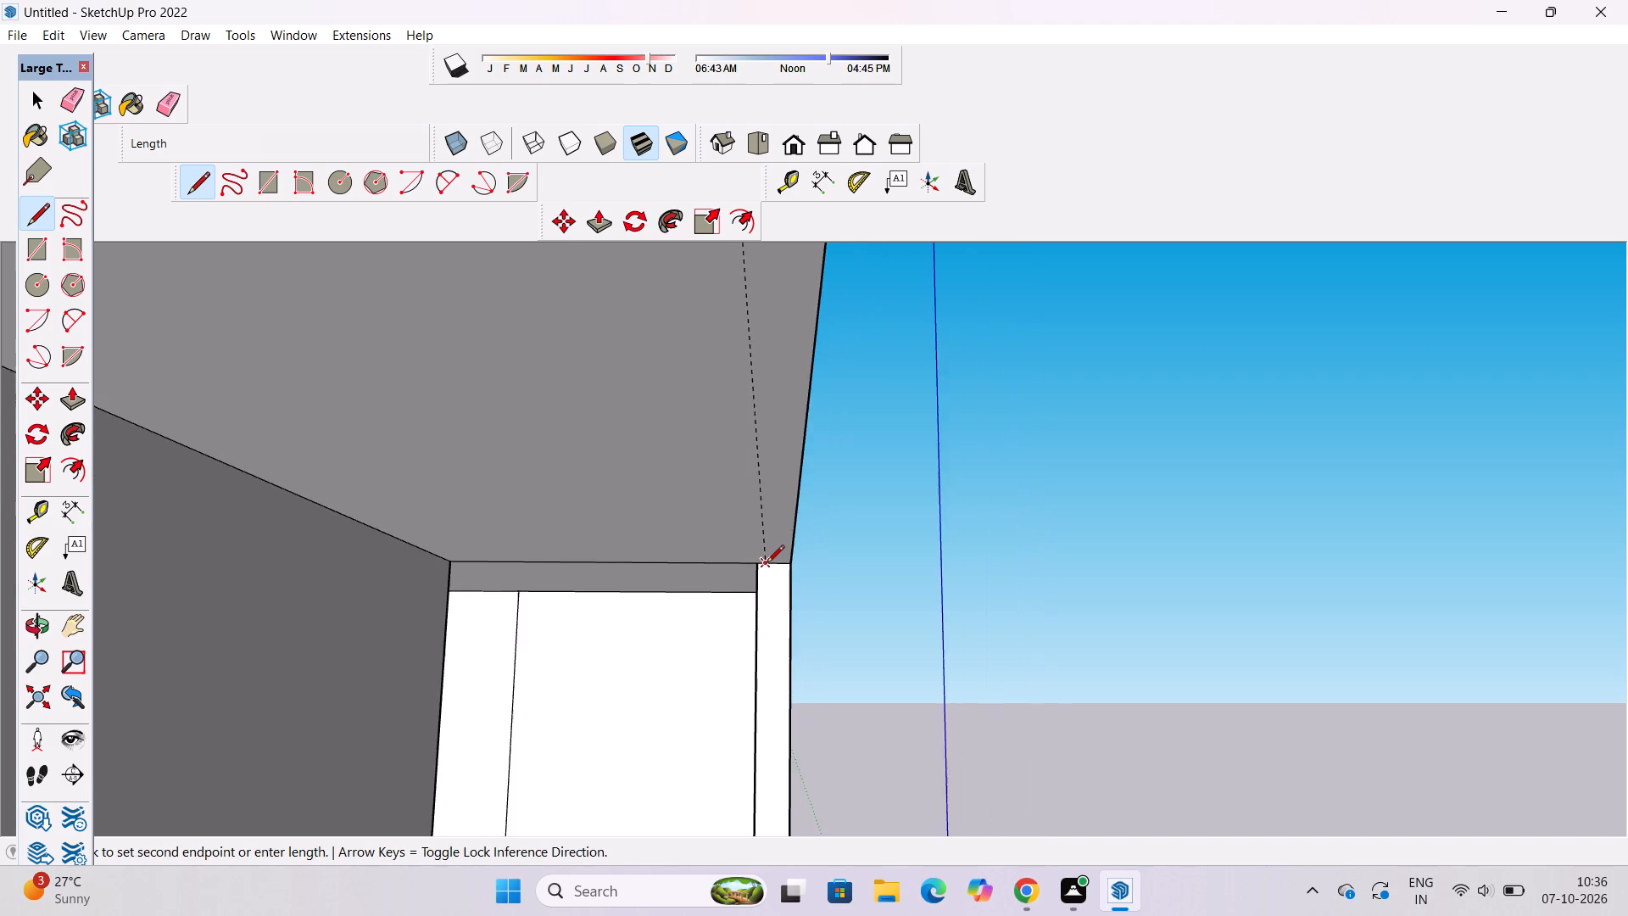
pyautogui.scroll(-12, 767, 564)
pyautogui.scroll(10, 750, 501)
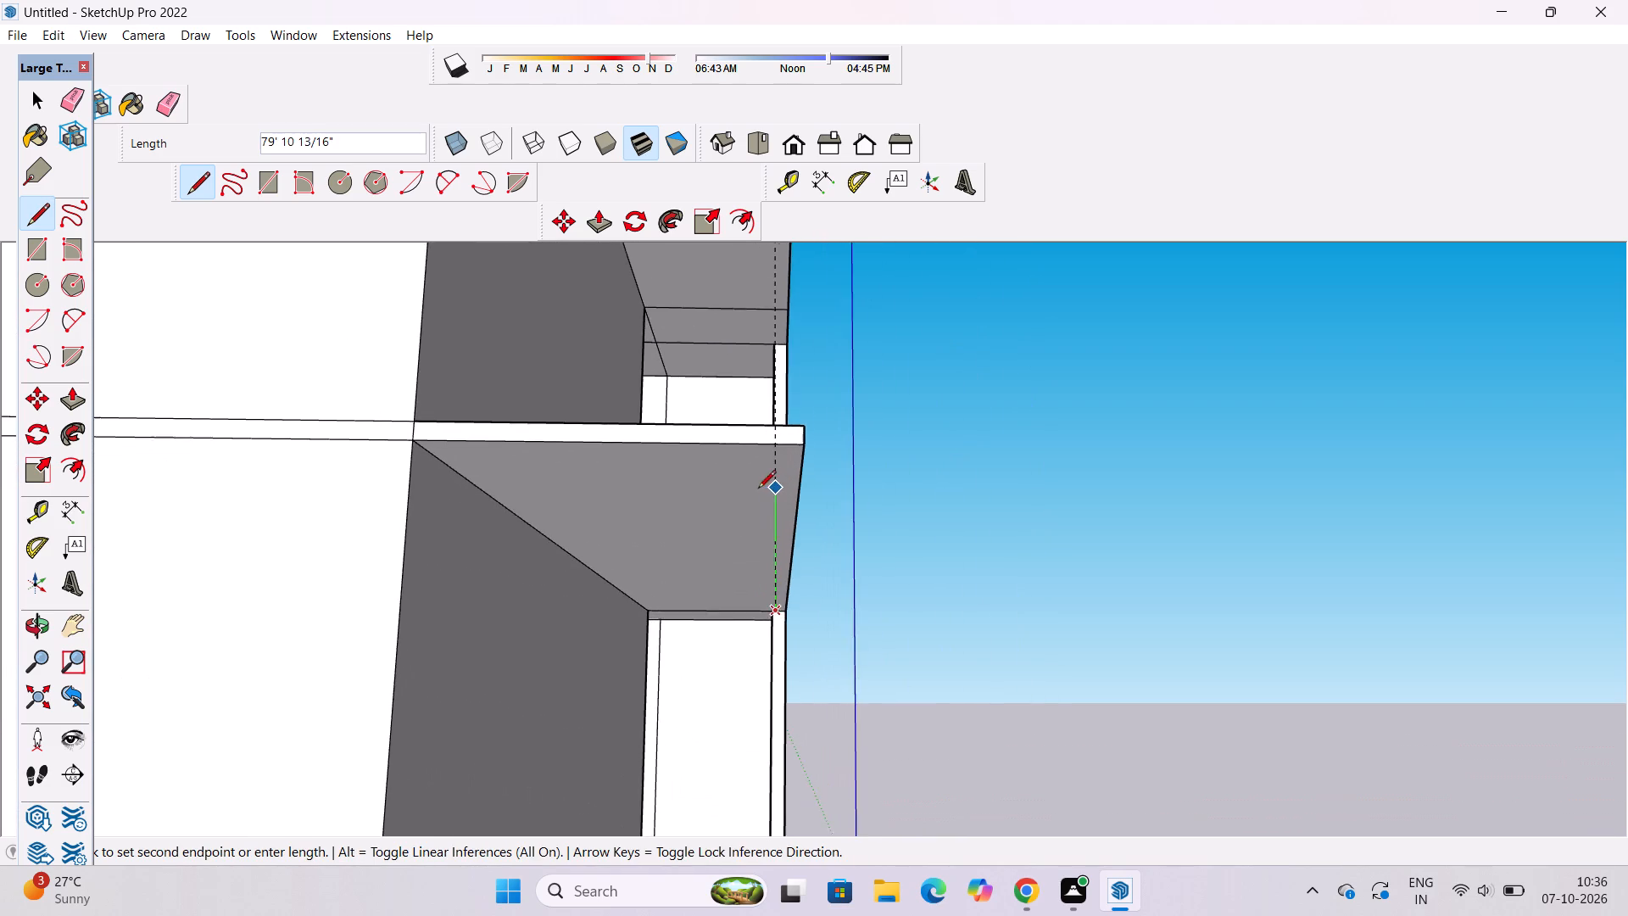
pyautogui.scroll(2, 758, 489)
pyautogui.click(783, 422)
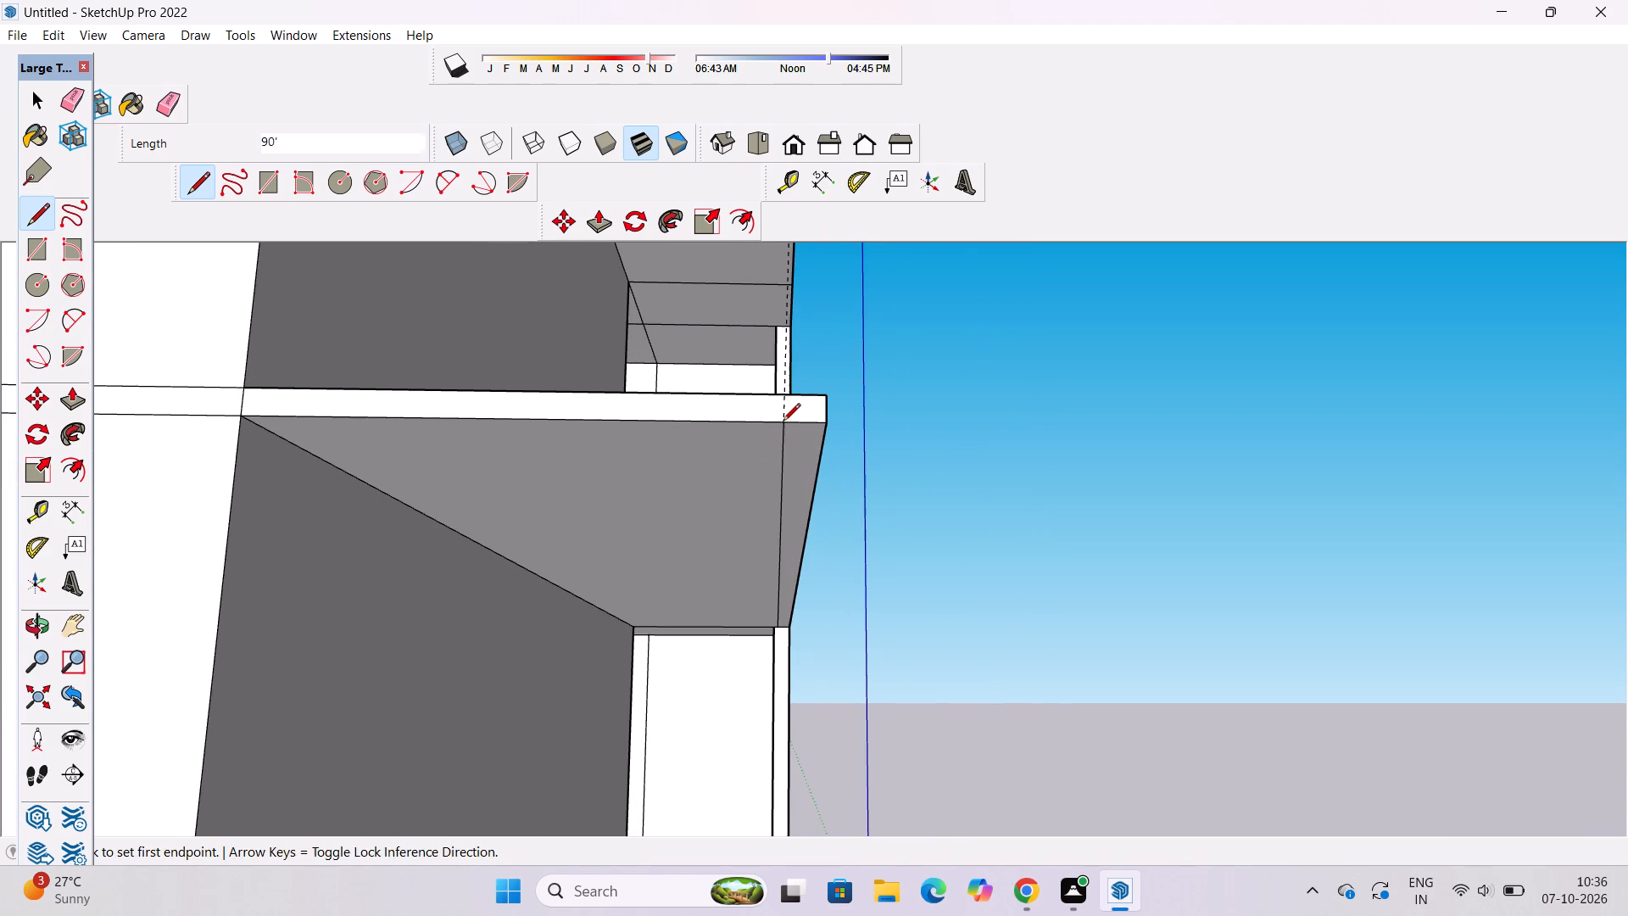
pyautogui.press('space')
# Place a second guide 1.5' inward from the front bottom edge of the lower overhang.
pyautogui.scroll(-4, 826, 450)
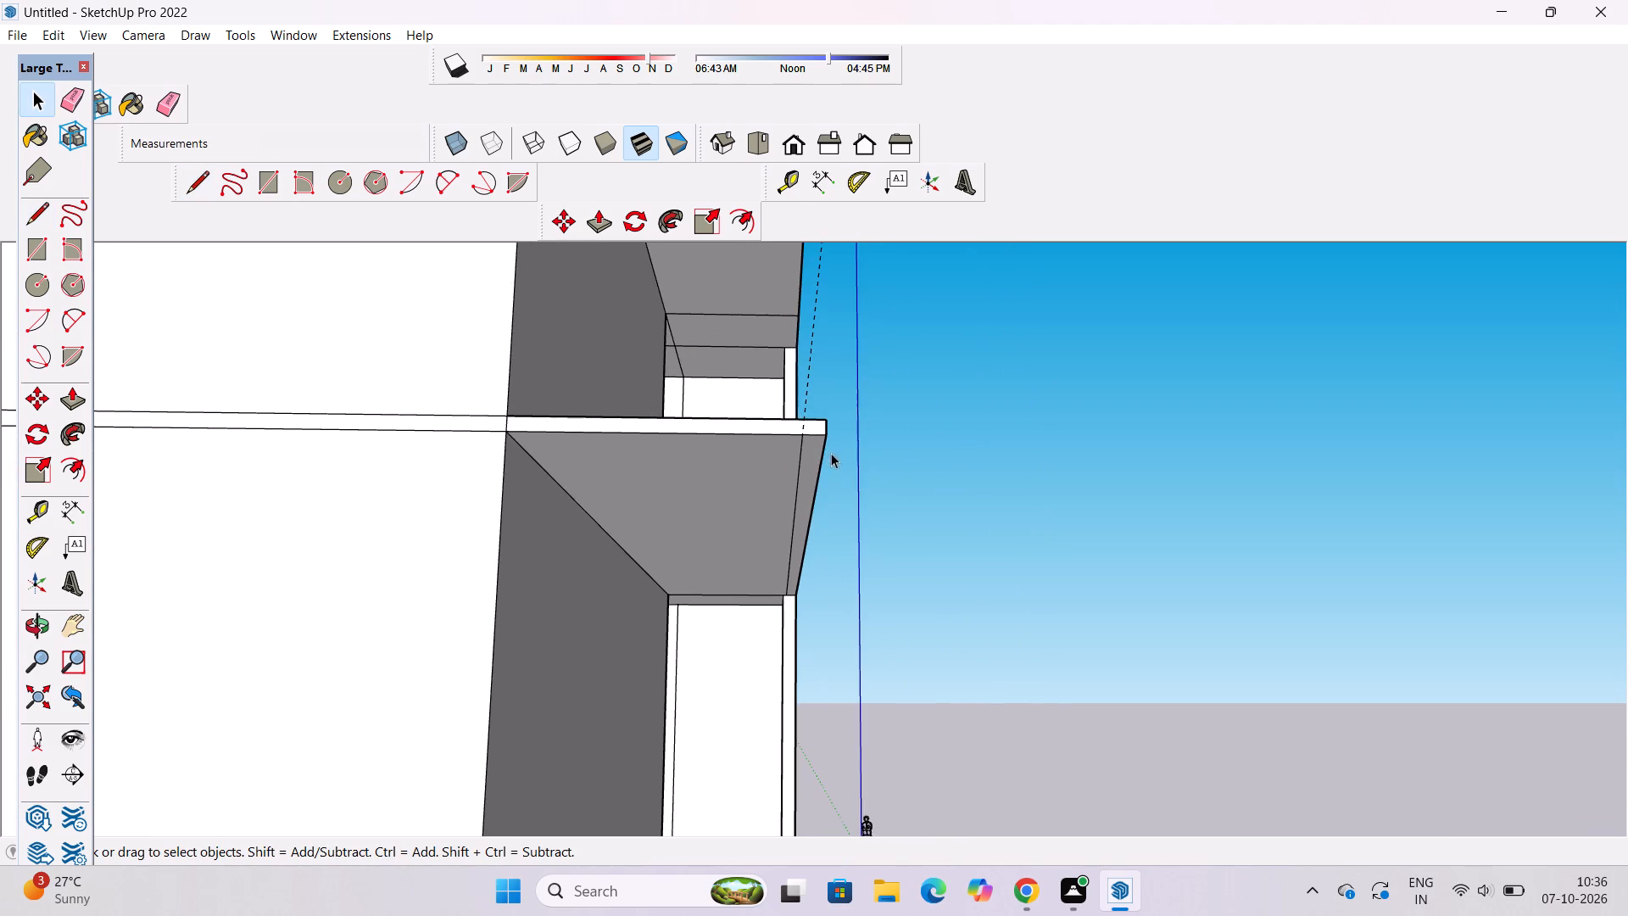
pyautogui.press('t')
pyautogui.scroll(-6, 833, 458)
pyautogui.scroll(6, 789, 476)
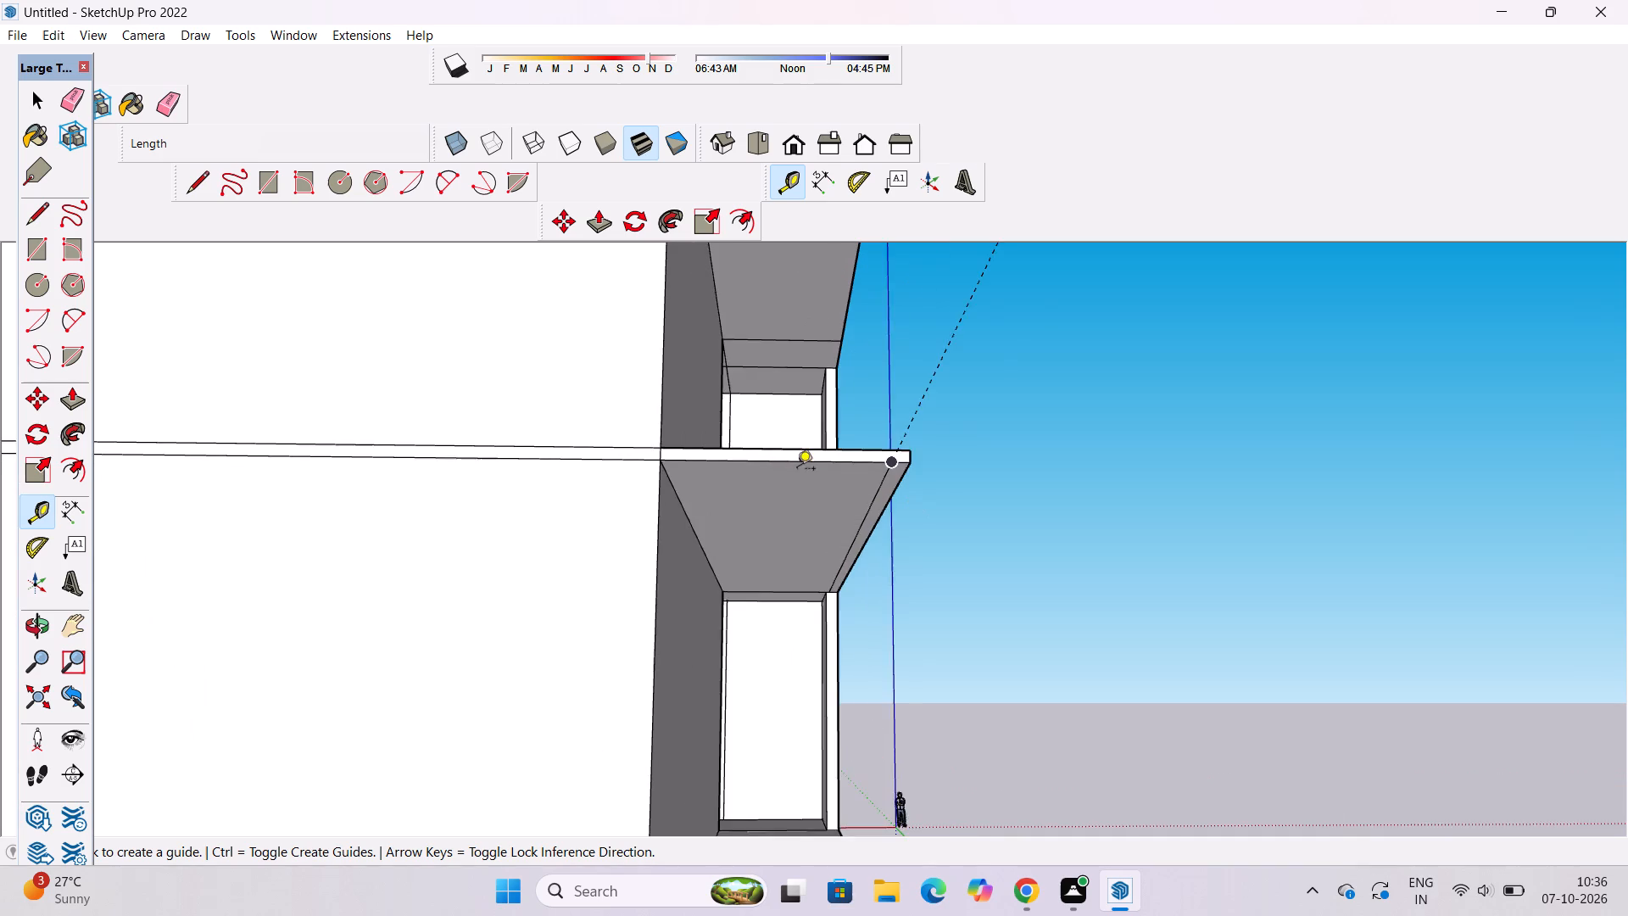
pyautogui.scroll(3, 797, 470)
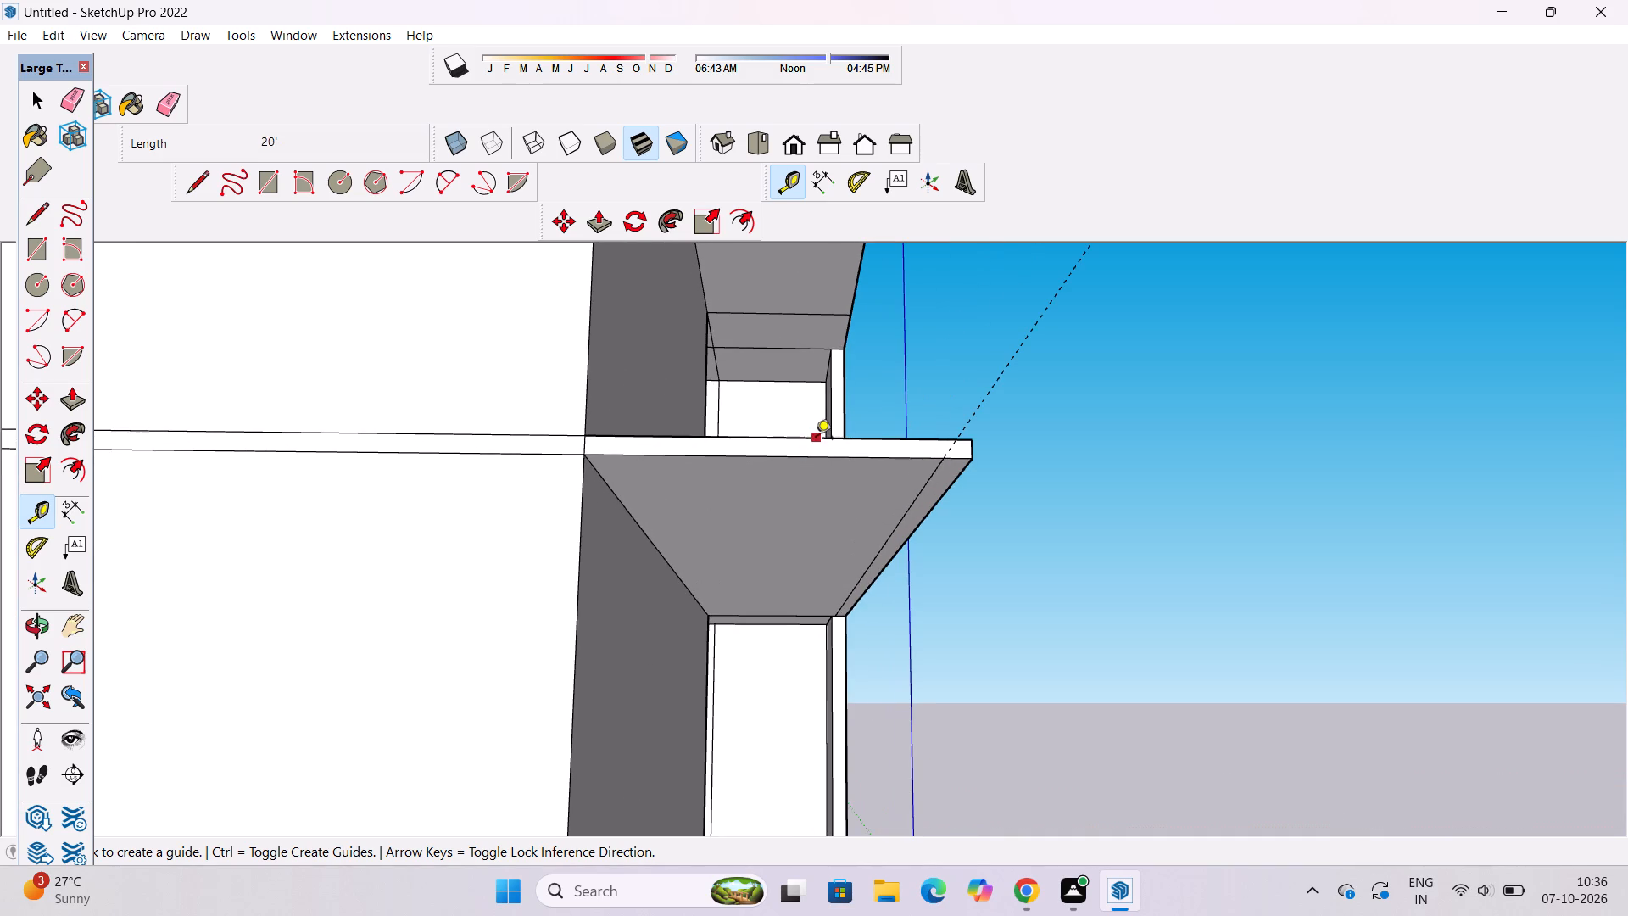
pyautogui.scroll(2, 842, 528)
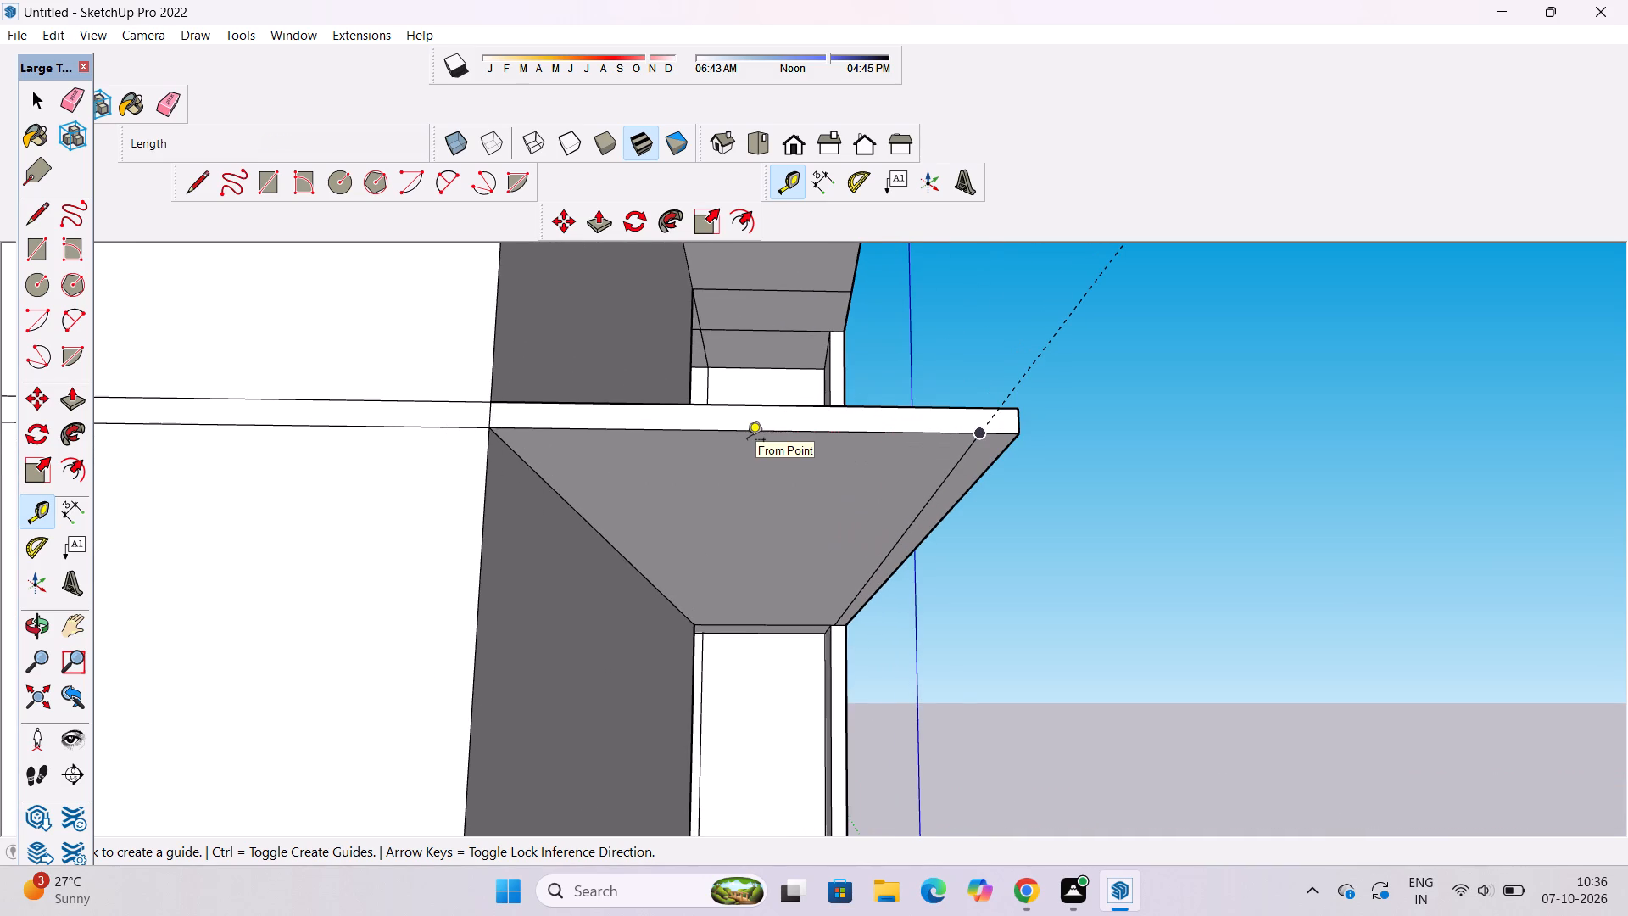
pyautogui.scroll(-1, 747, 441)
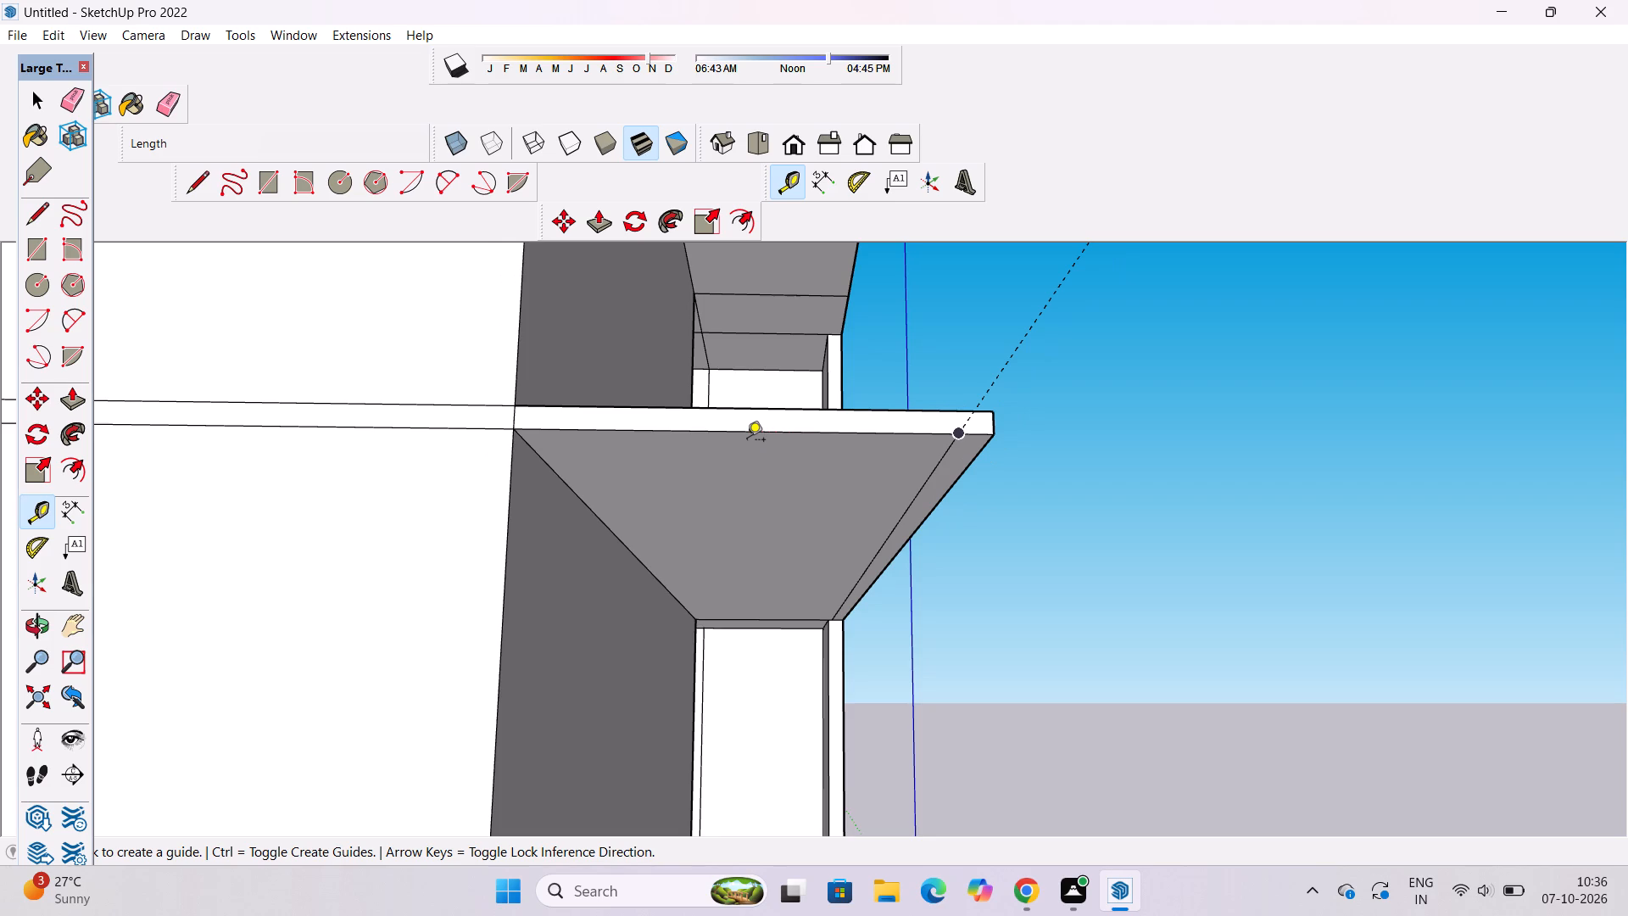
pyautogui.scroll(3, 773, 448)
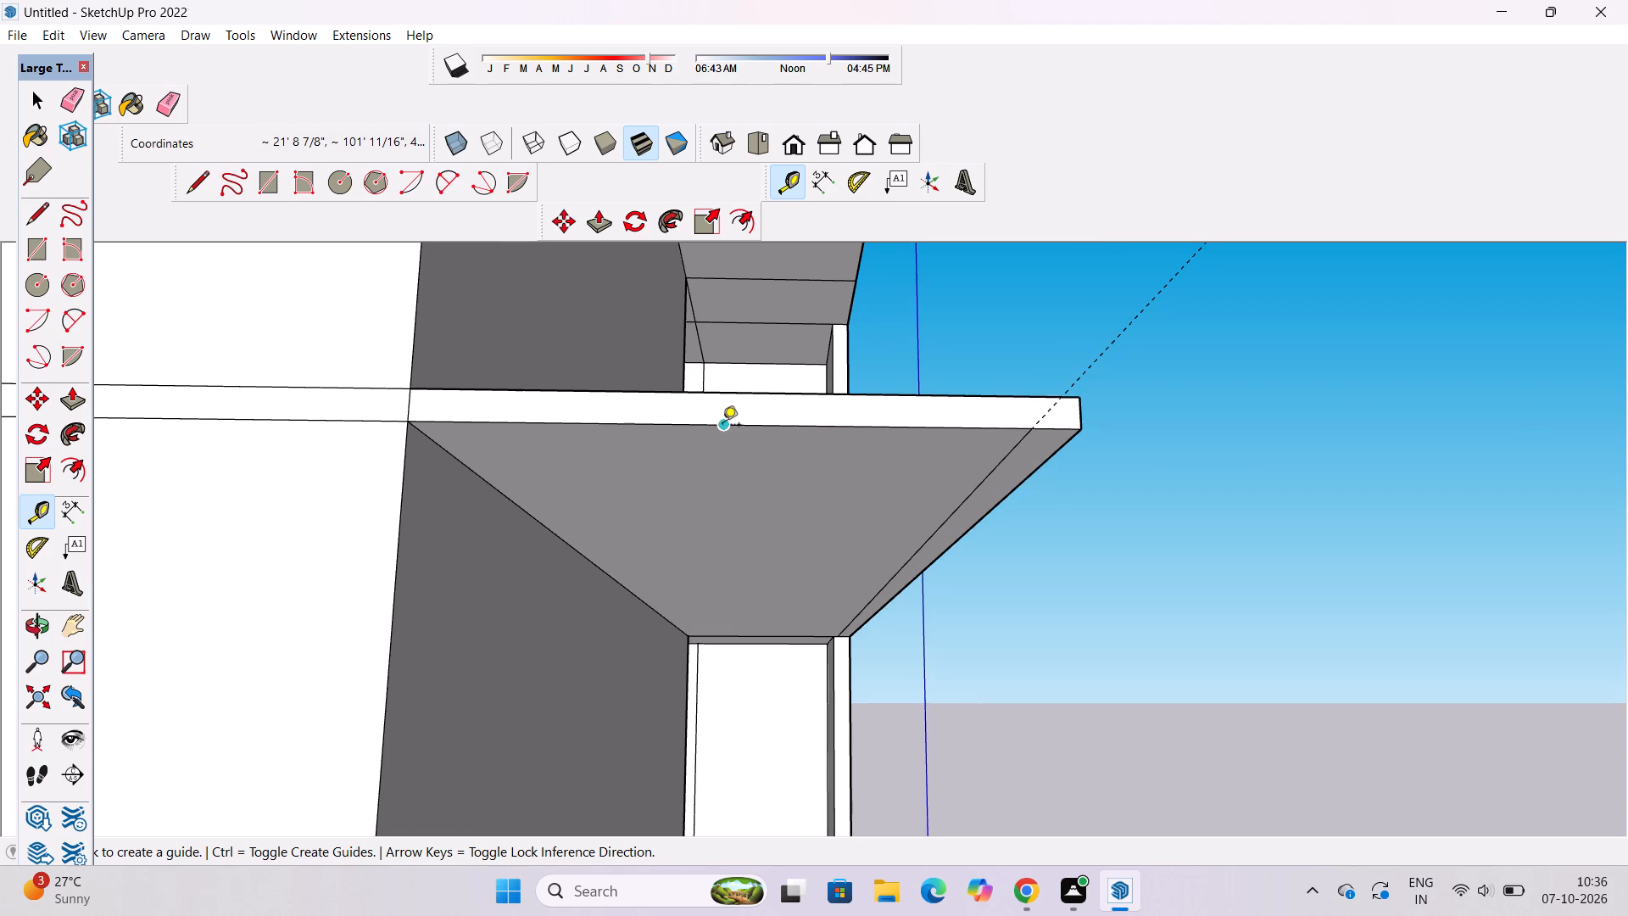
pyautogui.click(722, 427)
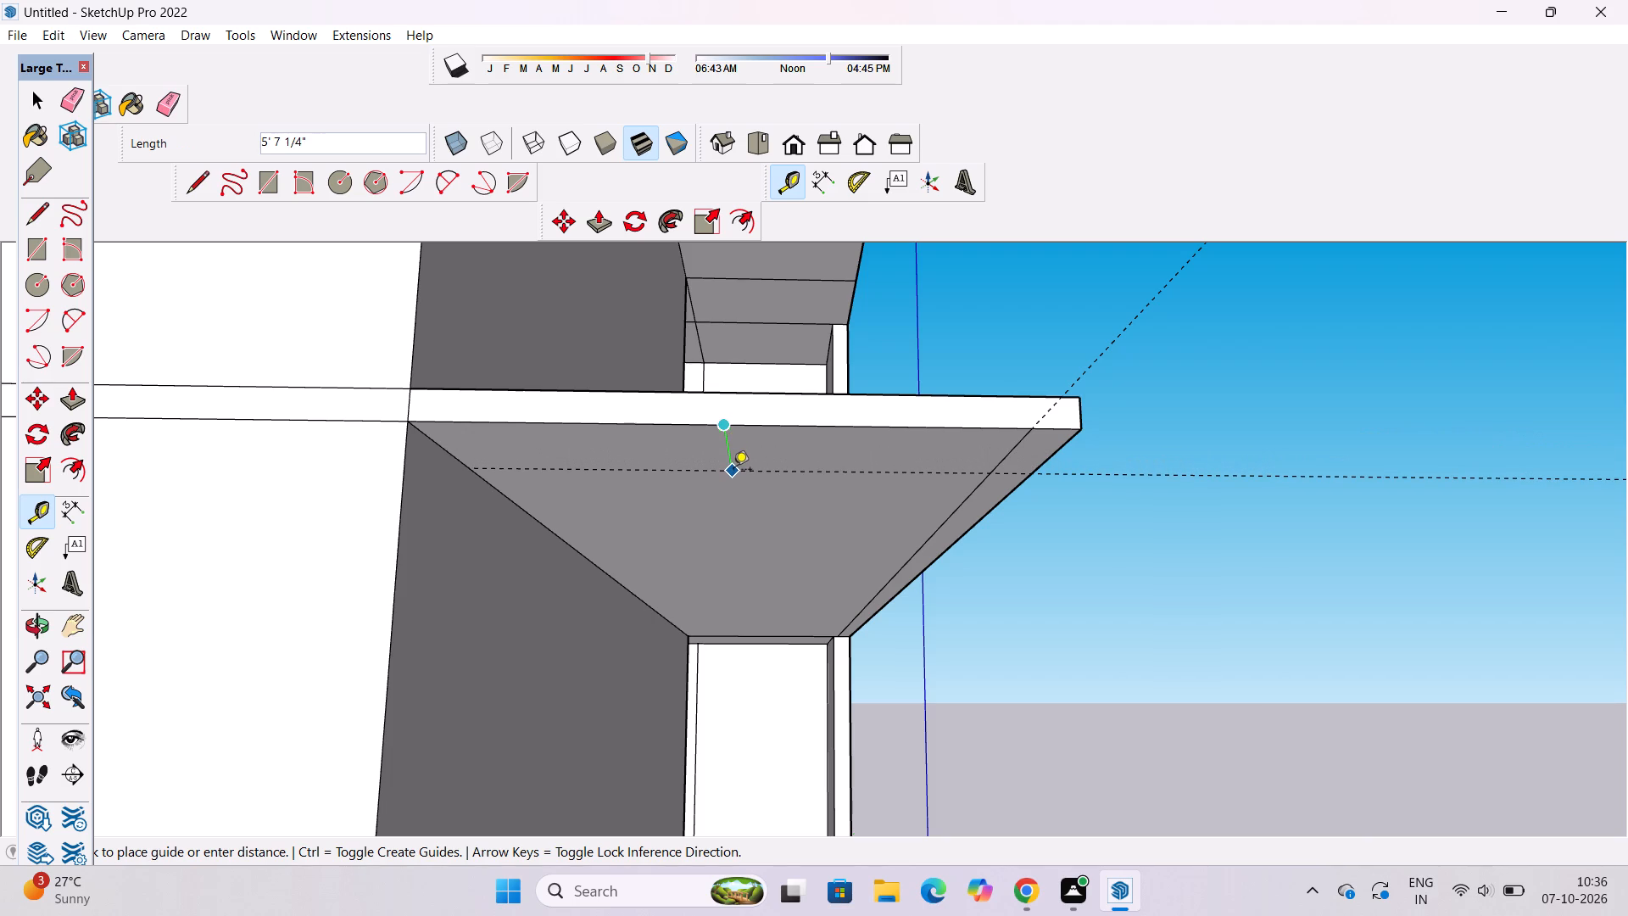
pyautogui.write("1.5'")
pyautogui.press('Return')
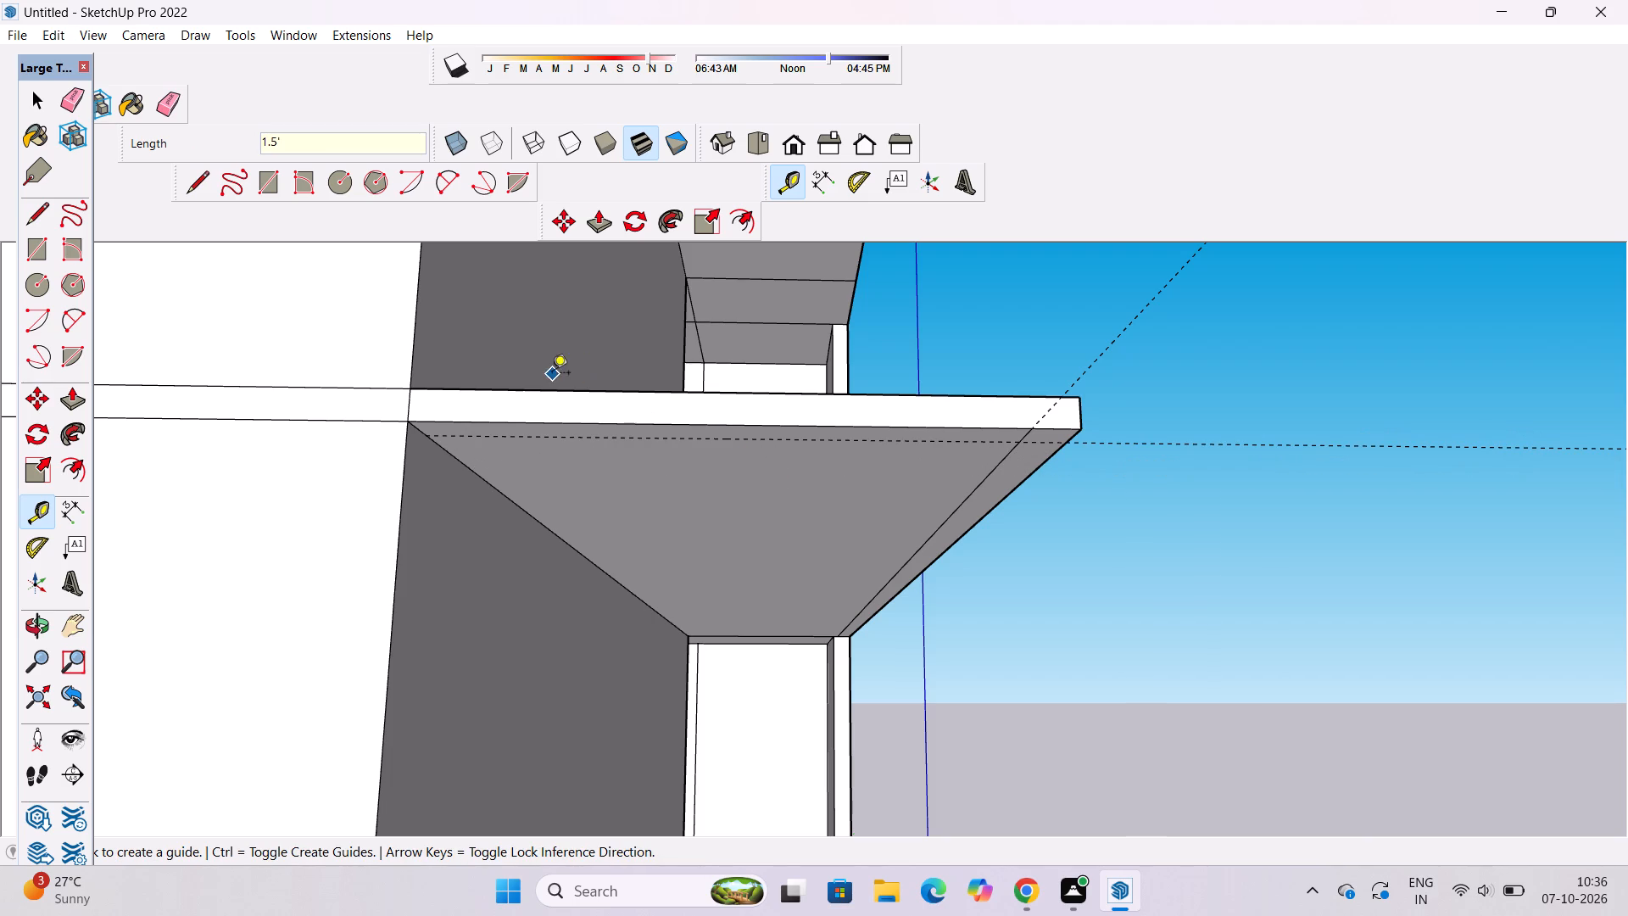
# Draw an 18' 6" line along the front guide, from the solid wall to the long 1.5' strip line.
pyautogui.press('l')
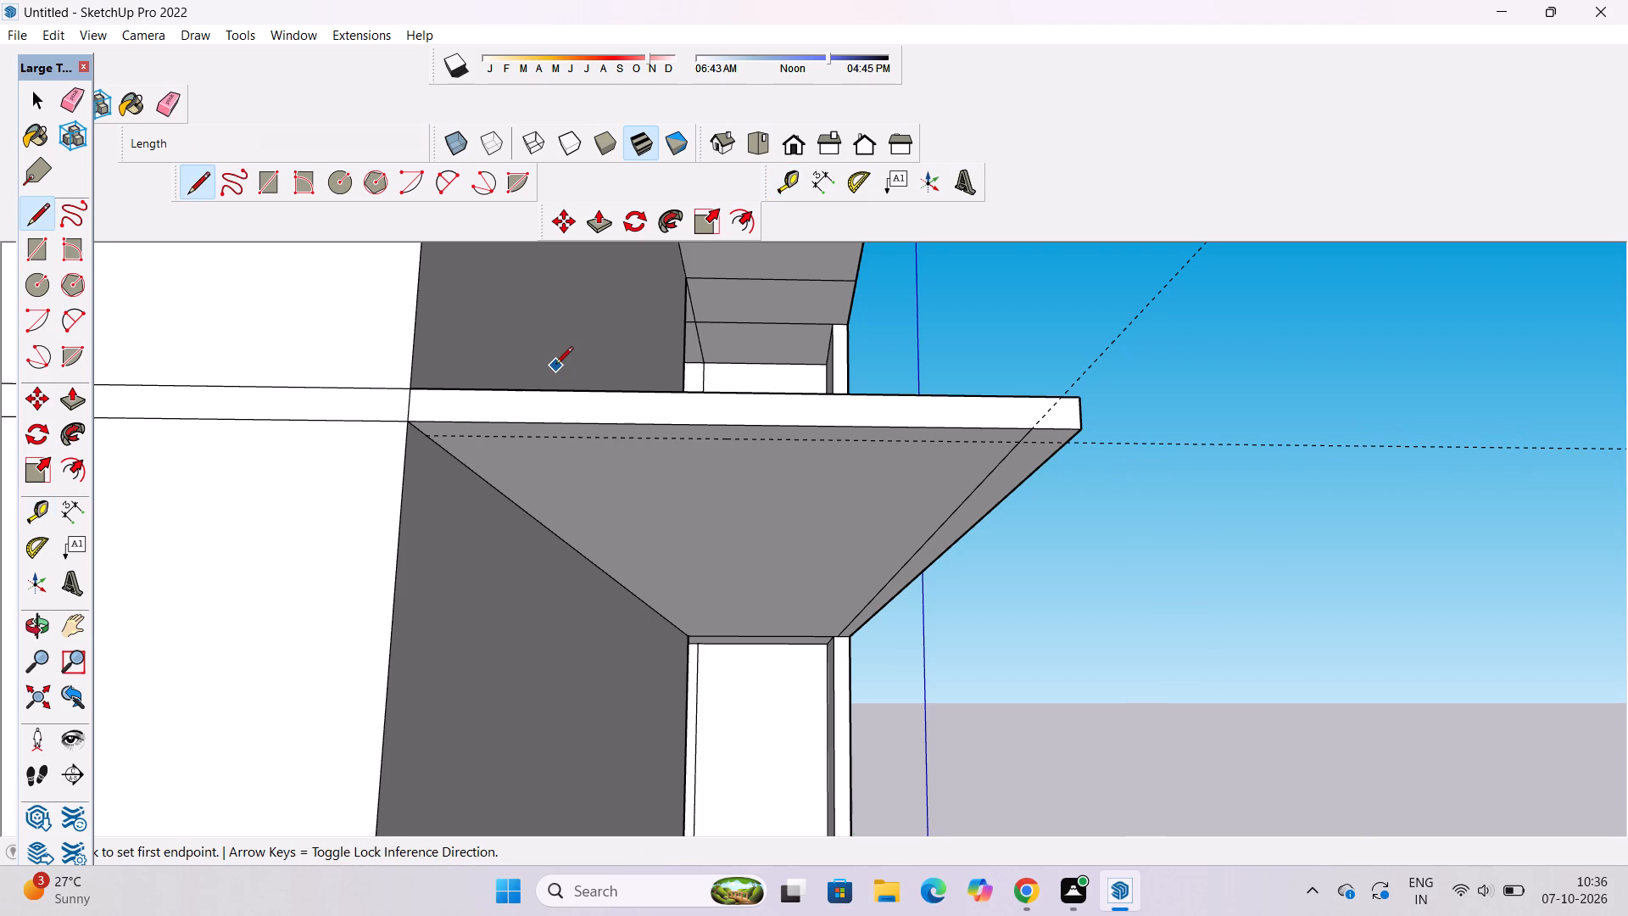
pyautogui.scroll(-1, 555, 361)
pyautogui.scroll(4, 964, 472)
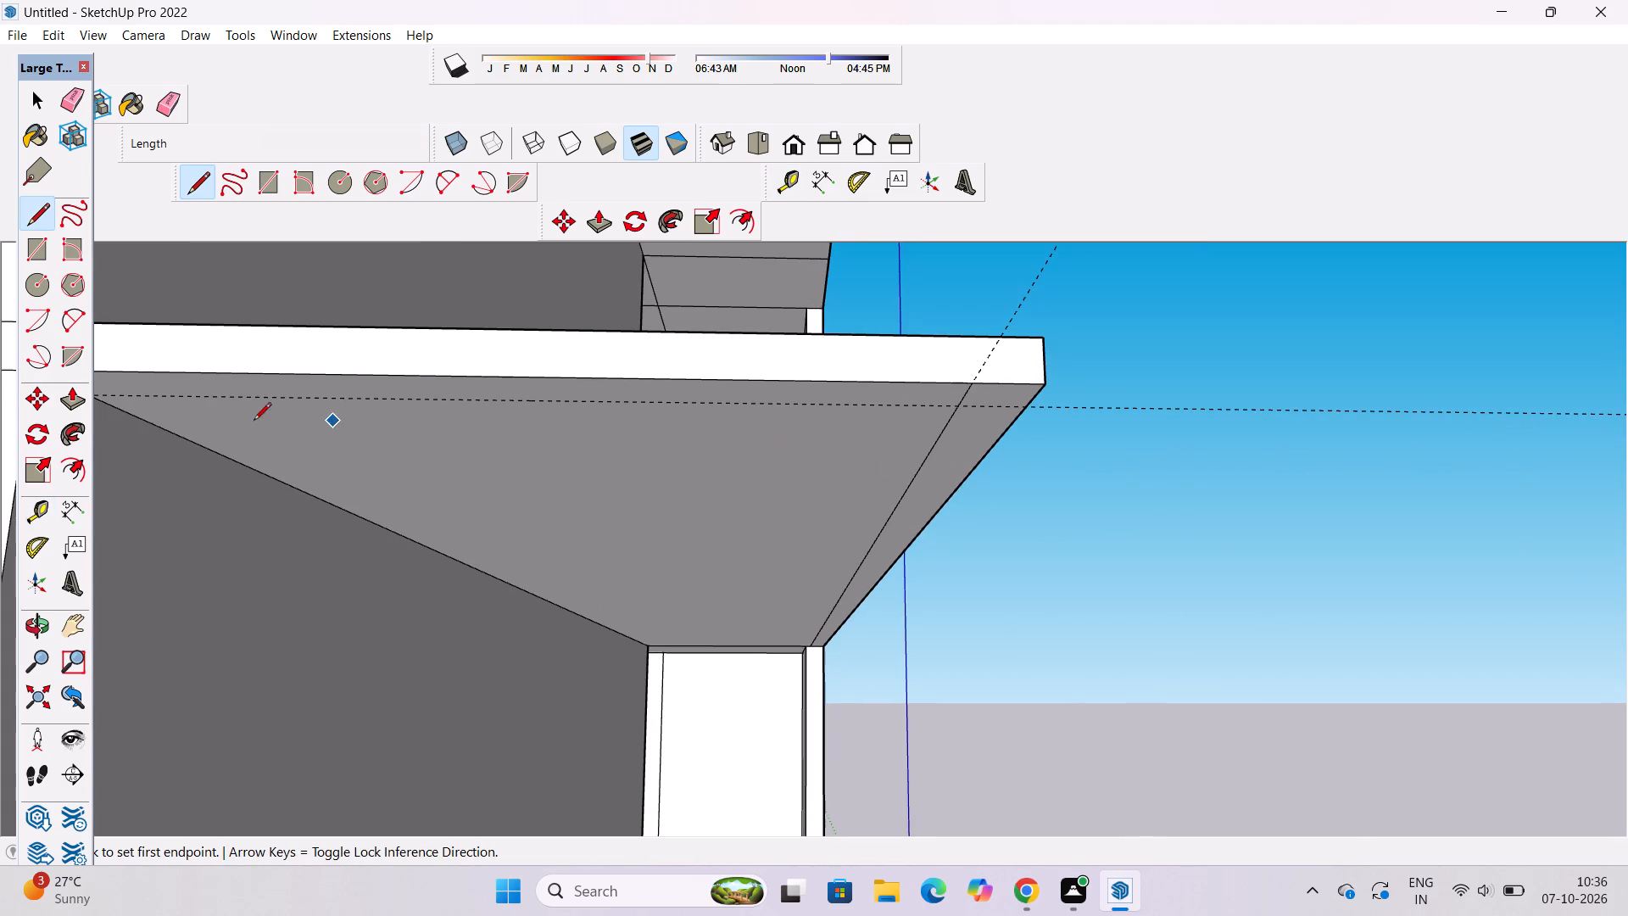
pyautogui.scroll(-4, 442, 411)
pyautogui.scroll(5, 217, 414)
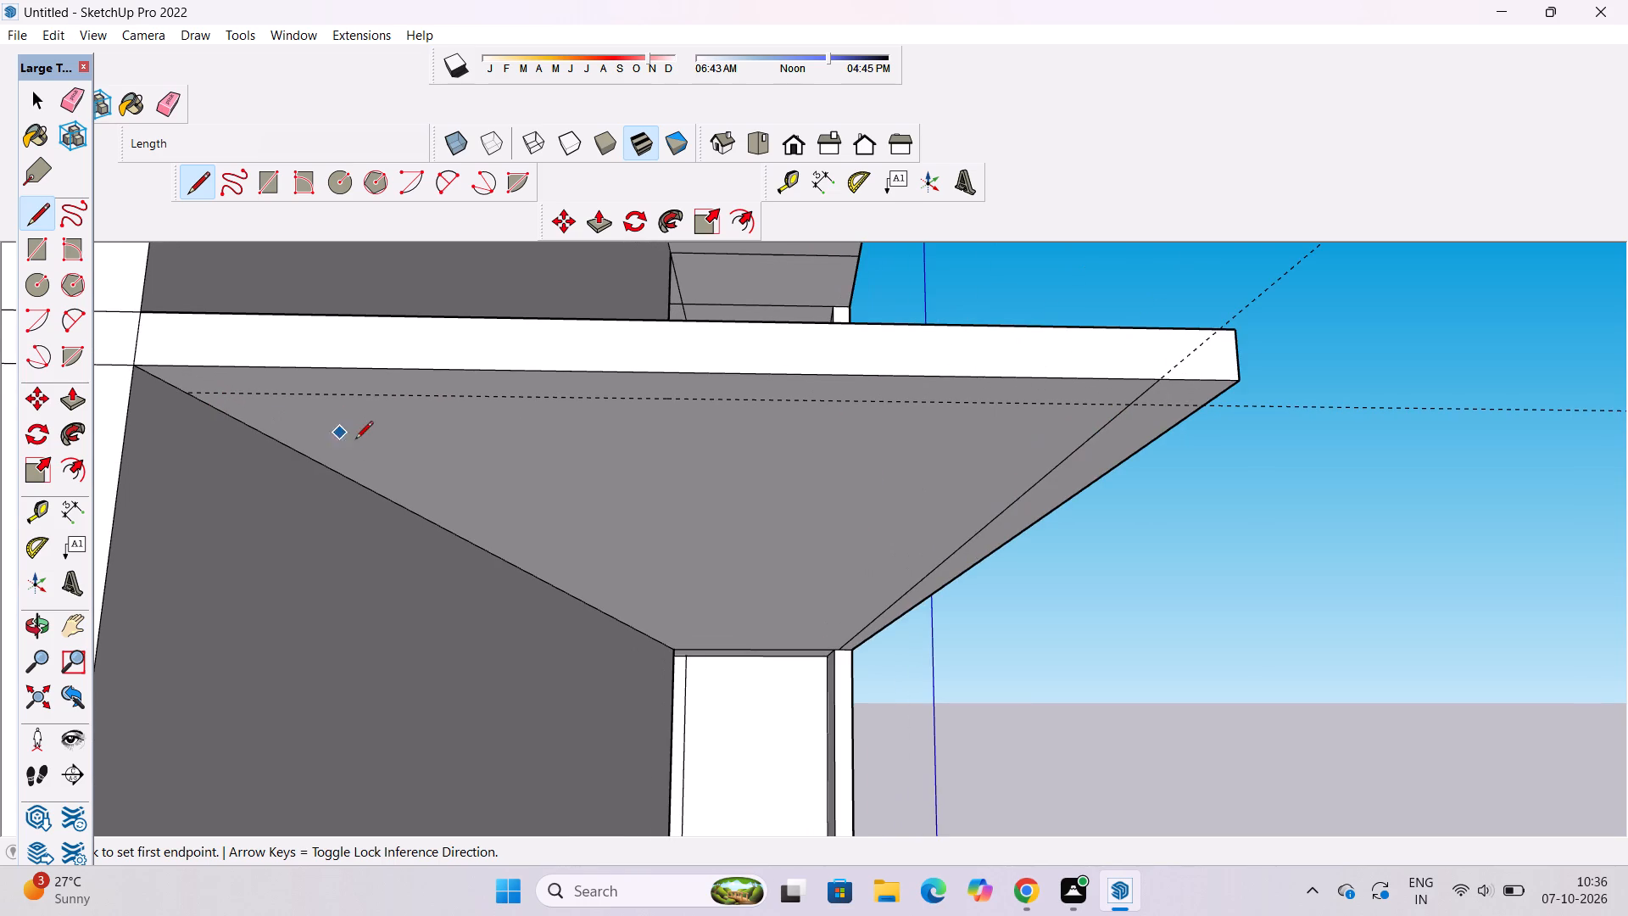
pyautogui.scroll(-2, 358, 429)
pyautogui.scroll(1, 358, 422)
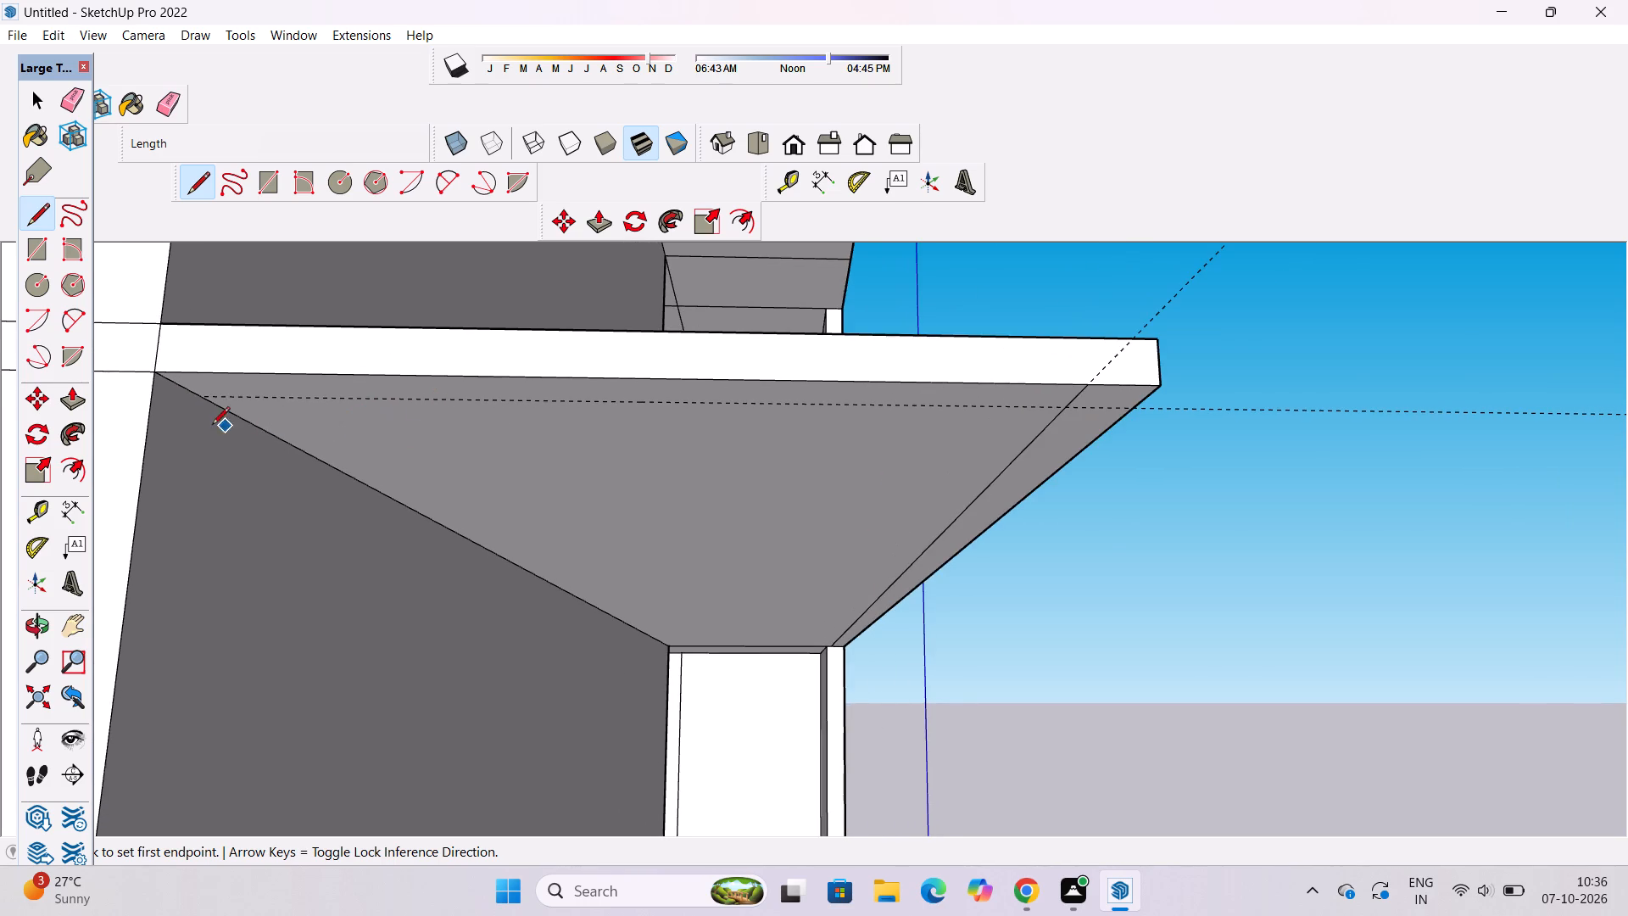
pyautogui.scroll(6, 212, 426)
pyautogui.click(189, 378)
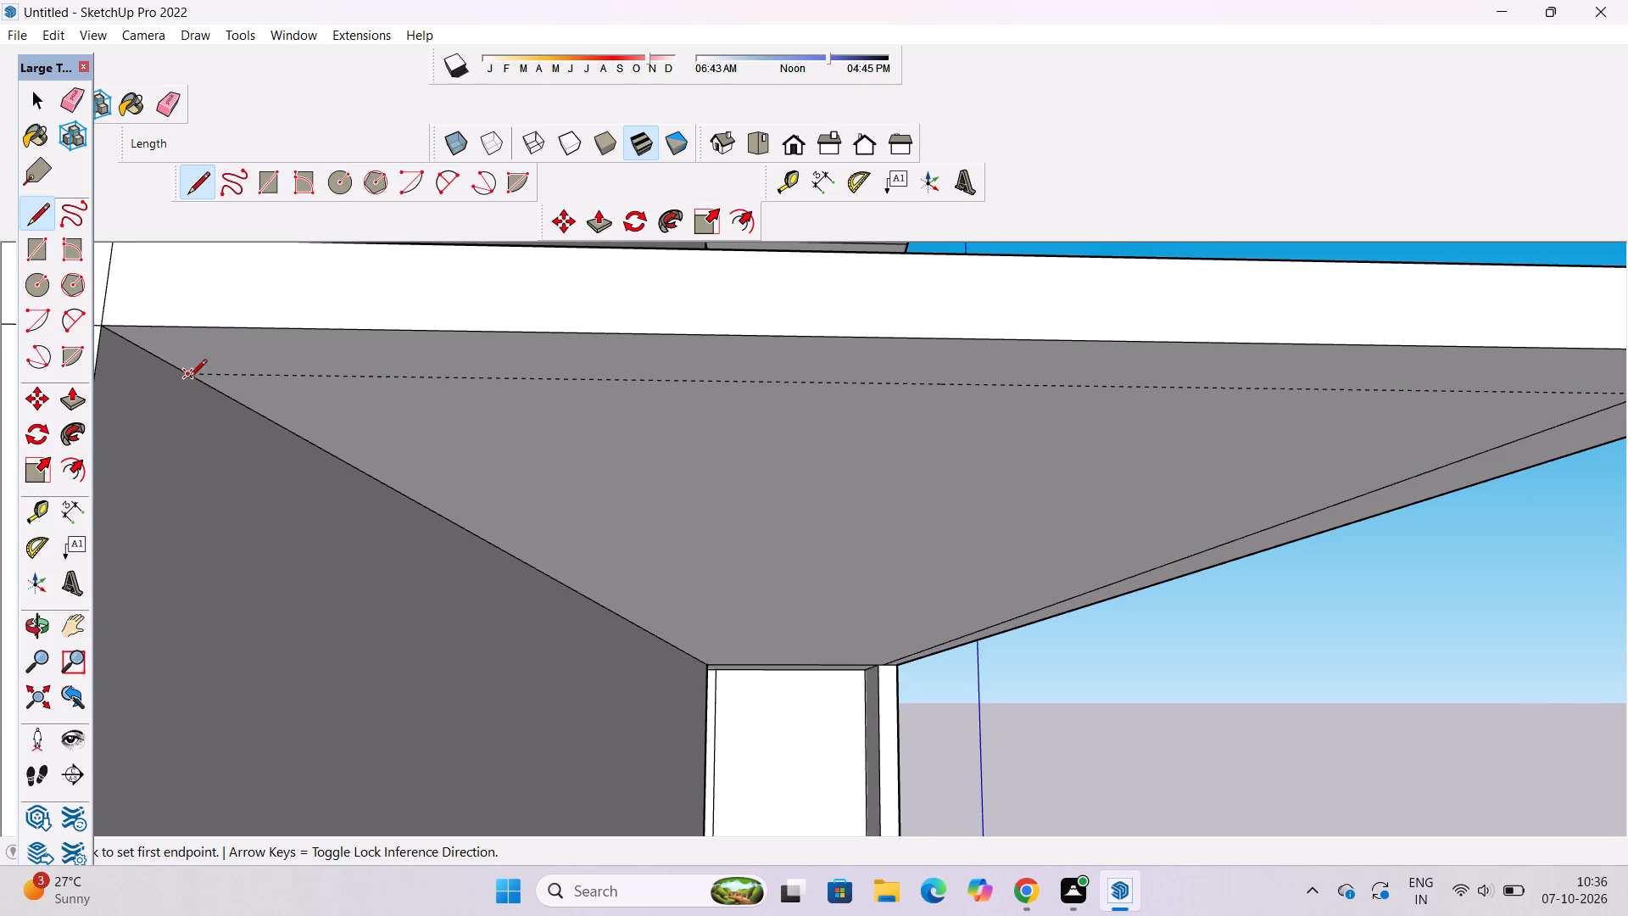
pyautogui.scroll(-9, 194, 385)
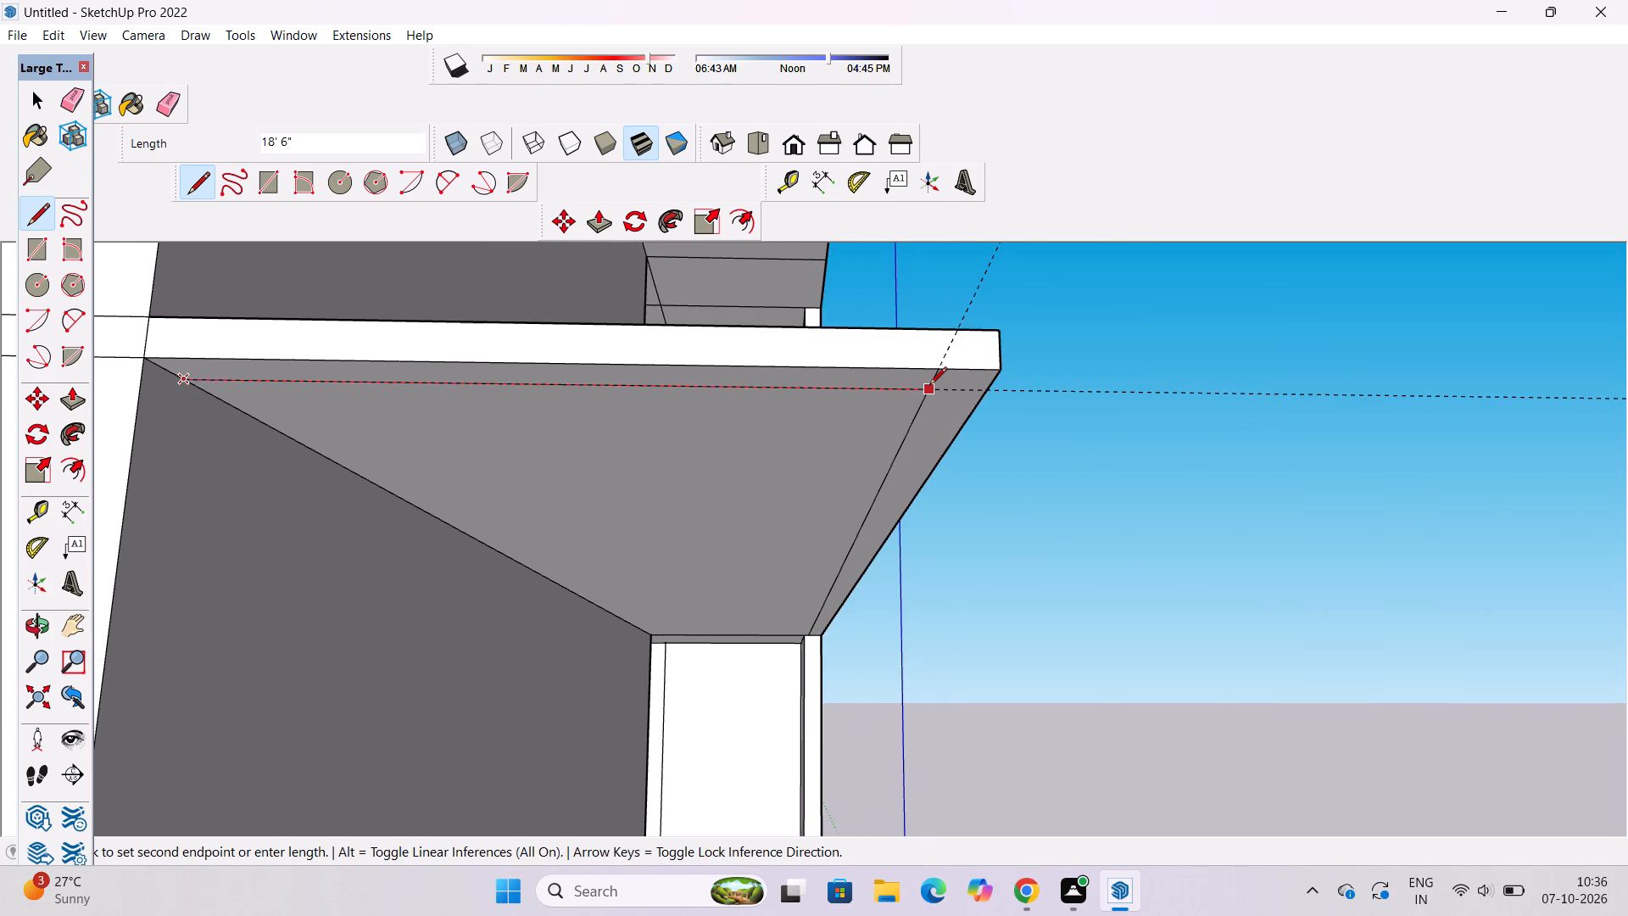
pyautogui.click(929, 386)
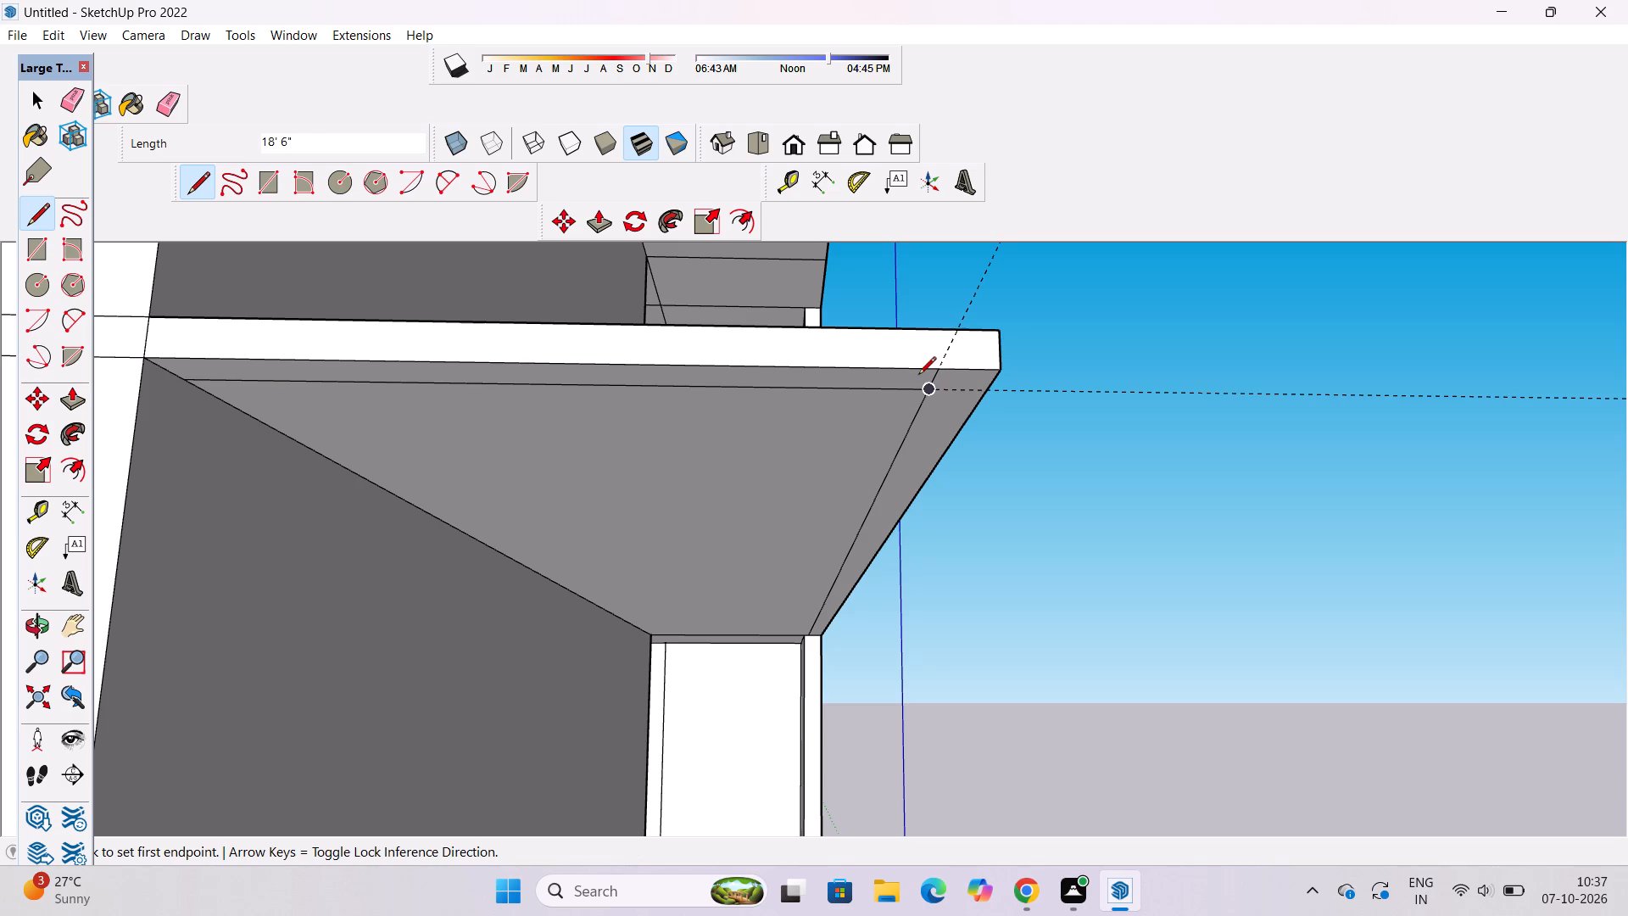
pyautogui.press('space')
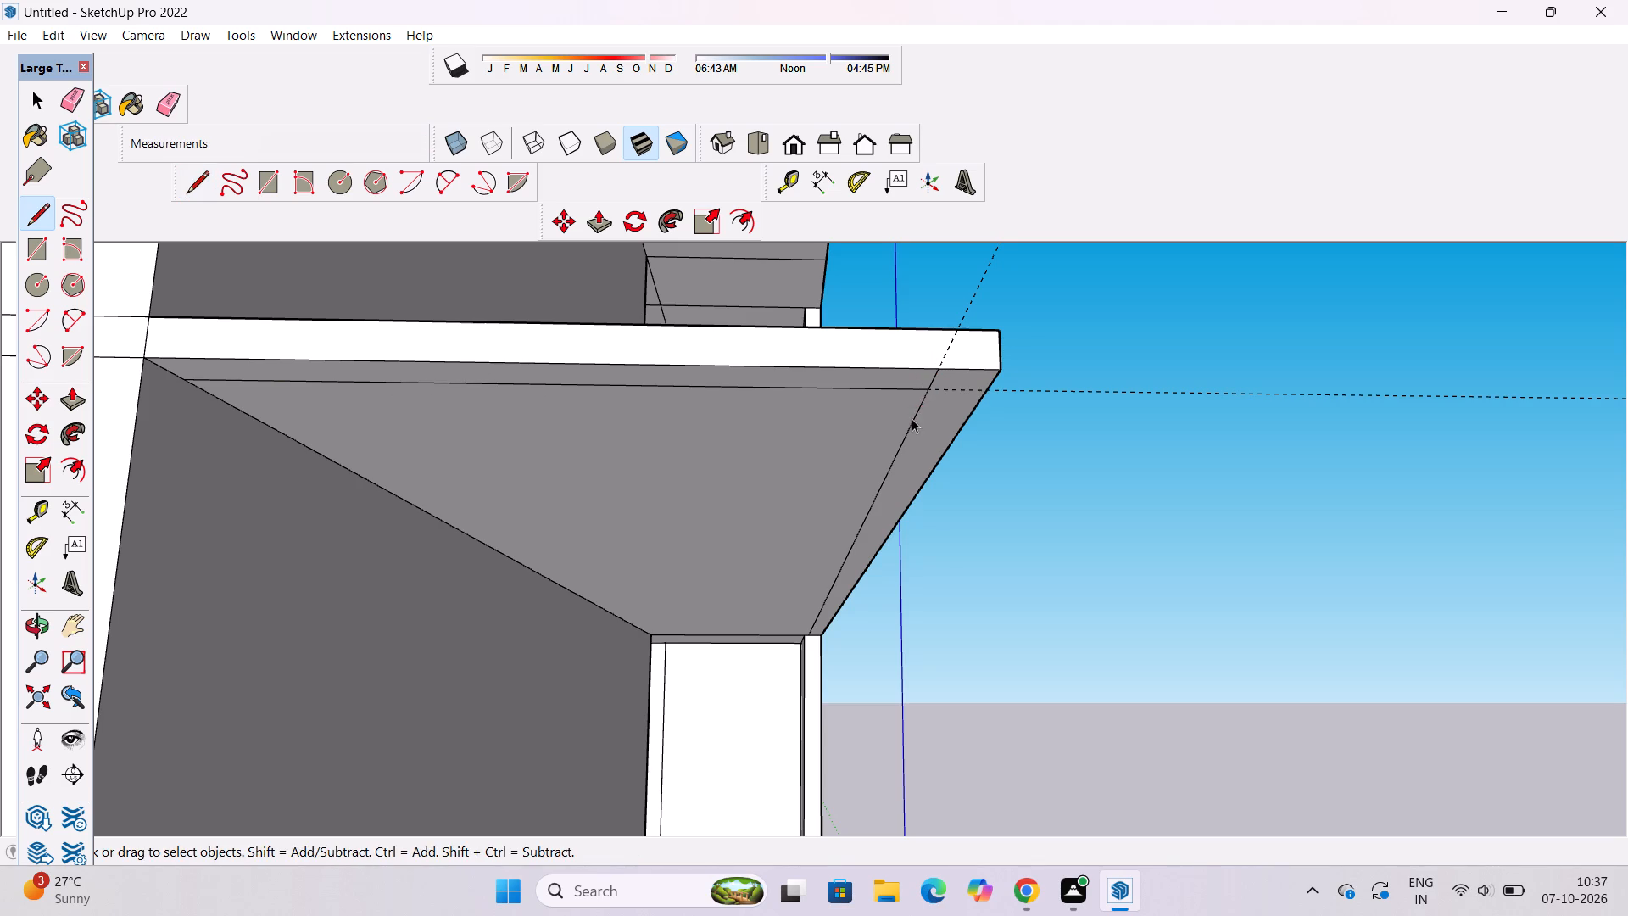
# Erase both construction guides extending from the corner of the lower slab's overhang.
pyautogui.write('o')
pyautogui.moveTo(834, 370); pyautogui.dragTo(835, 422)
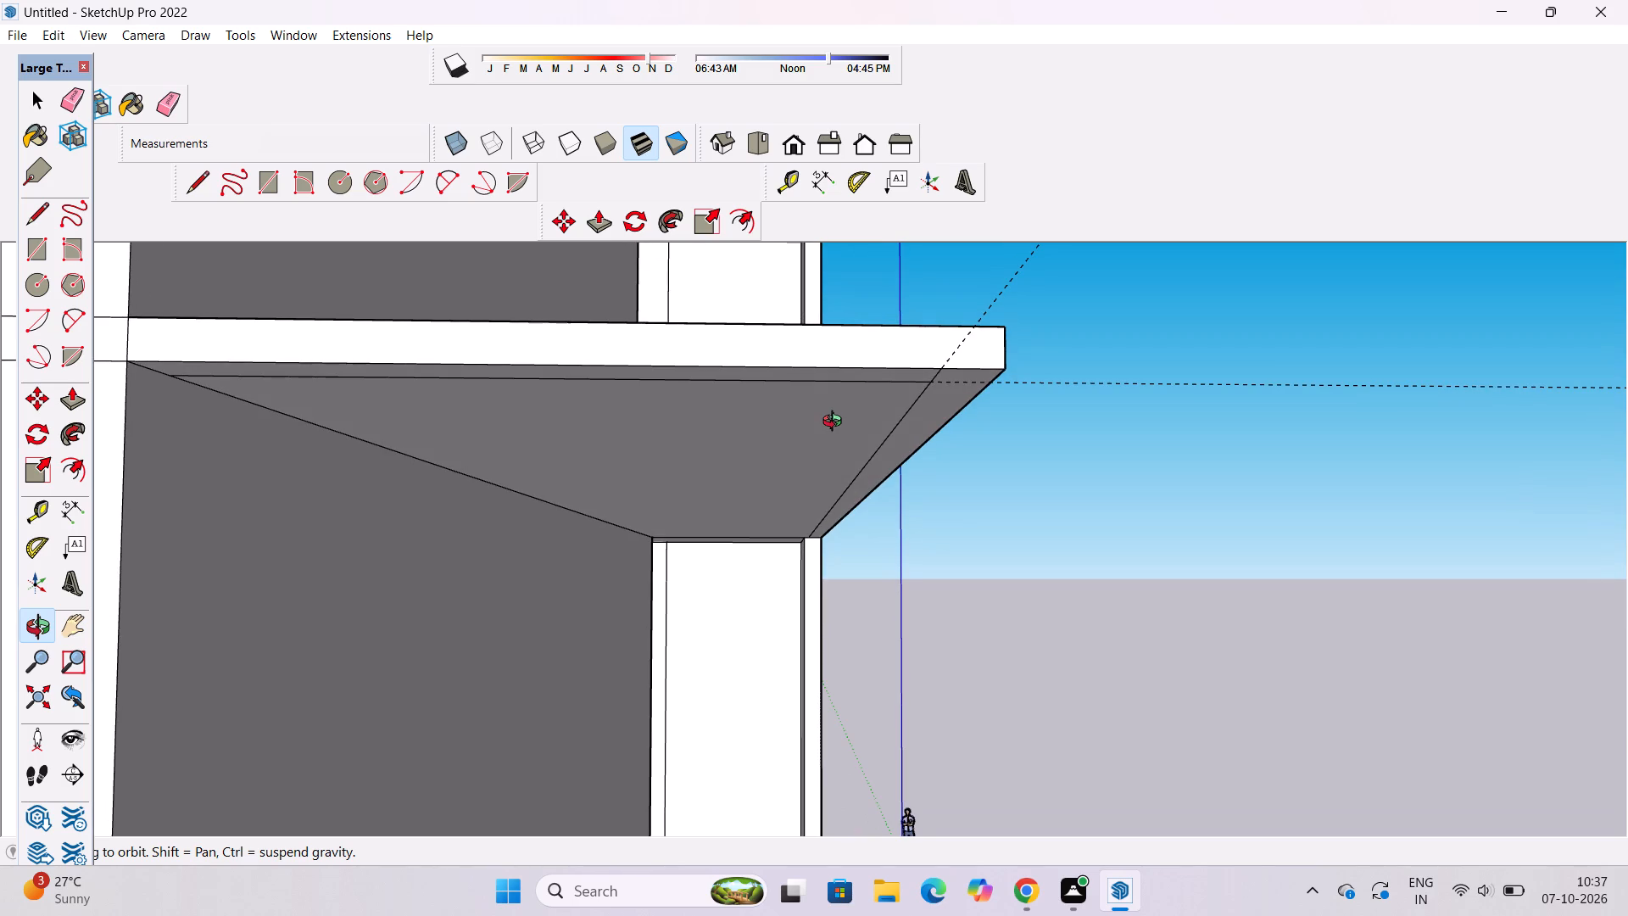
pyautogui.moveTo(883, 437); pyautogui.dragTo(853, 442)
pyautogui.keyDown('shift'); pyautogui.moveTo(850, 444); pyautogui.dragTo(861, 433); pyautogui.keyUp('shift')
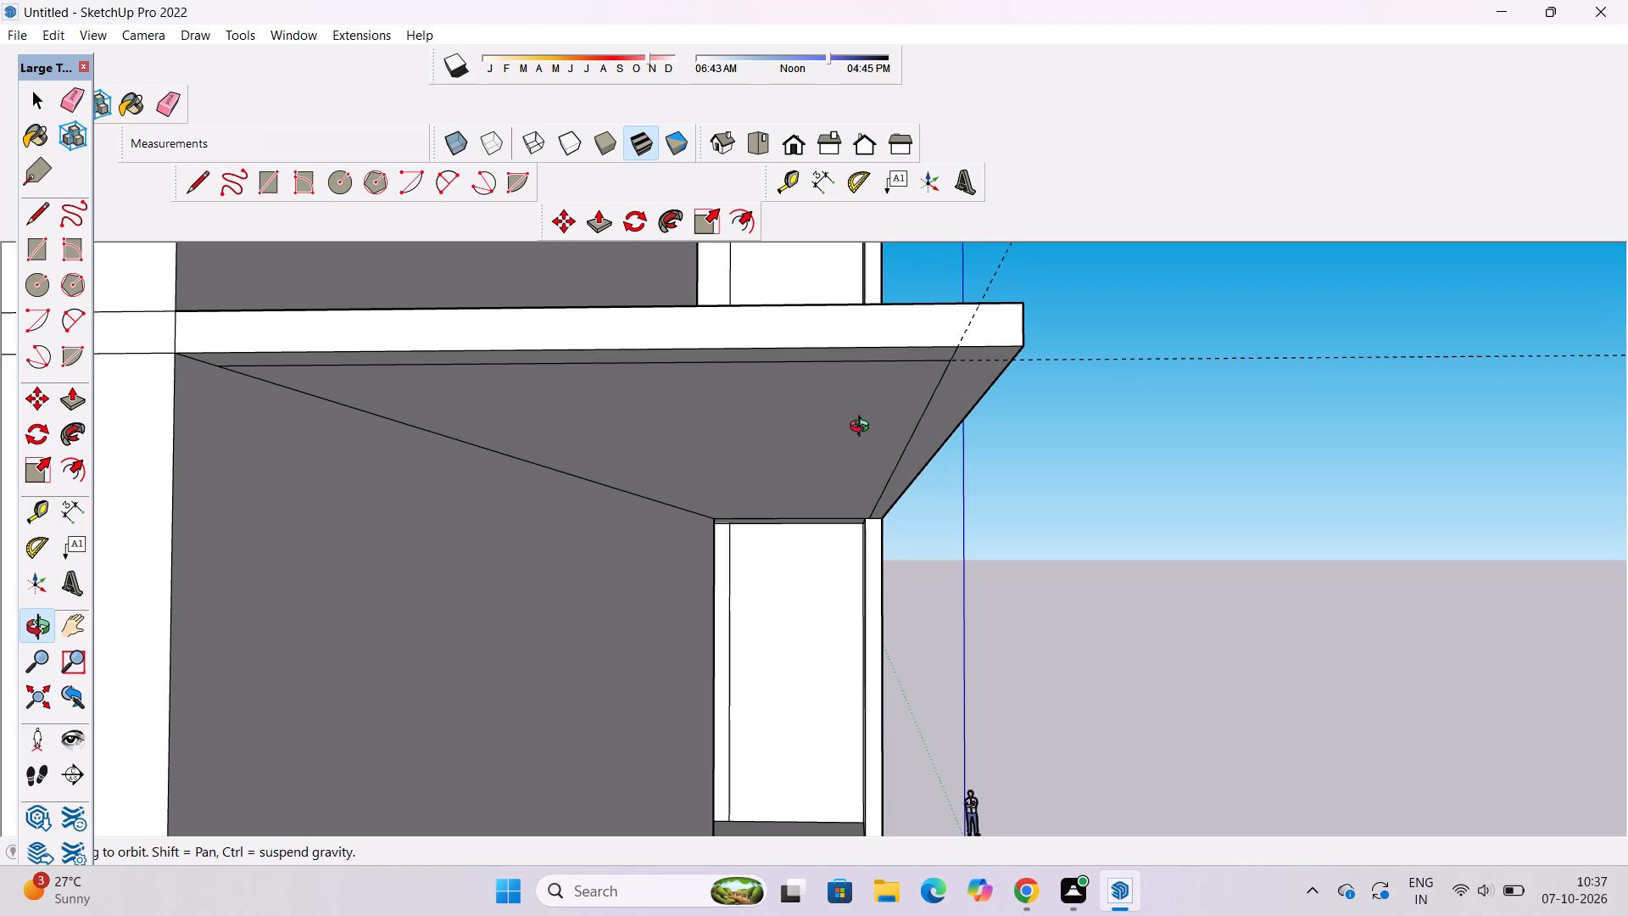
pyautogui.scroll(-3, 940, 475)
pyautogui.keyDown('shift'); pyautogui.moveTo(912, 542); pyautogui.dragTo(896, 621); pyautogui.keyUp('shift')
pyautogui.moveTo(945, 634); pyautogui.dragTo(1014, 643)
pyautogui.click(1021, 639)
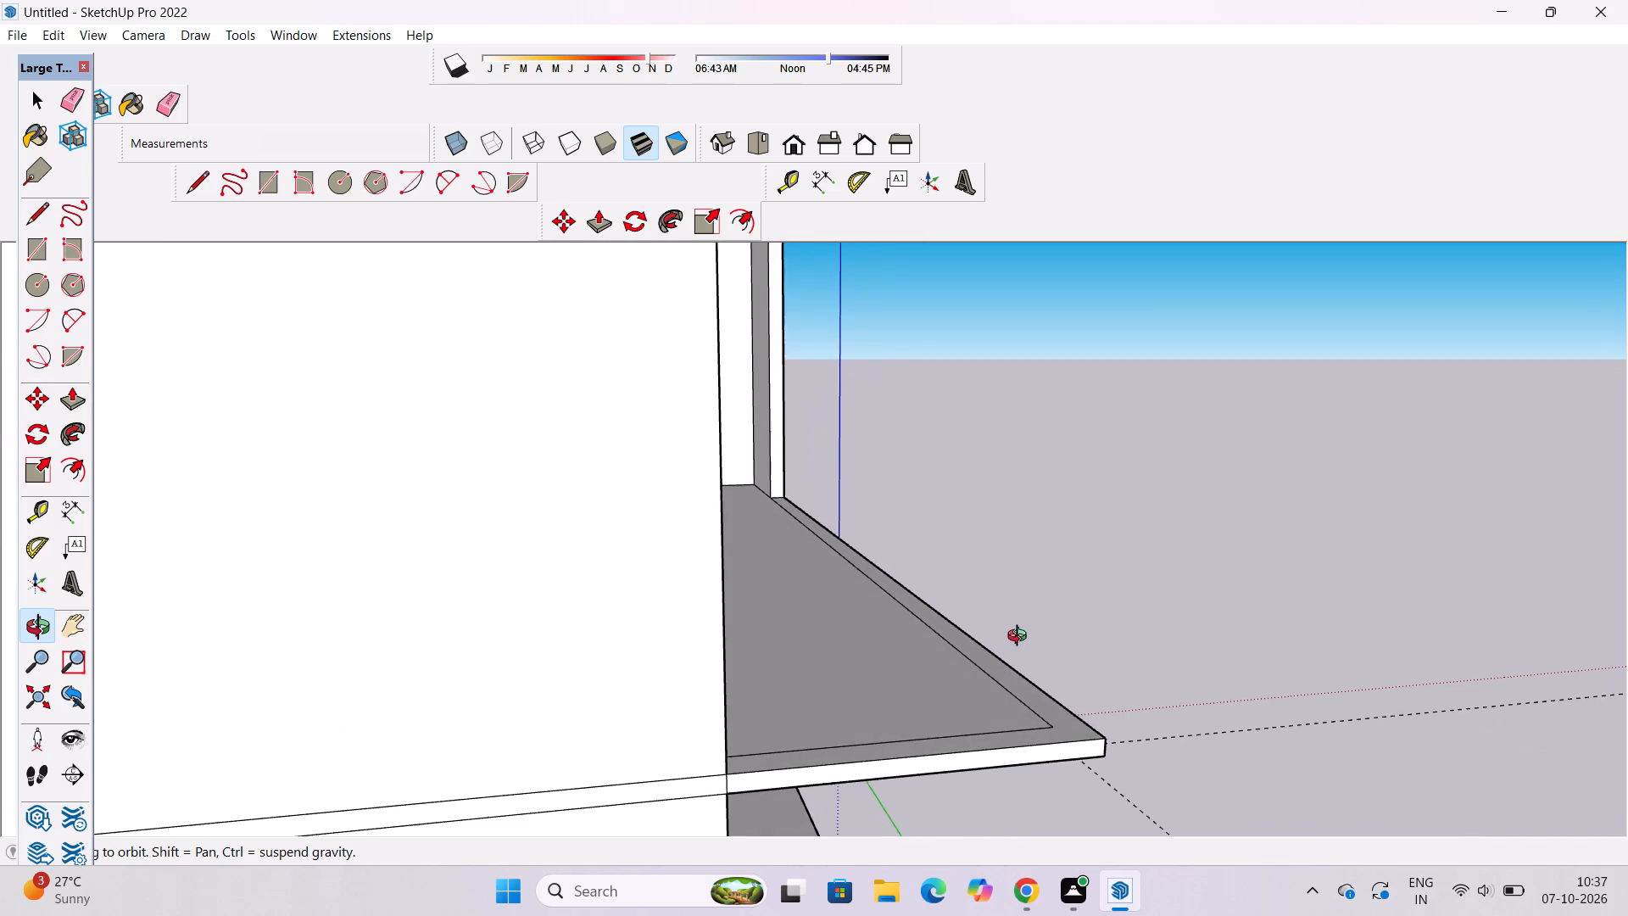
pyautogui.moveTo(1021, 634); pyautogui.dragTo(1086, 632)
pyautogui.moveTo(1089, 632); pyautogui.dragTo(1014, 632)
pyautogui.keyDown('shift'); pyautogui.moveTo(1014, 631); pyautogui.dragTo(927, 579); pyautogui.keyUp('shift')
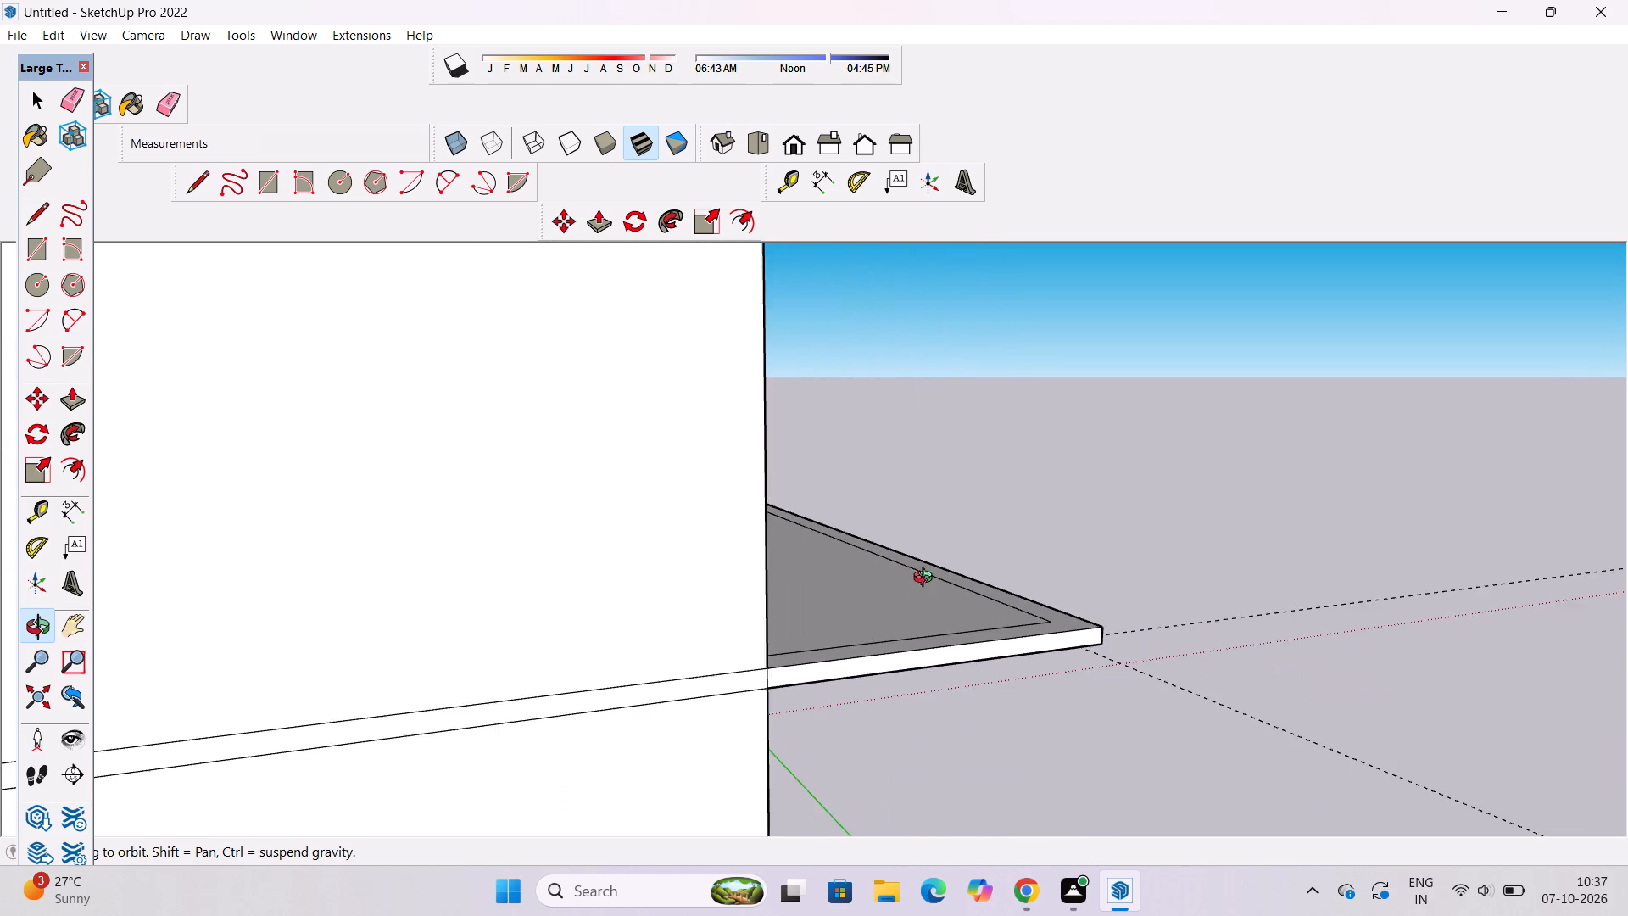
pyautogui.moveTo(927, 579); pyautogui.dragTo(966, 603)
pyautogui.press('e')
pyautogui.moveTo(1242, 547); pyautogui.dragTo(1202, 708)
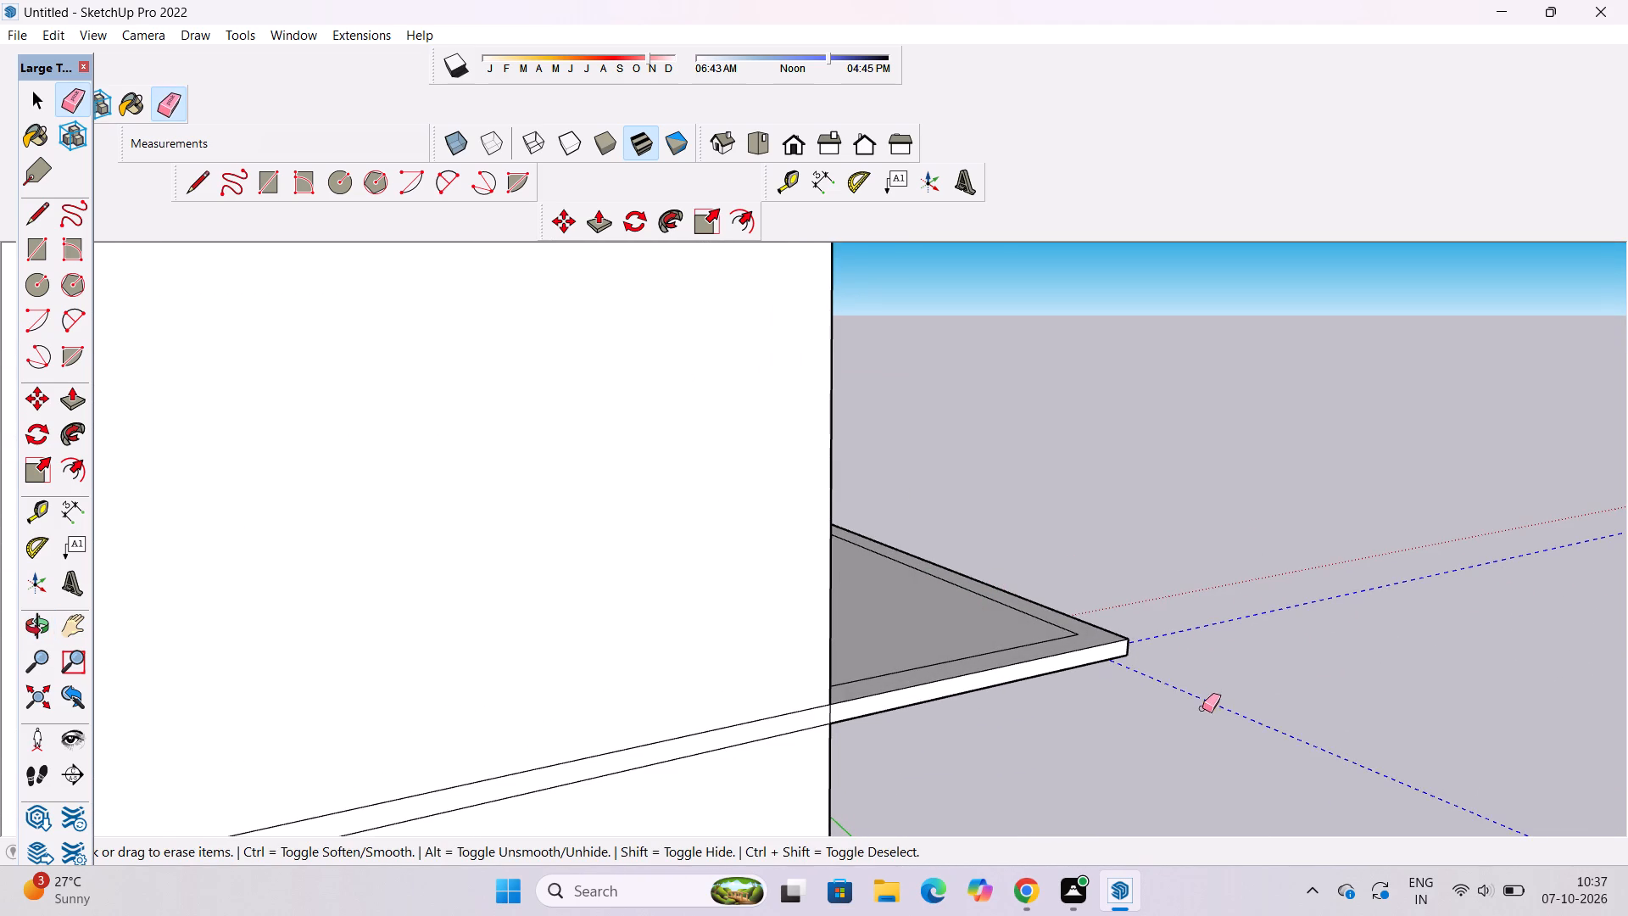
pyautogui.moveTo(1202, 708); pyautogui.dragTo(1190, 716)
# Erase the leftover line segment between the inner border corner and the overhang's front edge on the underside.
pyautogui.press('o')
pyautogui.moveTo(1207, 677); pyautogui.dragTo(796, 522)
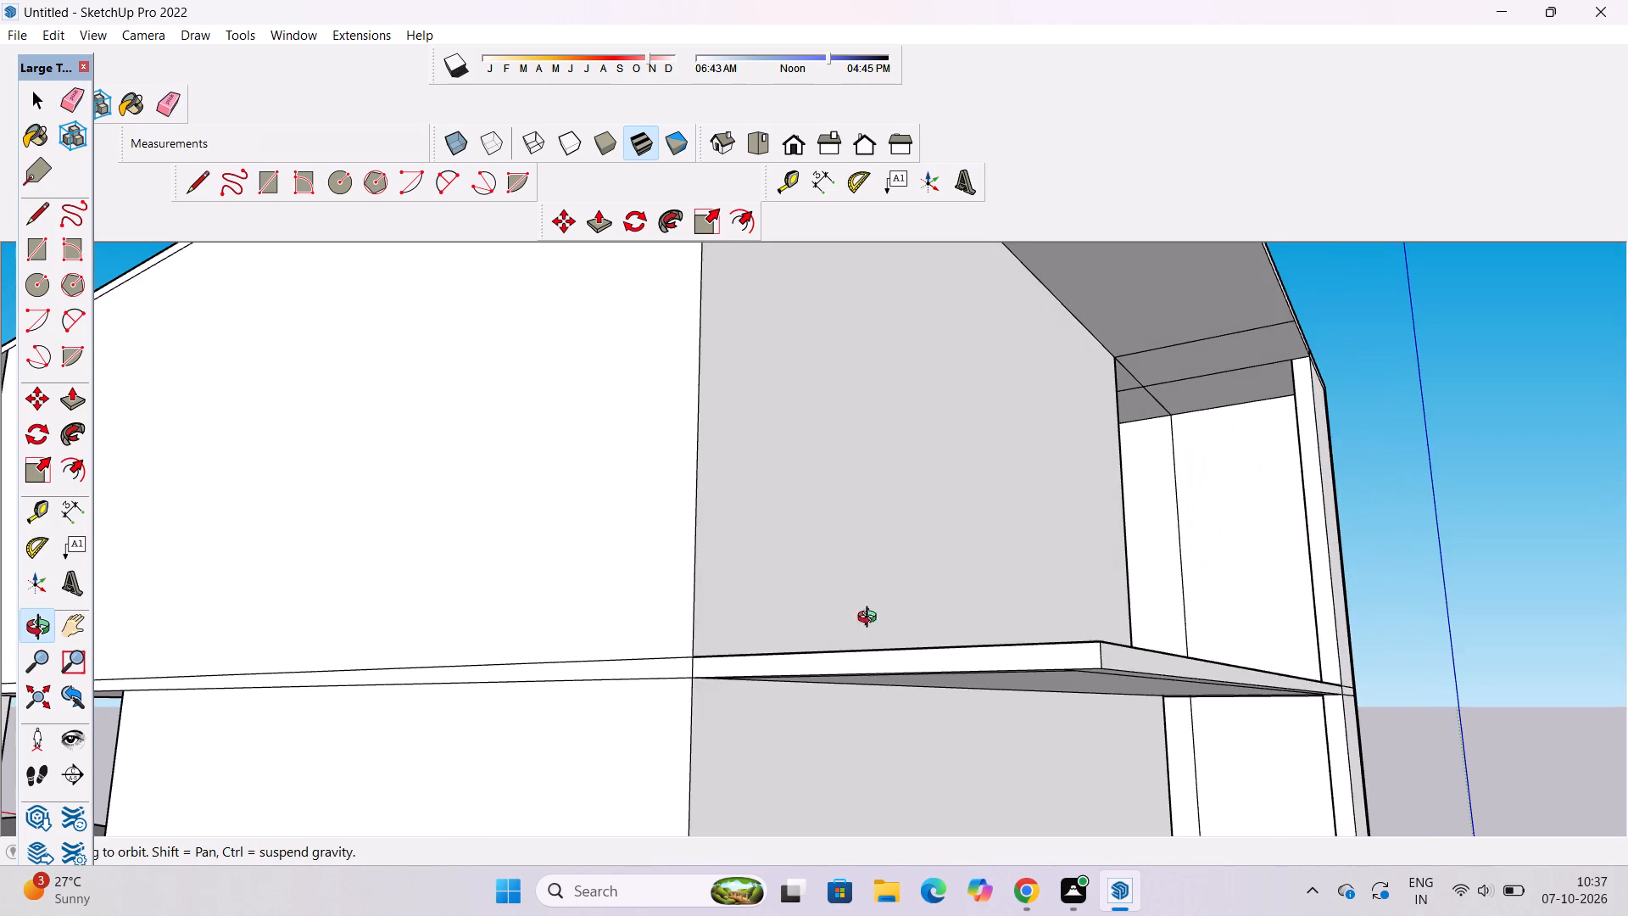
pyautogui.moveTo(888, 656); pyautogui.dragTo(836, 461)
pyautogui.keyDown('shift'); pyautogui.moveTo(980, 529); pyautogui.dragTo(945, 451); pyautogui.keyUp('shift')
pyautogui.scroll(7, 978, 330)
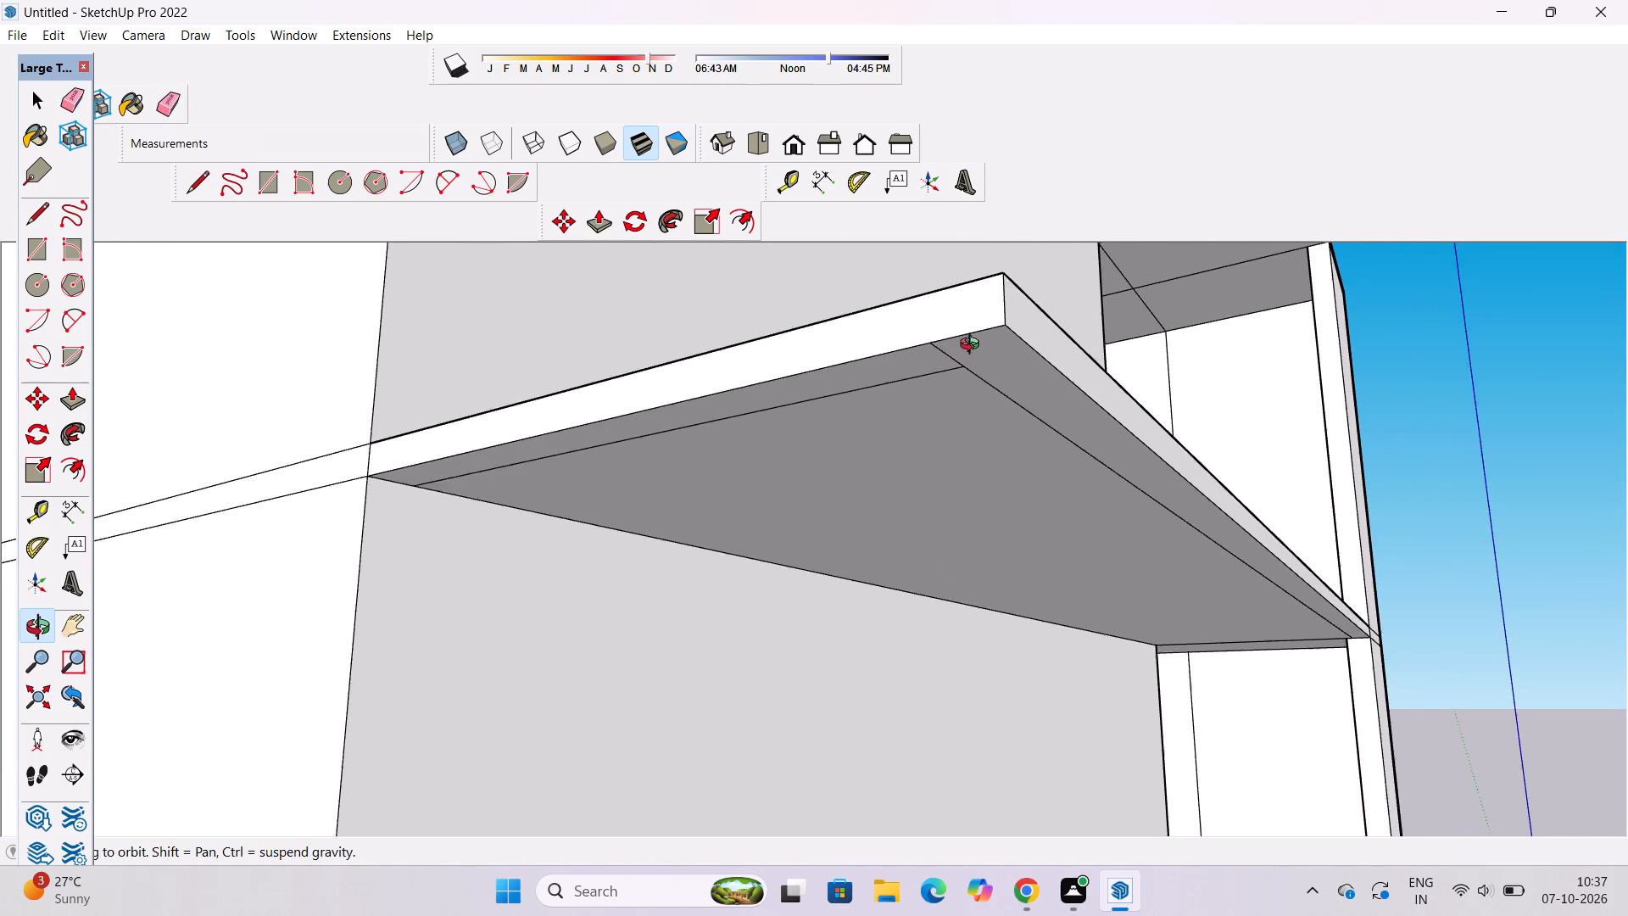
pyautogui.keyDown('shift'); pyautogui.moveTo(968, 360); pyautogui.dragTo(951, 434); pyautogui.keyUp('shift')
pyautogui.moveTo(948, 455); pyautogui.dragTo(950, 412)
pyautogui.press('e')
pyautogui.scroll(5, 950, 412)
pyautogui.moveTo(951, 396); pyautogui.dragTo(920, 404)
pyautogui.press('space')
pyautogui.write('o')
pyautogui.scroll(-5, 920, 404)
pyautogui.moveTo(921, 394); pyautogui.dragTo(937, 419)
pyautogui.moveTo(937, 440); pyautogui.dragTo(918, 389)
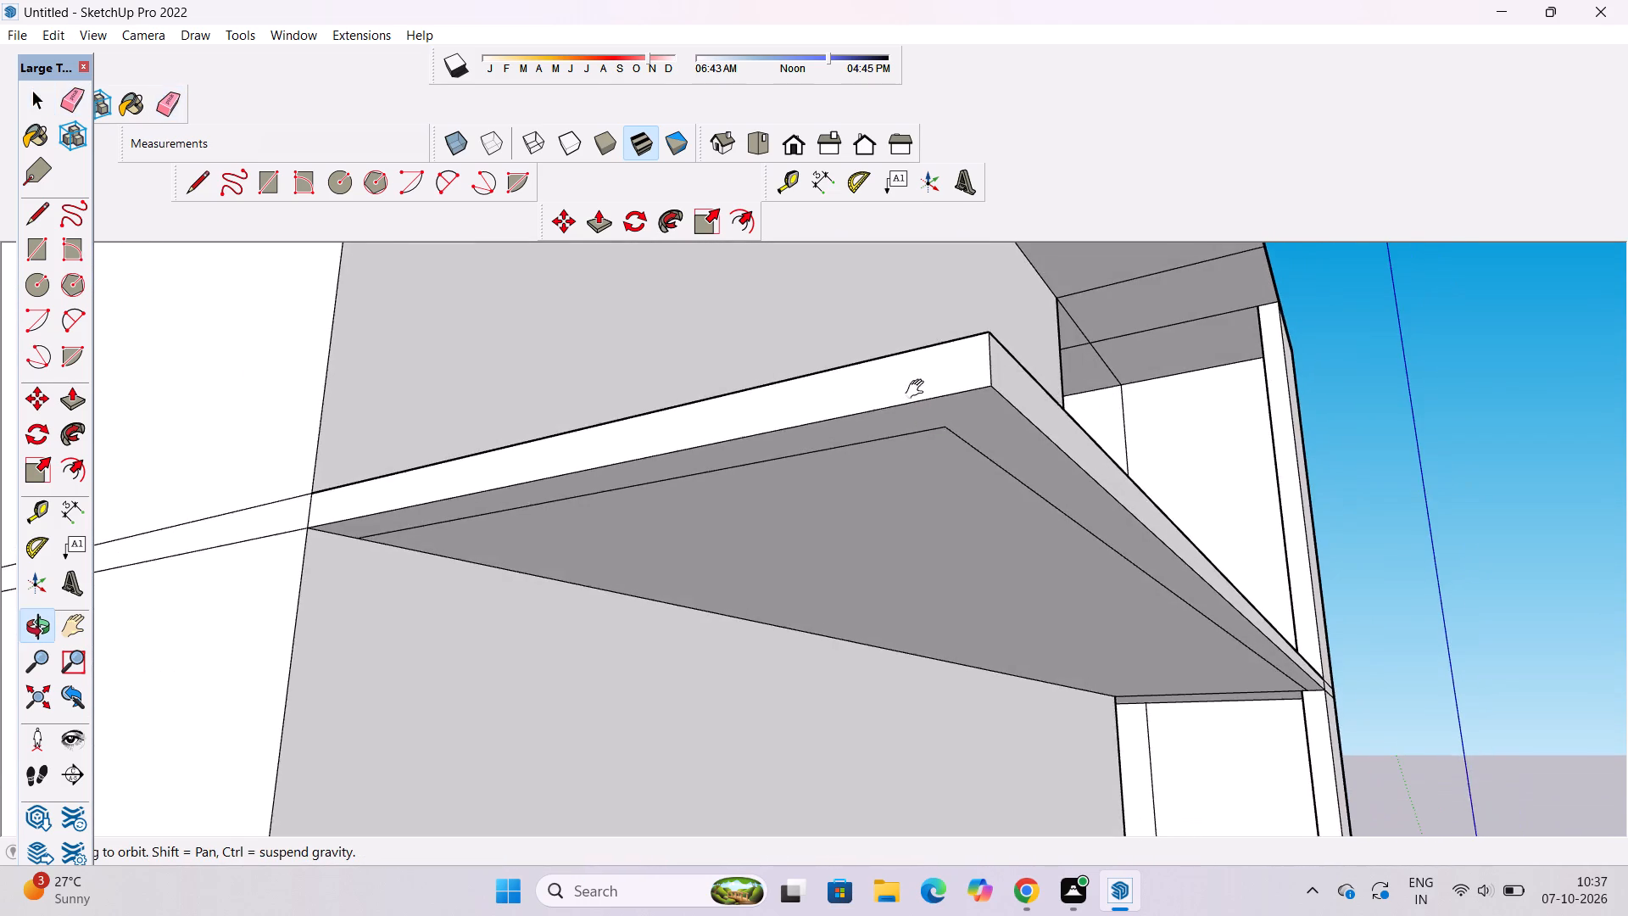
# Push/Pull the L-shaped border on the underside of the lower overhang downward by 5'.
pyautogui.moveTo(918, 389); pyautogui.dragTo(908, 348)
pyautogui.moveTo(910, 351); pyautogui.dragTo(933, 383)
pyautogui.scroll(-4, 933, 386)
pyautogui.keyDown('shift'); pyautogui.moveTo(934, 411); pyautogui.dragTo(922, 382); pyautogui.keyUp('shift')
pyautogui.moveTo(922, 382); pyautogui.dragTo(927, 389)
pyautogui.press('p')
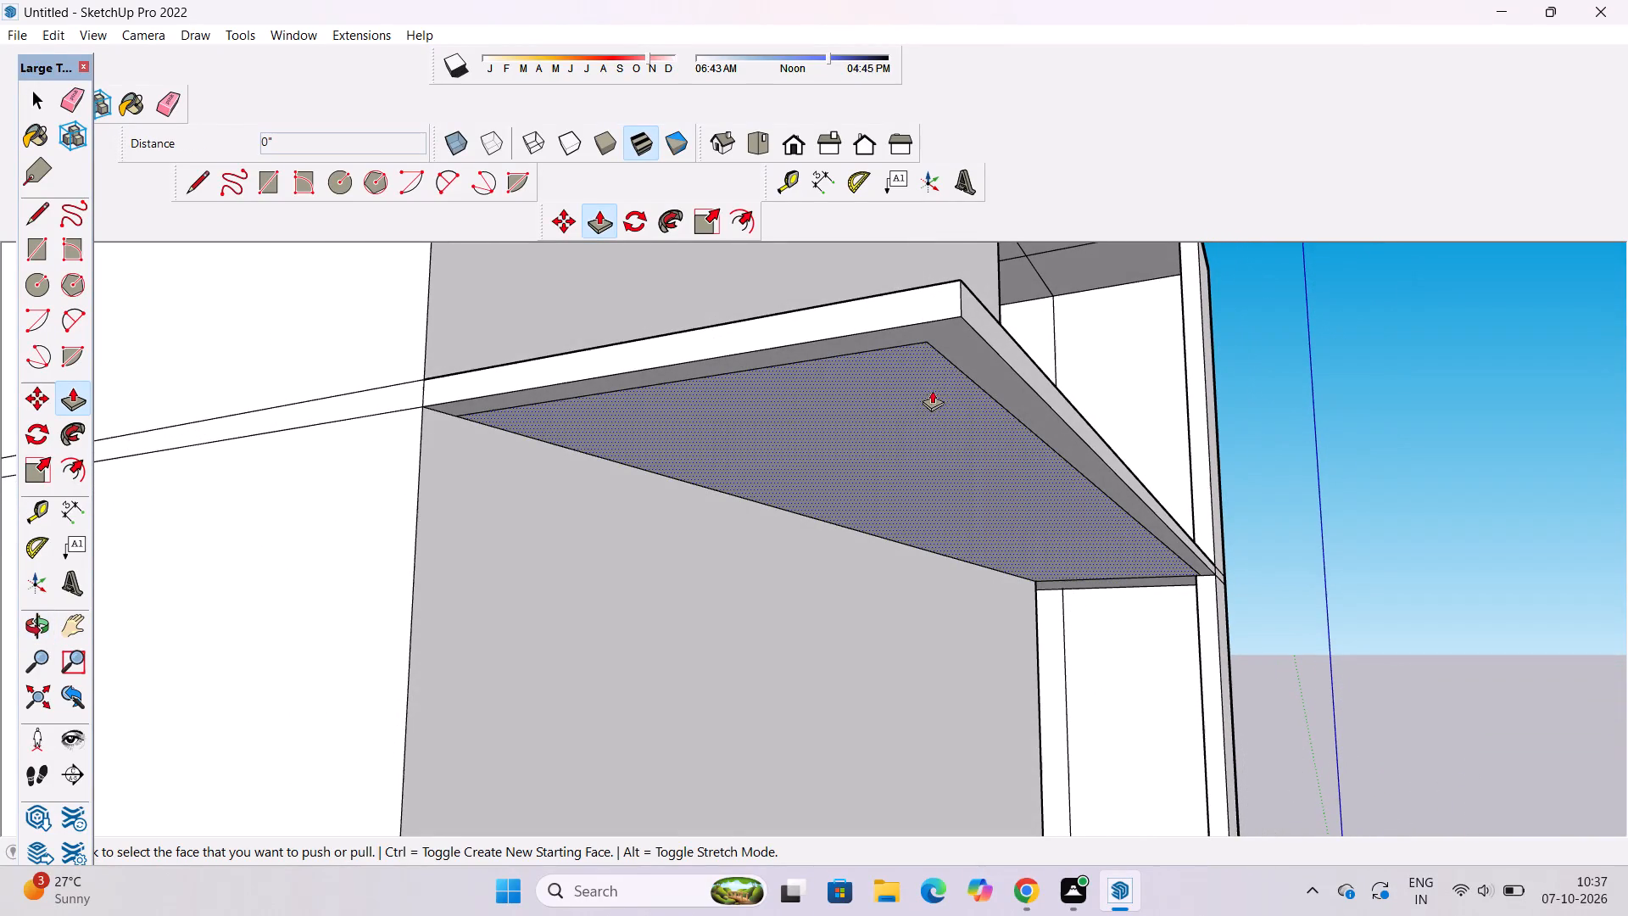
pyautogui.click(958, 342)
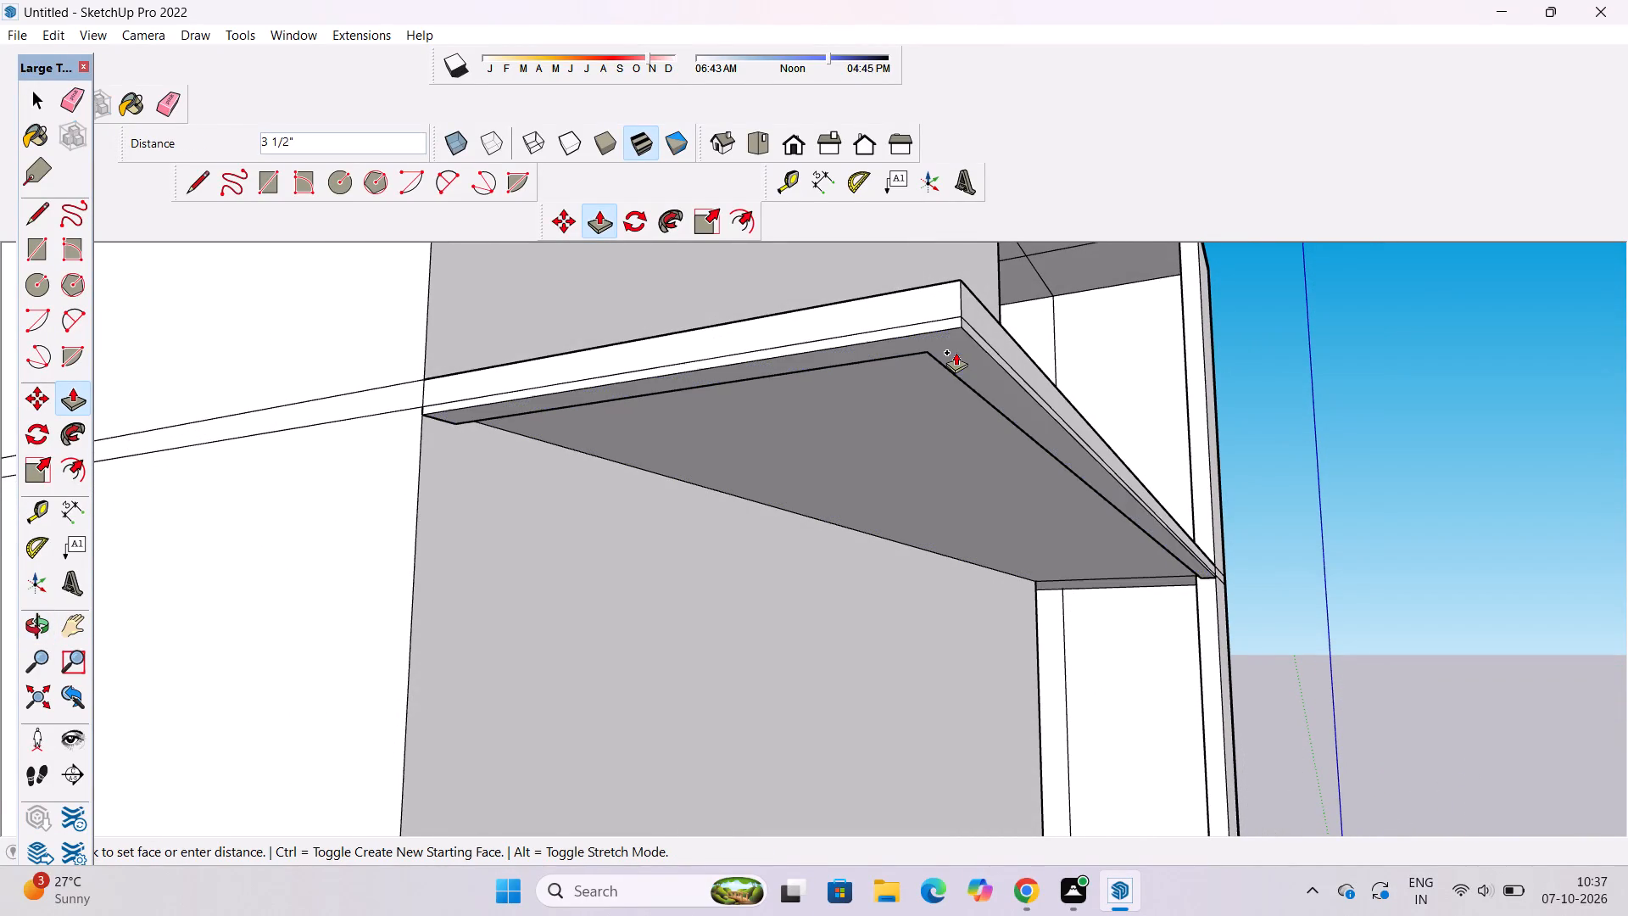
pyautogui.scroll(-5, 956, 352)
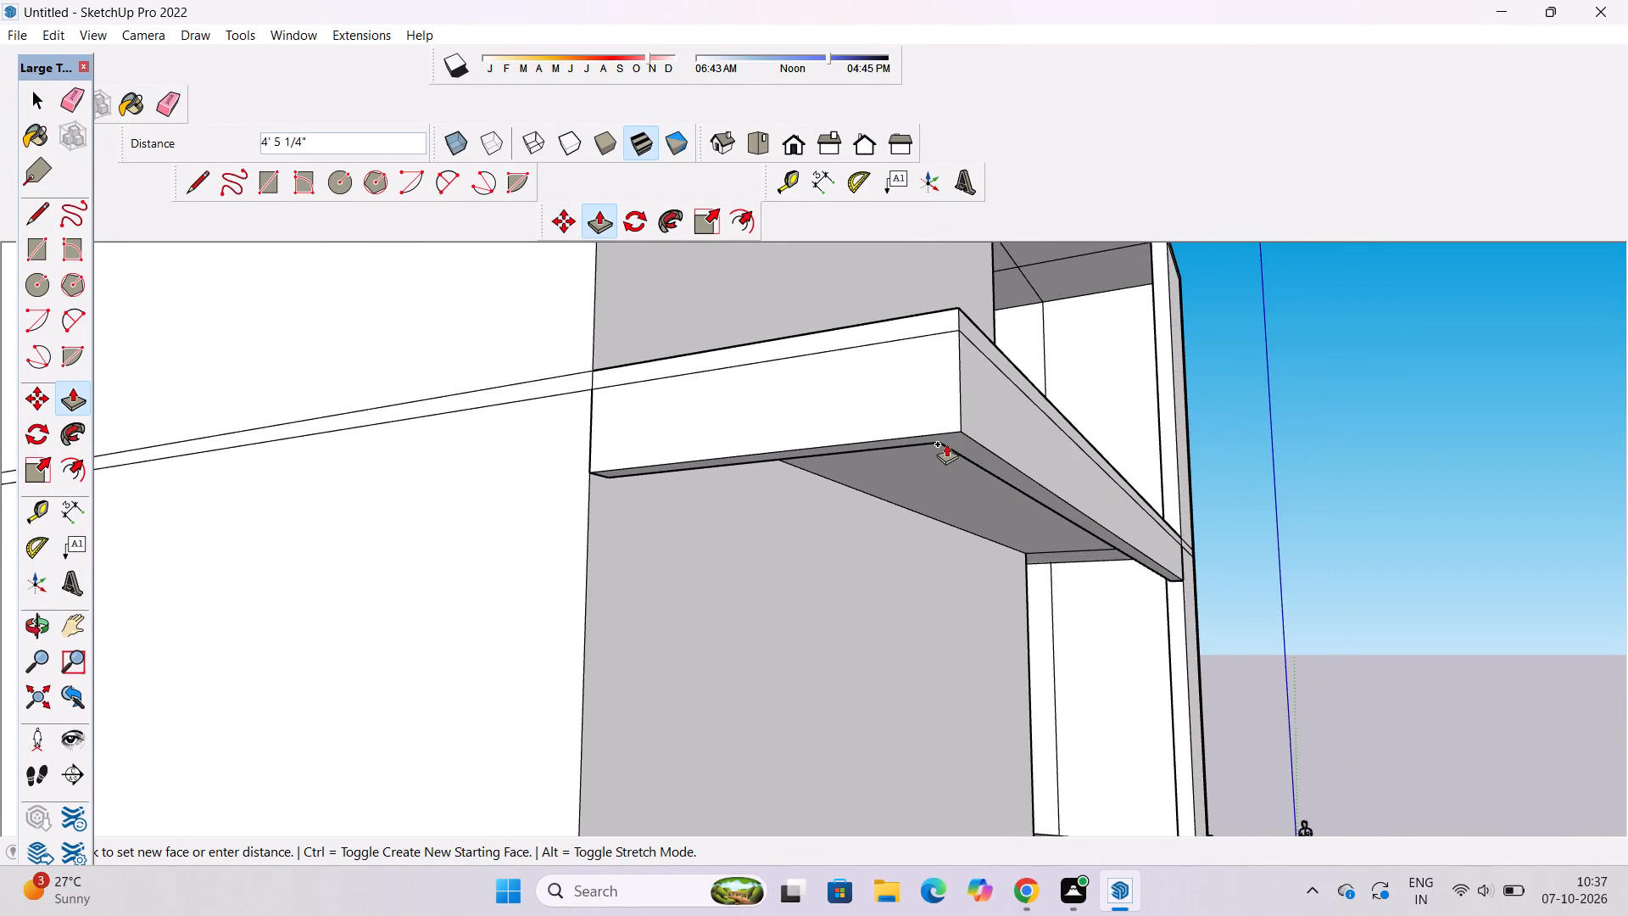
pyautogui.write("5'")
pyautogui.press('Return')
# Draw a 2' line on the lower overhang's top from the inner border corner to the outer side edge, separating the two border strips.
pyautogui.press('o')
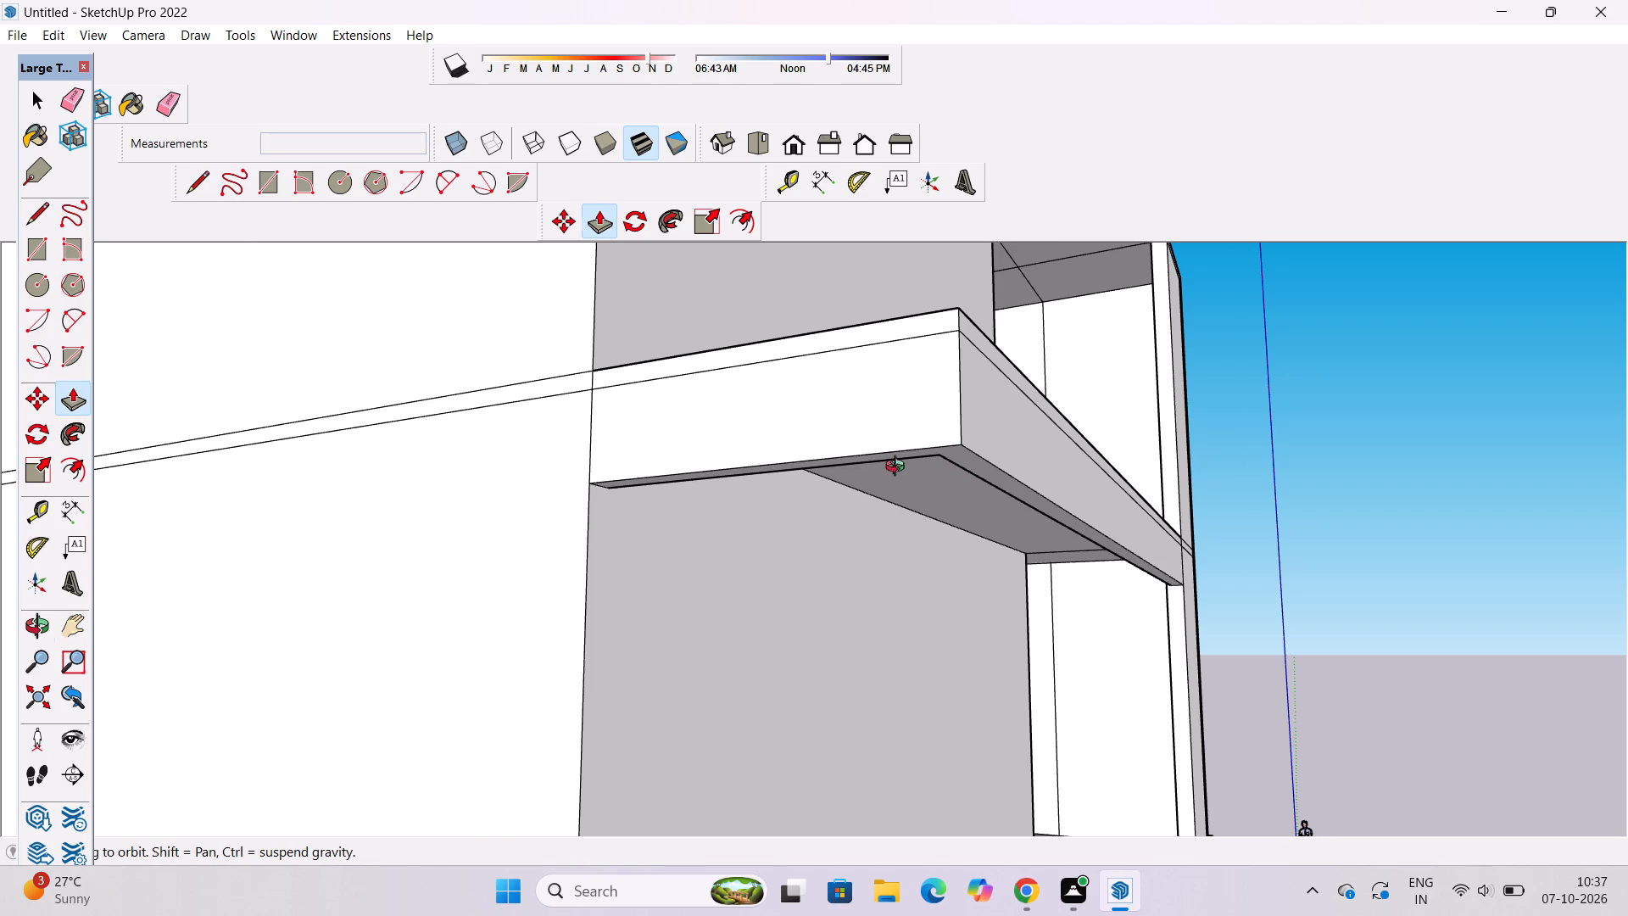
pyautogui.scroll(-6, 897, 468)
pyautogui.moveTo(1026, 360); pyautogui.dragTo(935, 505)
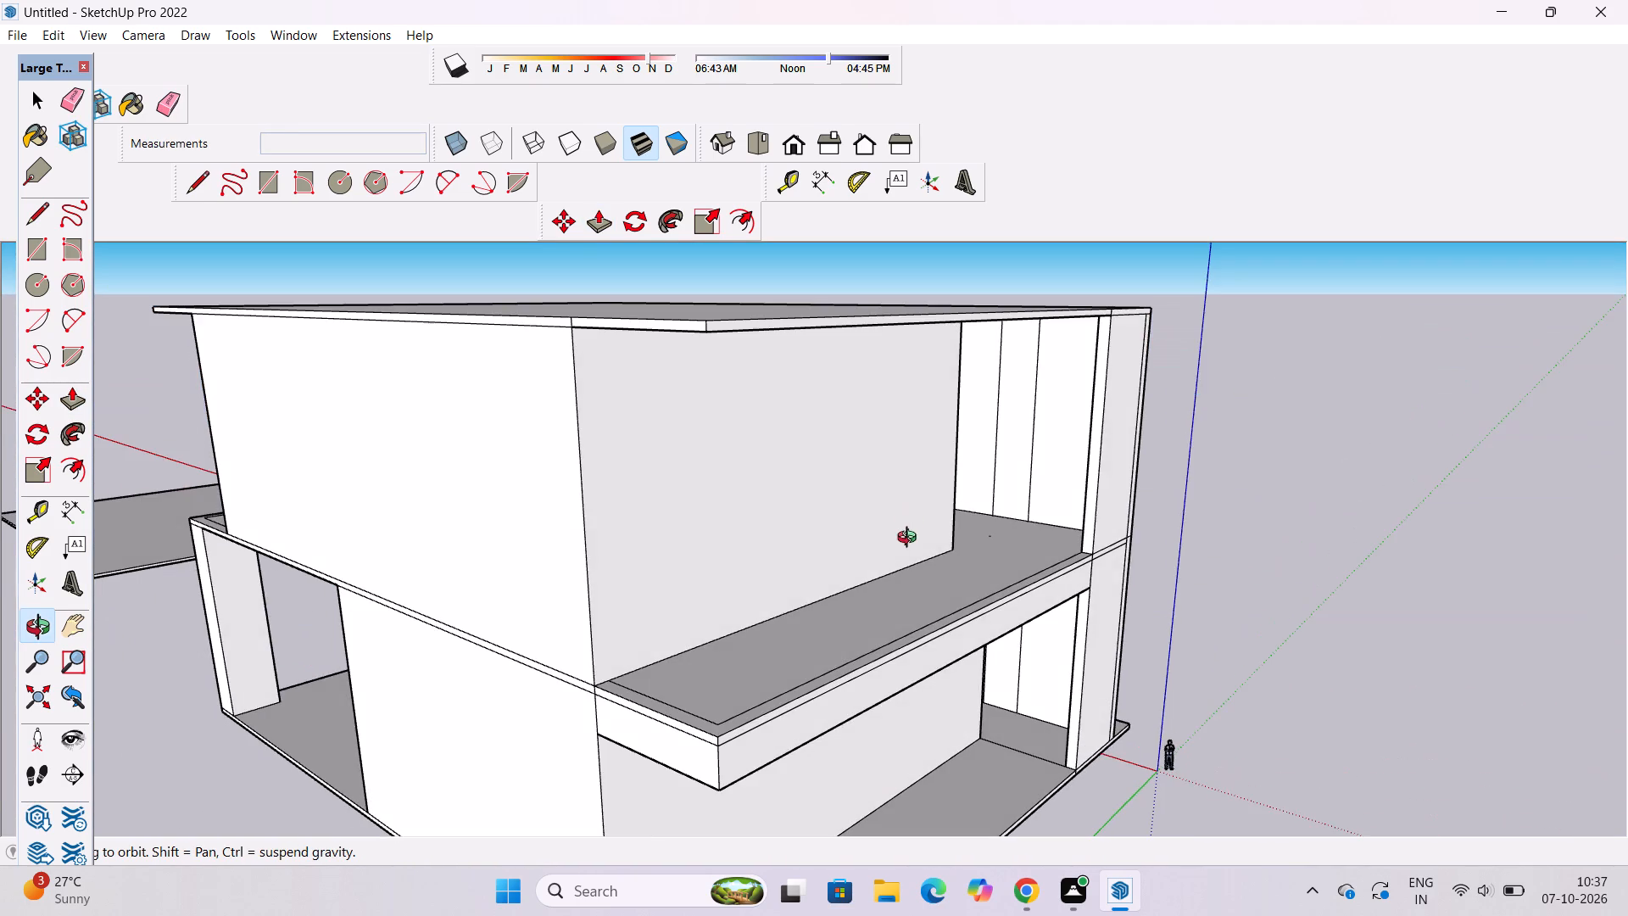
pyautogui.keyDown('shift'); pyautogui.moveTo(836, 600); pyautogui.dragTo(889, 427); pyautogui.keyUp('shift')
pyautogui.moveTo(988, 478); pyautogui.dragTo(880, 494)
pyautogui.scroll(4, 806, 522)
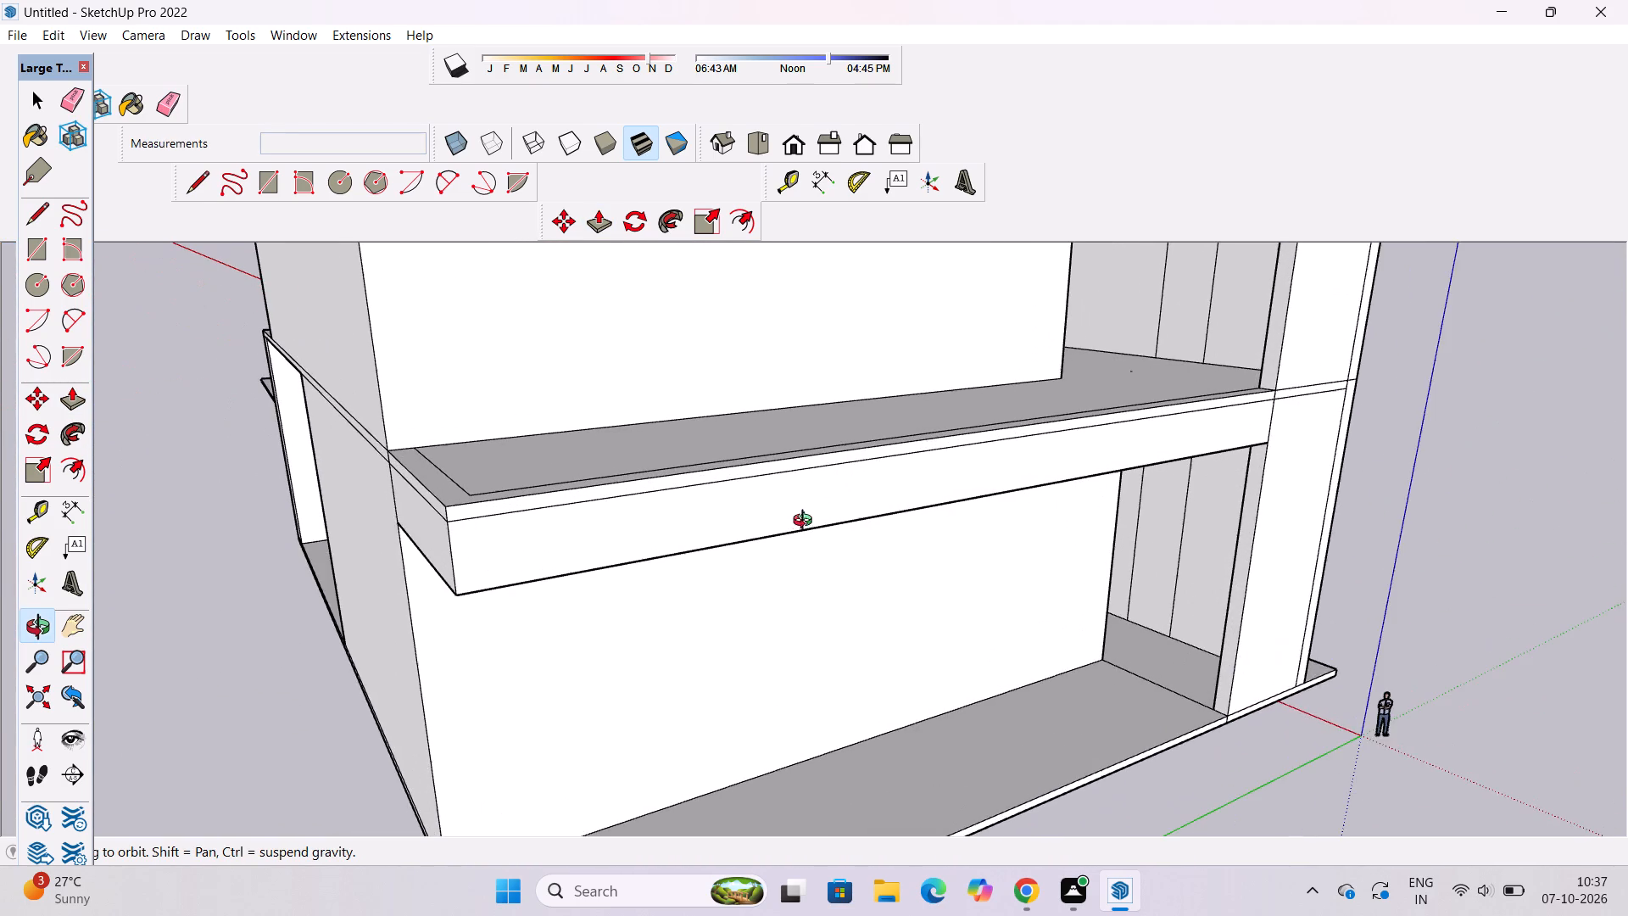
pyautogui.moveTo(973, 474); pyautogui.dragTo(666, 538)
pyautogui.click(666, 538)
pyautogui.moveTo(607, 531); pyautogui.dragTo(676, 538)
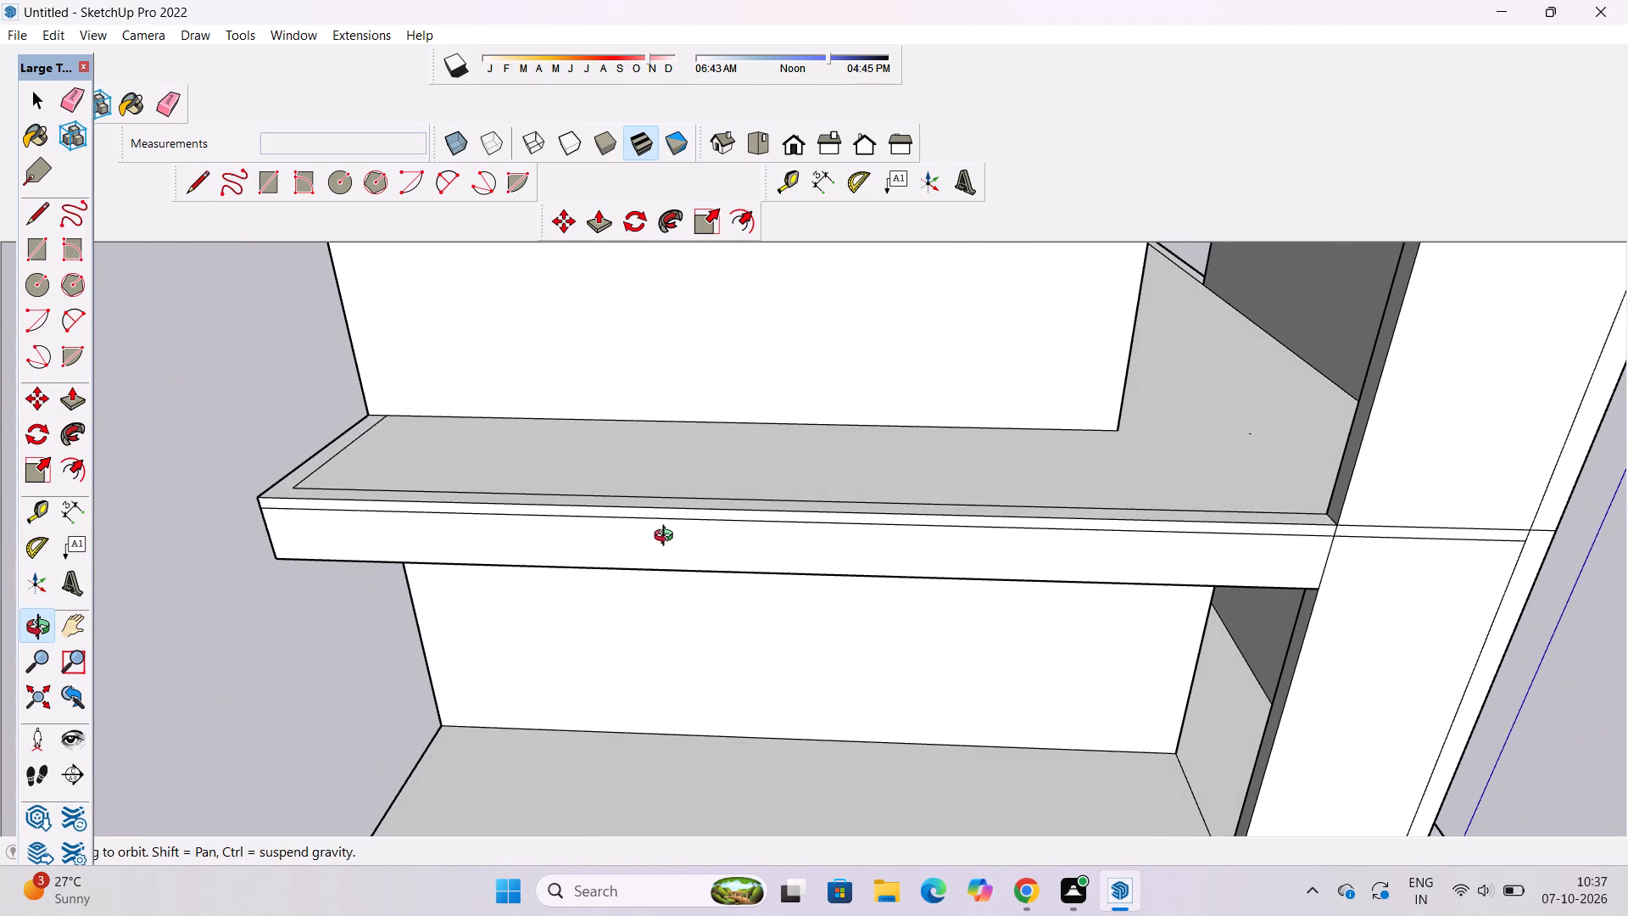
pyautogui.moveTo(638, 538); pyautogui.dragTo(691, 537)
pyautogui.scroll(4, 475, 536)
pyautogui.keyDown('shift'); pyautogui.moveTo(433, 543); pyautogui.dragTo(588, 518); pyautogui.keyUp('shift')
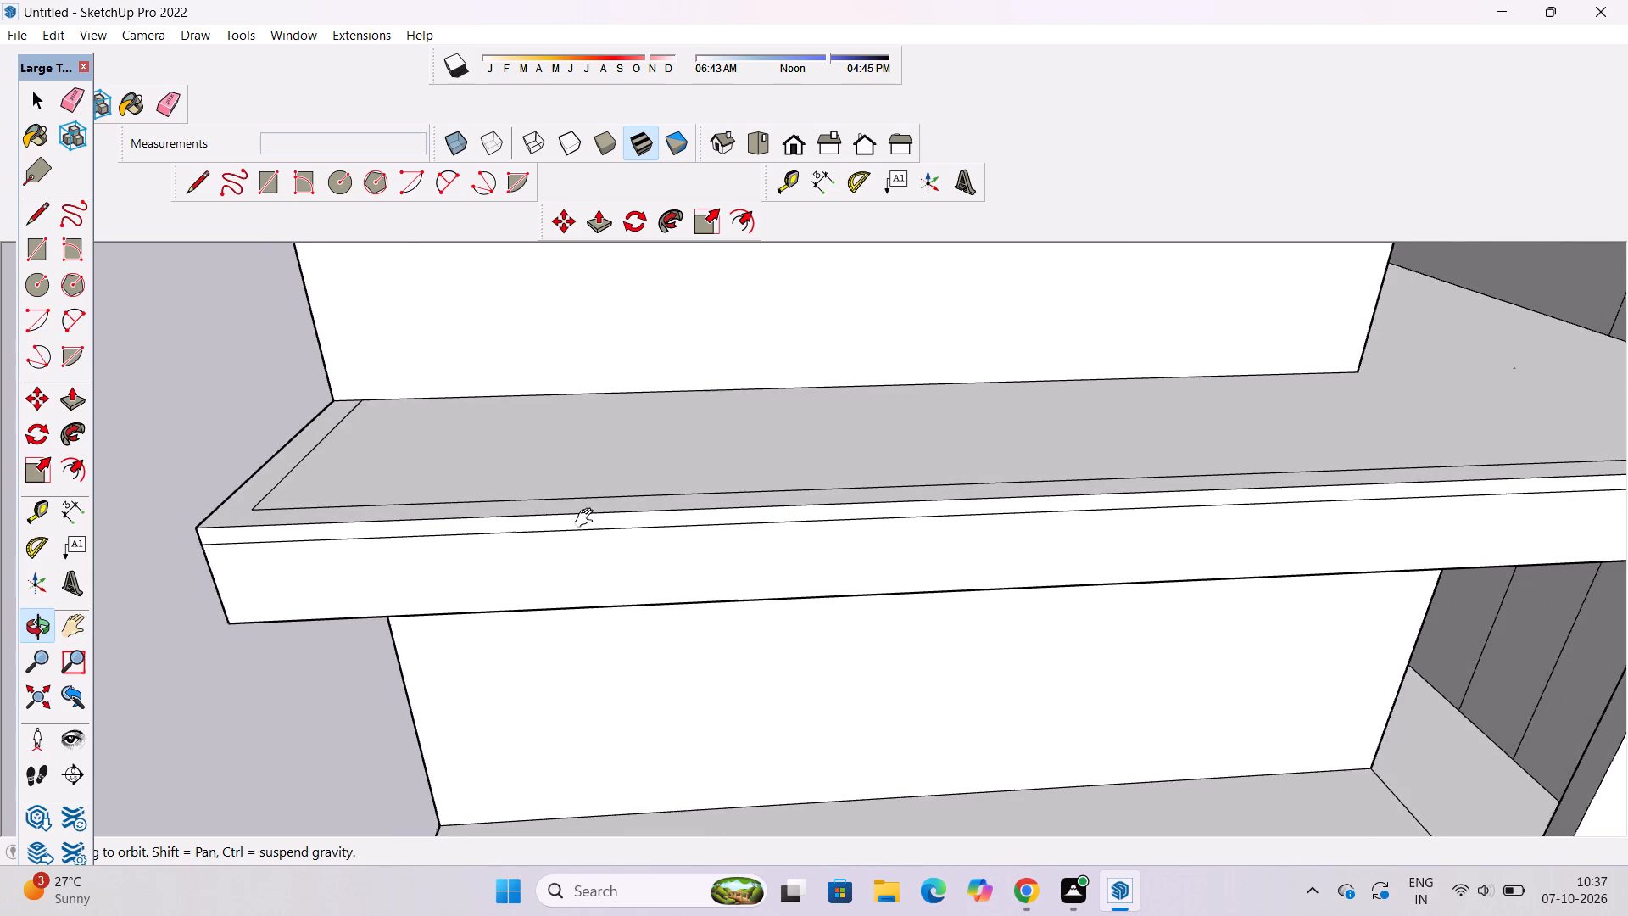
pyautogui.keyDown('shift'); pyautogui.moveTo(588, 518); pyautogui.dragTo(614, 514); pyautogui.keyUp('shift')
pyautogui.moveTo(566, 503); pyautogui.dragTo(630, 507)
pyautogui.keyDown('shift'); pyautogui.scroll(-4, 630, 507); pyautogui.keyUp('shift')
pyautogui.moveTo(772, 511); pyautogui.dragTo(716, 533)
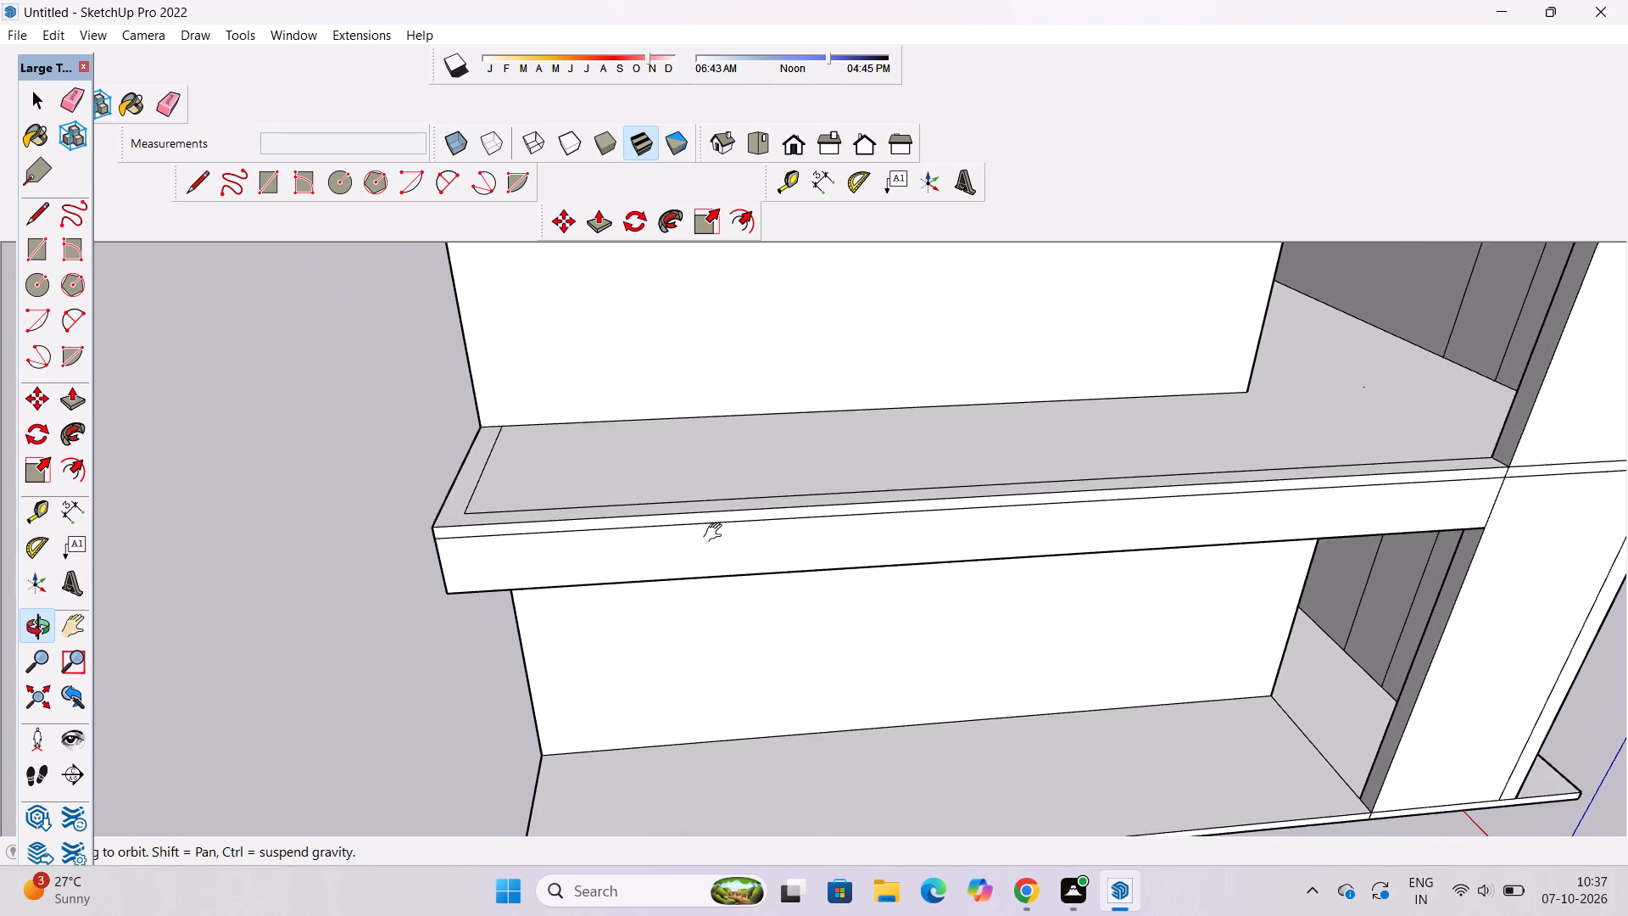
pyautogui.moveTo(716, 533); pyautogui.dragTo(596, 522)
pyautogui.keyDown('shift'); pyautogui.moveTo(584, 515); pyautogui.dragTo(582, 546); pyautogui.keyUp('shift')
pyautogui.scroll(3, 422, 504)
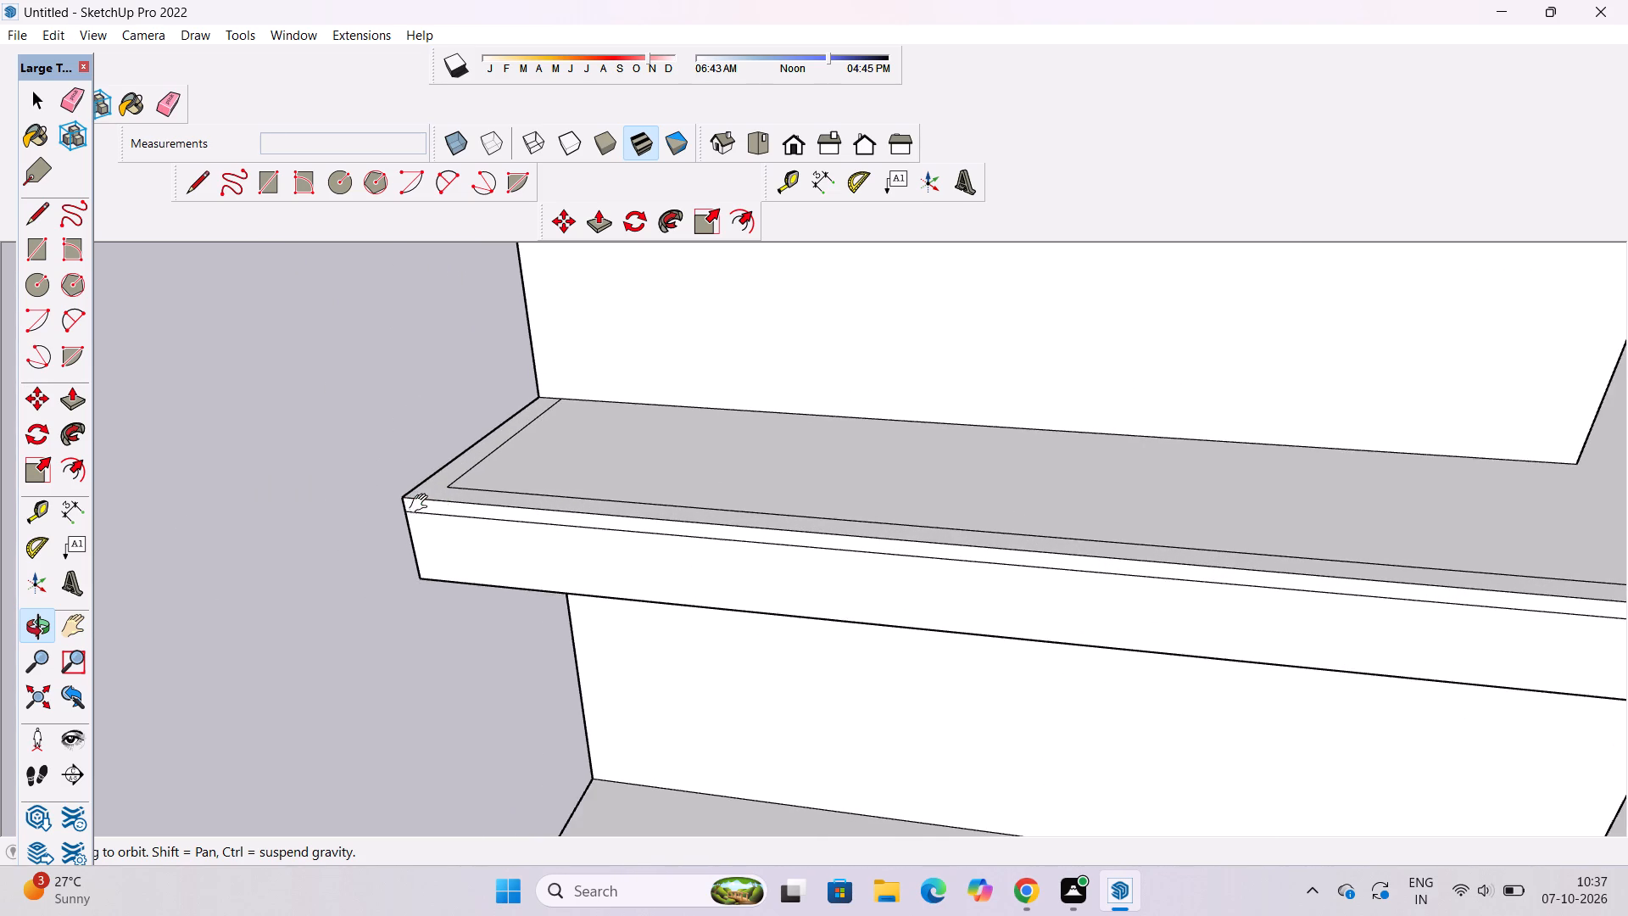
pyautogui.keyDown('shift'); pyautogui.moveTo(422, 504); pyautogui.dragTo(424, 515); pyautogui.keyUp('shift')
pyautogui.moveTo(426, 518); pyautogui.dragTo(476, 553)
pyautogui.scroll(4, 438, 576)
pyautogui.keyDown('shift'); pyautogui.moveTo(442, 576); pyautogui.dragTo(451, 579); pyautogui.keyUp('shift')
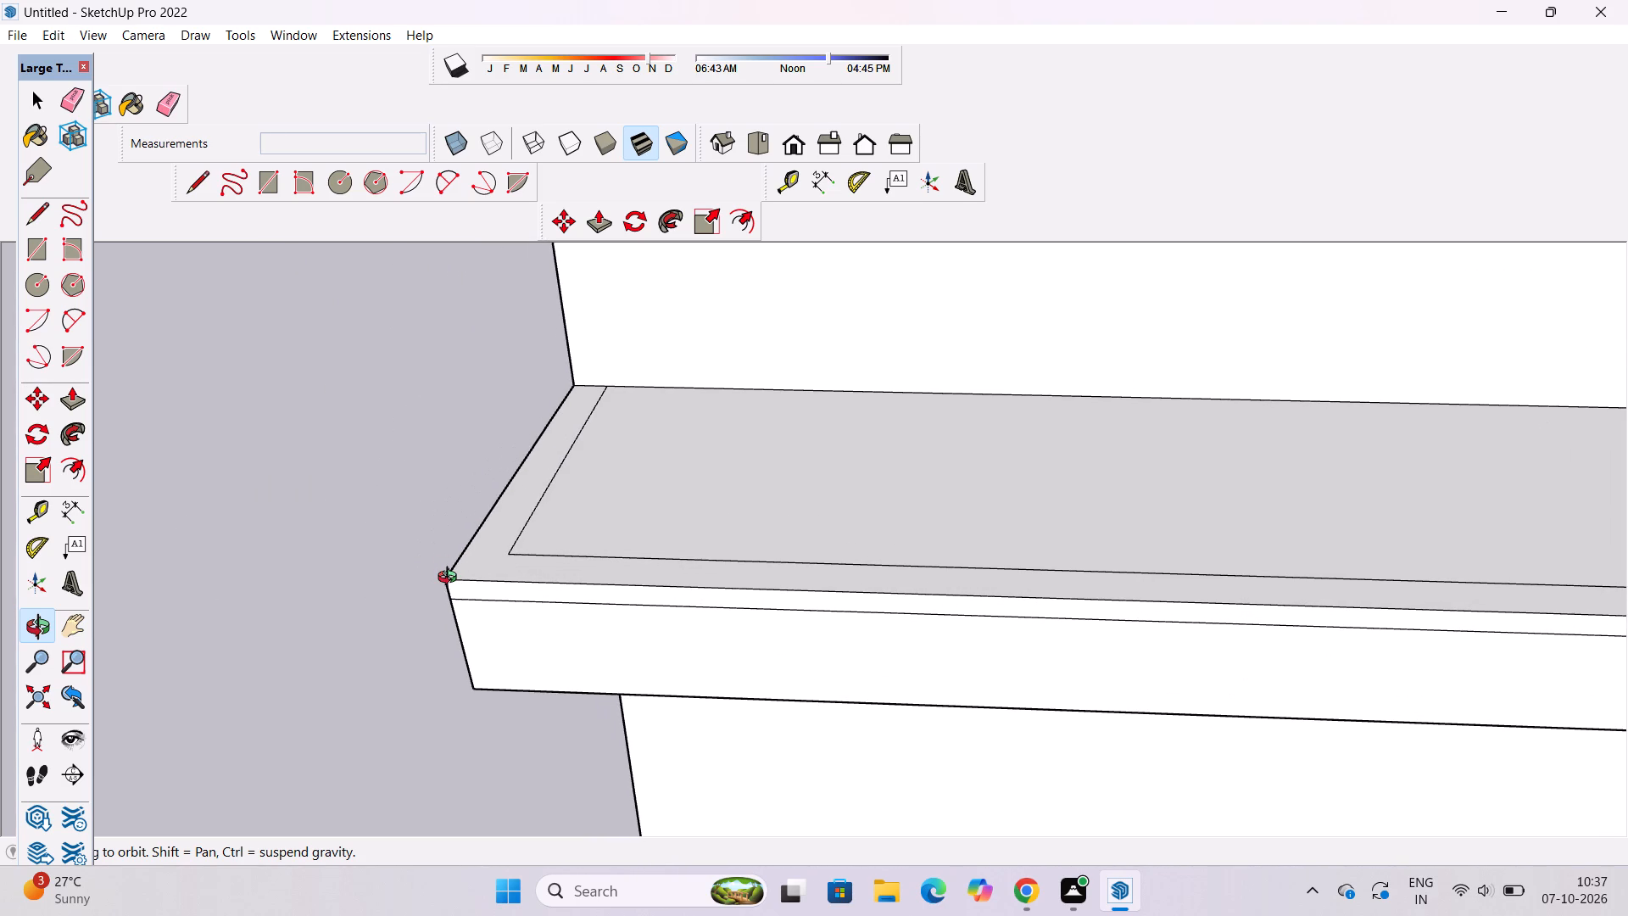
pyautogui.press('l')
pyautogui.click(510, 553)
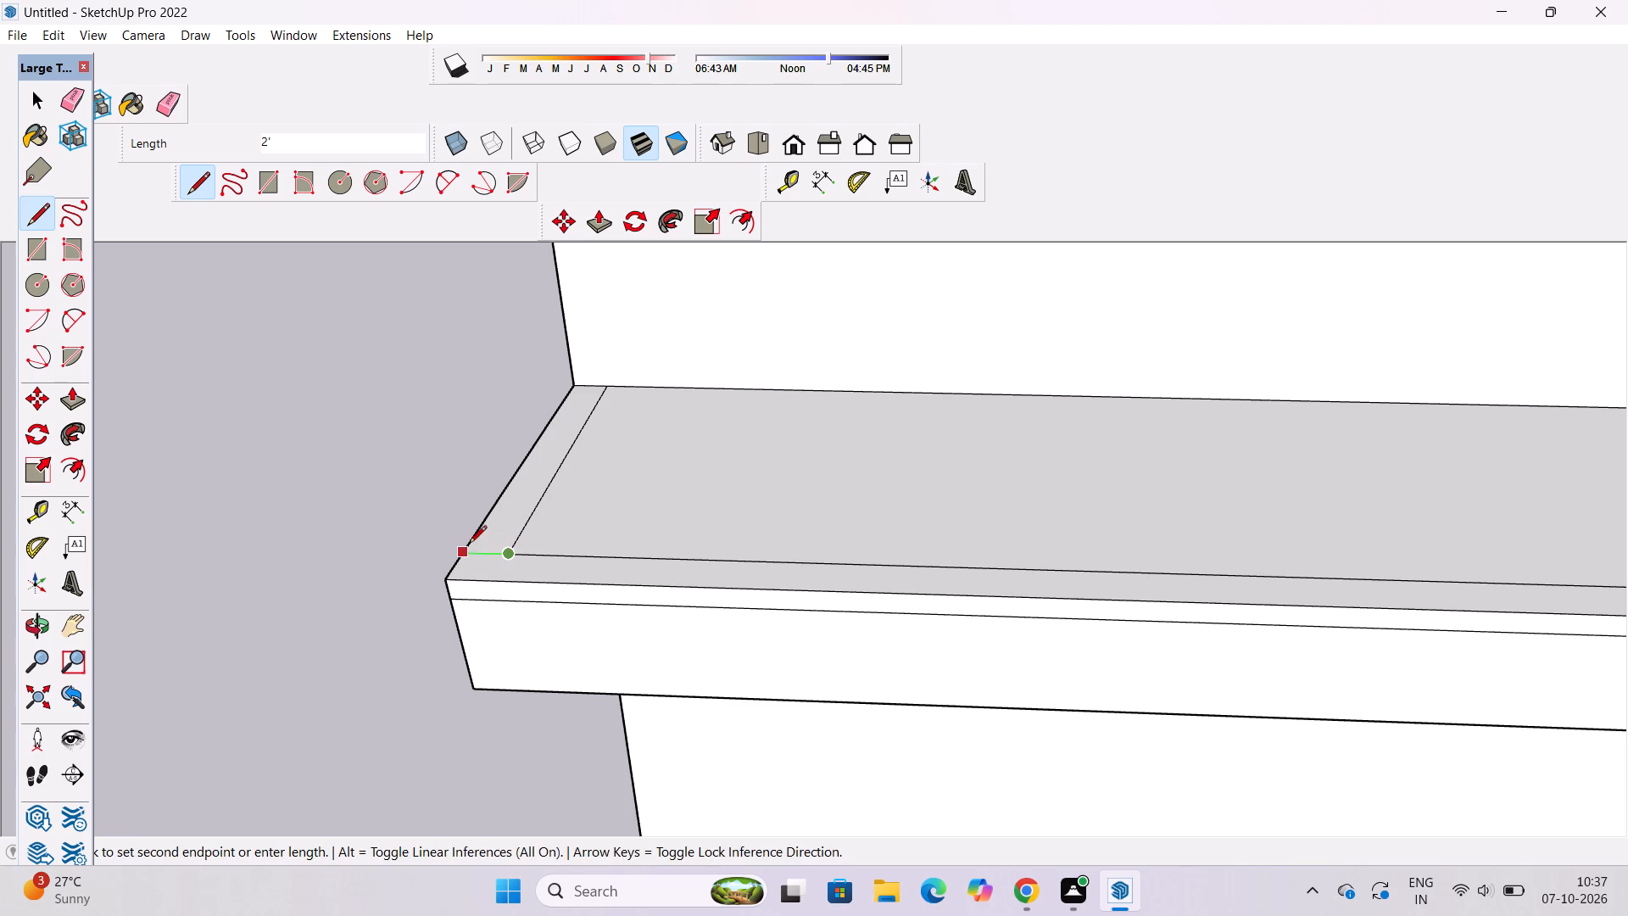
pyautogui.click(460, 547)
pyautogui.press('space')
# Push/Pull the short side border strip on top of the lower overhang upward by 10'.
pyautogui.press('o')
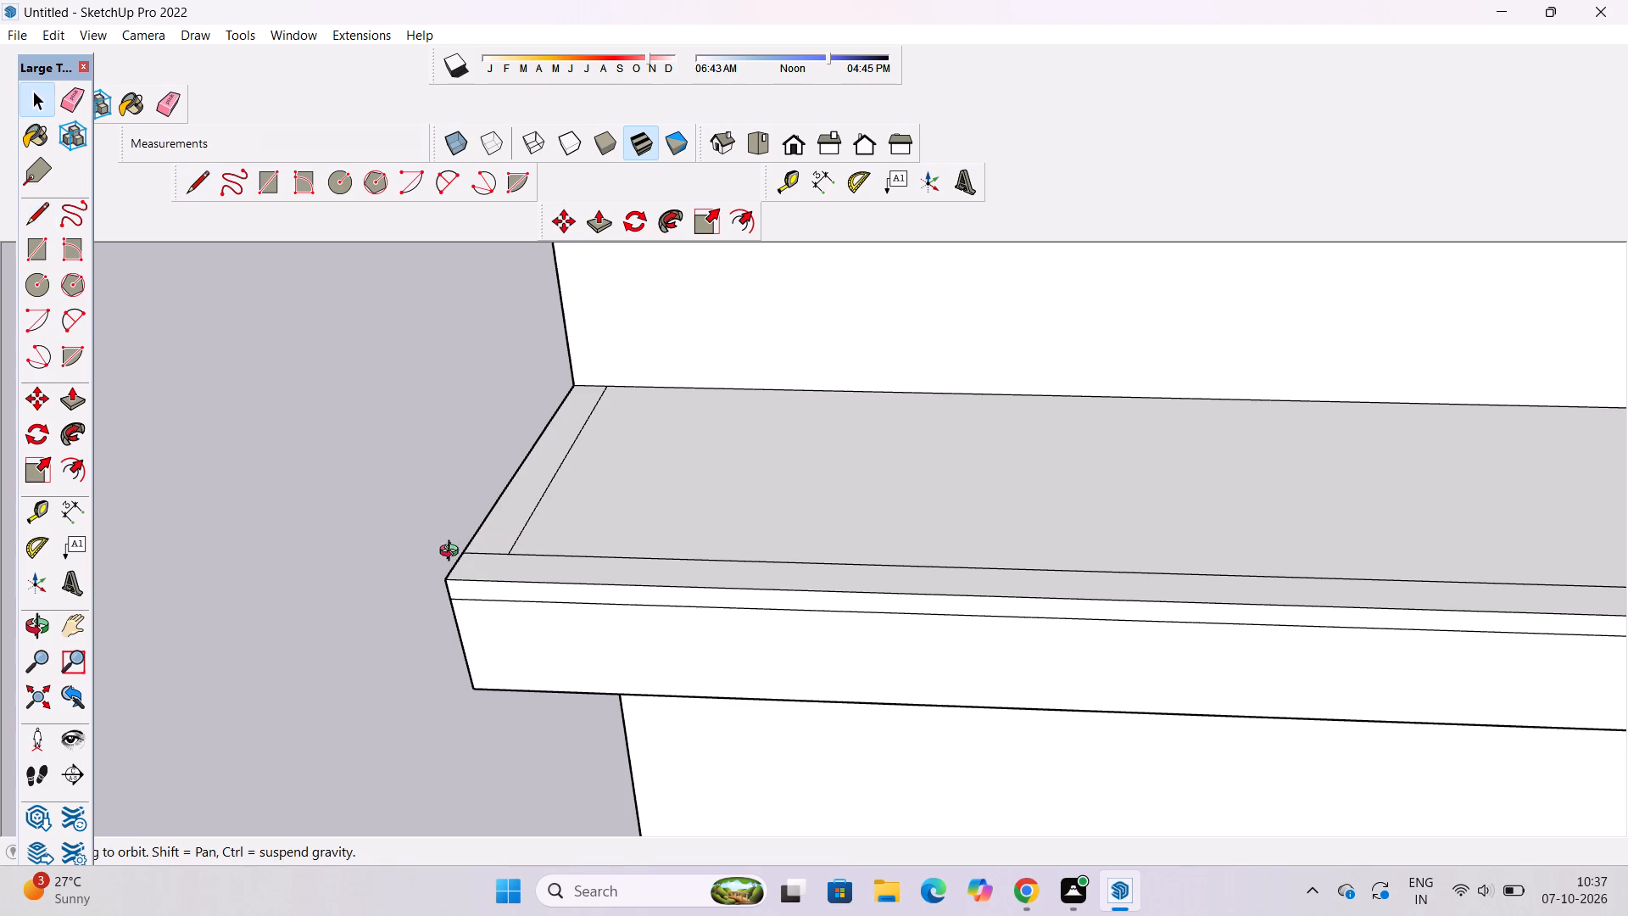
pyautogui.moveTo(482, 565); pyautogui.dragTo(710, 465)
pyautogui.press('p')
pyautogui.click(586, 504)
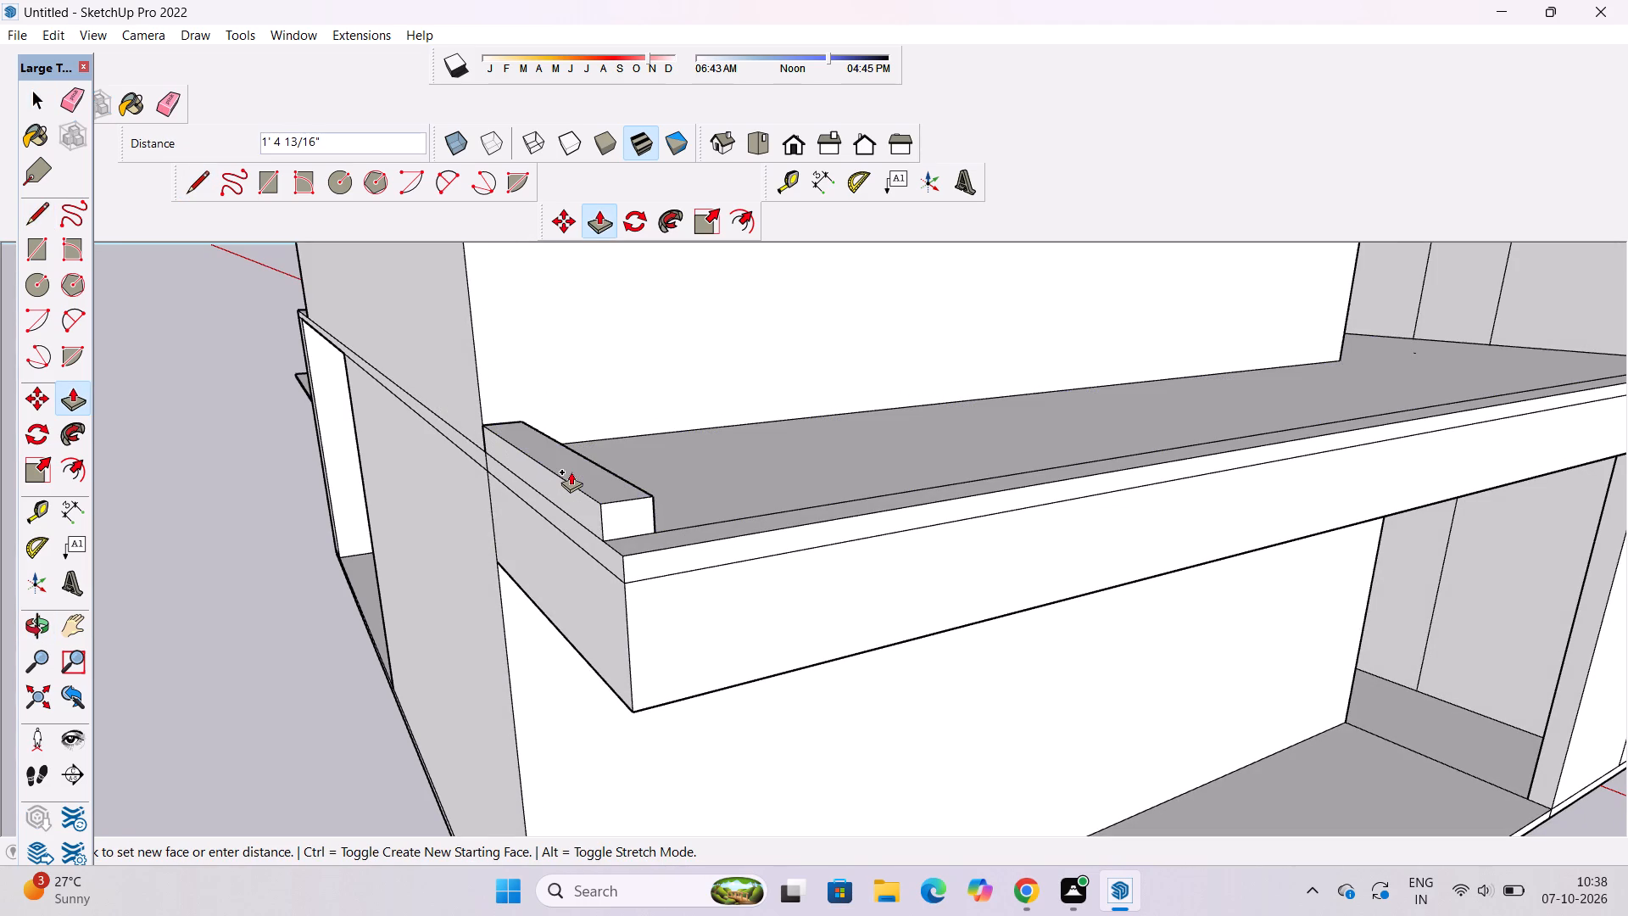
pyautogui.scroll(-5, 571, 472)
pyautogui.scroll(3, 571, 433)
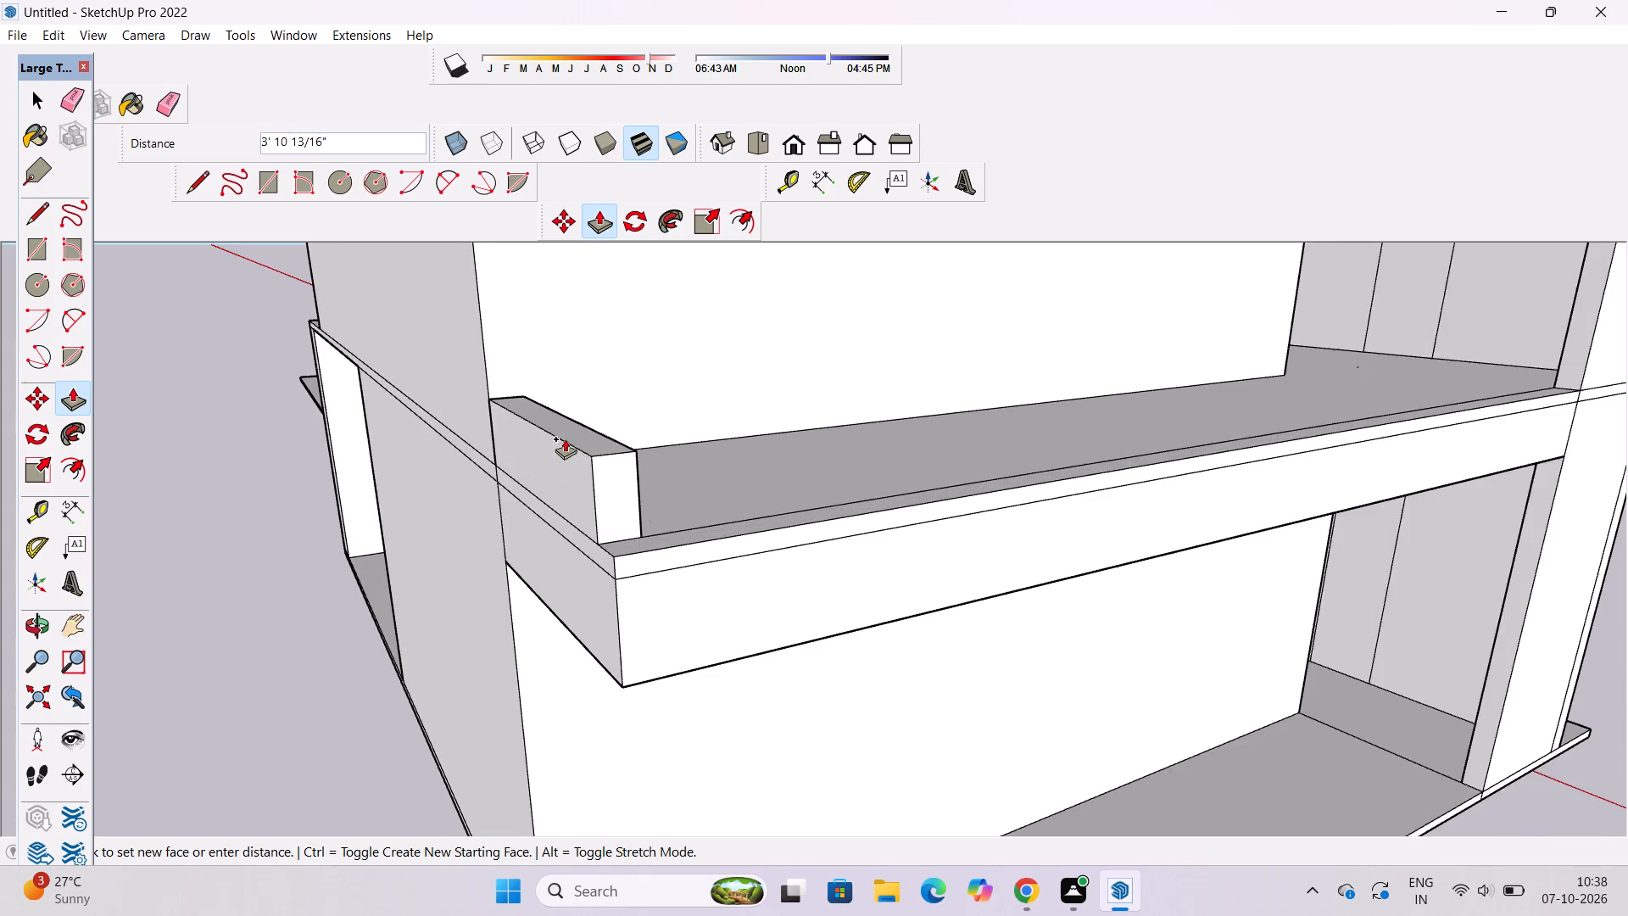
pyautogui.scroll(-8, 541, 464)
pyautogui.scroll(5, 542, 446)
pyautogui.scroll(-11, 516, 487)
pyautogui.scroll(5, 515, 479)
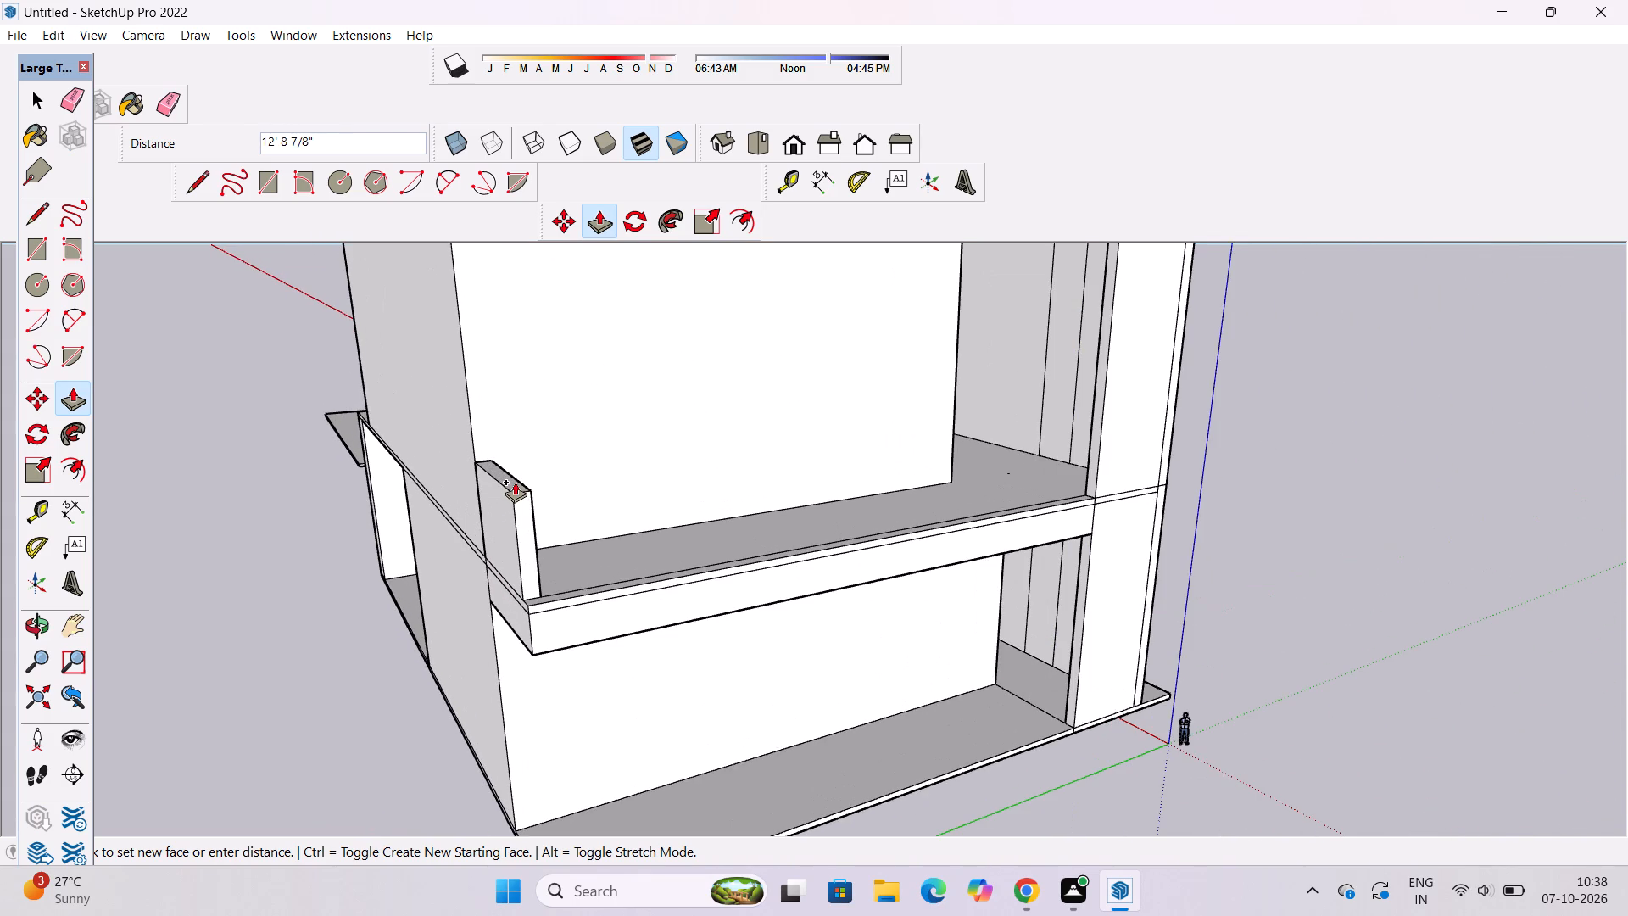
pyautogui.write("10'")
pyautogui.press('Return')
# Push/Pull the long front border strip on top of the lower overhang upward by 2'.
pyautogui.press('o')
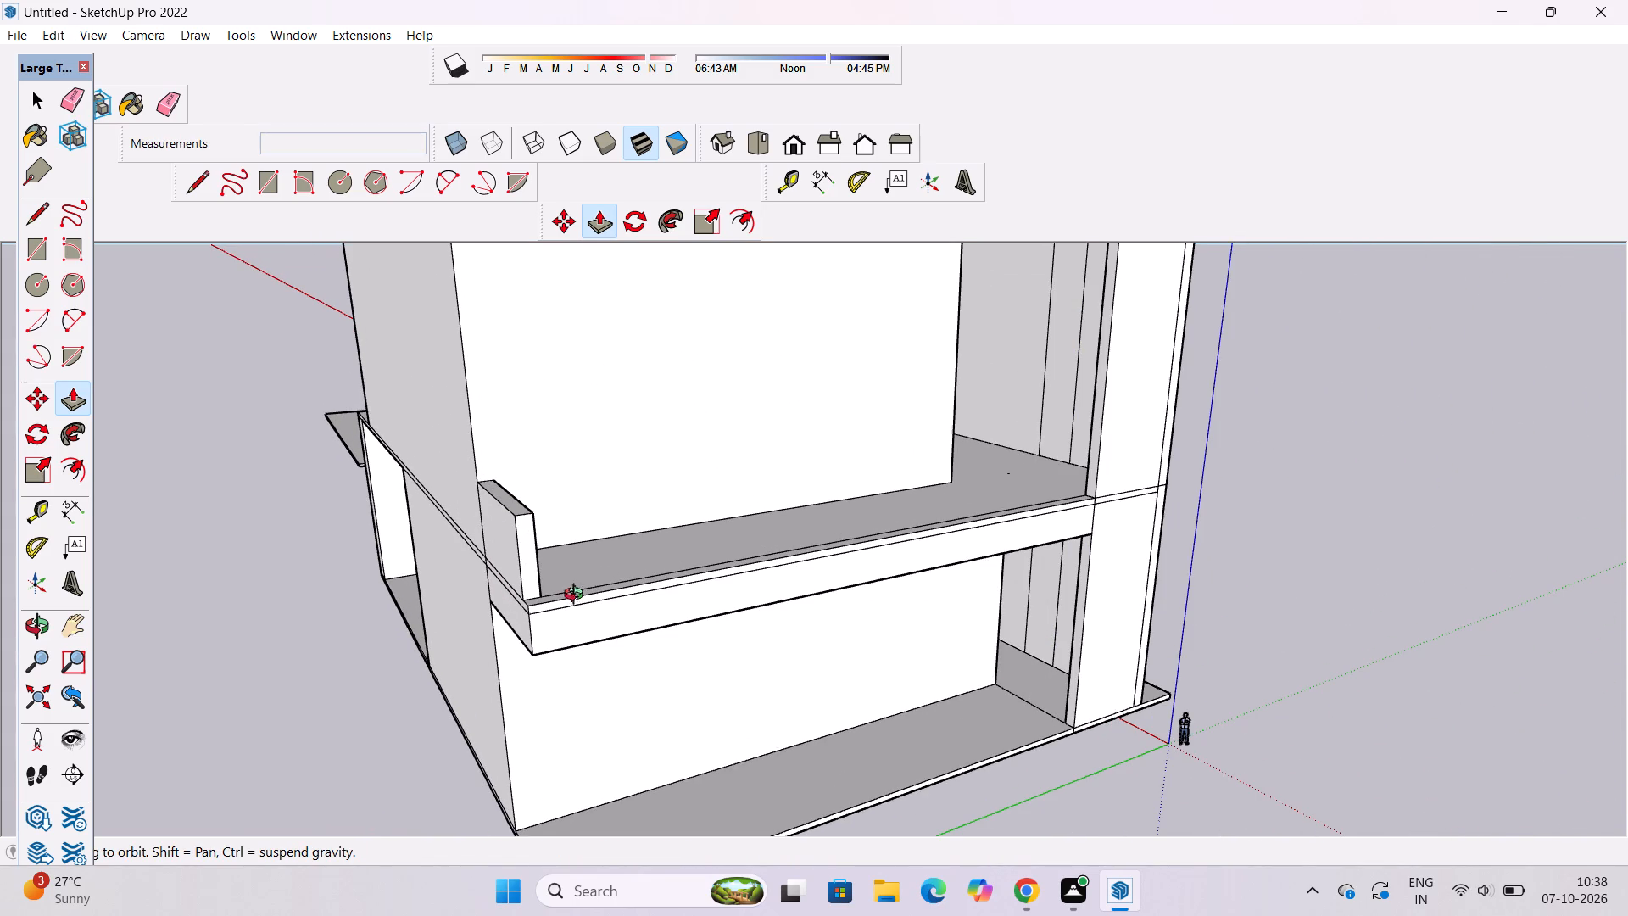
pyautogui.keyDown('shift'); pyautogui.moveTo(676, 579); pyautogui.dragTo(585, 595); pyautogui.keyUp('shift')
pyautogui.moveTo(717, 645); pyautogui.dragTo(652, 733)
pyautogui.keyDown('shift'); pyautogui.moveTo(652, 733); pyautogui.dragTo(694, 647); pyautogui.keyUp('shift')
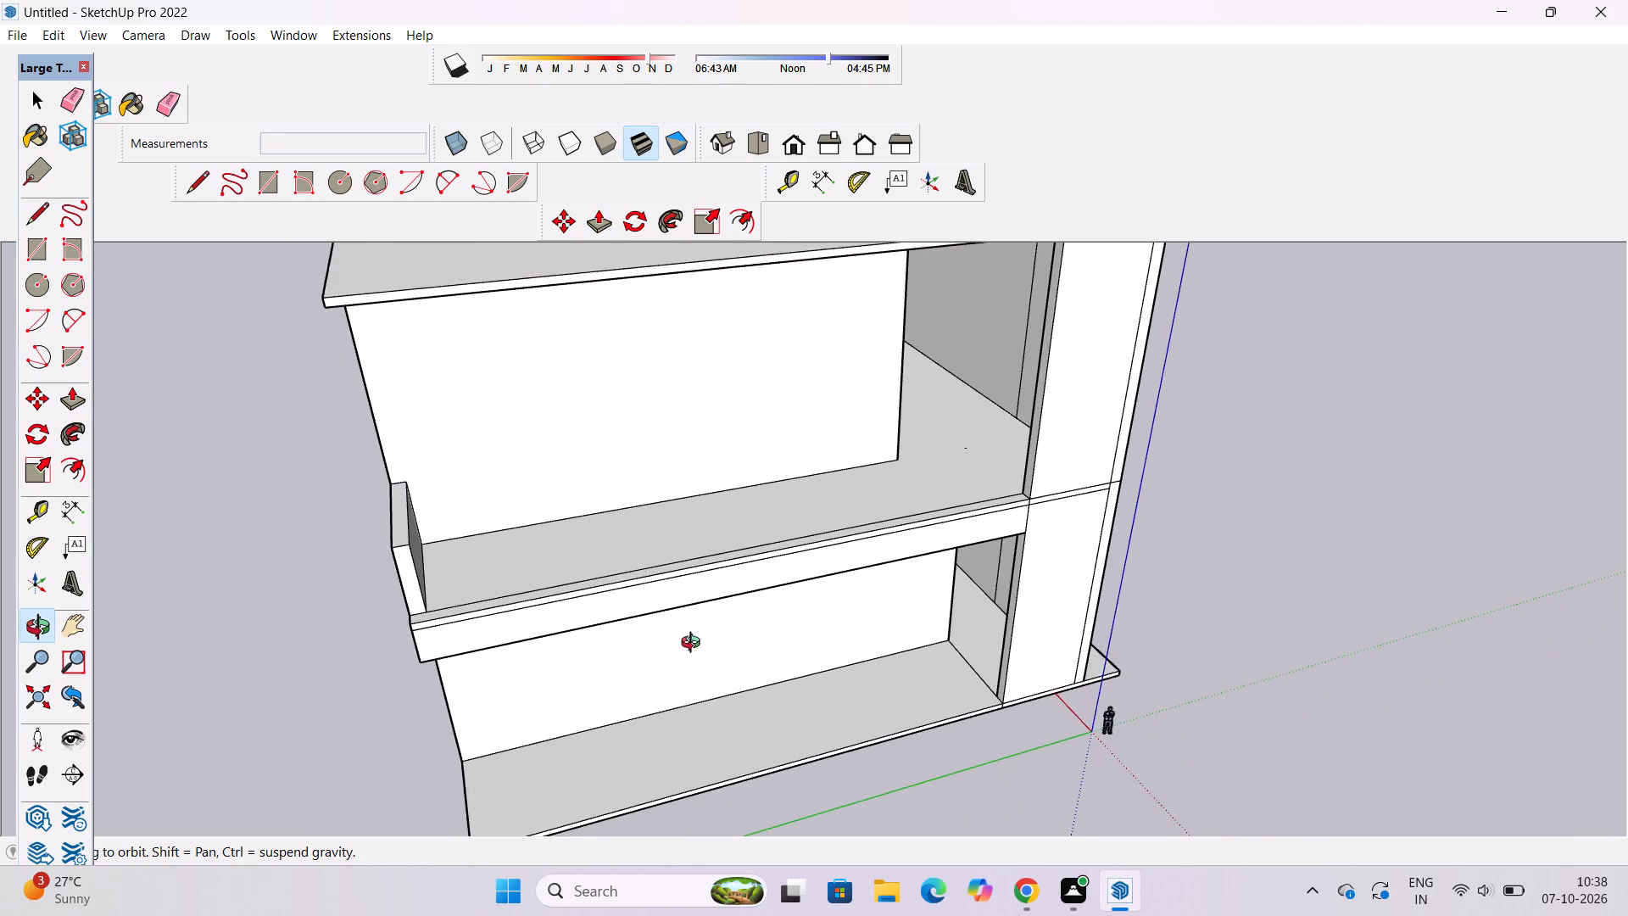
pyautogui.scroll(4, 685, 601)
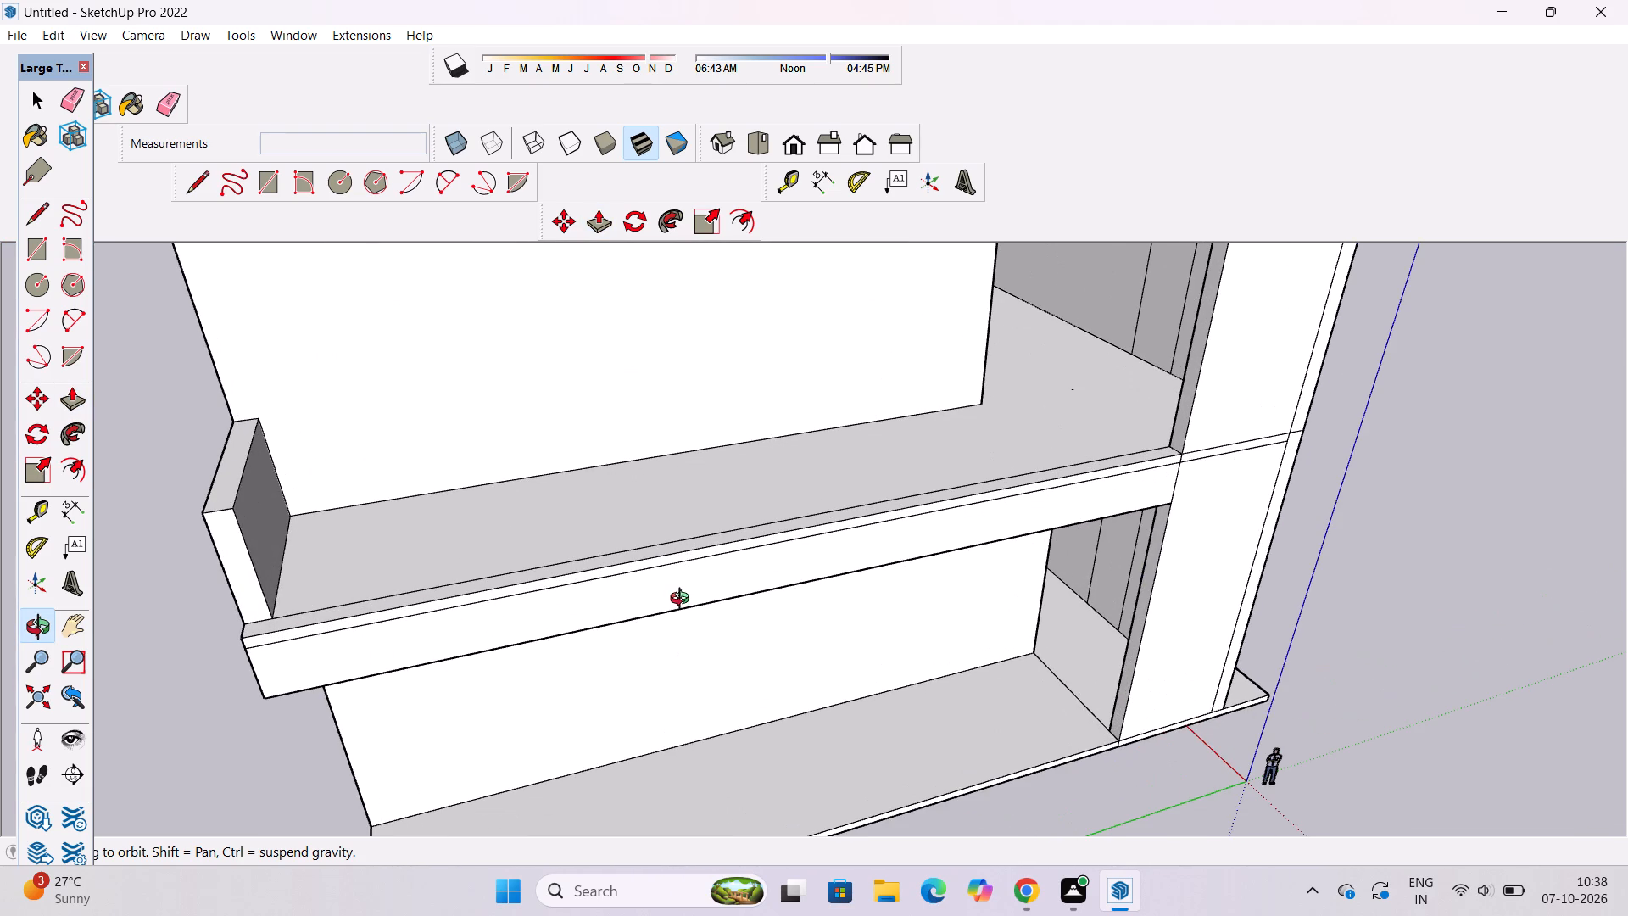
pyautogui.moveTo(705, 580); pyautogui.dragTo(730, 628)
pyautogui.keyDown('shift'); pyautogui.moveTo(711, 645); pyautogui.dragTo(700, 587); pyautogui.keyUp('shift')
pyautogui.scroll(3, 672, 585)
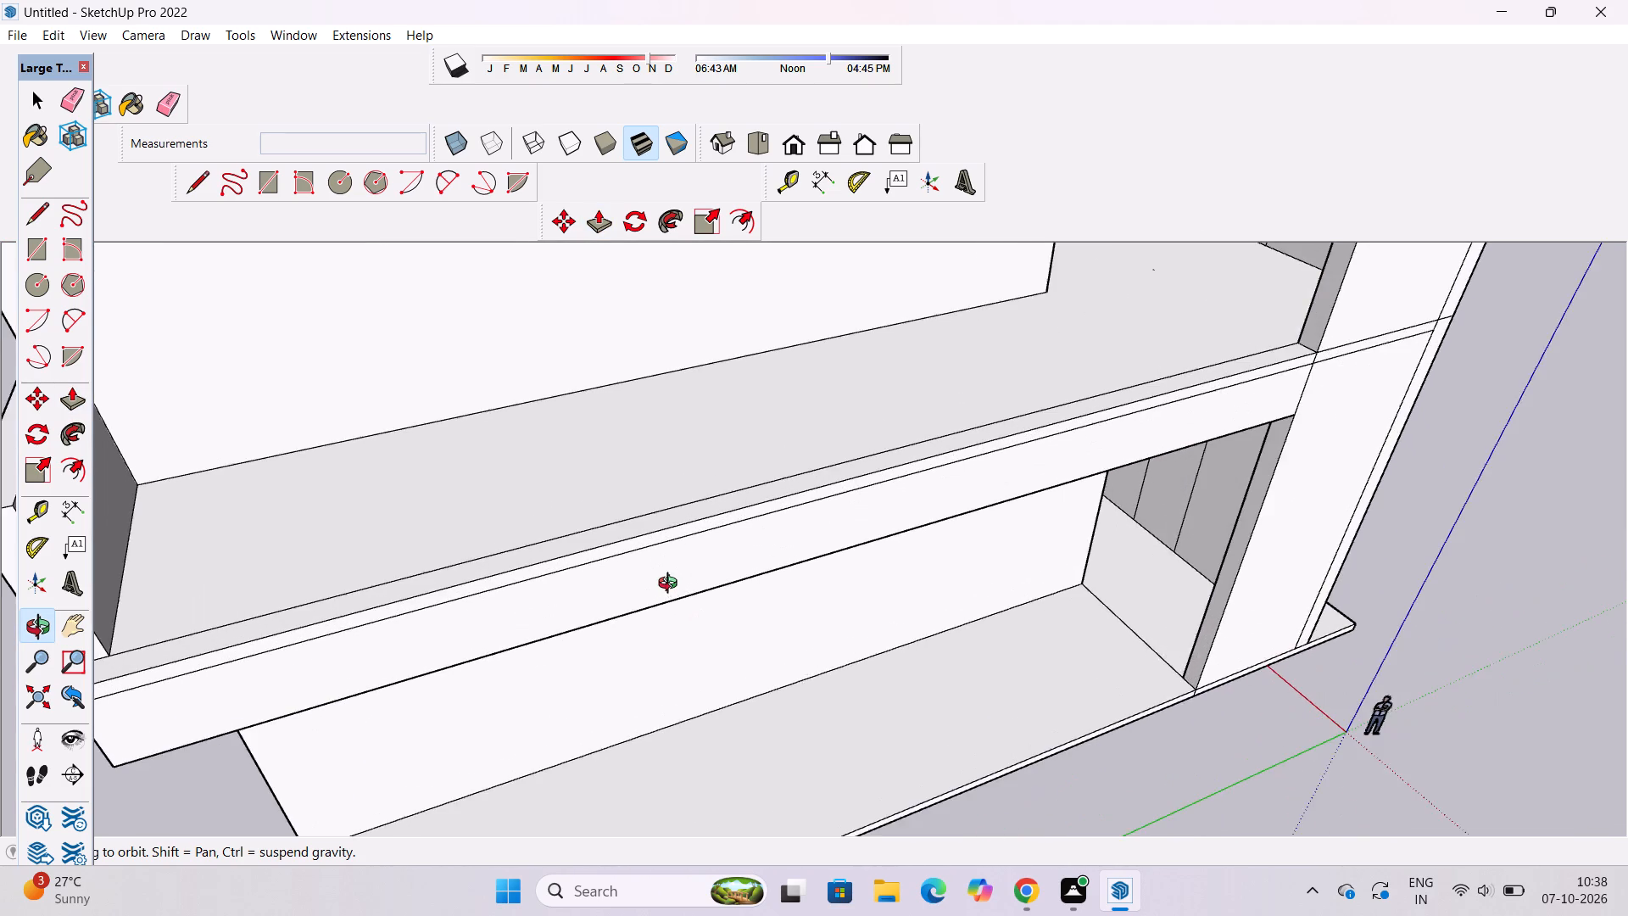
pyautogui.moveTo(658, 594); pyautogui.dragTo(727, 604)
pyautogui.moveTo(731, 630); pyautogui.dragTo(740, 587)
pyautogui.scroll(-5, 749, 573)
pyautogui.moveTo(749, 573); pyautogui.dragTo(697, 623)
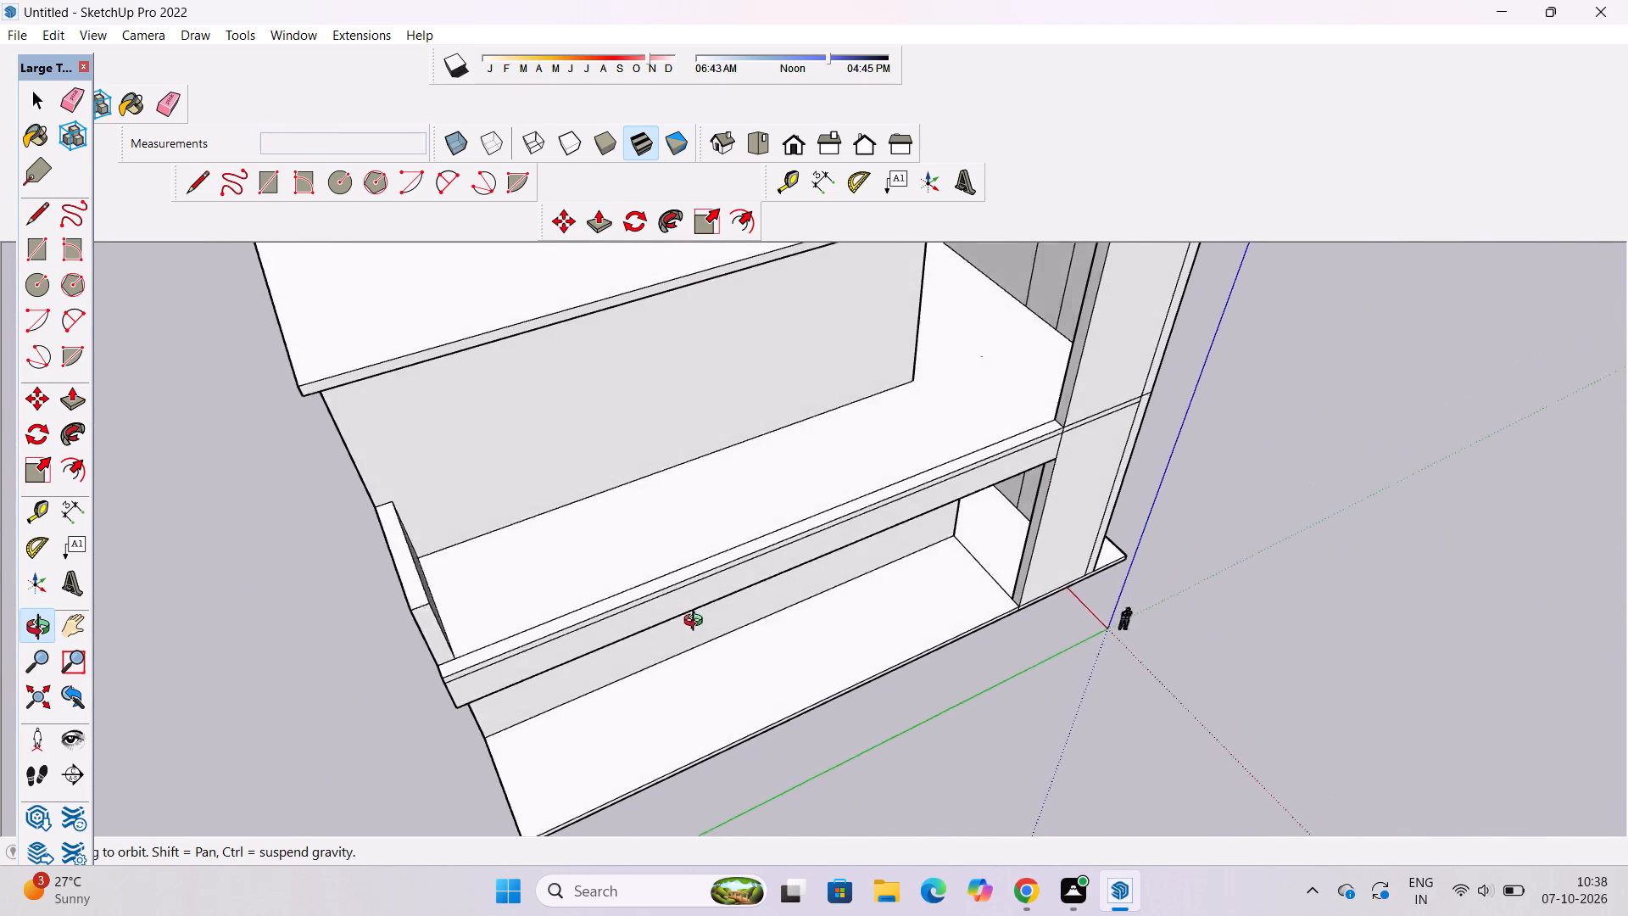
pyautogui.moveTo(697, 623); pyautogui.dragTo(638, 584)
pyautogui.press('p')
pyautogui.scroll(8, 614, 514)
pyautogui.click(639, 526)
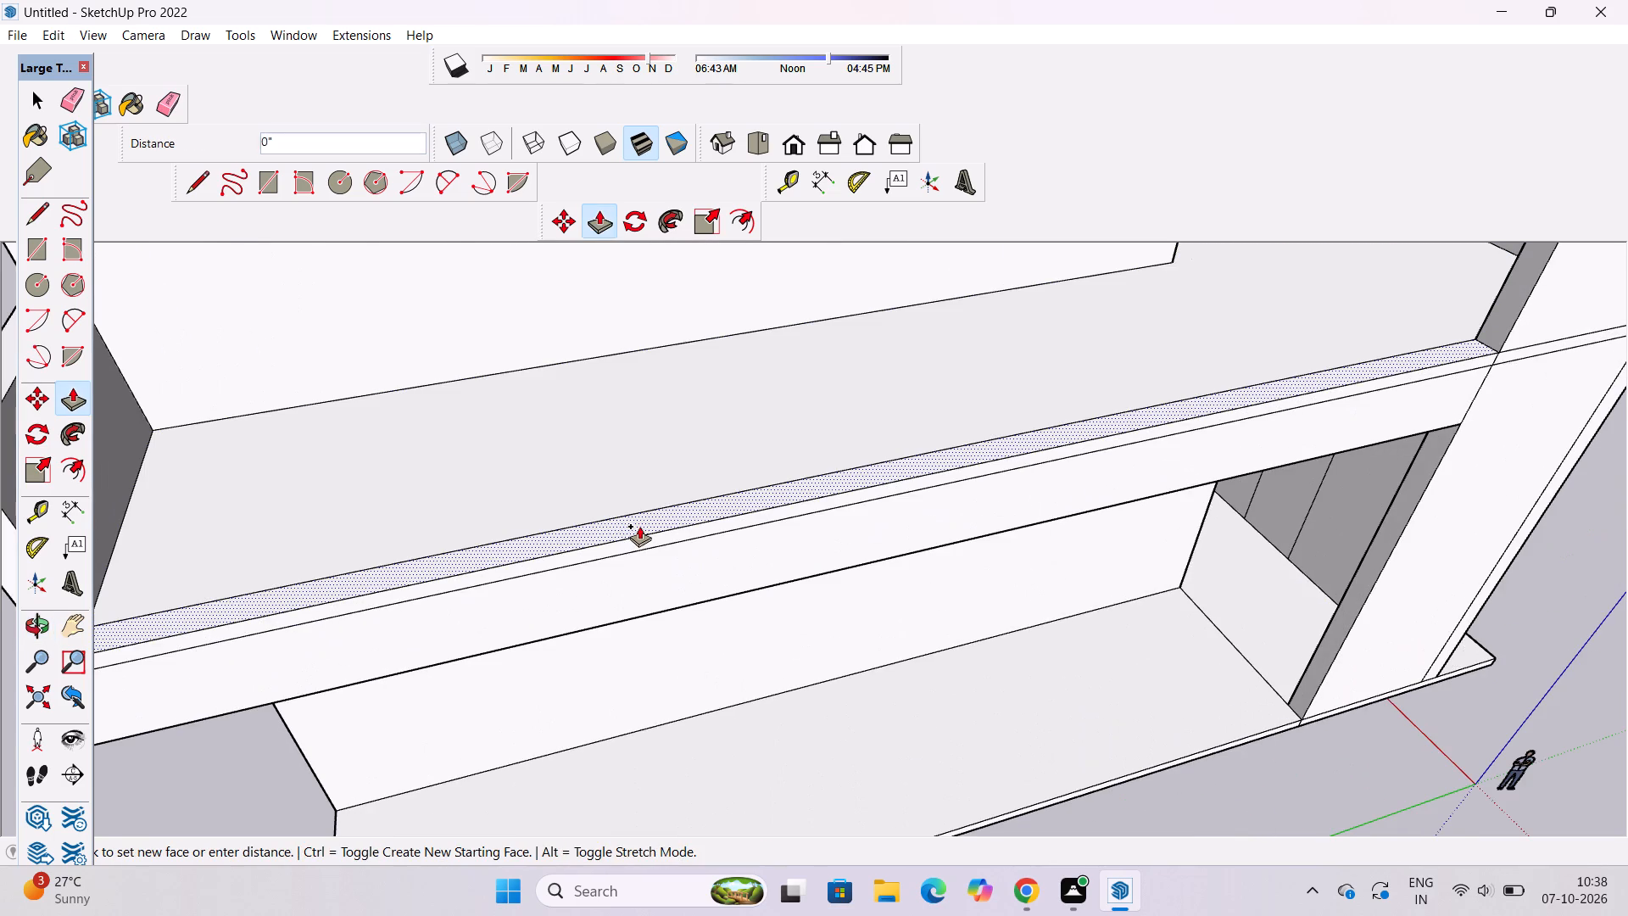
pyautogui.scroll(-3, 643, 483)
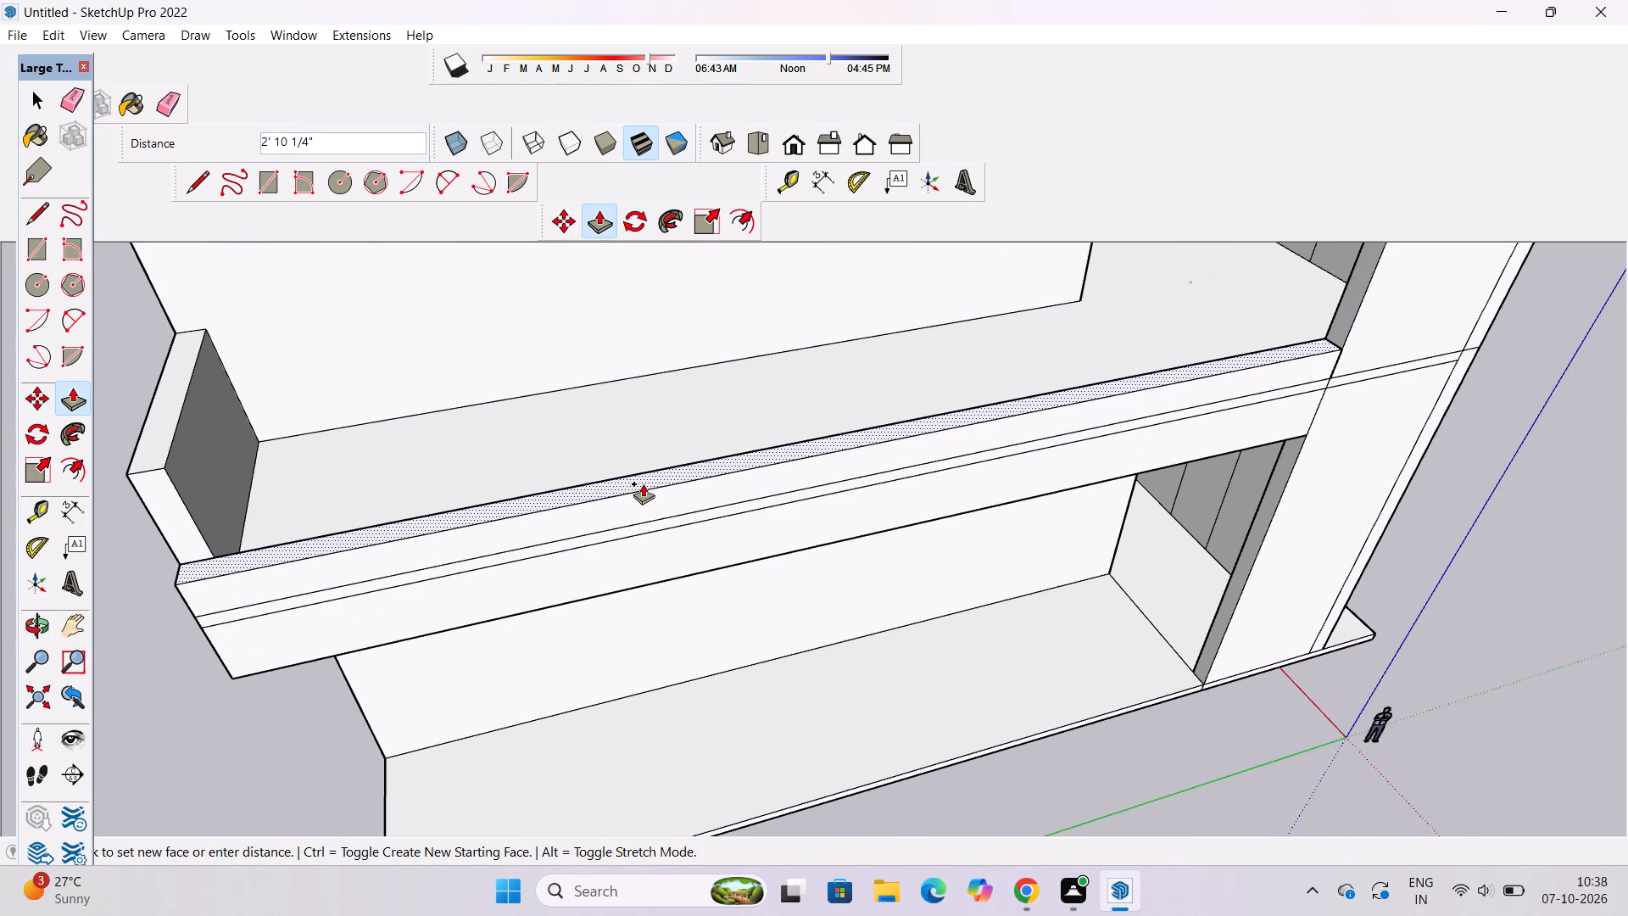
pyautogui.write("2'")
pyautogui.press('Return')
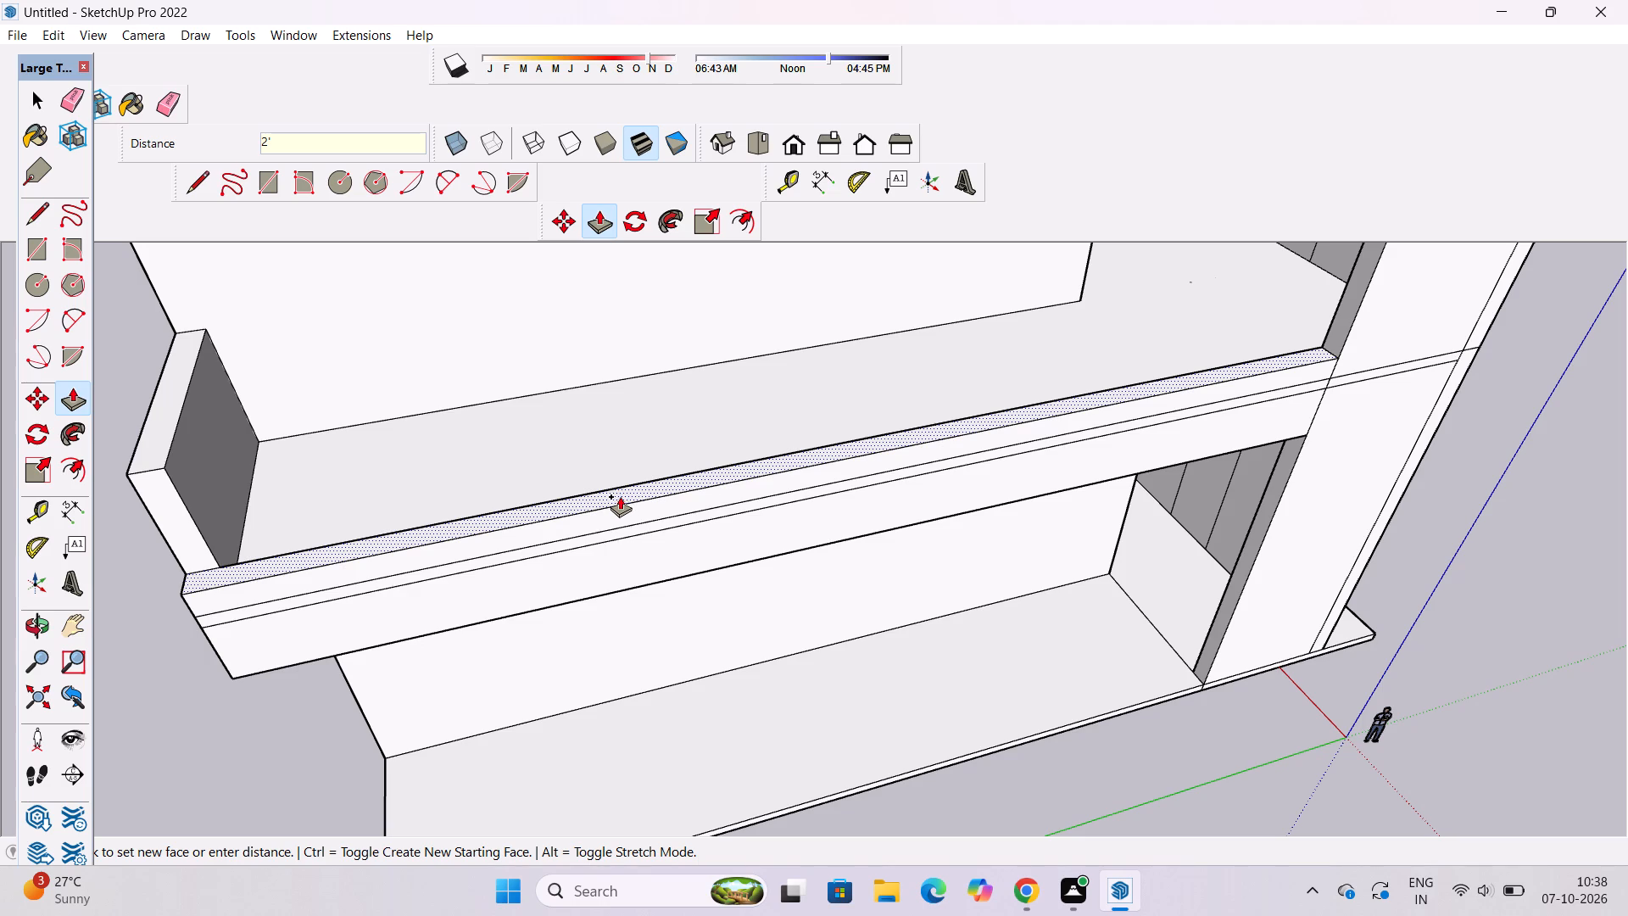
pyautogui.press('space')
# Examine the raised front border, where it meets the solid corner wall, and the building from the front and side.
pyautogui.press('o')
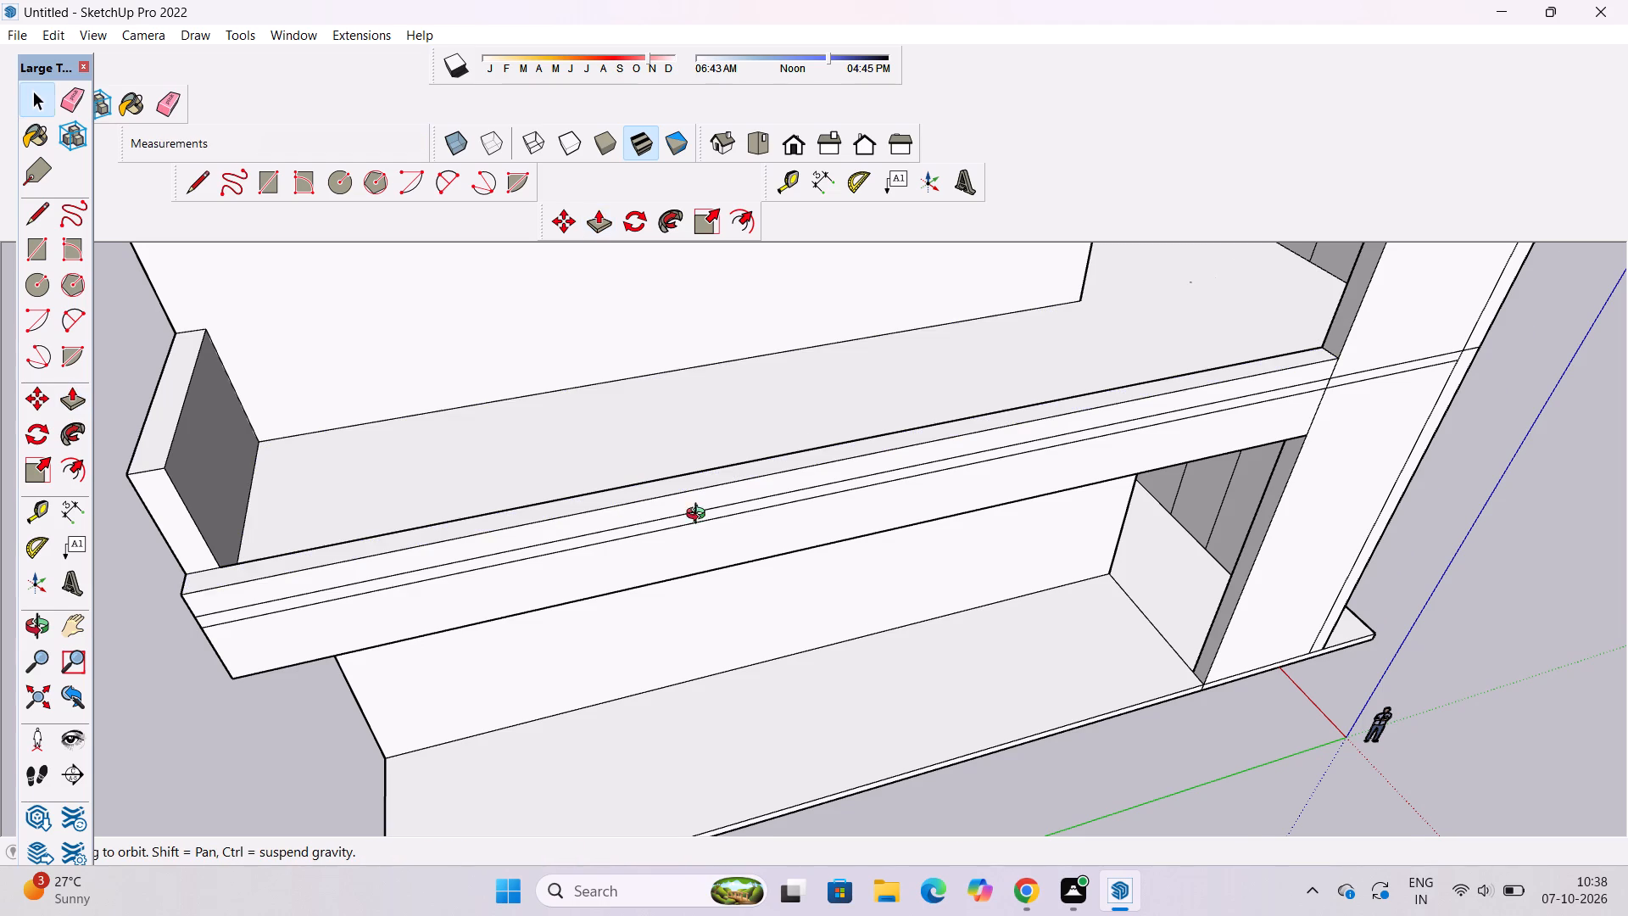
pyautogui.scroll(-6, 700, 516)
pyautogui.moveTo(812, 602); pyautogui.dragTo(662, 380)
pyautogui.keyDown('shift'); pyautogui.moveTo(1039, 293); pyautogui.dragTo(1034, 462); pyautogui.keyUp('shift')
pyautogui.moveTo(1018, 506); pyautogui.dragTo(884, 551)
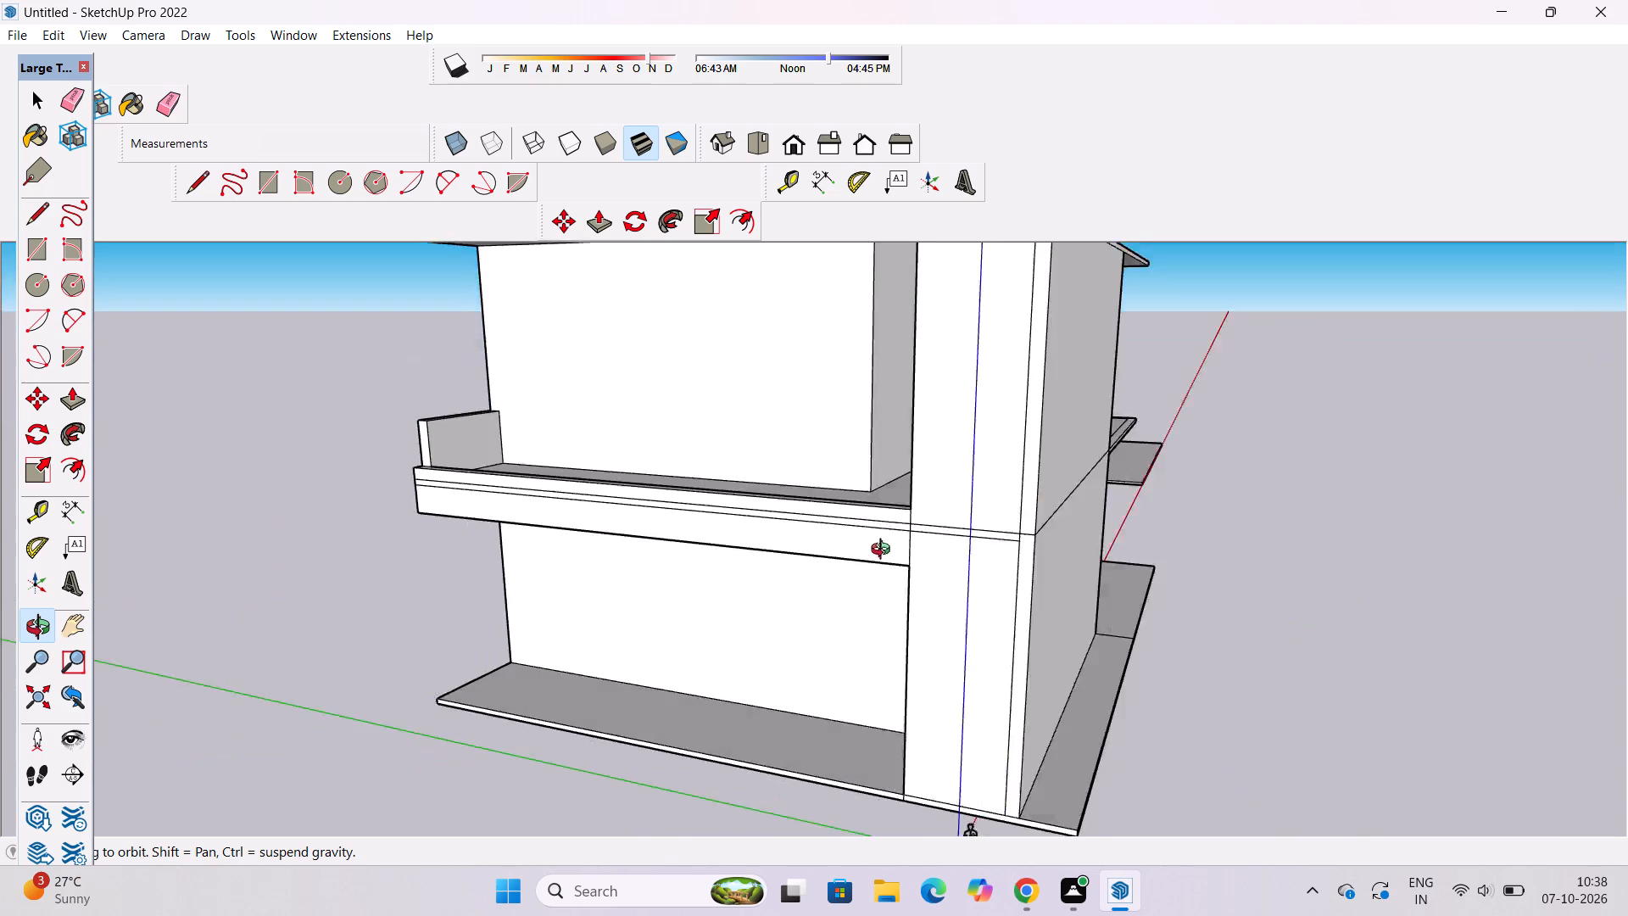
pyautogui.moveTo(884, 551); pyautogui.dragTo(824, 590)
pyautogui.scroll(9, 777, 574)
pyautogui.keyDown('shift'); pyautogui.moveTo(773, 554); pyautogui.dragTo(707, 587); pyautogui.keyUp('shift')
pyautogui.moveTo(707, 587); pyautogui.dragTo(946, 535)
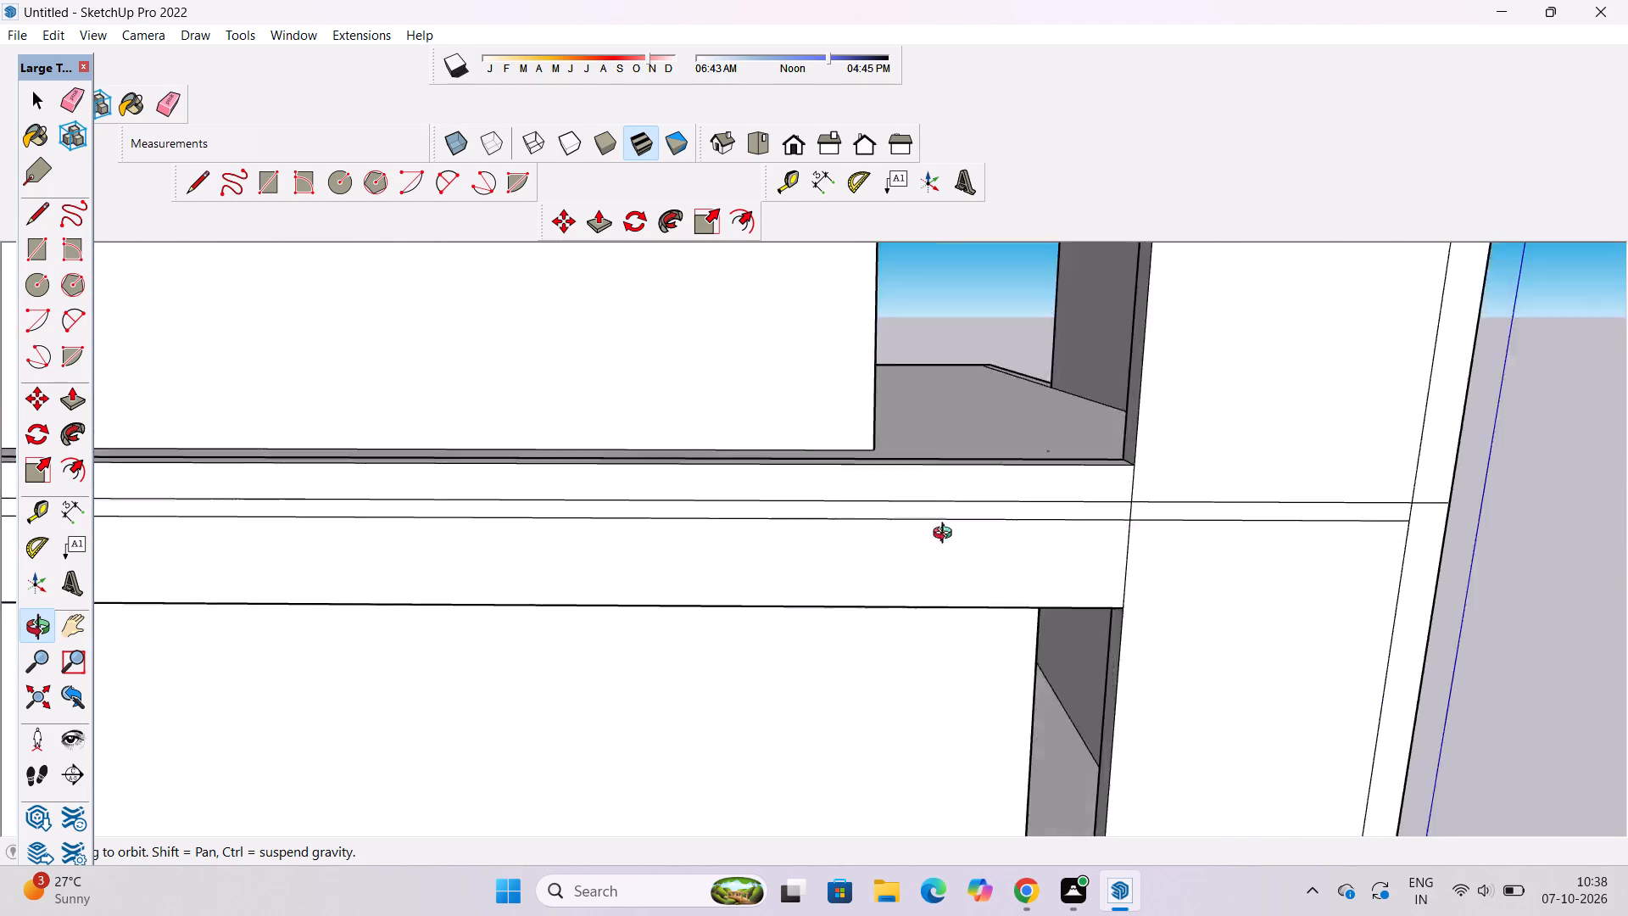
pyautogui.moveTo(946, 535); pyautogui.dragTo(1078, 585)
pyautogui.scroll(-7, 983, 495)
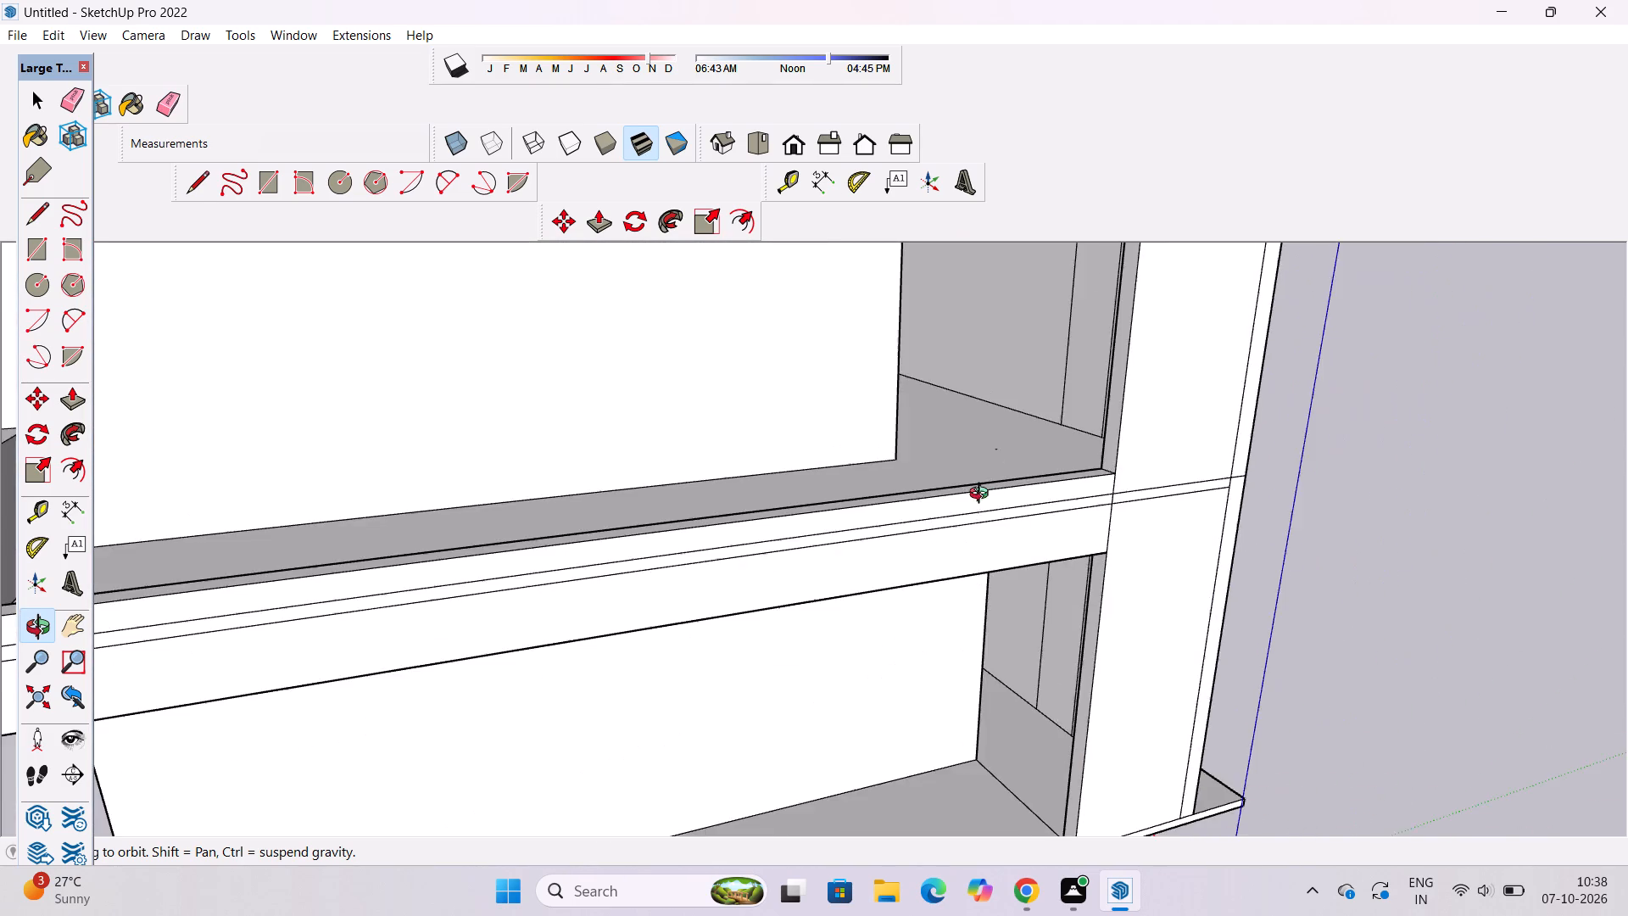
pyautogui.moveTo(1262, 569); pyautogui.dragTo(713, 520)
pyautogui.scroll(-4, 713, 521)
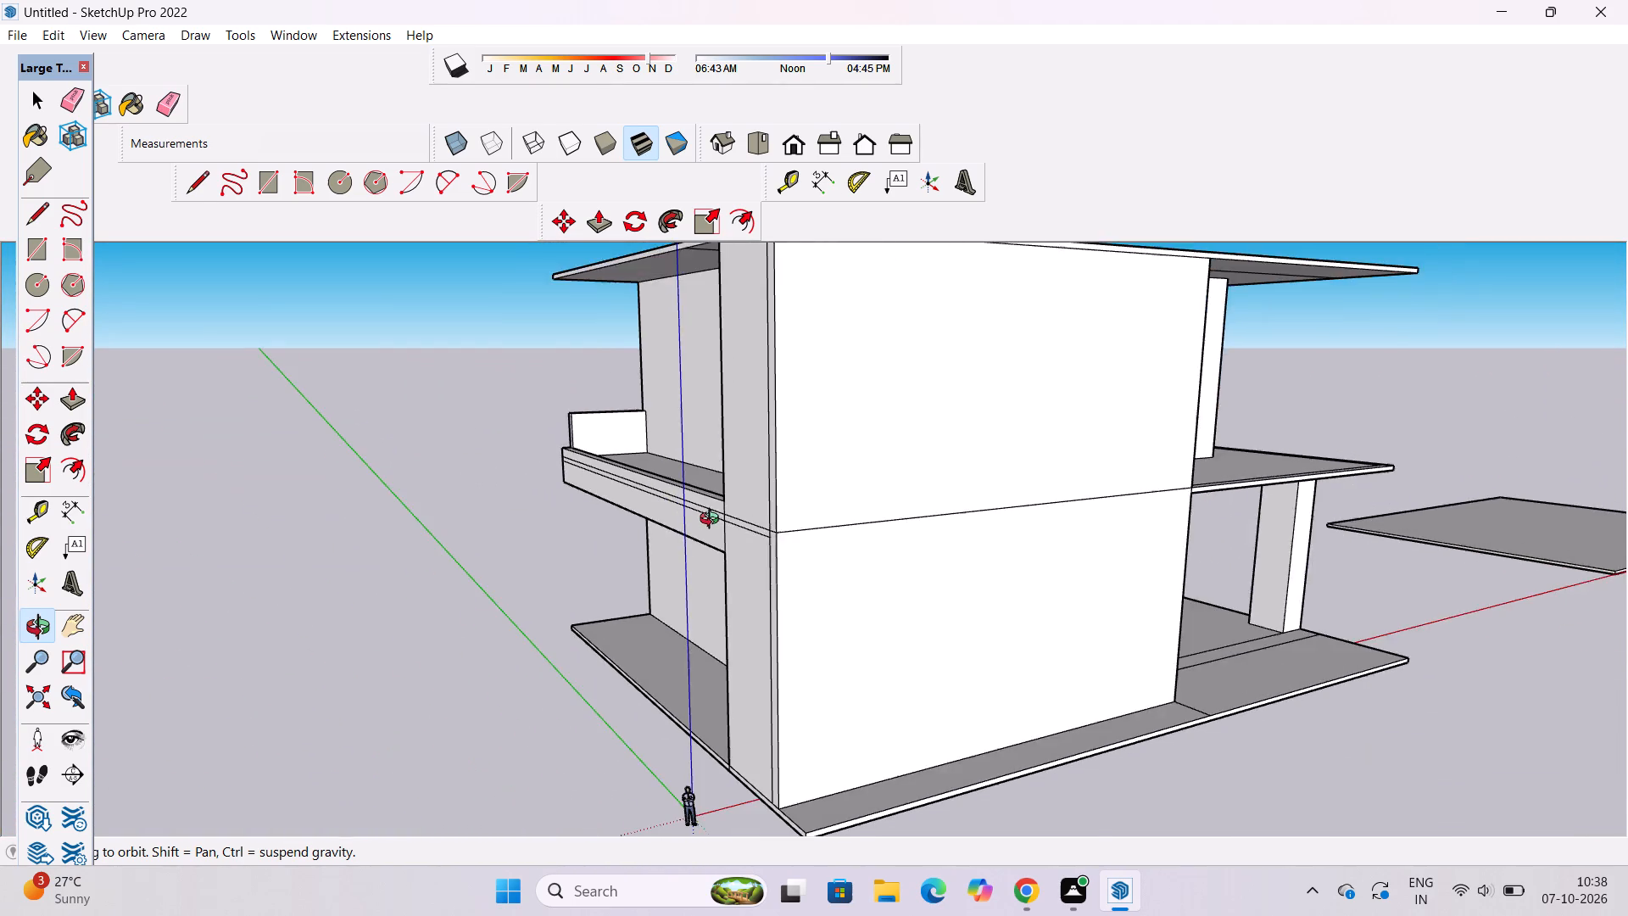
pyautogui.scroll(-6, 713, 521)
pyautogui.scroll(-4, 898, 378)
pyautogui.moveTo(928, 454); pyautogui.dragTo(897, 512)
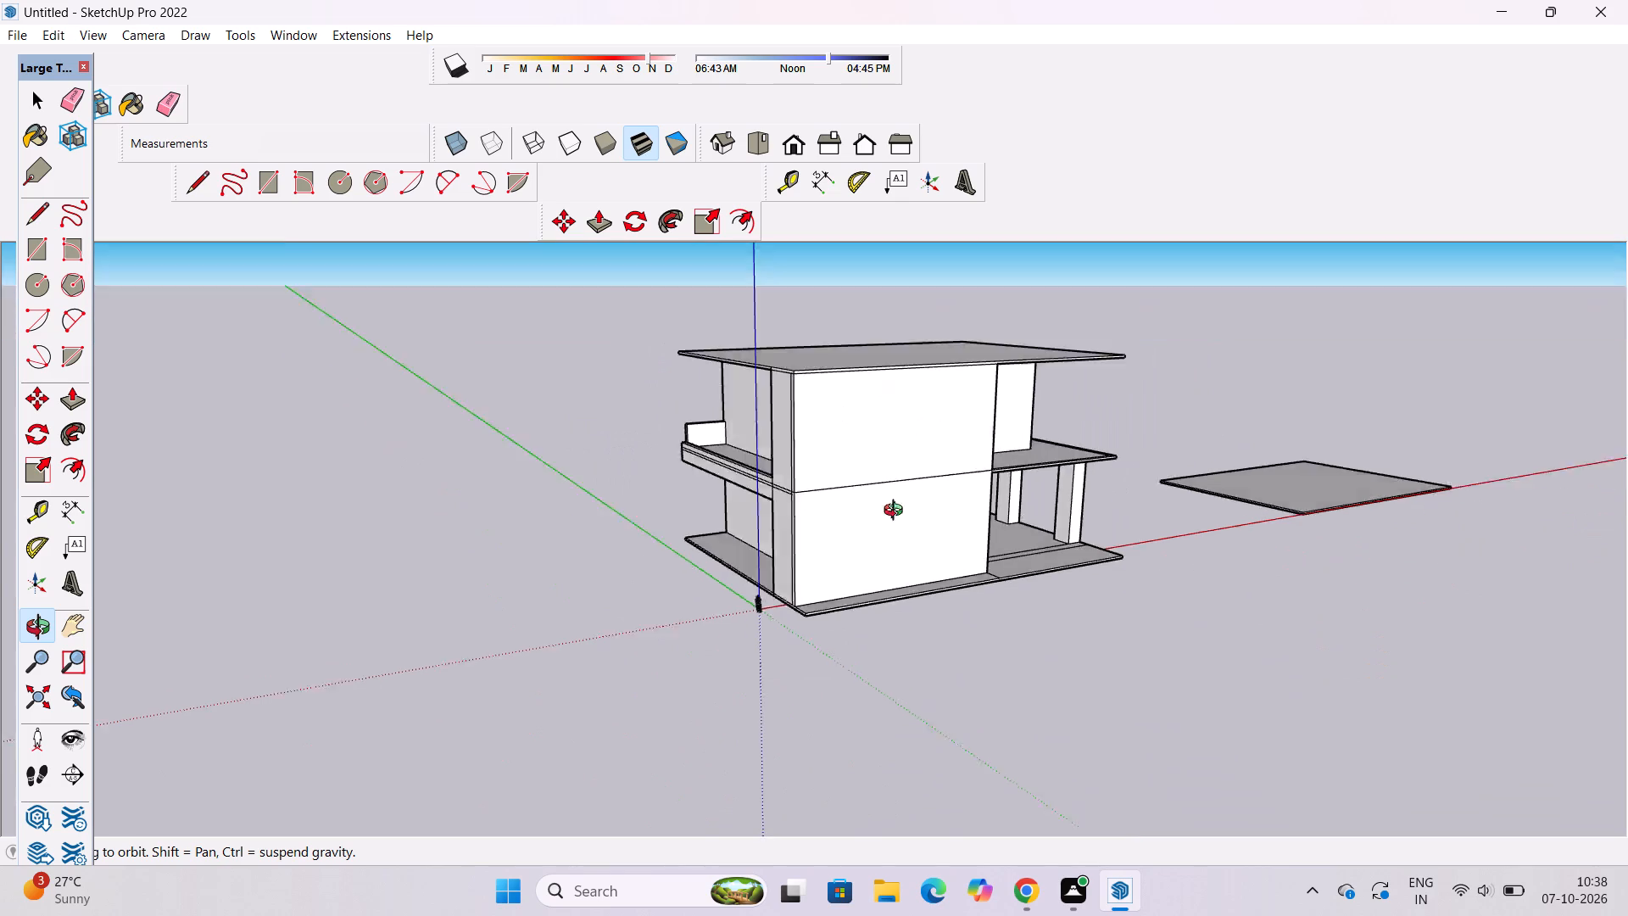
# Place a guide on the roof slab 20' inward from its front top edge.
pyautogui.moveTo(897, 512); pyautogui.dragTo(771, 647)
pyautogui.moveTo(810, 561); pyautogui.dragTo(1216, 572)
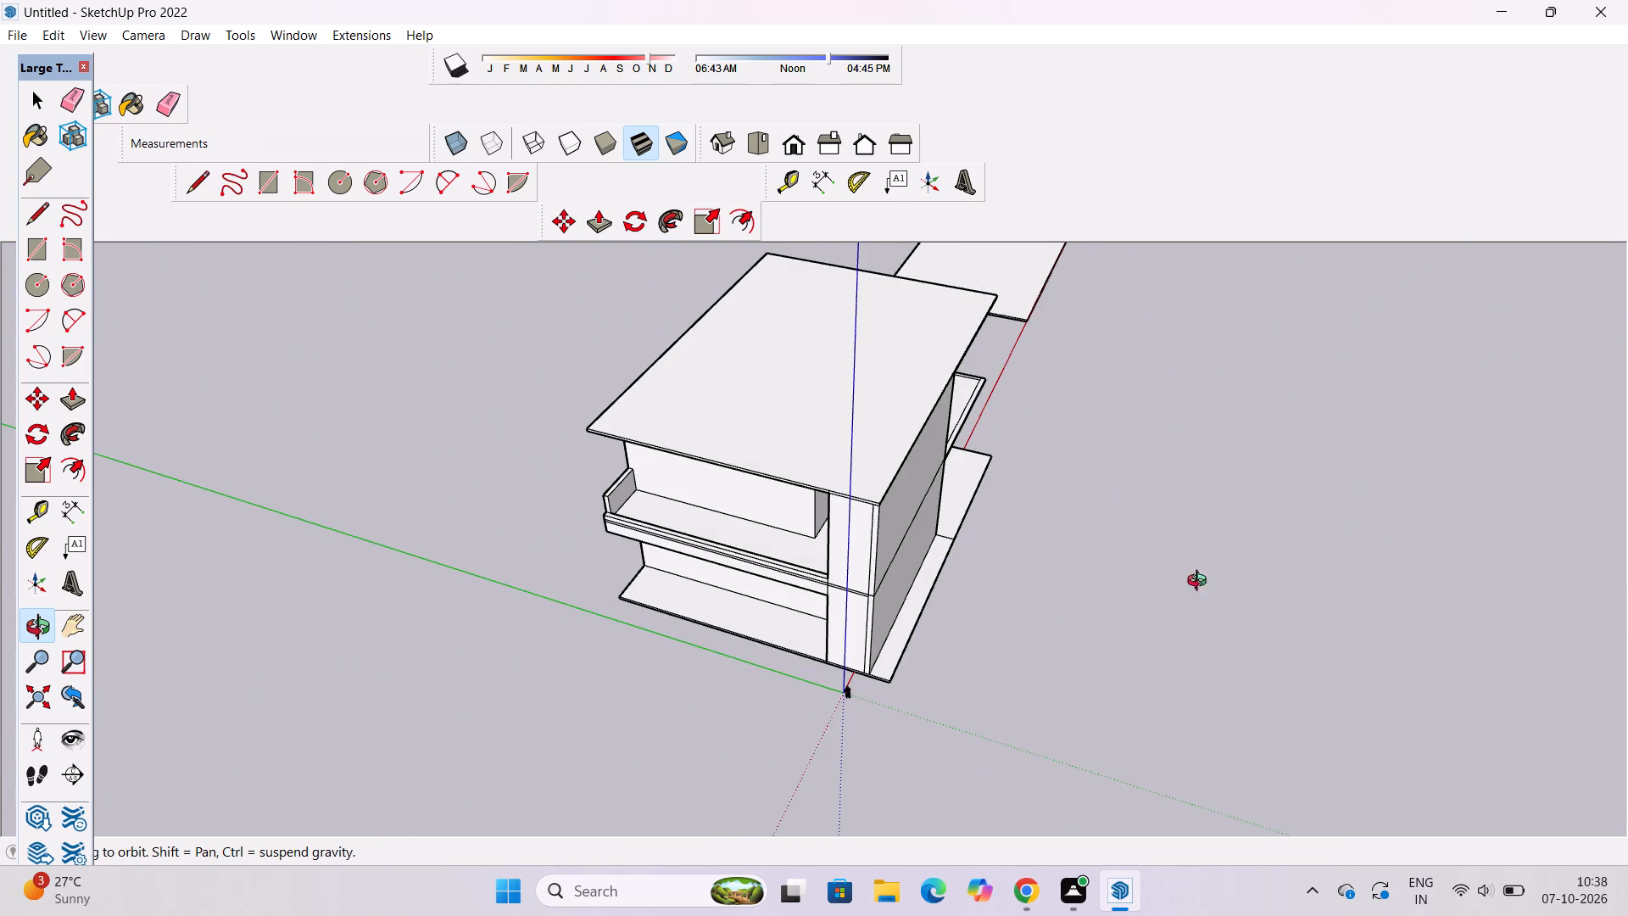
pyautogui.scroll(4, 797, 555)
pyautogui.keyDown('shift'); pyautogui.moveTo(796, 555); pyautogui.dragTo(845, 656); pyautogui.keyUp('shift')
pyautogui.moveTo(785, 657); pyautogui.dragTo(912, 679)
pyautogui.keyDown('shift'); pyautogui.moveTo(878, 651); pyautogui.dragTo(834, 666); pyautogui.keyUp('shift')
pyautogui.moveTo(835, 667); pyautogui.dragTo(895, 684)
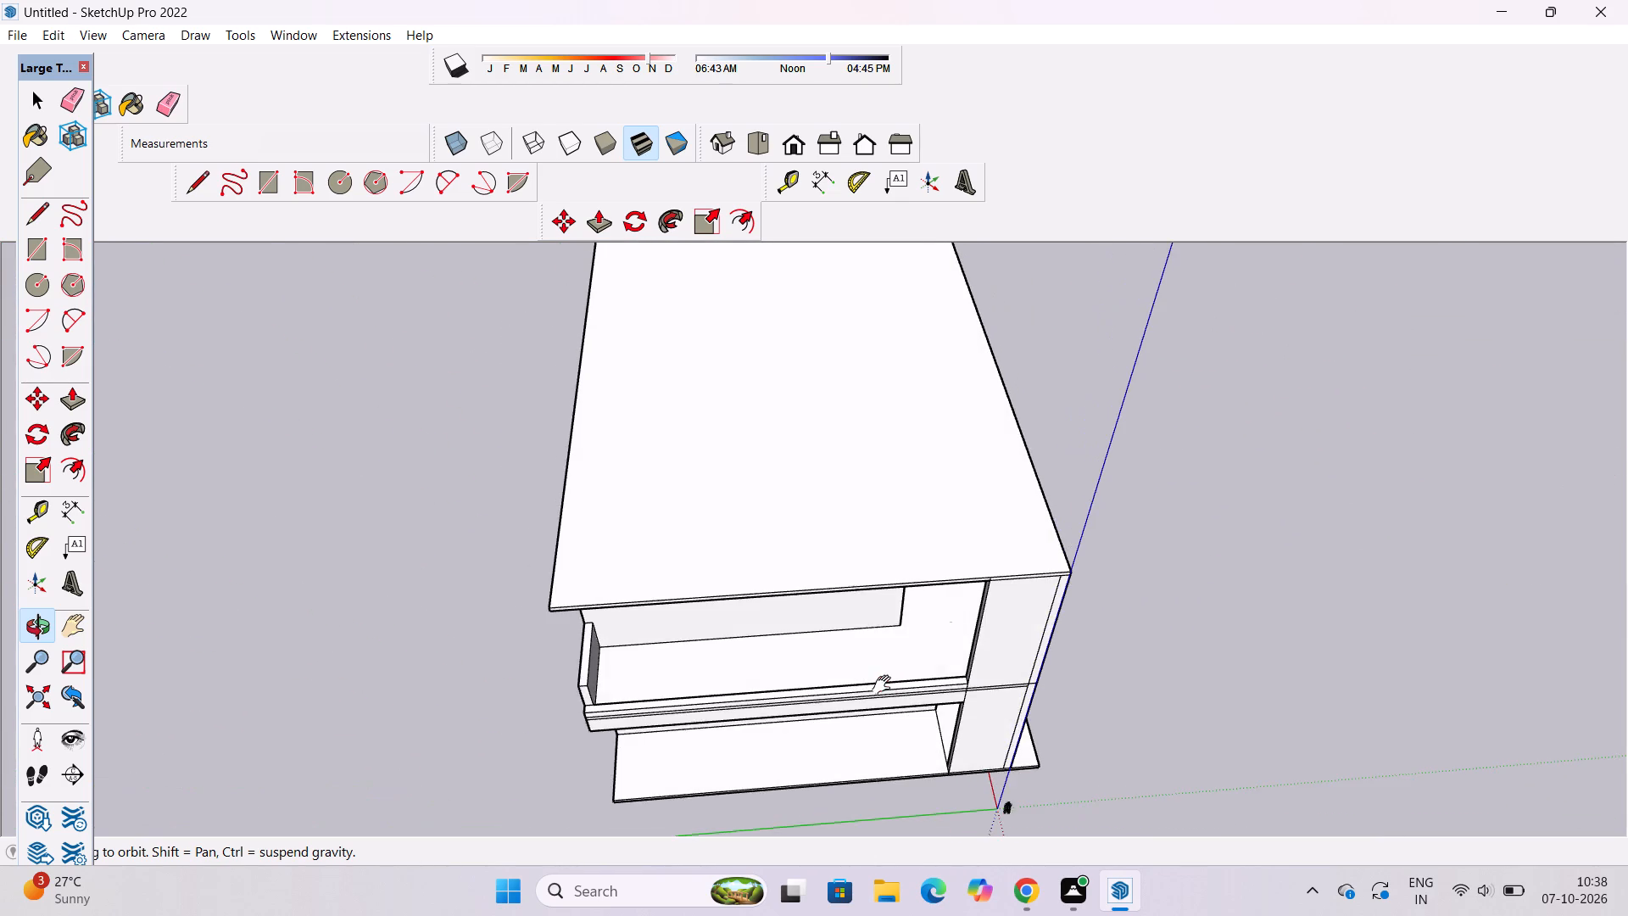
pyautogui.keyDown('shift'); pyautogui.moveTo(881, 685); pyautogui.dragTo(852, 706); pyautogui.keyUp('shift')
pyautogui.press('t')
pyautogui.scroll(4, 814, 667)
pyautogui.scroll(4, 845, 558)
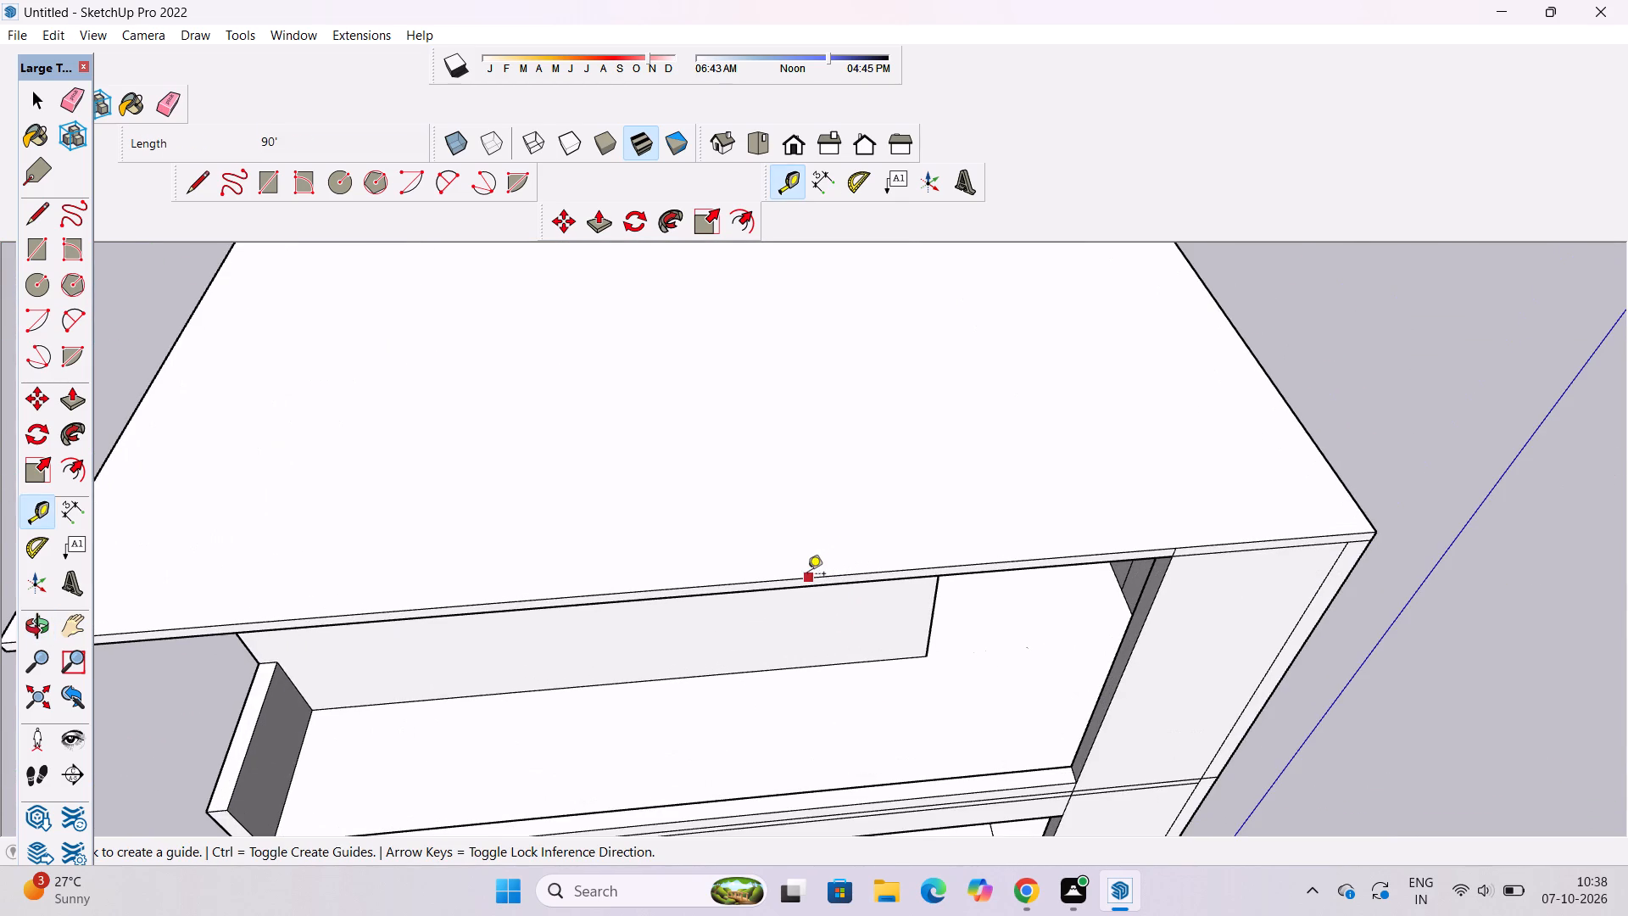
pyautogui.click(796, 578)
pyautogui.scroll(-4, 796, 578)
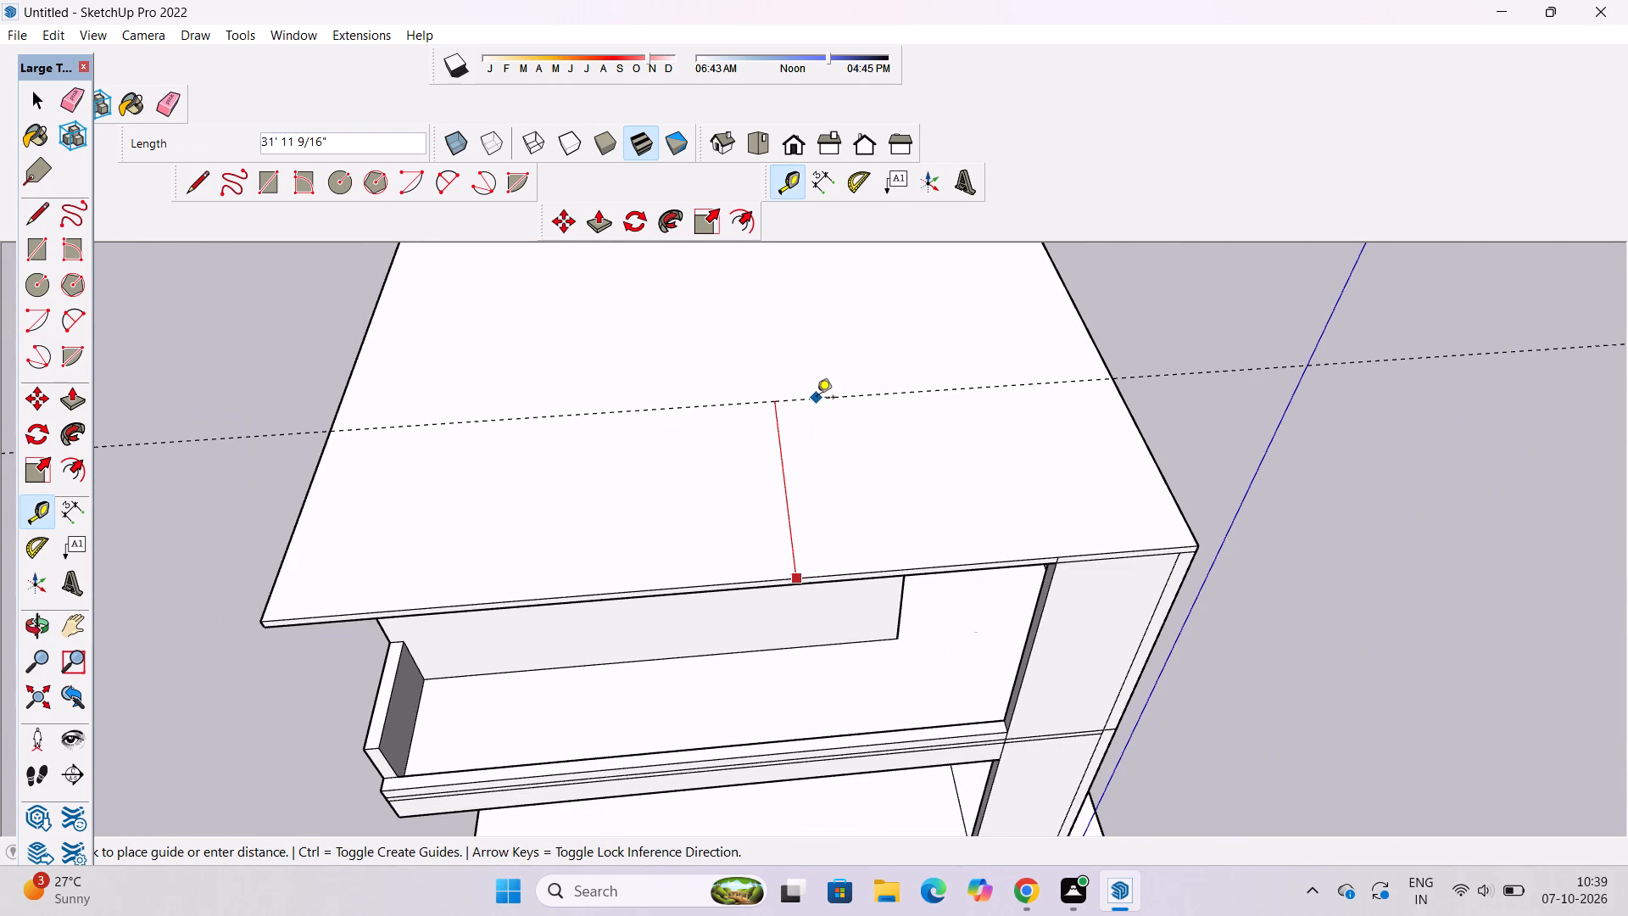
pyautogui.write("20'")
pyautogui.press('Return')
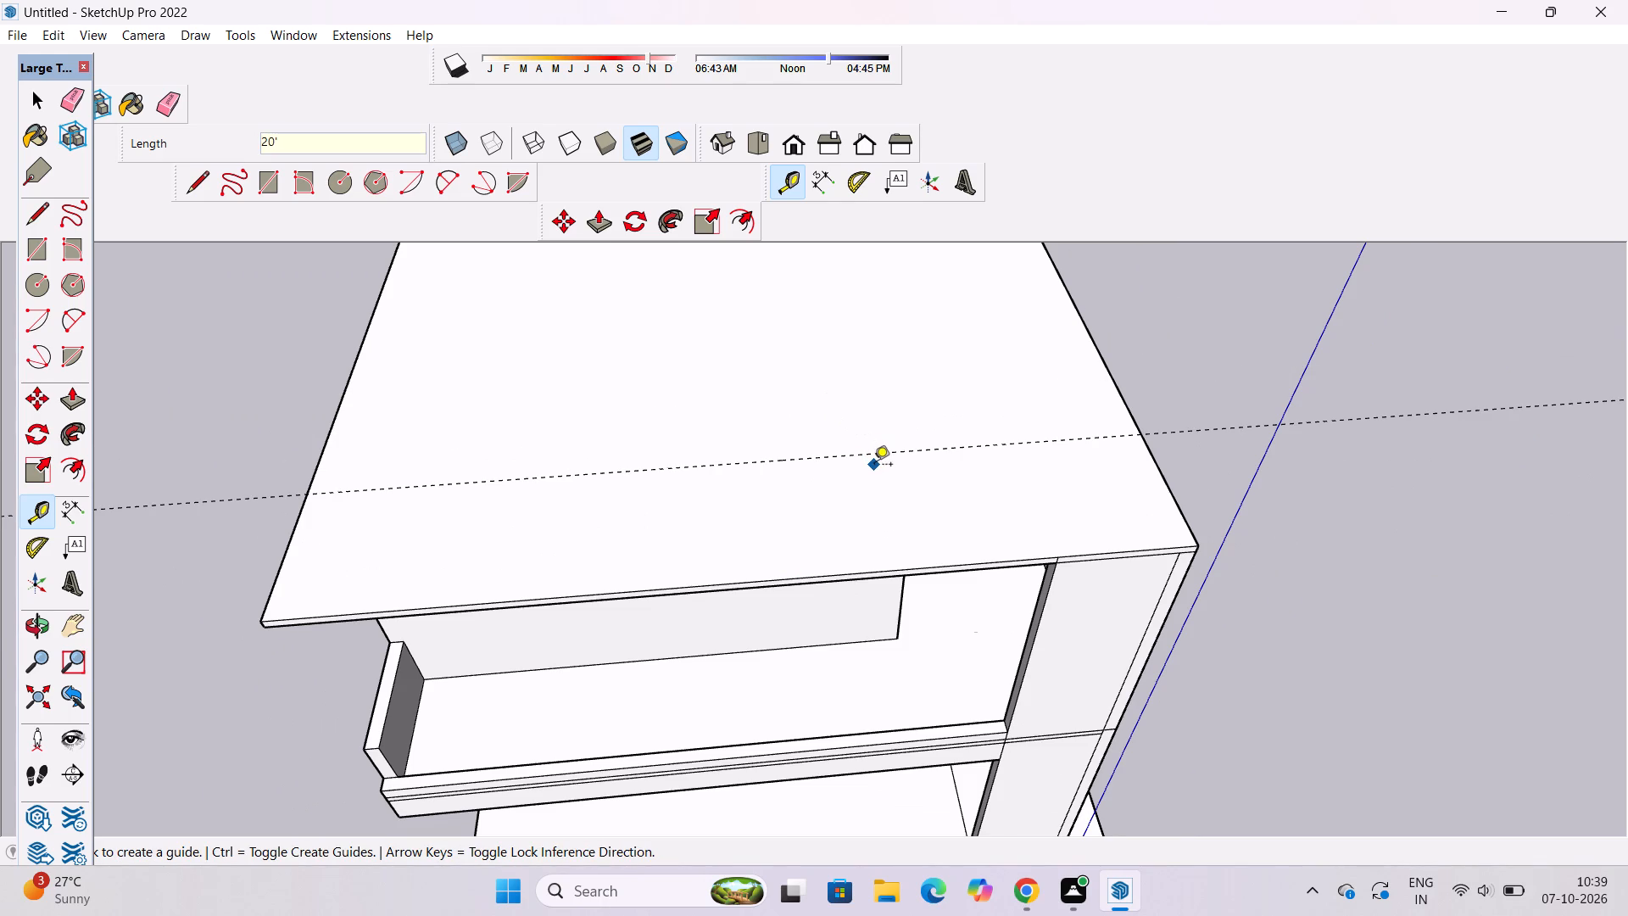
# Place a guide on the roof slab 20' inward from the side edge opposite the existing guide.
pyautogui.press('space')
pyautogui.press('o')
pyautogui.scroll(-6, 872, 473)
pyautogui.moveTo(970, 499); pyautogui.dragTo(906, 537)
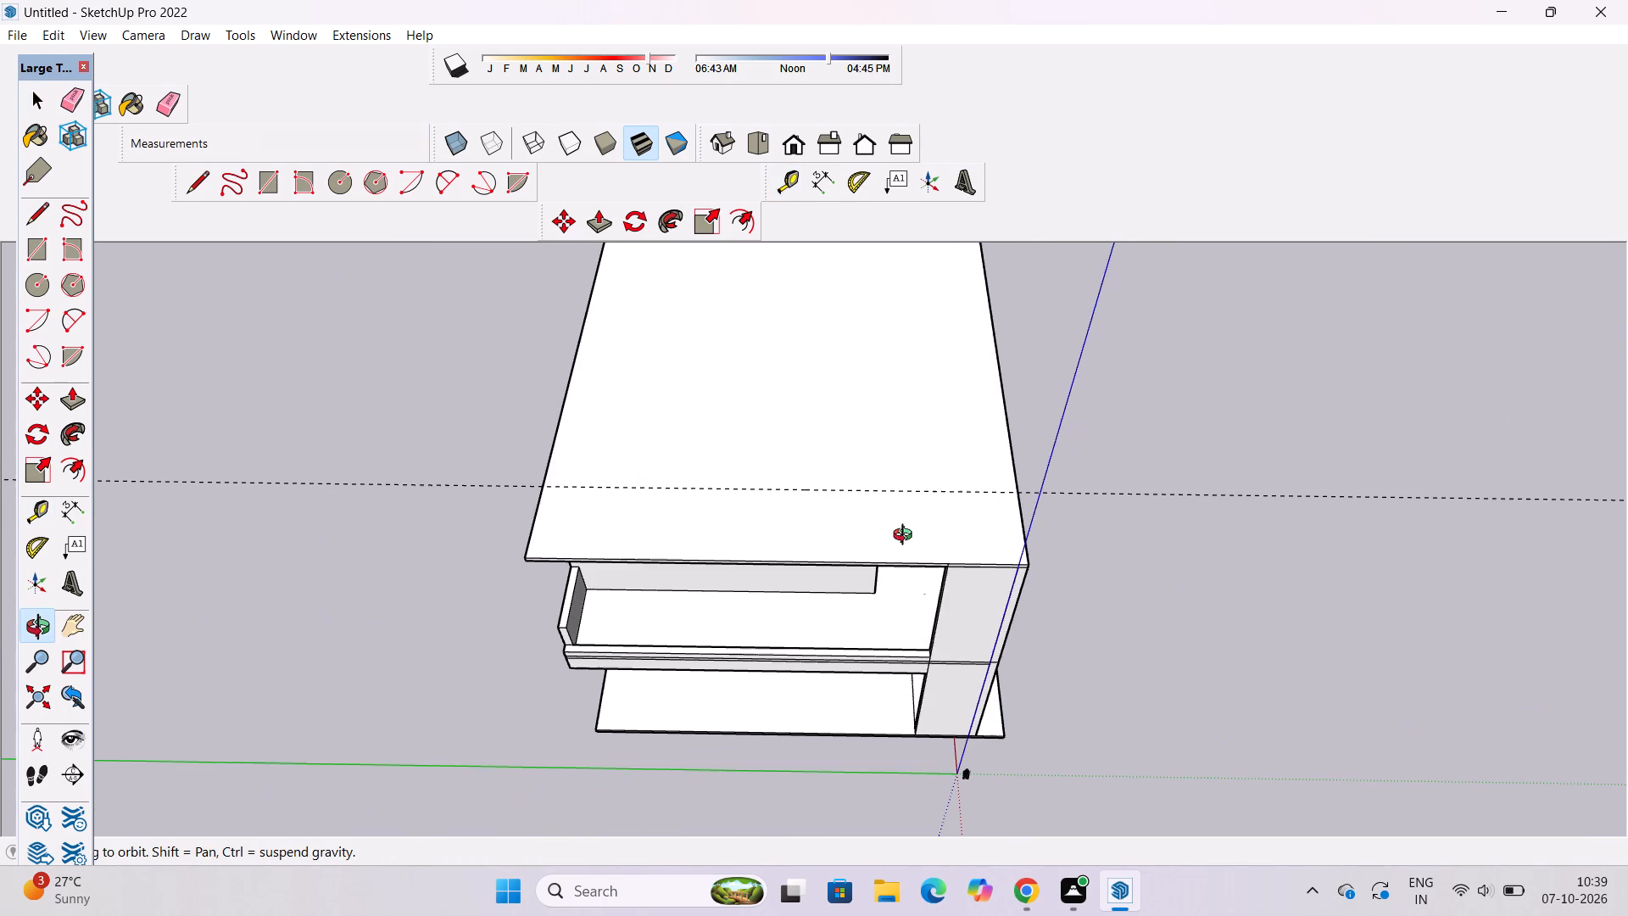
pyautogui.moveTo(906, 537); pyautogui.dragTo(899, 539)
pyautogui.scroll(-5, 850, 533)
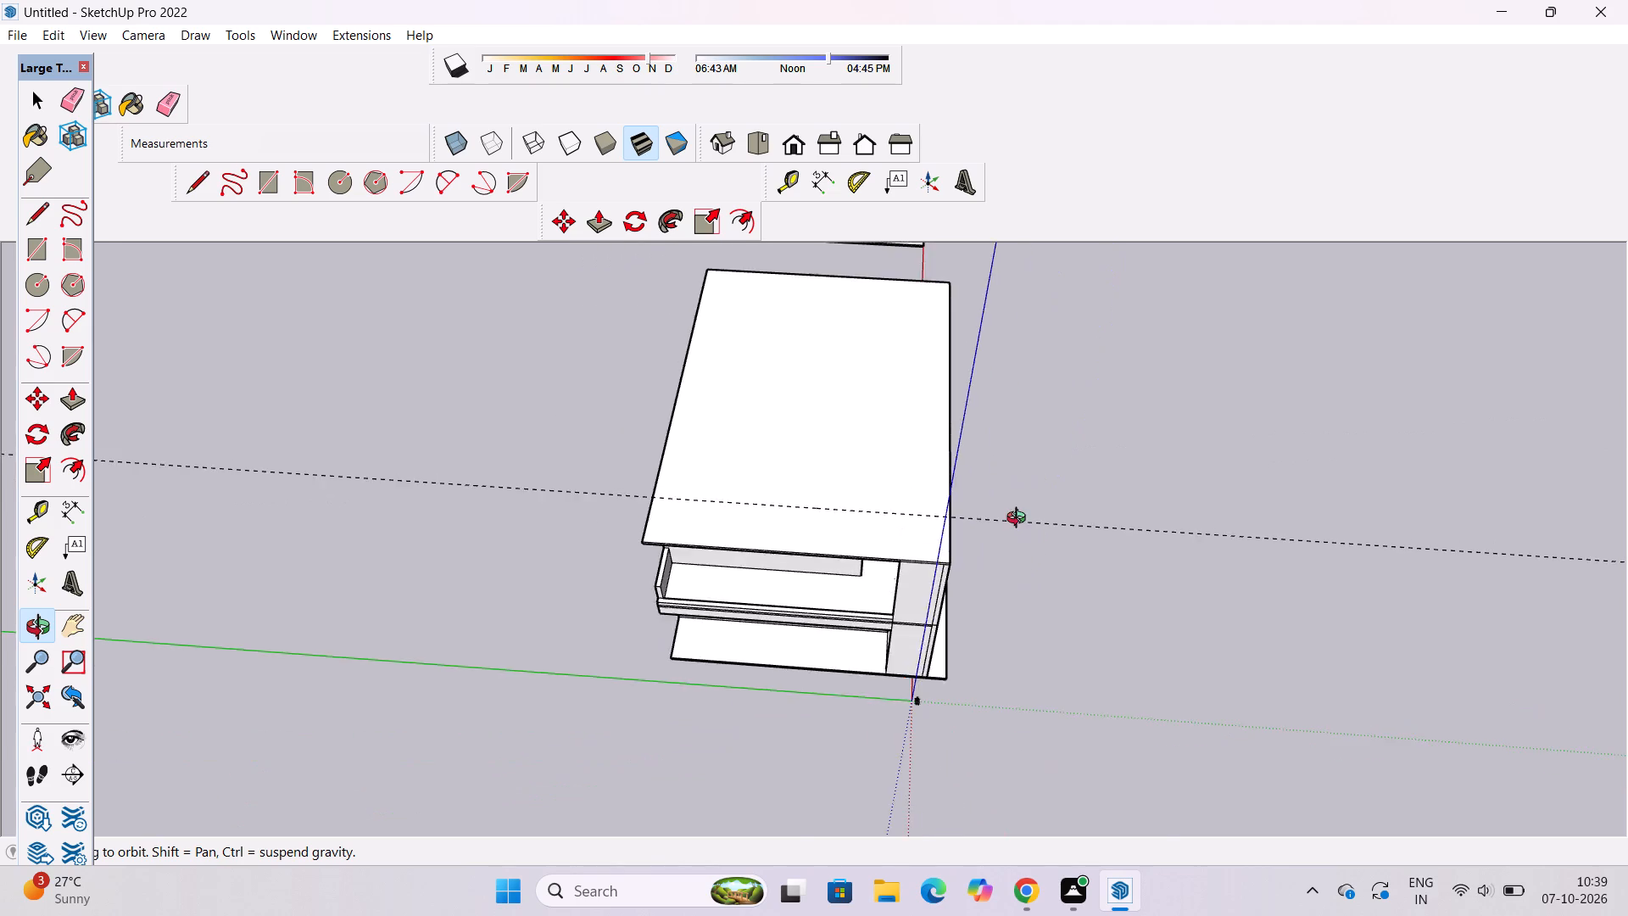
pyautogui.moveTo(1020, 520); pyautogui.dragTo(767, 556)
pyautogui.moveTo(953, 500); pyautogui.dragTo(688, 490)
pyautogui.moveTo(1004, 538); pyautogui.dragTo(836, 550)
pyautogui.moveTo(884, 560); pyautogui.dragTo(865, 533)
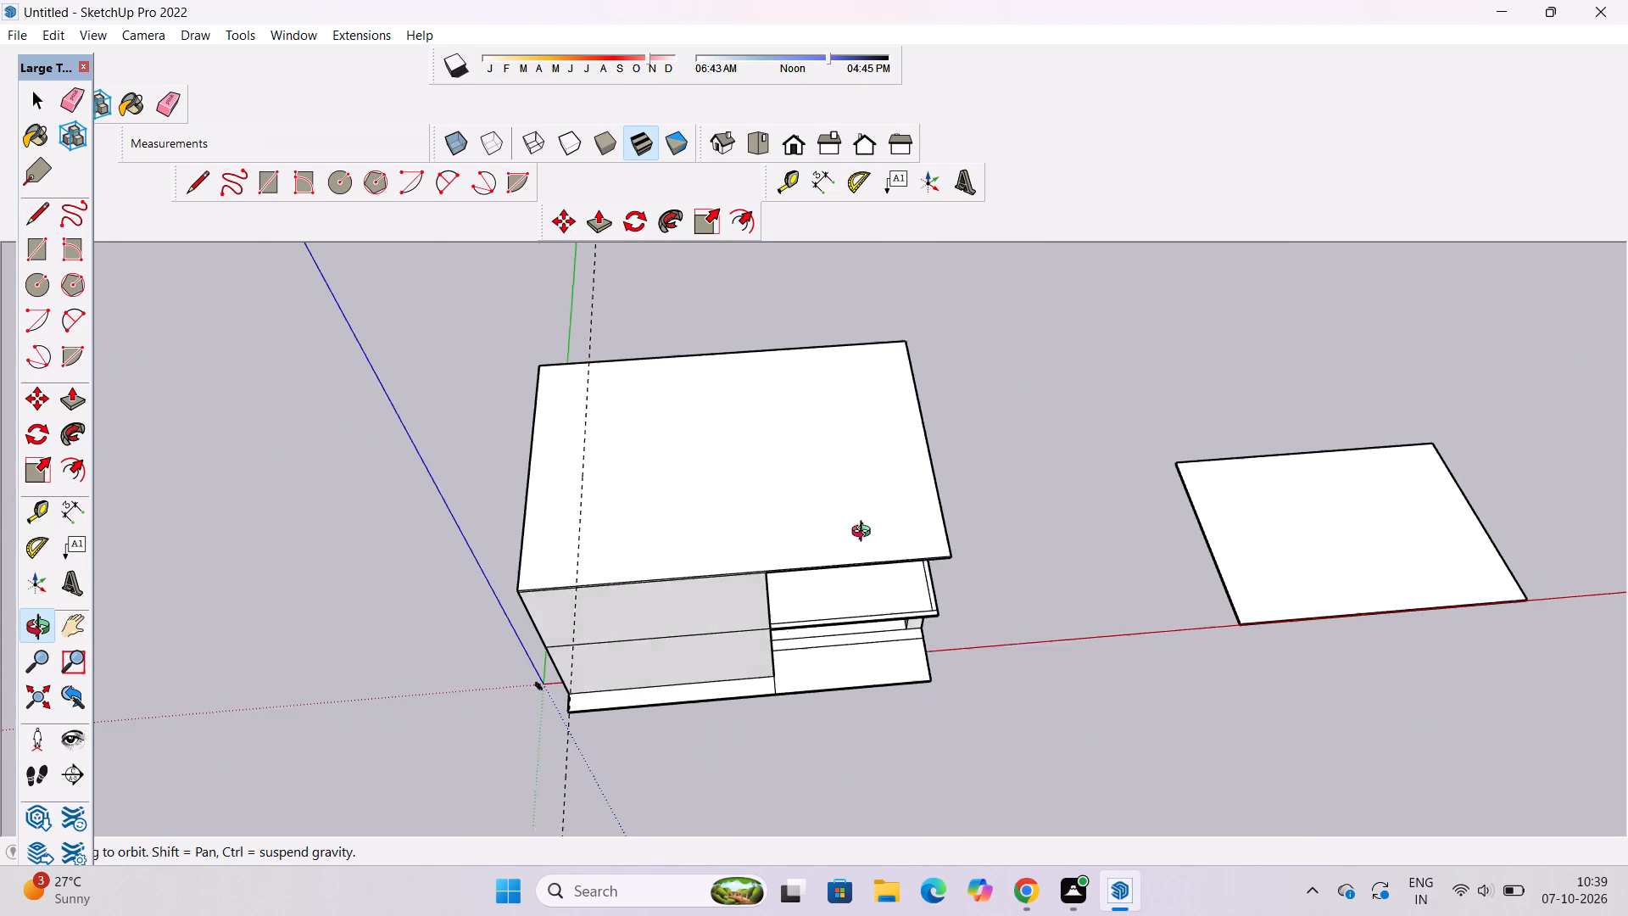
pyautogui.moveTo(865, 533); pyautogui.dragTo(811, 444)
pyautogui.scroll(5, 878, 497)
pyautogui.keyDown('shift'); pyautogui.moveTo(878, 497); pyautogui.dragTo(758, 498); pyautogui.keyUp('shift')
pyautogui.moveTo(772, 506); pyautogui.dragTo(804, 528)
pyautogui.keyDown('shift'); pyautogui.moveTo(750, 510); pyautogui.dragTo(870, 542); pyautogui.keyUp('shift')
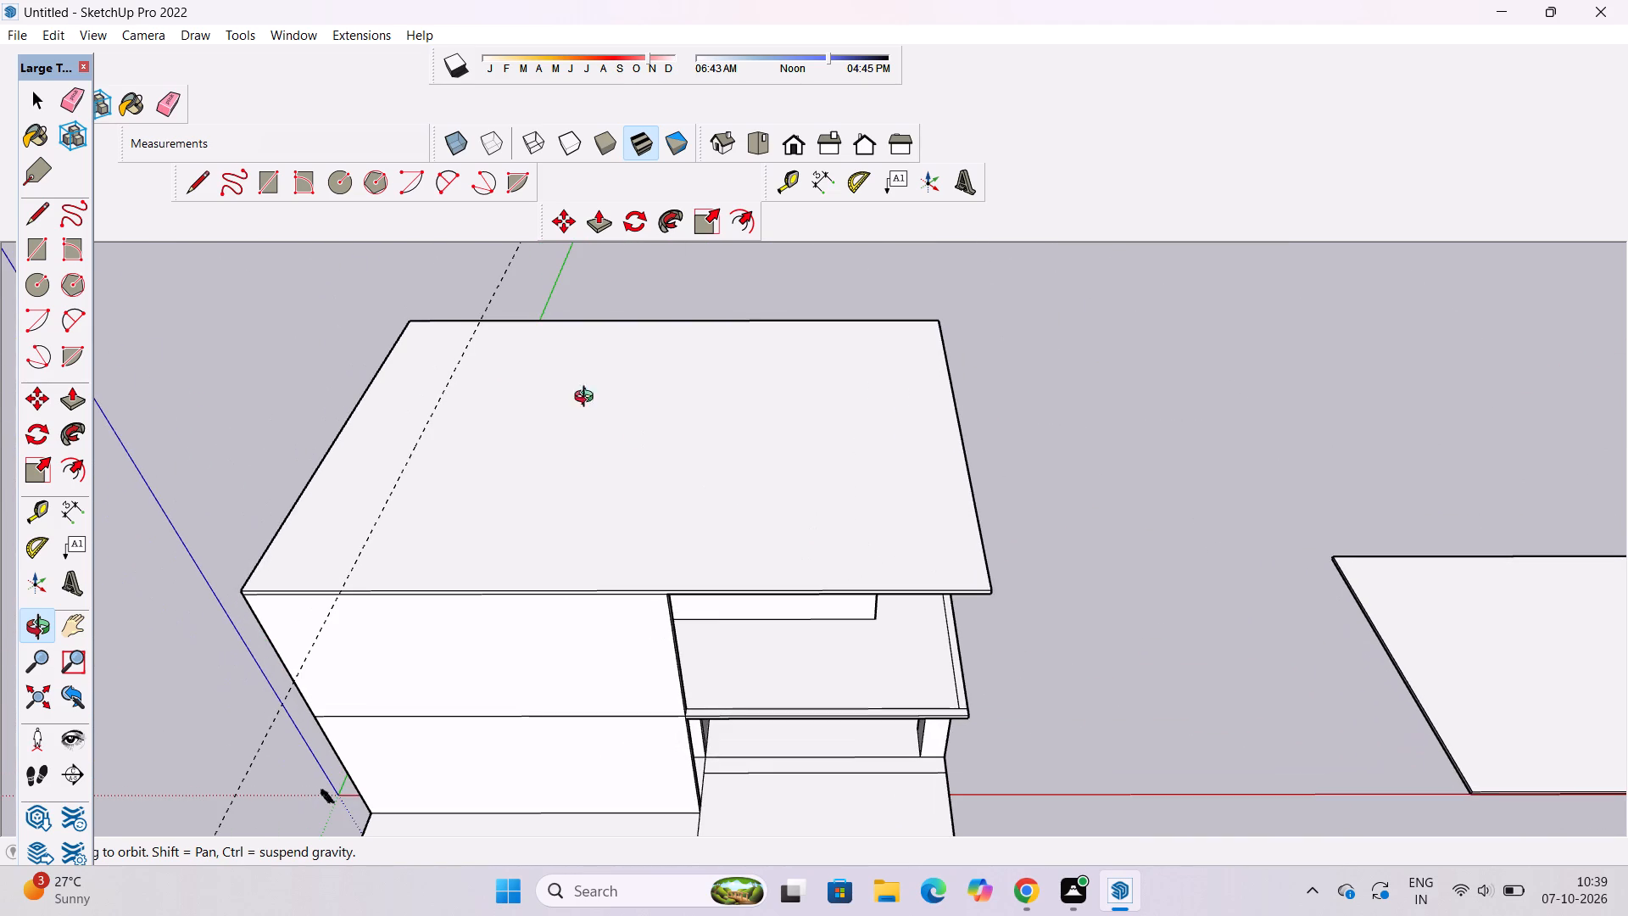
pyautogui.click(33, 507)
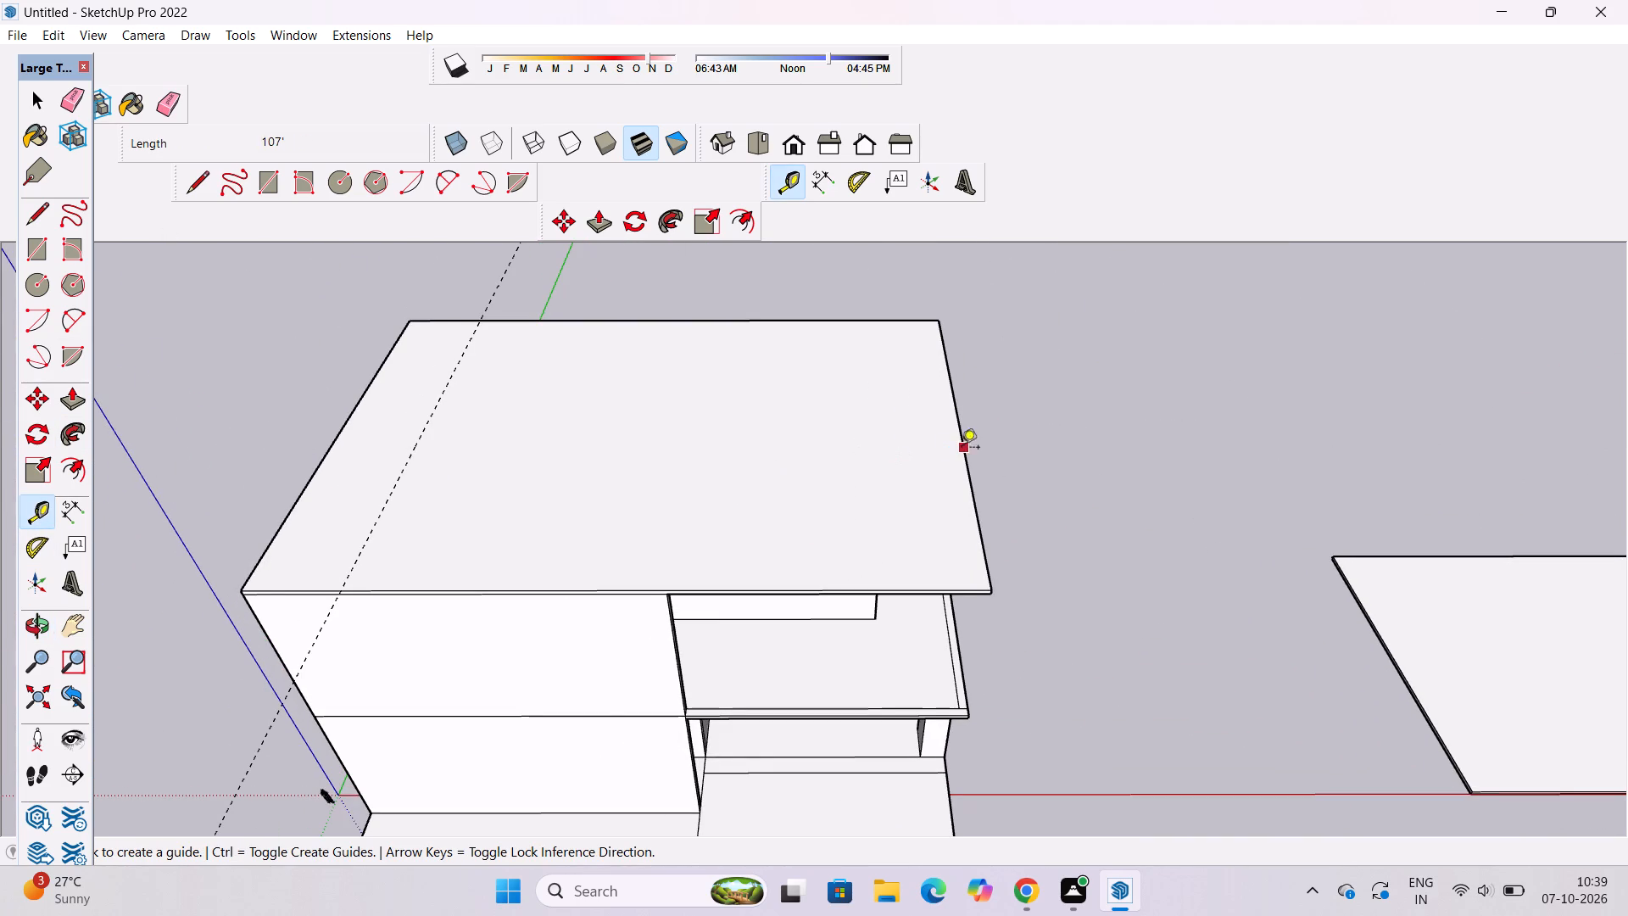
pyautogui.click(958, 434)
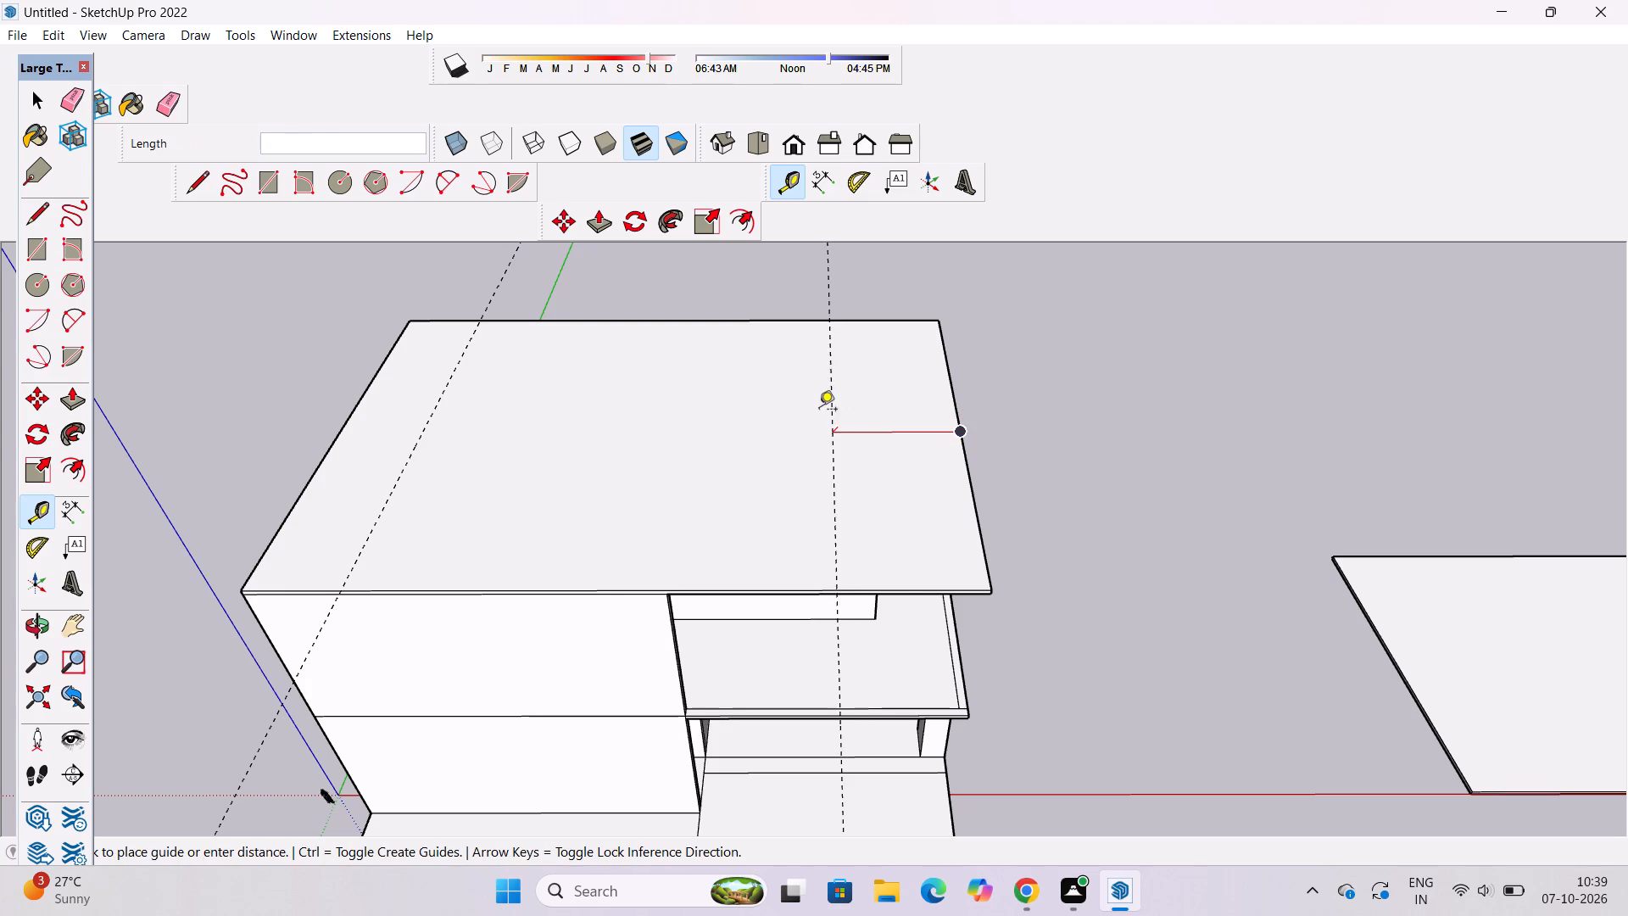
pyautogui.write("20'")
pyautogui.press('Return')
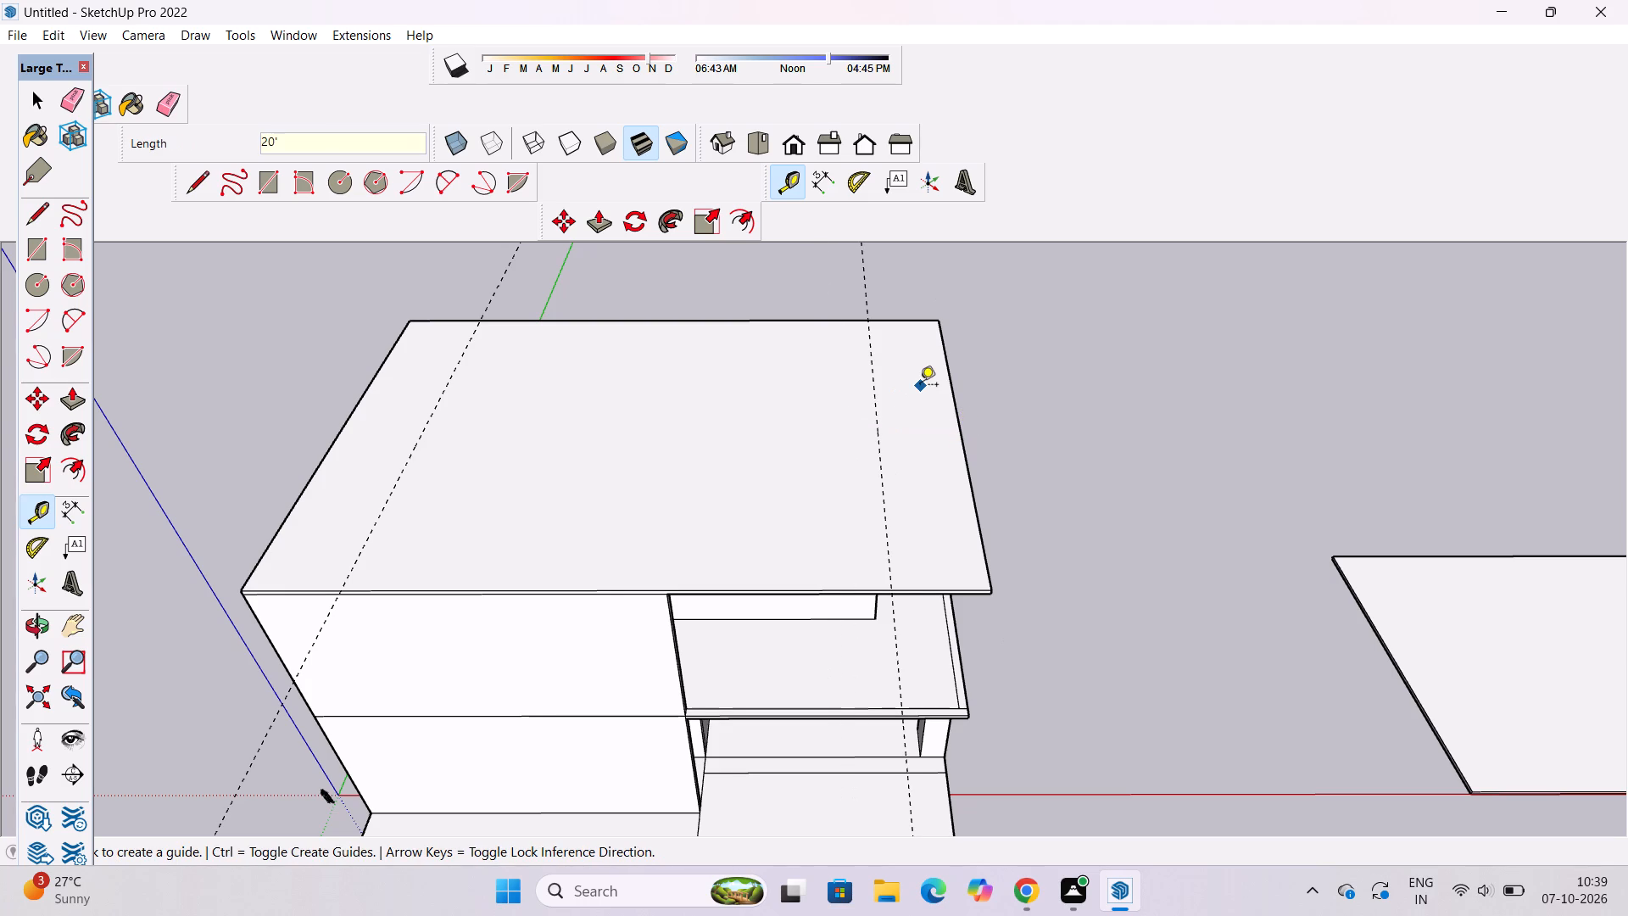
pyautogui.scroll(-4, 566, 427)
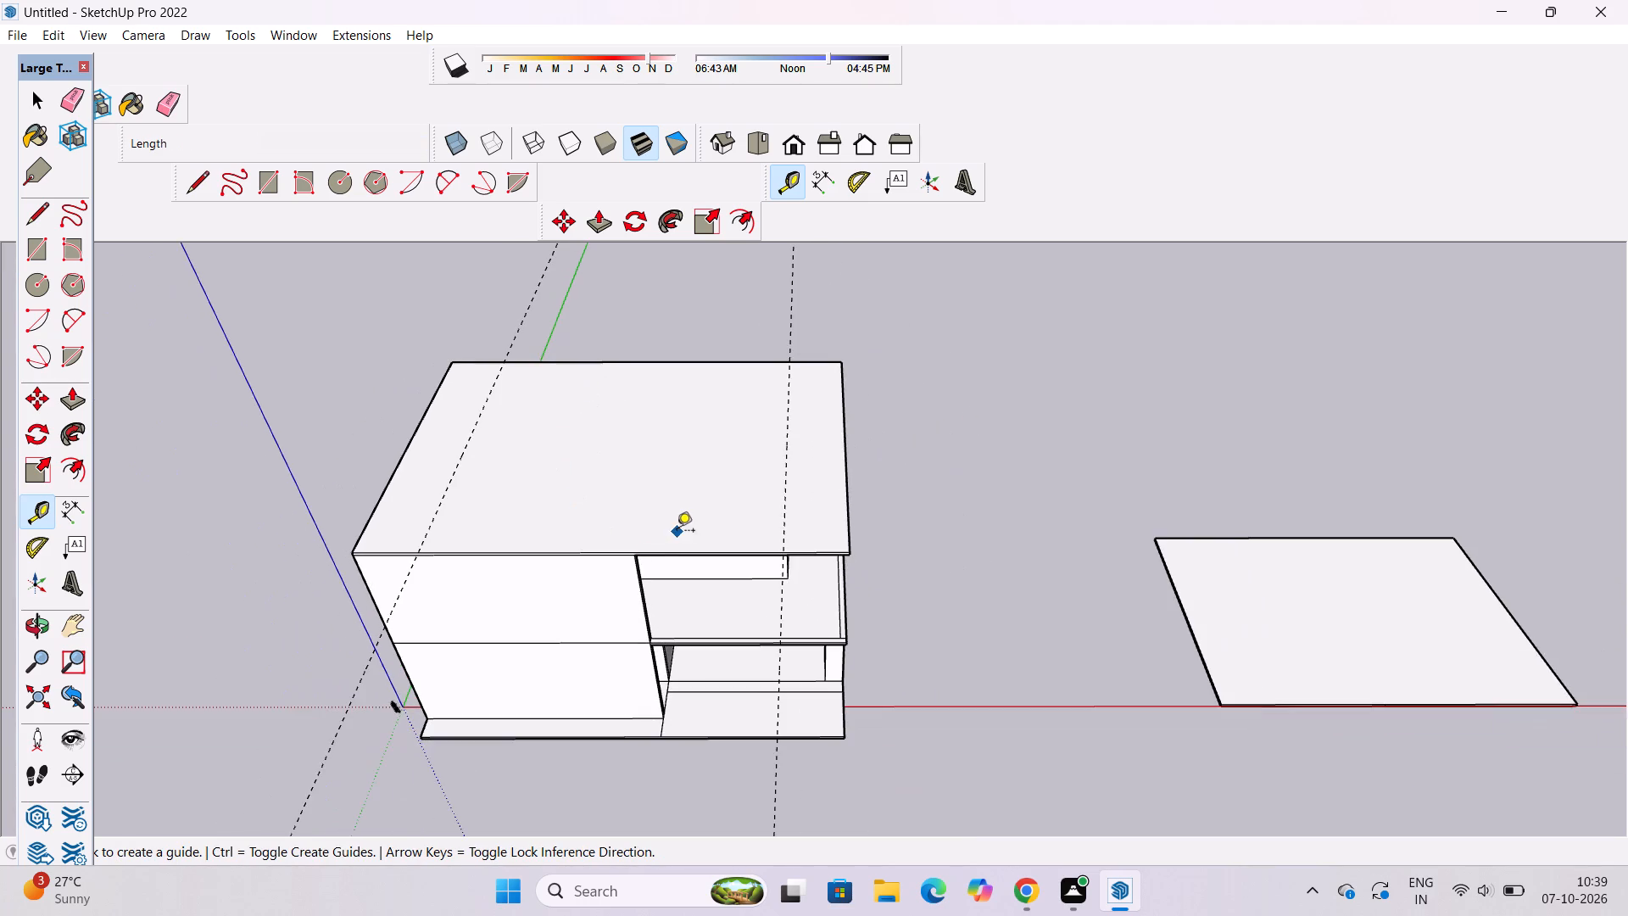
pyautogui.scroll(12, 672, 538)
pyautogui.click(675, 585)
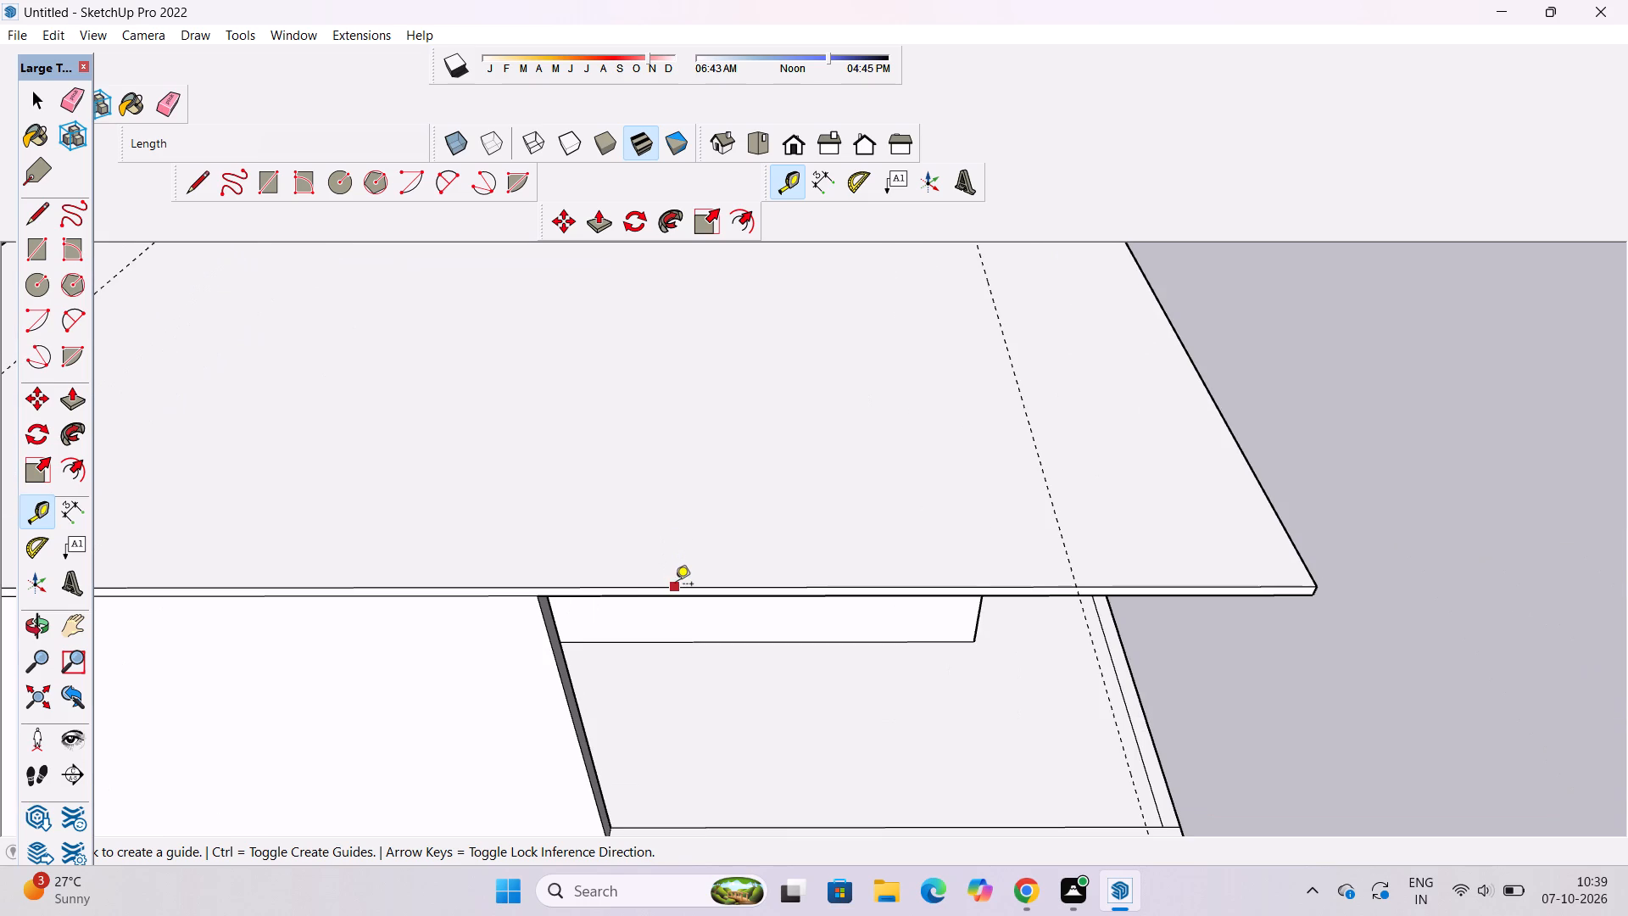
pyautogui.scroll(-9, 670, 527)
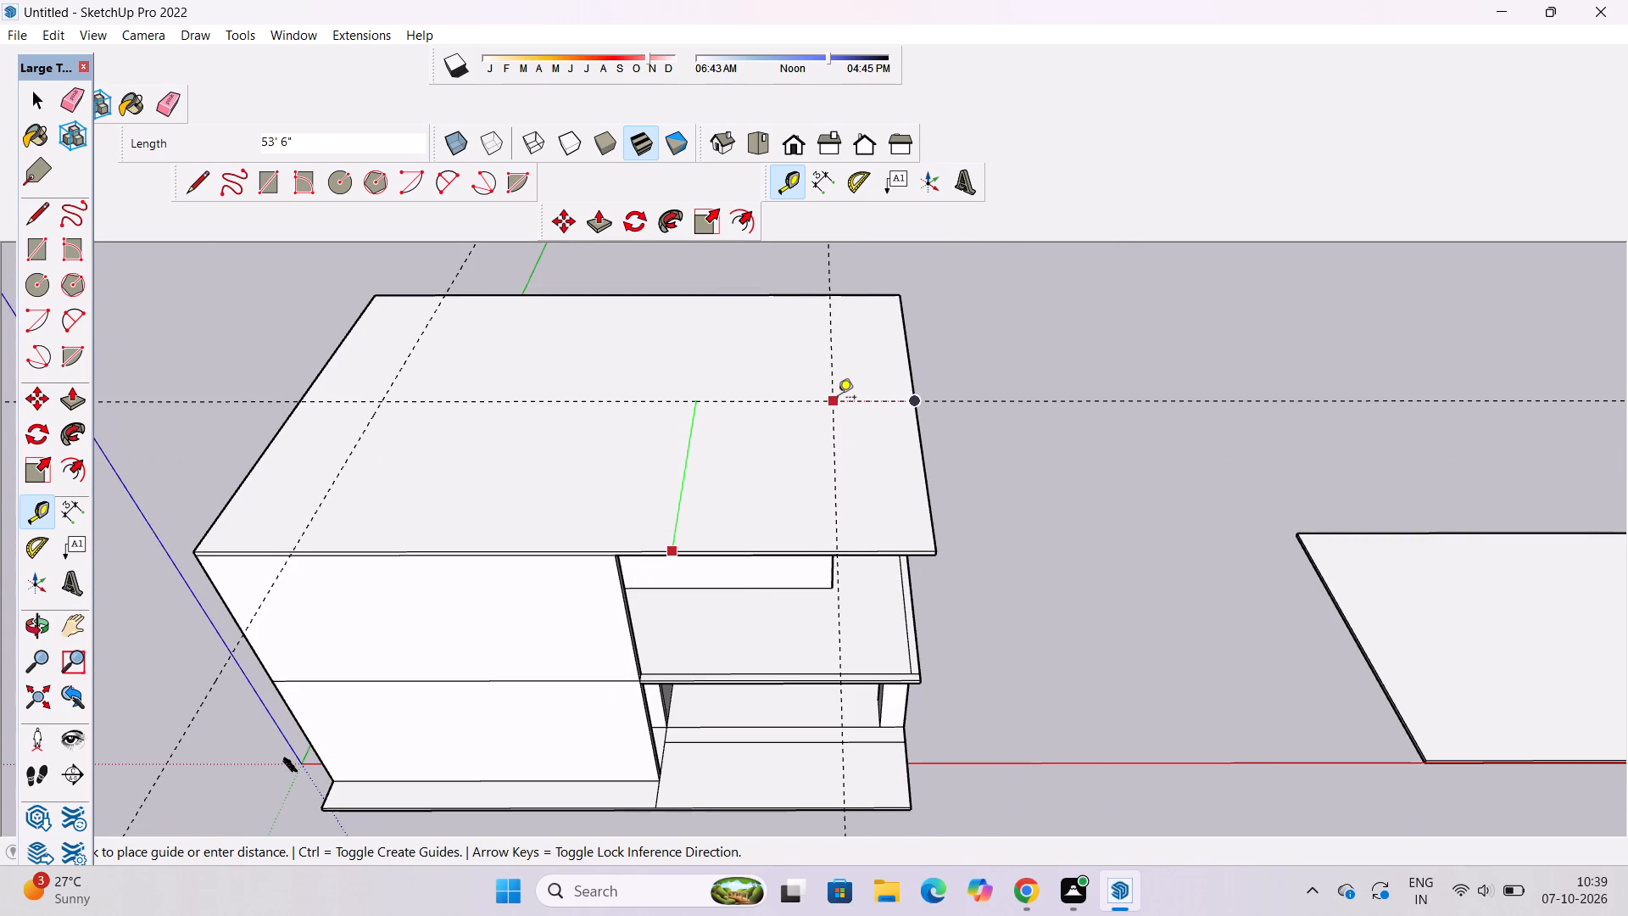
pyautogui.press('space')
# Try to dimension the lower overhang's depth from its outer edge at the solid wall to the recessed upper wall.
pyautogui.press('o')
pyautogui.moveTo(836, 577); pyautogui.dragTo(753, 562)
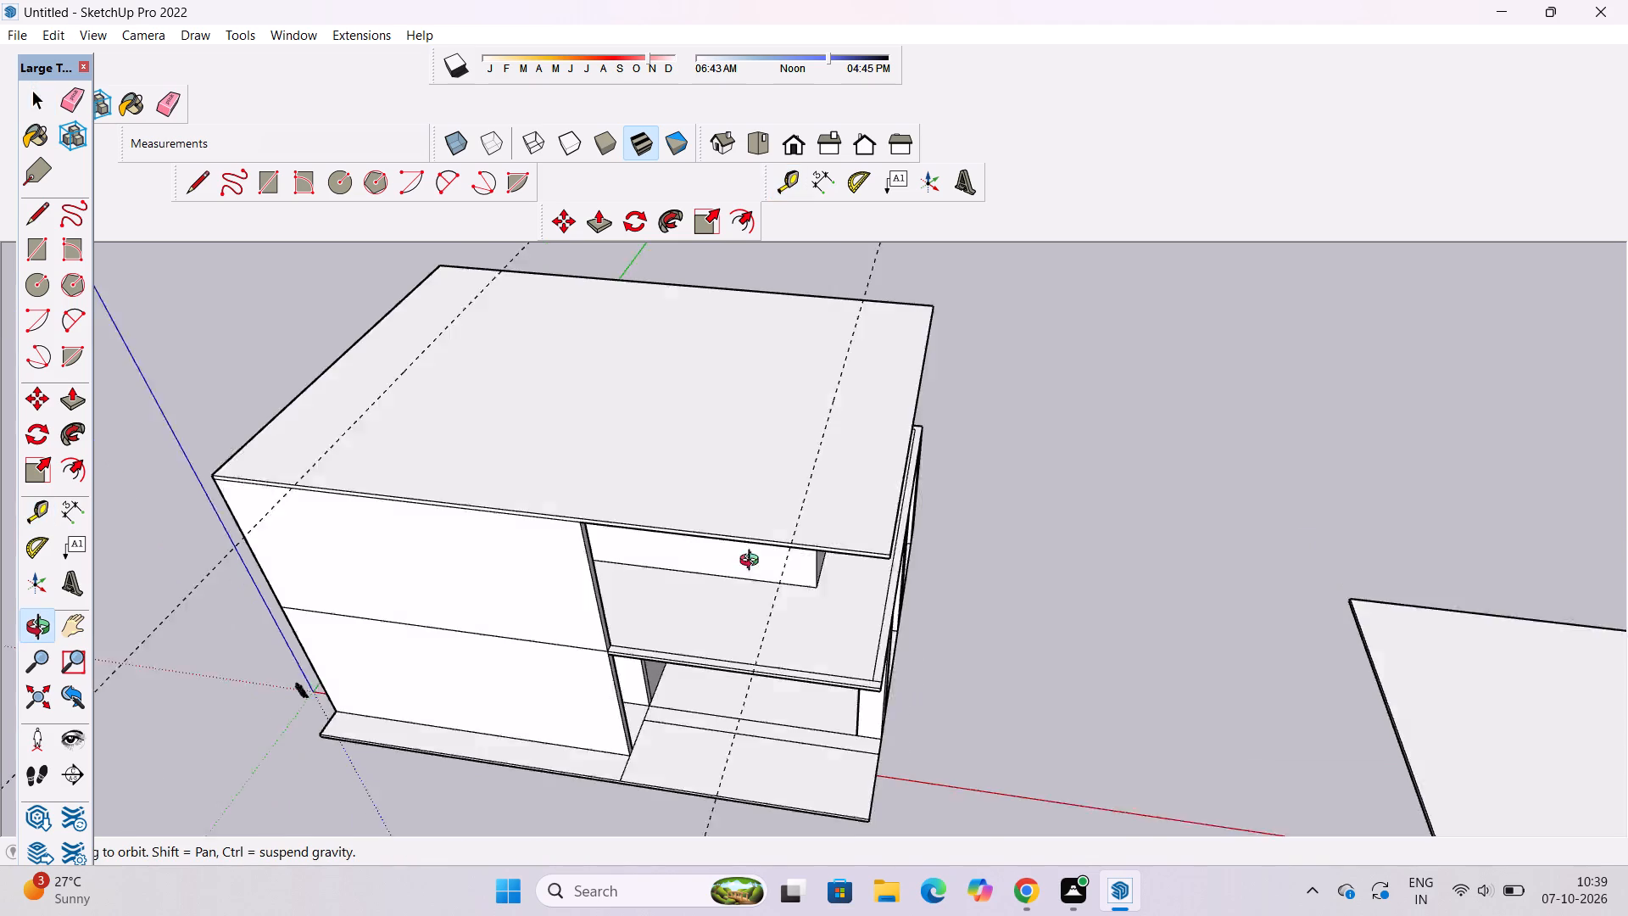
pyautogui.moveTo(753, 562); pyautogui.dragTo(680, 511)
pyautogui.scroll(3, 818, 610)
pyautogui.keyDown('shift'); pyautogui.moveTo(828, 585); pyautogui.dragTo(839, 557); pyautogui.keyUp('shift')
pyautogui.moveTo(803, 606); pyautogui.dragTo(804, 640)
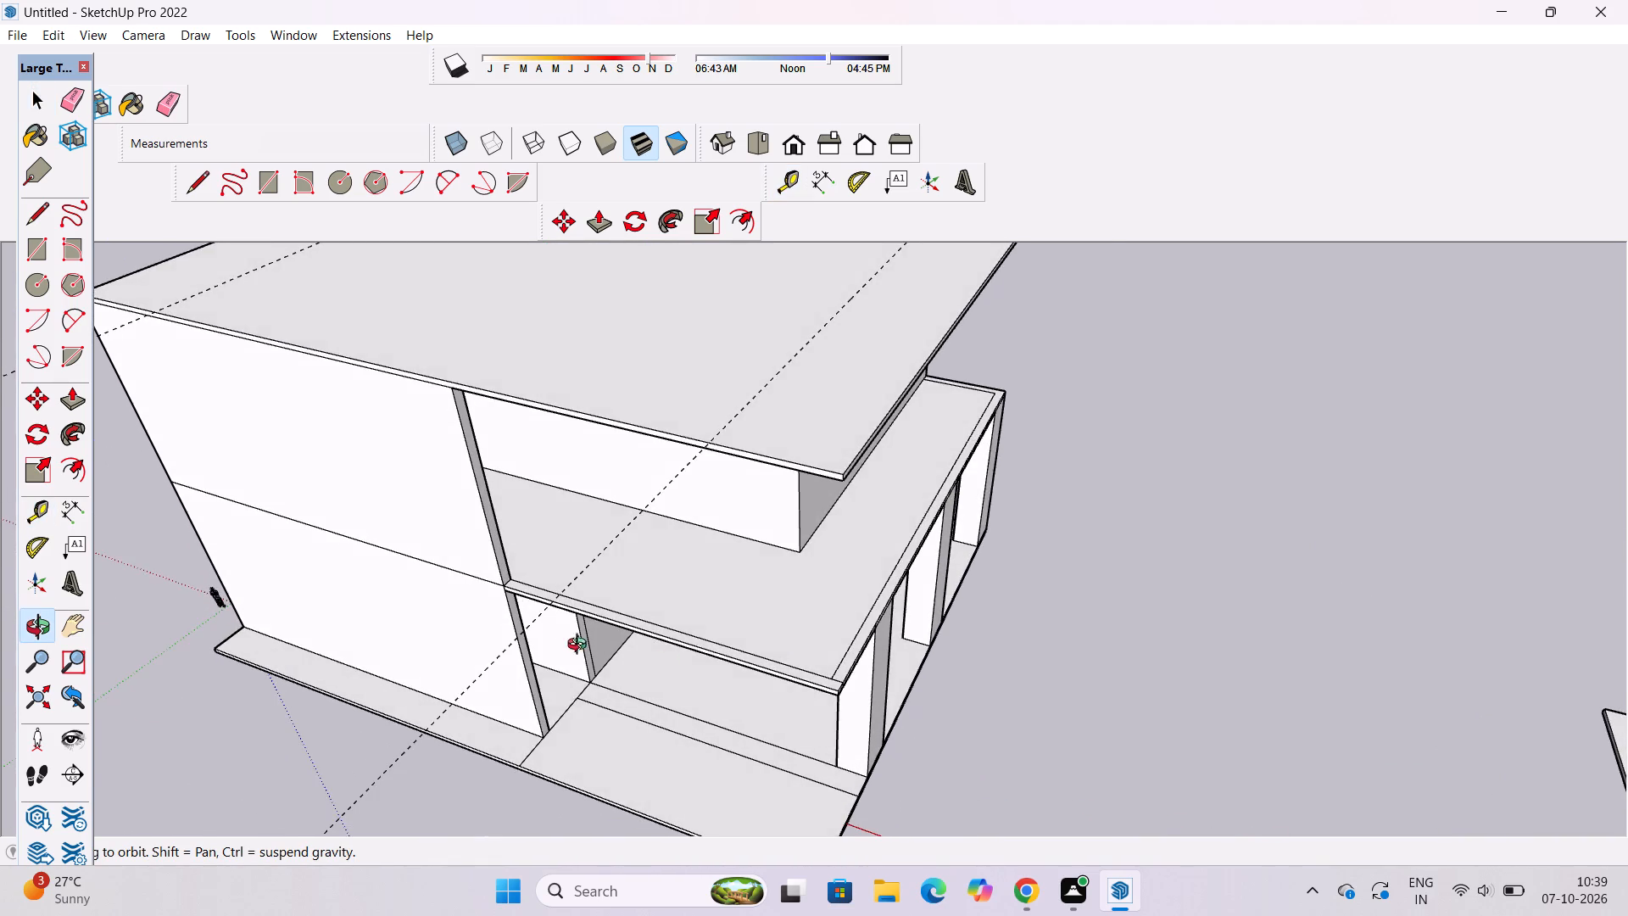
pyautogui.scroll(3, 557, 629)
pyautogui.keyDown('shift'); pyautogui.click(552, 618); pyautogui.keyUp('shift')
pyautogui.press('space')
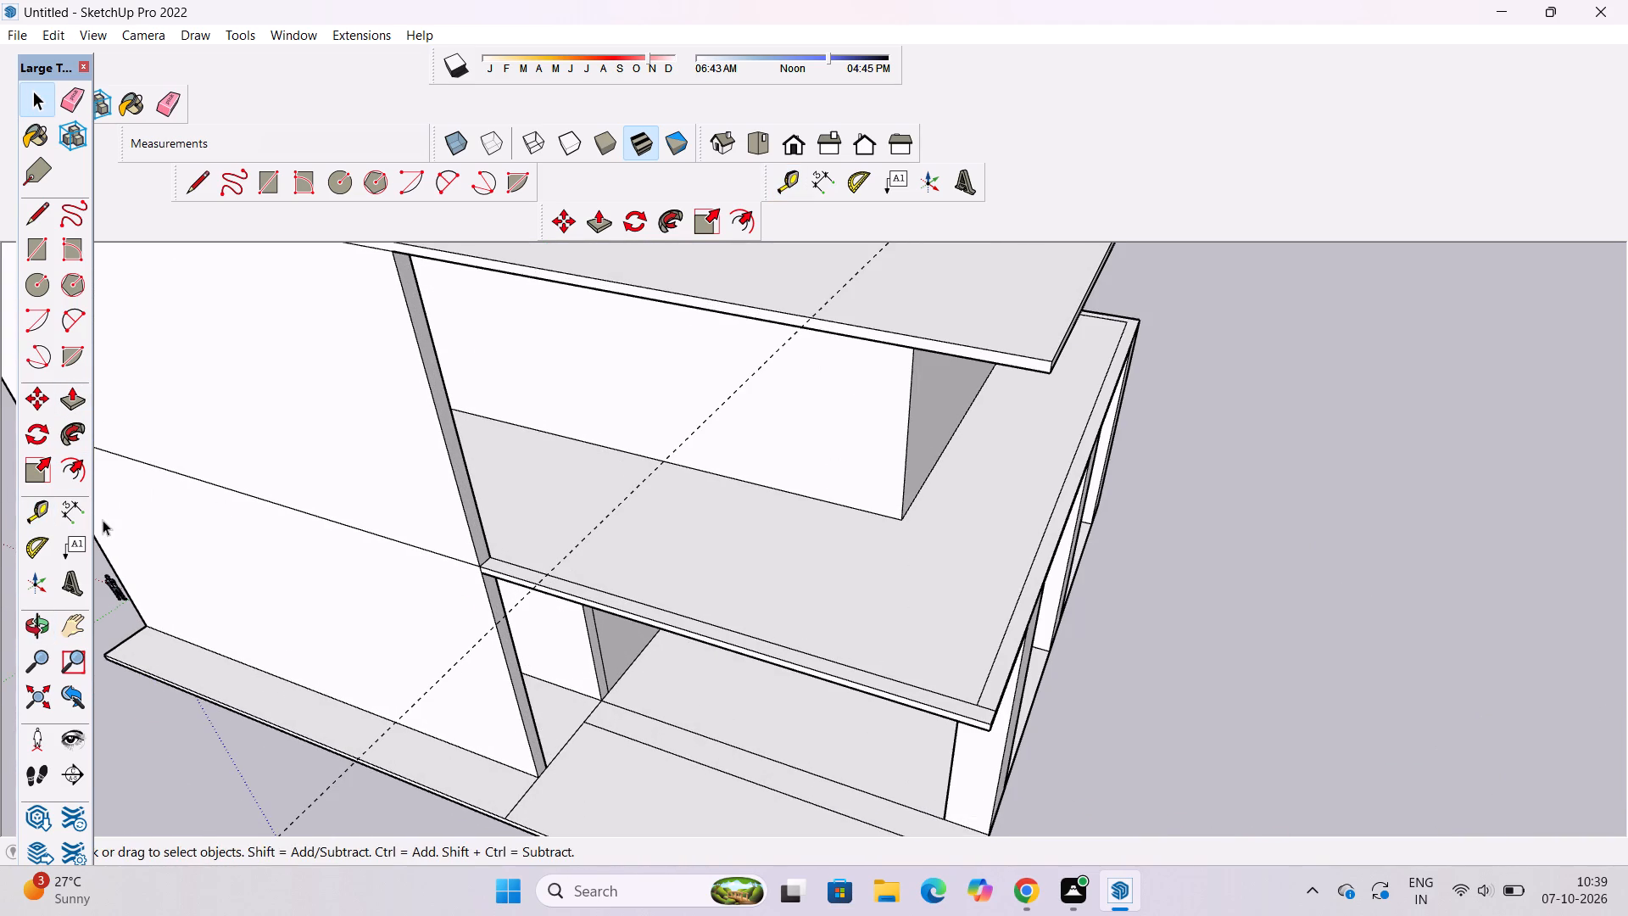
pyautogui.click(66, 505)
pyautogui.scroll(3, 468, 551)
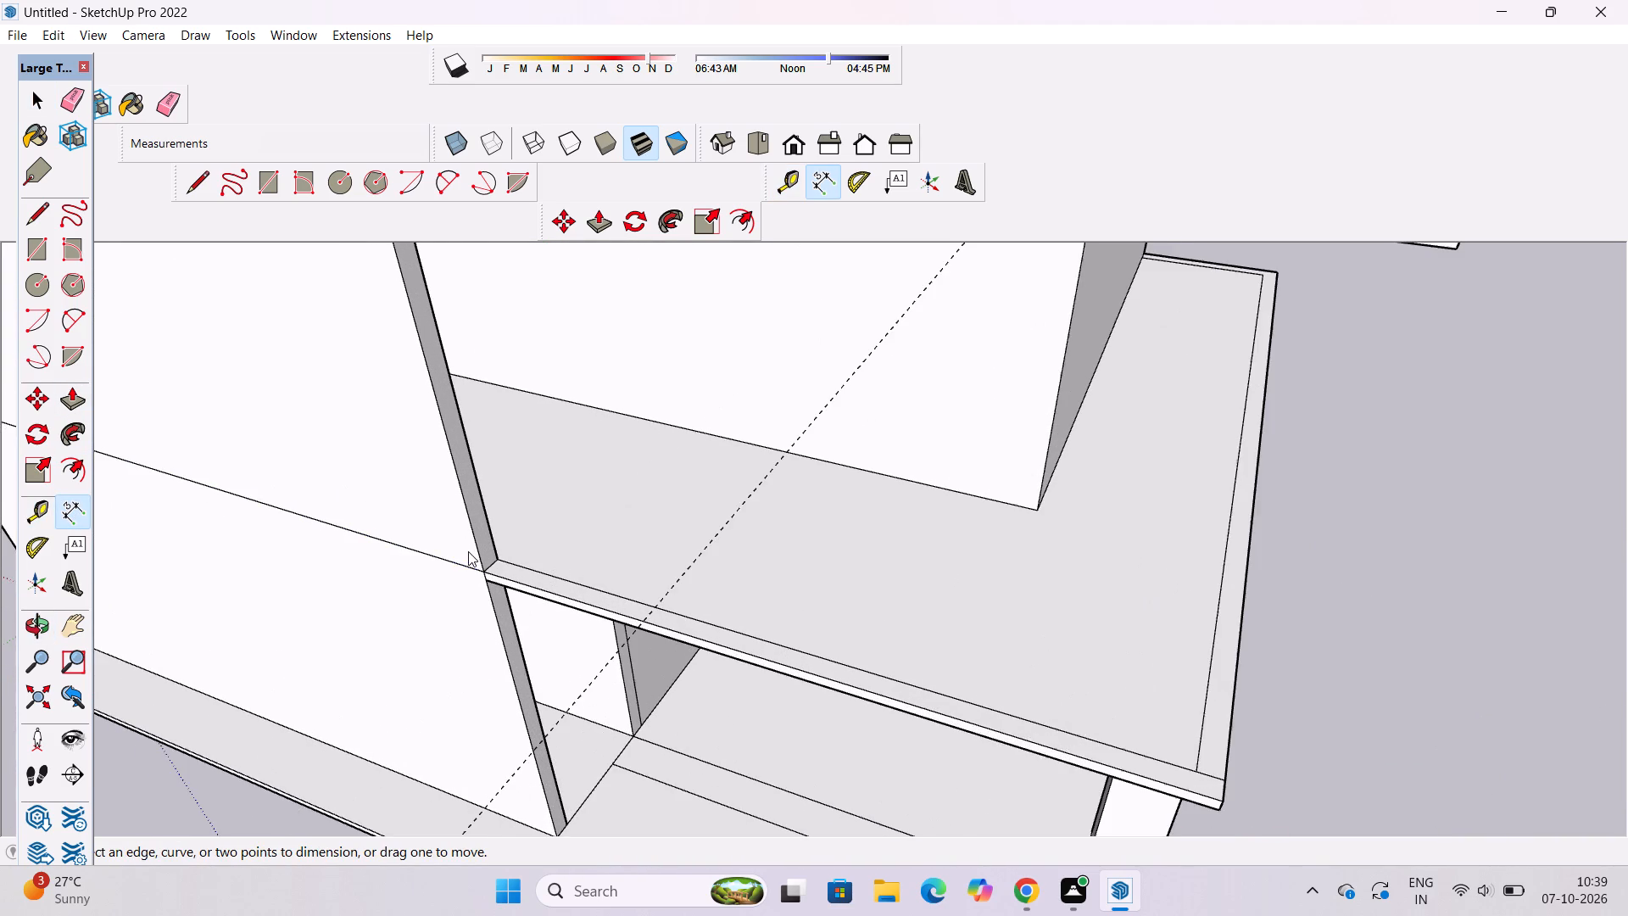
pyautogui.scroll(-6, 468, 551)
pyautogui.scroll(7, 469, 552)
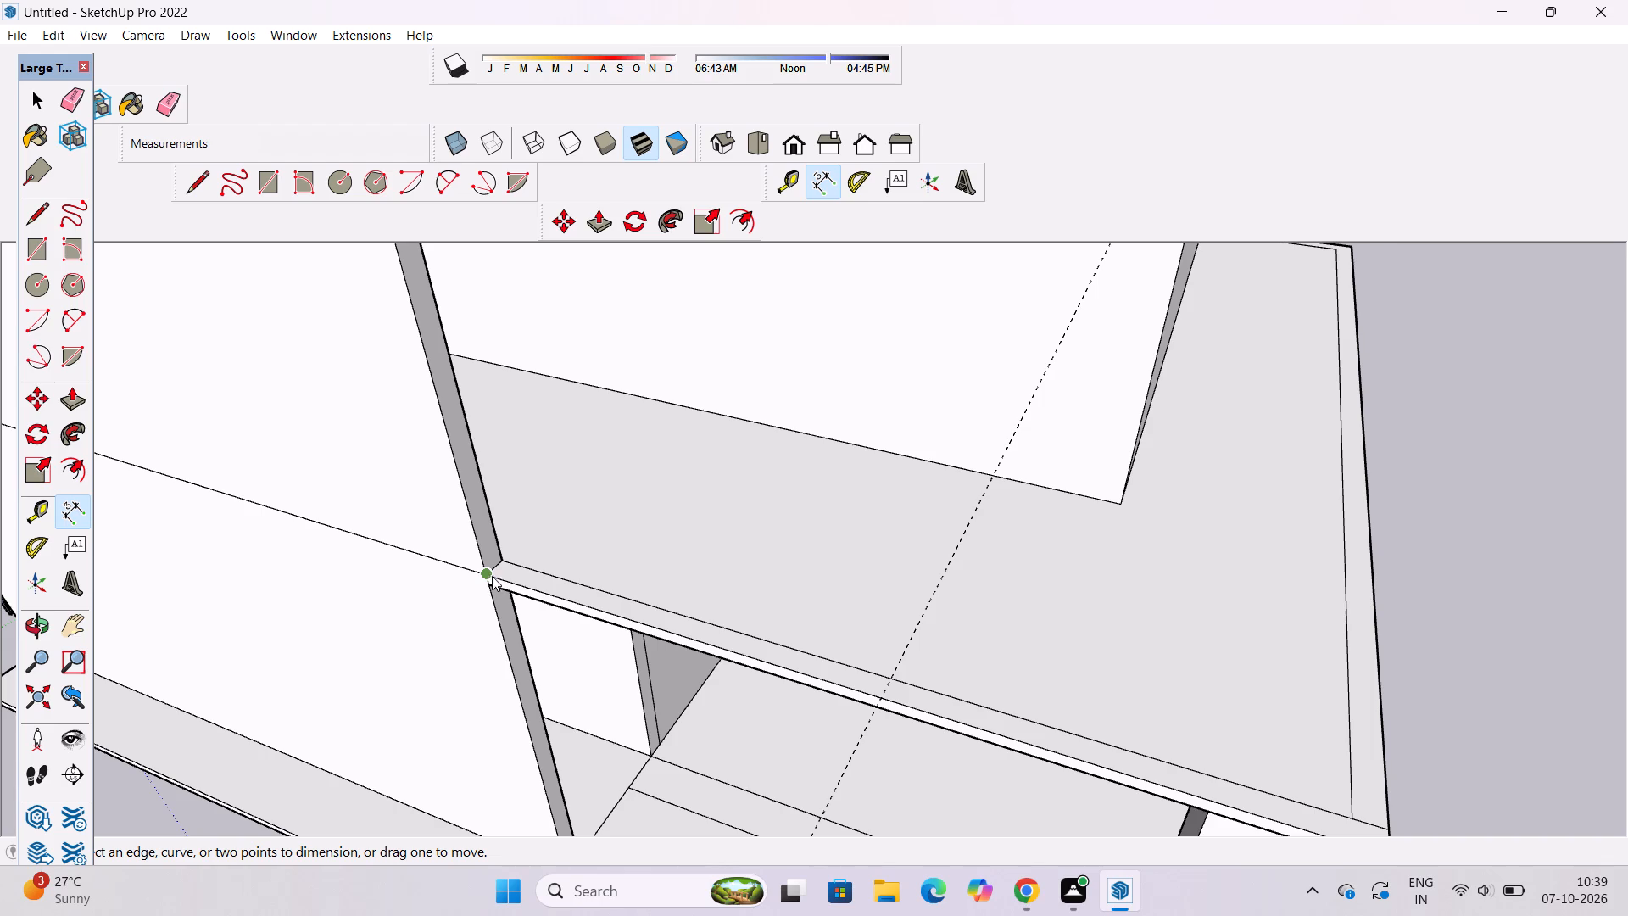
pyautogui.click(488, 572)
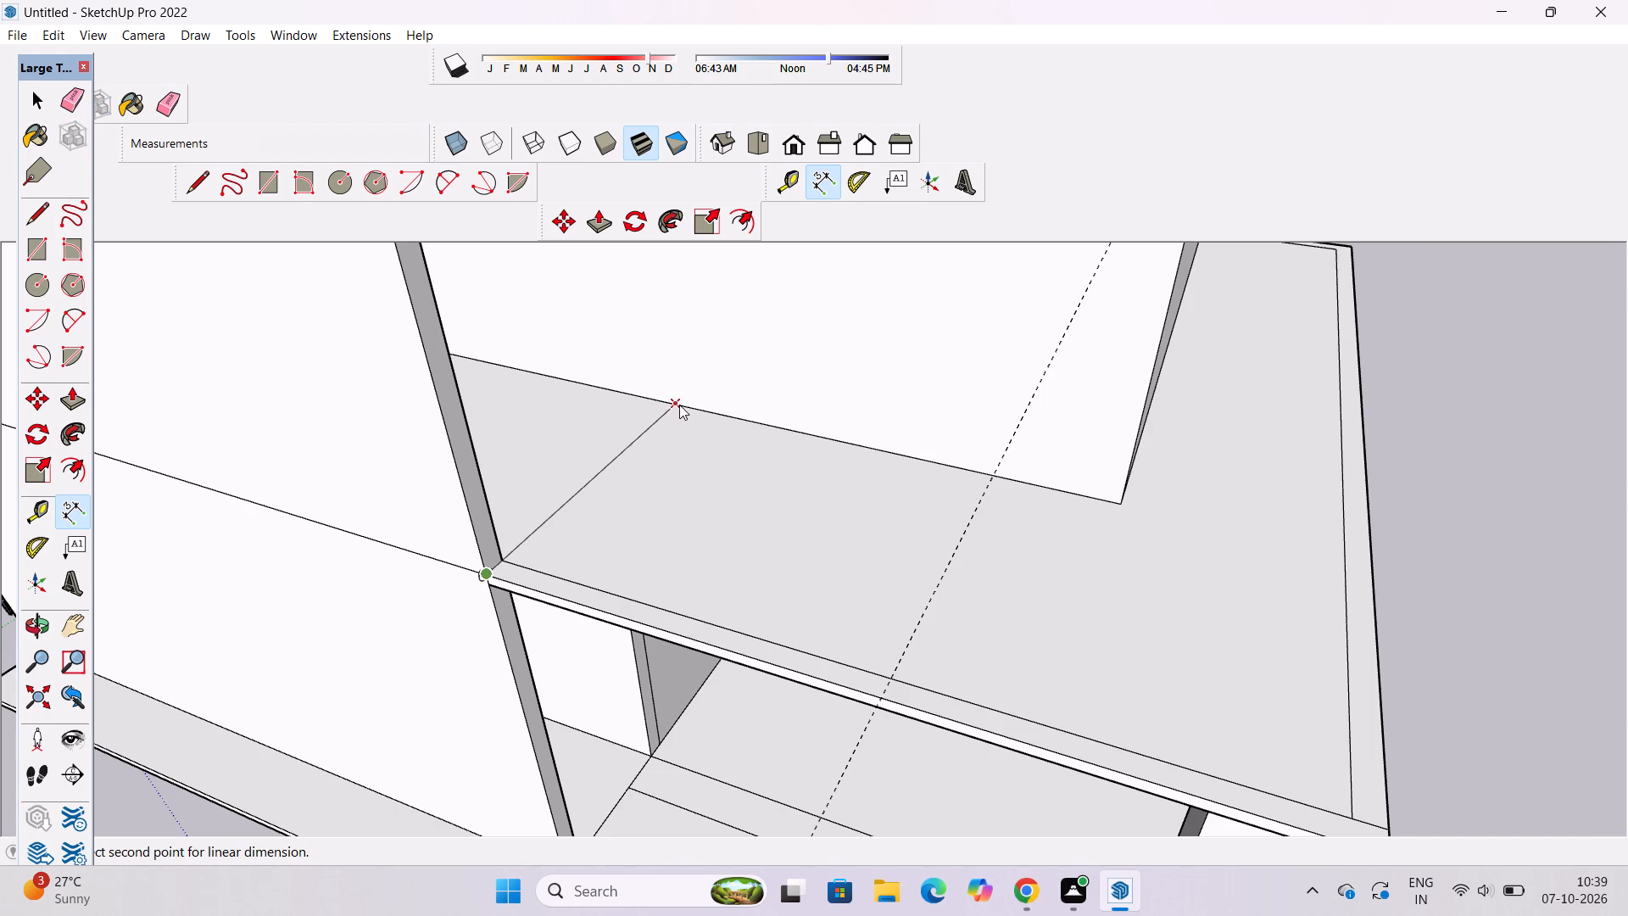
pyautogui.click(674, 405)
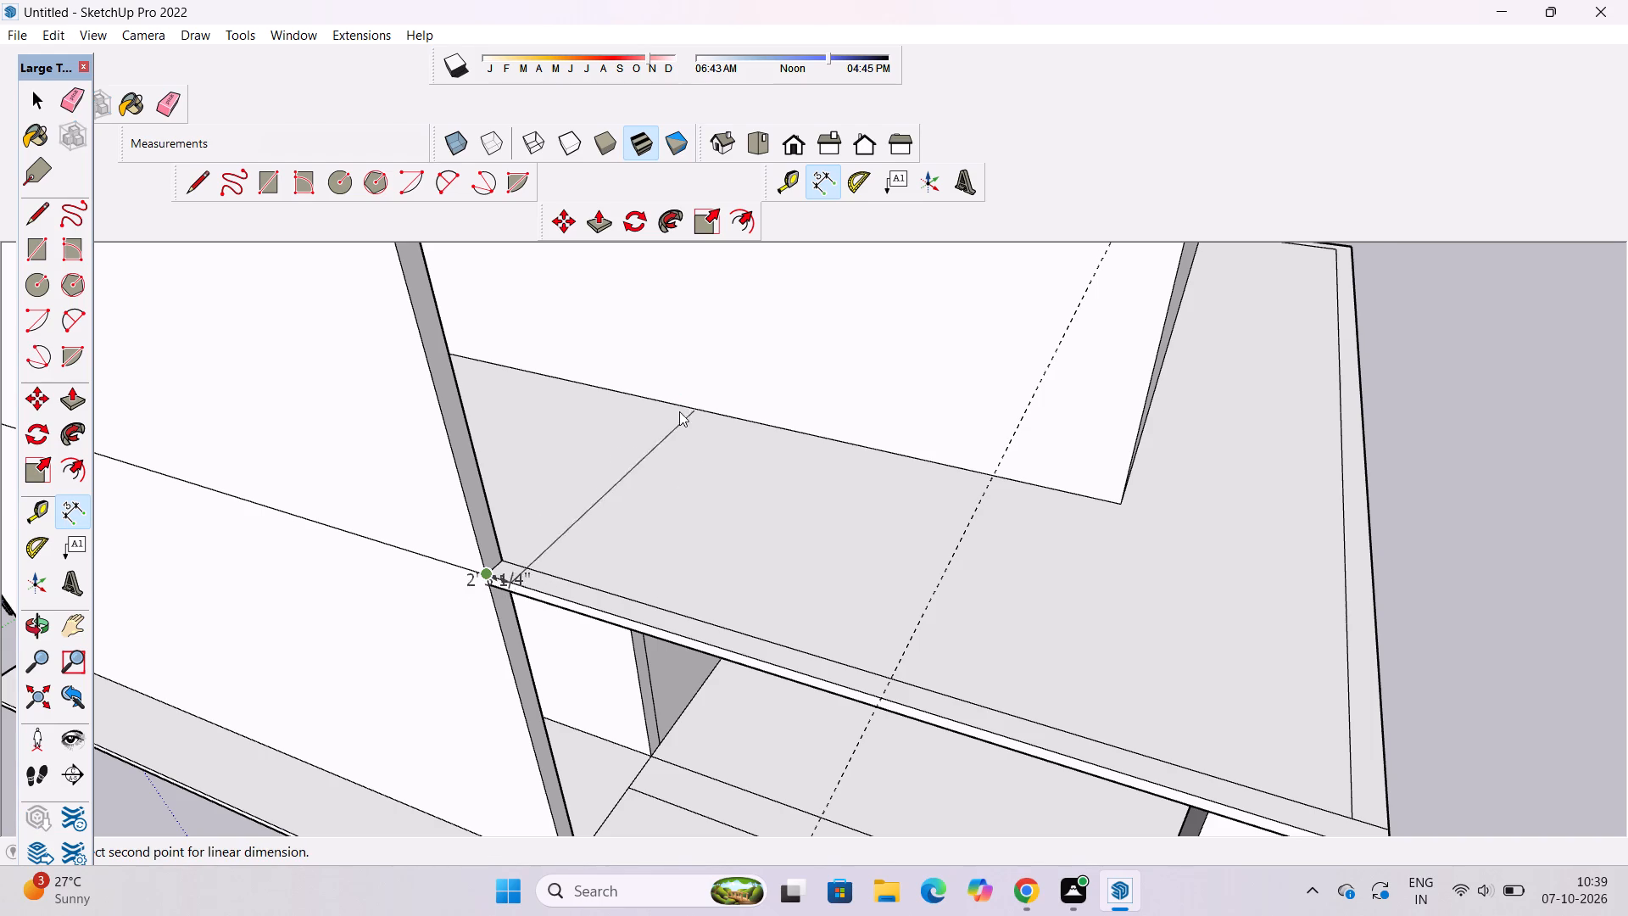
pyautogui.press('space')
# Draw a line about 28' long across the lower overhang, from the border's inner corner at the solid wall to the recessed upper wall.
pyautogui.press('l')
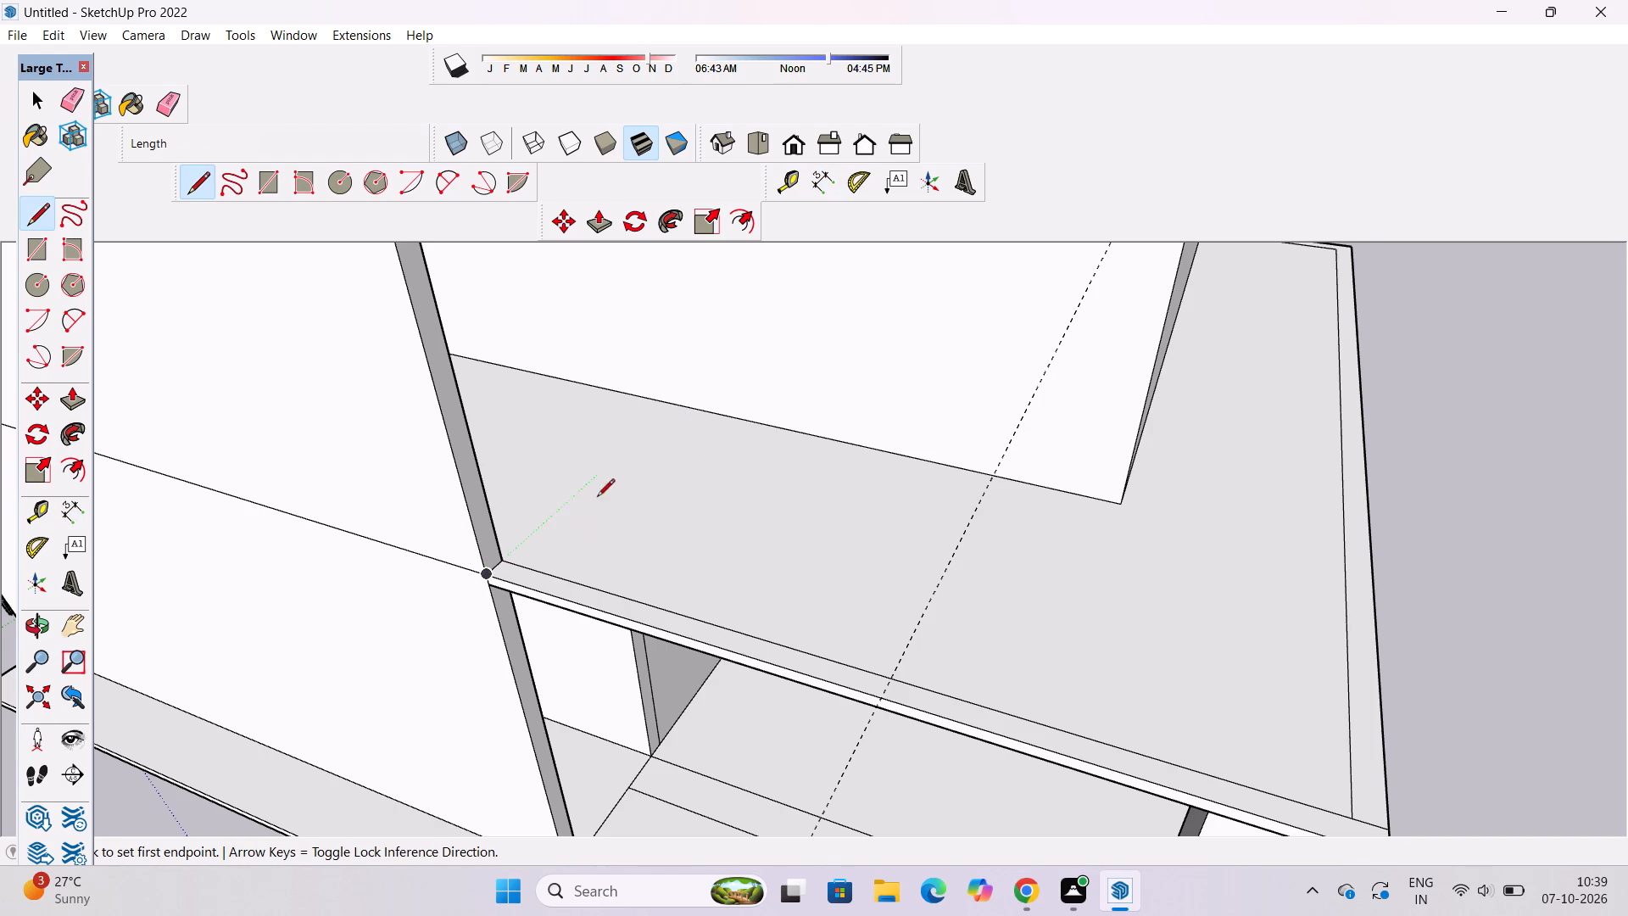
pyautogui.click(504, 562)
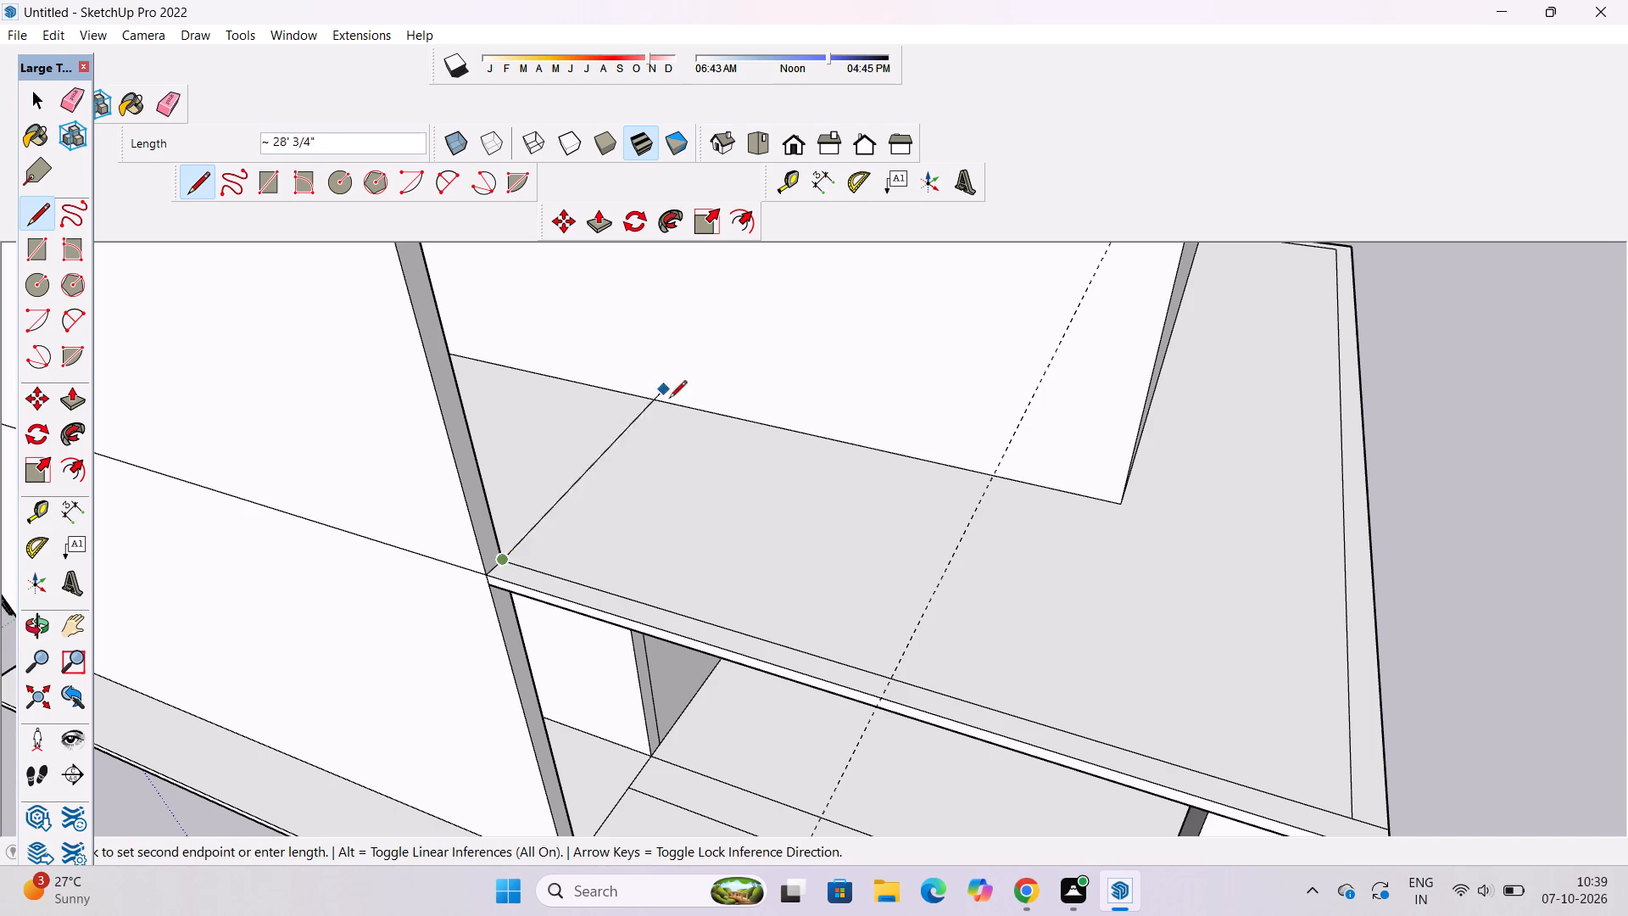
pyautogui.click(672, 402)
pyautogui.press('space')
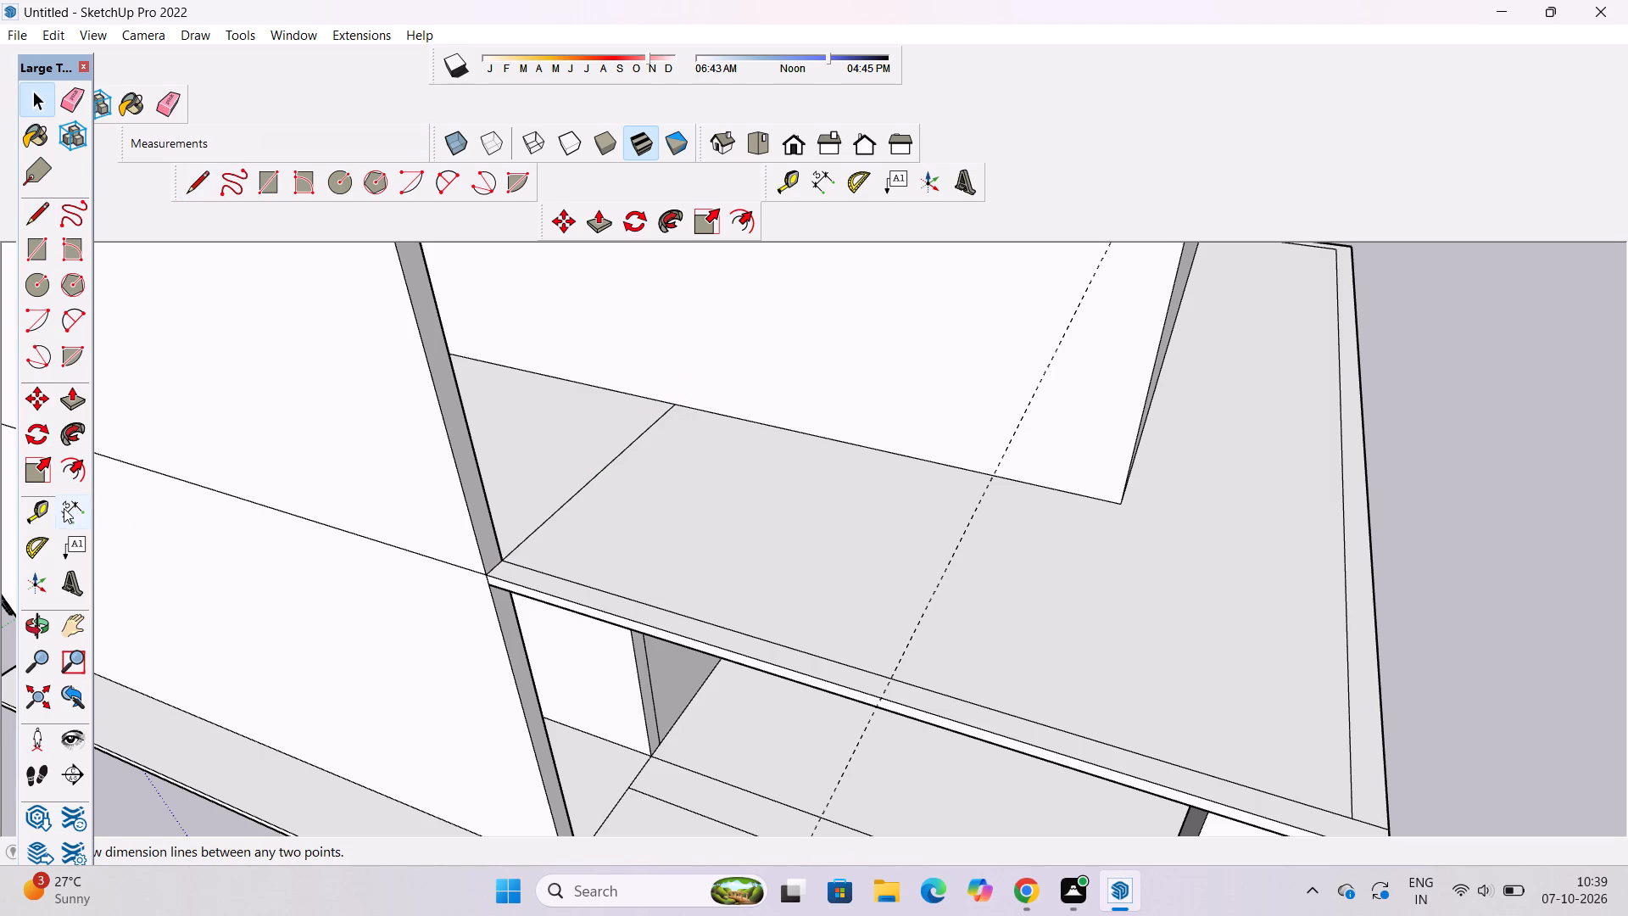
# Measure the overhang's depth from its outer corner at the solid wall to the line's end on the recessed upper wall.
pyautogui.click(63, 508)
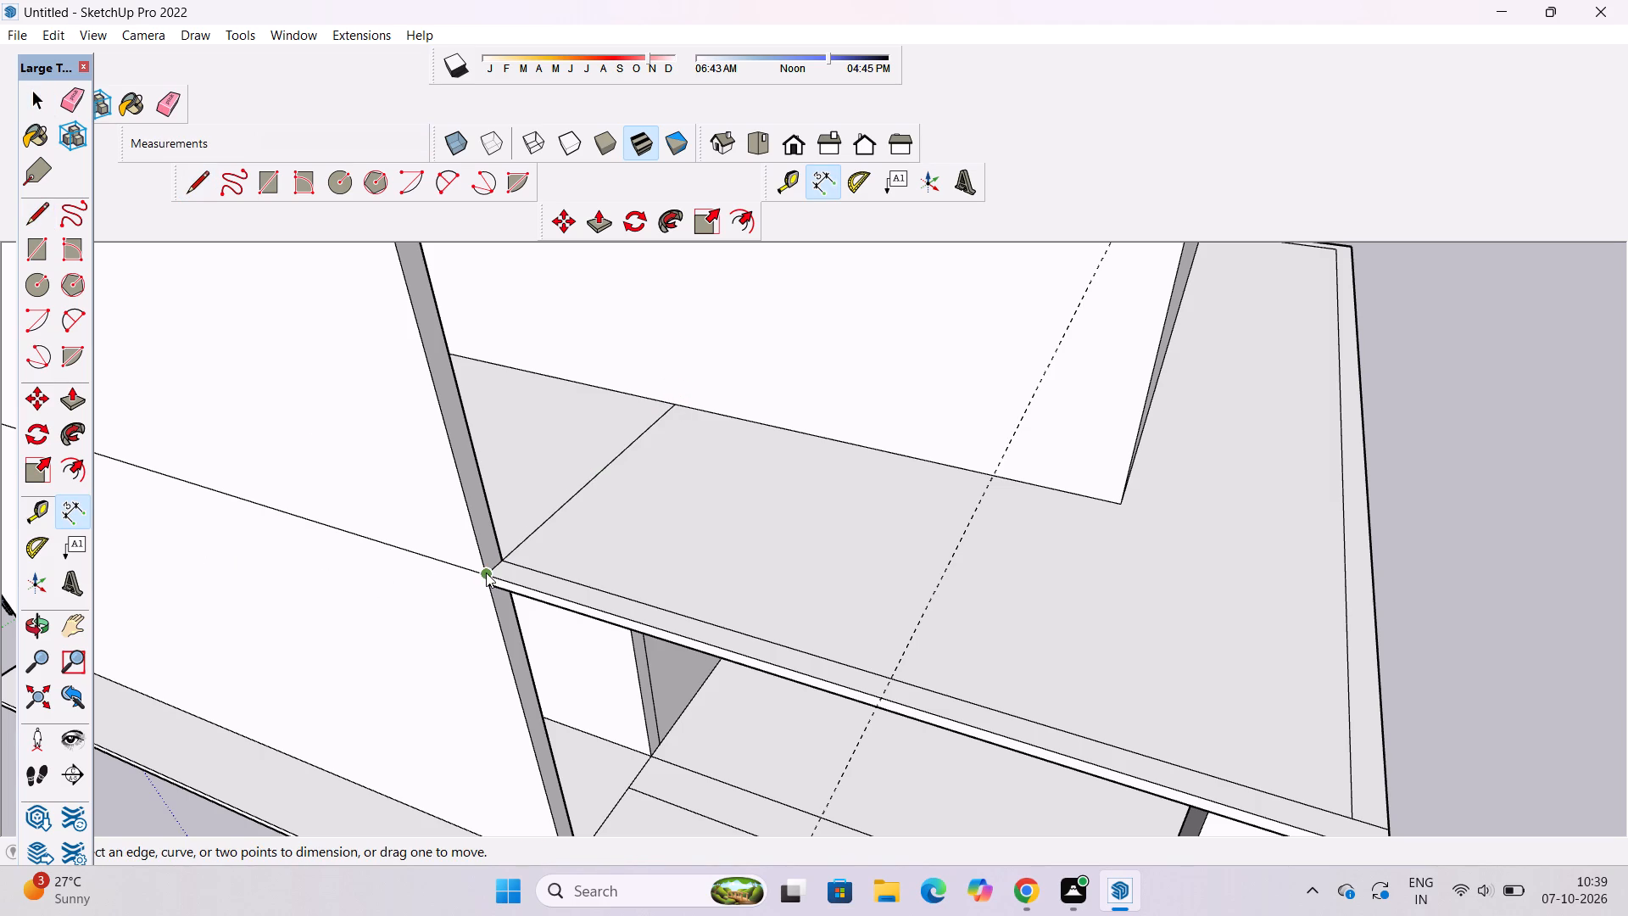
pyautogui.click(486, 572)
pyautogui.click(676, 401)
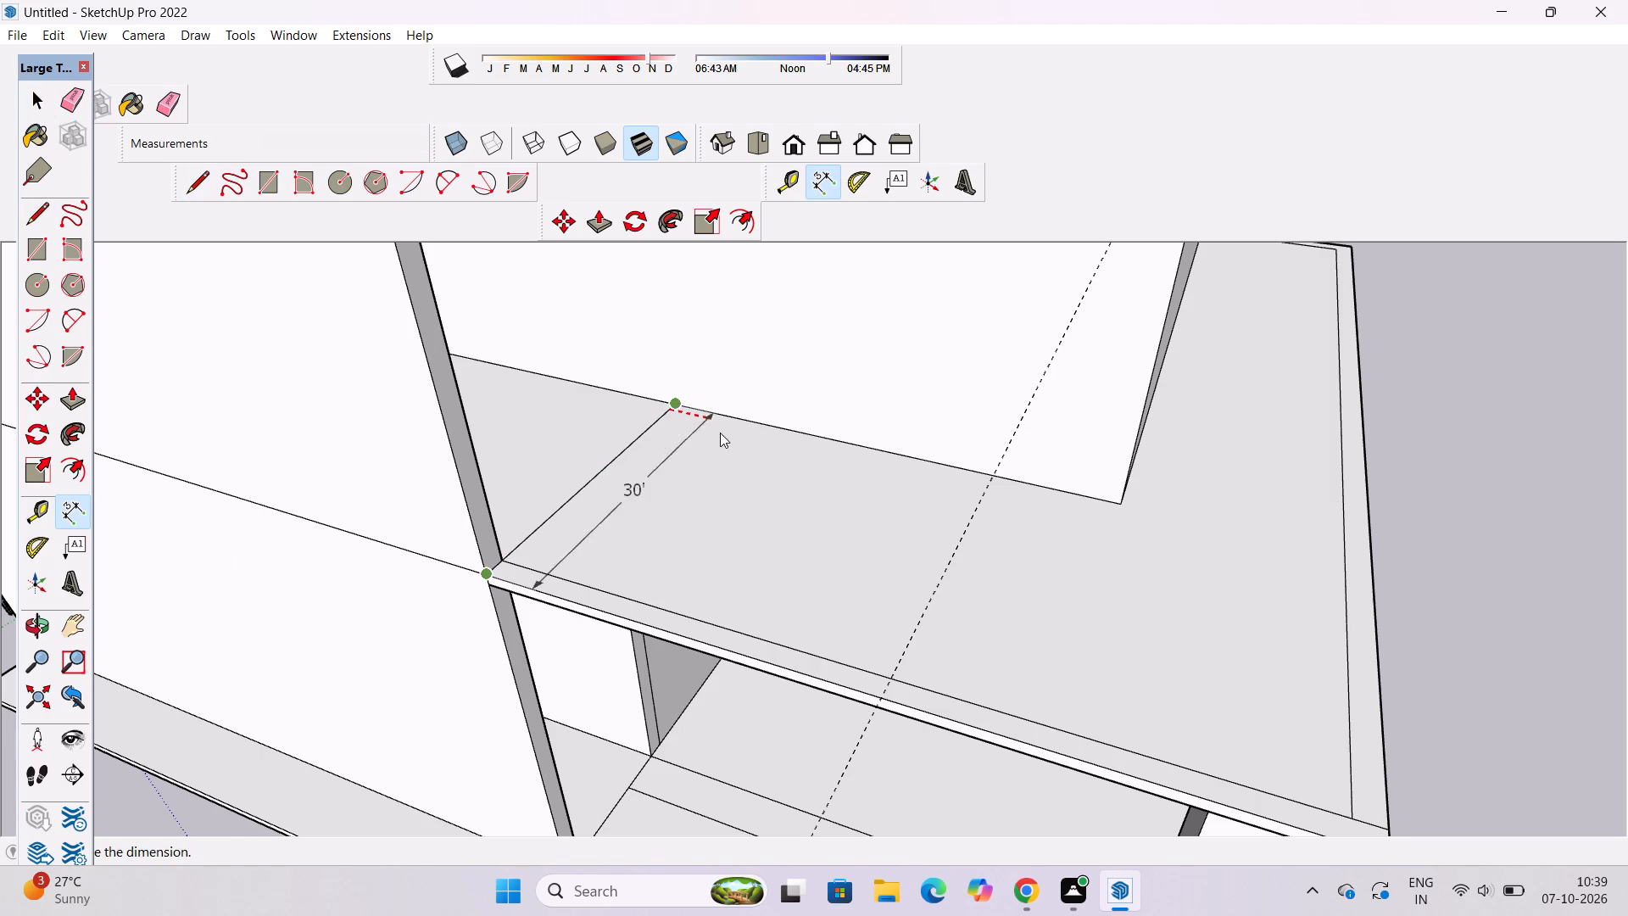
pyautogui.press('space')
# Place a guide on the roof slab 30' inward from the edge above the solid wall, crossing the two side guides.
pyautogui.scroll(-6, 585, 526)
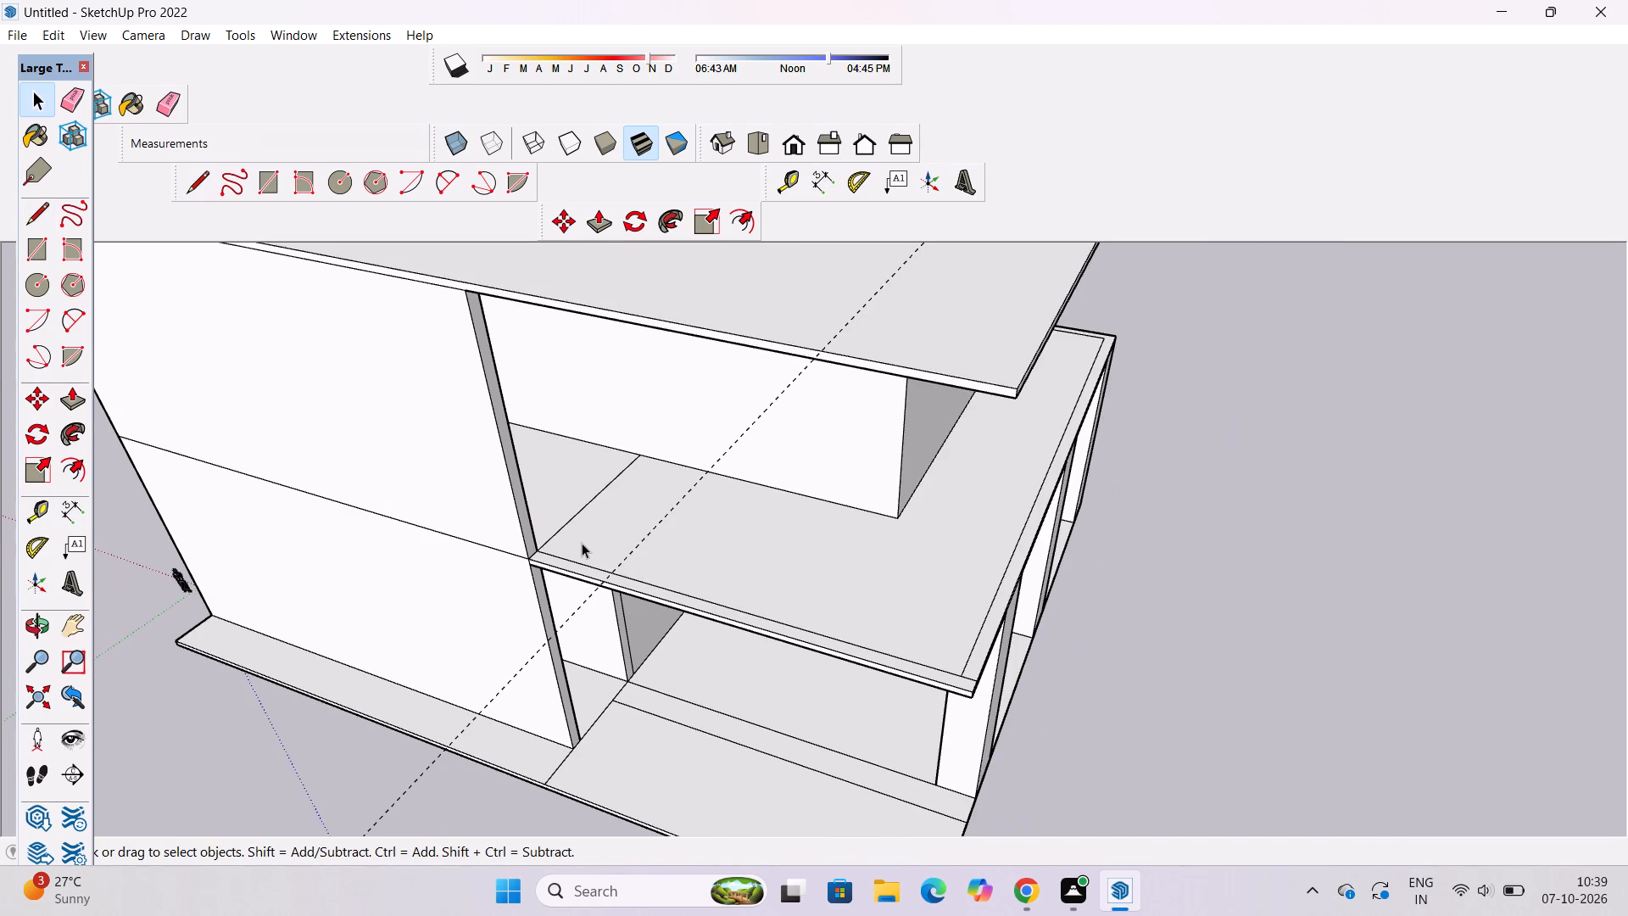
pyautogui.press('o')
pyautogui.moveTo(571, 542); pyautogui.dragTo(653, 599)
pyautogui.scroll(-4, 634, 577)
pyautogui.moveTo(596, 656); pyautogui.dragTo(653, 648)
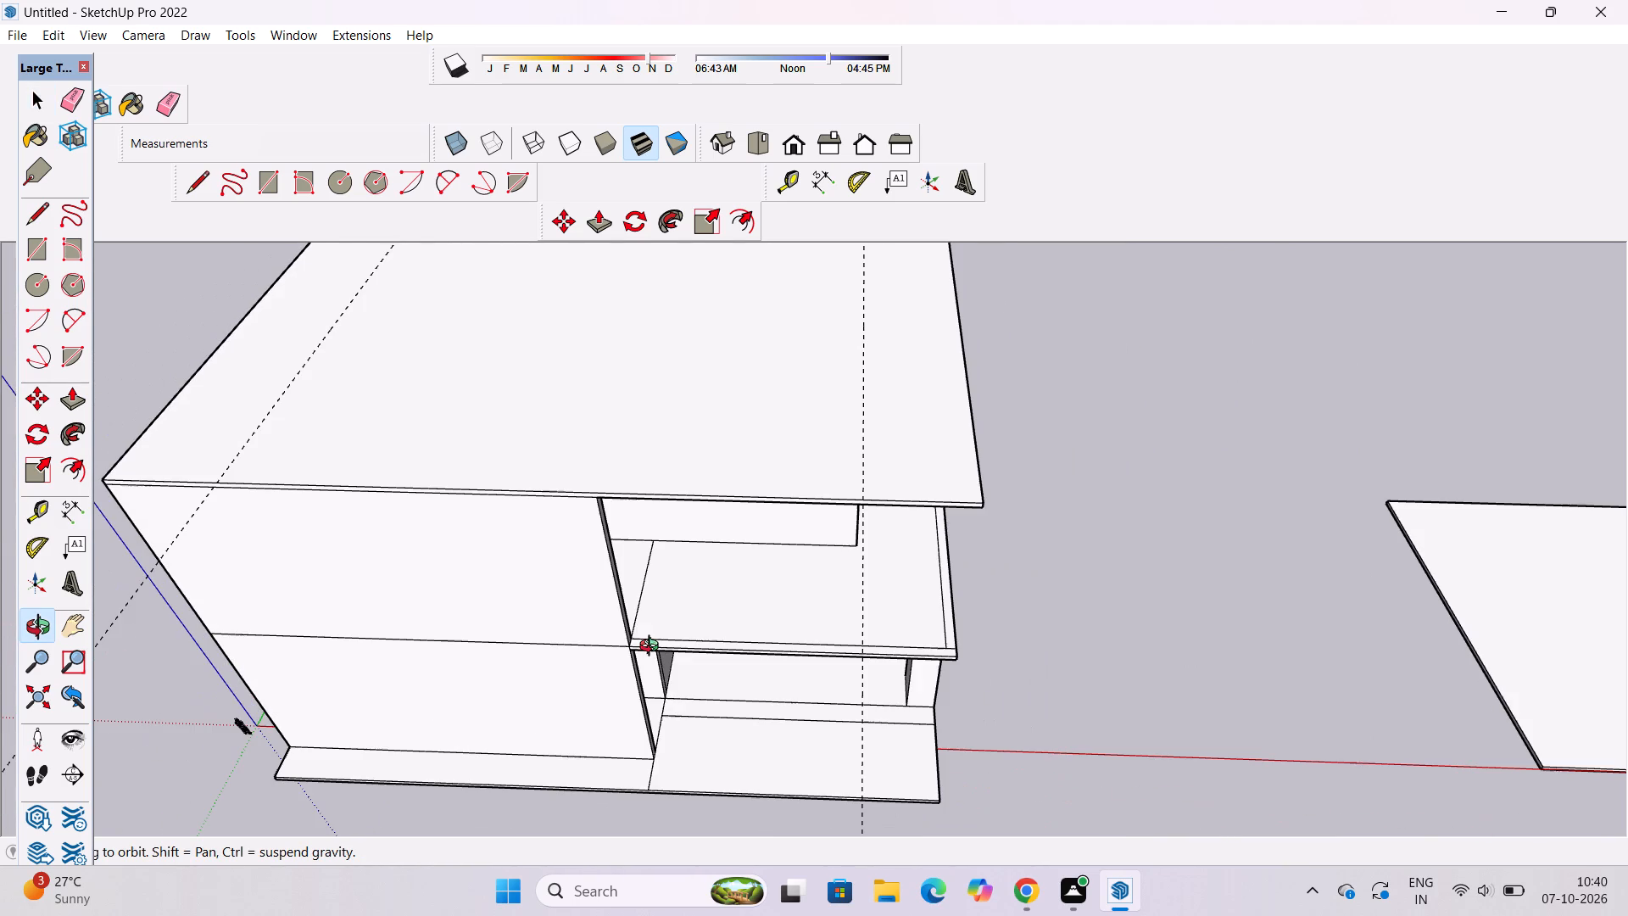
pyautogui.press('t')
pyautogui.scroll(4, 577, 486)
pyautogui.click(581, 494)
pyautogui.scroll(-4, 581, 483)
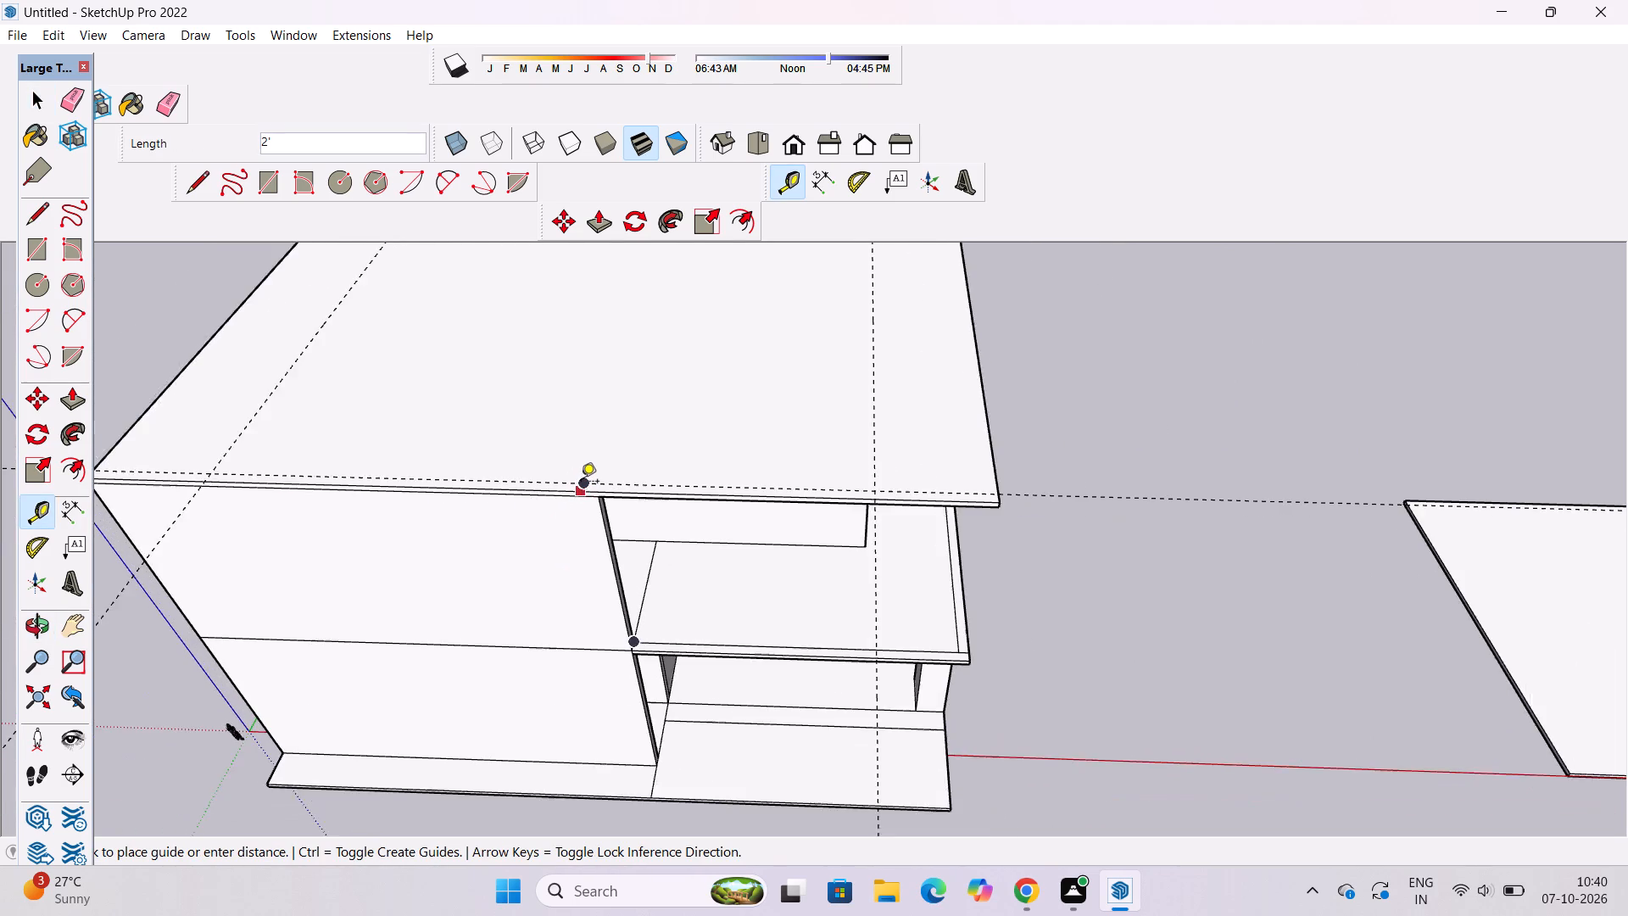
pyautogui.scroll(-8, 581, 483)
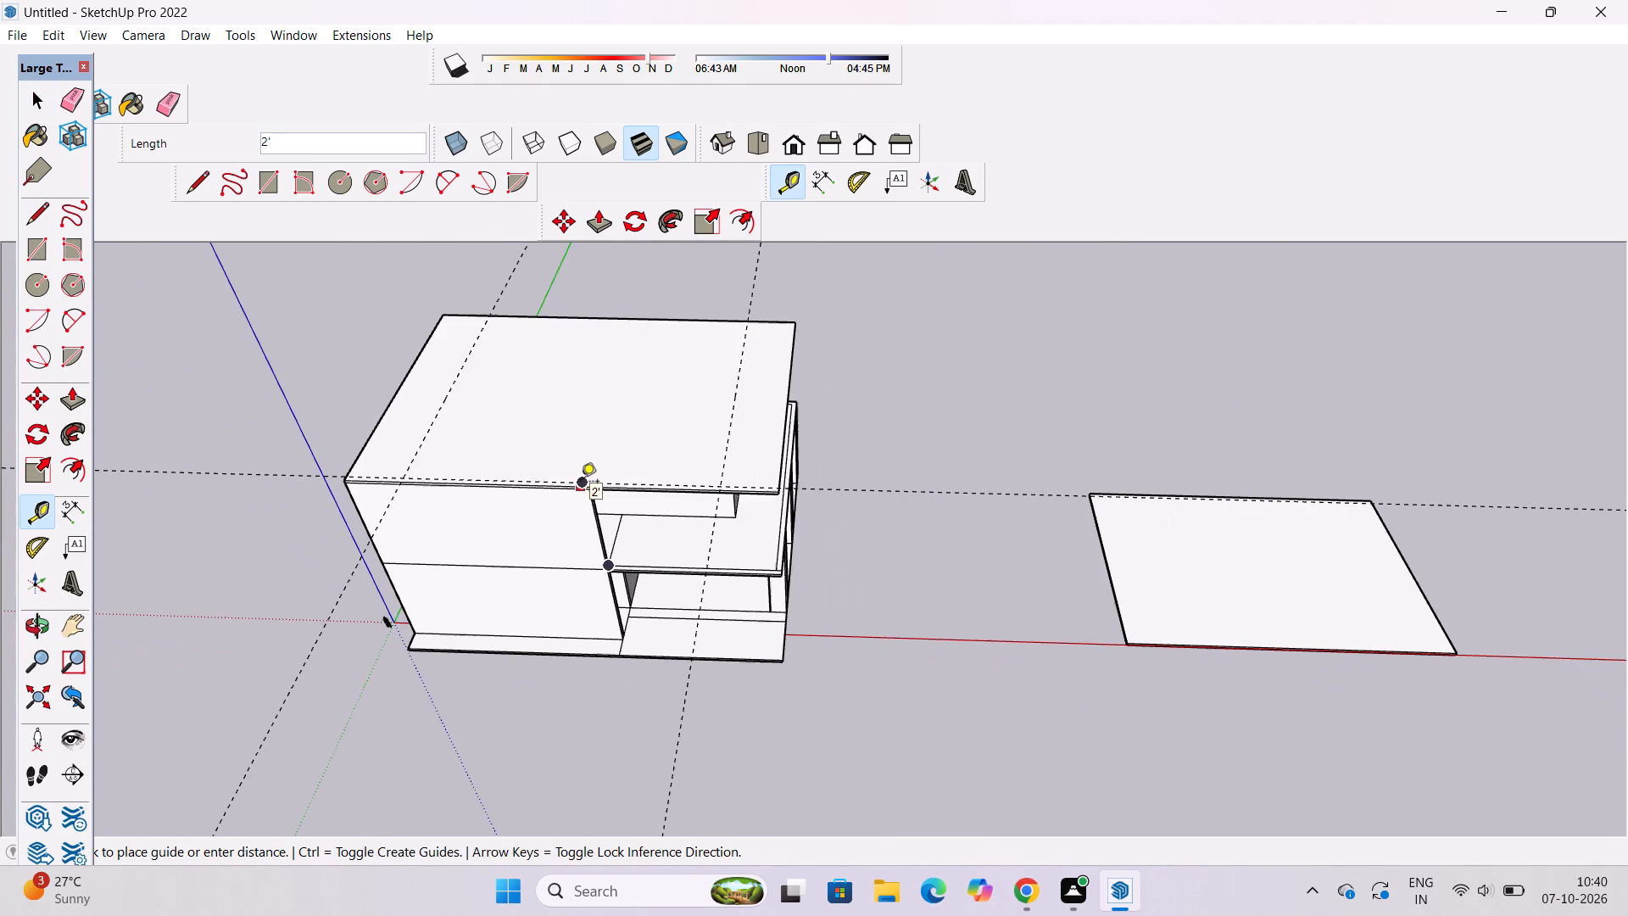
pyautogui.scroll(-4, 566, 492)
pyautogui.scroll(5, 613, 400)
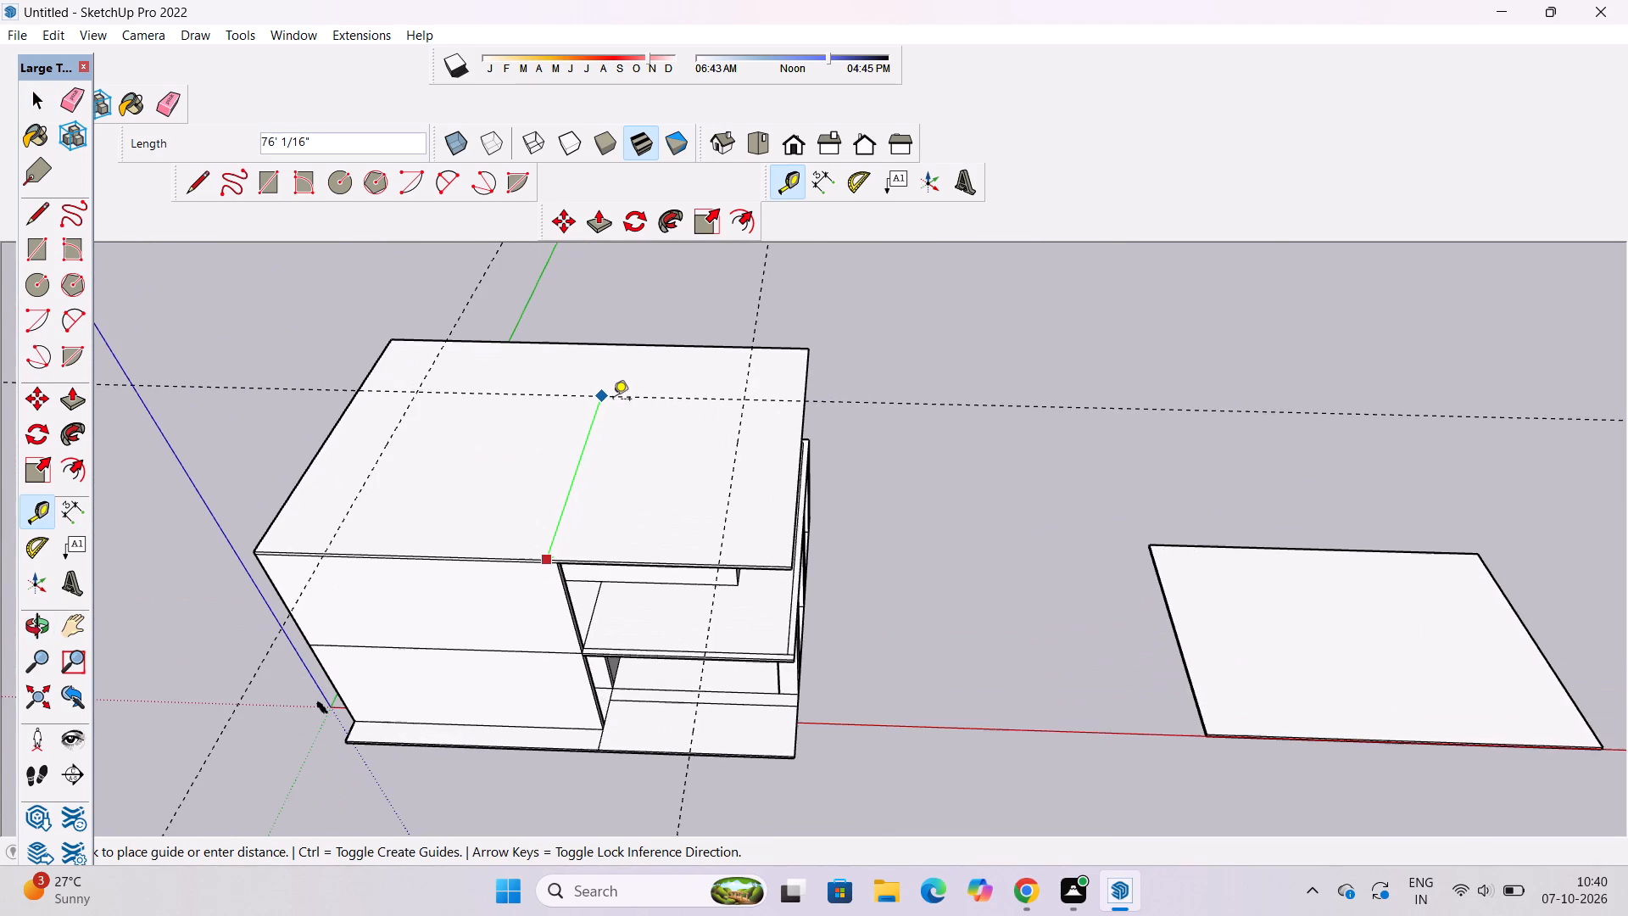
pyautogui.scroll(3, 613, 400)
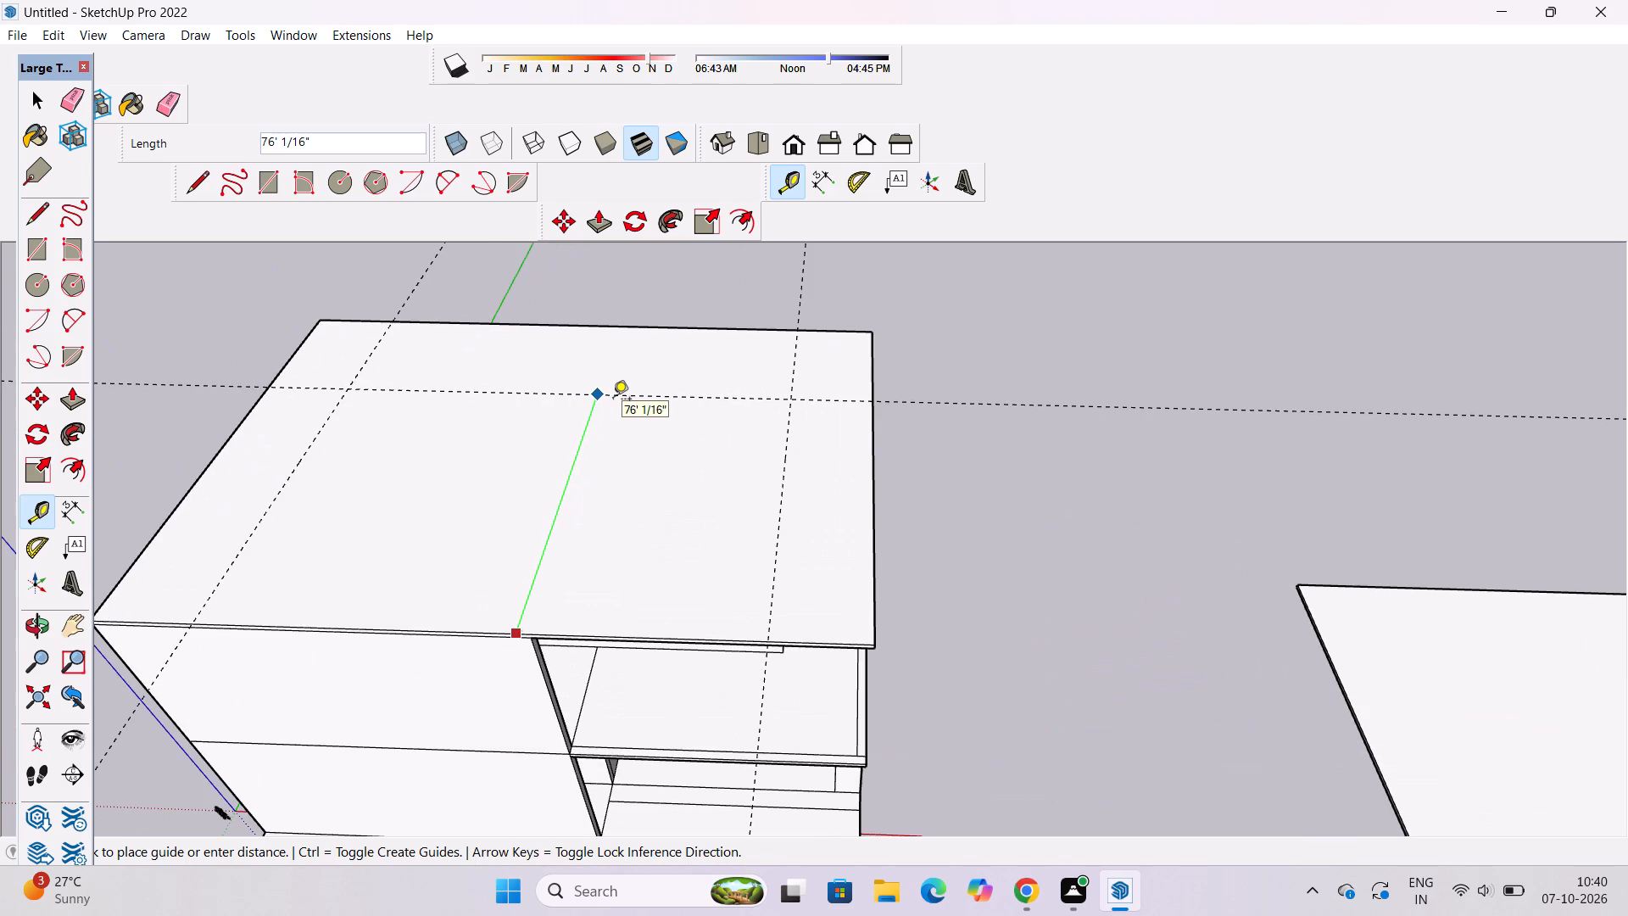
pyautogui.write("30'")
pyautogui.press('Return')
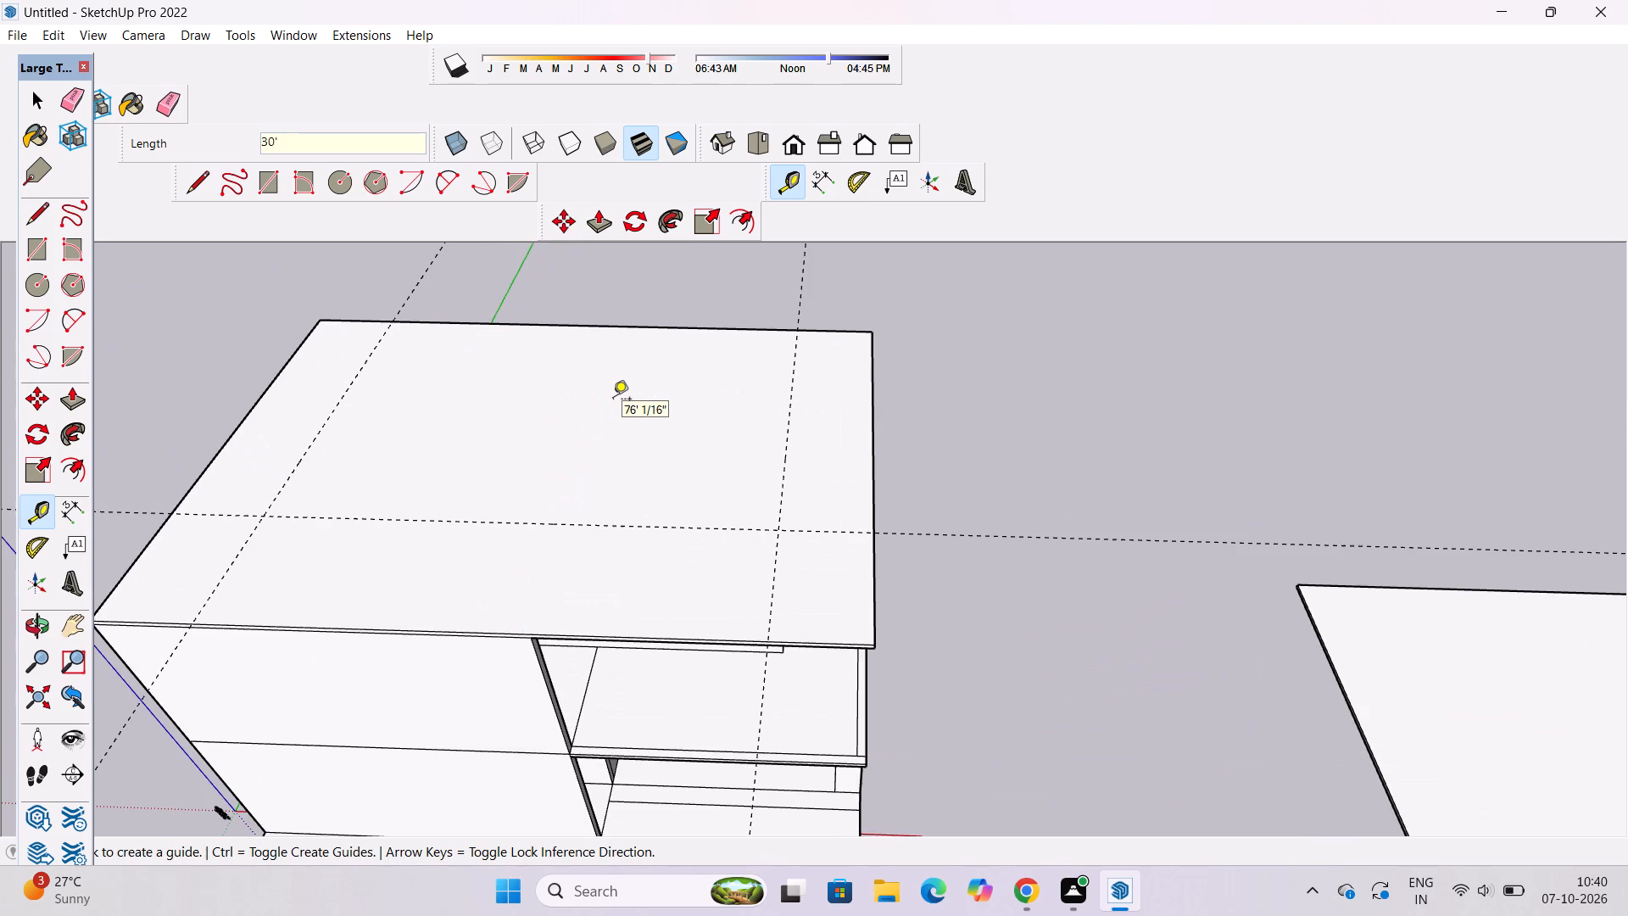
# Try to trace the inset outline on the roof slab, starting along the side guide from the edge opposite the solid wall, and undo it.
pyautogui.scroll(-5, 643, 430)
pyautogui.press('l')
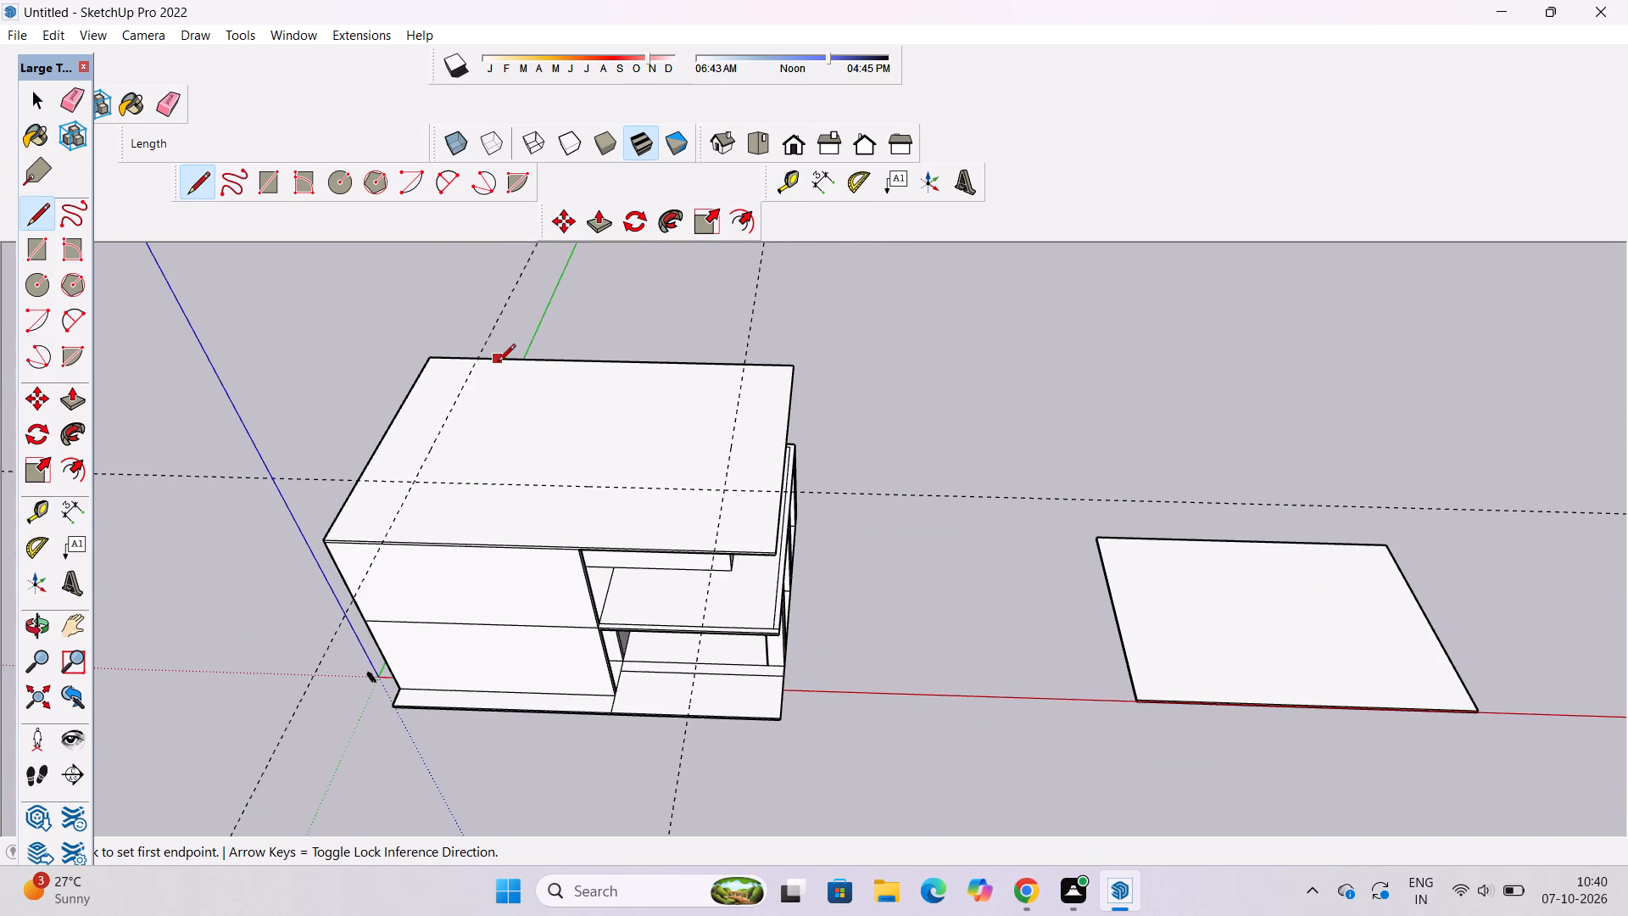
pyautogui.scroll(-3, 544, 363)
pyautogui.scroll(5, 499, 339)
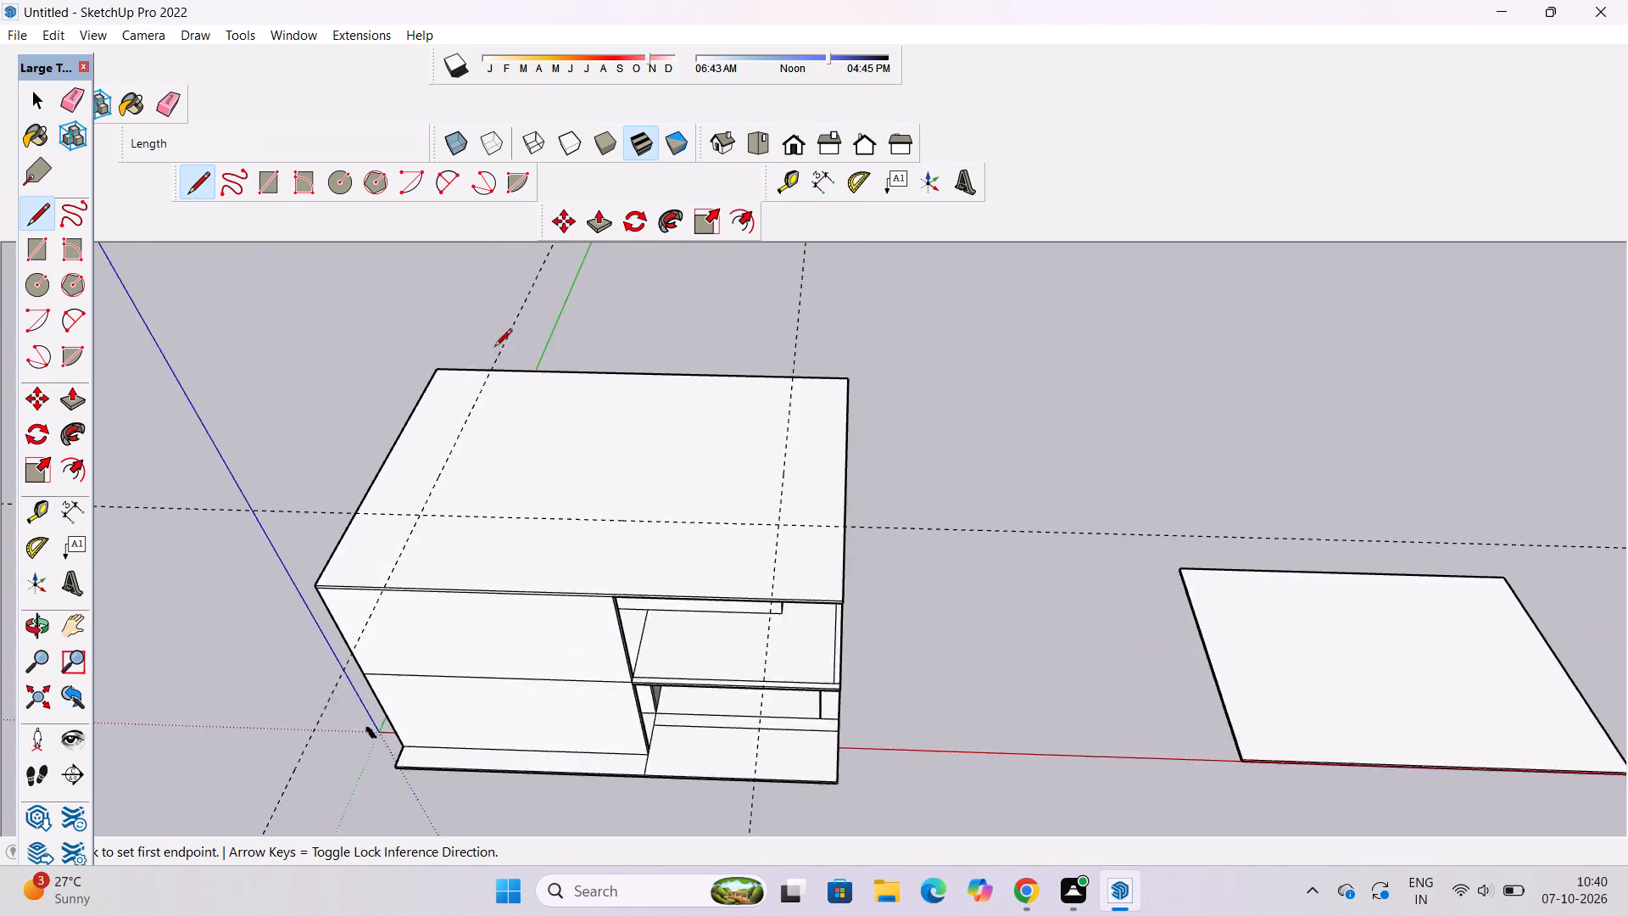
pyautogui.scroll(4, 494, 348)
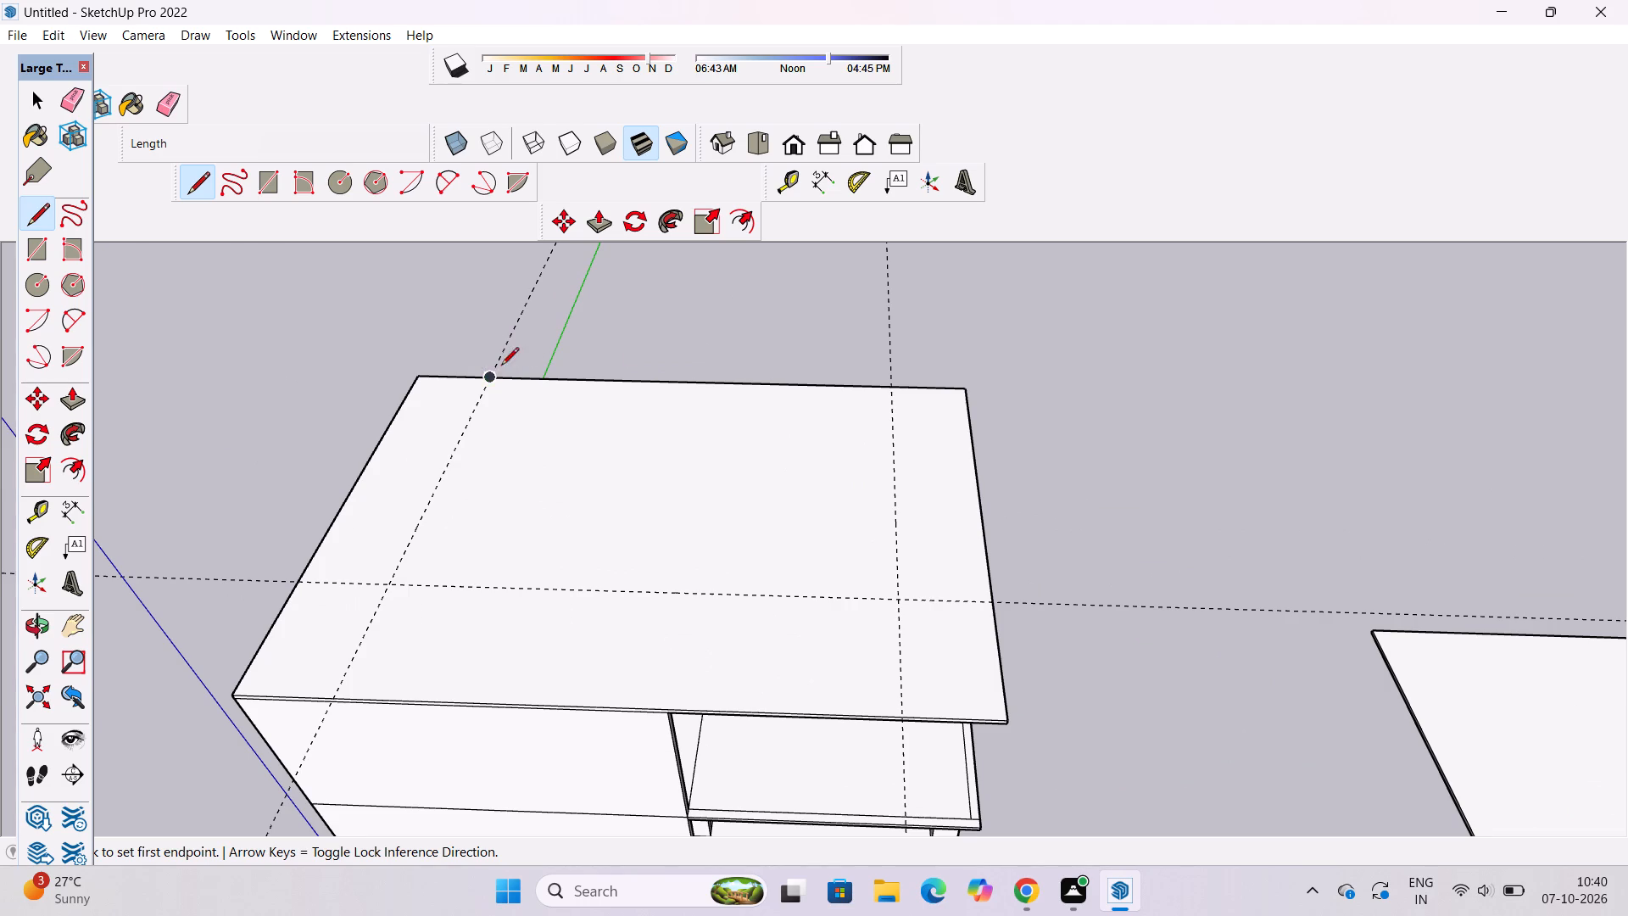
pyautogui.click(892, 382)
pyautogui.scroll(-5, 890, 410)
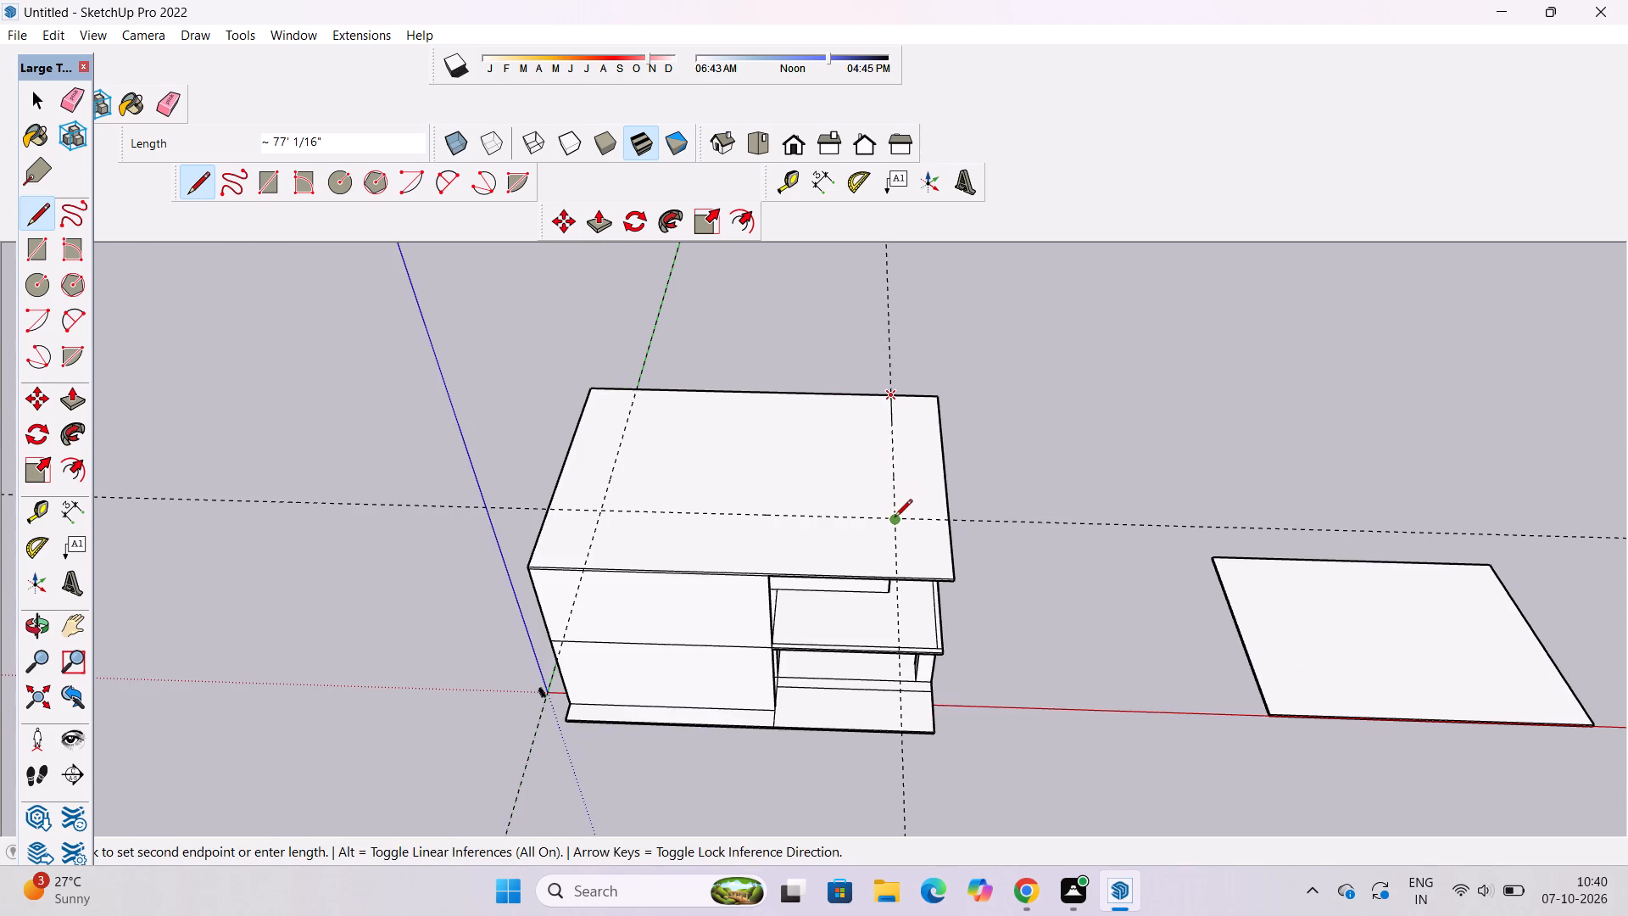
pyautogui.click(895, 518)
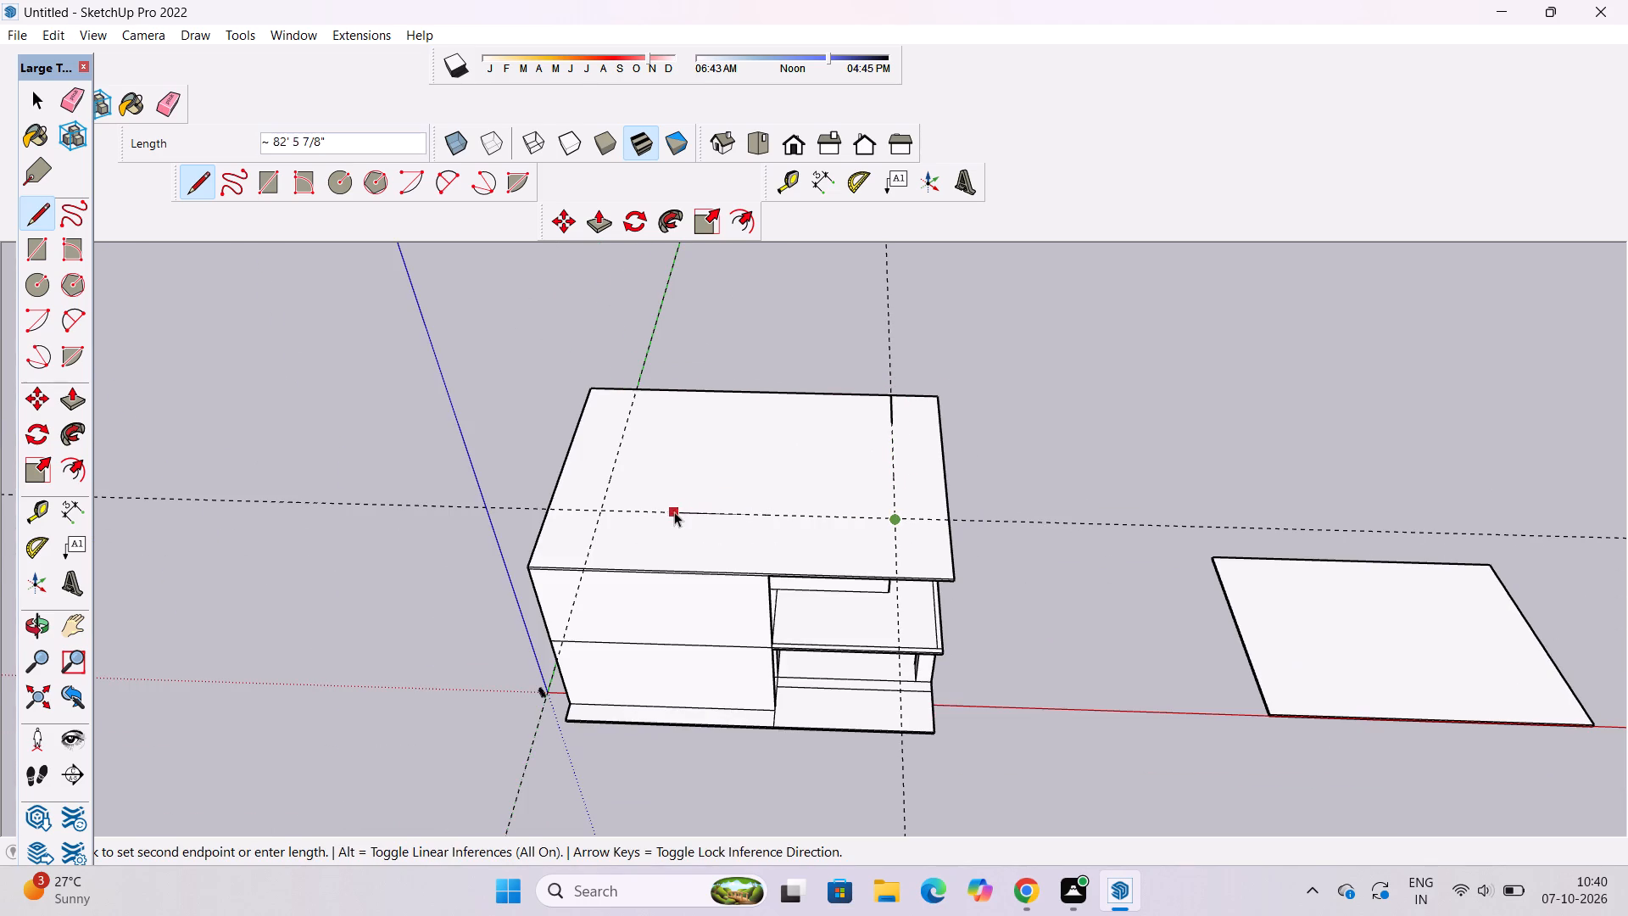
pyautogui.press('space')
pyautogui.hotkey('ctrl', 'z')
# Draw a 77' line along the side guide, from the roof slab's edge opposite the solid wall to the crossing guide.
pyautogui.press('l')
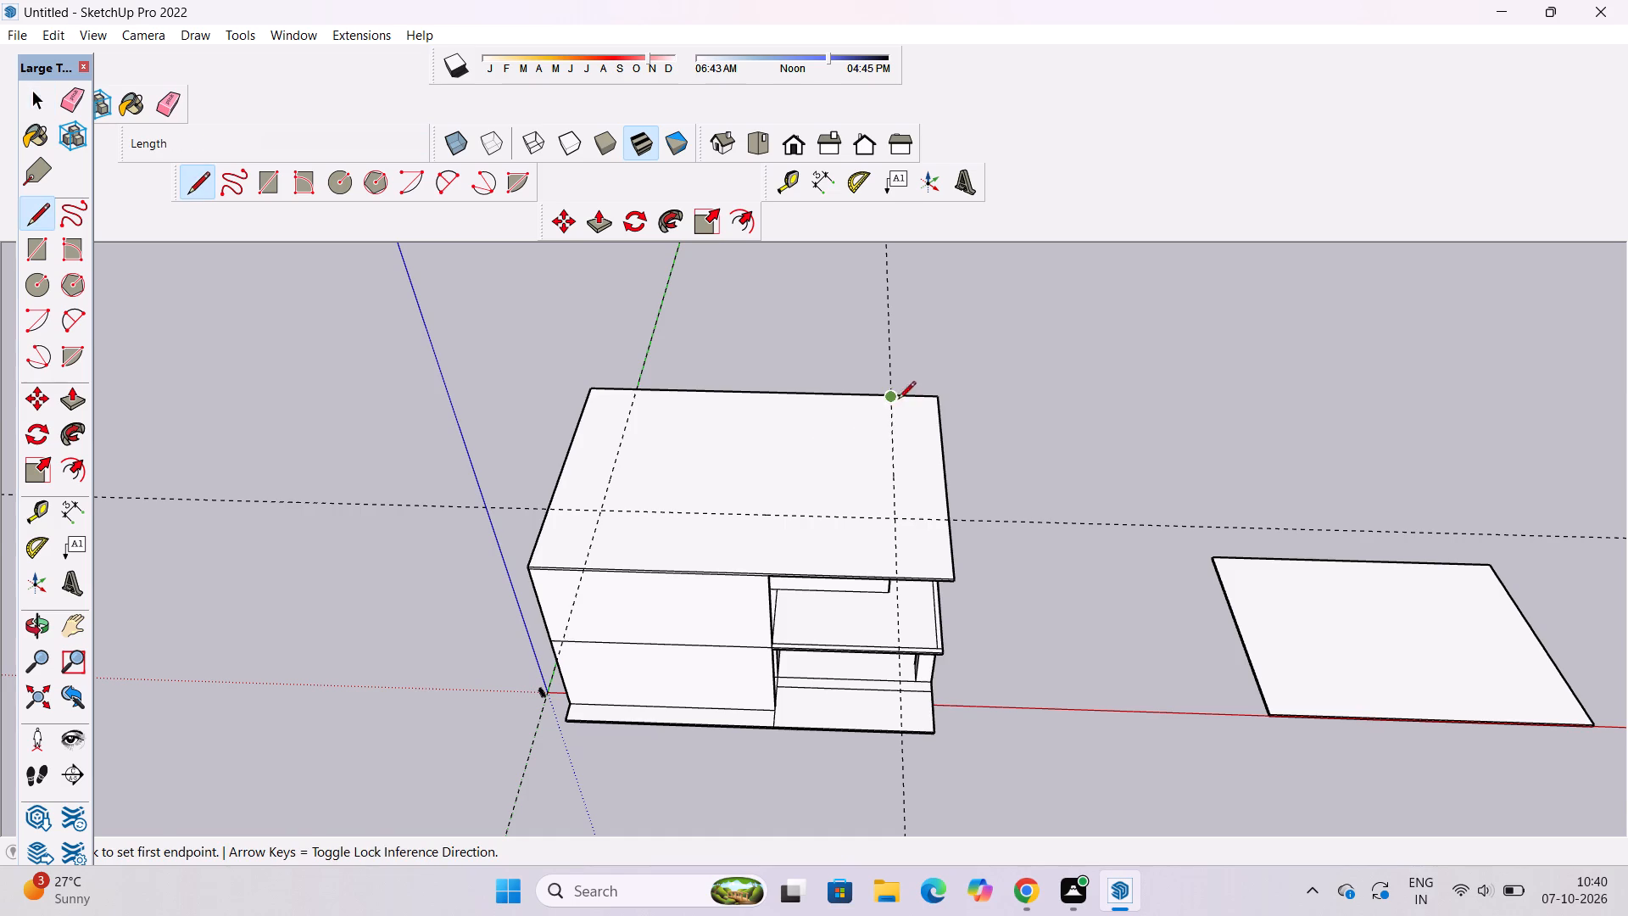
pyautogui.scroll(16, 889, 407)
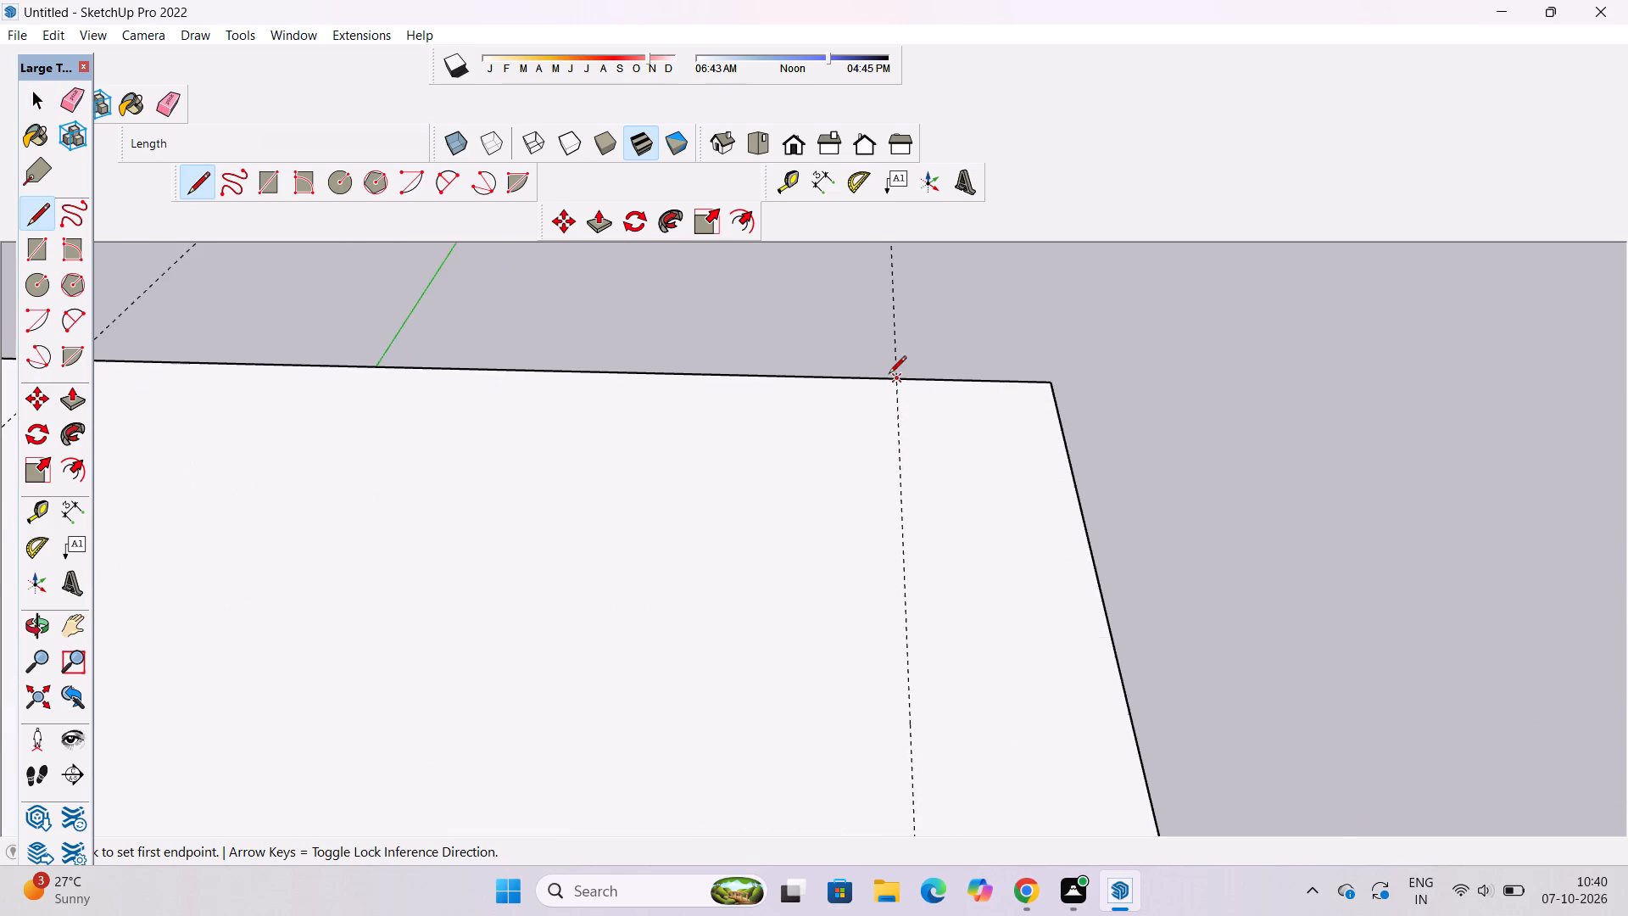
pyautogui.scroll(3, 889, 375)
pyautogui.click(901, 384)
pyautogui.scroll(-16, 901, 384)
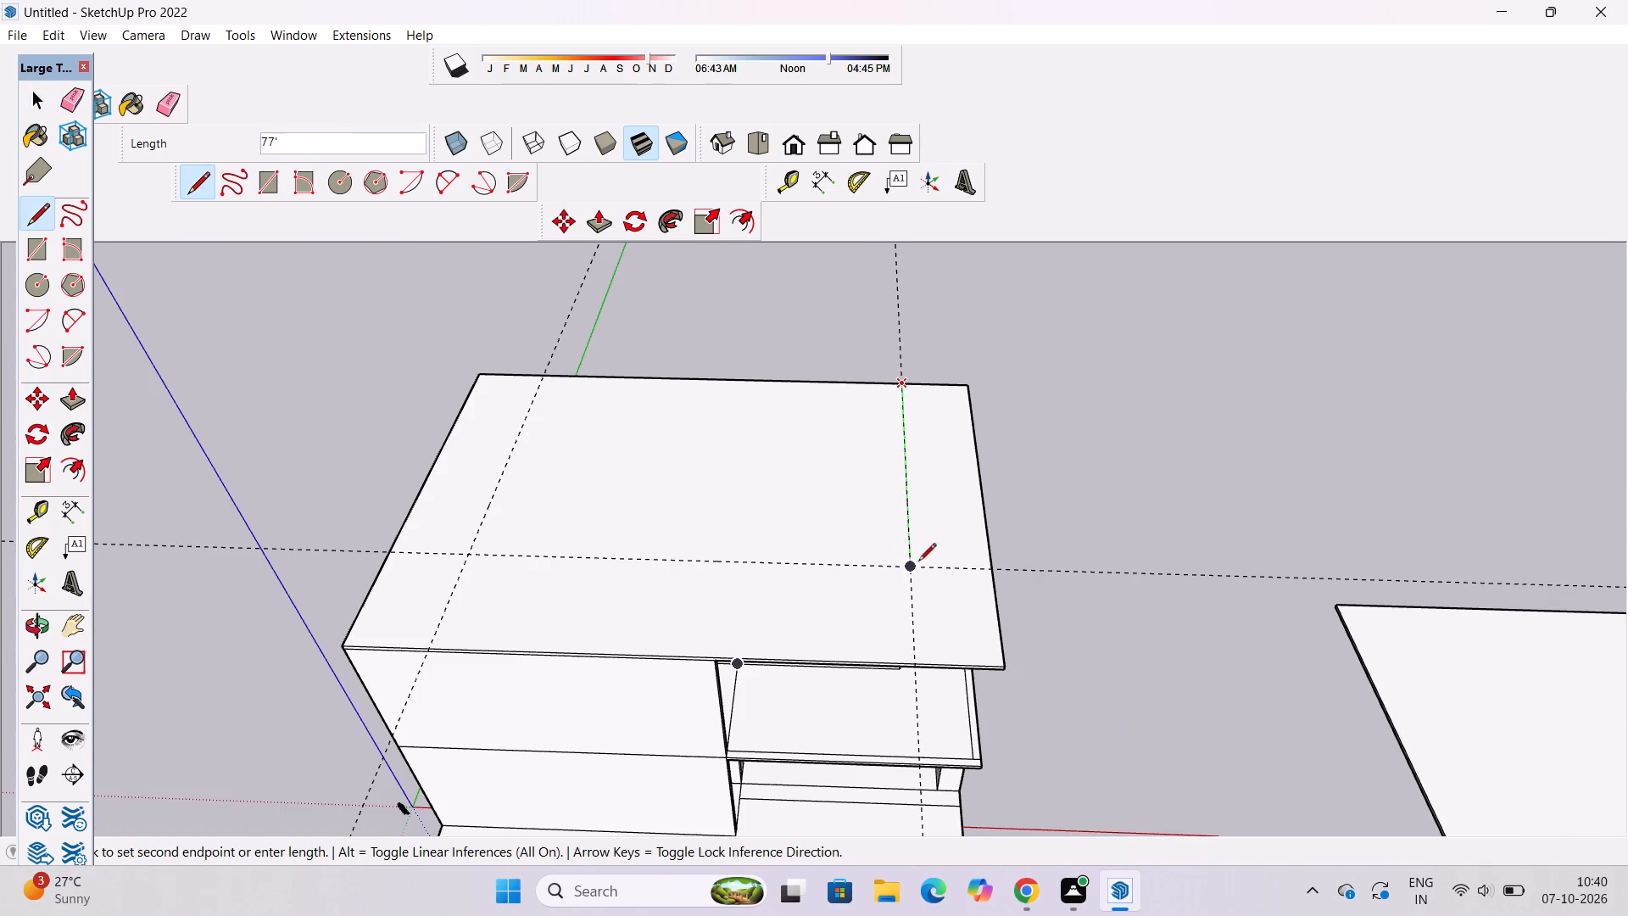
pyautogui.scroll(9, 908, 570)
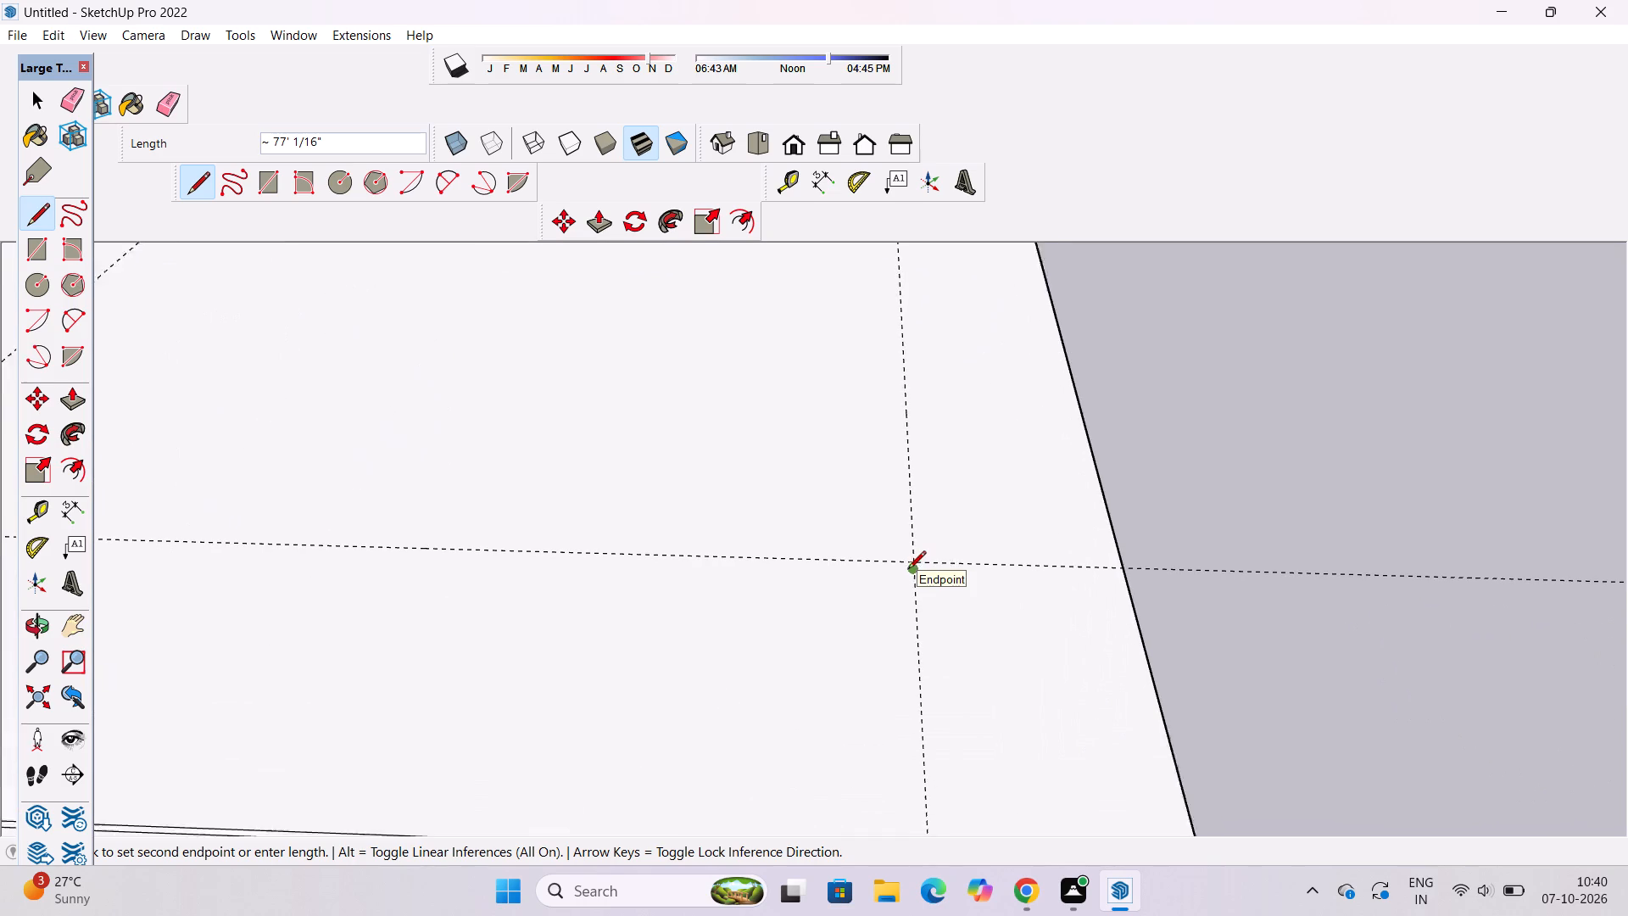
pyautogui.scroll(1, 908, 570)
pyautogui.click(913, 560)
# Continue the roof outline 110' along the crossing guide and 77' along the other side guide back to the slab's edge.
pyautogui.scroll(-9, 913, 560)
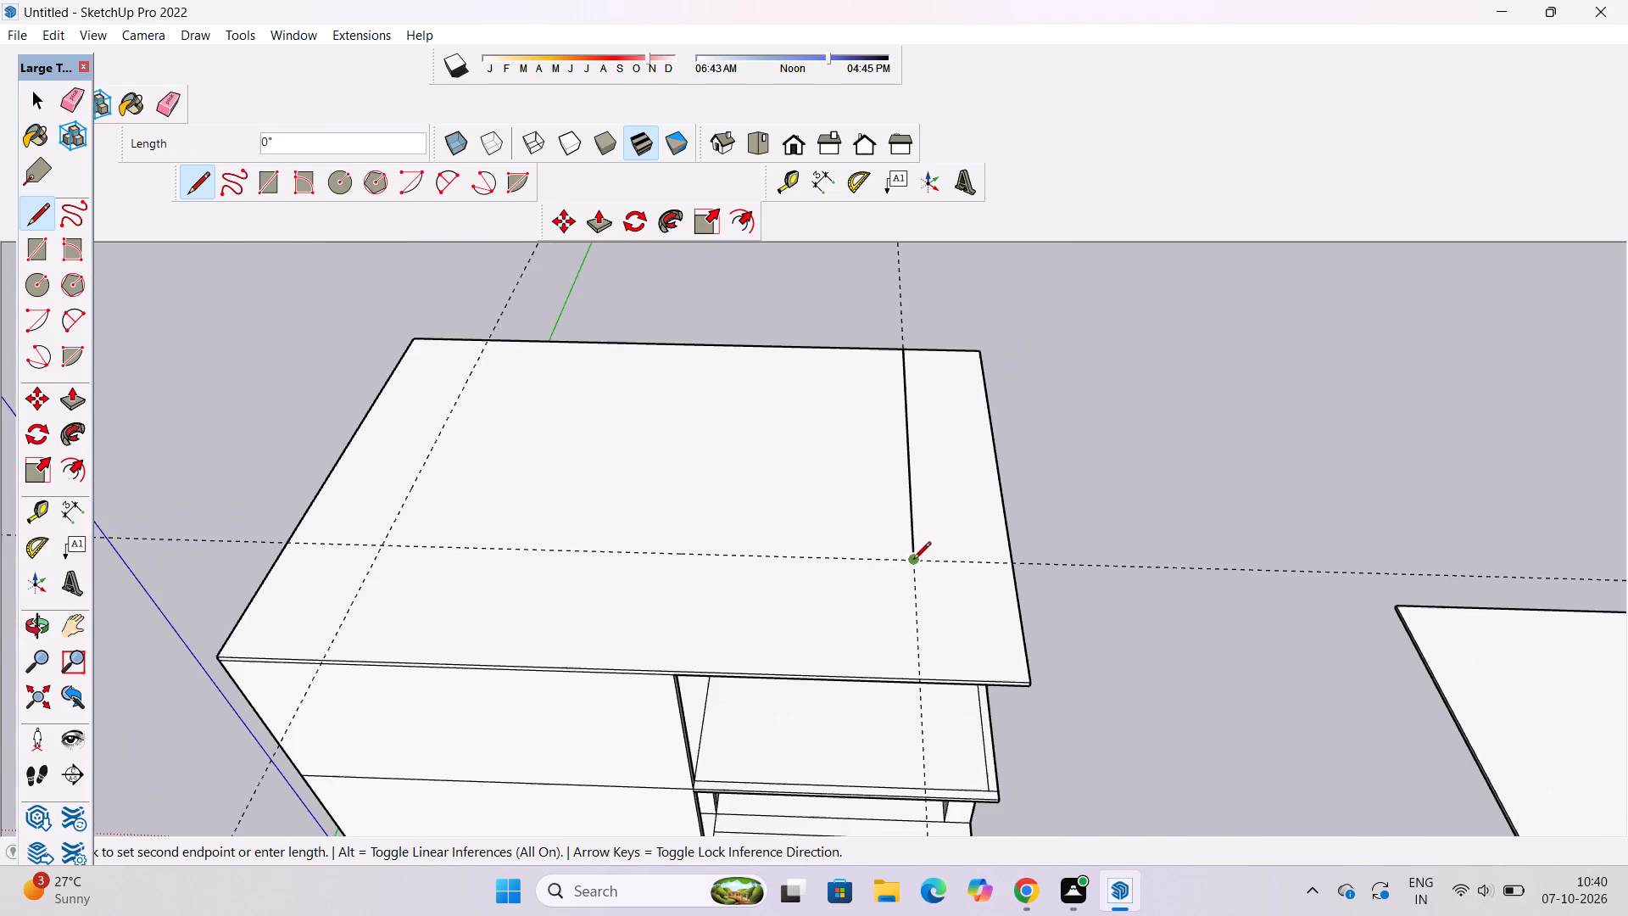
pyautogui.scroll(8, 380, 543)
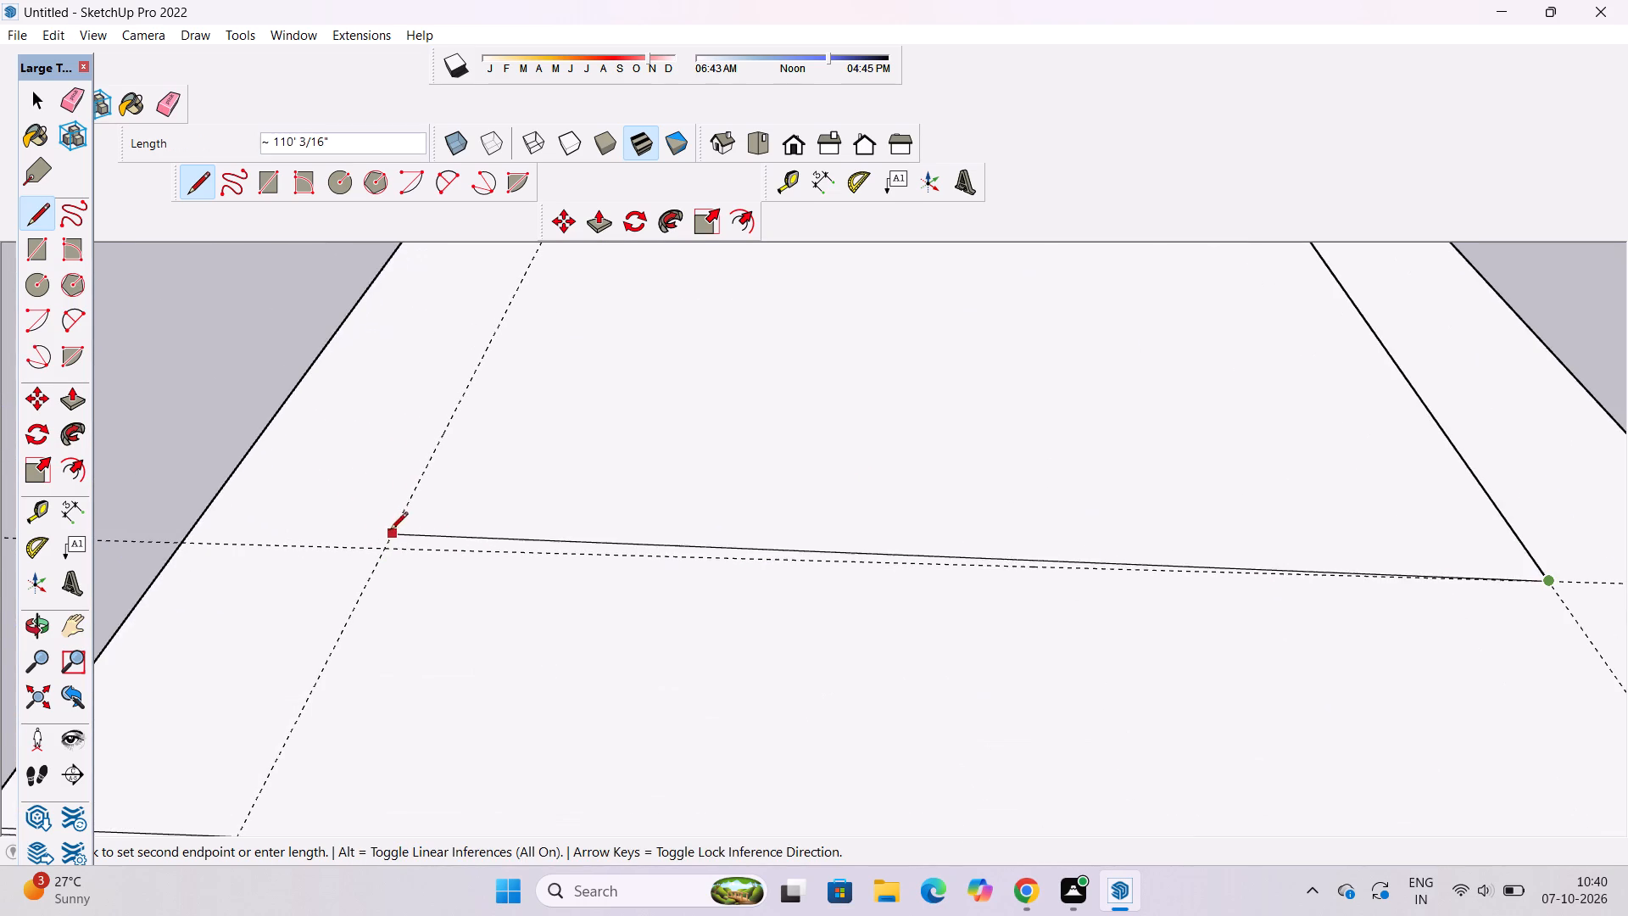
pyautogui.scroll(9, 384, 547)
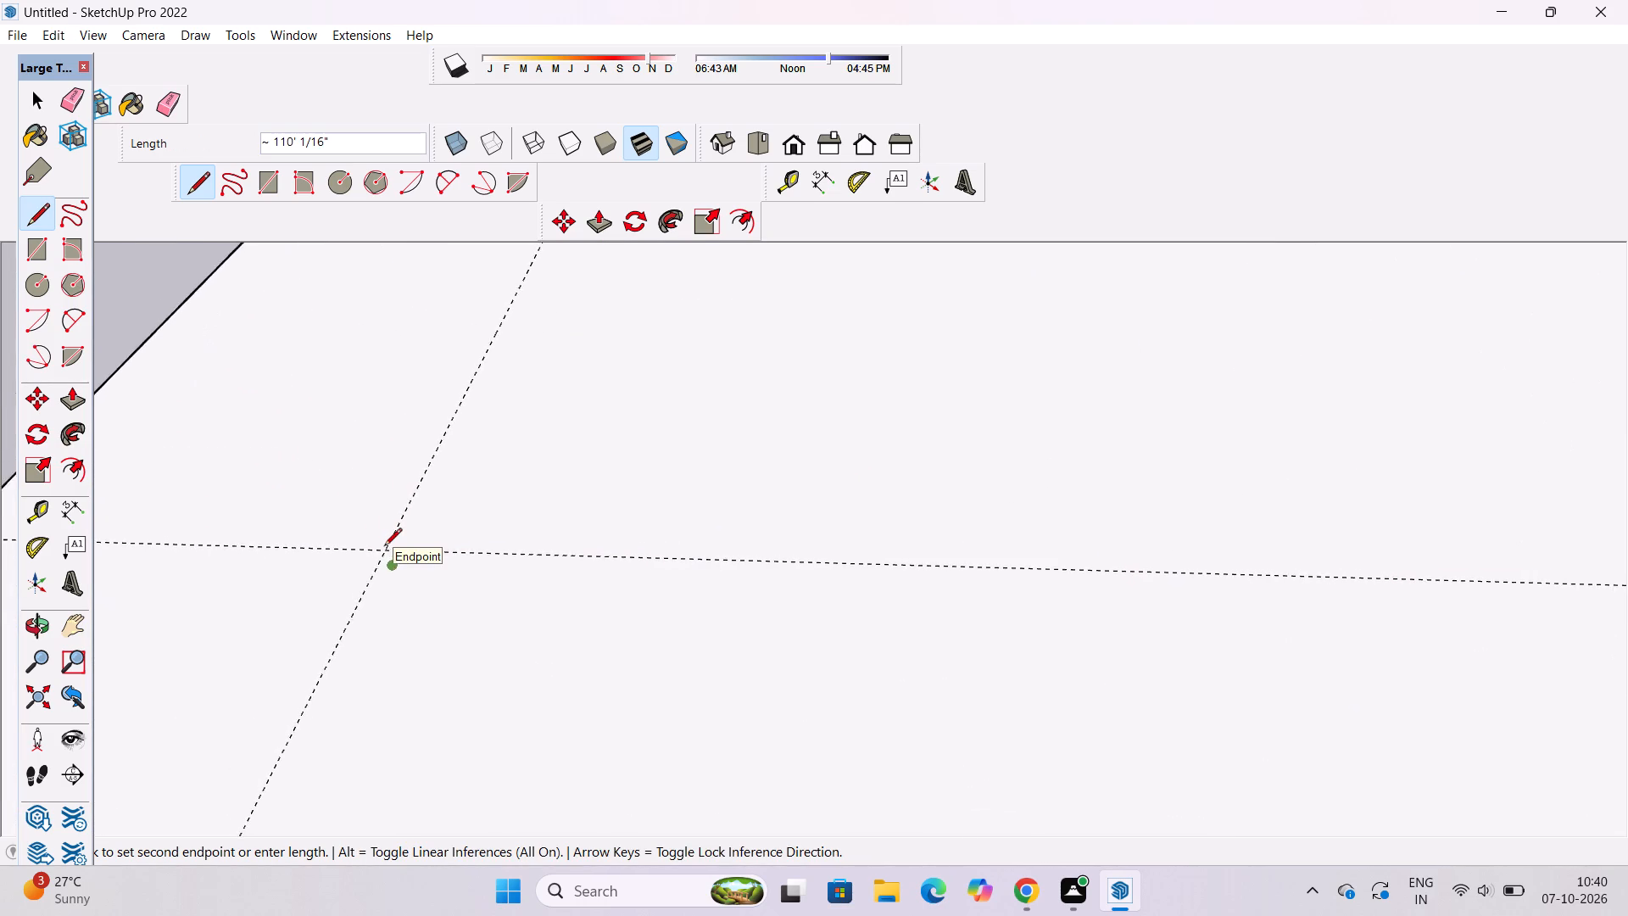
pyautogui.scroll(7, 384, 547)
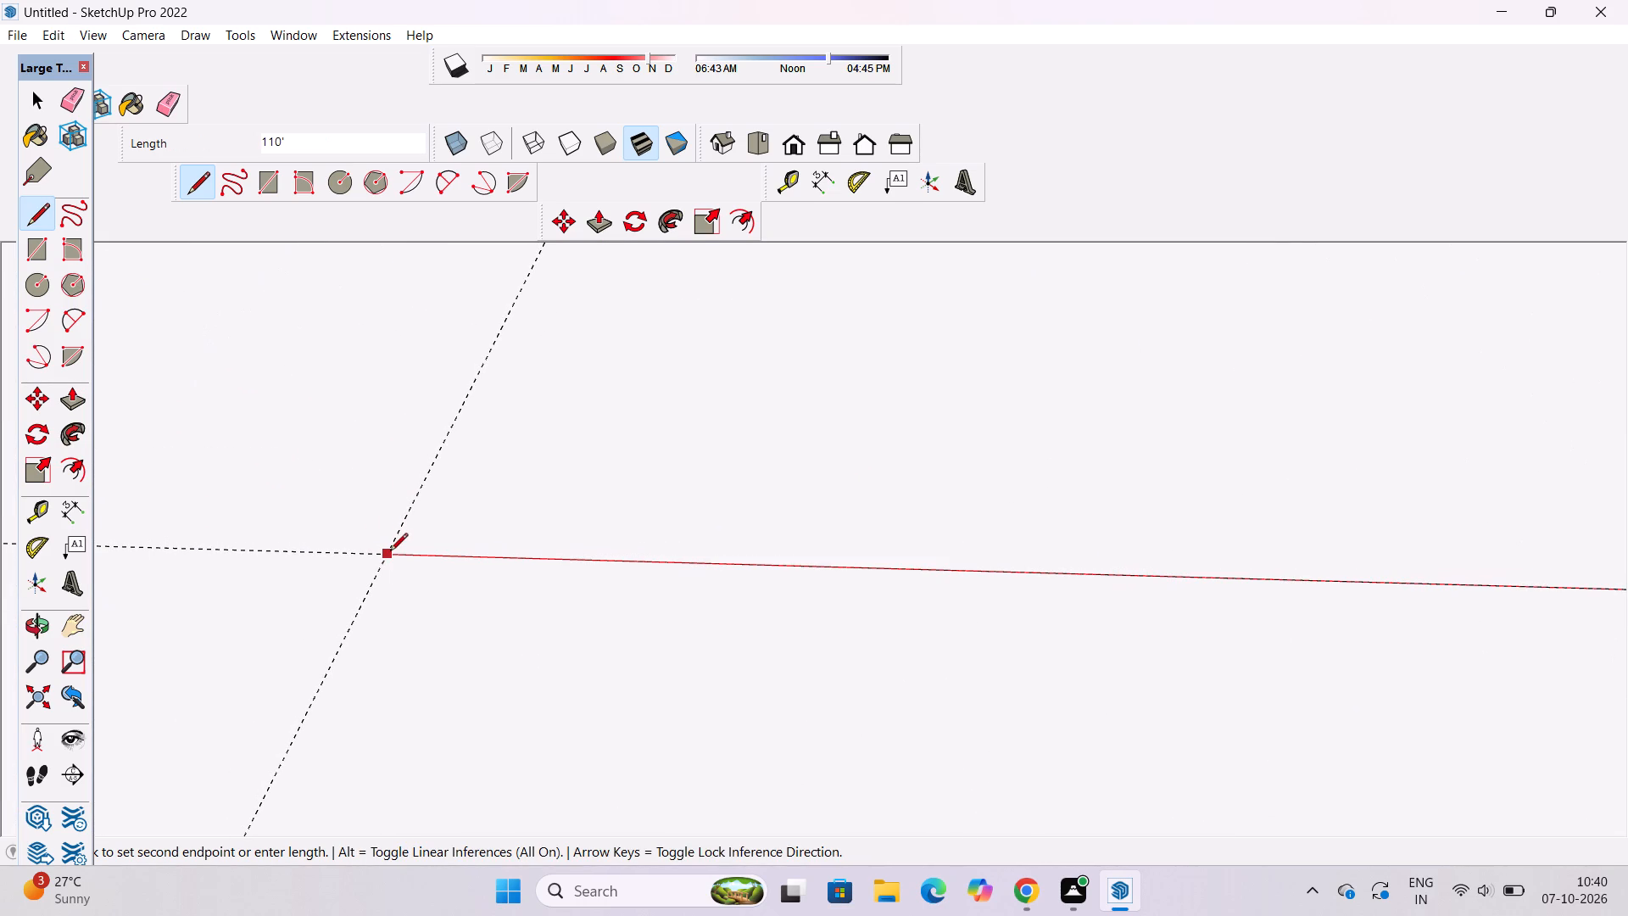
pyautogui.click(390, 552)
pyautogui.scroll(-20, 417, 523)
pyautogui.scroll(-6, 417, 523)
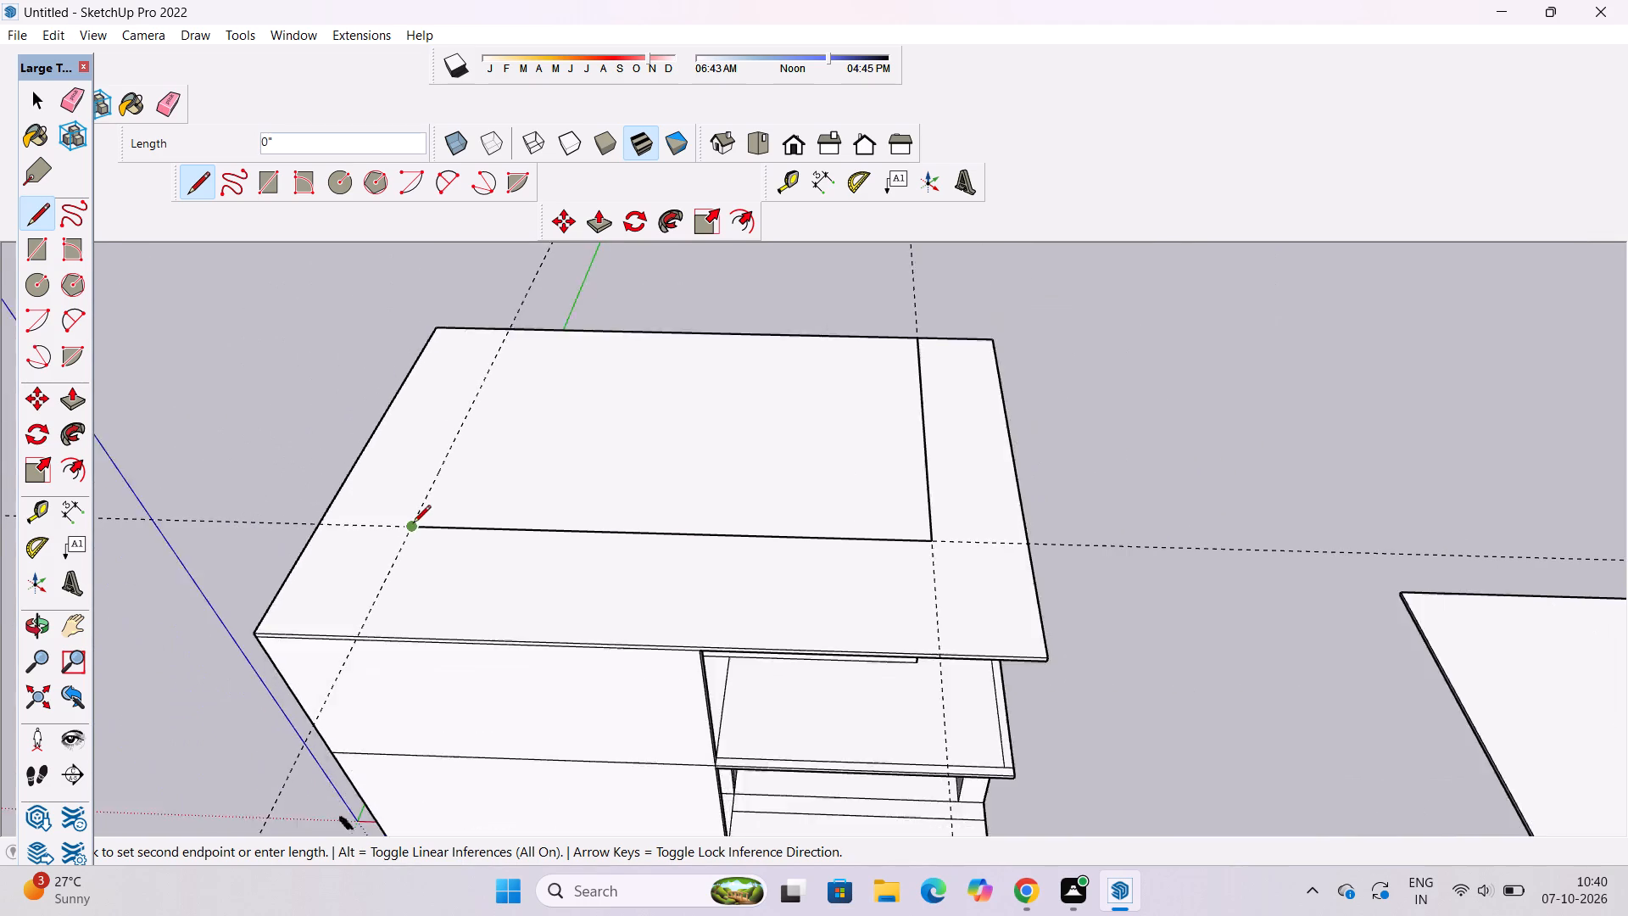
pyautogui.scroll(-3, 413, 524)
pyautogui.scroll(16, 500, 372)
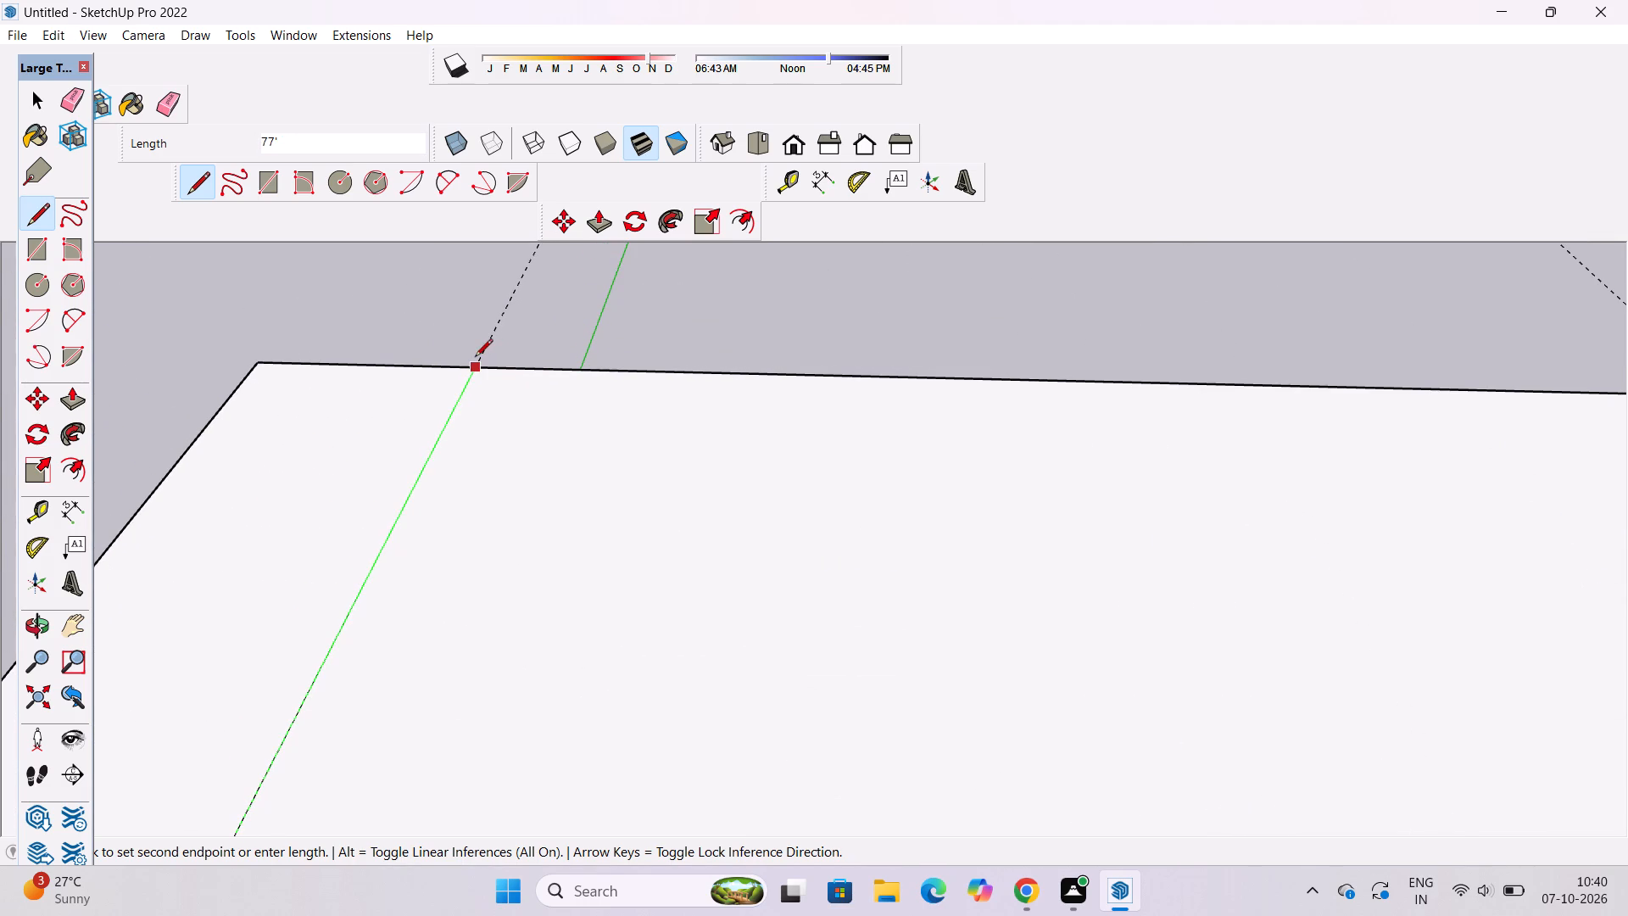
pyautogui.click(476, 368)
pyautogui.press('space')
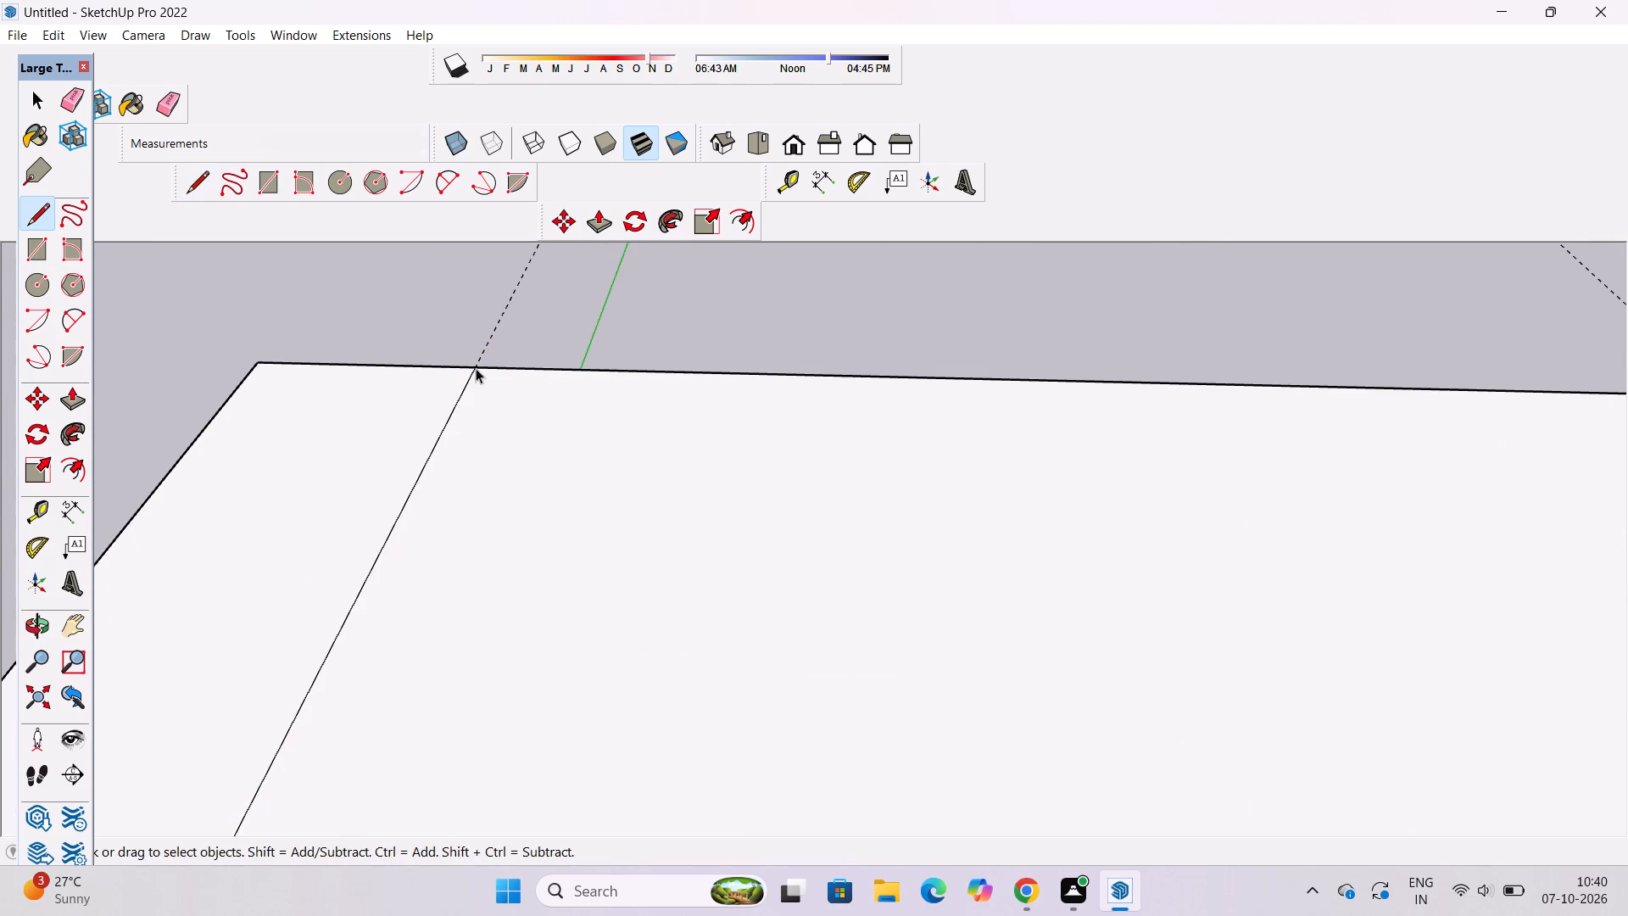
# Erase the three guides that cross the roof slab.
pyautogui.write('o')
pyautogui.scroll(-17, 528, 345)
pyautogui.moveTo(410, 484); pyautogui.dragTo(909, 513)
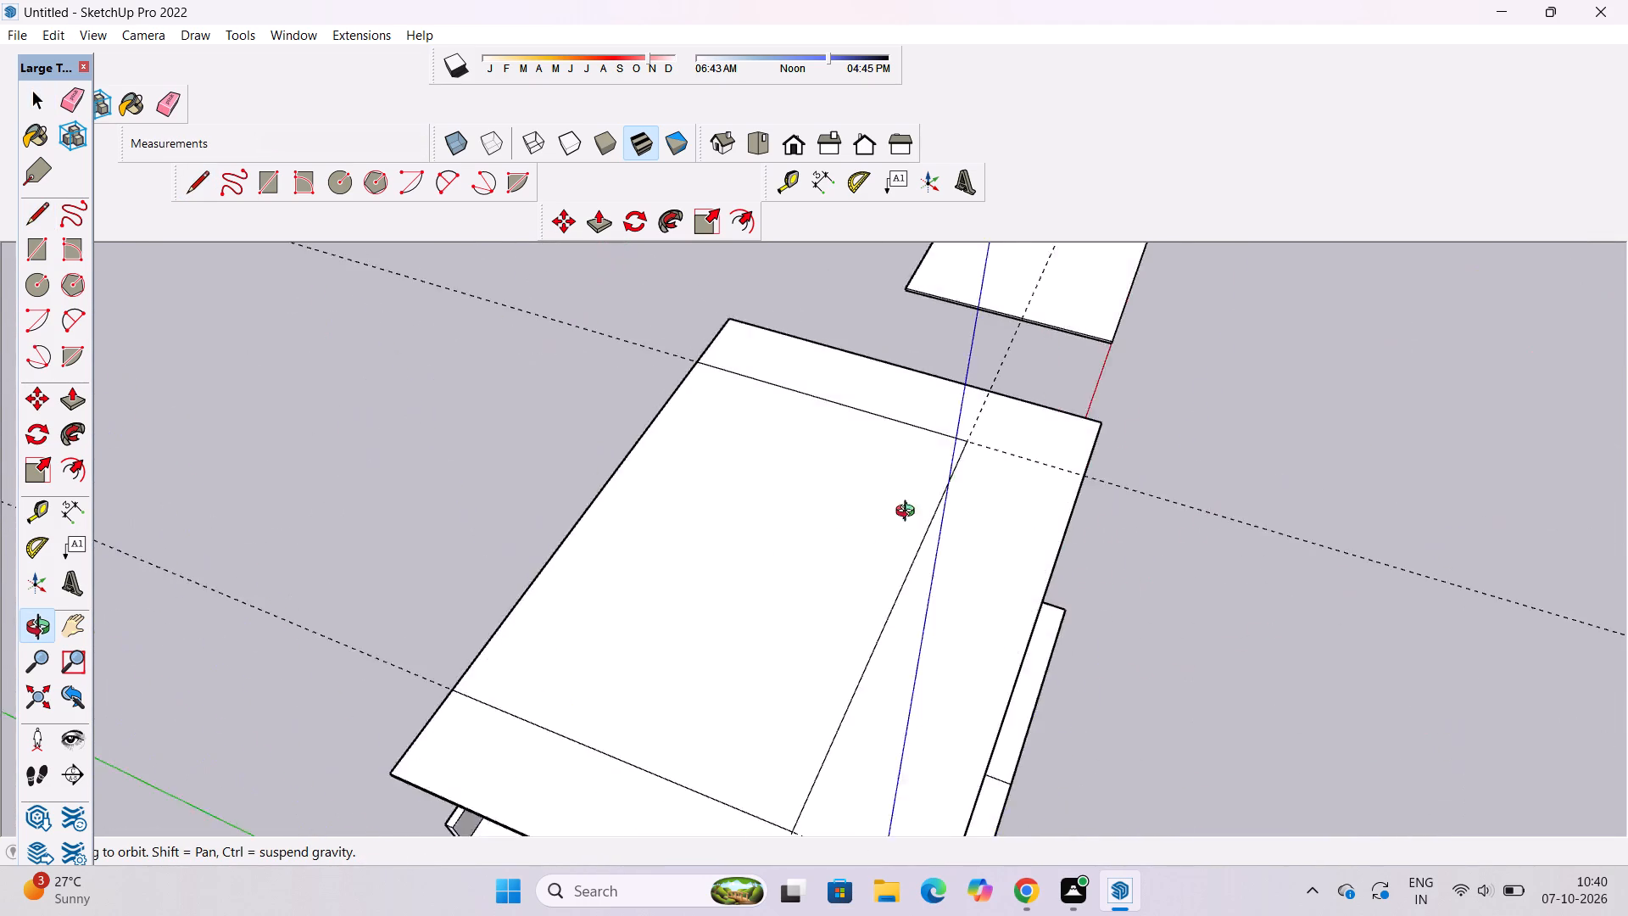
pyautogui.moveTo(909, 513); pyautogui.dragTo(967, 400)
pyautogui.scroll(-5, 952, 427)
pyautogui.keyDown('shift'); pyautogui.moveTo(929, 471); pyautogui.dragTo(831, 439); pyautogui.keyUp('shift')
pyautogui.moveTo(885, 478); pyautogui.dragTo(1050, 514)
pyautogui.moveTo(1048, 535); pyautogui.dragTo(1037, 437)
pyautogui.moveTo(1043, 470); pyautogui.dragTo(1054, 489)
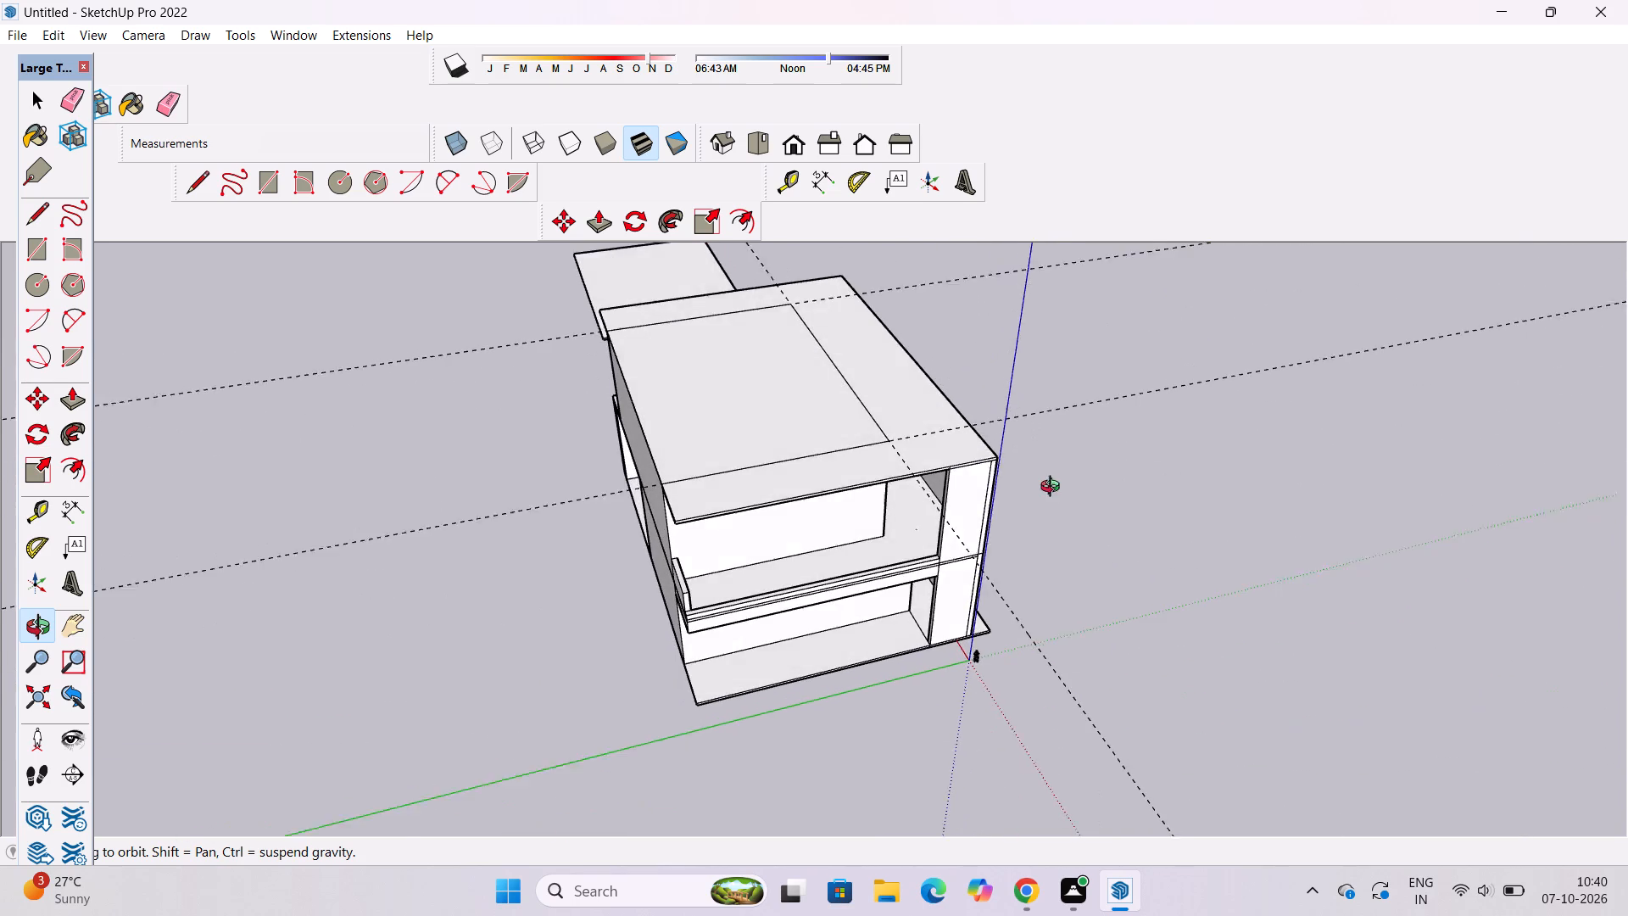
pyautogui.moveTo(1054, 489); pyautogui.dragTo(1066, 511)
pyautogui.press('e')
pyautogui.moveTo(386, 352); pyautogui.dragTo(390, 367)
pyautogui.doubleClick(390, 367)
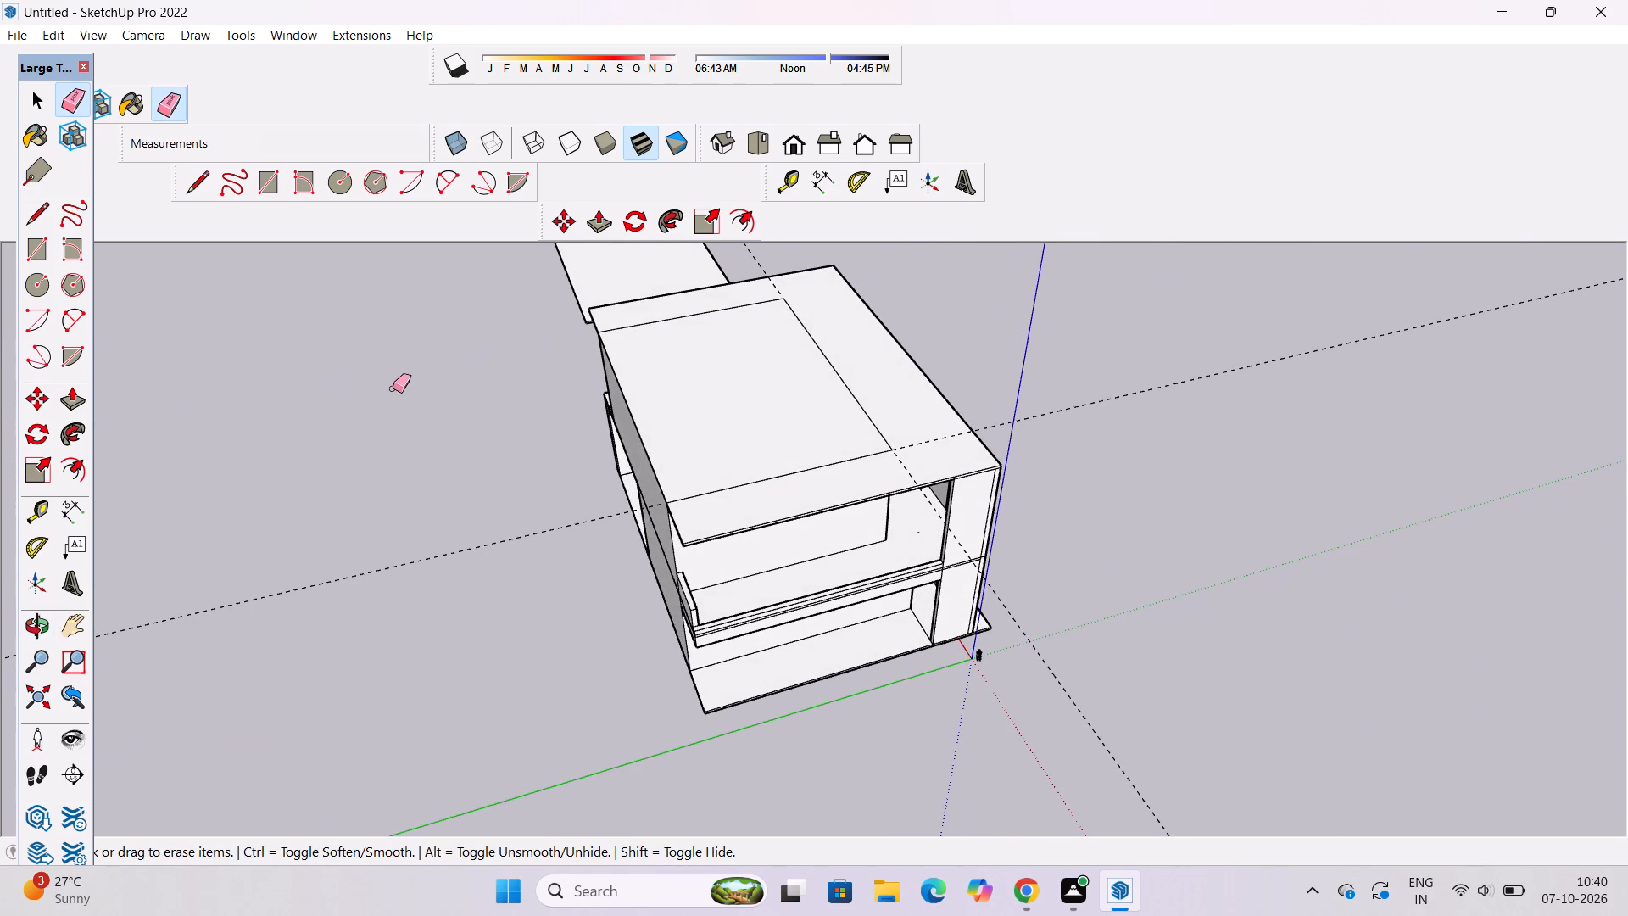
pyautogui.moveTo(399, 414); pyautogui.dragTo(438, 570)
pyautogui.scroll(-6, 373, 530)
pyautogui.moveTo(949, 569); pyautogui.dragTo(737, 707)
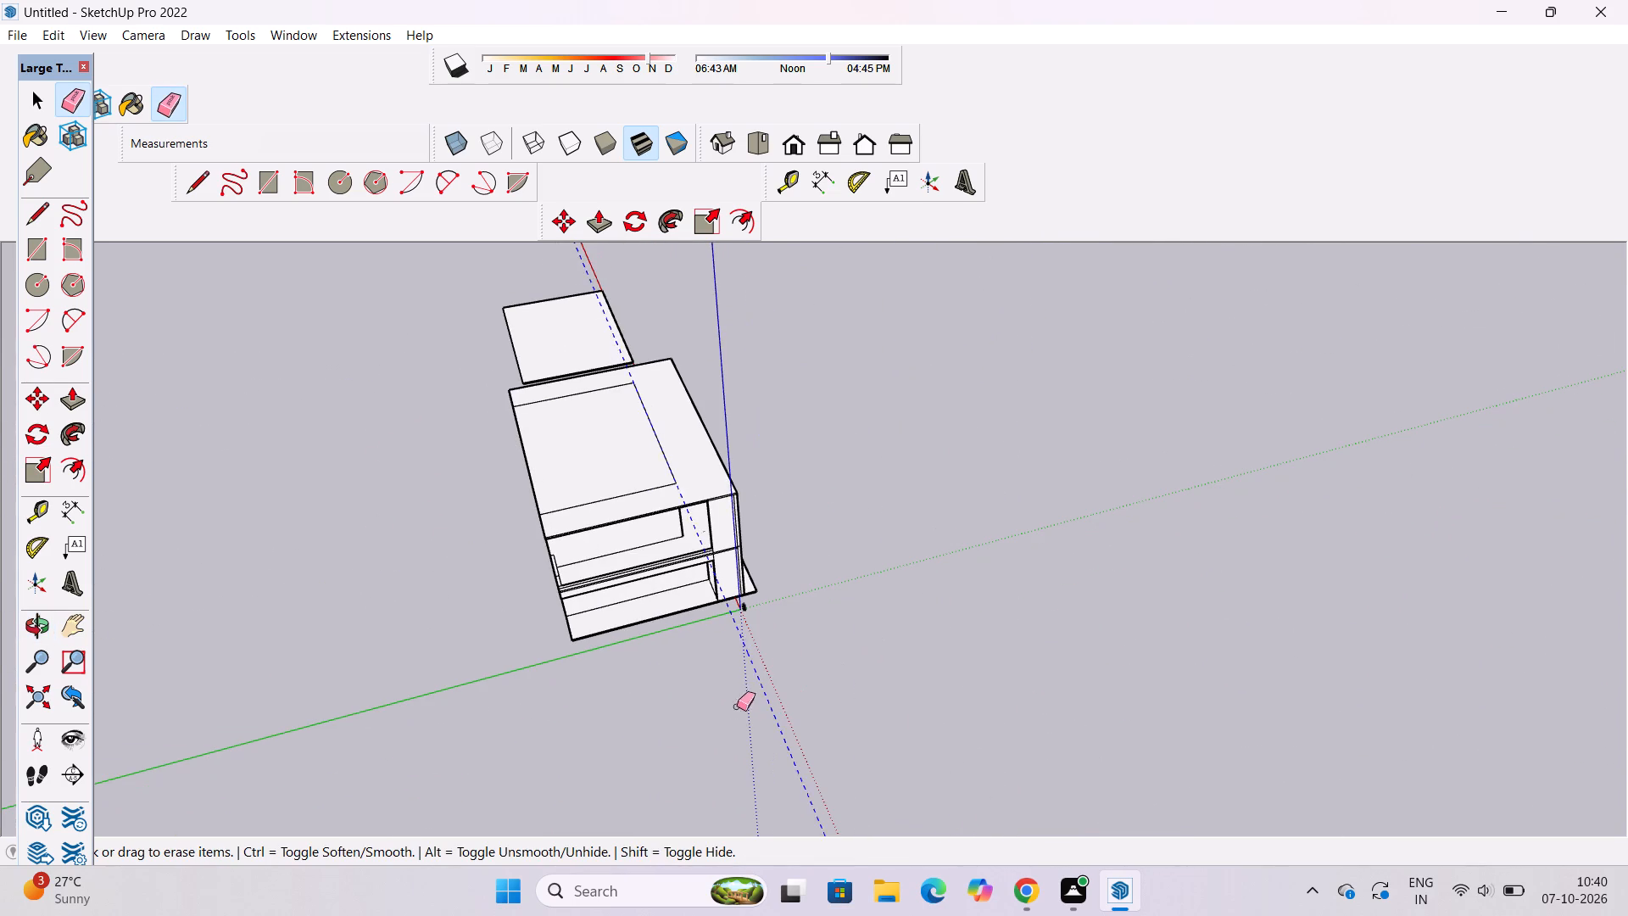
pyautogui.moveTo(737, 707); pyautogui.dragTo(733, 714)
# Pull the inset roof face up 40' to form an upper block.
pyautogui.press('o')
pyautogui.scroll(4, 716, 416)
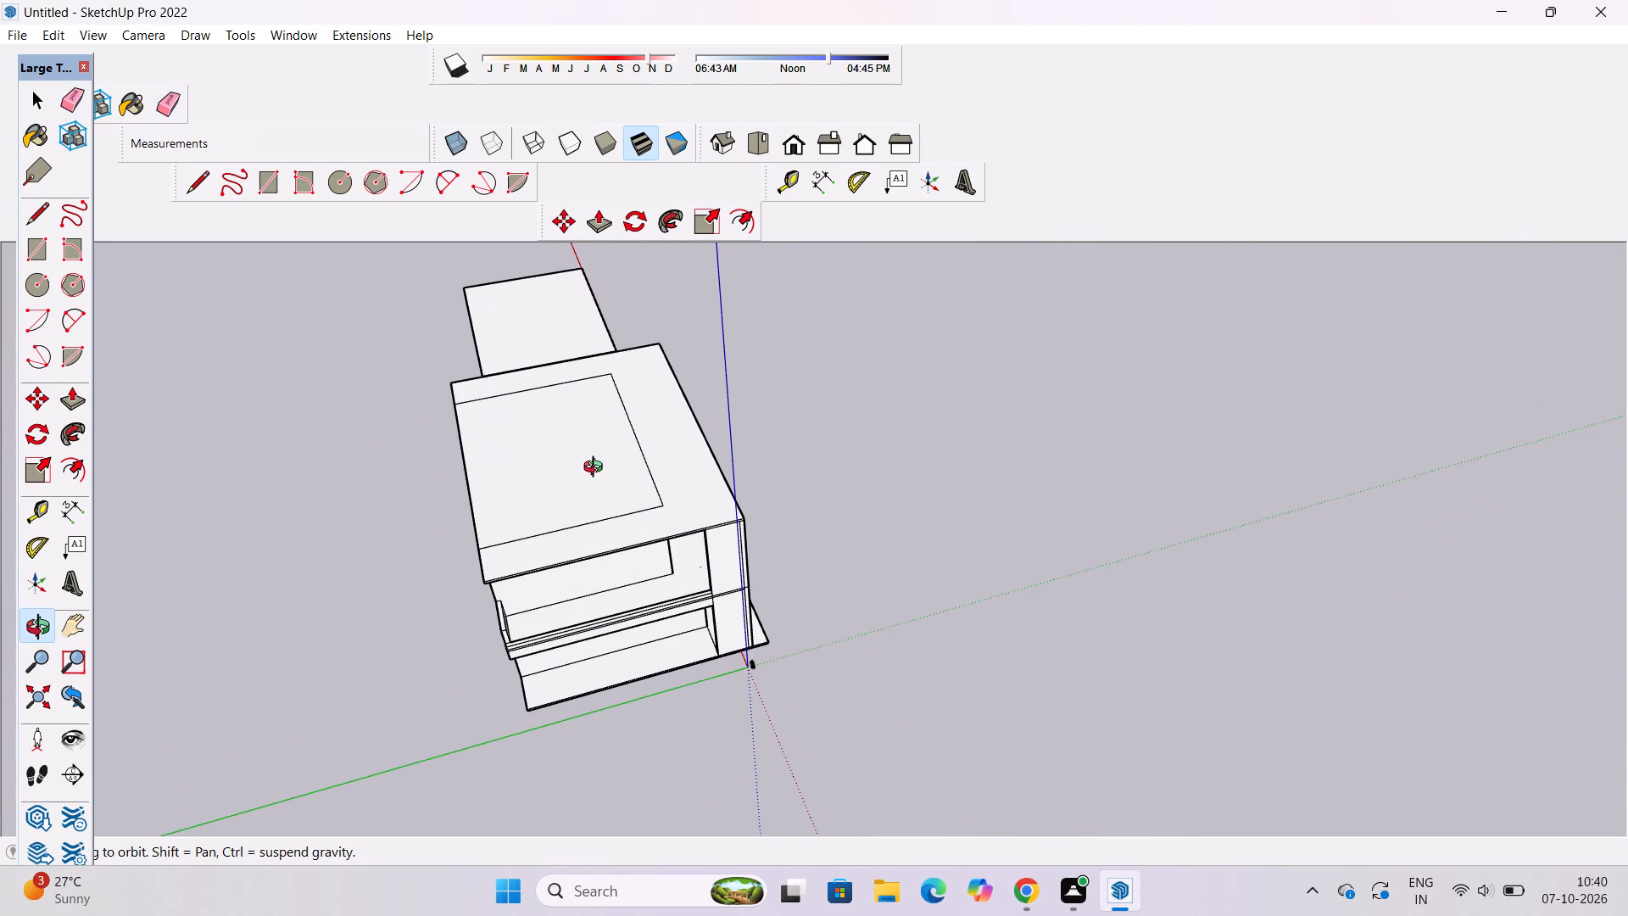
pyautogui.keyDown('shift'); pyautogui.moveTo(577, 473); pyautogui.dragTo(775, 476); pyautogui.keyUp('shift')
pyautogui.moveTo(585, 571); pyautogui.dragTo(729, 539)
pyautogui.scroll(3, 745, 522)
pyautogui.keyDown('shift'); pyautogui.moveTo(728, 523); pyautogui.dragTo(662, 565); pyautogui.keyUp('shift')
pyautogui.moveTo(659, 566); pyautogui.dragTo(789, 516)
pyautogui.keyDown('shift'); pyautogui.moveTo(791, 517); pyautogui.dragTo(791, 520); pyautogui.keyUp('shift')
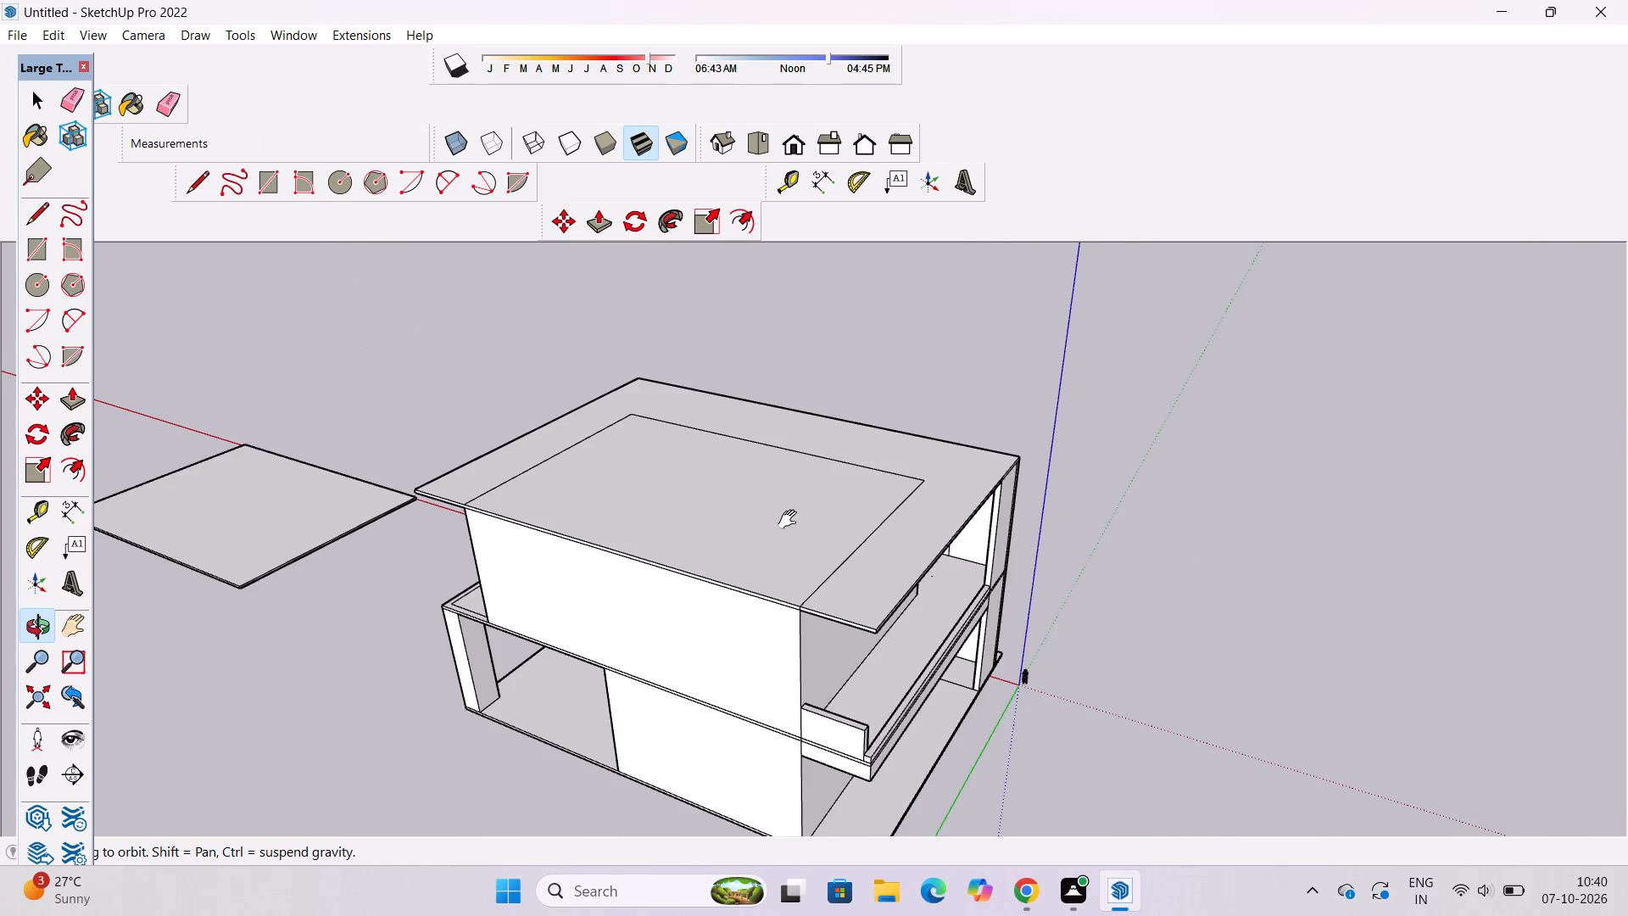
pyautogui.keyDown('shift'); pyautogui.moveTo(791, 520); pyautogui.dragTo(789, 527); pyautogui.keyUp('shift')
pyautogui.moveTo(781, 535); pyautogui.dragTo(769, 564)
pyautogui.scroll(3, 766, 560)
pyautogui.keyDown('shift'); pyautogui.moveTo(767, 546); pyautogui.dragTo(766, 568); pyautogui.keyUp('shift')
pyautogui.press('p')
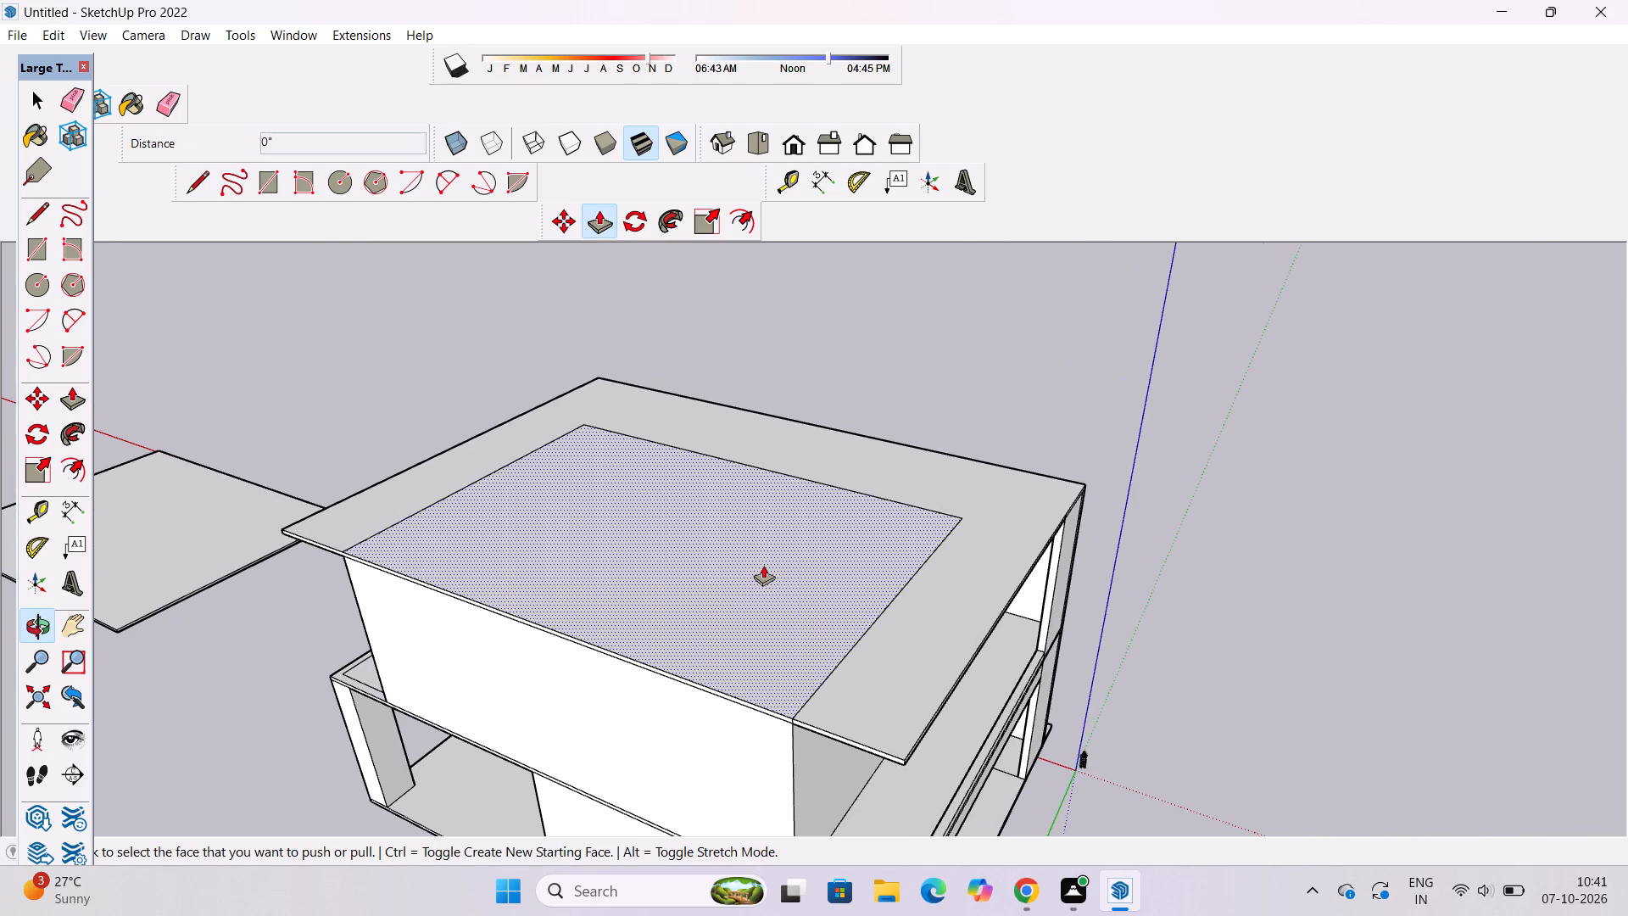
pyautogui.click(755, 572)
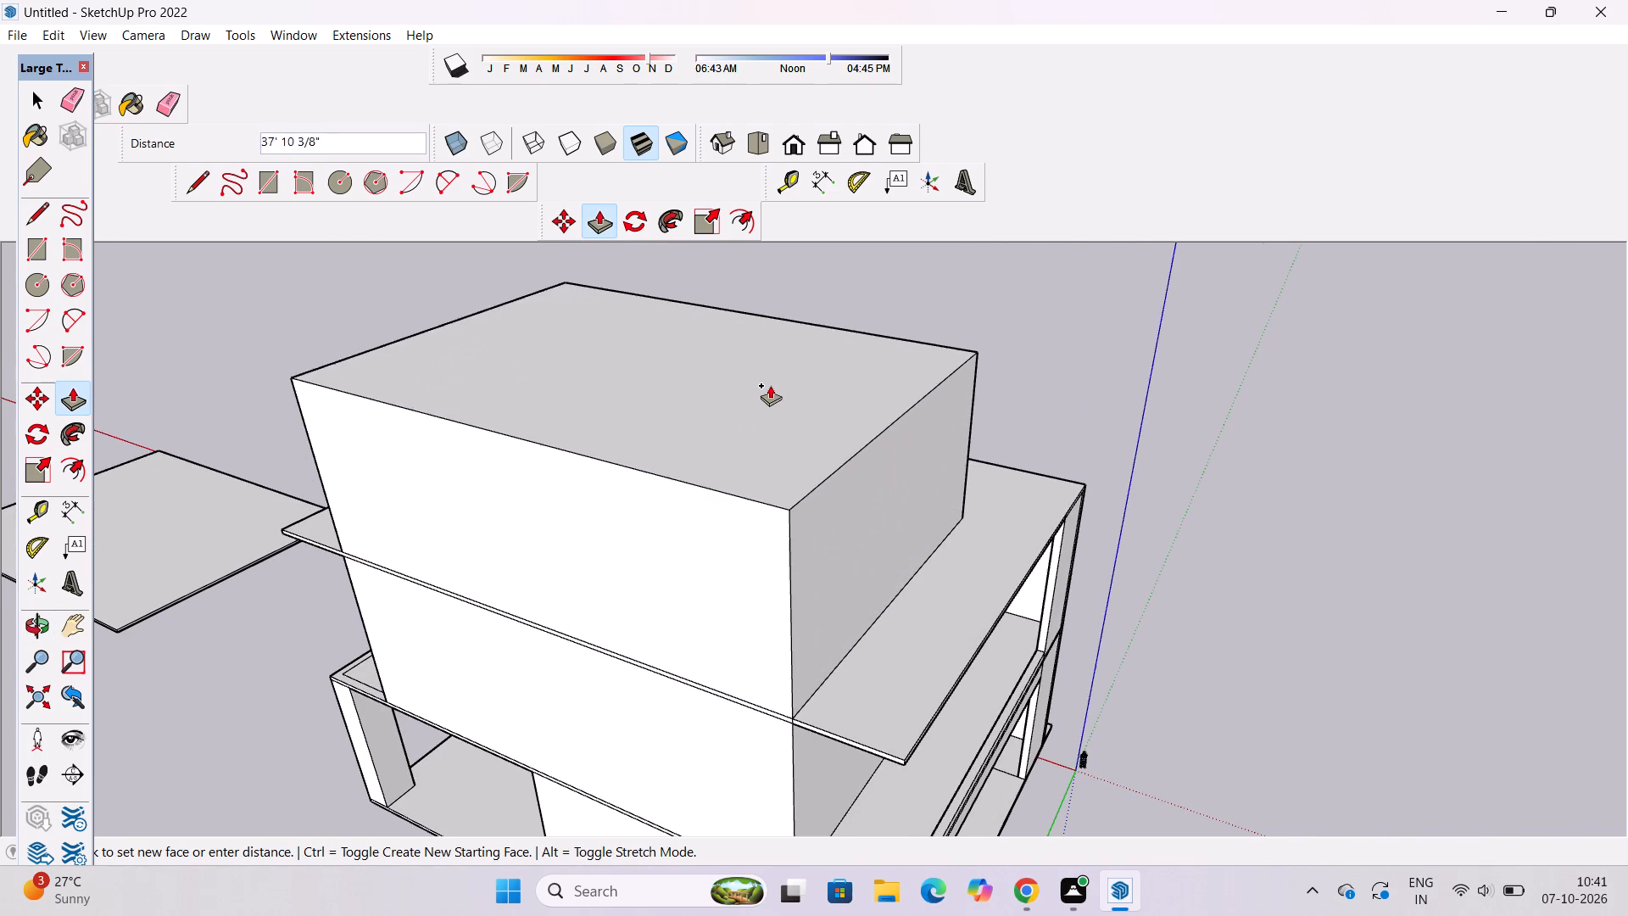
pyautogui.write("40'")
pyautogui.press('Return')
# Examine the raised block and the overhanging slabs from around the building.
pyautogui.press('o')
pyautogui.scroll(-7, 764, 379)
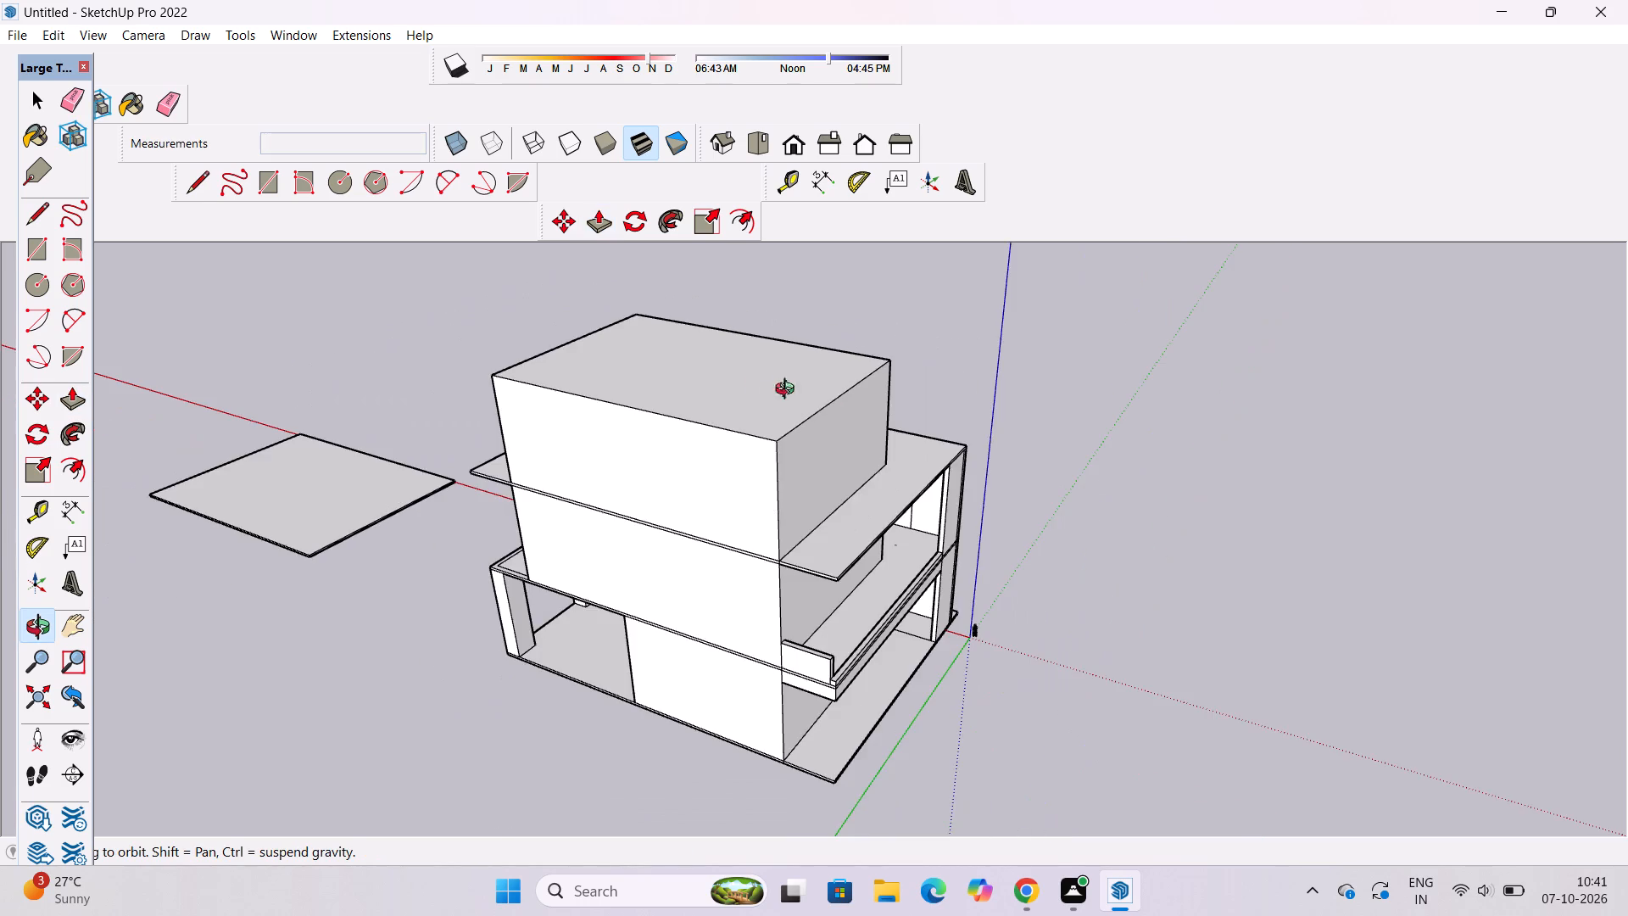
pyautogui.moveTo(850, 427); pyautogui.dragTo(542, 489)
pyautogui.scroll(3, 817, 465)
pyautogui.keyDown('shift'); pyautogui.click(1024, 461); pyautogui.keyUp('shift')
pyautogui.keyDown('shift'); pyautogui.moveTo(1024, 461); pyautogui.dragTo(753, 468); pyautogui.keyUp('shift')
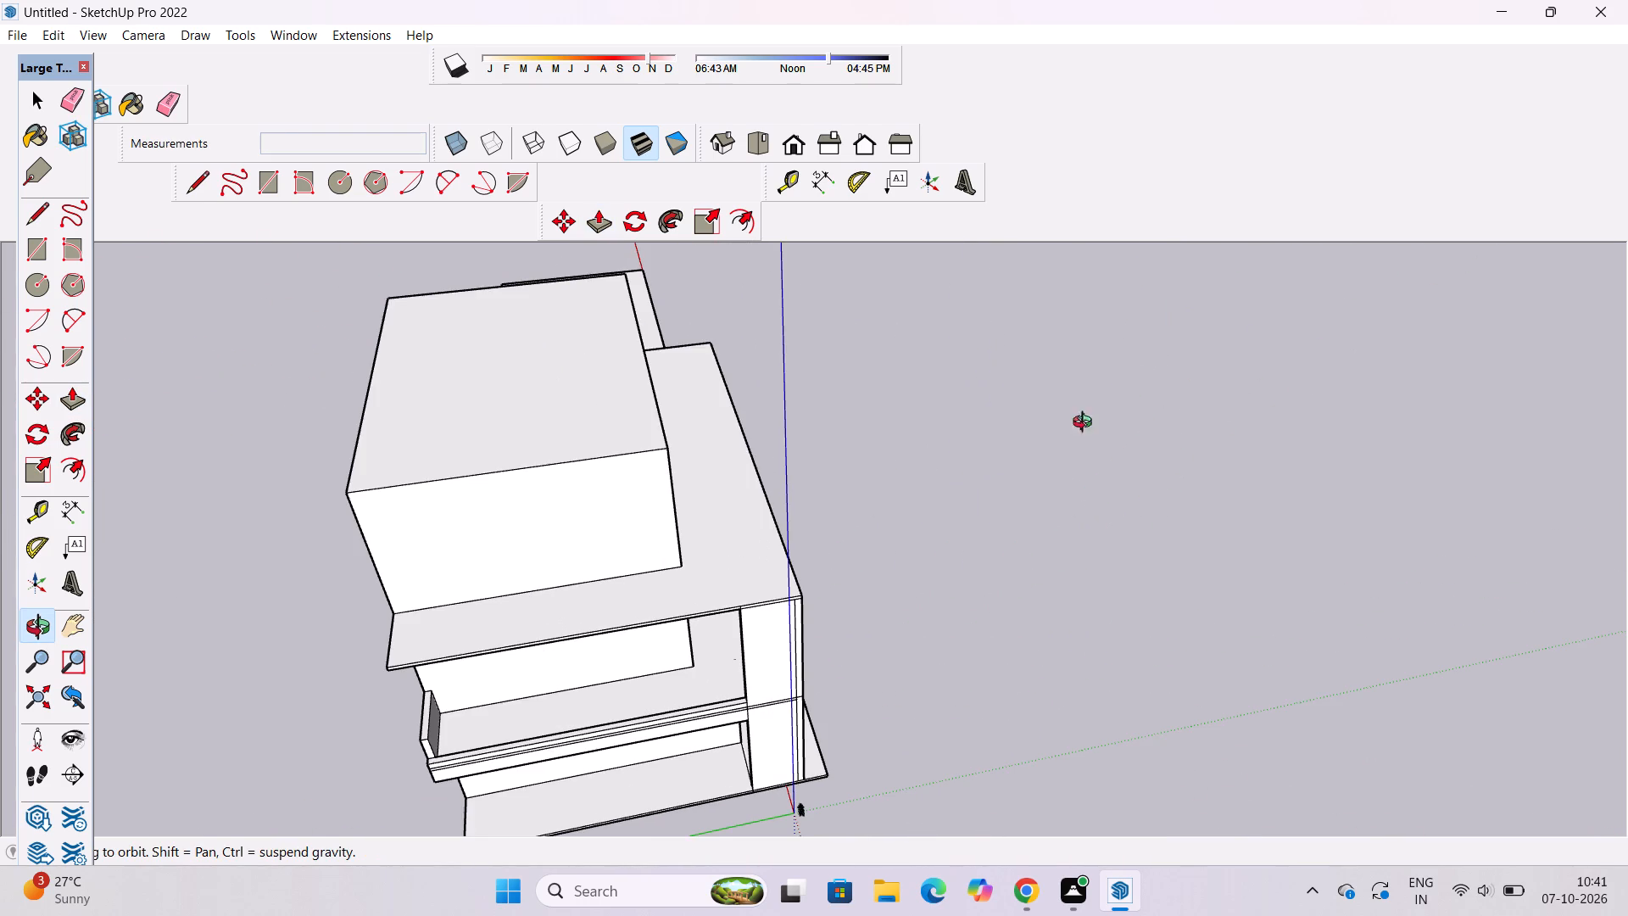
pyautogui.moveTo(1096, 432); pyautogui.dragTo(616, 413)
pyautogui.keyDown('shift'); pyautogui.moveTo(678, 411); pyautogui.dragTo(731, 465); pyautogui.keyUp('shift')
pyautogui.moveTo(861, 449); pyautogui.dragTo(571, 461)
pyautogui.scroll(4, 1096, 436)
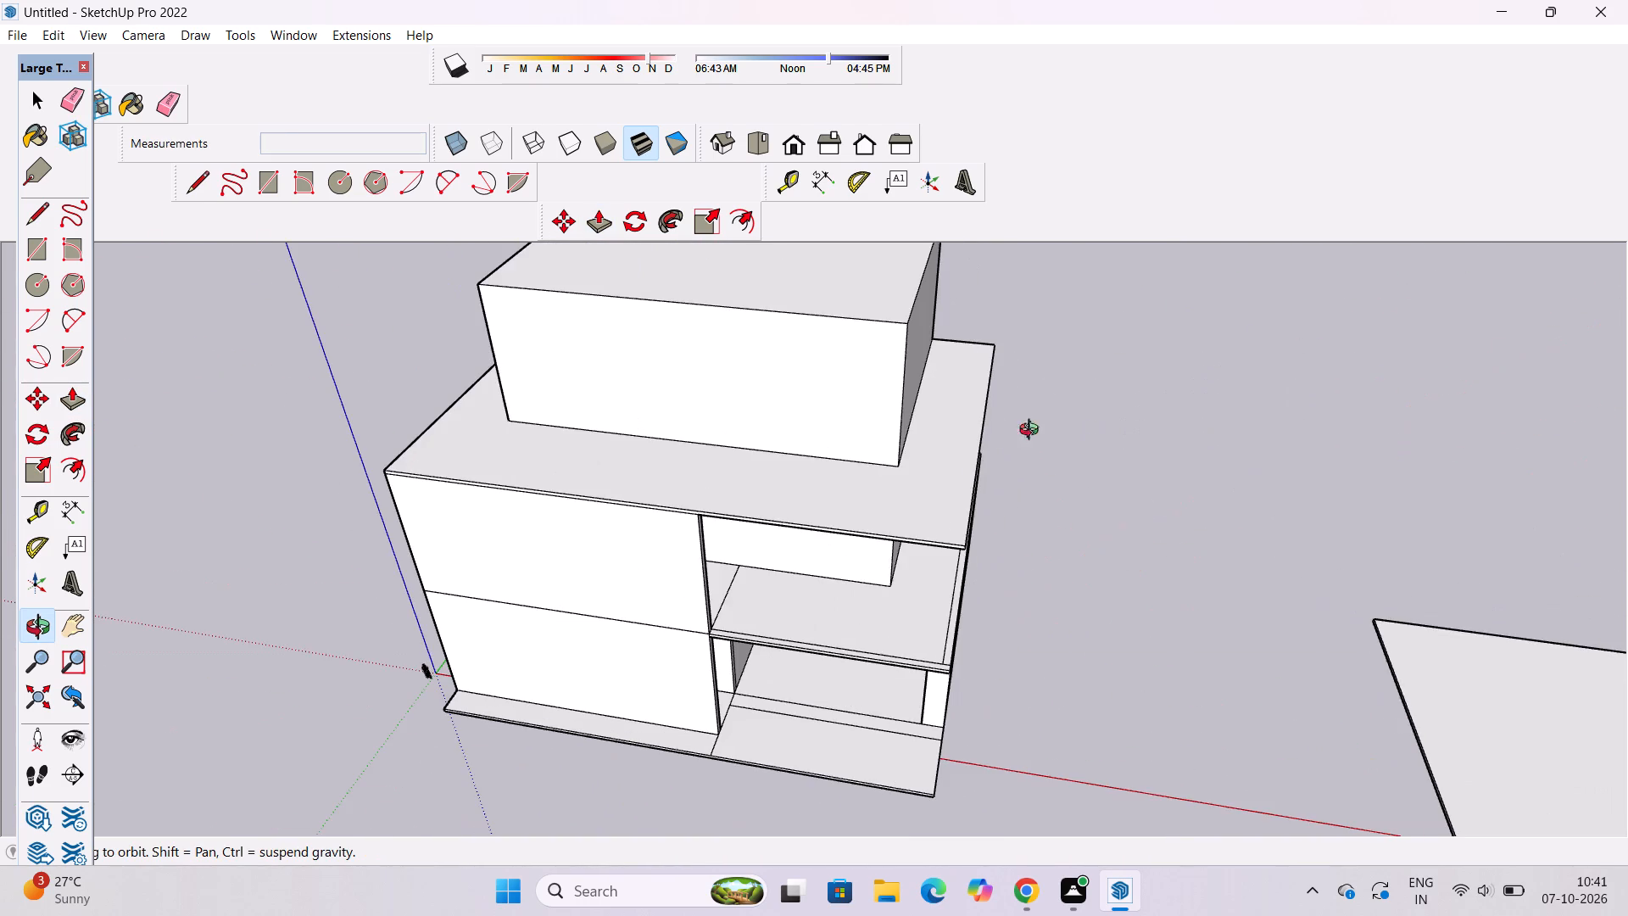
pyautogui.moveTo(852, 455); pyautogui.dragTo(987, 472)
pyautogui.keyDown('shift'); pyautogui.moveTo(993, 487); pyautogui.dragTo(873, 489); pyautogui.keyUp('shift')
pyautogui.moveTo(1118, 389); pyautogui.dragTo(905, 434)
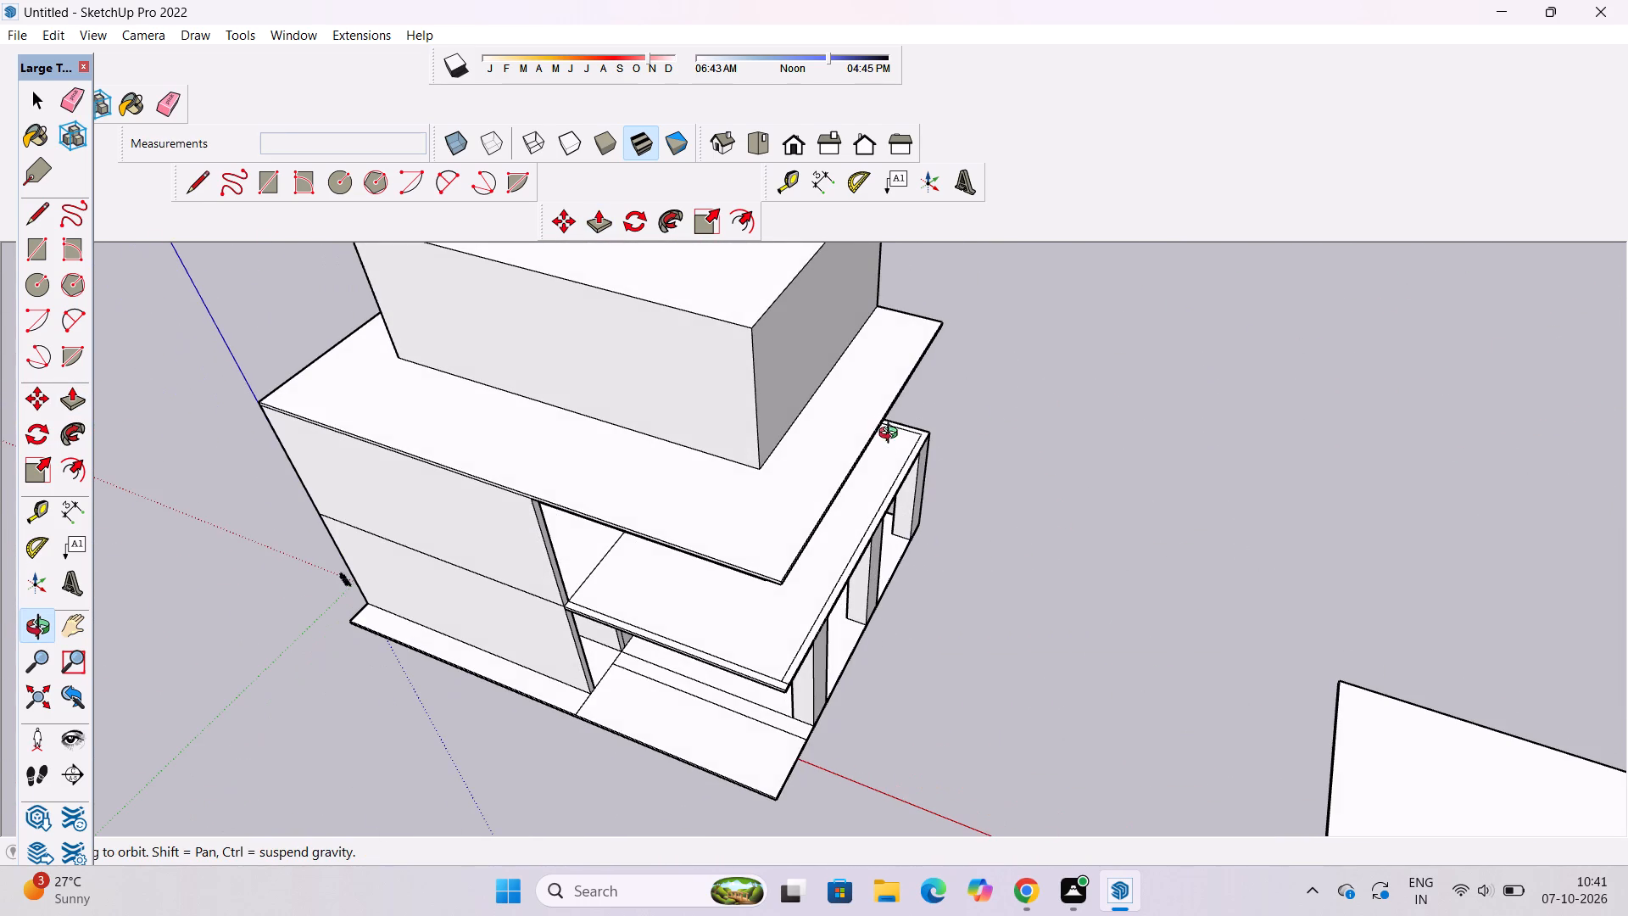
pyautogui.scroll(4, 855, 440)
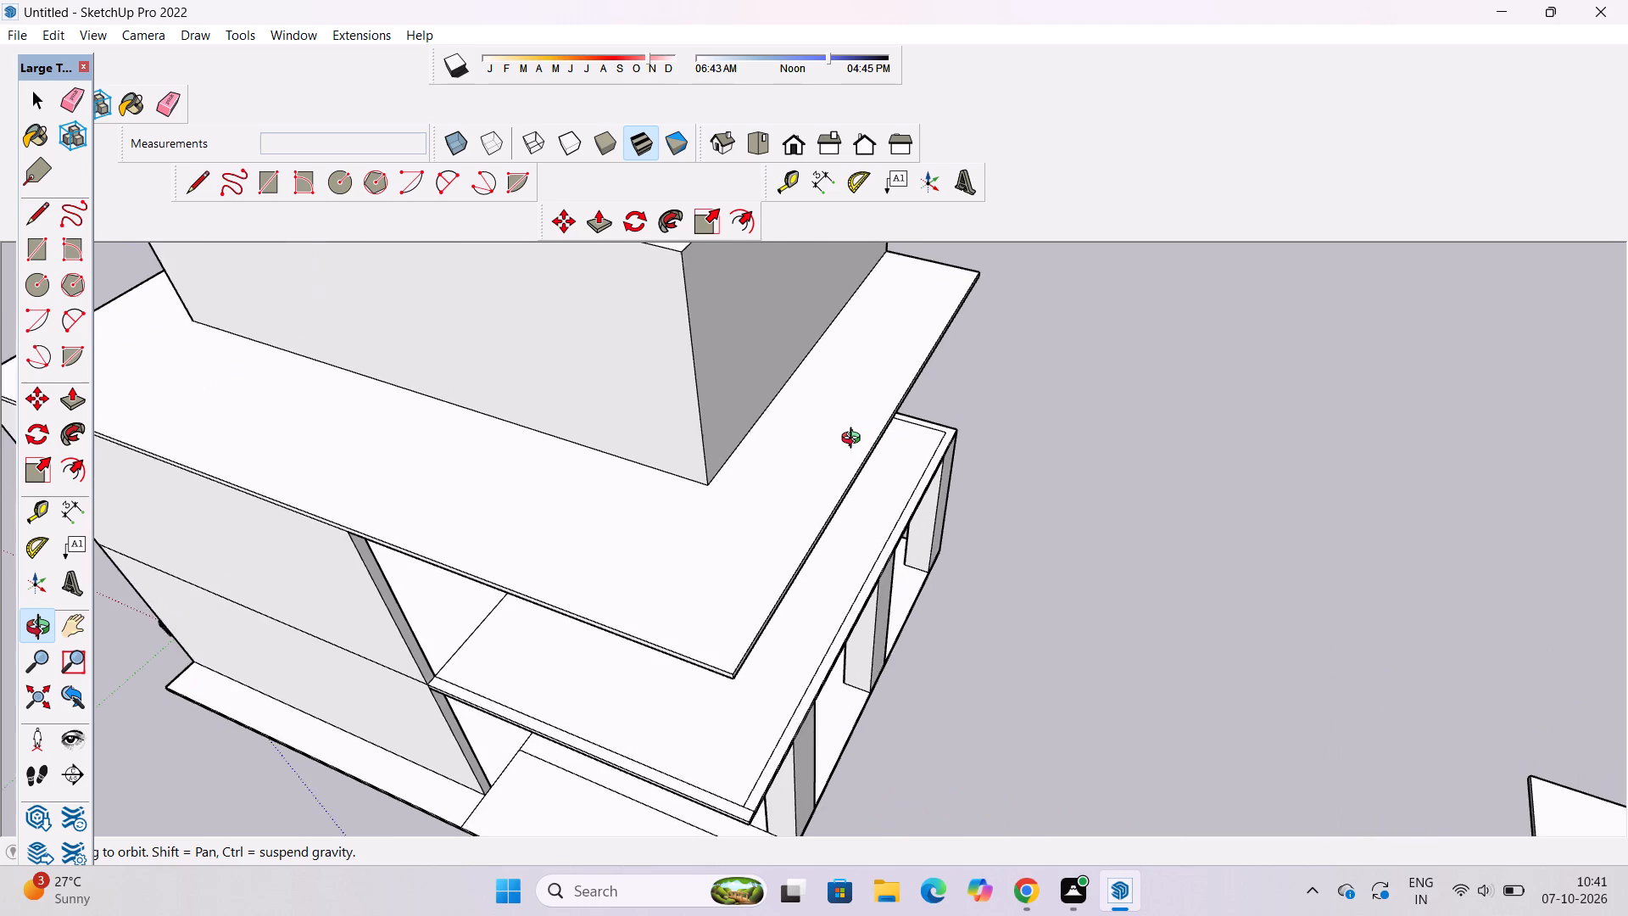
pyautogui.scroll(-5, 855, 440)
pyautogui.moveTo(701, 456); pyautogui.dragTo(738, 499)
pyautogui.scroll(-4, 676, 321)
pyautogui.moveTo(681, 542); pyautogui.dragTo(698, 608)
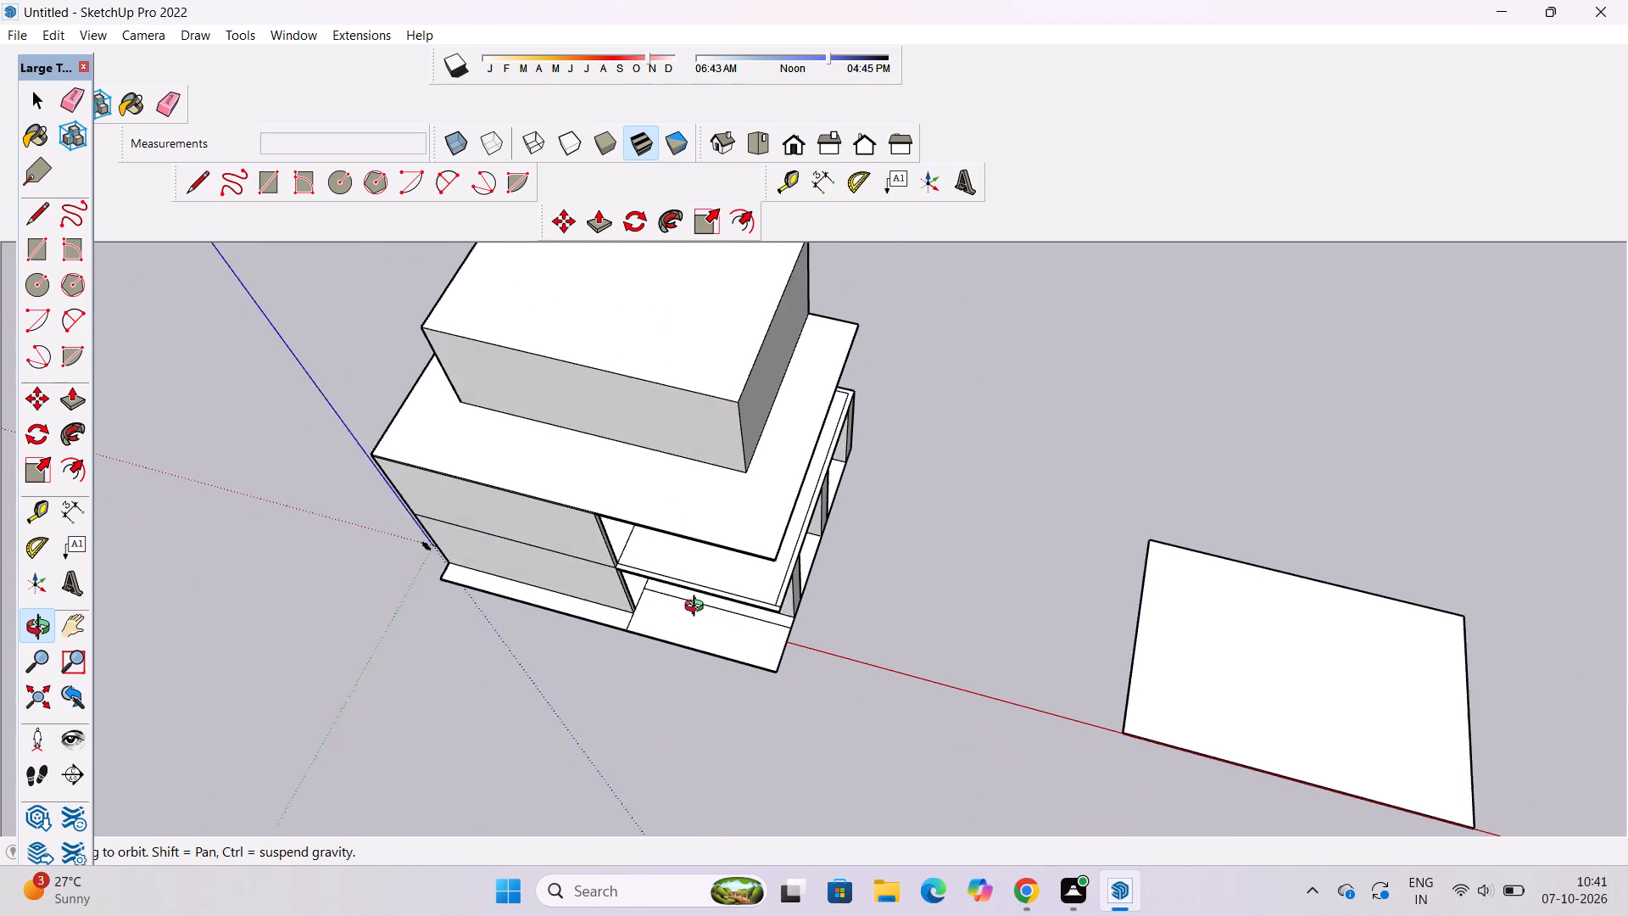
pyautogui.moveTo(698, 608); pyautogui.dragTo(698, 610)
# Place a guide on the roof slab 2' inward from its long outer edge above the columned side.
pyautogui.scroll(3, 738, 494)
pyautogui.keyDown('shift'); pyautogui.moveTo(704, 510); pyautogui.dragTo(667, 550); pyautogui.keyUp('shift')
pyautogui.moveTo(709, 556); pyautogui.dragTo(748, 558)
pyautogui.press('t')
pyautogui.scroll(4, 766, 501)
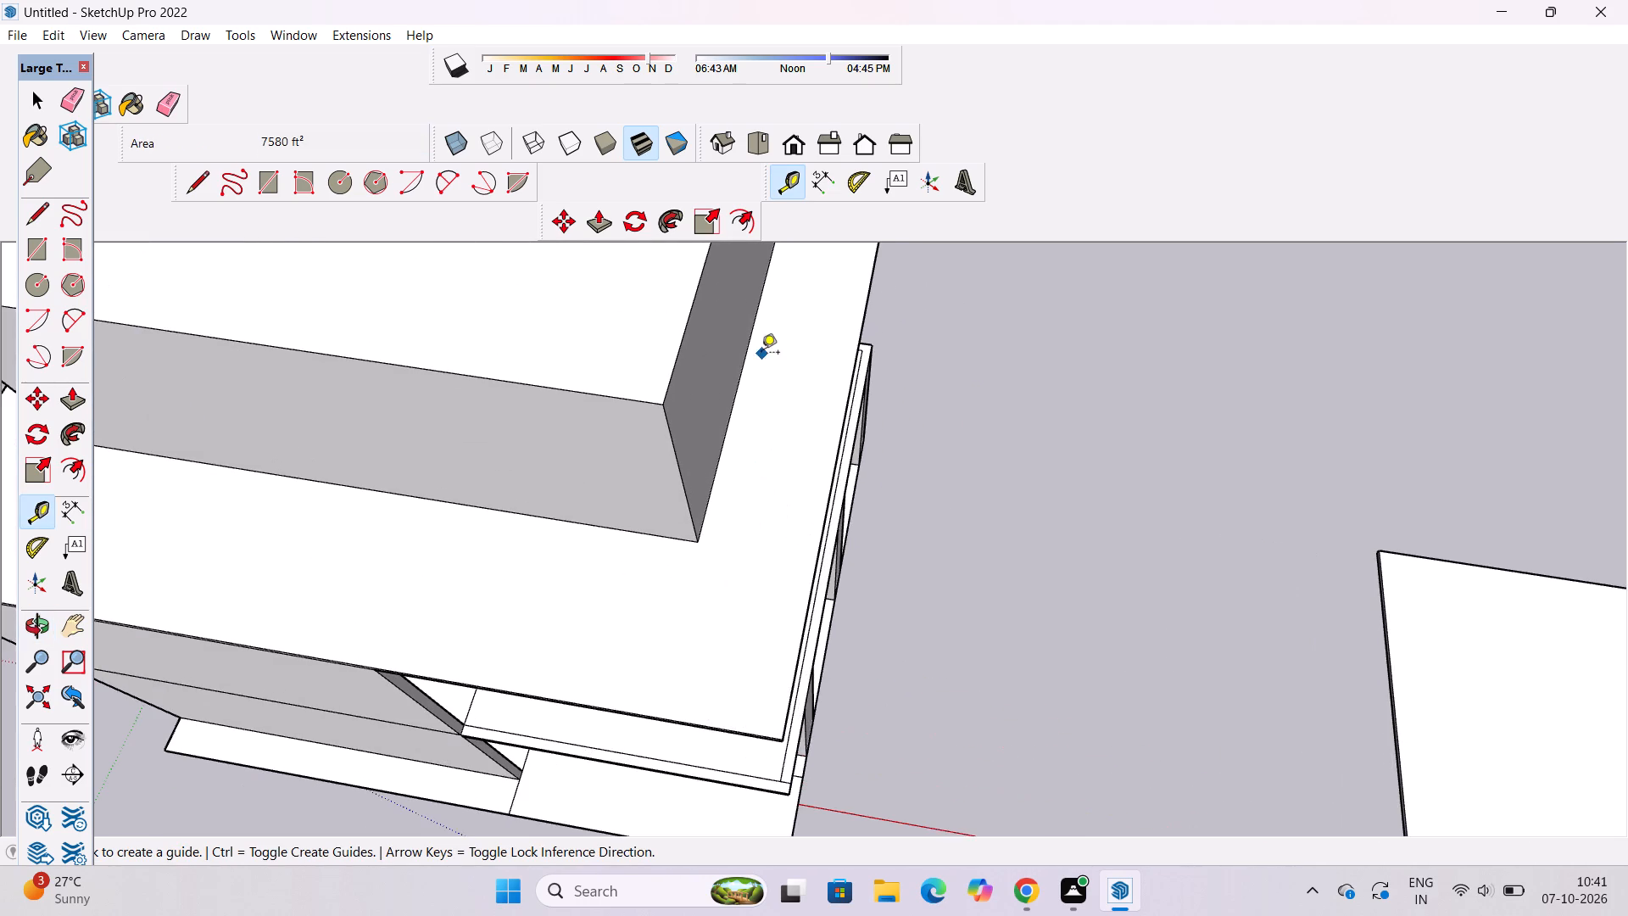
pyautogui.scroll(-4, 720, 536)
pyautogui.scroll(8, 806, 513)
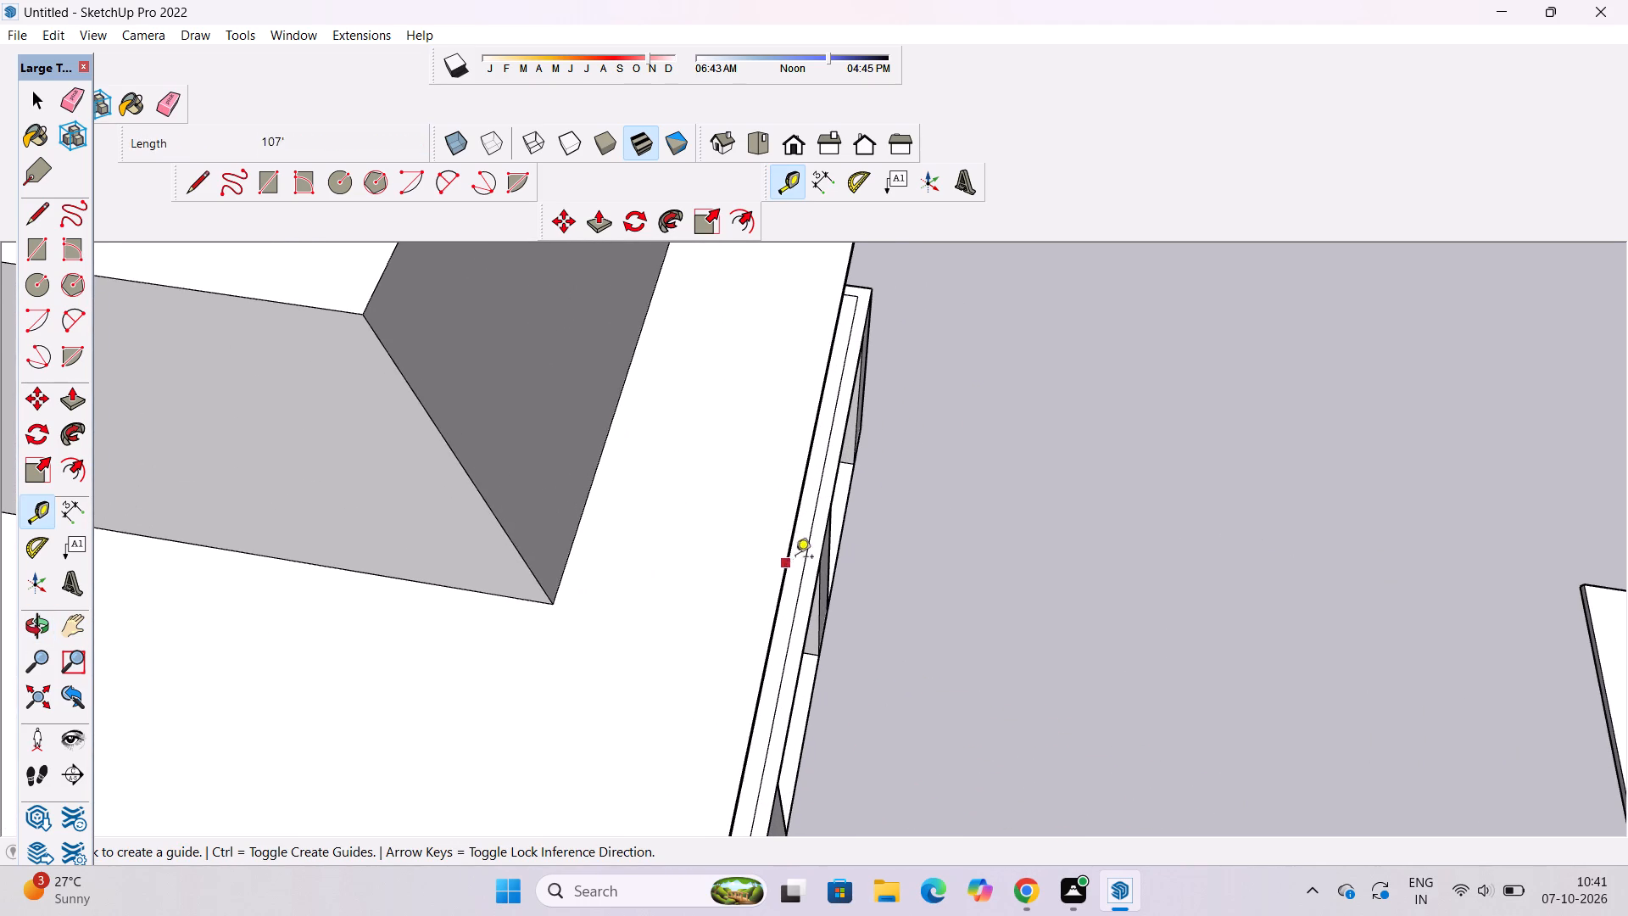
pyautogui.click(804, 481)
pyautogui.write("2'")
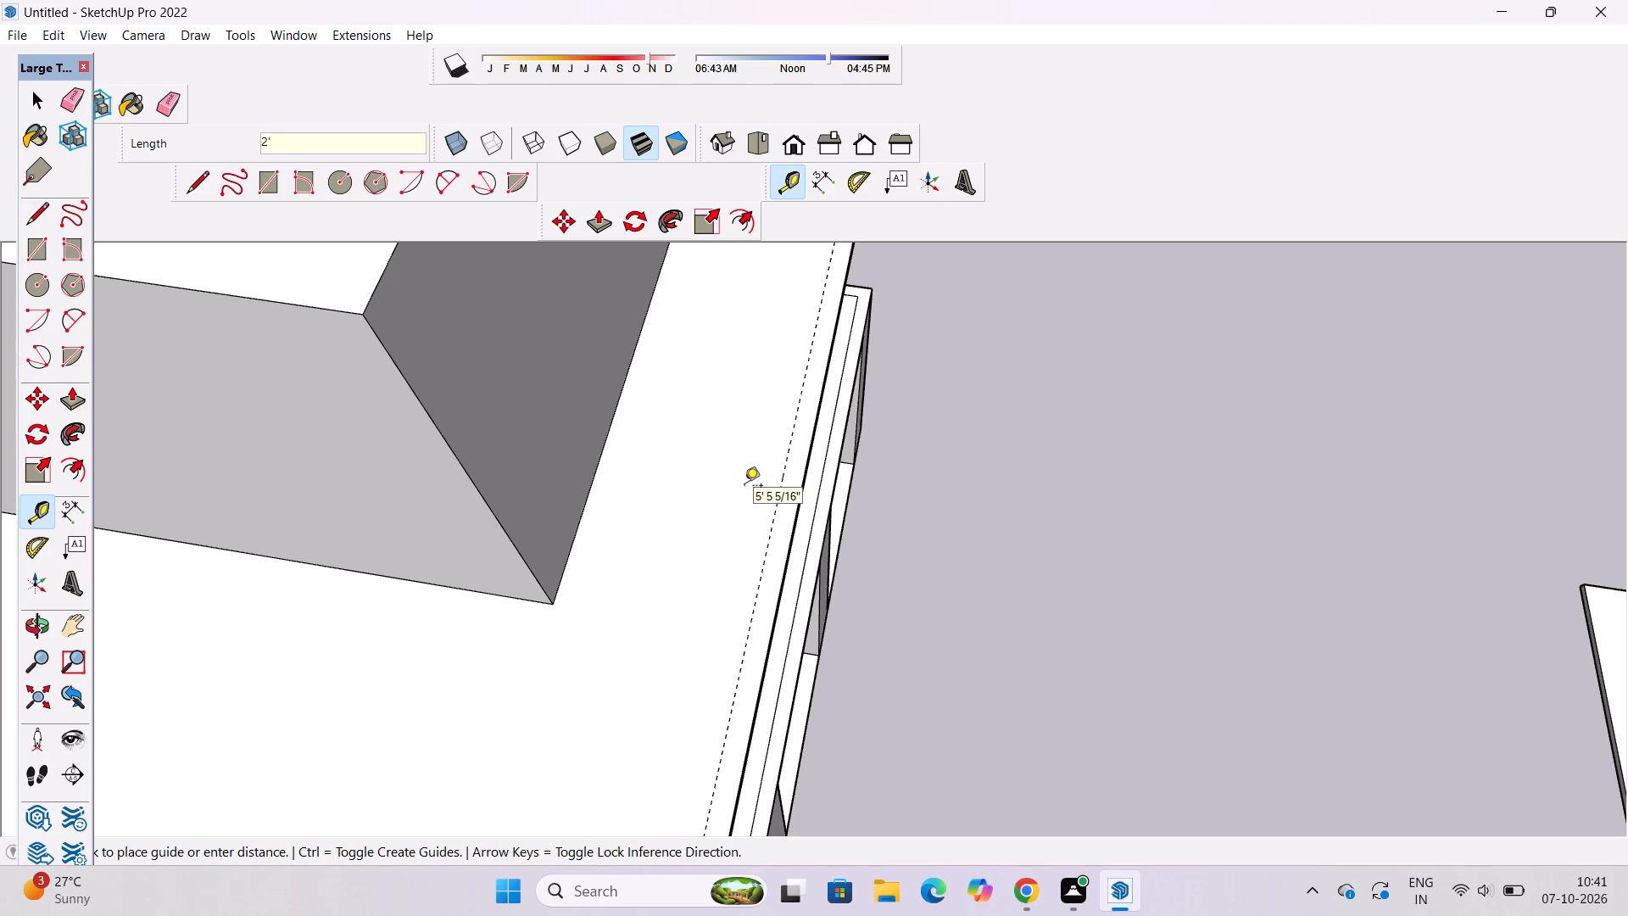
pyautogui.press('Return')
# Place a guide on the roof slab 2' inward from its rear edge behind the upper block.
pyautogui.scroll(-10, 733, 535)
pyautogui.scroll(2, 780, 291)
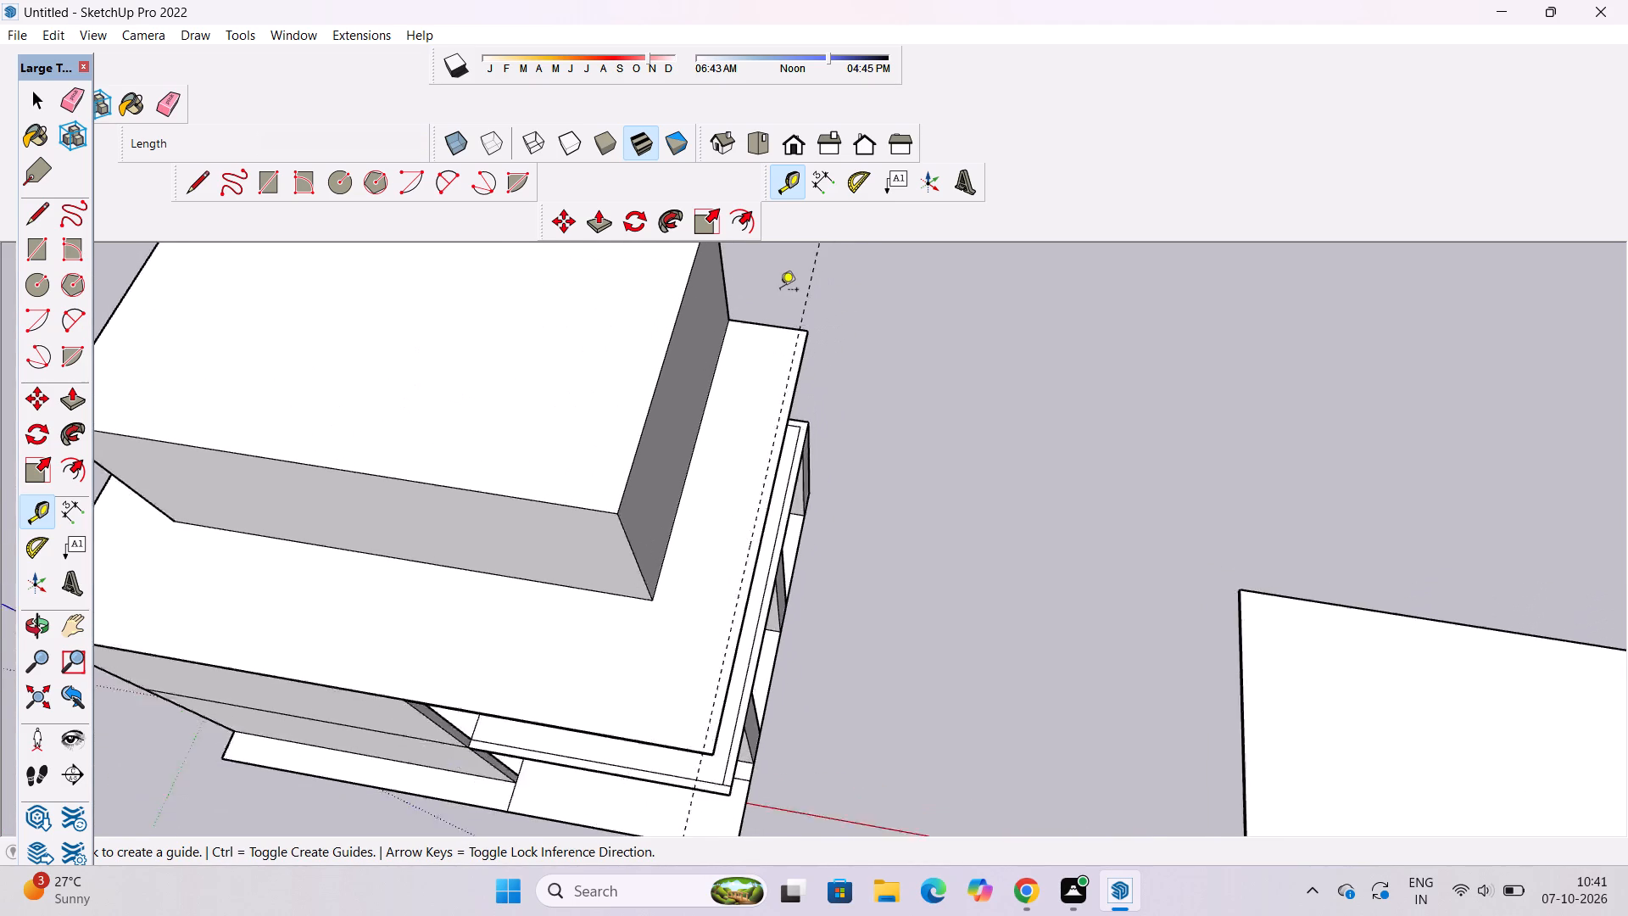
pyautogui.scroll(6, 780, 291)
pyautogui.click(767, 331)
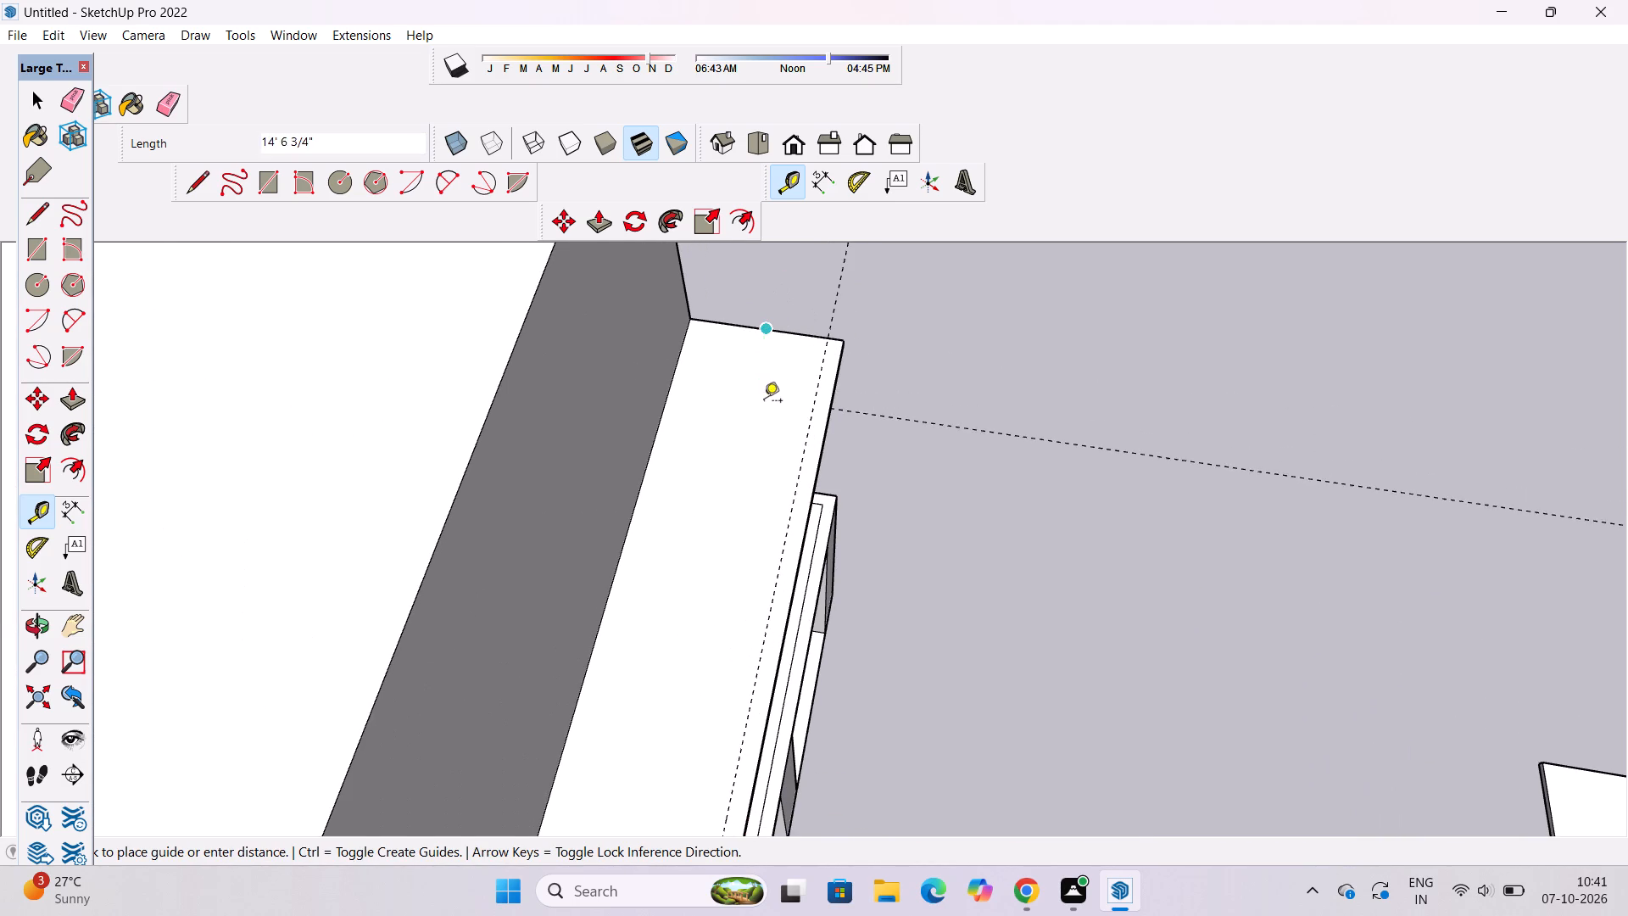
pyautogui.write("2'")
pyautogui.press('Return')
# Place a guide on the roof slab 2' inward from its long edge running beside the green axis.
pyautogui.scroll(-10, 1035, 402)
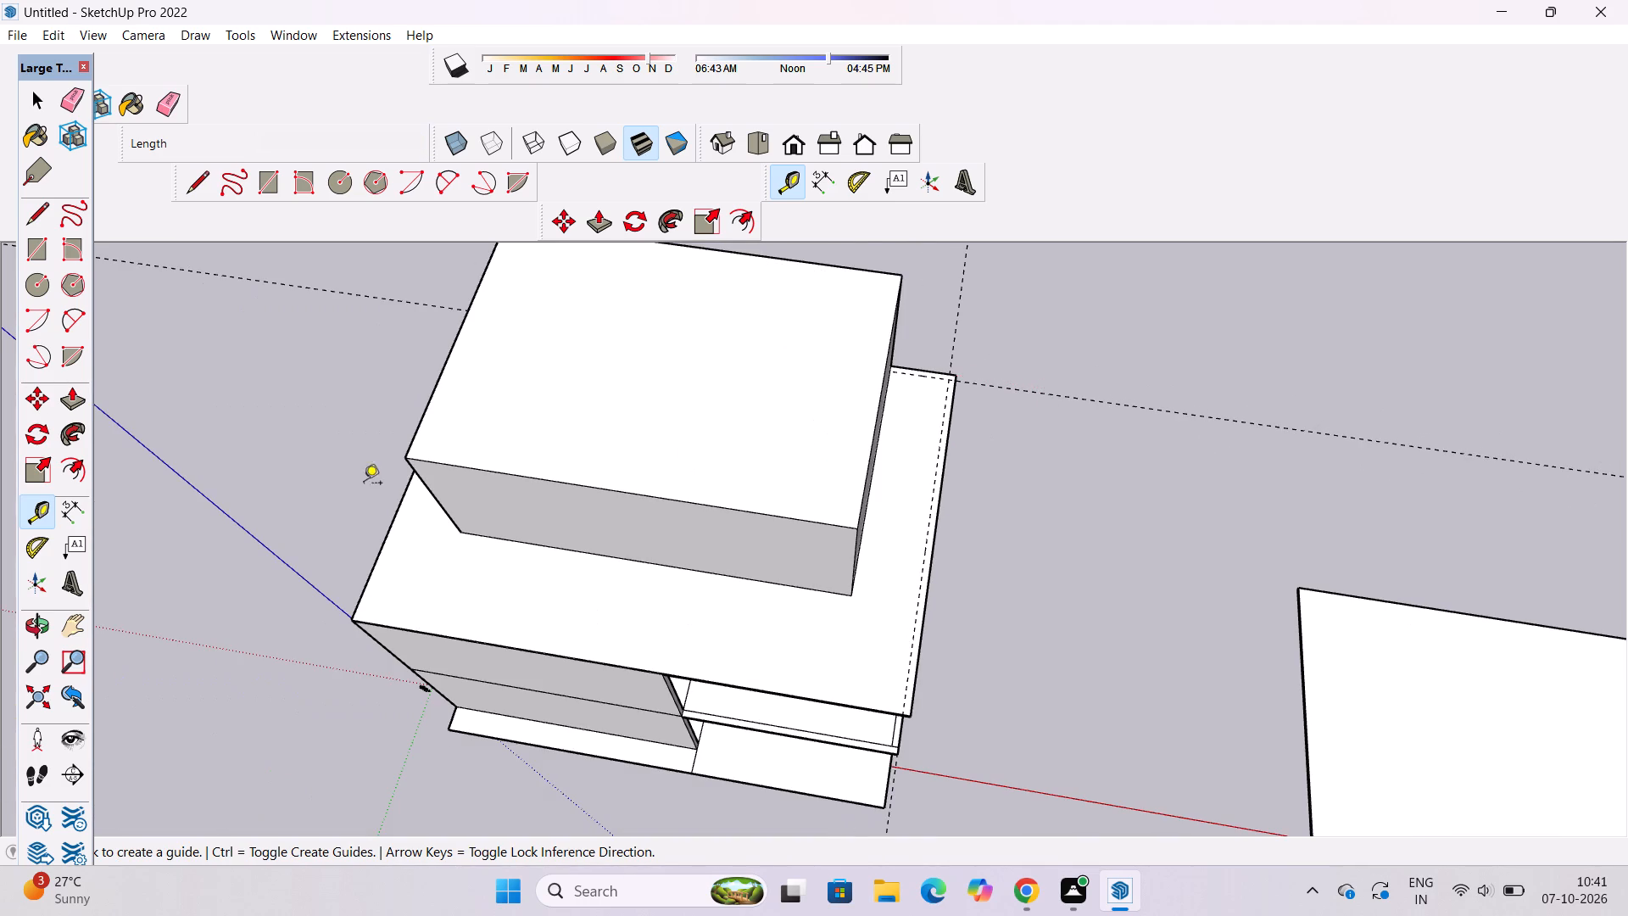
pyautogui.scroll(-5, 287, 498)
pyautogui.press('o')
pyautogui.moveTo(302, 501); pyautogui.dragTo(482, 504)
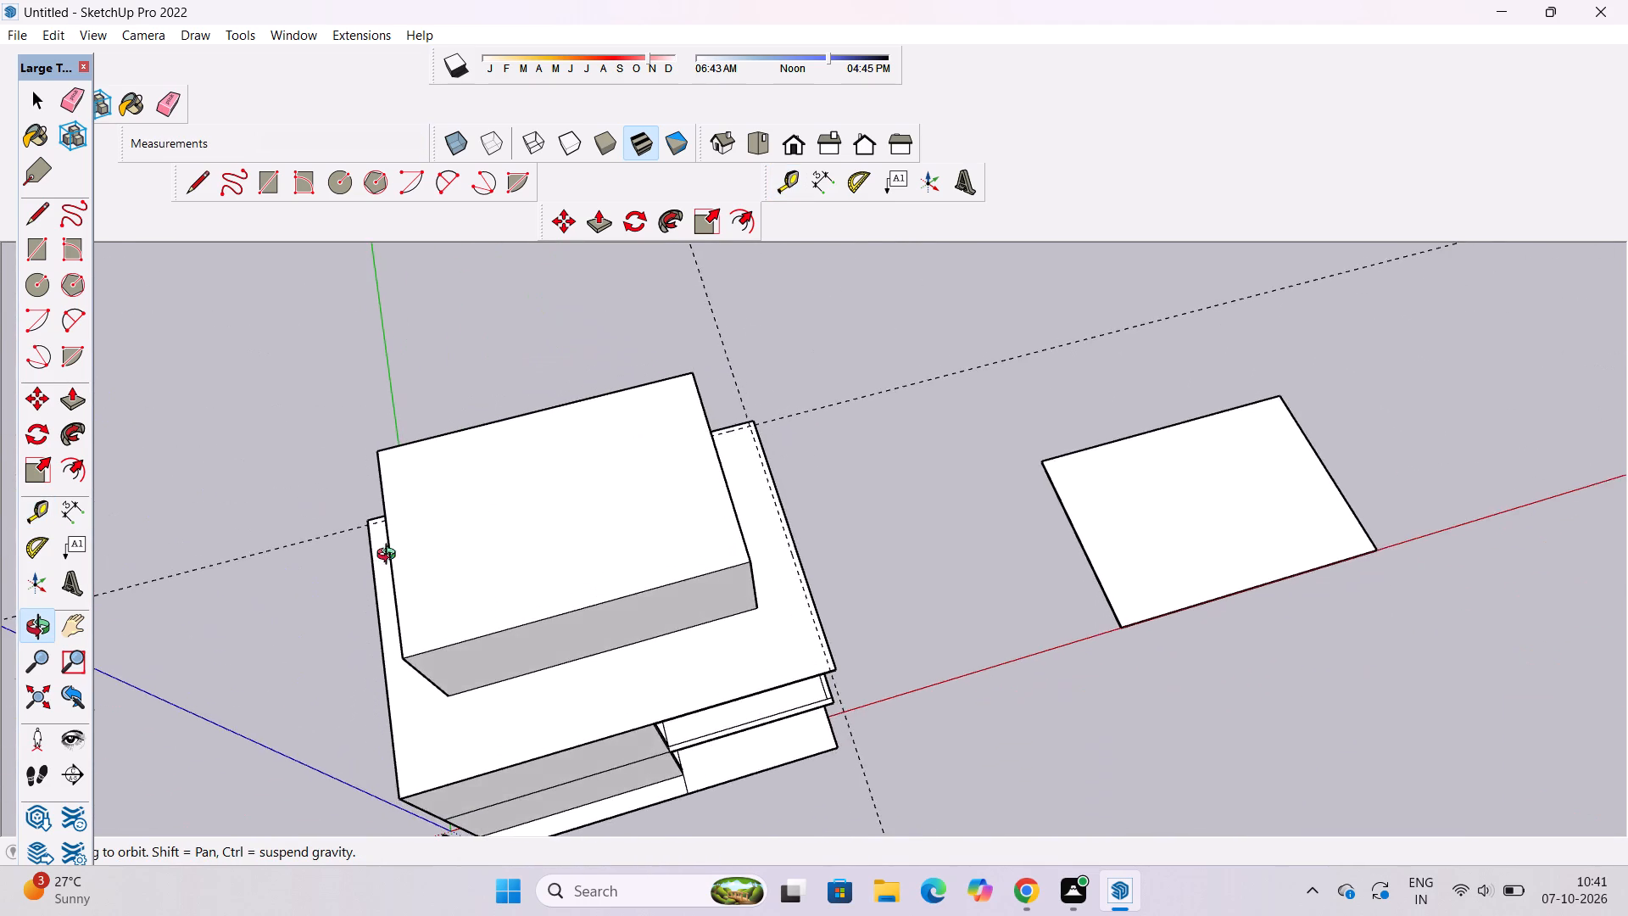
pyautogui.scroll(5, 390, 556)
pyautogui.keyDown('shift'); pyautogui.moveTo(360, 570); pyautogui.dragTo(677, 504); pyautogui.keyUp('shift')
pyautogui.scroll(3, 686, 553)
pyautogui.keyDown('shift'); pyautogui.moveTo(686, 553); pyautogui.dragTo(645, 528); pyautogui.keyUp('shift')
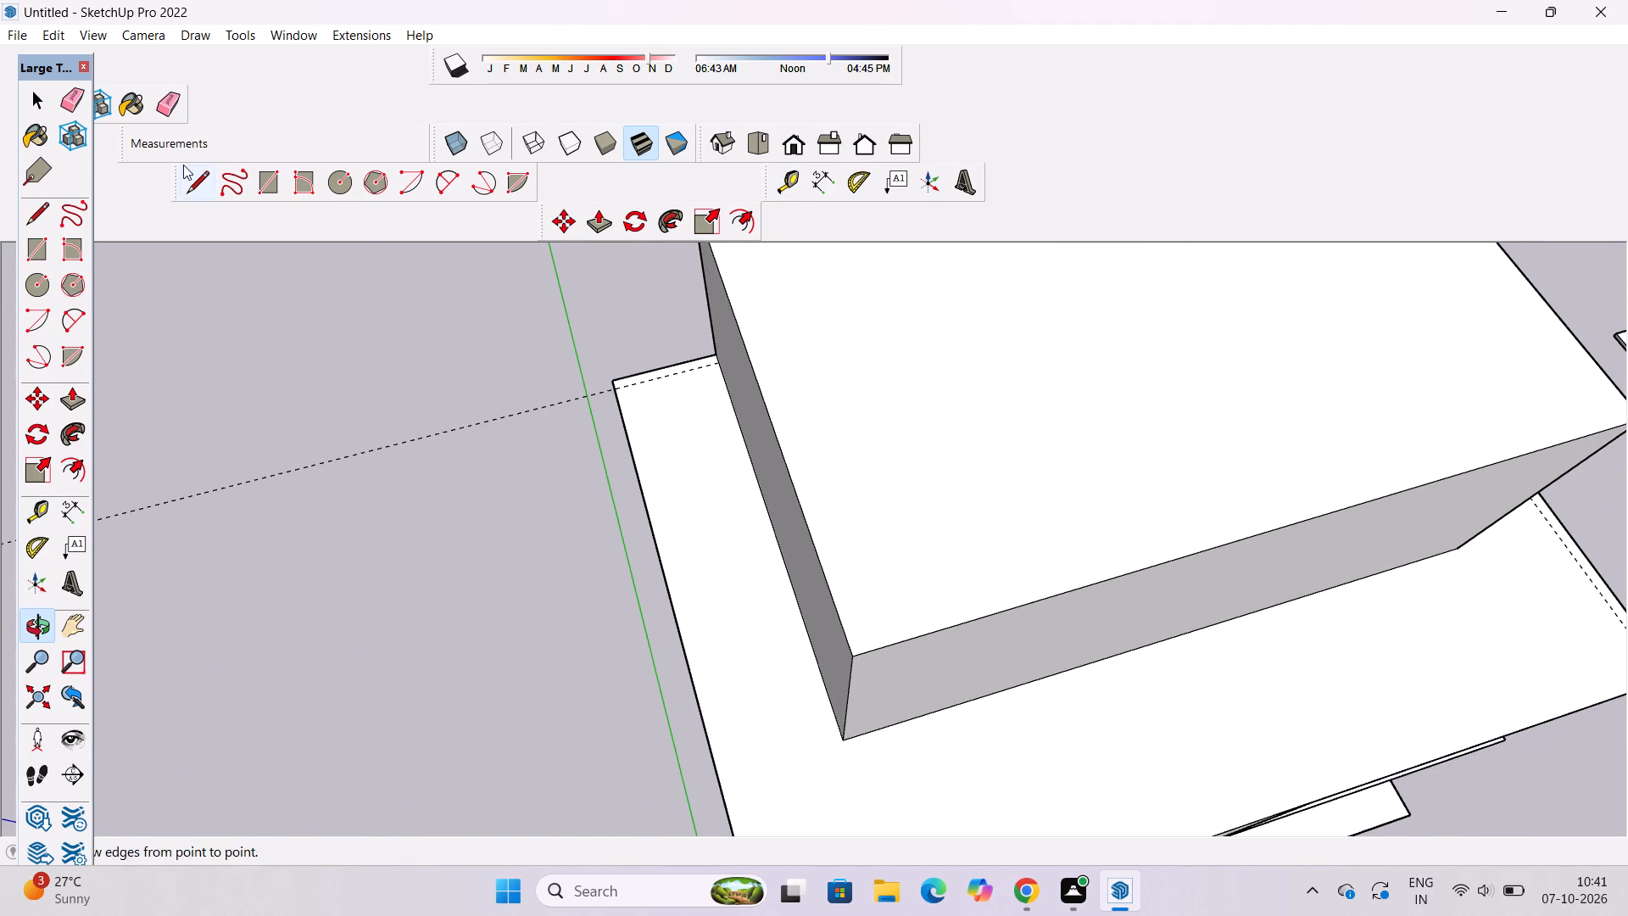
pyautogui.click(38, 511)
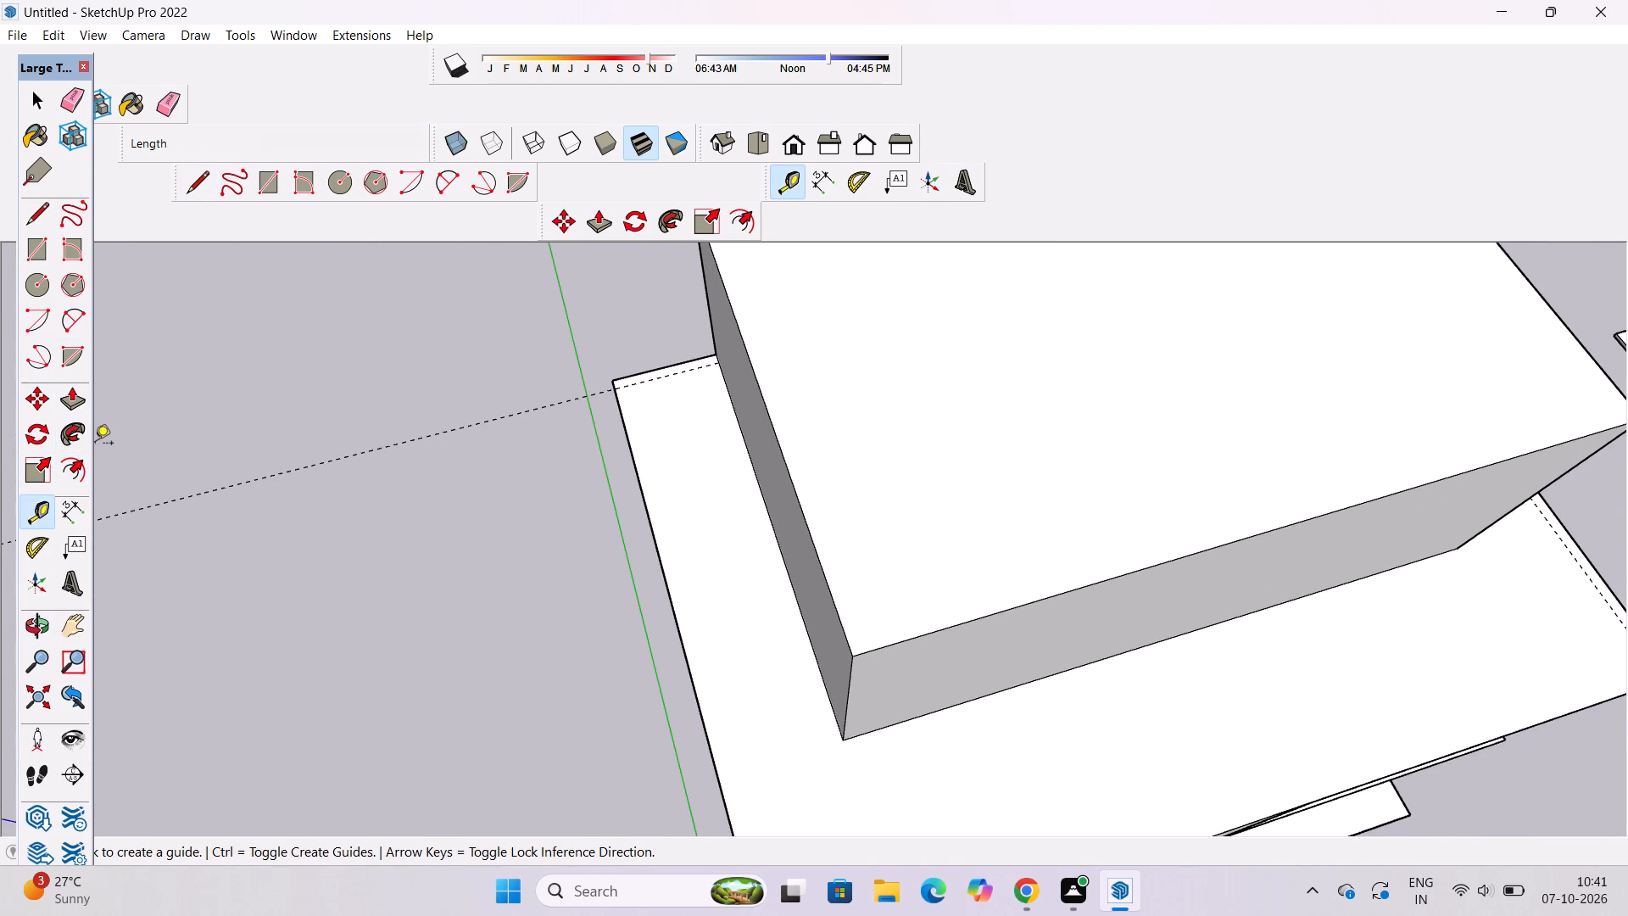
pyautogui.click(669, 596)
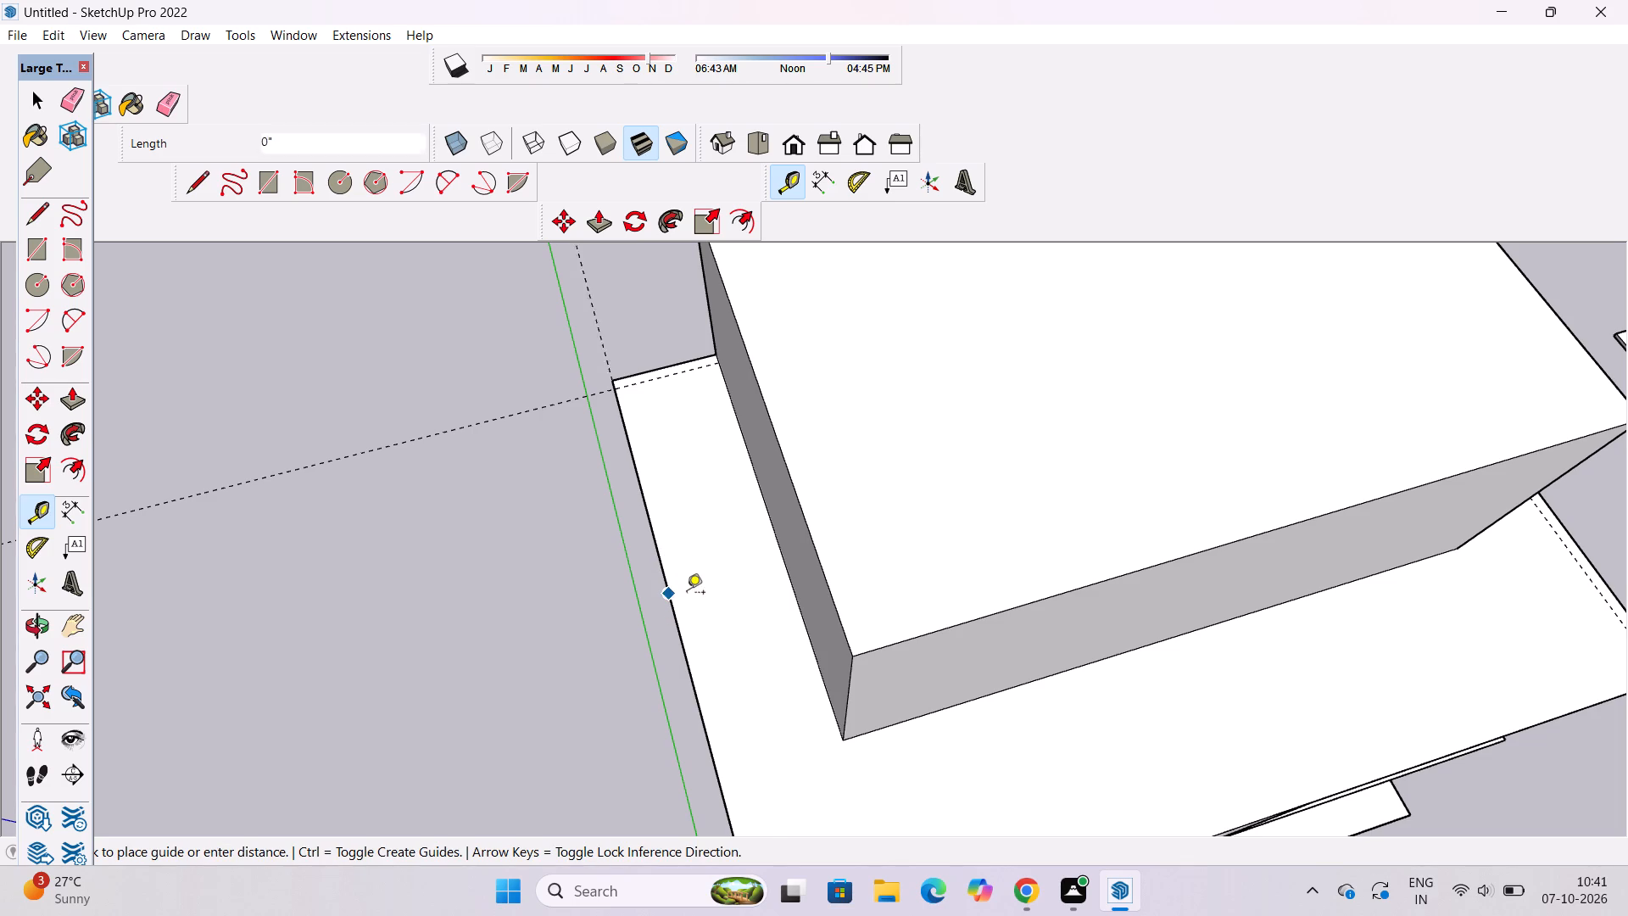
pyautogui.write("2'")
pyautogui.press('Return')
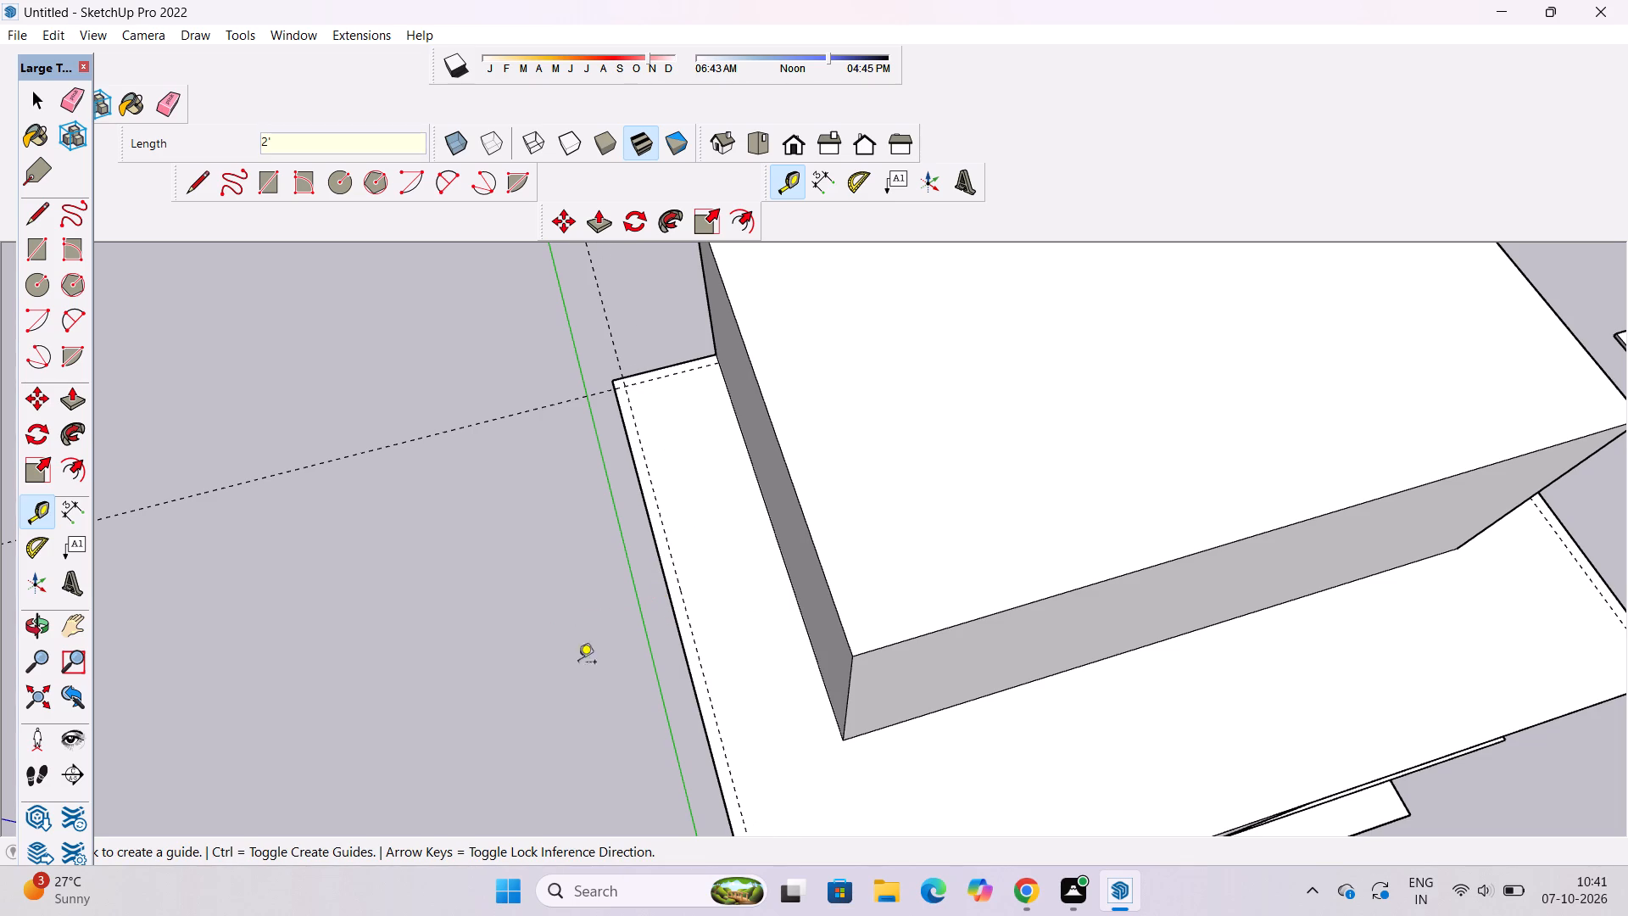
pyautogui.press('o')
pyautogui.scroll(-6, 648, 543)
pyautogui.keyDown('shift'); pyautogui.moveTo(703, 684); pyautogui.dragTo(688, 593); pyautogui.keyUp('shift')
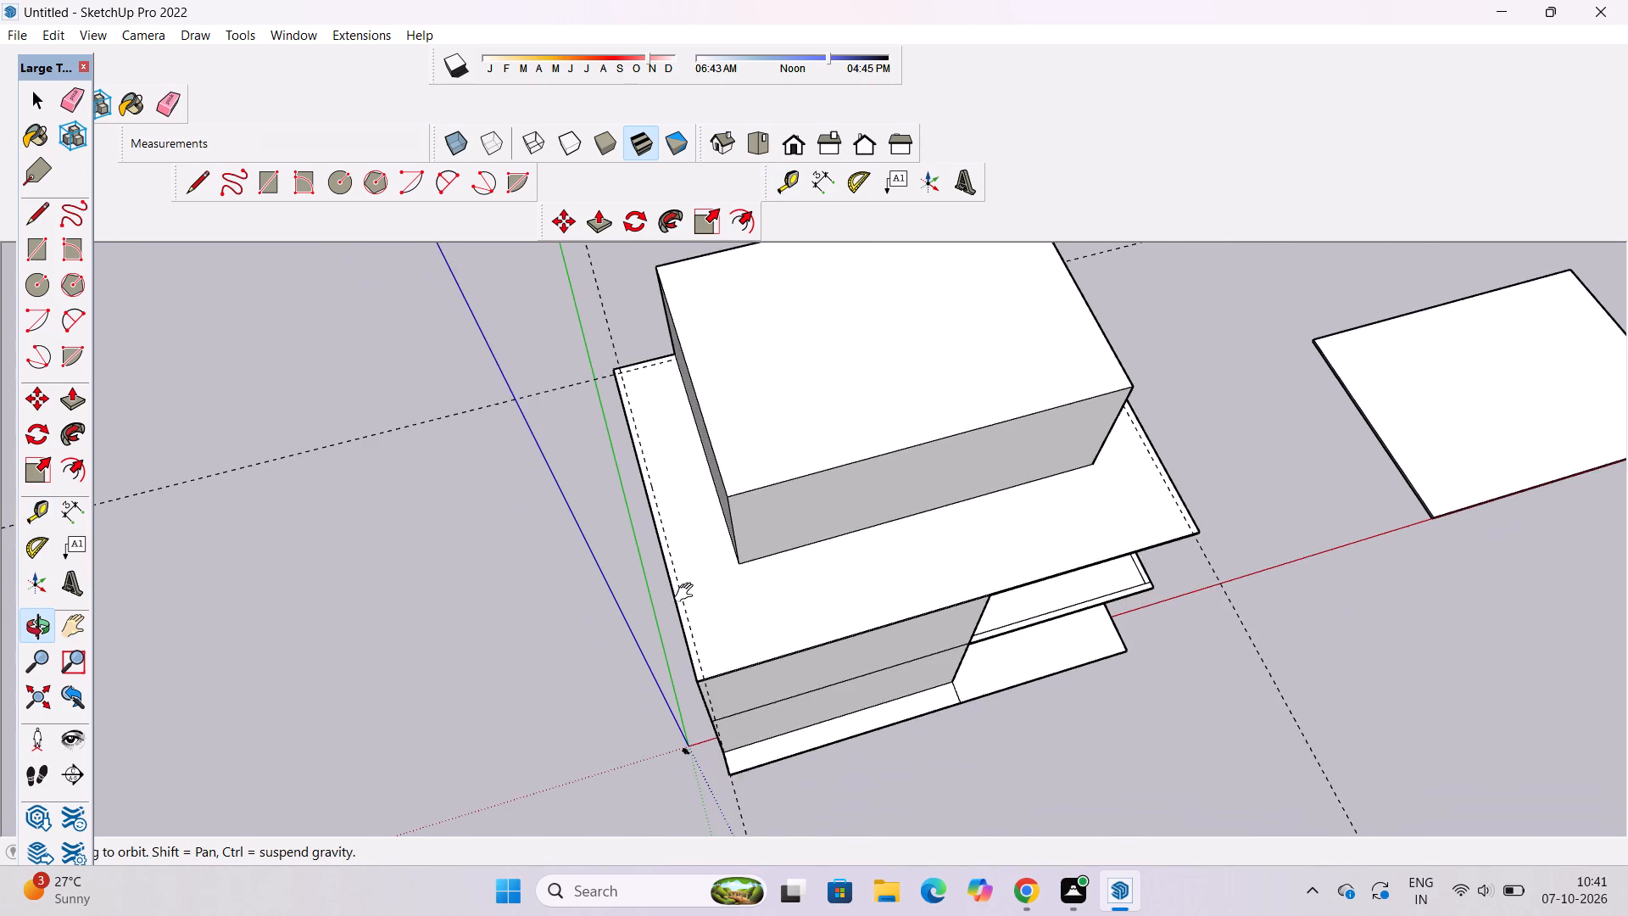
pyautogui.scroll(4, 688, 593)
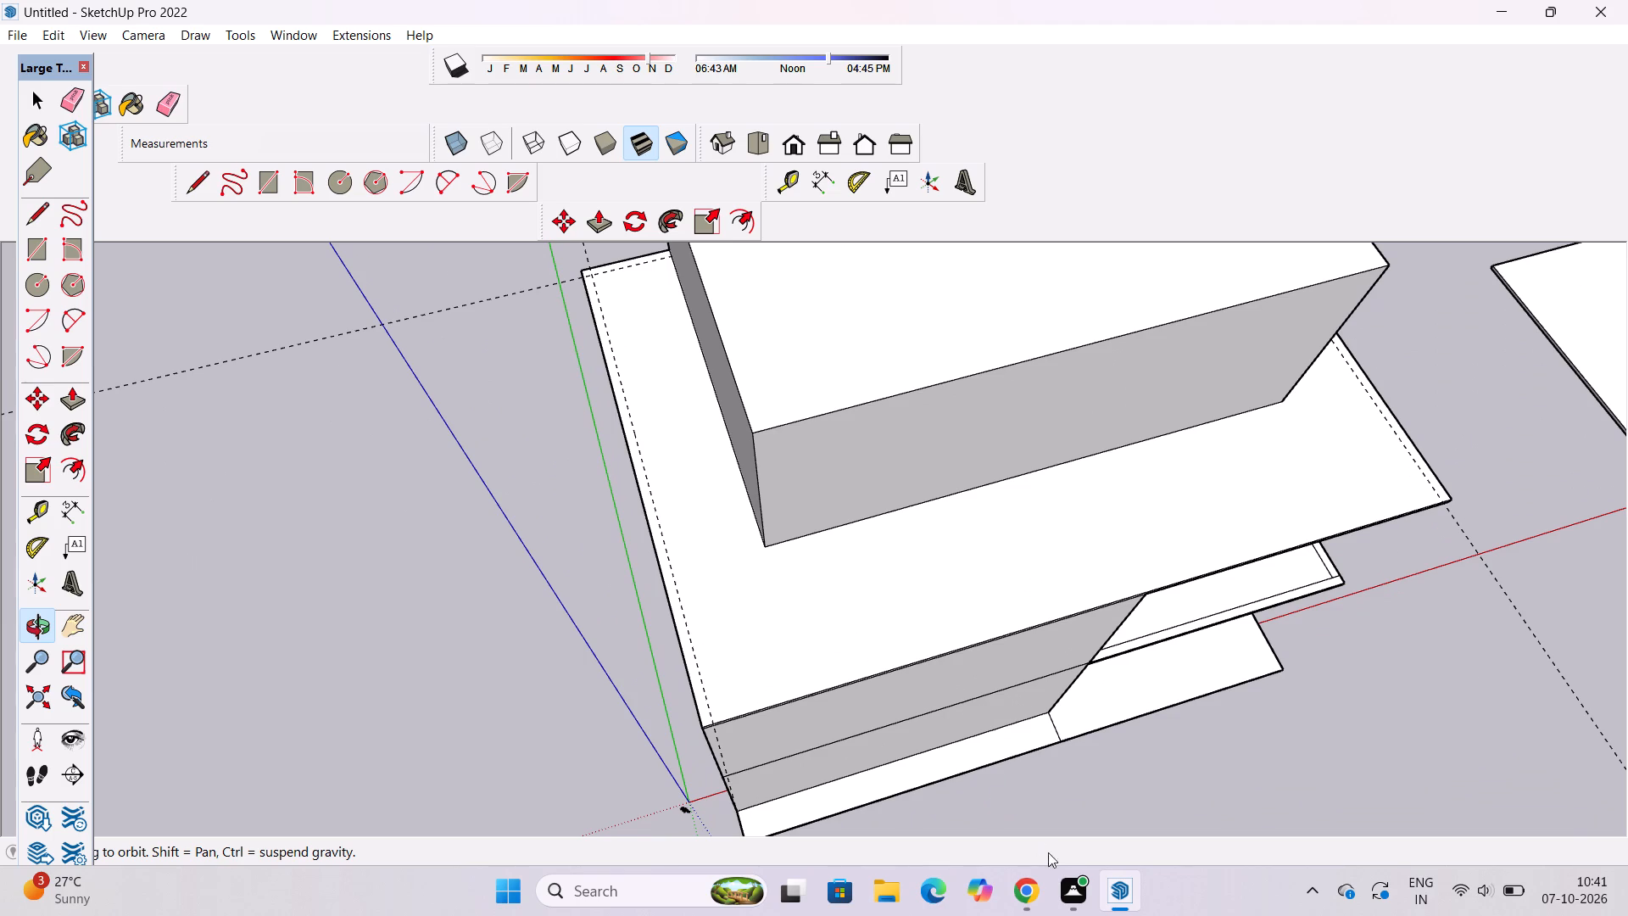
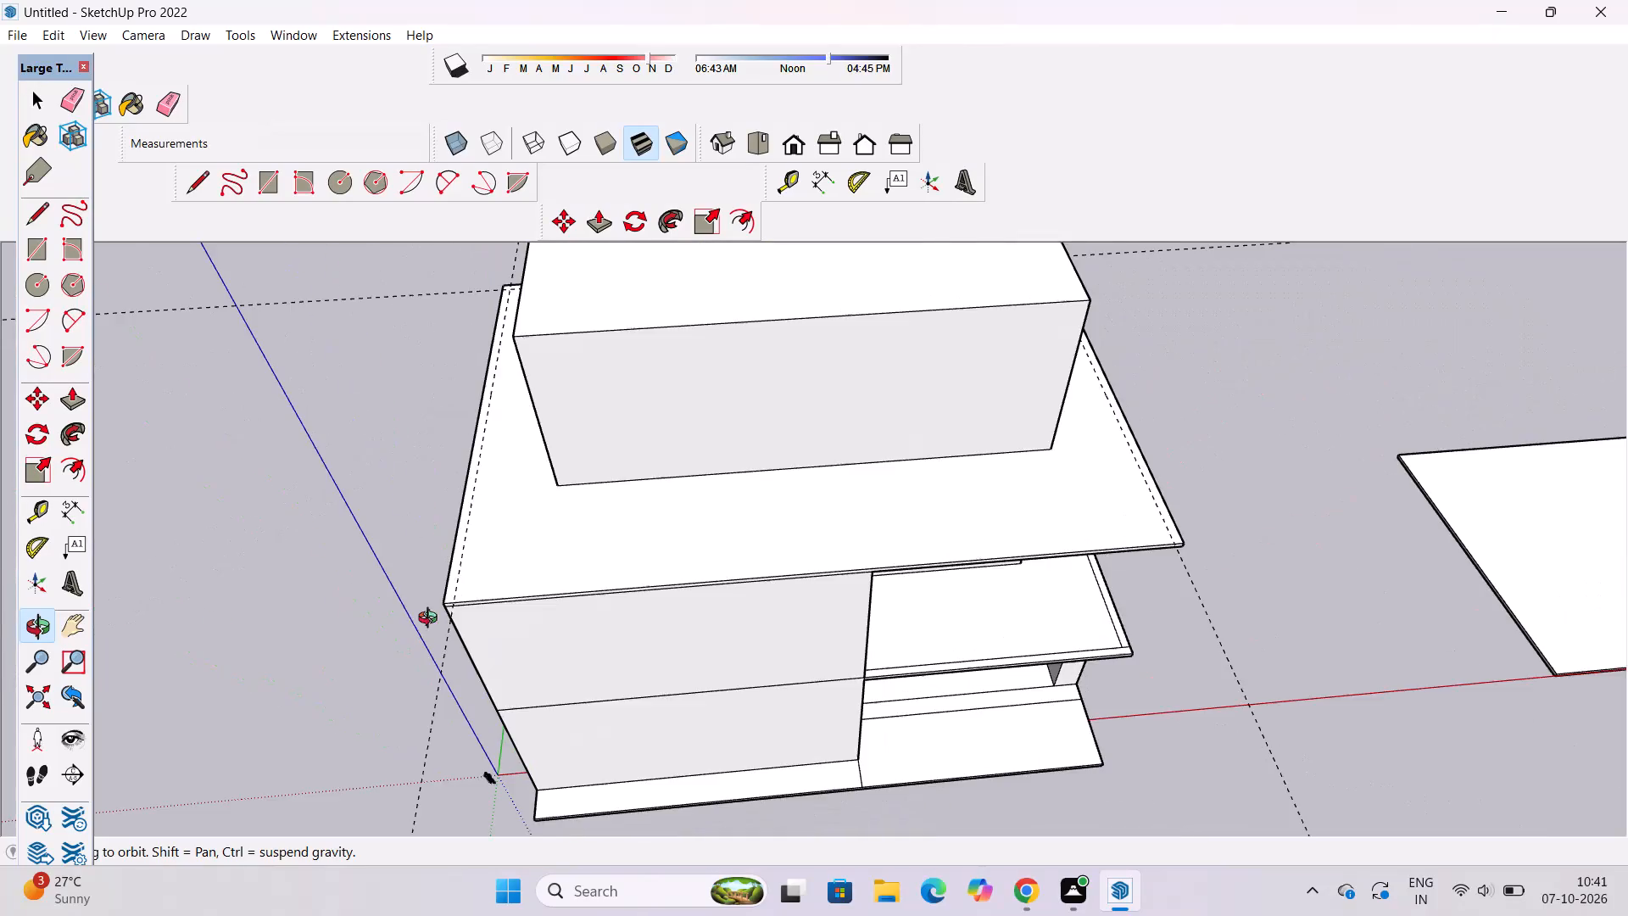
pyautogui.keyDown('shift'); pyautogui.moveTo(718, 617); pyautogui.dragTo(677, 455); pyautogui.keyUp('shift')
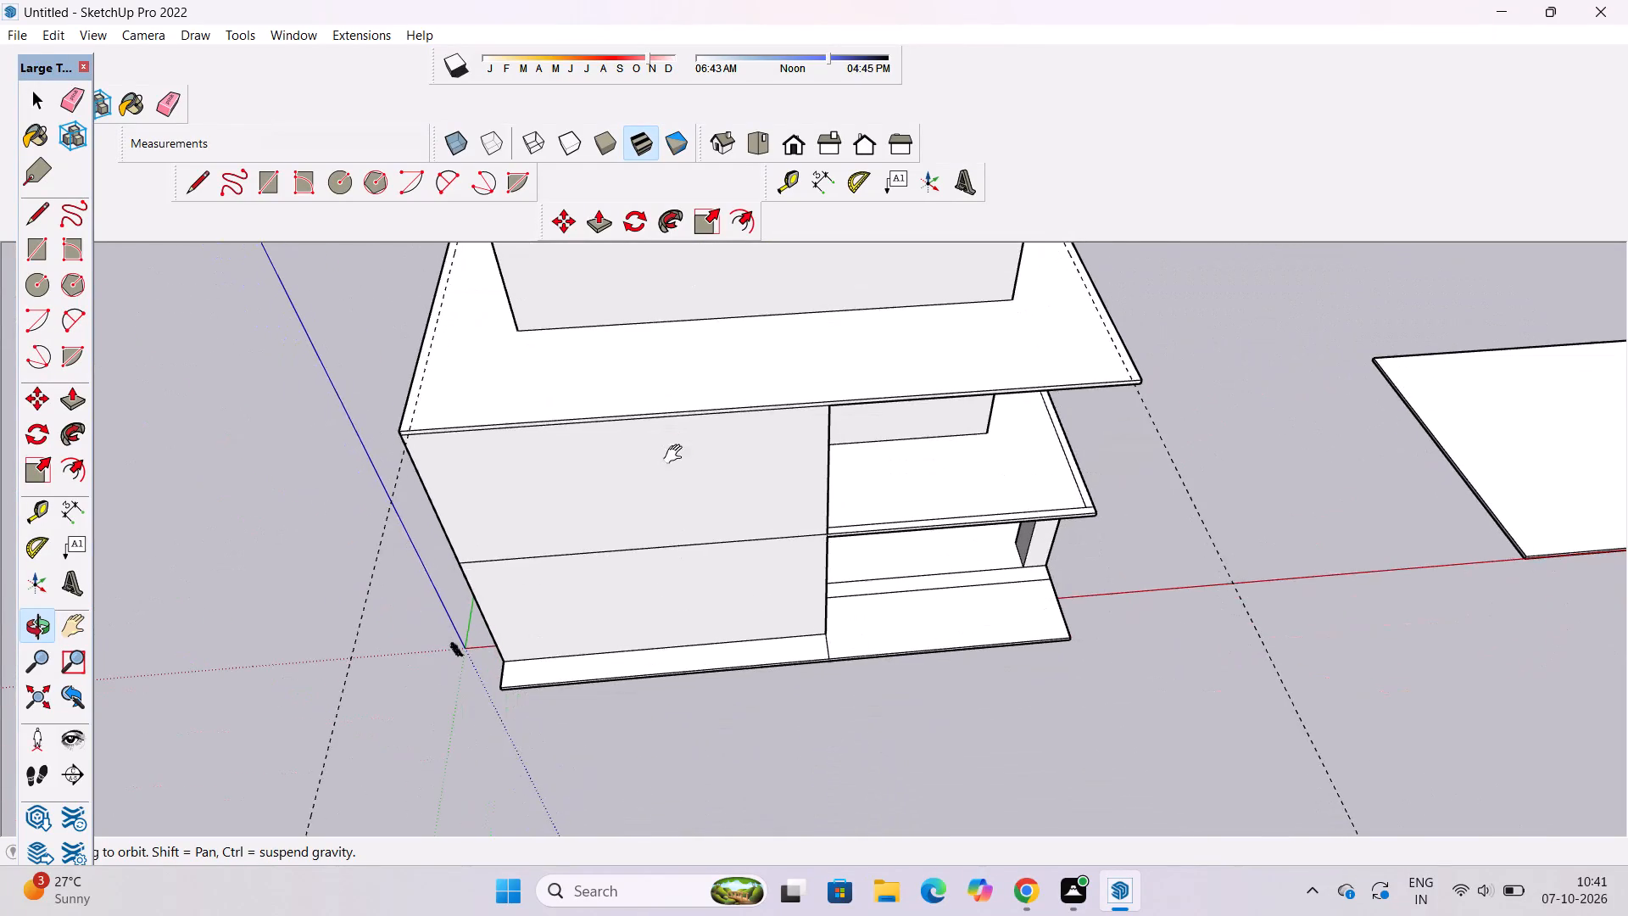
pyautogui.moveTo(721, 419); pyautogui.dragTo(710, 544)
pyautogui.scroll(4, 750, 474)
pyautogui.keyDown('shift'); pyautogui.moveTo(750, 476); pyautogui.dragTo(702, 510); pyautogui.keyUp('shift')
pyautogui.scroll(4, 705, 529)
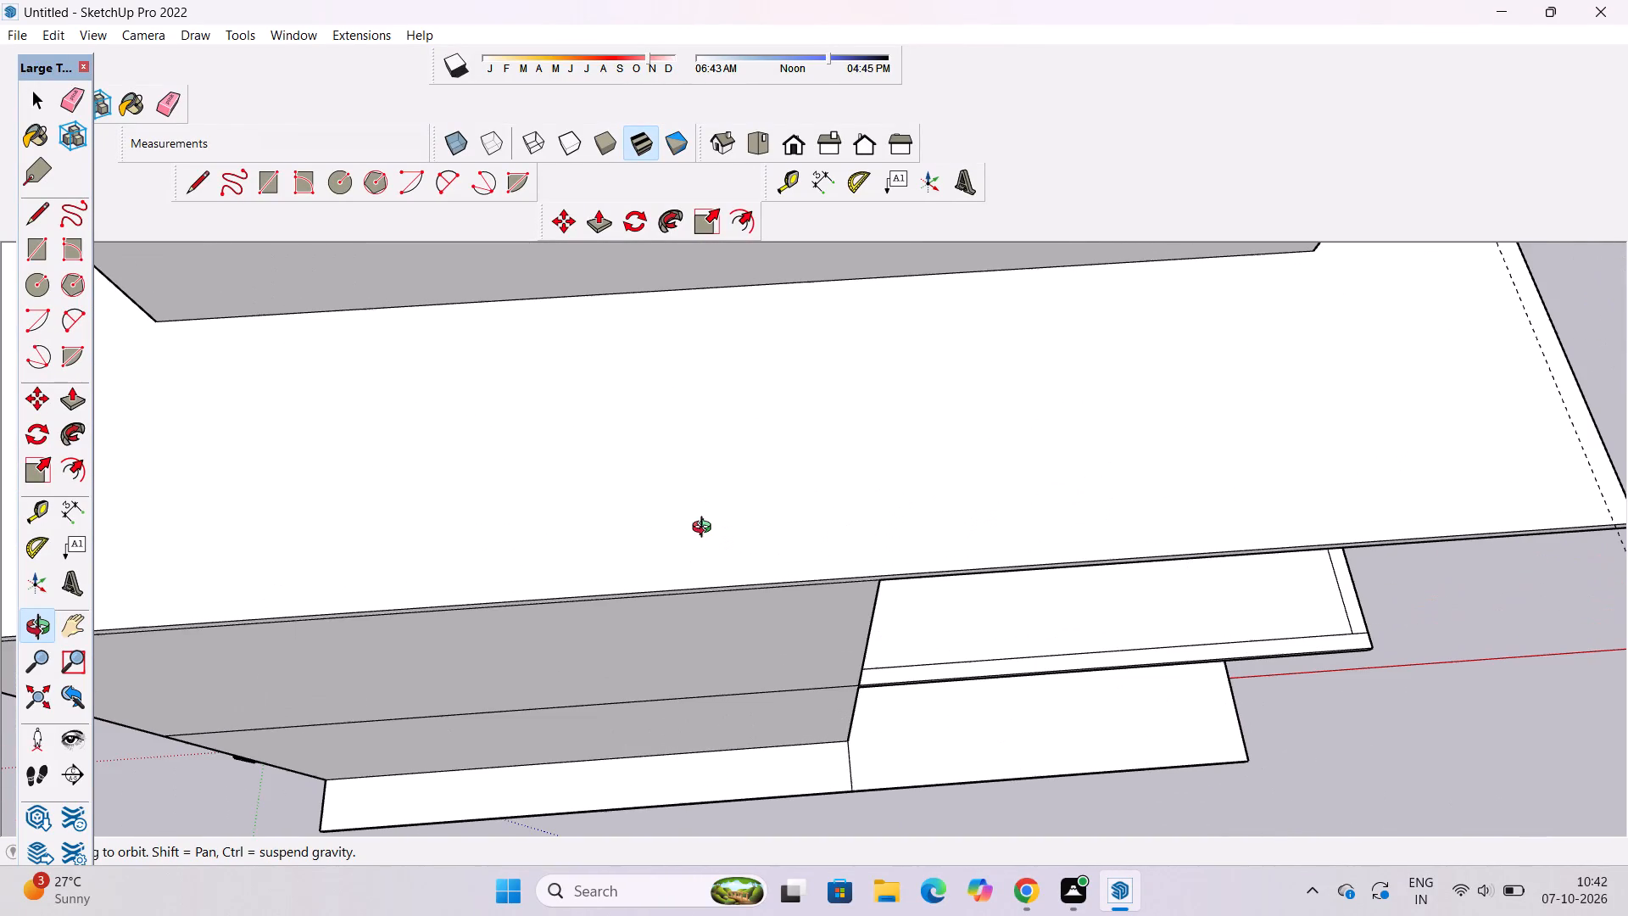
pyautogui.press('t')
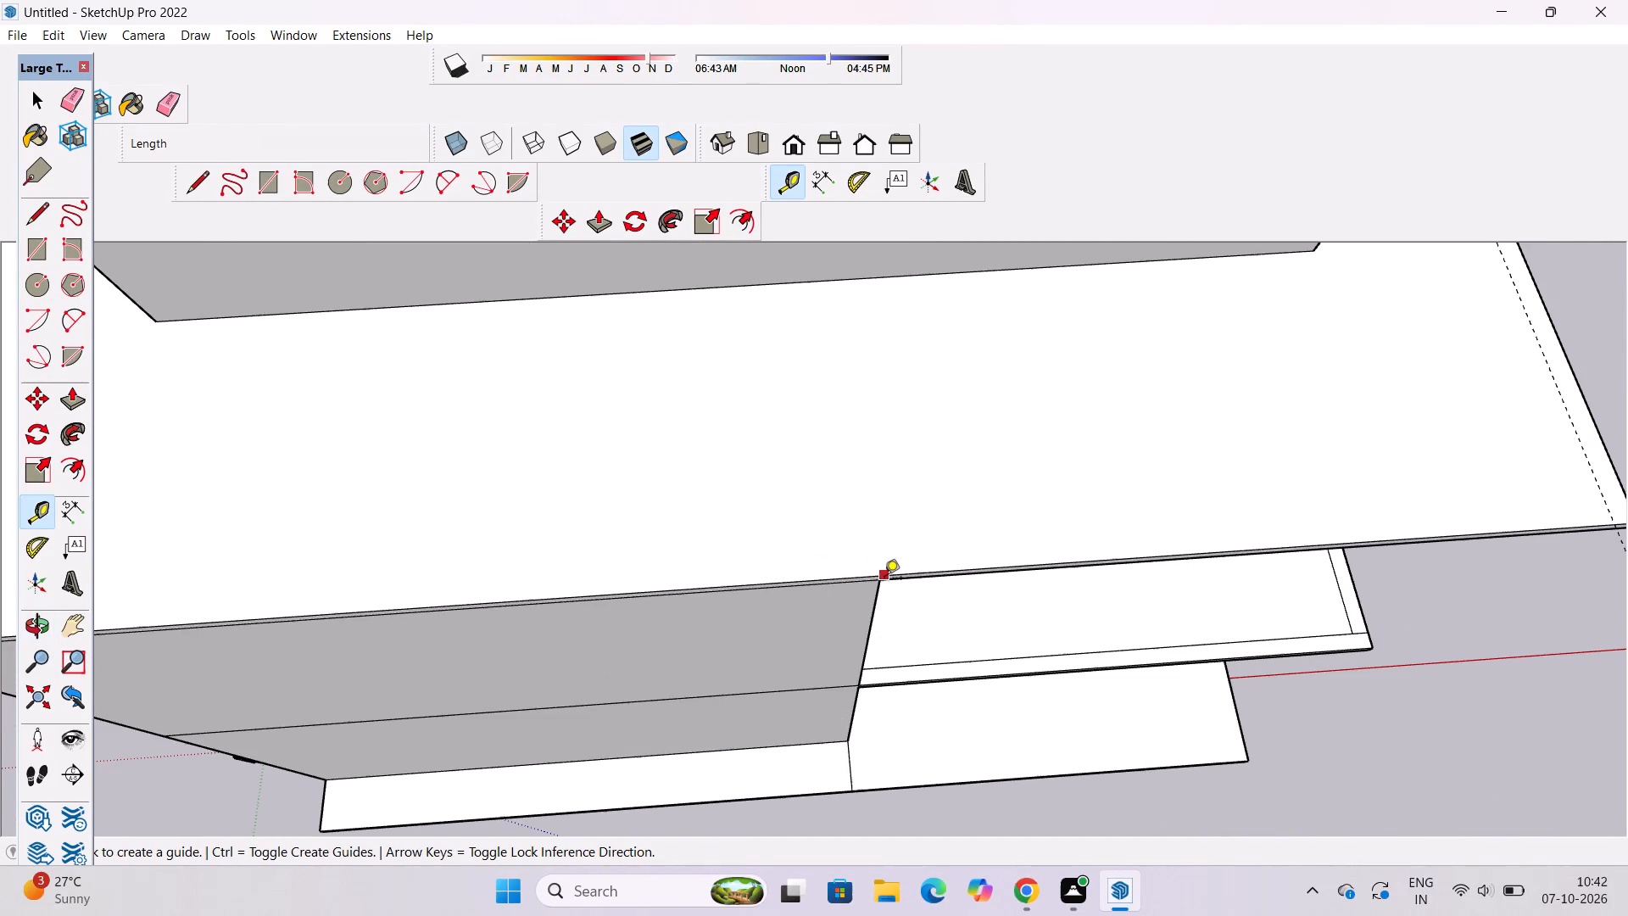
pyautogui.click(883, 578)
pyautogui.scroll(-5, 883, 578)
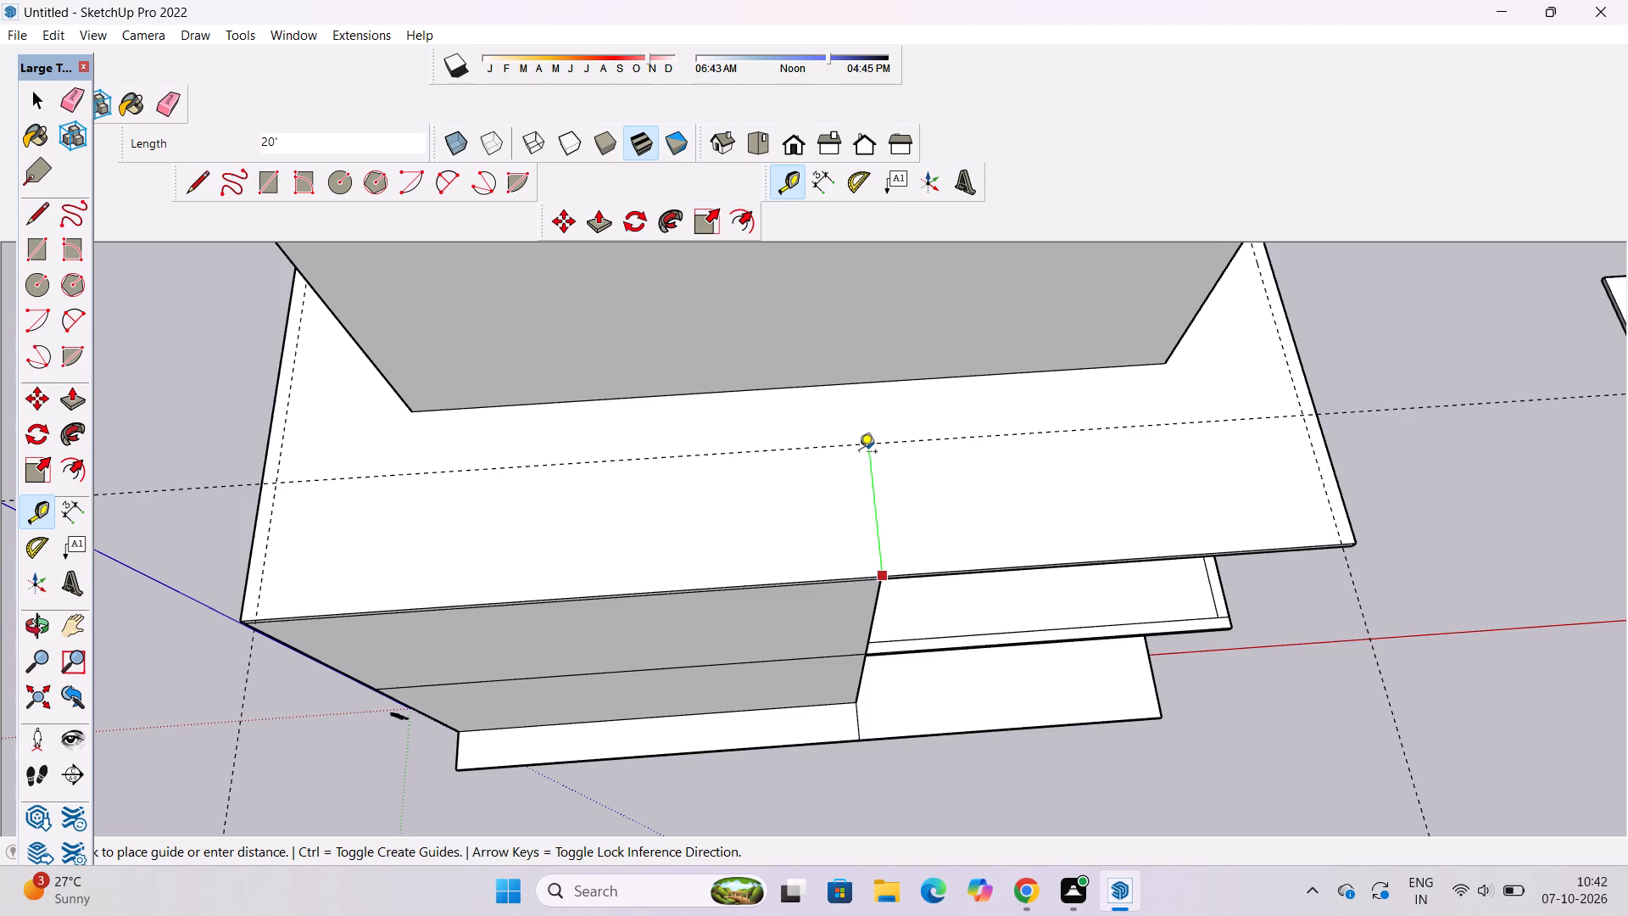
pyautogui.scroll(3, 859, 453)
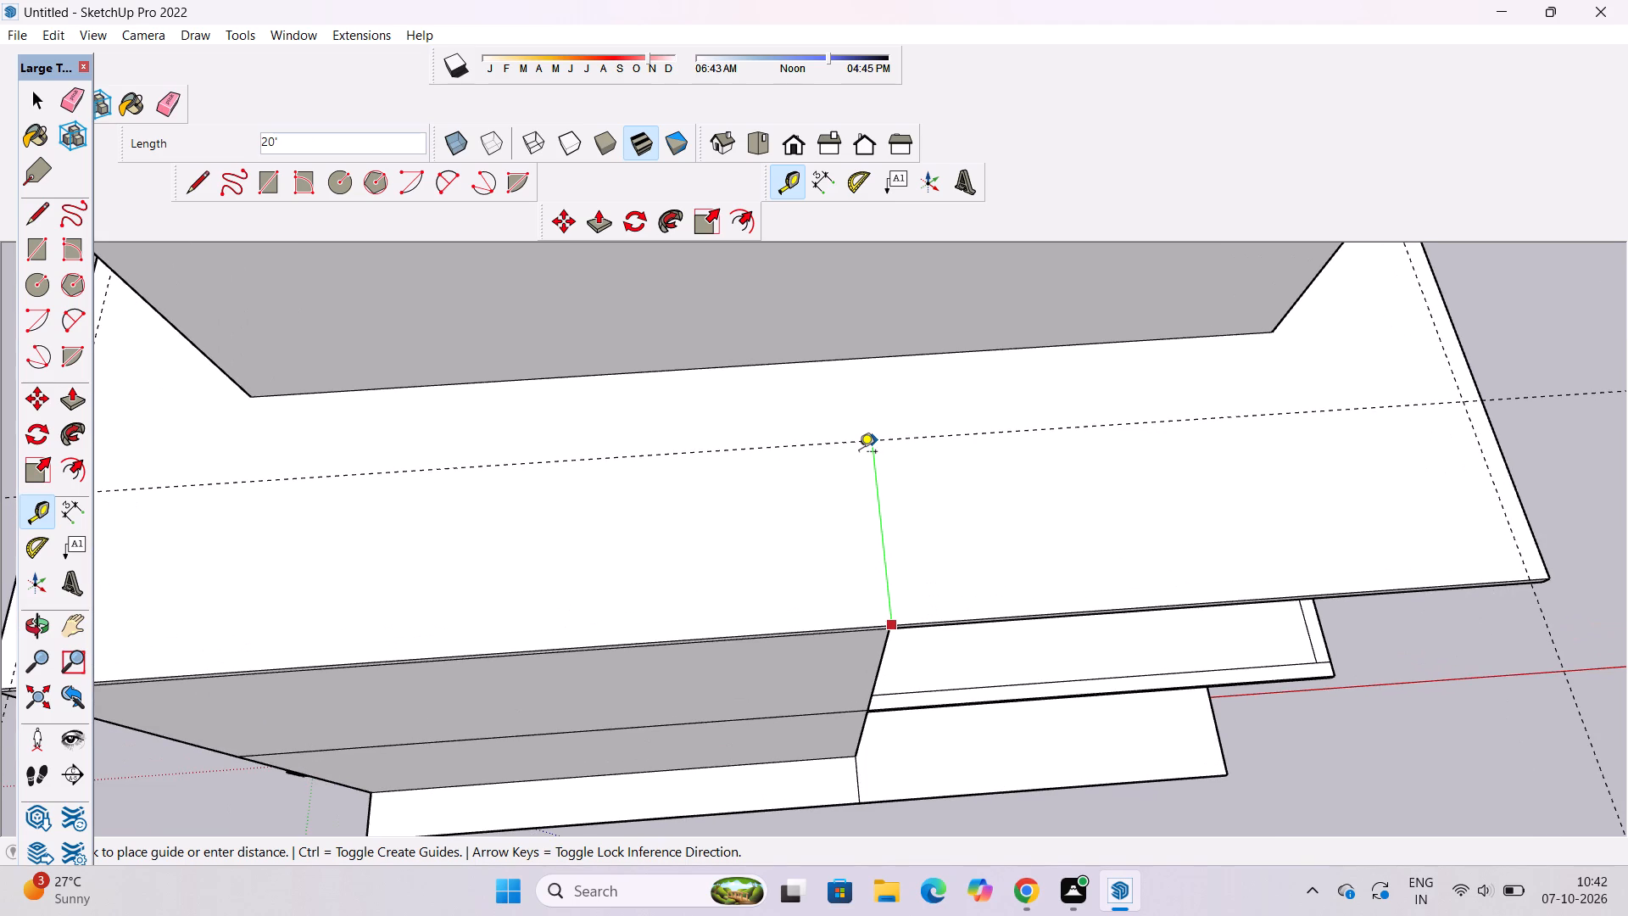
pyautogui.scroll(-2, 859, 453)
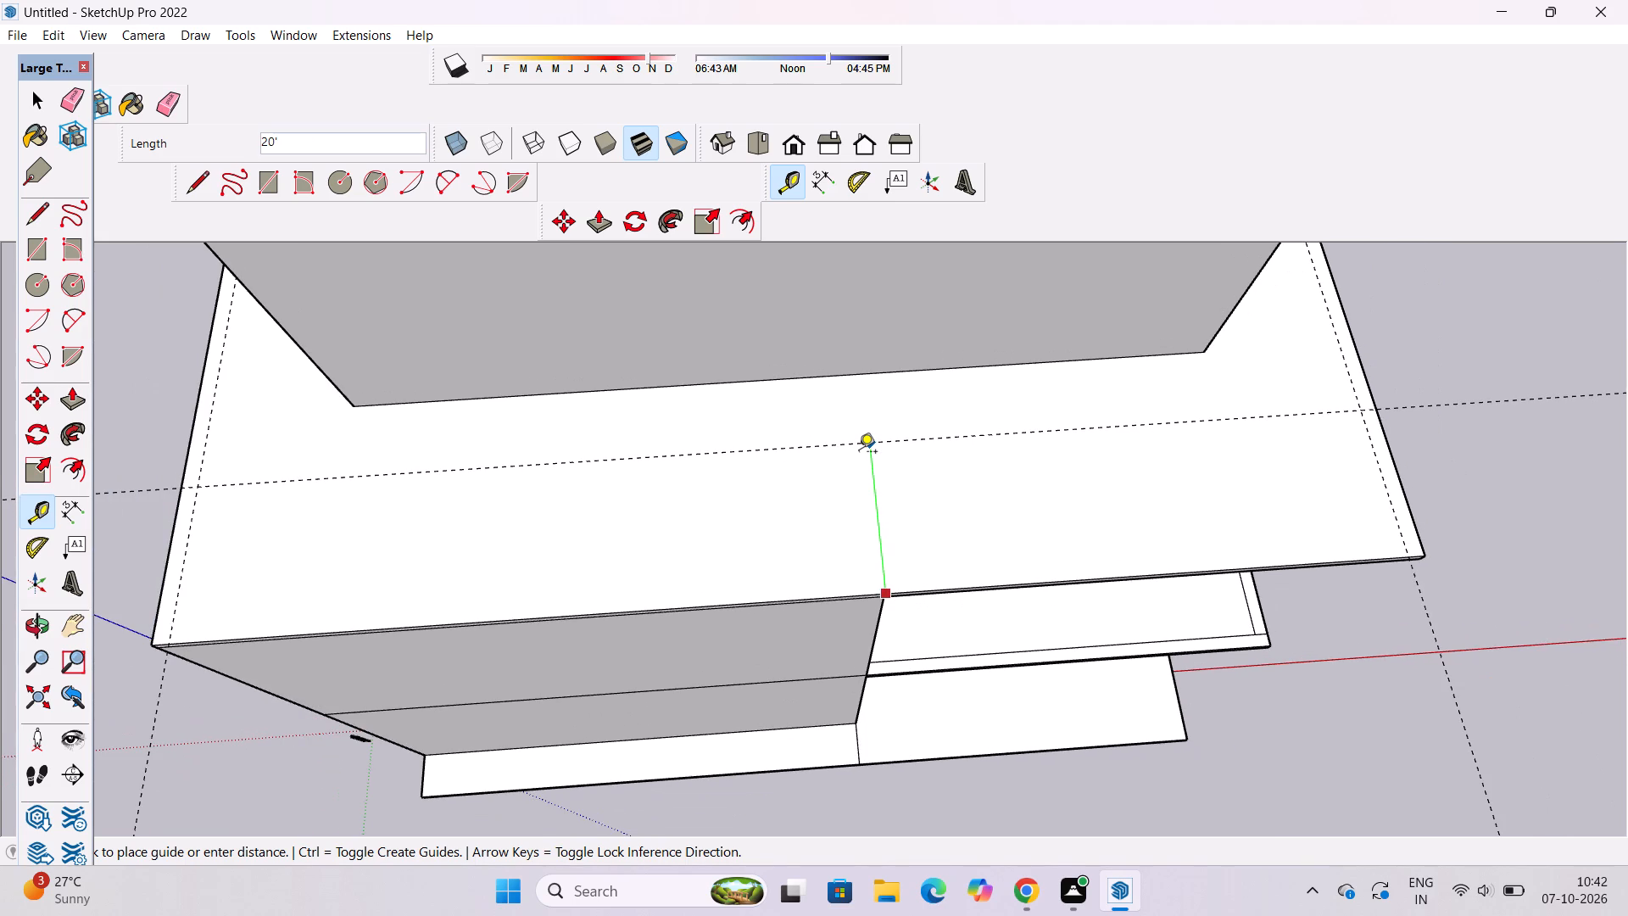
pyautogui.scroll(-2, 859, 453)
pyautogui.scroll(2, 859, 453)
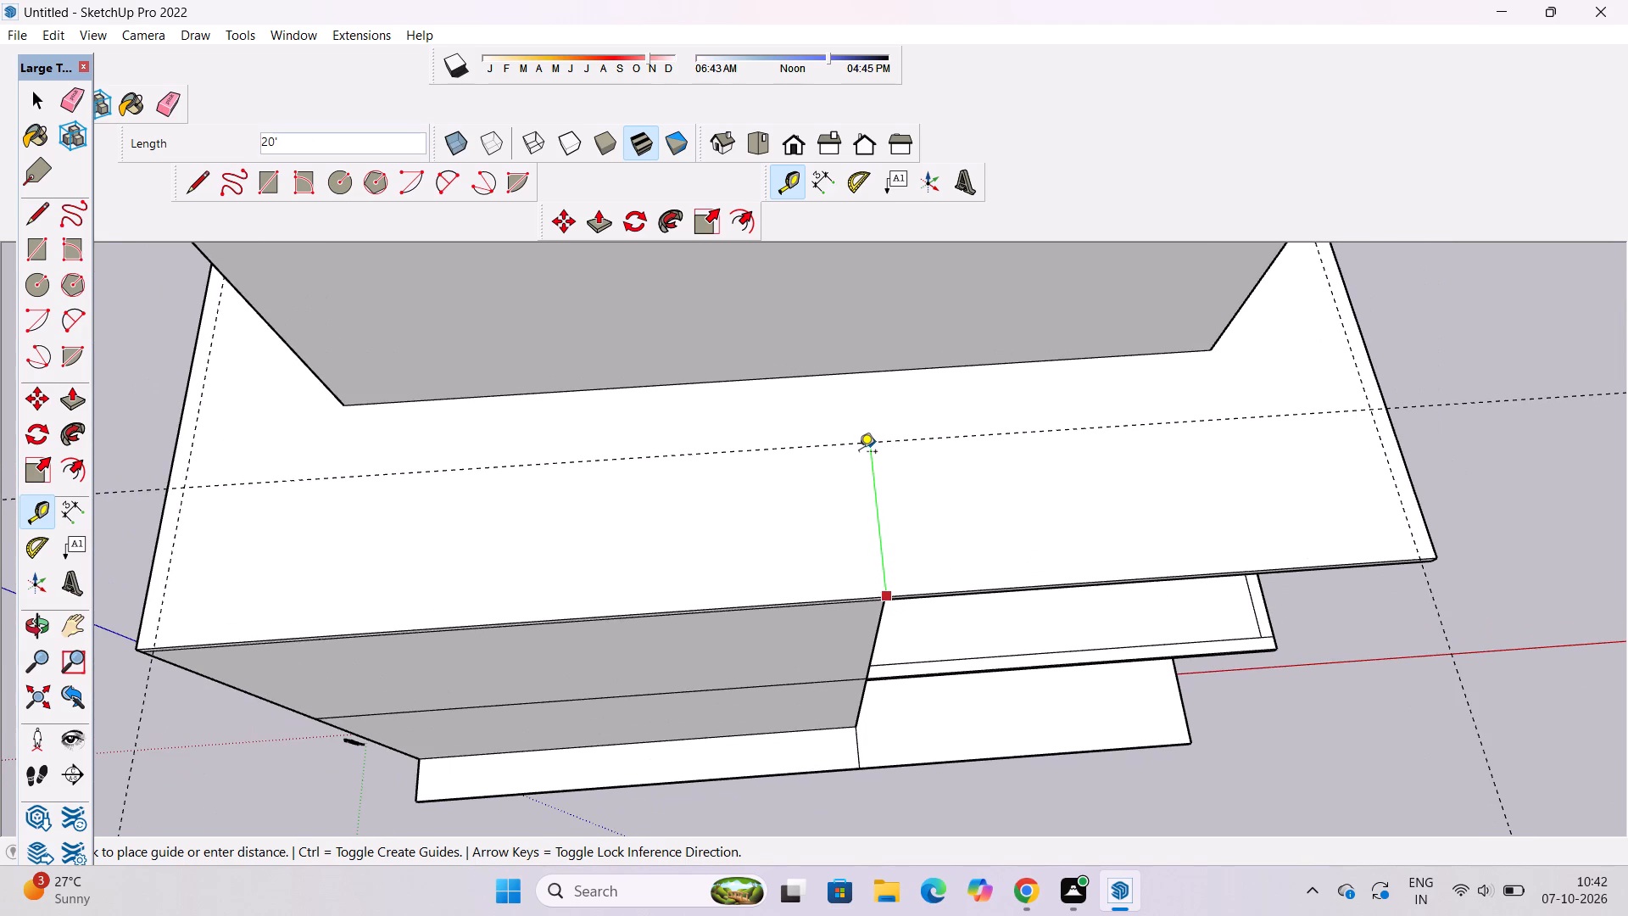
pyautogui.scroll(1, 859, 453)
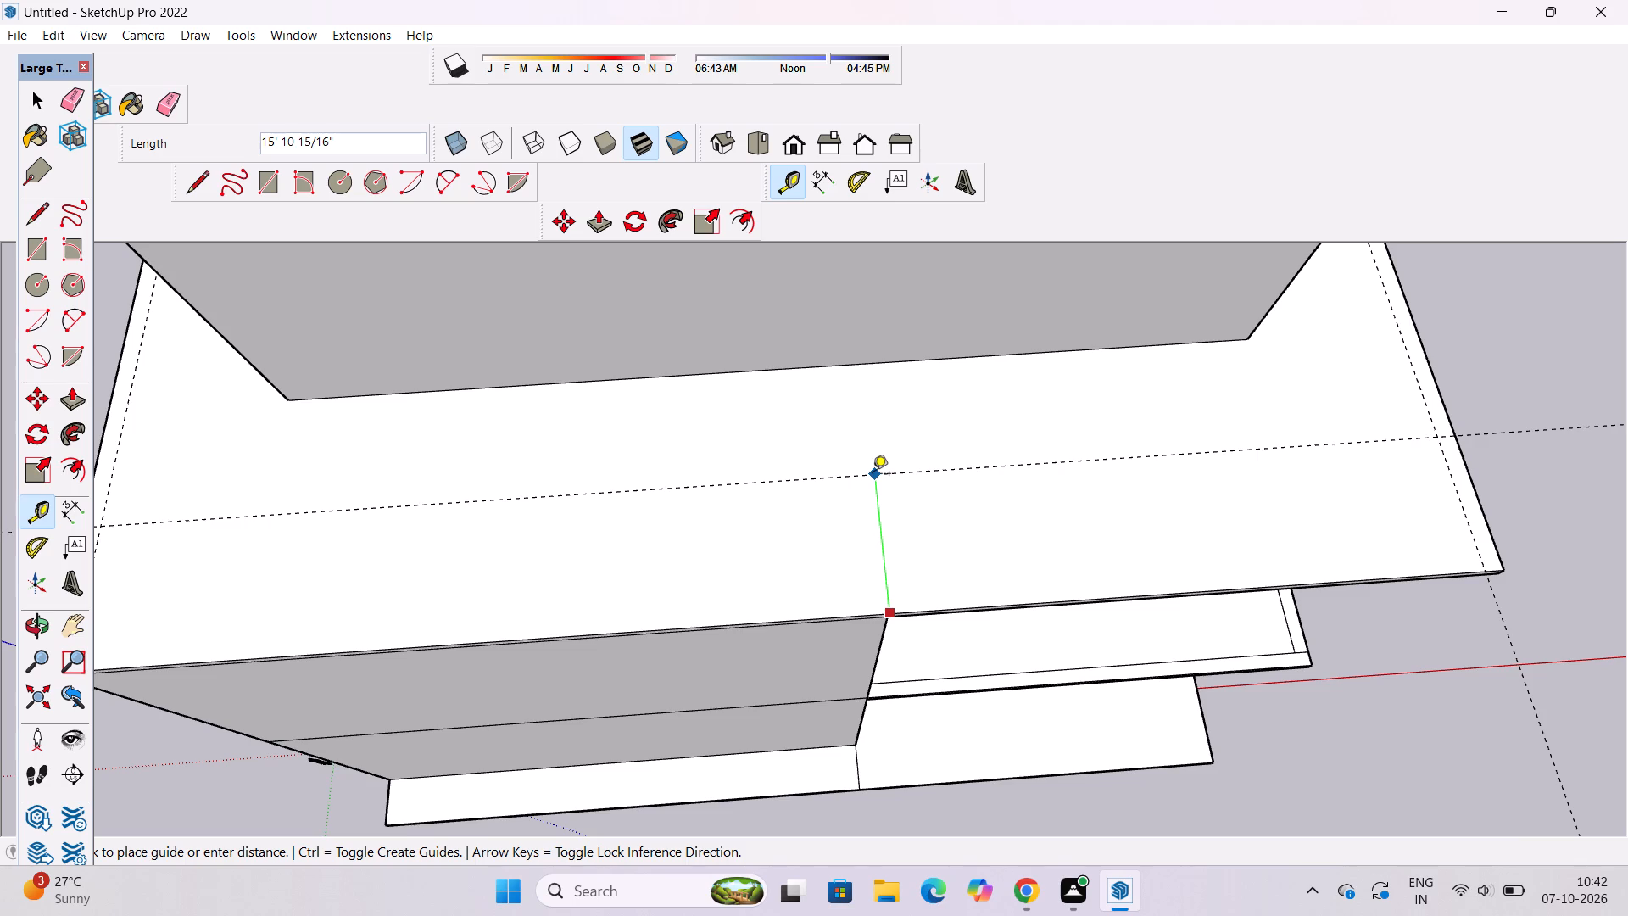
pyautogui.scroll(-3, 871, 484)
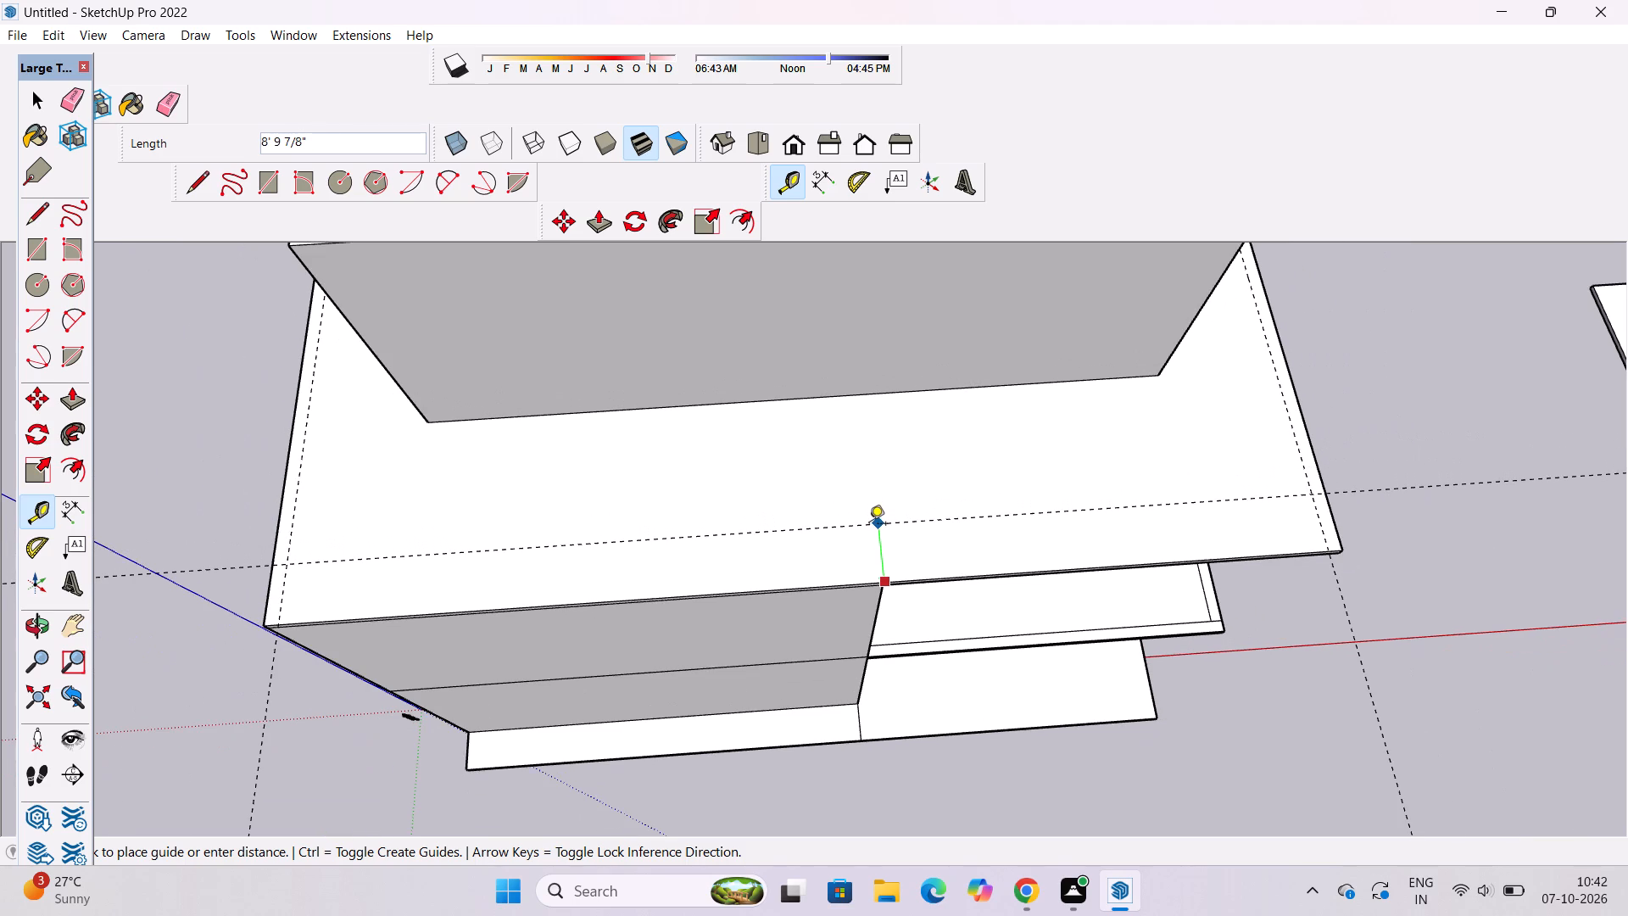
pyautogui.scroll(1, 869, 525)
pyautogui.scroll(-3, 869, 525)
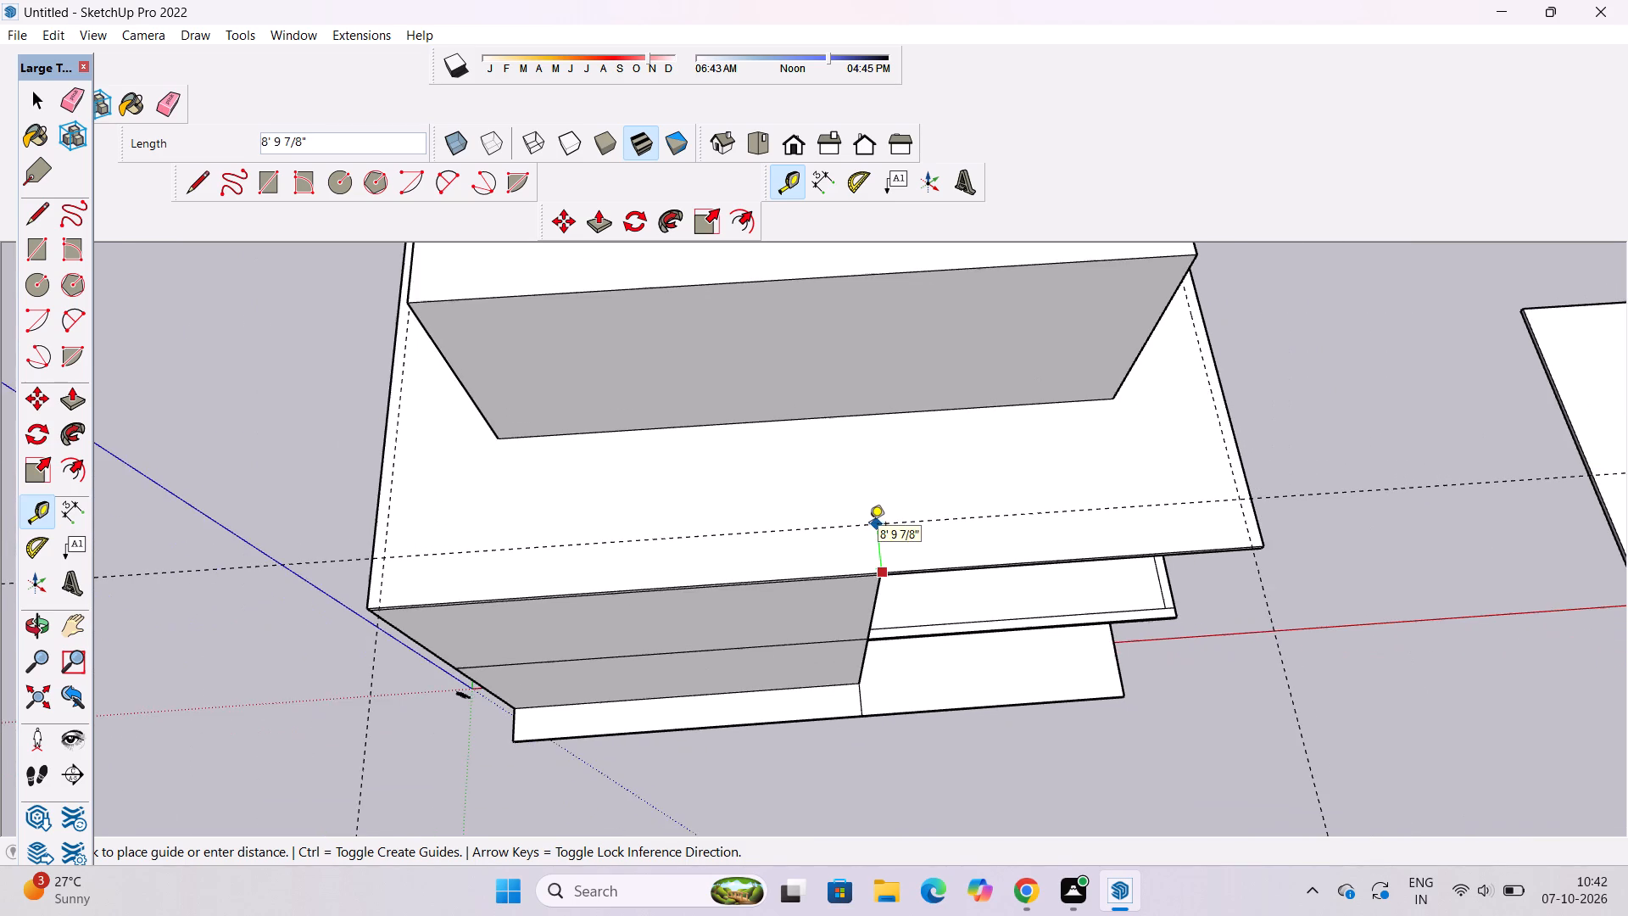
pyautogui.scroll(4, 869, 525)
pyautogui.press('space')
# Place a guide on the roof slab 2' inward from its front edge above the solid corner wall.
pyautogui.write('o')
pyautogui.scroll(-4, 851, 539)
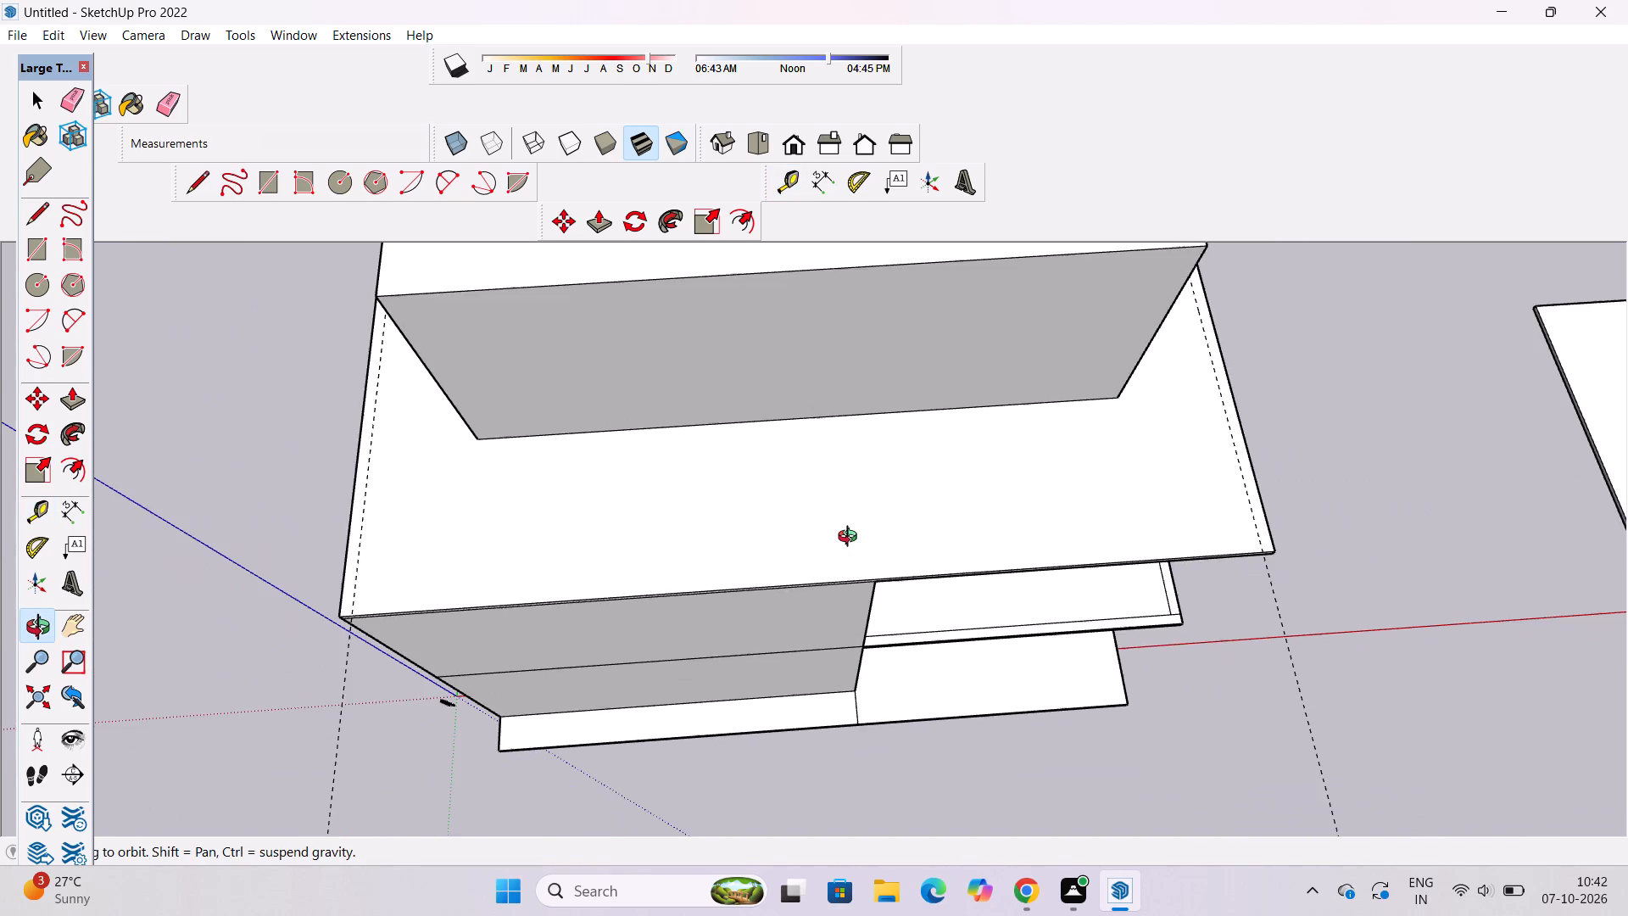
pyautogui.moveTo(360, 612); pyautogui.dragTo(577, 557)
pyautogui.scroll(-5, 687, 483)
pyautogui.keyDown('shift'); pyautogui.moveTo(786, 500); pyautogui.dragTo(714, 619); pyautogui.keyUp('shift')
pyautogui.moveTo(730, 654); pyautogui.dragTo(730, 655)
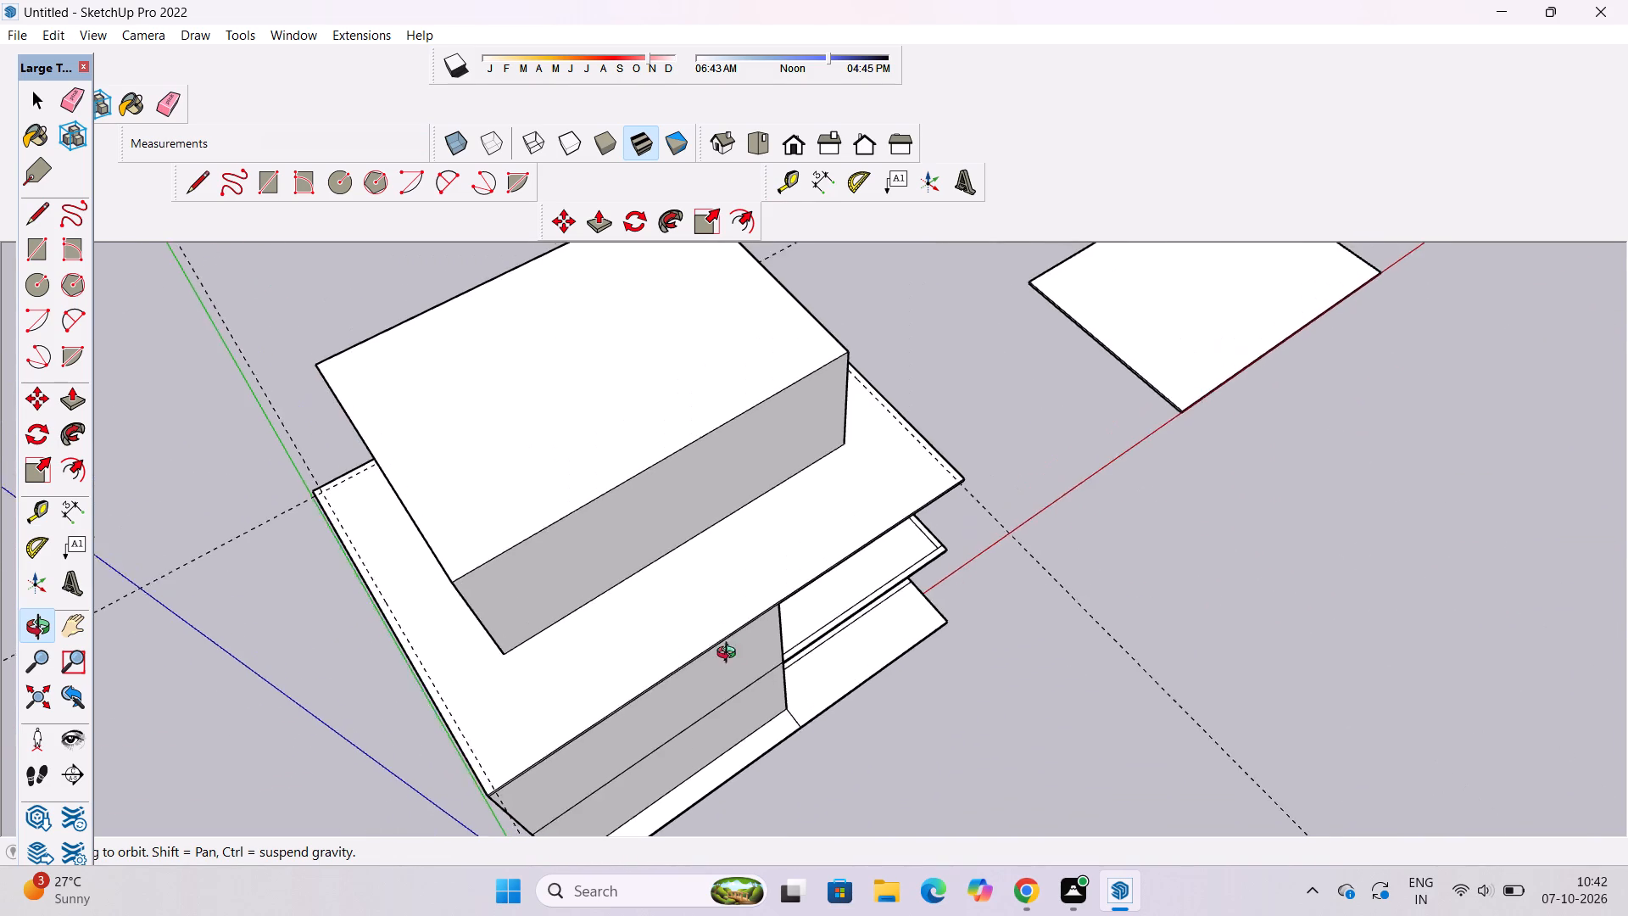
pyautogui.moveTo(730, 655); pyautogui.dragTo(483, 491)
pyautogui.scroll(4, 552, 490)
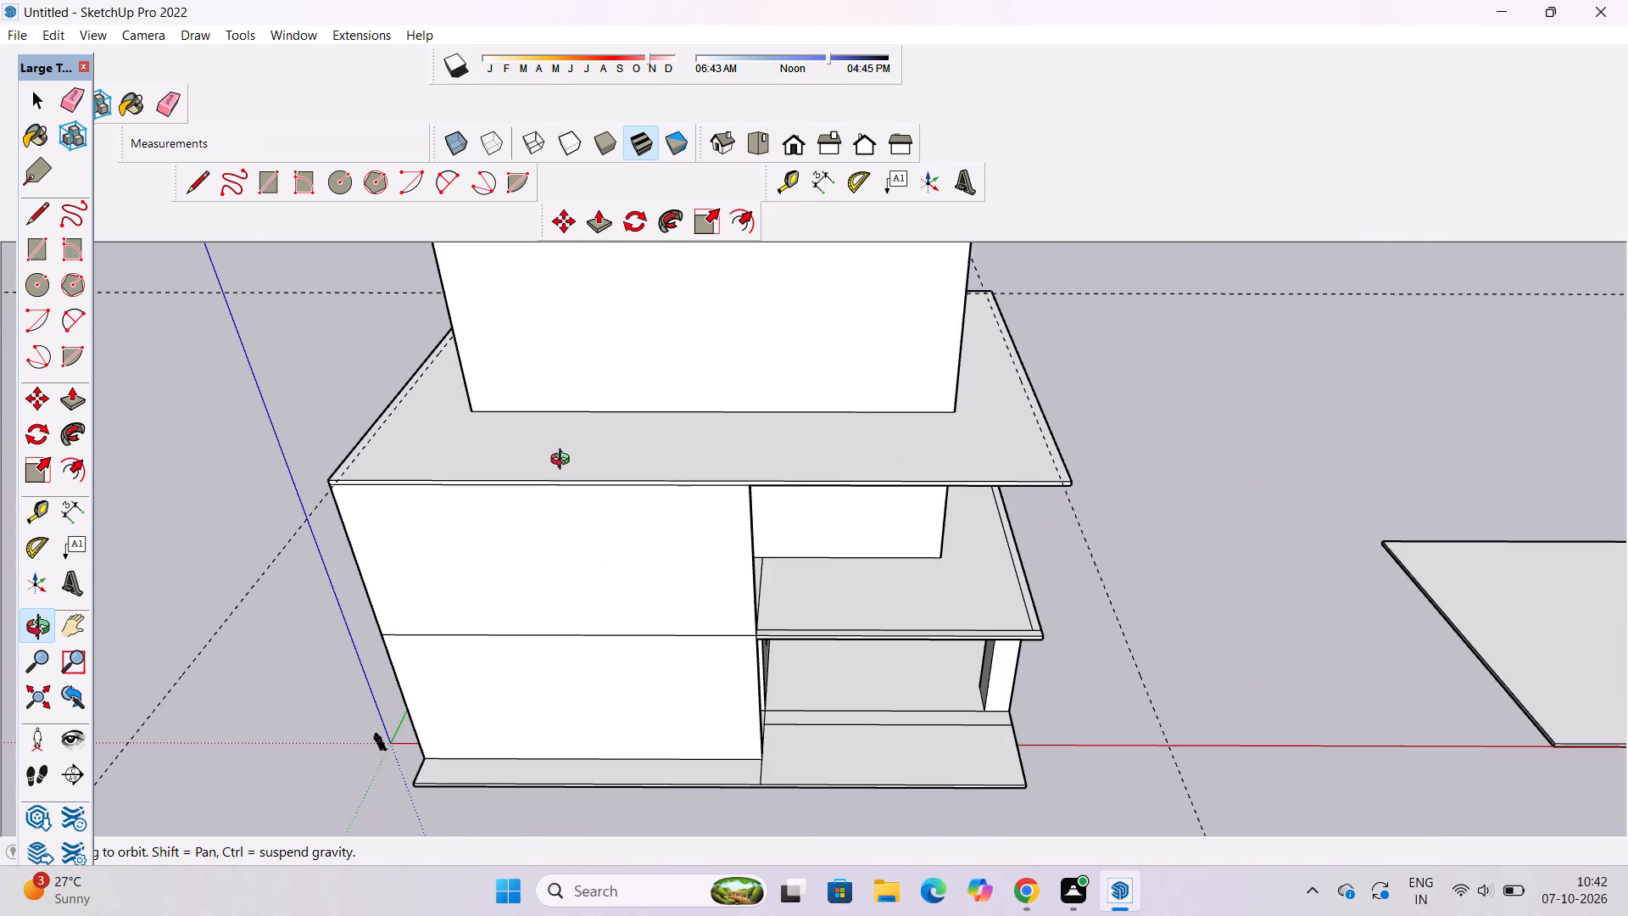
pyautogui.scroll(-3, 613, 424)
pyautogui.moveTo(613, 441); pyautogui.dragTo(628, 492)
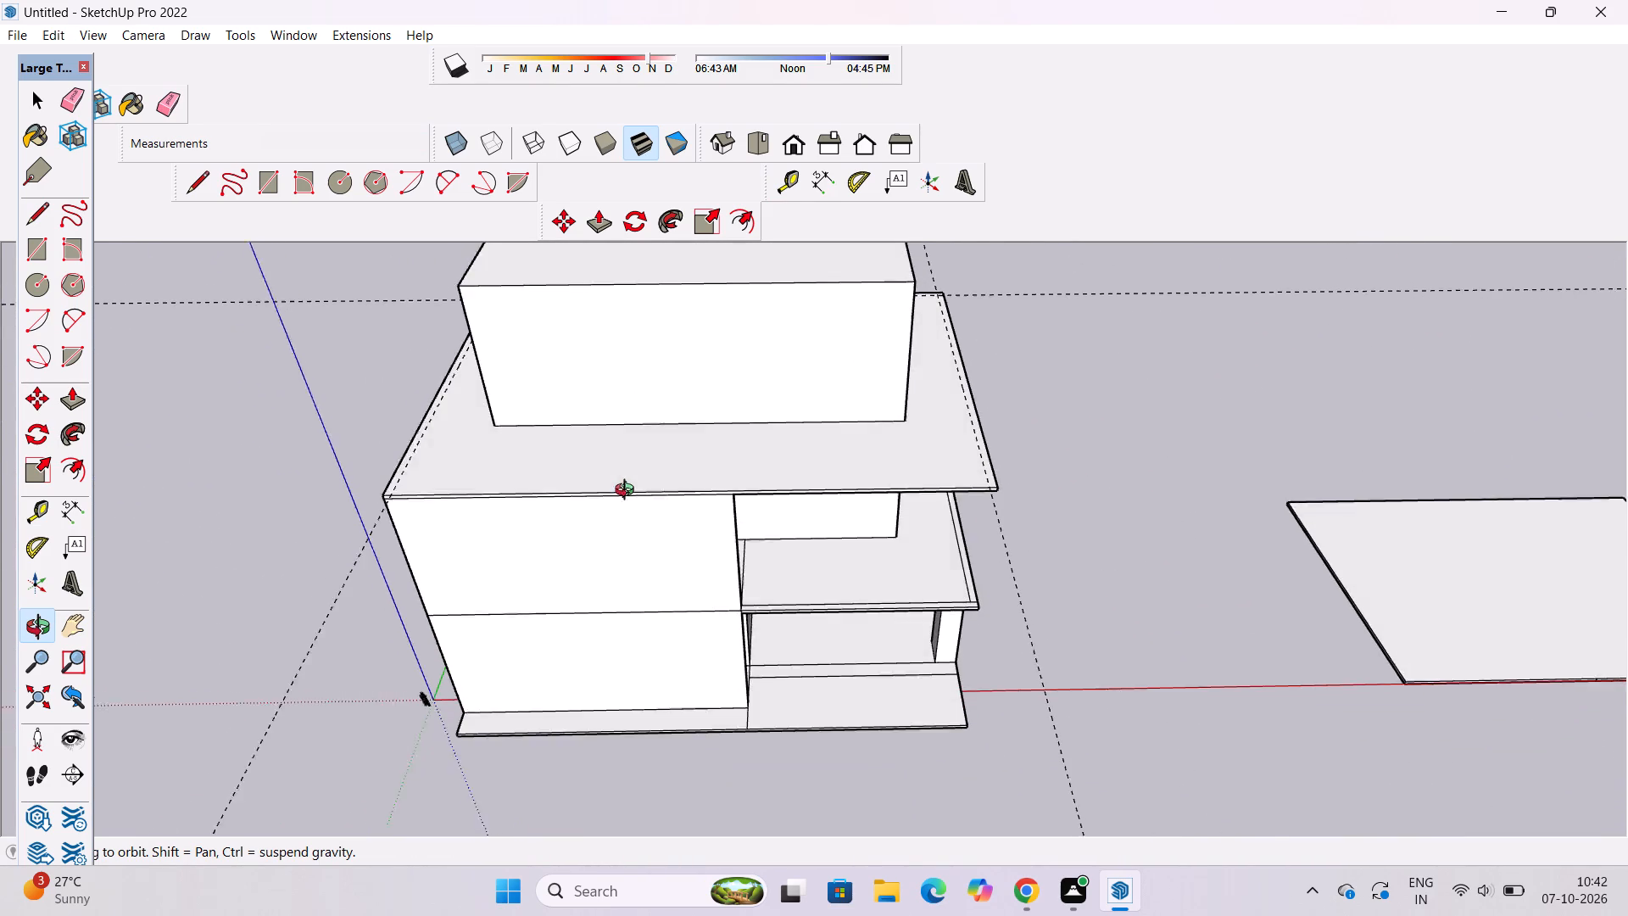
pyautogui.moveTo(628, 492); pyautogui.dragTo(630, 498)
pyautogui.scroll(3, 648, 544)
pyautogui.keyDown('shift'); pyautogui.moveTo(704, 534); pyautogui.dragTo(700, 545); pyautogui.keyUp('shift')
pyautogui.moveTo(710, 591); pyautogui.dragTo(721, 667)
pyautogui.scroll(4, 729, 656)
pyautogui.keyDown('shift'); pyautogui.click(739, 620); pyautogui.keyUp('shift')
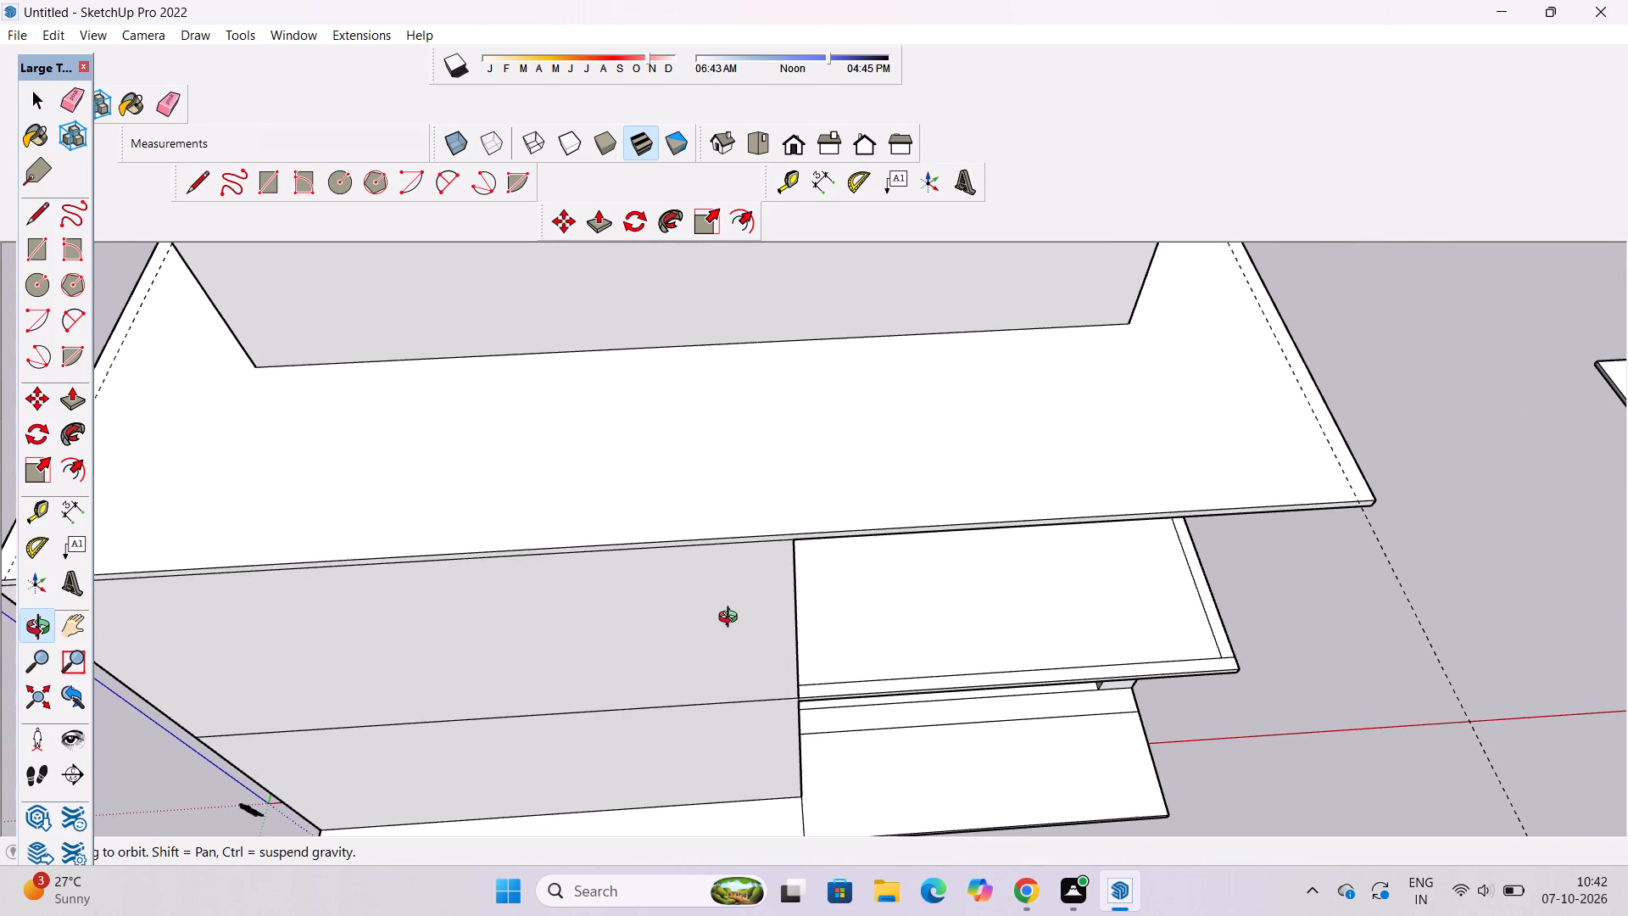
pyautogui.press('t')
pyautogui.click(811, 534)
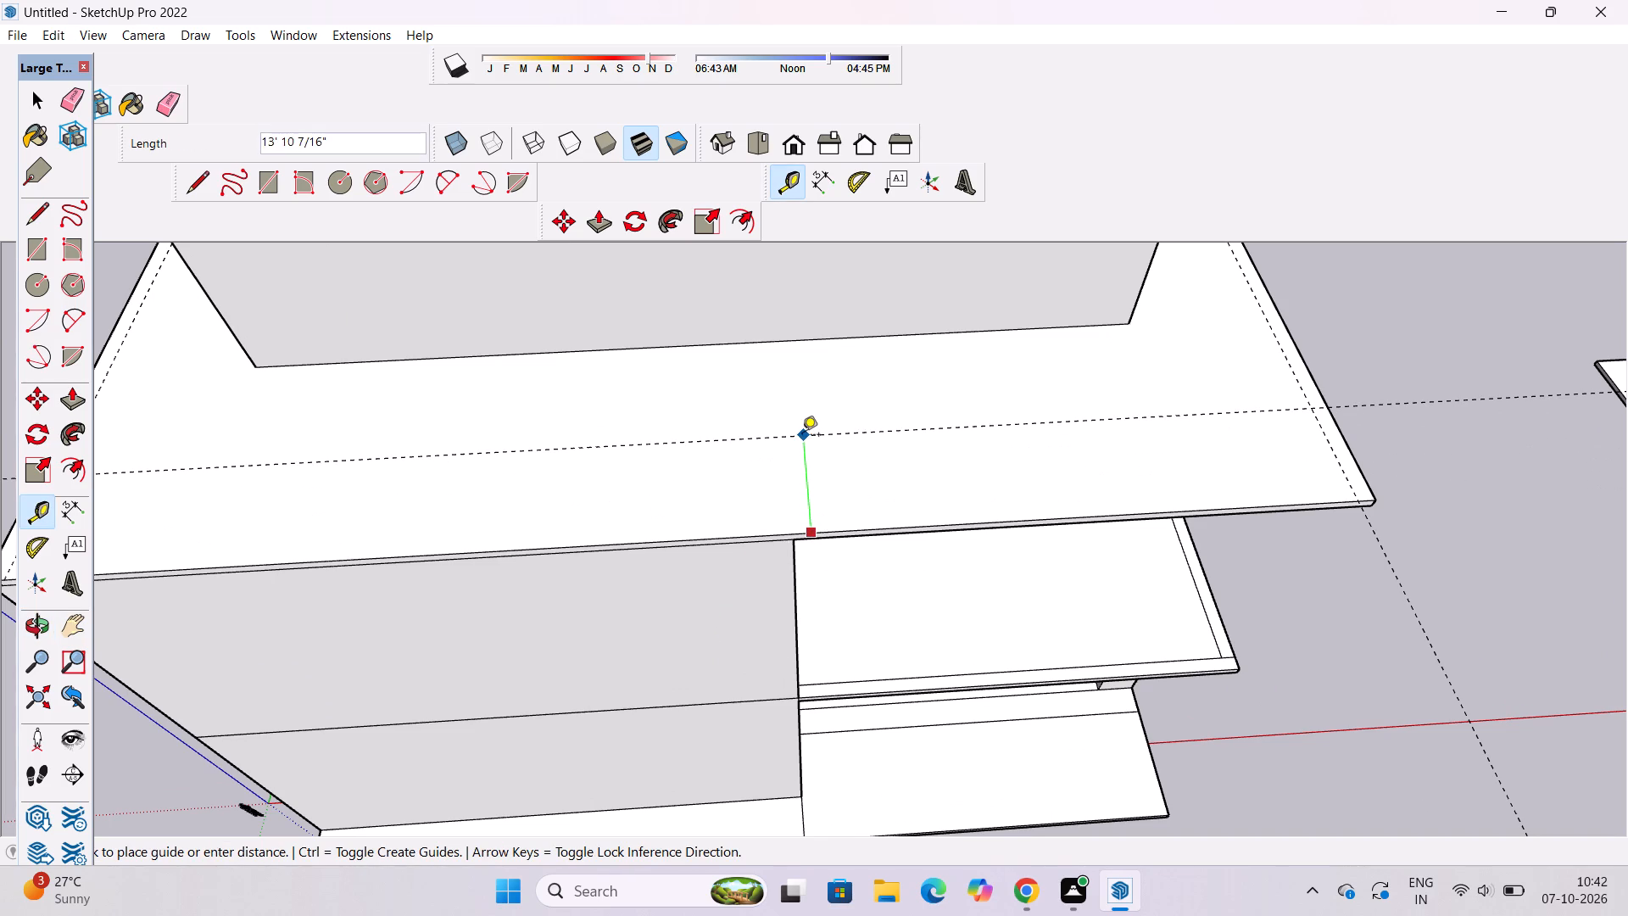
pyautogui.write("2'")
pyautogui.press('Return')
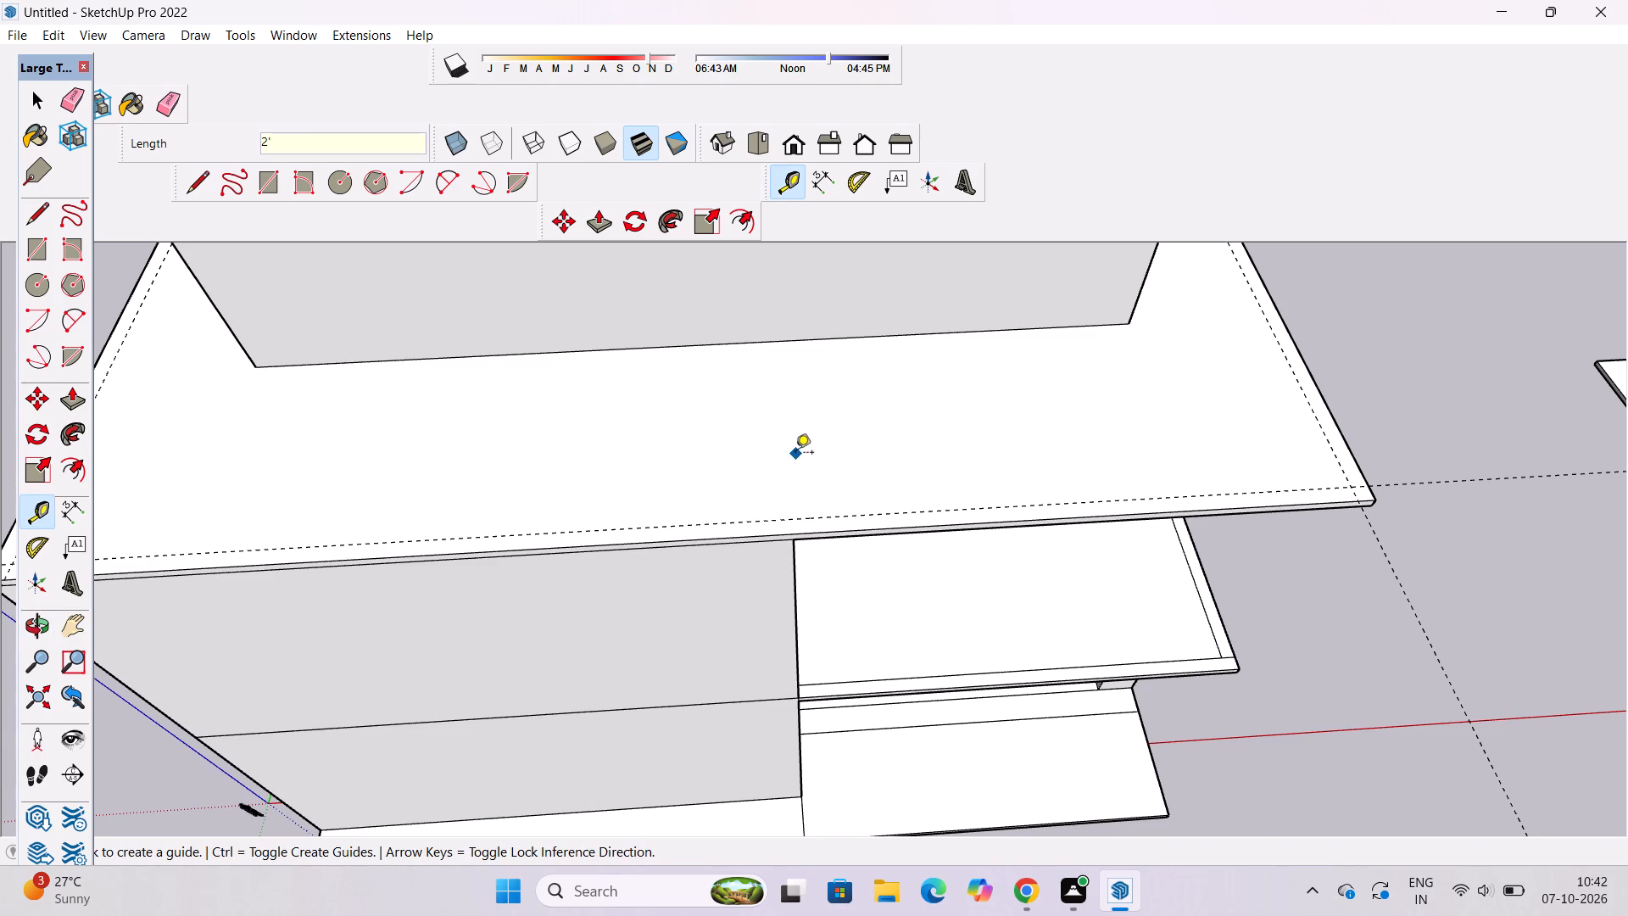
# Draw border lines along the rear guide from the upper block to the columned-side guide, and 103' along that side to the front guide.
pyautogui.scroll(-5, 796, 465)
pyautogui.press('l')
pyautogui.scroll(-5, 647, 602)
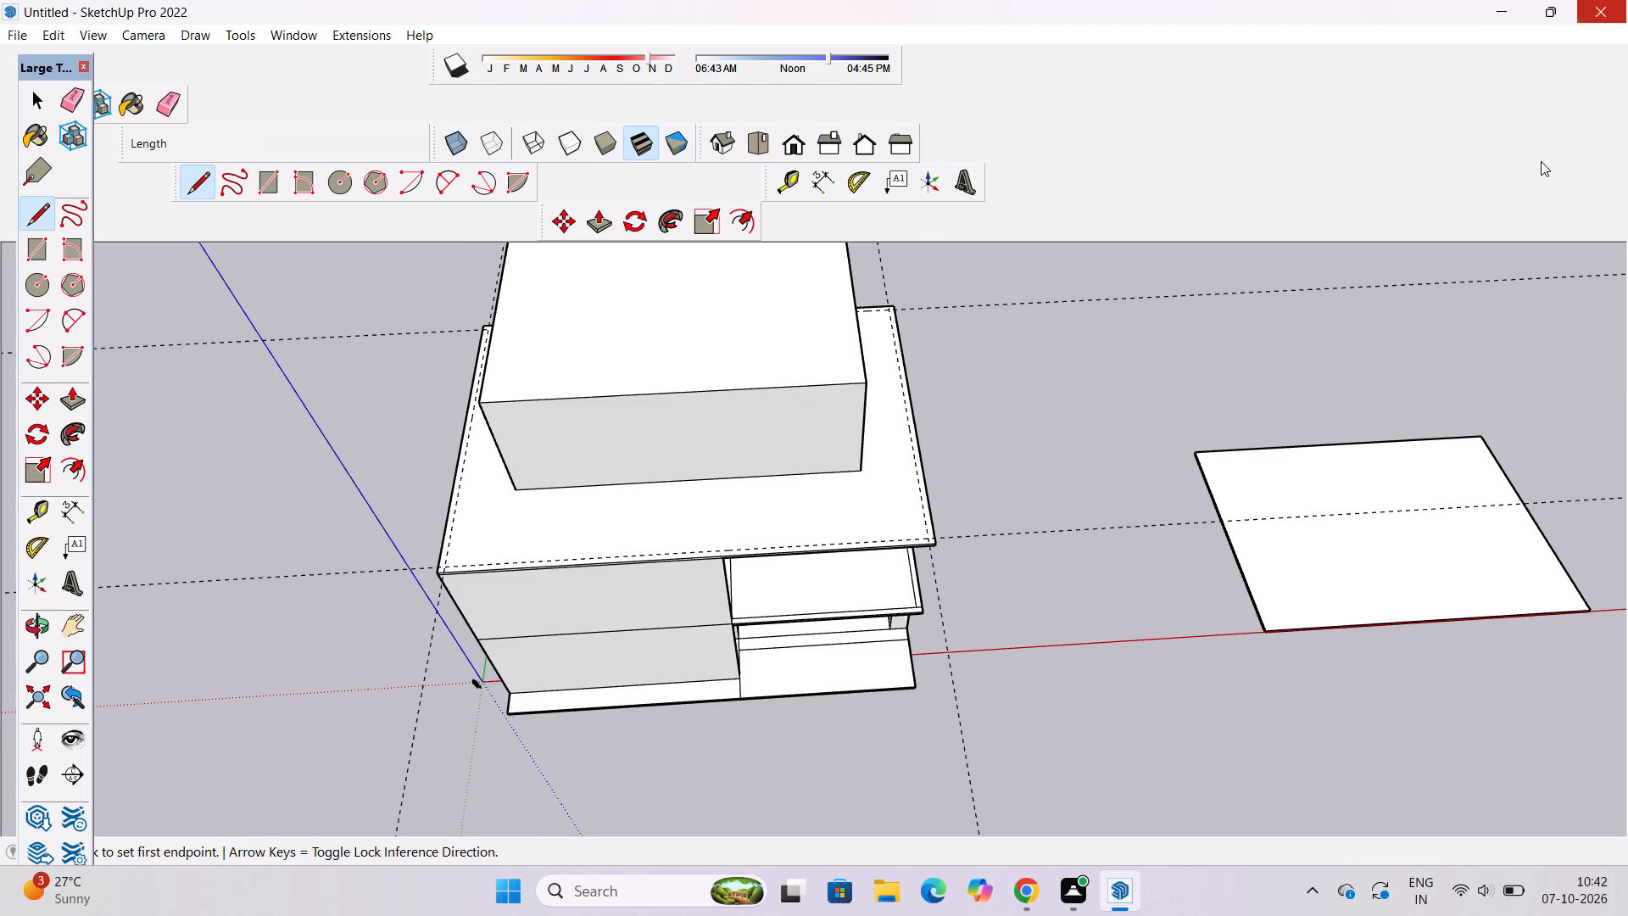
pyautogui.scroll(-6, 560, 560)
pyautogui.scroll(5, 1043, 368)
pyautogui.scroll(3, 599, 483)
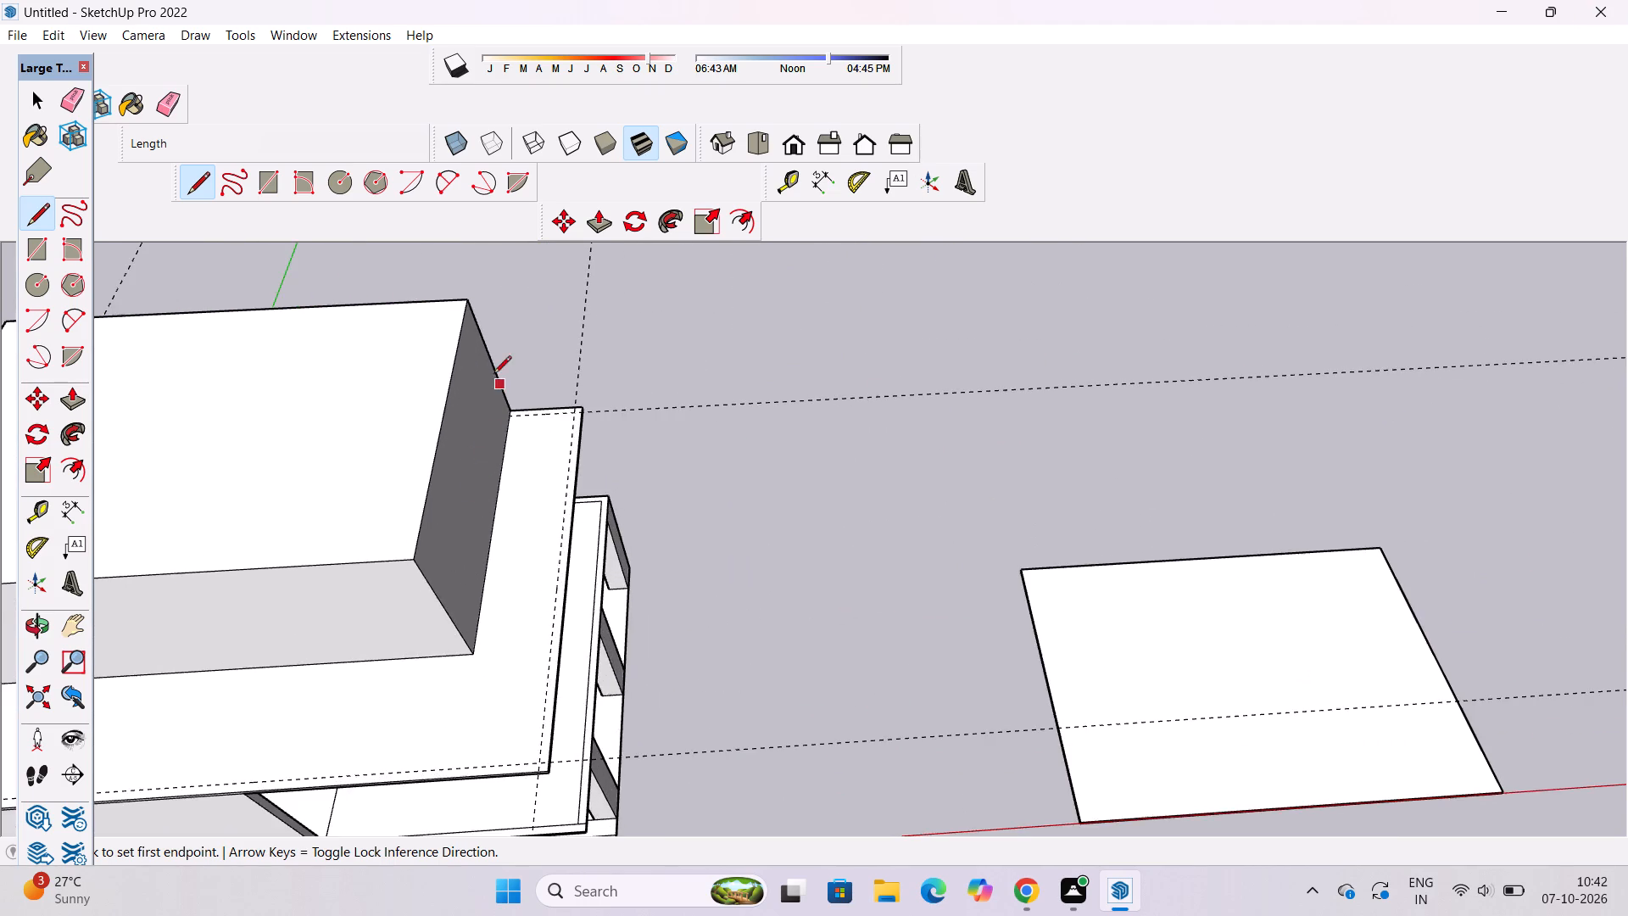
pyautogui.scroll(12, 493, 375)
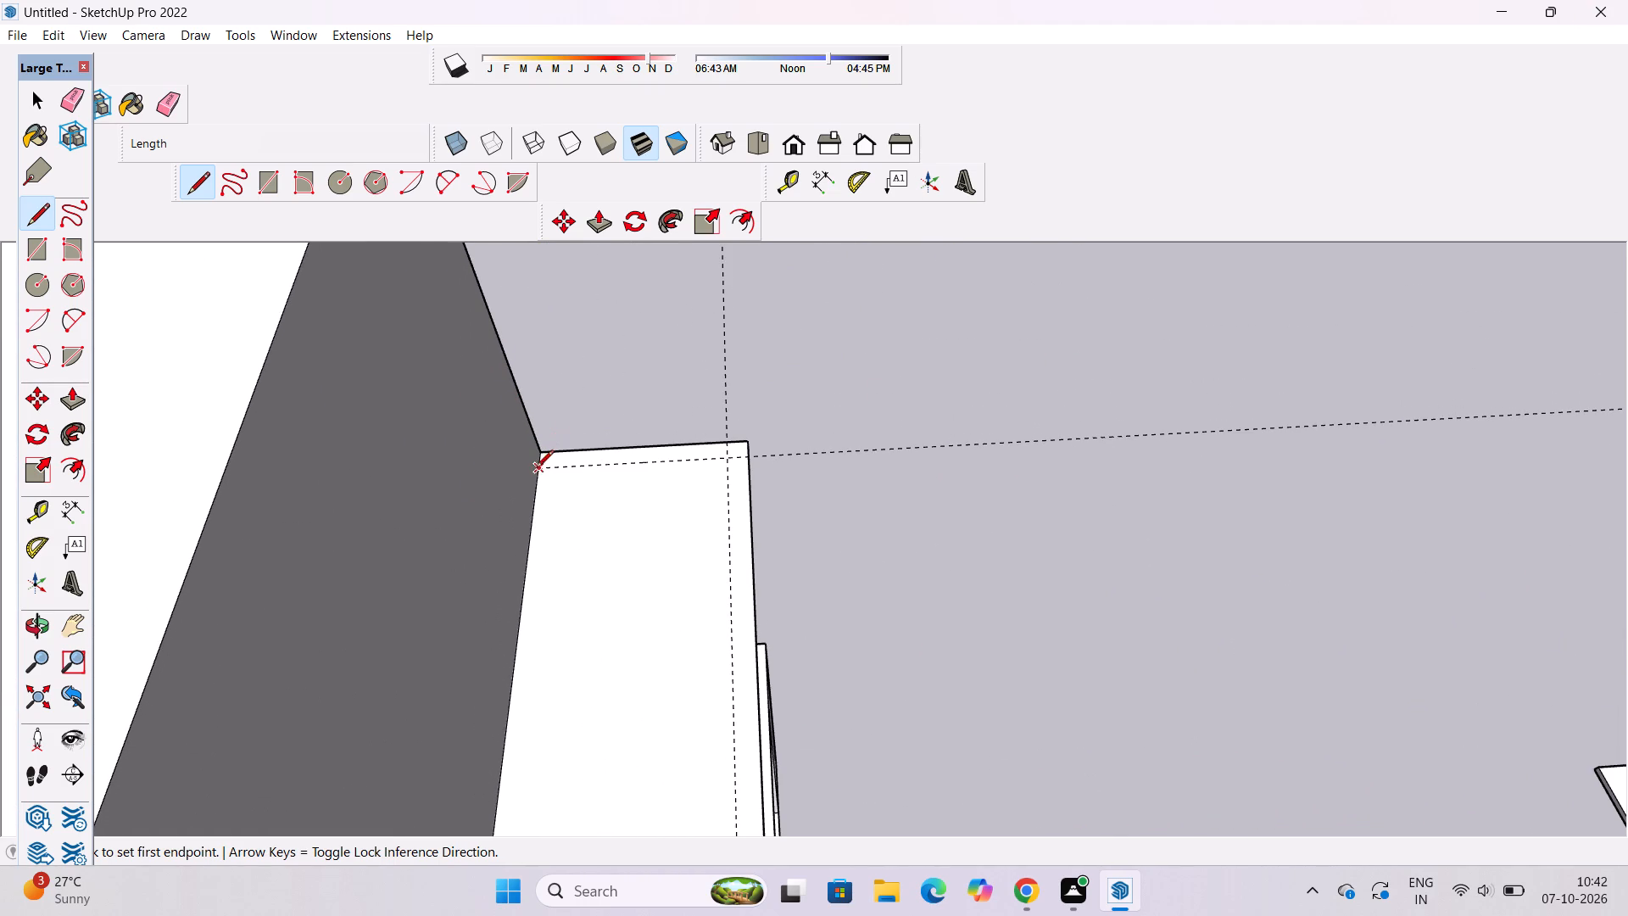
pyautogui.click(538, 469)
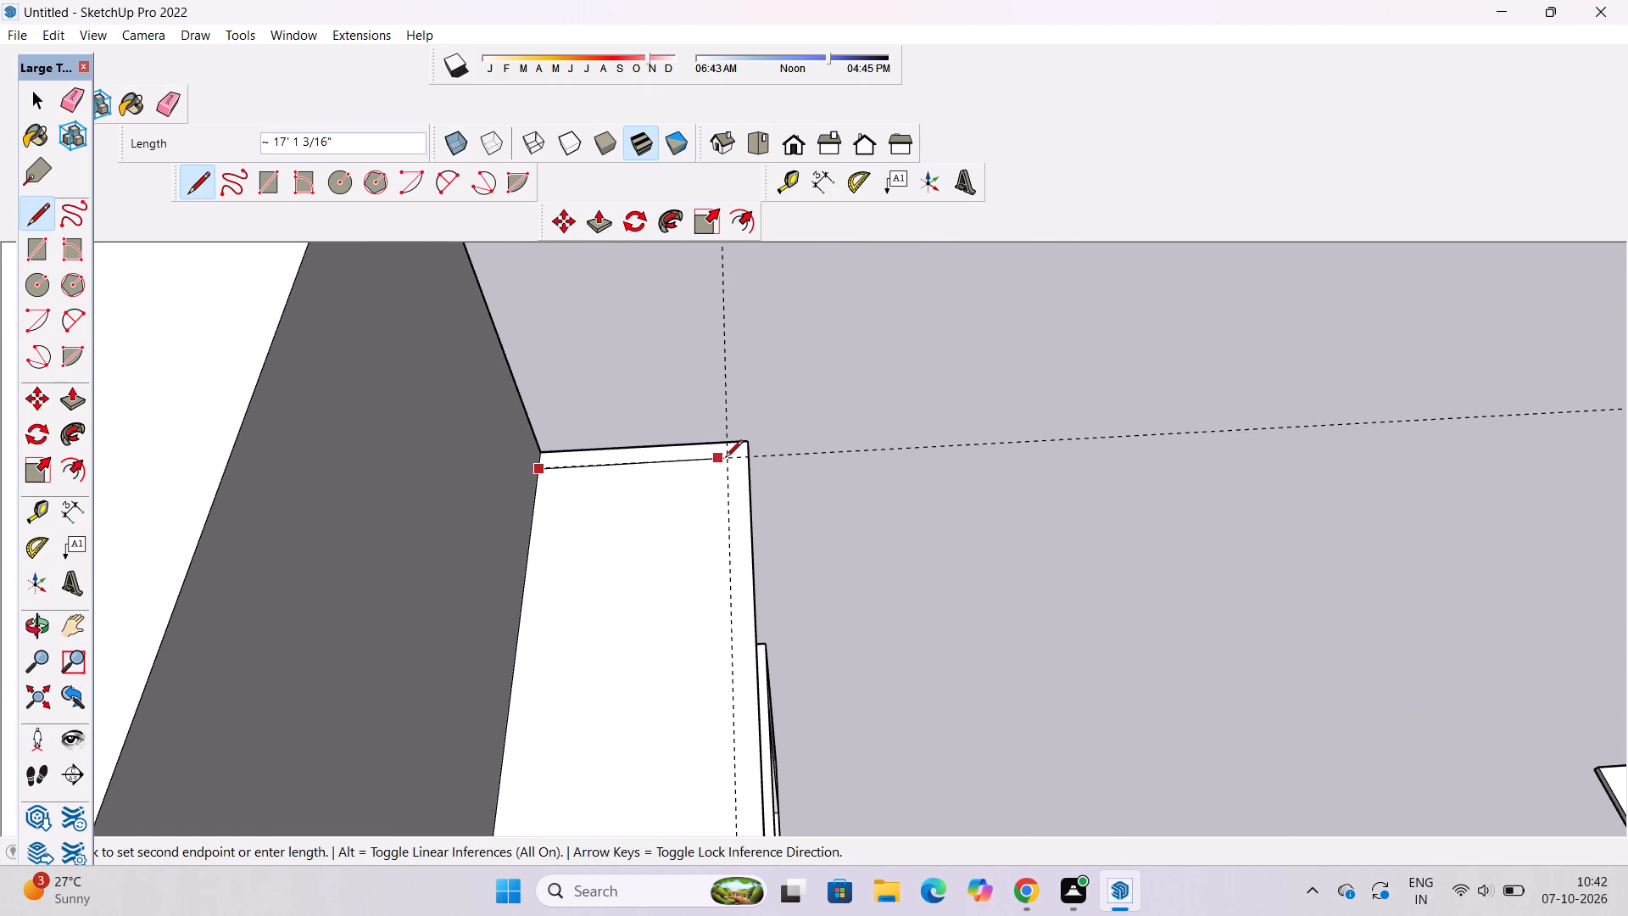
pyautogui.click(728, 457)
pyautogui.scroll(-15, 750, 402)
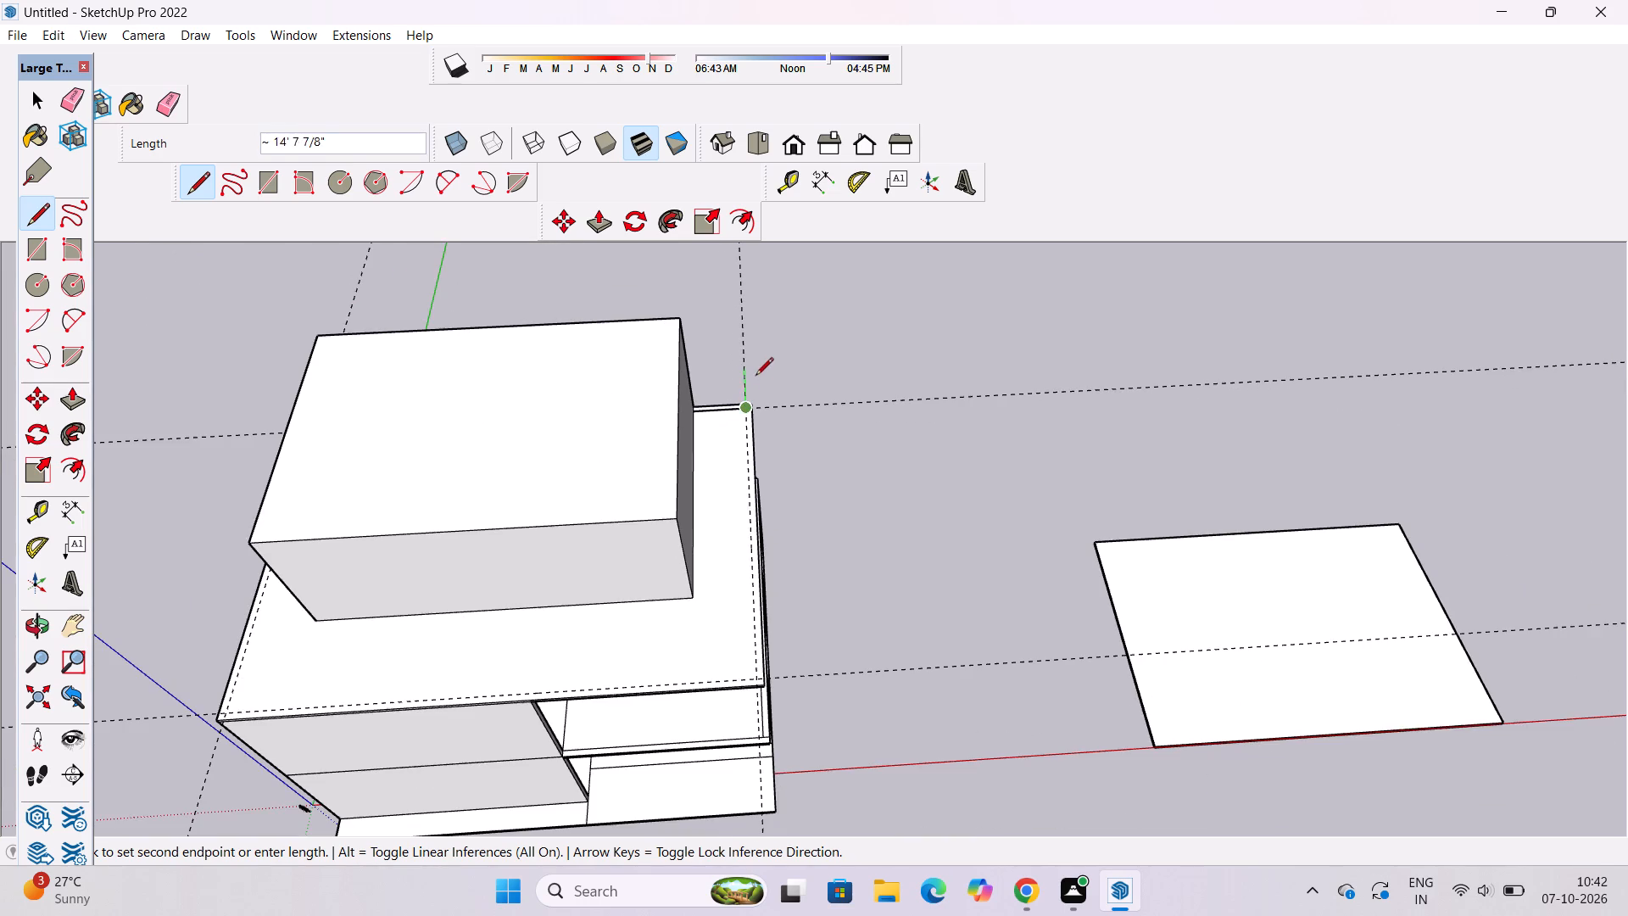
pyautogui.scroll(12, 741, 678)
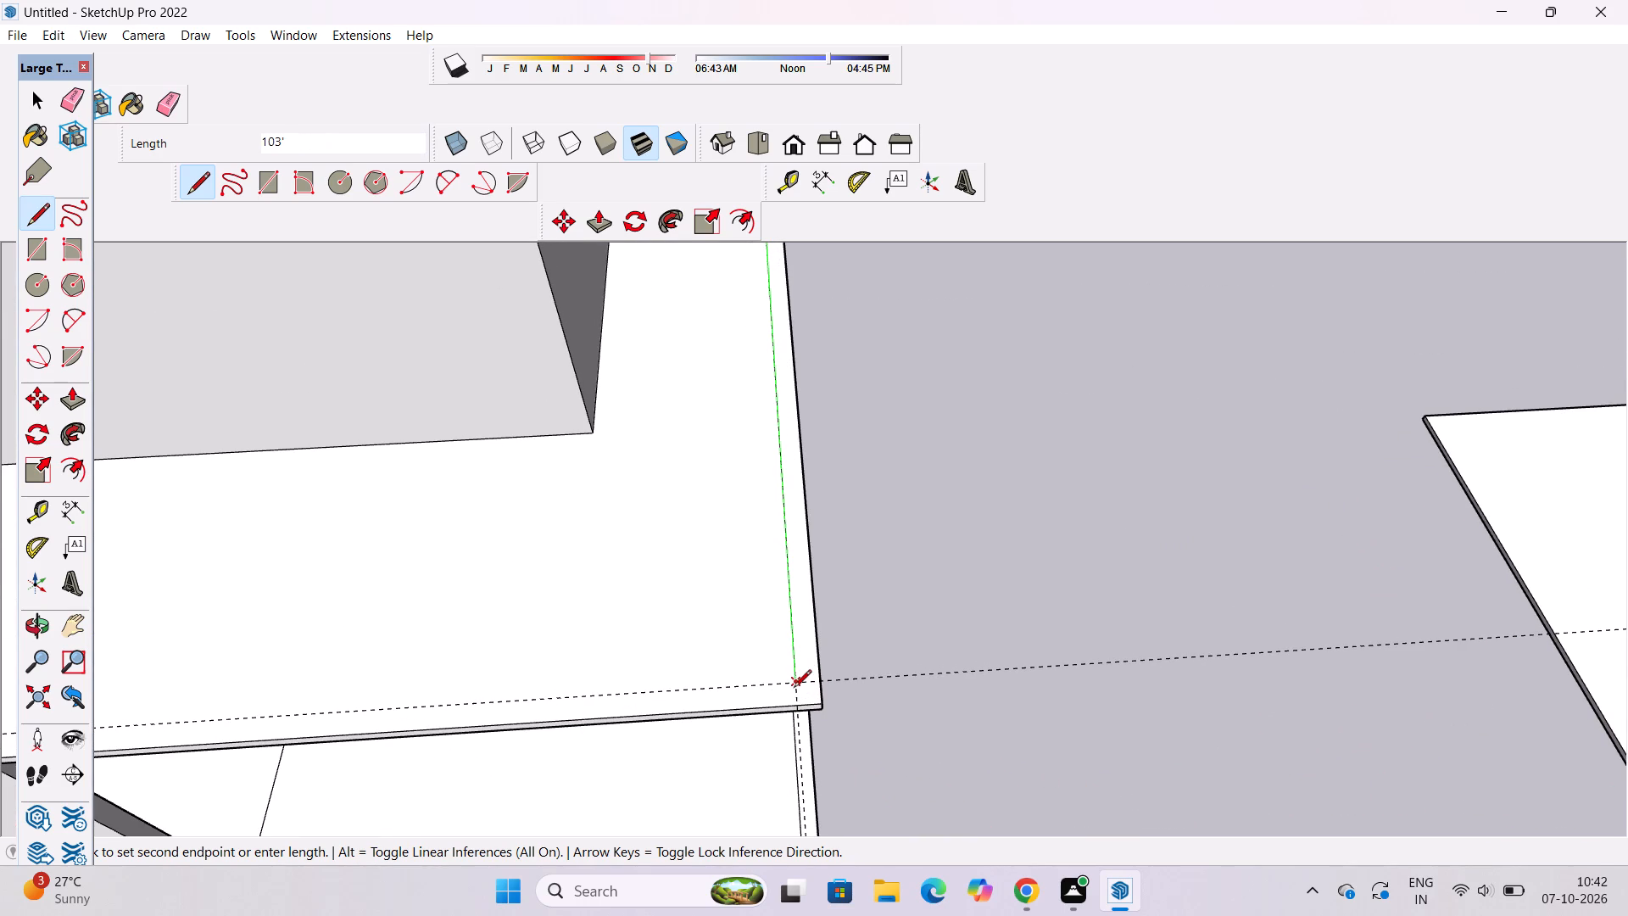
pyautogui.click(794, 686)
# Draw a 146' border line along the roof slab's front guide to the guide crossing beside the green axis.
pyautogui.scroll(-10, 794, 686)
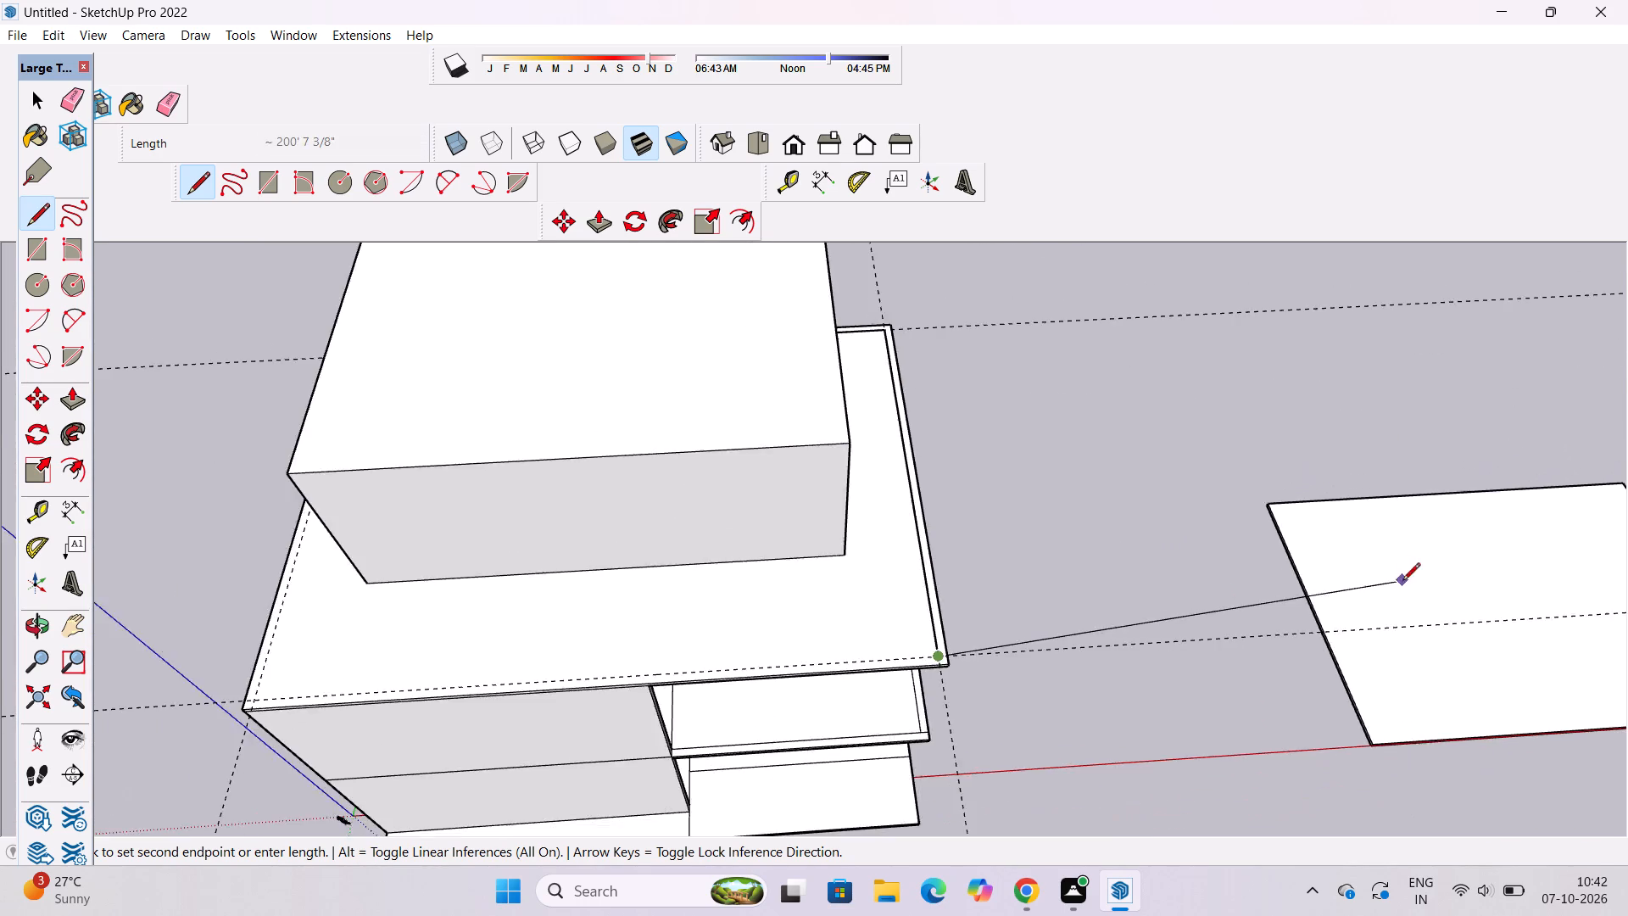
pyautogui.scroll(-7, 1402, 582)
pyautogui.scroll(3, 919, 670)
pyautogui.scroll(7, 1216, 558)
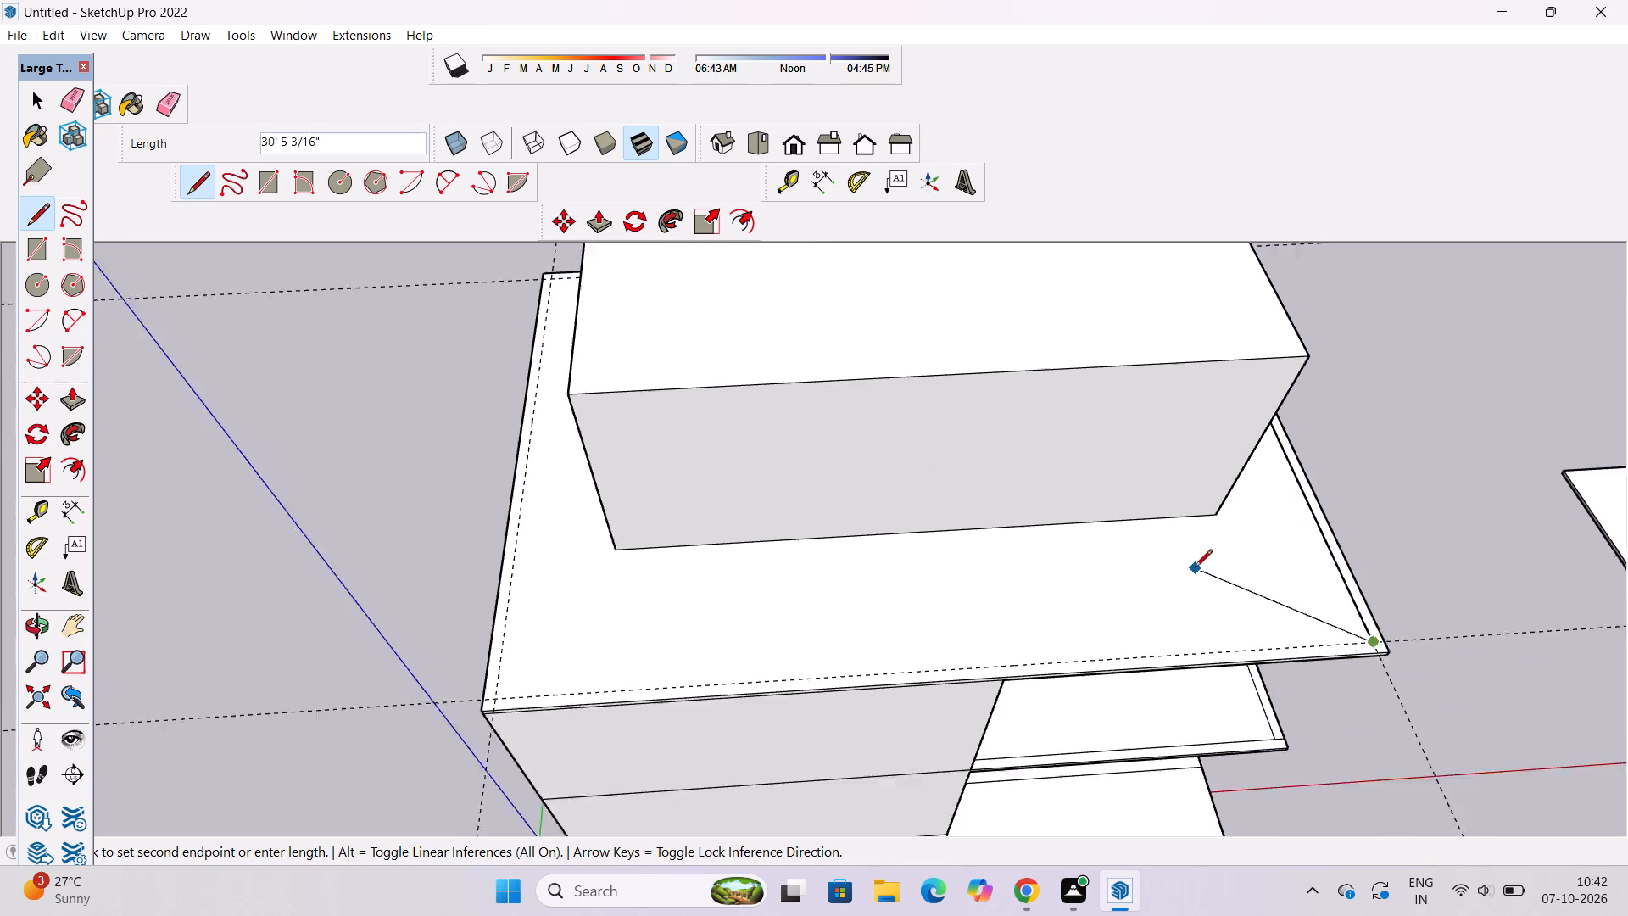
pyautogui.scroll(1, 1195, 568)
pyautogui.scroll(-4, 709, 646)
pyautogui.scroll(7, 565, 664)
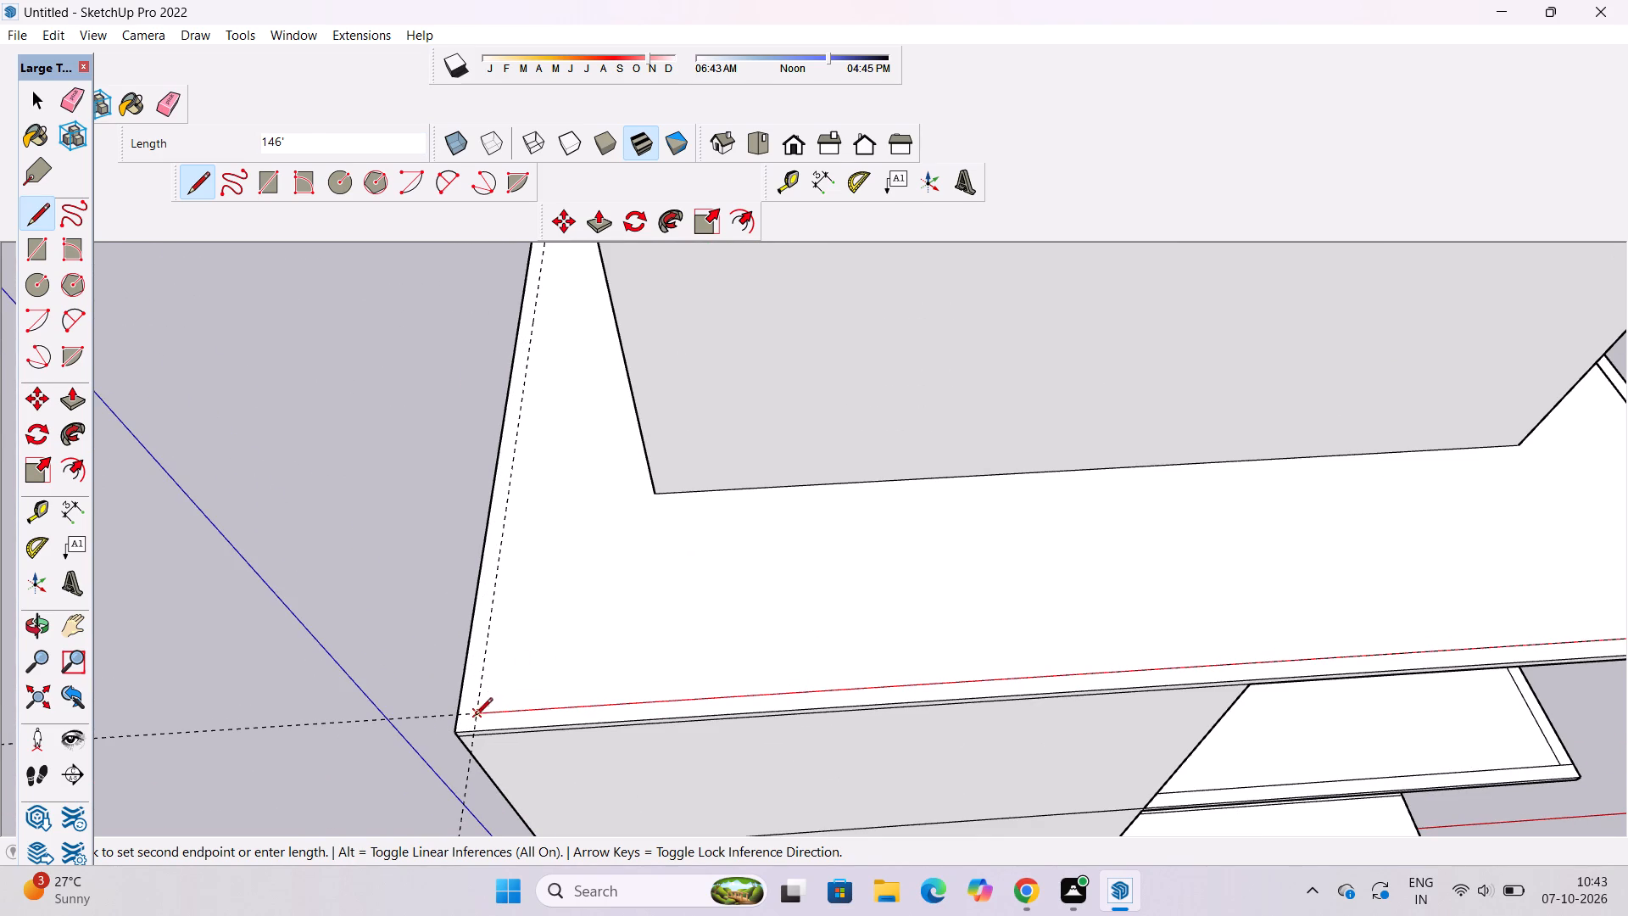
pyautogui.click(476, 717)
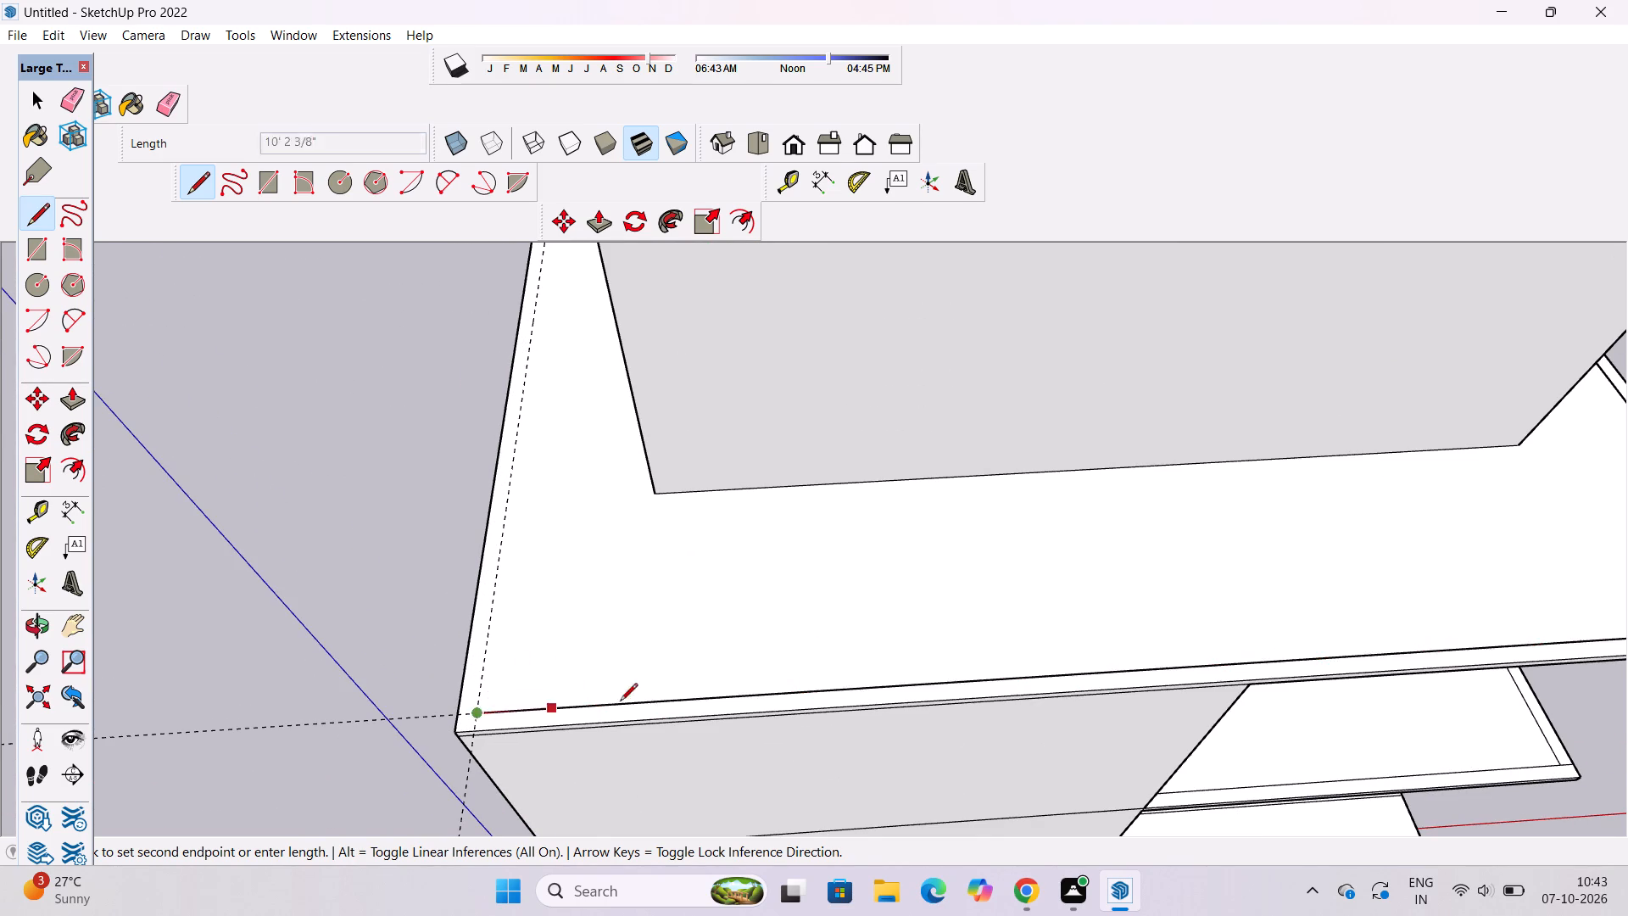
# Draw a 103' border line along the guide beside the green axis, and continue it along the rear guide to the upper block.
pyautogui.scroll(-14, 628, 703)
pyautogui.scroll(6, 917, 455)
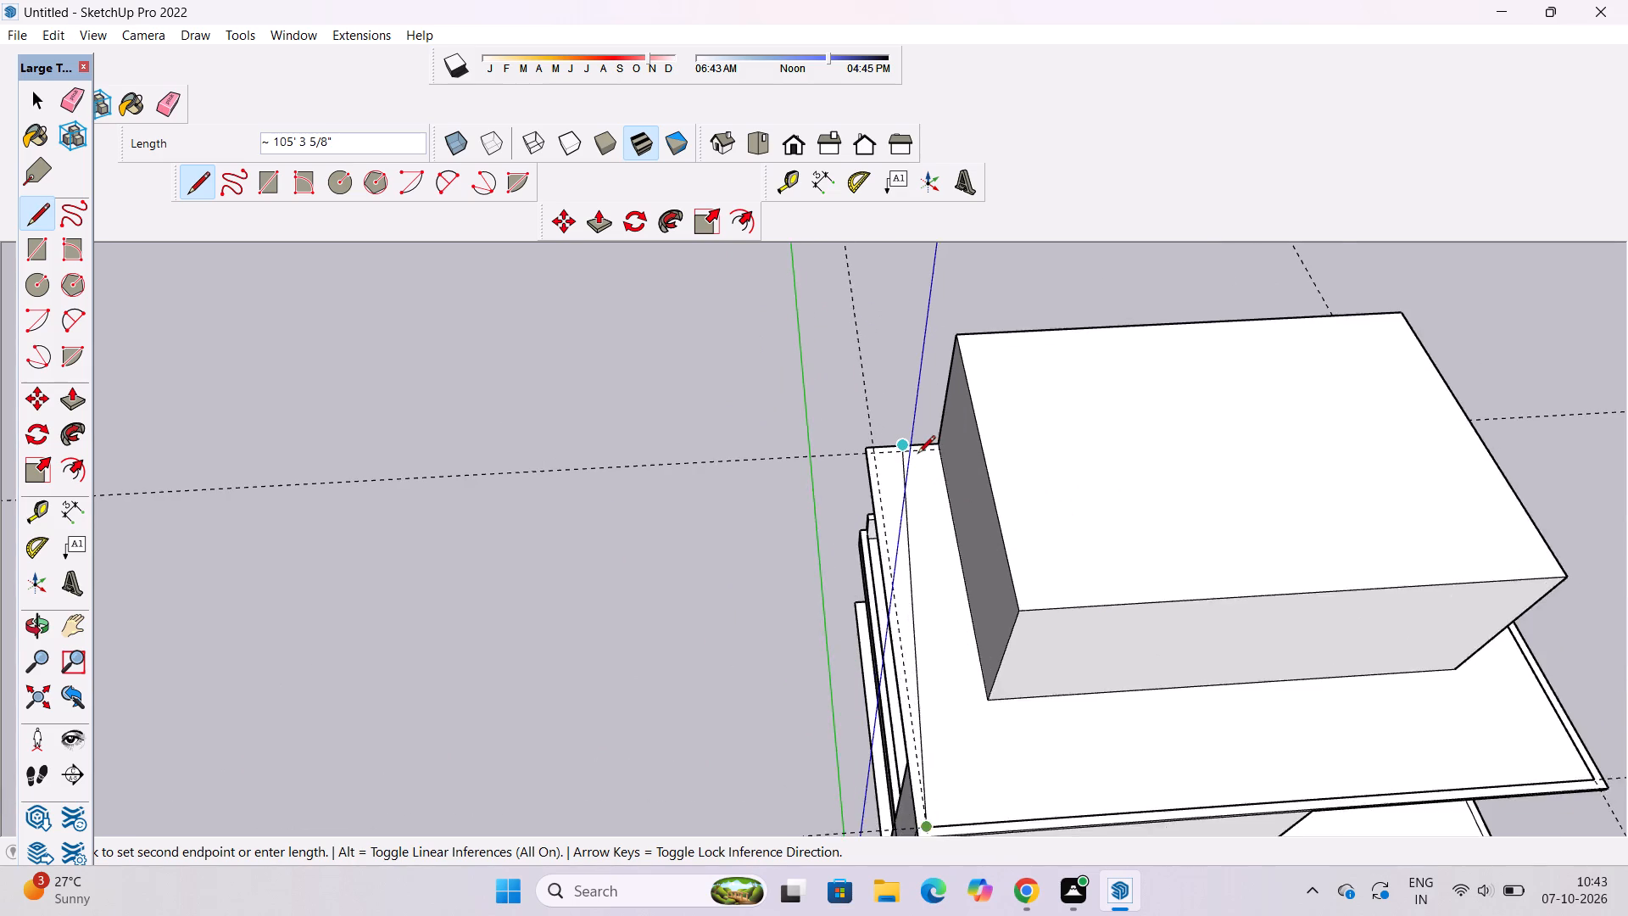
pyautogui.scroll(7, 917, 455)
pyautogui.scroll(7, 822, 466)
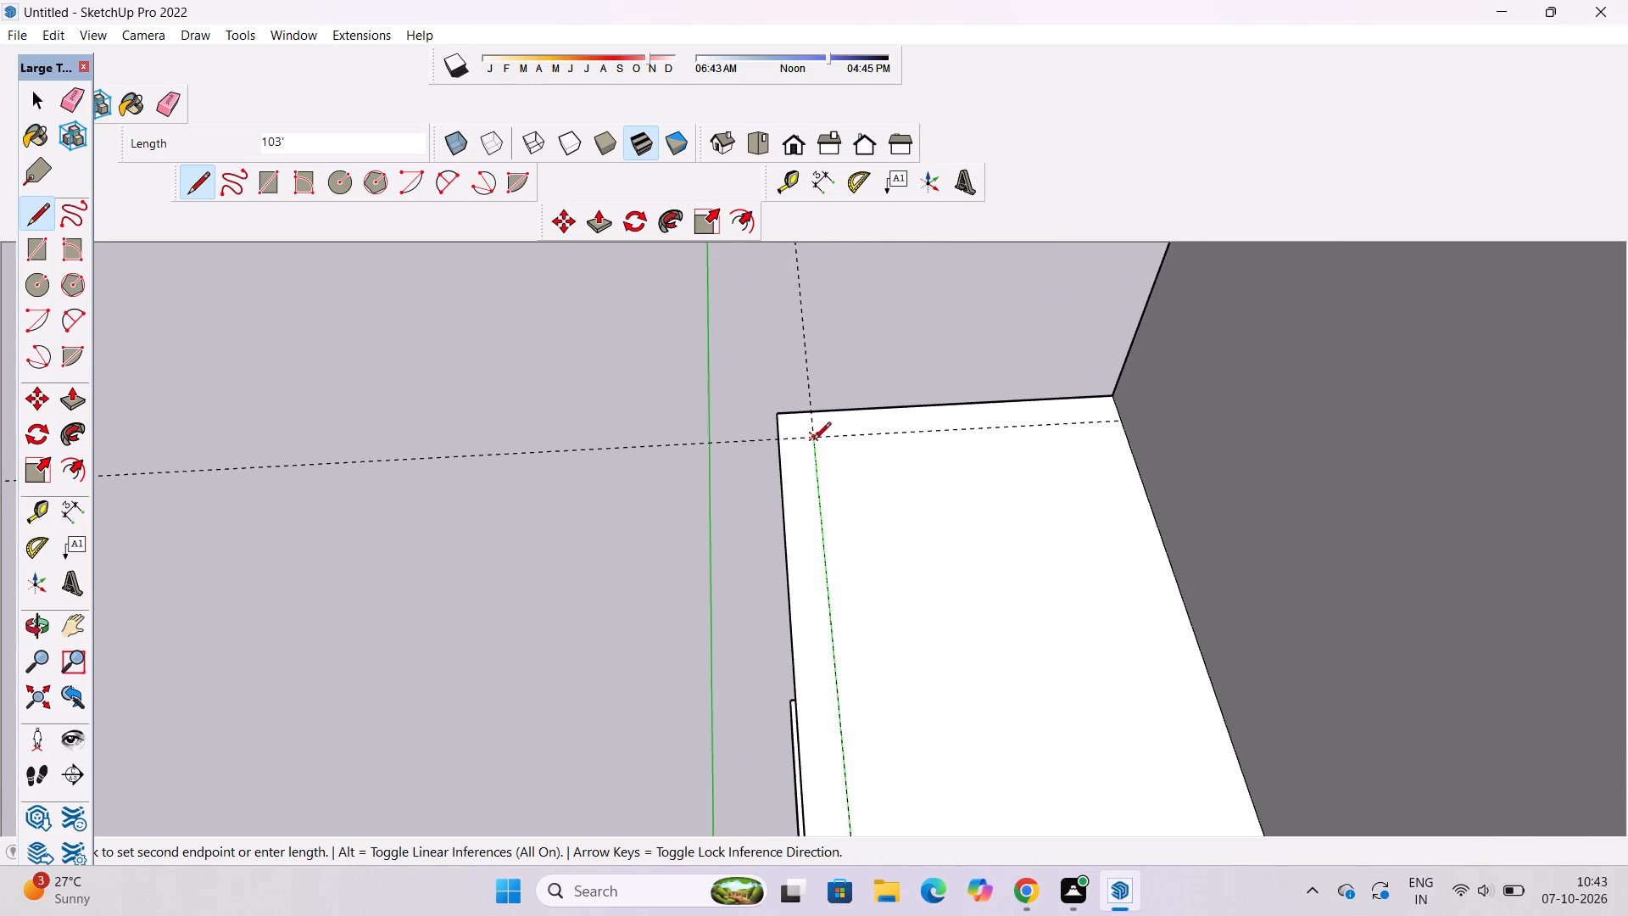
pyautogui.scroll(3, 813, 441)
pyautogui.click(813, 441)
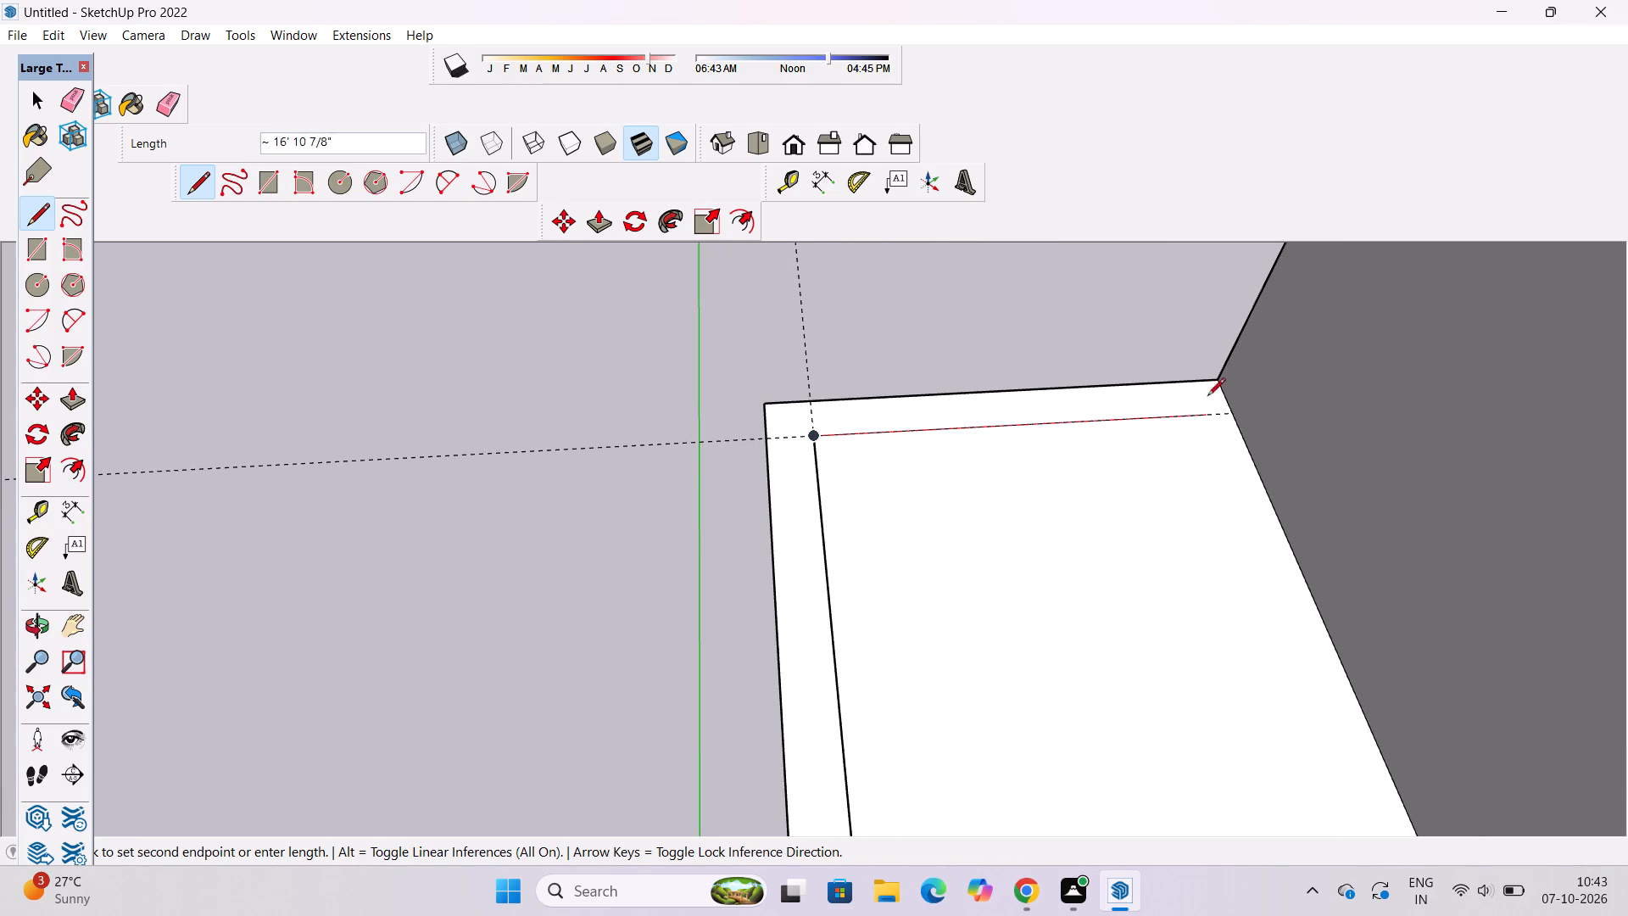
pyautogui.click(1234, 408)
pyautogui.press('space')
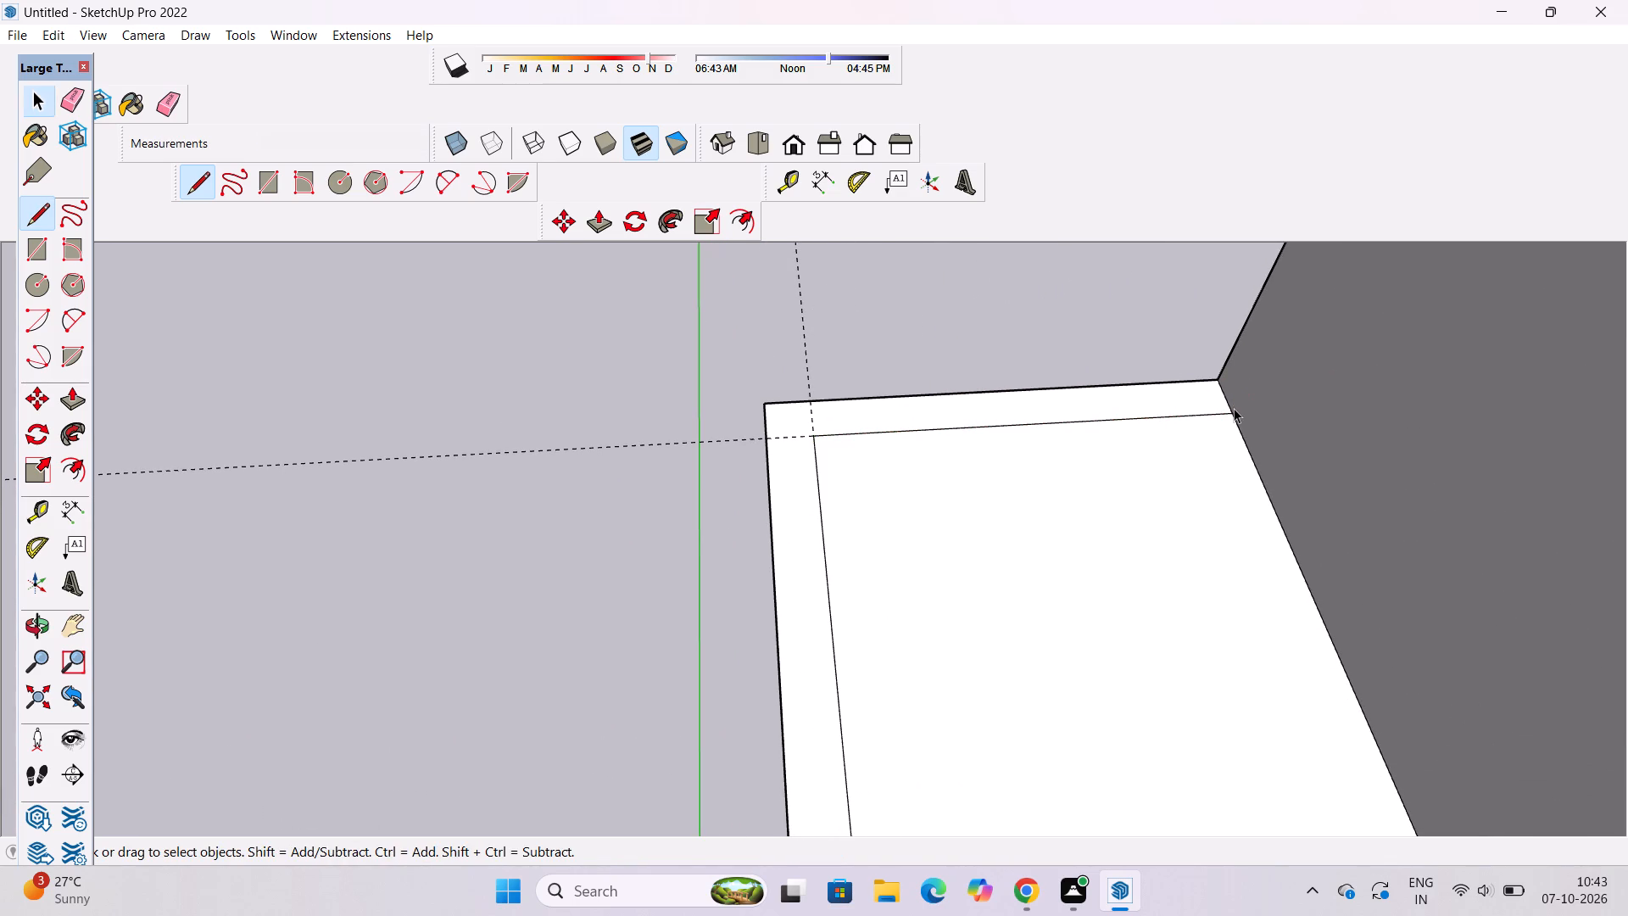
# Erase the four construction guides around the roof slab's border.
pyautogui.write('e')
pyautogui.scroll(-4, 784, 468)
pyautogui.moveTo(668, 433); pyautogui.dragTo(660, 461)
pyautogui.moveTo(809, 359); pyautogui.dragTo(798, 370)
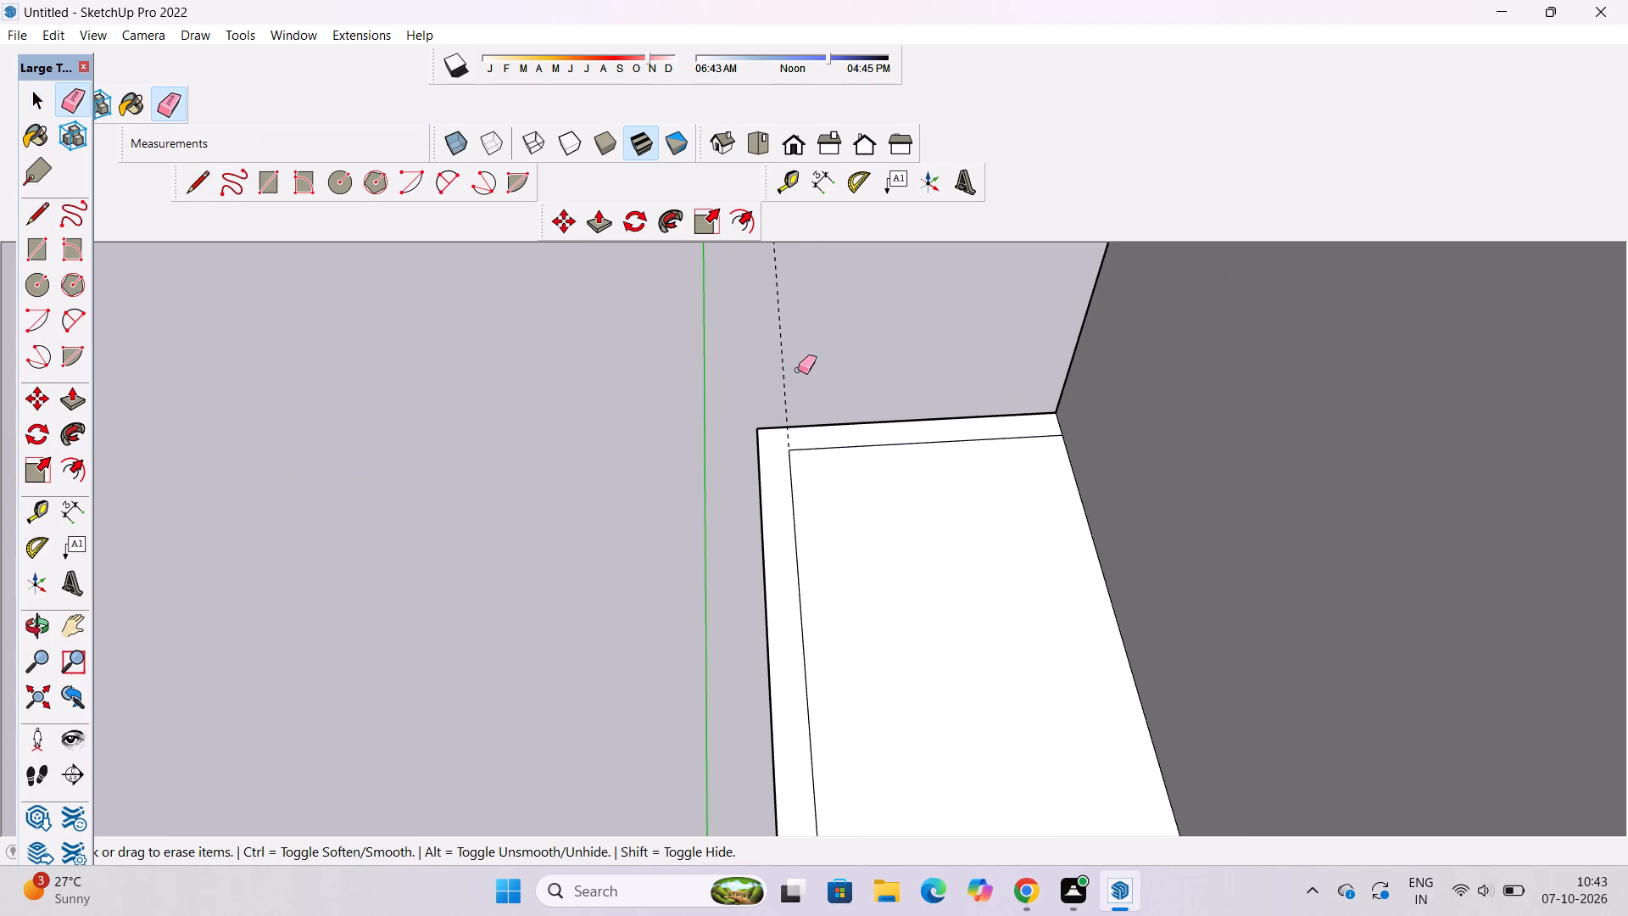
pyautogui.moveTo(798, 370); pyautogui.dragTo(766, 395)
pyautogui.scroll(-20, 497, 445)
pyautogui.scroll(-7, 497, 445)
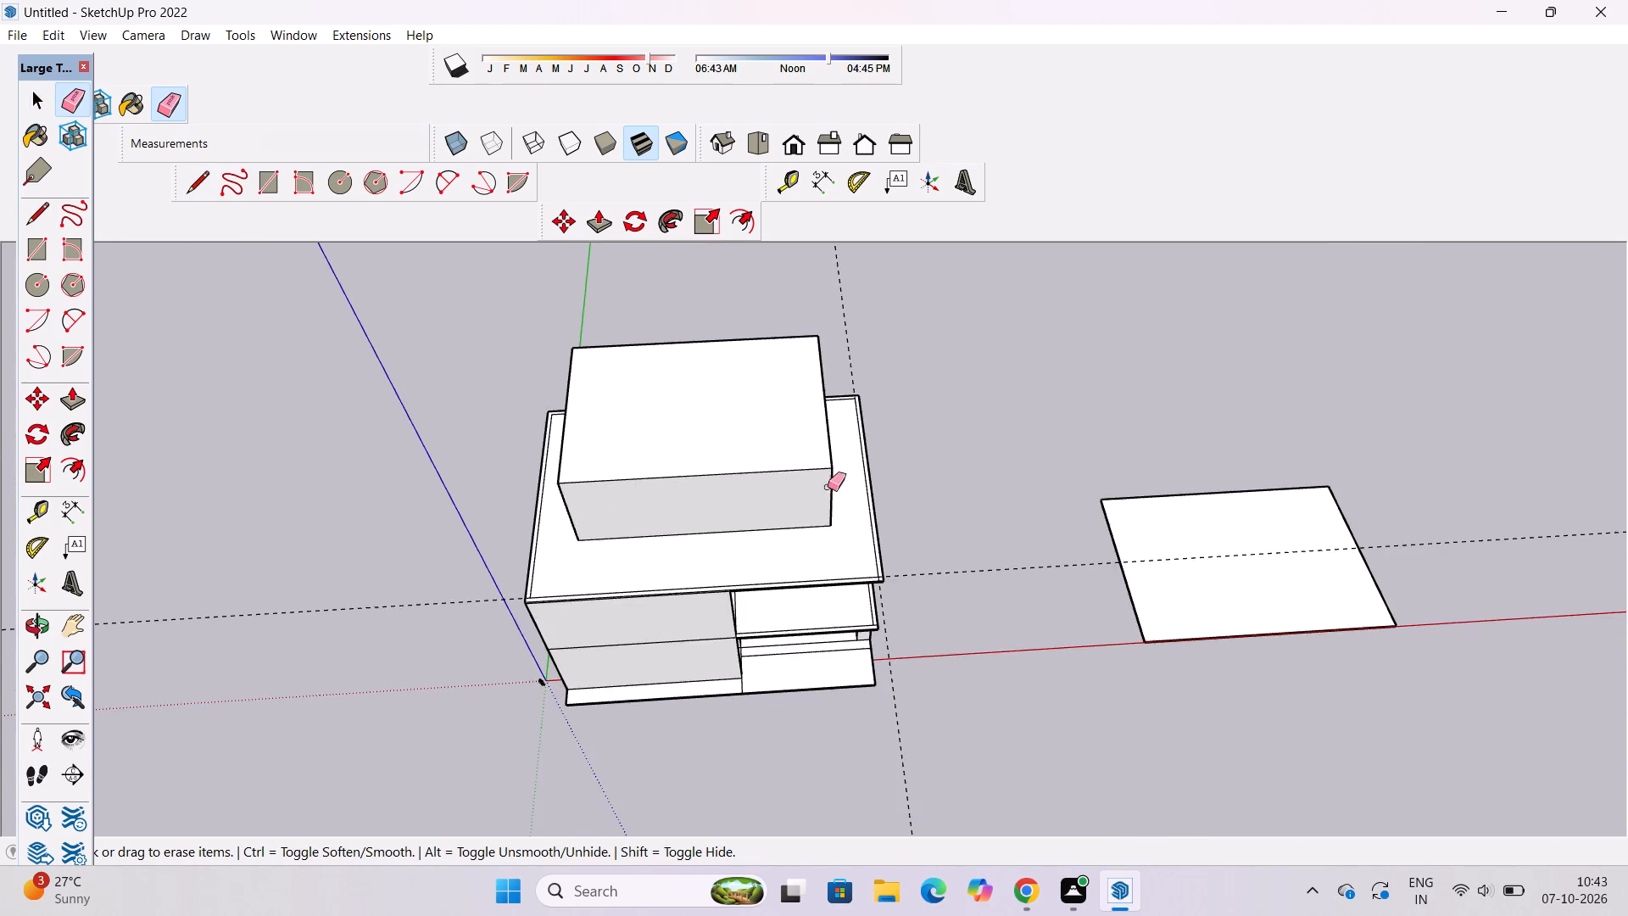
pyautogui.scroll(4, 980, 539)
pyautogui.moveTo(987, 561); pyautogui.dragTo(992, 606)
pyautogui.scroll(-6, 918, 664)
pyautogui.moveTo(944, 740); pyautogui.dragTo(937, 753)
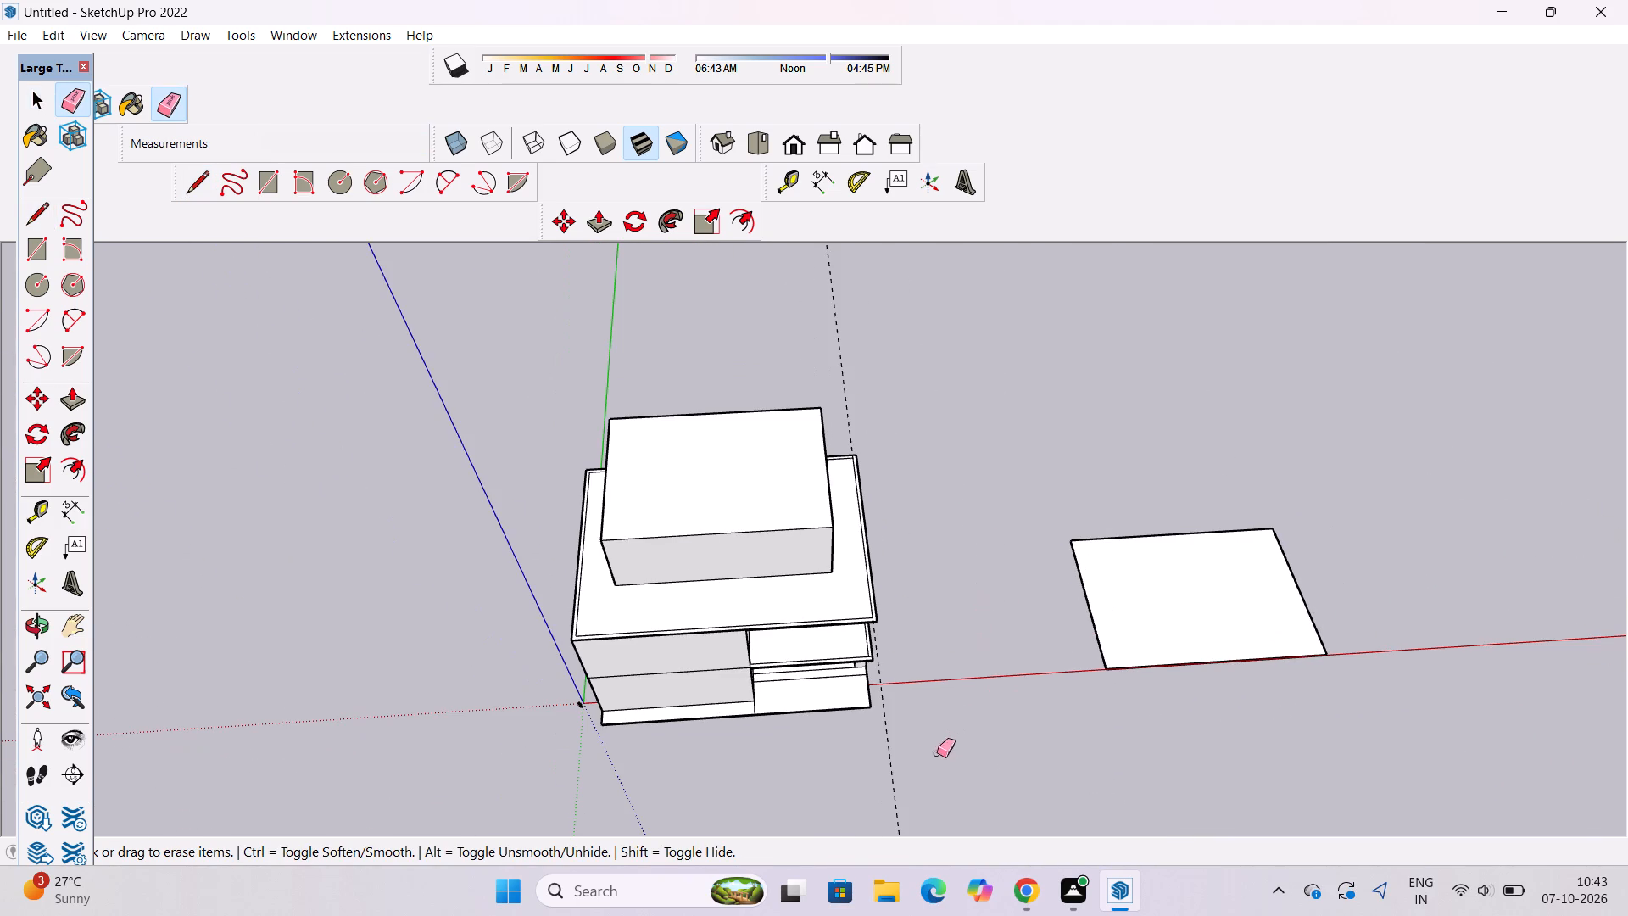
pyautogui.moveTo(937, 753); pyautogui.dragTo(876, 776)
pyautogui.press('o')
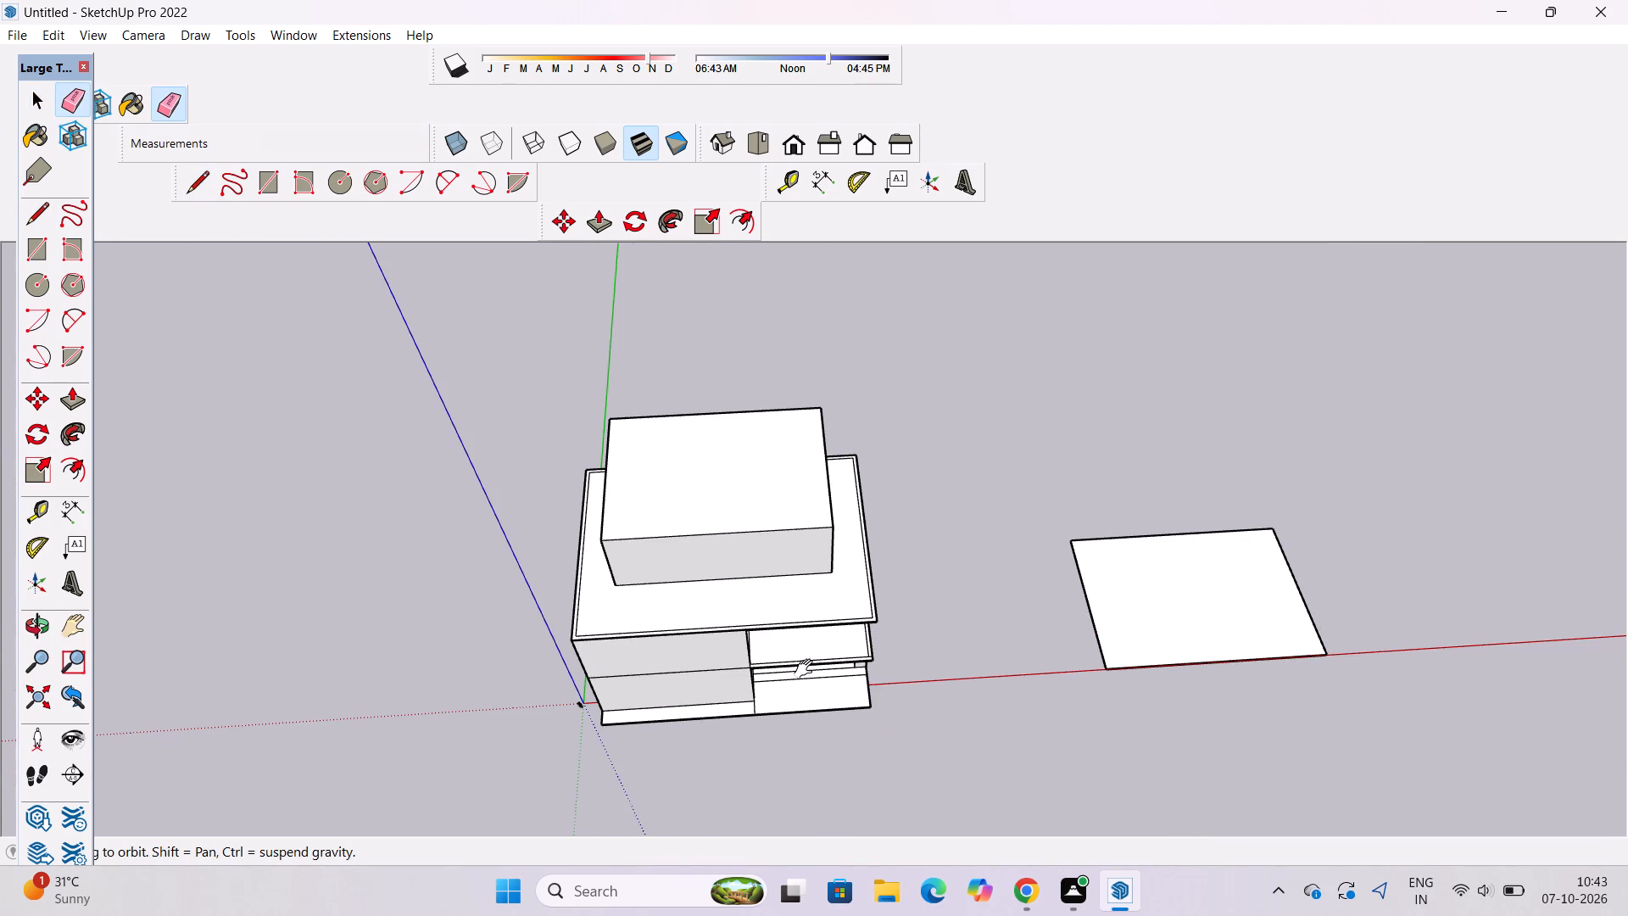
# Draw a line across the roof slab's border strip at the corner wall's end, on the side beside the green axis.
pyautogui.keyDown('shift'); pyautogui.moveTo(810, 669); pyautogui.dragTo(845, 792); pyautogui.keyUp('shift')
pyautogui.scroll(3, 750, 786)
pyautogui.keyDown('shift'); pyautogui.moveTo(748, 783); pyautogui.dragTo(764, 698); pyautogui.keyUp('shift')
pyautogui.moveTo(583, 750); pyautogui.dragTo(734, 740)
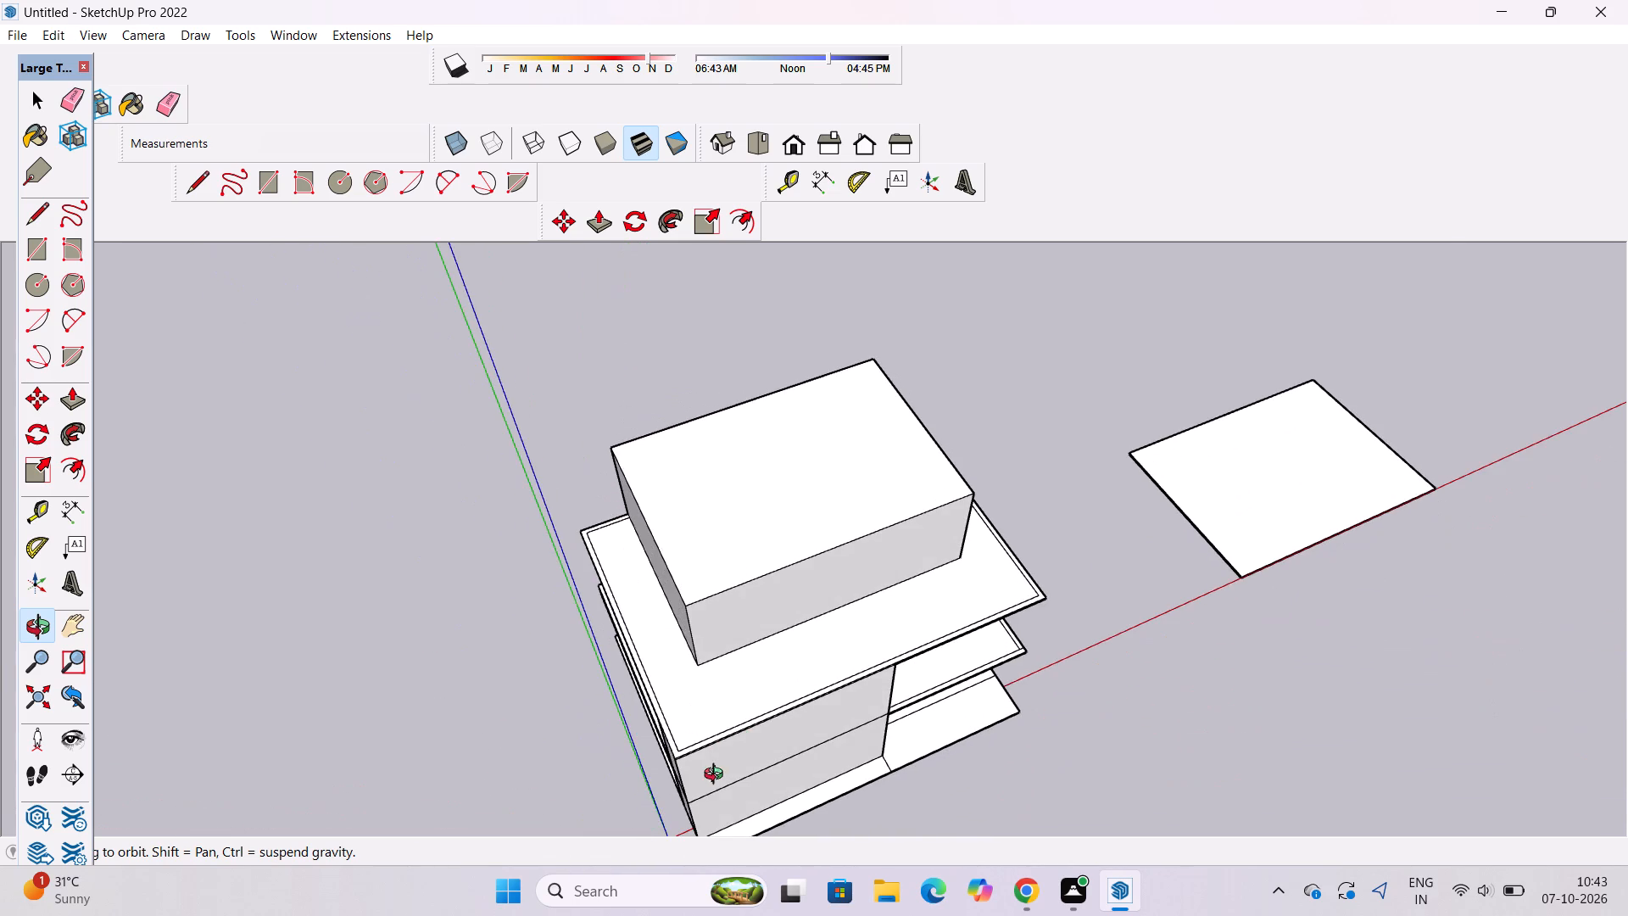
pyautogui.moveTo(694, 779); pyautogui.dragTo(1009, 667)
pyautogui.scroll(7, 995, 683)
pyautogui.scroll(4, 817, 690)
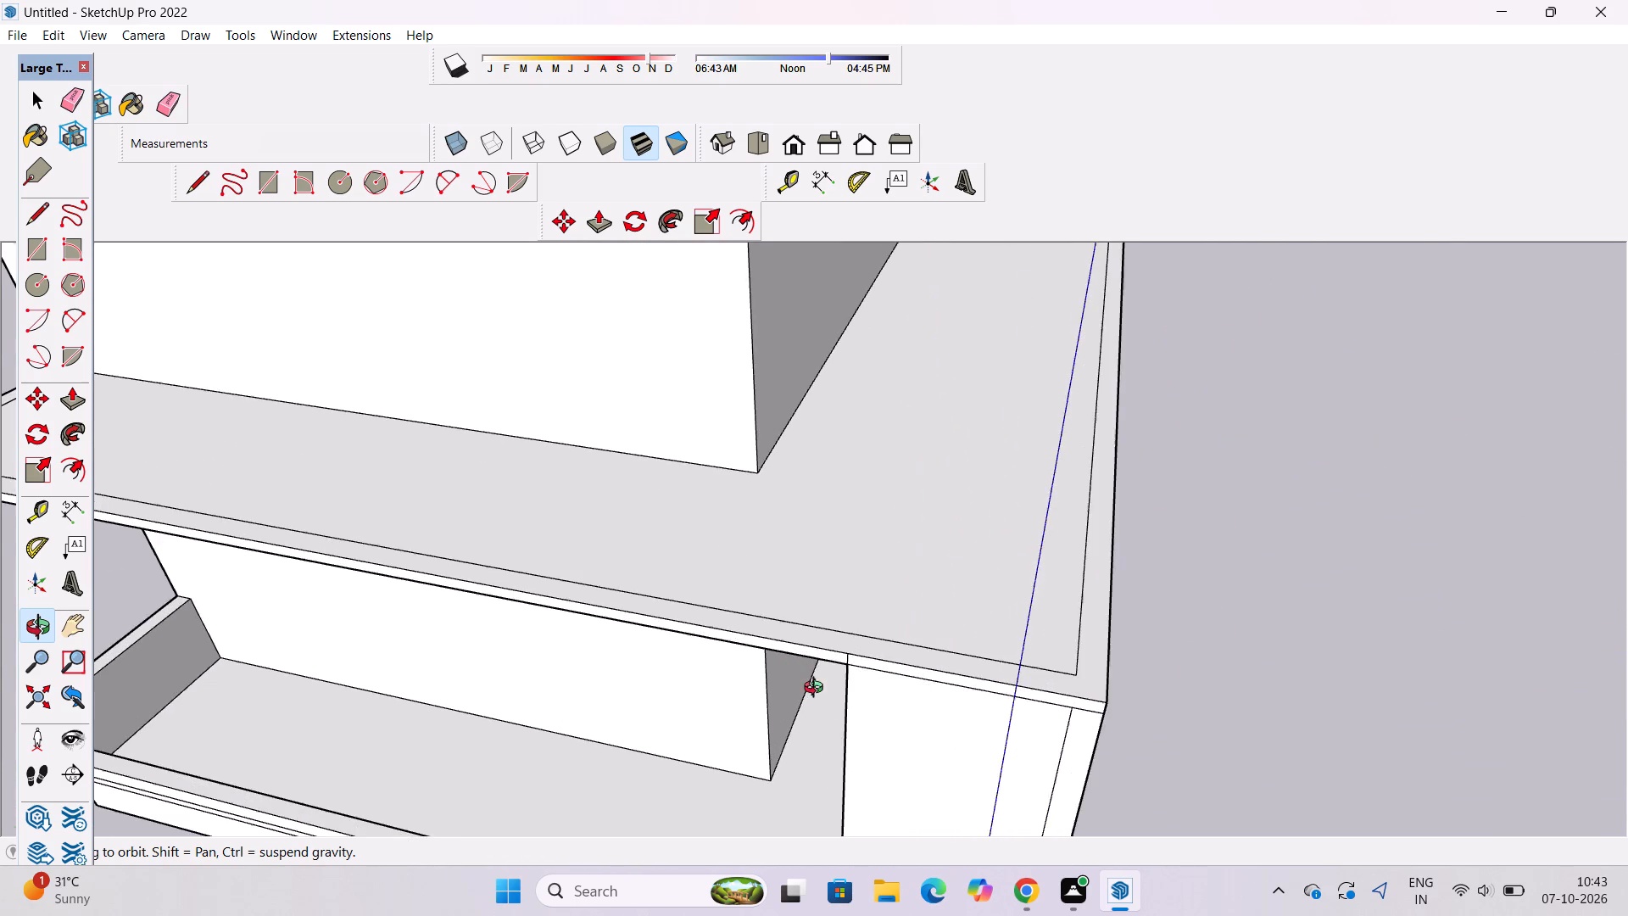
pyautogui.keyDown('shift'); pyautogui.moveTo(837, 674); pyautogui.dragTo(739, 649); pyautogui.keyUp('shift')
pyautogui.moveTo(763, 638); pyautogui.dragTo(907, 640)
pyautogui.moveTo(919, 650); pyautogui.dragTo(884, 701)
pyautogui.press('l')
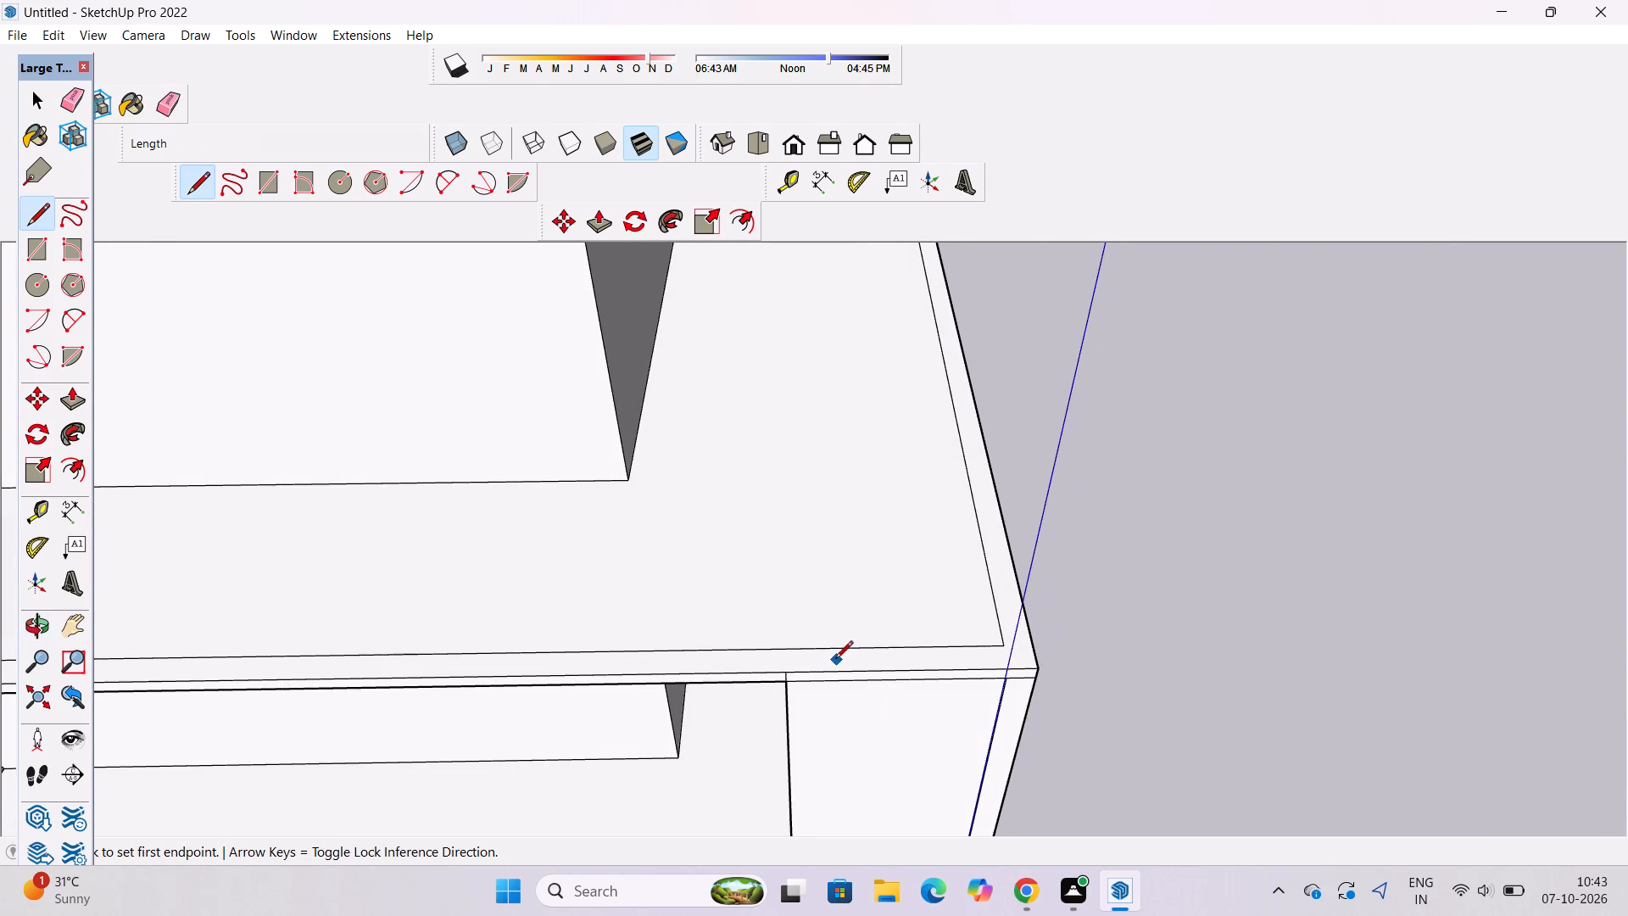
pyautogui.scroll(9, 835, 660)
pyautogui.click(715, 690)
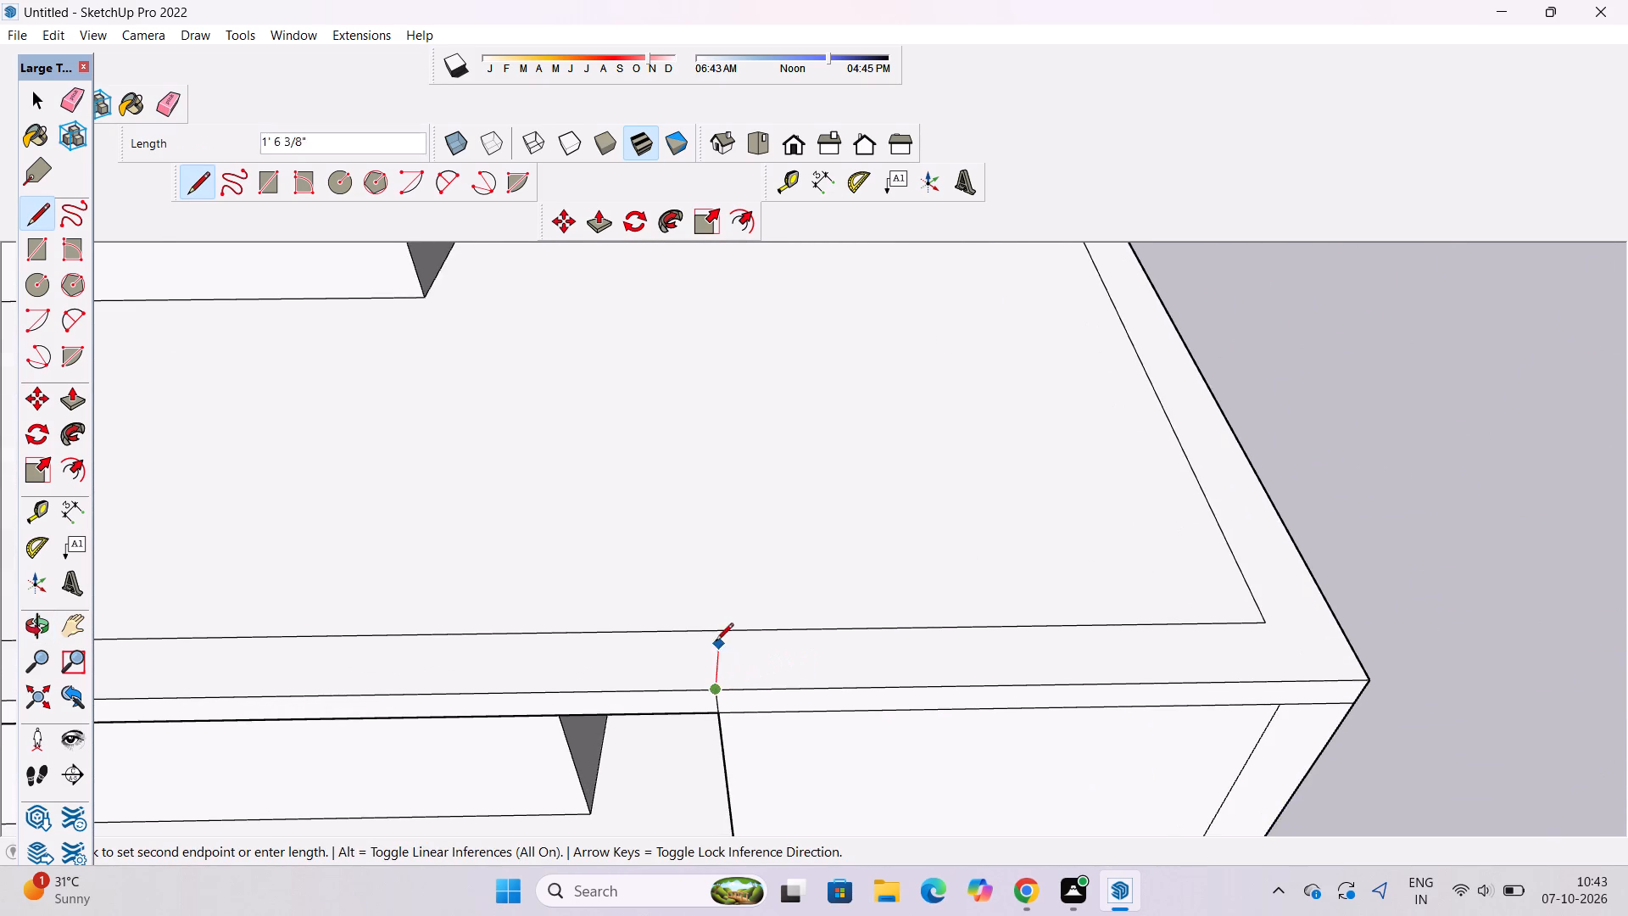
pyautogui.click(716, 634)
# At the corner wall's front end, draw a 1' vertical line on the roof slab's edge and a 2' line across its border.
pyautogui.scroll(-5, 672, 673)
pyautogui.press('o')
pyautogui.moveTo(1177, 684); pyautogui.dragTo(642, 722)
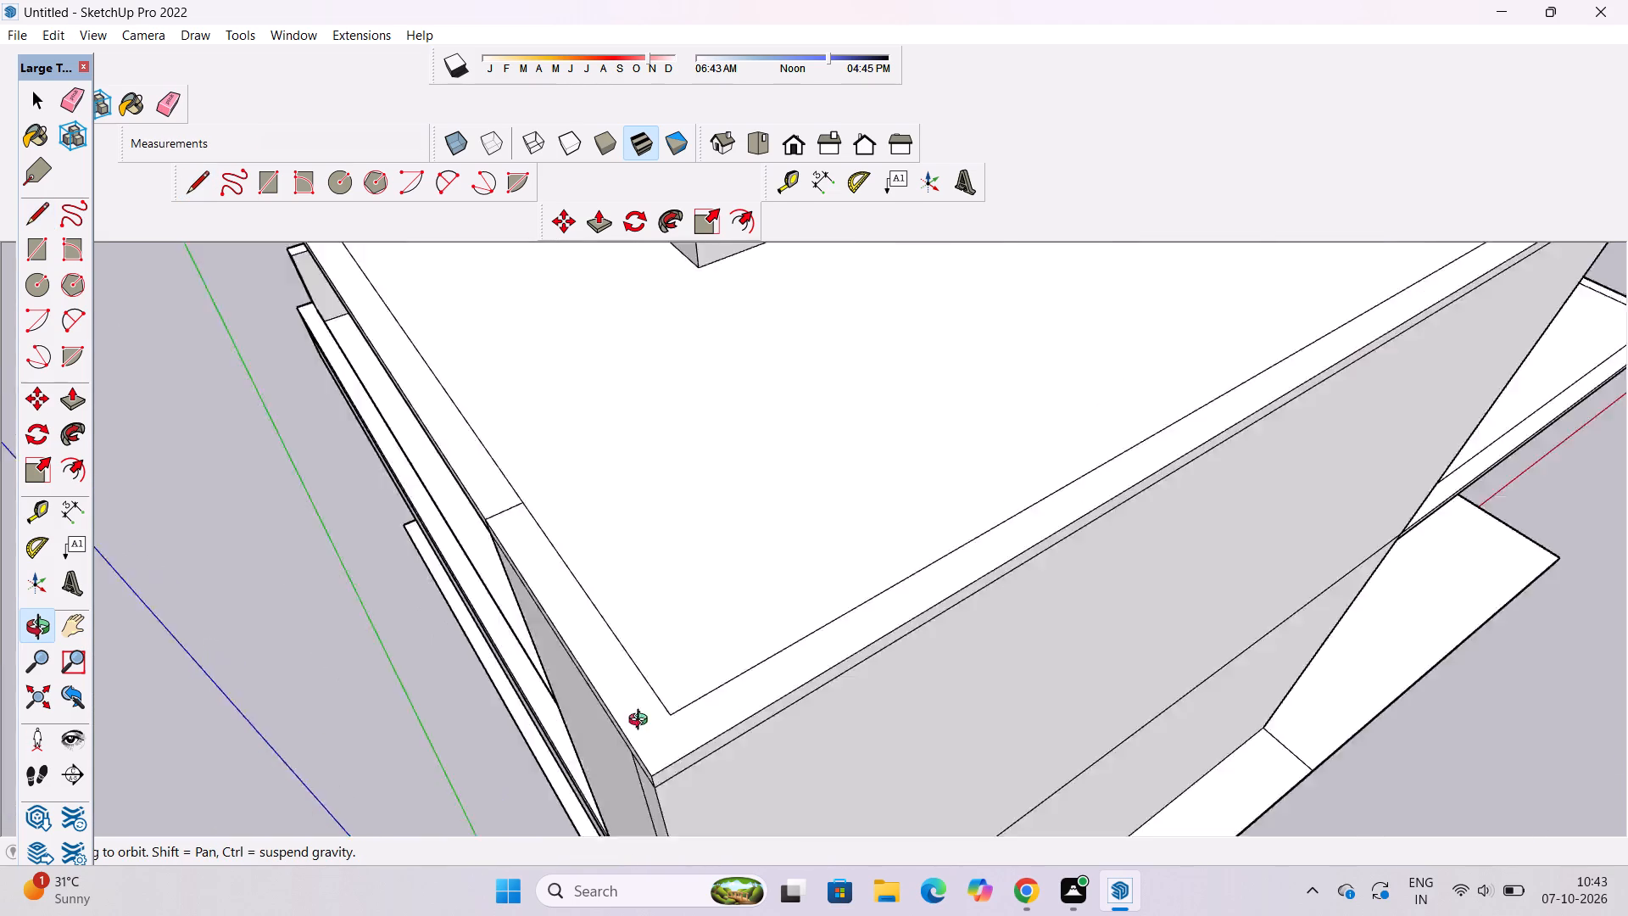
pyautogui.moveTo(642, 722); pyautogui.dragTo(599, 724)
pyautogui.scroll(-11, 598, 723)
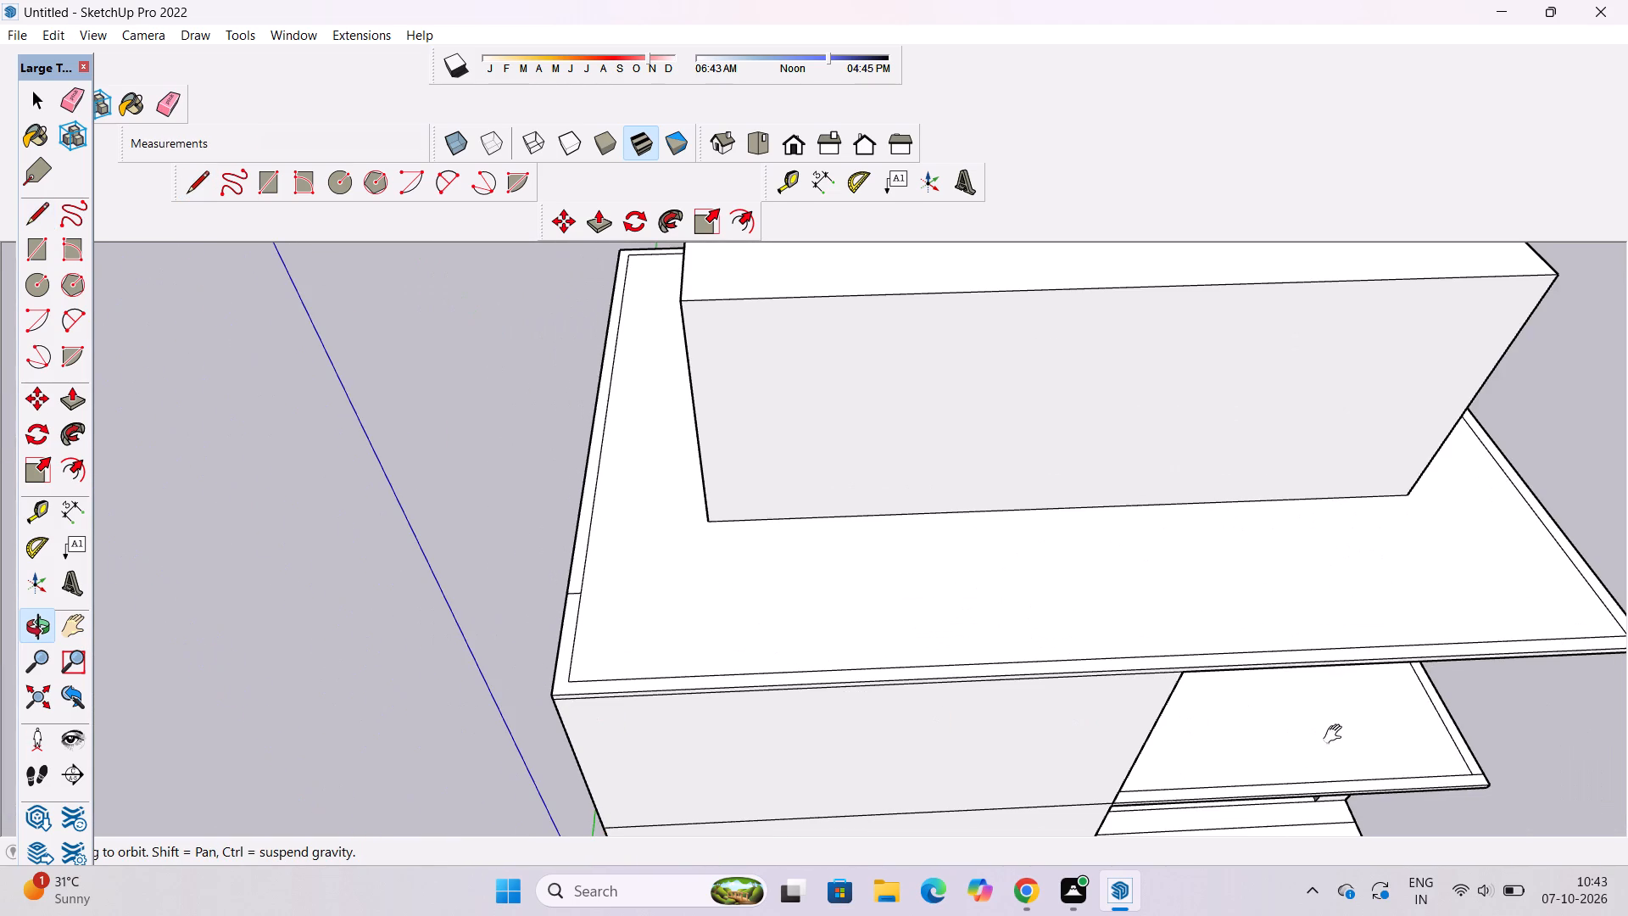
pyautogui.keyDown('shift'); pyautogui.moveTo(1227, 726); pyautogui.dragTo(987, 730); pyautogui.keyUp('shift')
pyautogui.keyDown('shift'); pyautogui.scroll(4, 935, 695); pyautogui.keyUp('shift')
pyautogui.keyDown('shift'); pyautogui.moveTo(935, 696); pyautogui.dragTo(929, 747); pyautogui.keyUp('shift')
pyautogui.moveTo(929, 747); pyautogui.dragTo(924, 763)
pyautogui.press('l')
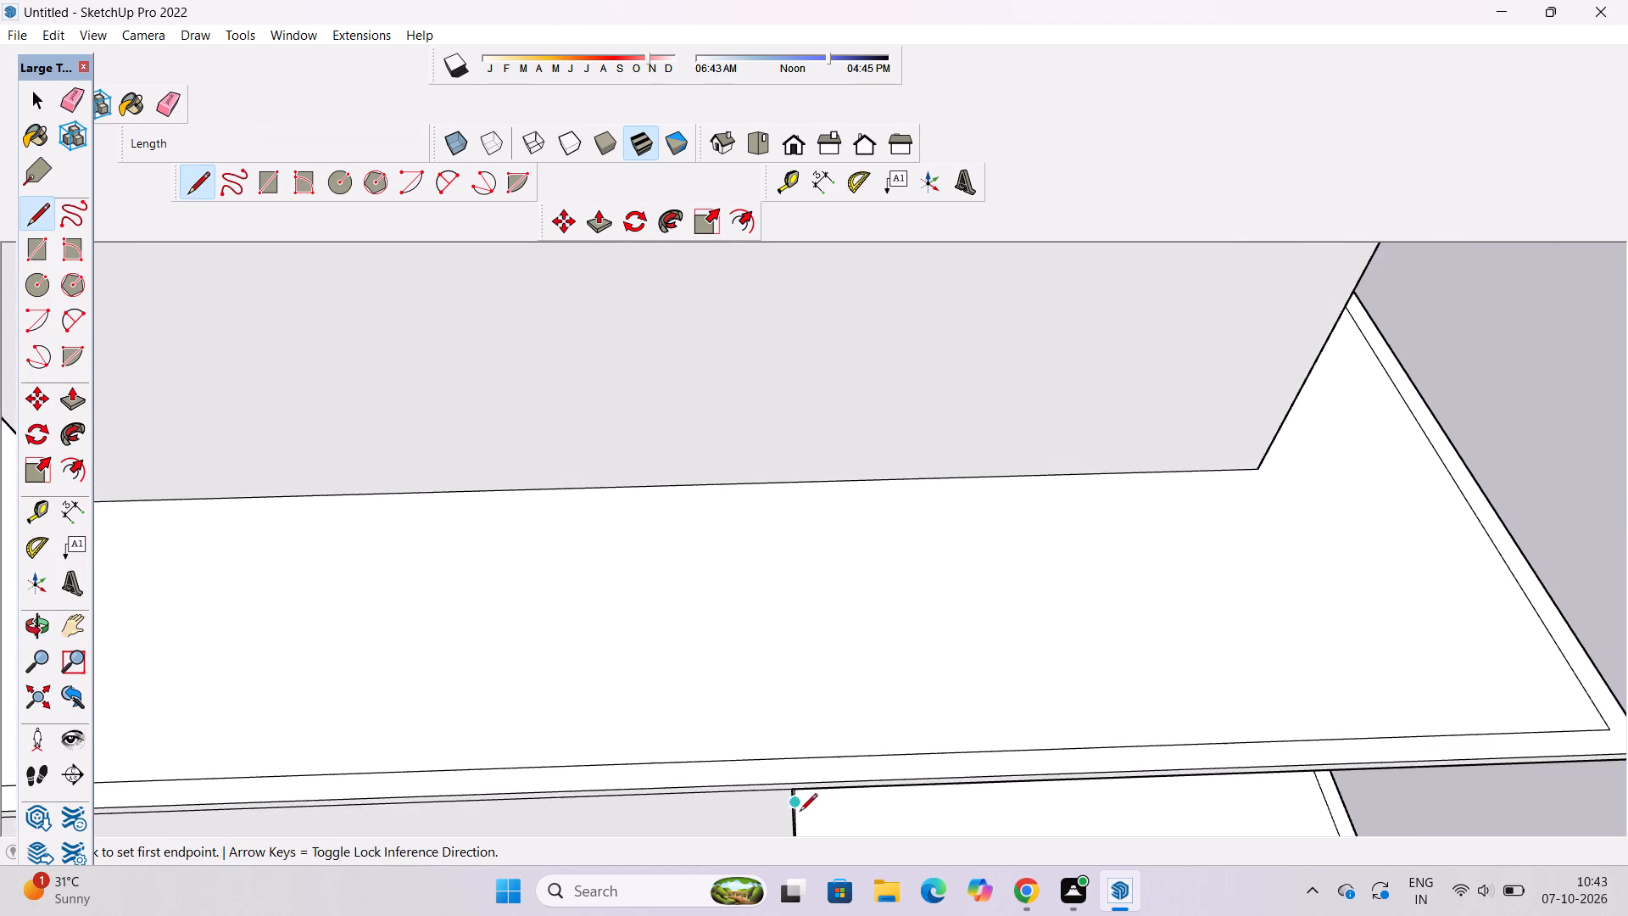
pyautogui.scroll(9, 800, 813)
pyautogui.scroll(4, 755, 731)
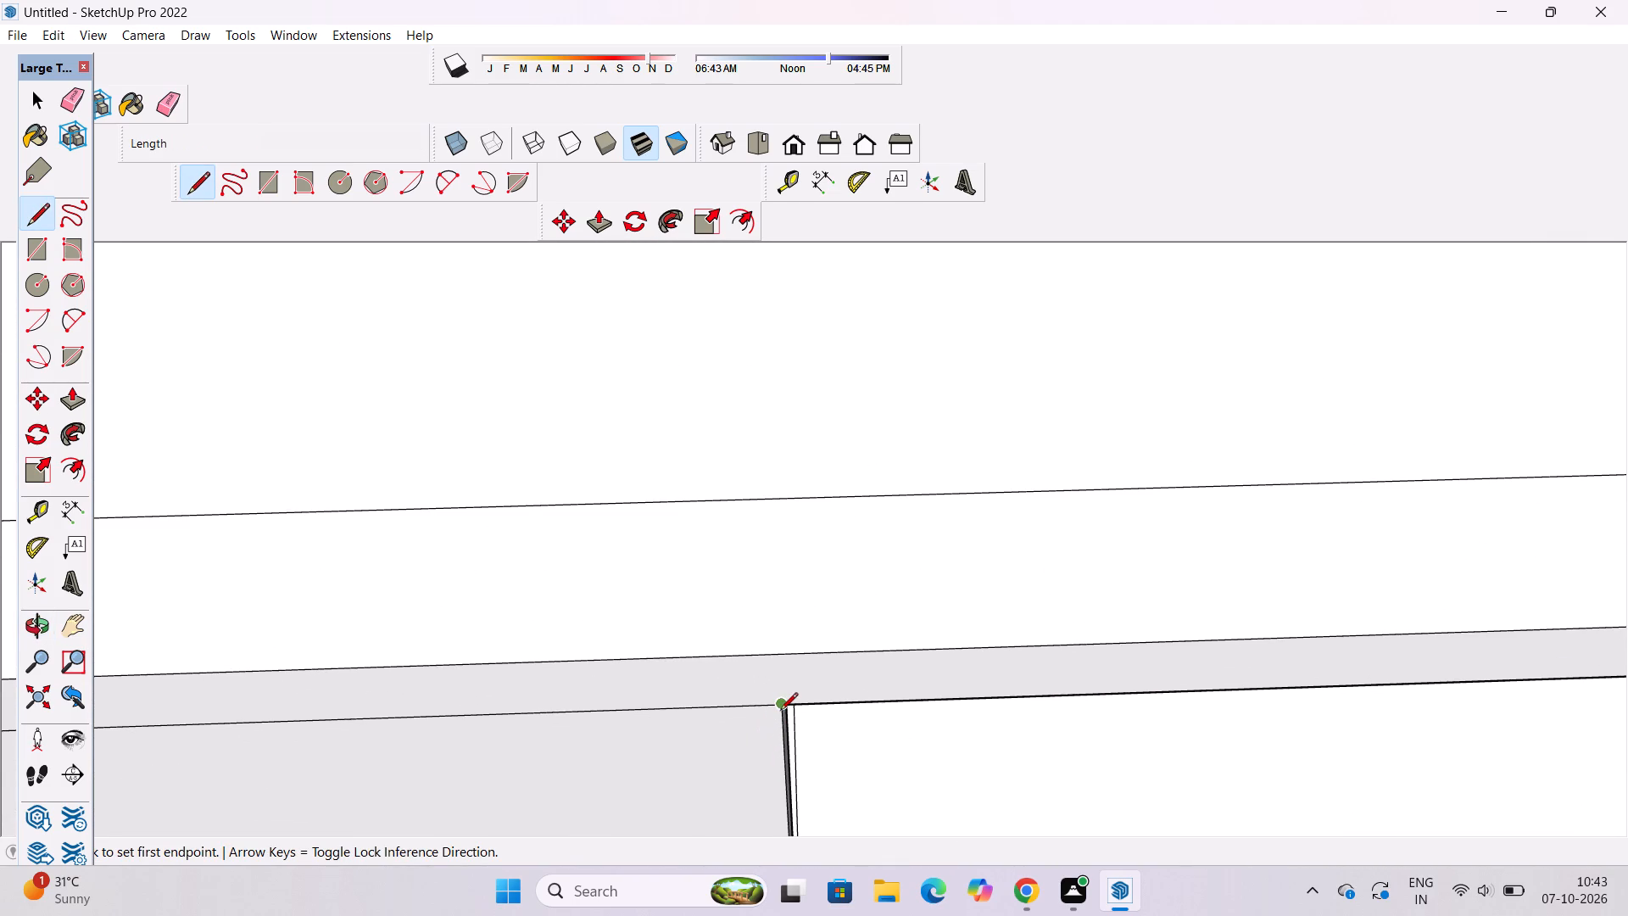
pyautogui.click(780, 707)
pyautogui.click(776, 654)
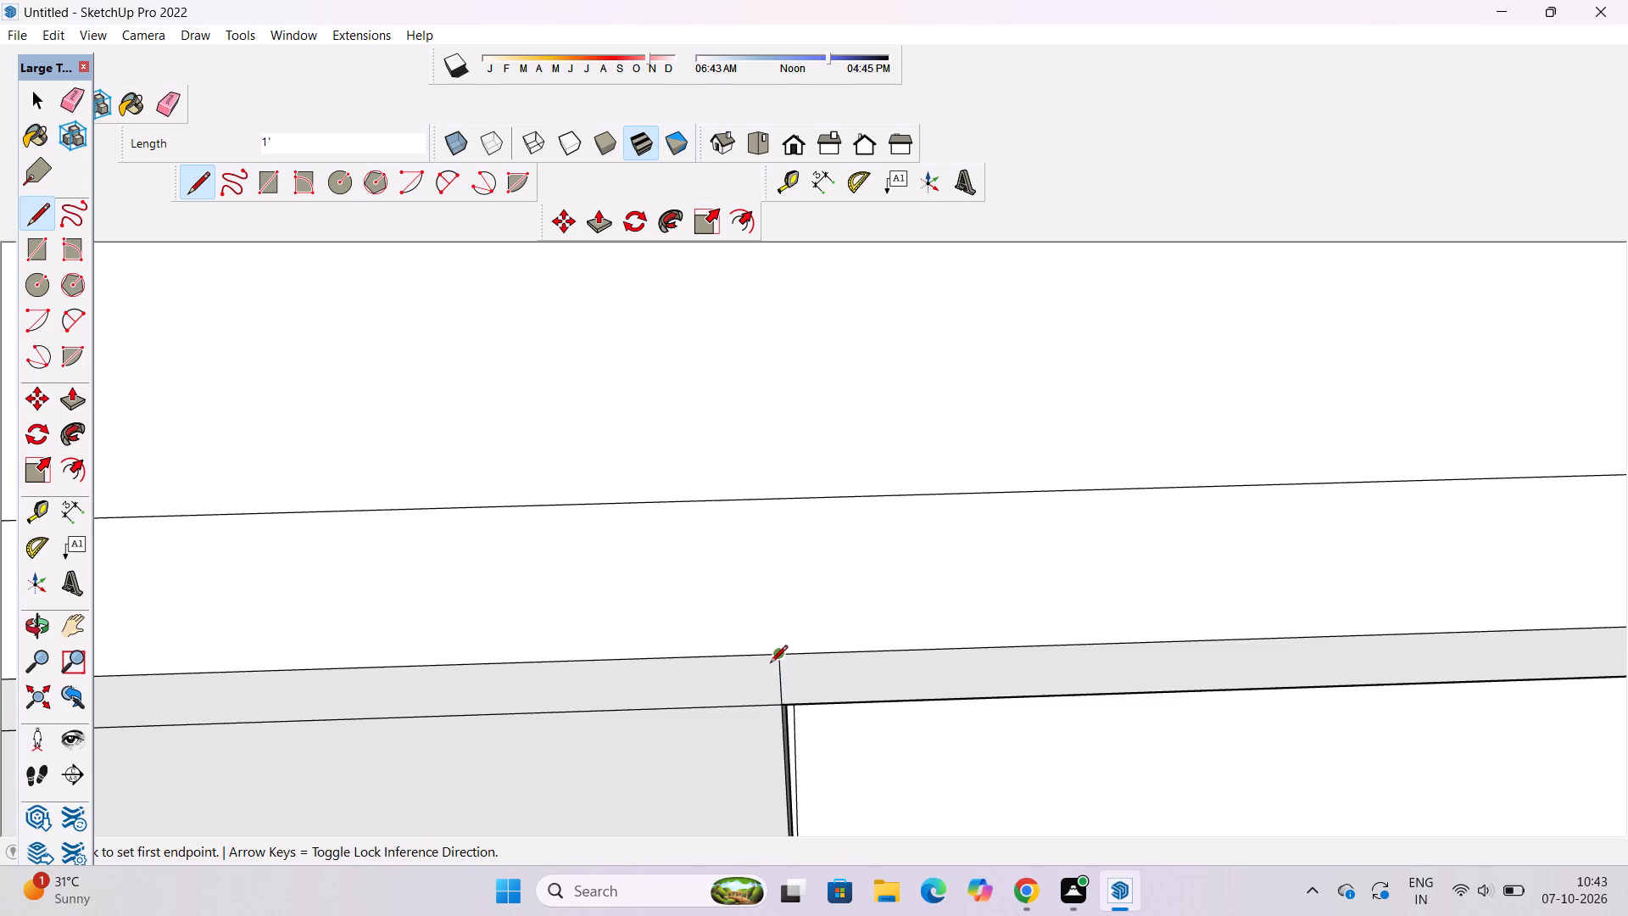
pyautogui.click(778, 654)
pyautogui.click(784, 500)
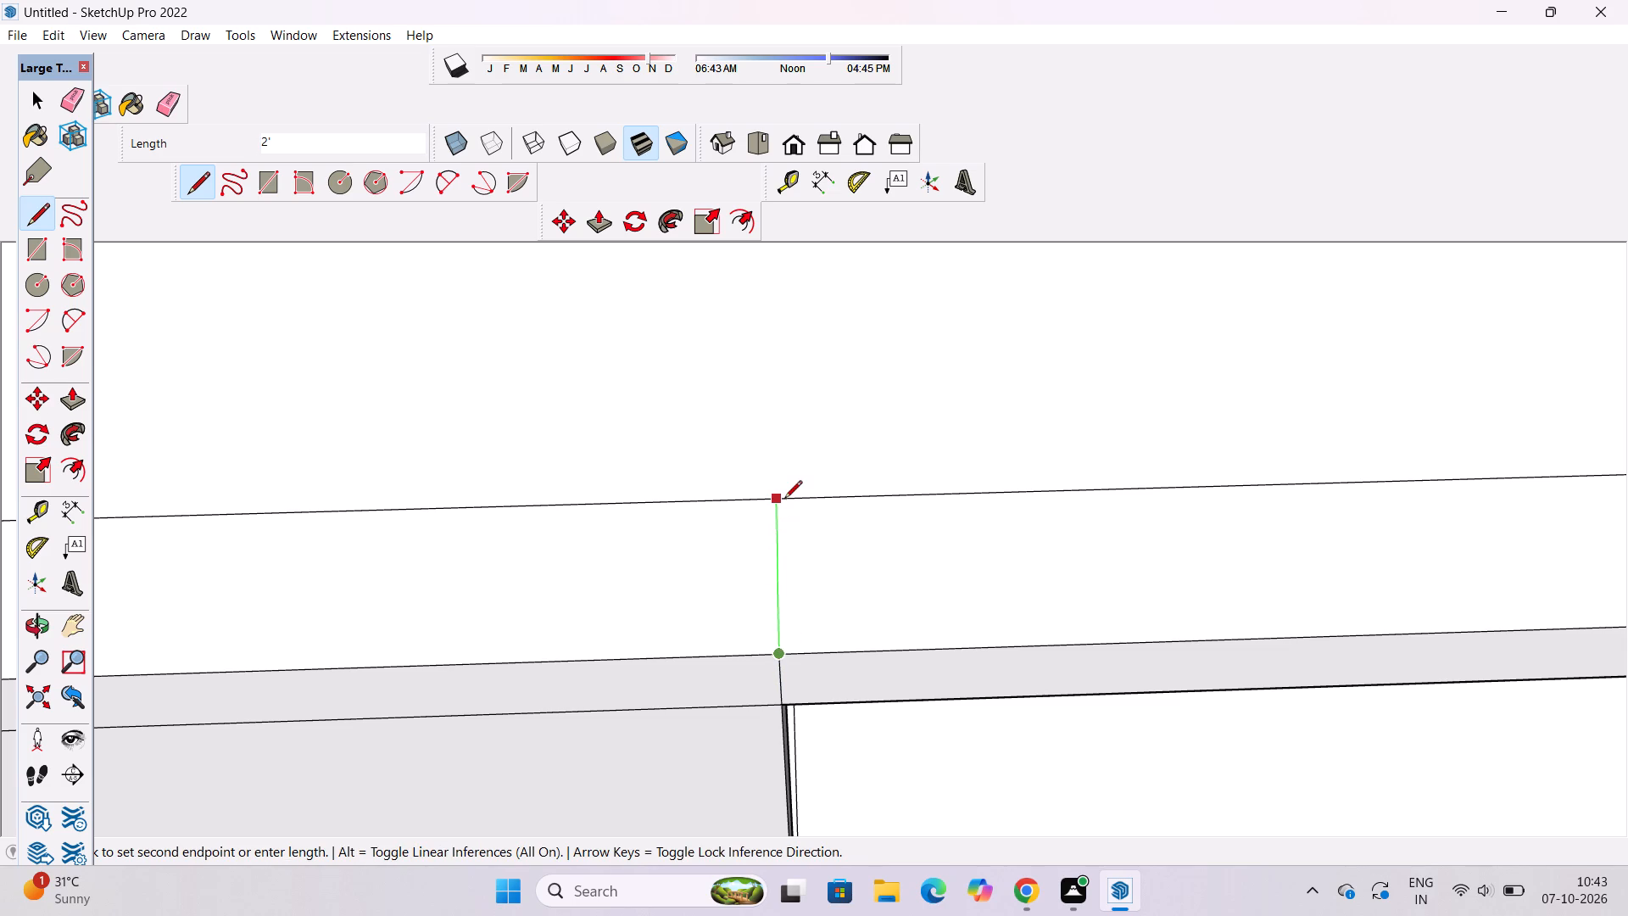
pyautogui.press('space')
# Copy the separate slab beside the building onto the upper block, matching its lower rear corner to the block's top corner.
pyautogui.press('o')
pyautogui.scroll(-11, 873, 587)
pyautogui.moveTo(807, 704); pyautogui.dragTo(974, 645)
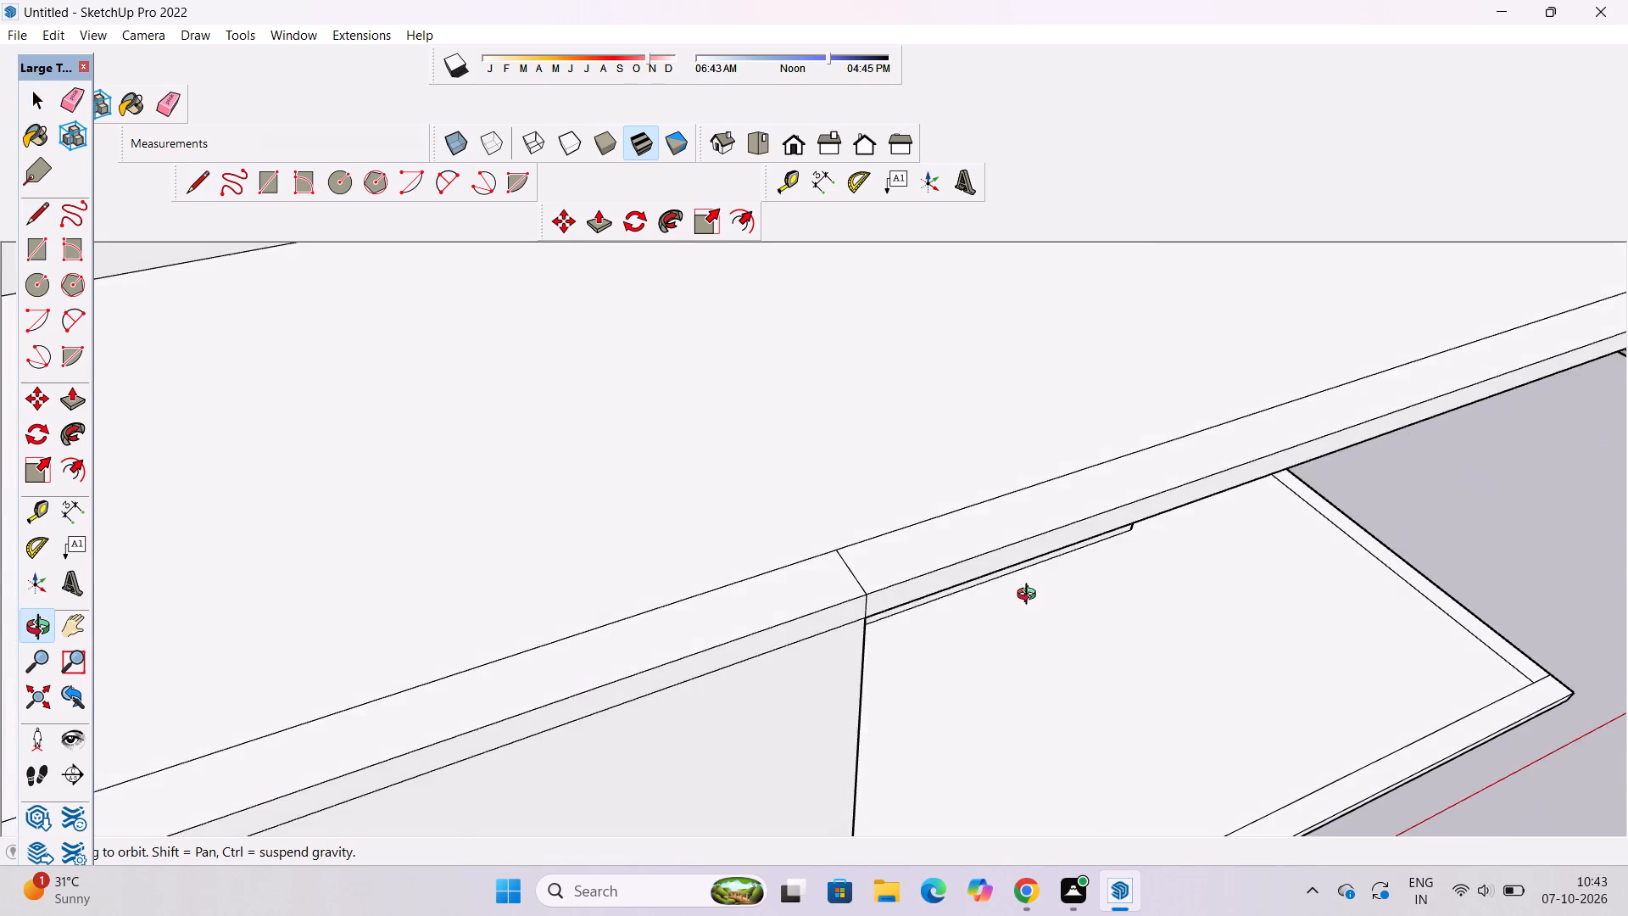
pyautogui.scroll(-13, 1030, 595)
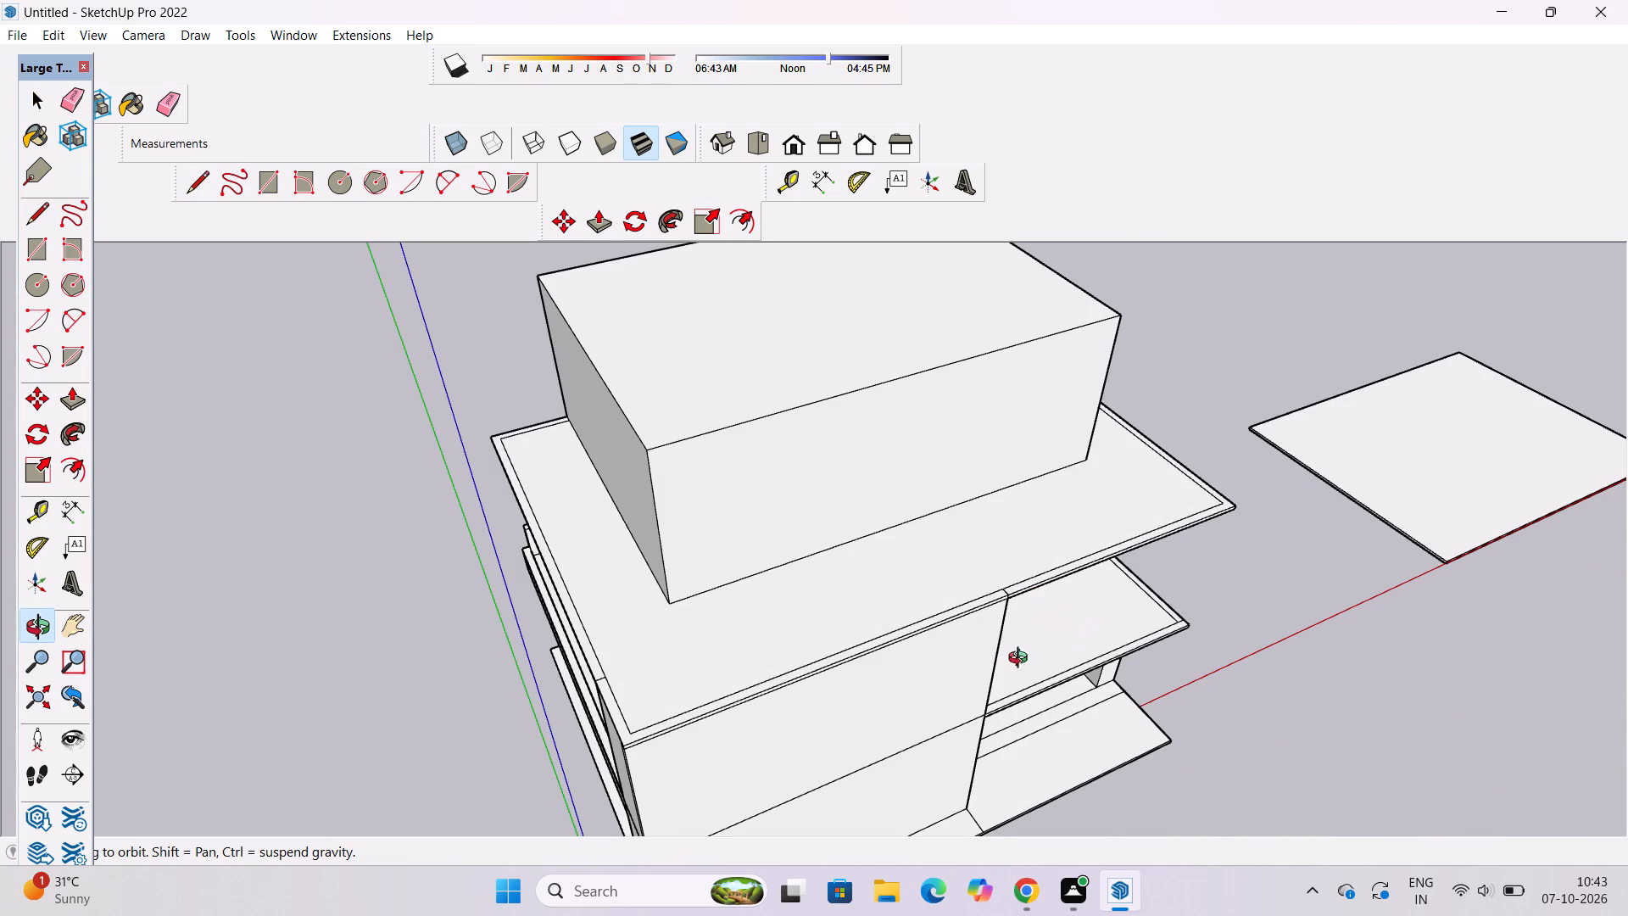
pyautogui.moveTo(1022, 660); pyautogui.dragTo(1241, 631)
pyautogui.moveTo(1204, 638); pyautogui.dragTo(919, 603)
pyautogui.scroll(-5, 916, 602)
pyautogui.keyDown('shift'); pyautogui.moveTo(1024, 584); pyautogui.dragTo(744, 509); pyautogui.keyUp('shift')
pyautogui.moveTo(680, 537); pyautogui.dragTo(878, 584)
pyautogui.moveTo(908, 584); pyautogui.dragTo(757, 572)
pyautogui.moveTo(771, 583); pyautogui.dragTo(902, 556)
pyautogui.press('space')
pyautogui.click(1138, 511)
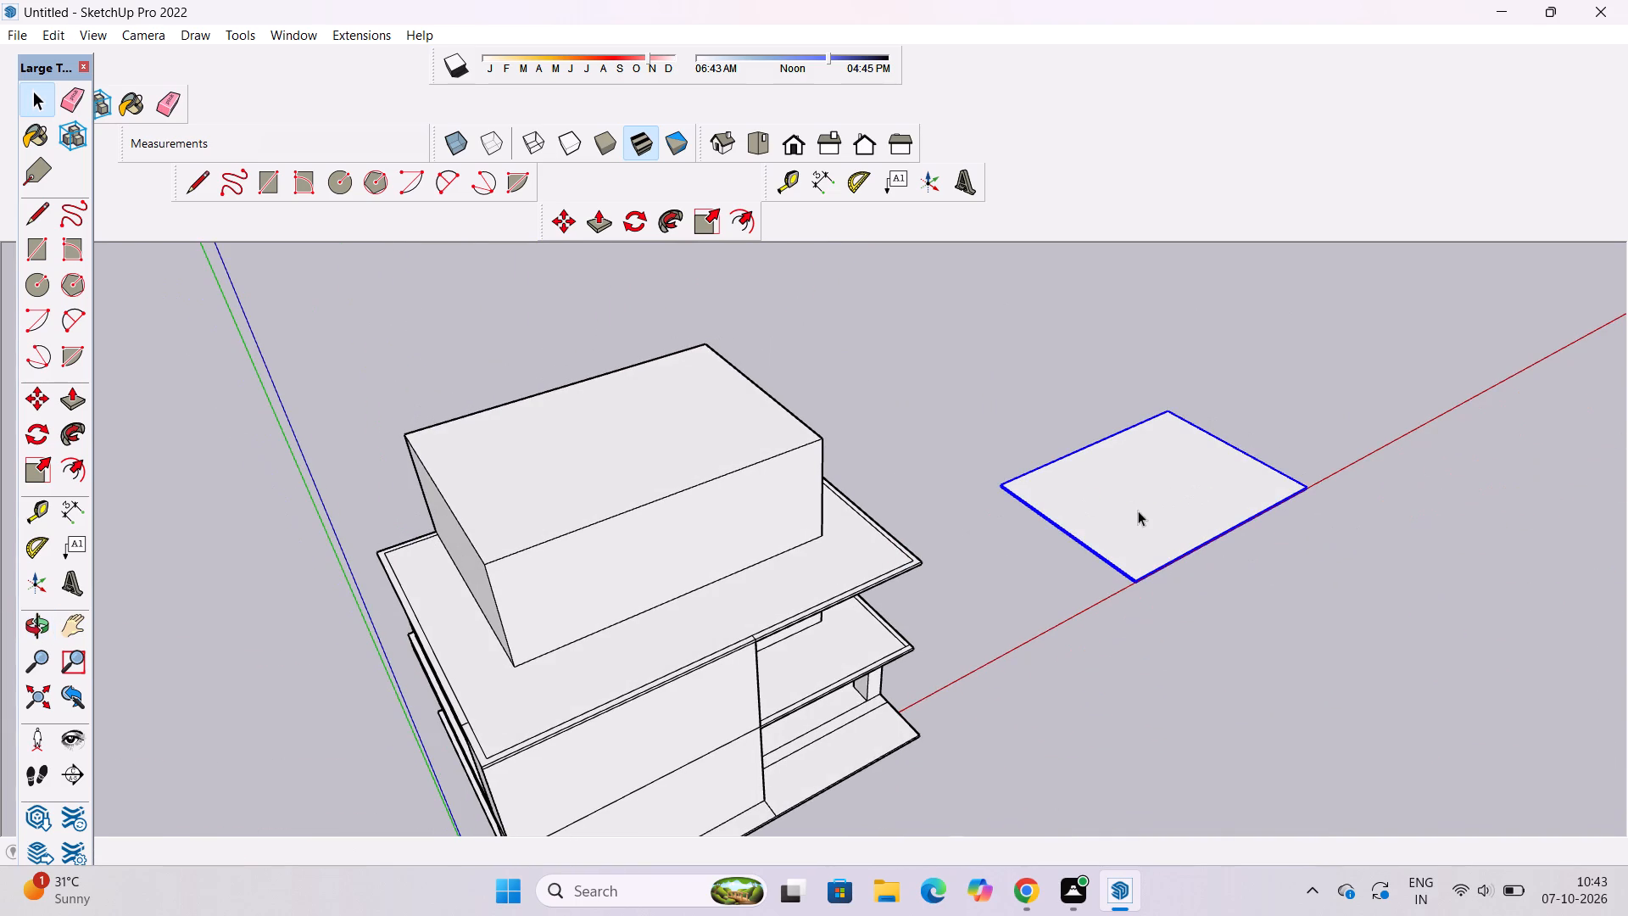
pyautogui.press('m')
pyautogui.scroll(12, 1020, 517)
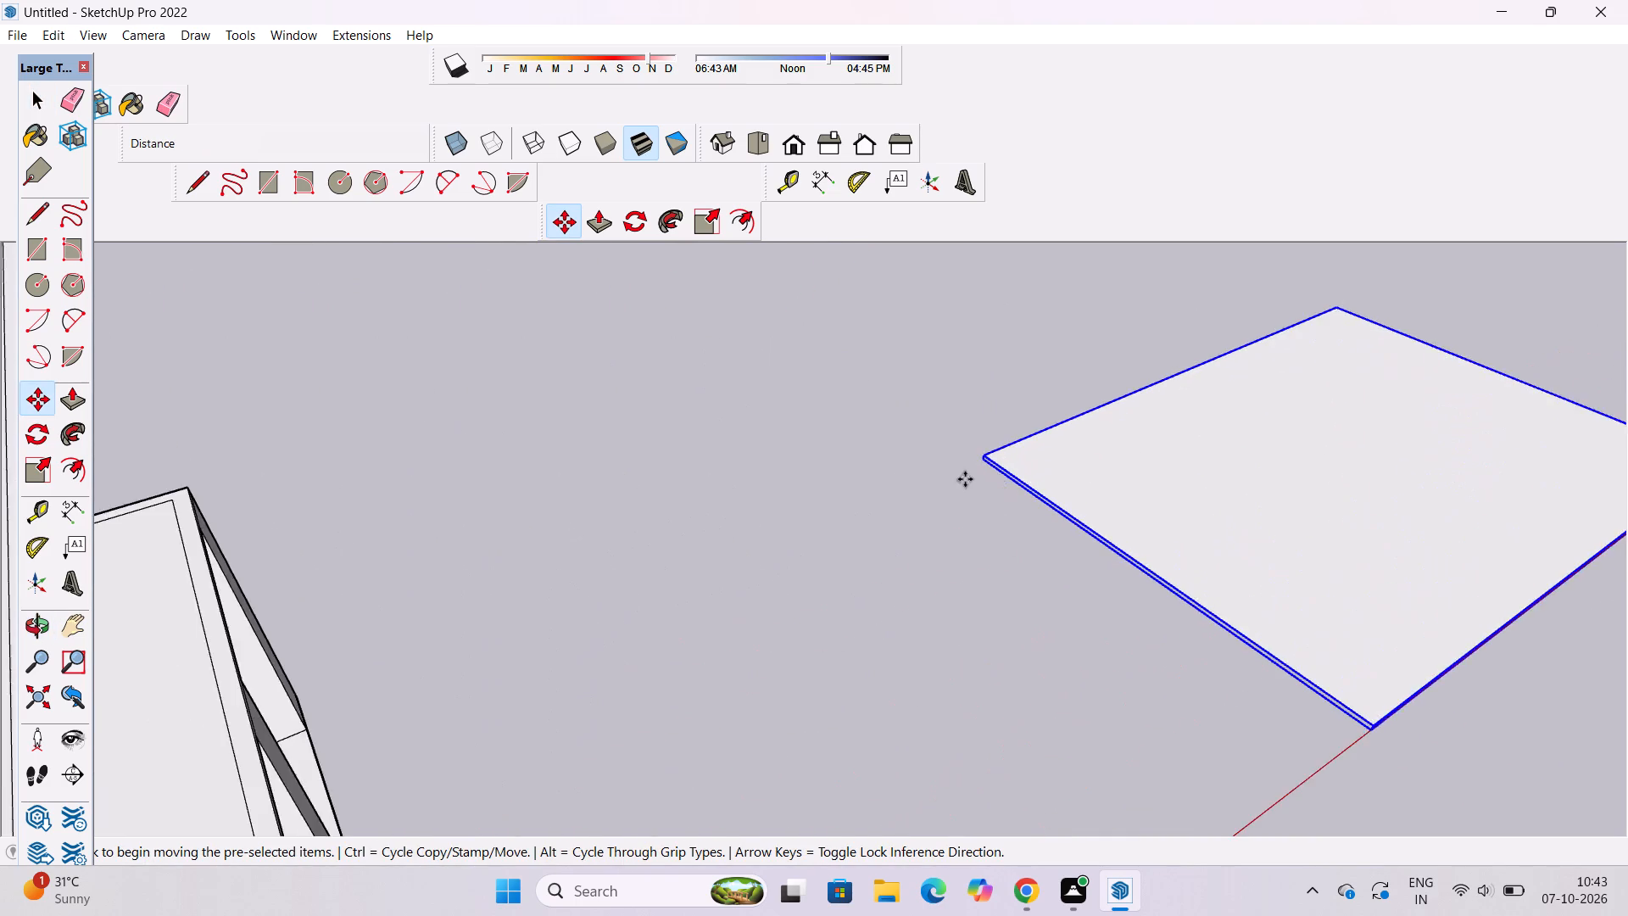
pyautogui.scroll(14, 965, 479)
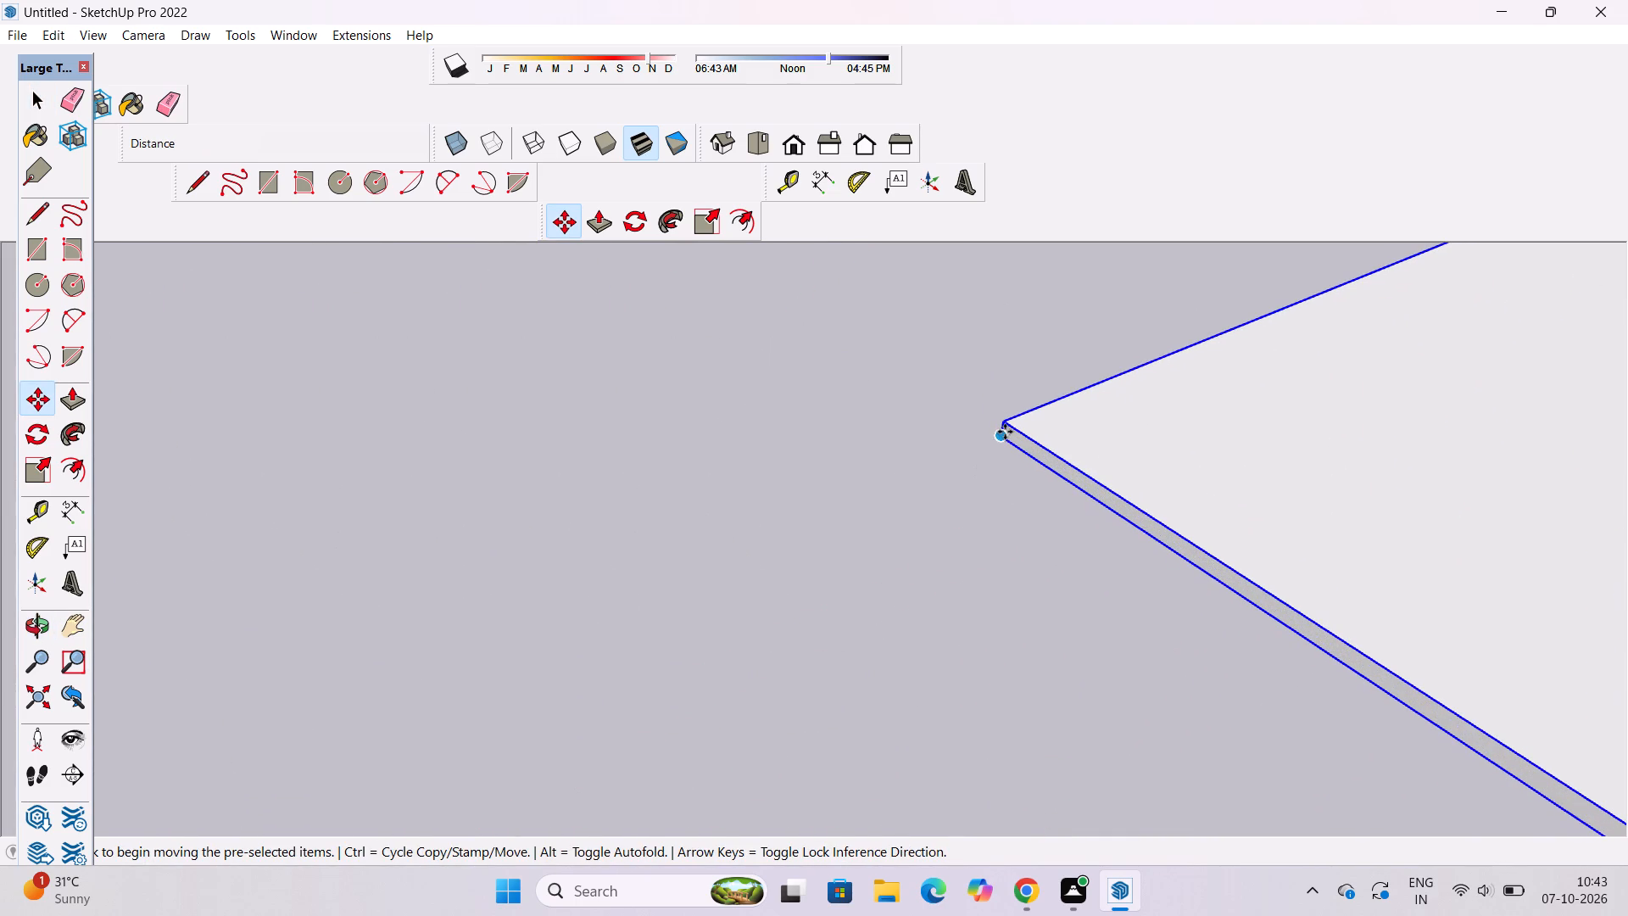
pyautogui.click(997, 437)
pyautogui.scroll(-10, 1113, 462)
pyautogui.scroll(-18, 1114, 463)
pyautogui.scroll(6, 761, 433)
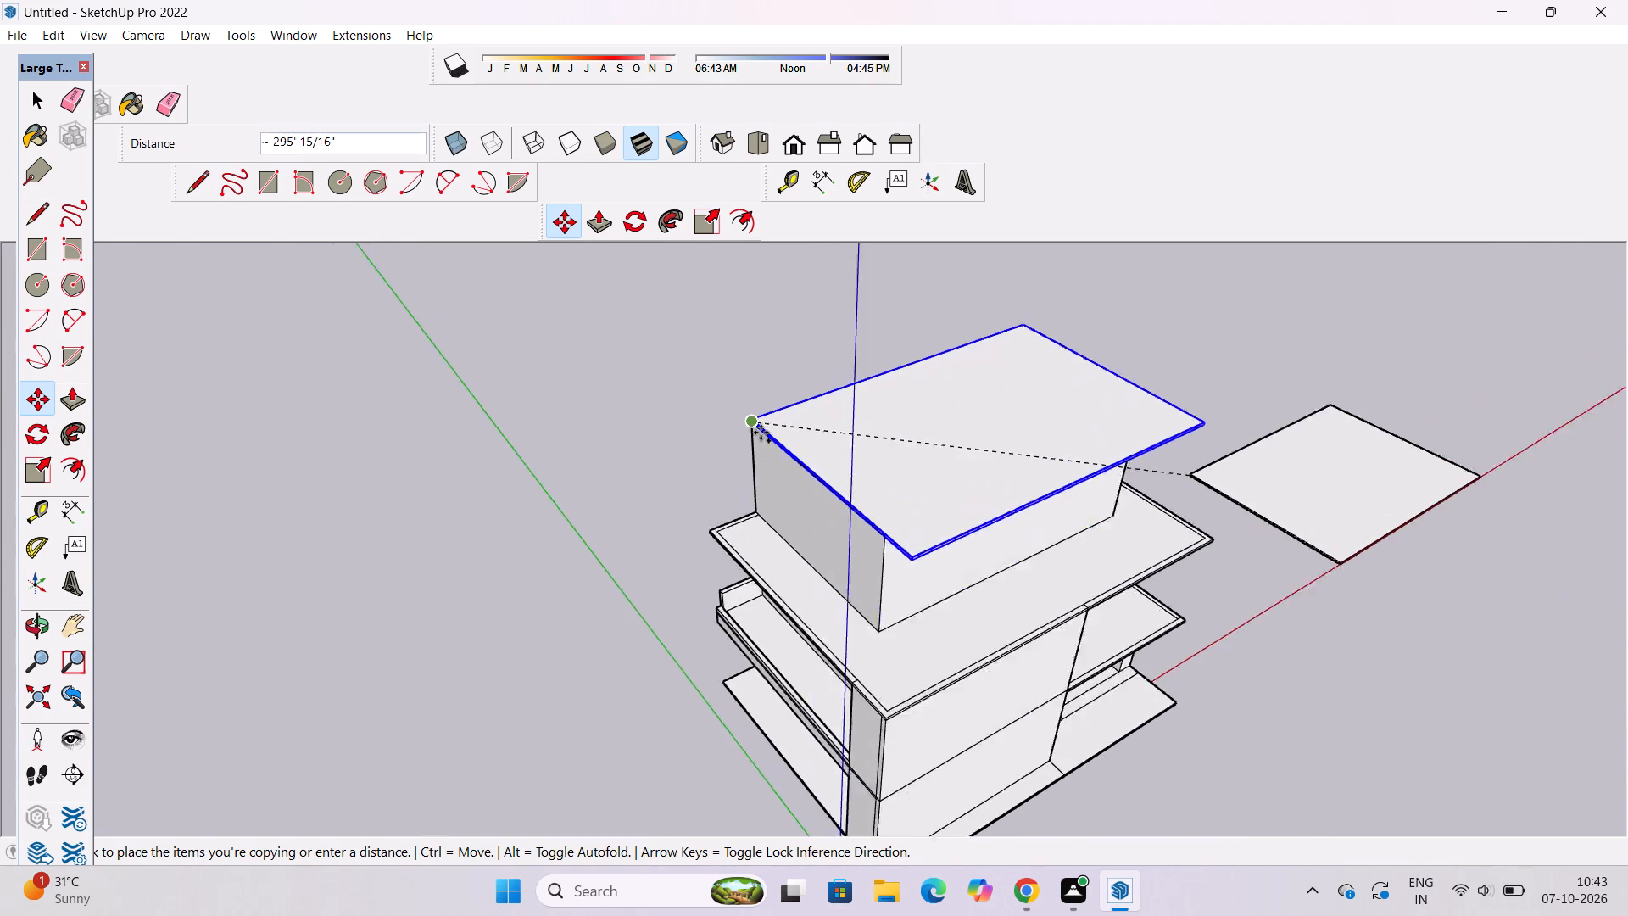
pyautogui.scroll(3, 761, 433)
pyautogui.click(749, 413)
pyautogui.press('space')
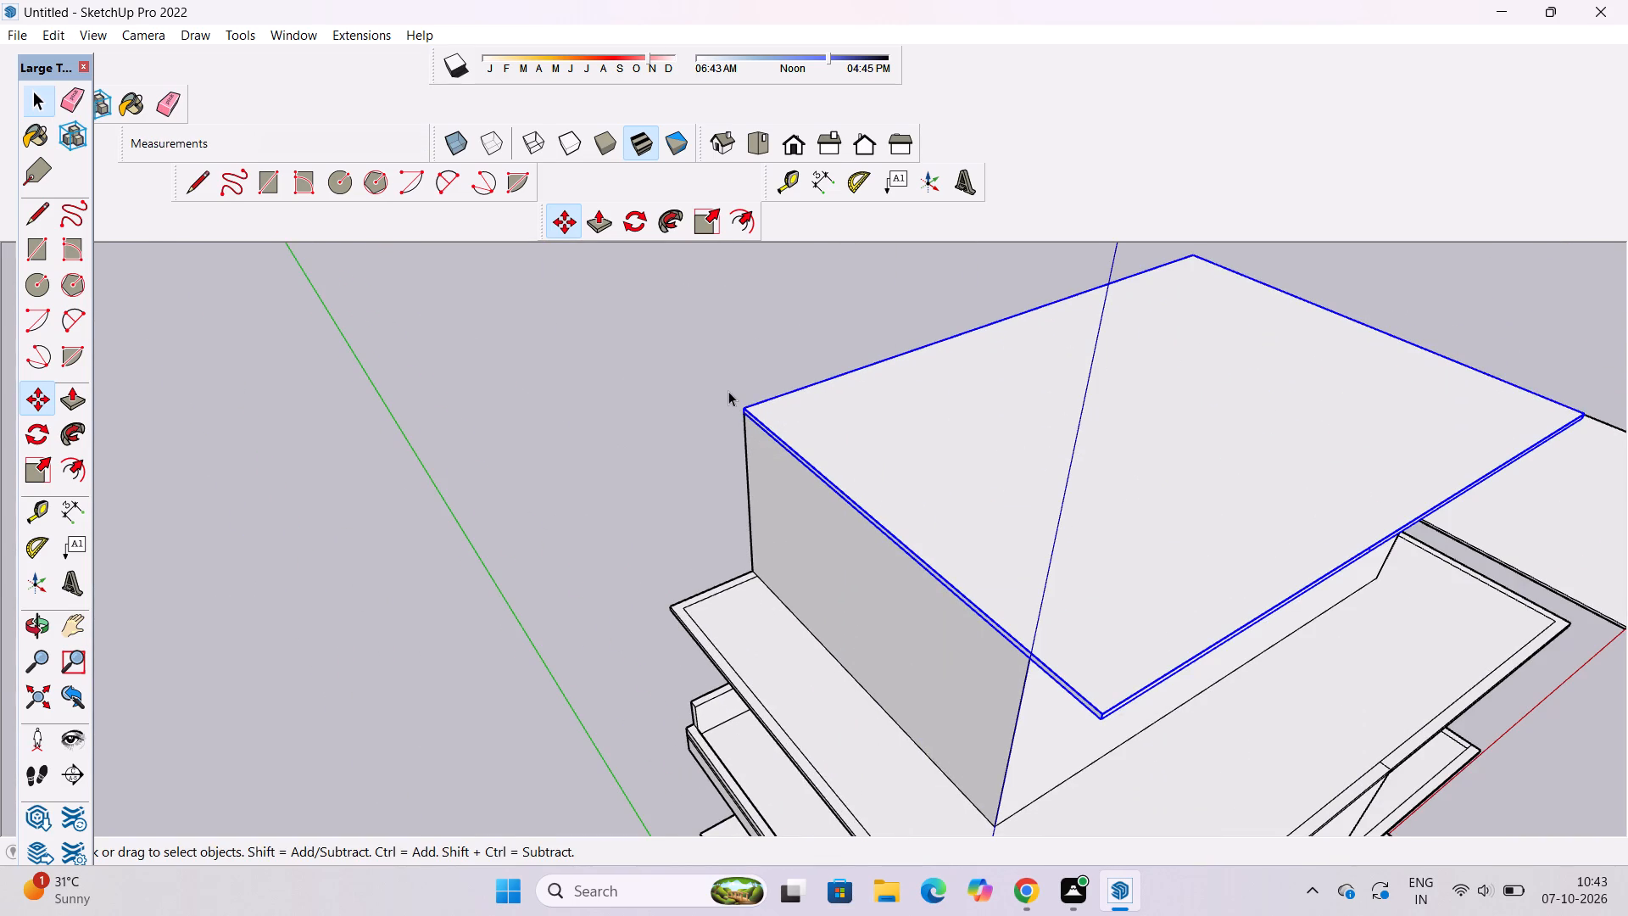
pyautogui.click(727, 388)
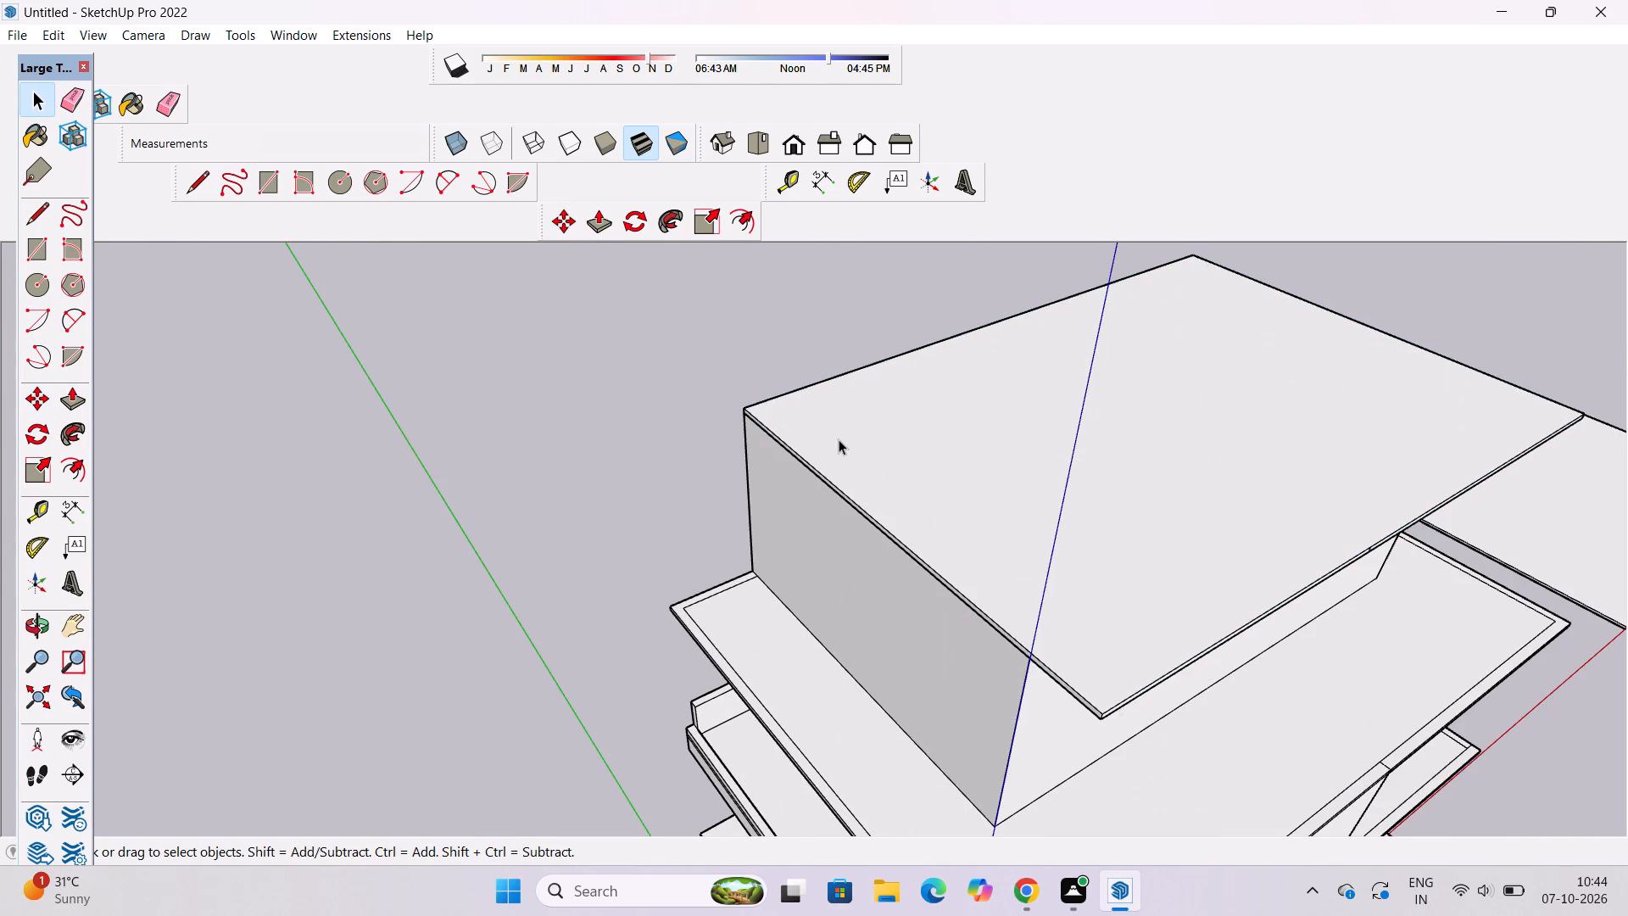
# Explode the slab copy on top of the upper block.
pyautogui.click(839, 440)
pyautogui.rightClick(839, 440)
pyautogui.click(891, 580)
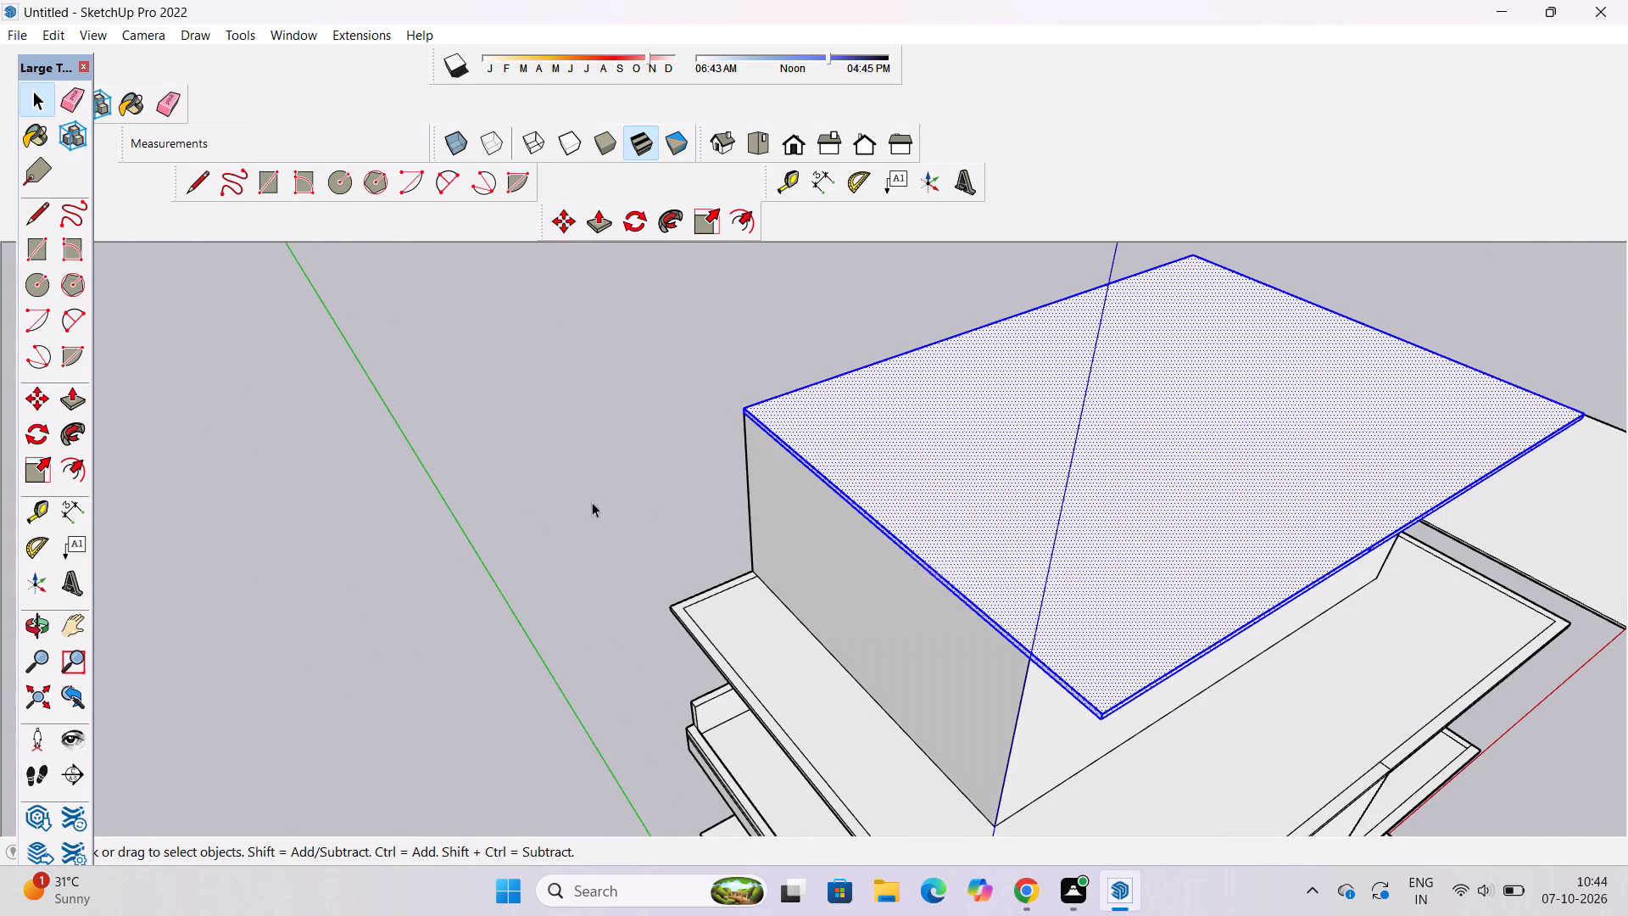
pyautogui.click(592, 502)
pyautogui.press('space')
# Examine the building and its new top slab from the side beside the green axis.
pyautogui.press('o')
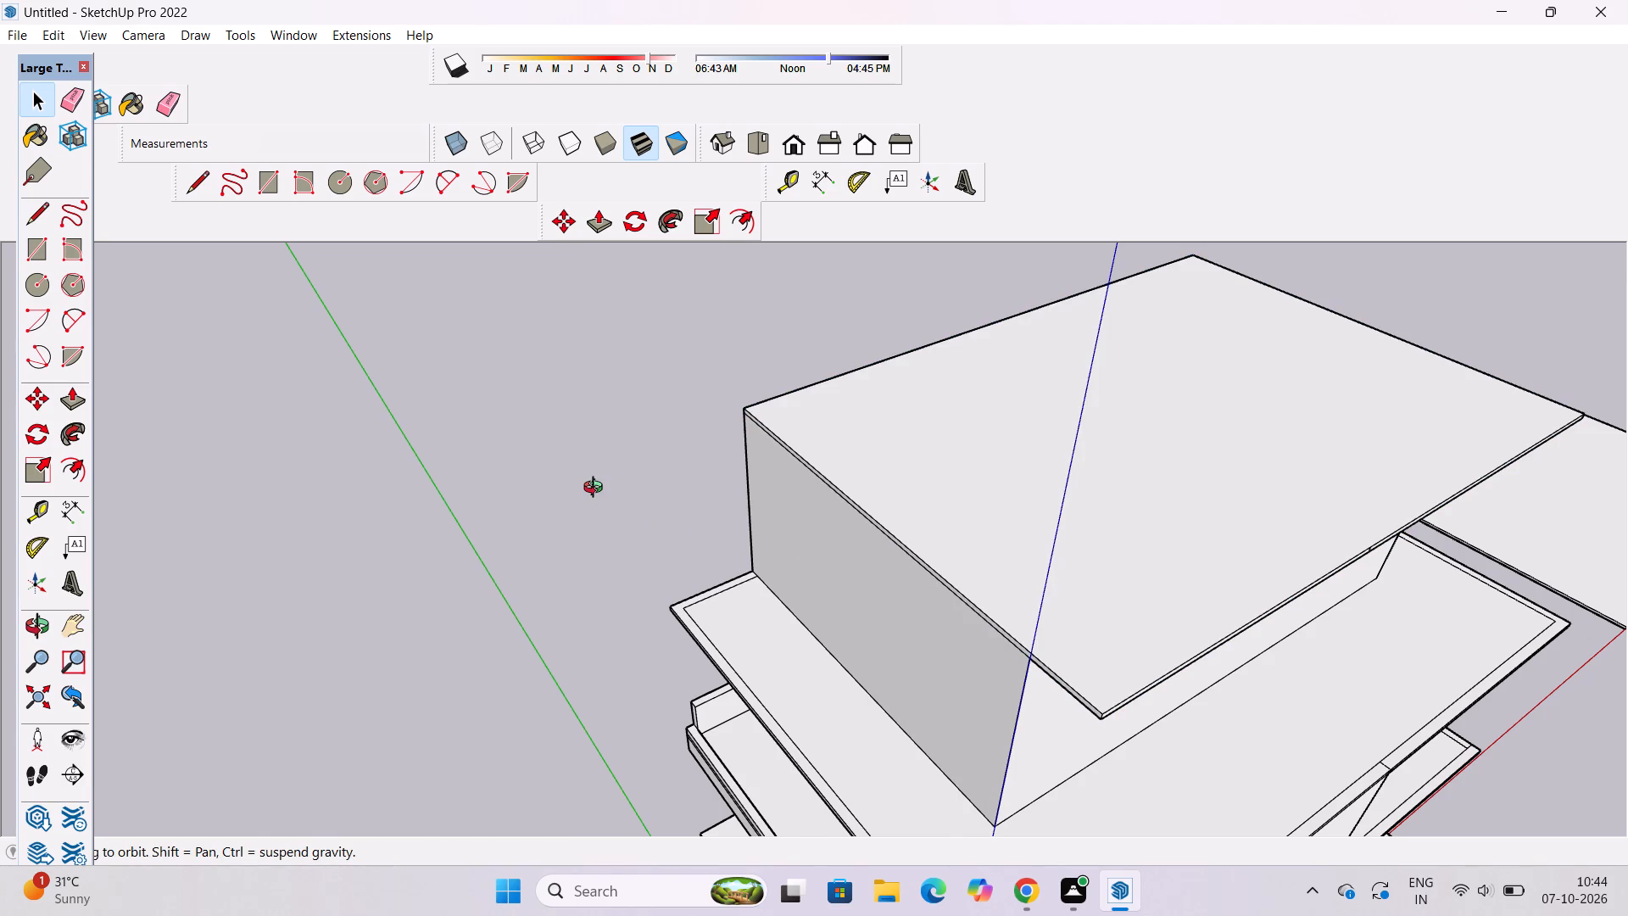
pyautogui.scroll(-3, 597, 489)
pyautogui.keyDown('shift'); pyautogui.moveTo(606, 540); pyautogui.dragTo(595, 474); pyautogui.keyUp('shift')
pyautogui.moveTo(594, 473); pyautogui.dragTo(840, 500)
pyautogui.moveTo(848, 499); pyautogui.dragTo(744, 526)
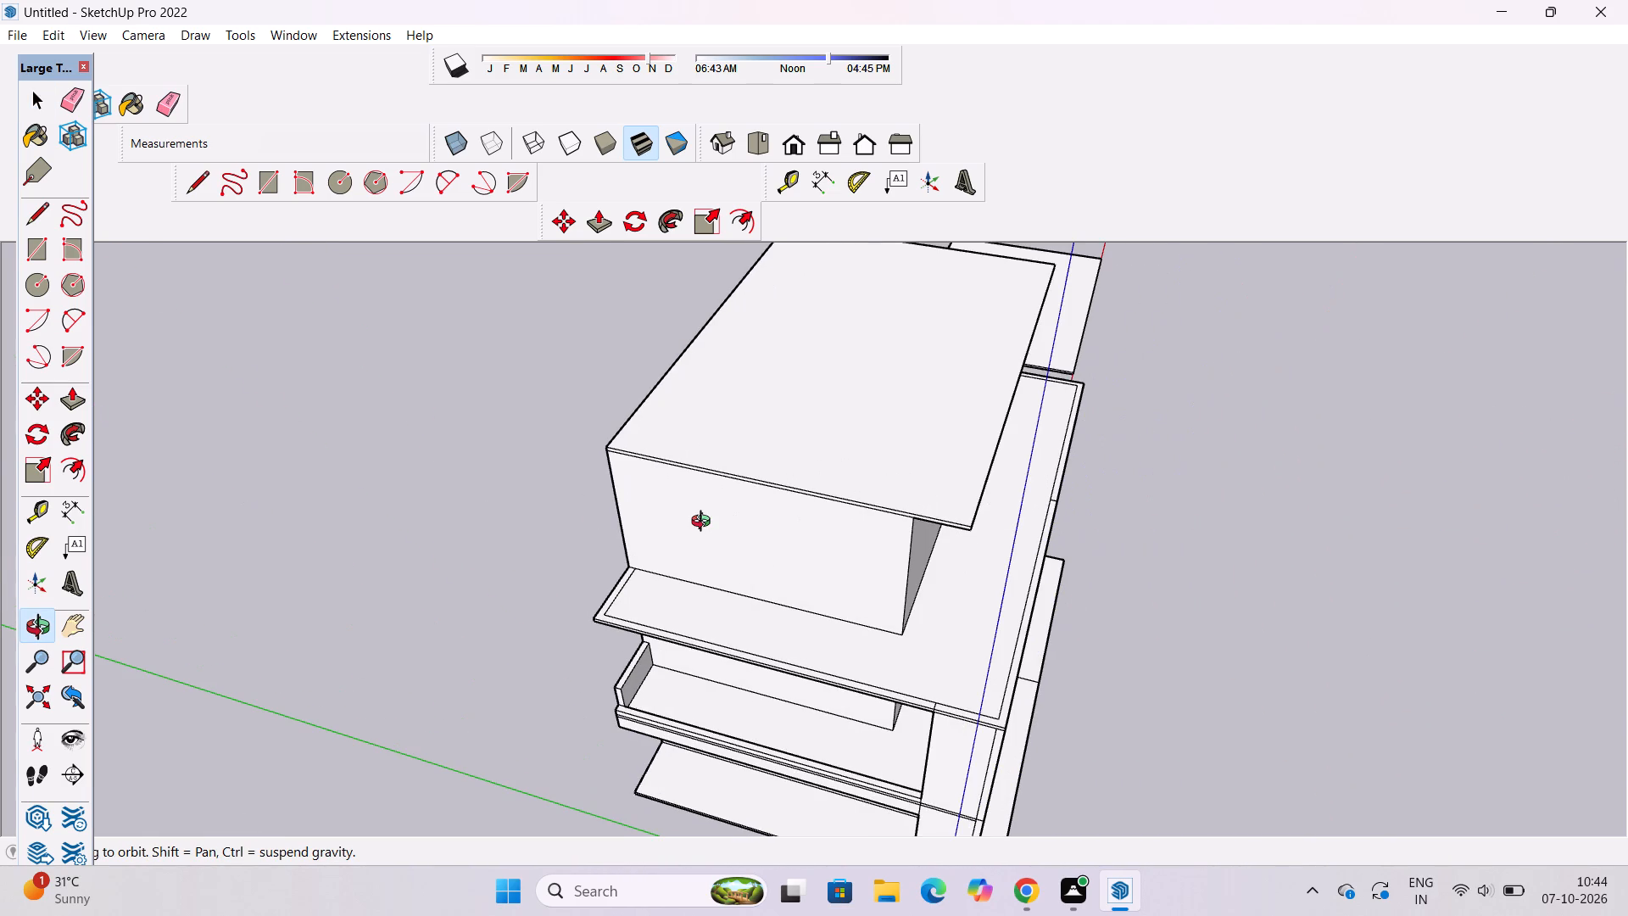
pyautogui.keyDown('shift'); pyautogui.moveTo(706, 528); pyautogui.dragTo(661, 528); pyautogui.keyUp('shift')
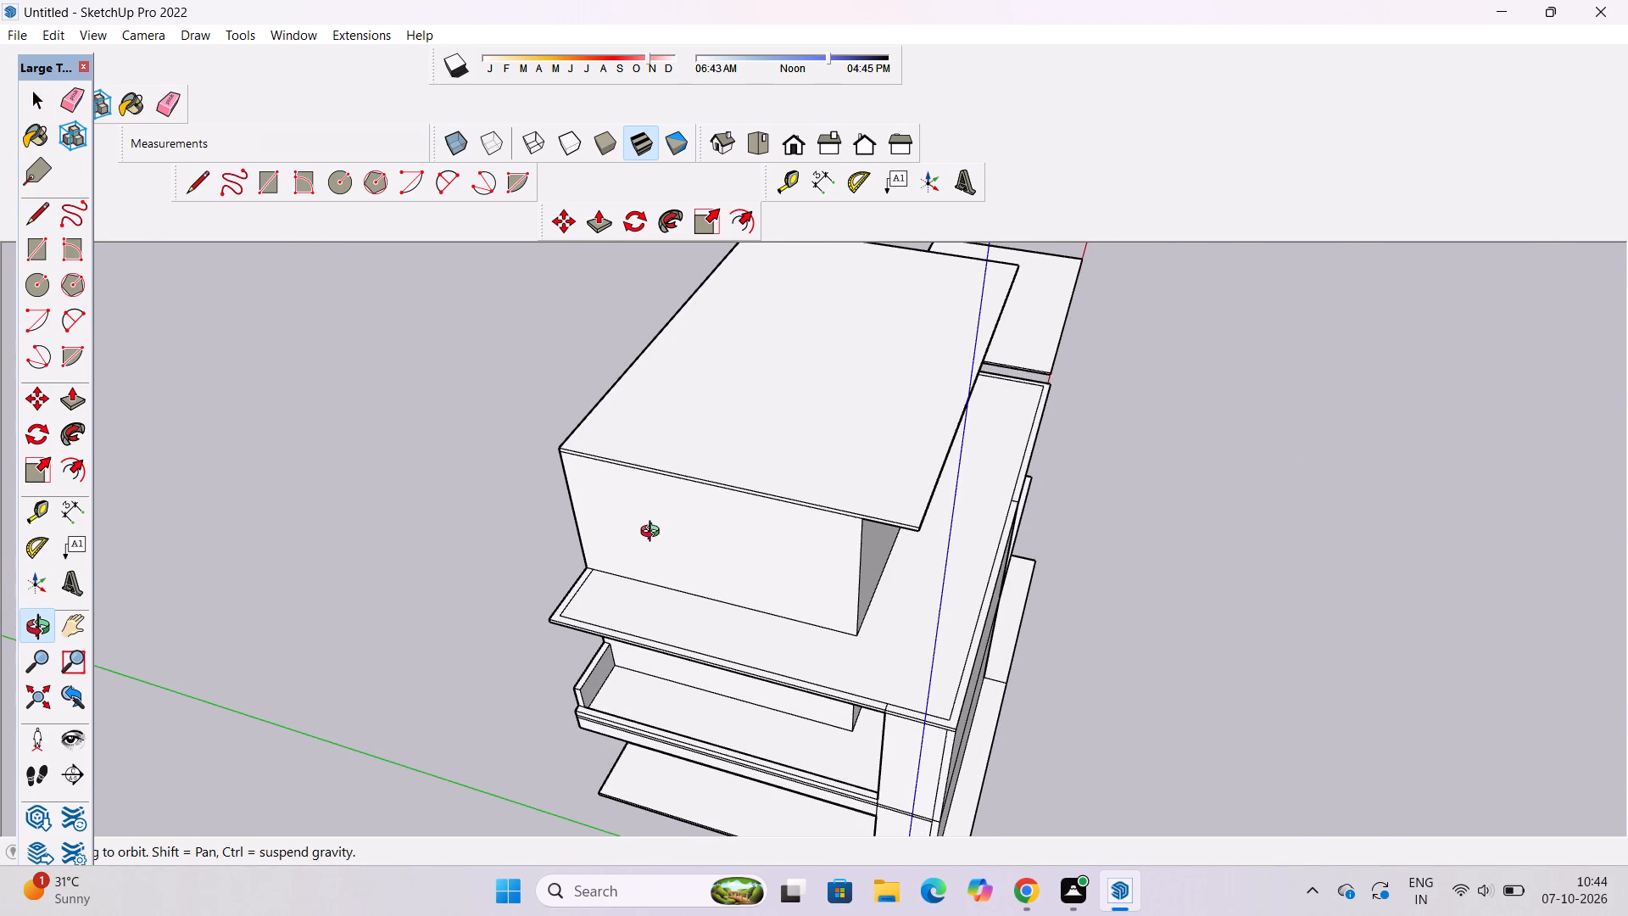
pyautogui.moveTo(744, 599); pyautogui.dragTo(668, 612)
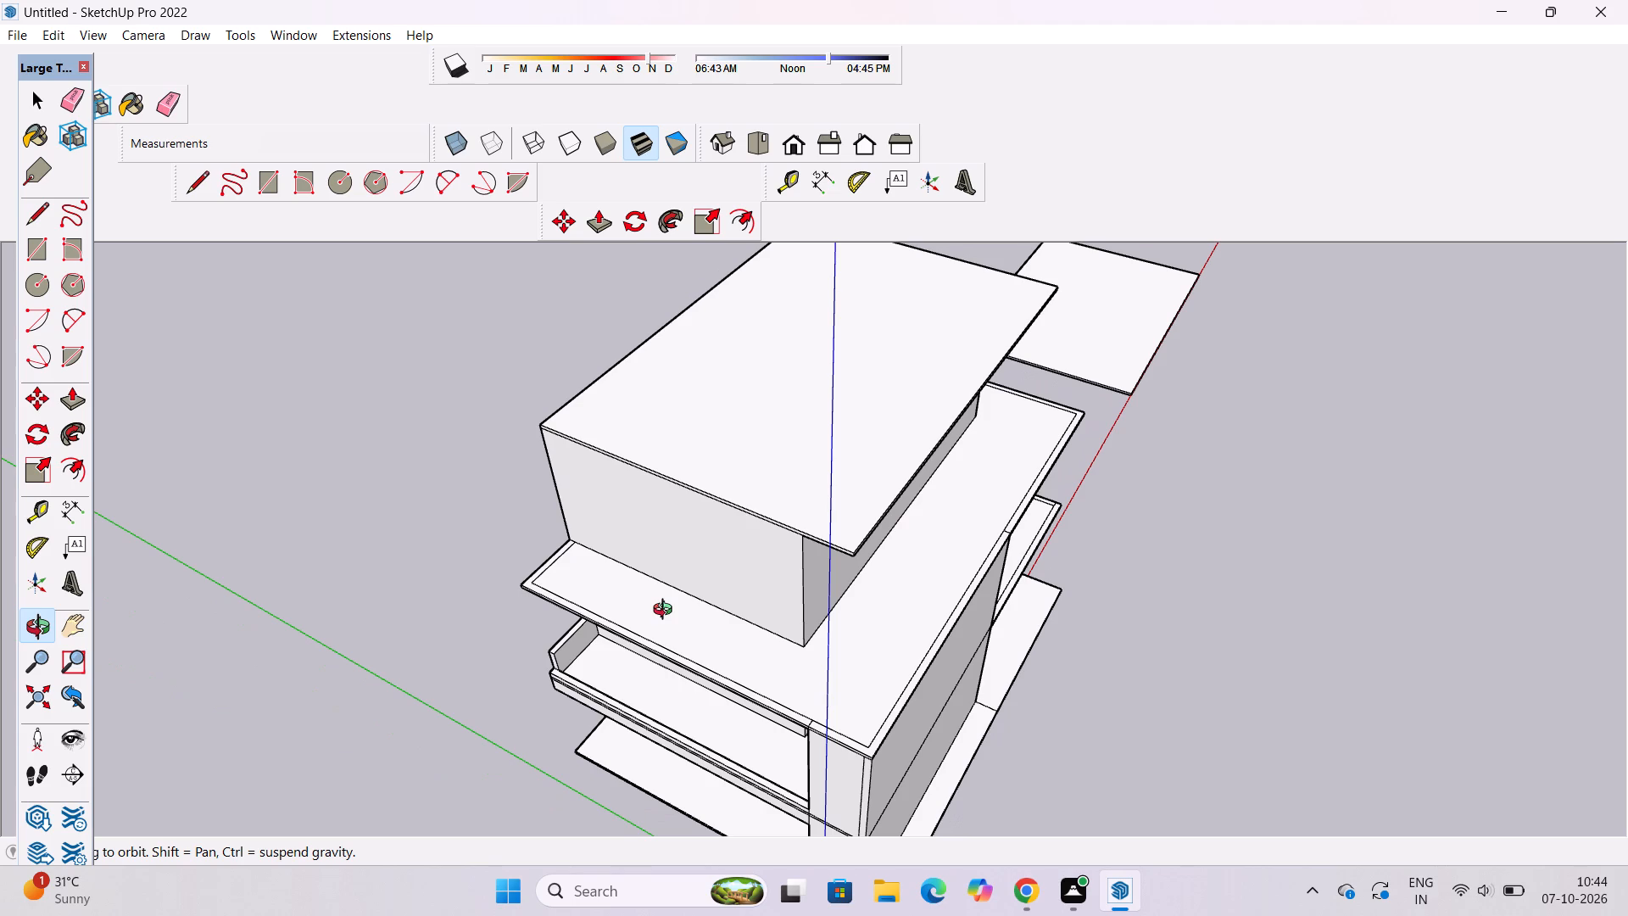
pyautogui.scroll(-5, 666, 612)
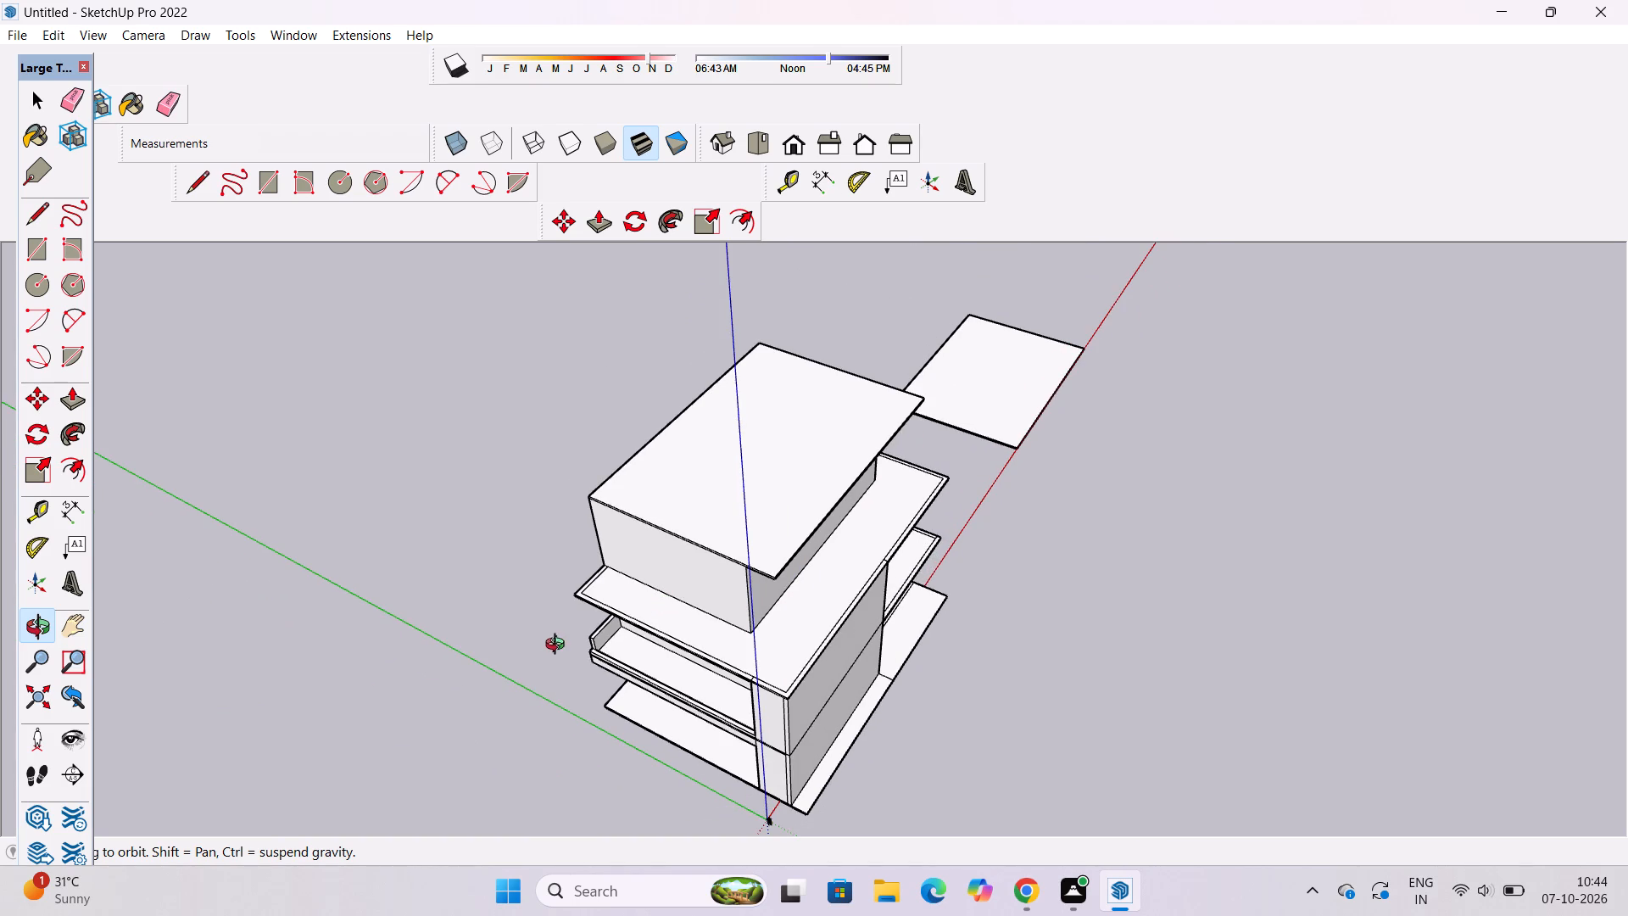
pyautogui.keyDown('shift'); pyautogui.moveTo(559, 646); pyautogui.dragTo(794, 686); pyautogui.keyUp('shift')
pyautogui.scroll(-3, 786, 628)
pyautogui.keyDown('shift'); pyautogui.moveTo(783, 645); pyautogui.dragTo(783, 677); pyautogui.keyUp('shift')
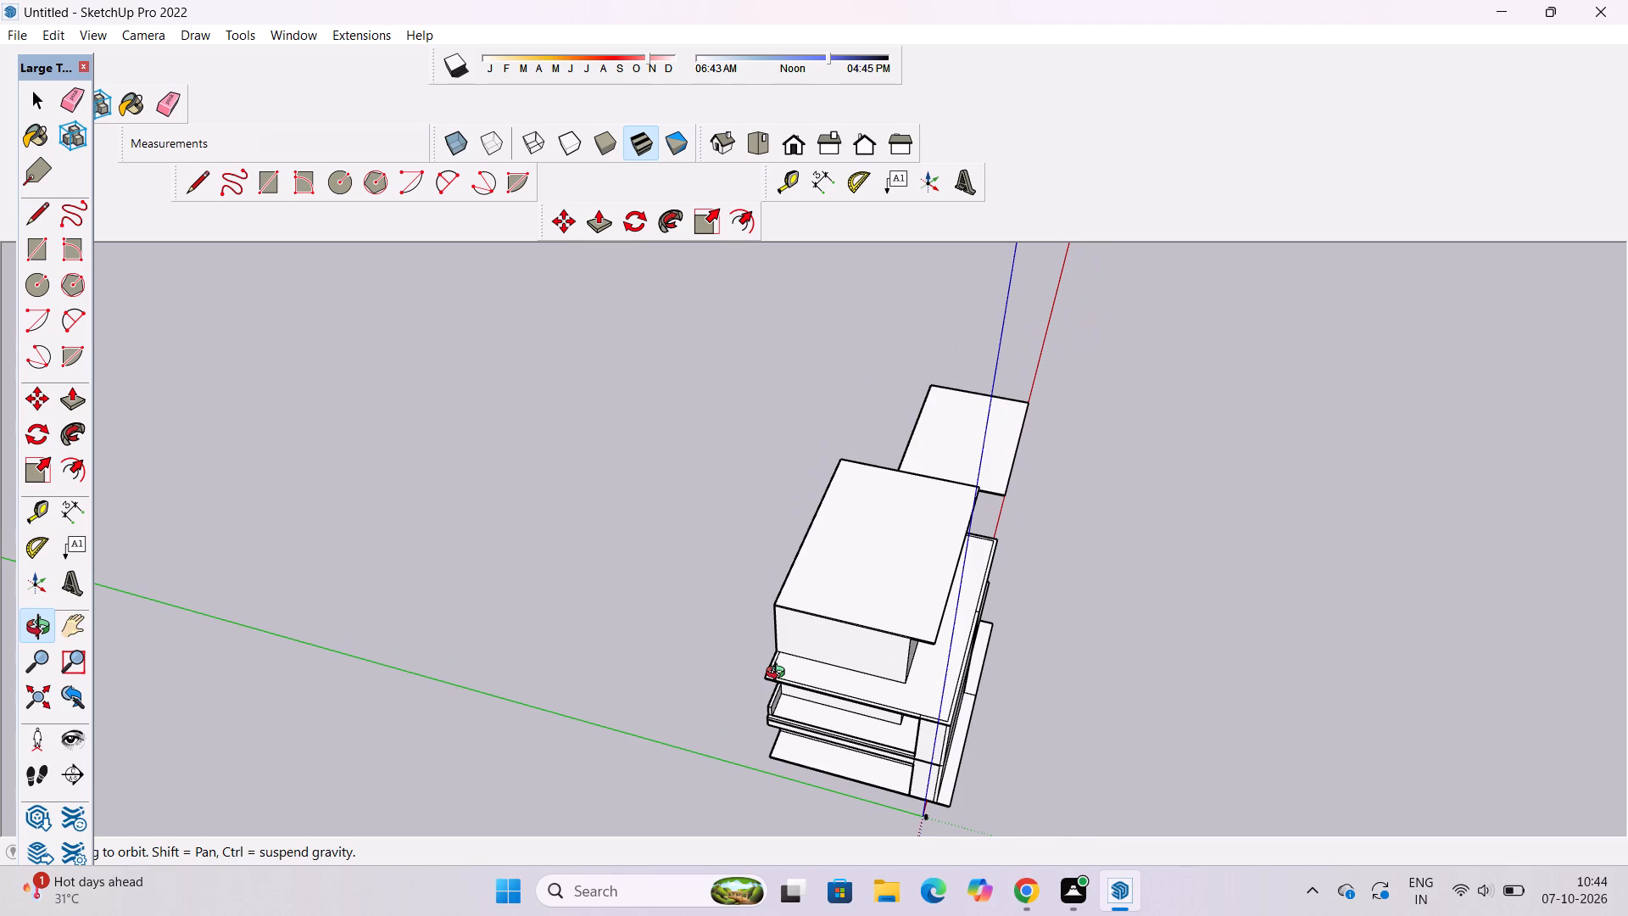
pyautogui.scroll(2, 812, 689)
pyautogui.keyDown('shift'); pyautogui.click(786, 690); pyautogui.keyUp('shift')
pyautogui.scroll(3, 744, 688)
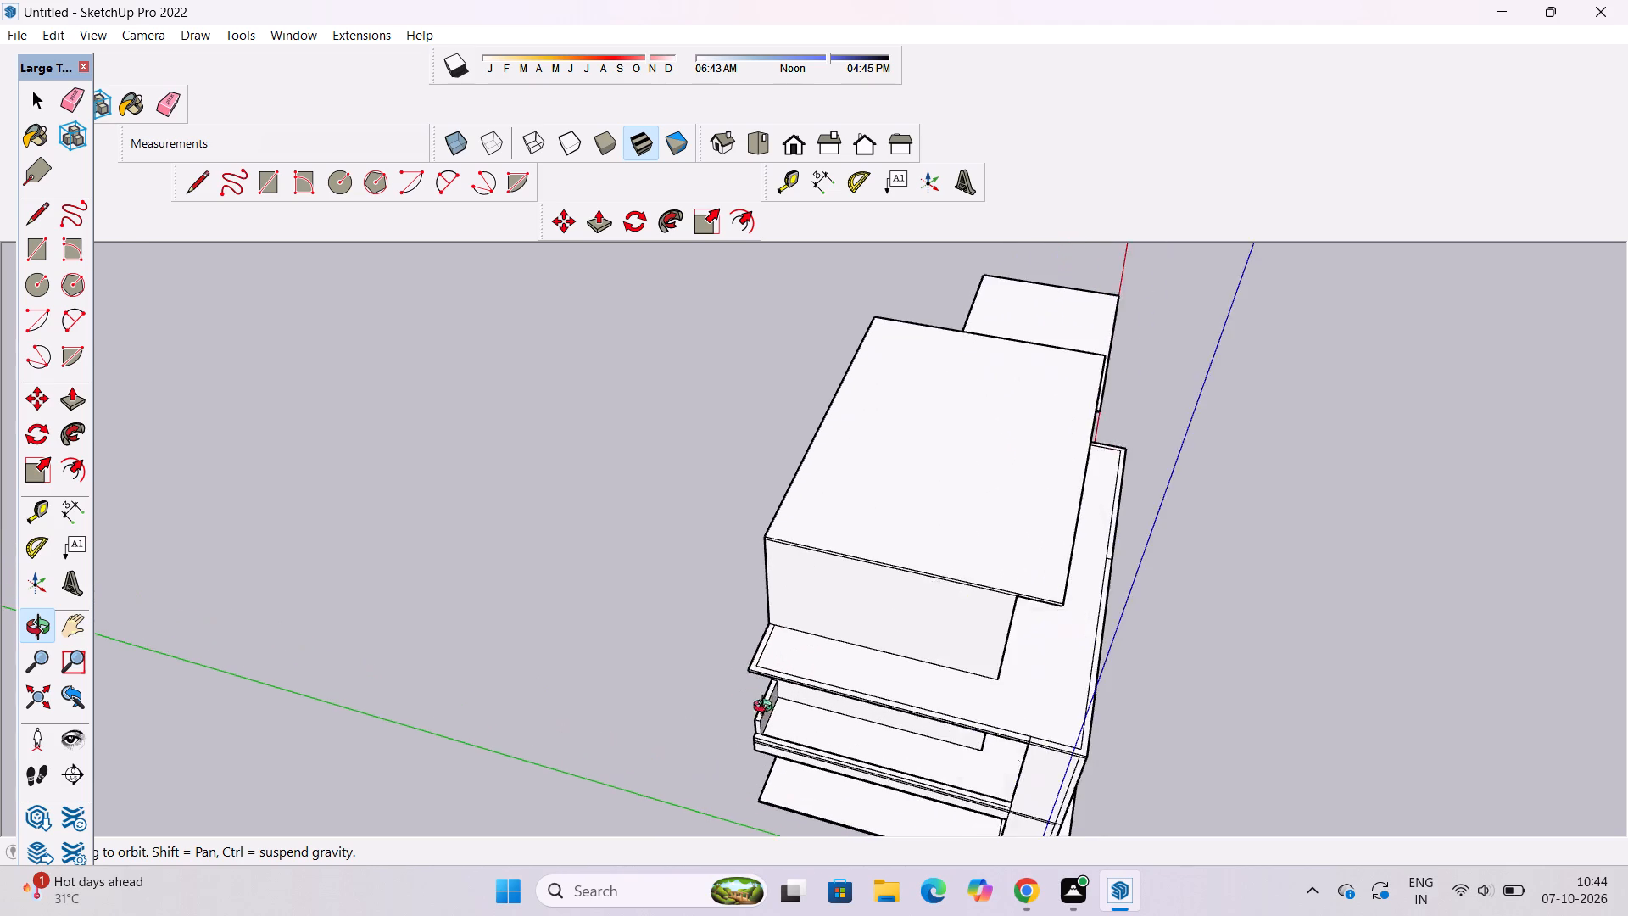
pyautogui.keyDown('shift'); pyautogui.moveTo(772, 701); pyautogui.dragTo(684, 669); pyautogui.keyUp('shift')
pyautogui.moveTo(676, 676); pyautogui.dragTo(878, 688)
# Measure the balcony parapet's height along the wall corner, from the slab line to the parapet's top.
pyautogui.scroll(4, 759, 747)
pyautogui.keyDown('shift'); pyautogui.moveTo(762, 745); pyautogui.dragTo(627, 746); pyautogui.keyUp('shift')
pyautogui.moveTo(625, 748); pyautogui.dragTo(714, 729)
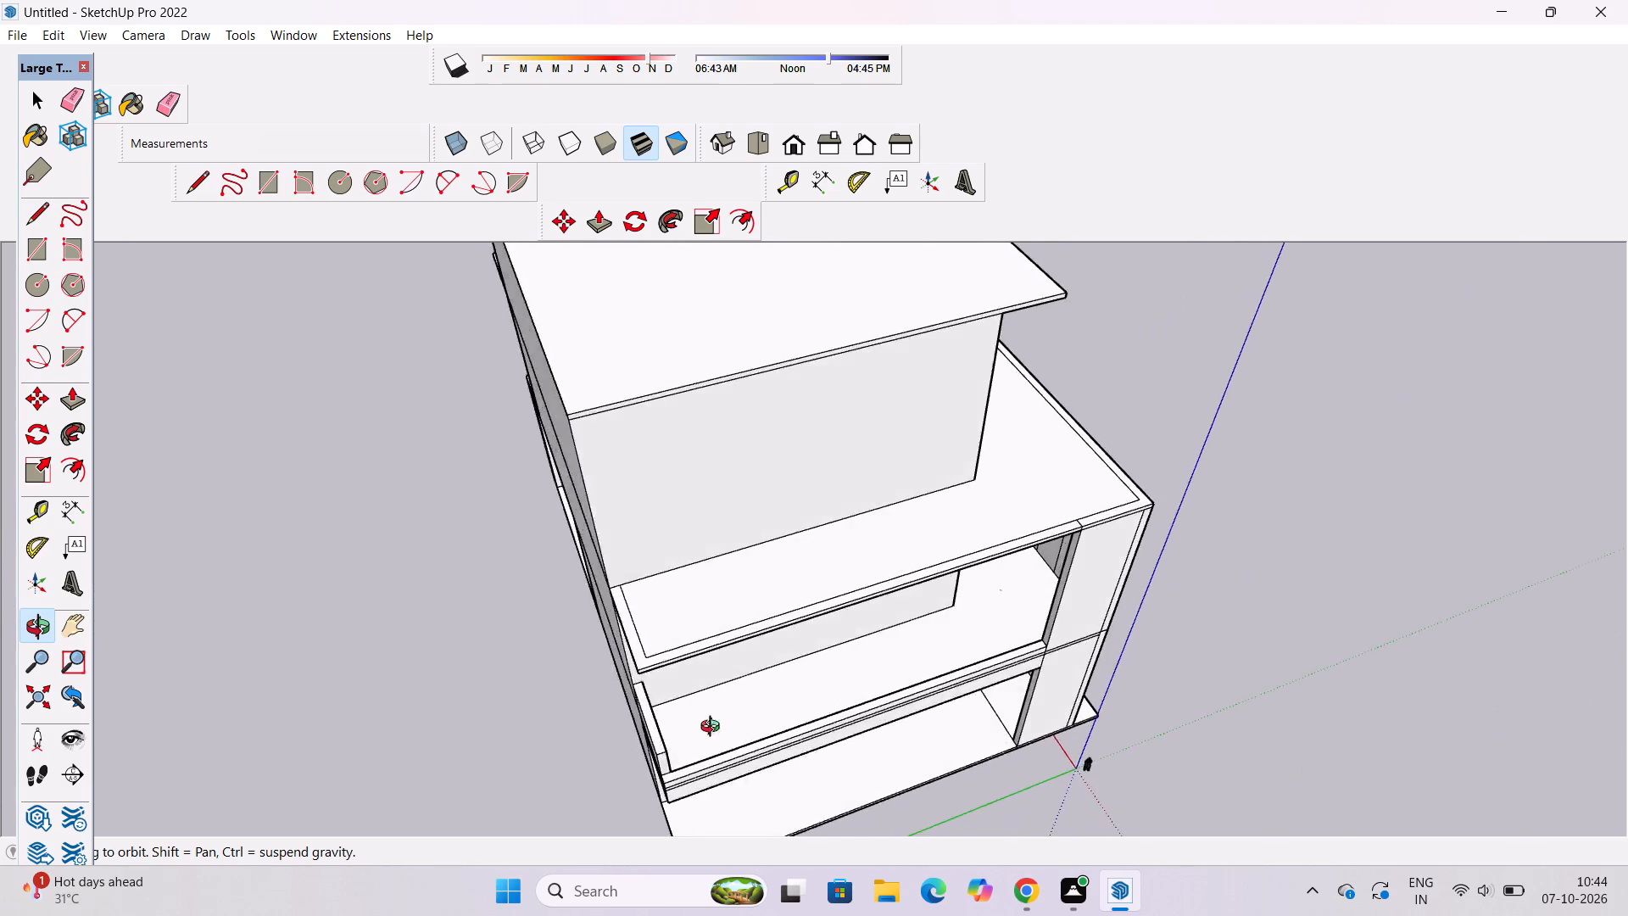
pyautogui.moveTo(714, 729); pyautogui.dragTo(783, 550)
pyautogui.scroll(3, 741, 645)
pyautogui.keyDown('shift'); pyautogui.moveTo(745, 640); pyautogui.dragTo(639, 718); pyautogui.keyUp('shift')
pyautogui.scroll(2, 636, 719)
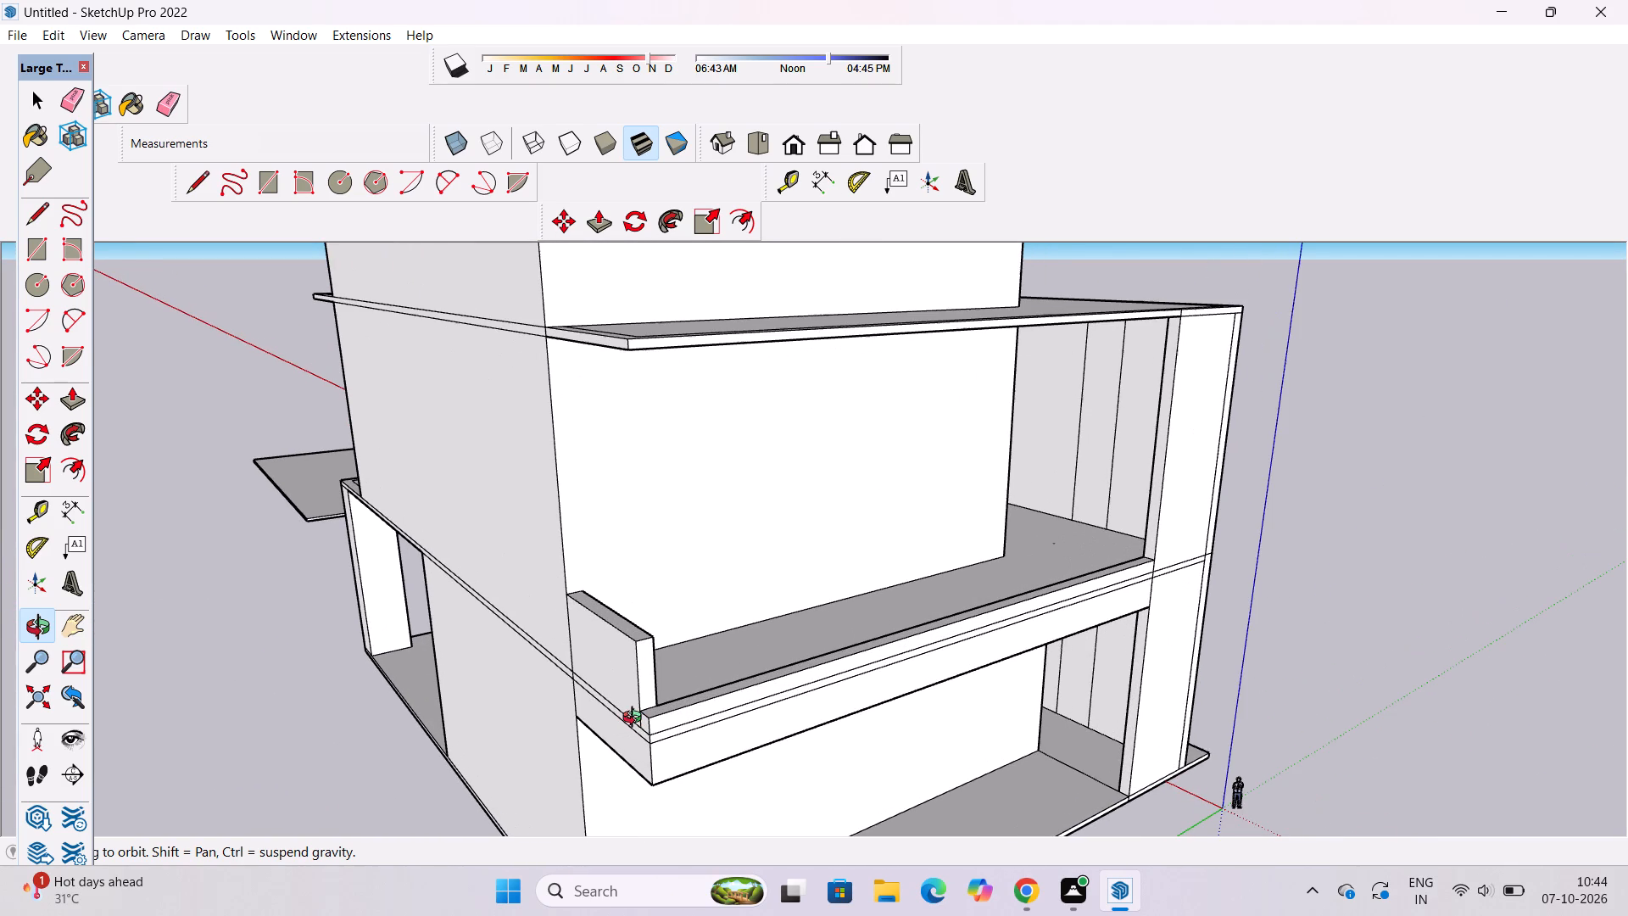
pyautogui.click(70, 510)
pyautogui.scroll(5, 636, 723)
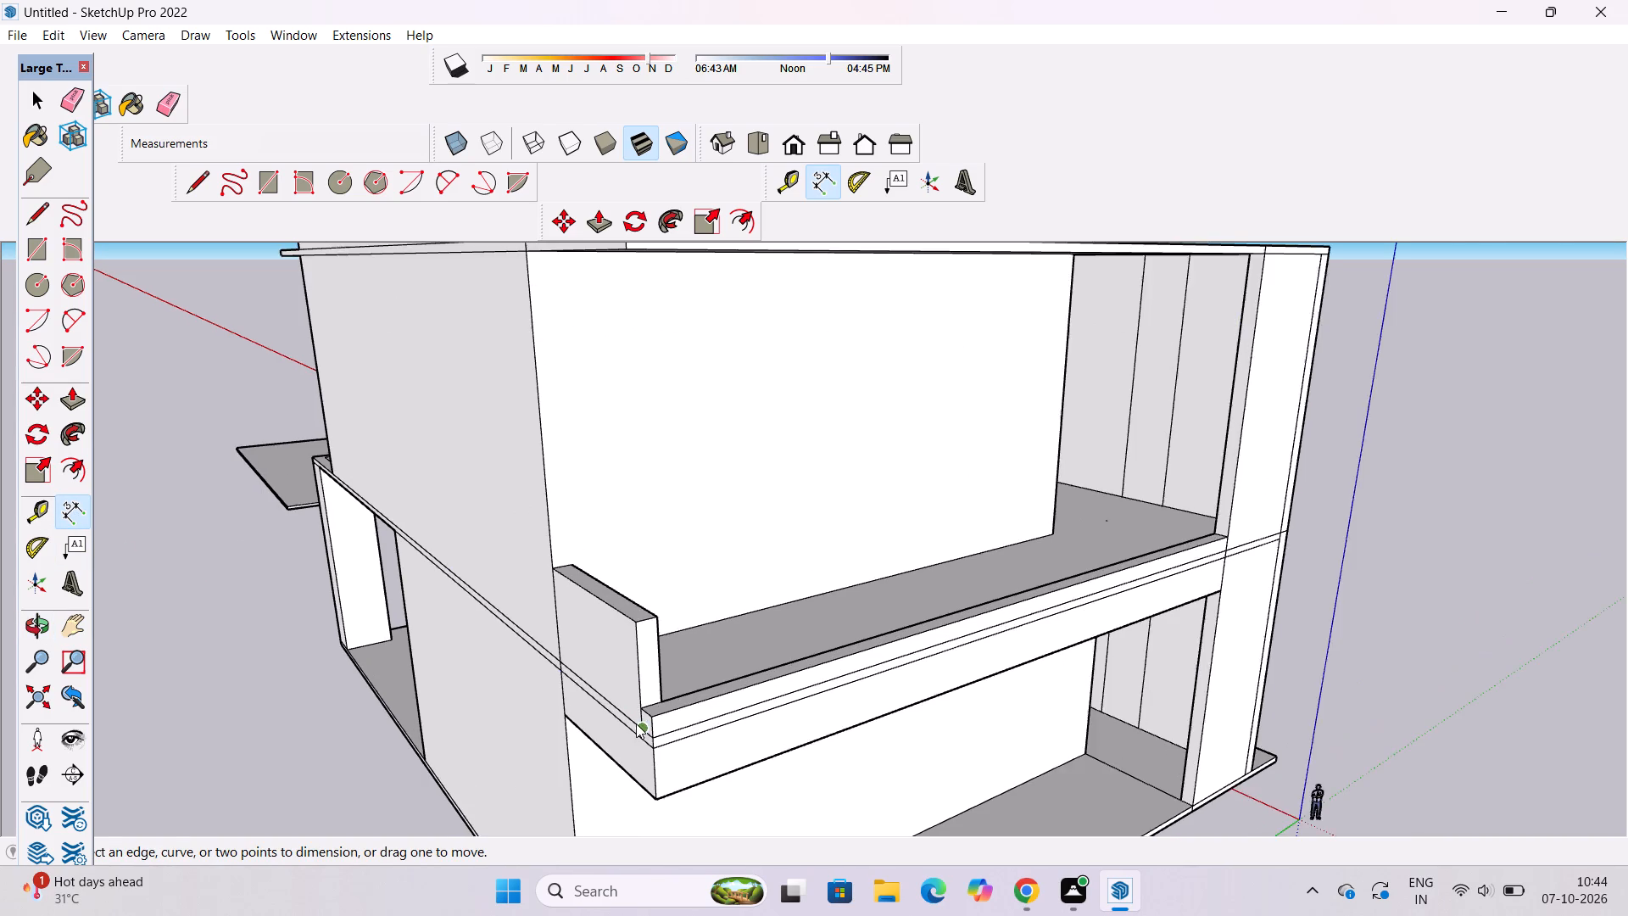
pyautogui.scroll(5, 636, 723)
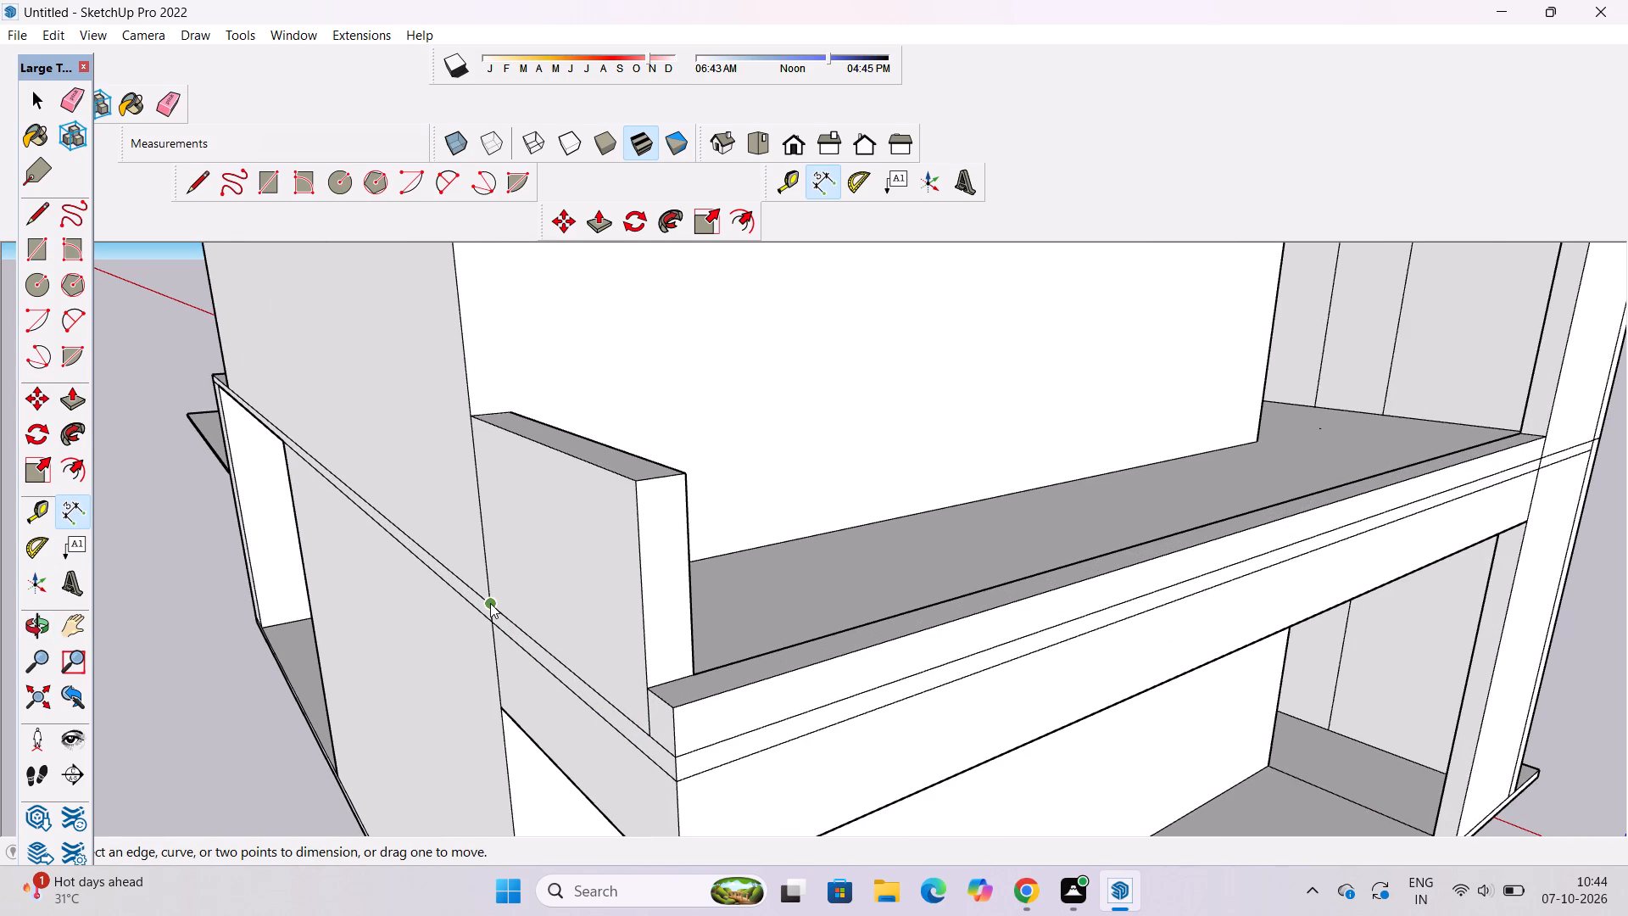
pyautogui.click(490, 603)
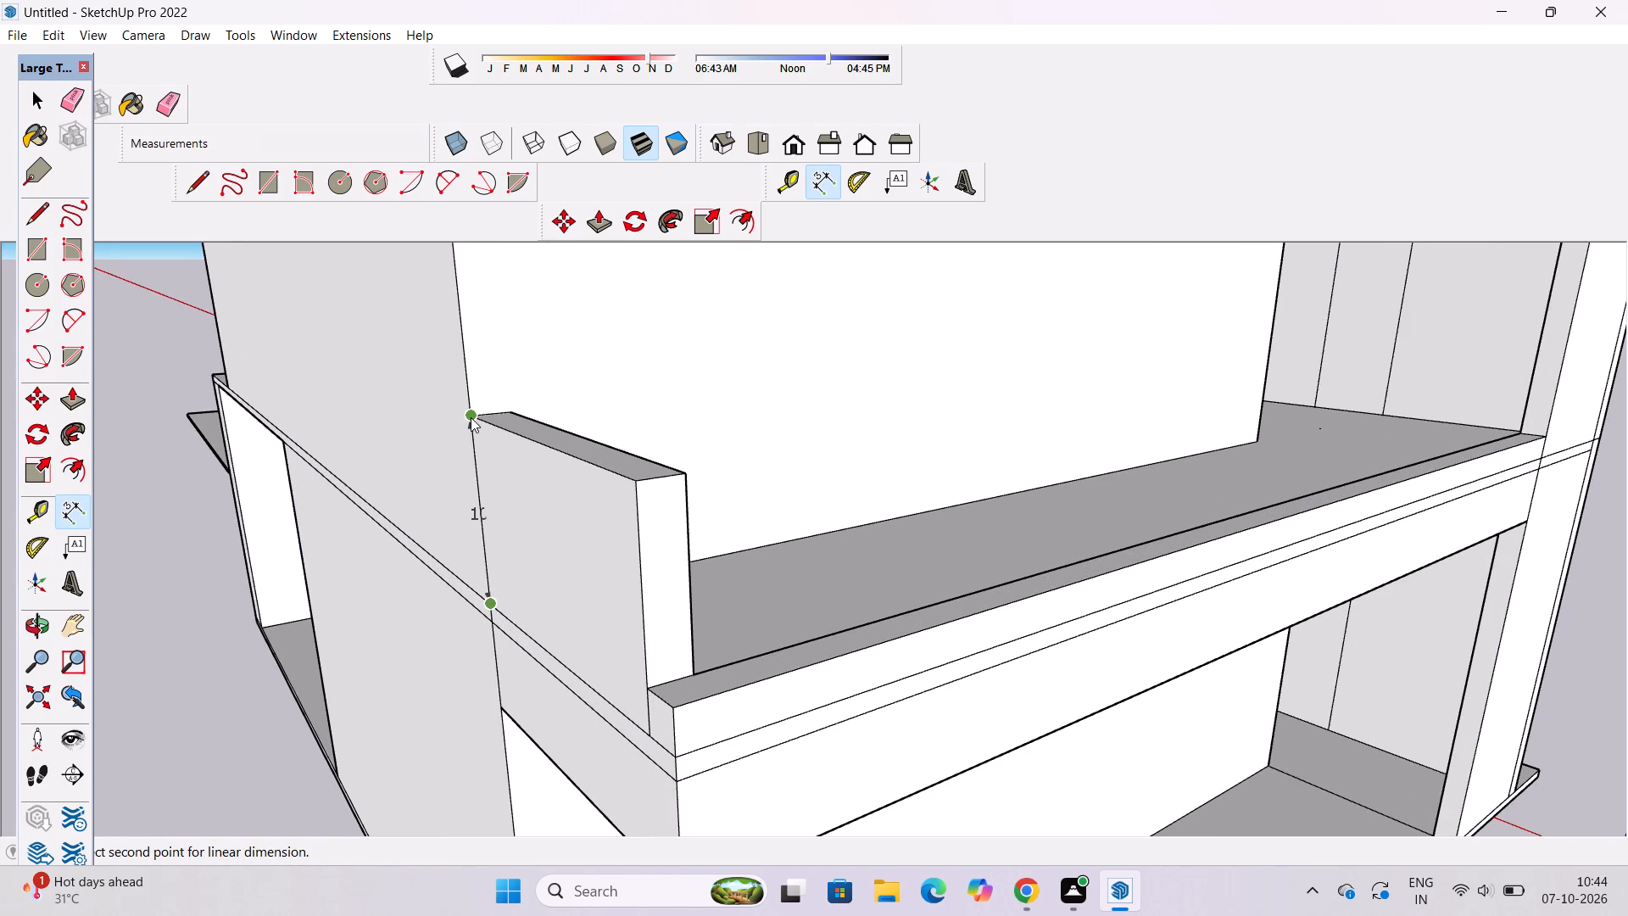
pyautogui.press('space')
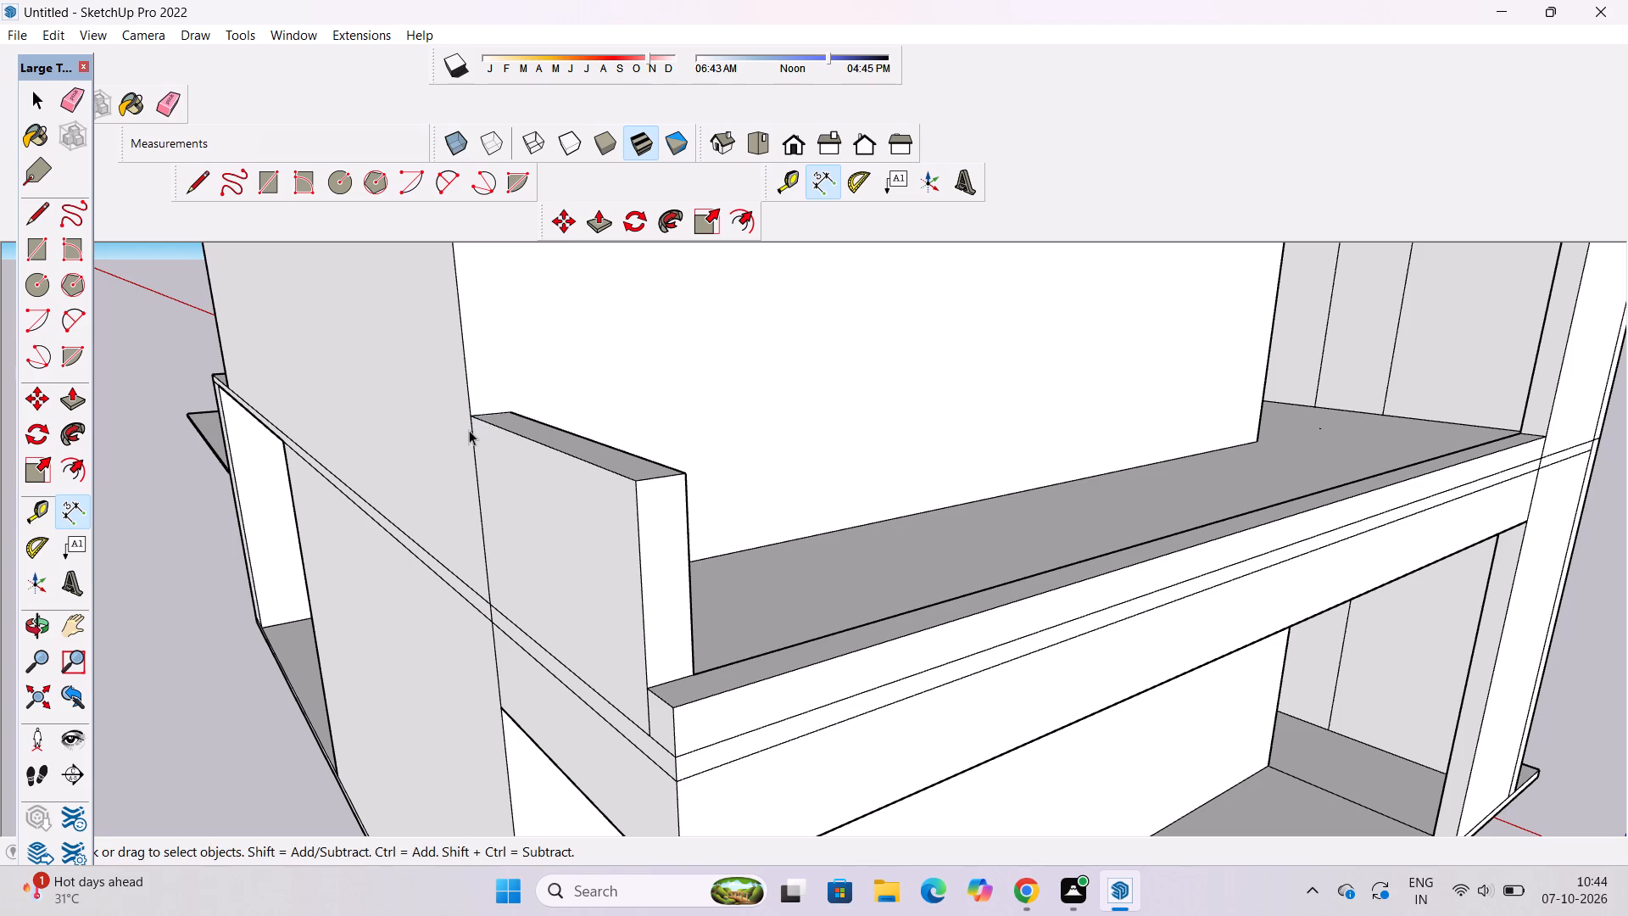
# Draw a 2' line from the inner border corner to the side edge of the slab below the upper block, above the balcony parapet.
pyautogui.press('o')
pyautogui.scroll(-6, 492, 501)
pyautogui.keyDown('shift'); pyautogui.moveTo(601, 497); pyautogui.dragTo(607, 629); pyautogui.keyUp('shift')
pyautogui.scroll(-9, 601, 630)
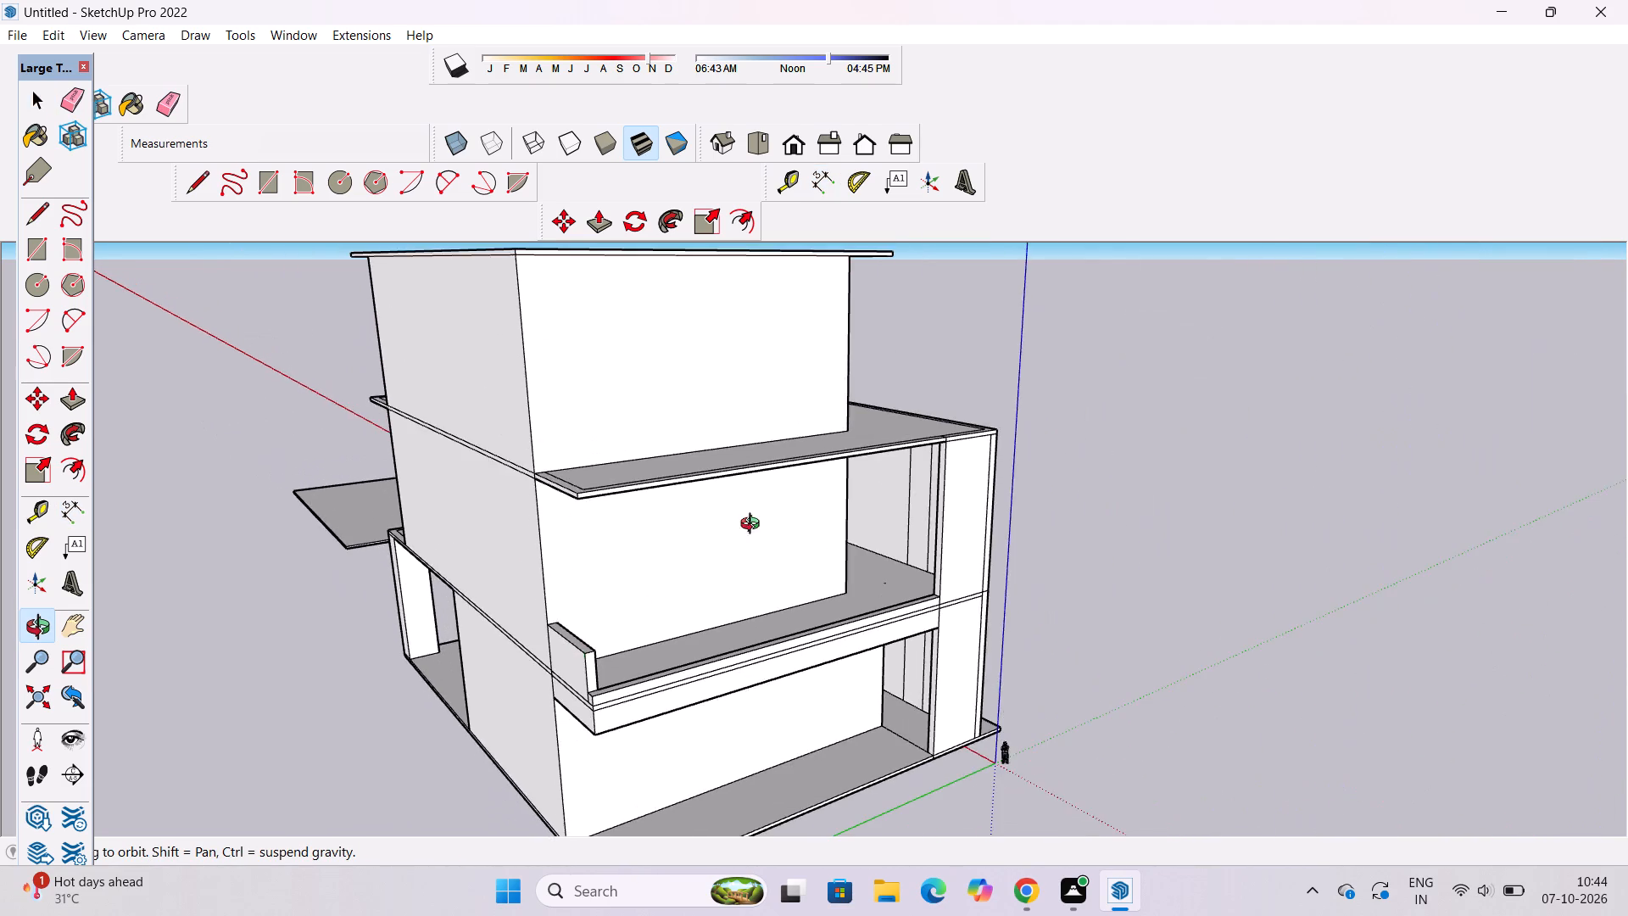
pyautogui.moveTo(767, 519); pyautogui.dragTo(555, 684)
pyautogui.scroll(5, 414, 570)
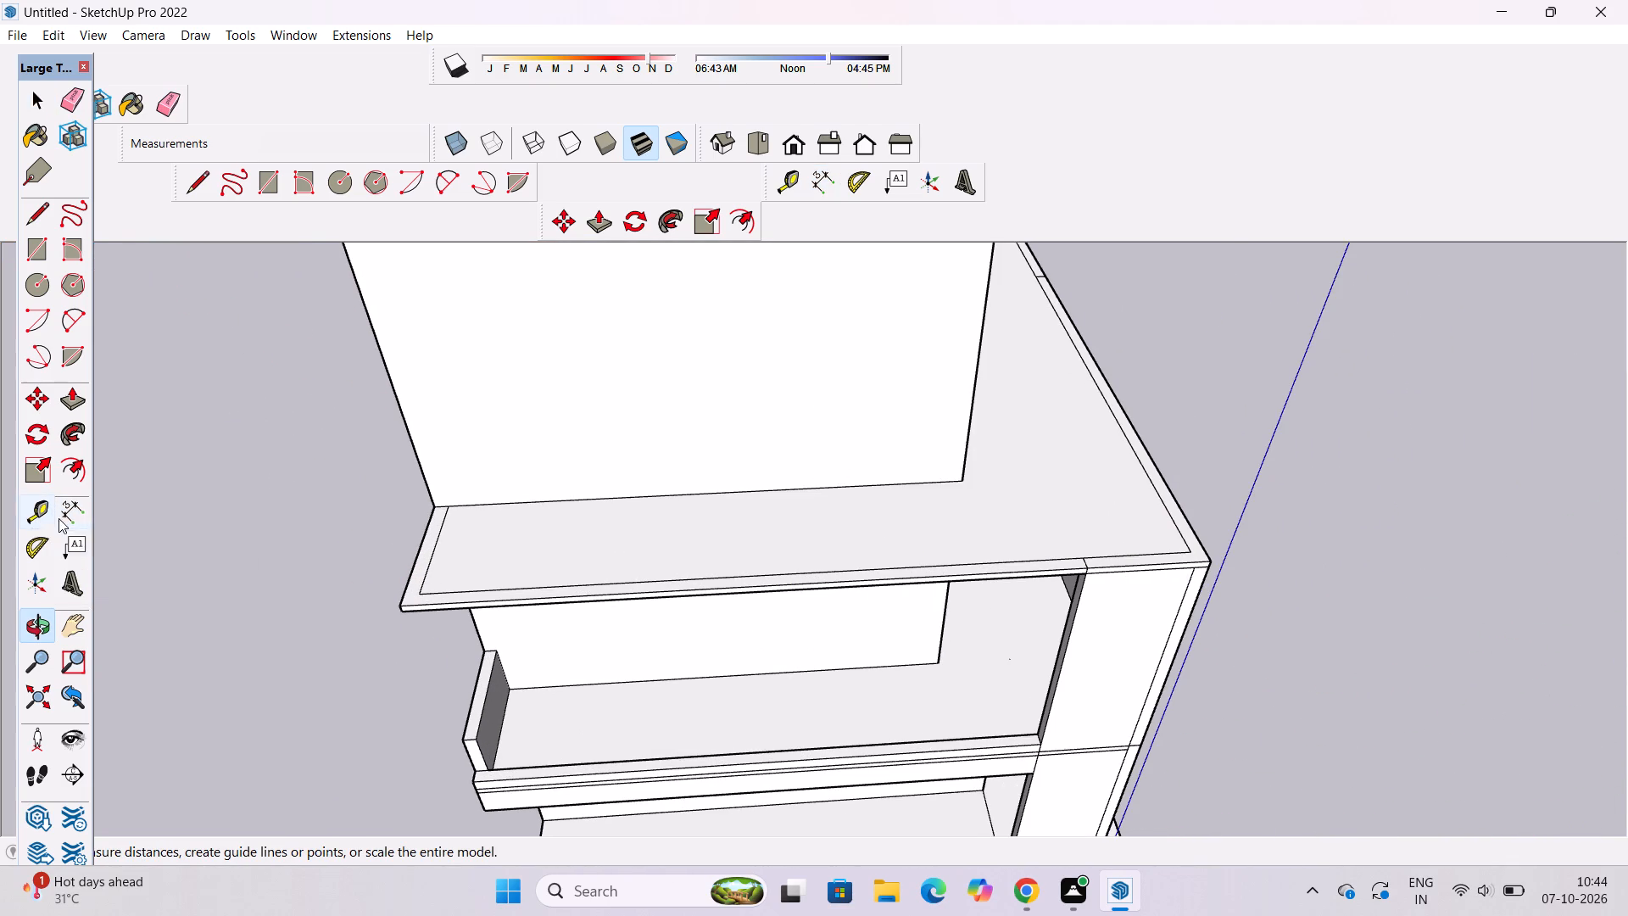
pyautogui.click(41, 215)
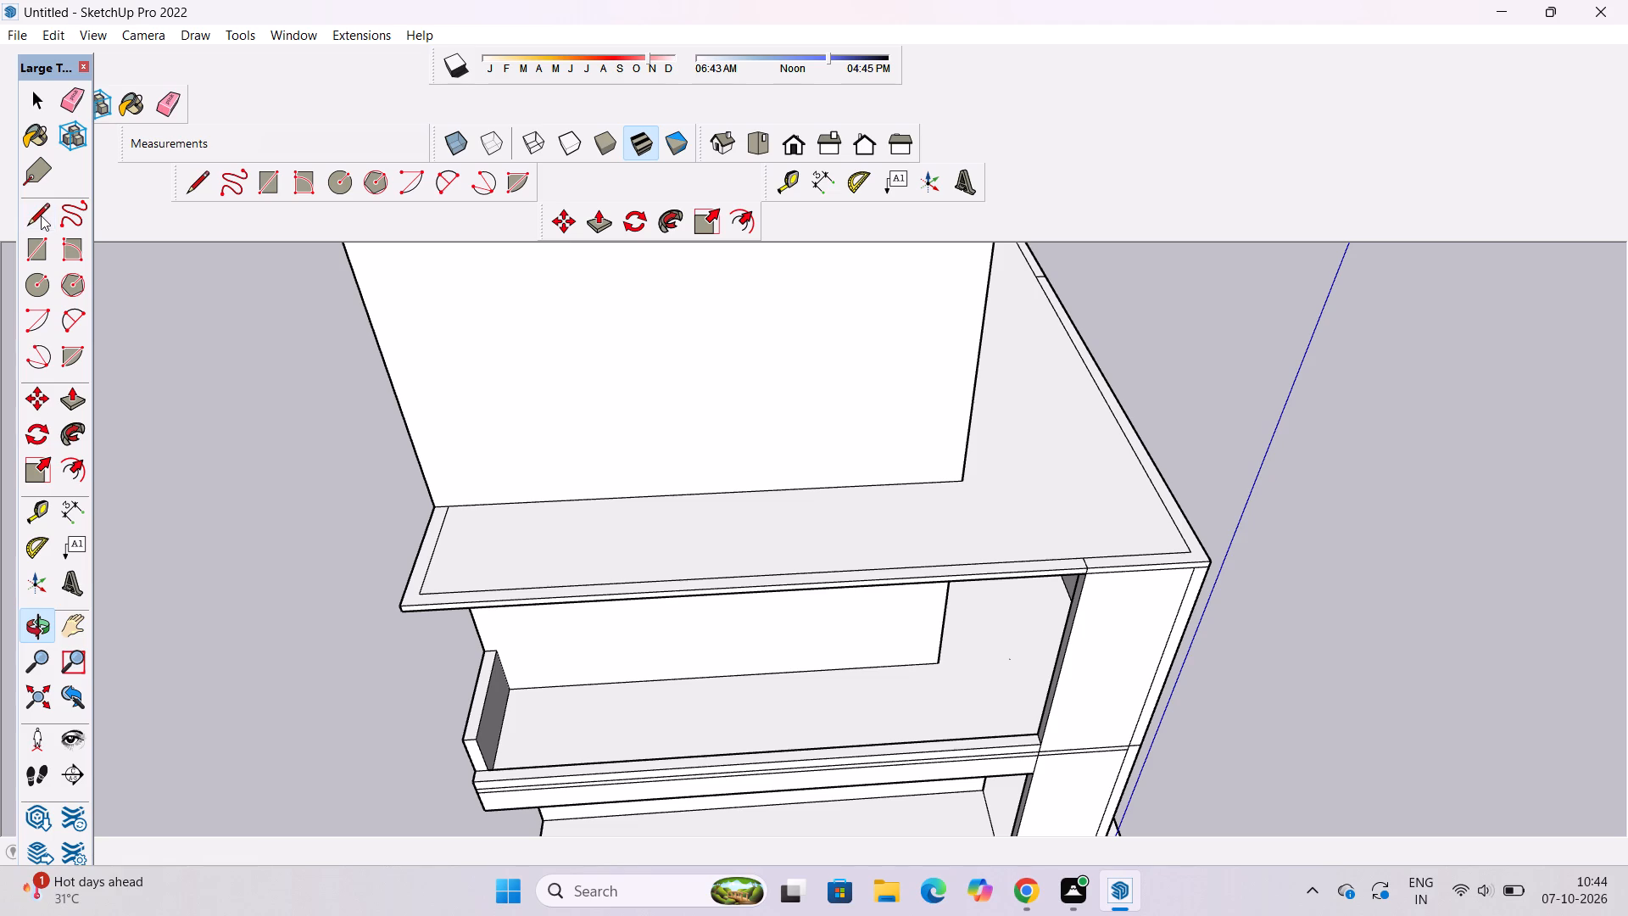
pyautogui.scroll(12, 432, 609)
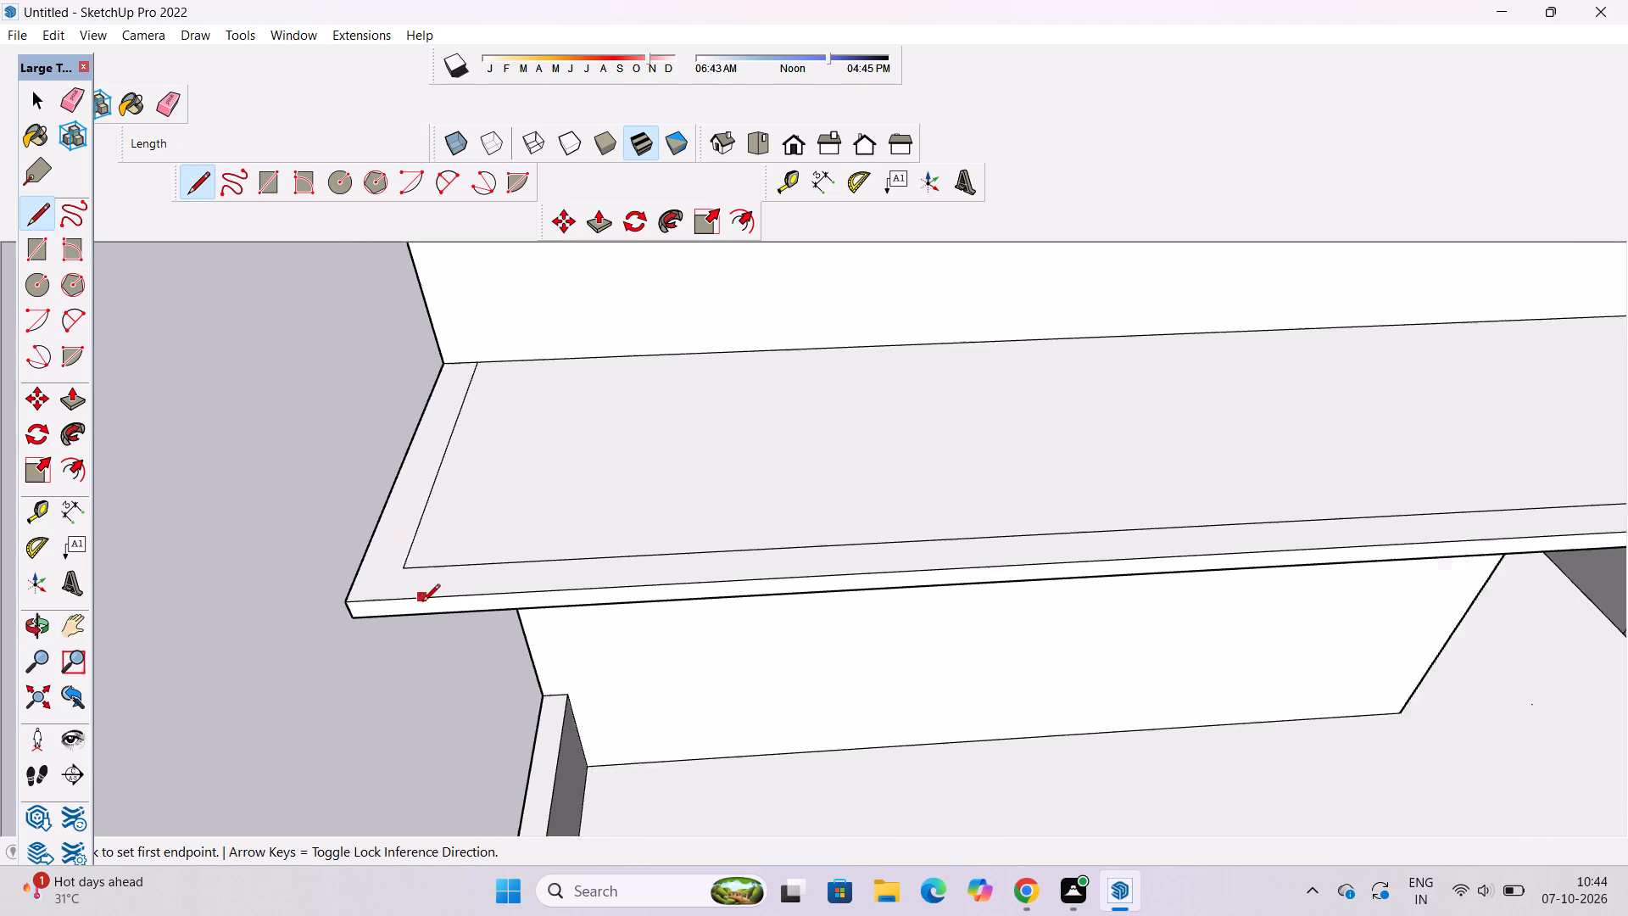
pyautogui.scroll(2, 422, 603)
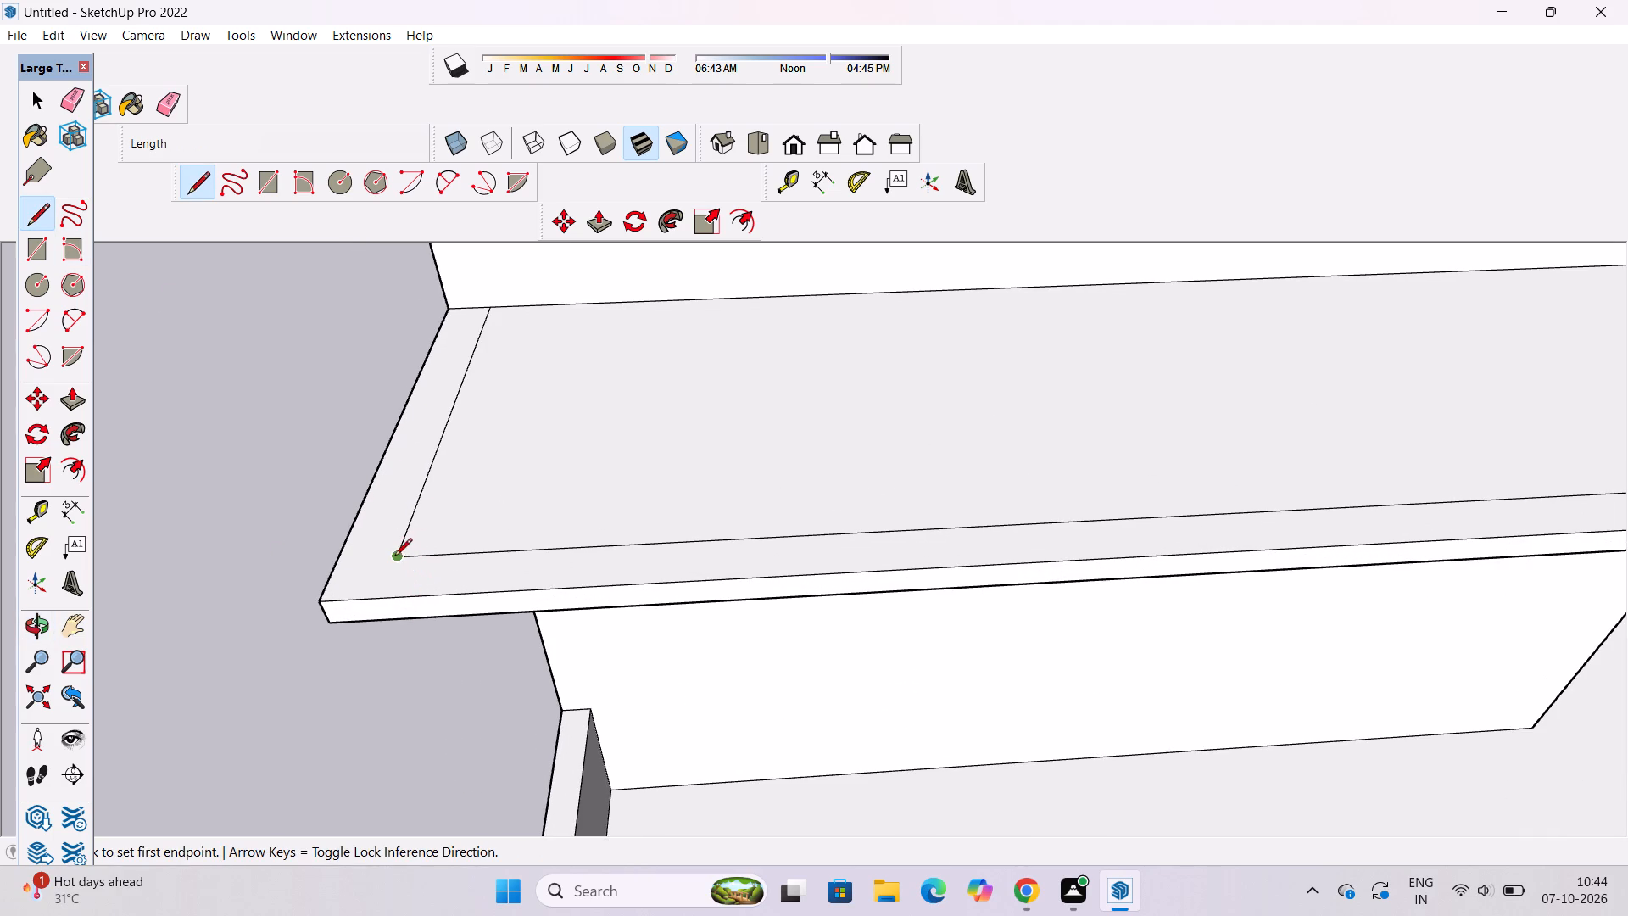
pyautogui.click(394, 558)
pyautogui.click(336, 561)
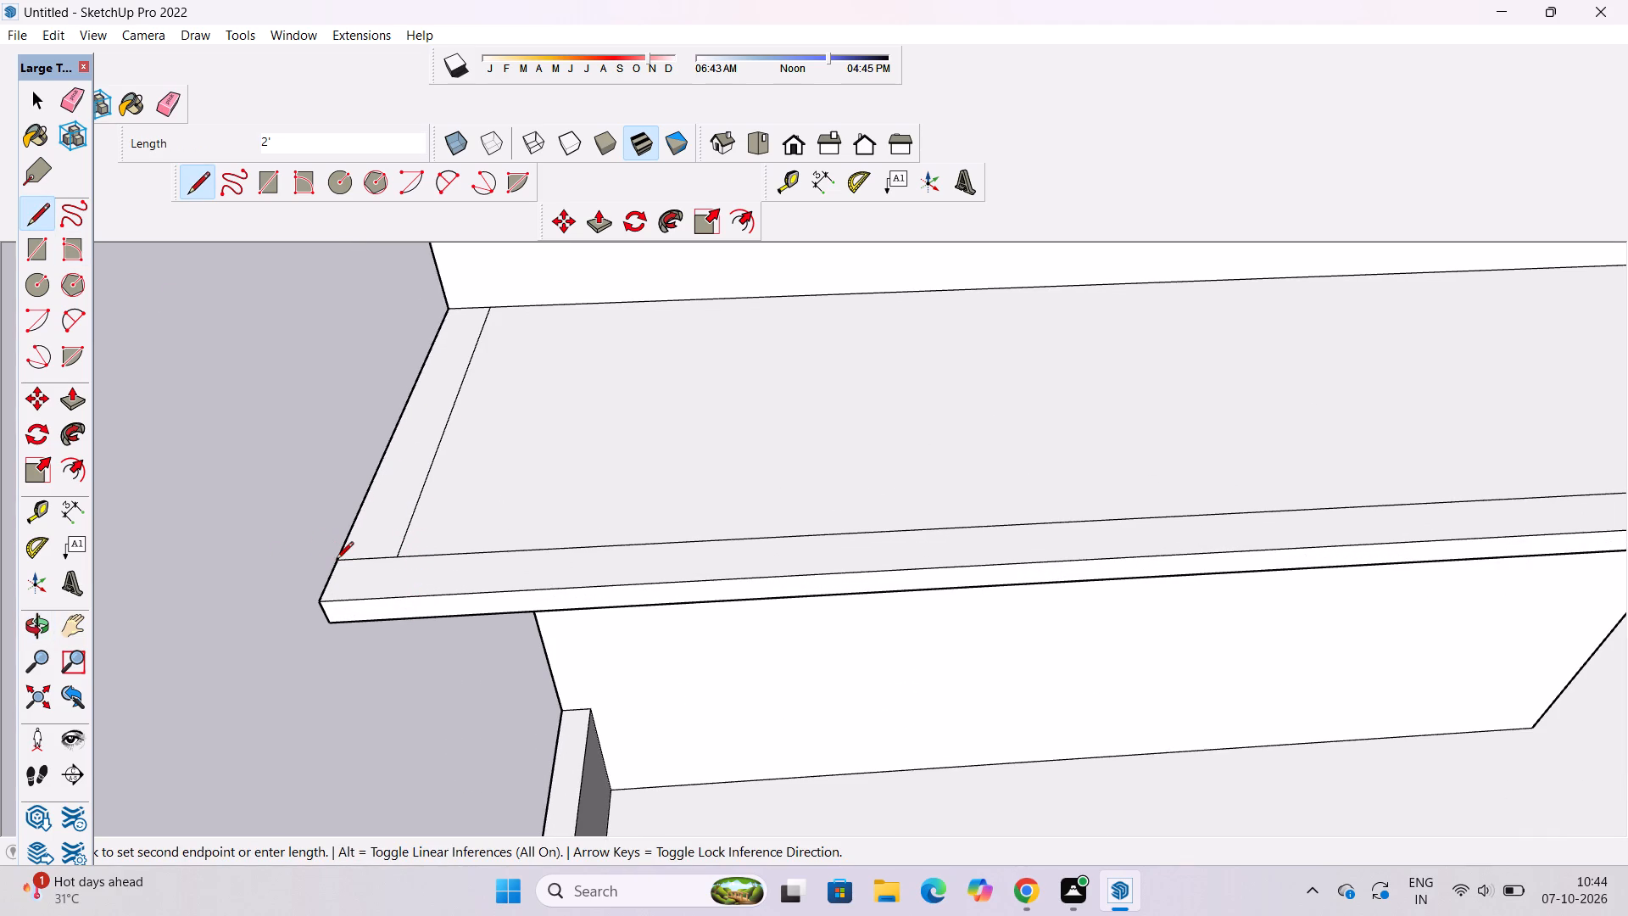
# Push/Pull the short side border strip of that slab up 10' to form a parapet beside the wall corner.
pyautogui.click(31, 634)
pyautogui.moveTo(451, 574); pyautogui.dragTo(510, 565)
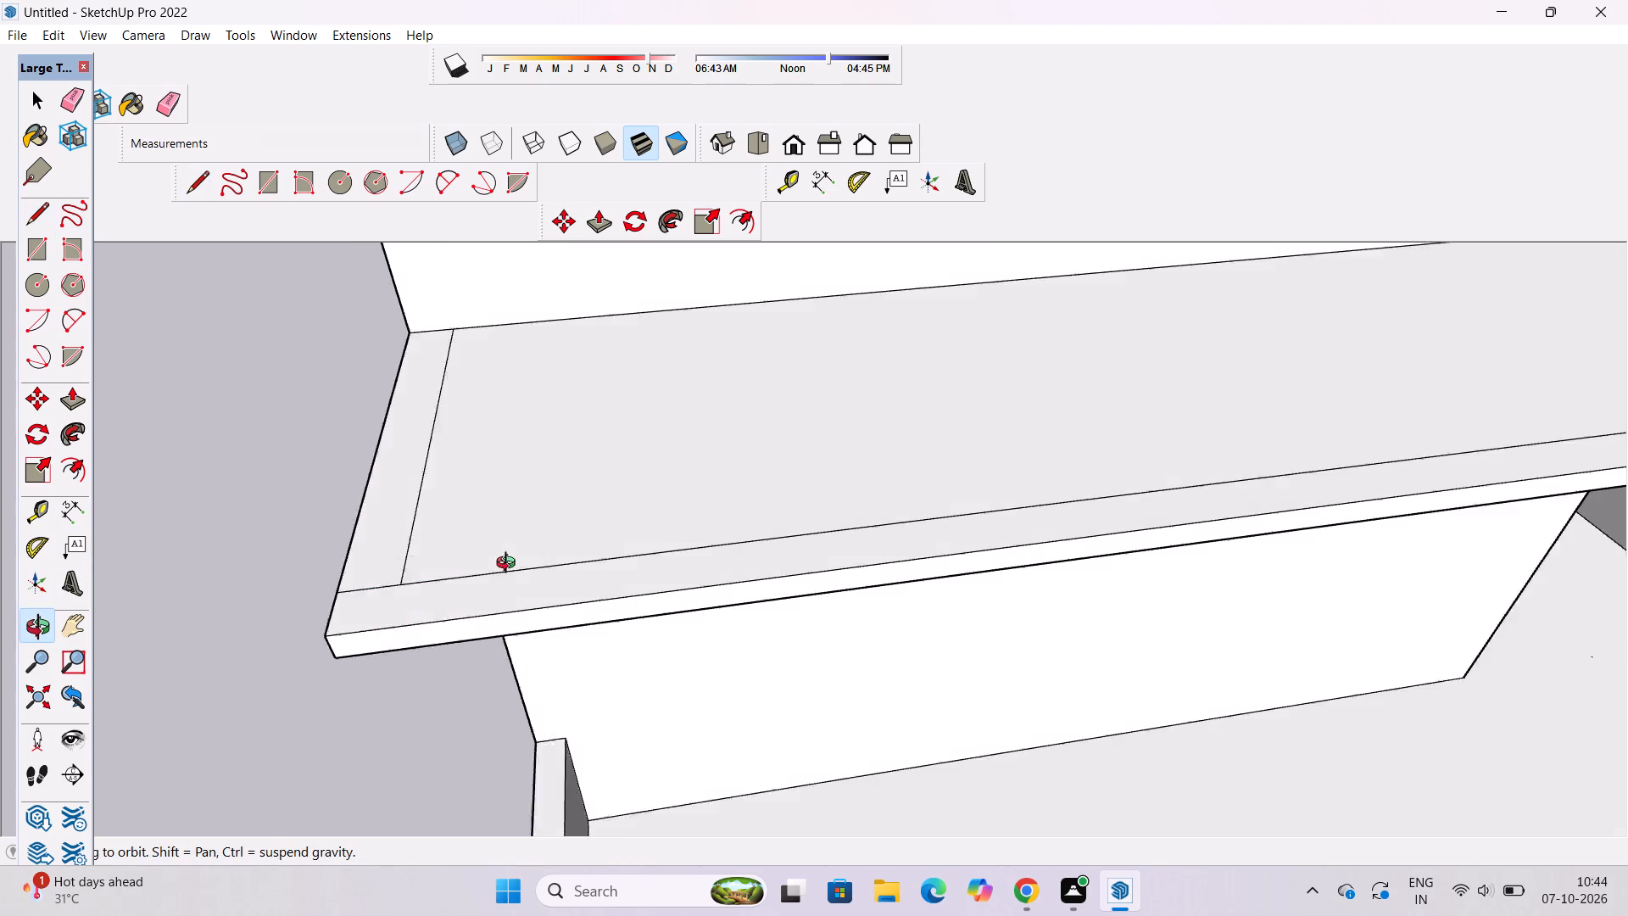
pyautogui.moveTo(510, 565); pyautogui.dragTo(538, 559)
pyautogui.scroll(-7, 509, 575)
pyautogui.moveTo(458, 611); pyautogui.dragTo(681, 532)
pyautogui.scroll(4, 684, 529)
pyautogui.scroll(-3, 684, 529)
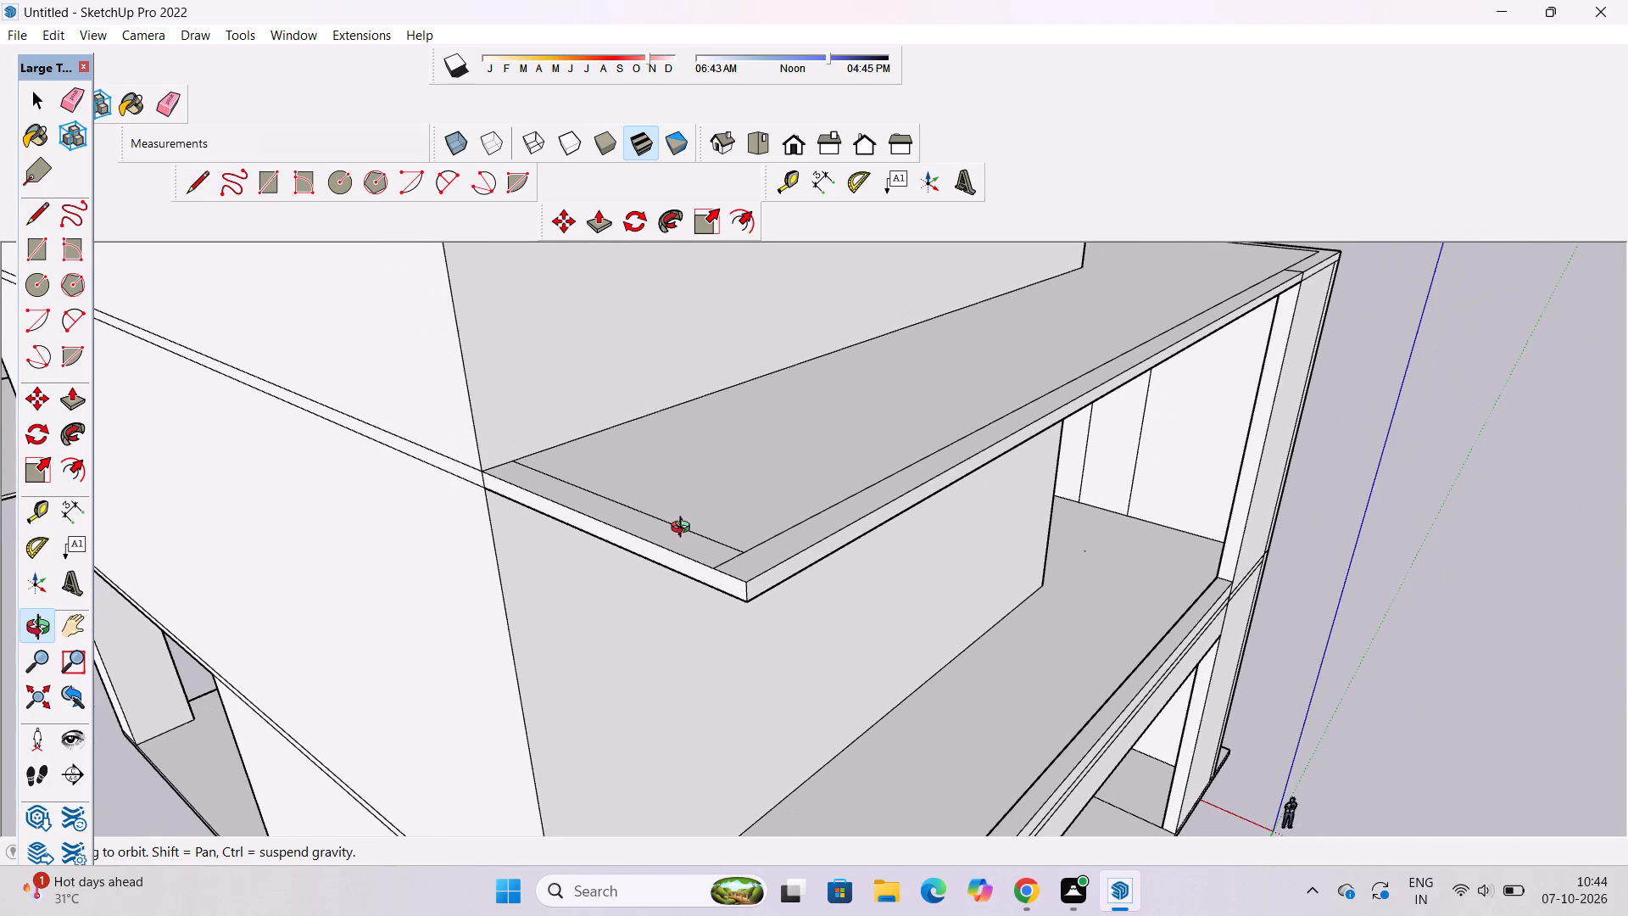
pyautogui.scroll(-2, 684, 533)
pyautogui.keyDown('shift'); pyautogui.moveTo(689, 552); pyautogui.dragTo(662, 609); pyautogui.keyUp('shift')
pyautogui.moveTo(660, 623); pyautogui.dragTo(641, 694)
pyautogui.moveTo(641, 694); pyautogui.dragTo(557, 749)
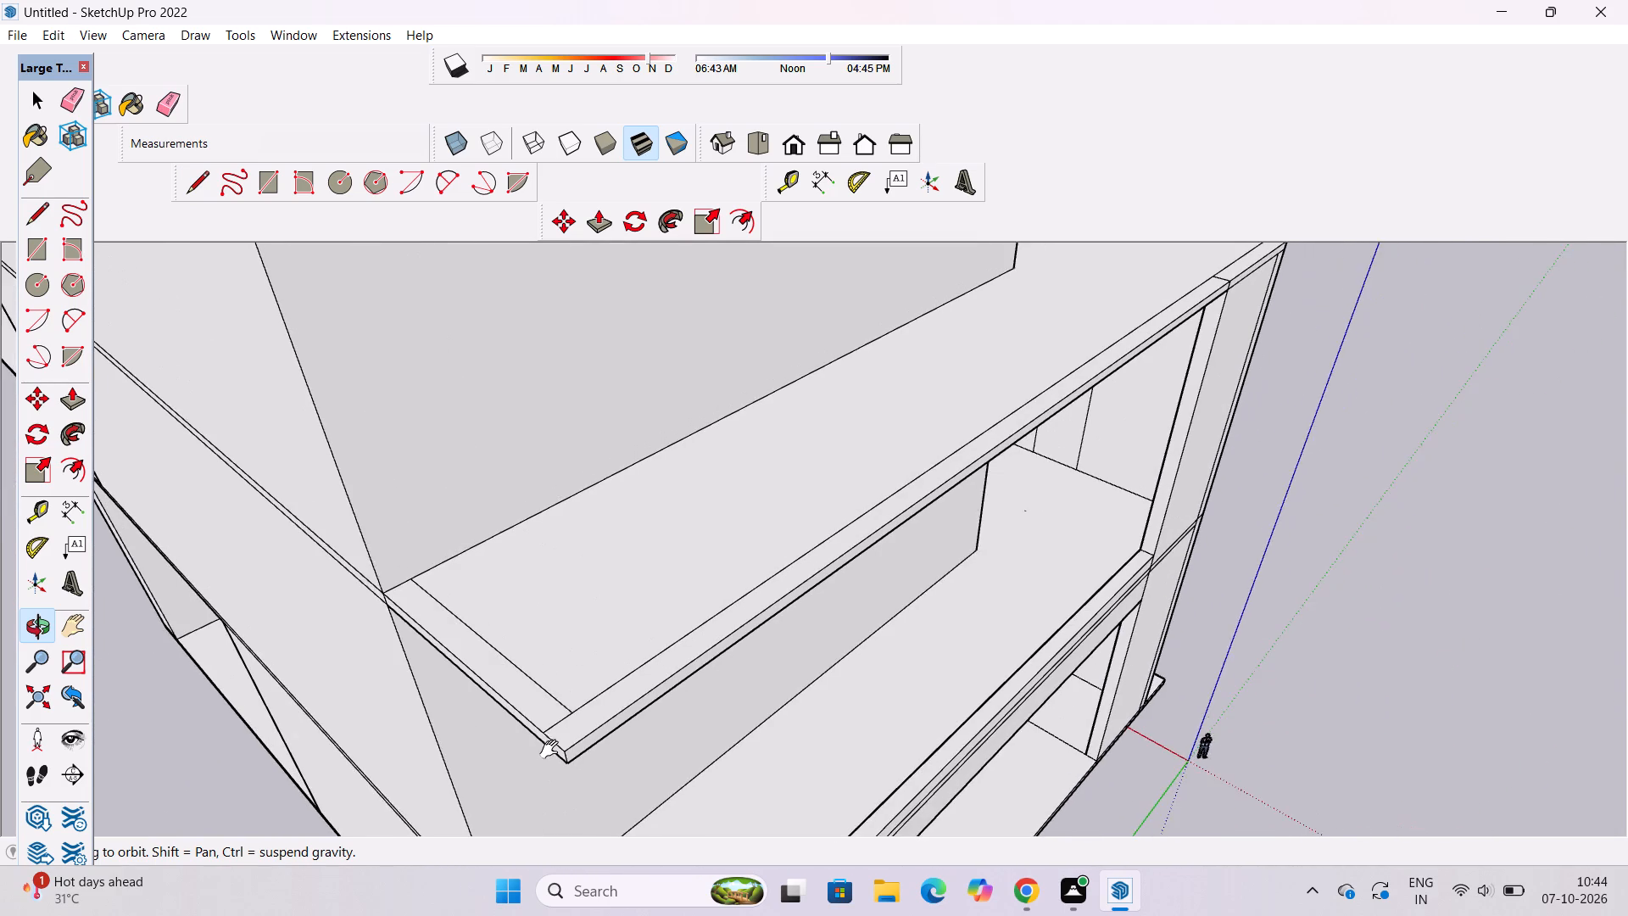
pyautogui.keyDown('shift'); pyautogui.scroll(2, 573, 720); pyautogui.keyUp('shift')
pyautogui.keyDown('shift'); pyautogui.moveTo(573, 720); pyautogui.dragTo(571, 712); pyautogui.keyUp('shift')
pyautogui.press('space')
pyautogui.write('p')
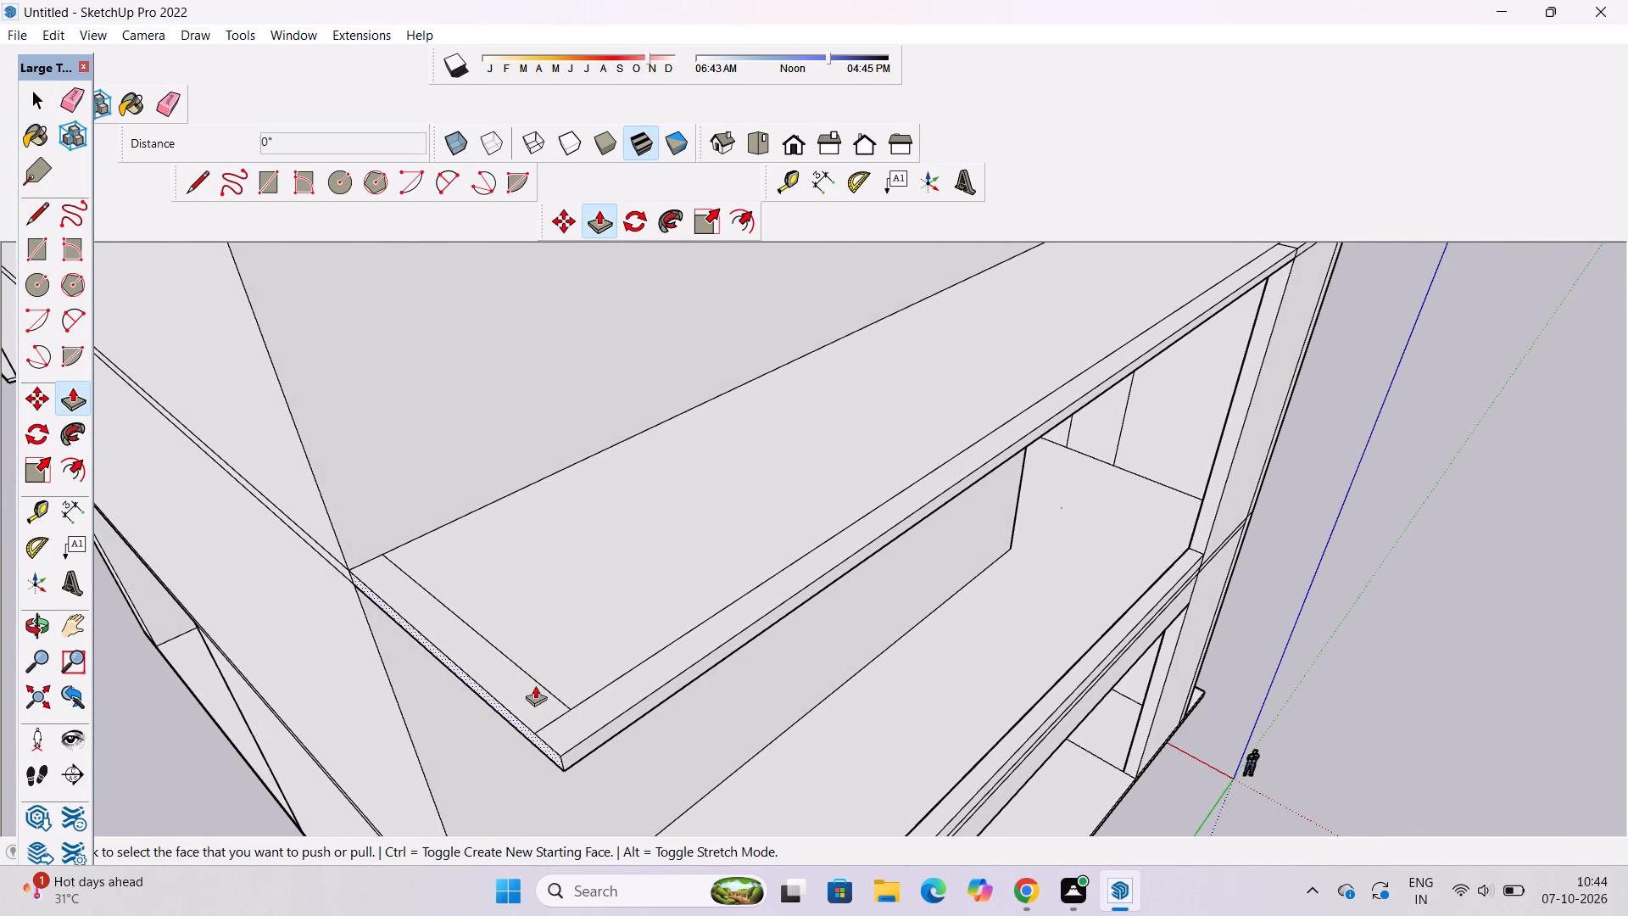
pyautogui.click(533, 695)
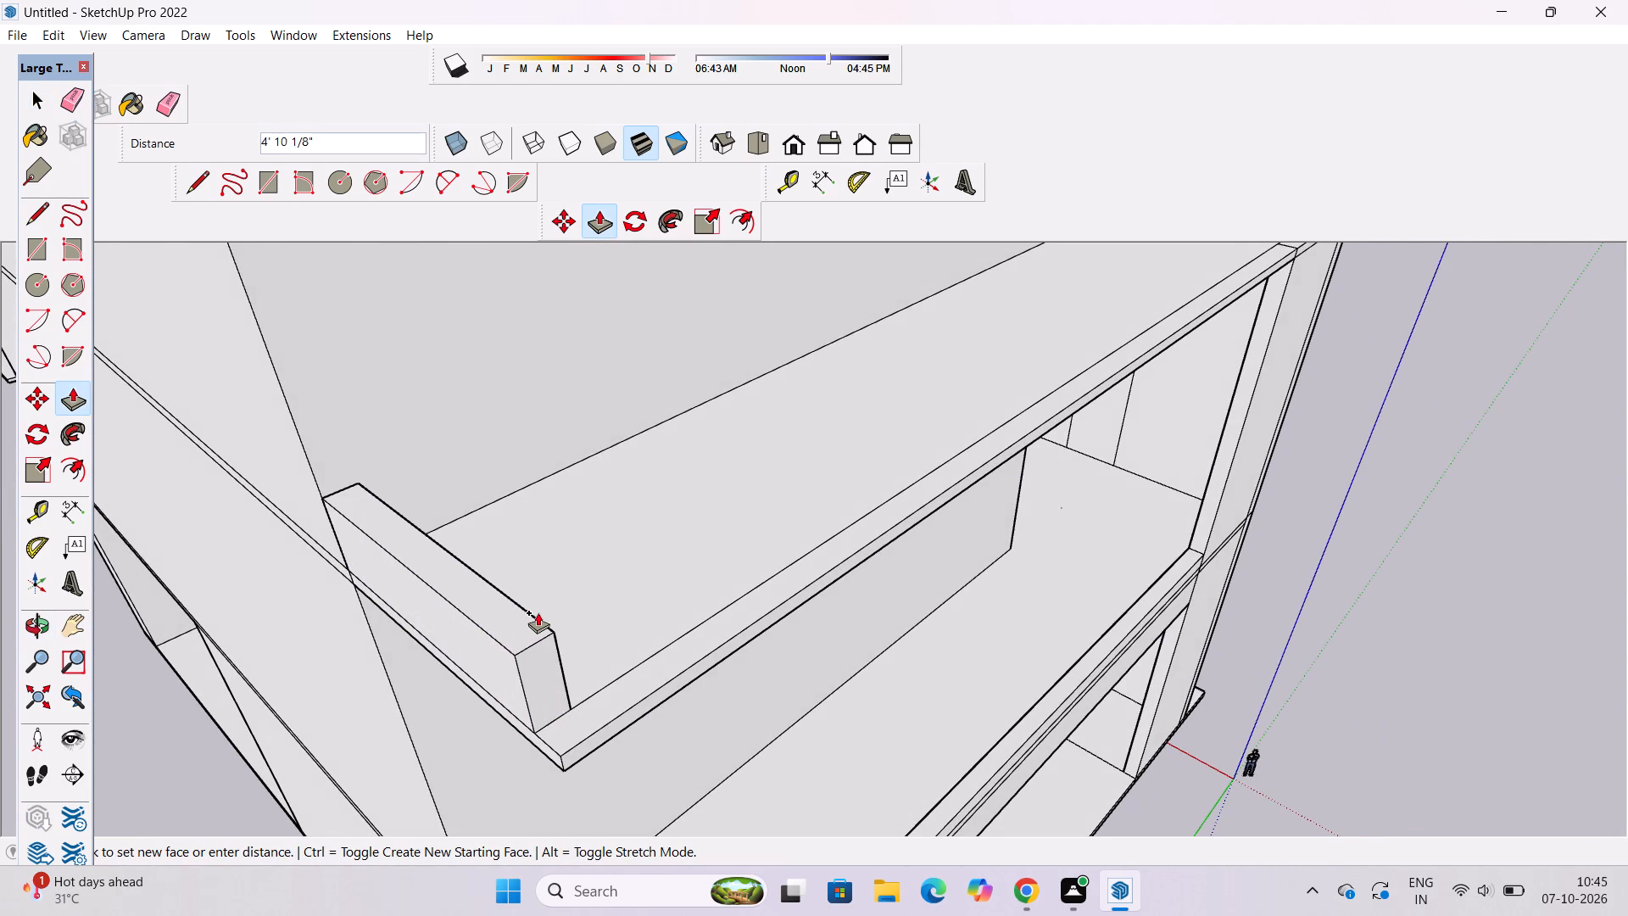
pyautogui.write("10'")
pyautogui.press('Return')
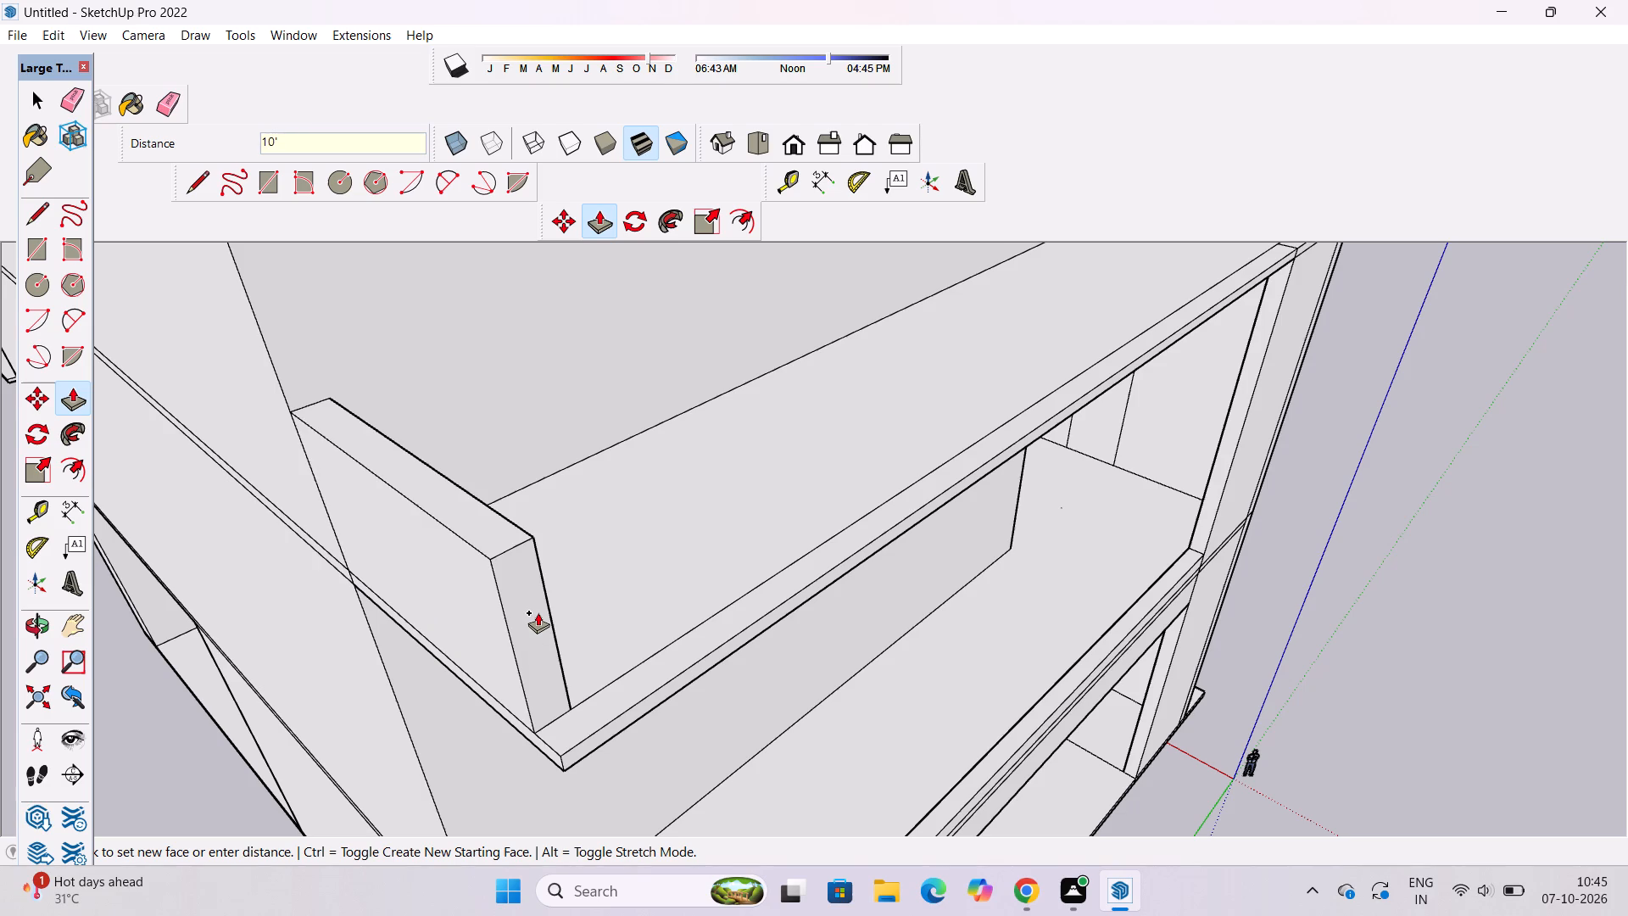
# Raise the long front border strip of the same slab by 2'.
pyautogui.scroll(-5, 357, 662)
pyautogui.scroll(5, 510, 652)
pyautogui.click(499, 709)
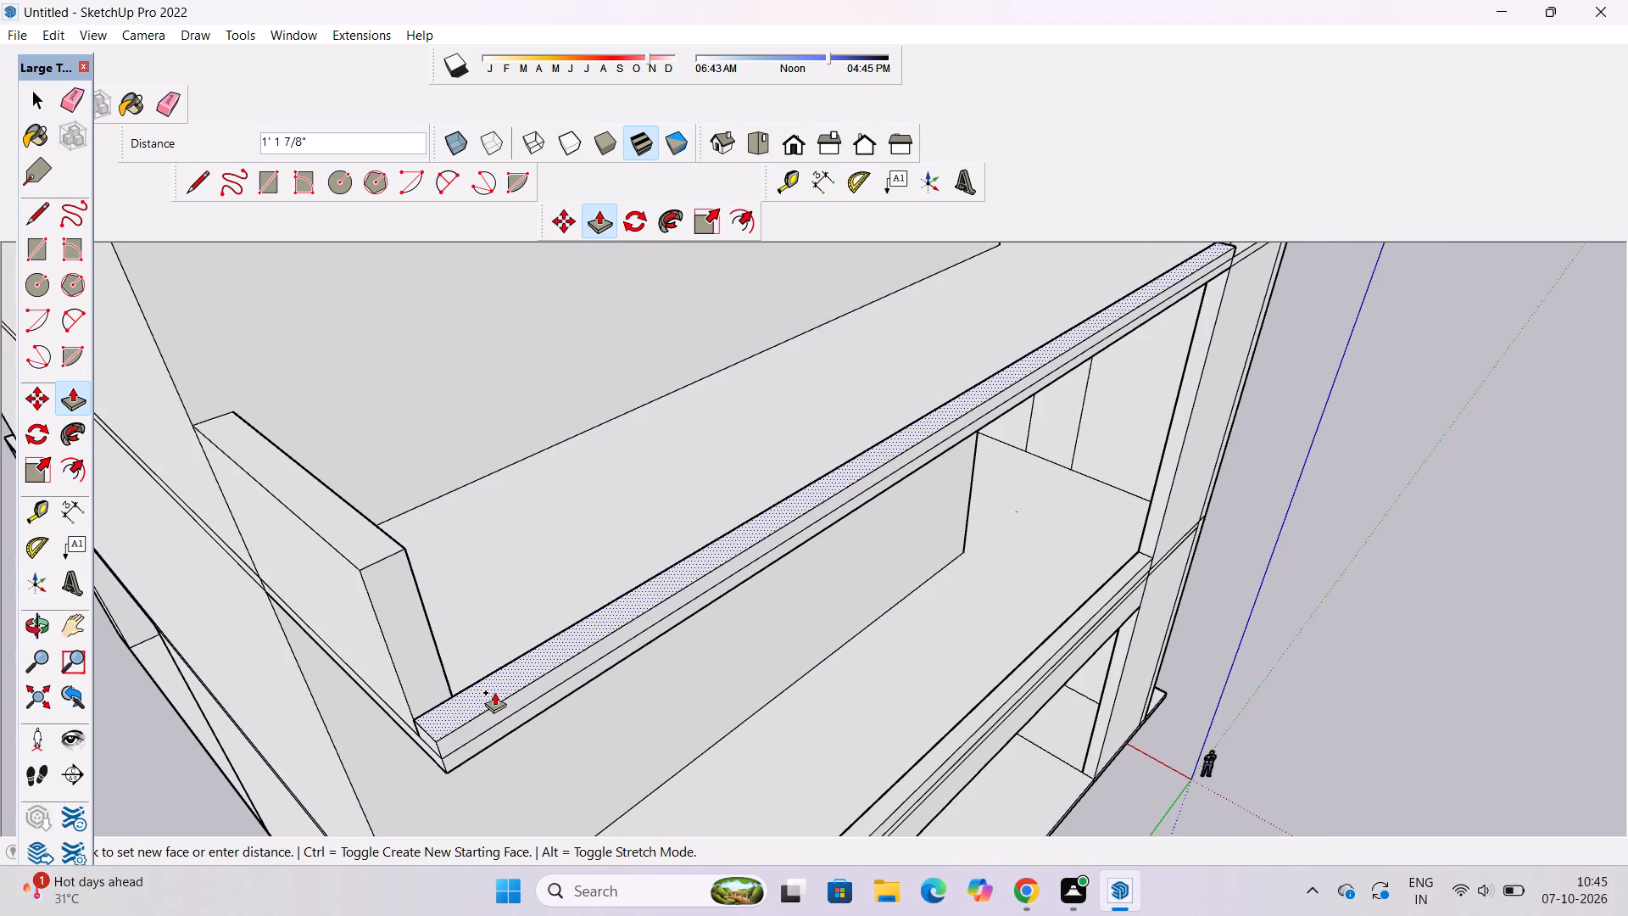
pyautogui.write("2'")
pyautogui.press('Return')
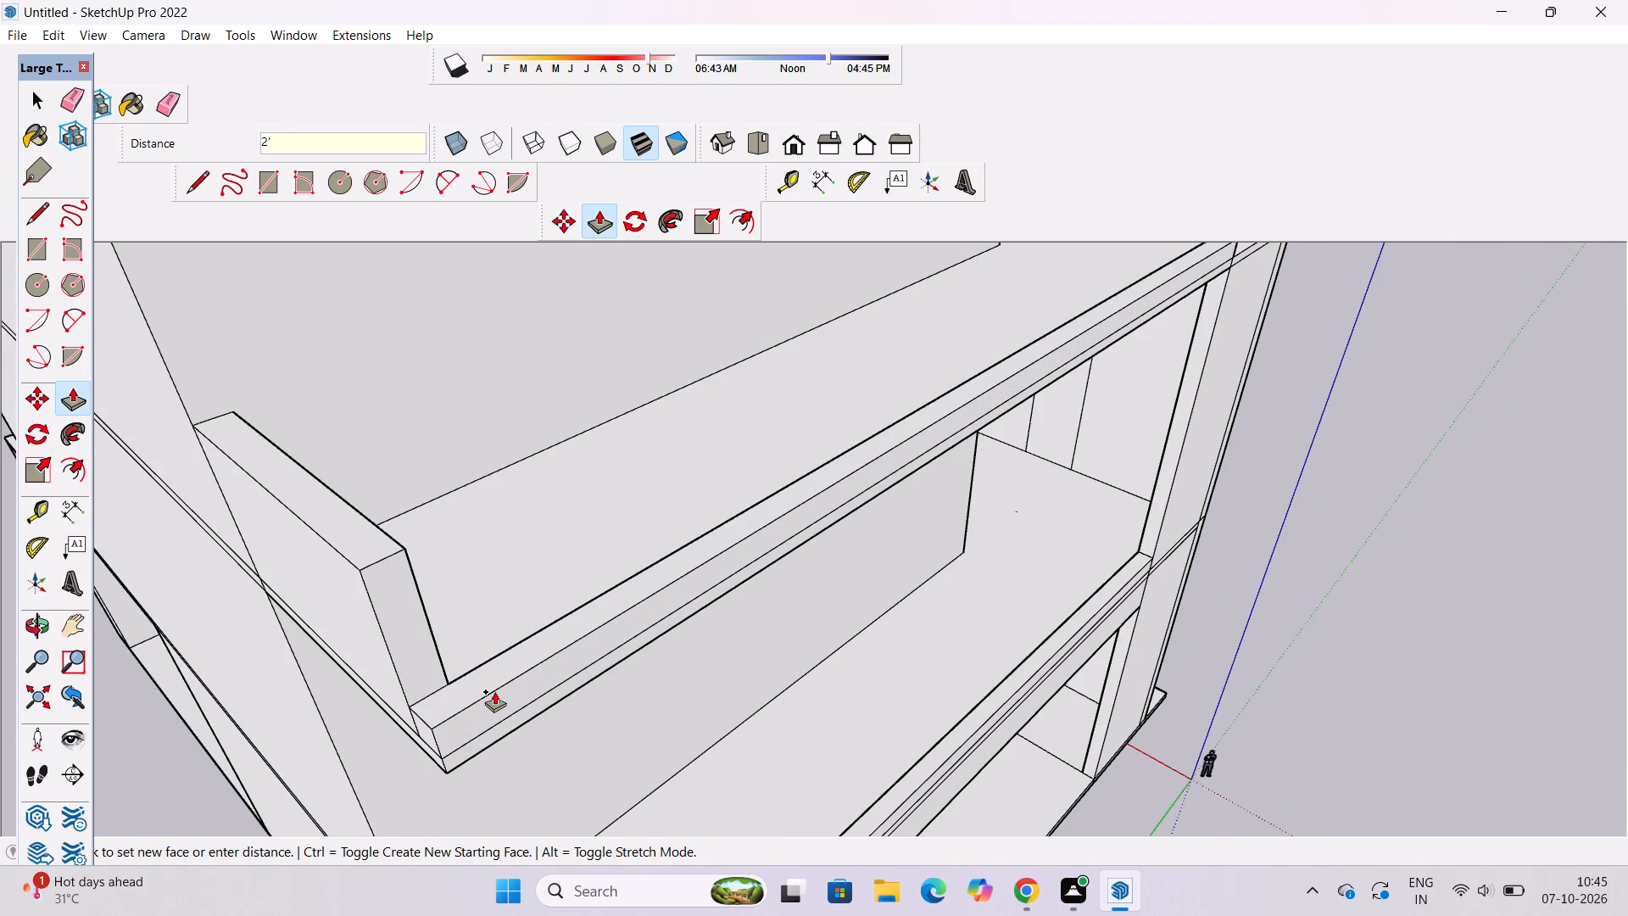
# Extend the top slab's edge above the new parapet outward by 20', aligned with the outer edge of the slab below.
pyautogui.scroll(-9, 143, 745)
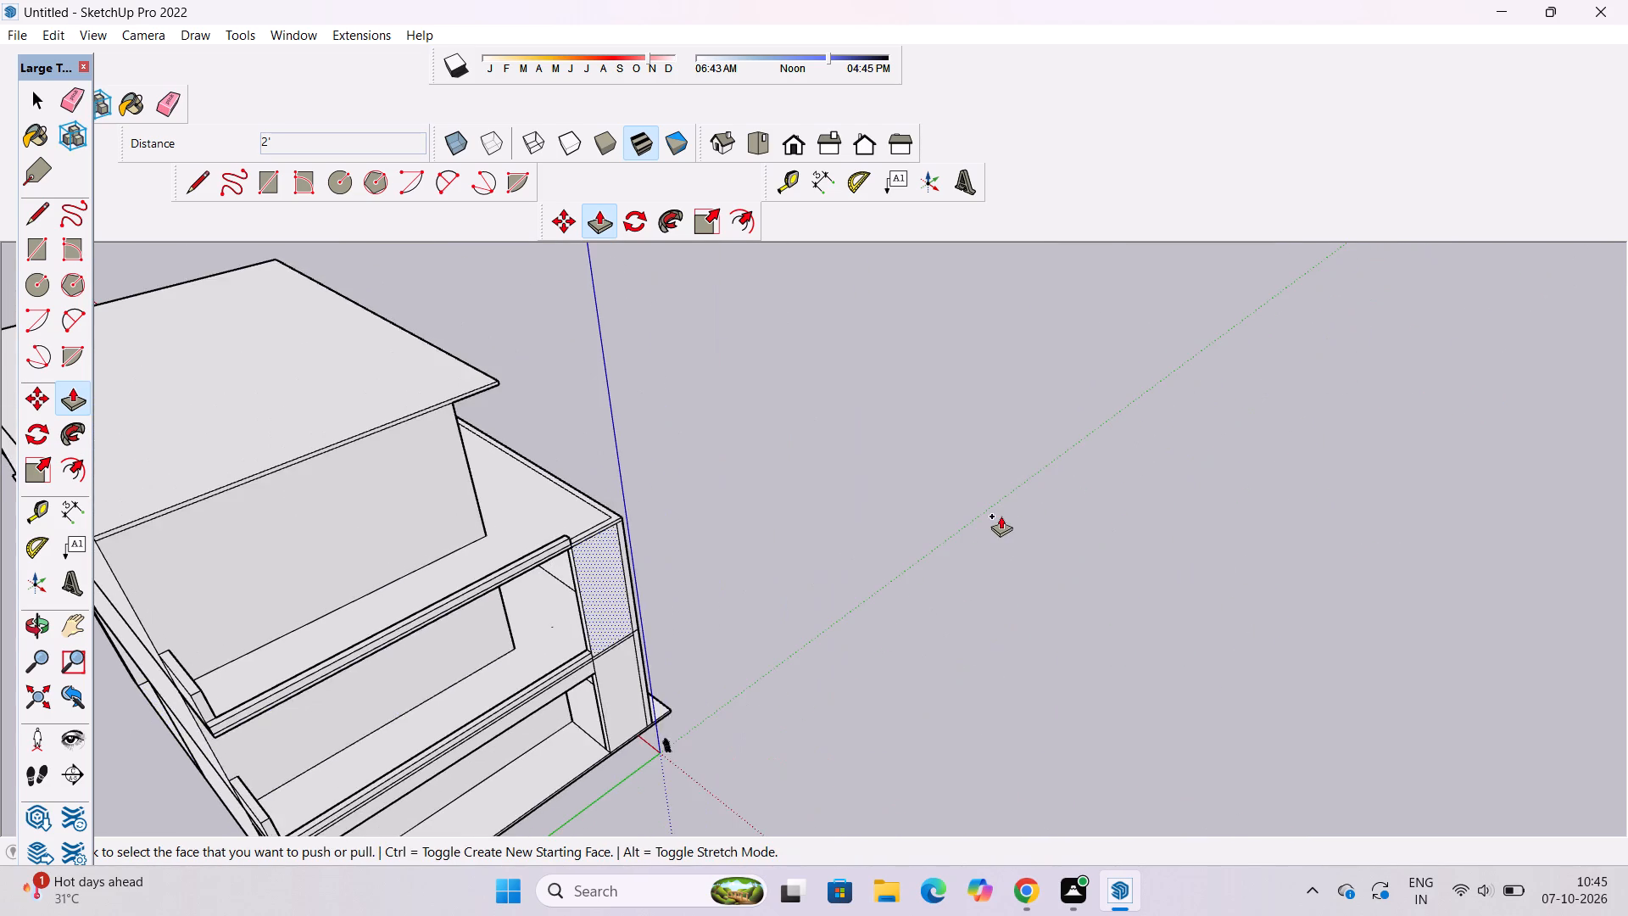
pyautogui.scroll(-5, 1001, 516)
pyautogui.click(26, 625)
pyautogui.moveTo(936, 538); pyautogui.dragTo(627, 619)
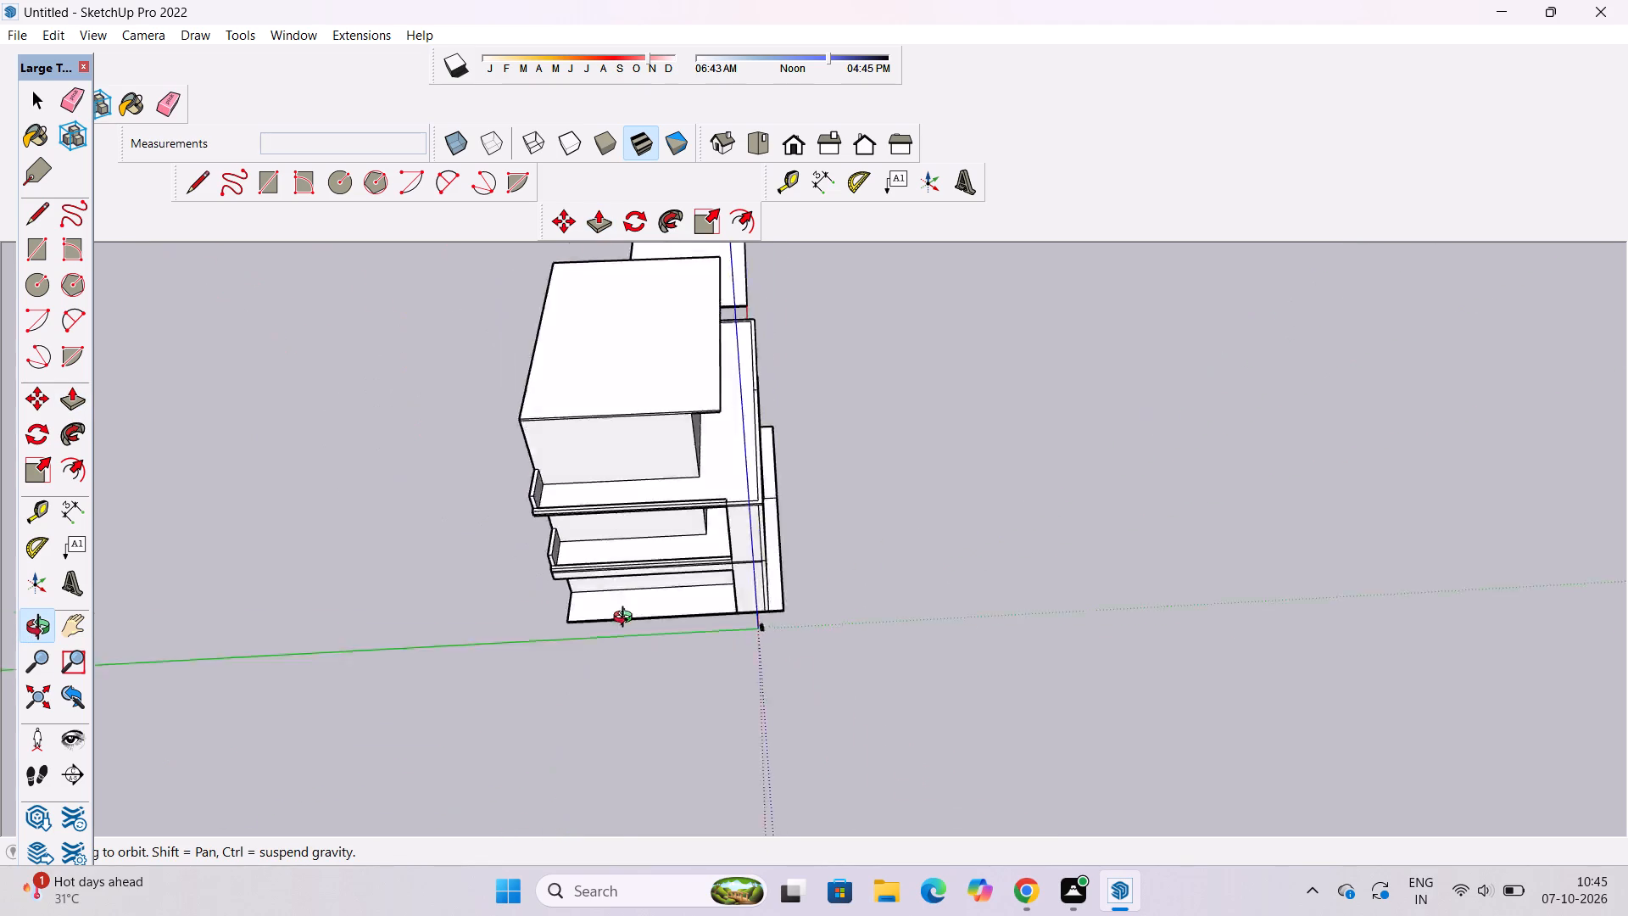
pyautogui.moveTo(627, 619); pyautogui.dragTo(202, 688)
pyautogui.scroll(-5, 689, 584)
pyautogui.moveTo(872, 523); pyautogui.dragTo(874, 344)
pyautogui.scroll(8, 886, 321)
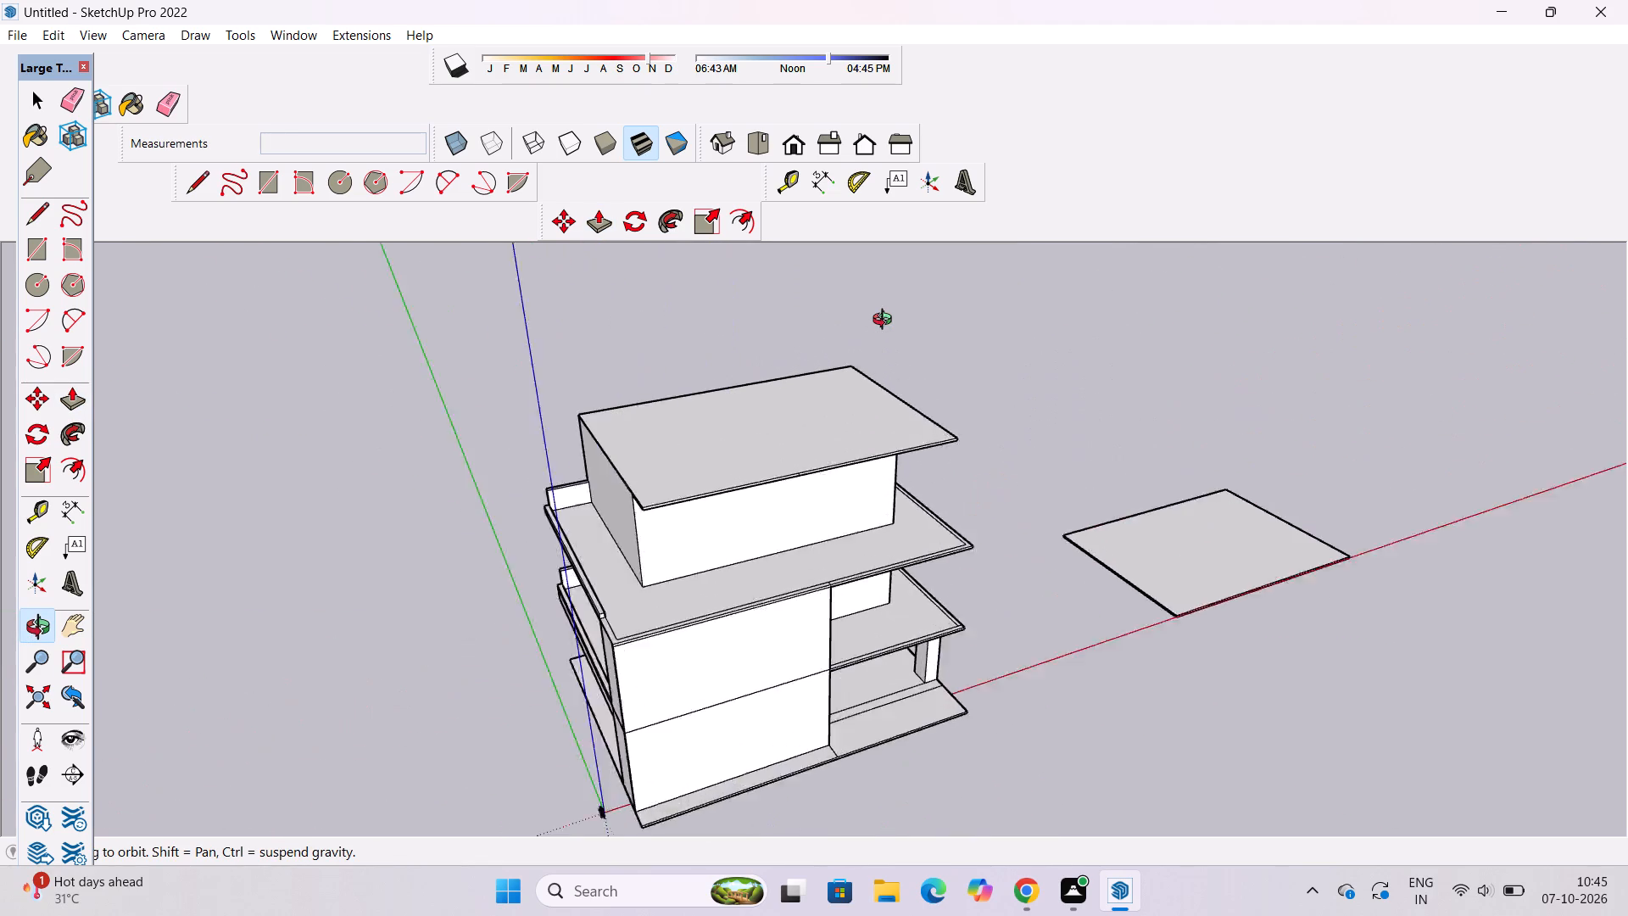
pyautogui.scroll(2, 886, 321)
pyautogui.scroll(2, 445, 553)
pyautogui.moveTo(472, 585); pyautogui.dragTo(880, 592)
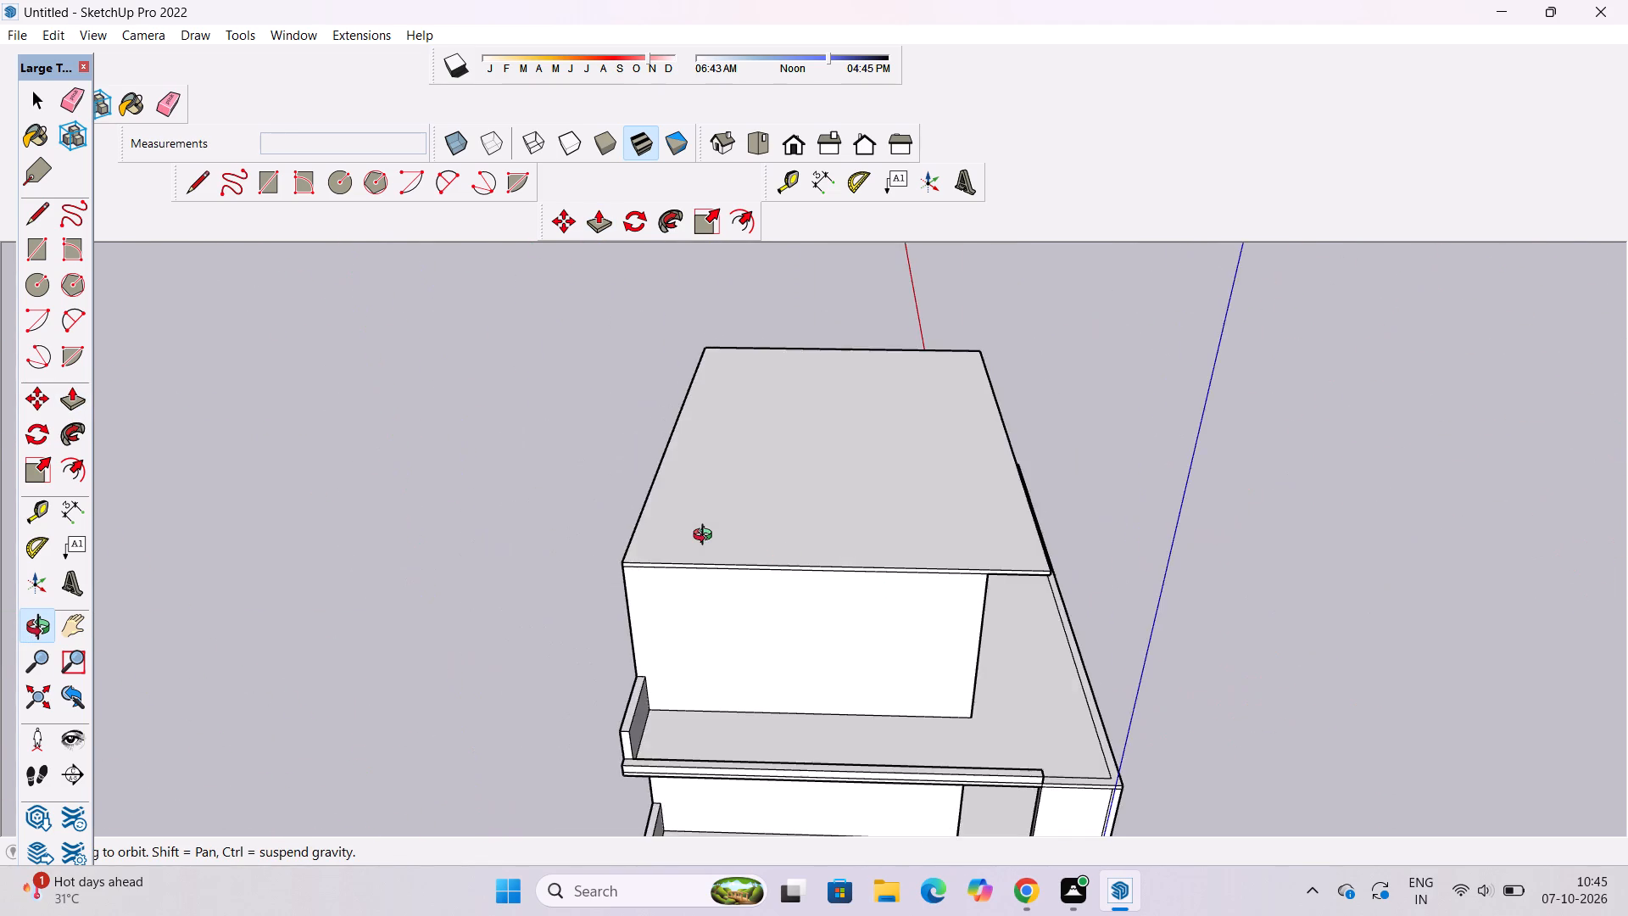
pyautogui.scroll(-6, 706, 537)
pyautogui.moveTo(851, 611); pyautogui.dragTo(990, 622)
pyautogui.scroll(5, 1046, 546)
pyautogui.moveTo(761, 606); pyautogui.dragTo(758, 549)
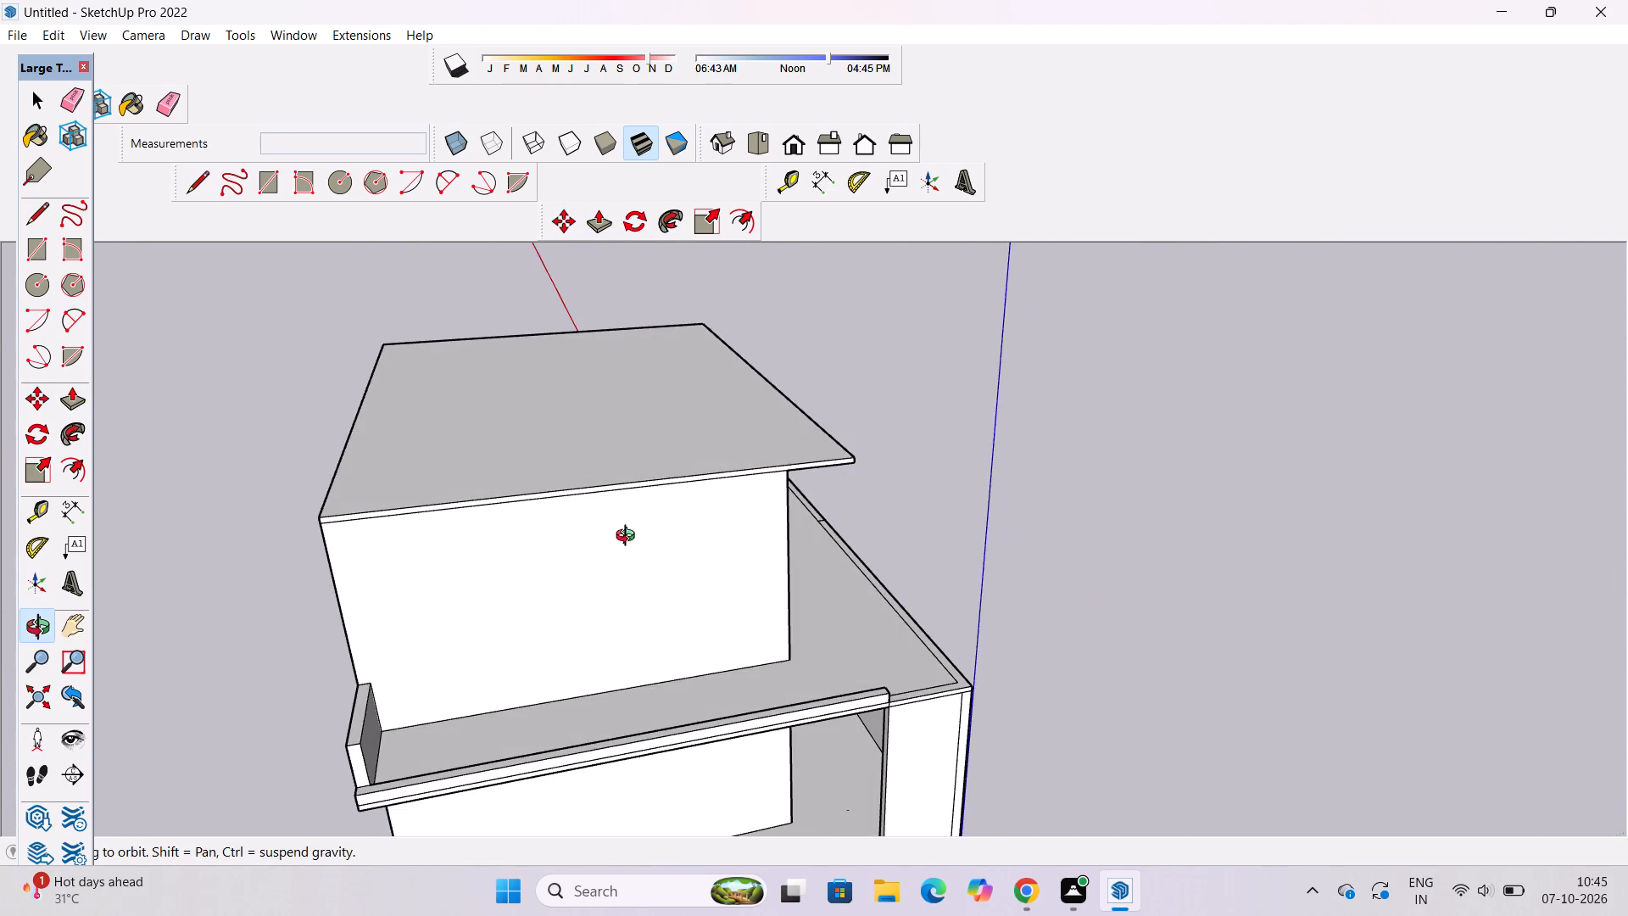
pyautogui.moveTo(629, 538); pyautogui.dragTo(833, 541)
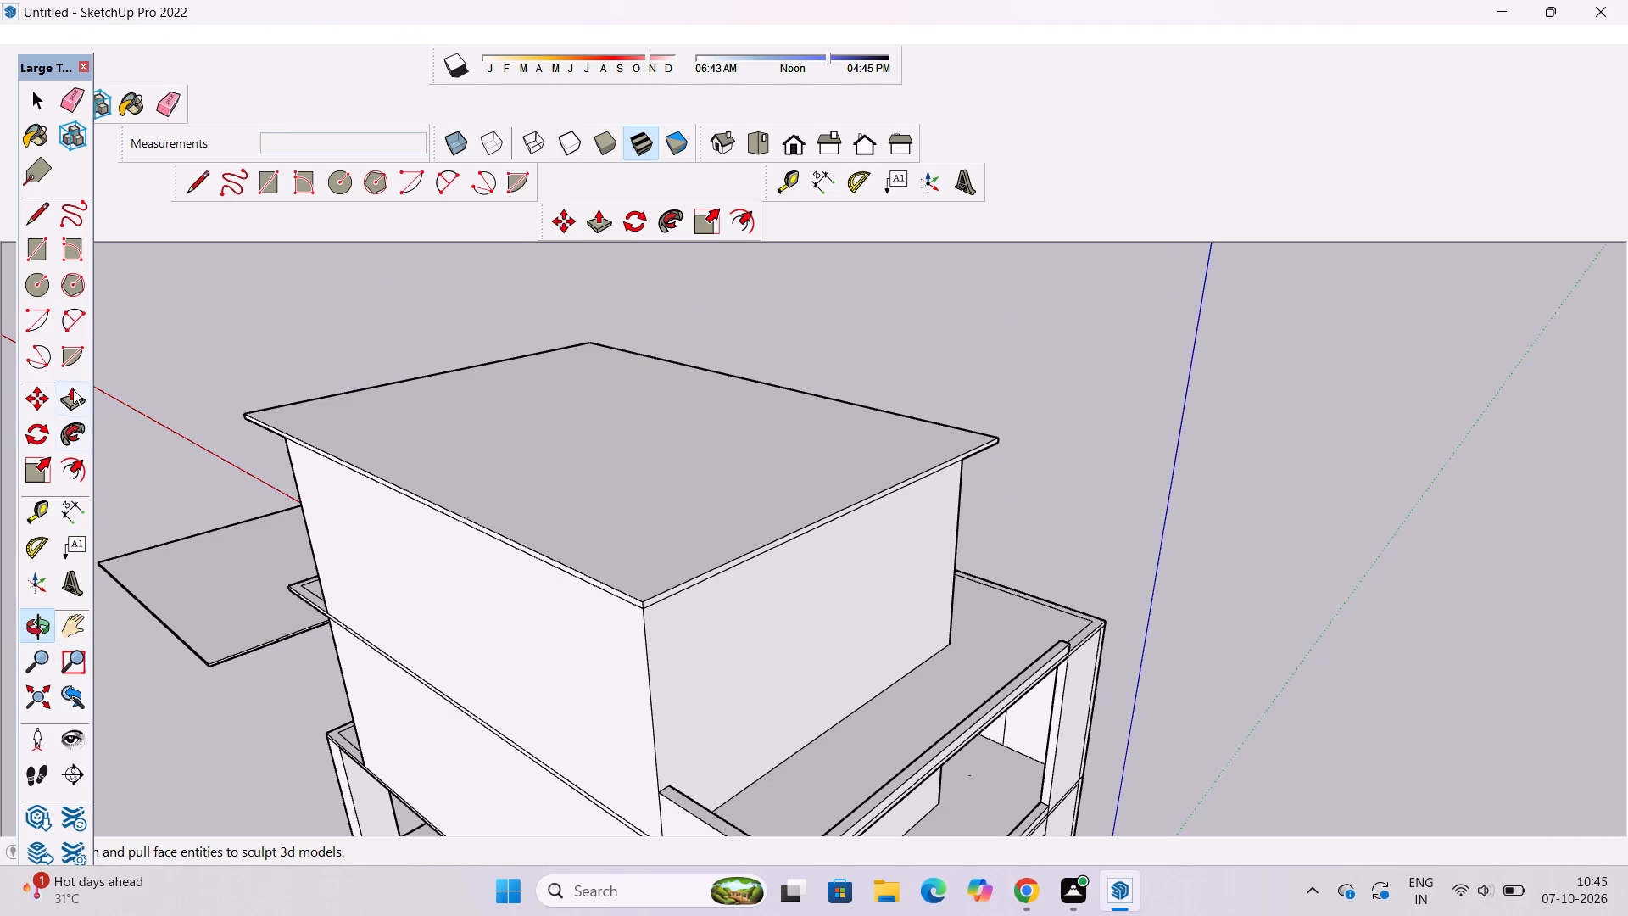
pyautogui.click(73, 389)
pyautogui.scroll(-4, 329, 381)
pyautogui.scroll(7, 492, 501)
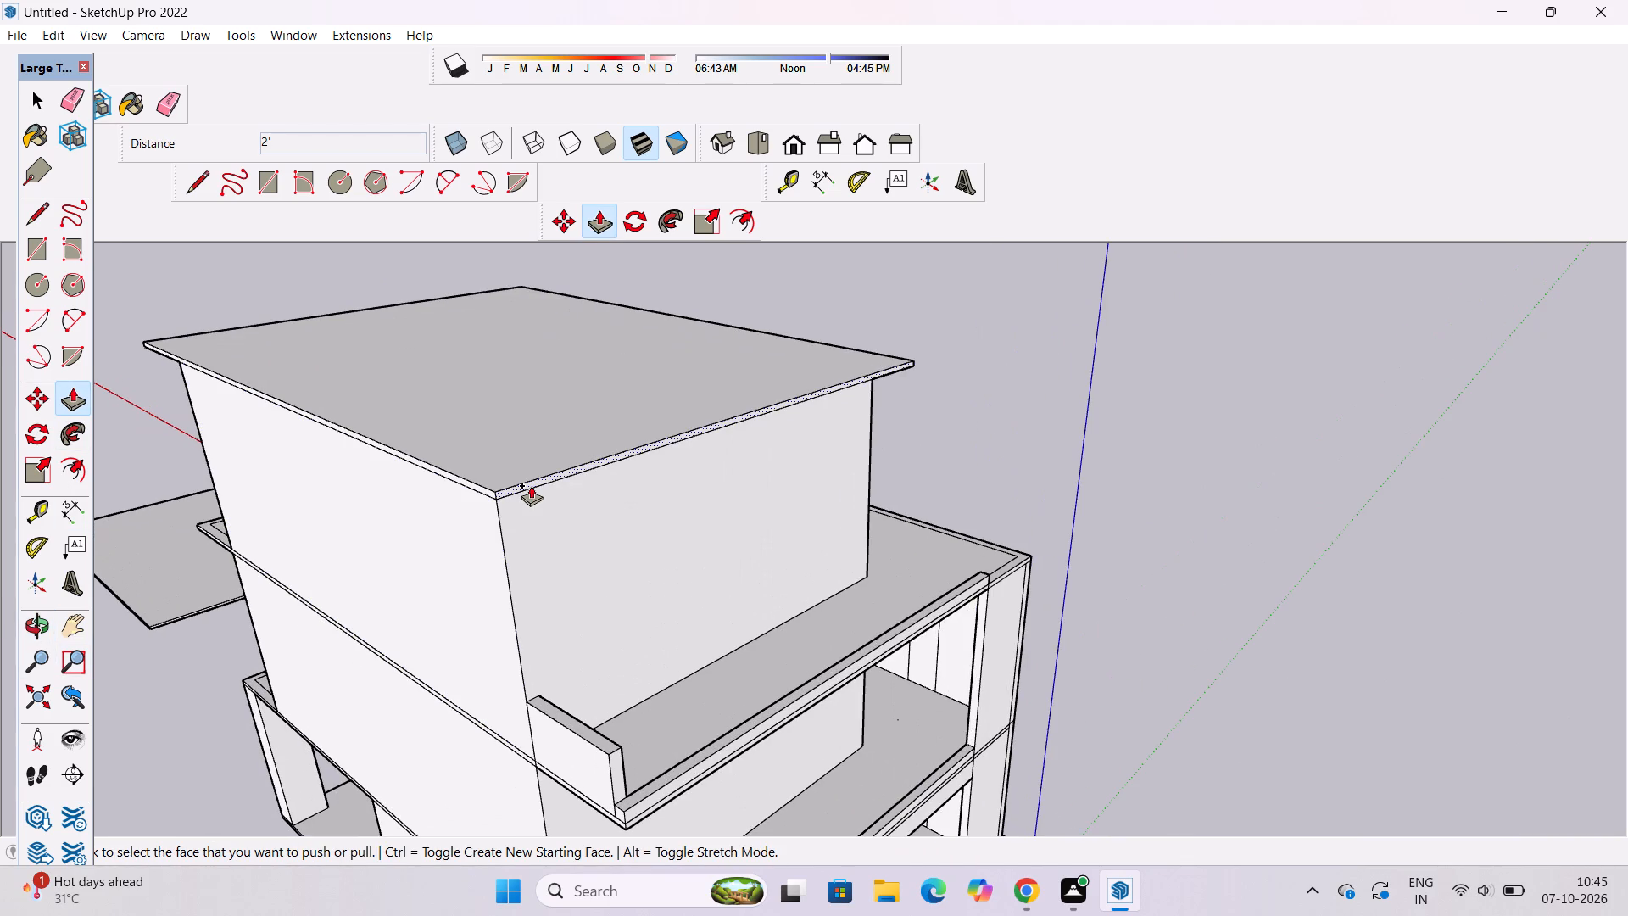
pyautogui.click(531, 485)
pyautogui.scroll(-4, 549, 511)
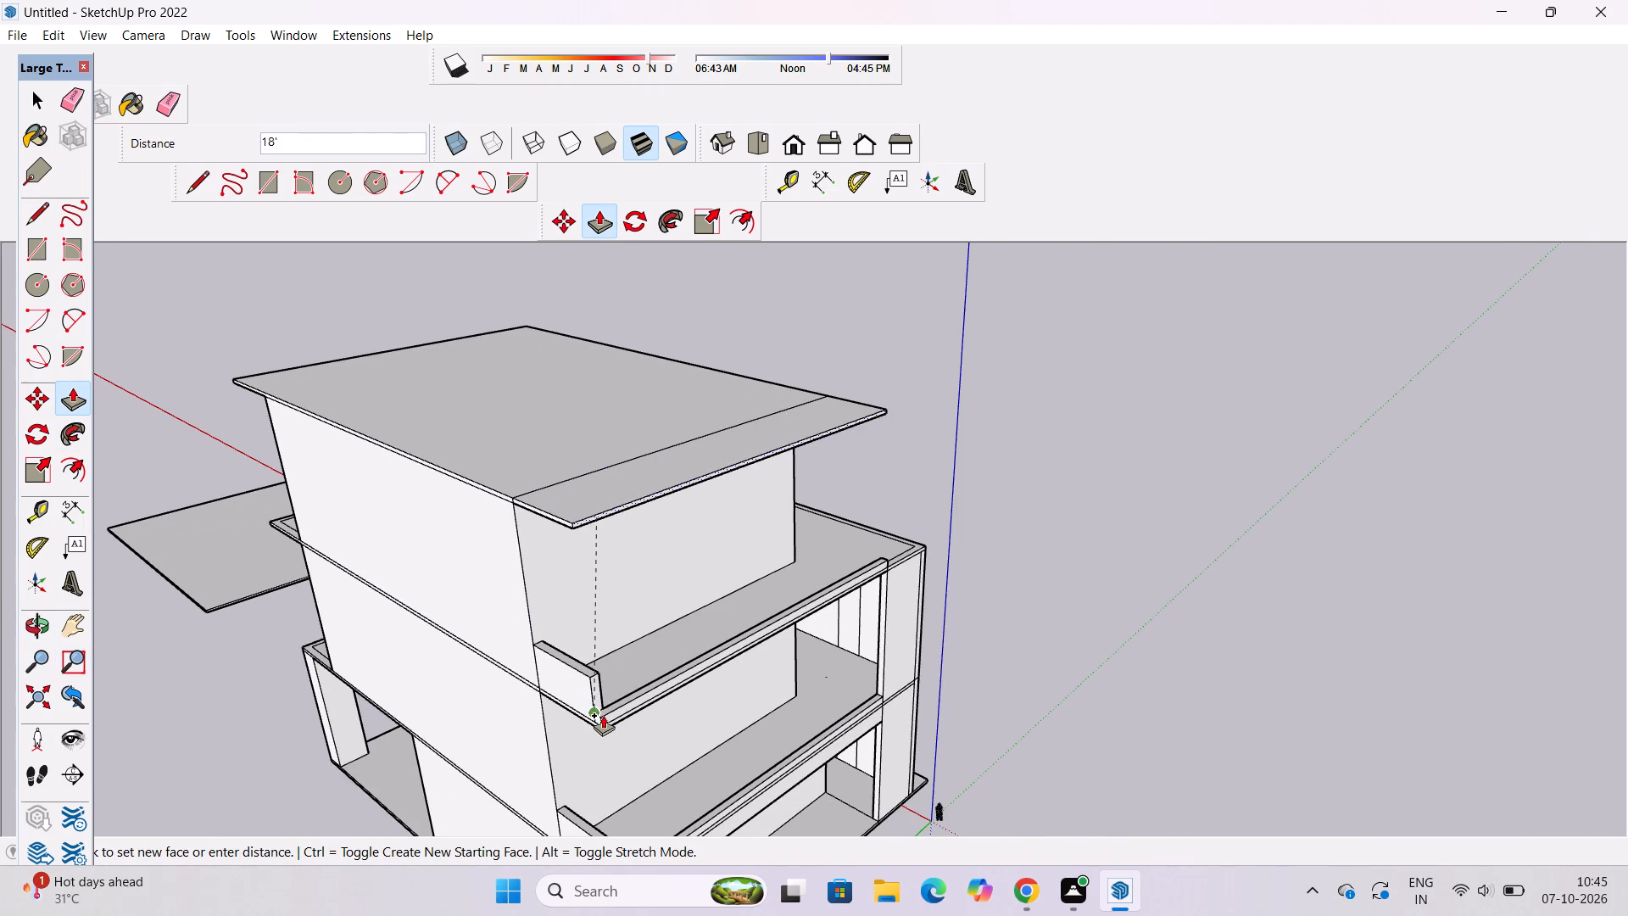
pyautogui.click(609, 720)
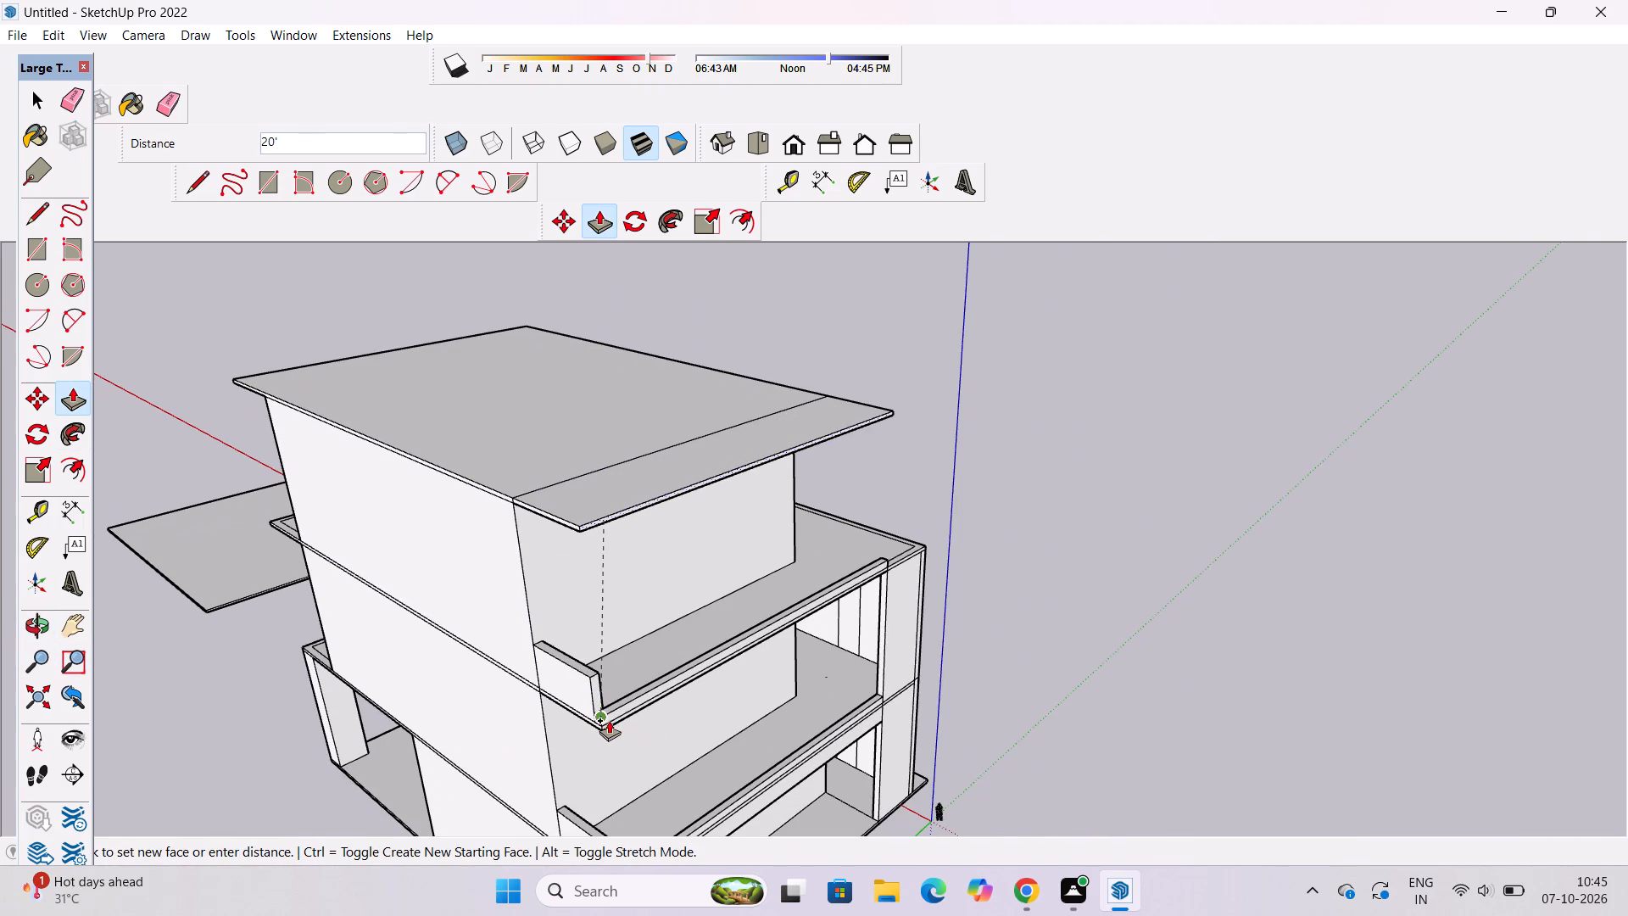
# Examine the building and its extended top slab from the solid wall side and from above.
pyautogui.scroll(-5, 387, 686)
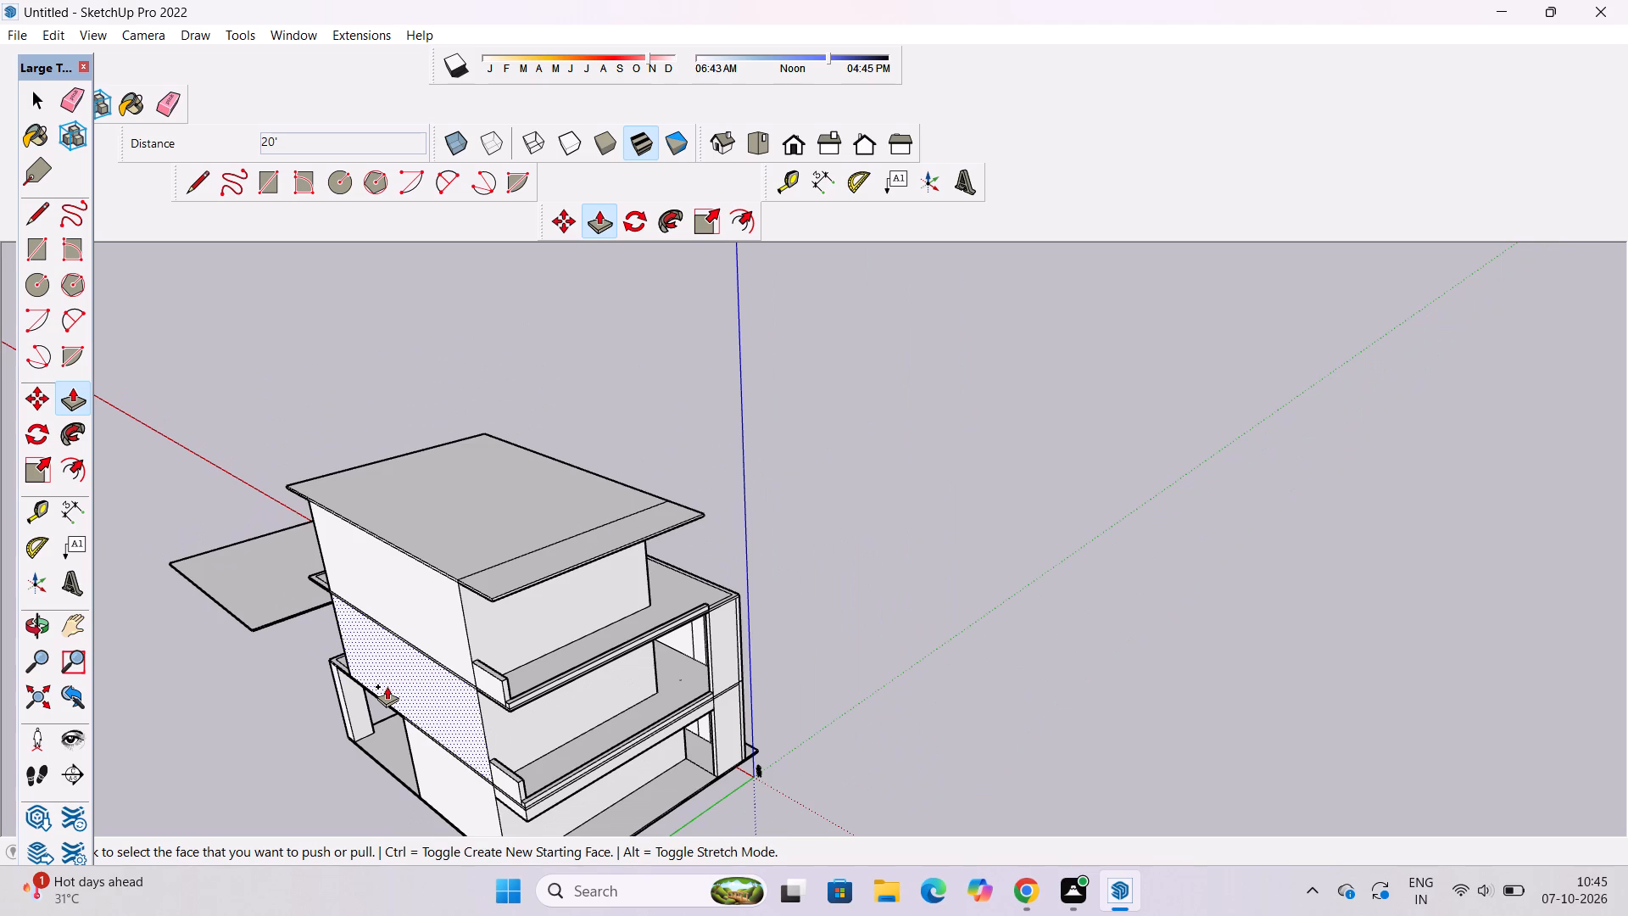
pyautogui.press('space')
pyautogui.write('o')
pyautogui.scroll(-5, 501, 649)
pyautogui.moveTo(954, 588); pyautogui.dragTo(254, 626)
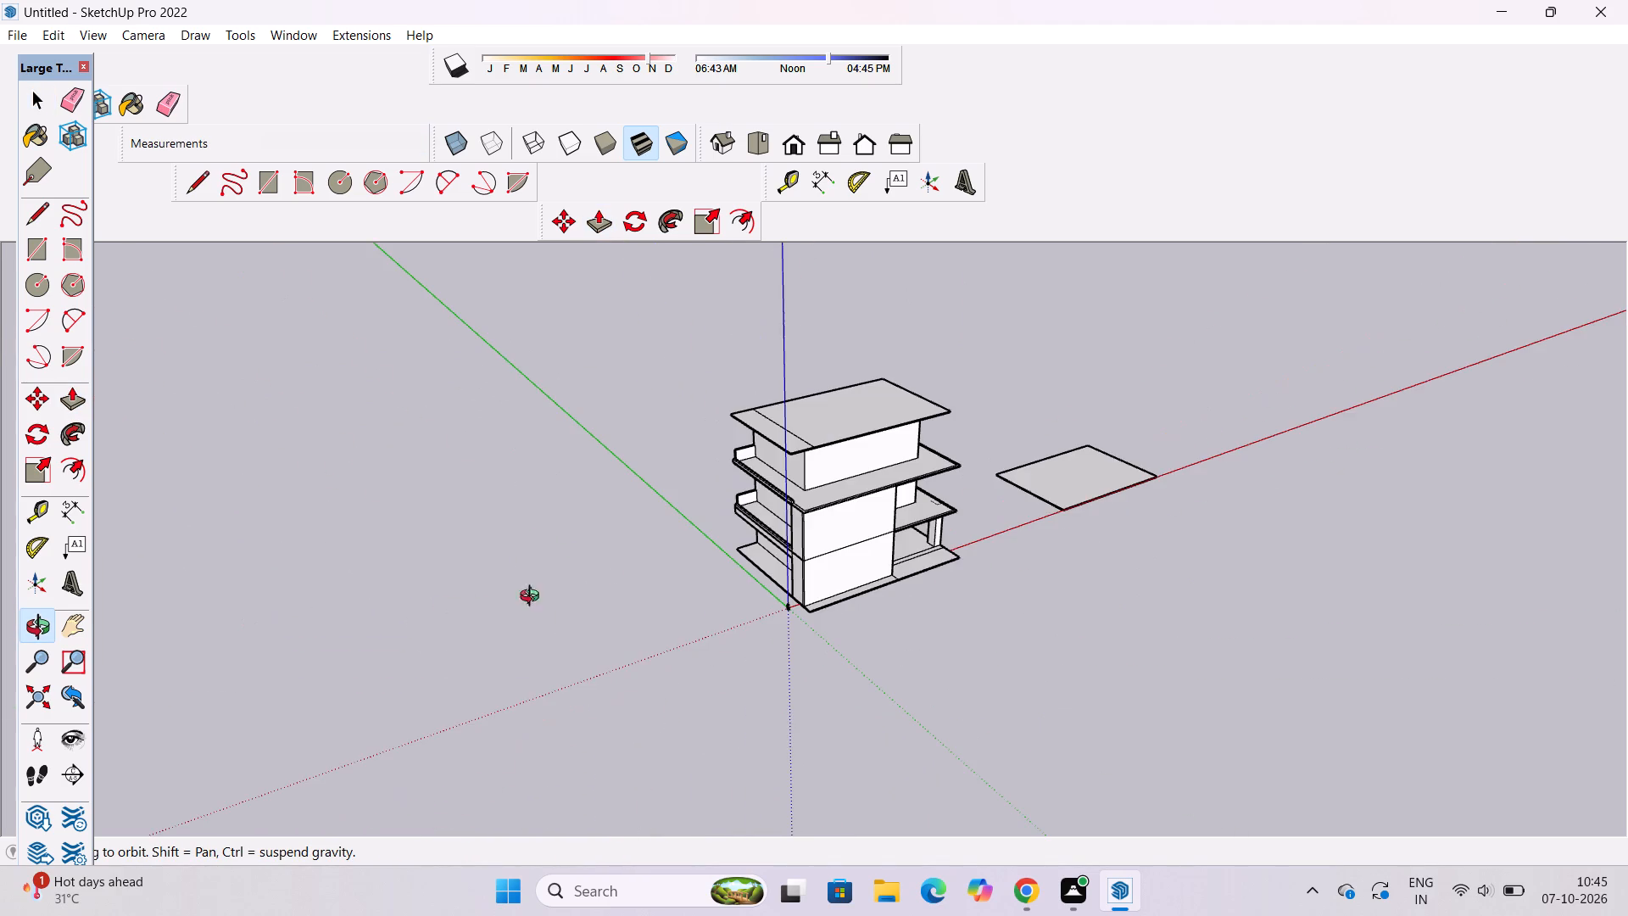
pyautogui.scroll(4, 716, 556)
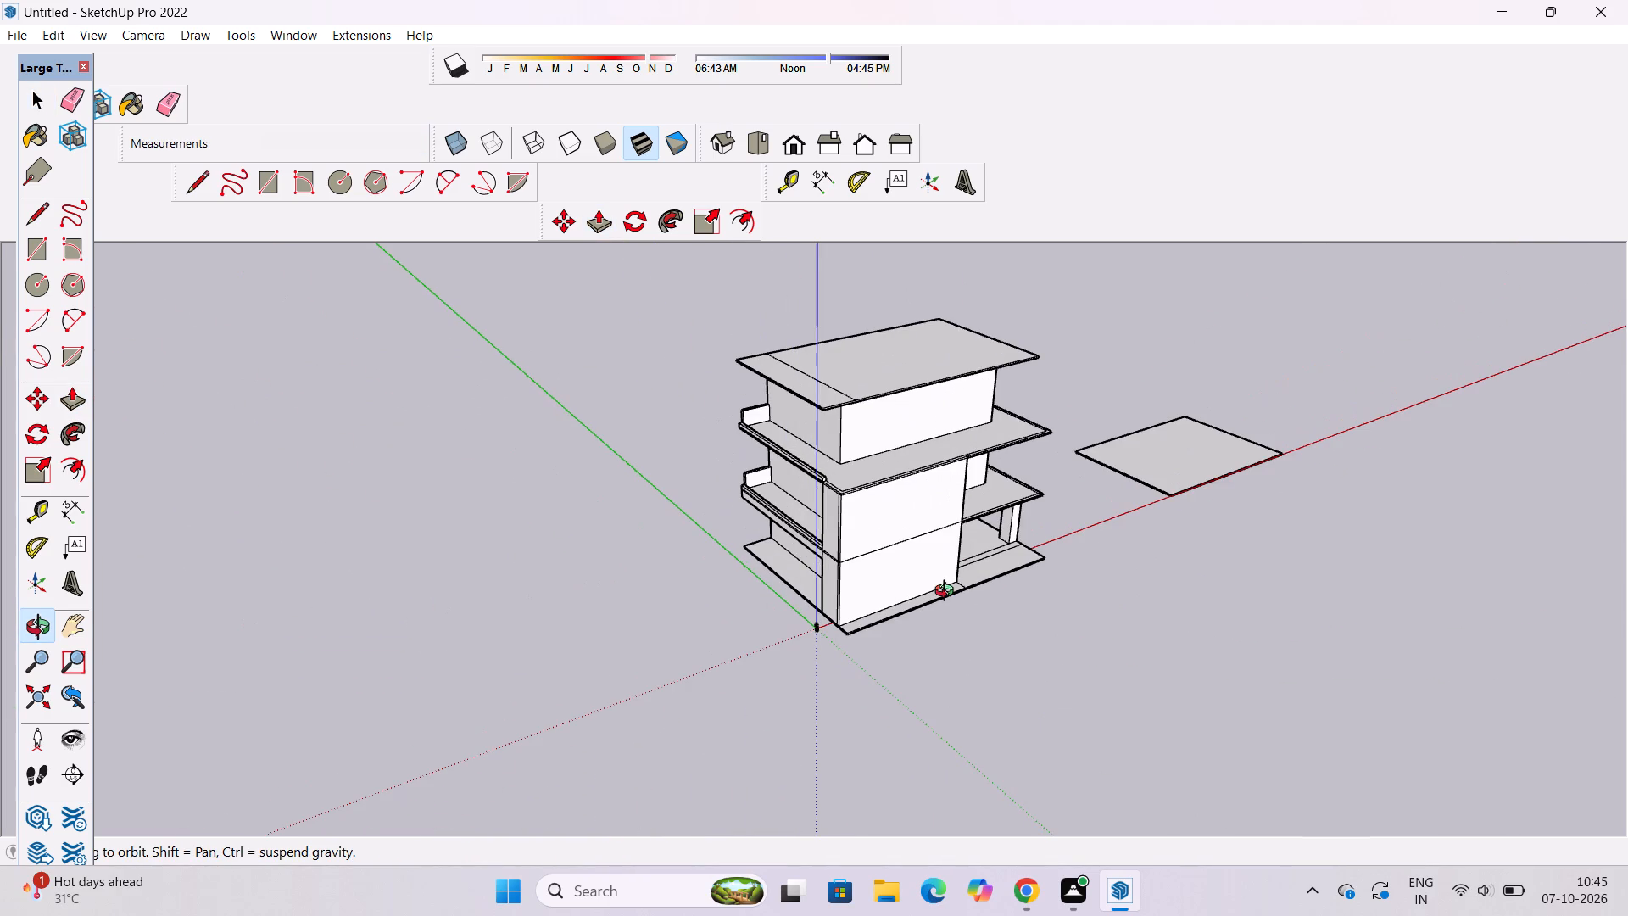
pyautogui.scroll(4, 929, 436)
pyautogui.keyDown('shift'); pyautogui.moveTo(929, 436); pyautogui.dragTo(929, 569); pyautogui.keyUp('shift')
pyautogui.scroll(3, 928, 578)
pyautogui.moveTo(928, 585); pyautogui.dragTo(832, 544)
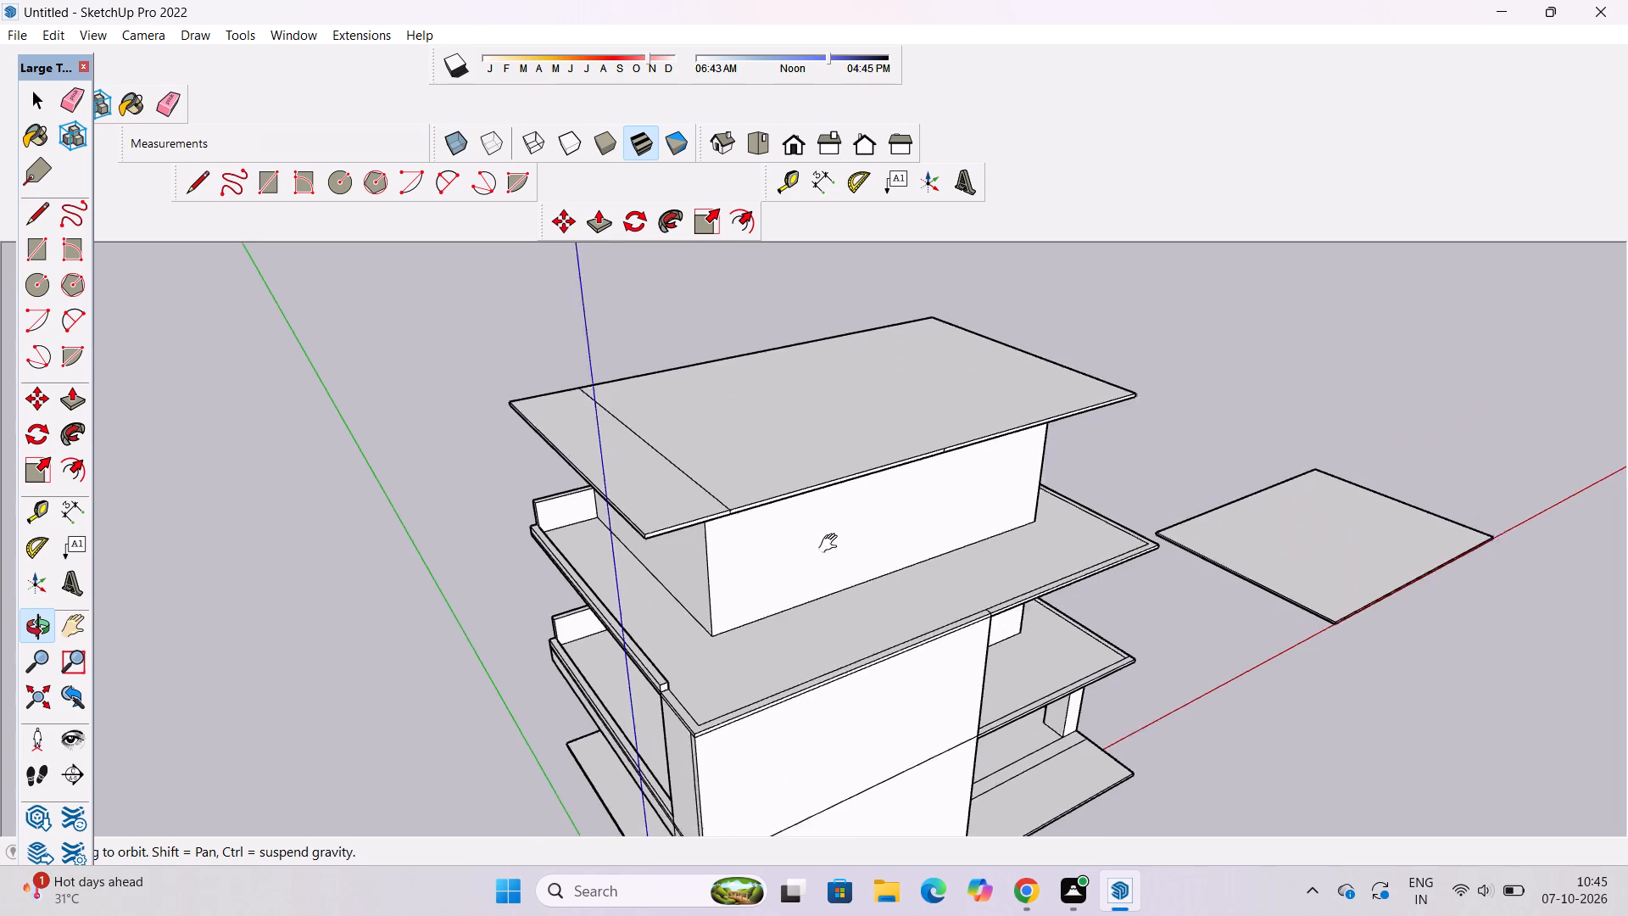
pyautogui.moveTo(832, 544); pyautogui.dragTo(821, 538)
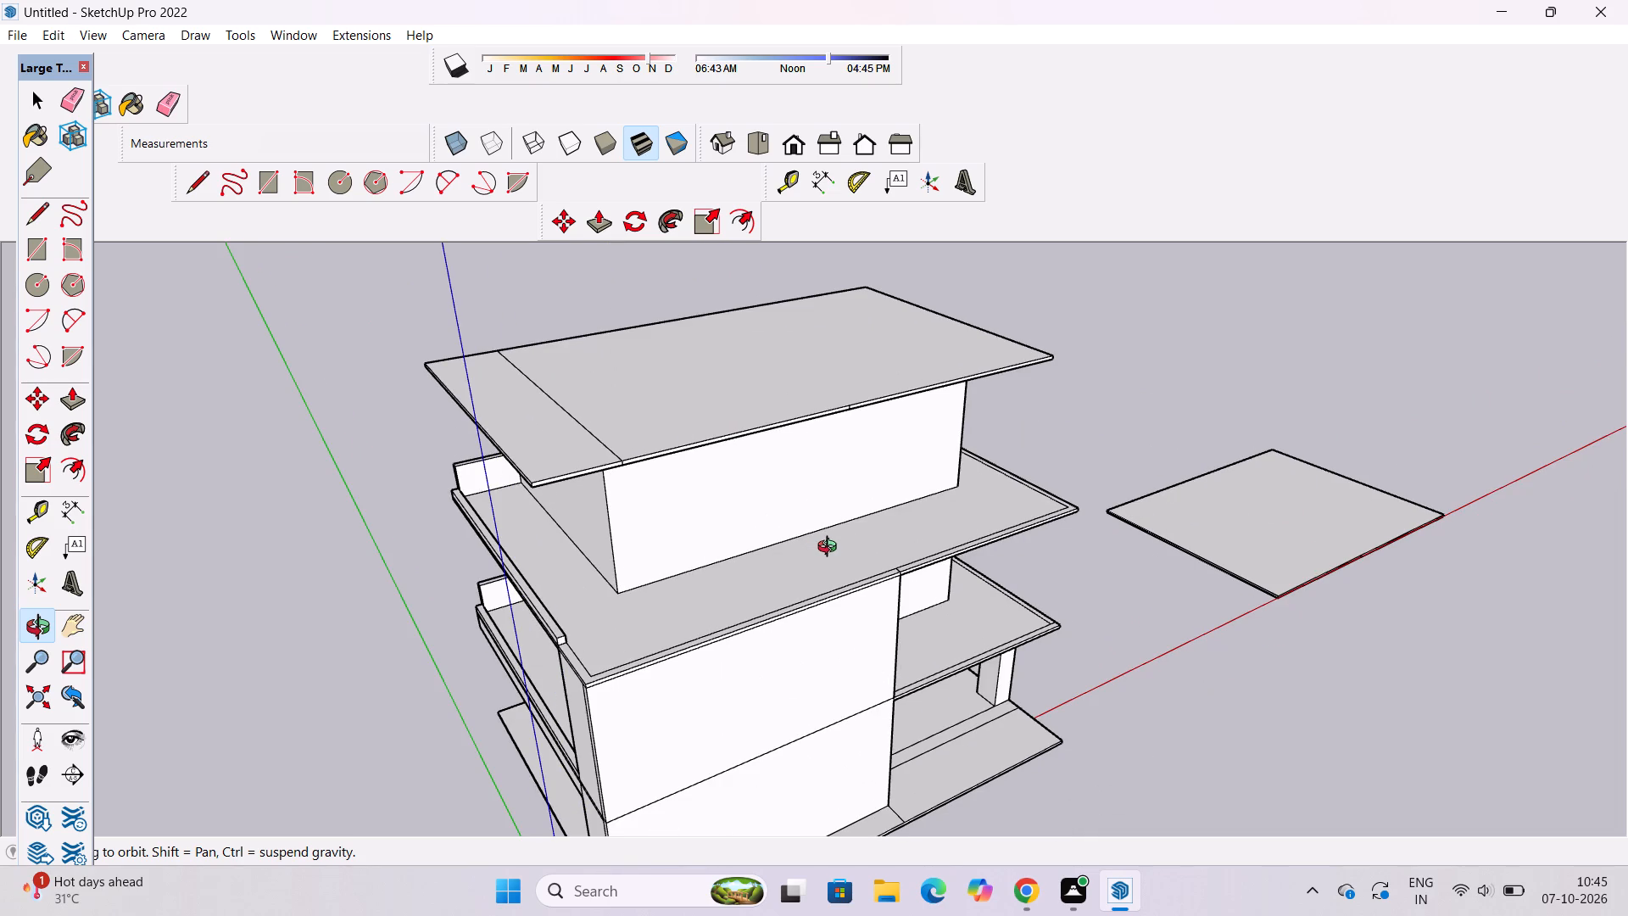
pyautogui.moveTo(1271, 459); pyautogui.dragTo(926, 510)
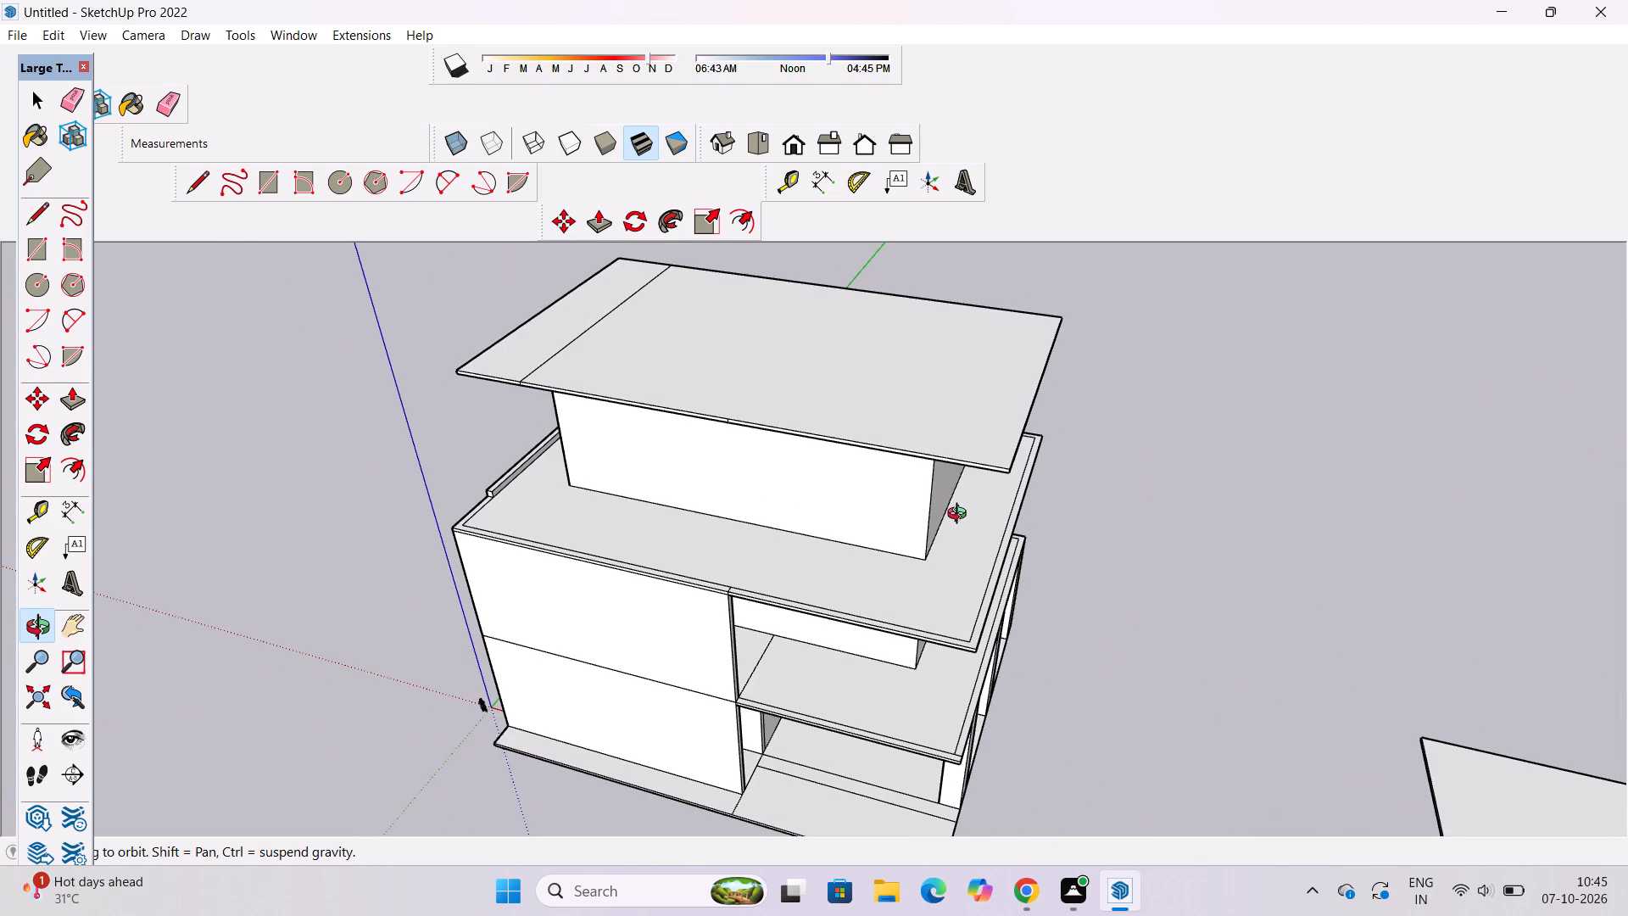
pyautogui.keyDown('shift'); pyautogui.moveTo(999, 503); pyautogui.dragTo(894, 612); pyautogui.keyUp('shift')
pyautogui.moveTo(909, 652); pyautogui.dragTo(982, 642)
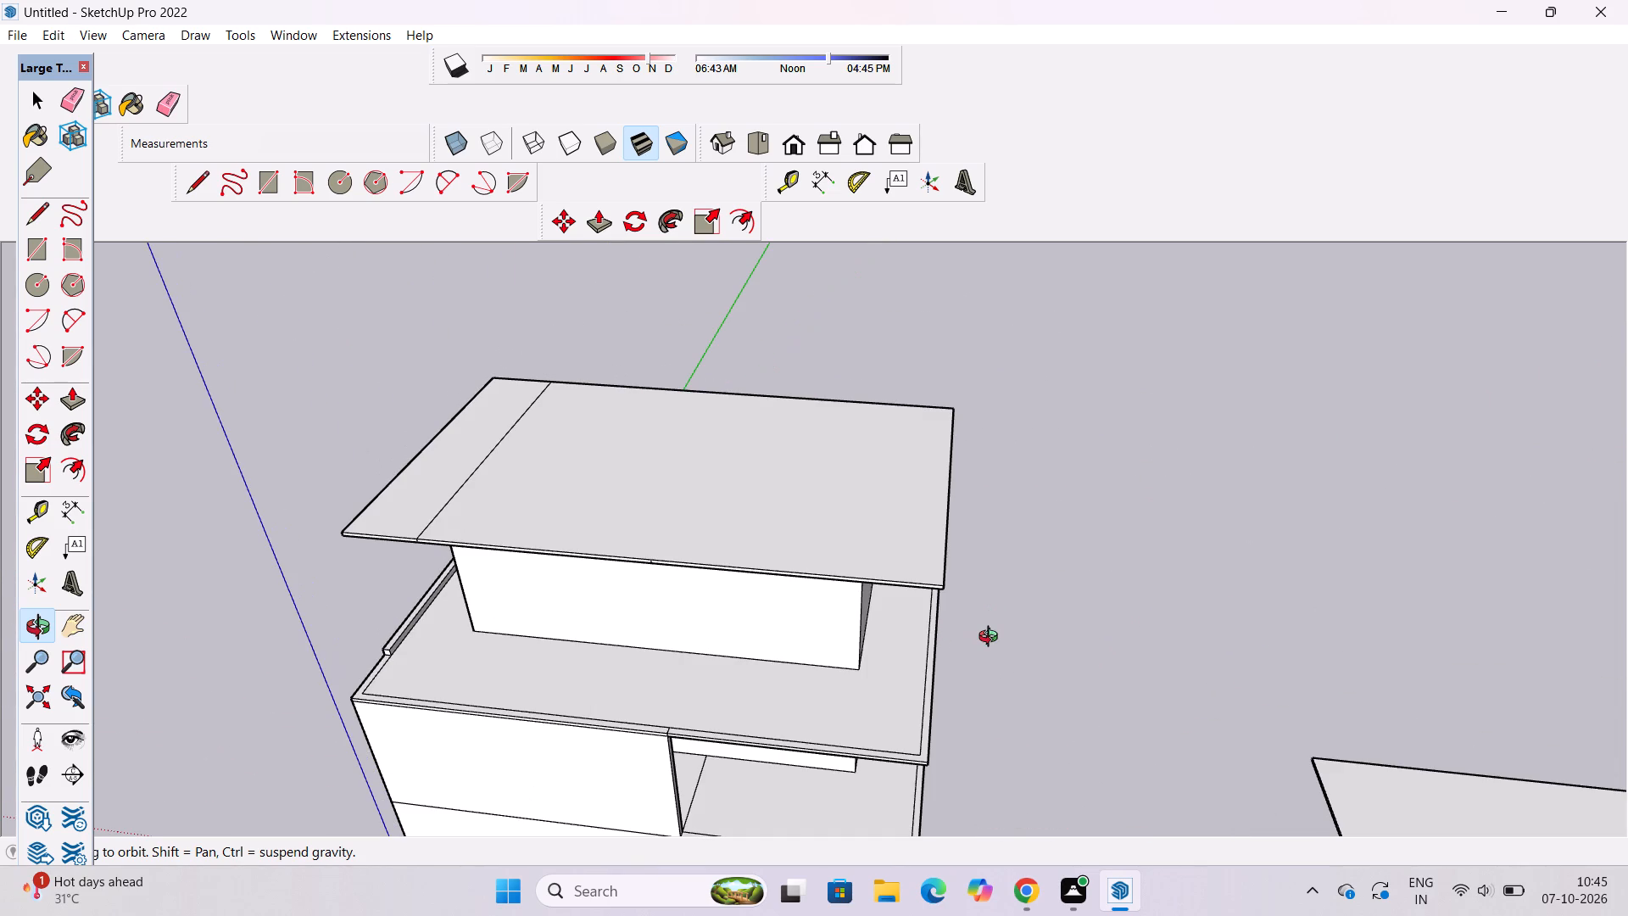
pyautogui.scroll(-3, 906, 740)
pyautogui.keyDown('shift'); pyautogui.moveTo(933, 674); pyautogui.dragTo(883, 762); pyautogui.keyUp('shift')
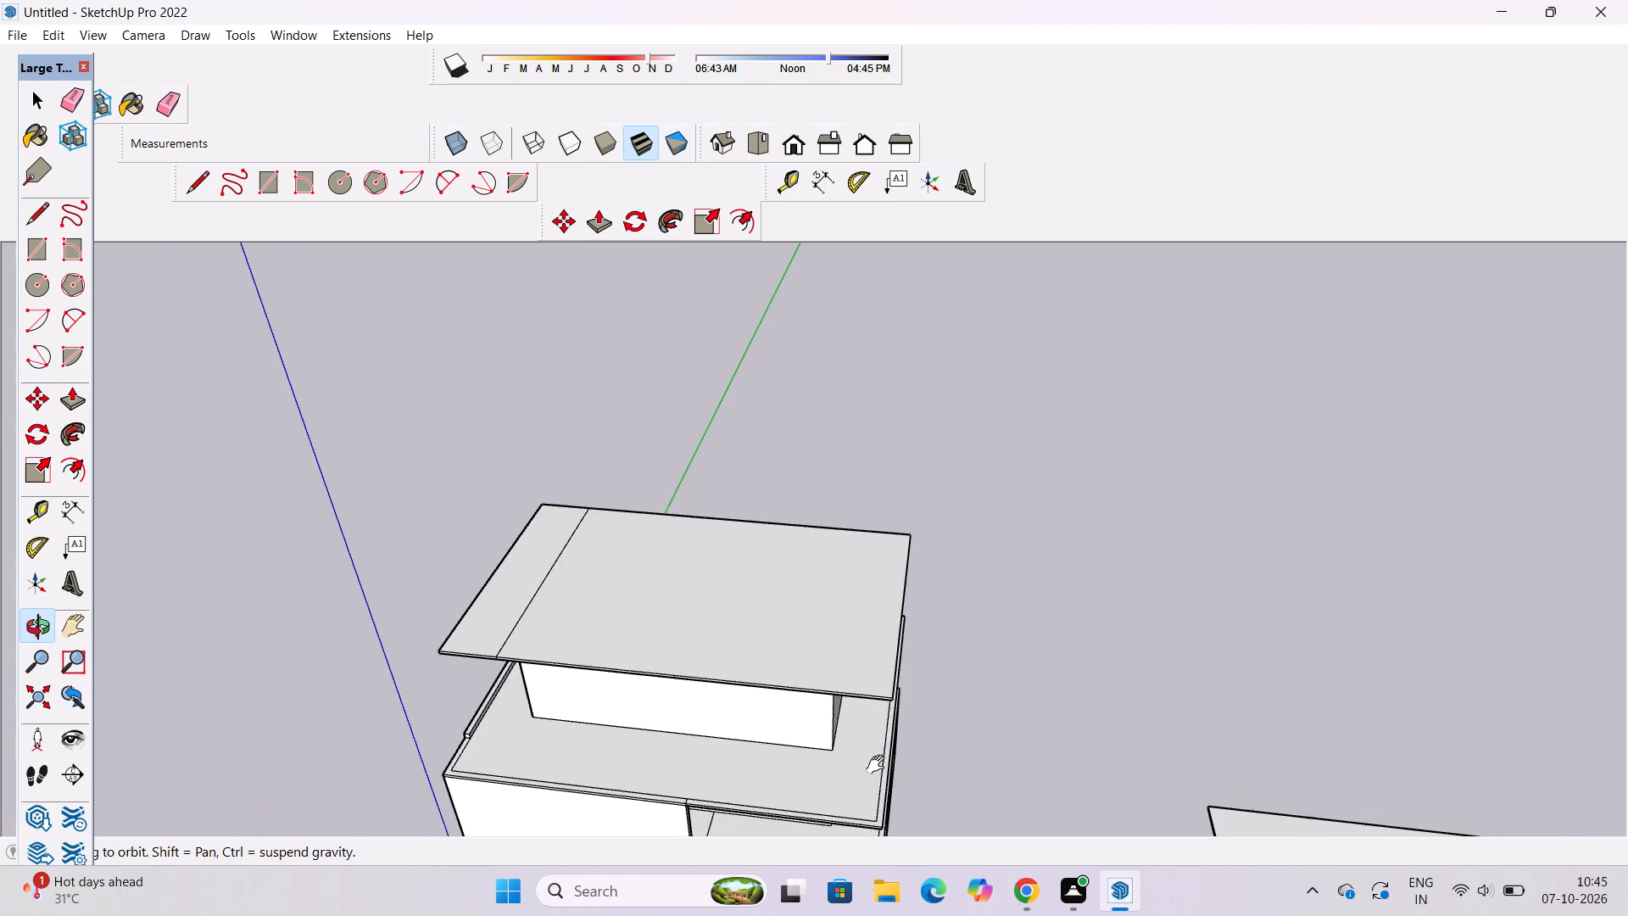
# Draw a 2' line from the border's inner corner to the slab's long outer edge, on the bordered slab directly below the top slab.
pyautogui.scroll(4, 878, 758)
pyautogui.moveTo(1182, 638); pyautogui.dragTo(586, 617)
pyautogui.scroll(4, 691, 632)
pyautogui.moveTo(983, 612); pyautogui.dragTo(843, 651)
pyautogui.scroll(3, 716, 695)
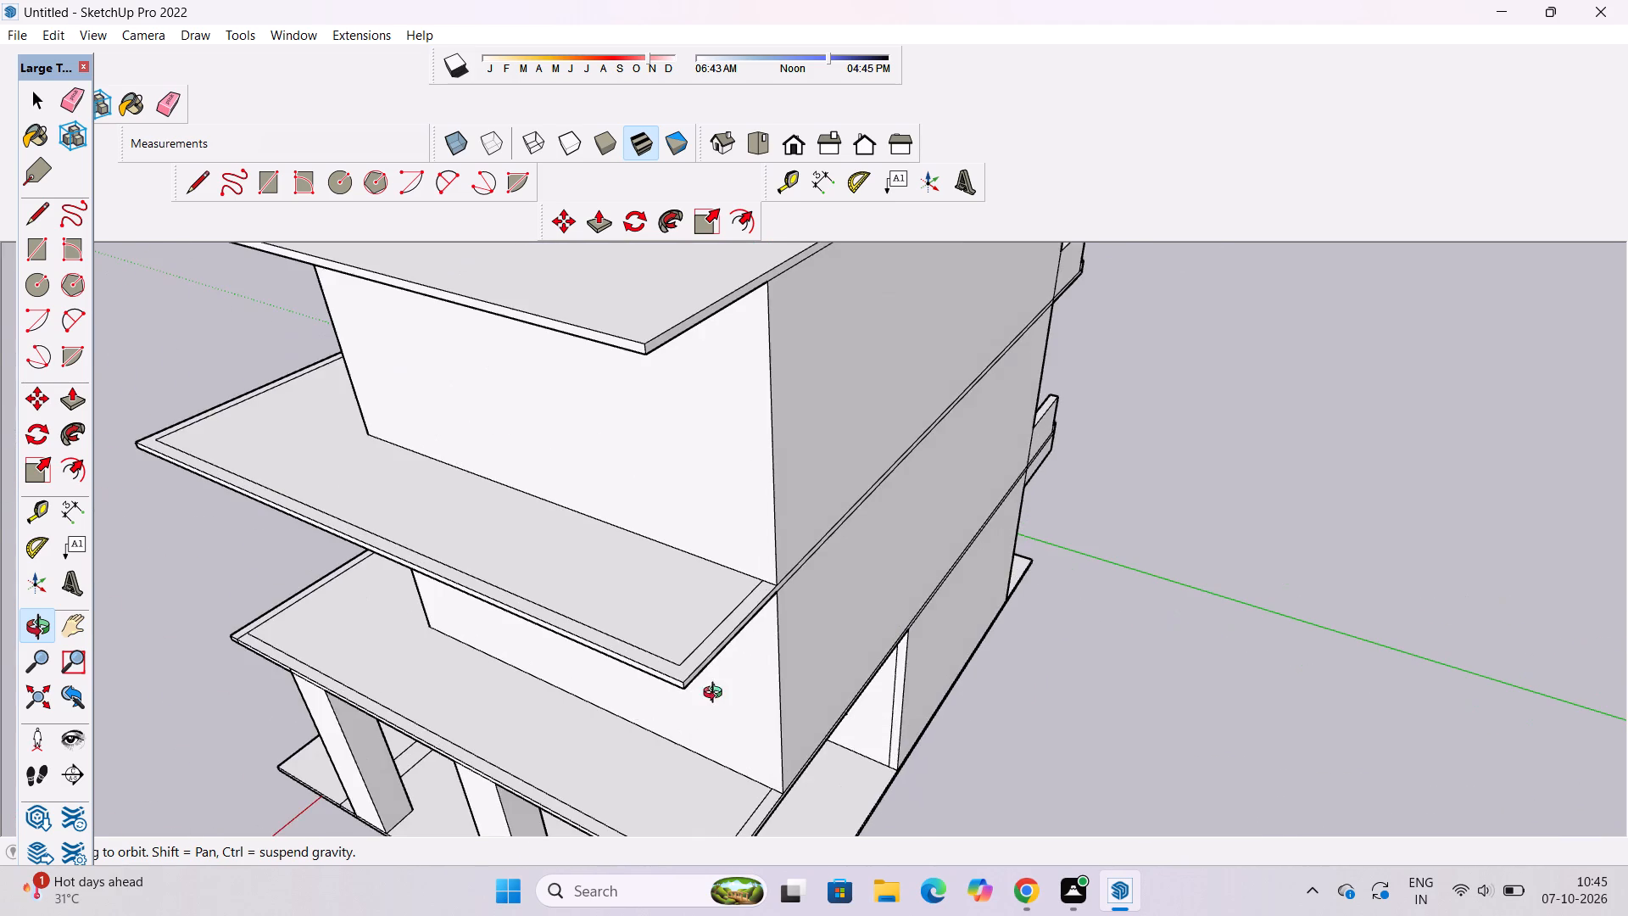
pyautogui.keyDown('shift'); pyautogui.moveTo(654, 718); pyautogui.dragTo(724, 740); pyautogui.keyUp('shift')
pyautogui.moveTo(784, 756); pyautogui.dragTo(826, 763)
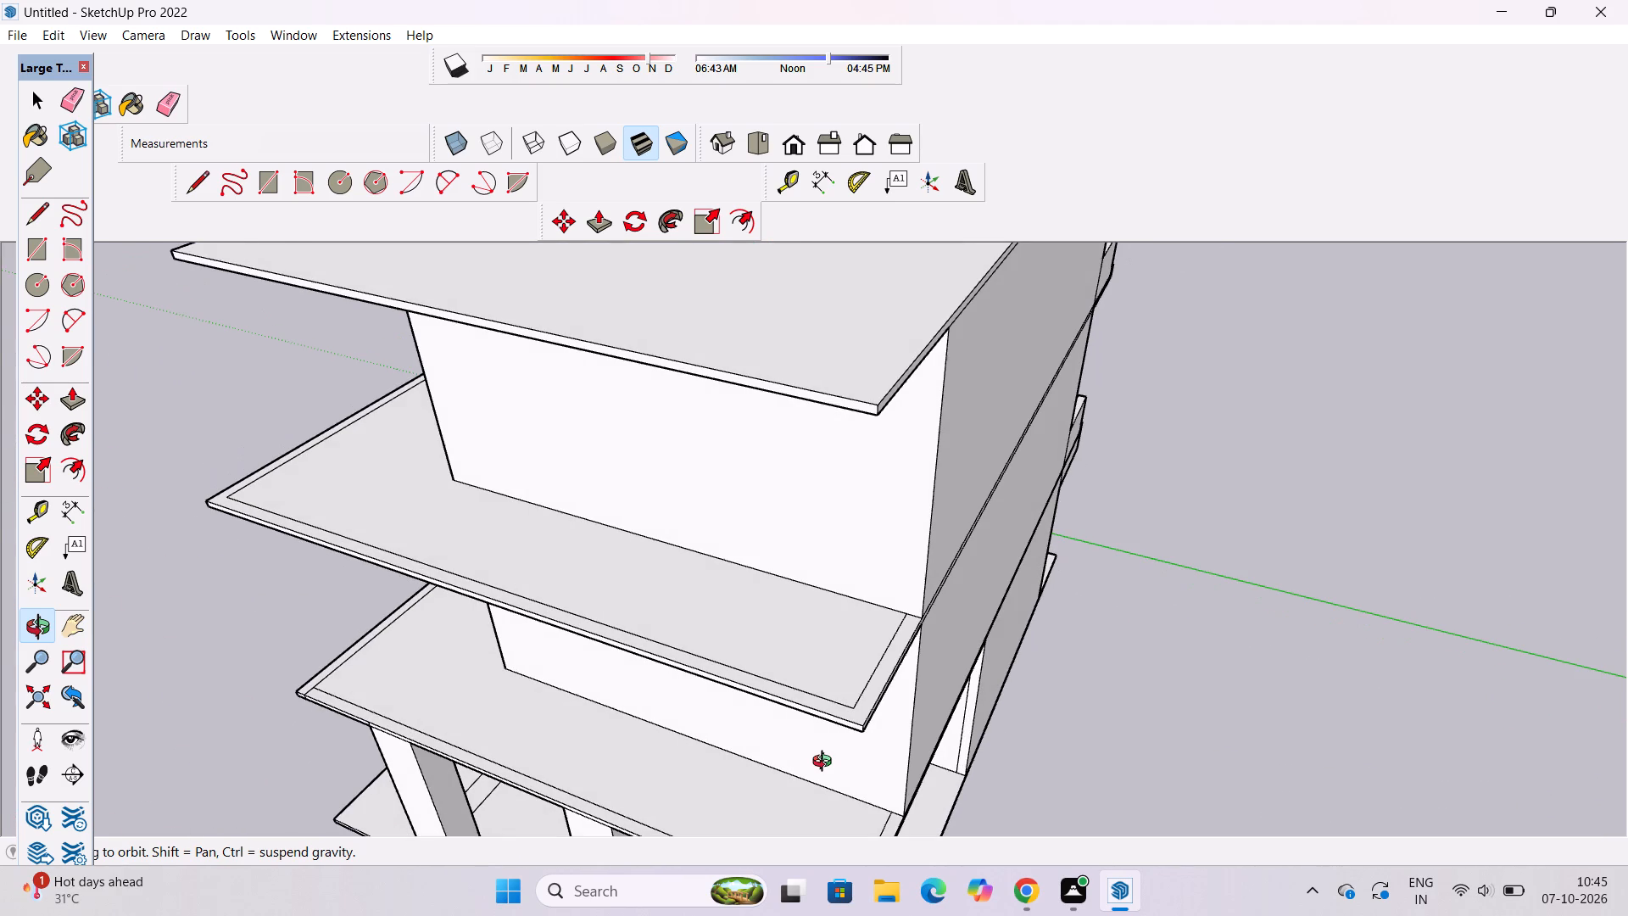
pyautogui.scroll(2, 840, 645)
pyautogui.press('l')
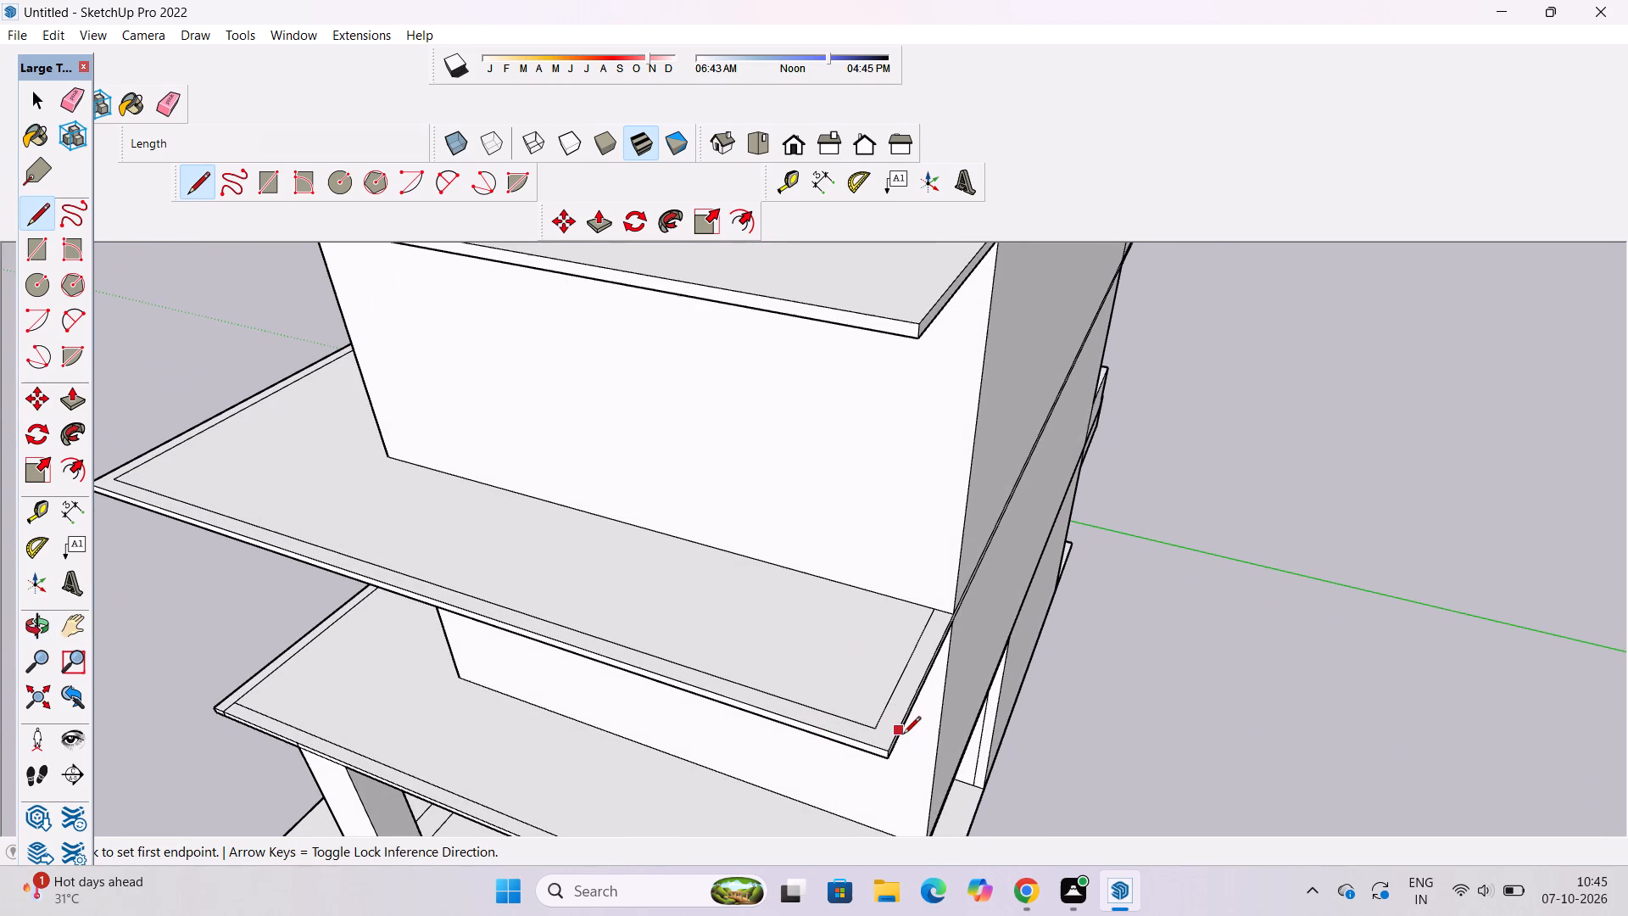
pyautogui.scroll(6, 903, 735)
pyautogui.scroll(5, 794, 729)
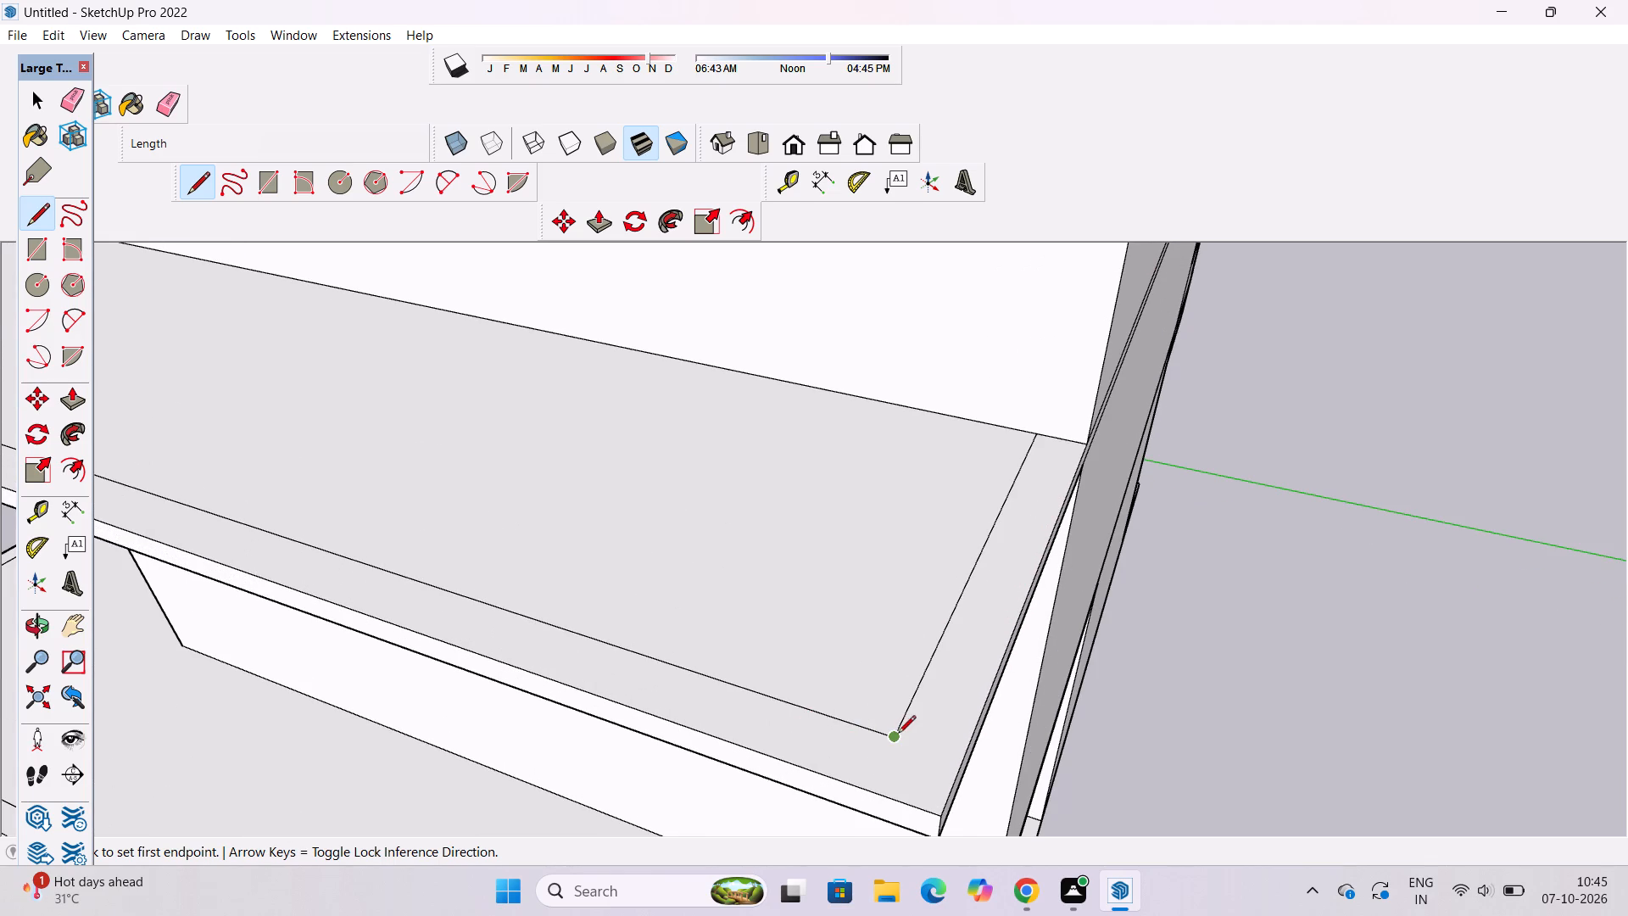
pyautogui.click(893, 739)
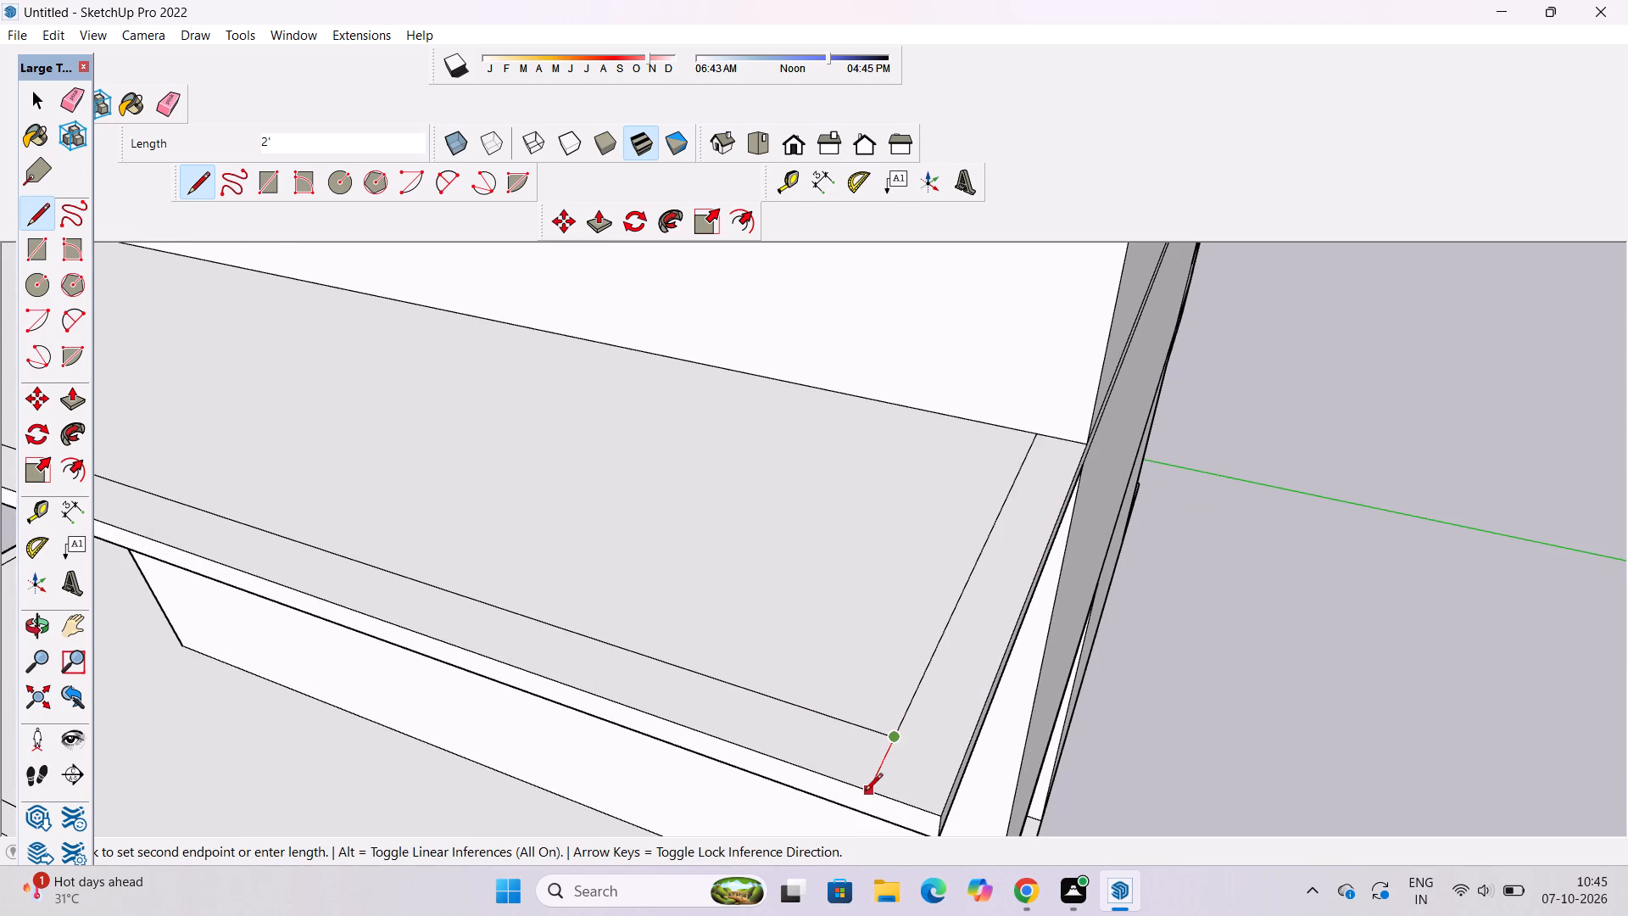
pyautogui.click(869, 791)
pyautogui.press('space')
# Push/Pull the short side border strip of that slab up 10' to form a parapet beside the wall corner.
pyautogui.scroll(-5, 761, 823)
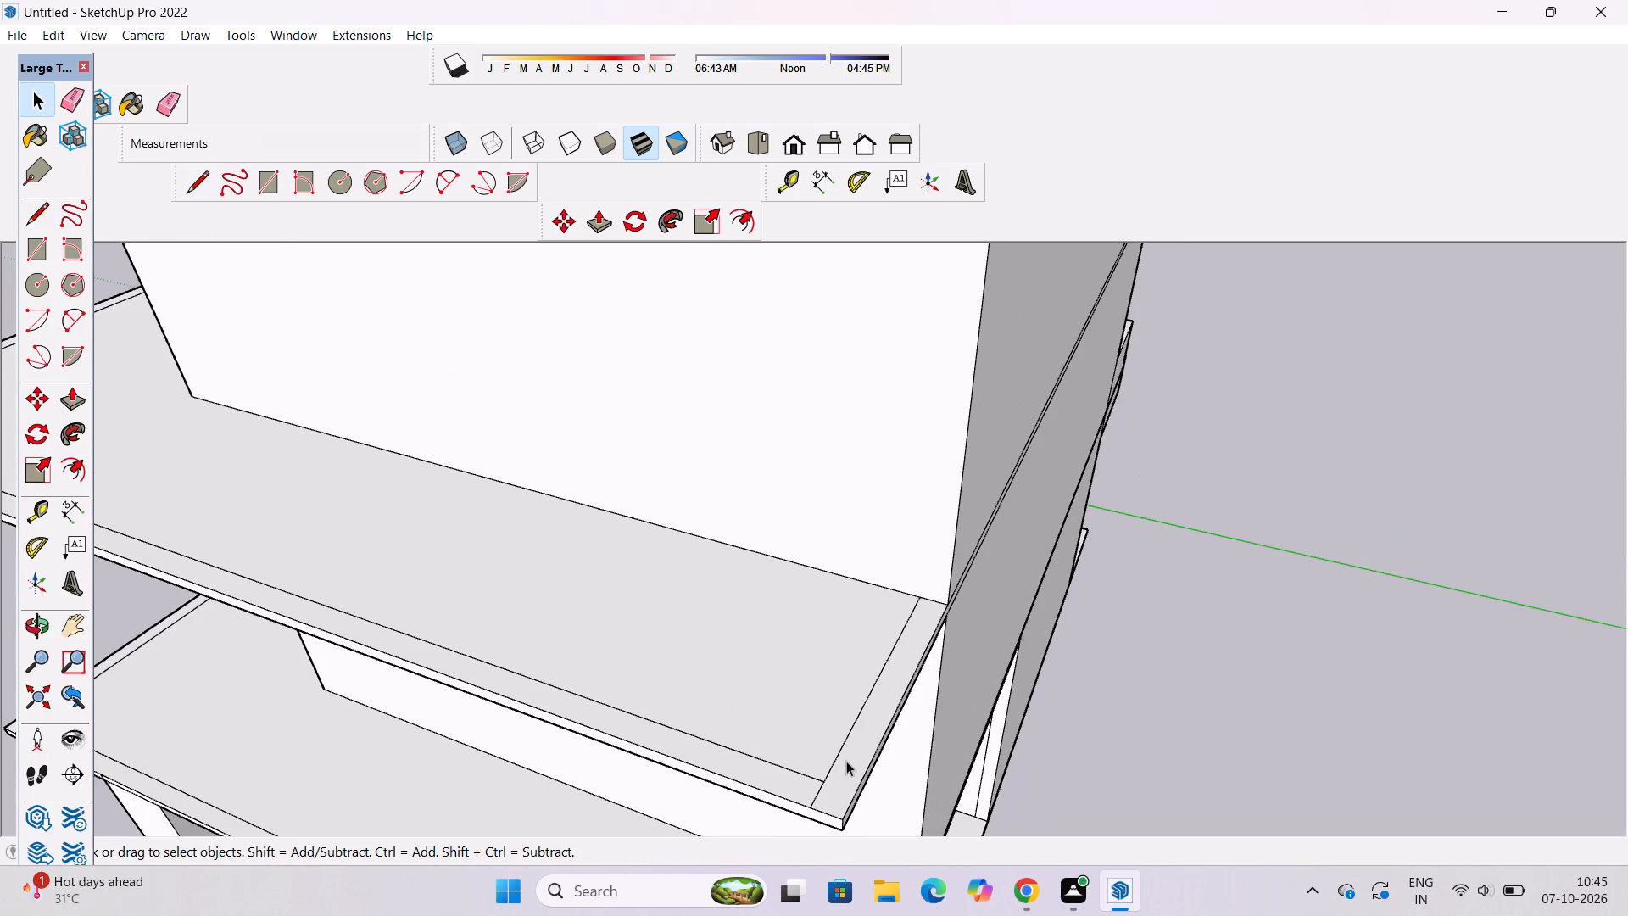
pyautogui.click(846, 763)
pyautogui.press('p')
pyautogui.click(846, 764)
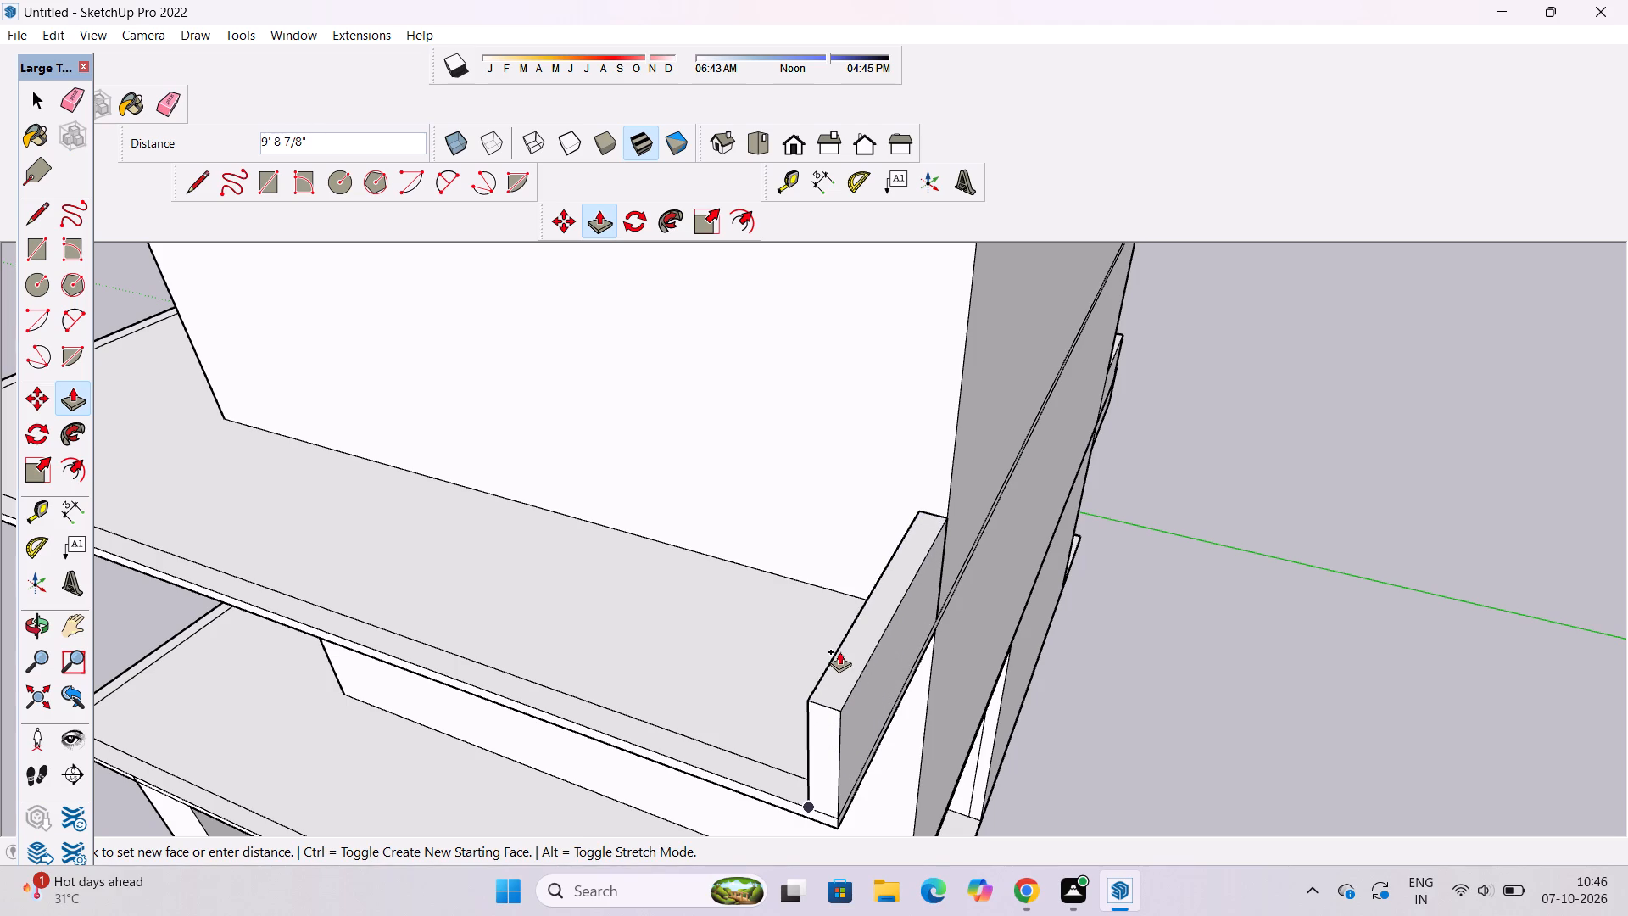
pyautogui.write("10'")
pyautogui.press('Return')
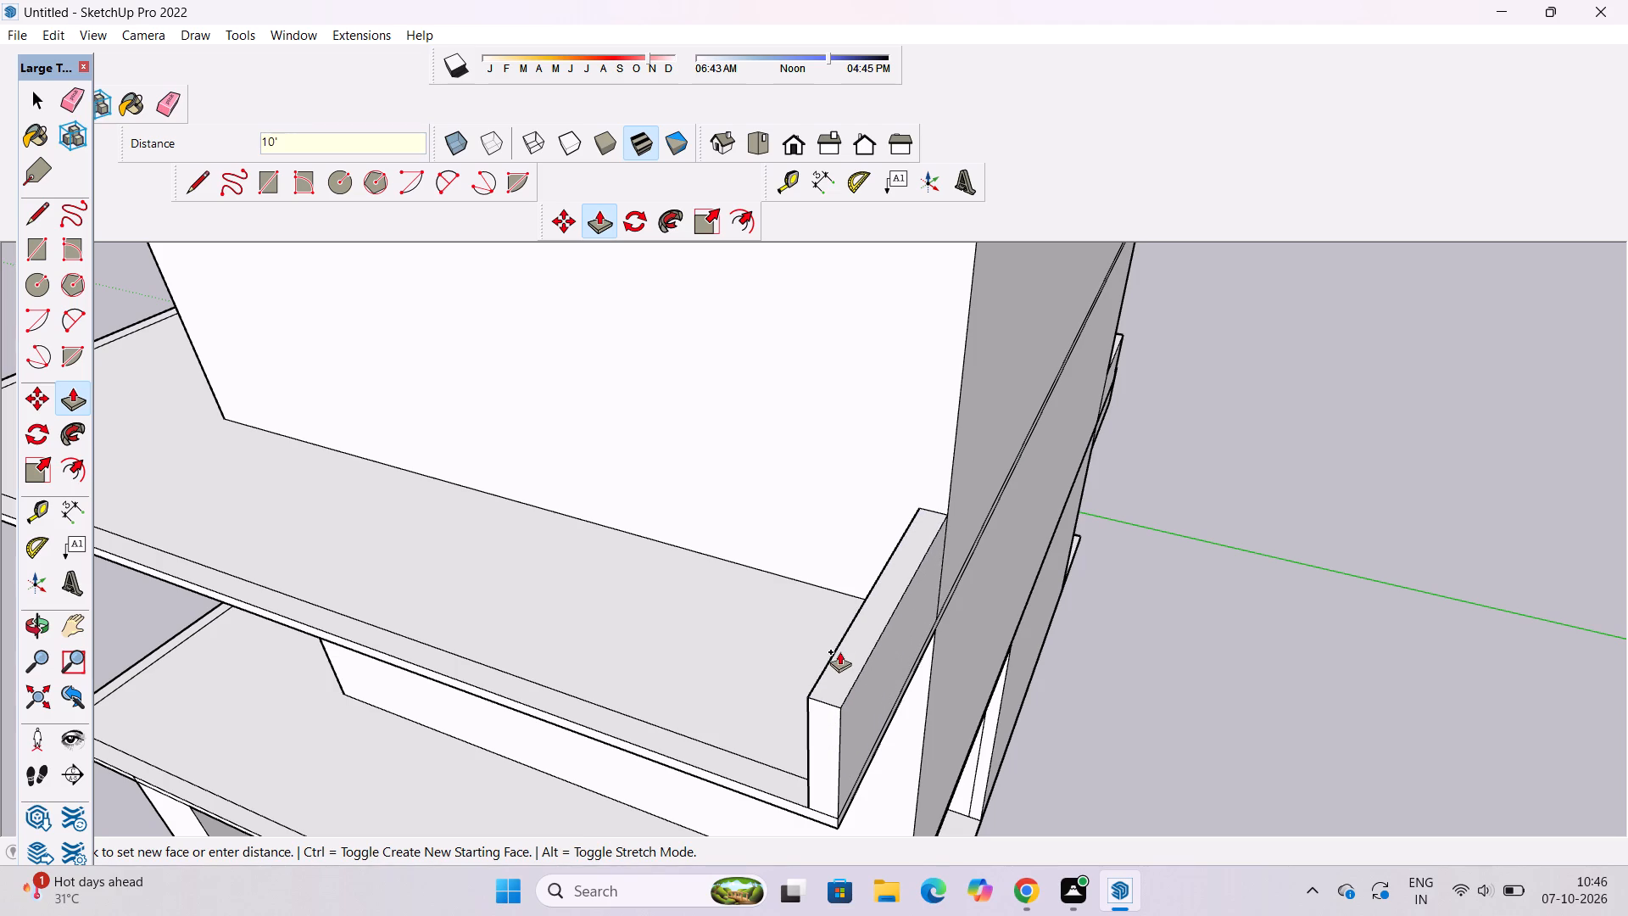
pyautogui.scroll(-5, 1268, 677)
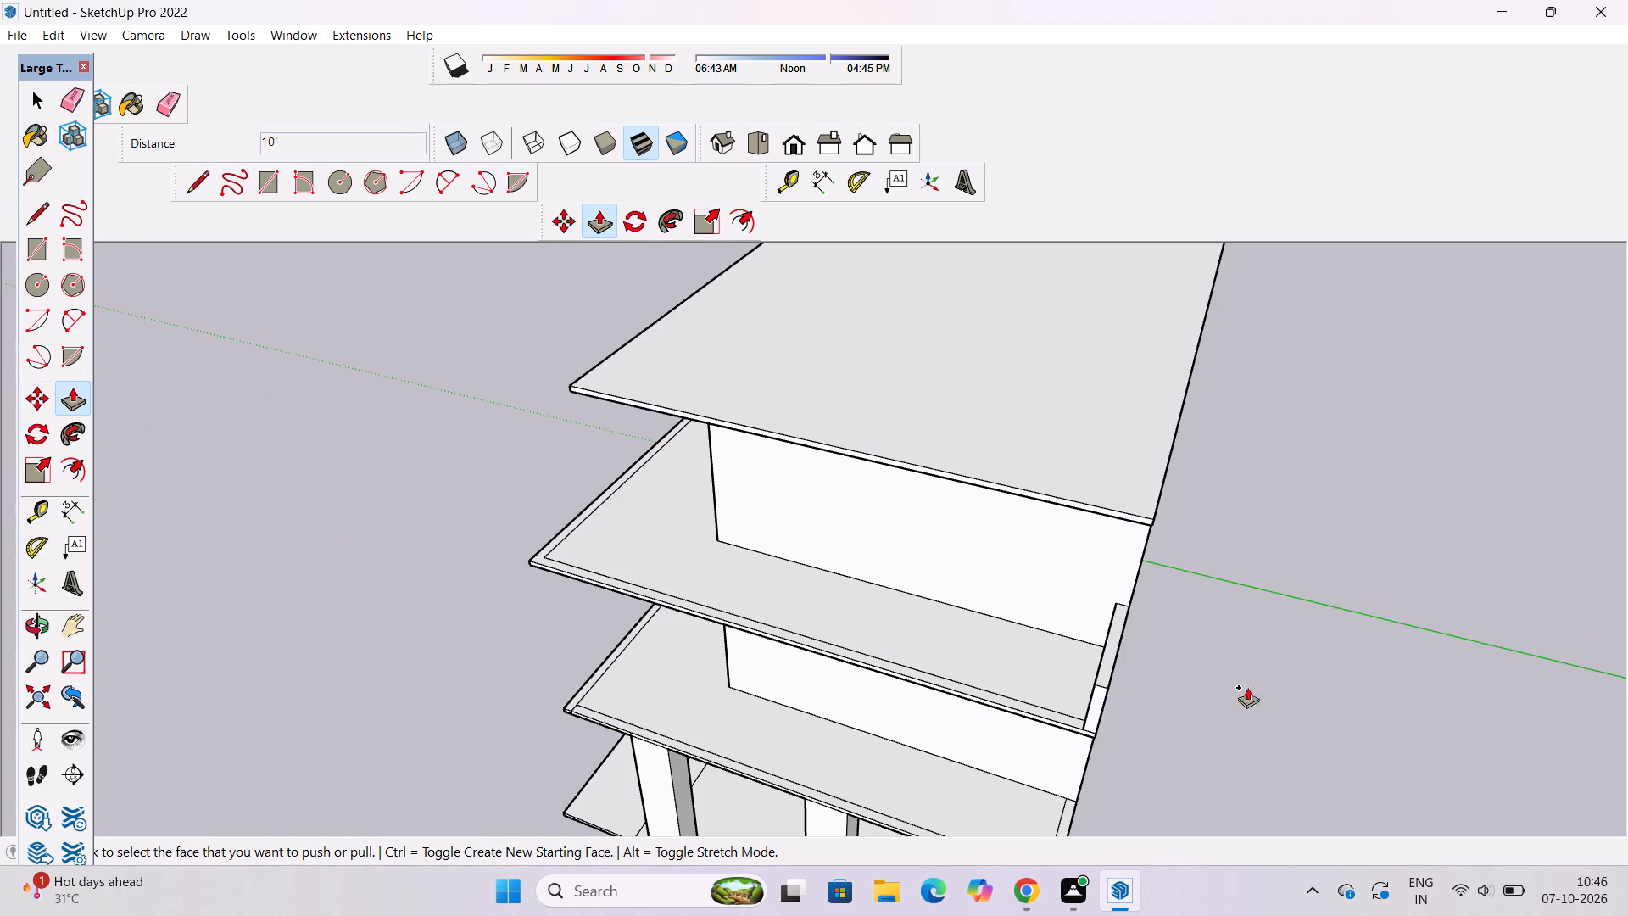
pyautogui.scroll(4, 900, 639)
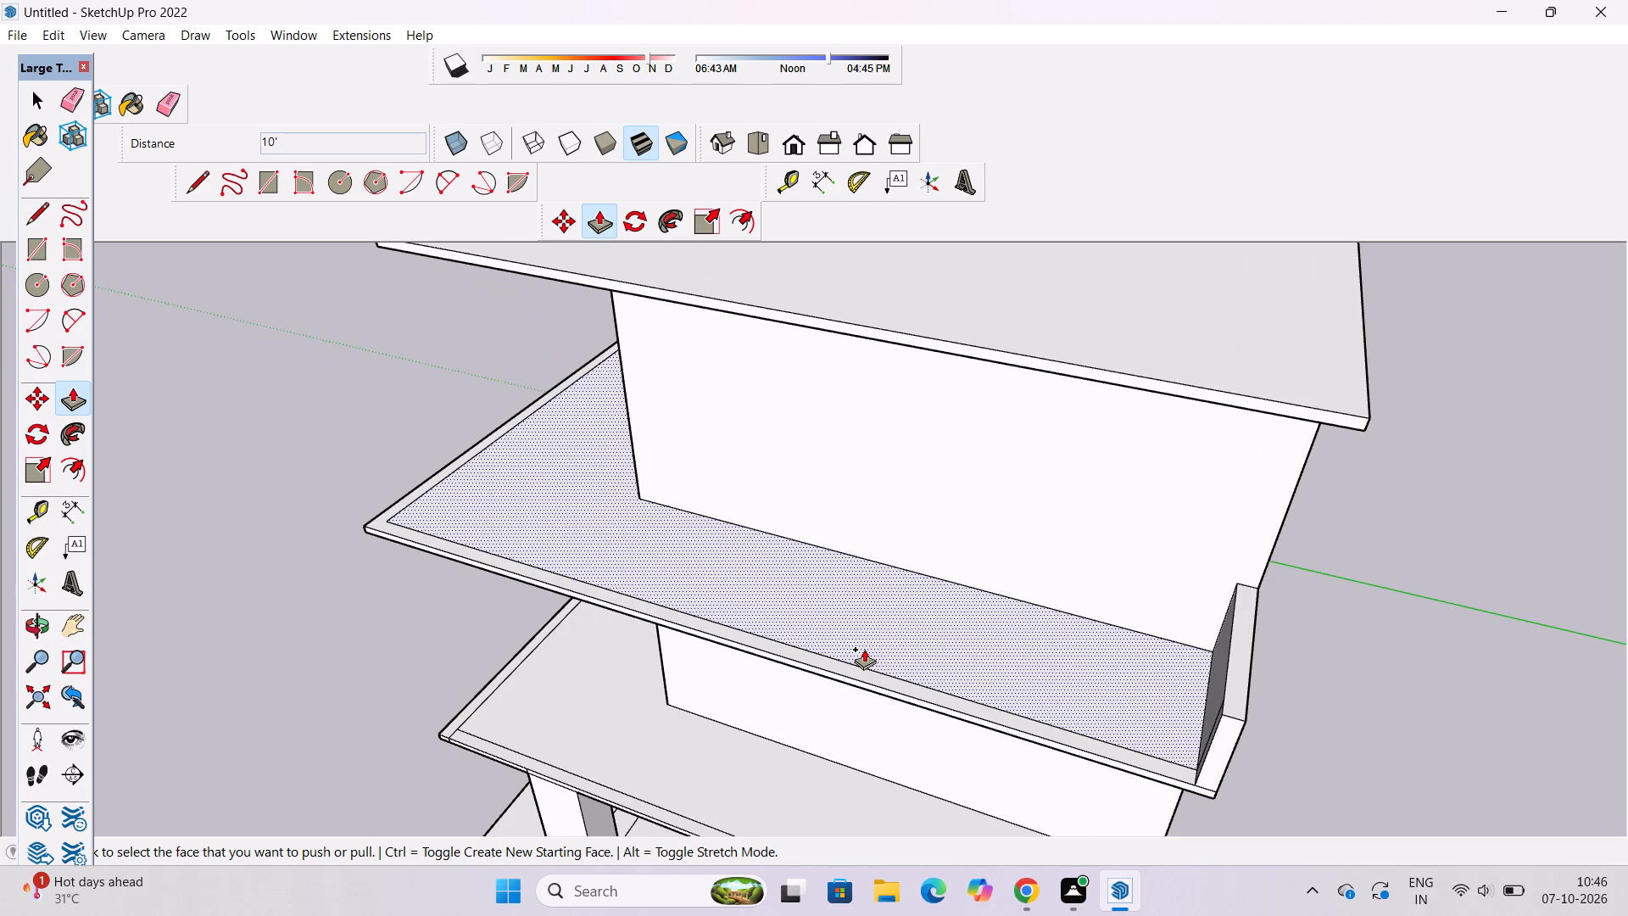
# Examine the building from the solid wall side and around its open, column-supported corner.
pyautogui.press('o')
pyautogui.scroll(-4, 849, 682)
pyautogui.moveTo(512, 634); pyautogui.dragTo(1129, 679)
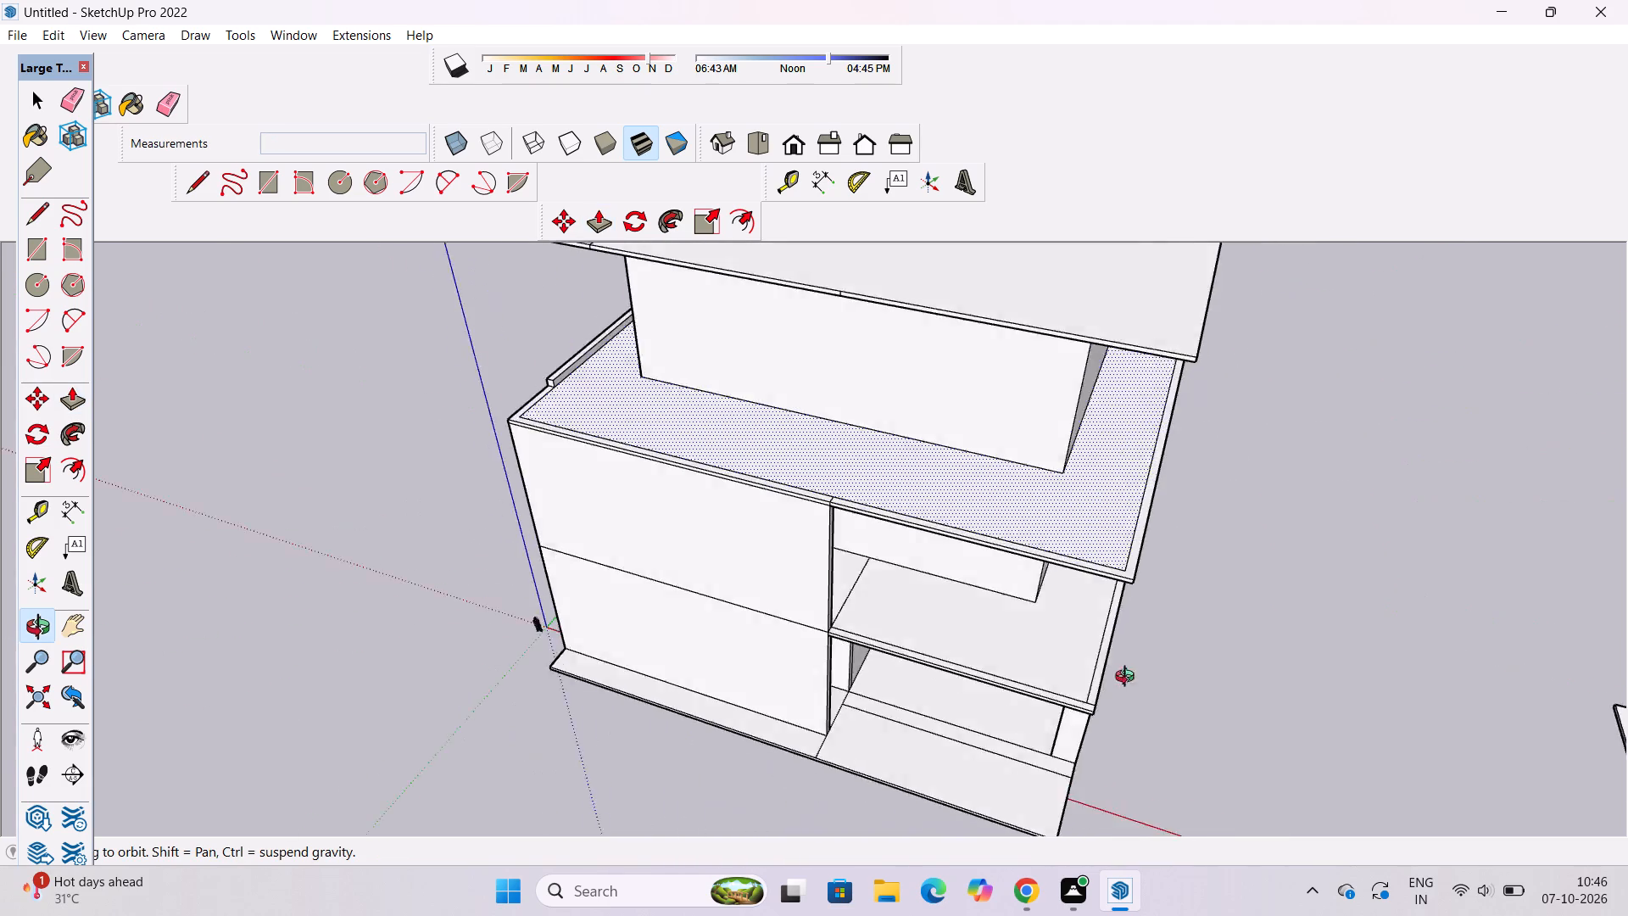
pyautogui.moveTo(1129, 679); pyautogui.dragTo(1418, 675)
pyautogui.moveTo(1202, 577); pyautogui.dragTo(1157, 712)
pyautogui.moveTo(1151, 719); pyautogui.dragTo(1001, 665)
pyautogui.scroll(-4, 1001, 665)
pyautogui.keyDown('shift'); pyautogui.moveTo(1028, 671); pyautogui.dragTo(943, 673); pyautogui.keyUp('shift')
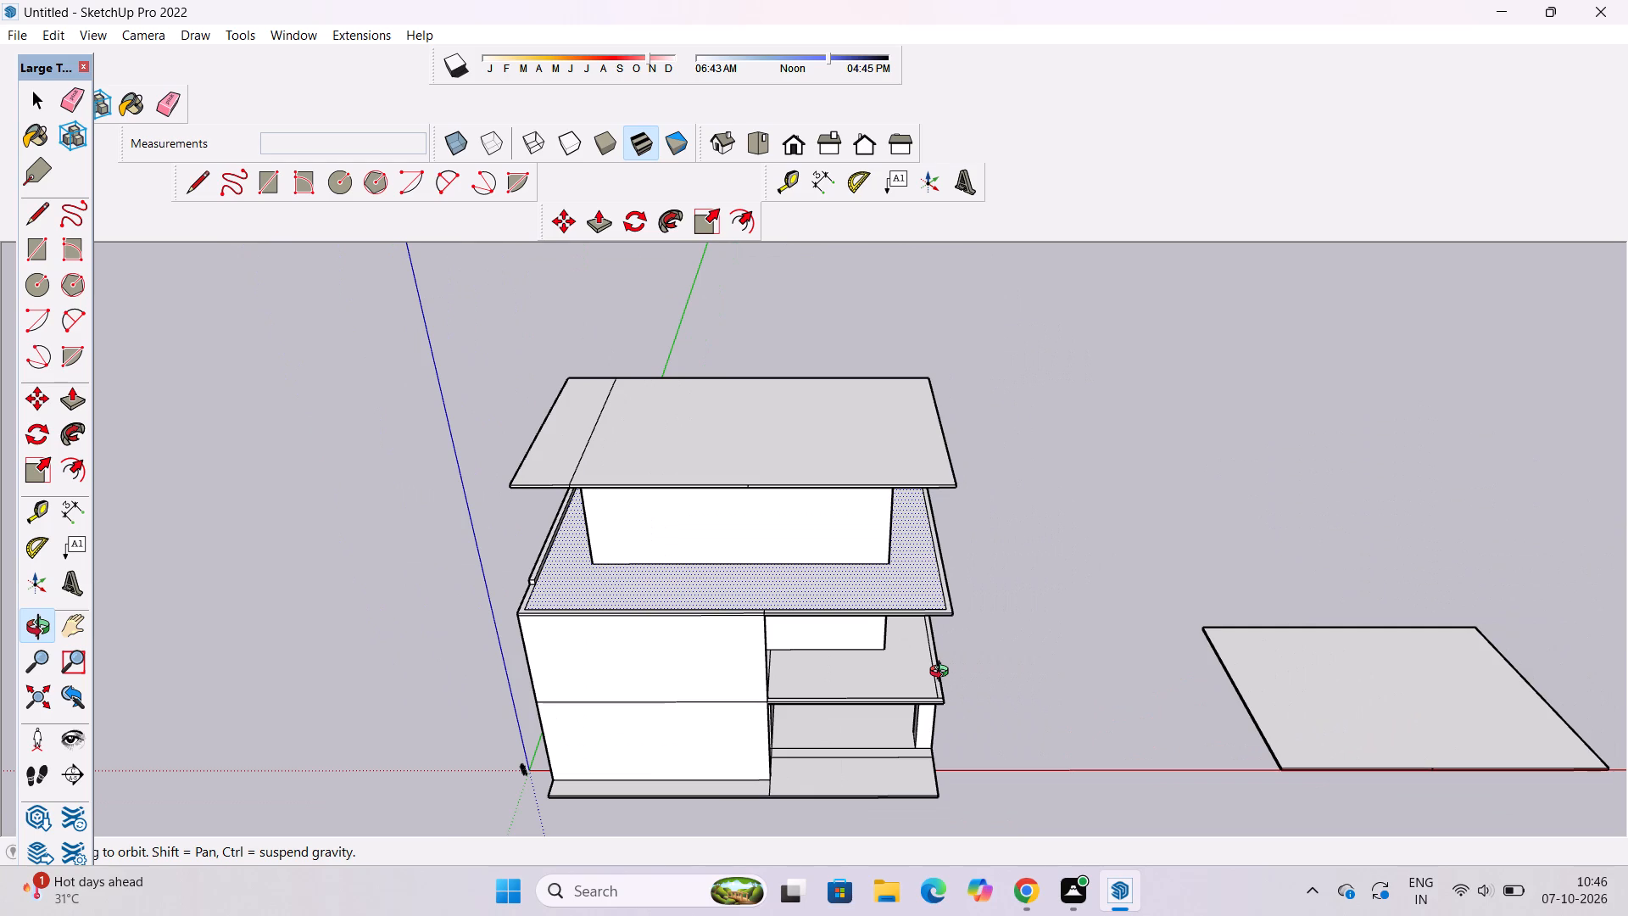
pyautogui.scroll(-3, 943, 673)
pyautogui.keyDown('shift'); pyautogui.moveTo(938, 686); pyautogui.dragTo(840, 763); pyautogui.keyUp('shift')
pyautogui.scroll(4, 818, 793)
pyautogui.keyDown('shift'); pyautogui.moveTo(819, 791); pyautogui.dragTo(822, 780); pyautogui.keyUp('shift')
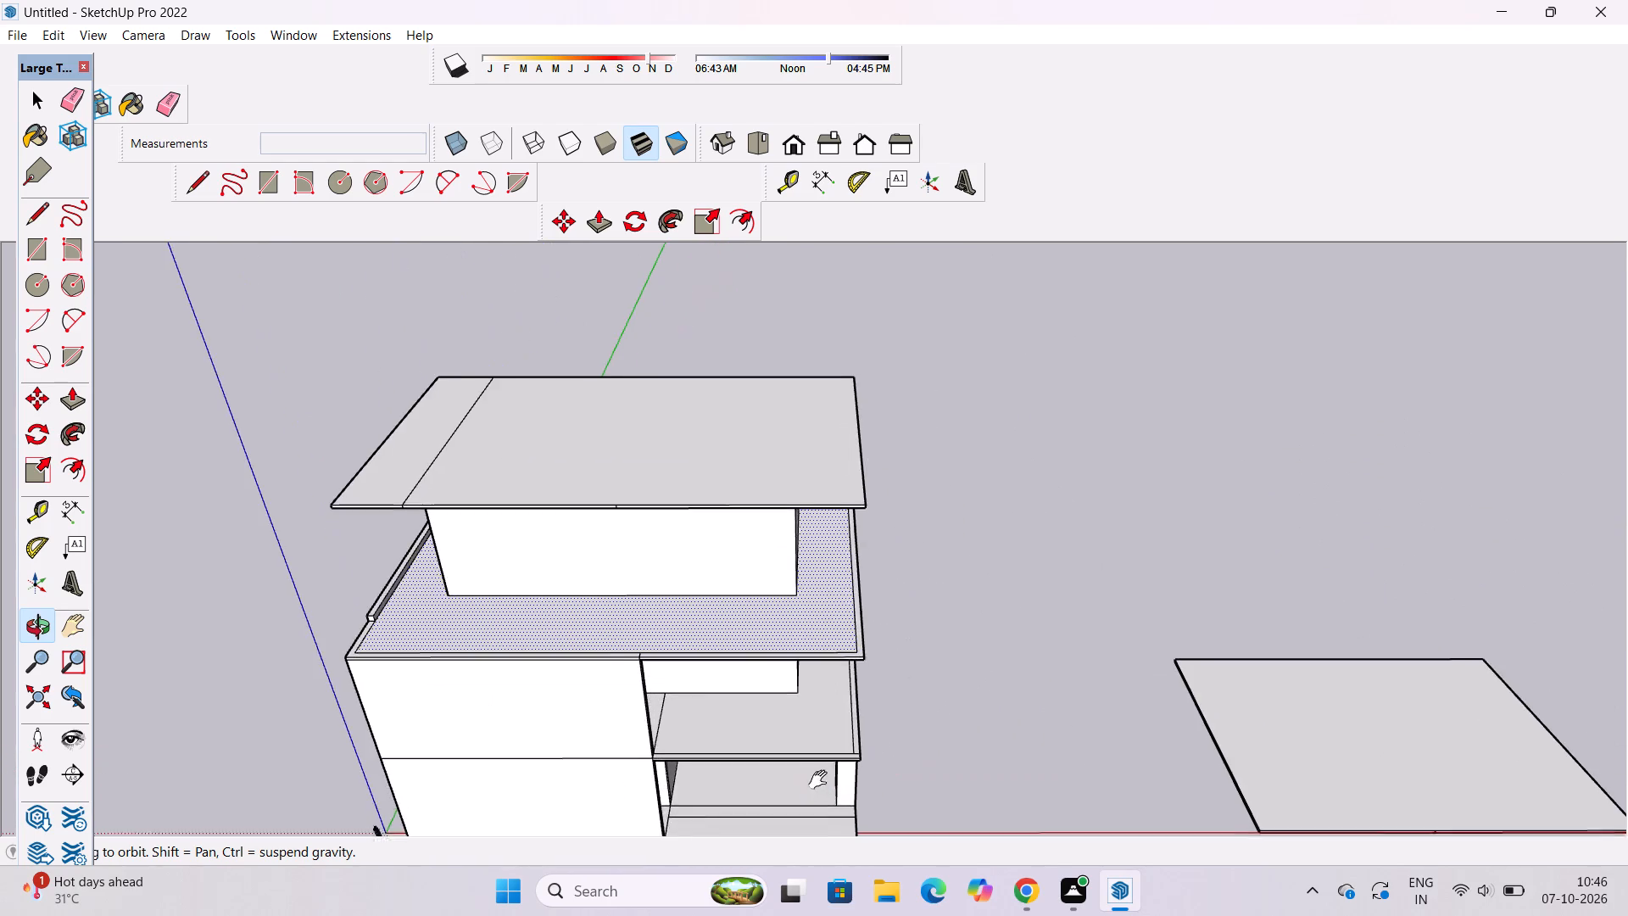
pyautogui.keyDown('shift'); pyautogui.moveTo(822, 780); pyautogui.dragTo(827, 759); pyautogui.keyUp('shift')
pyautogui.moveTo(867, 786); pyautogui.dragTo(850, 530)
pyautogui.moveTo(858, 639); pyautogui.dragTo(1042, 849)
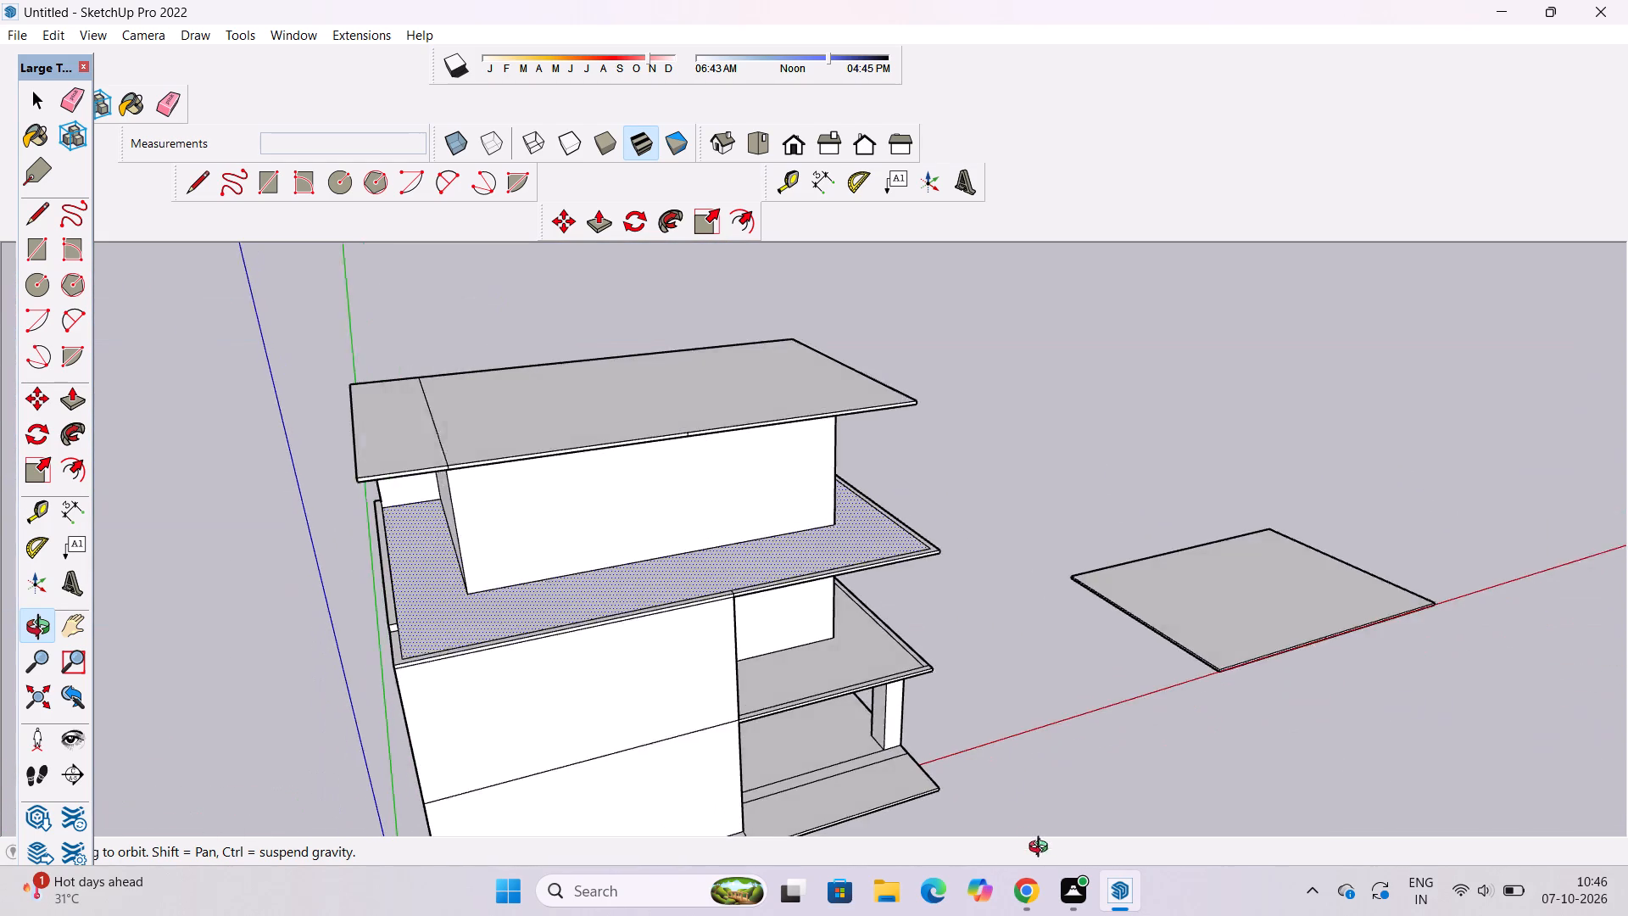
pyautogui.moveTo(1042, 849); pyautogui.dragTo(946, 868)
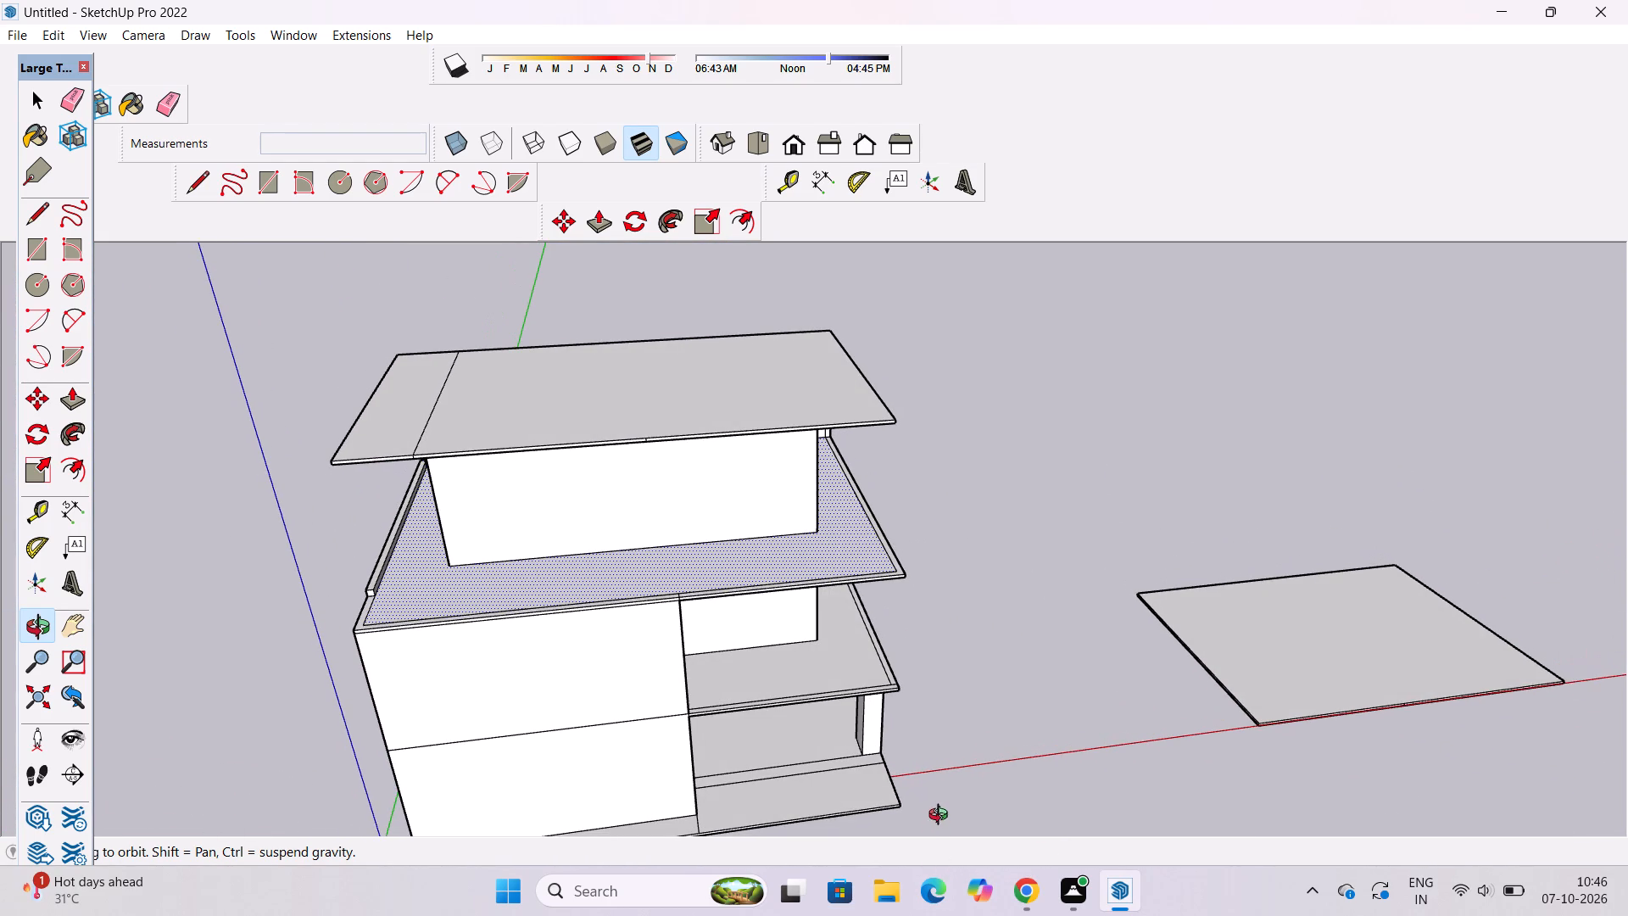
pyautogui.moveTo(921, 727); pyautogui.dragTo(919, 757)
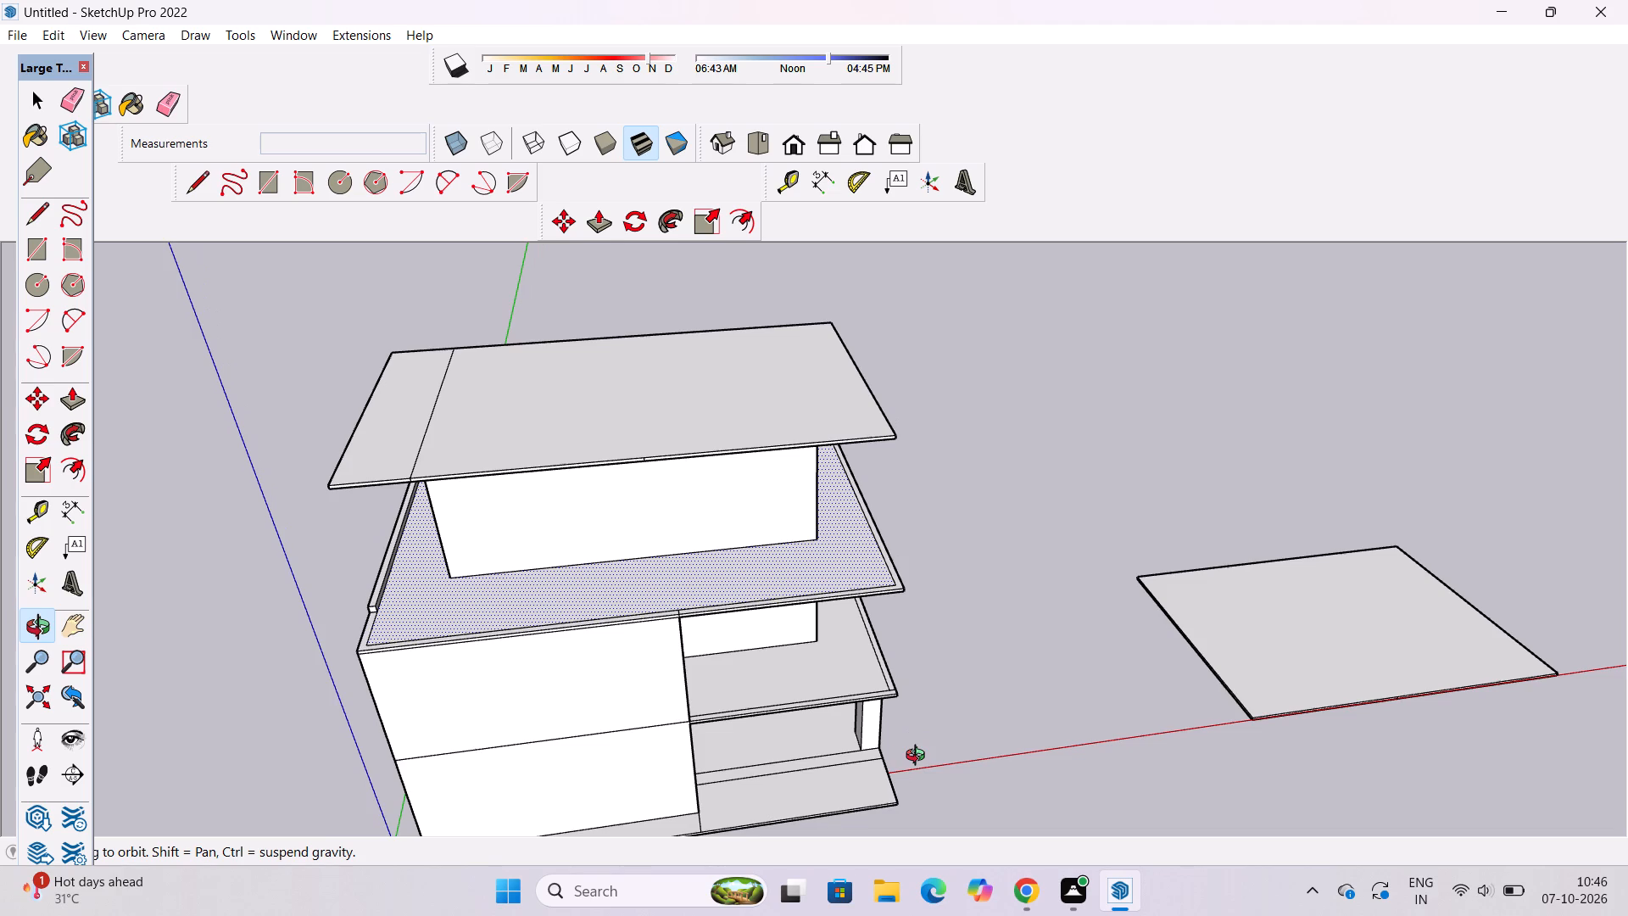
pyautogui.moveTo(919, 757); pyautogui.dragTo(900, 757)
# Draw a rectangle about 7' by 4'9" on the outer corner of the lower bordered slab, above the column.
pyautogui.keyDown('shift'); pyautogui.moveTo(888, 740); pyautogui.dragTo(898, 808); pyautogui.keyUp('shift')
pyautogui.keyDown('shift'); pyautogui.scroll(4, 892, 823); pyautogui.keyUp('shift')
pyautogui.keyDown('shift'); pyautogui.moveTo(911, 758); pyautogui.dragTo(923, 818); pyautogui.keyUp('shift')
pyautogui.keyDown('shift'); pyautogui.moveTo(923, 818); pyautogui.dragTo(906, 723); pyautogui.keyUp('shift')
pyautogui.keyDown('shift'); pyautogui.scroll(6, 905, 702); pyautogui.keyUp('shift')
pyautogui.keyDown('shift'); pyautogui.moveTo(898, 715); pyautogui.dragTo(876, 725); pyautogui.keyUp('shift')
pyautogui.keyDown('shift'); pyautogui.moveTo(876, 725); pyautogui.dragTo(896, 719); pyautogui.keyUp('shift')
pyautogui.moveTo(891, 723); pyautogui.dragTo(873, 737)
pyautogui.press('r')
pyautogui.scroll(4, 773, 729)
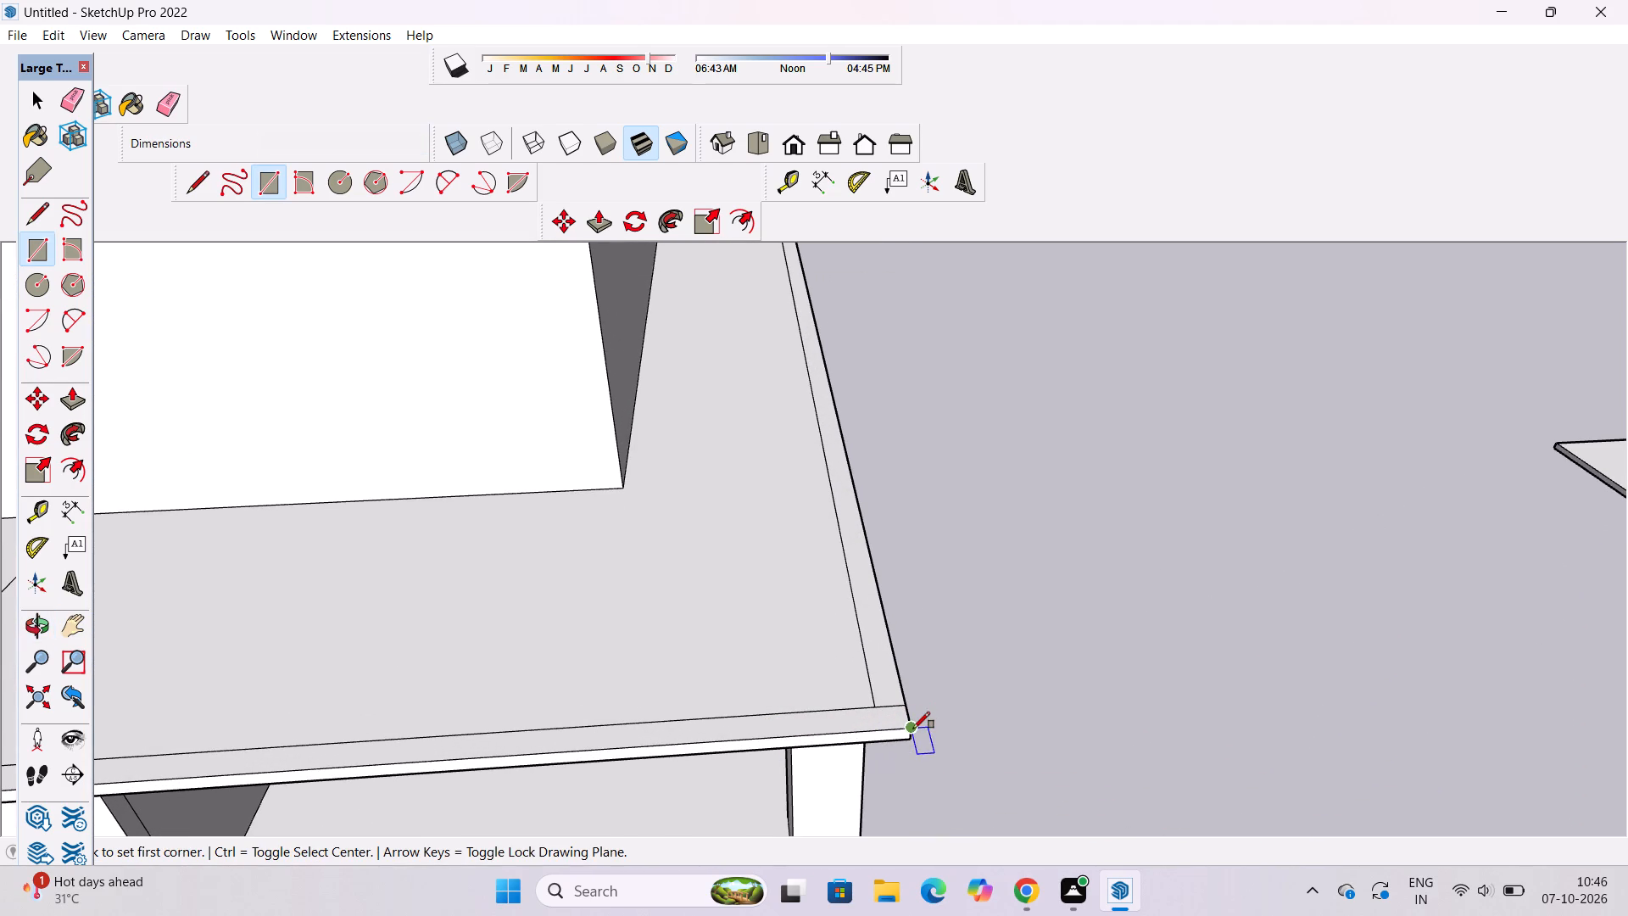
pyautogui.click(911, 729)
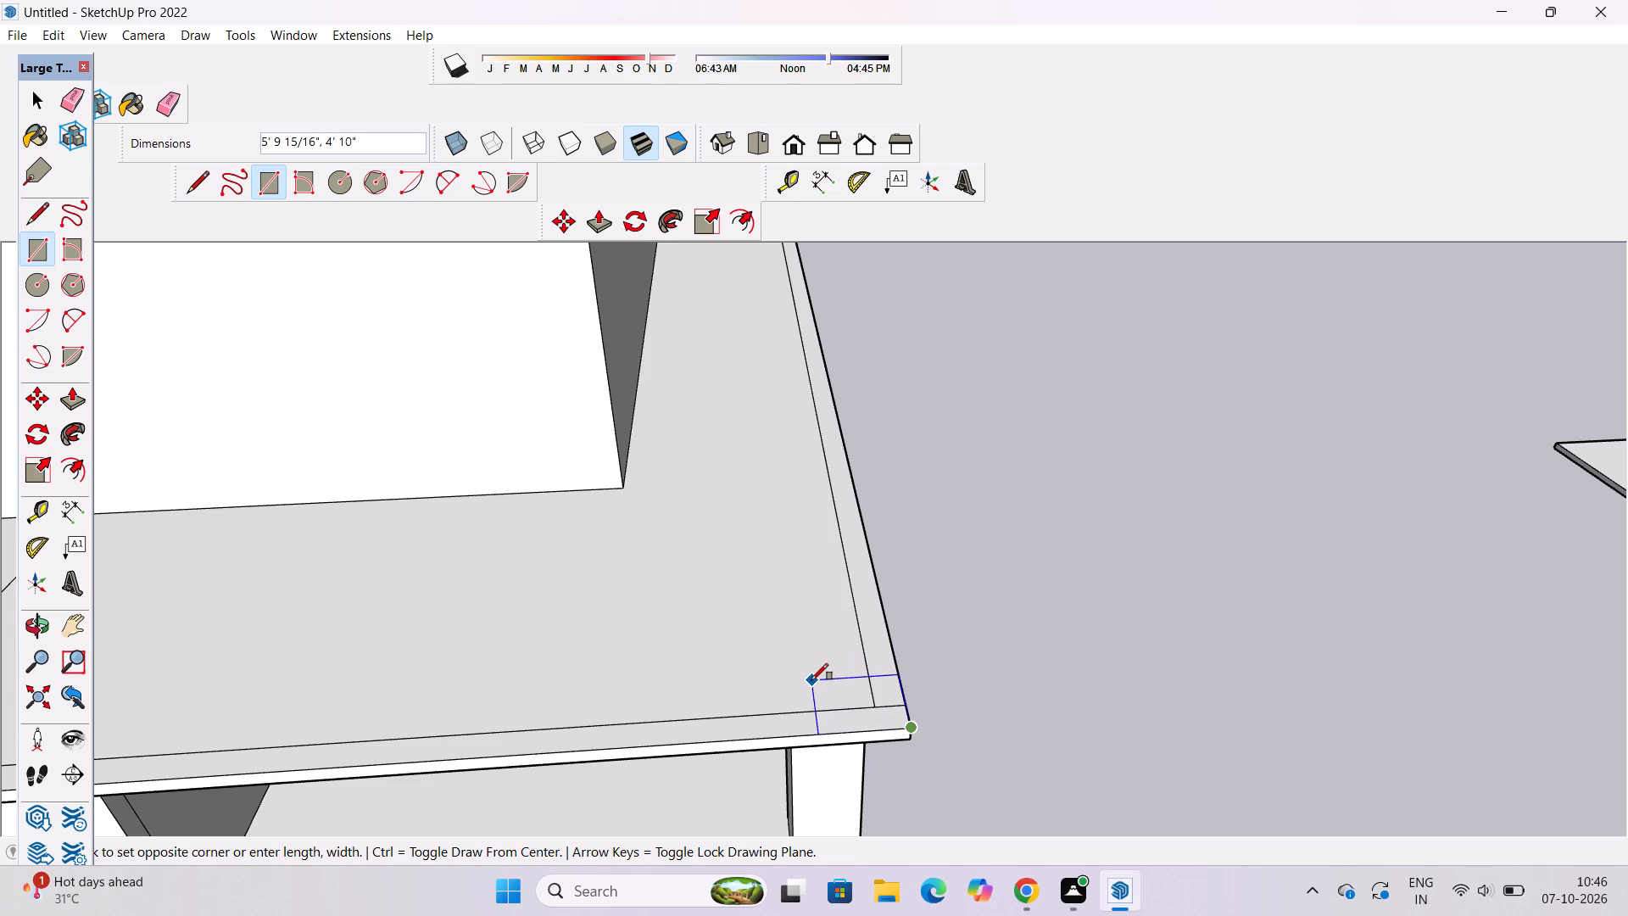
pyautogui.scroll(1, 811, 680)
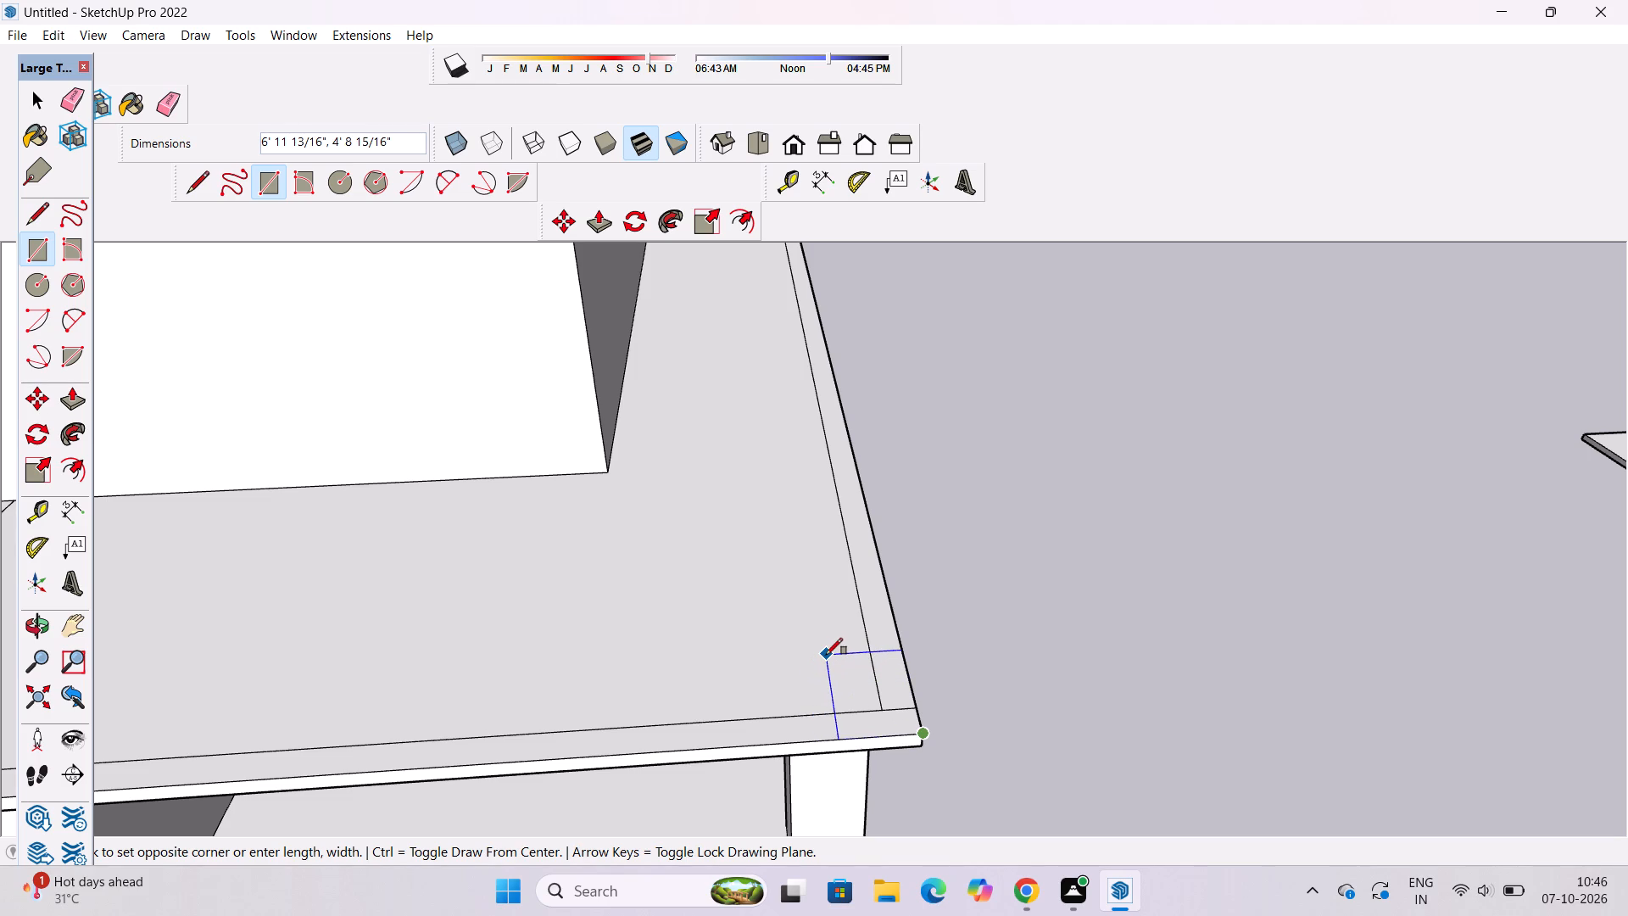
pyautogui.click(826, 651)
pyautogui.press('space')
# Erase the border lines that run inside the new corner rectangle.
pyautogui.write('e')
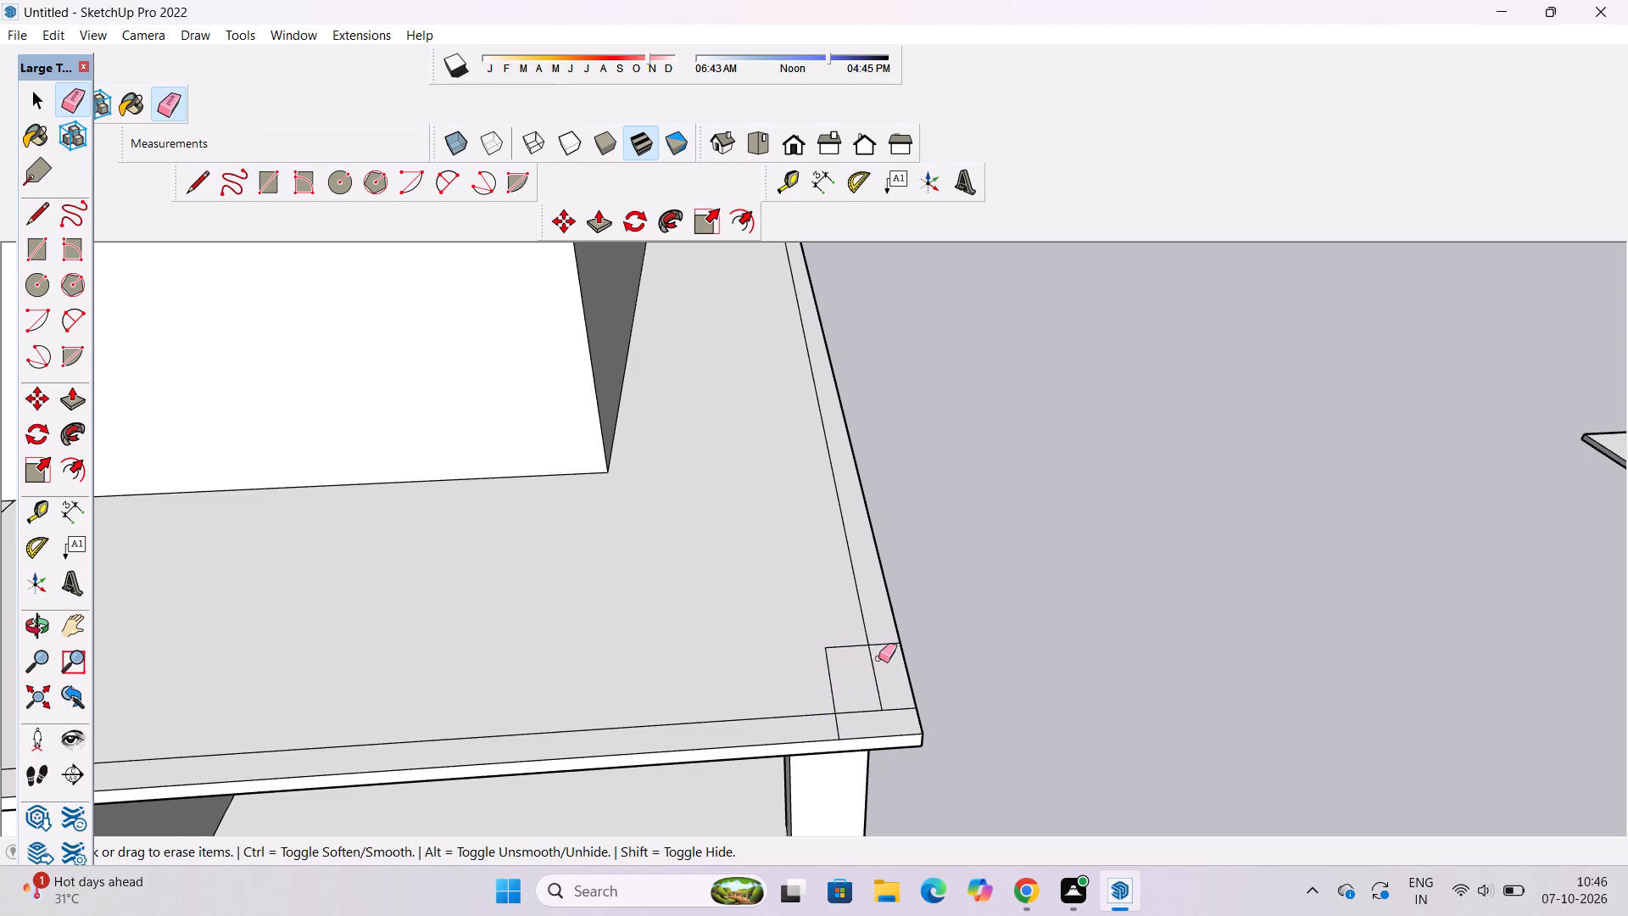
pyautogui.moveTo(878, 665); pyautogui.dragTo(868, 706)
pyautogui.click(888, 708)
pyautogui.press('space')
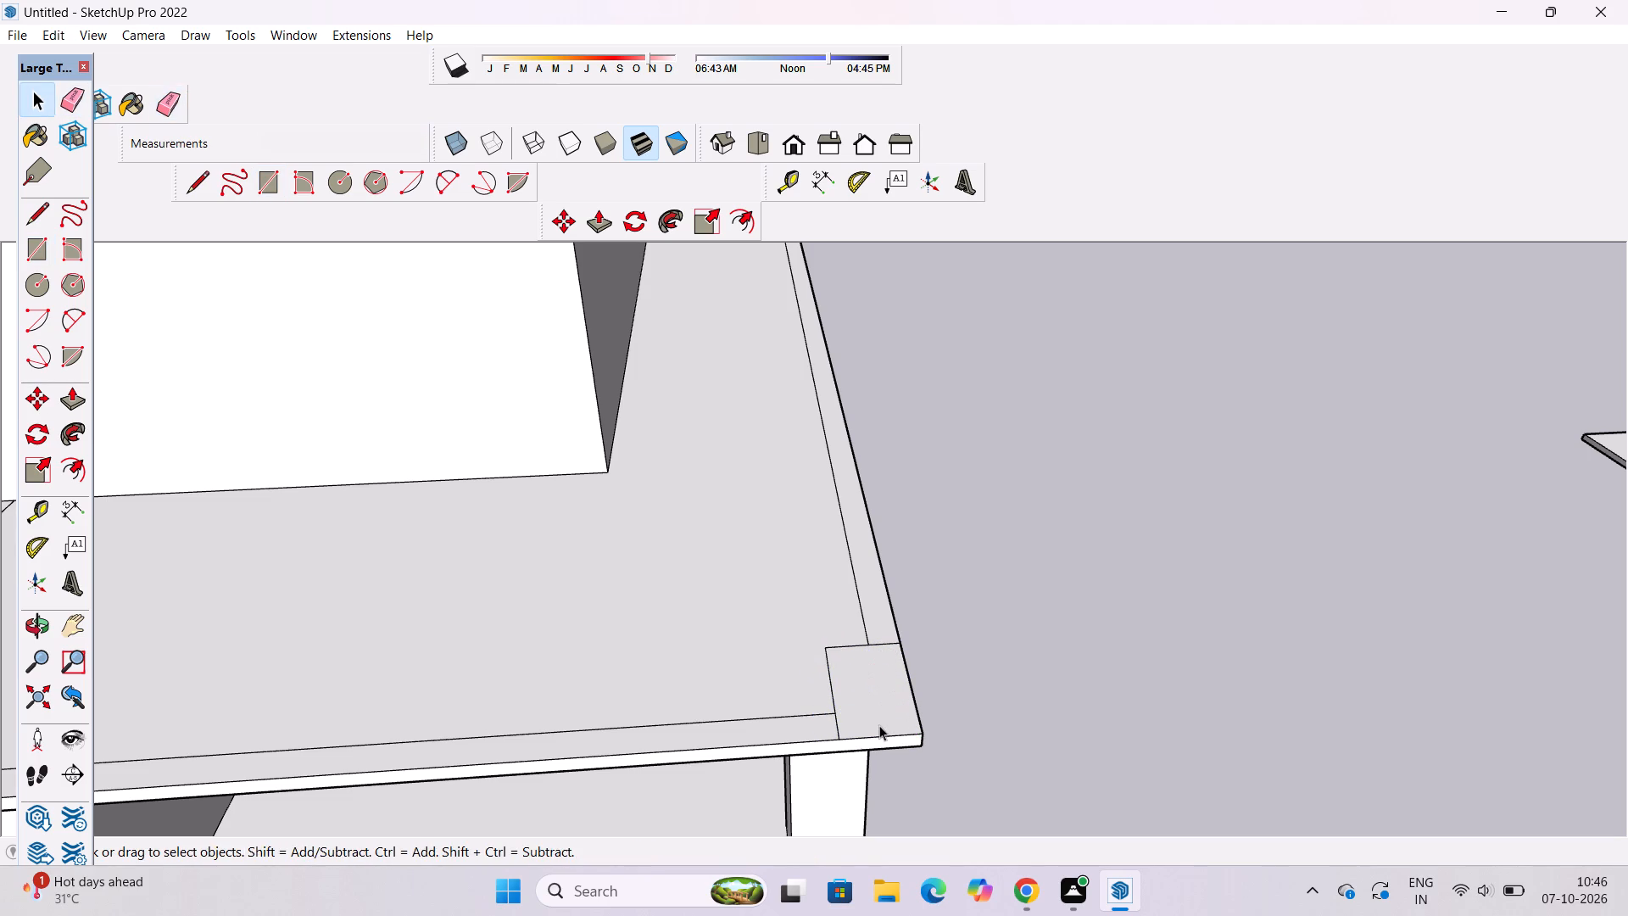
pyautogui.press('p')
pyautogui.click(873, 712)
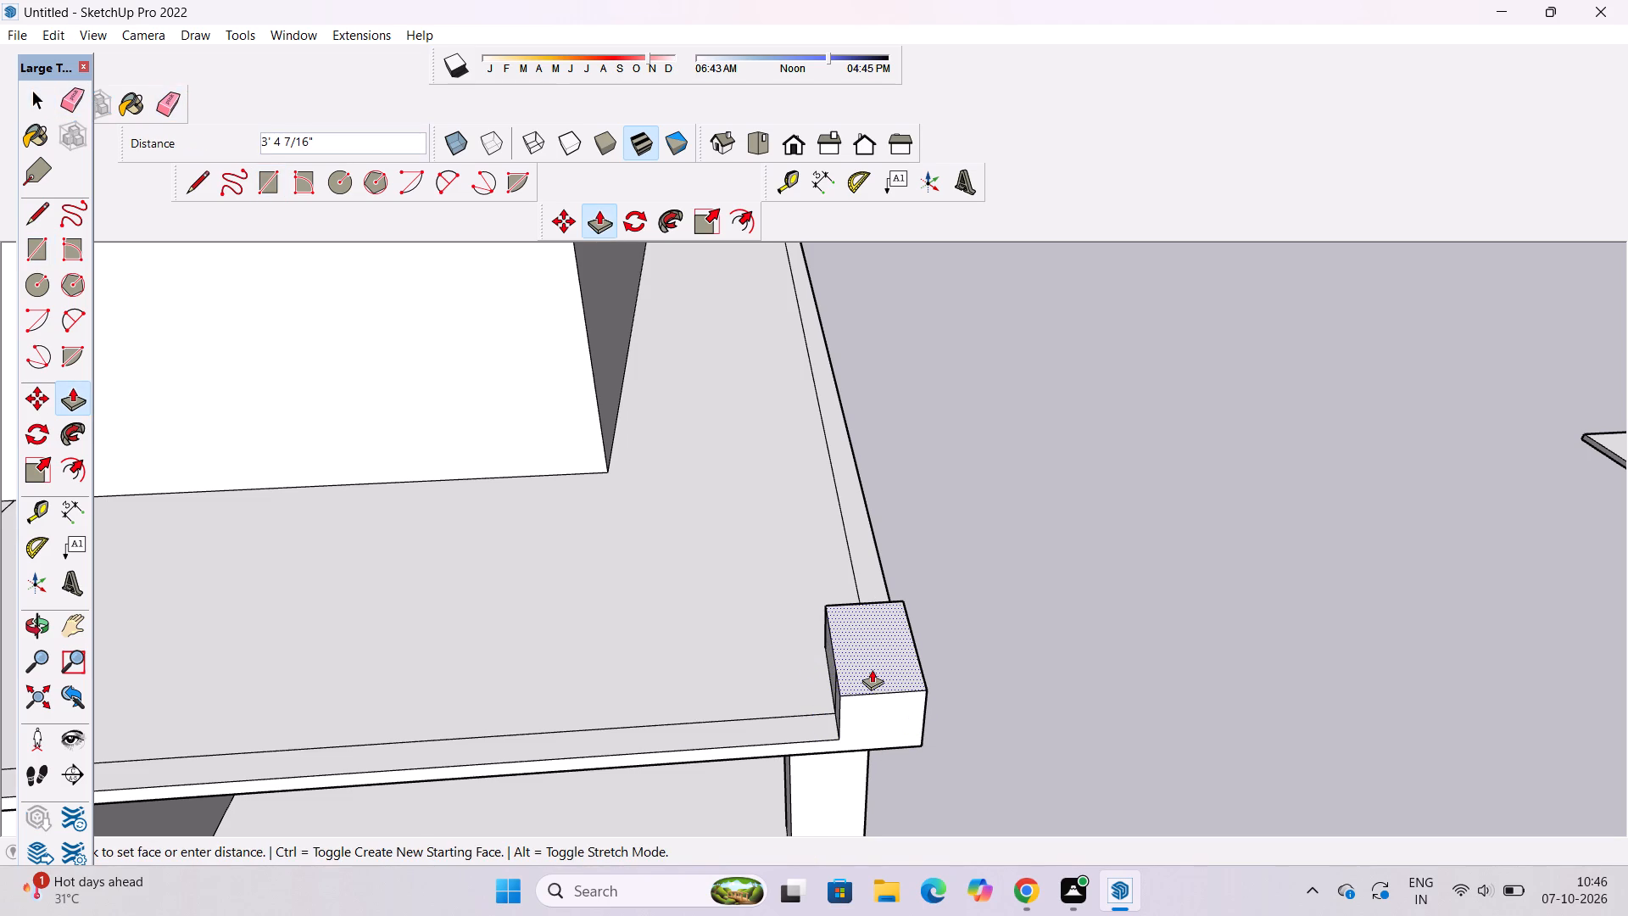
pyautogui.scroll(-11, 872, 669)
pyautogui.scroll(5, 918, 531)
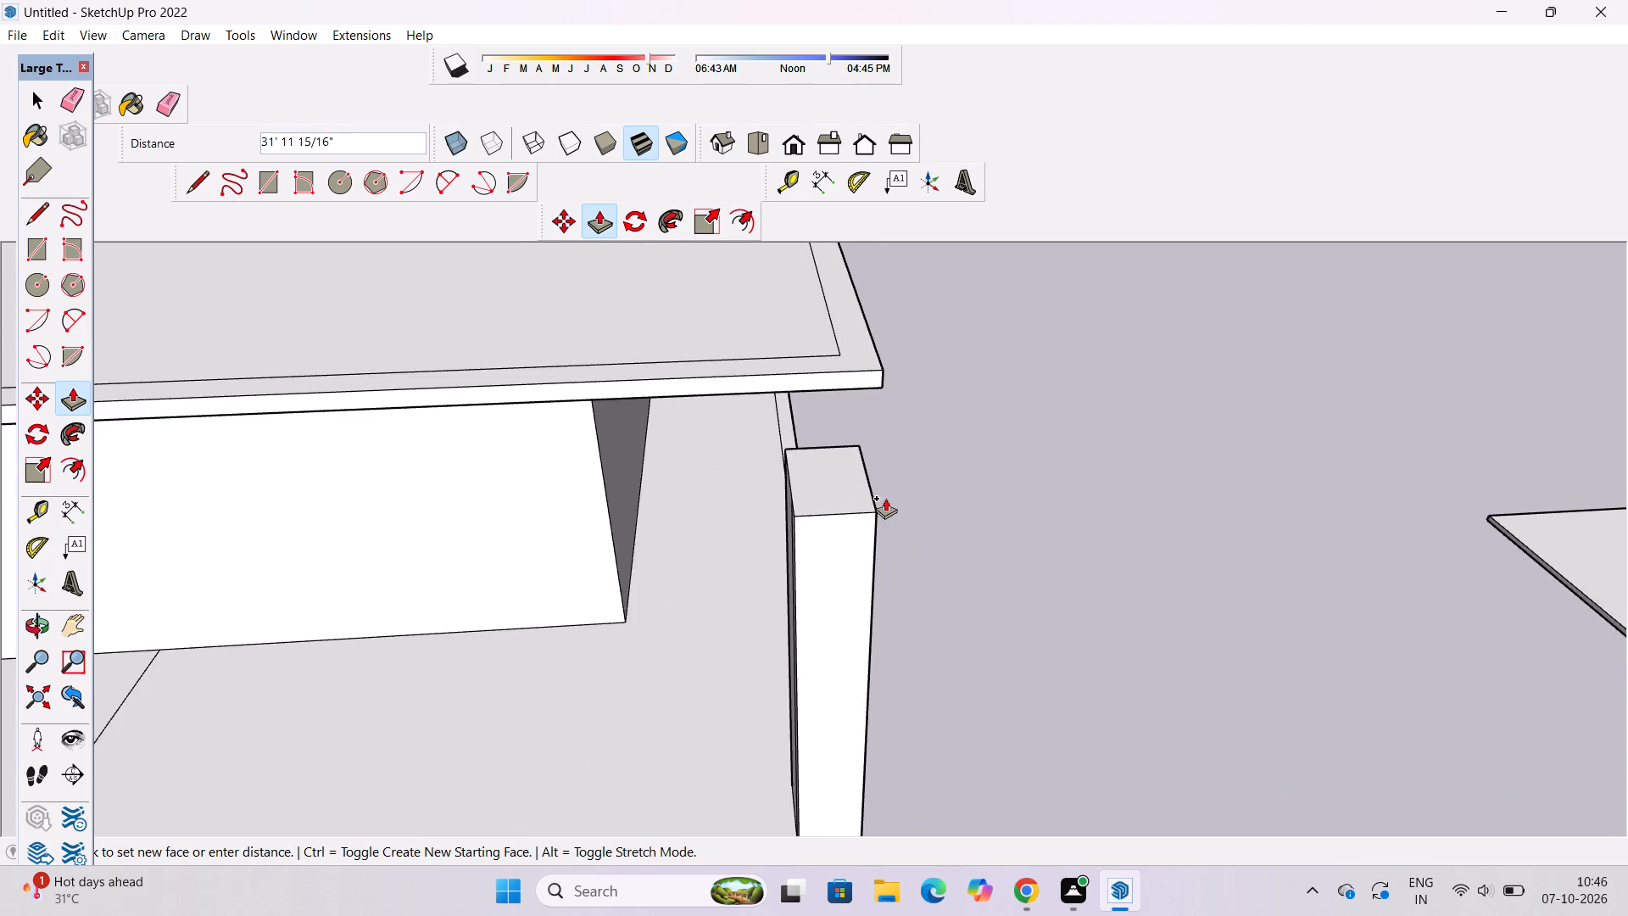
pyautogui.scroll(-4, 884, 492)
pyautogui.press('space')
# Copy the corner rectangle straight up 41' onto the matching corner of the bordered slab above.
pyautogui.scroll(4, 842, 692)
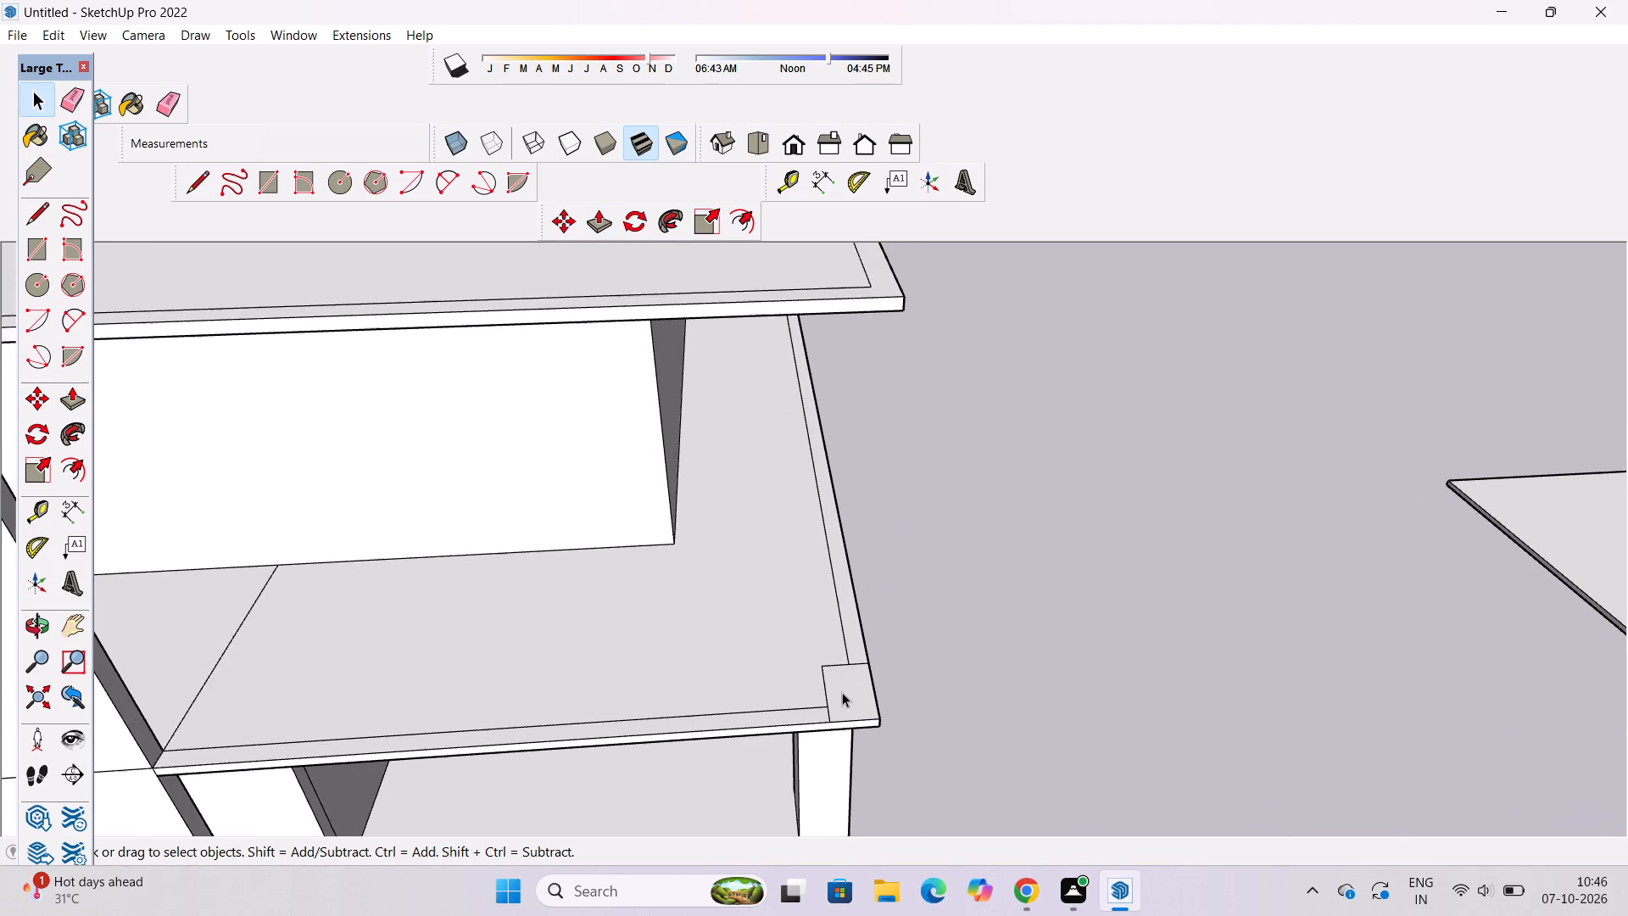
pyautogui.doubleClick(842, 692)
pyautogui.press('m')
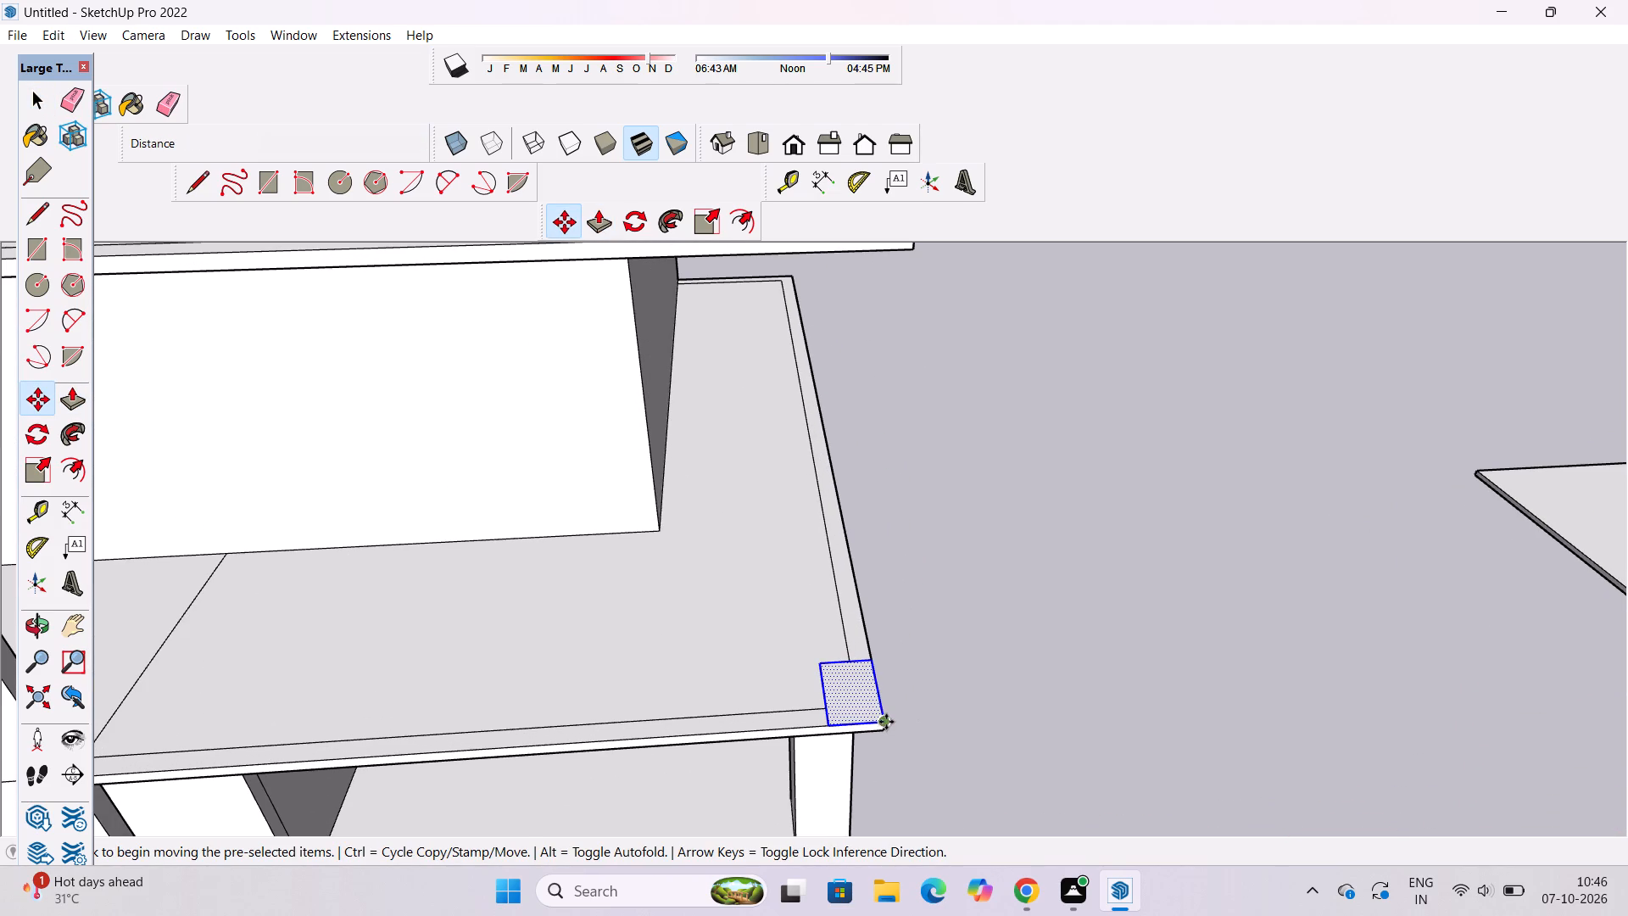
pyautogui.click(886, 722)
pyautogui.scroll(-7, 883, 690)
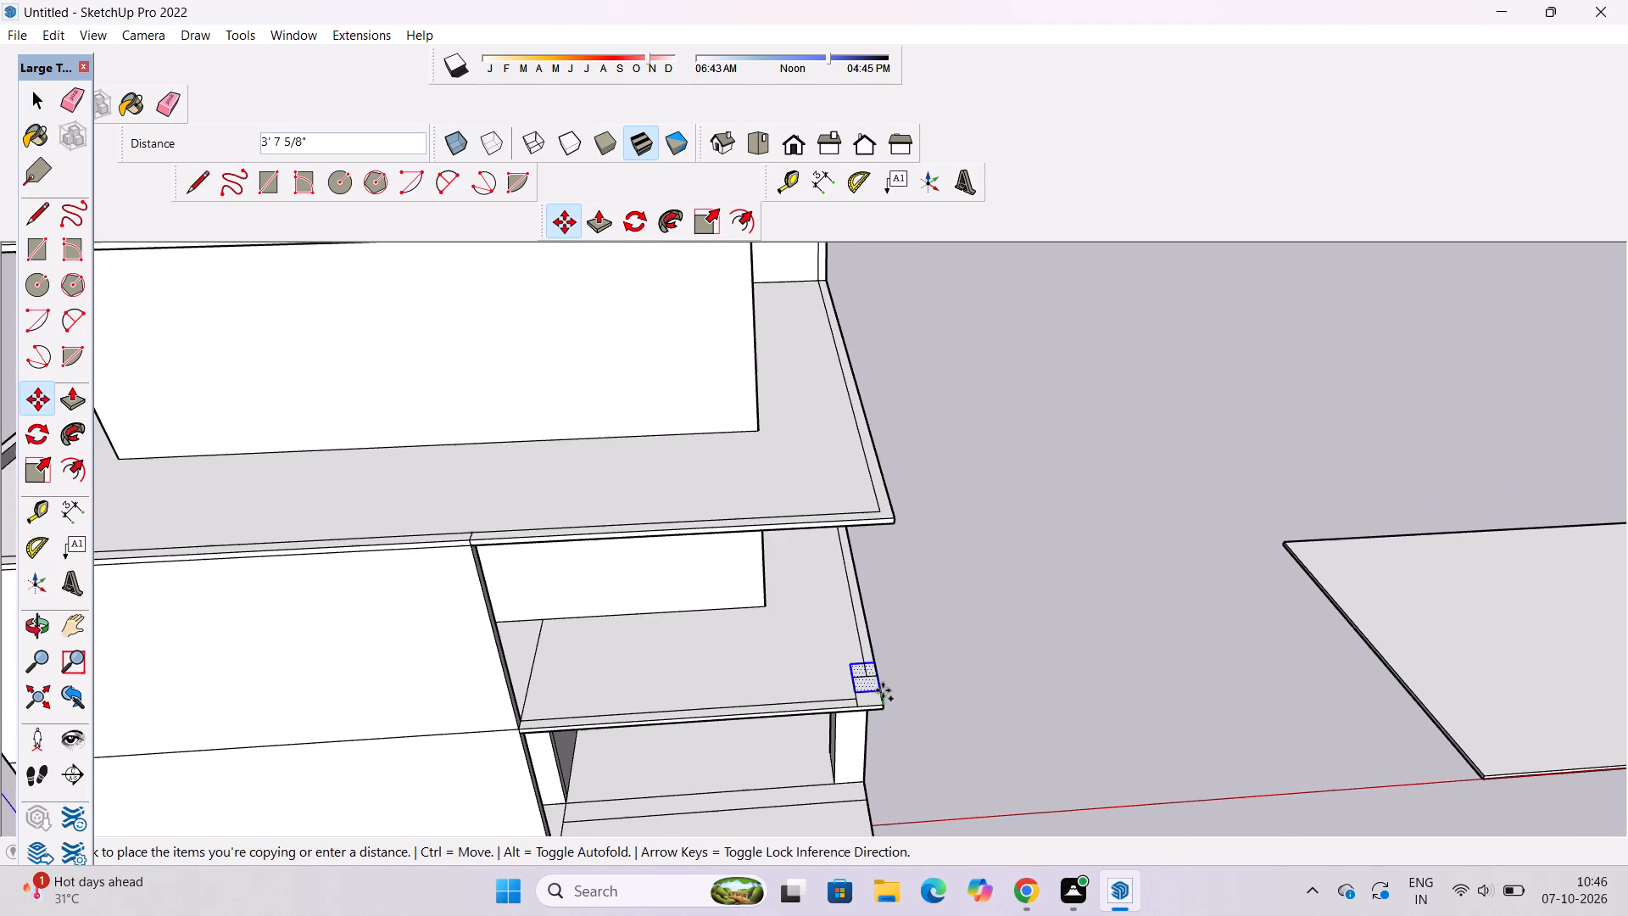
pyautogui.scroll(8, 886, 517)
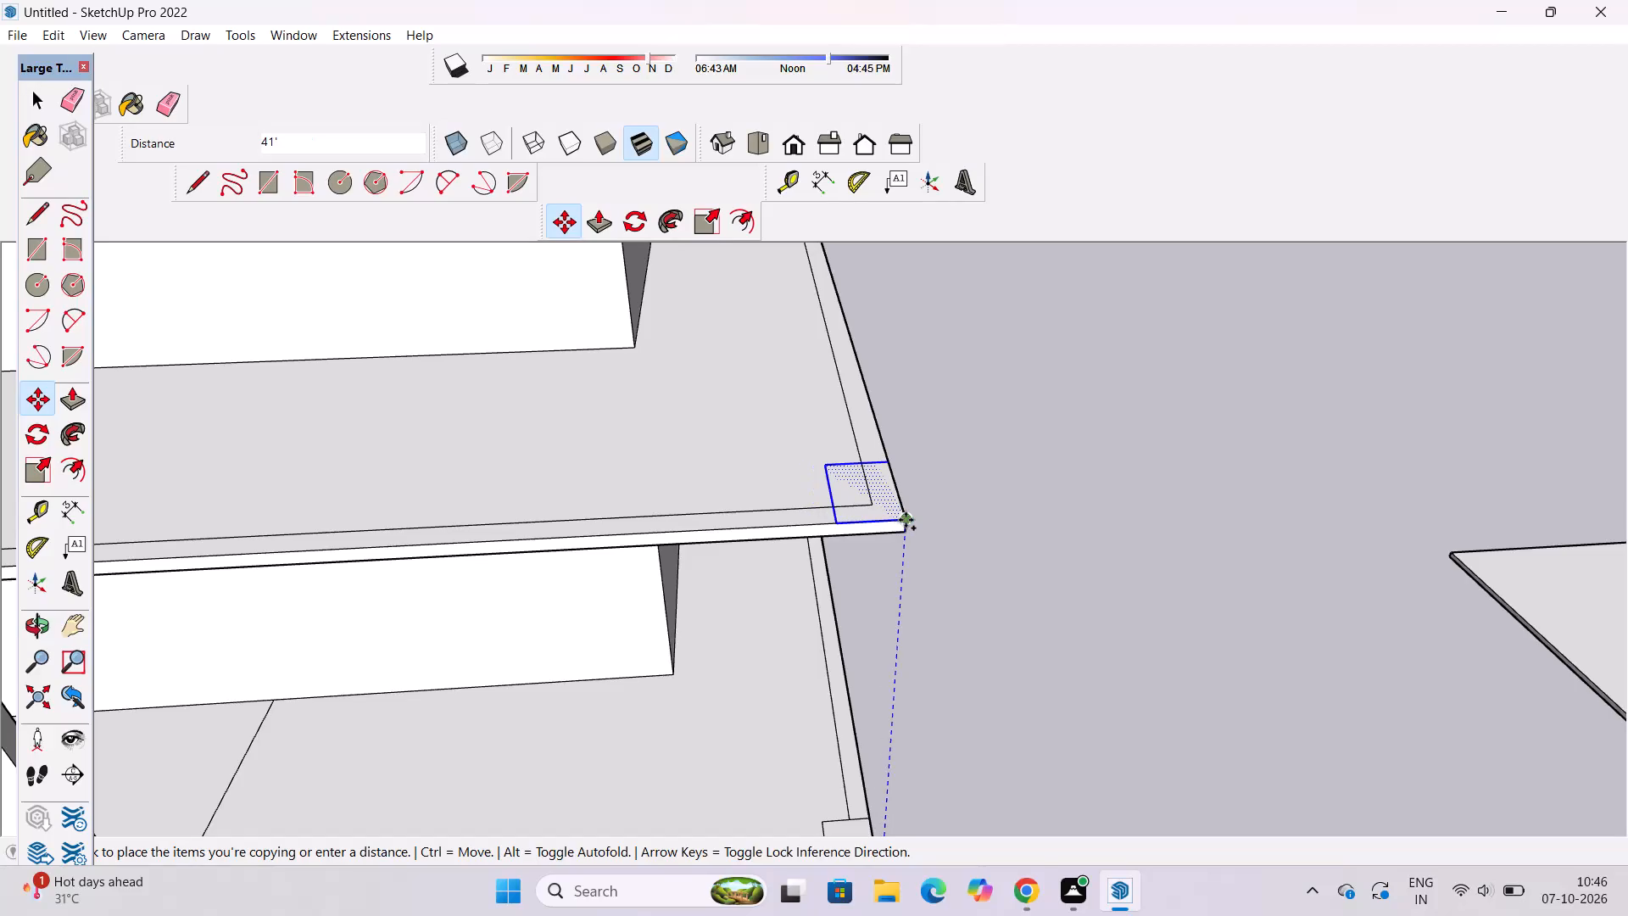
pyautogui.click(906, 520)
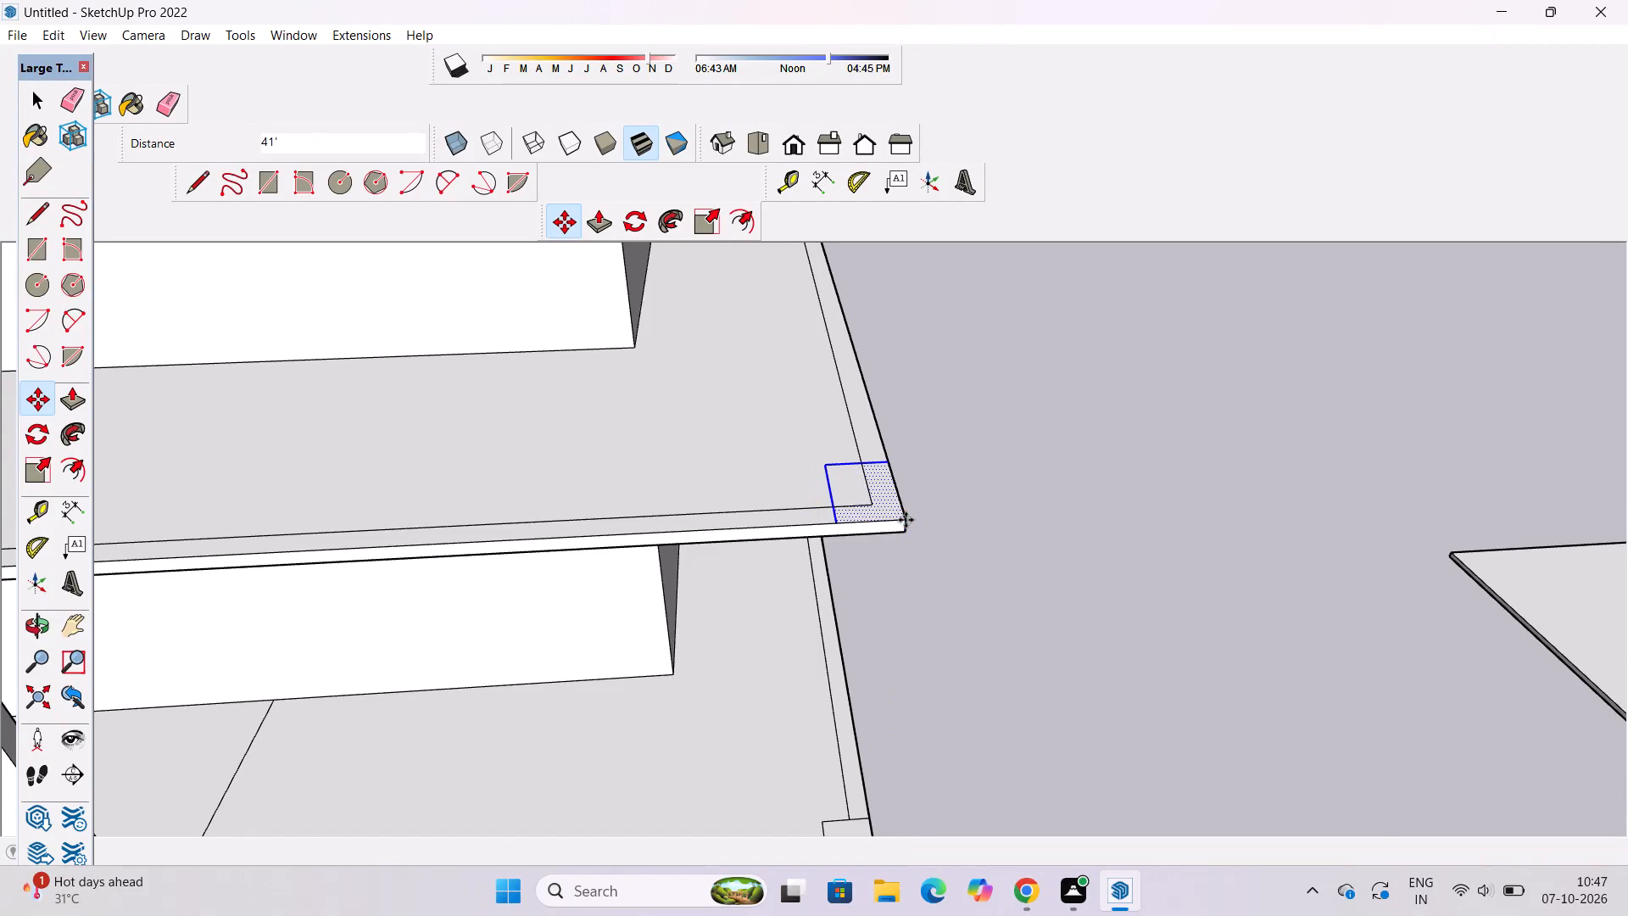
pyautogui.scroll(-15, 906, 520)
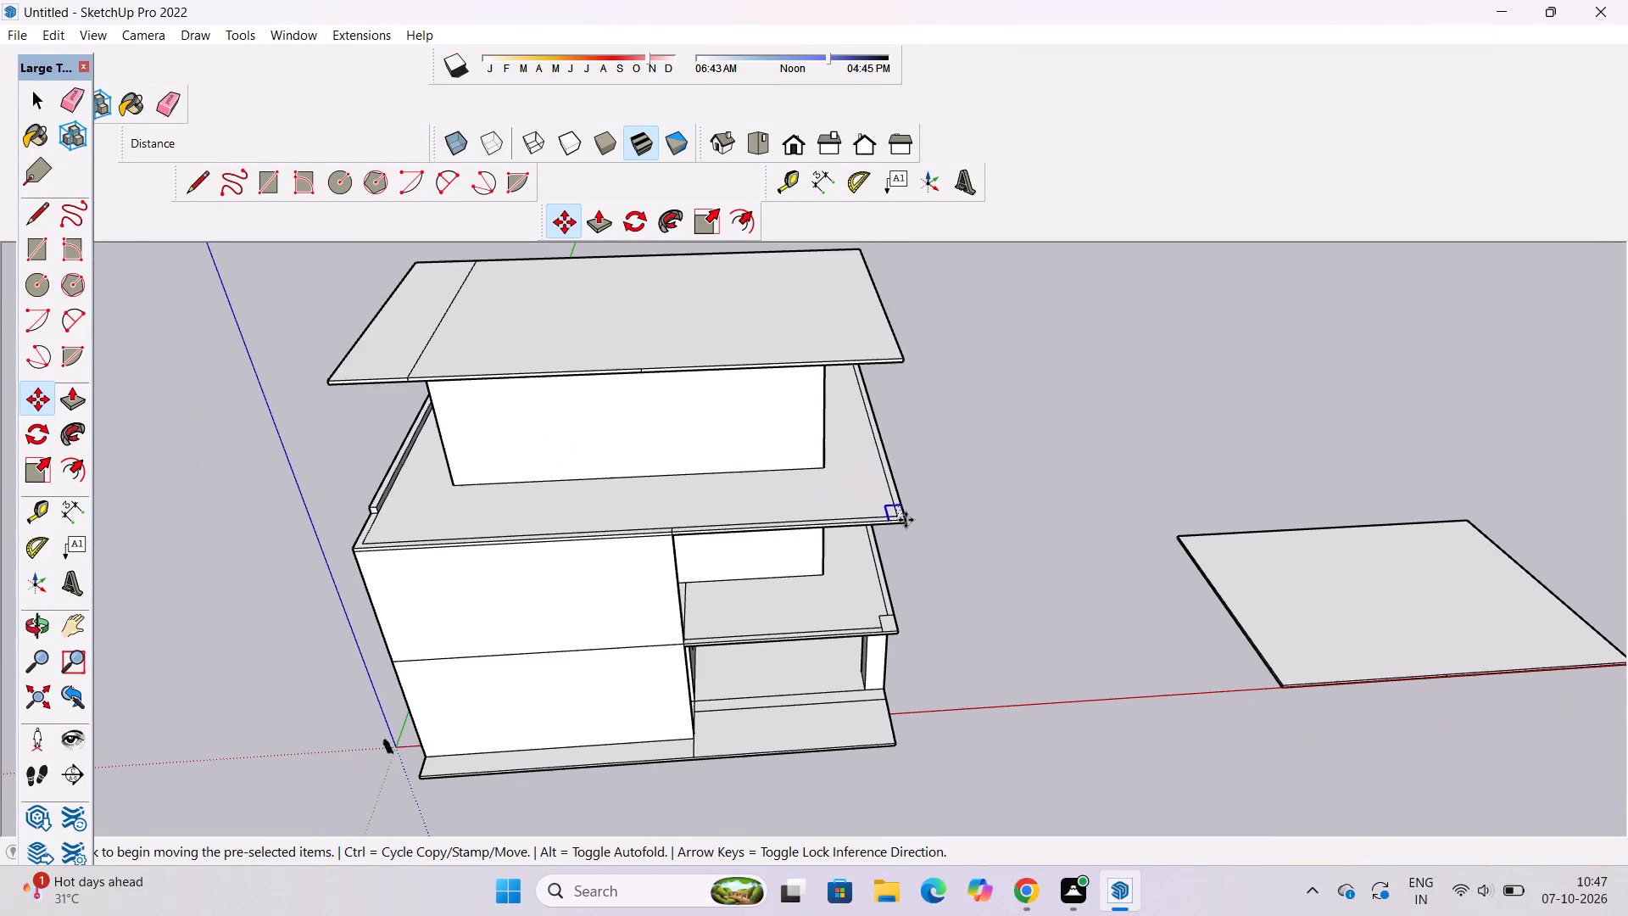
# Copy the upper corner rectangle about 34' outward along the red axis, clear of the building.
pyautogui.scroll(8, 906, 520)
pyautogui.click(908, 519)
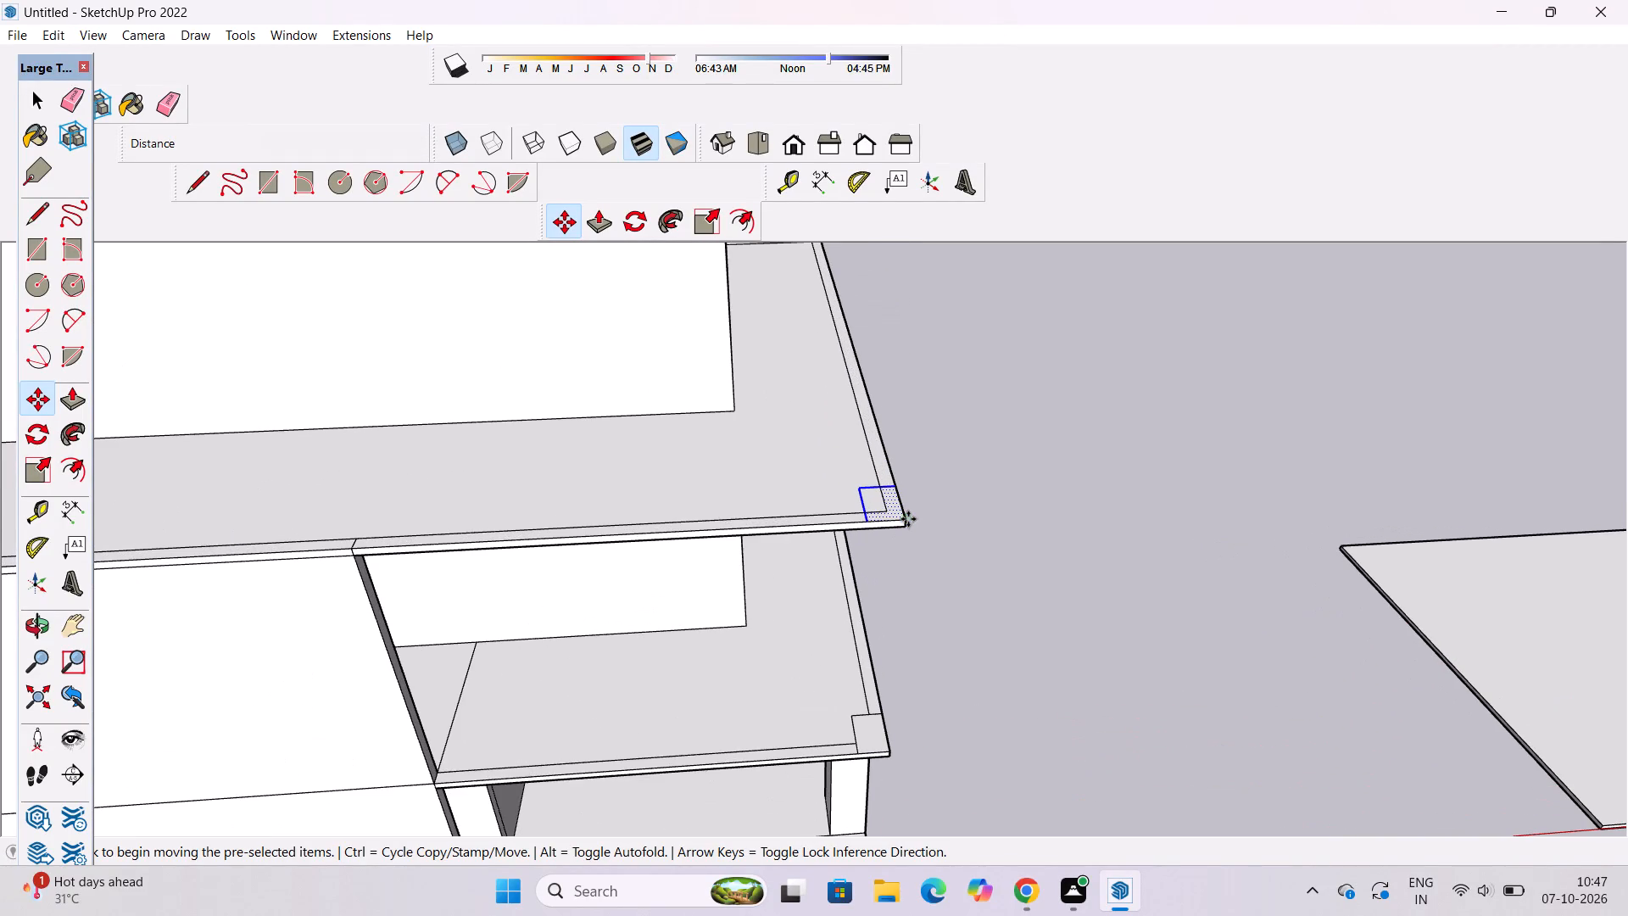
pyautogui.click(1177, 515)
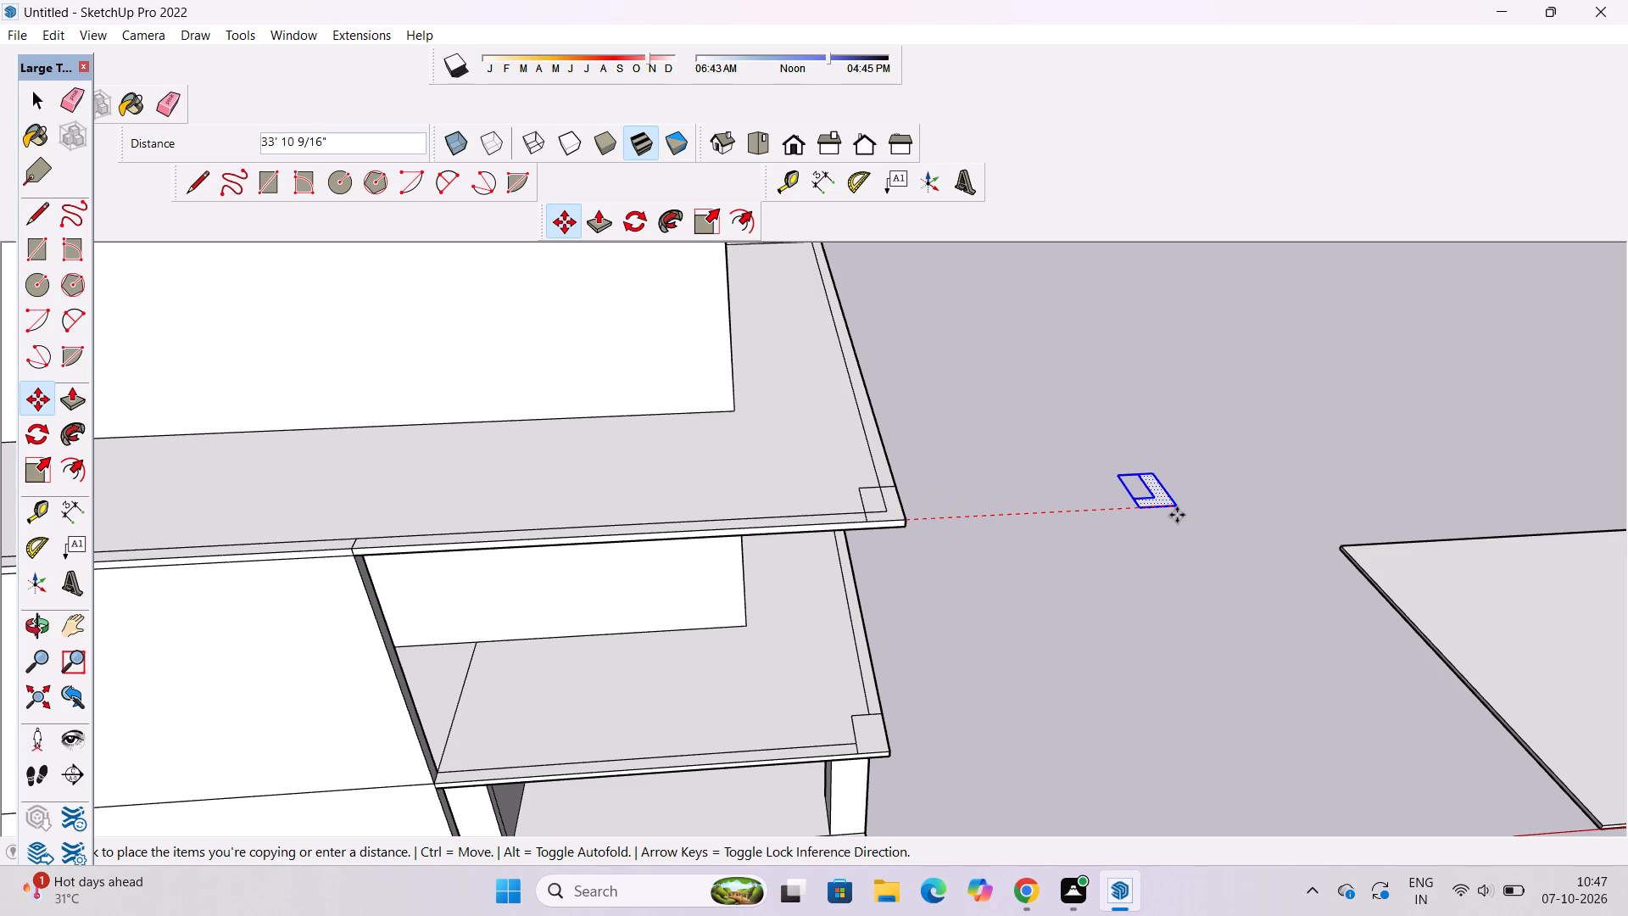
pyautogui.press('space')
# Erase the border lines inside the corner rectangle on the upper bordered slab.
pyautogui.press('e')
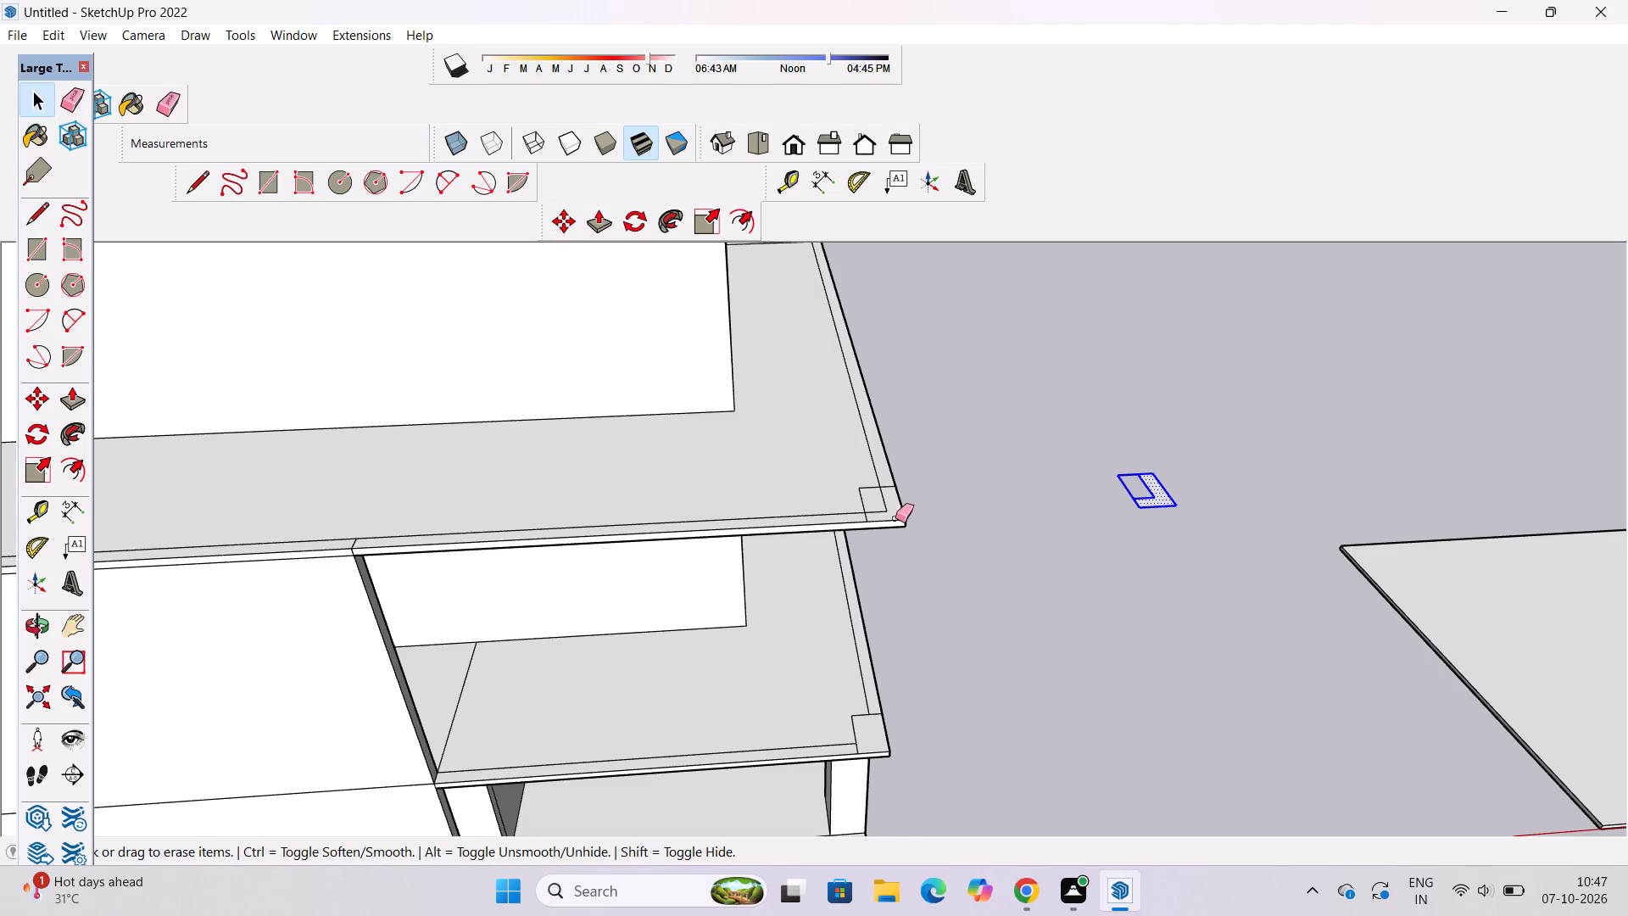
pyautogui.scroll(10, 896, 517)
pyautogui.moveTo(886, 460); pyautogui.dragTo(857, 504)
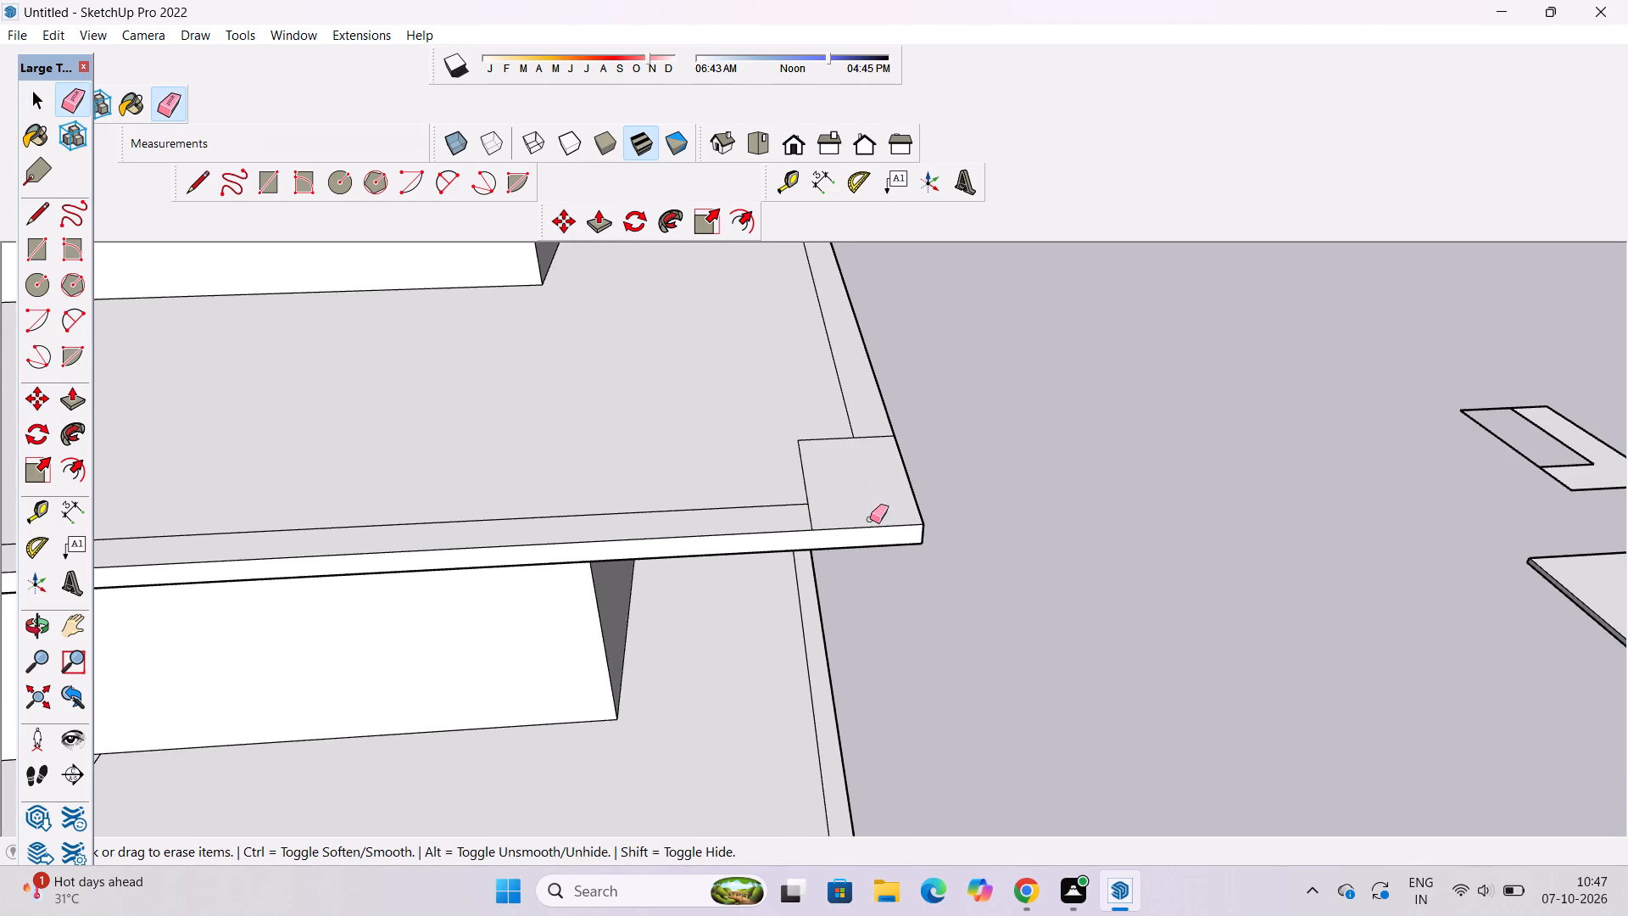
# Push/Pull the corner rectangle on the lower bordered slab up 40' to the slab above to form a corner column.
pyautogui.scroll(-5, 895, 494)
pyautogui.scroll(-4, 685, 477)
pyautogui.scroll(-2, 696, 633)
pyautogui.scroll(4, 758, 695)
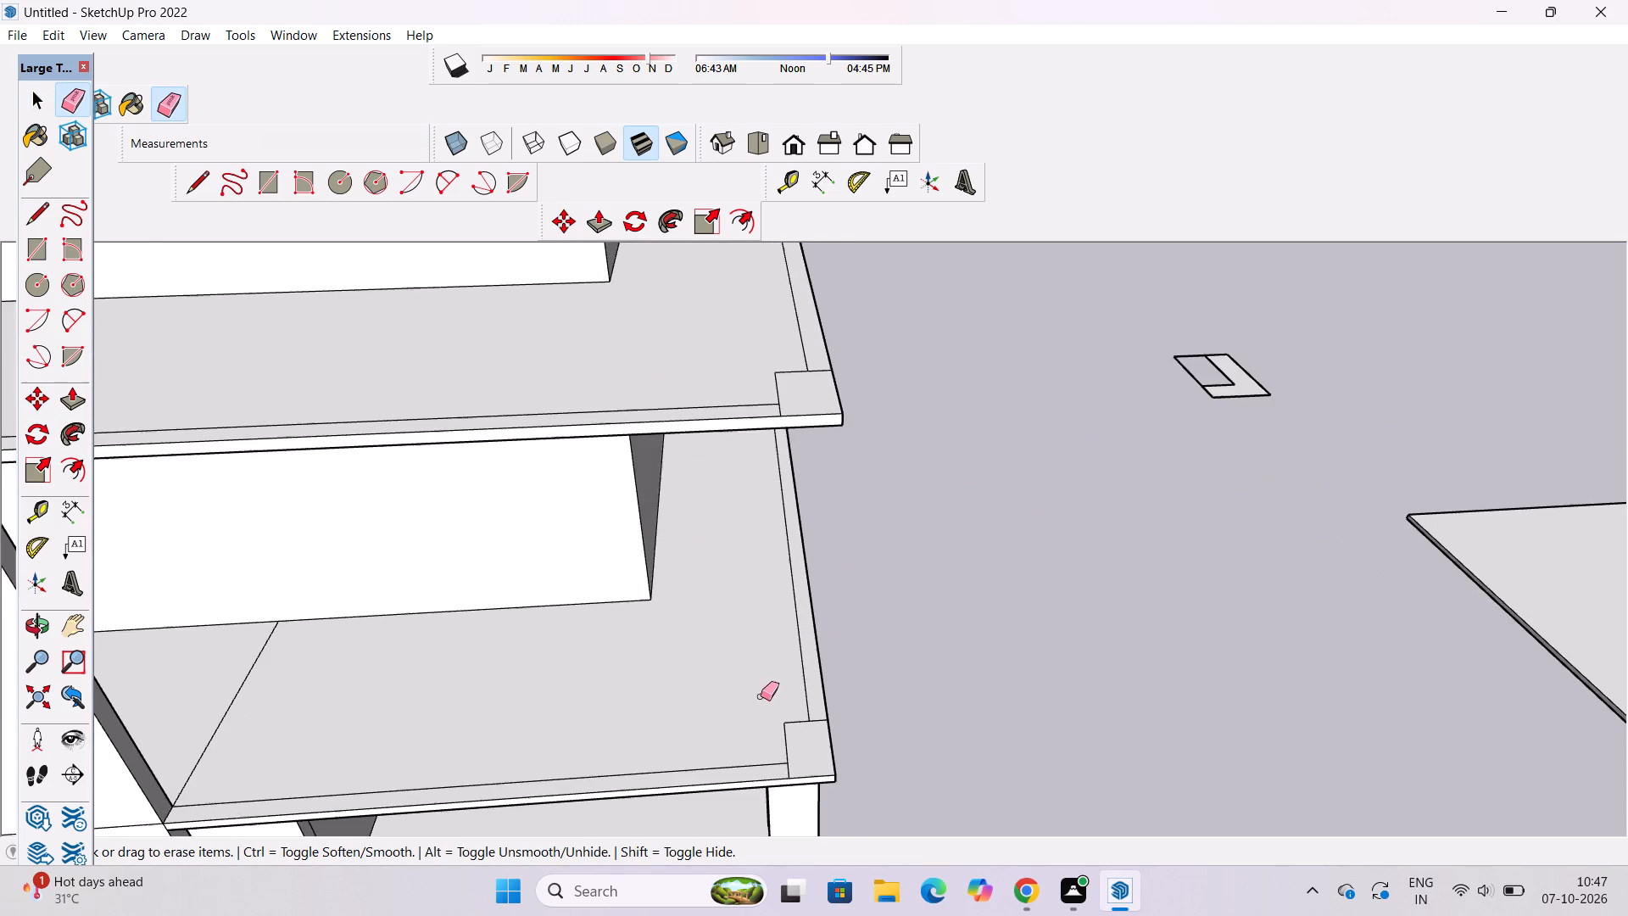
pyautogui.press('space')
pyautogui.scroll(4, 816, 809)
pyautogui.click(811, 723)
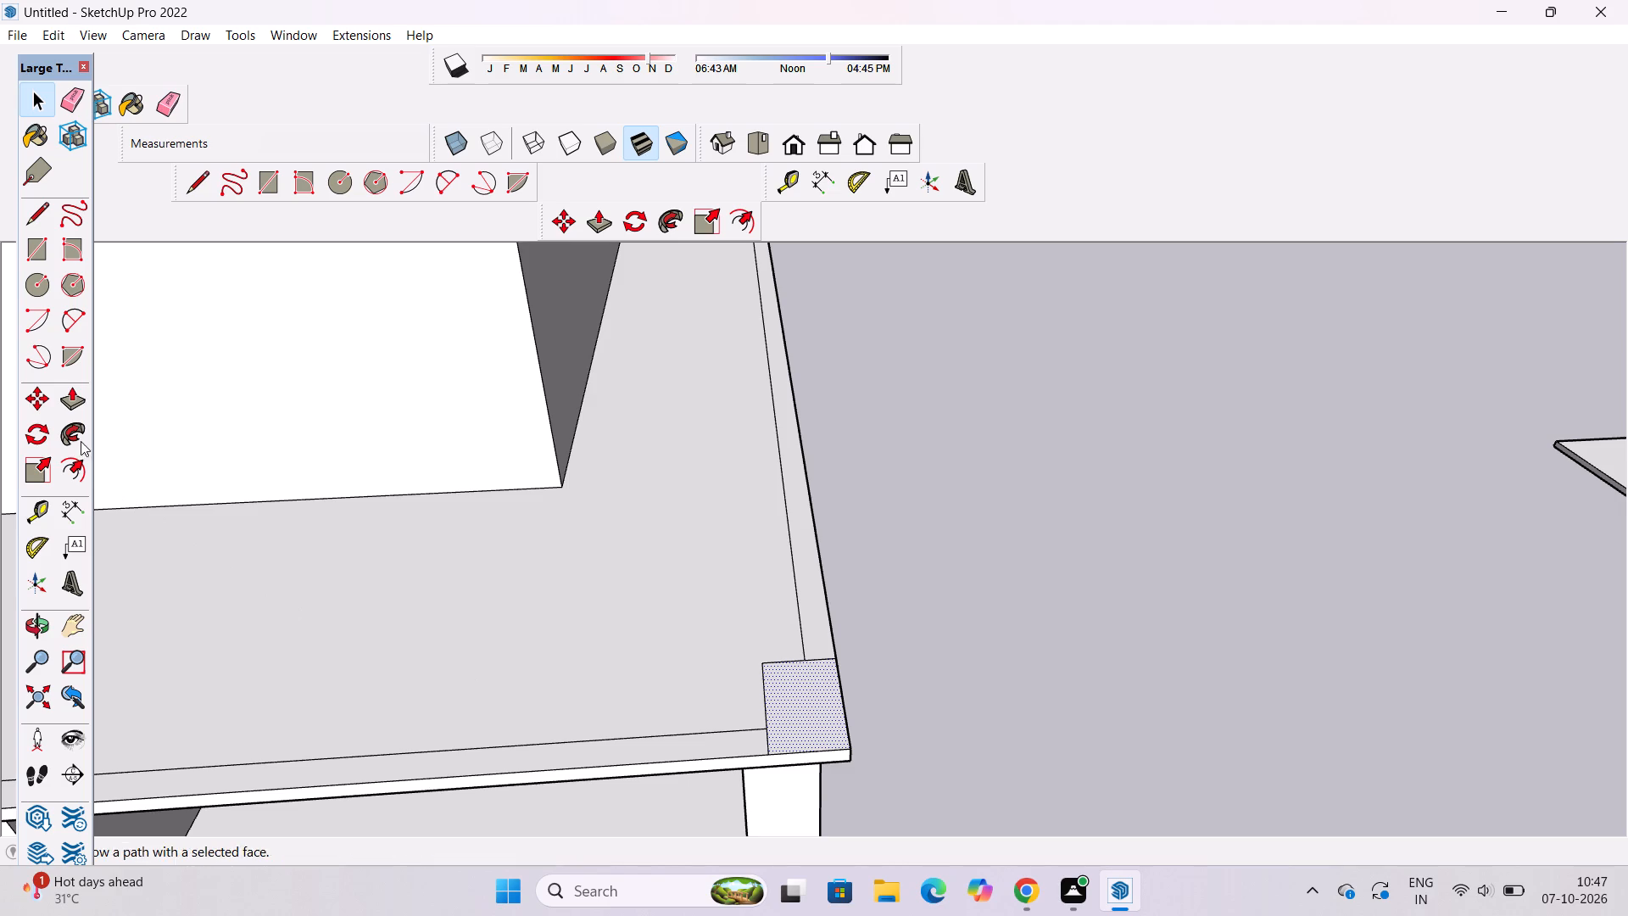
pyautogui.click(70, 398)
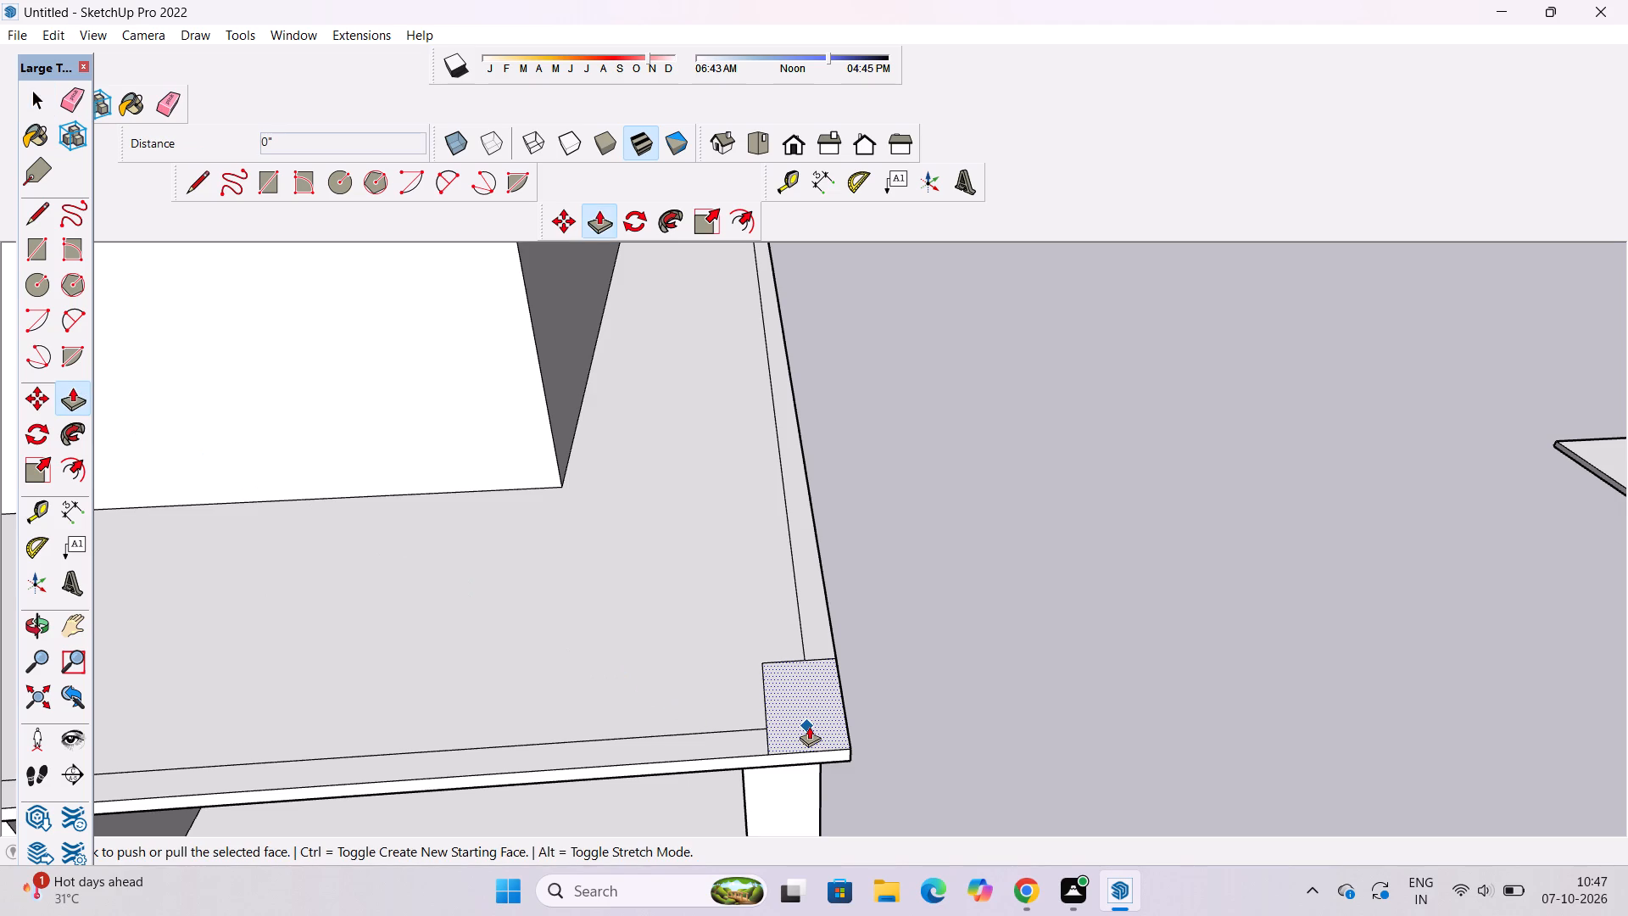
pyautogui.click(809, 726)
pyautogui.scroll(-7, 761, 690)
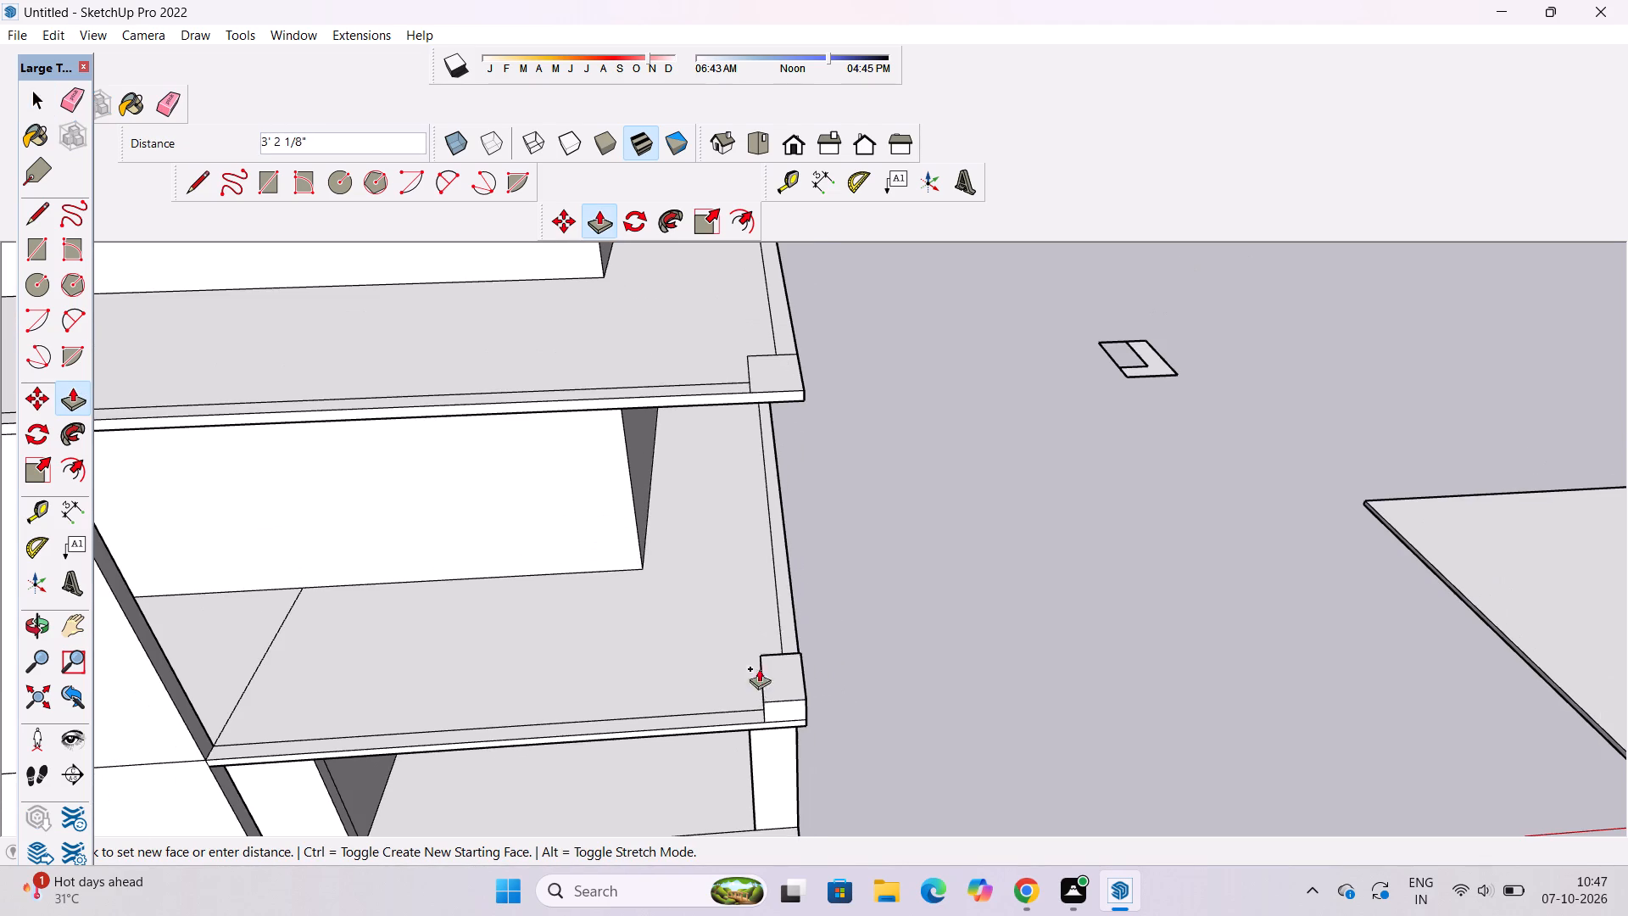
pyautogui.click(805, 401)
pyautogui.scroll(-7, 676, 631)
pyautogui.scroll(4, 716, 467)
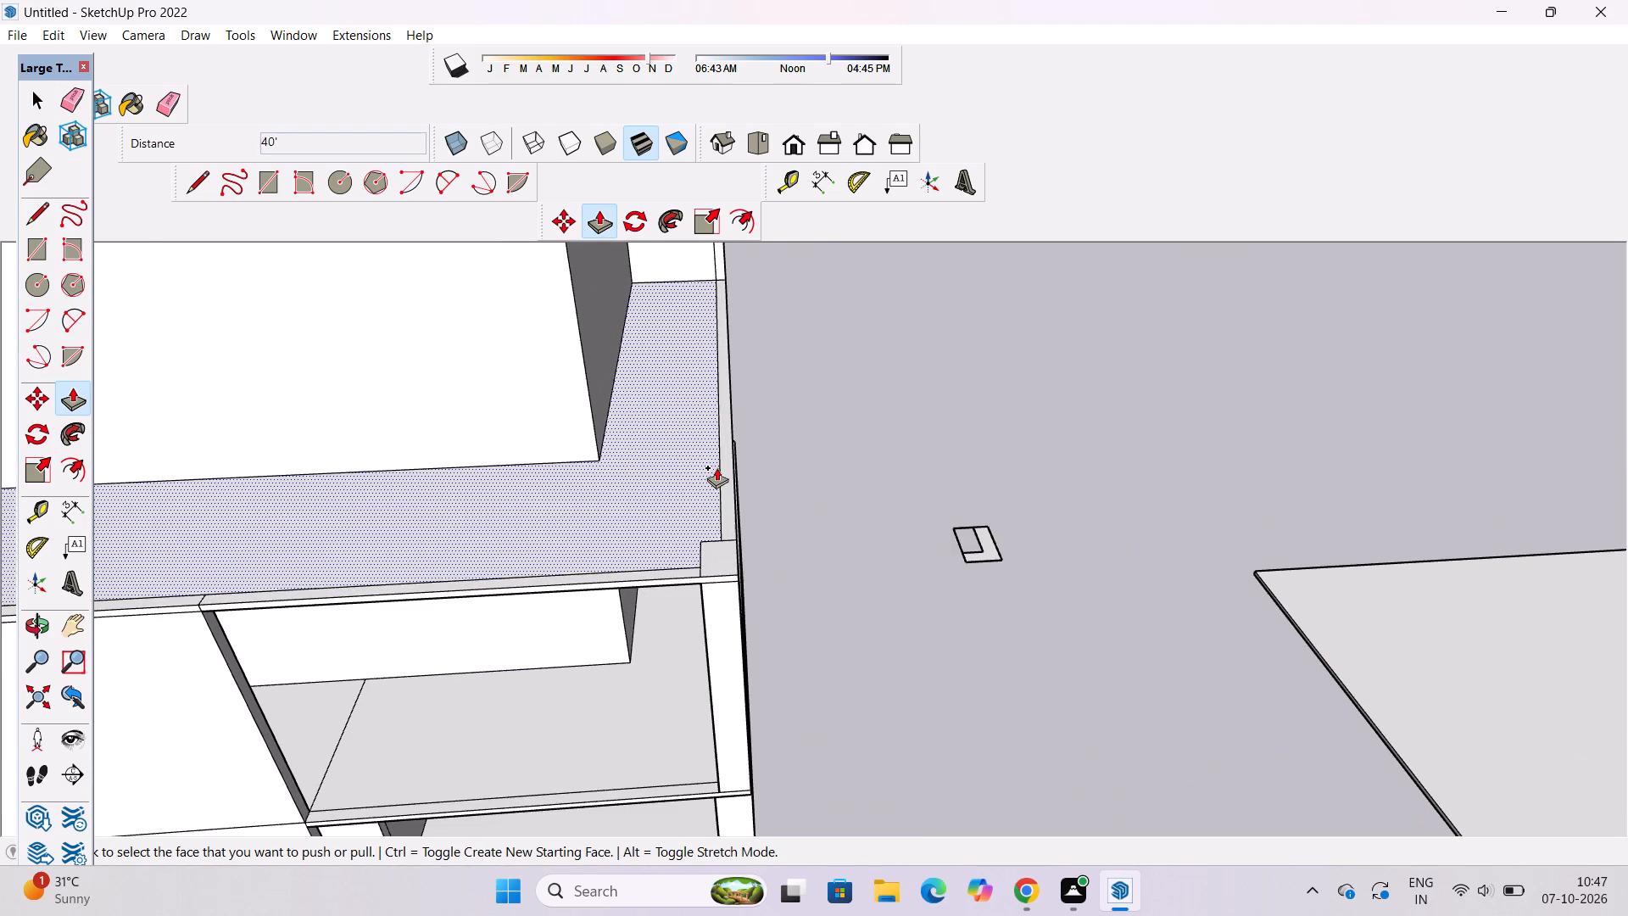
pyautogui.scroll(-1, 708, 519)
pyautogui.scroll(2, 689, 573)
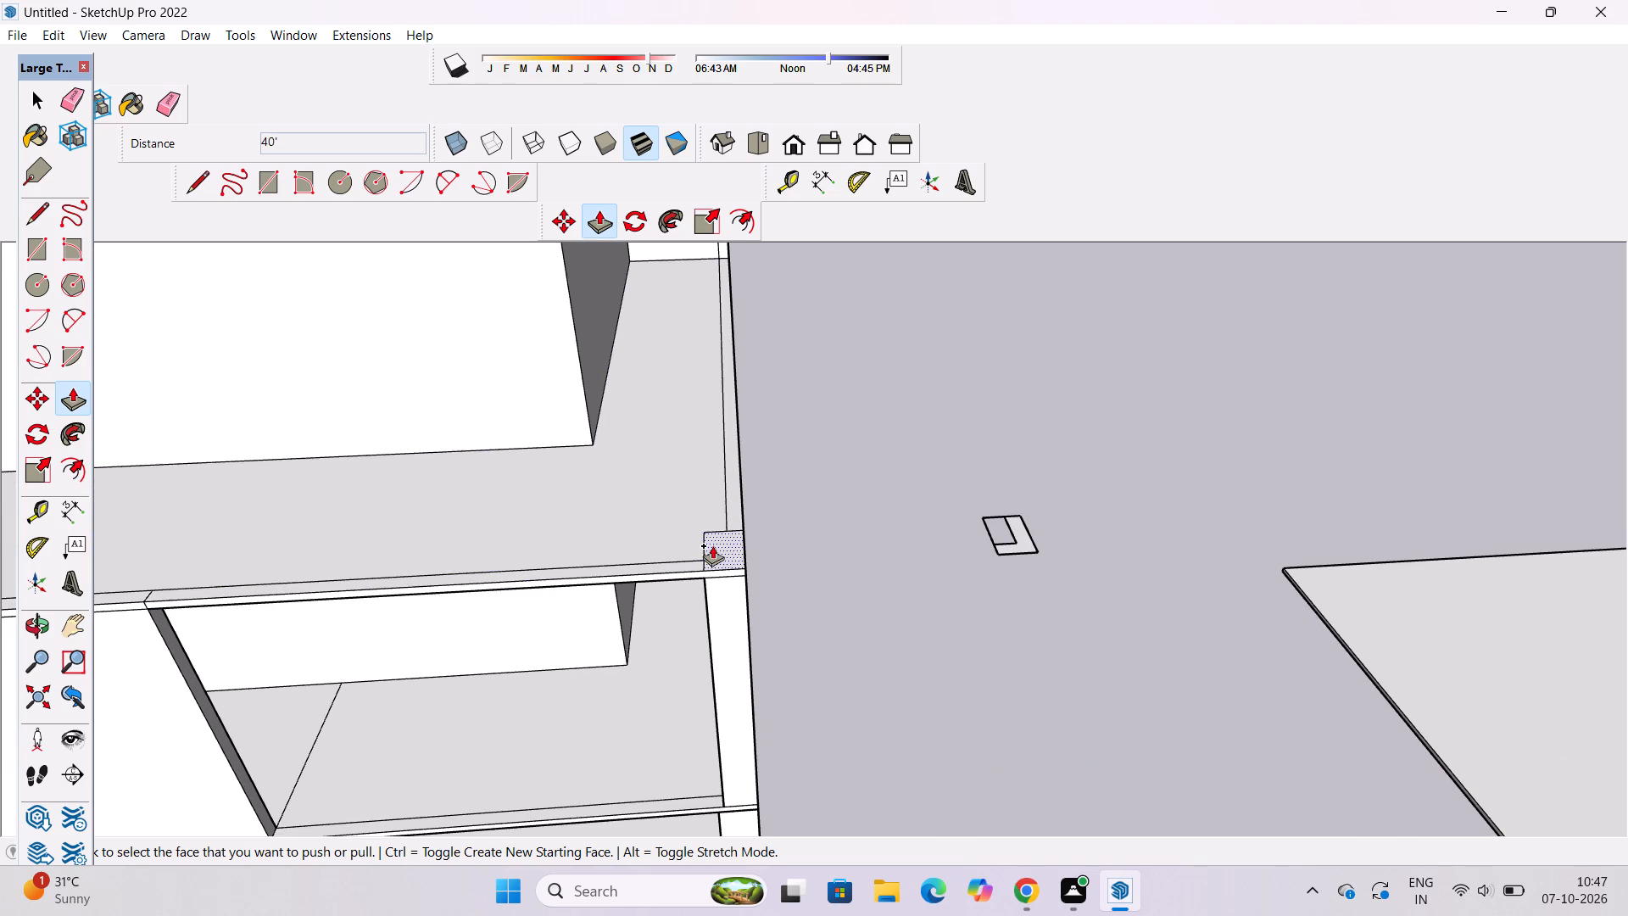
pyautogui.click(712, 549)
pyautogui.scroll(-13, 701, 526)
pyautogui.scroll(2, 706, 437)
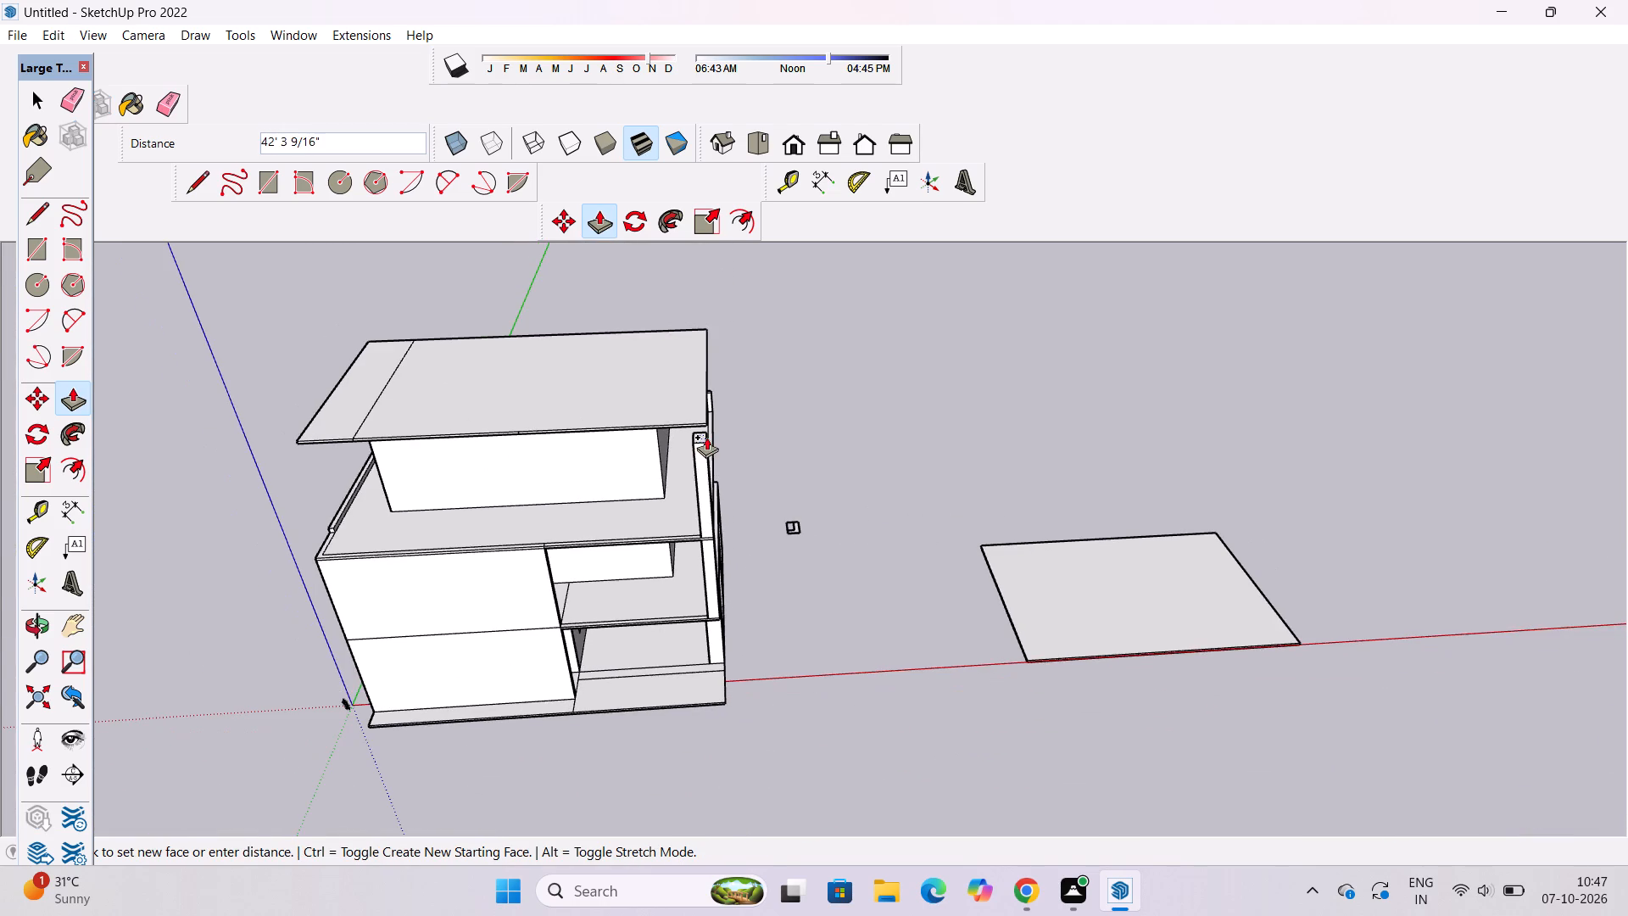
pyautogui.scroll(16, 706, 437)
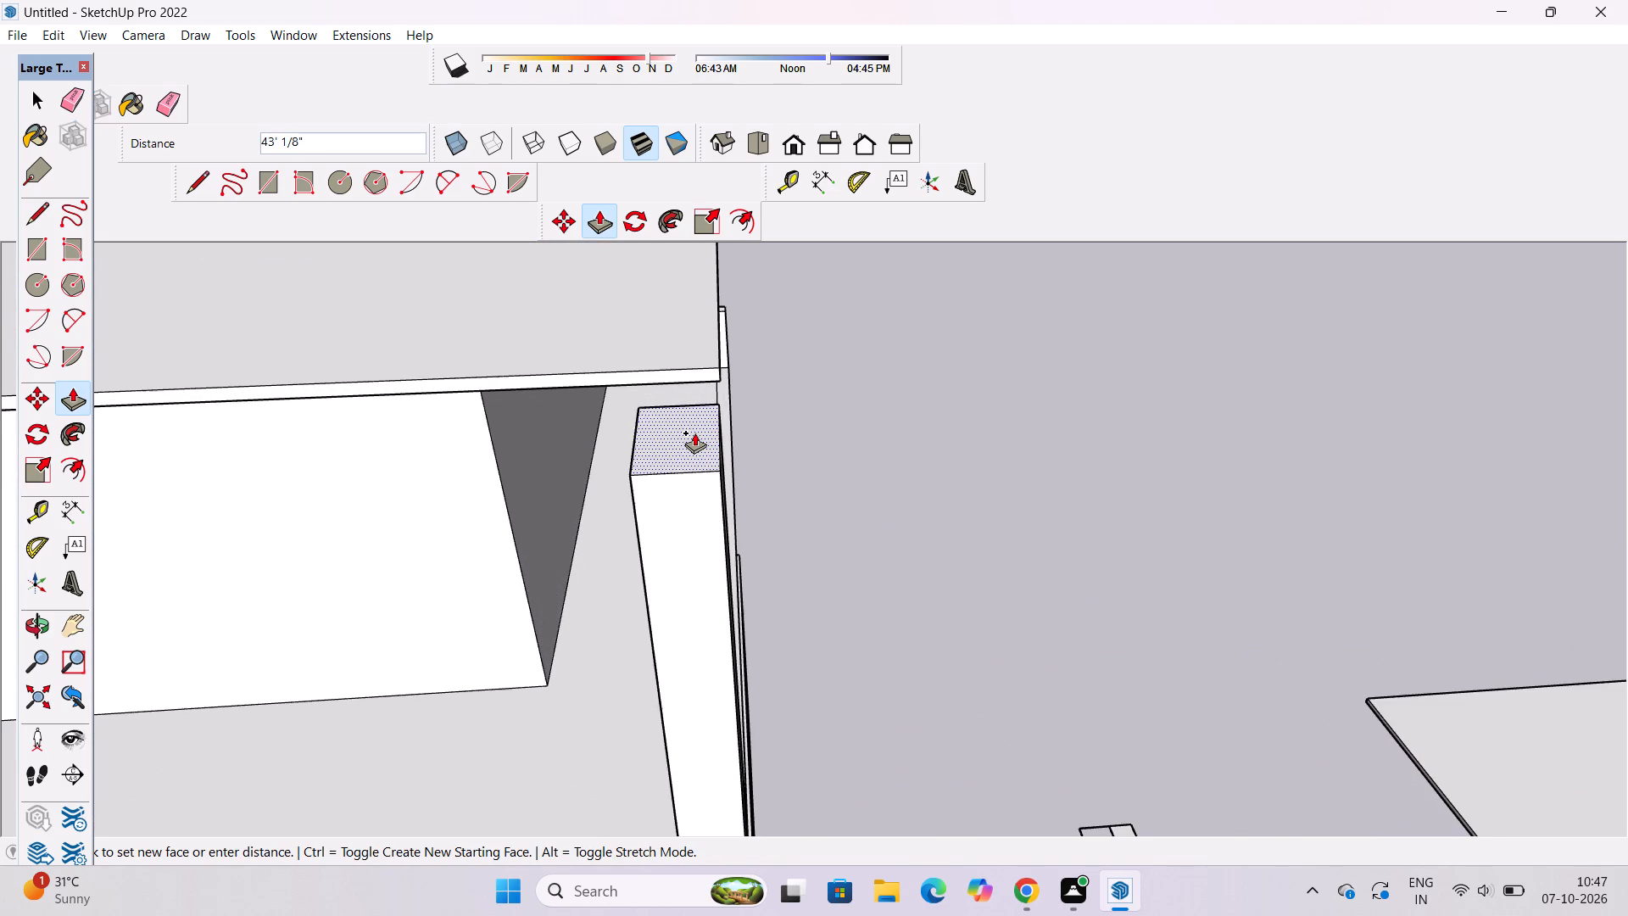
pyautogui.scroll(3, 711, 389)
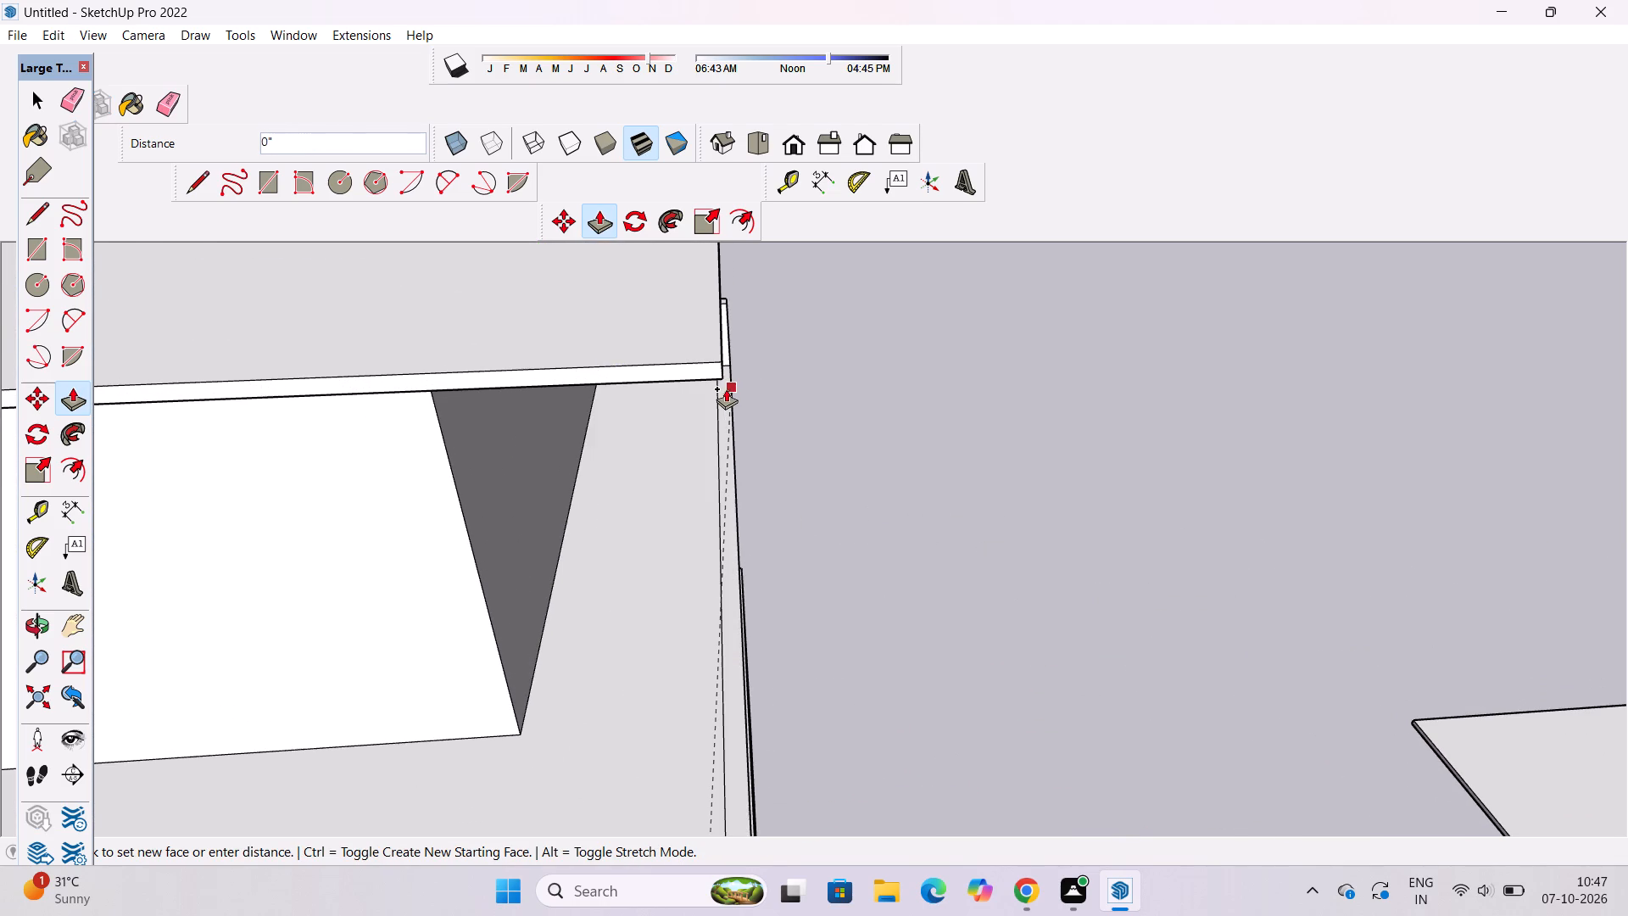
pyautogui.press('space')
# Erase the two short vertical seam lines on the top slab's long edge above the recessed wall.
pyautogui.press('o')
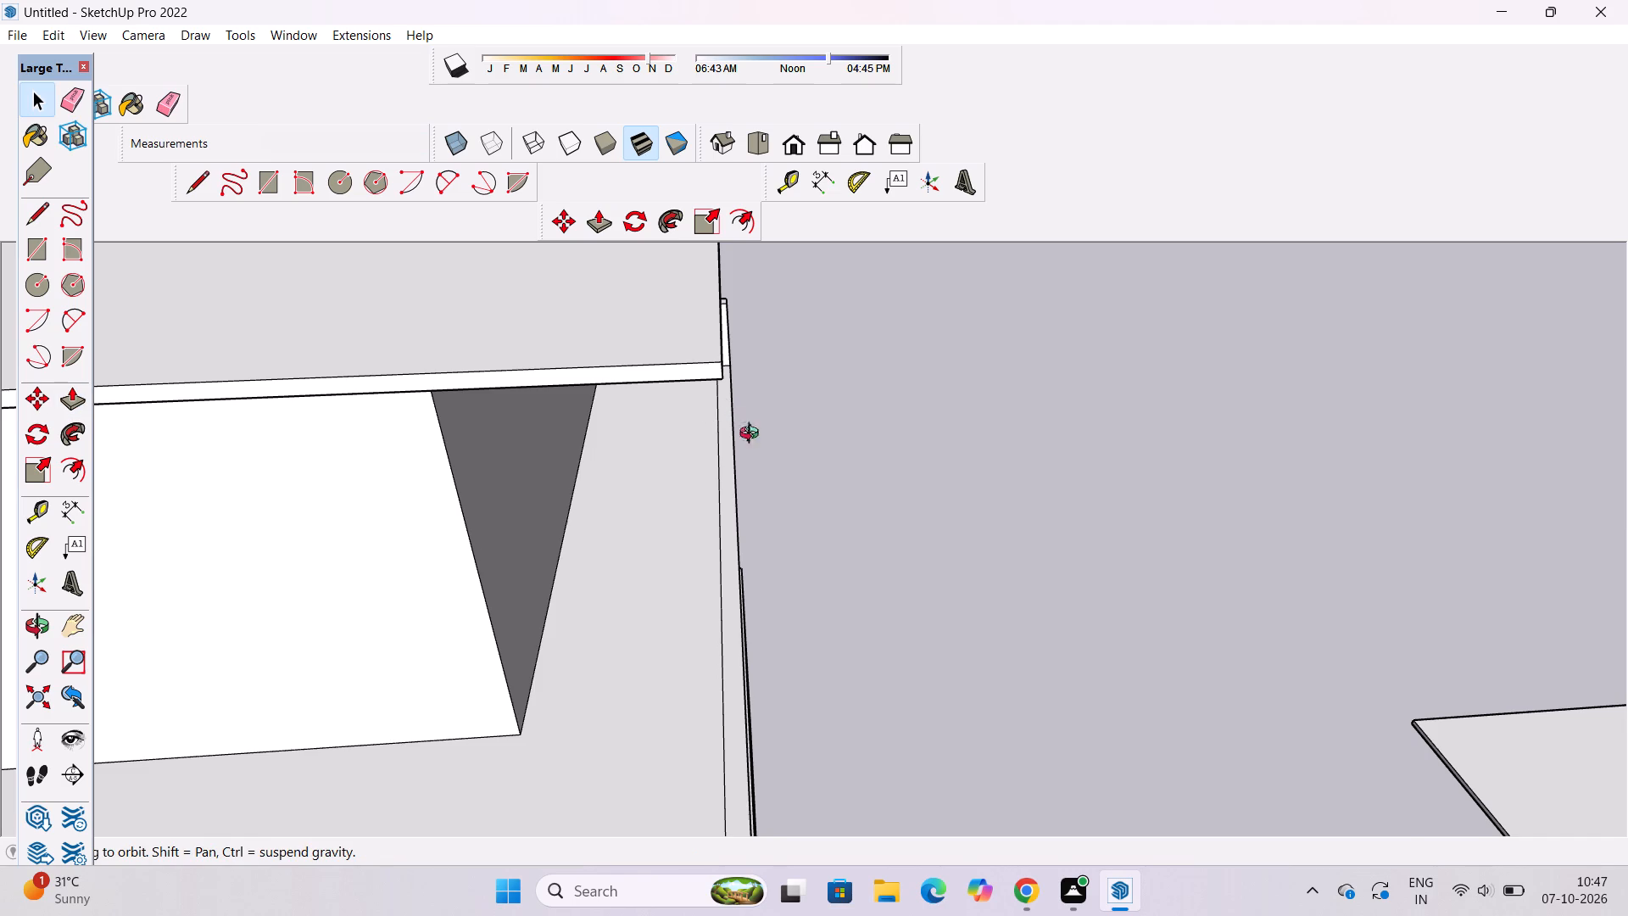
pyautogui.scroll(-4, 809, 377)
pyautogui.moveTo(676, 461); pyautogui.dragTo(956, 494)
pyautogui.keyDown('shift'); pyautogui.moveTo(951, 506); pyautogui.dragTo(881, 367); pyautogui.keyUp('shift')
pyautogui.scroll(-4, 881, 367)
pyautogui.moveTo(828, 444); pyautogui.dragTo(889, 470)
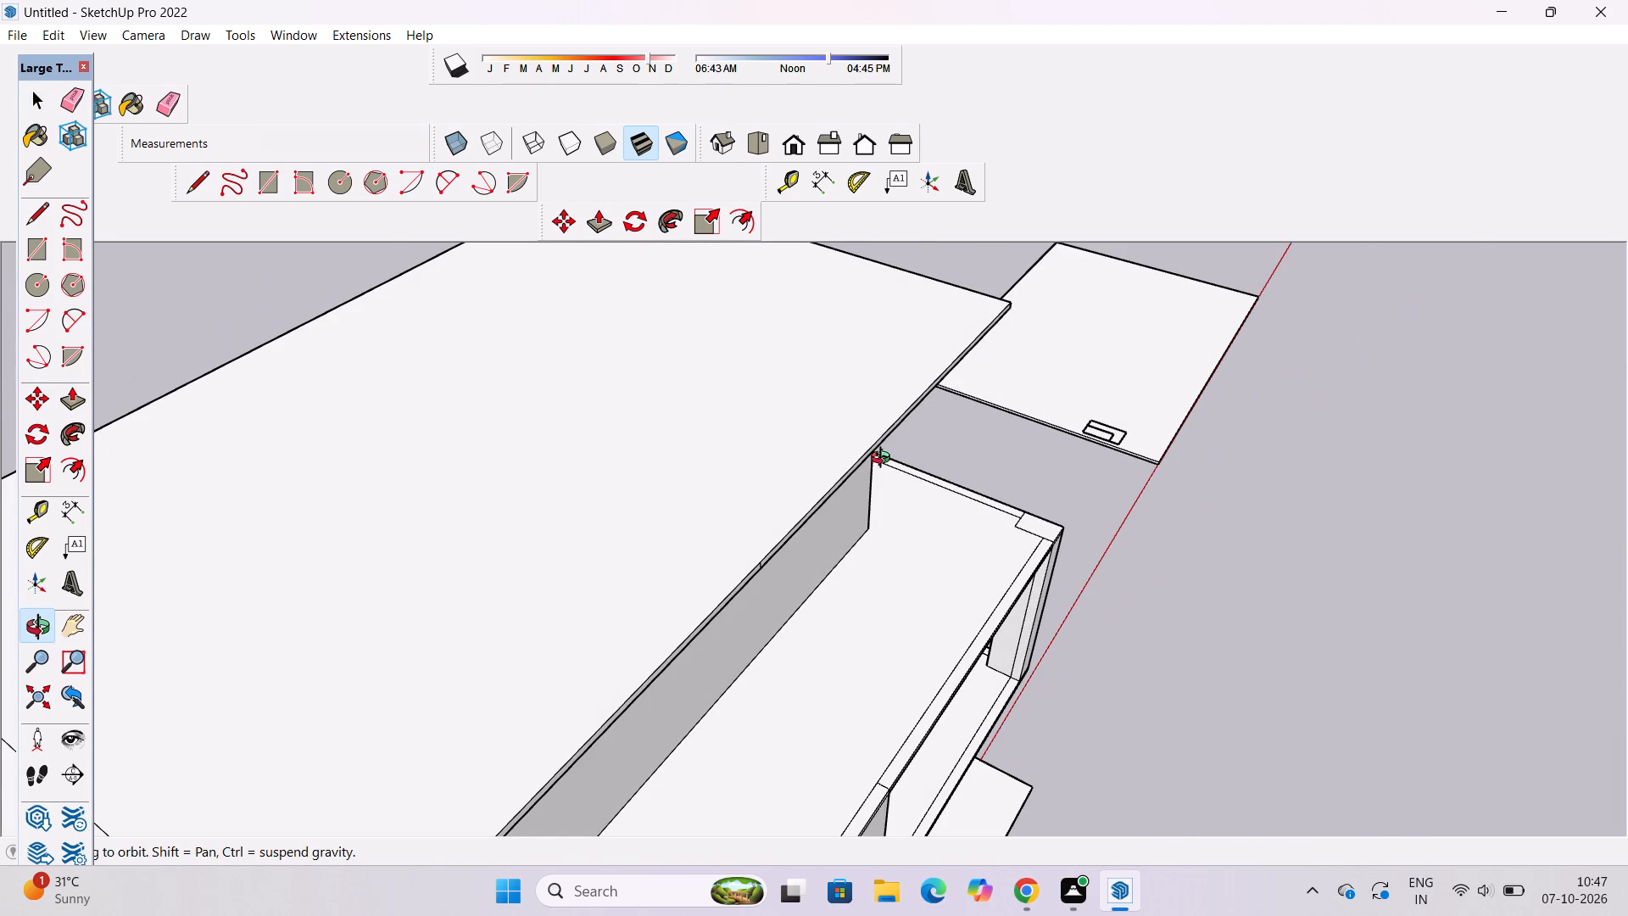
pyautogui.scroll(-2, 883, 455)
pyautogui.moveTo(980, 472); pyautogui.dragTo(875, 475)
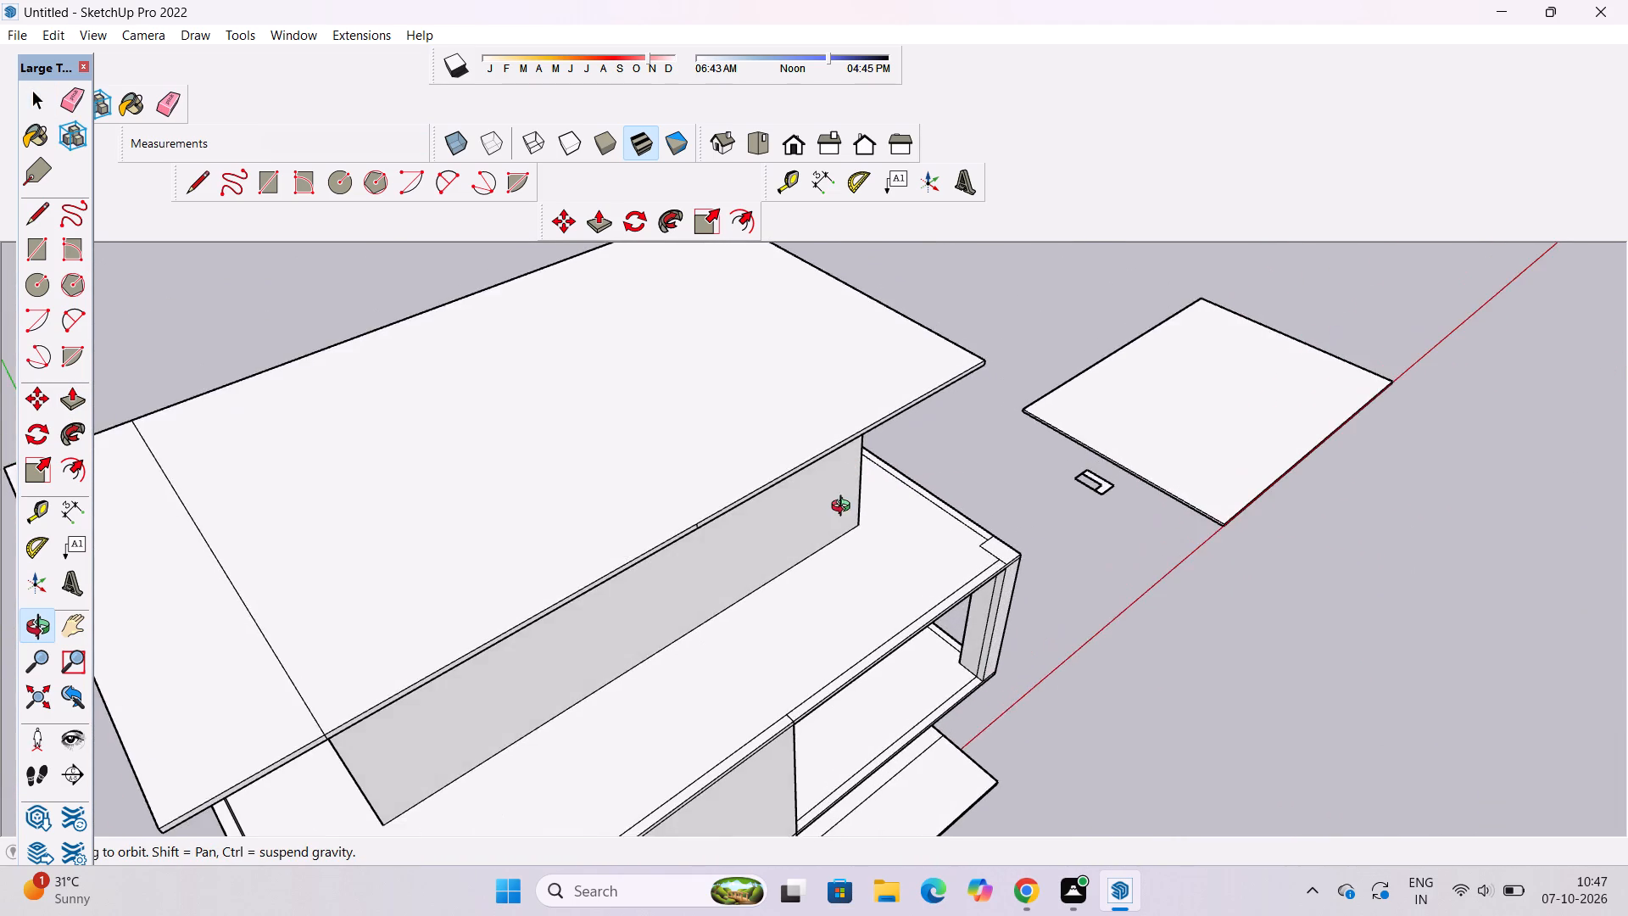
pyautogui.scroll(-5, 845, 508)
pyautogui.moveTo(718, 616); pyautogui.dragTo(686, 504)
pyautogui.scroll(10, 545, 482)
pyautogui.moveTo(626, 537); pyautogui.dragTo(527, 479)
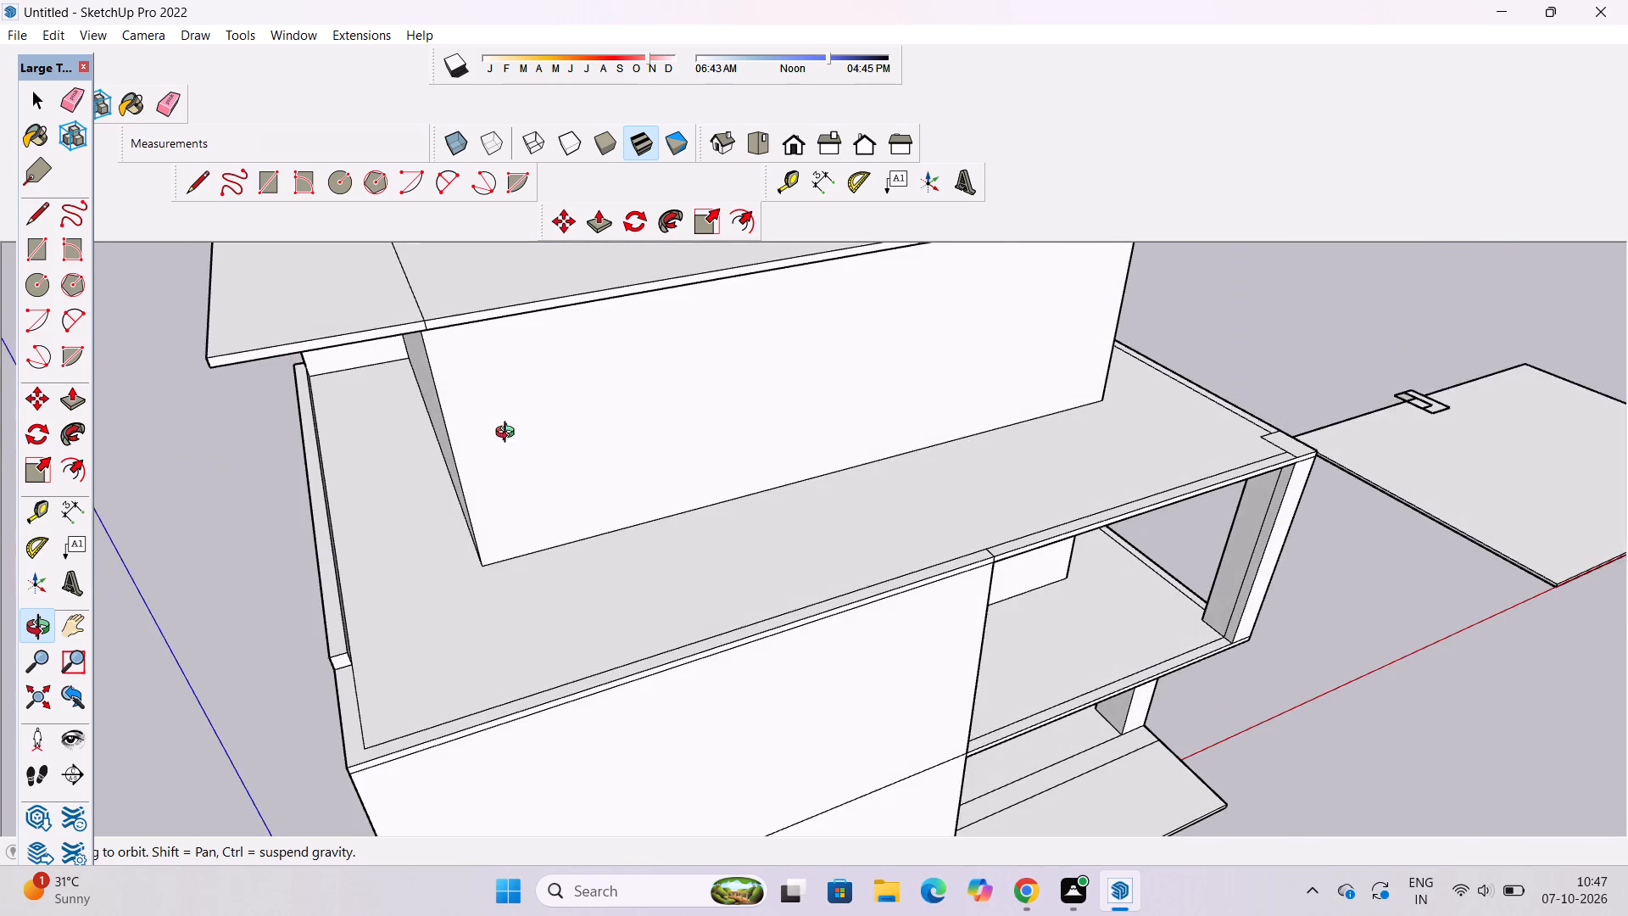
pyautogui.scroll(3, 401, 306)
pyautogui.keyDown('shift'); pyautogui.moveTo(402, 310); pyautogui.dragTo(480, 469); pyautogui.keyUp('shift')
pyautogui.moveTo(466, 408); pyautogui.dragTo(462, 391)
pyautogui.moveTo(505, 478); pyautogui.dragTo(474, 396)
pyautogui.keyDown('shift'); pyautogui.moveTo(480, 387); pyautogui.dragTo(490, 411); pyautogui.keyUp('shift')
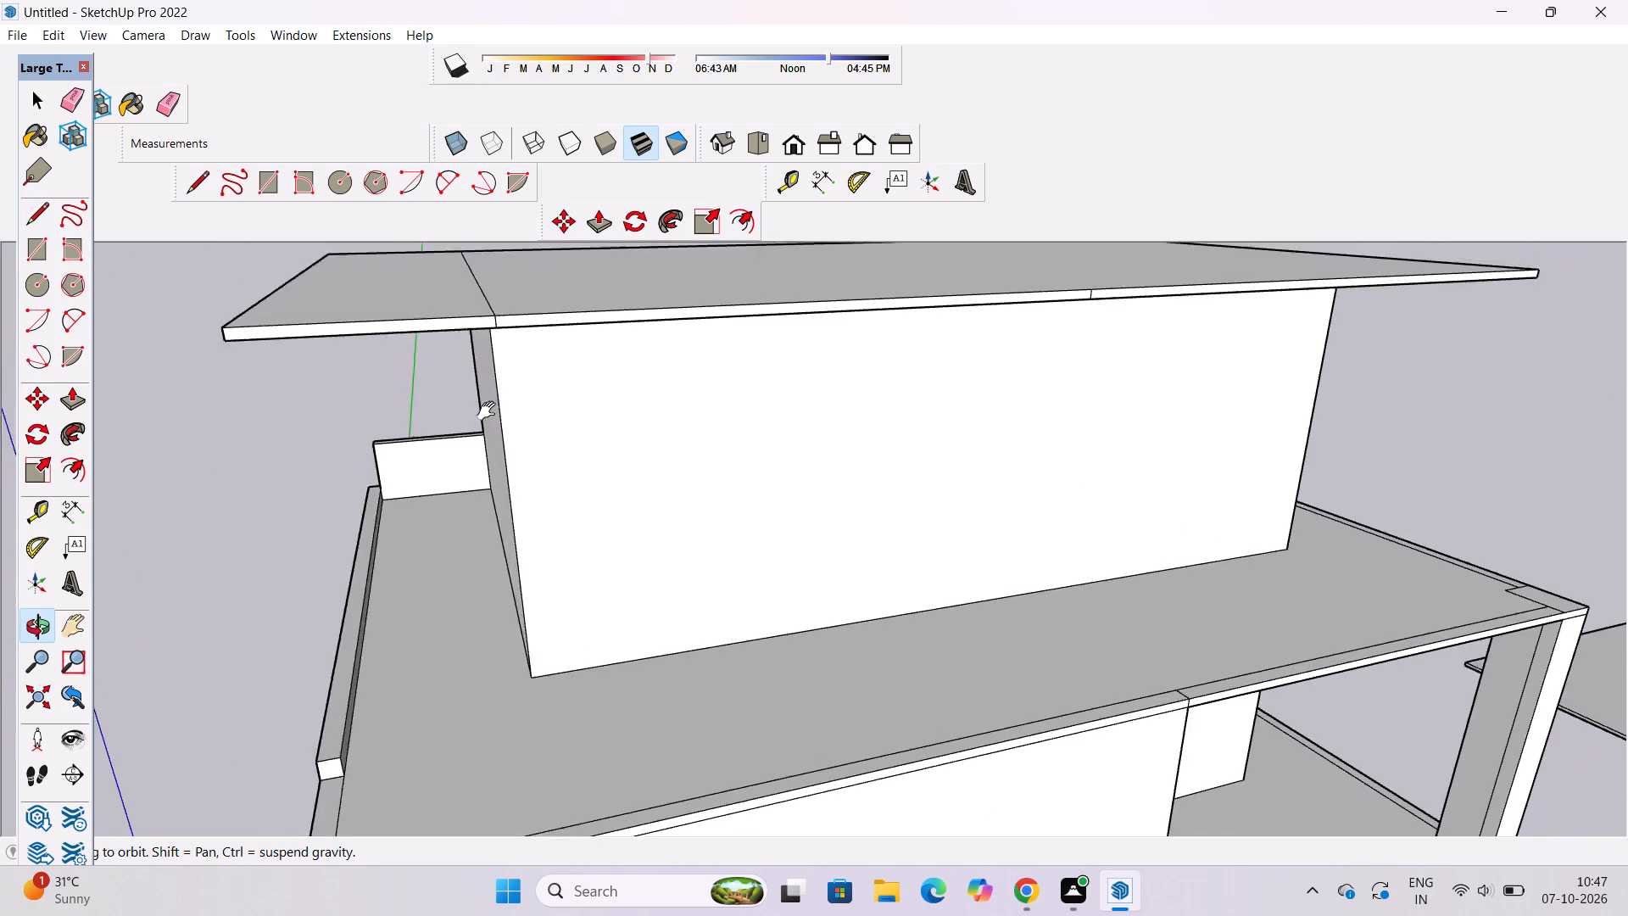
pyautogui.keyDown('shift'); pyautogui.moveTo(490, 411); pyautogui.dragTo(527, 541); pyautogui.keyUp('shift')
pyautogui.scroll(5, 607, 541)
pyautogui.press('e')
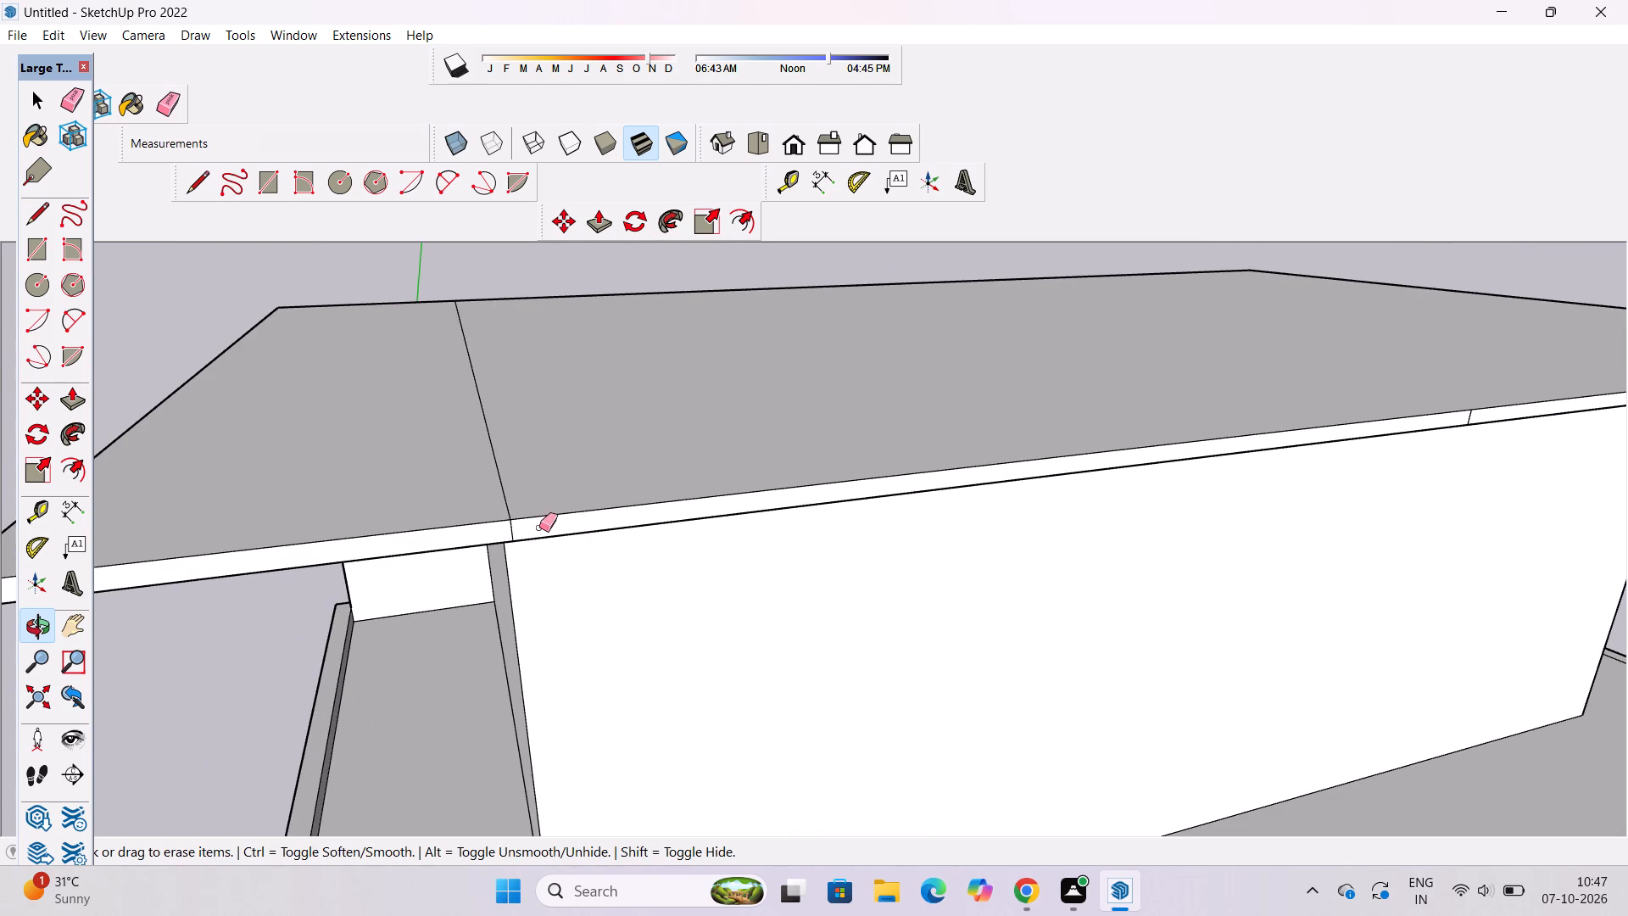
pyautogui.click(514, 530)
pyautogui.scroll(-6, 360, 503)
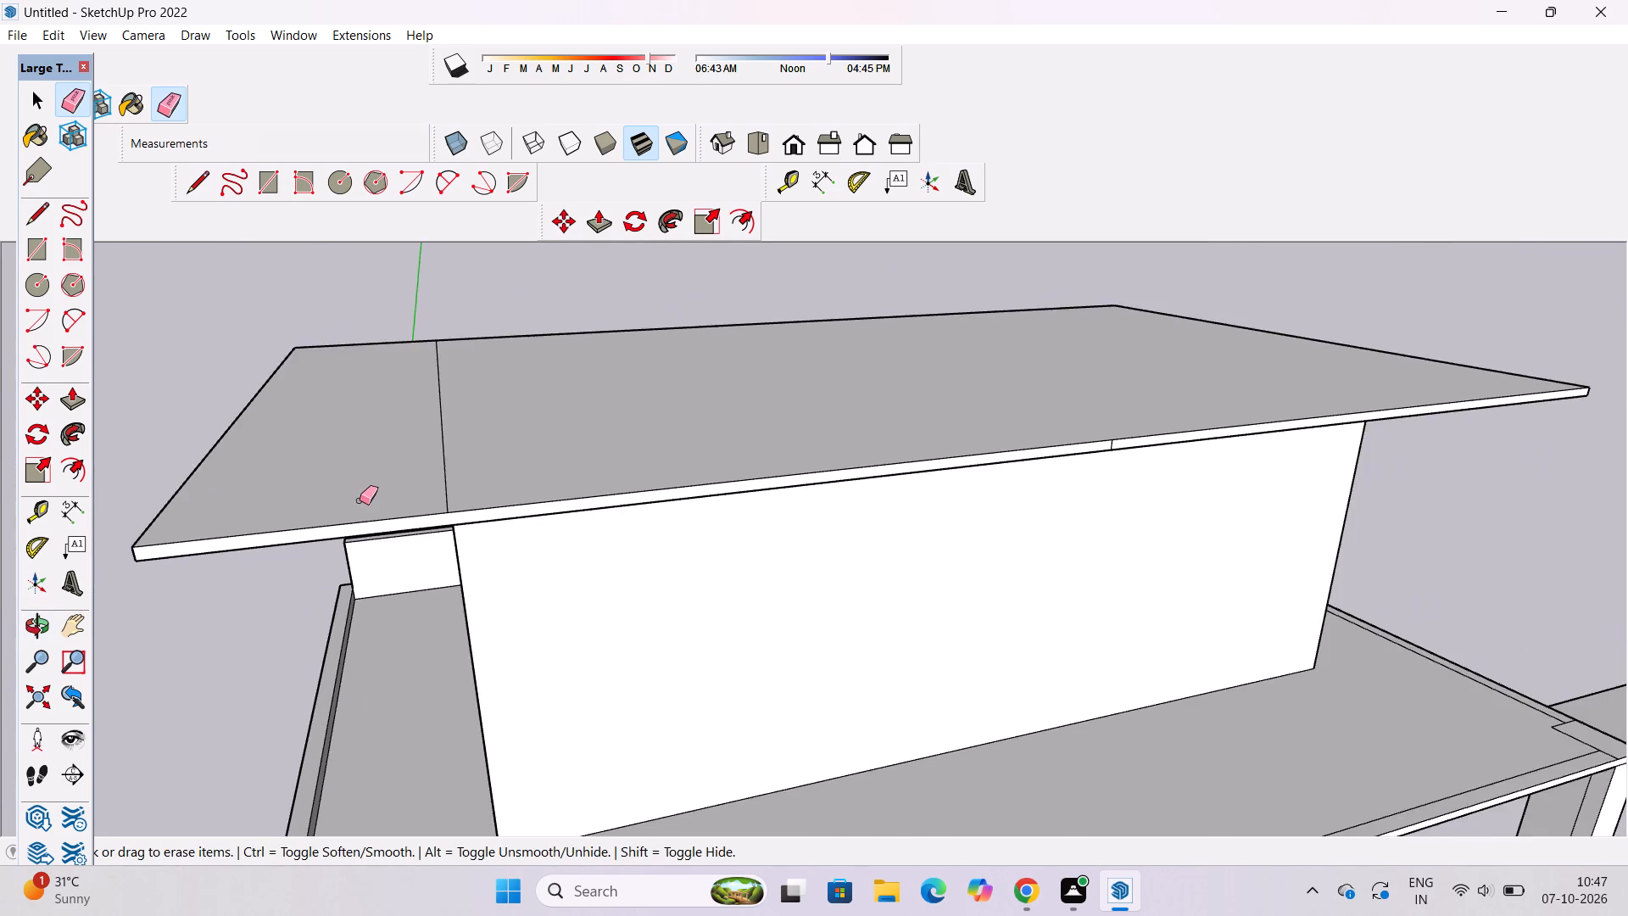
pyautogui.scroll(-4, 360, 500)
pyautogui.scroll(15, 939, 456)
pyautogui.moveTo(913, 470); pyautogui.dragTo(901, 470)
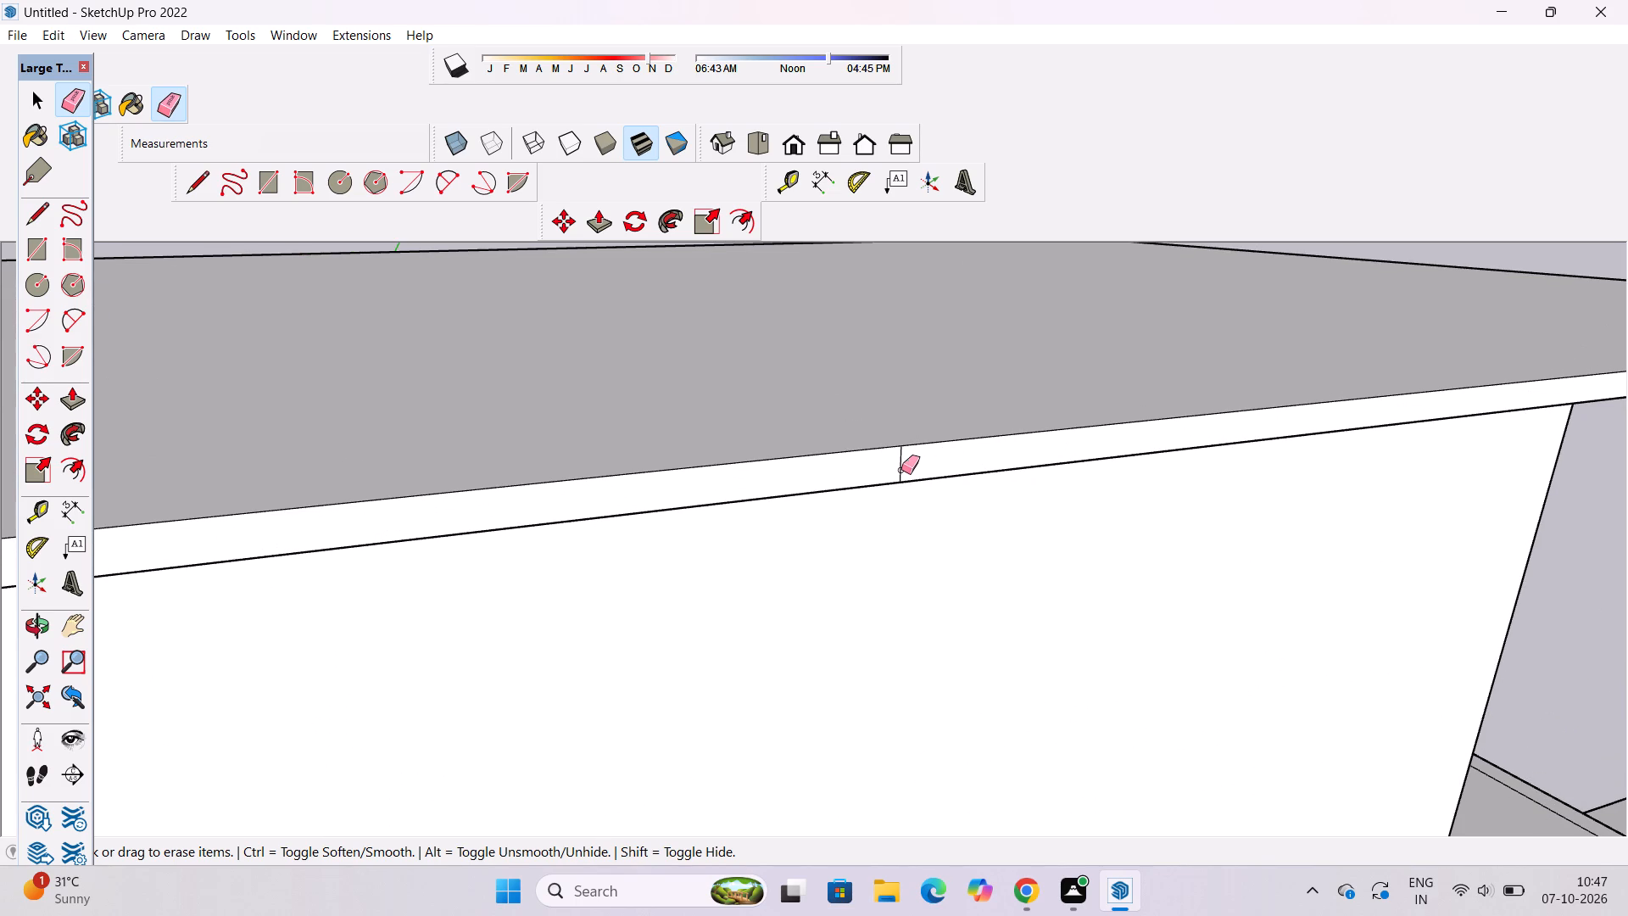
pyautogui.moveTo(901, 470); pyautogui.dragTo(876, 470)
pyautogui.press('space')
# Push/Pull the top slab's long edge face outward 15' over the side with the solid corner wall.
pyautogui.write('lo')
pyautogui.scroll(-8, 768, 460)
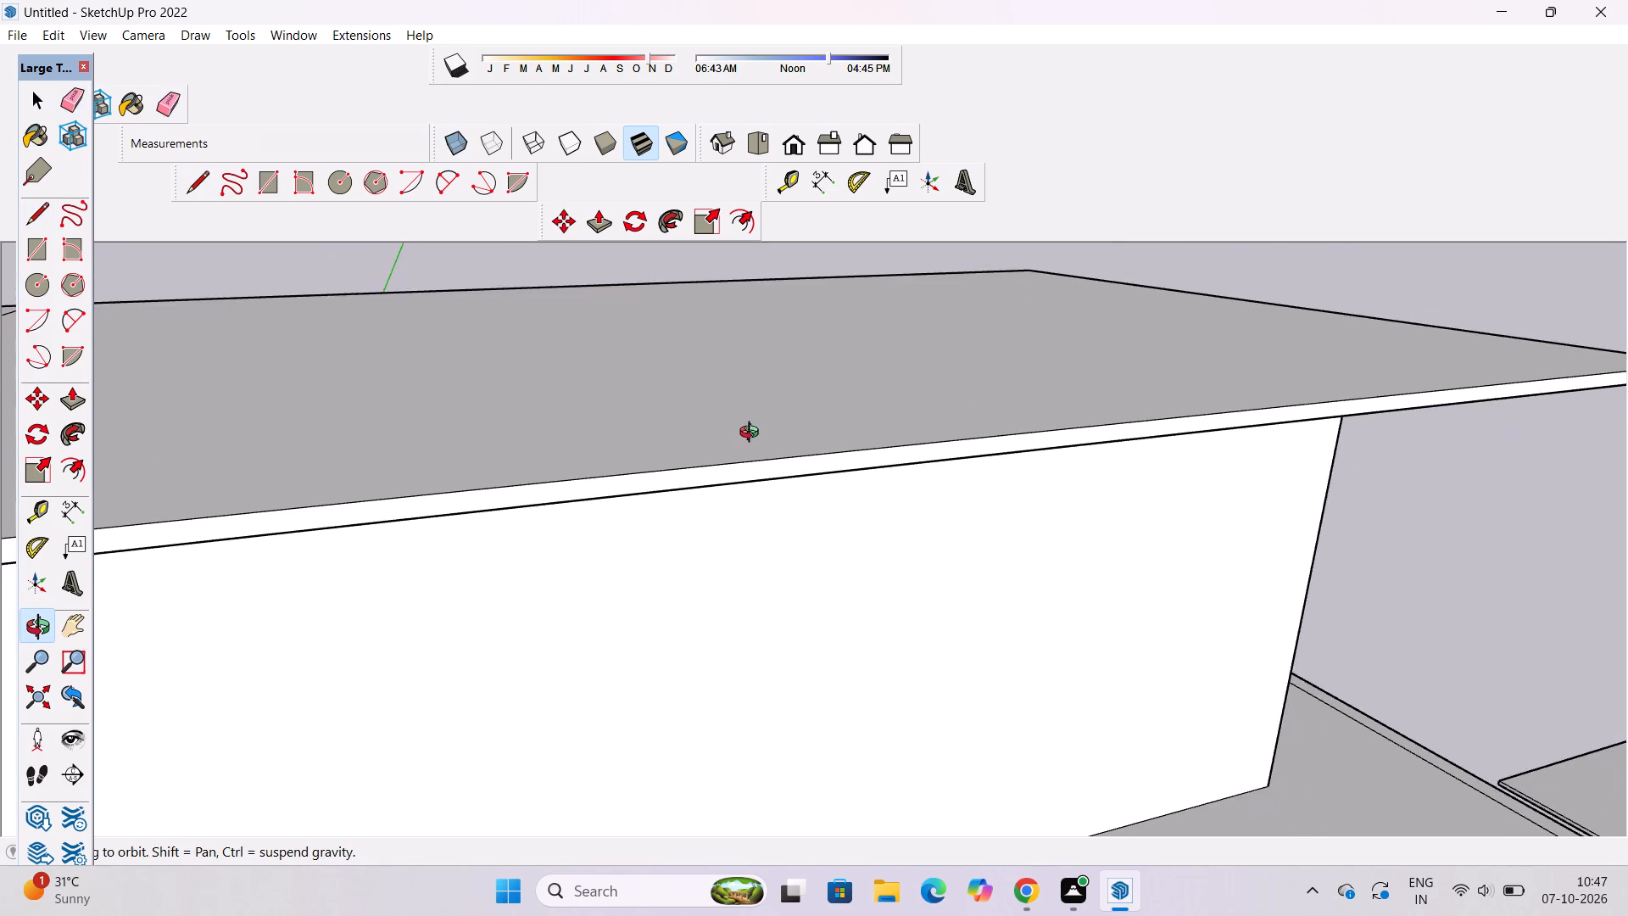
pyautogui.scroll(-3, 753, 434)
pyautogui.moveTo(737, 571); pyautogui.dragTo(966, 584)
pyautogui.scroll(-6, 966, 576)
pyautogui.keyDown('shift'); pyautogui.moveTo(934, 600); pyautogui.dragTo(755, 370); pyautogui.keyUp('shift')
pyautogui.scroll(-6, 828, 505)
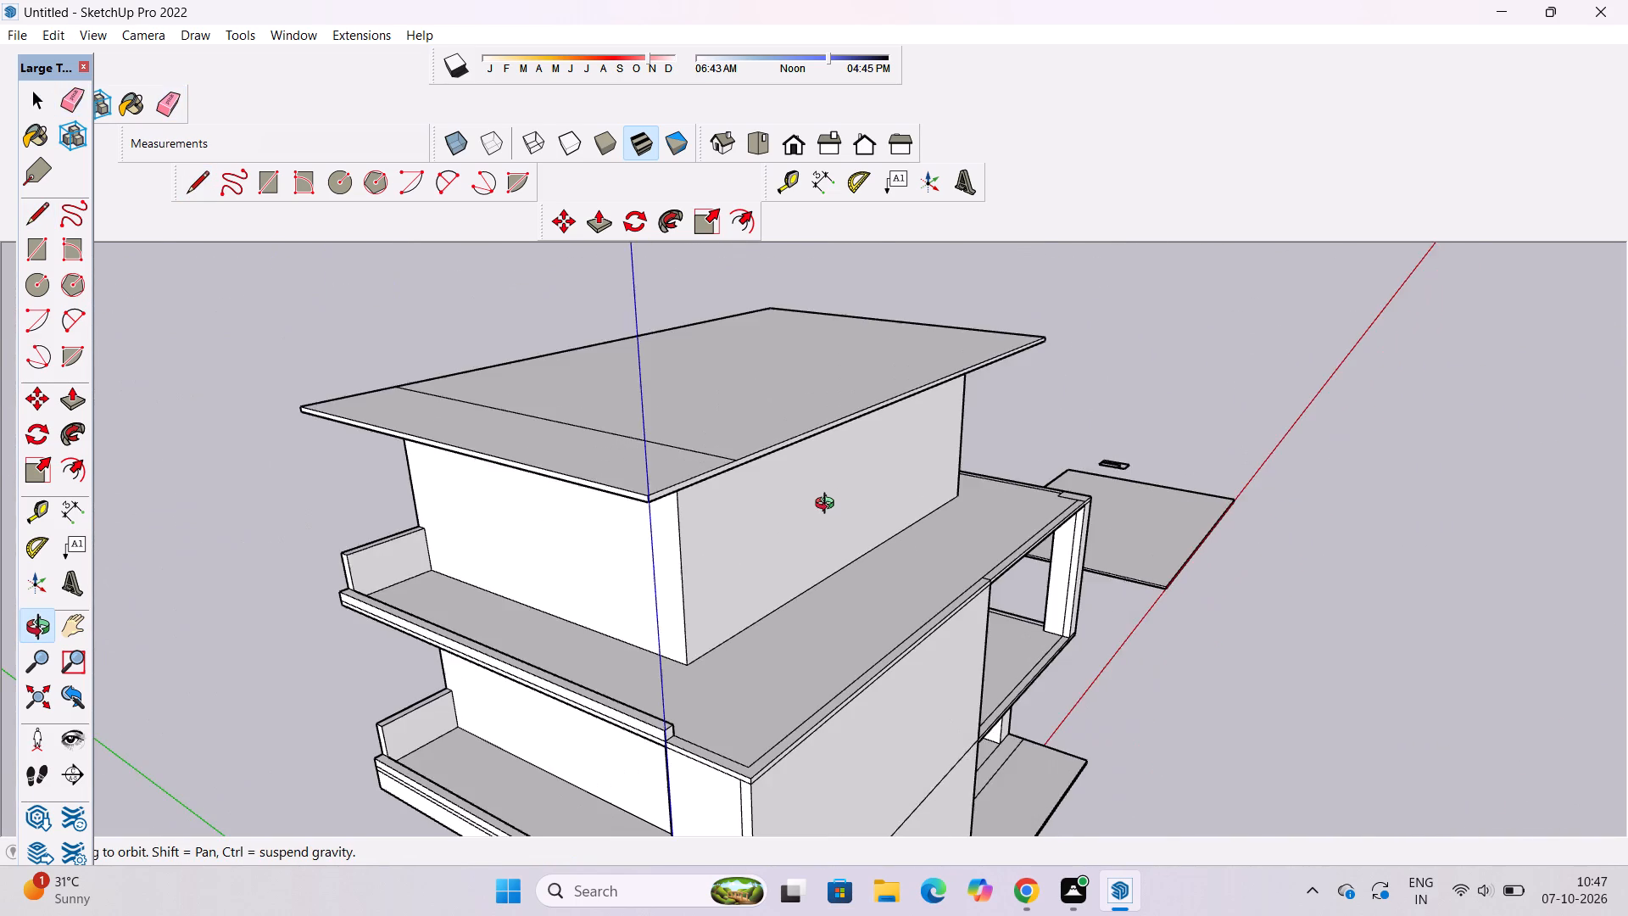
pyautogui.keyDown('shift'); pyautogui.moveTo(836, 510); pyautogui.dragTo(771, 416); pyautogui.keyUp('shift')
pyautogui.moveTo(774, 433); pyautogui.dragTo(779, 457)
pyautogui.scroll(2, 814, 371)
pyautogui.keyDown('shift'); pyautogui.moveTo(814, 371); pyautogui.dragTo(806, 482); pyautogui.keyUp('shift')
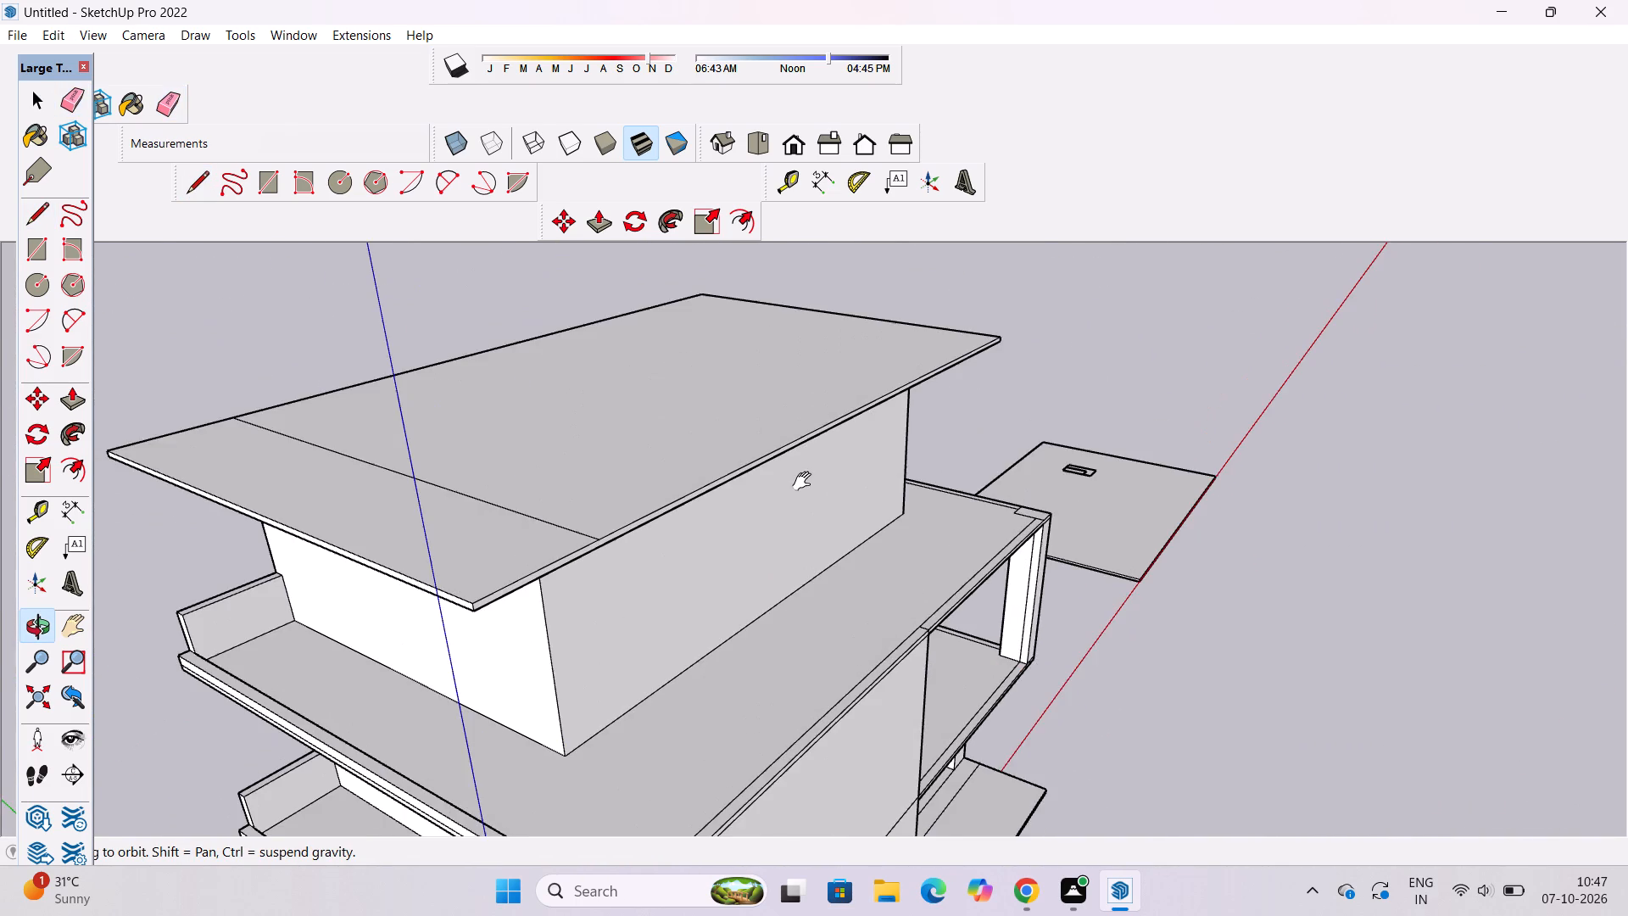
pyautogui.keyDown('shift'); pyautogui.moveTo(806, 478); pyautogui.dragTo(794, 424); pyautogui.keyUp('shift')
pyautogui.scroll(-1, 794, 416)
pyautogui.press('p')
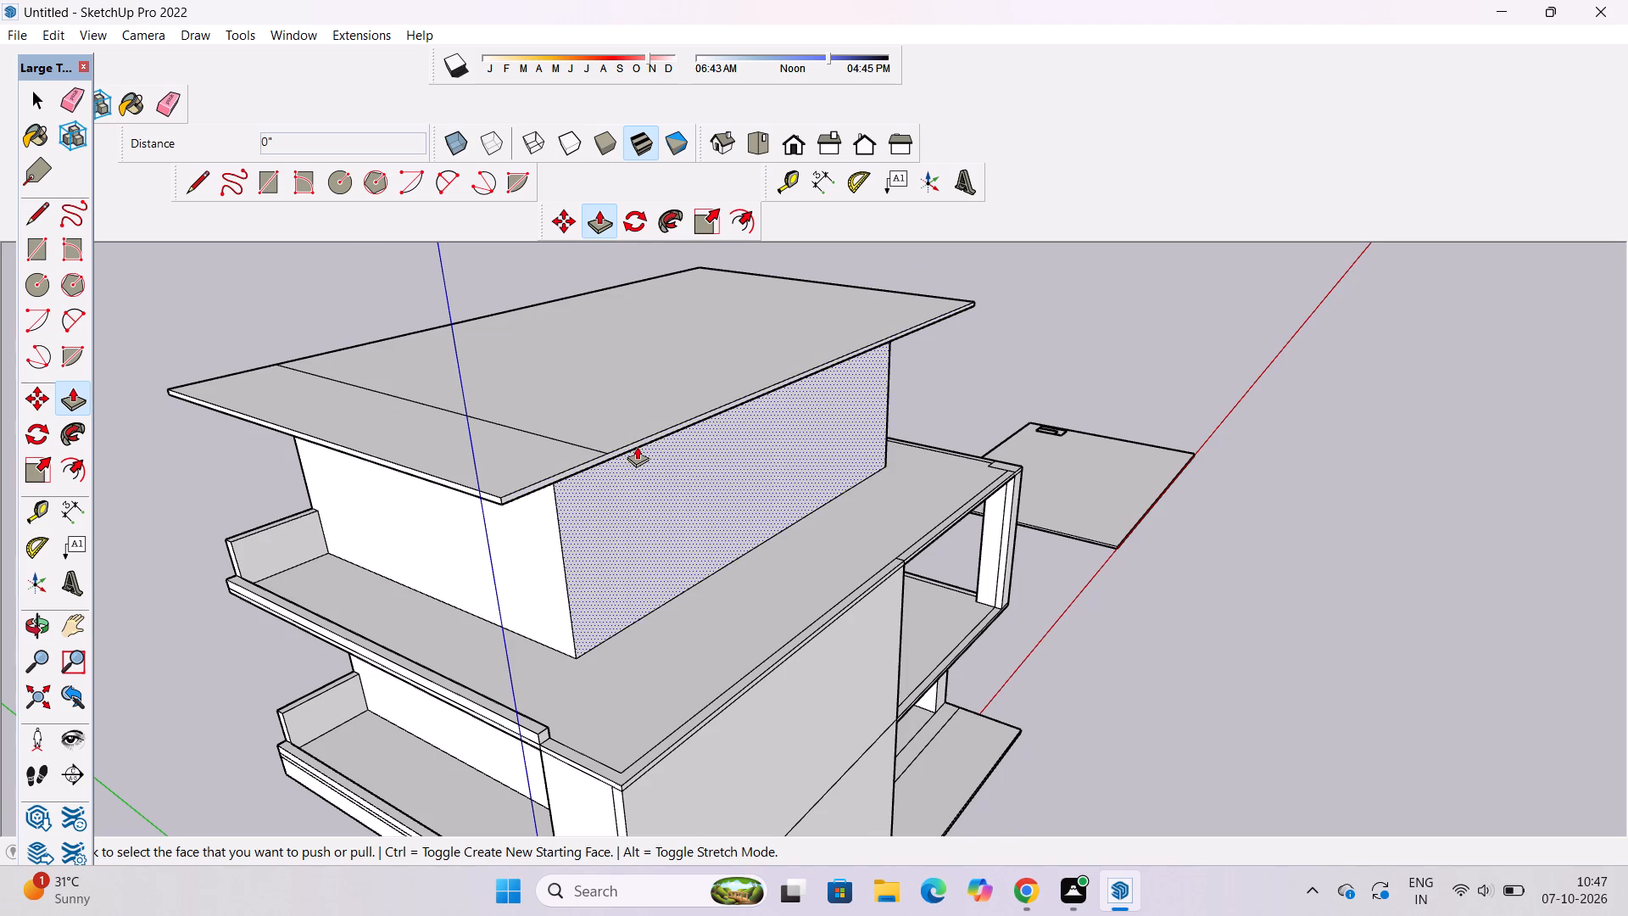
pyautogui.click(639, 439)
pyautogui.press('space')
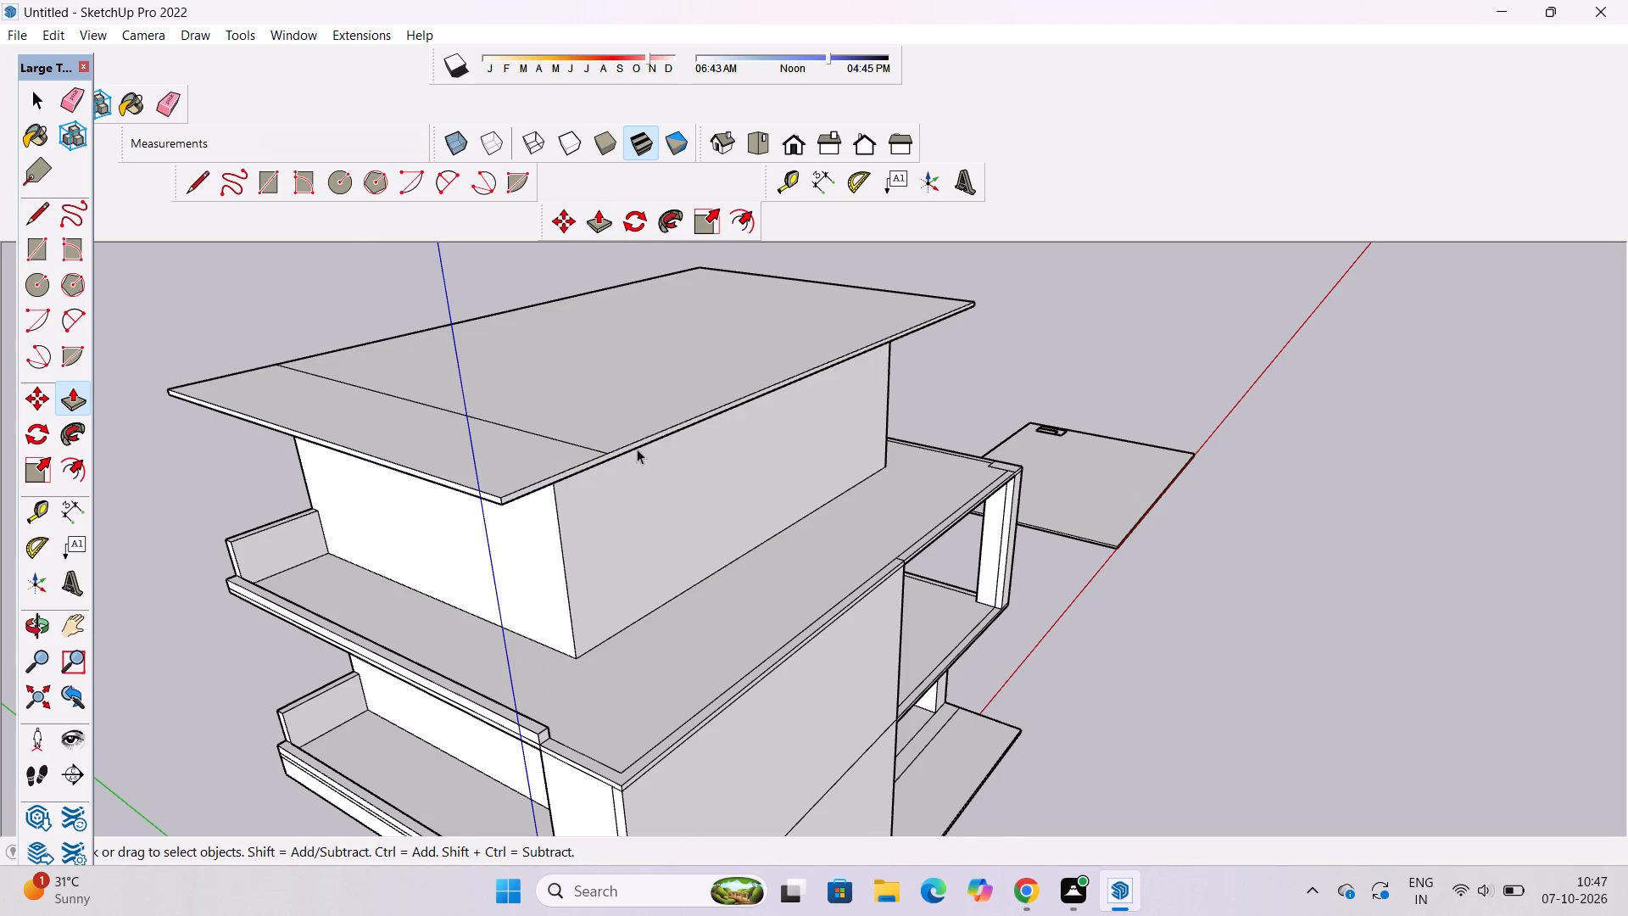
pyautogui.press('p')
pyautogui.scroll(4, 637, 449)
pyautogui.click(637, 443)
pyautogui.scroll(-11, 637, 443)
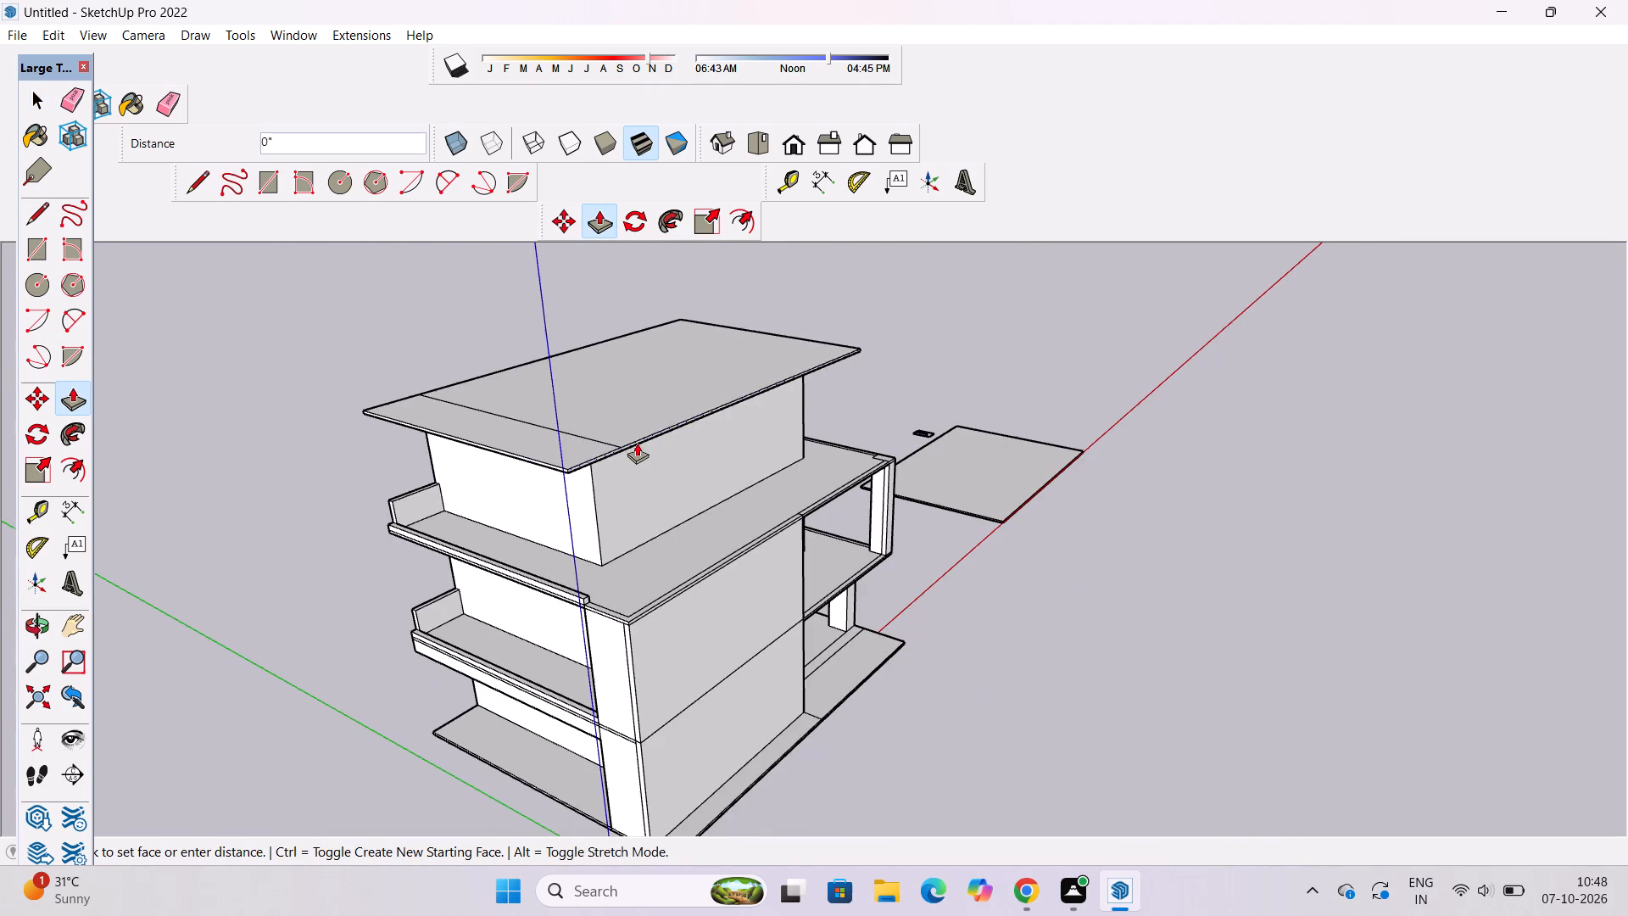
pyautogui.click(621, 619)
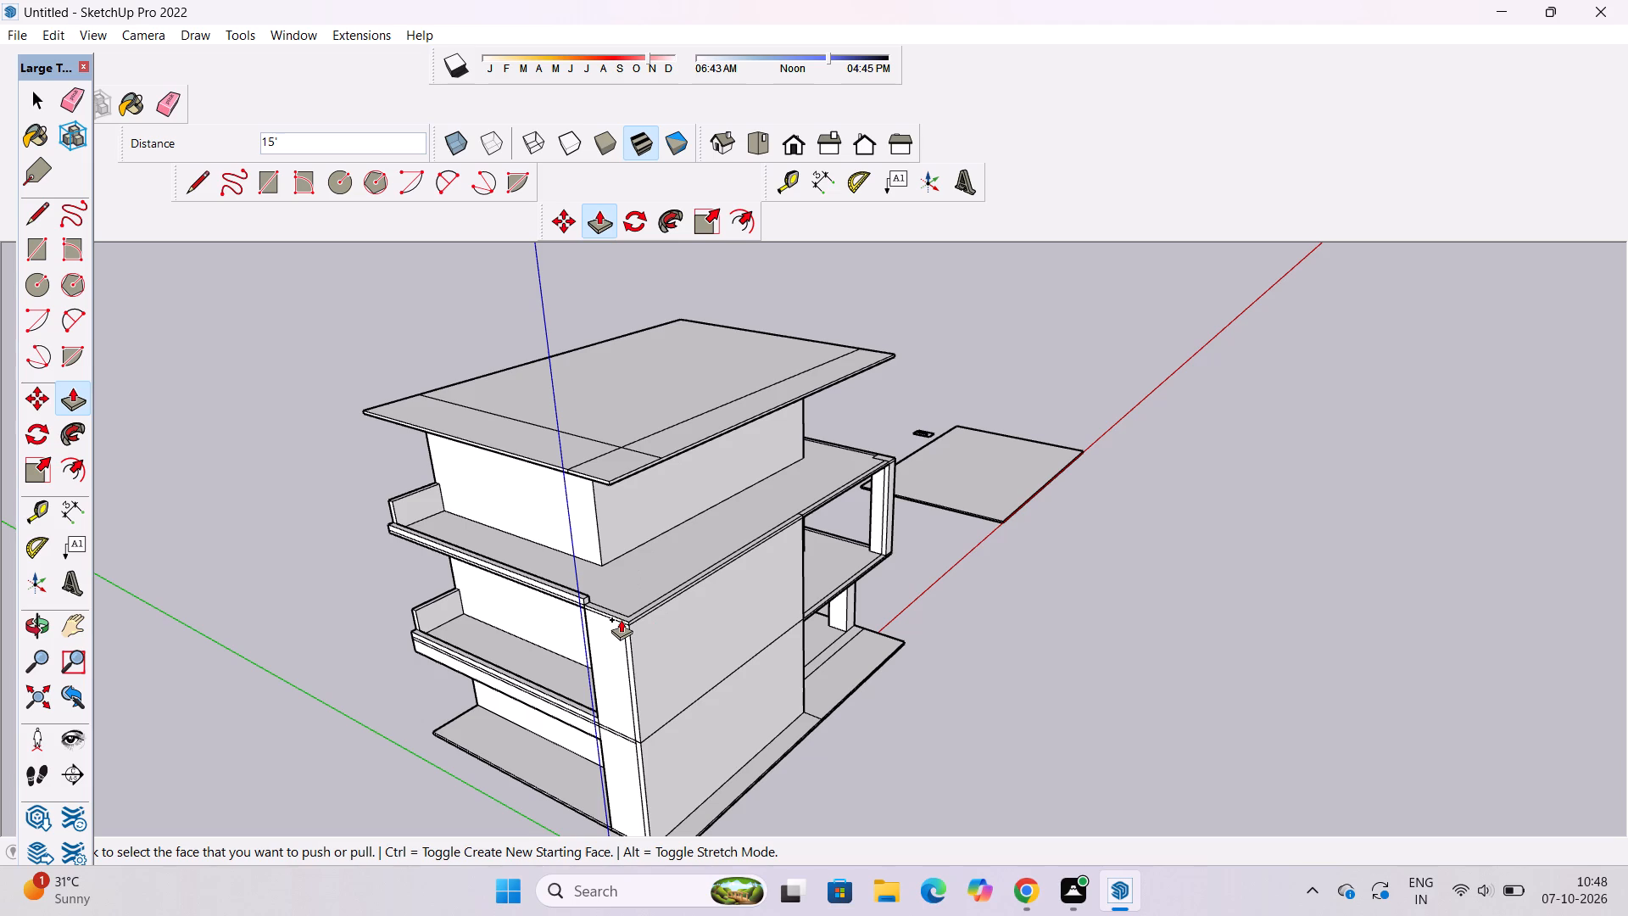
pyautogui.press('space')
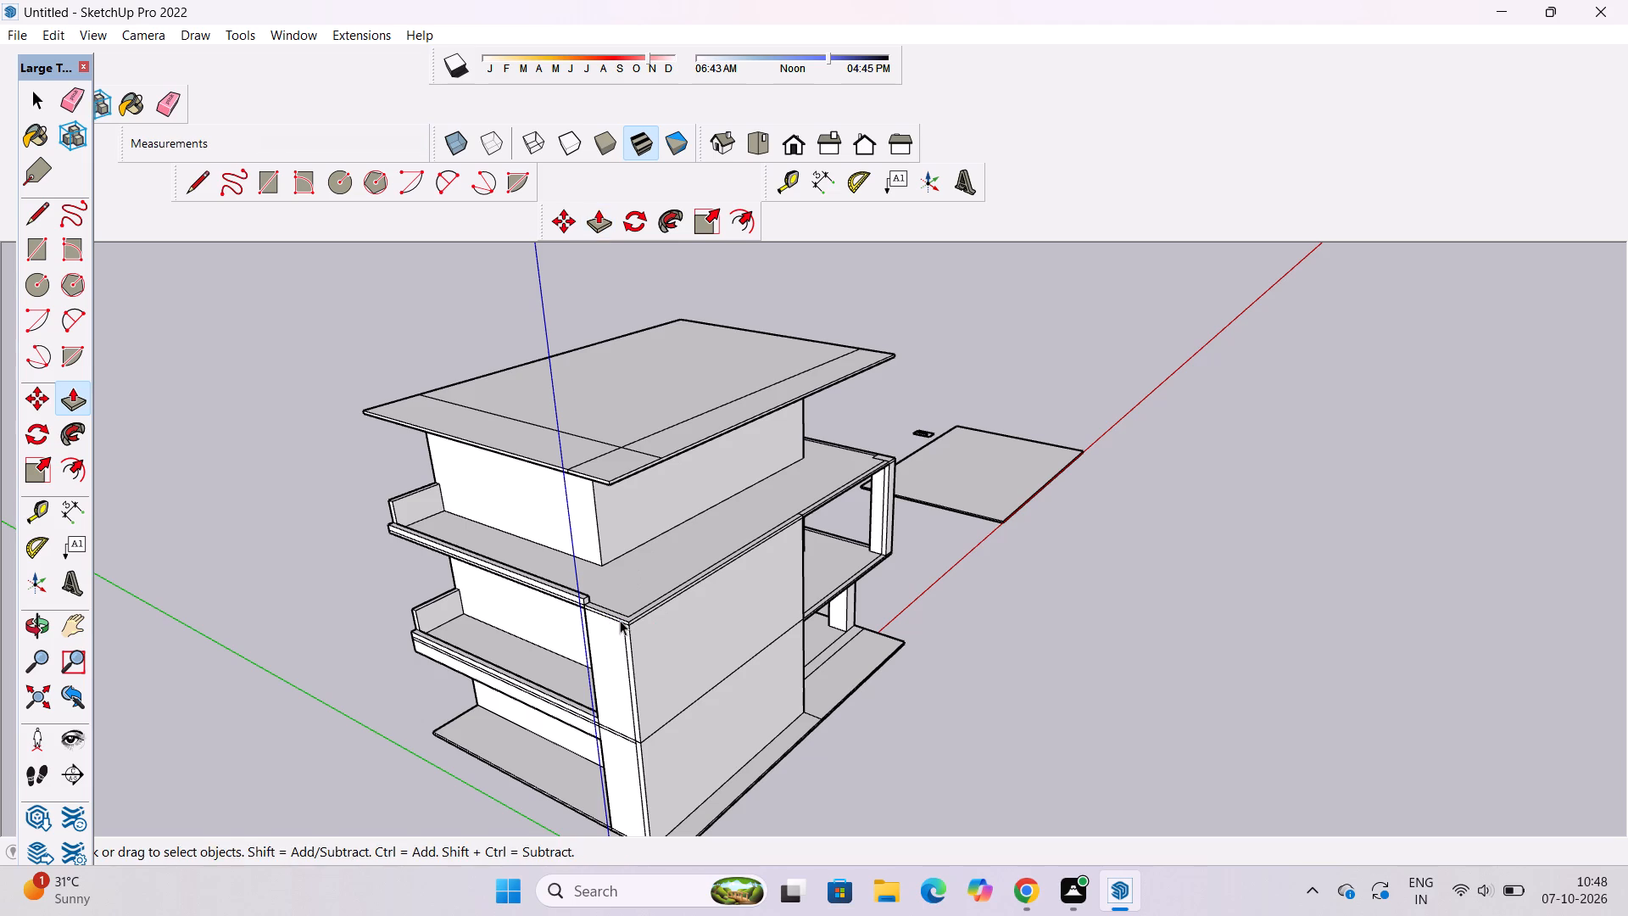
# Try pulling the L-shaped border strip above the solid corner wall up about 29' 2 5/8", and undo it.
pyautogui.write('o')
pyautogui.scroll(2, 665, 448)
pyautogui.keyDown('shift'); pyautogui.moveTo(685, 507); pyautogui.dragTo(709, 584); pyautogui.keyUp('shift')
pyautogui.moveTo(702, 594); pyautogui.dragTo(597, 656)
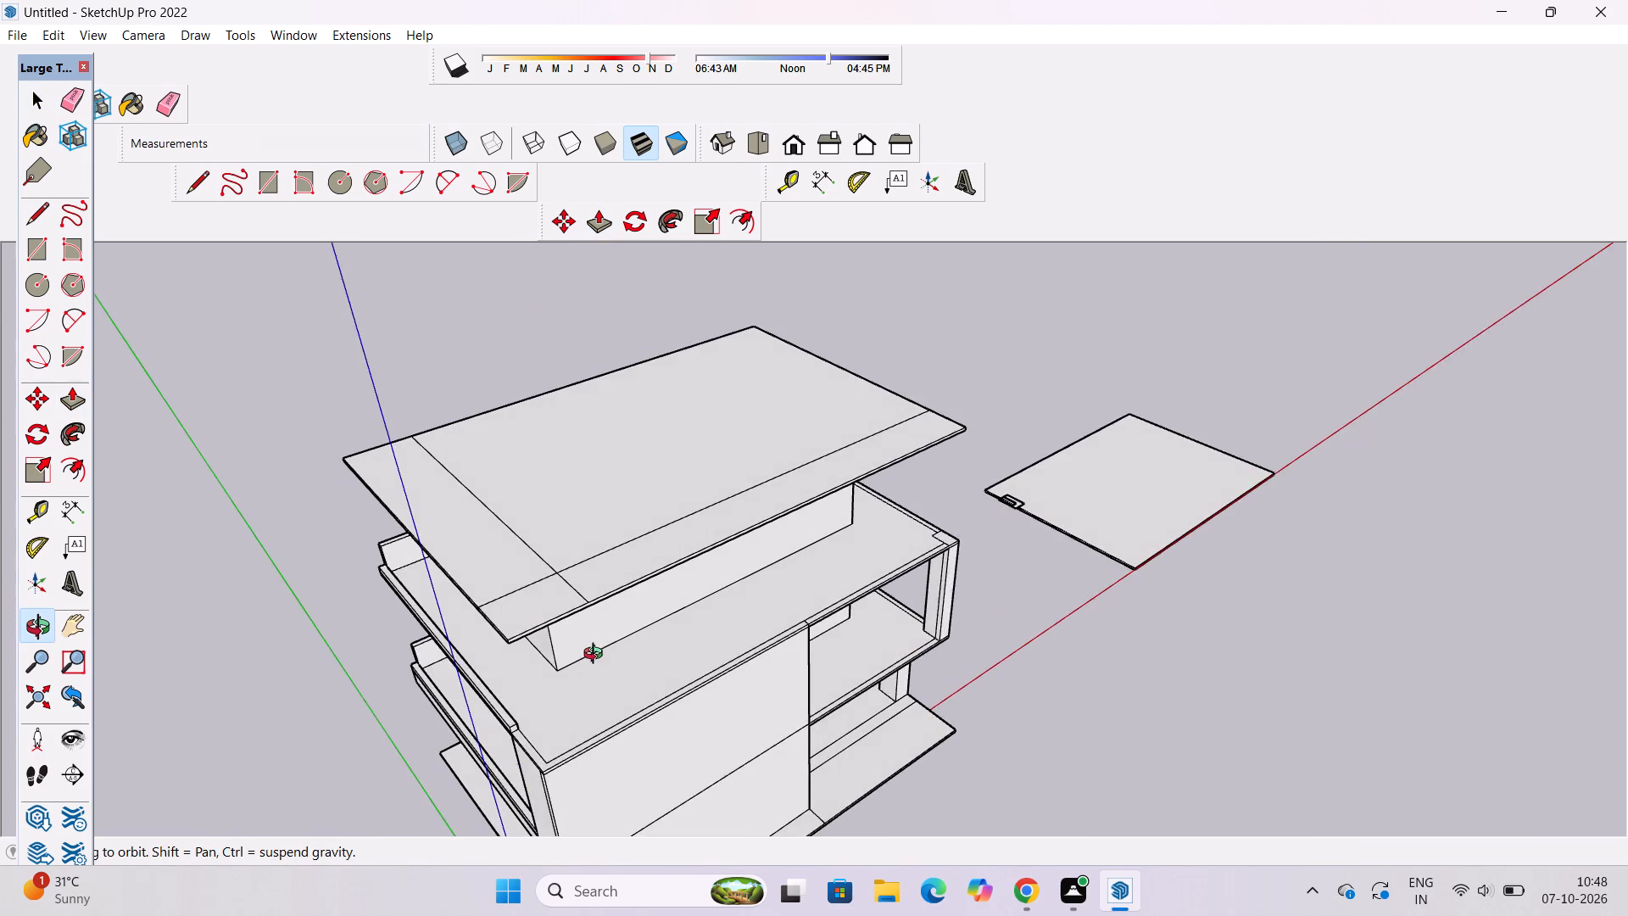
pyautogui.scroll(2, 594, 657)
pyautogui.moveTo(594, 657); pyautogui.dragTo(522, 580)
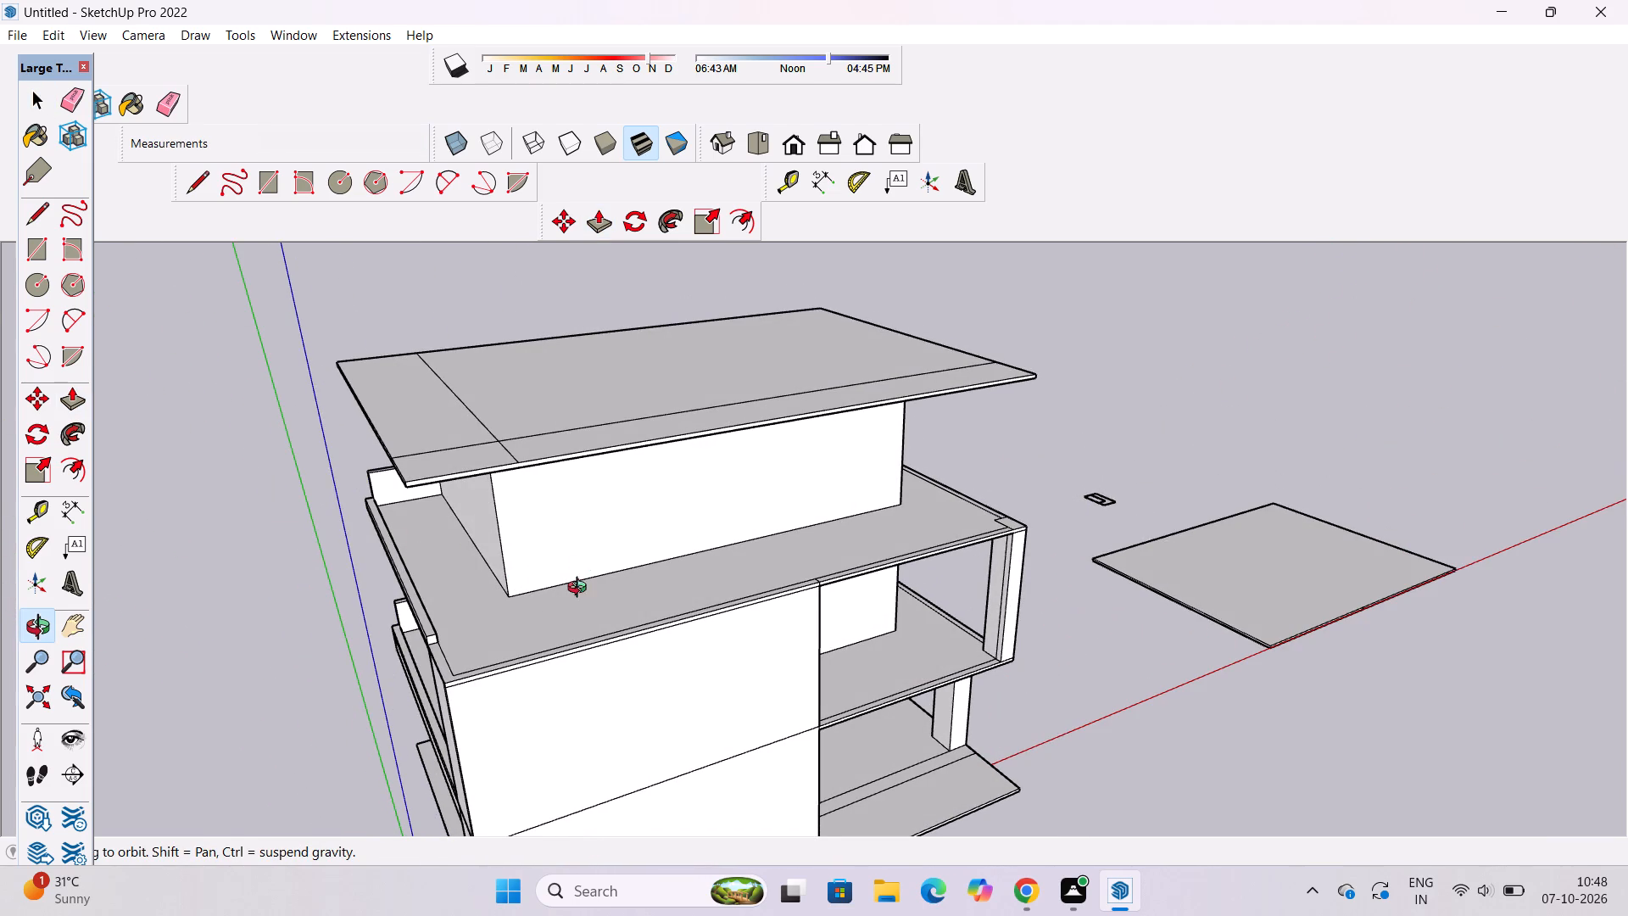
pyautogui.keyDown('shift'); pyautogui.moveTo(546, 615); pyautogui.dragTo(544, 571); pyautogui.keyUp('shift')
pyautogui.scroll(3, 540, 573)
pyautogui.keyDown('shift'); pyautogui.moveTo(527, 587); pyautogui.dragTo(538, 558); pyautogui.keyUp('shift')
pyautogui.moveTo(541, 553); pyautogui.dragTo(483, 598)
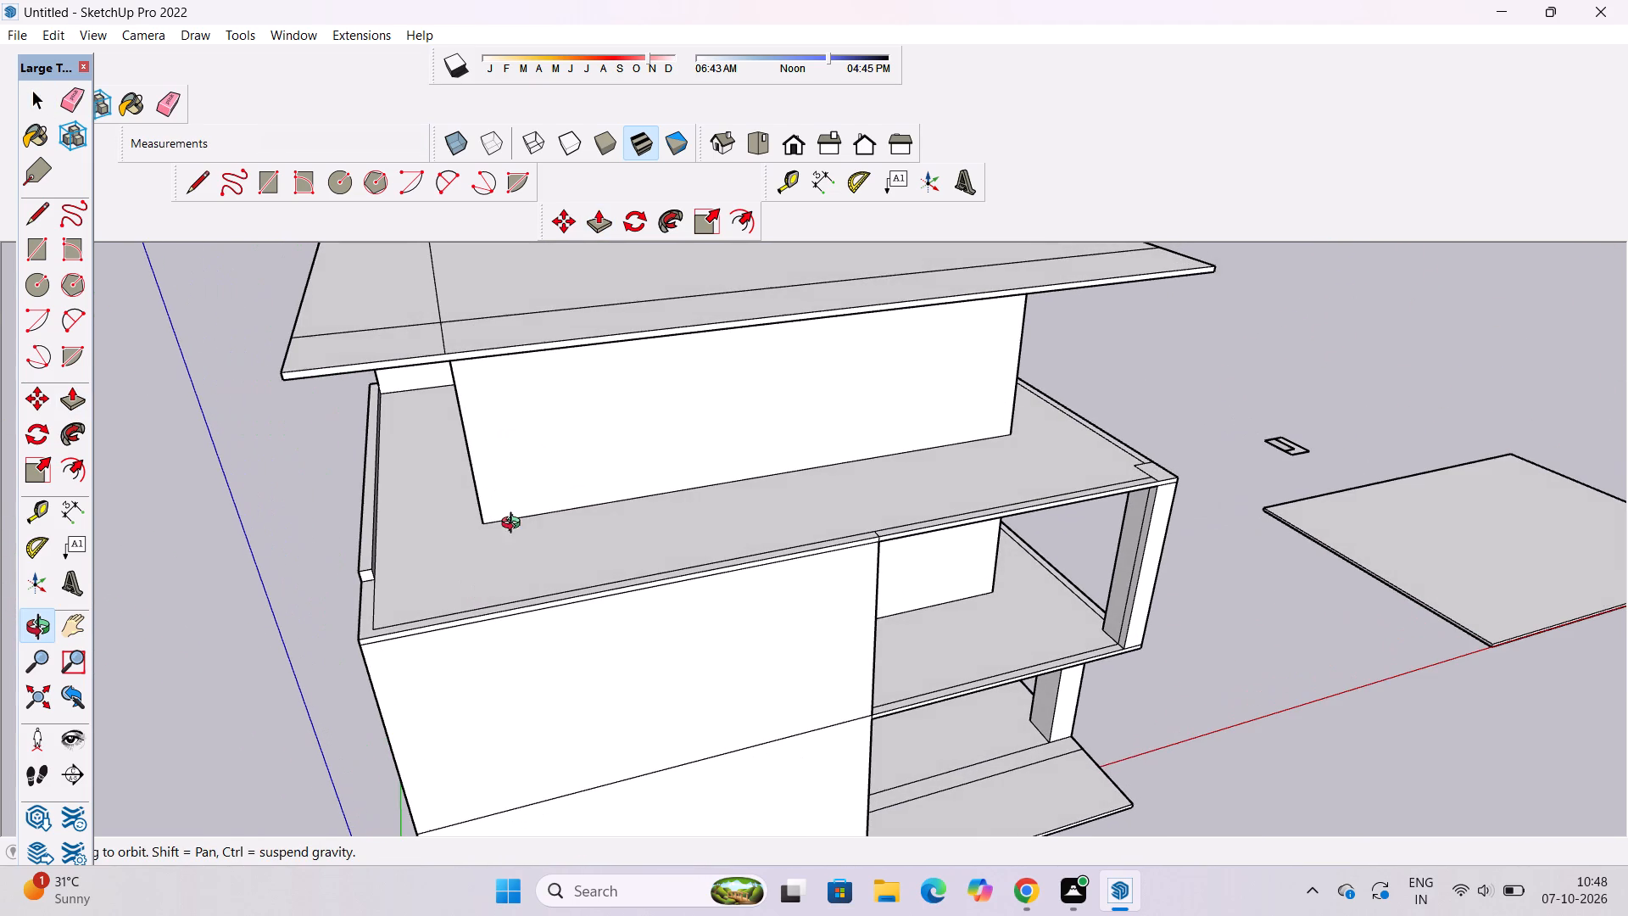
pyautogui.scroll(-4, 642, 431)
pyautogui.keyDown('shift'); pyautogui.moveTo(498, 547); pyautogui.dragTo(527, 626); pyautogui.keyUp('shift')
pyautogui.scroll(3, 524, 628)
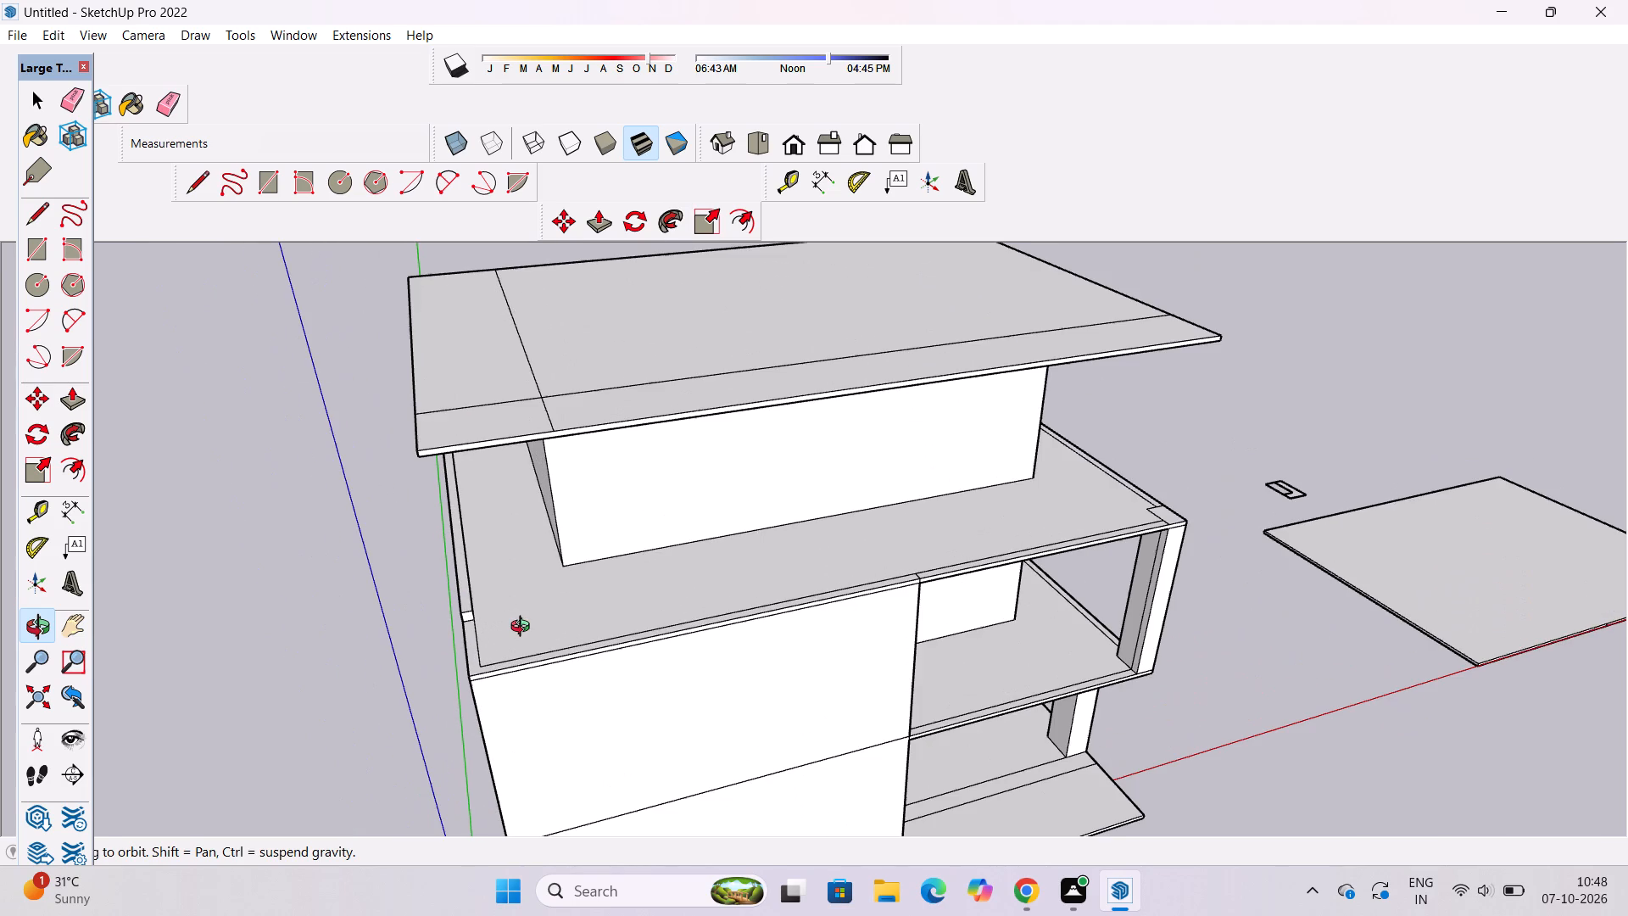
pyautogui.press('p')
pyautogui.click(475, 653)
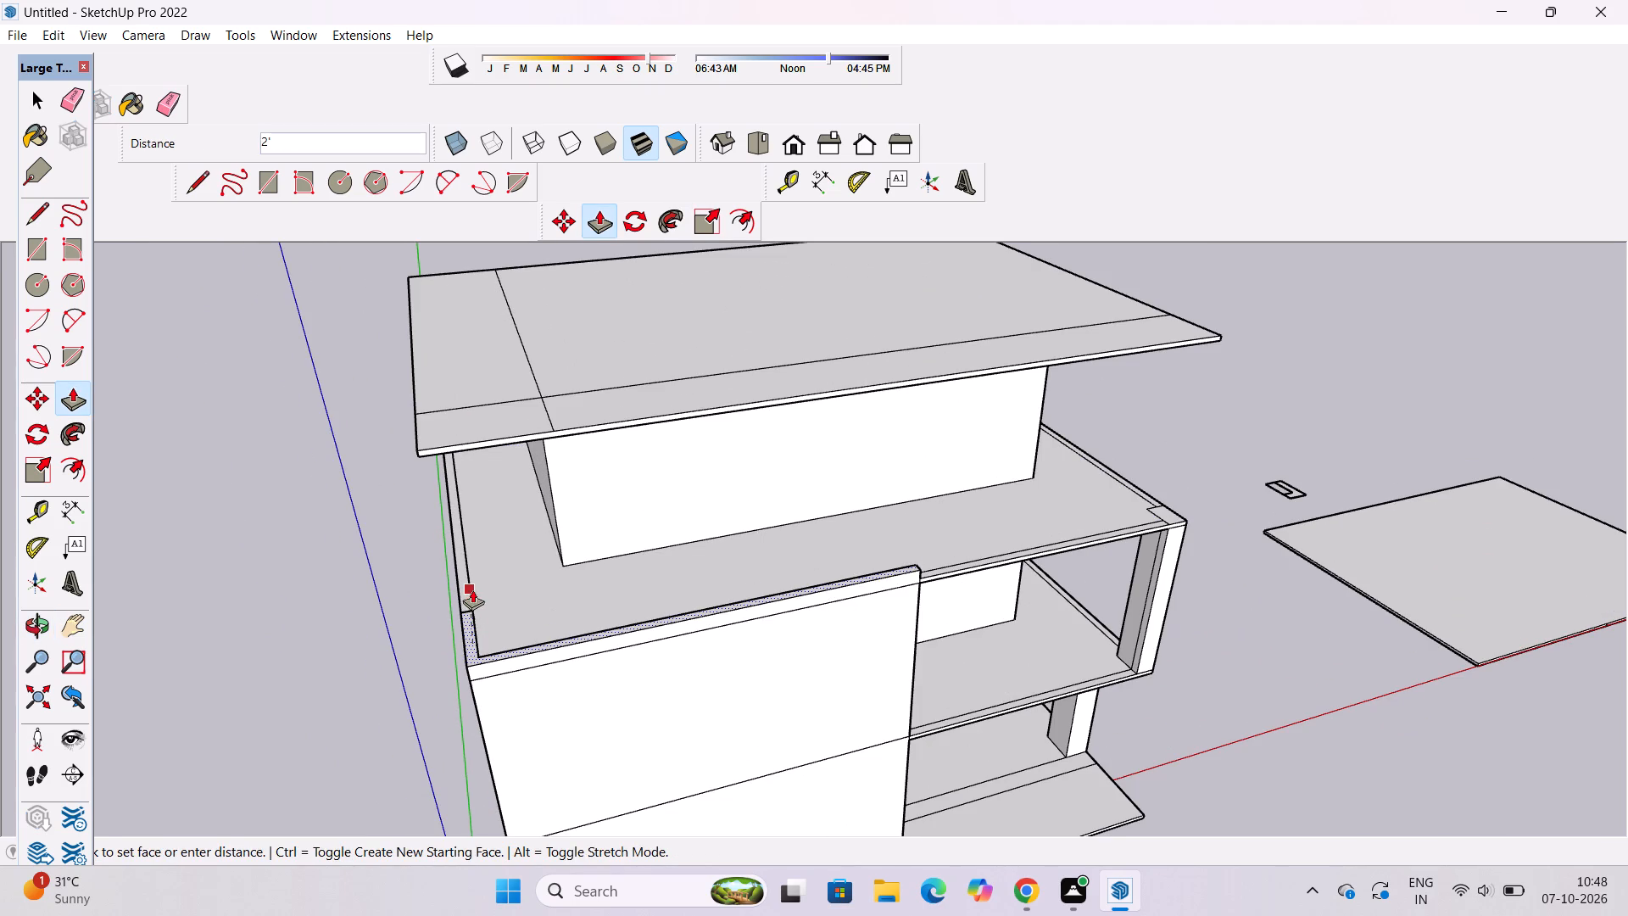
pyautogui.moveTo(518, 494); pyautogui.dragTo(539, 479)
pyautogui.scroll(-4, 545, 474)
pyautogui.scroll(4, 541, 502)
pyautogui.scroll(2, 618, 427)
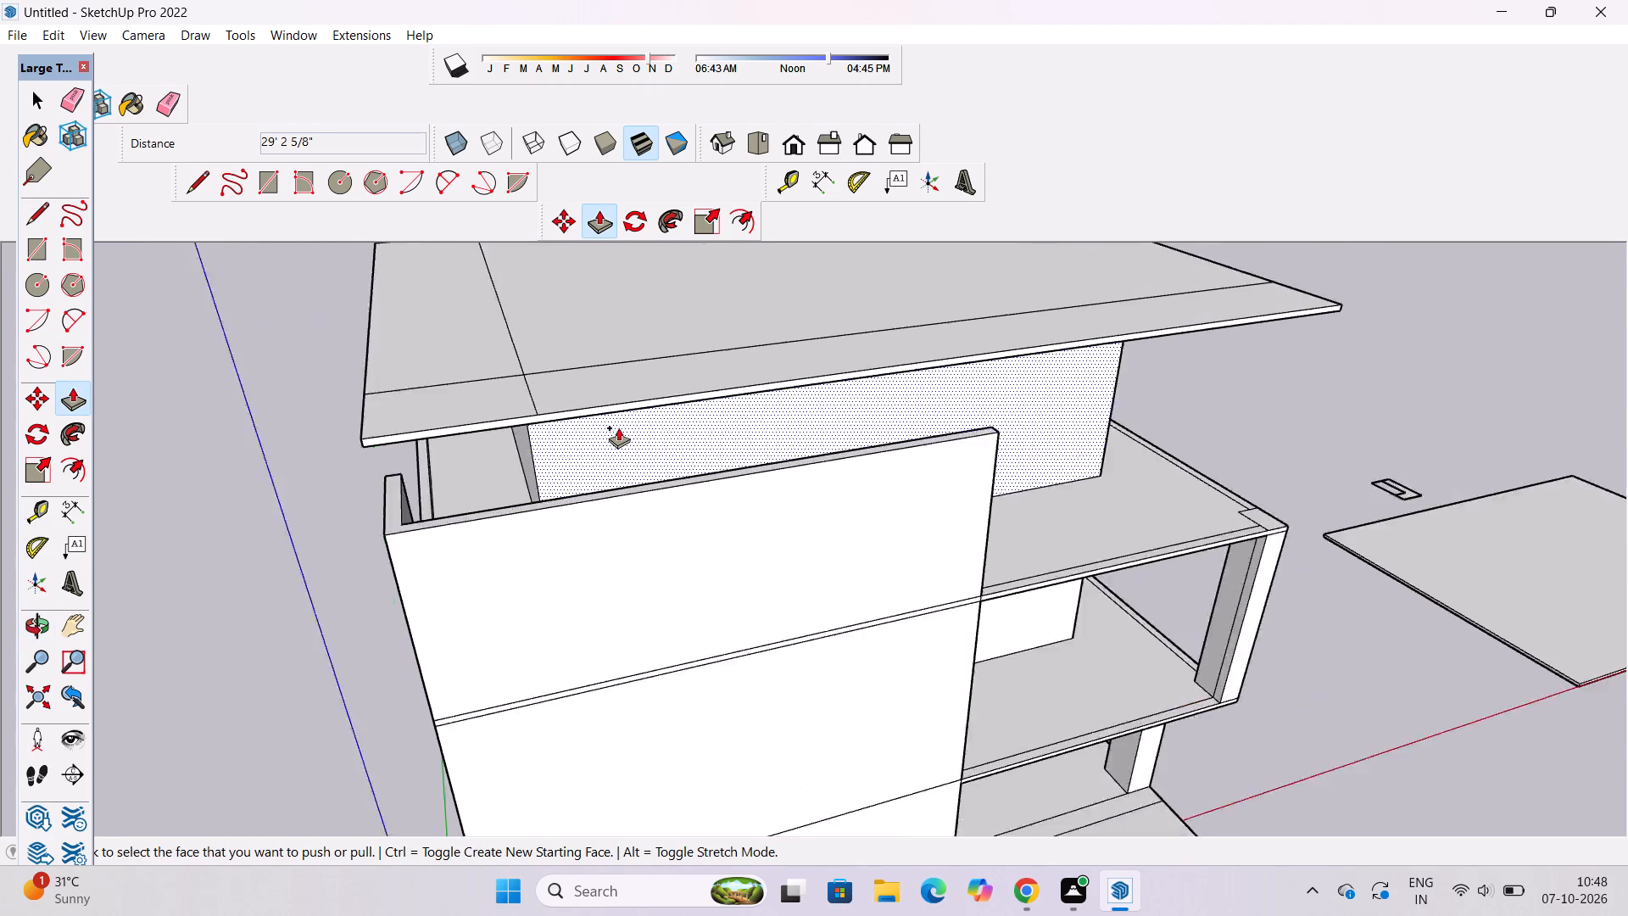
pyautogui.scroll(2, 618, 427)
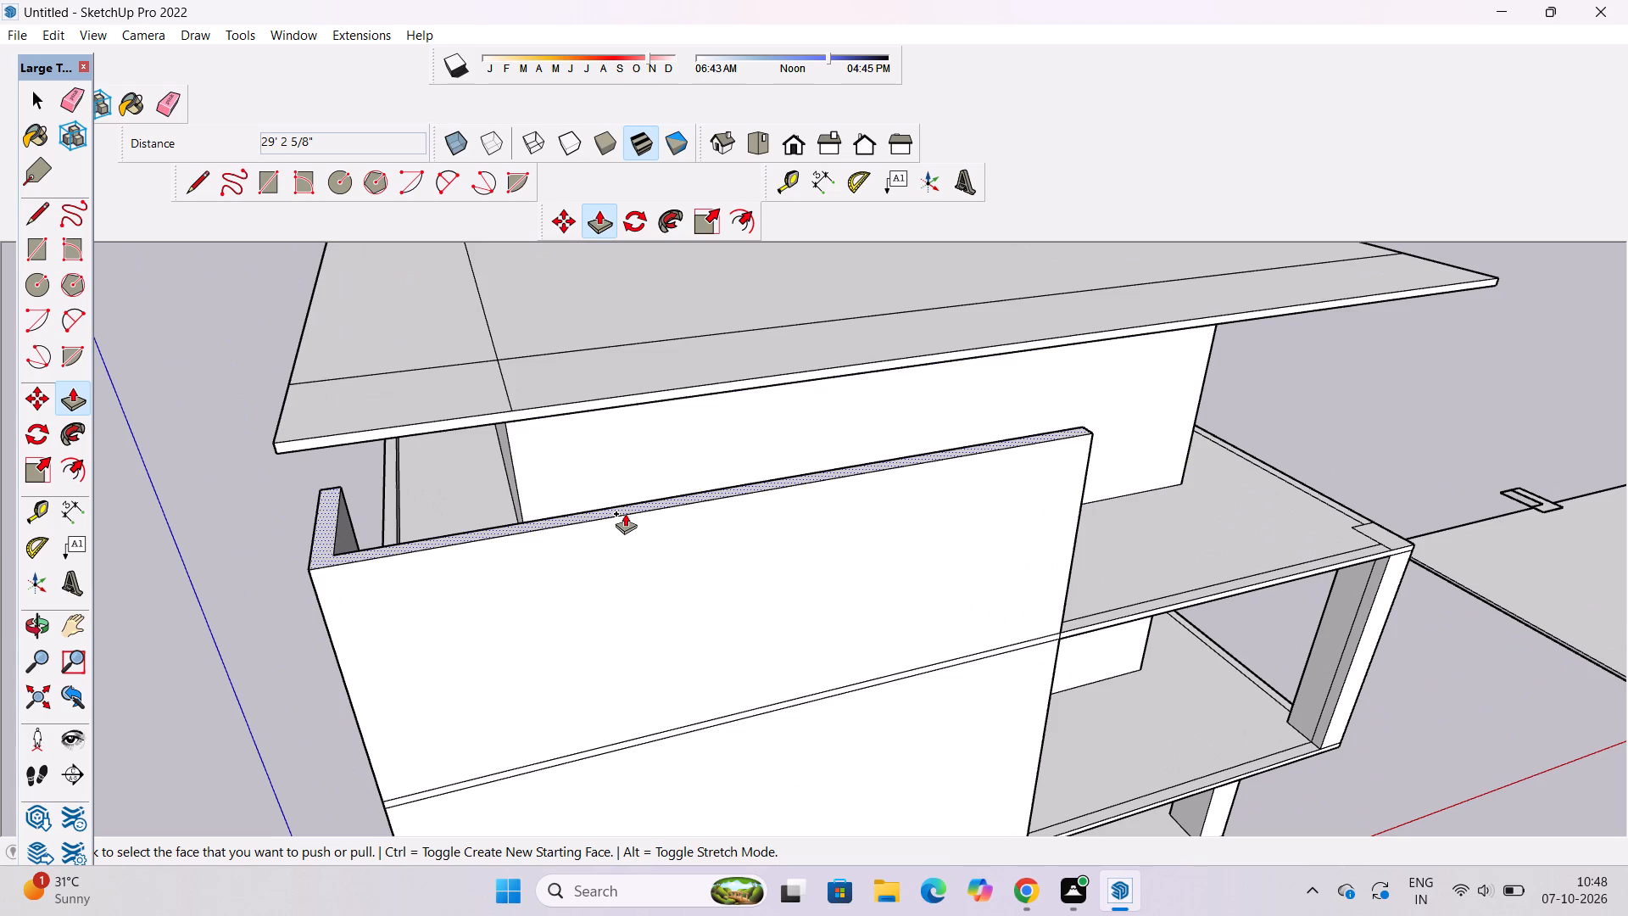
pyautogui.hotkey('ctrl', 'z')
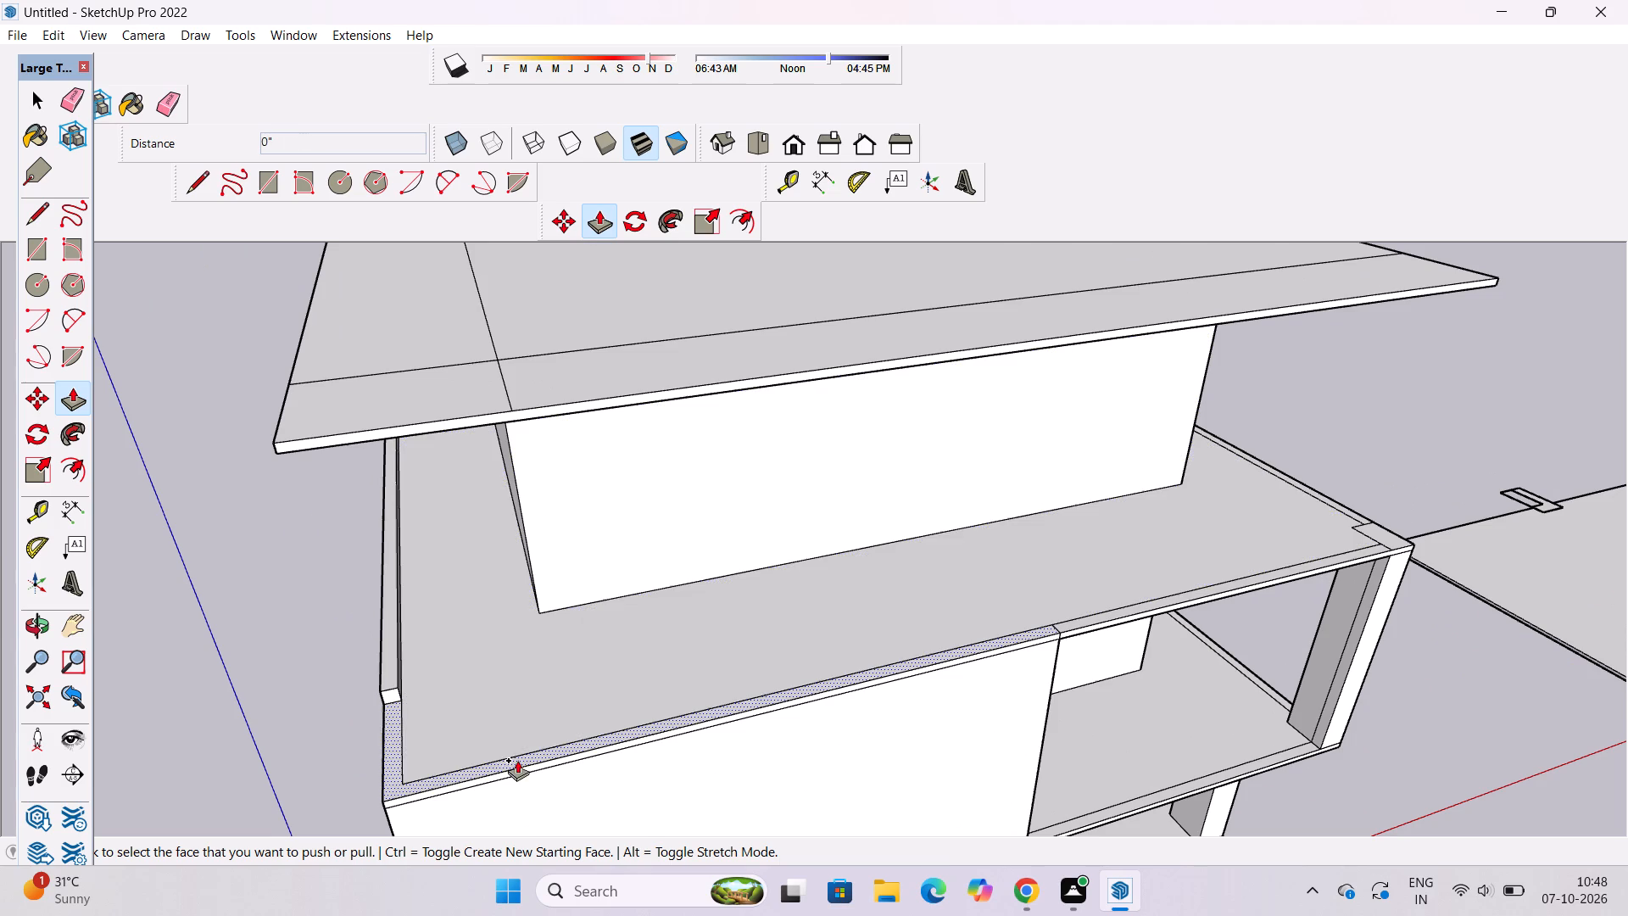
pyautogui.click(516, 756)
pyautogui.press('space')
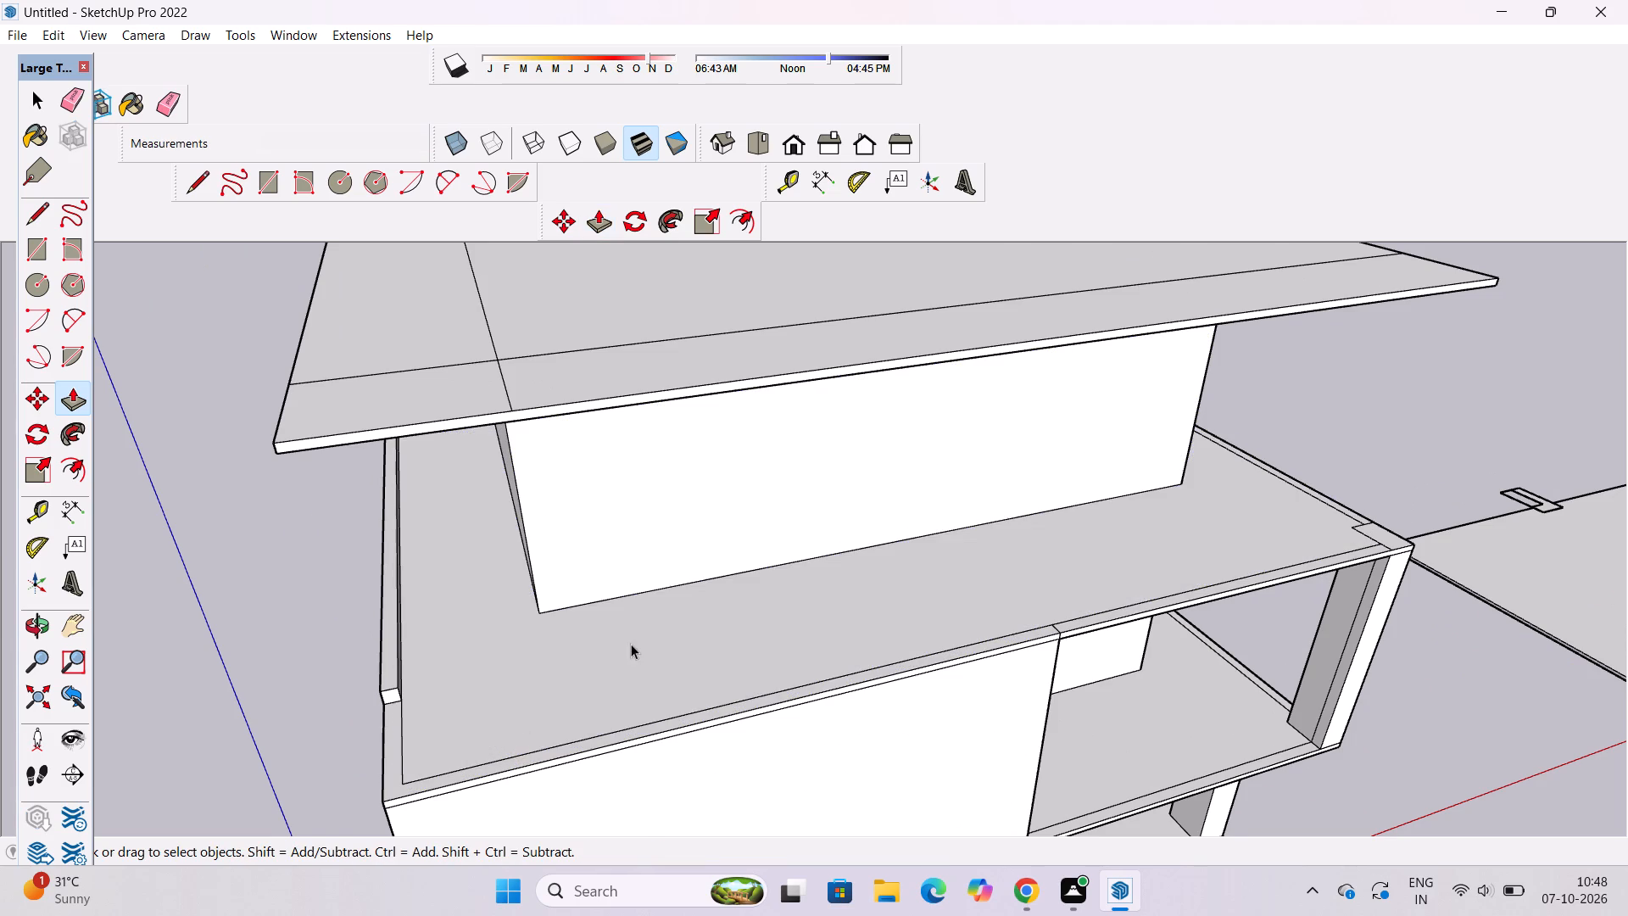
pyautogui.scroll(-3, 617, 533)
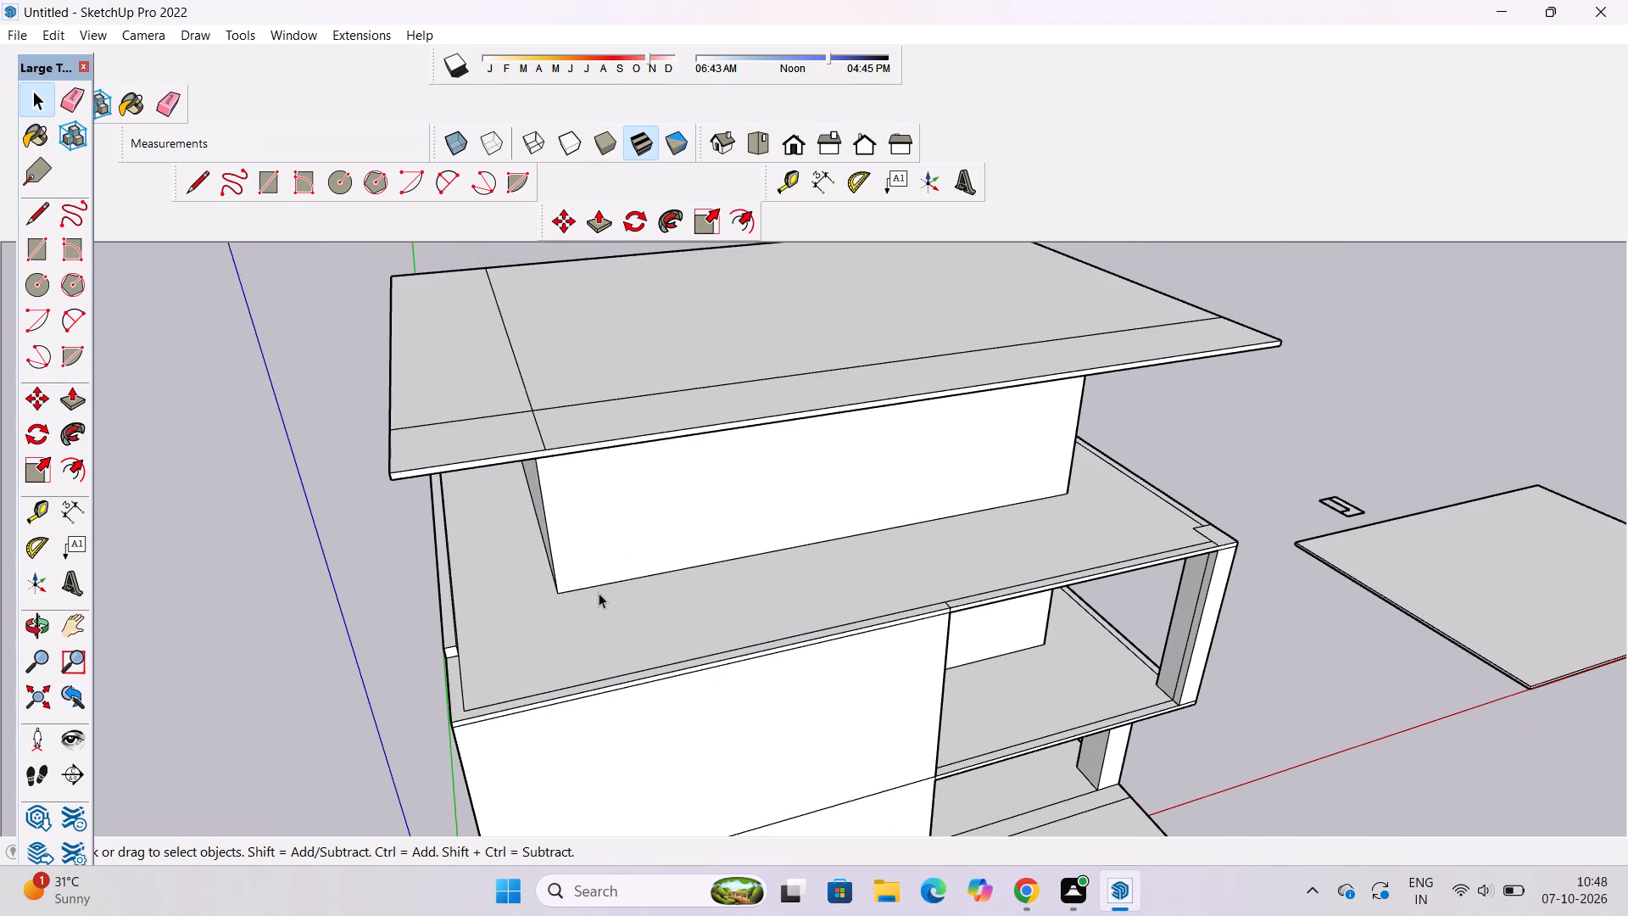
# Push/Pull the L-shaped border strip above the solid corner wall up 40' to the underside of the top slab.
pyautogui.scroll(1, 599, 593)
pyautogui.press('o')
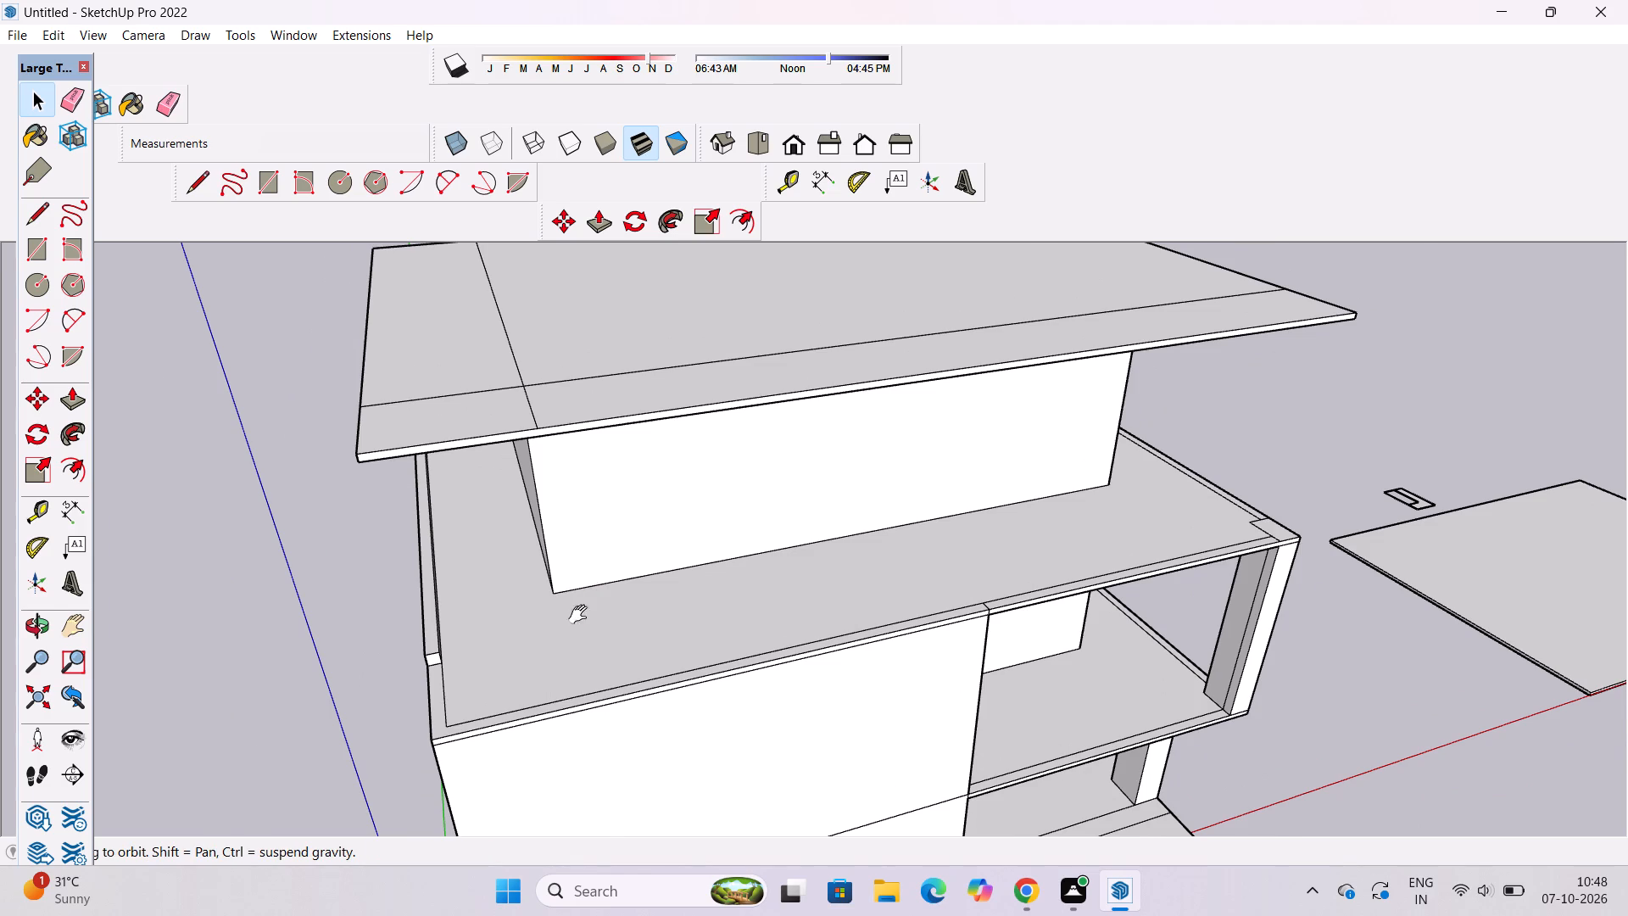
pyautogui.keyDown('shift'); pyautogui.moveTo(582, 615); pyautogui.dragTo(715, 629); pyautogui.keyUp('shift')
pyautogui.moveTo(718, 651); pyautogui.dragTo(704, 632)
pyautogui.keyDown('shift'); pyautogui.moveTo(704, 632); pyautogui.dragTo(689, 634); pyautogui.keyUp('shift')
pyautogui.scroll(-1, 689, 634)
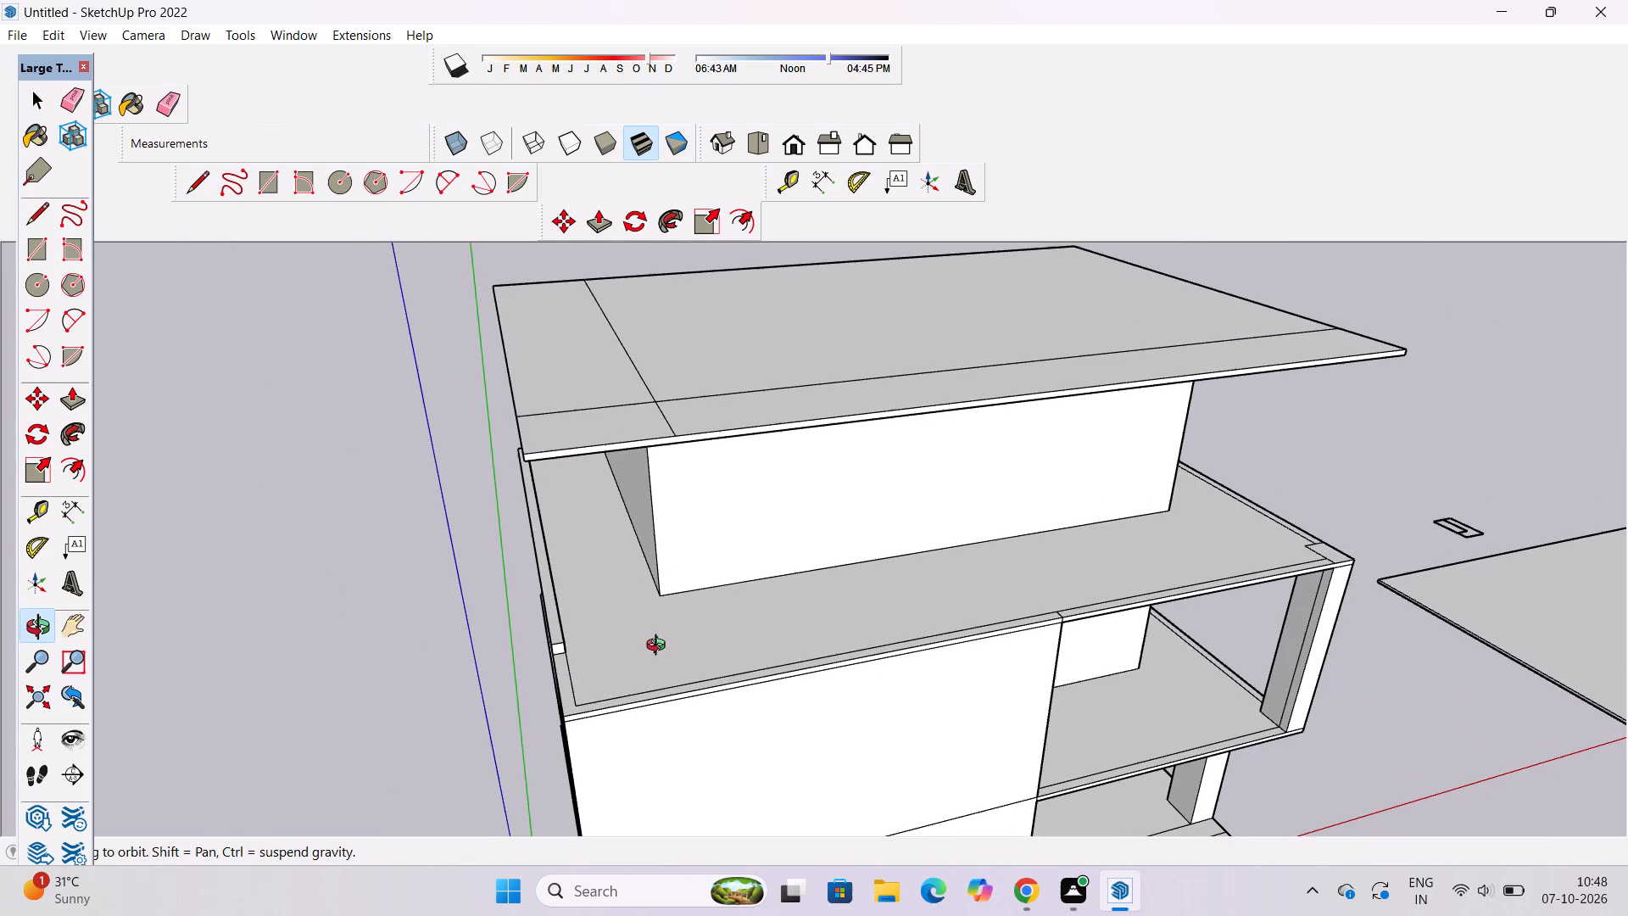
pyautogui.moveTo(660, 647); pyautogui.dragTo(682, 660)
pyautogui.scroll(-2, 691, 656)
pyautogui.keyDown('shift'); pyautogui.moveTo(703, 647); pyautogui.dragTo(690, 661); pyautogui.keyUp('shift')
pyautogui.keyDown('shift'); pyautogui.moveTo(698, 656); pyautogui.dragTo(686, 668); pyautogui.keyUp('shift')
pyautogui.keyDown('shift'); pyautogui.moveTo(686, 668); pyautogui.dragTo(676, 669); pyautogui.keyUp('shift')
pyautogui.moveTo(672, 681); pyautogui.dragTo(663, 670)
pyautogui.moveTo(641, 664); pyautogui.dragTo(664, 659)
pyautogui.keyDown('shift'); pyautogui.click(664, 659); pyautogui.keyUp('shift')
pyautogui.keyDown('shift'); pyautogui.moveTo(664, 659); pyautogui.dragTo(595, 666); pyautogui.keyUp('shift')
pyautogui.scroll(-4, 609, 667)
pyautogui.keyDown('shift'); pyautogui.moveTo(599, 681); pyautogui.dragTo(610, 647); pyautogui.keyUp('shift')
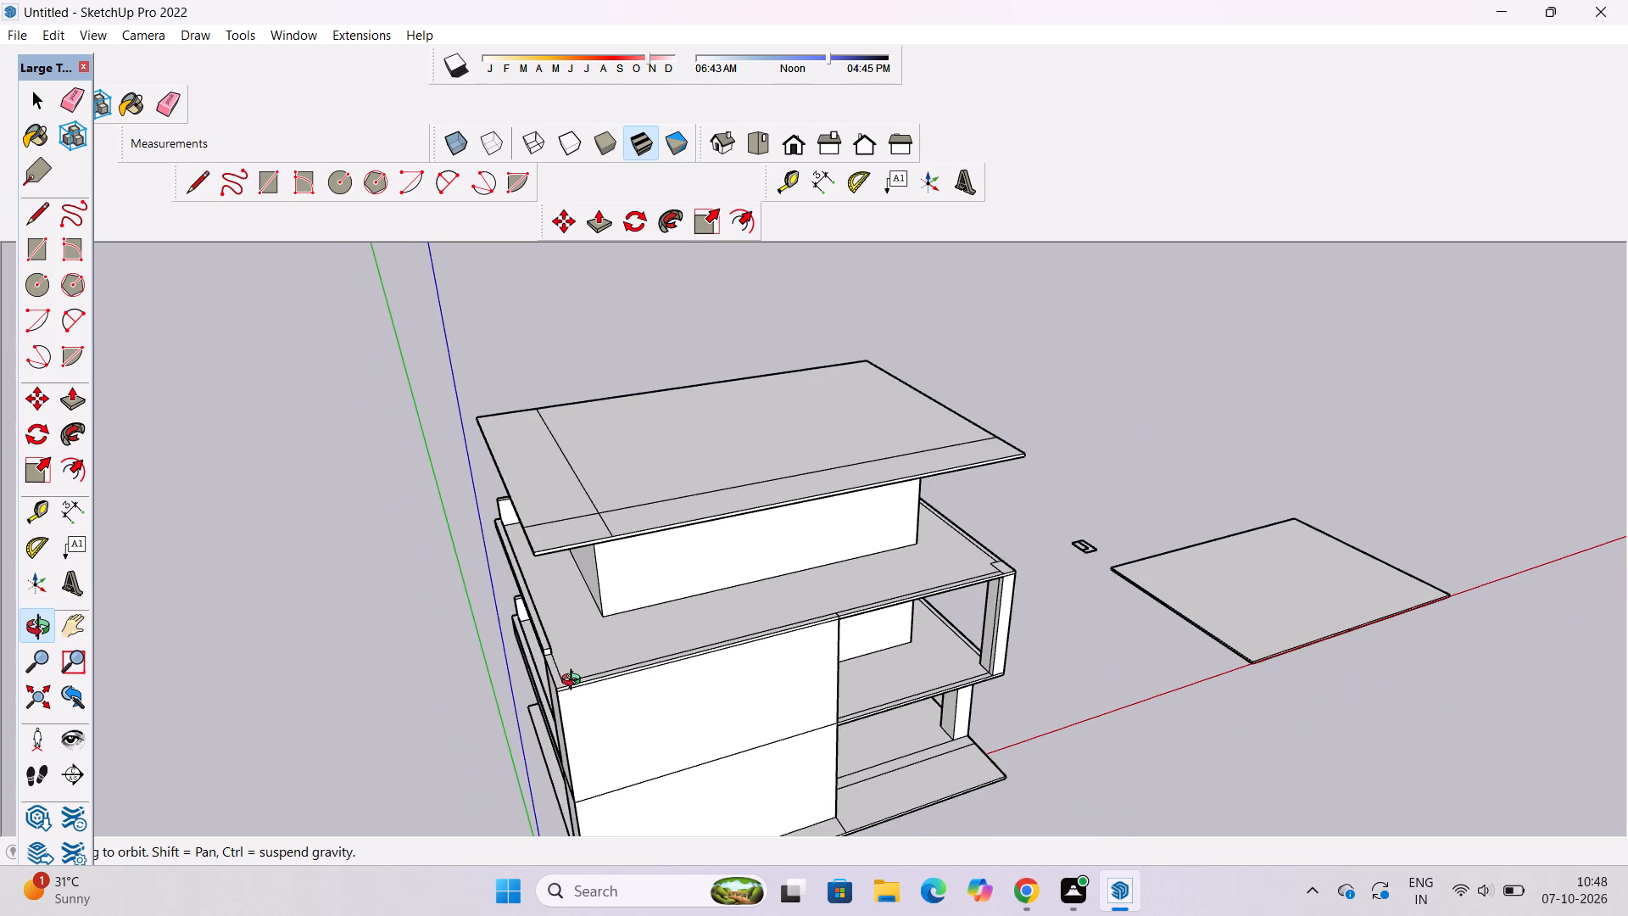
pyautogui.scroll(5, 575, 682)
pyautogui.moveTo(559, 686); pyautogui.dragTo(643, 714)
pyautogui.keyDown('shift'); pyautogui.moveTo(660, 695); pyautogui.dragTo(607, 714); pyautogui.keyUp('shift')
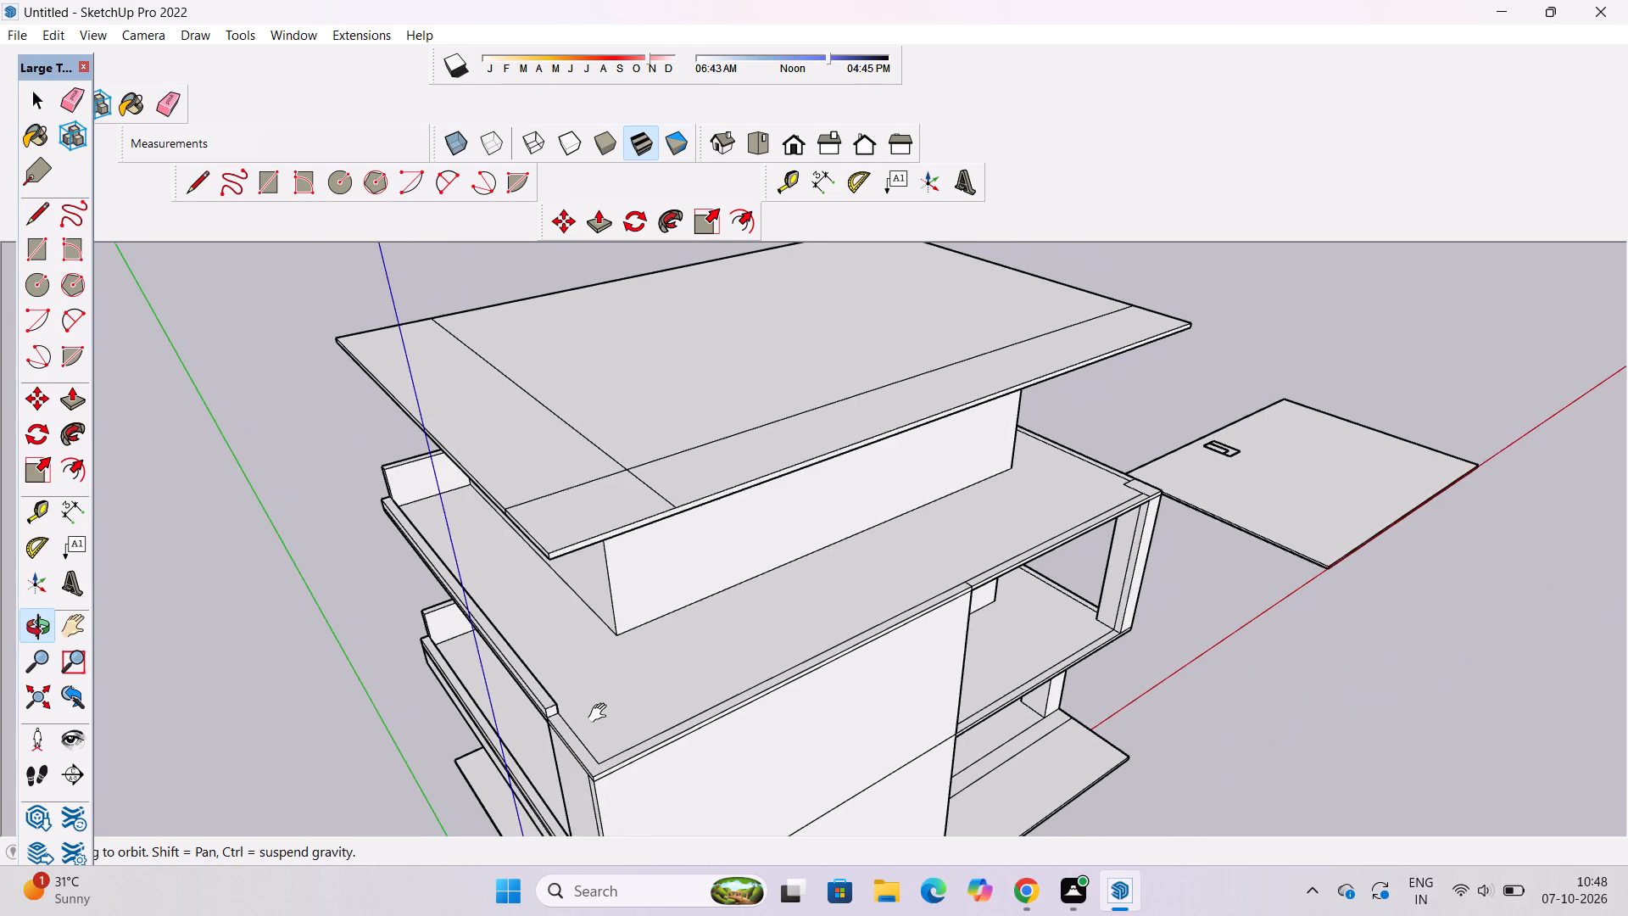
pyautogui.keyDown('shift'); pyautogui.scroll(-4, 601, 713); pyautogui.keyUp('shift')
pyautogui.keyDown('shift'); pyautogui.moveTo(610, 685); pyautogui.dragTo(539, 705); pyautogui.keyUp('shift')
pyautogui.keyDown('shift'); pyautogui.scroll(3, 541, 753); pyautogui.keyUp('shift')
pyautogui.keyDown('shift'); pyautogui.moveTo(541, 754); pyautogui.dragTo(538, 734); pyautogui.keyUp('shift')
pyautogui.press('p')
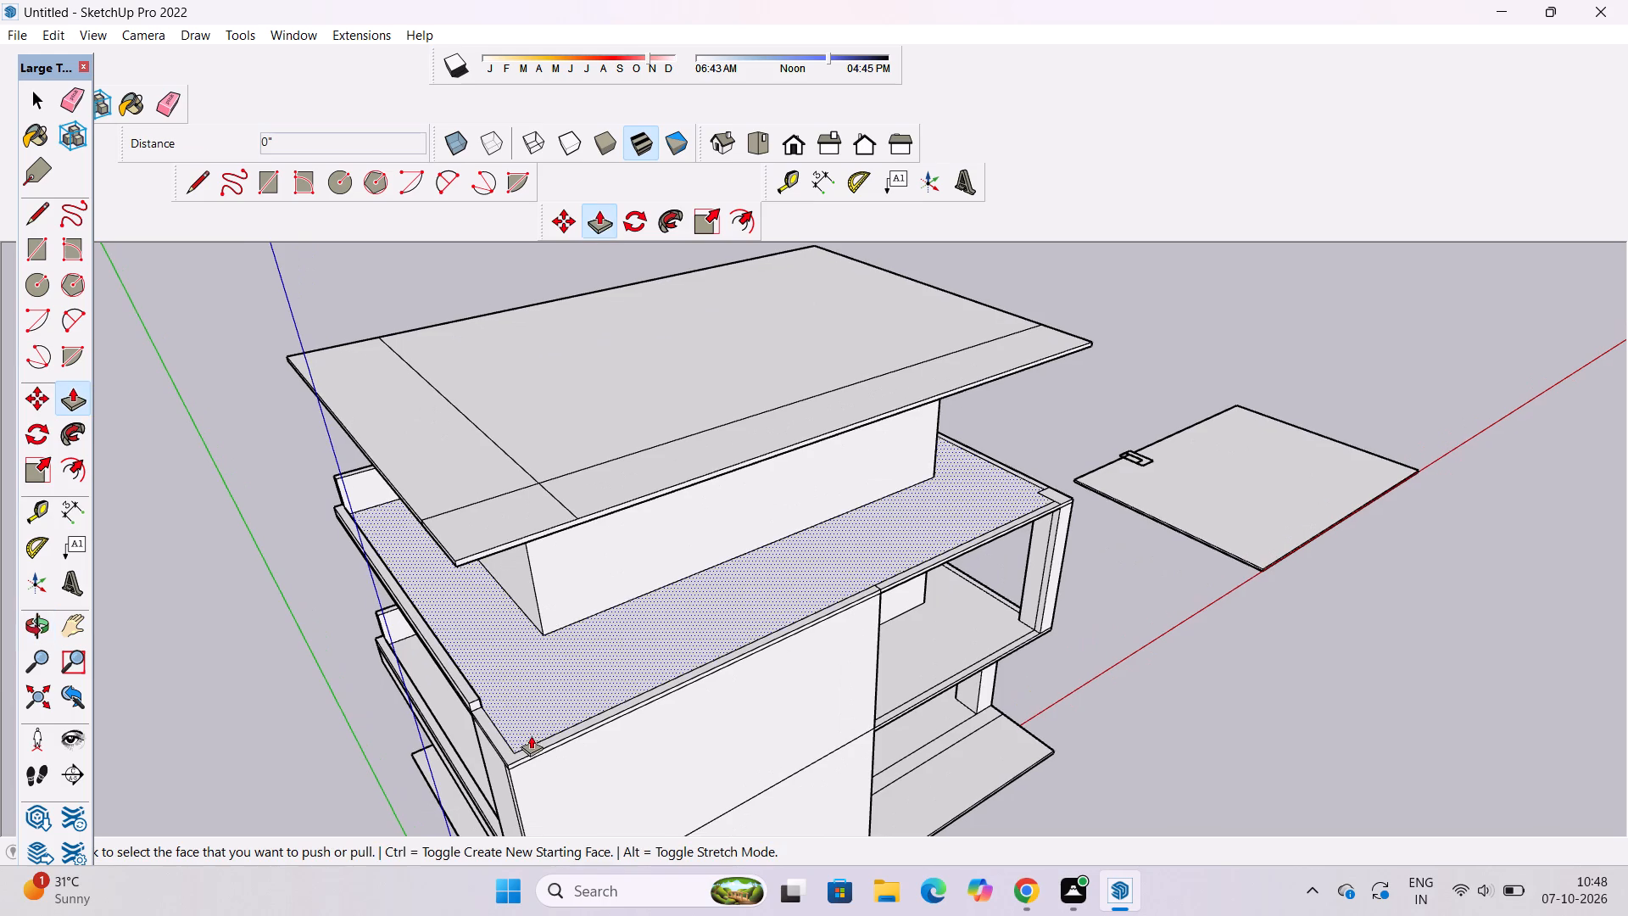
pyautogui.scroll(-2, 510, 658)
pyautogui.scroll(5, 493, 725)
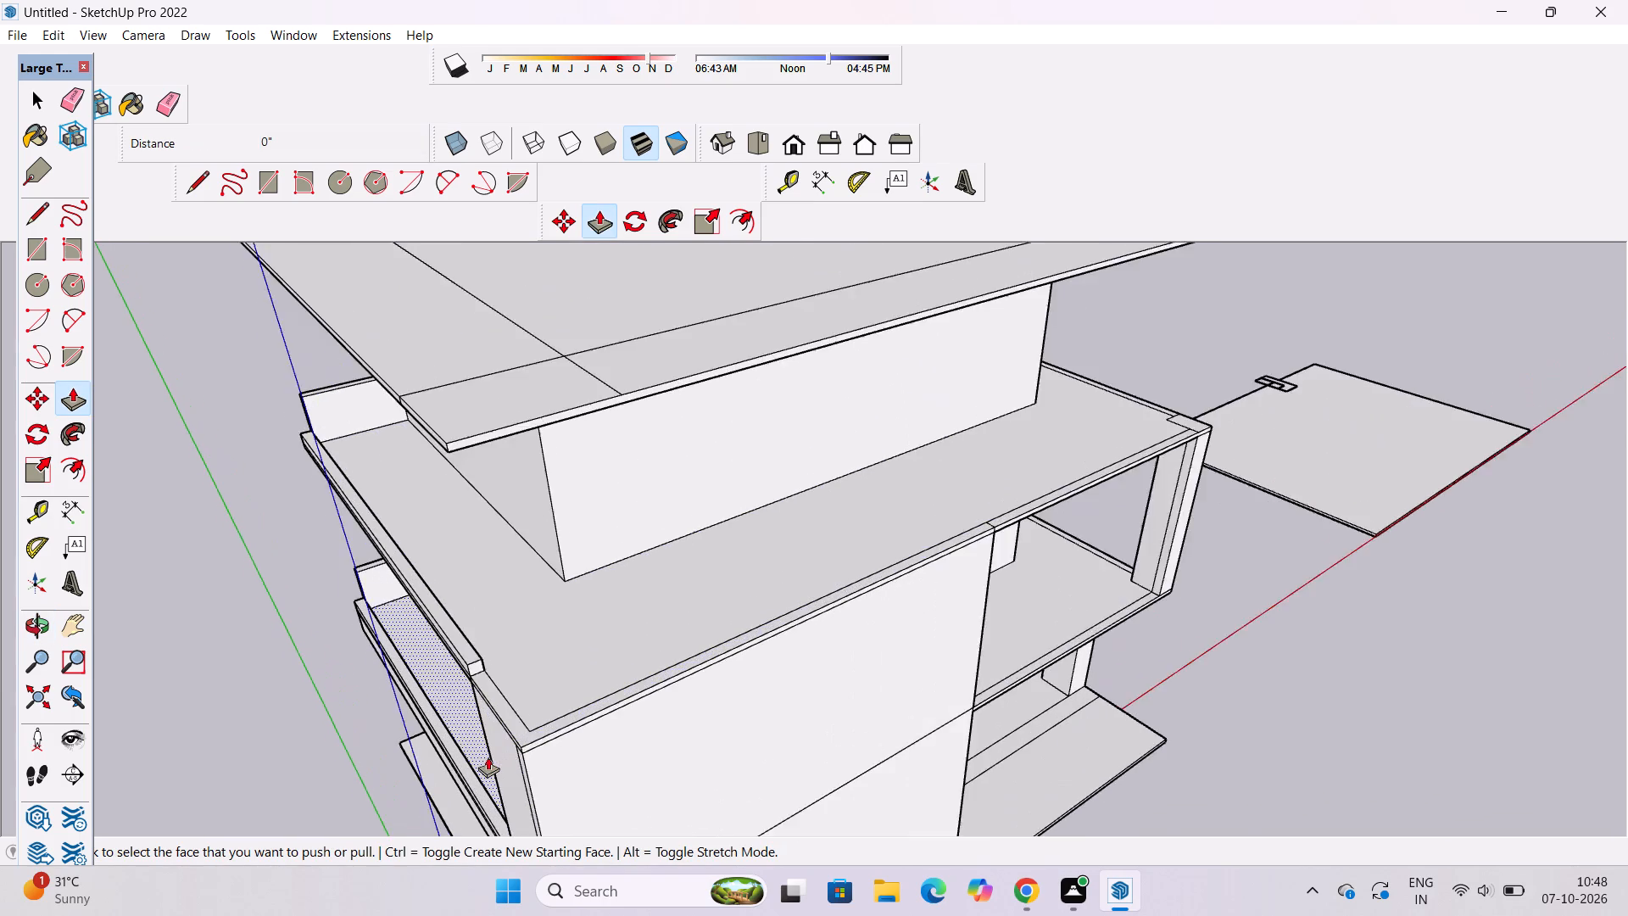
pyautogui.scroll(5, 488, 757)
pyautogui.click(549, 725)
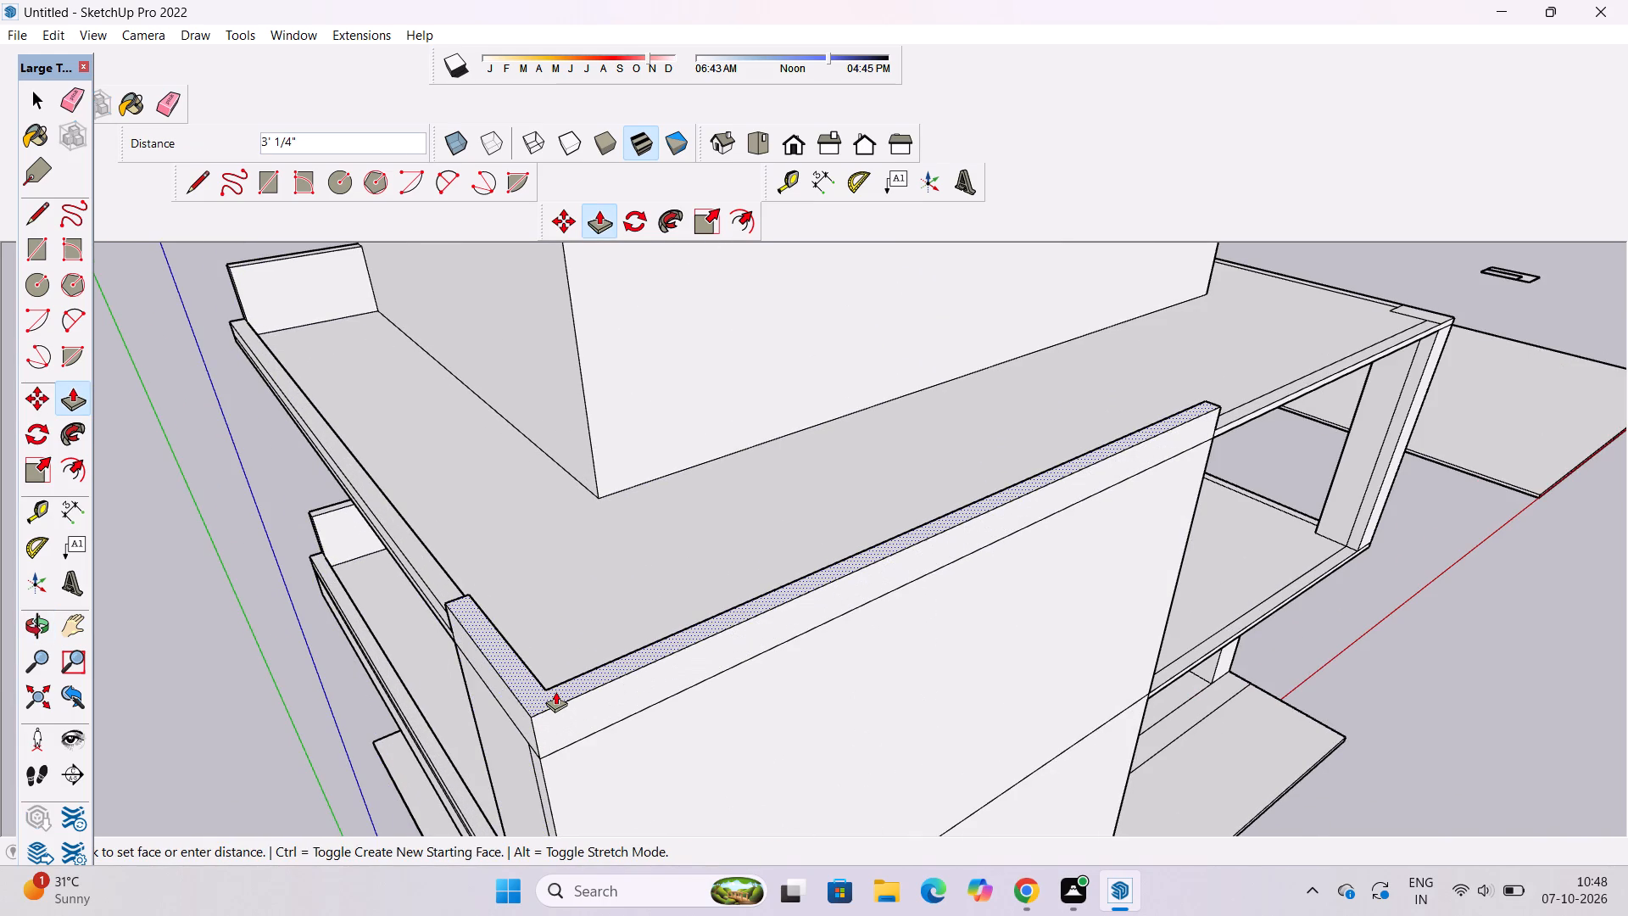
pyautogui.scroll(-9, 503, 703)
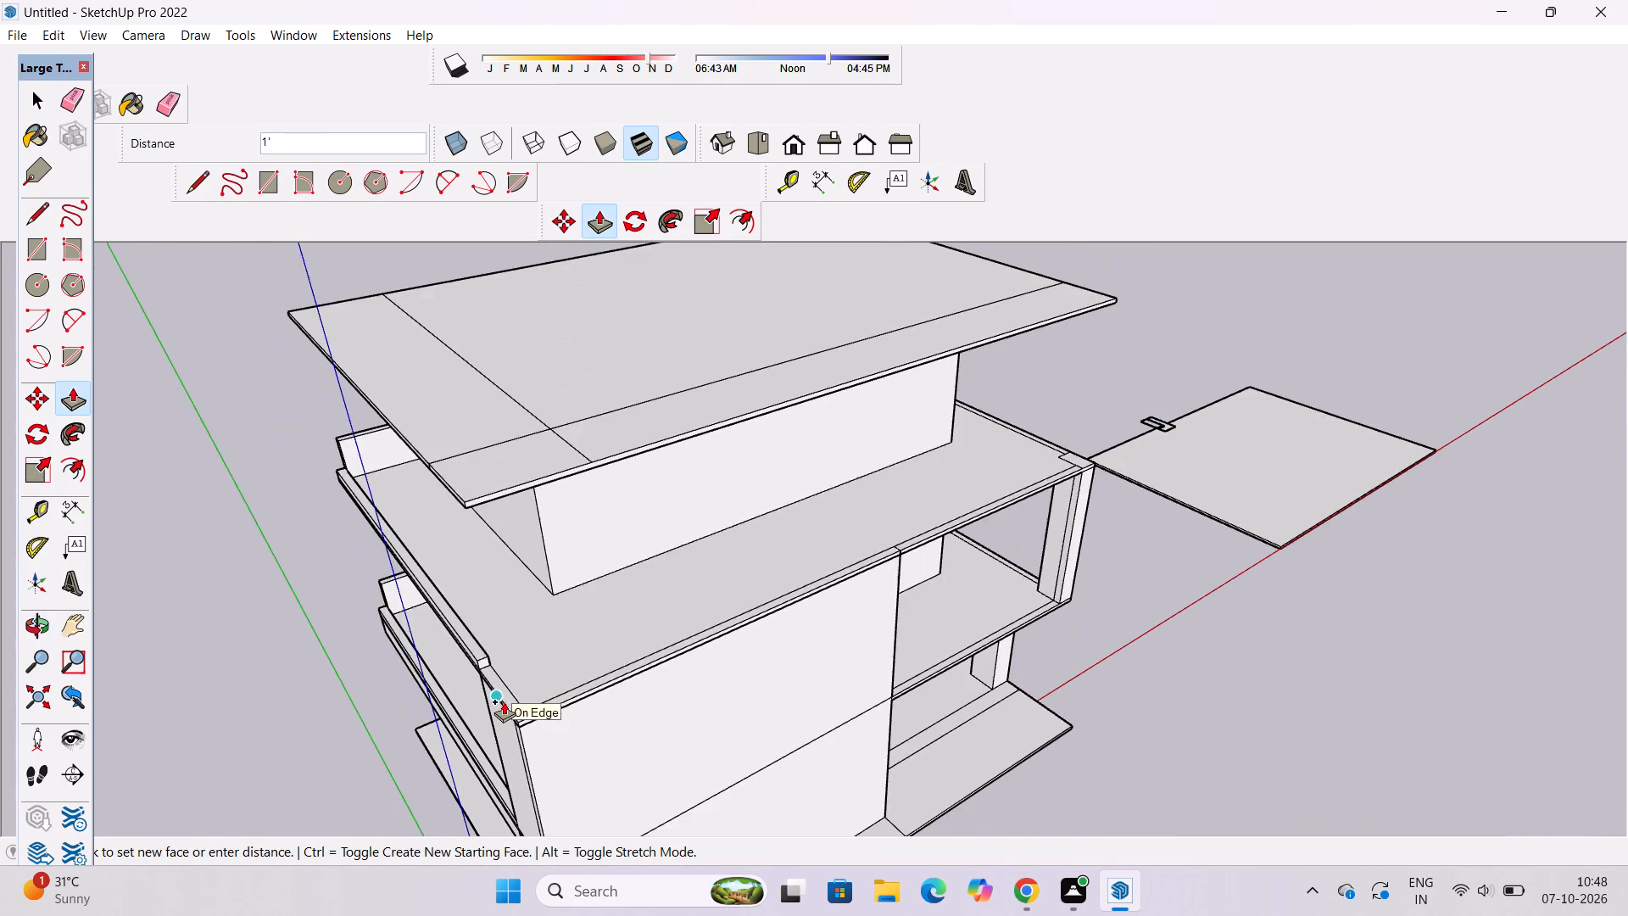
pyautogui.scroll(9, 488, 539)
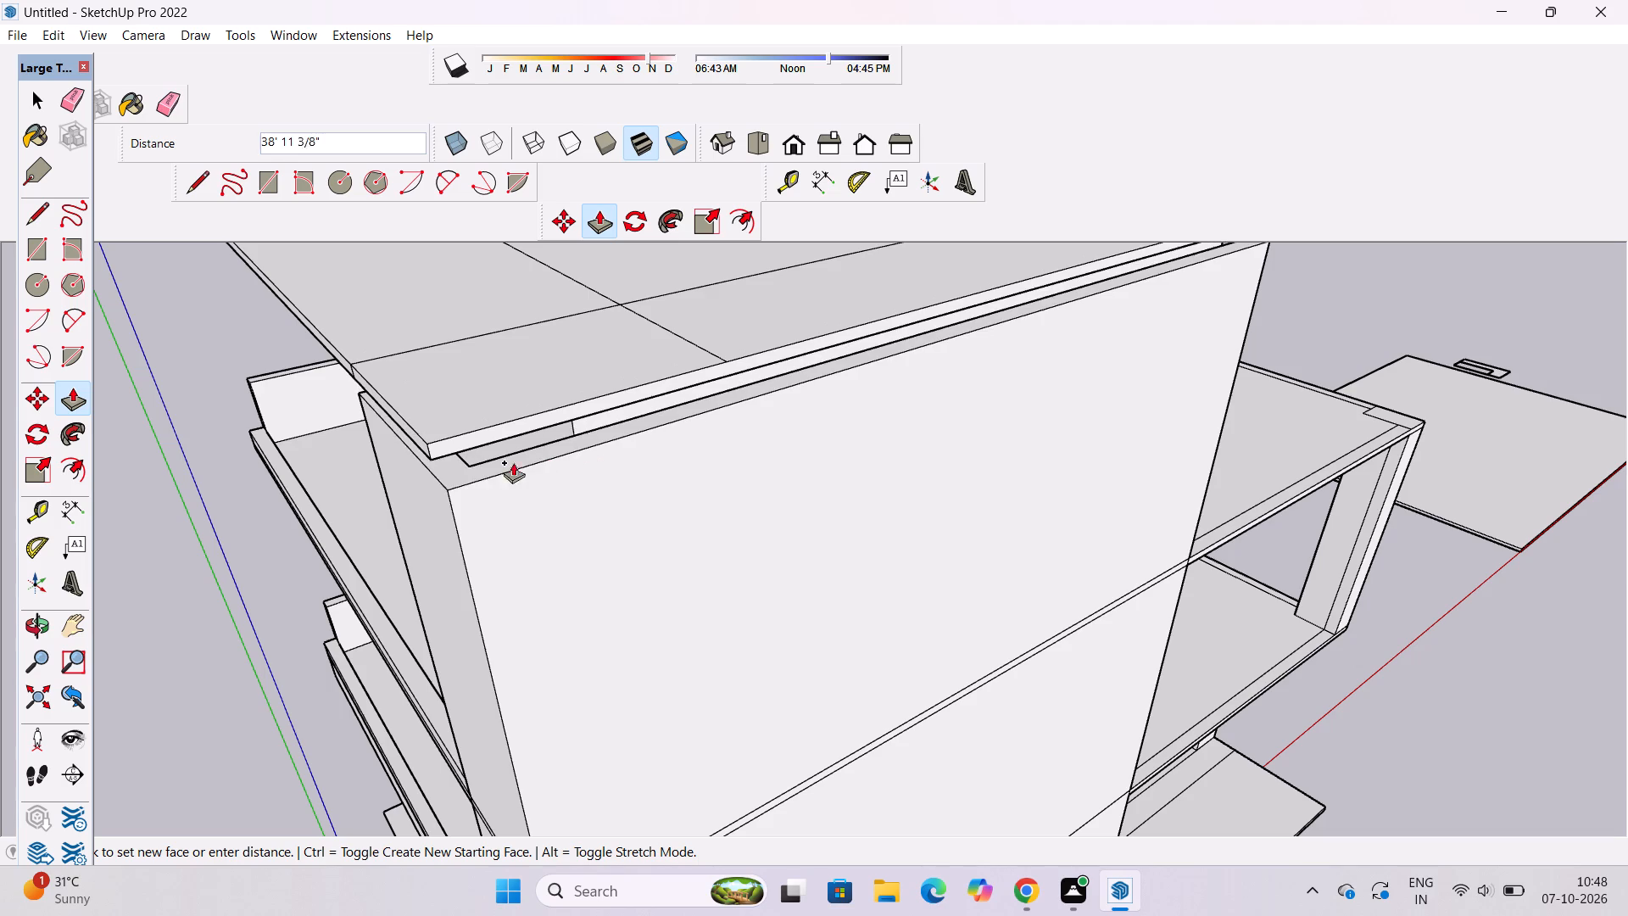
pyautogui.click(433, 458)
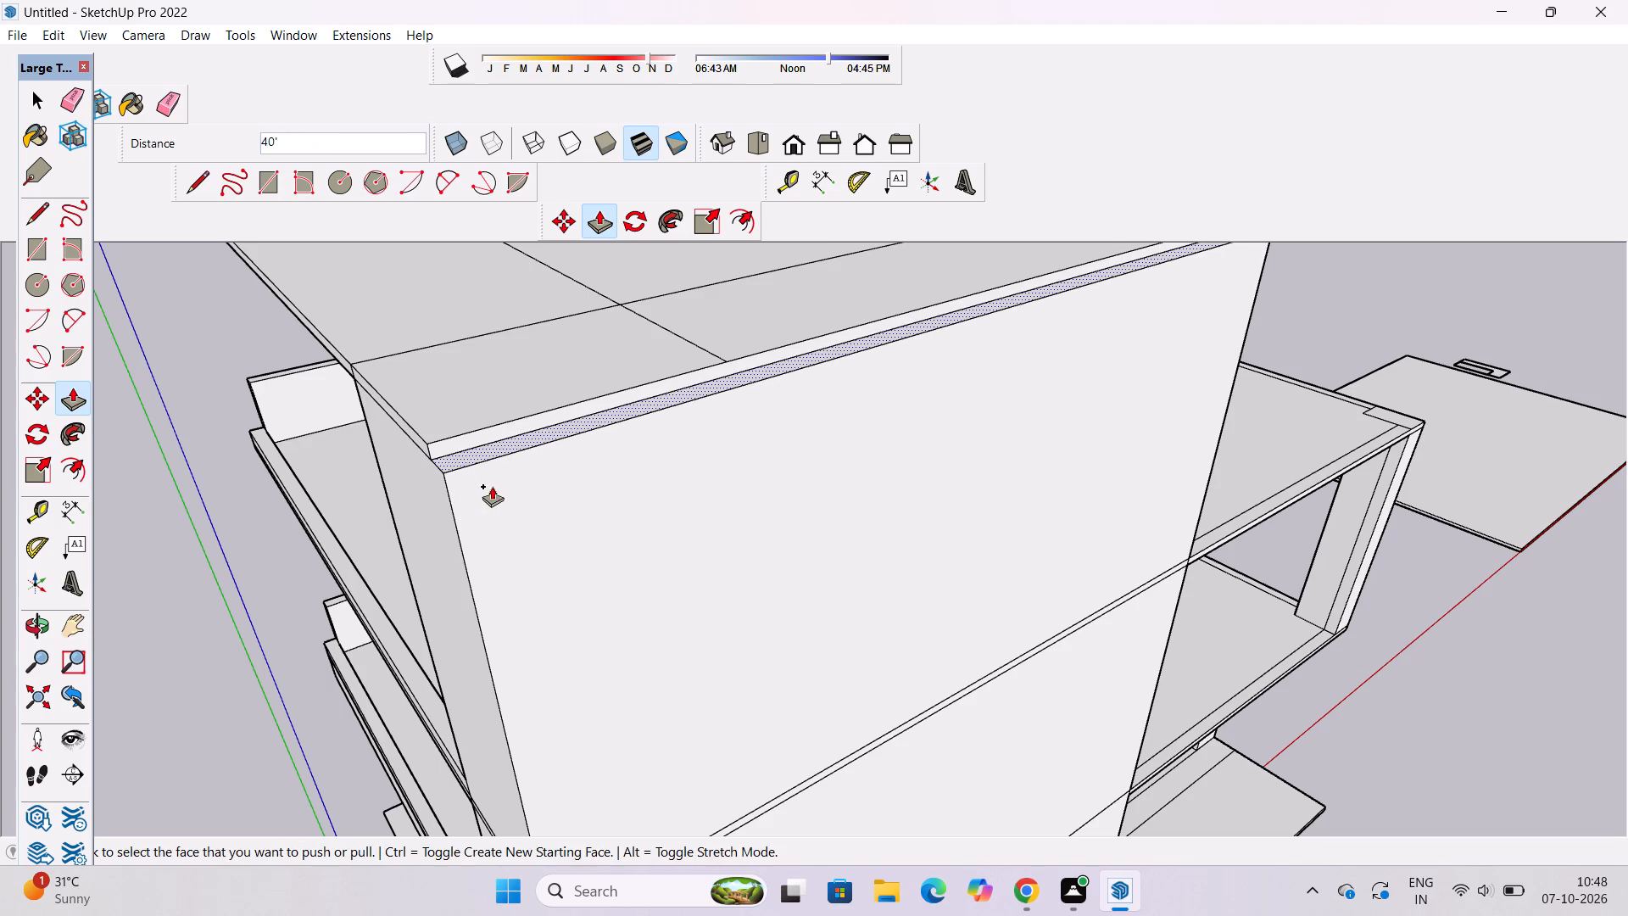
pyautogui.press('space')
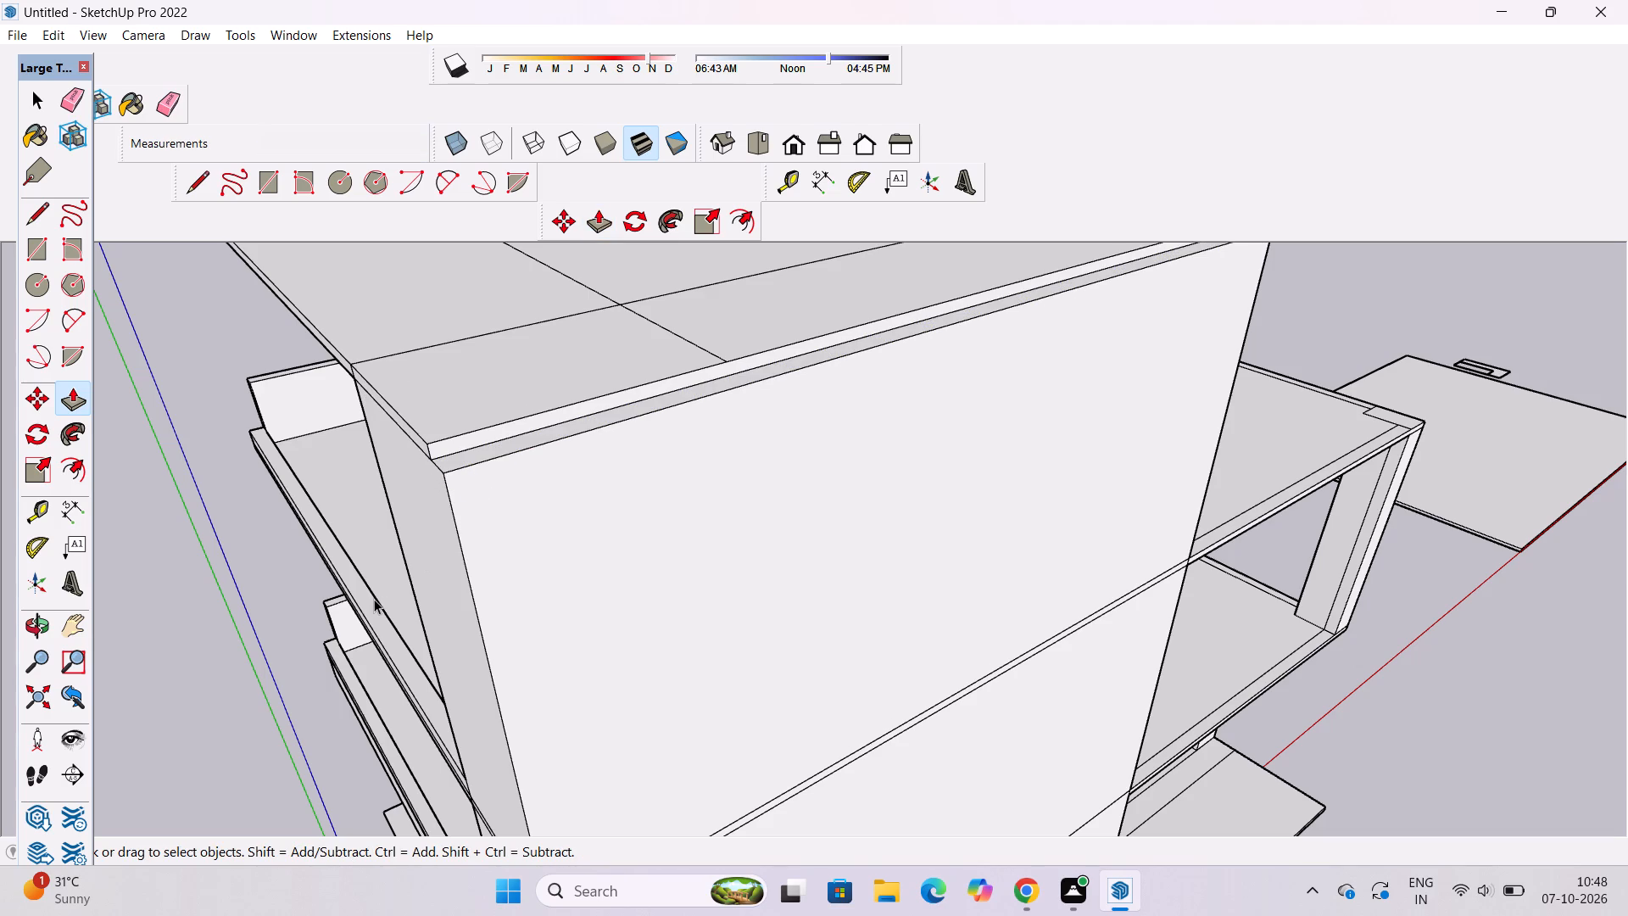
# Push/Pull the top slab's long edge face outward until it is flush with the outer face of the solid corner wall.
pyautogui.press('o')
pyautogui.scroll(-4, 371, 602)
pyautogui.moveTo(351, 634); pyautogui.dragTo(544, 664)
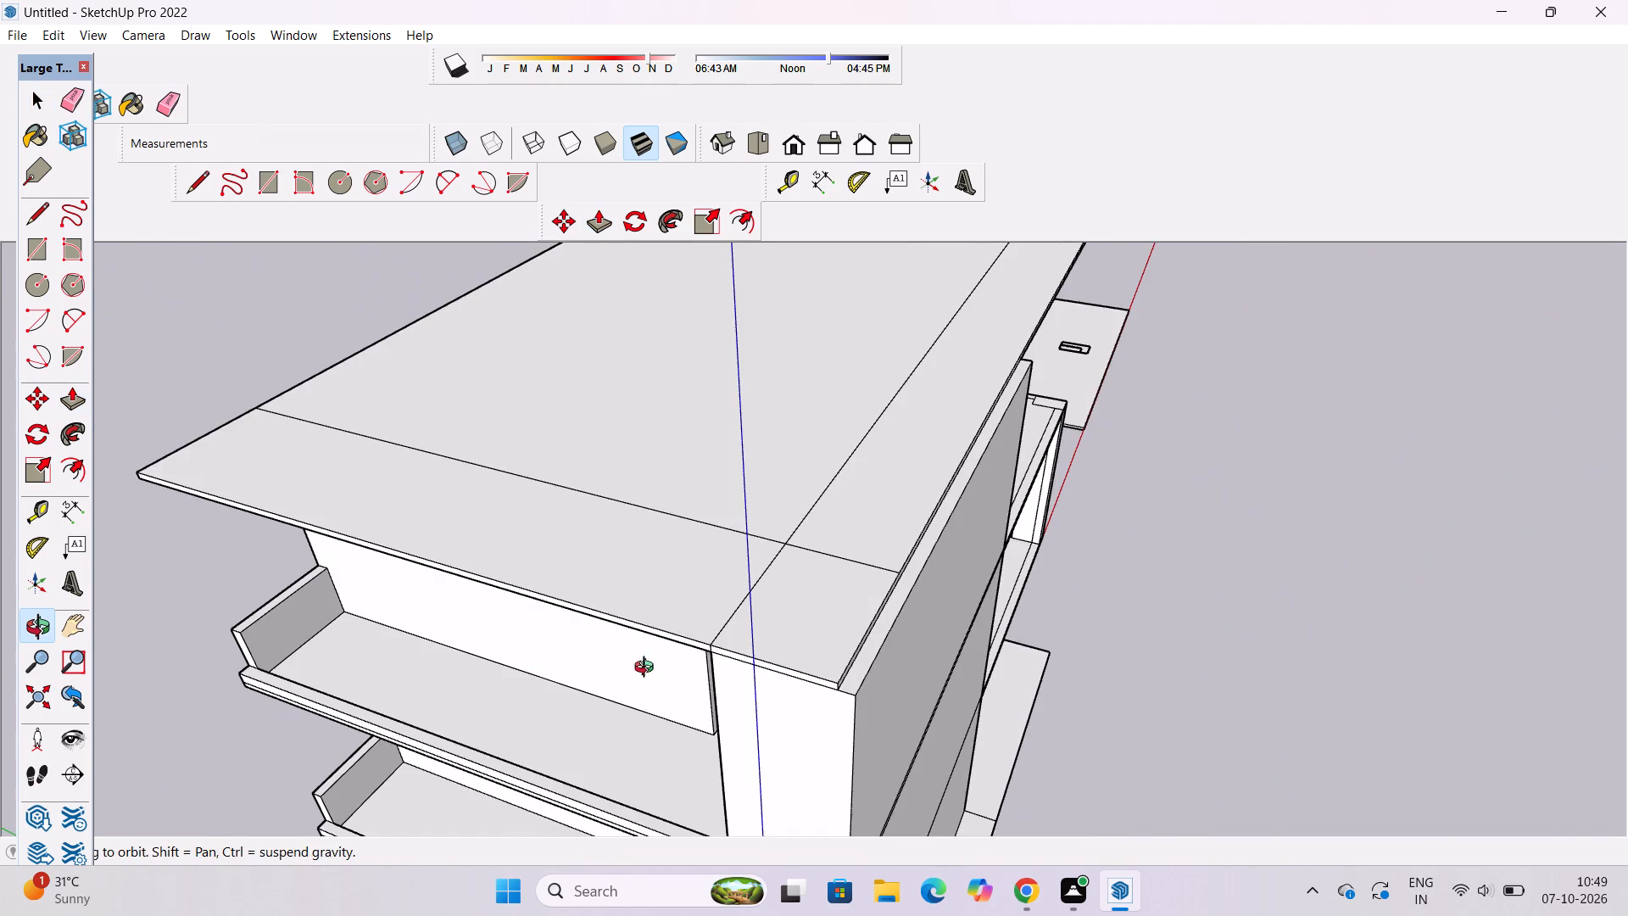
pyautogui.keyDown('shift'); pyautogui.moveTo(765, 662); pyautogui.dragTo(549, 694); pyautogui.keyUp('shift')
pyautogui.scroll(3, 633, 677)
pyautogui.moveTo(652, 703); pyautogui.dragTo(462, 632)
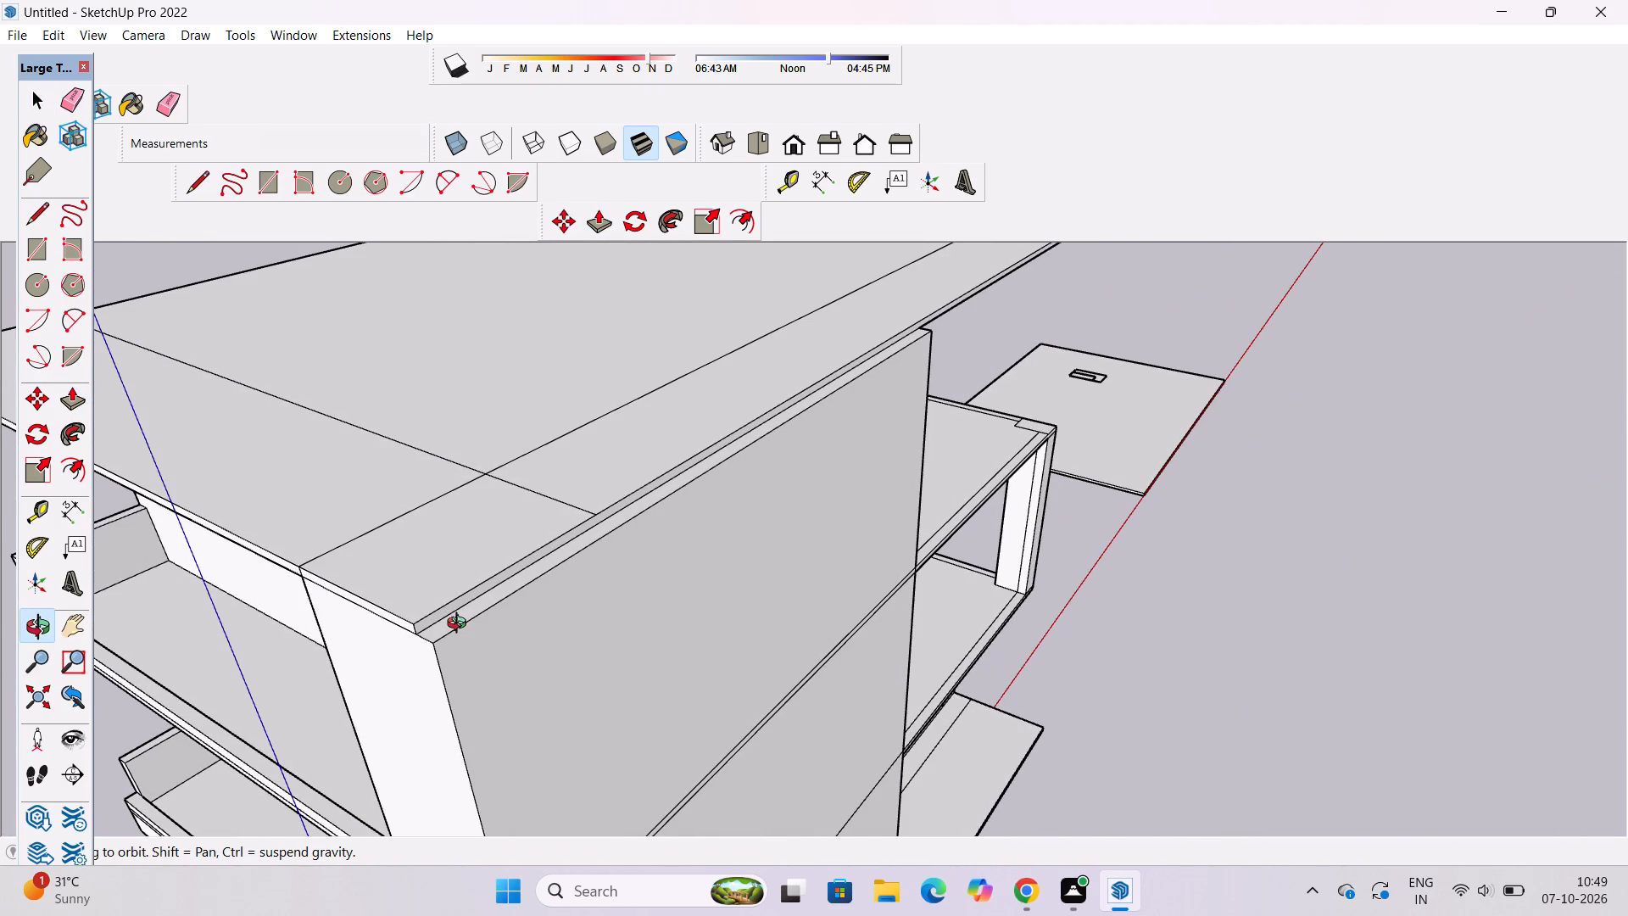
pyautogui.scroll(-2, 490, 599)
pyautogui.click(75, 405)
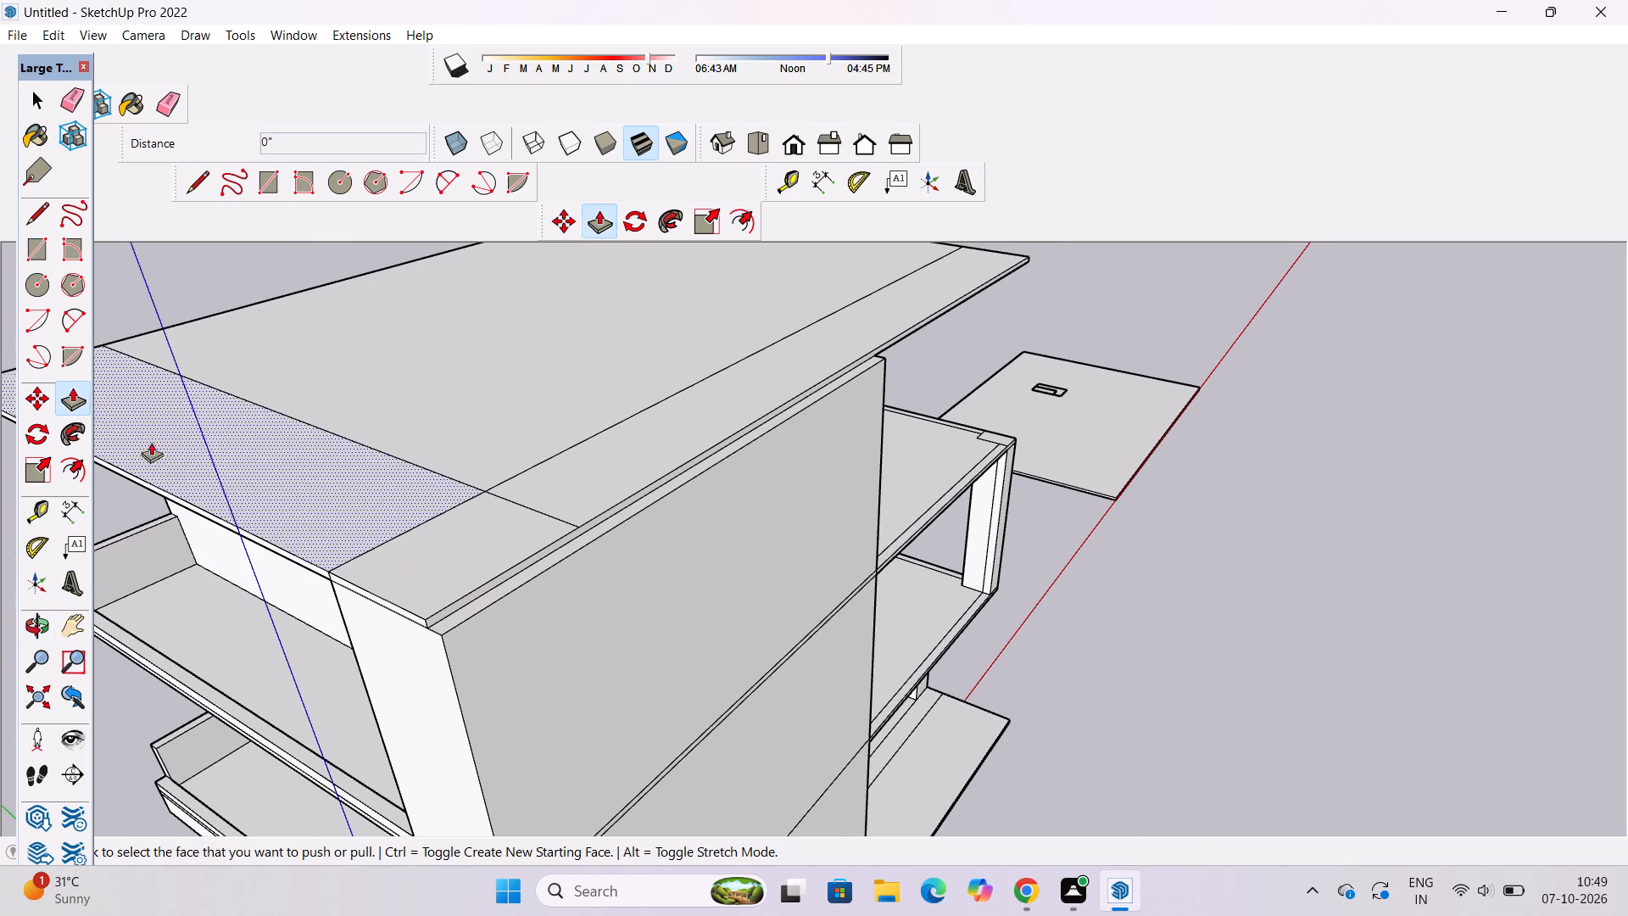
pyautogui.scroll(3, 439, 618)
pyautogui.click(438, 613)
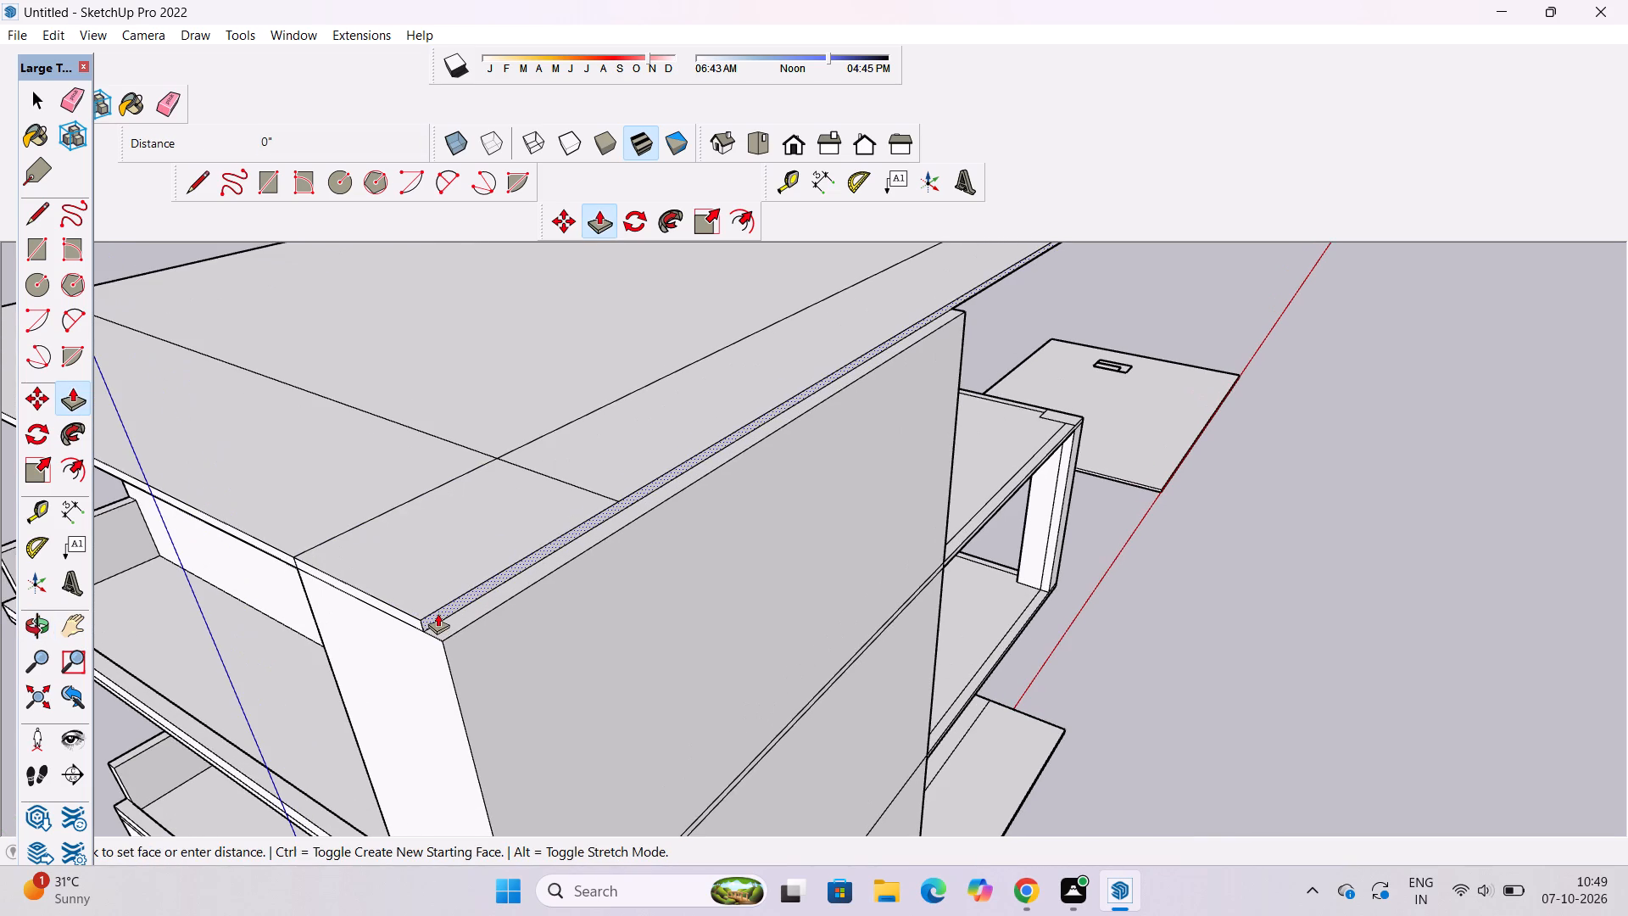
pyautogui.click(452, 651)
pyautogui.press('space')
# Push/Pull the end face of the short parapet on the upper bordered slab outward 2' to the slab's outer edge.
pyautogui.scroll(-4, 319, 621)
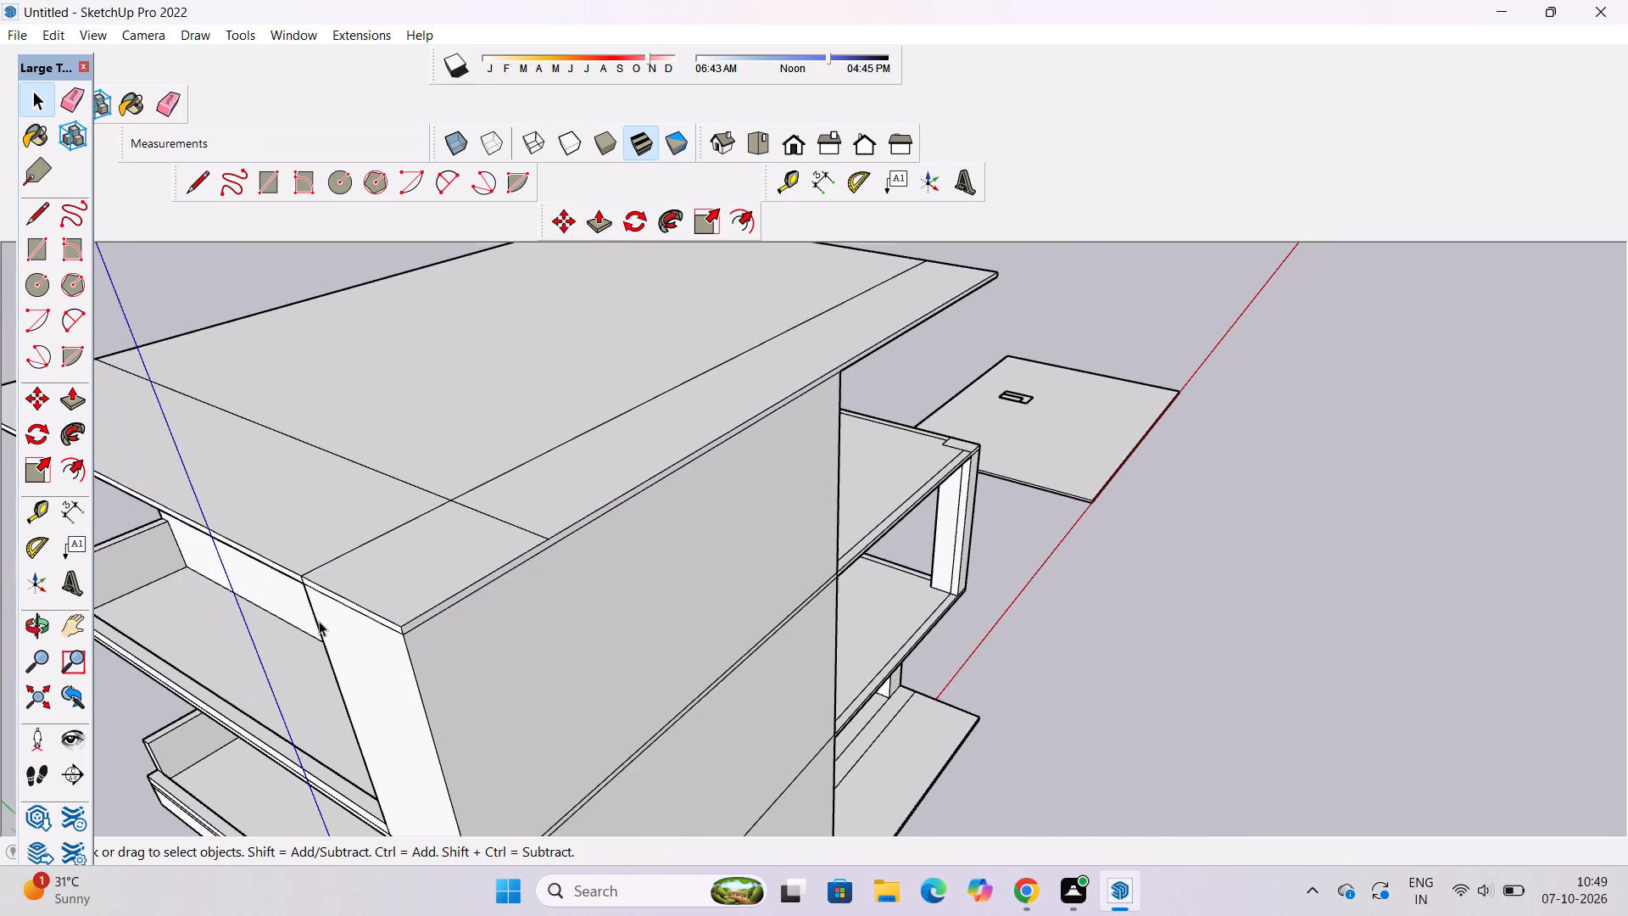
pyautogui.press('o')
pyautogui.scroll(-5, 435, 579)
pyautogui.moveTo(573, 641); pyautogui.dragTo(496, 594)
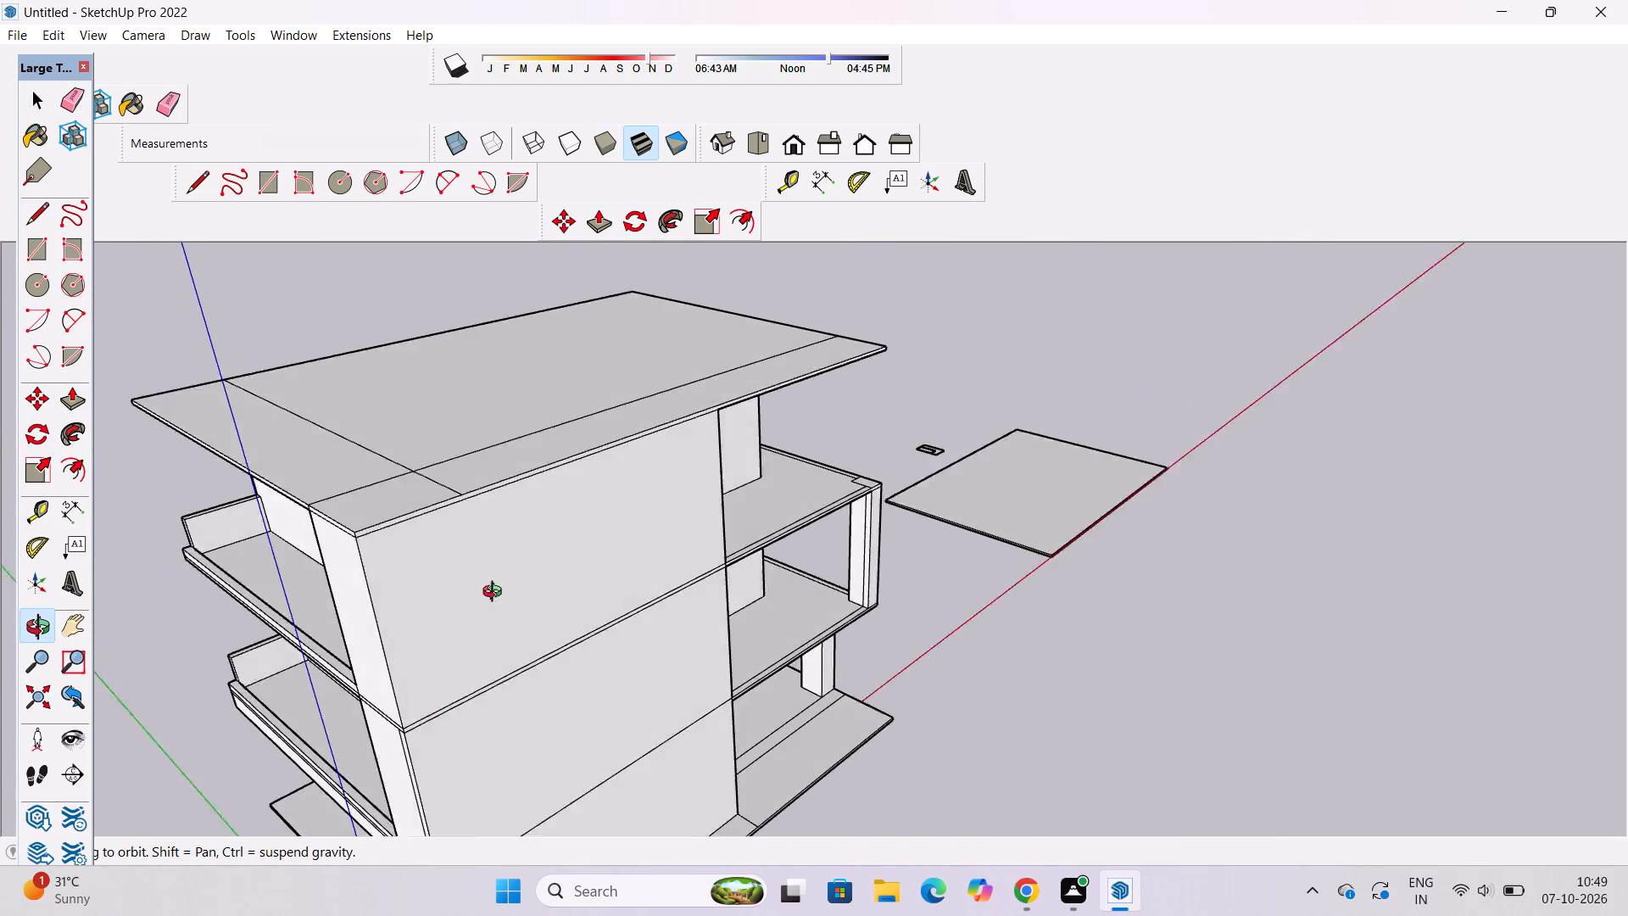
pyautogui.moveTo(496, 594); pyautogui.dragTo(487, 590)
pyautogui.keyDown('shift'); pyautogui.moveTo(483, 572); pyautogui.dragTo(529, 645); pyautogui.keyUp('shift')
pyautogui.moveTo(366, 702); pyautogui.dragTo(549, 671)
pyautogui.keyDown('shift'); pyautogui.moveTo(547, 676); pyautogui.dragTo(543, 590); pyautogui.keyUp('shift')
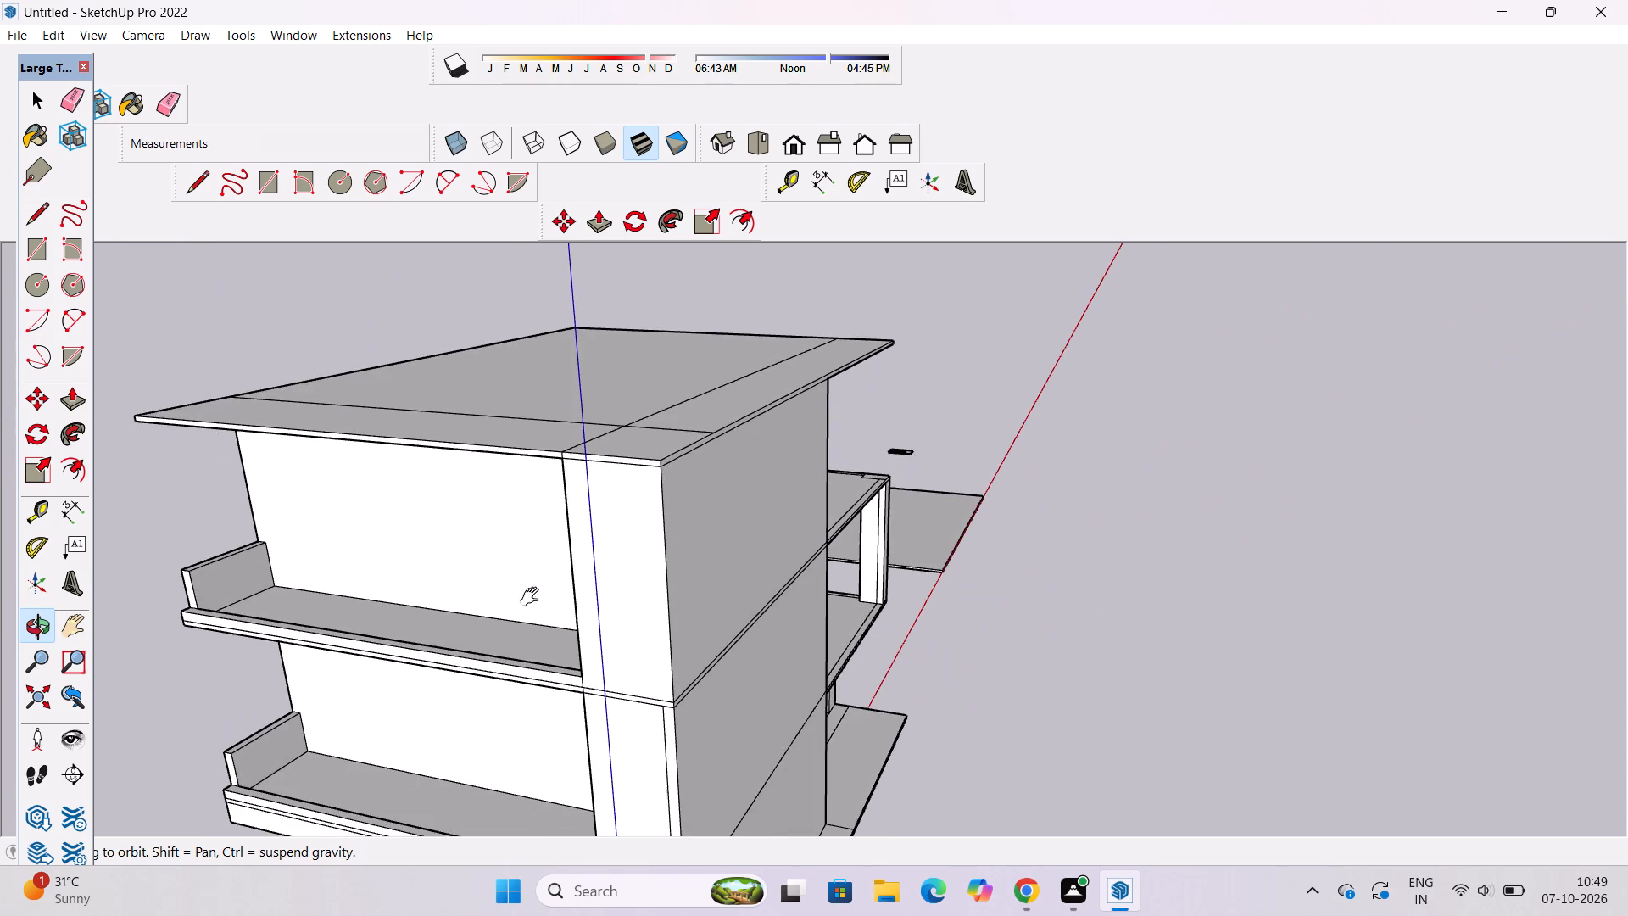
pyautogui.moveTo(877, 632); pyautogui.dragTo(624, 657)
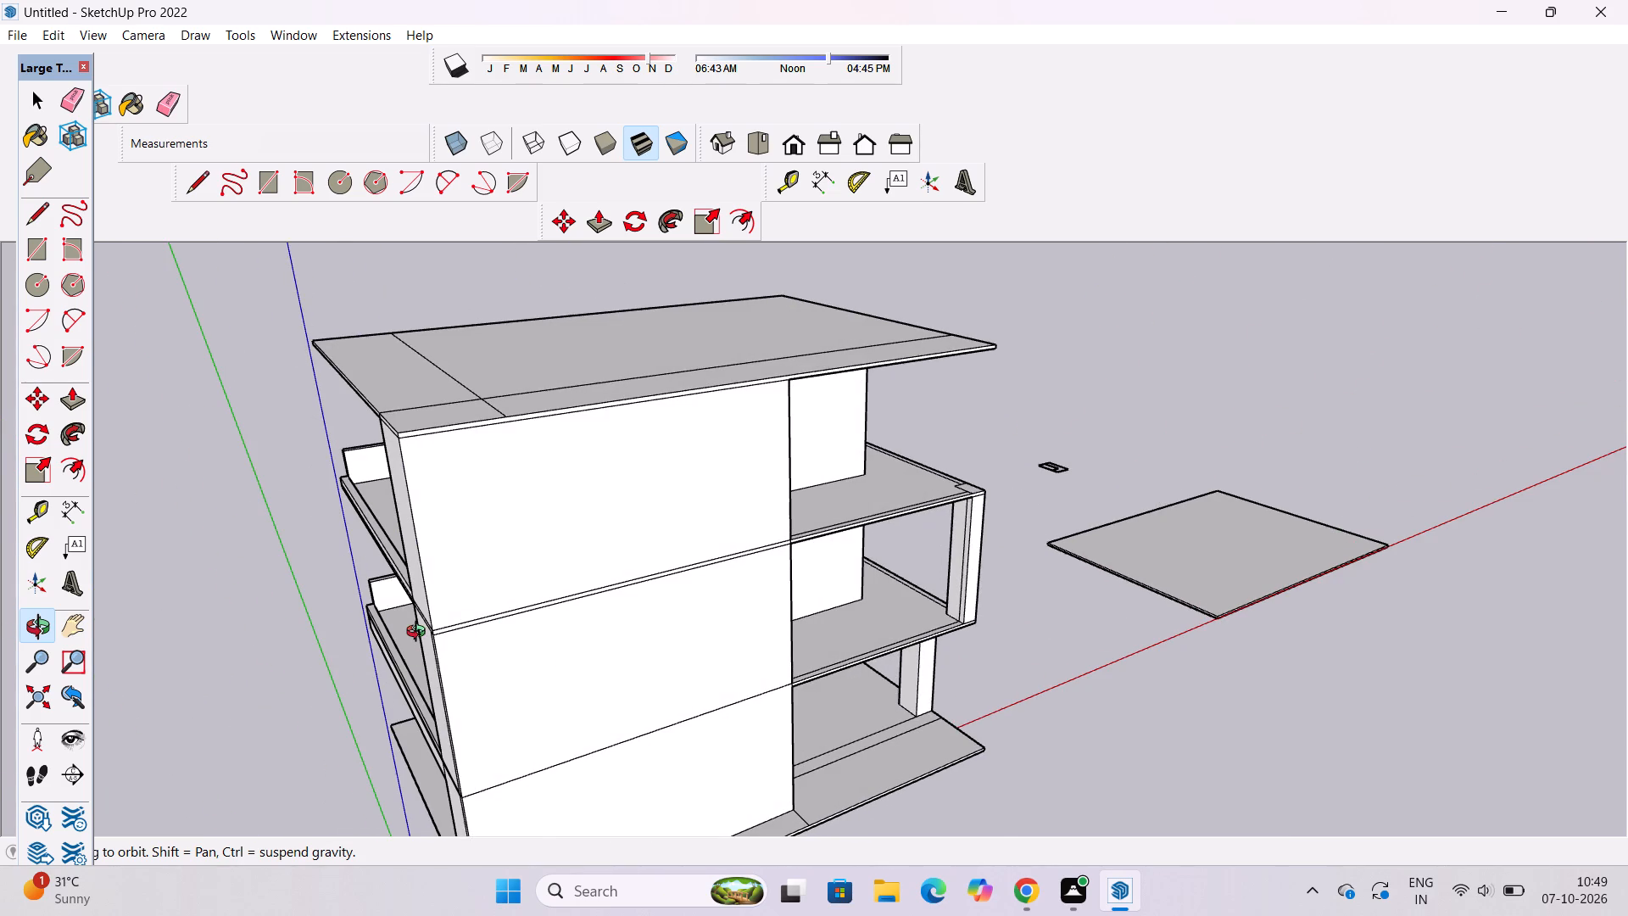
pyautogui.scroll(3, 420, 634)
pyautogui.moveTo(318, 628); pyautogui.dragTo(683, 600)
pyautogui.scroll(3, 295, 561)
pyautogui.keyDown('shift'); pyautogui.moveTo(271, 592); pyautogui.dragTo(275, 563); pyautogui.keyUp('shift')
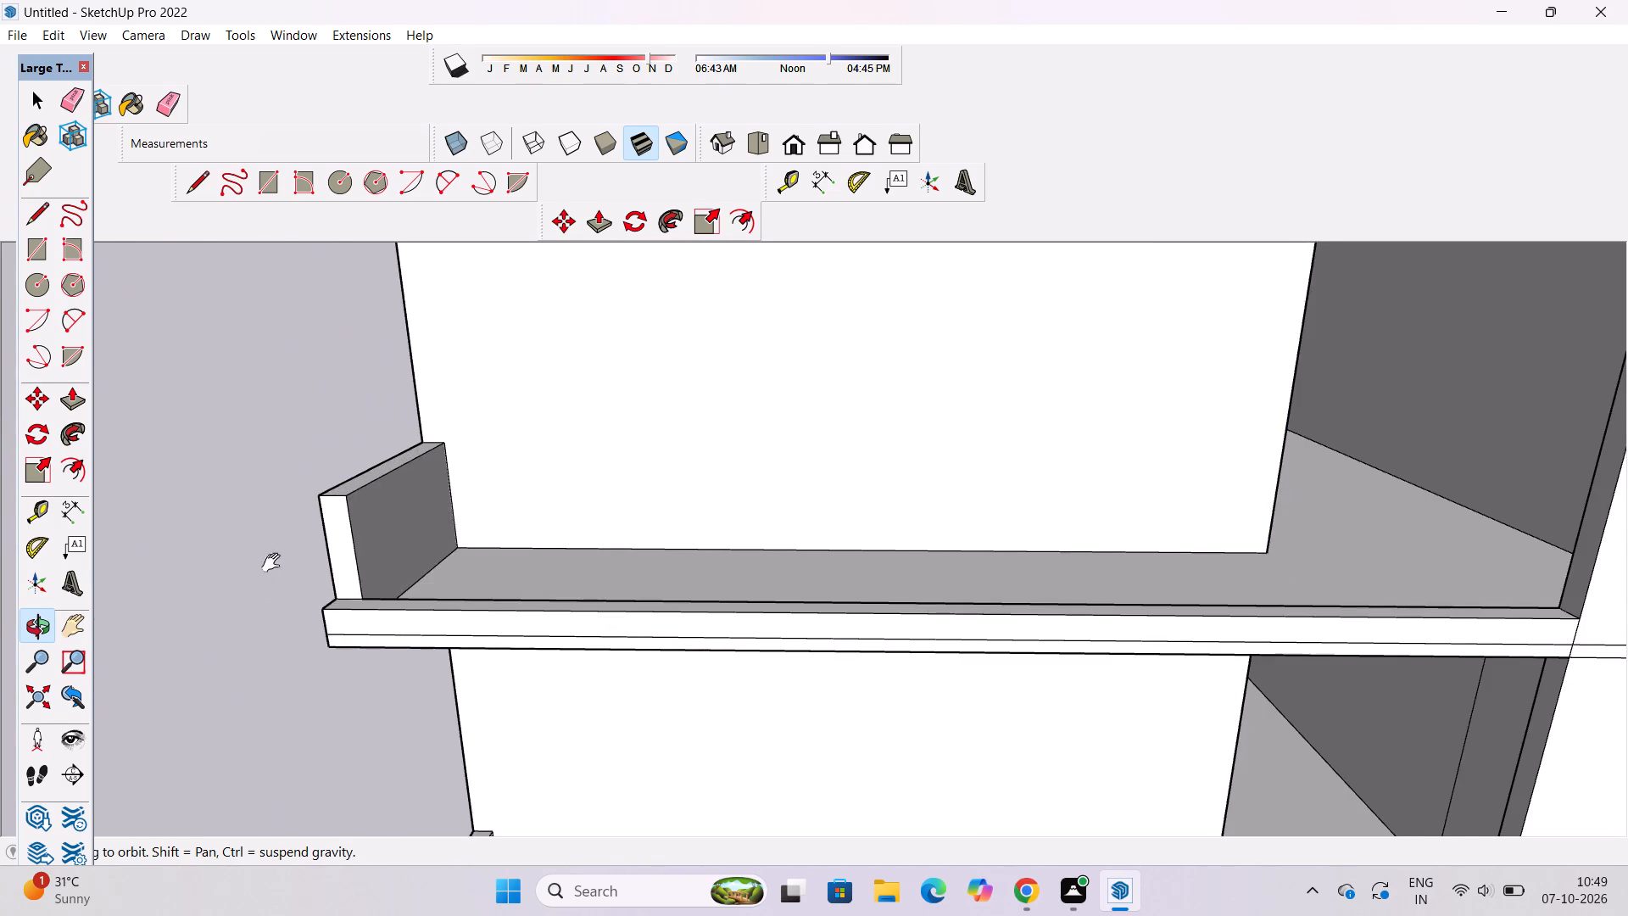
pyautogui.keyDown('shift'); pyautogui.moveTo(275, 563); pyautogui.dragTo(279, 522); pyautogui.keyUp('shift')
pyautogui.moveTo(494, 591); pyautogui.dragTo(711, 628)
pyautogui.keyDown('shift'); pyautogui.moveTo(774, 682); pyautogui.dragTo(572, 572); pyautogui.keyUp('shift')
pyautogui.moveTo(521, 589); pyautogui.dragTo(747, 632)
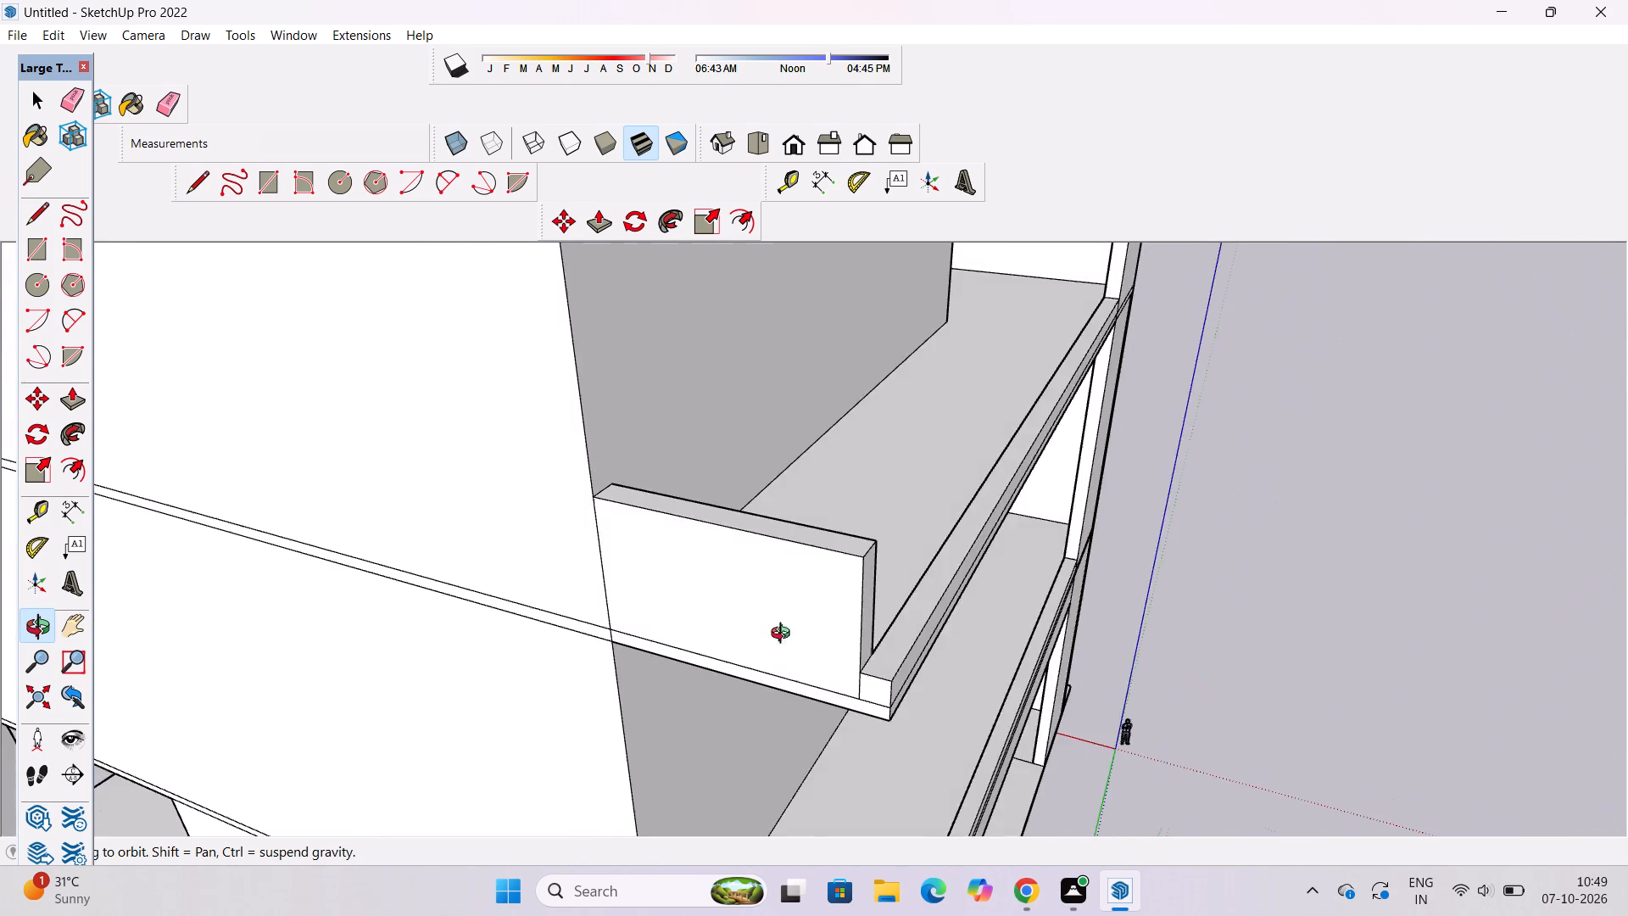
pyautogui.keyDown('shift'); pyautogui.moveTo(784, 635); pyautogui.dragTo(537, 605); pyautogui.keyUp('shift')
pyautogui.keyDown('shift'); pyautogui.moveTo(706, 637); pyautogui.dragTo(603, 638); pyautogui.keyUp('shift')
pyautogui.press('p')
pyautogui.scroll(2, 432, 606)
pyautogui.click(349, 589)
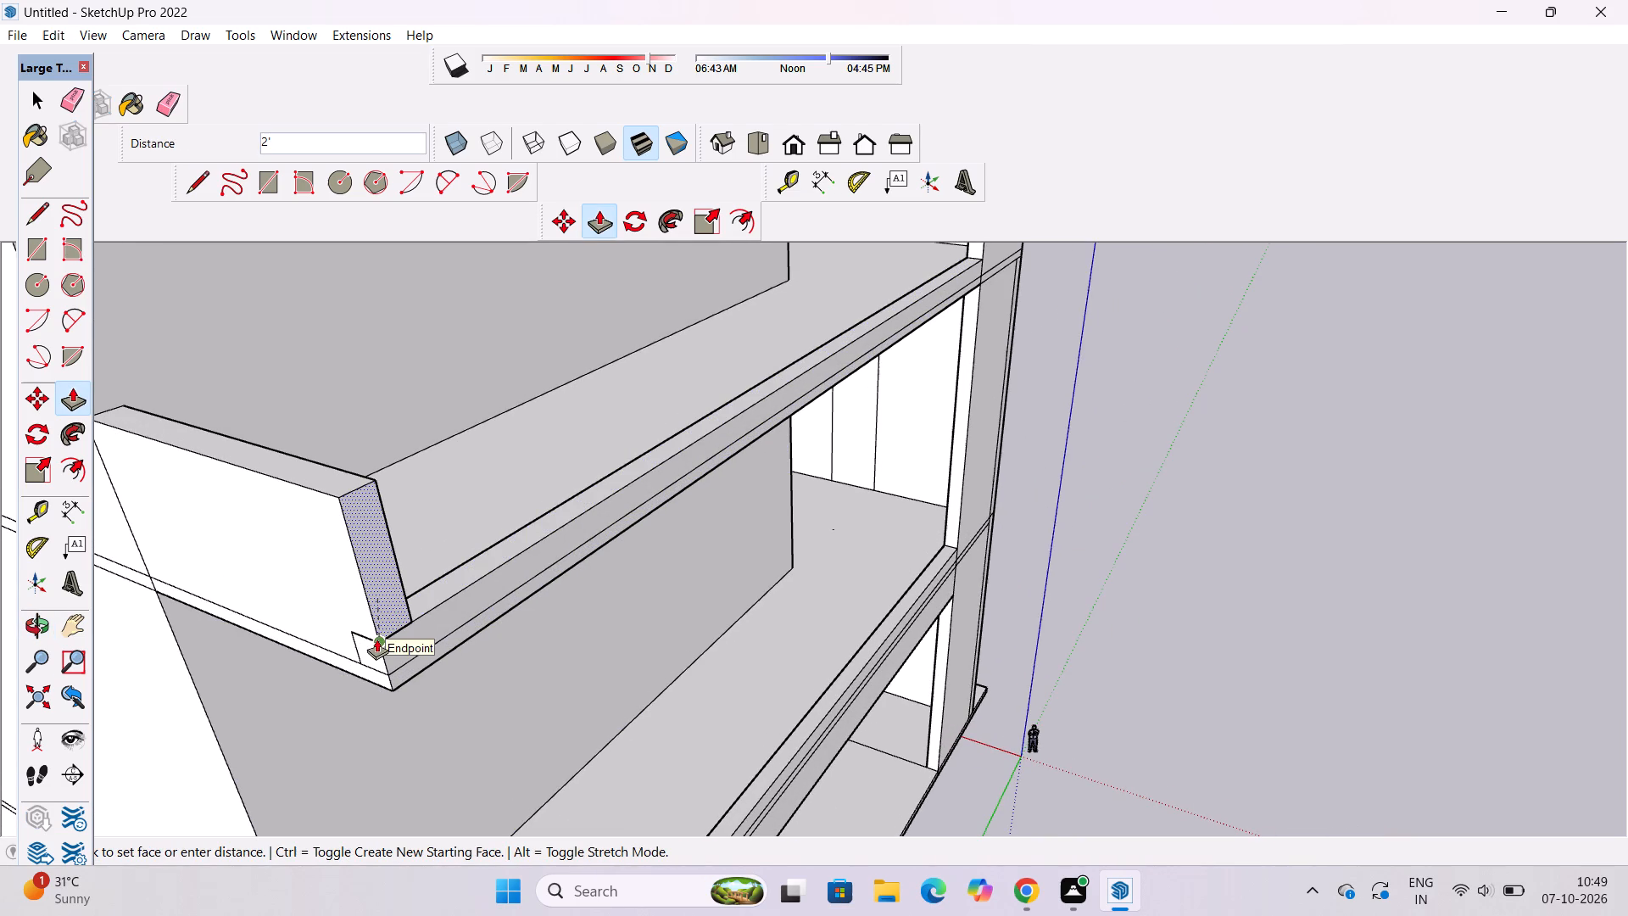
pyautogui.click(378, 640)
# Push/Pull the end face of the short parapet on the lower bordered slab outward to the slab's outer edge.
pyautogui.scroll(-10, 433, 482)
pyautogui.scroll(11, 489, 776)
pyautogui.click(448, 707)
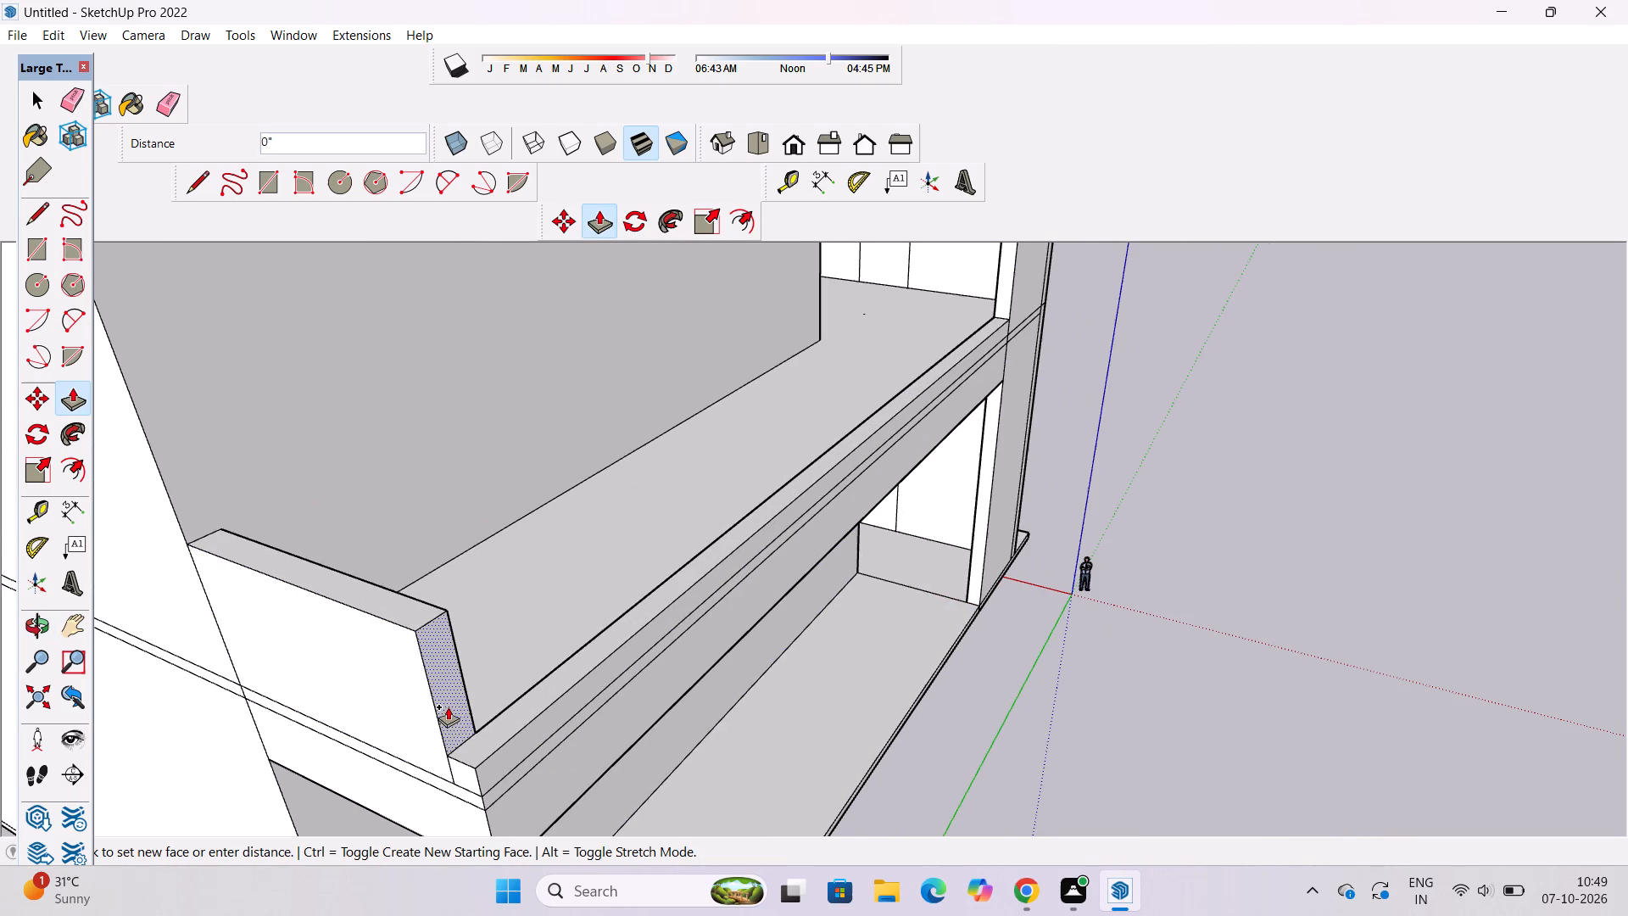
pyautogui.click(478, 773)
pyautogui.press('space')
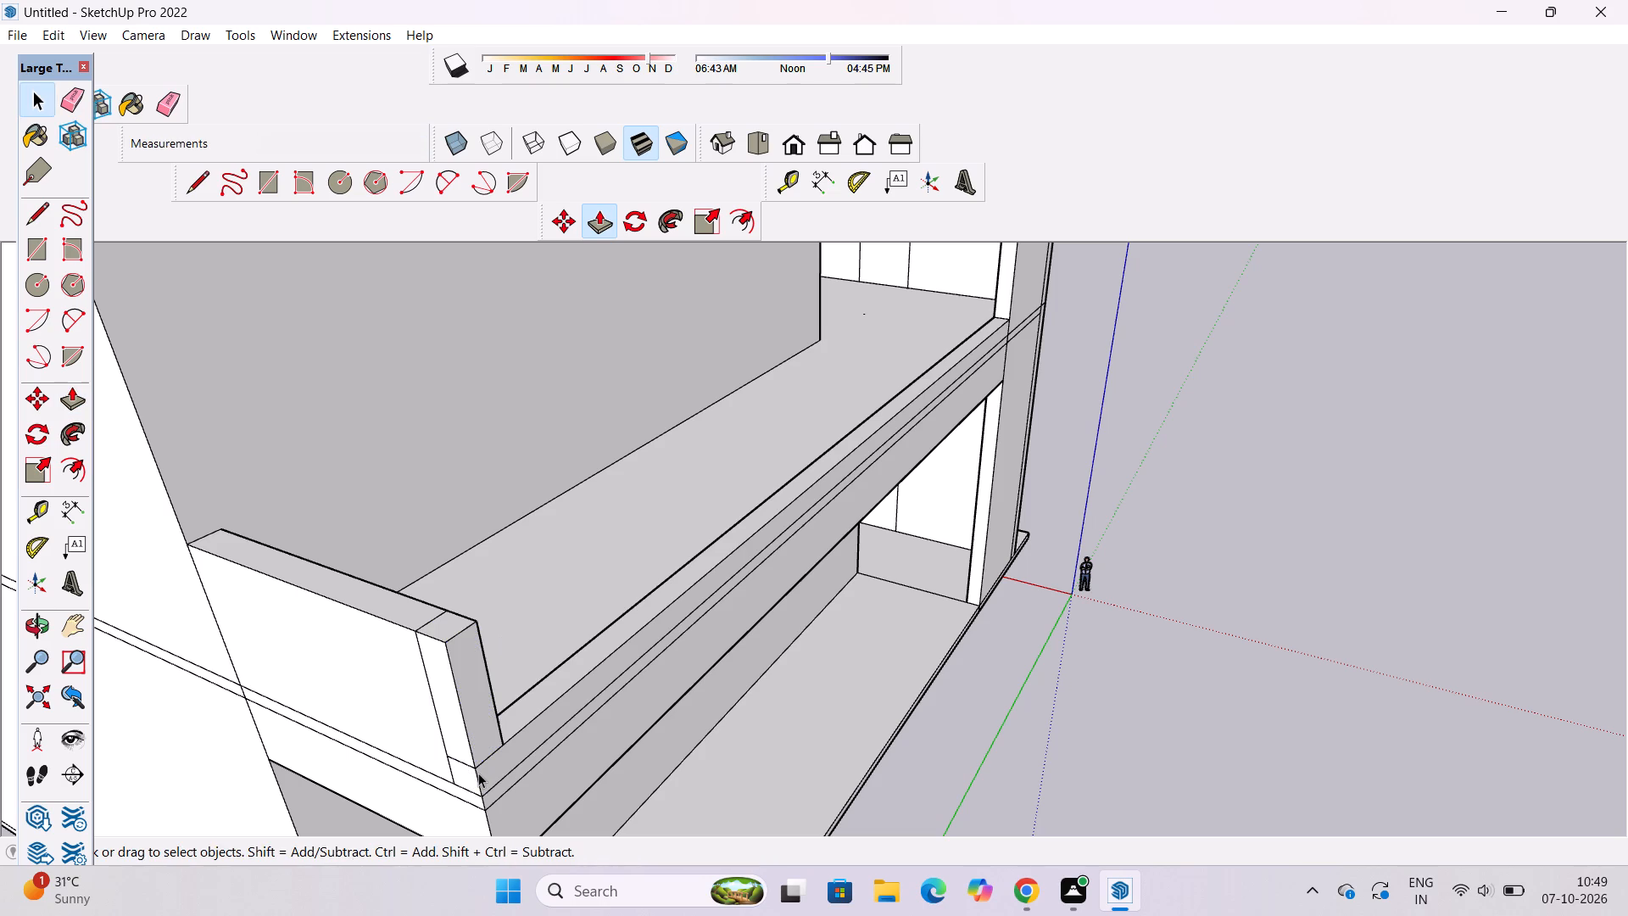
# Push/Pull the corner rectangle on the upper bordered slab up 40' to the top slab to form a corner column.
pyautogui.write('o')
pyautogui.scroll(-5, 484, 677)
pyautogui.moveTo(681, 723); pyautogui.dragTo(404, 694)
pyautogui.moveTo(646, 711); pyautogui.dragTo(547, 701)
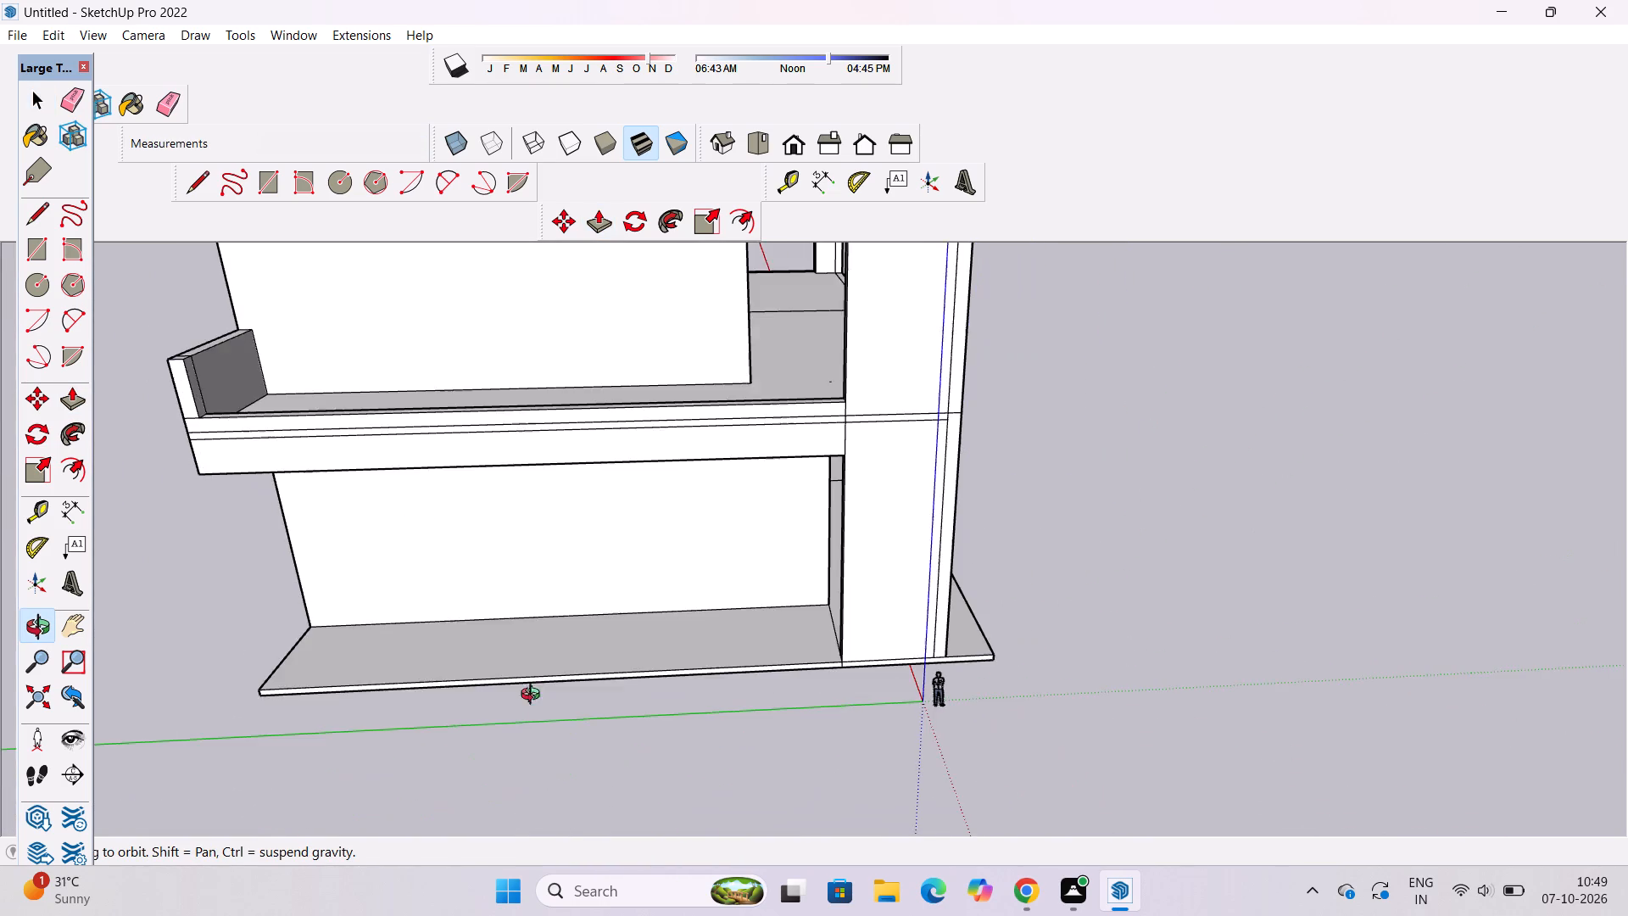
pyautogui.keyDown('shift'); pyautogui.moveTo(511, 675); pyautogui.dragTo(565, 780); pyautogui.keyUp('shift')
pyautogui.scroll(-5, 617, 686)
pyautogui.keyDown('shift'); pyautogui.moveTo(778, 622); pyautogui.dragTo(784, 761); pyautogui.keyUp('shift')
pyautogui.moveTo(1234, 567); pyautogui.dragTo(949, 598)
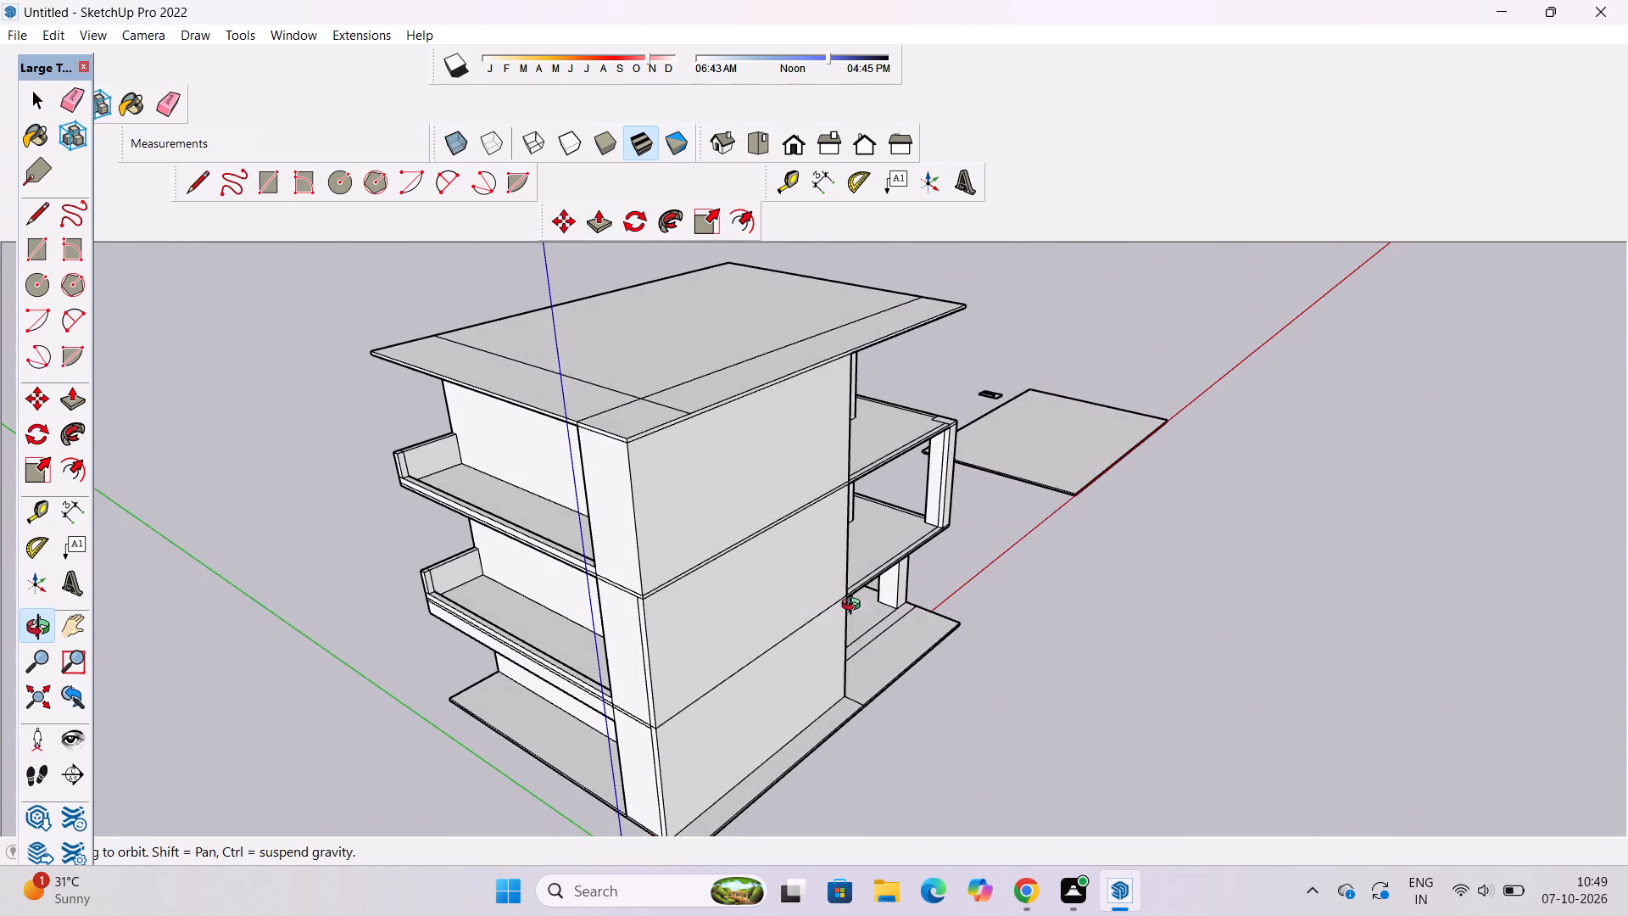
pyautogui.keyDown('shift'); pyautogui.moveTo(756, 551); pyautogui.dragTo(765, 603); pyautogui.keyUp('shift')
pyautogui.moveTo(781, 603); pyautogui.dragTo(661, 613)
pyautogui.moveTo(850, 635); pyautogui.dragTo(706, 518)
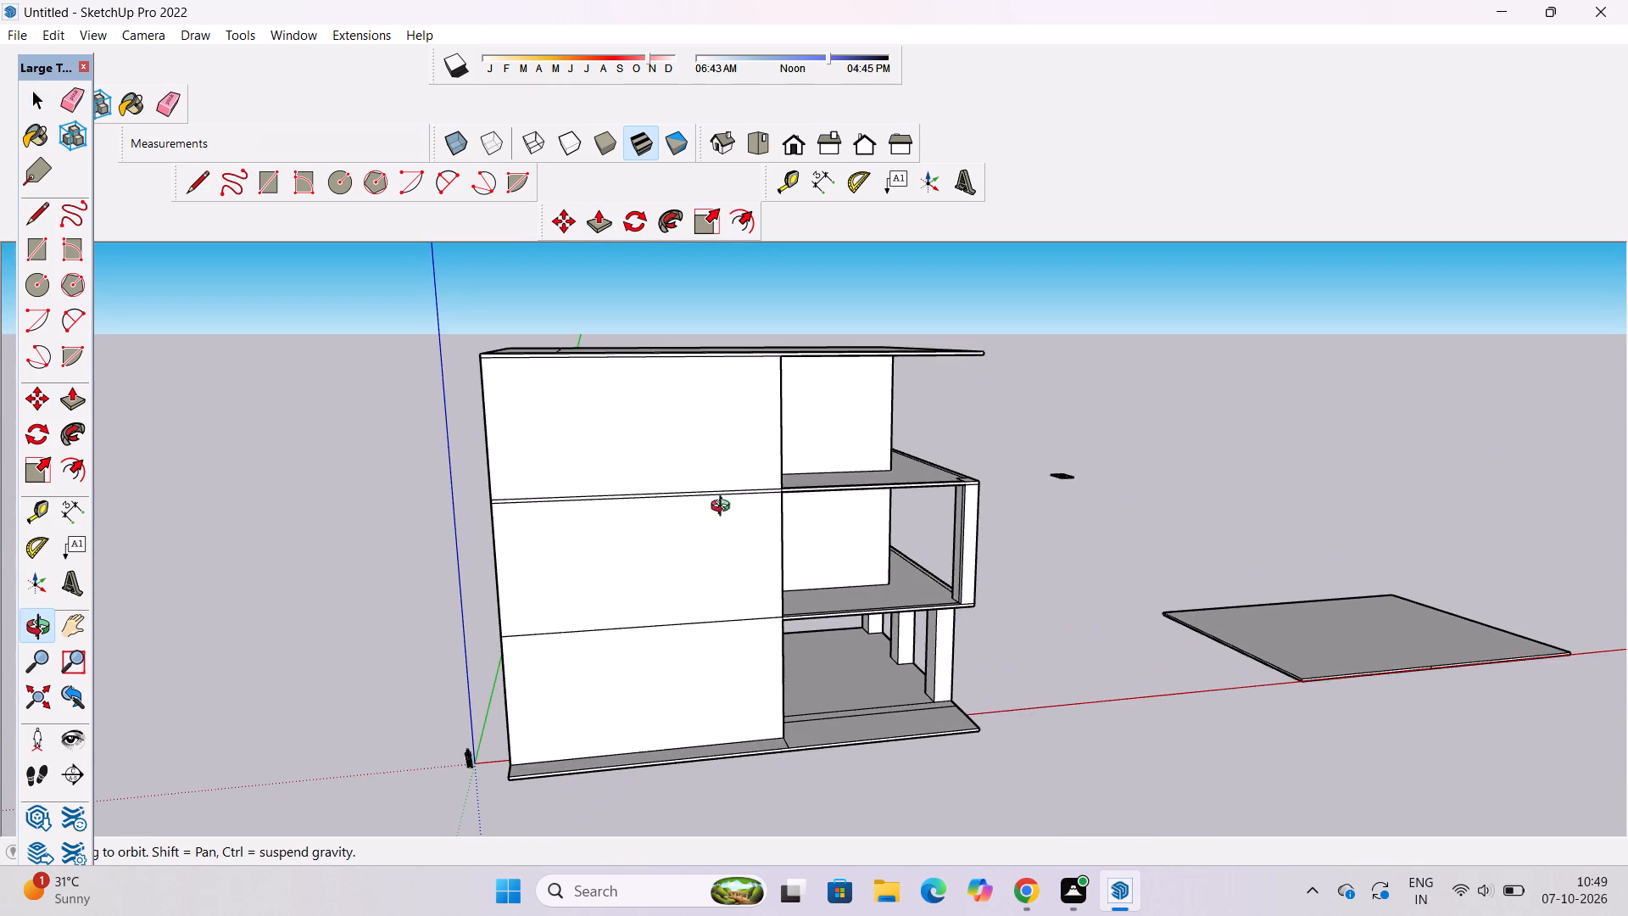
pyautogui.scroll(2, 936, 483)
pyautogui.moveTo(1051, 502); pyautogui.dragTo(806, 690)
pyautogui.scroll(3, 892, 621)
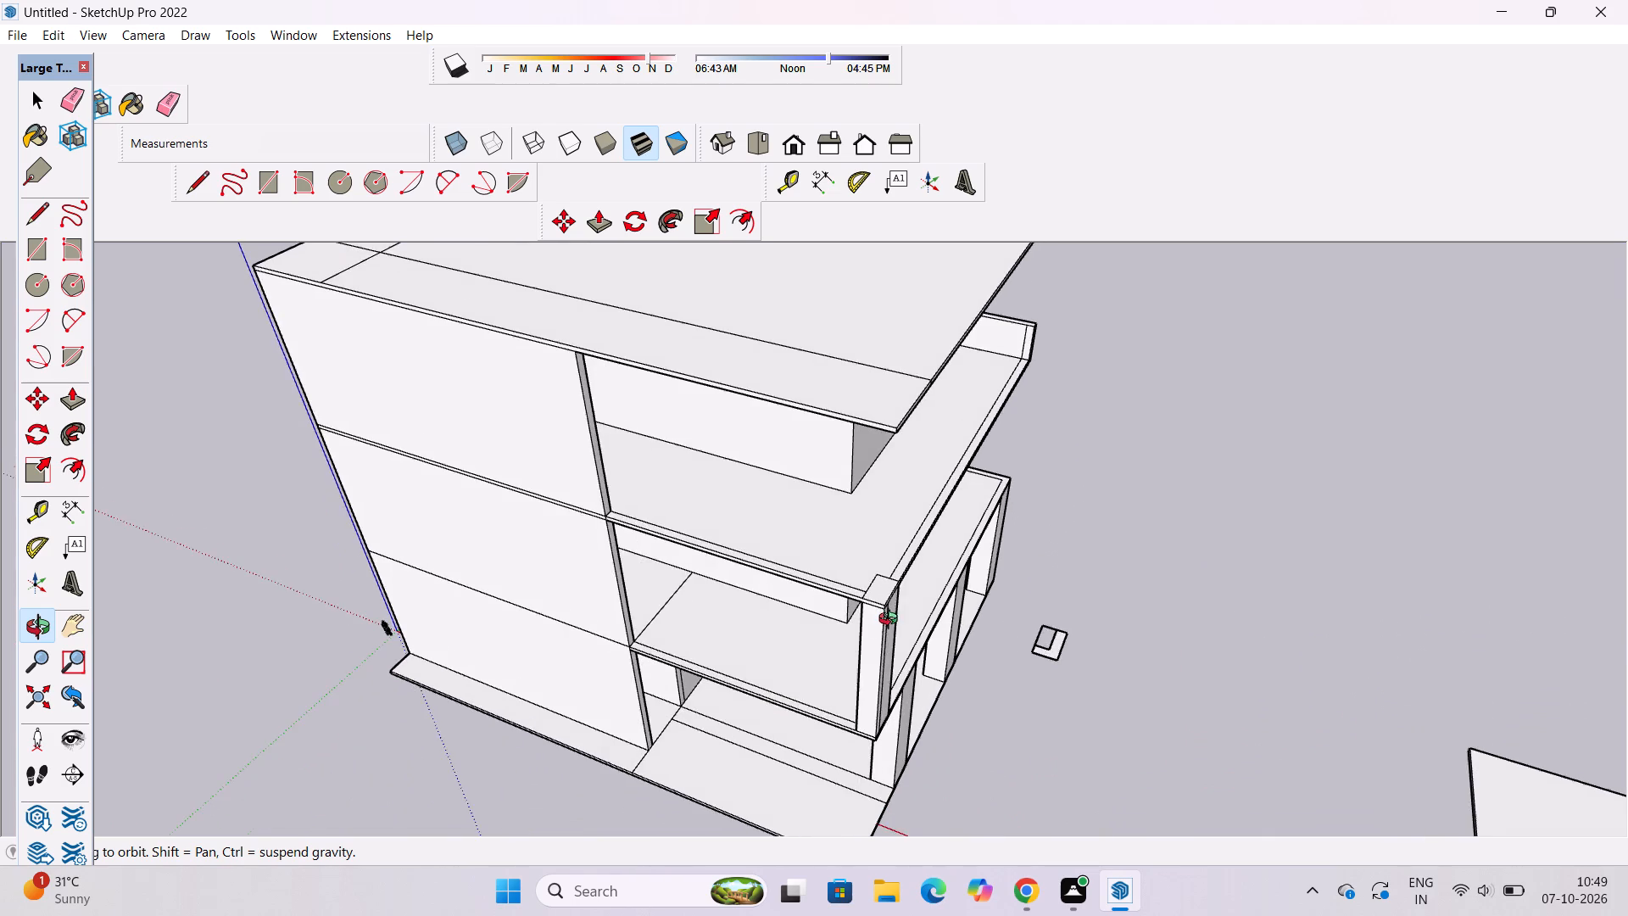
pyautogui.keyDown('shift'); pyautogui.moveTo(877, 609); pyautogui.dragTo(789, 694); pyautogui.keyUp('shift')
pyautogui.moveTo(705, 719); pyautogui.dragTo(882, 720)
pyautogui.keyDown('shift'); pyautogui.moveTo(910, 703); pyautogui.dragTo(784, 733); pyautogui.keyUp('shift')
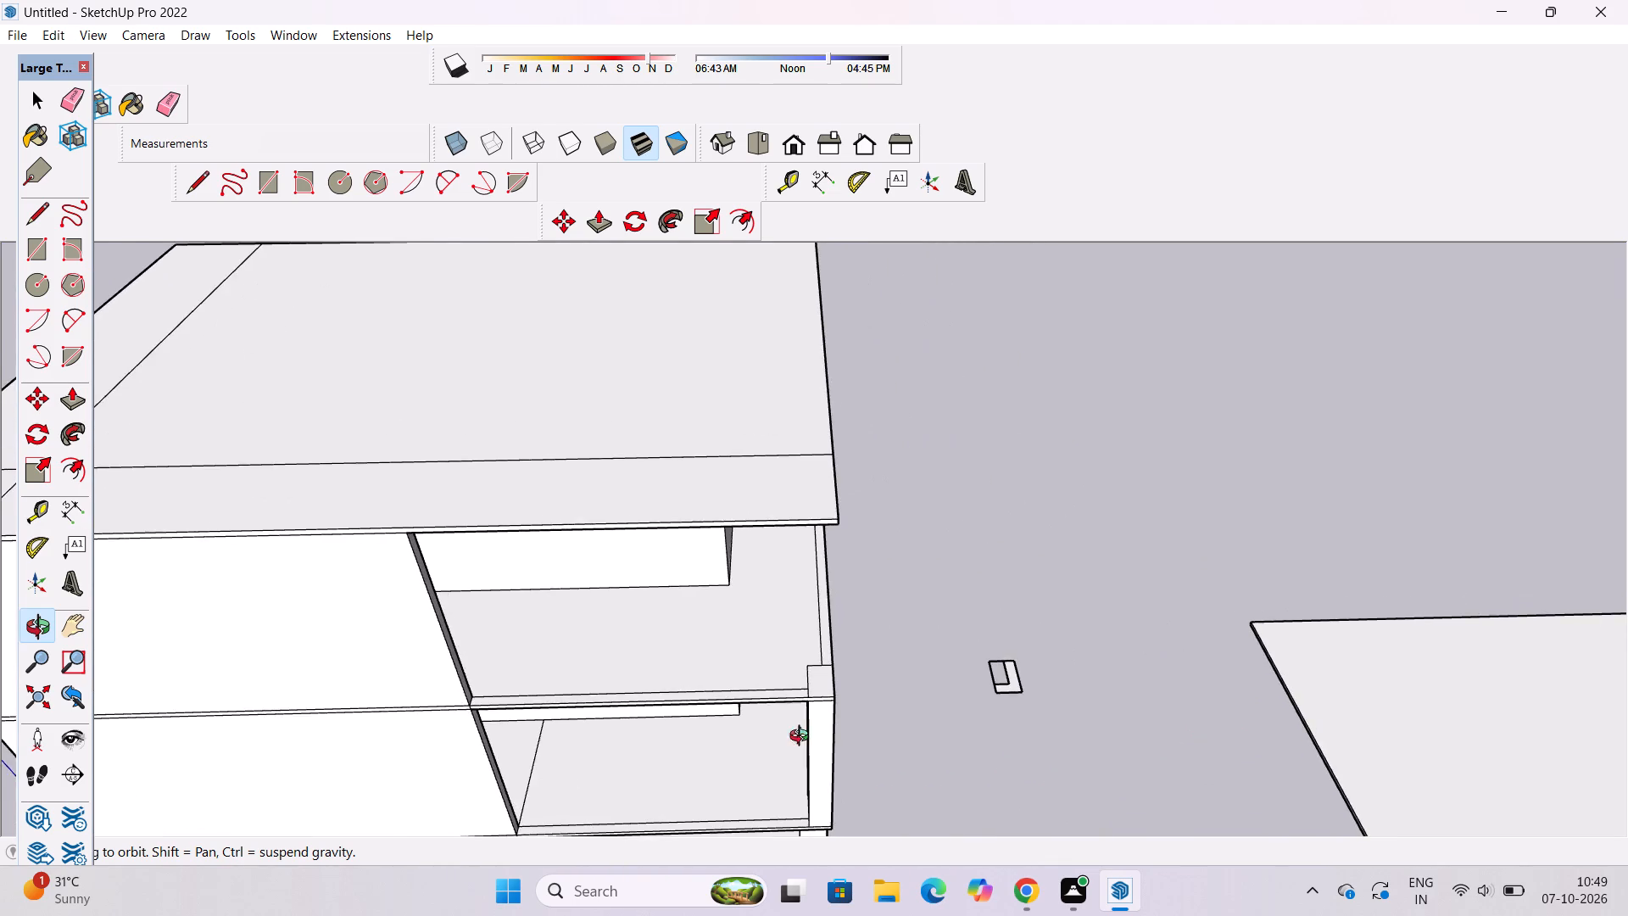
pyautogui.moveTo(803, 738); pyautogui.dragTo(806, 657)
pyautogui.keyDown('shift'); pyautogui.moveTo(806, 656); pyautogui.dragTo(712, 656); pyautogui.keyUp('shift')
pyautogui.scroll(6, 672, 595)
pyautogui.press('space')
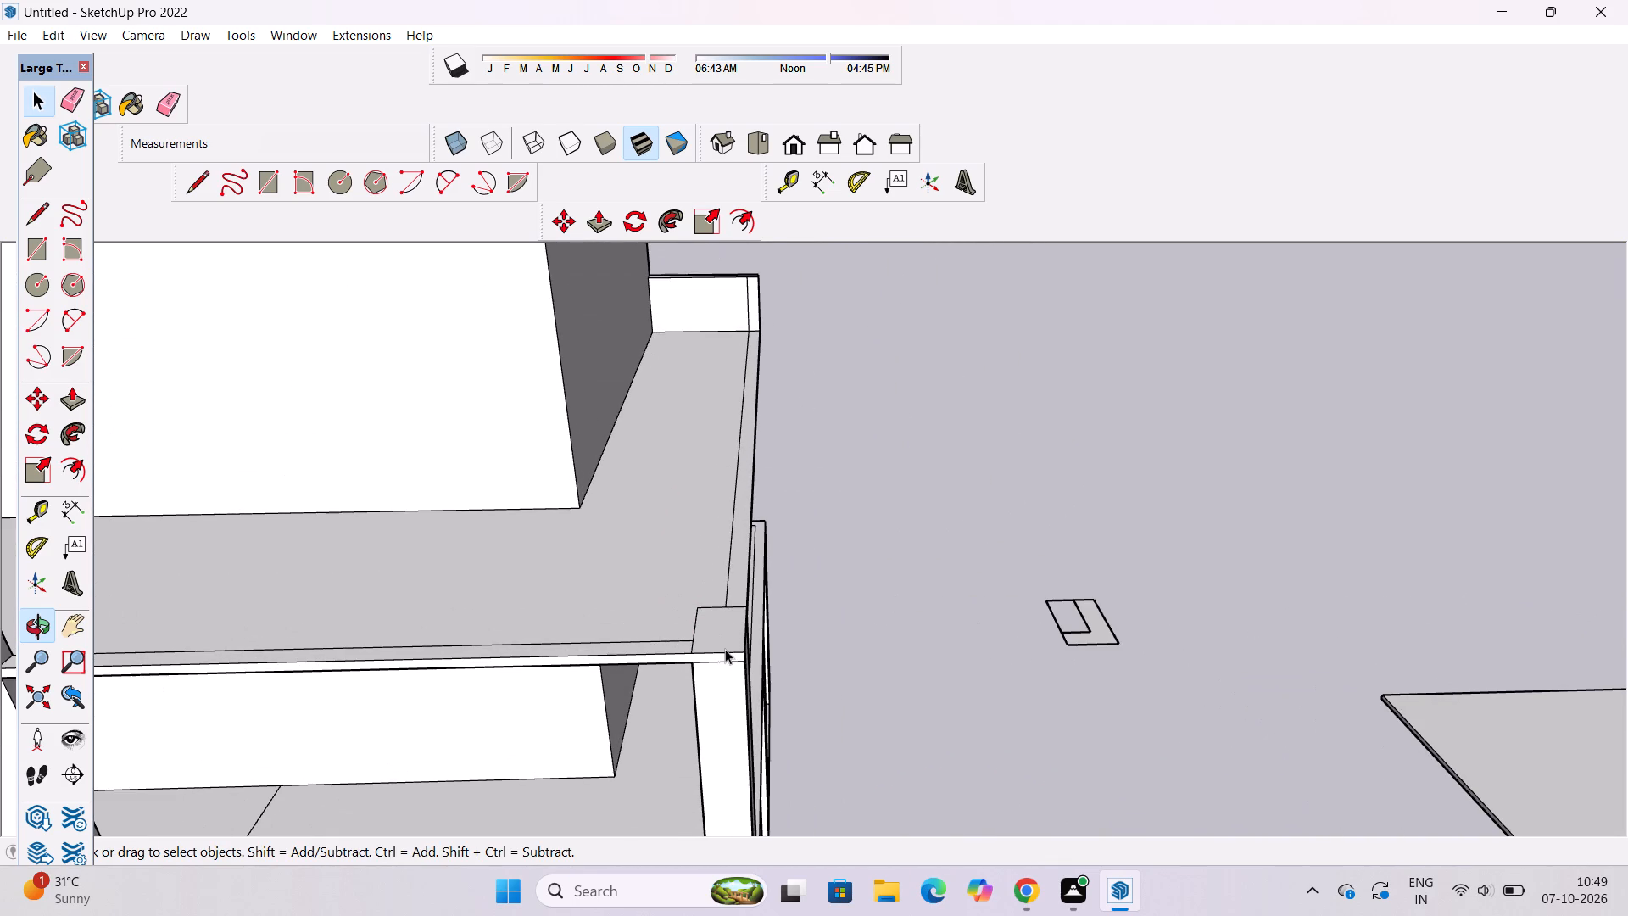
pyautogui.click(718, 638)
pyautogui.press('p')
pyautogui.click(718, 638)
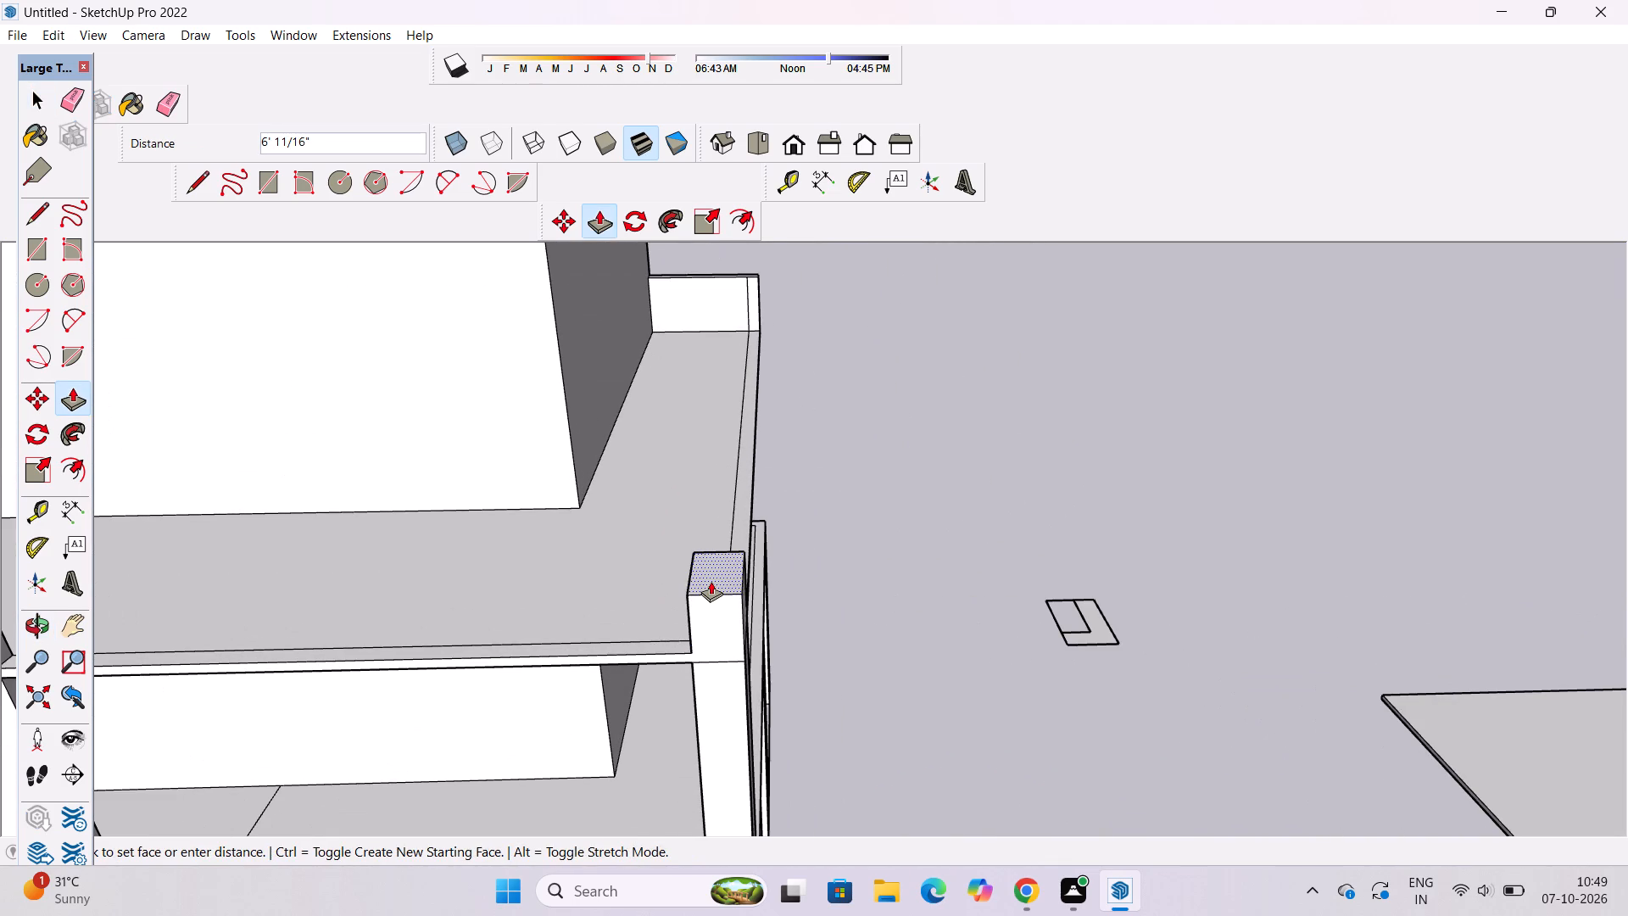
pyautogui.scroll(-5, 711, 581)
pyautogui.scroll(8, 721, 354)
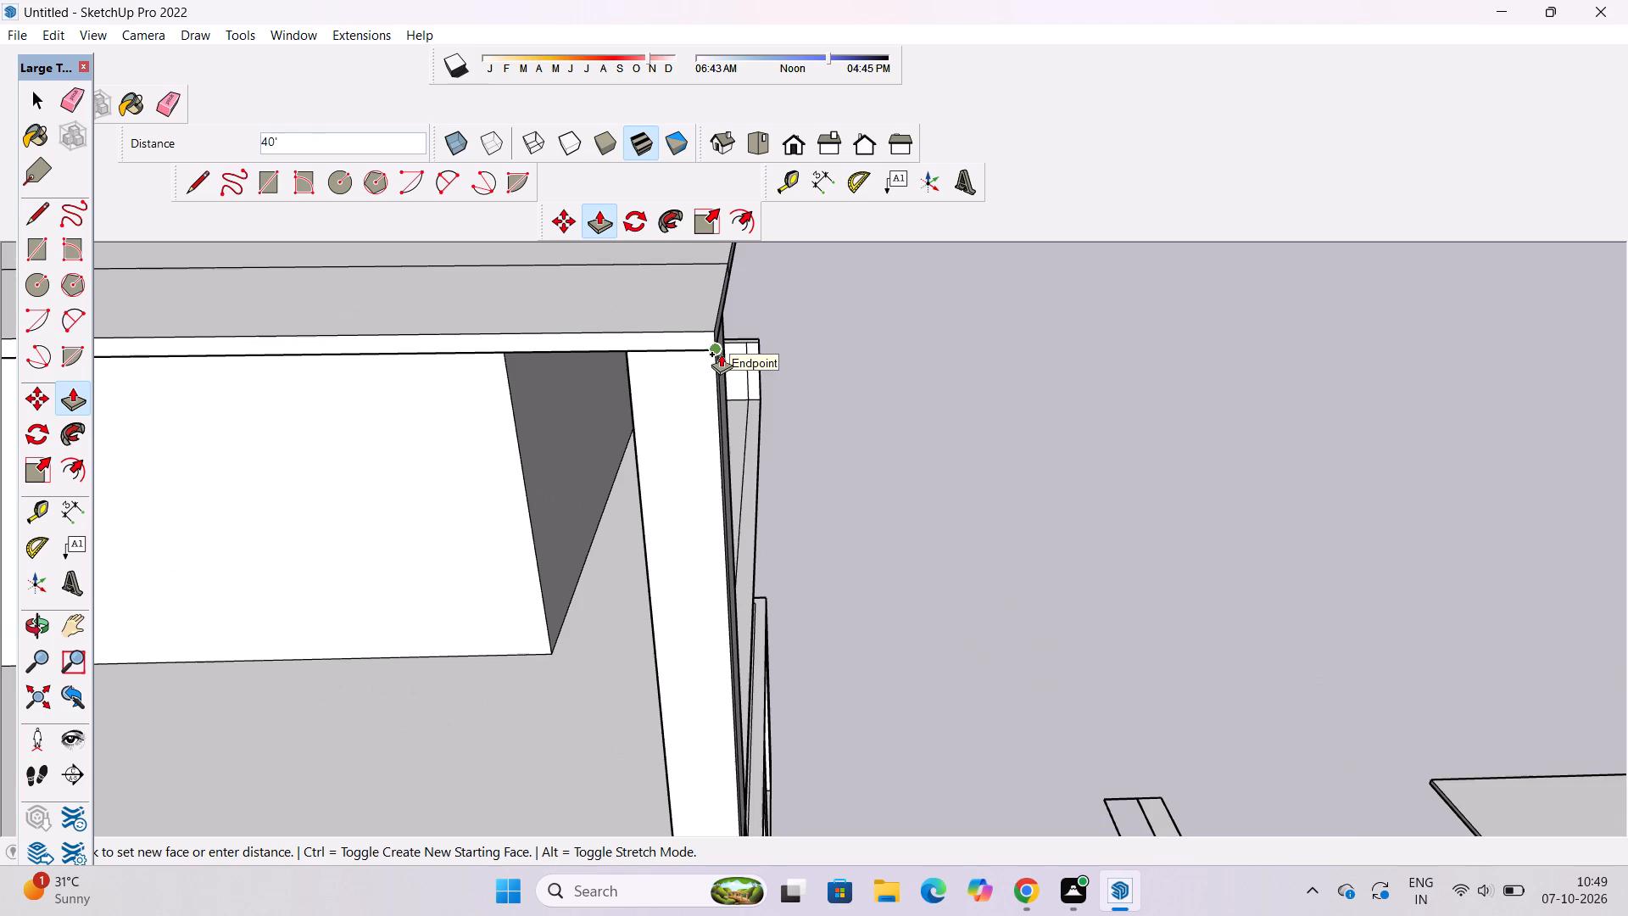
pyautogui.click(712, 349)
pyautogui.press('space')
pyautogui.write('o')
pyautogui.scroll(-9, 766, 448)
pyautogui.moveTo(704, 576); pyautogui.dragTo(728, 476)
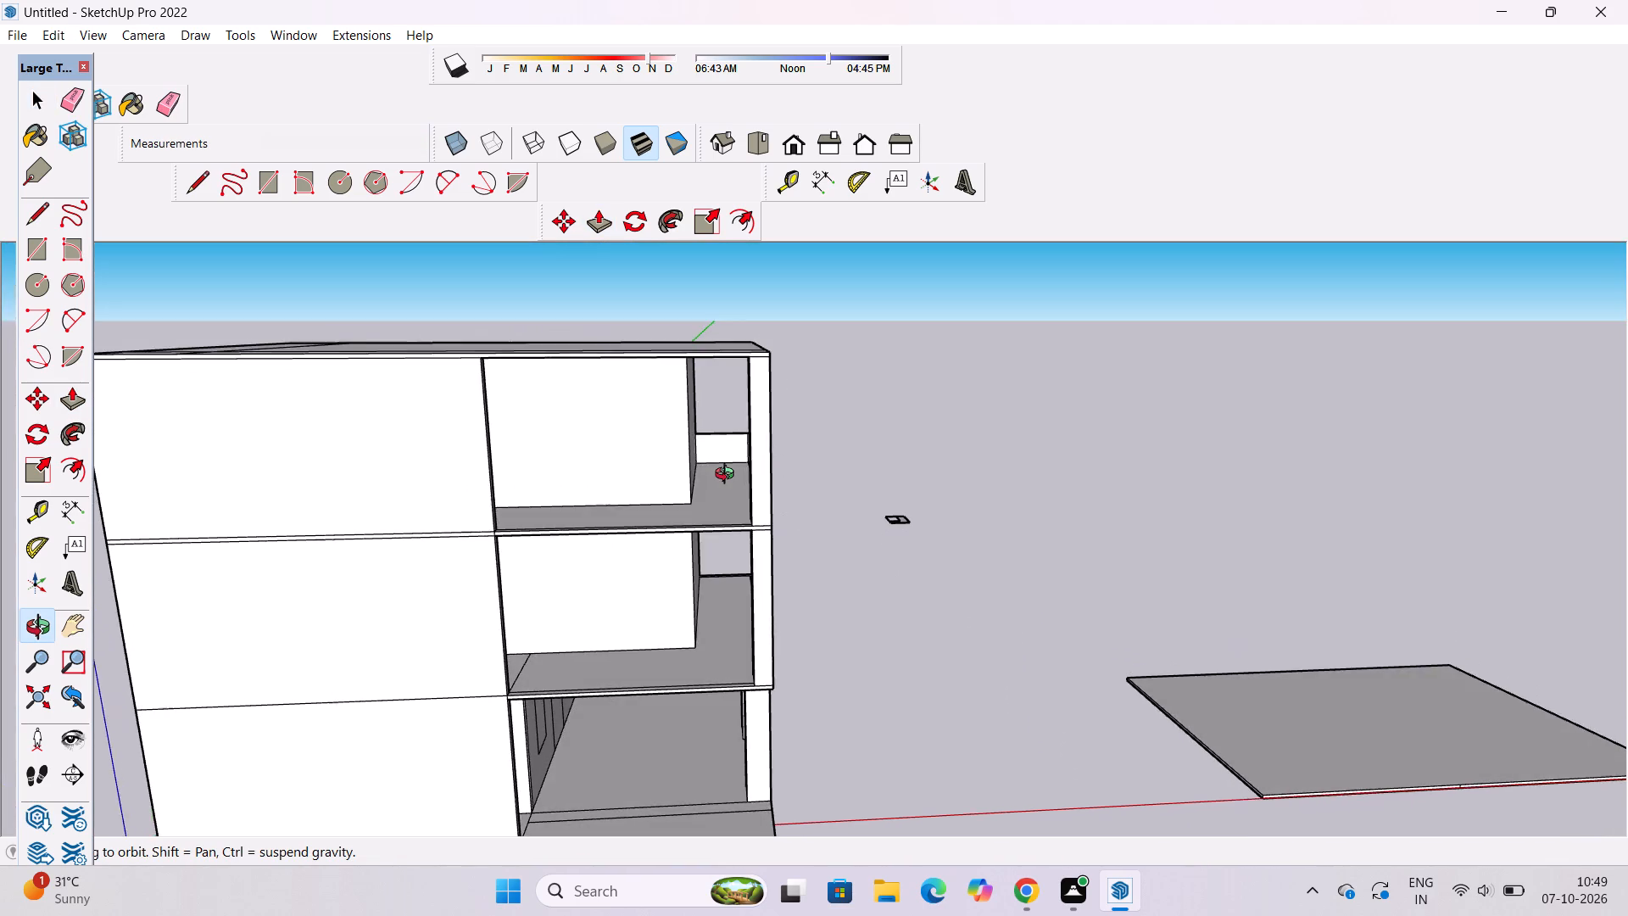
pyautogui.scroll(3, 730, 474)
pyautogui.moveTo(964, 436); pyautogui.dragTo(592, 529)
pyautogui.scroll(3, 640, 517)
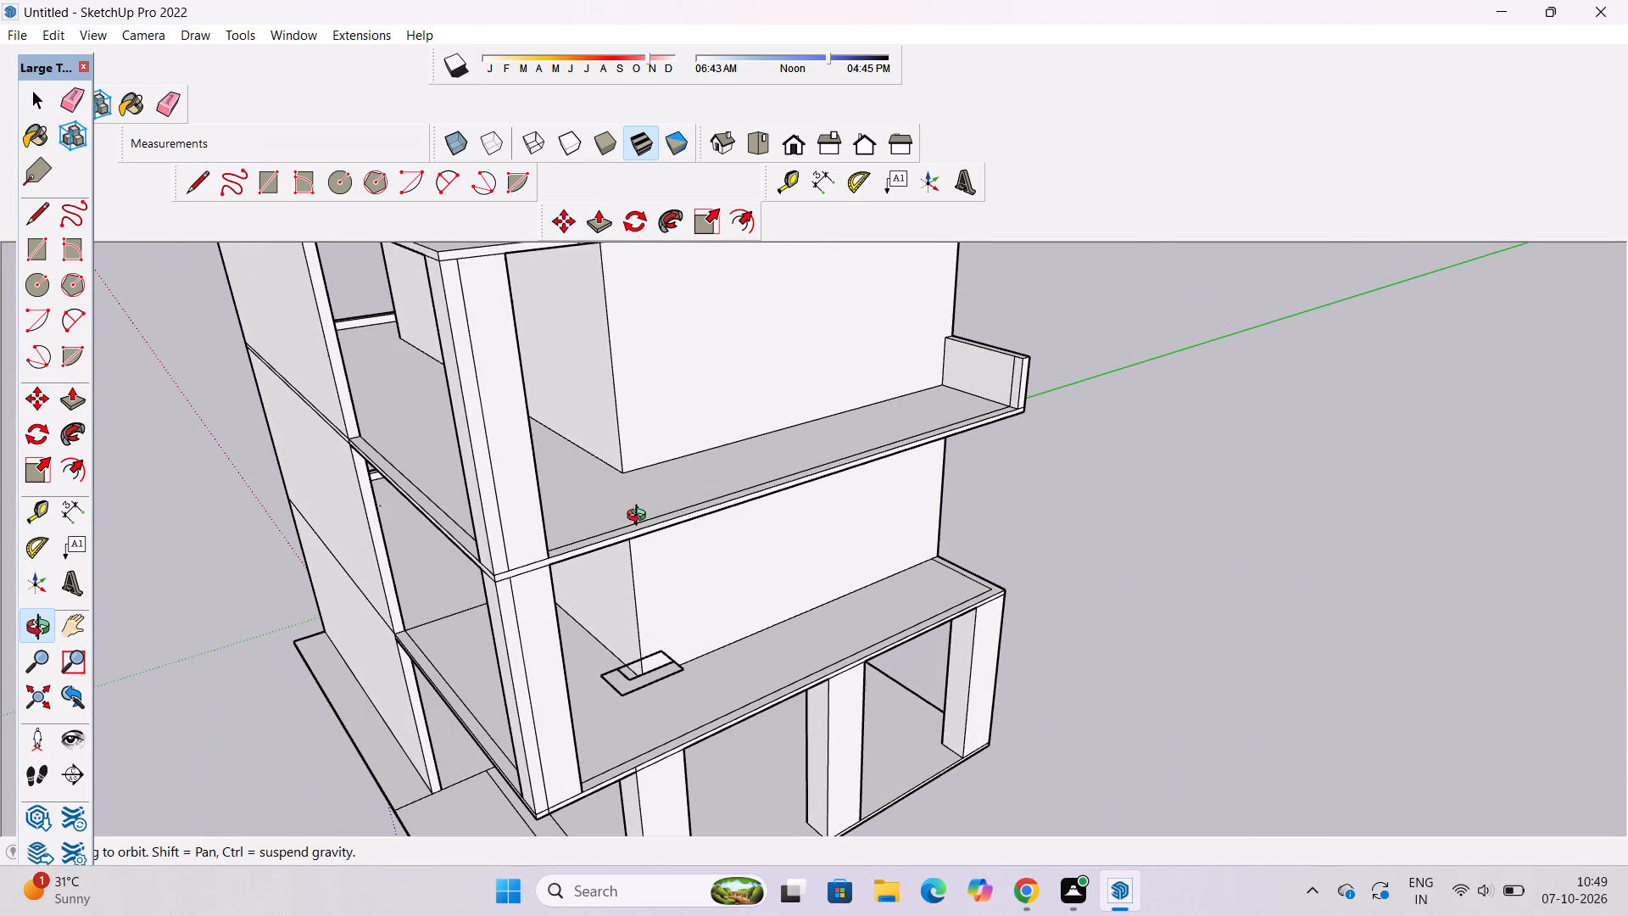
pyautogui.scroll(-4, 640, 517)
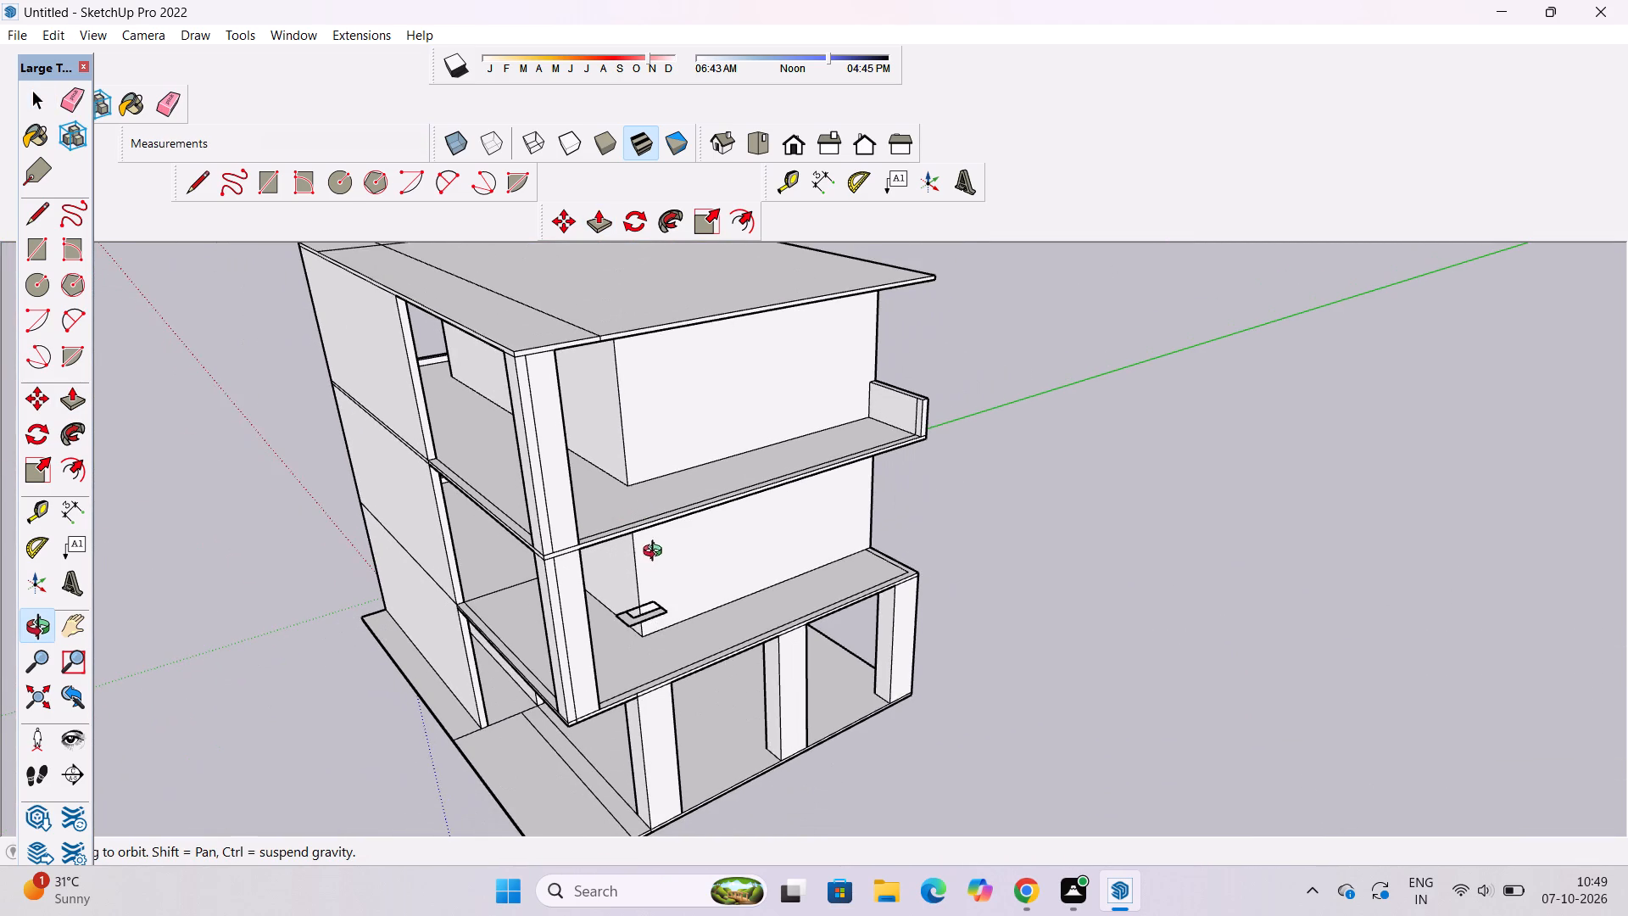
# Examine the building from several sides, including the ground-floor columns and the corners of the bordered slabs.
pyautogui.keyDown('shift'); pyautogui.moveTo(674, 579); pyautogui.dragTo(669, 557); pyautogui.keyUp('shift')
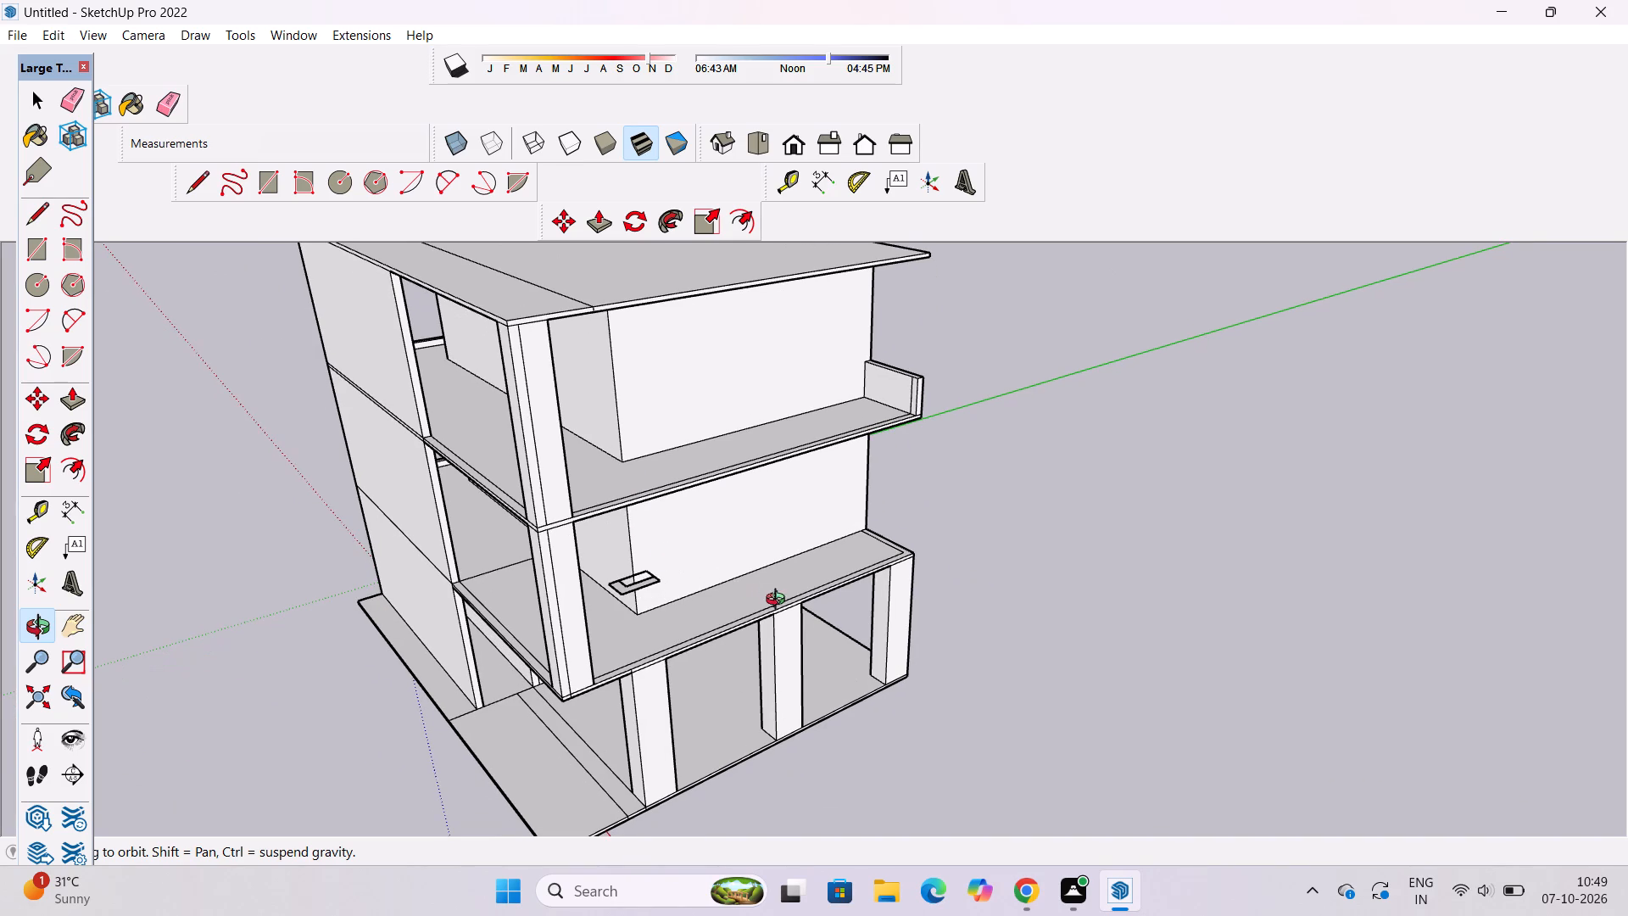
pyautogui.scroll(3, 756, 716)
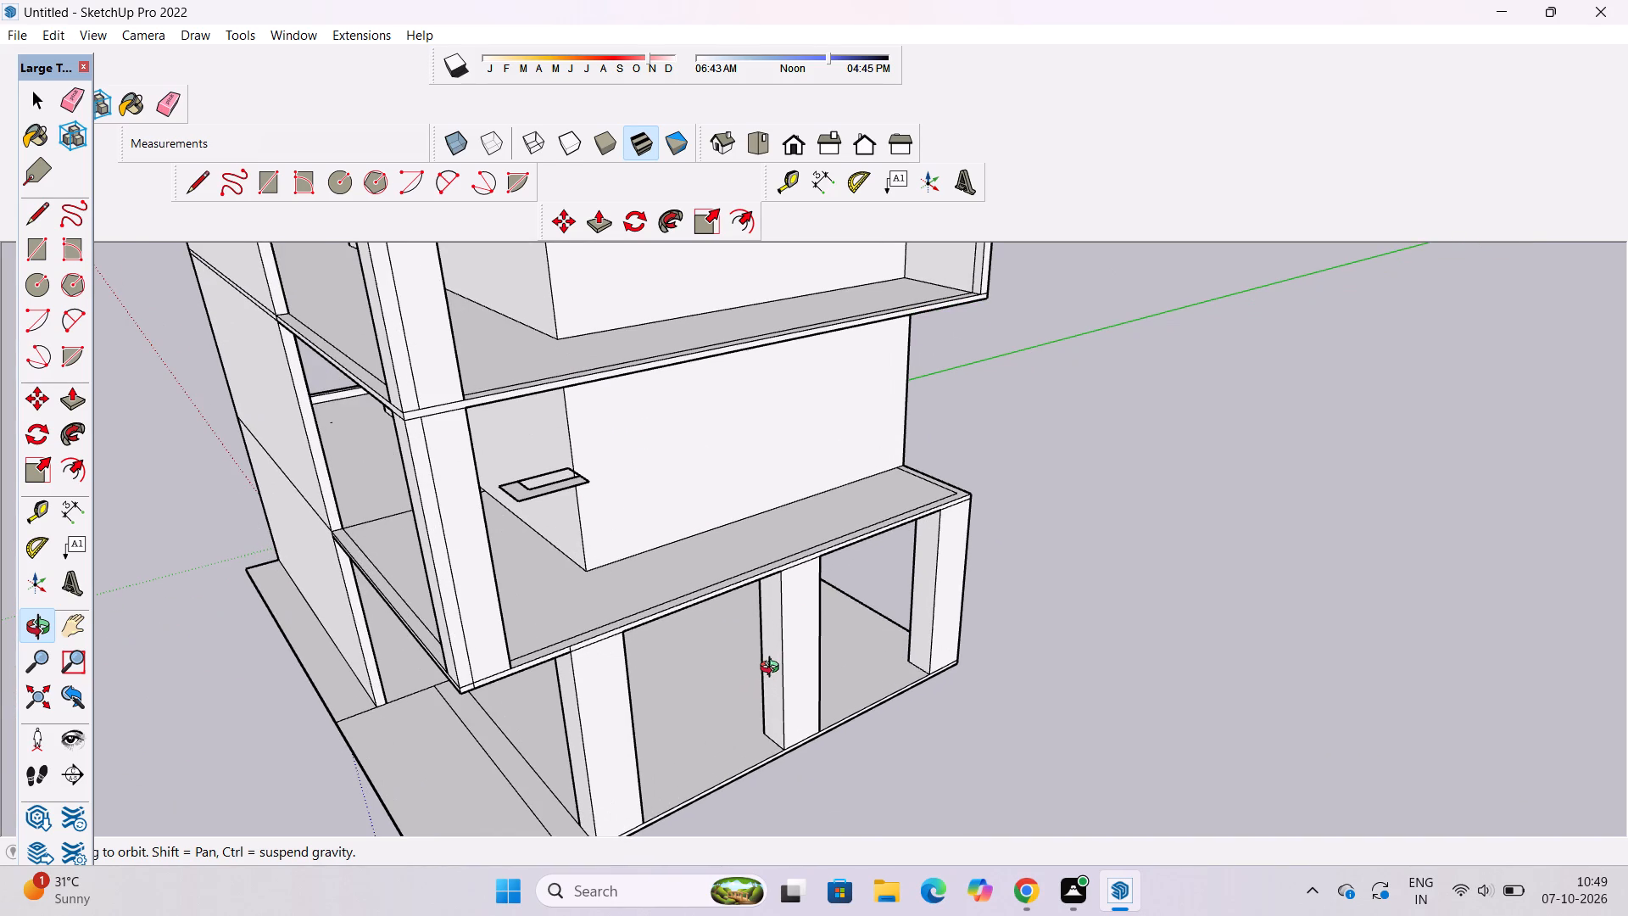
pyautogui.scroll(-4, 773, 669)
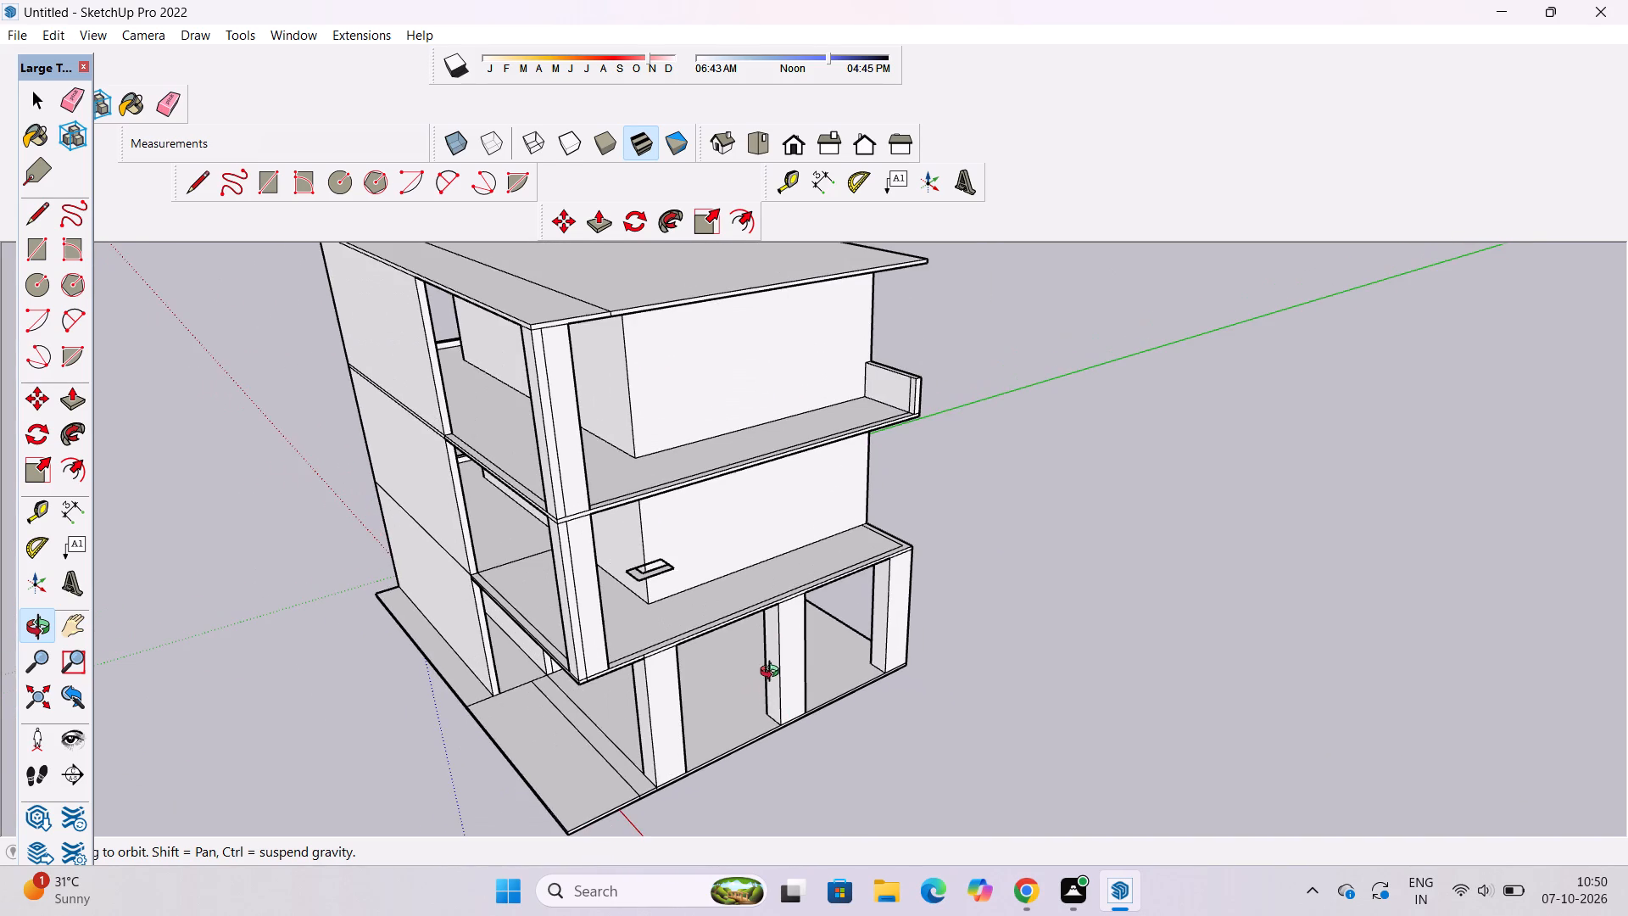
pyautogui.keyDown('shift'); pyautogui.moveTo(785, 729); pyautogui.dragTo(779, 648); pyautogui.keyUp('shift')
pyautogui.moveTo(692, 695); pyautogui.dragTo(839, 746)
pyautogui.scroll(5, 827, 673)
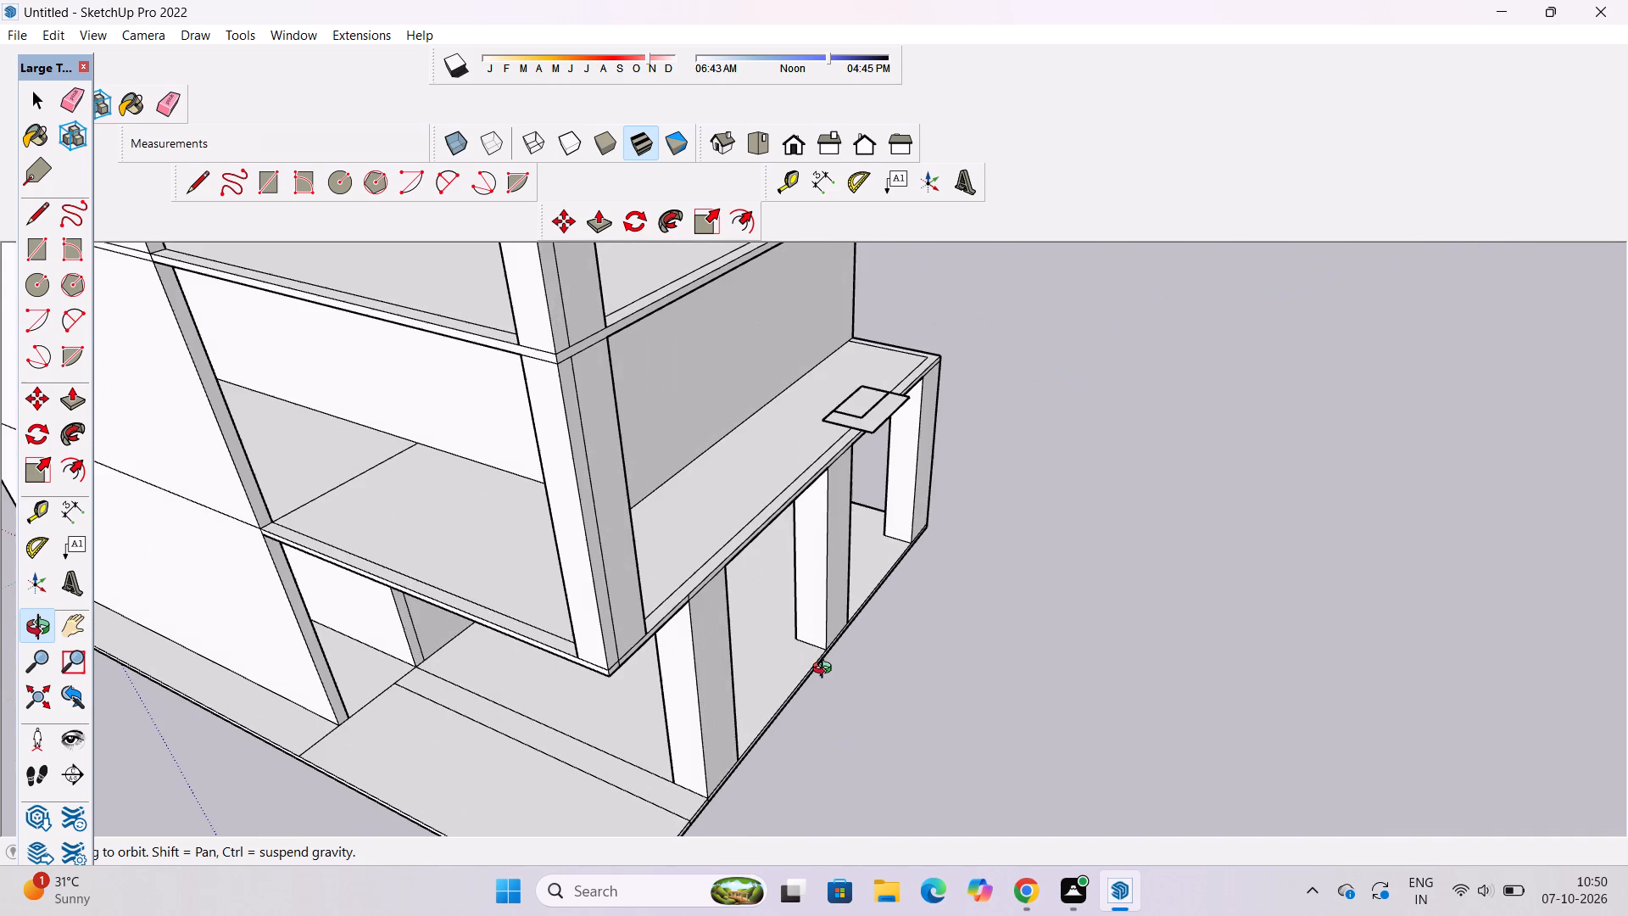
pyautogui.scroll(-4, 825, 666)
pyautogui.moveTo(825, 620); pyautogui.dragTo(957, 712)
pyautogui.moveTo(975, 541); pyautogui.dragTo(784, 596)
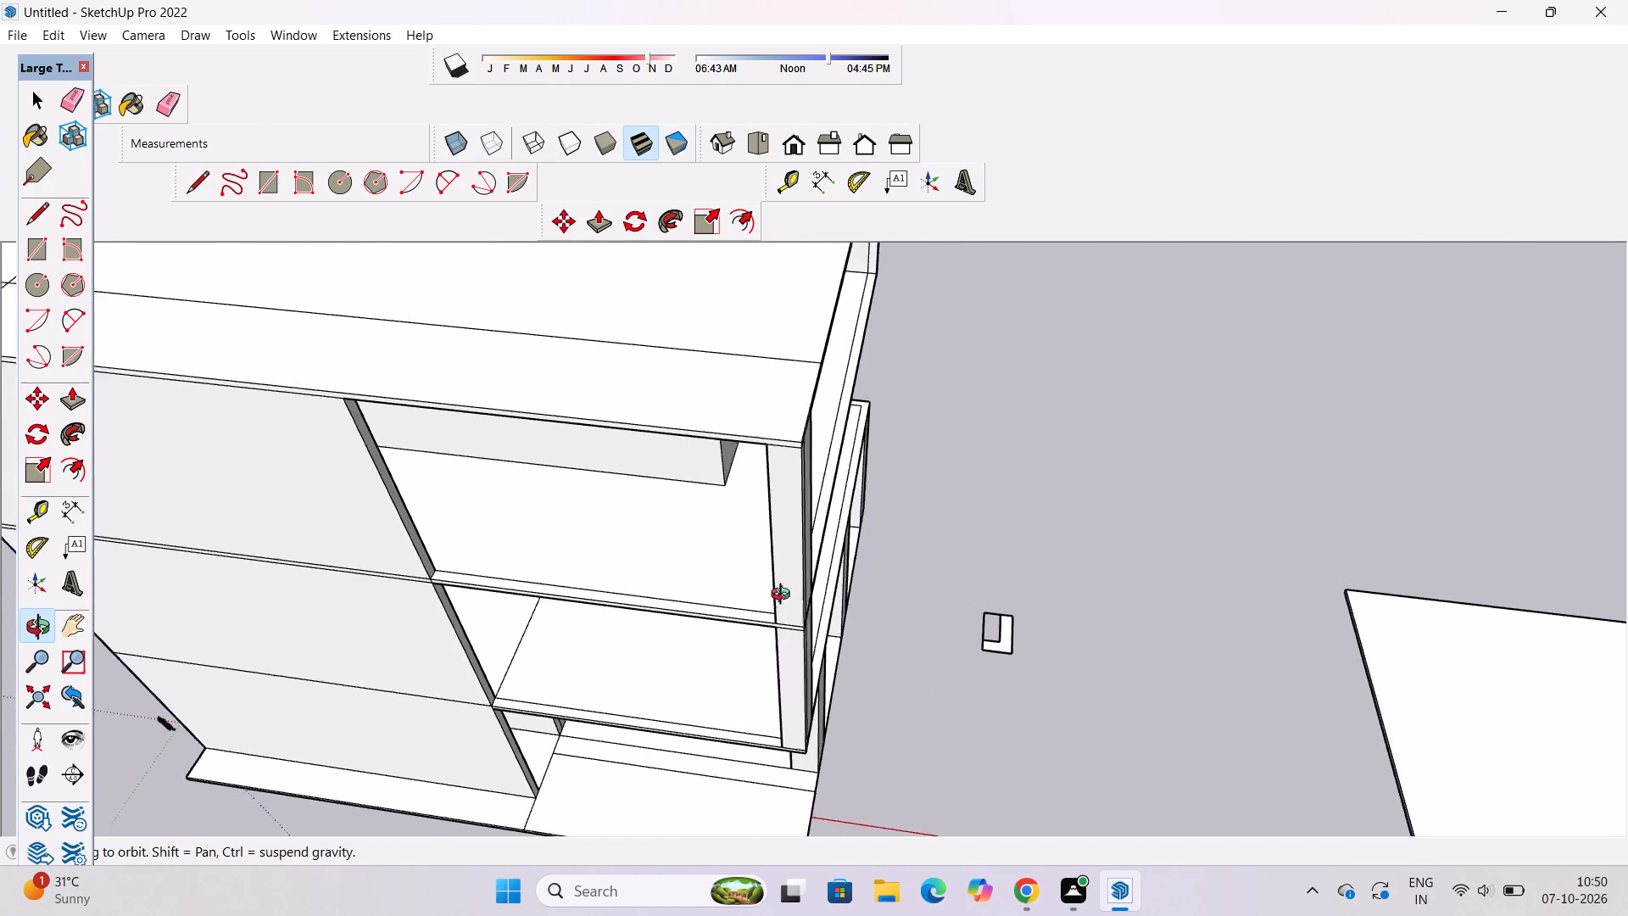
pyautogui.moveTo(784, 596); pyautogui.dragTo(561, 650)
pyautogui.keyDown('shift'); pyautogui.moveTo(1034, 536); pyautogui.dragTo(896, 595); pyautogui.keyUp('shift')
pyautogui.moveTo(920, 646); pyautogui.dragTo(898, 569)
# Select the four base edges of the ground-floor corner column below the bordered slab and copy them about 84' away, beside the building.
pyautogui.scroll(4, 803, 615)
pyautogui.moveTo(730, 693); pyautogui.dragTo(739, 589)
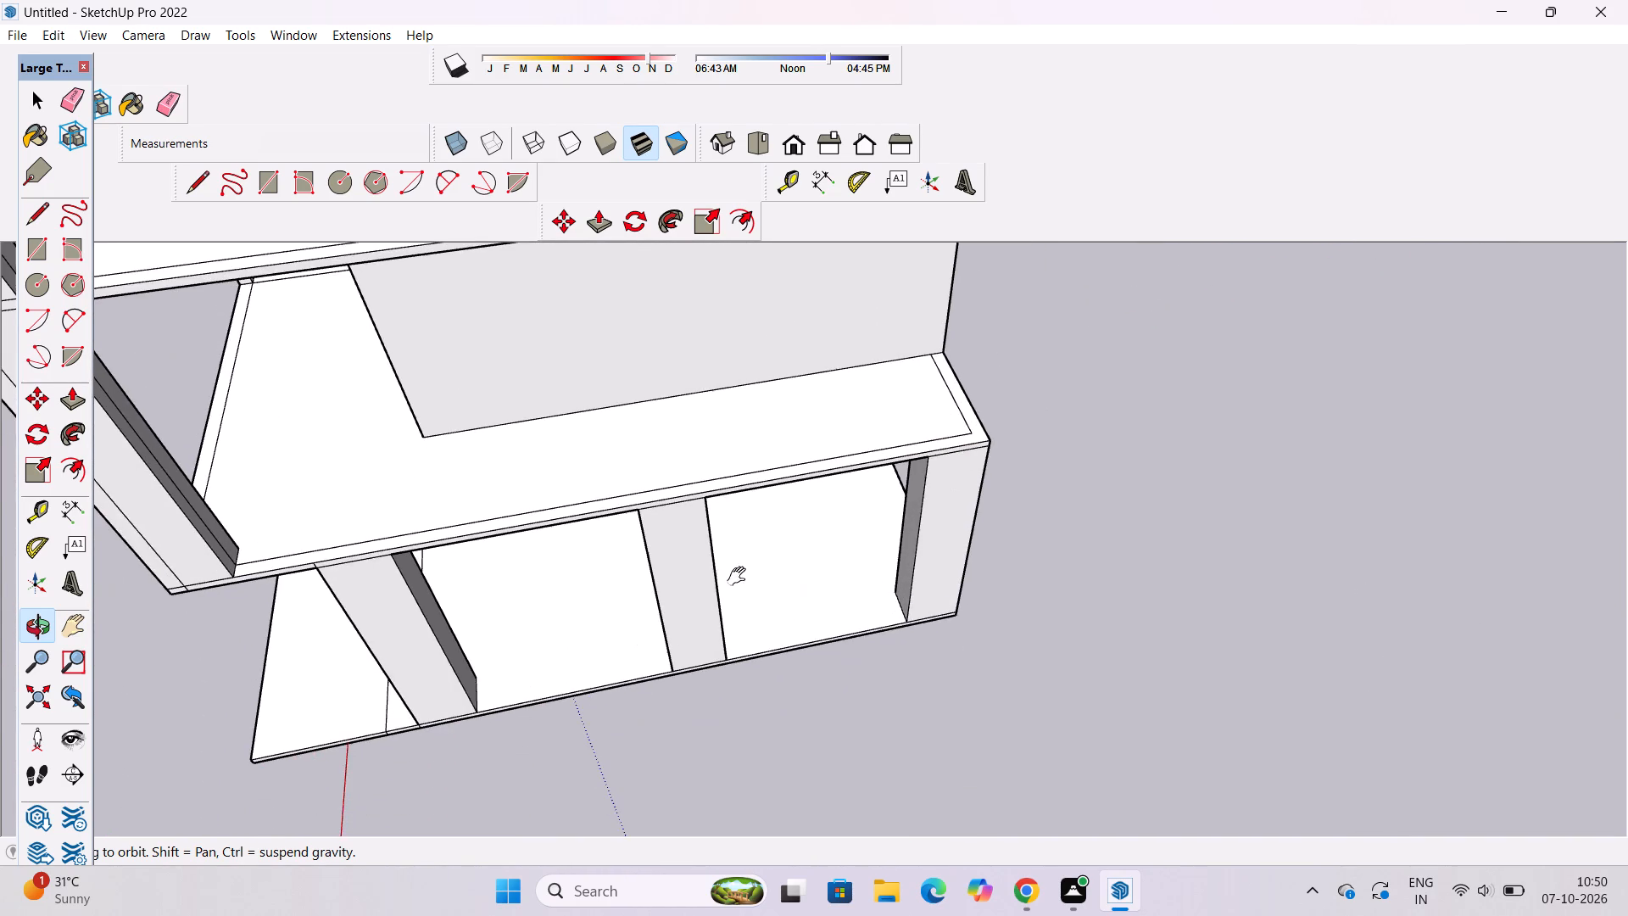
pyautogui.keyDown('shift'); pyautogui.moveTo(707, 619); pyautogui.dragTo(618, 627); pyautogui.keyUp('shift')
pyautogui.scroll(4, 951, 564)
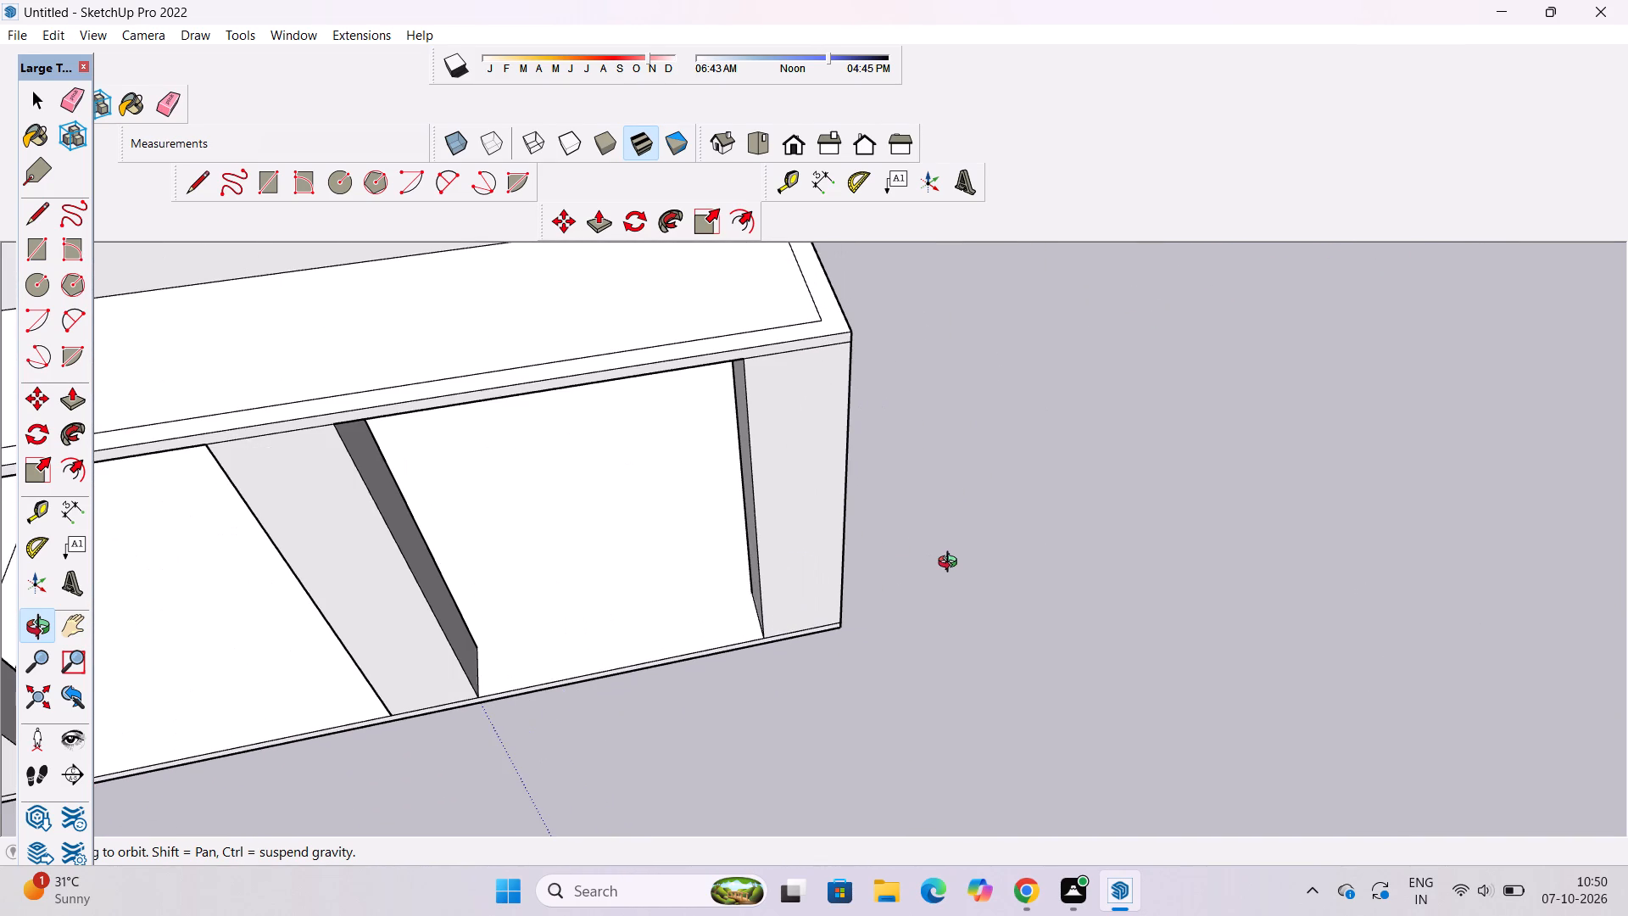
pyautogui.press('space')
pyautogui.scroll(7, 744, 633)
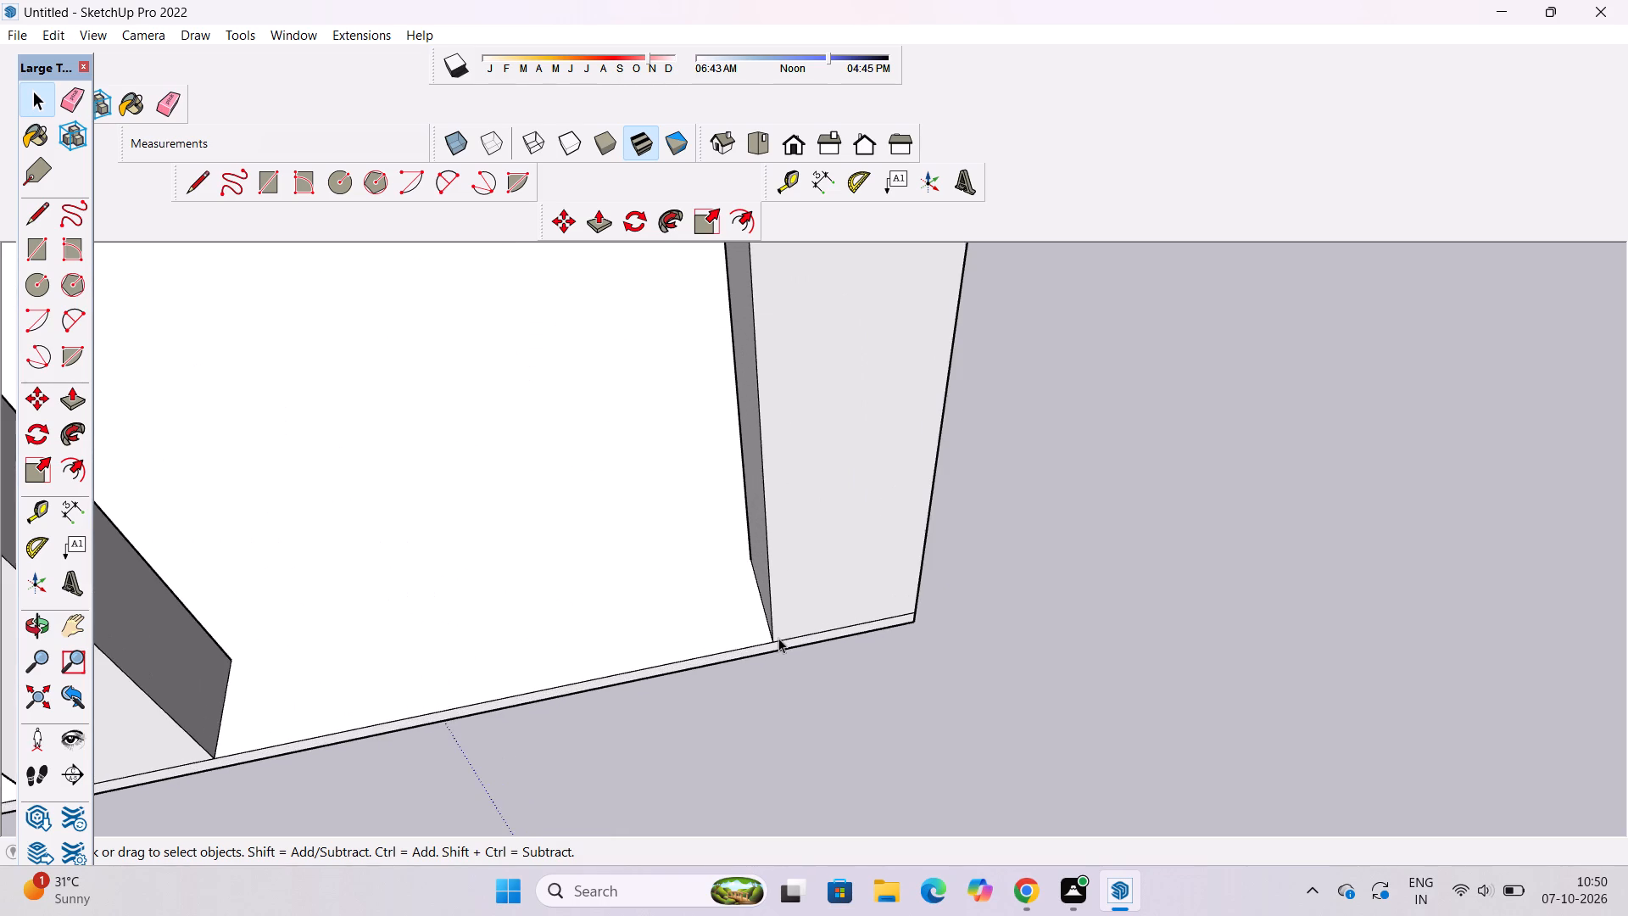
pyautogui.scroll(5, 801, 640)
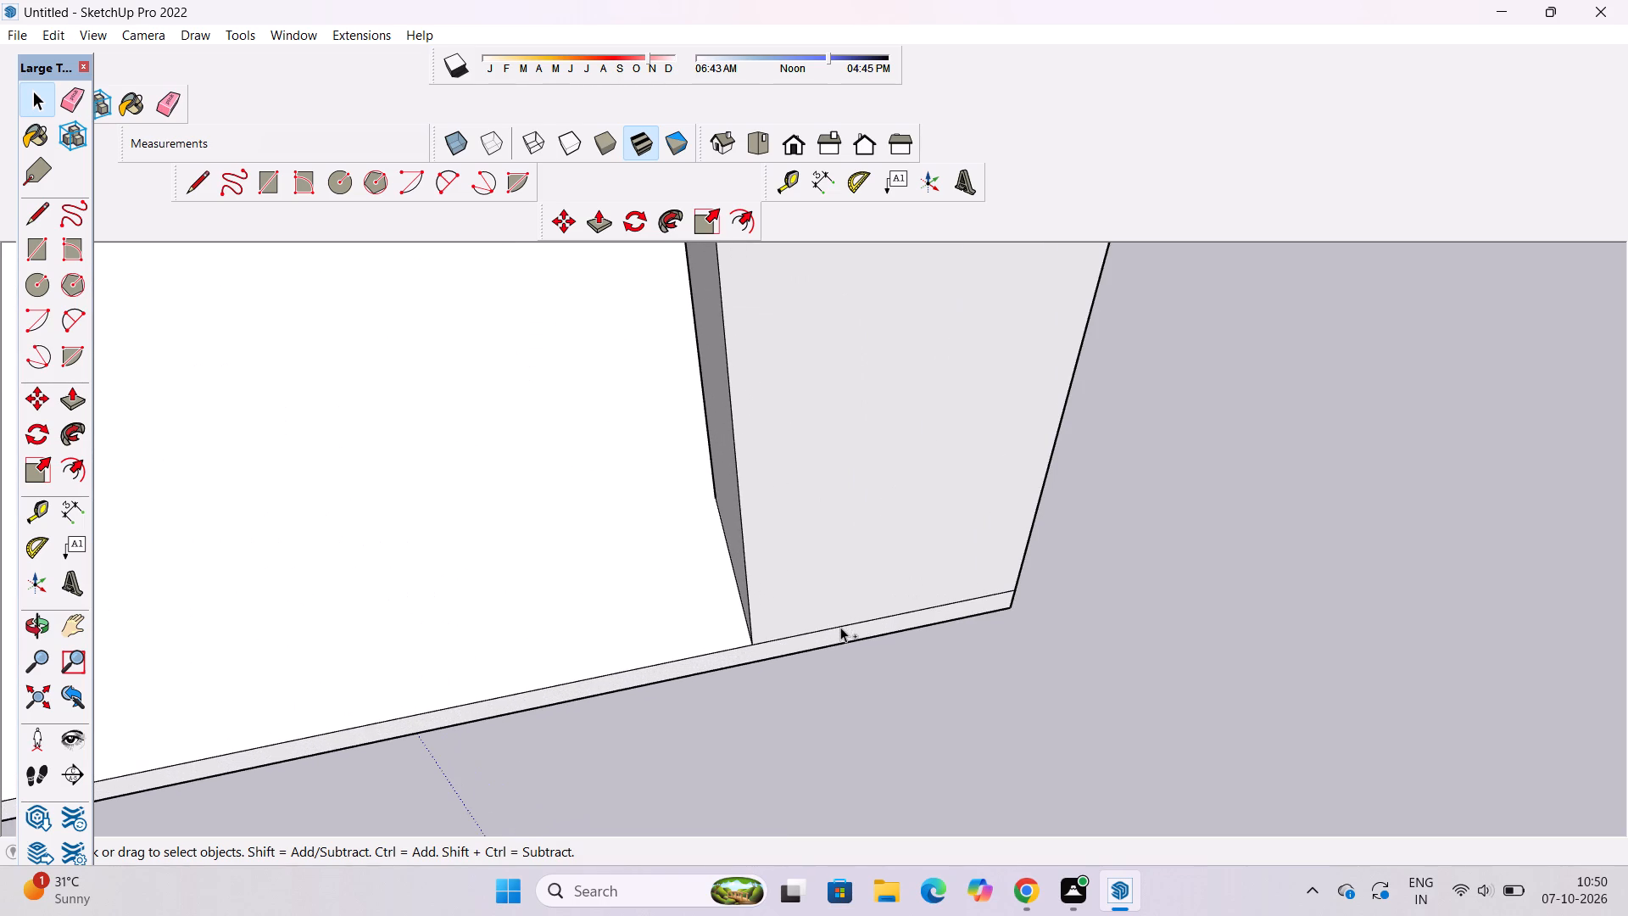
pyautogui.keyDown('ctrl'); pyautogui.click(844, 624); pyautogui.keyUp('ctrl')
pyautogui.keyDown('ctrl'); pyautogui.scroll(9, 689, 584); pyautogui.keyUp('ctrl')
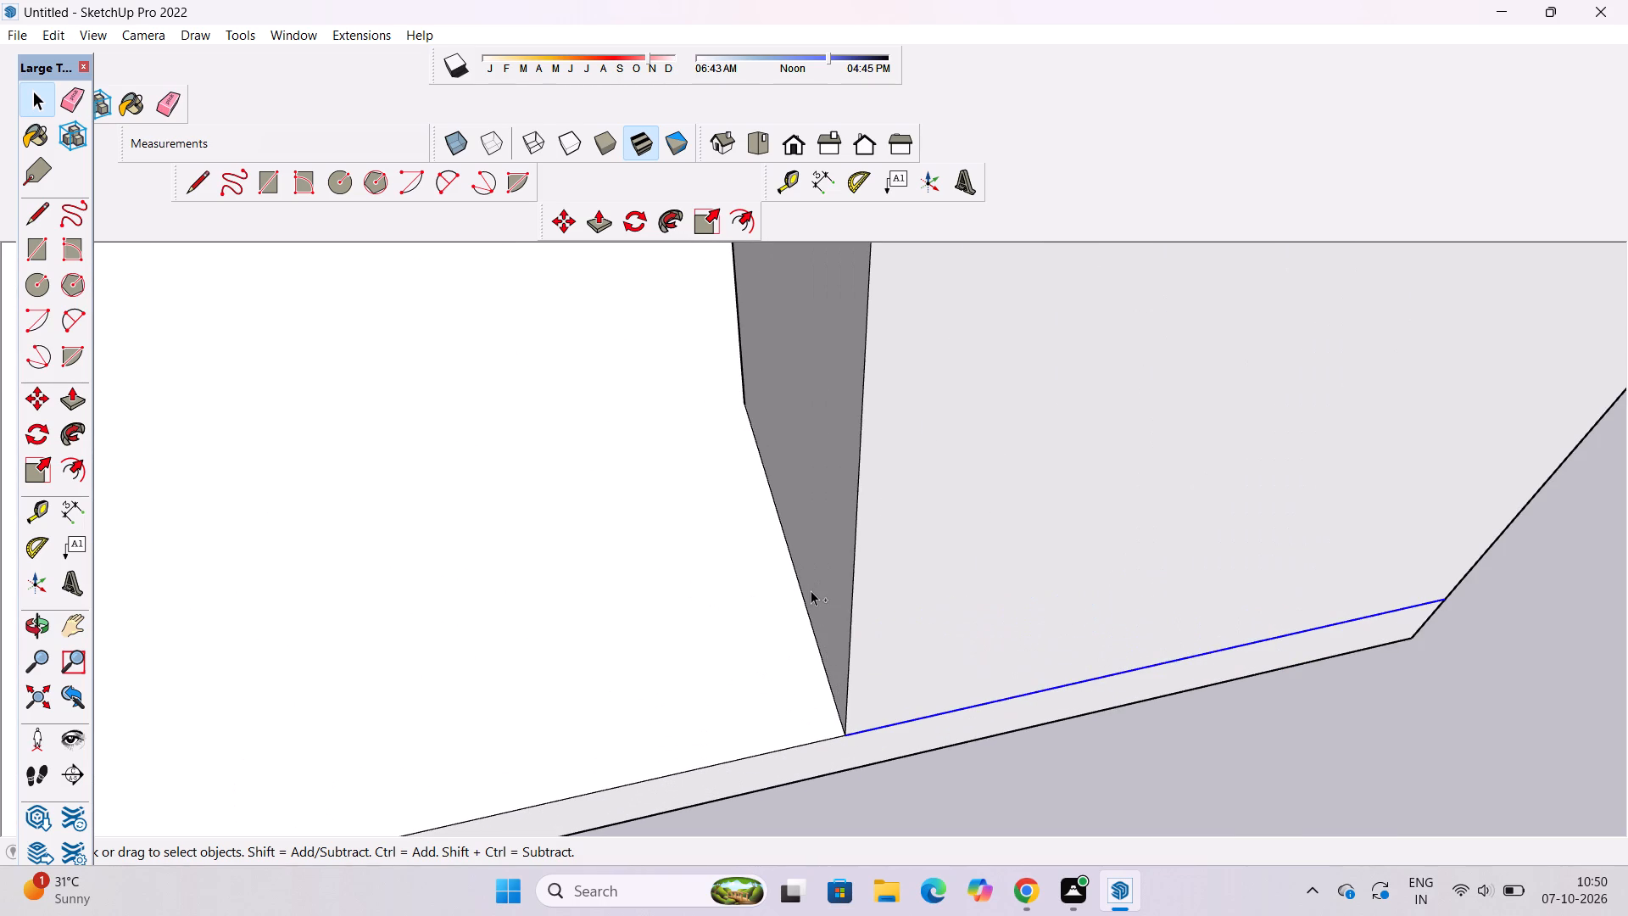
pyautogui.keyDown('ctrl'); pyautogui.click(813, 589); pyautogui.keyUp('ctrl')
pyautogui.keyDown('ctrl'); pyautogui.scroll(-5, 578, 590); pyautogui.keyUp('ctrl')
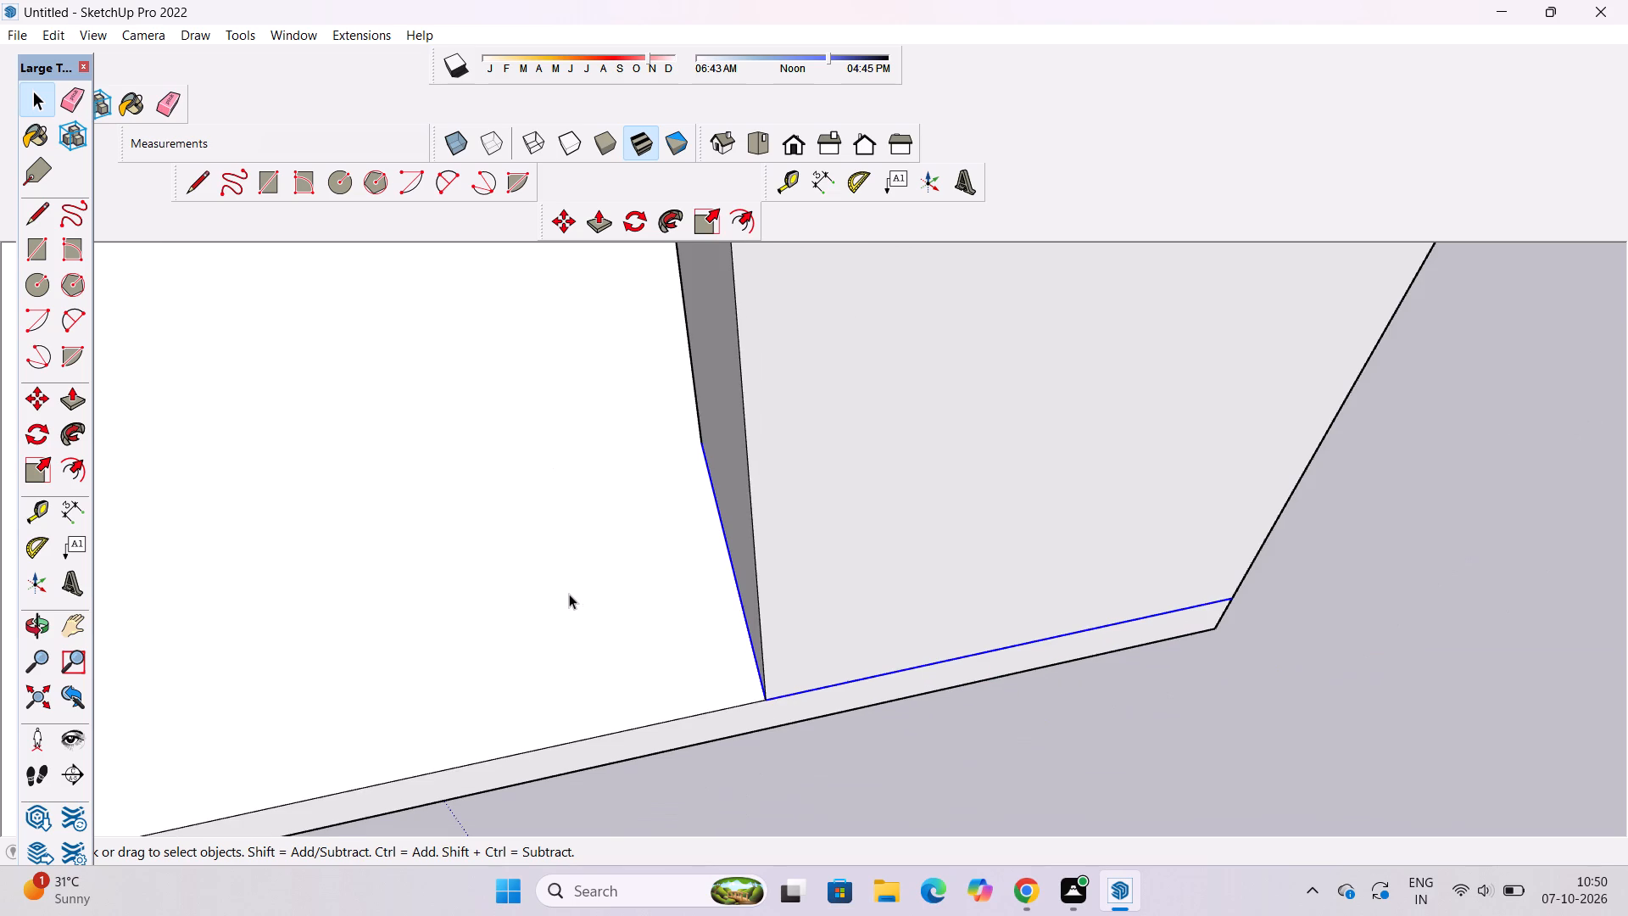
pyautogui.press('o')
pyautogui.scroll(-7, 569, 594)
pyautogui.moveTo(1069, 624); pyautogui.dragTo(562, 525)
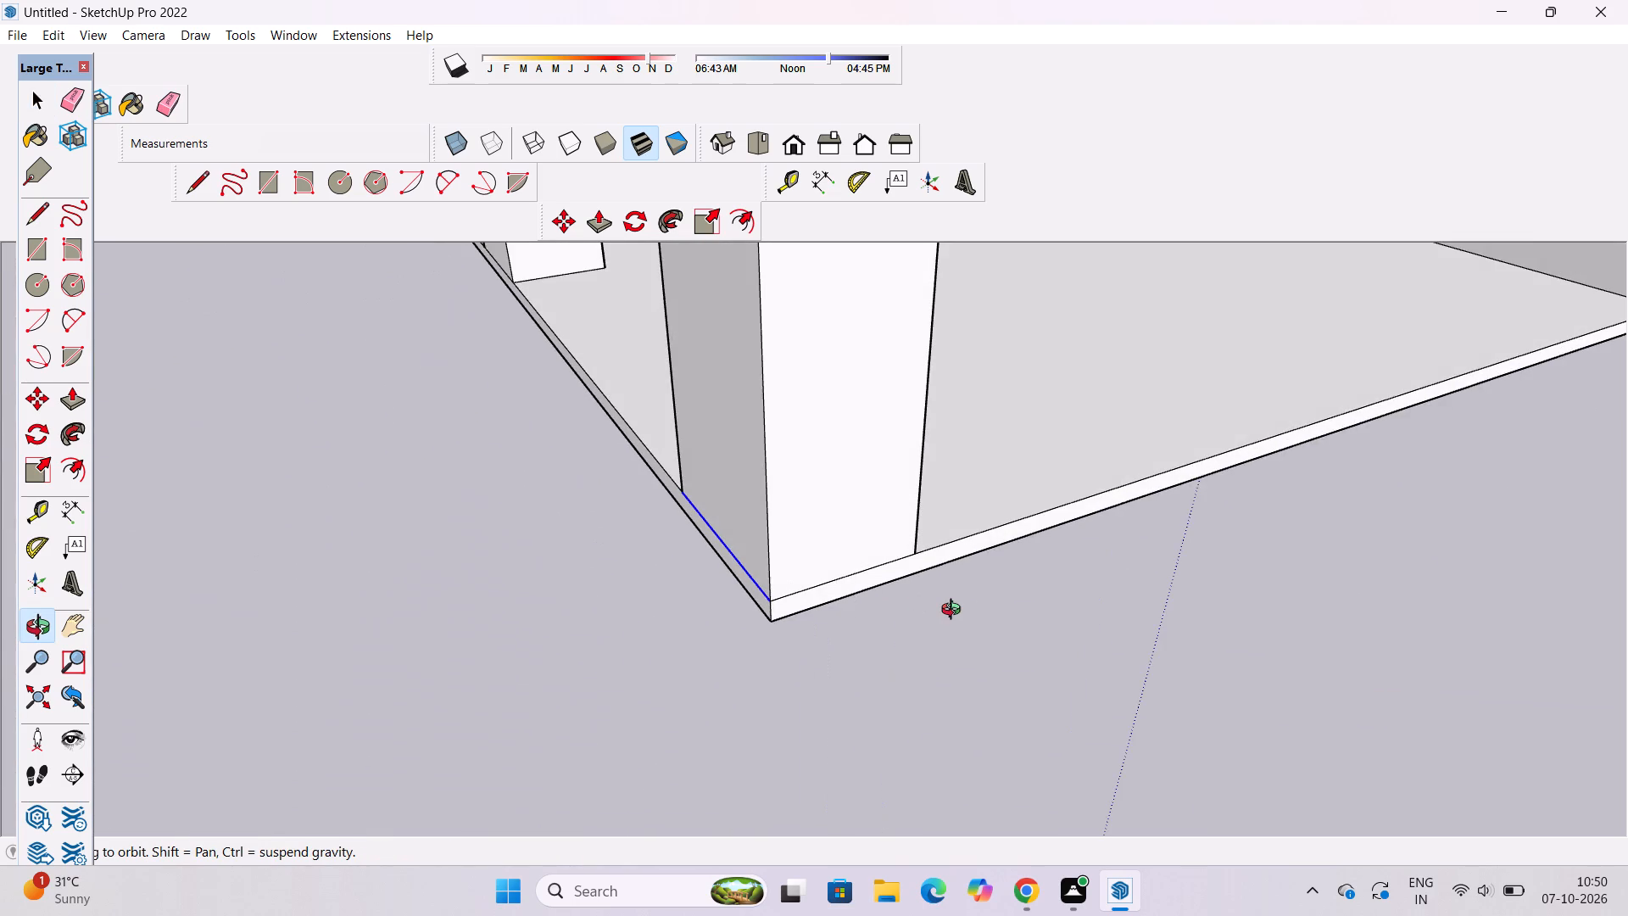
pyautogui.scroll(3, 955, 612)
pyautogui.keyDown('shift'); pyautogui.moveTo(955, 612); pyautogui.dragTo(950, 651); pyautogui.keyUp('shift')
pyautogui.keyDown('shift'); pyautogui.moveTo(950, 651); pyautogui.dragTo(867, 679); pyautogui.keyUp('shift')
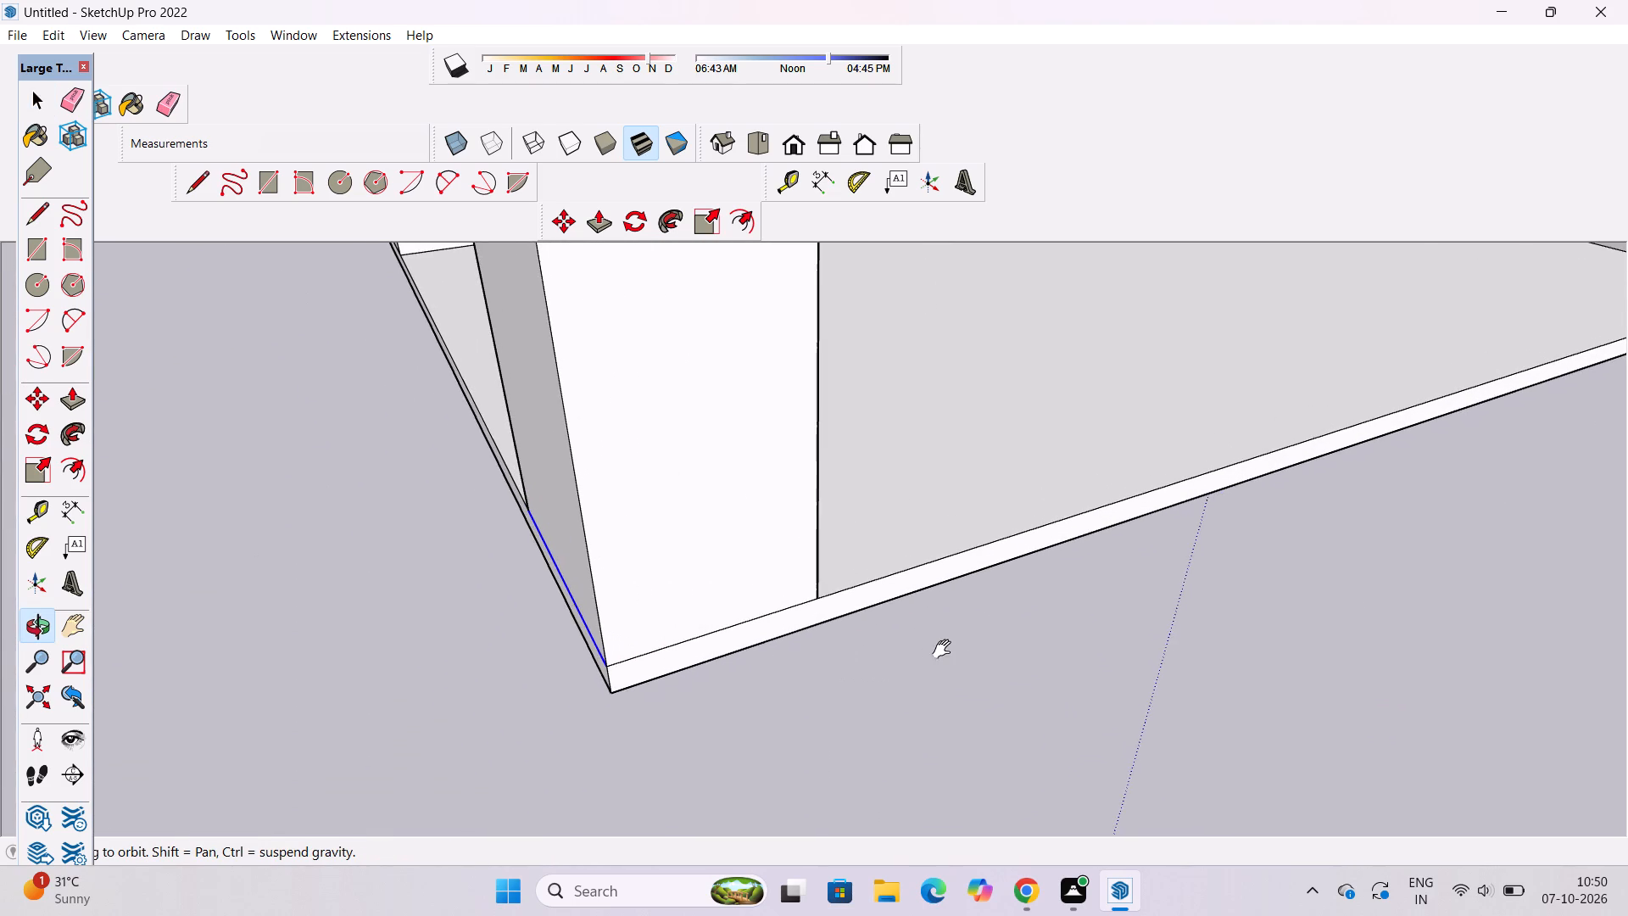
pyautogui.keyDown('shift'); pyautogui.scroll(3, 945, 650); pyautogui.keyUp('shift')
pyautogui.moveTo(968, 650); pyautogui.dragTo(881, 666)
pyautogui.keyDown('shift'); pyautogui.moveTo(878, 663); pyautogui.dragTo(990, 763); pyautogui.keyUp('shift')
pyautogui.moveTo(744, 716); pyautogui.dragTo(765, 642)
pyautogui.keyDown('shift'); pyautogui.moveTo(757, 647); pyautogui.dragTo(805, 693); pyautogui.keyUp('shift')
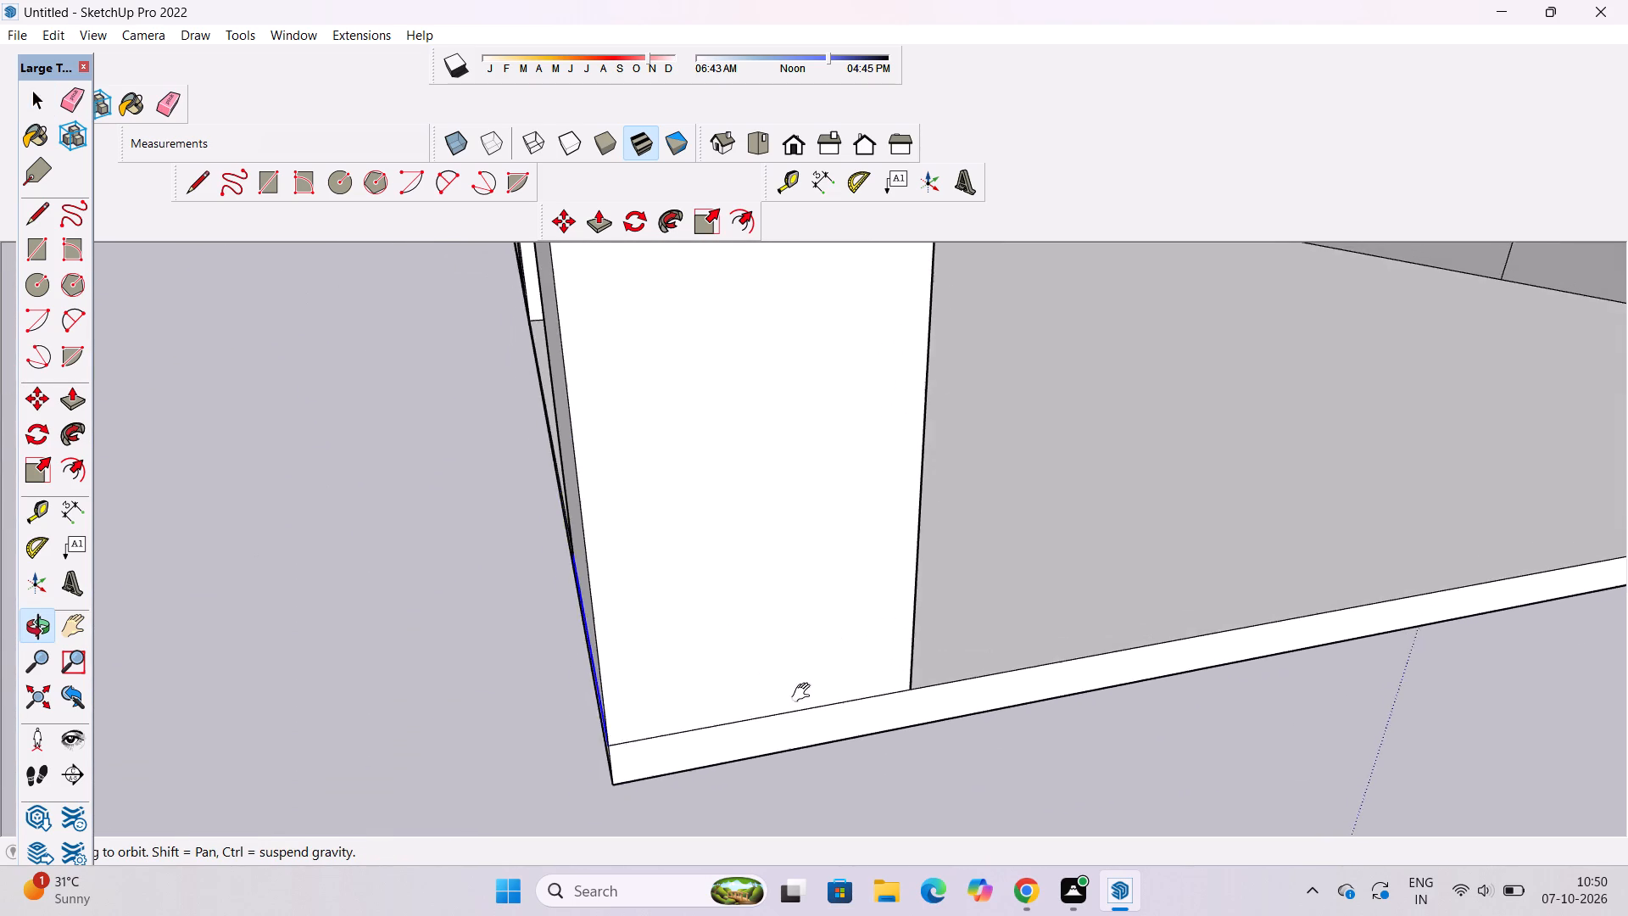
pyautogui.keyDown('shift'); pyautogui.moveTo(805, 693); pyautogui.dragTo(806, 693); pyautogui.keyUp('shift')
pyautogui.moveTo(806, 693); pyautogui.dragTo(880, 699)
pyautogui.press('space')
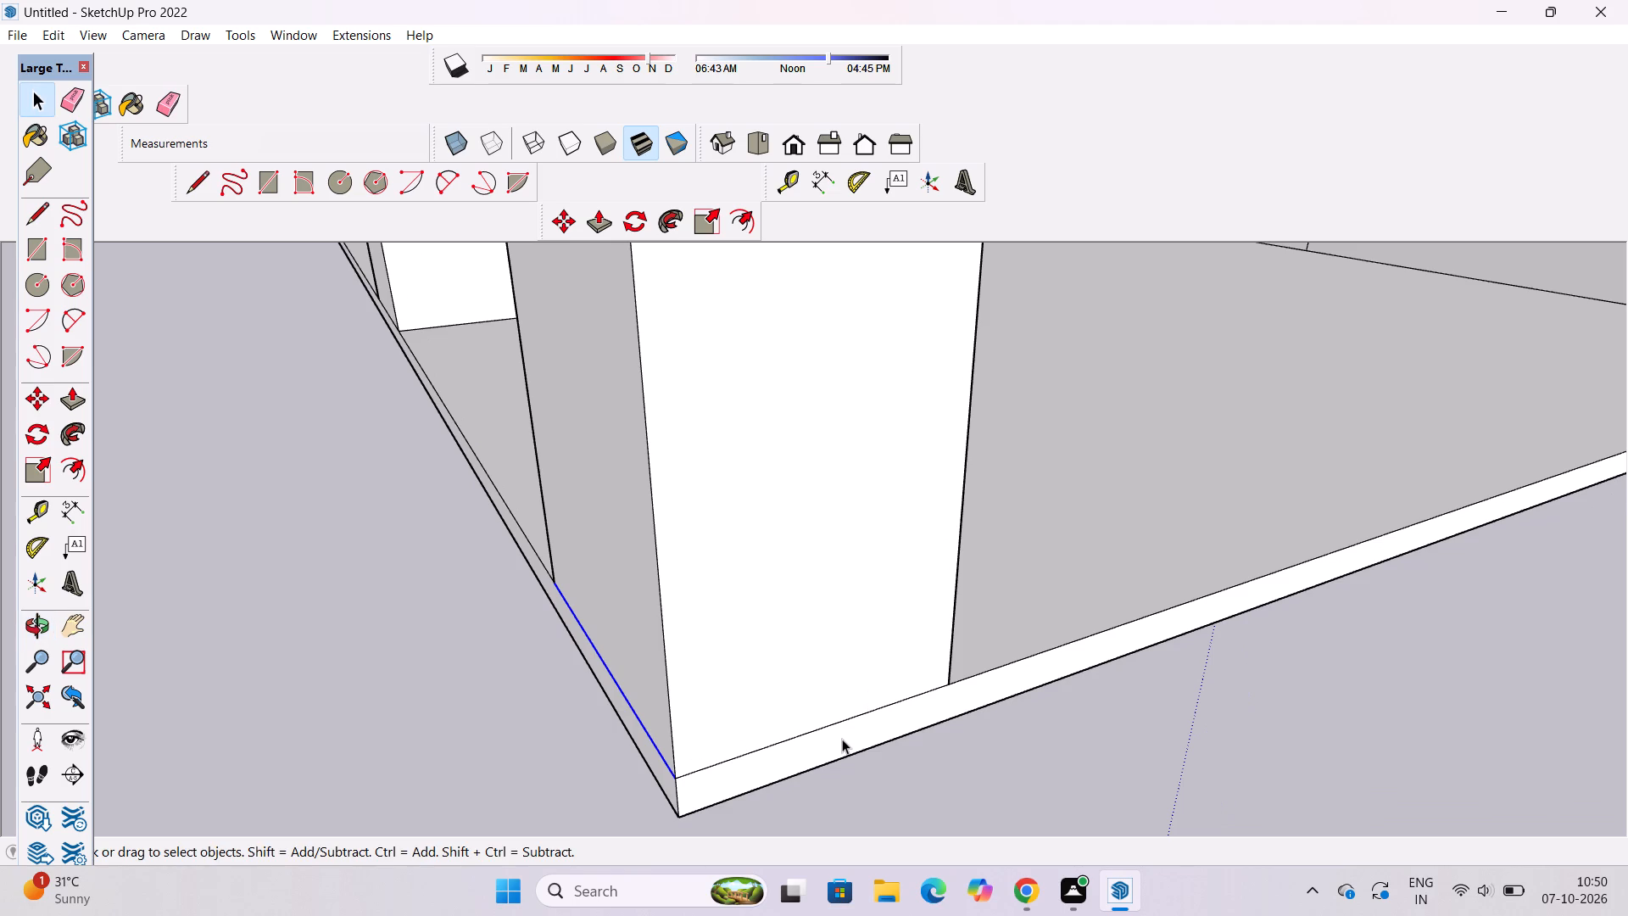
pyautogui.press('l')
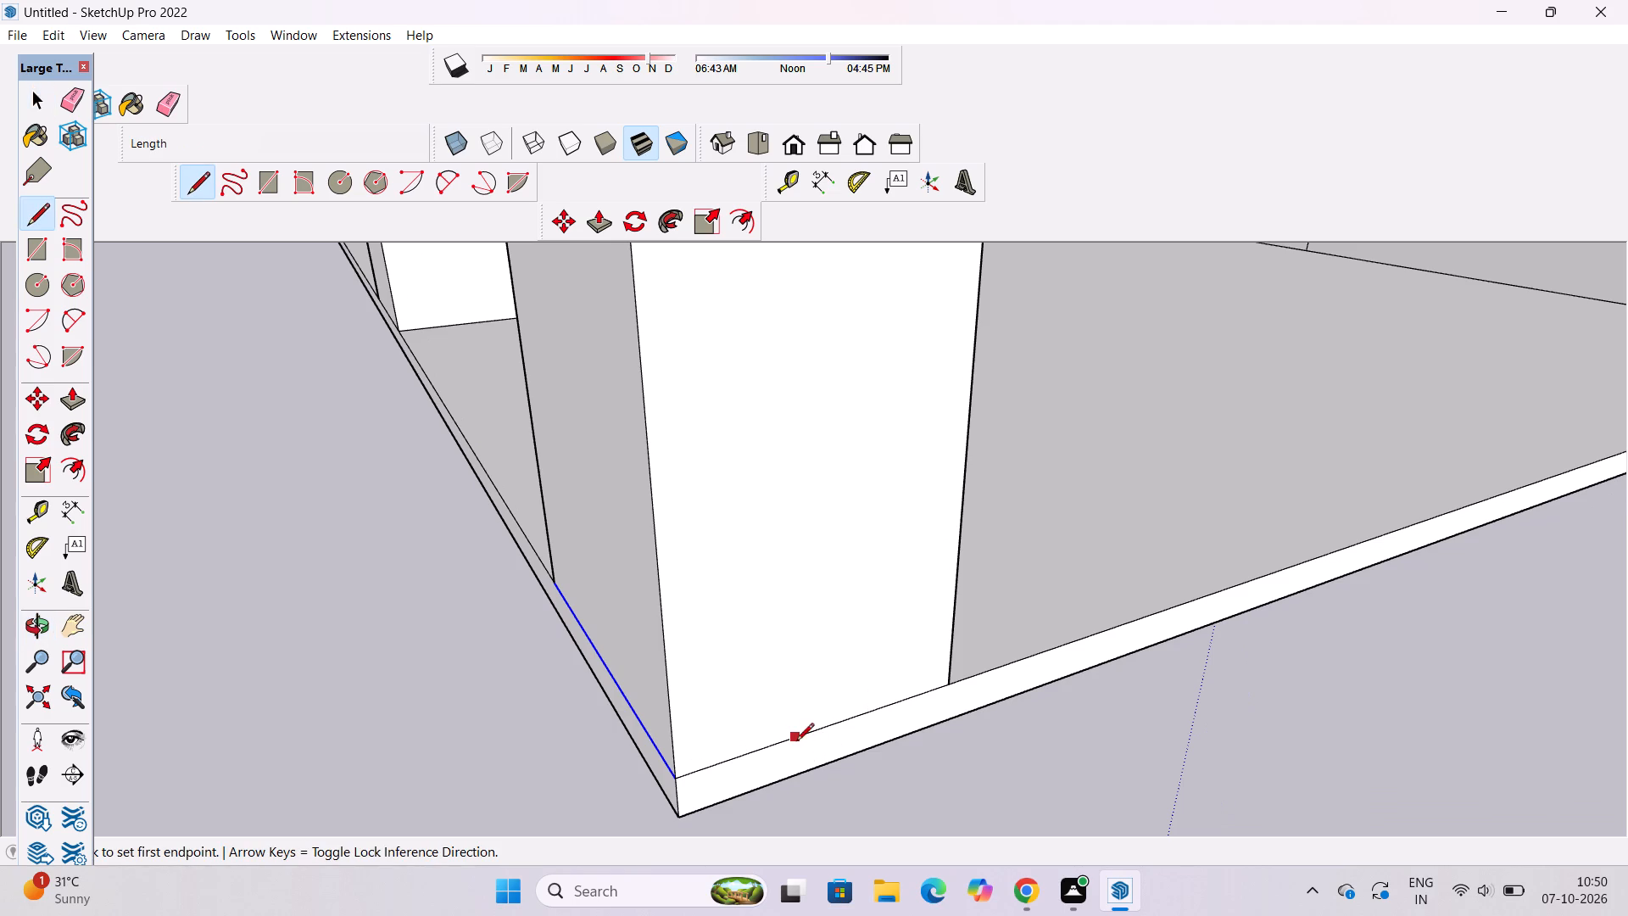
pyautogui.press('space')
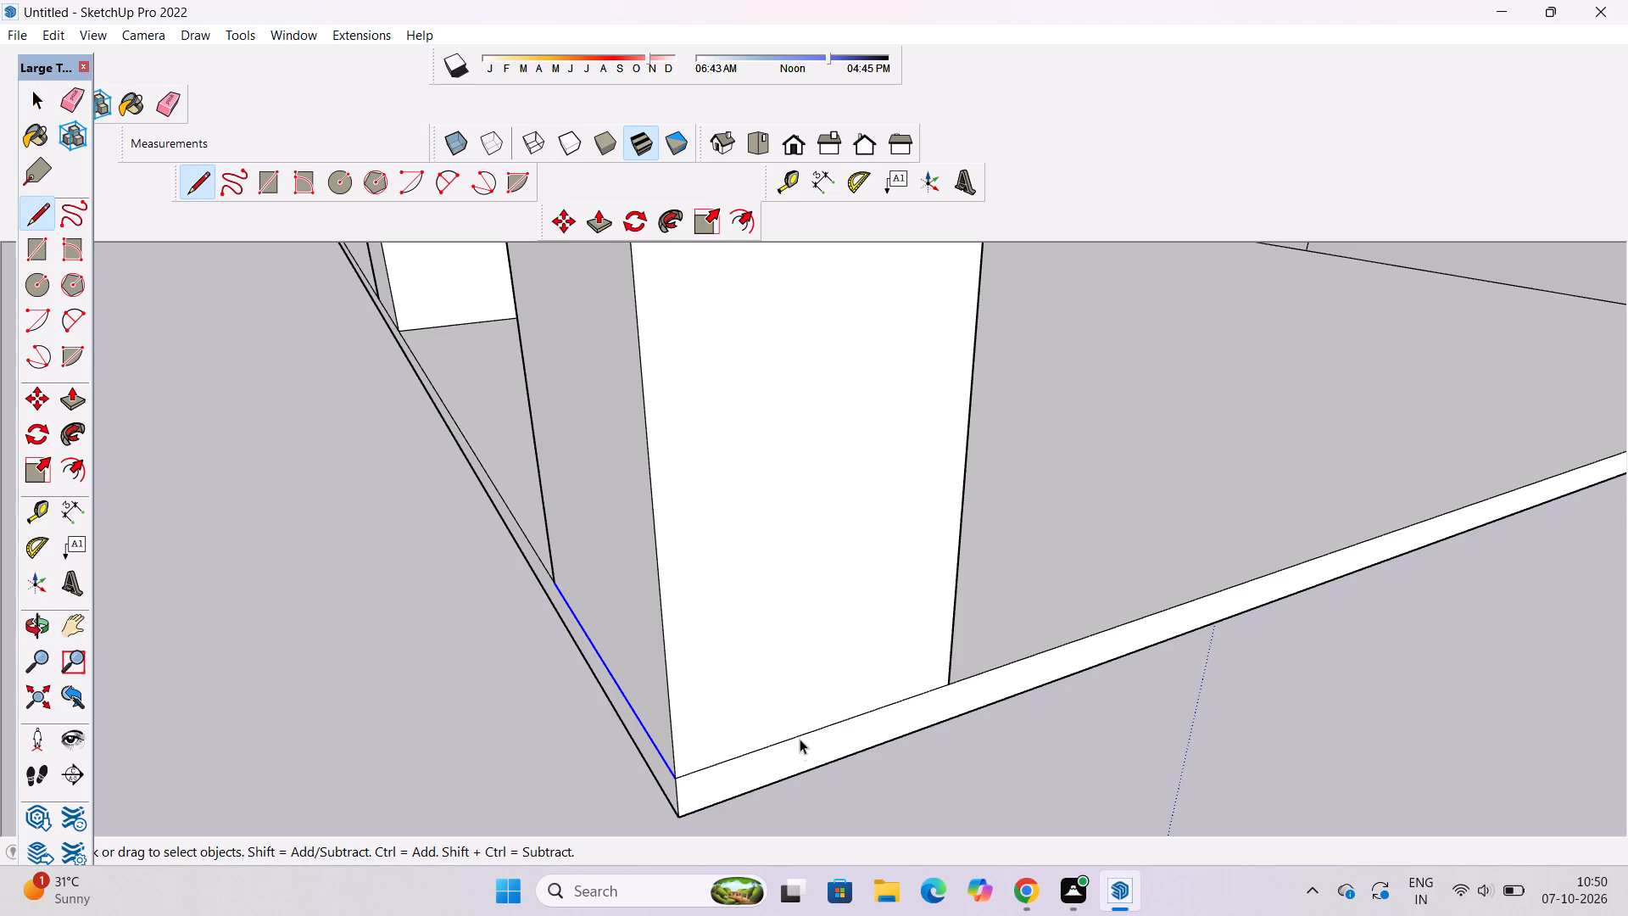
pyautogui.keyDown('ctrl'); pyautogui.click(861, 712); pyautogui.keyUp('ctrl')
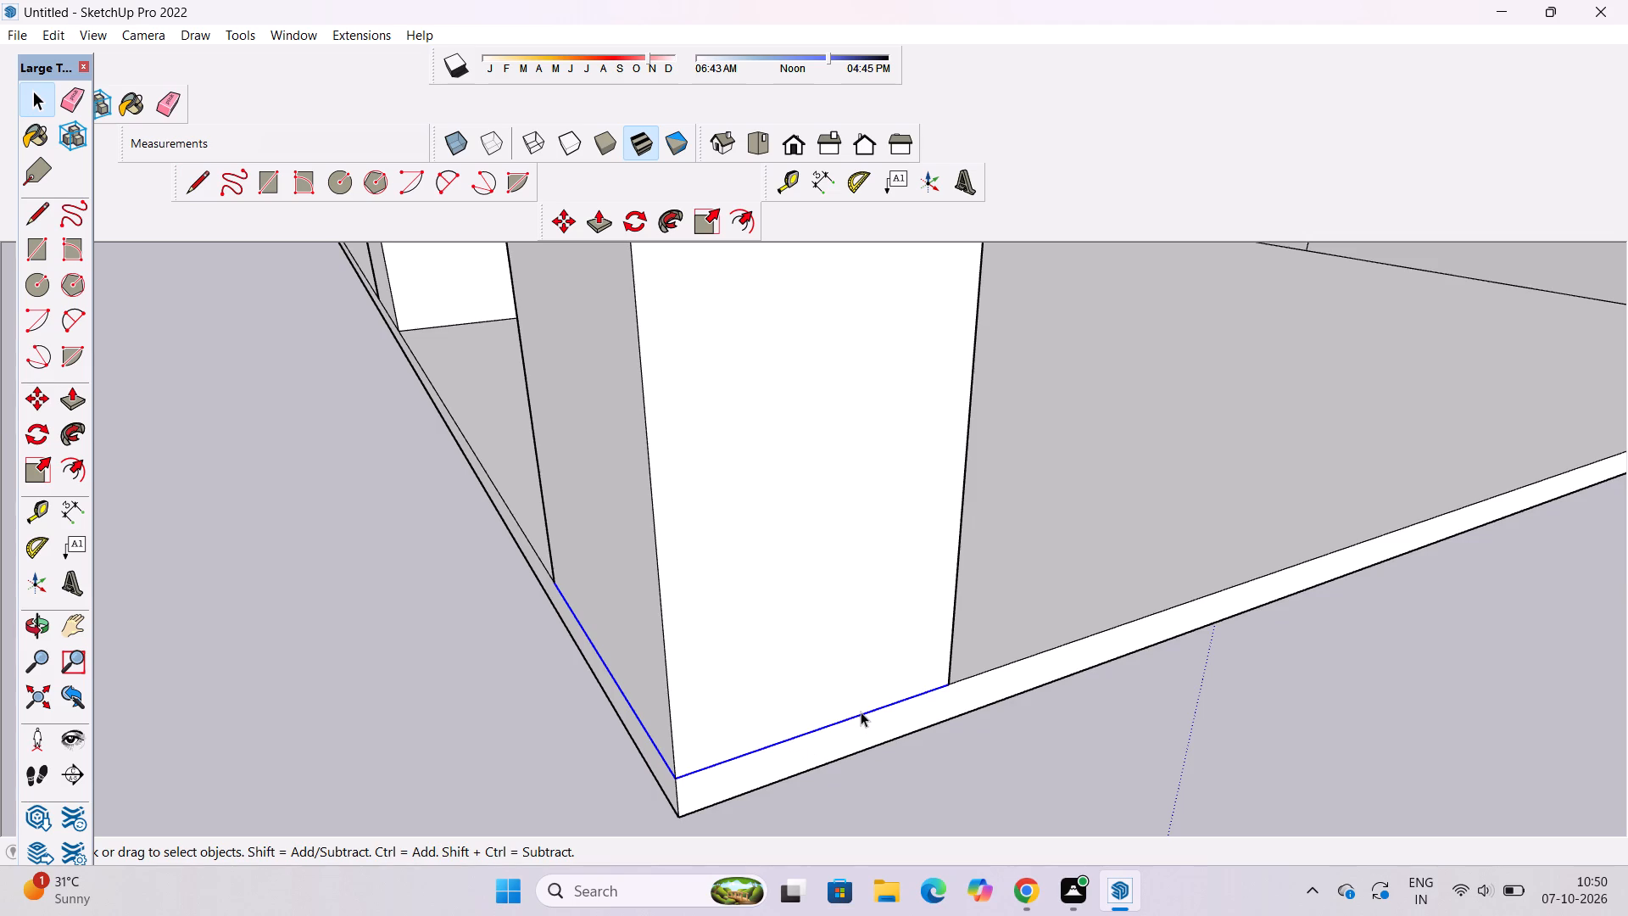
pyautogui.press('o')
pyautogui.moveTo(1129, 695); pyautogui.dragTo(711, 681)
pyautogui.moveTo(670, 664); pyautogui.dragTo(658, 642)
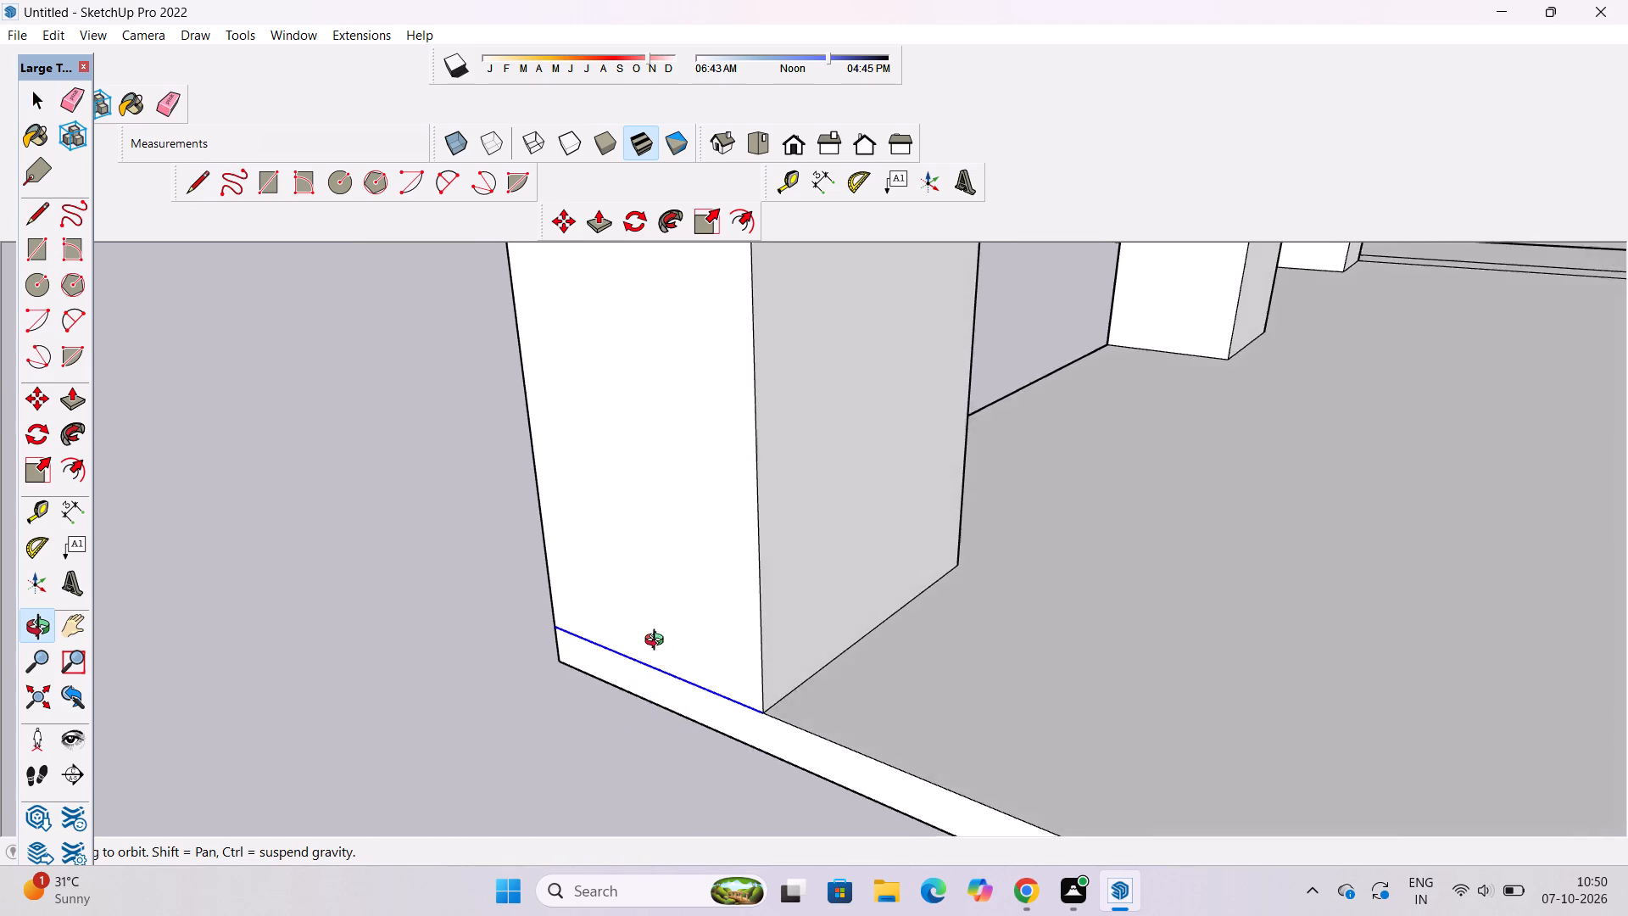
pyautogui.moveTo(658, 642); pyautogui.dragTo(639, 591)
pyautogui.press('space')
pyautogui.scroll(2, 860, 661)
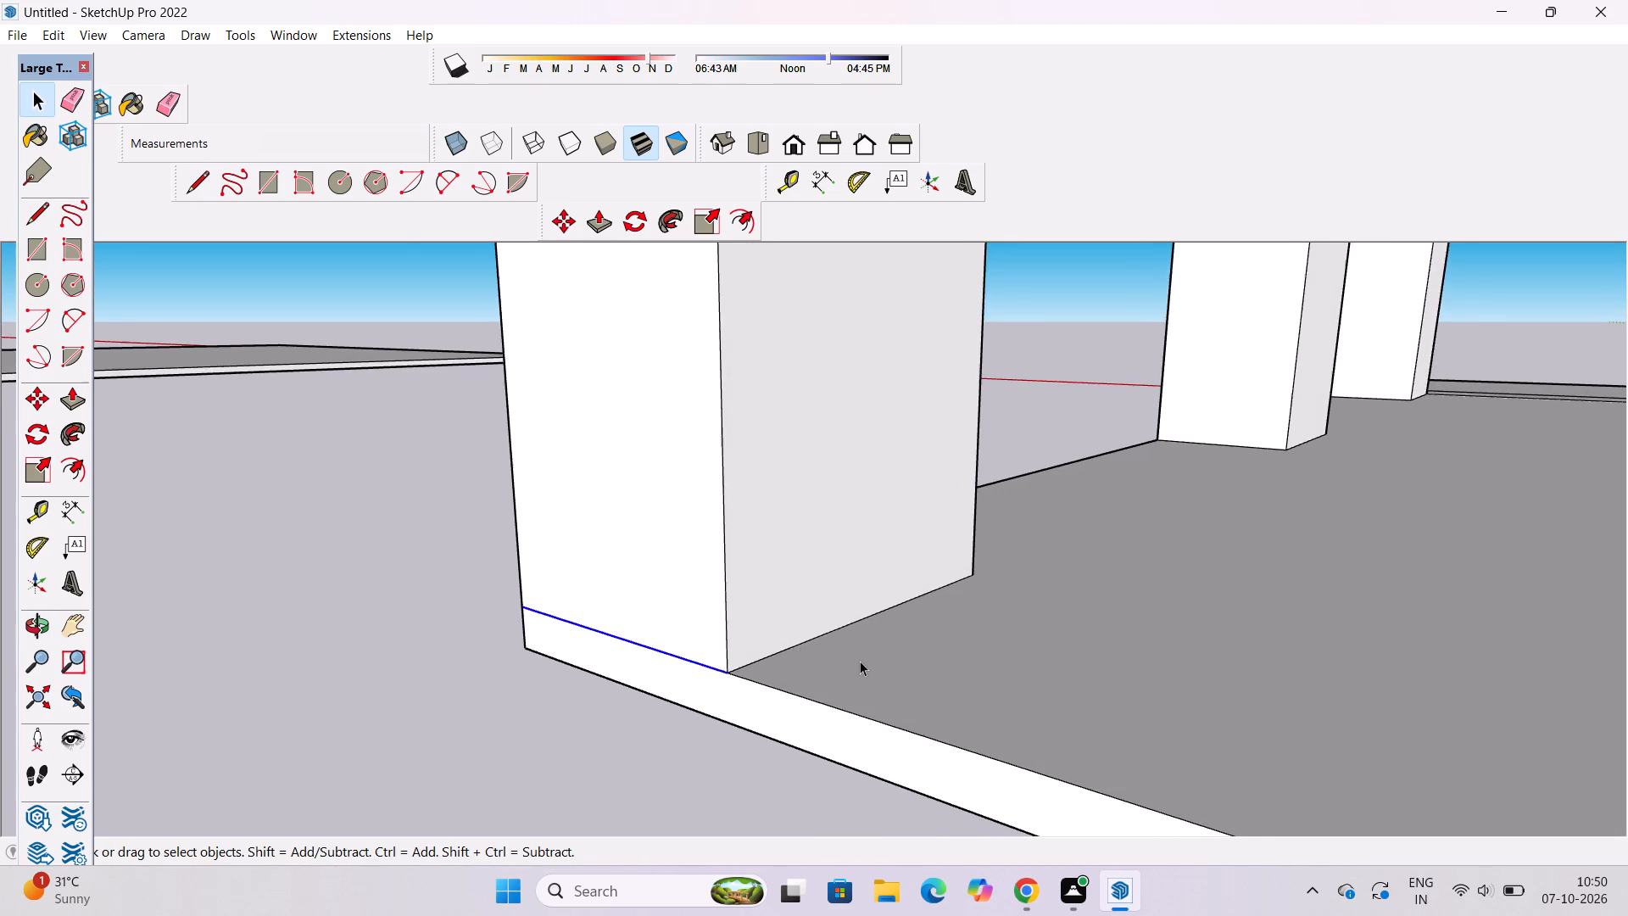
pyautogui.scroll(3, 860, 661)
pyautogui.keyDown('ctrl'); pyautogui.click(853, 606); pyautogui.keyUp('ctrl')
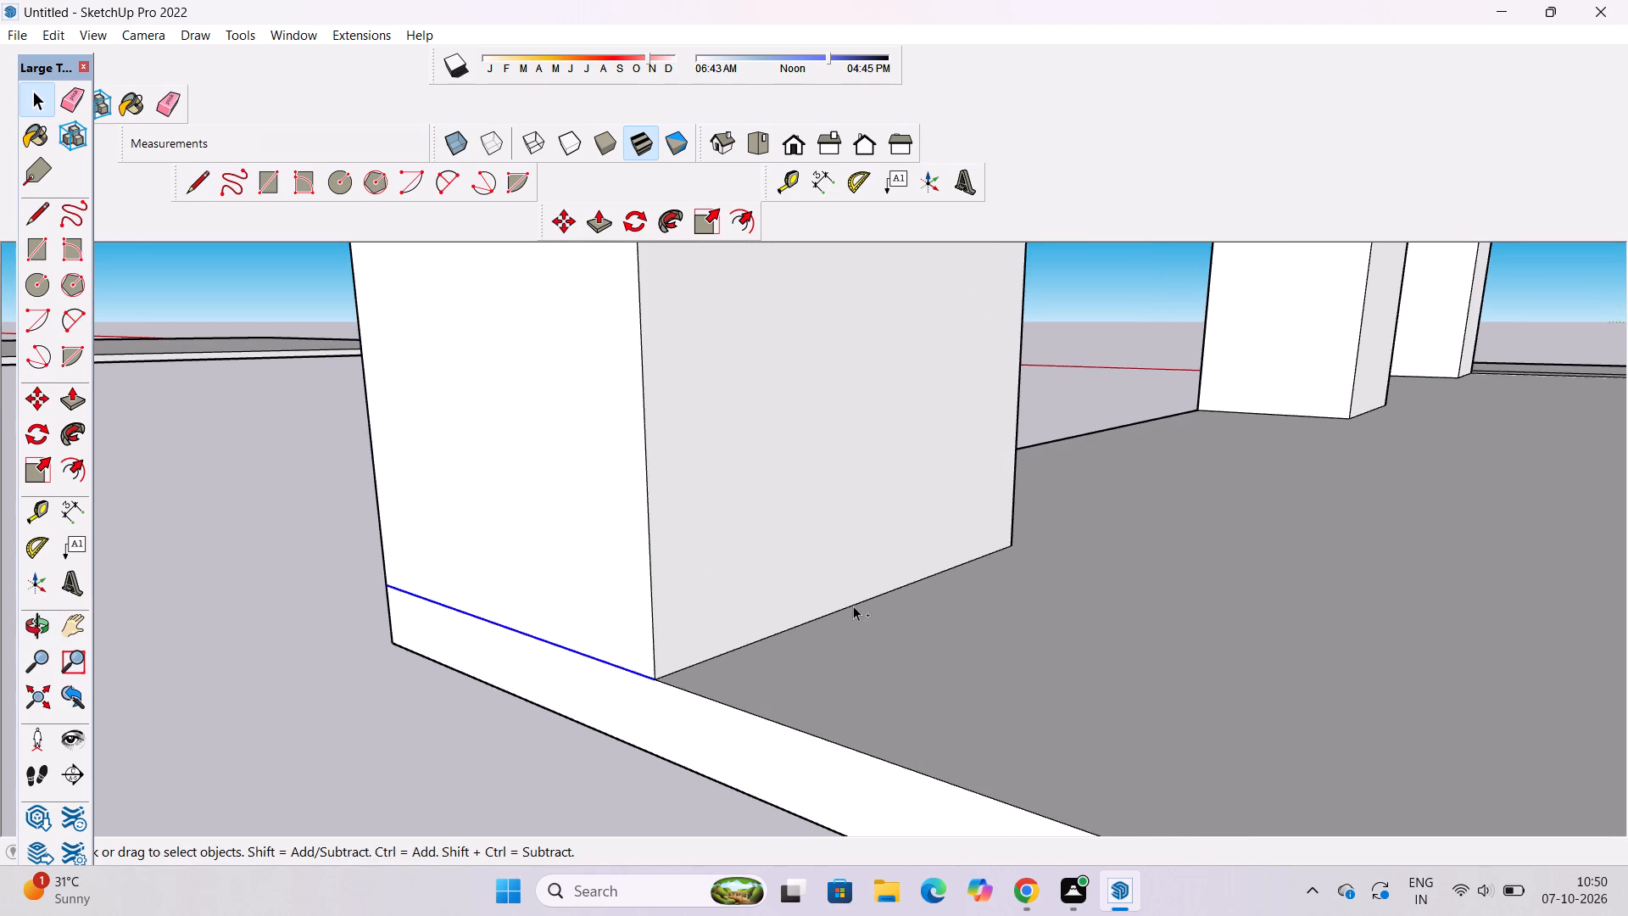
pyautogui.keyDown('ctrl'); pyautogui.scroll(-7, 831, 605); pyautogui.keyUp('ctrl')
pyautogui.scroll(-4, 818, 642)
pyautogui.press('o')
pyautogui.moveTo(560, 716); pyautogui.dragTo(717, 747)
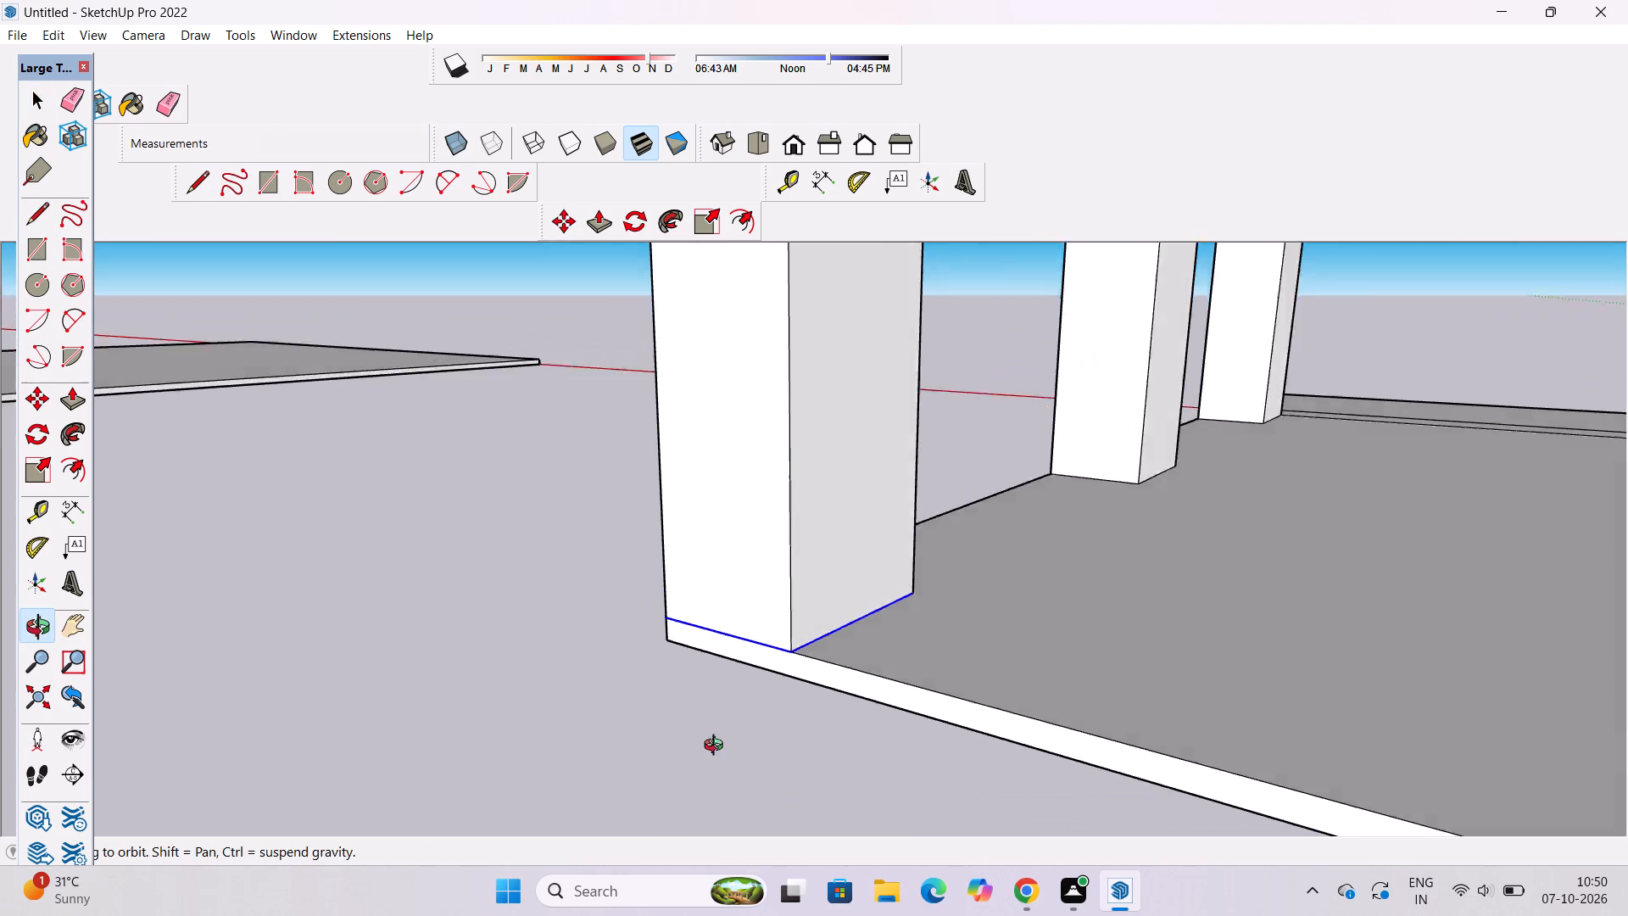
pyautogui.moveTo(717, 747); pyautogui.dragTo(1503, 805)
pyautogui.keyDown('shift'); pyautogui.moveTo(1138, 616); pyautogui.dragTo(1124, 828); pyautogui.keyUp('shift')
pyautogui.moveTo(1053, 797); pyautogui.dragTo(982, 760)
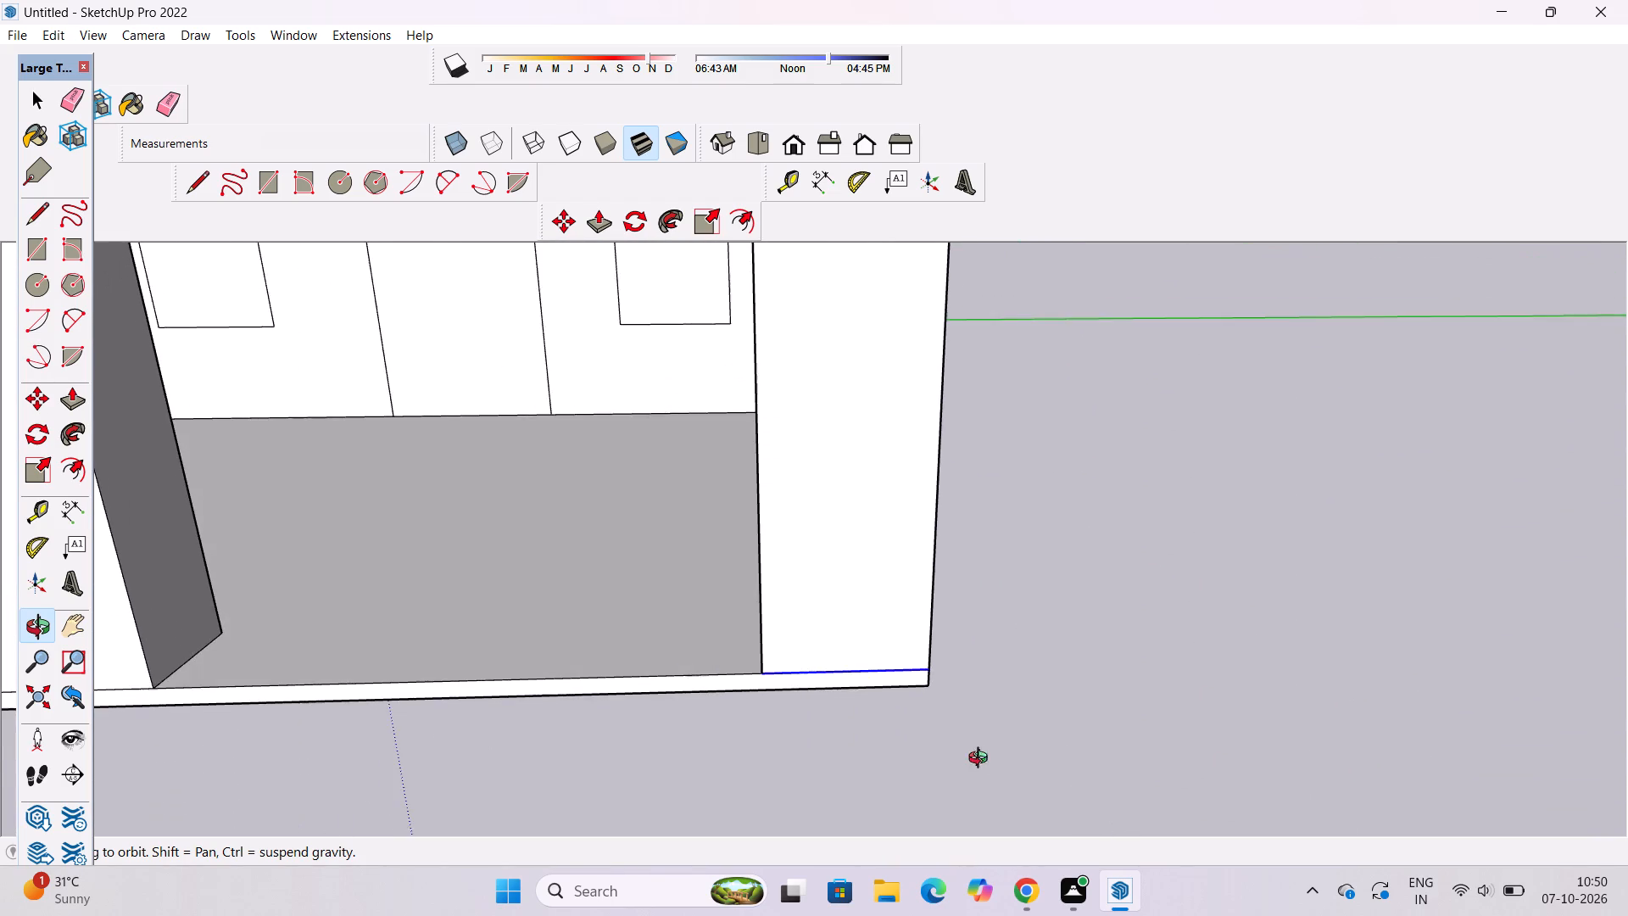
pyautogui.keyDown('shift'); pyautogui.moveTo(975, 757); pyautogui.dragTo(953, 751); pyautogui.keyUp('shift')
pyautogui.press('space')
pyautogui.write('m')
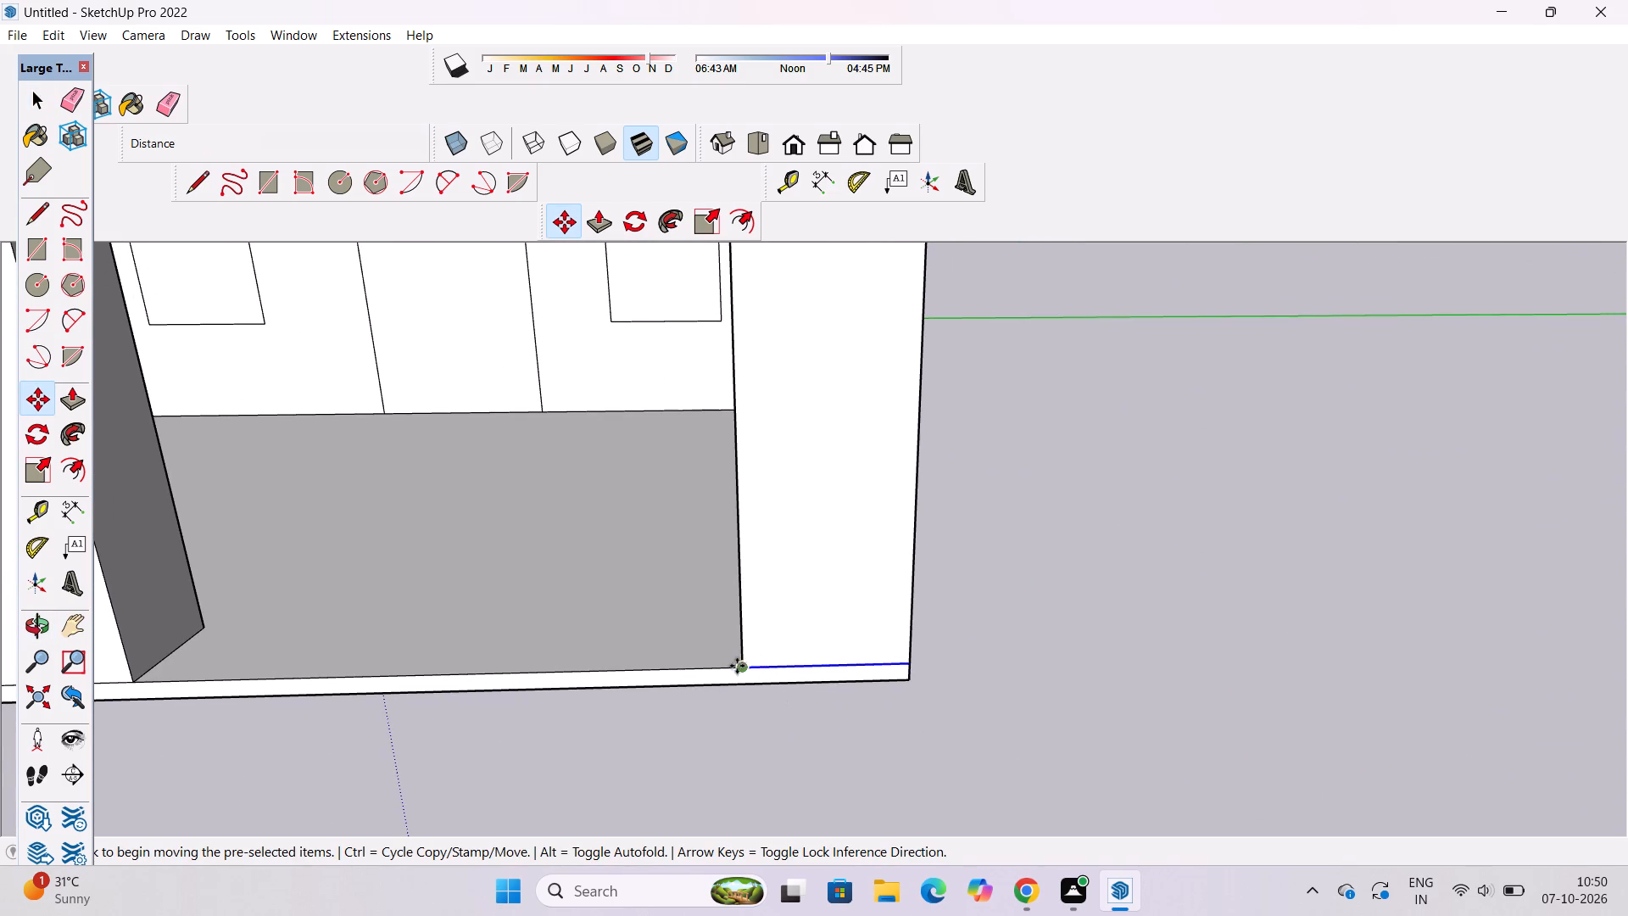
pyautogui.click(743, 666)
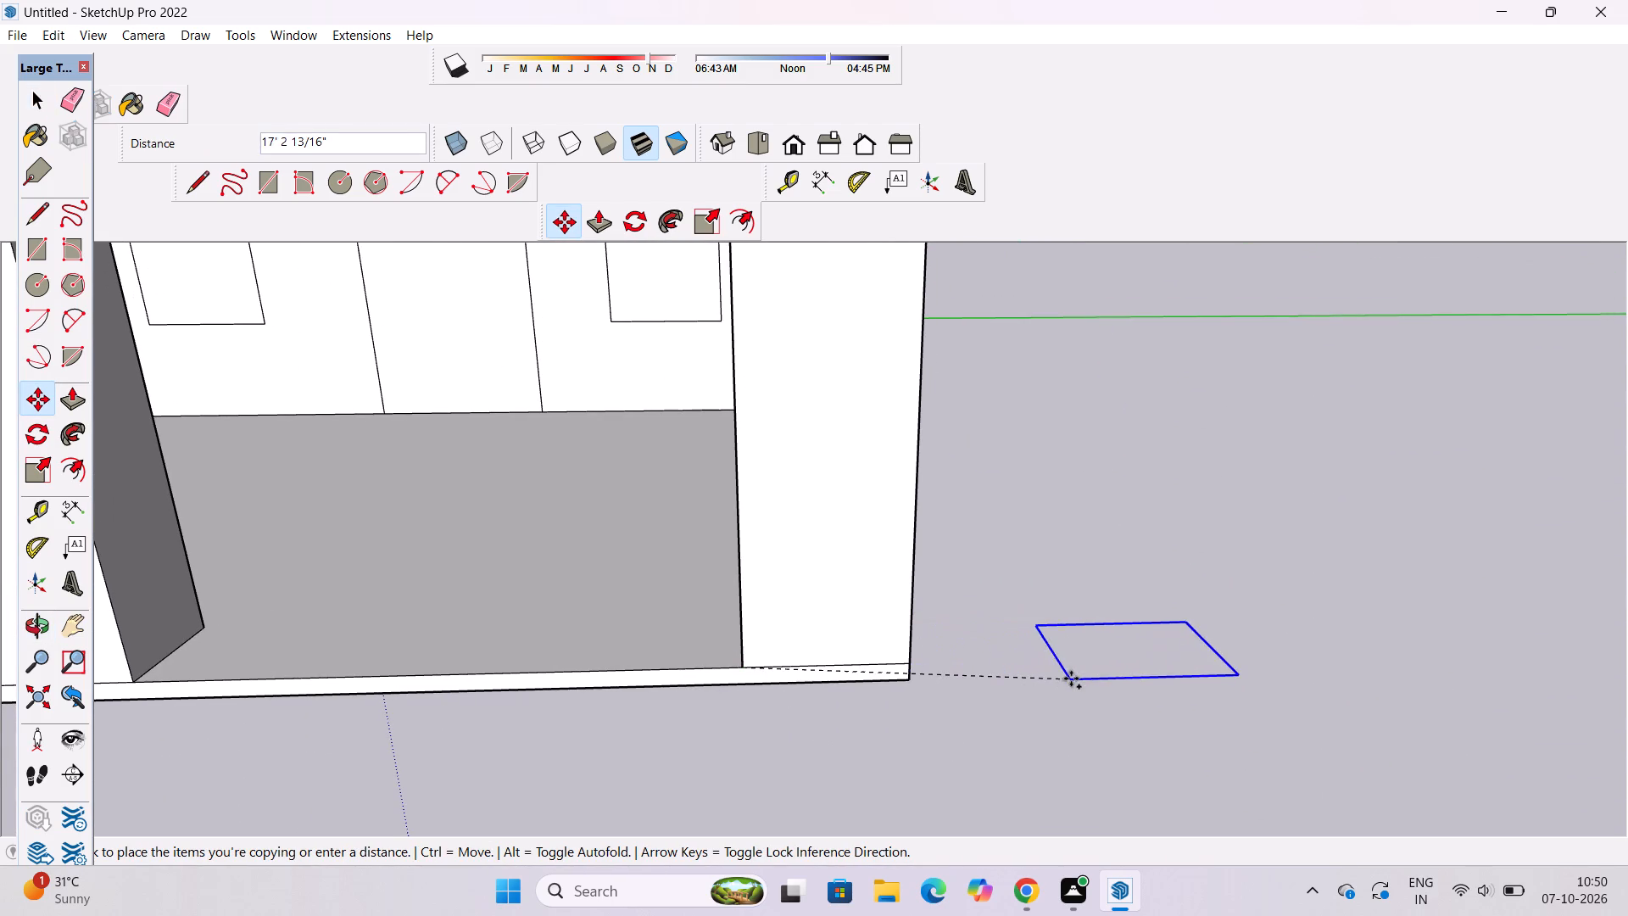
pyautogui.scroll(-17, 941, 730)
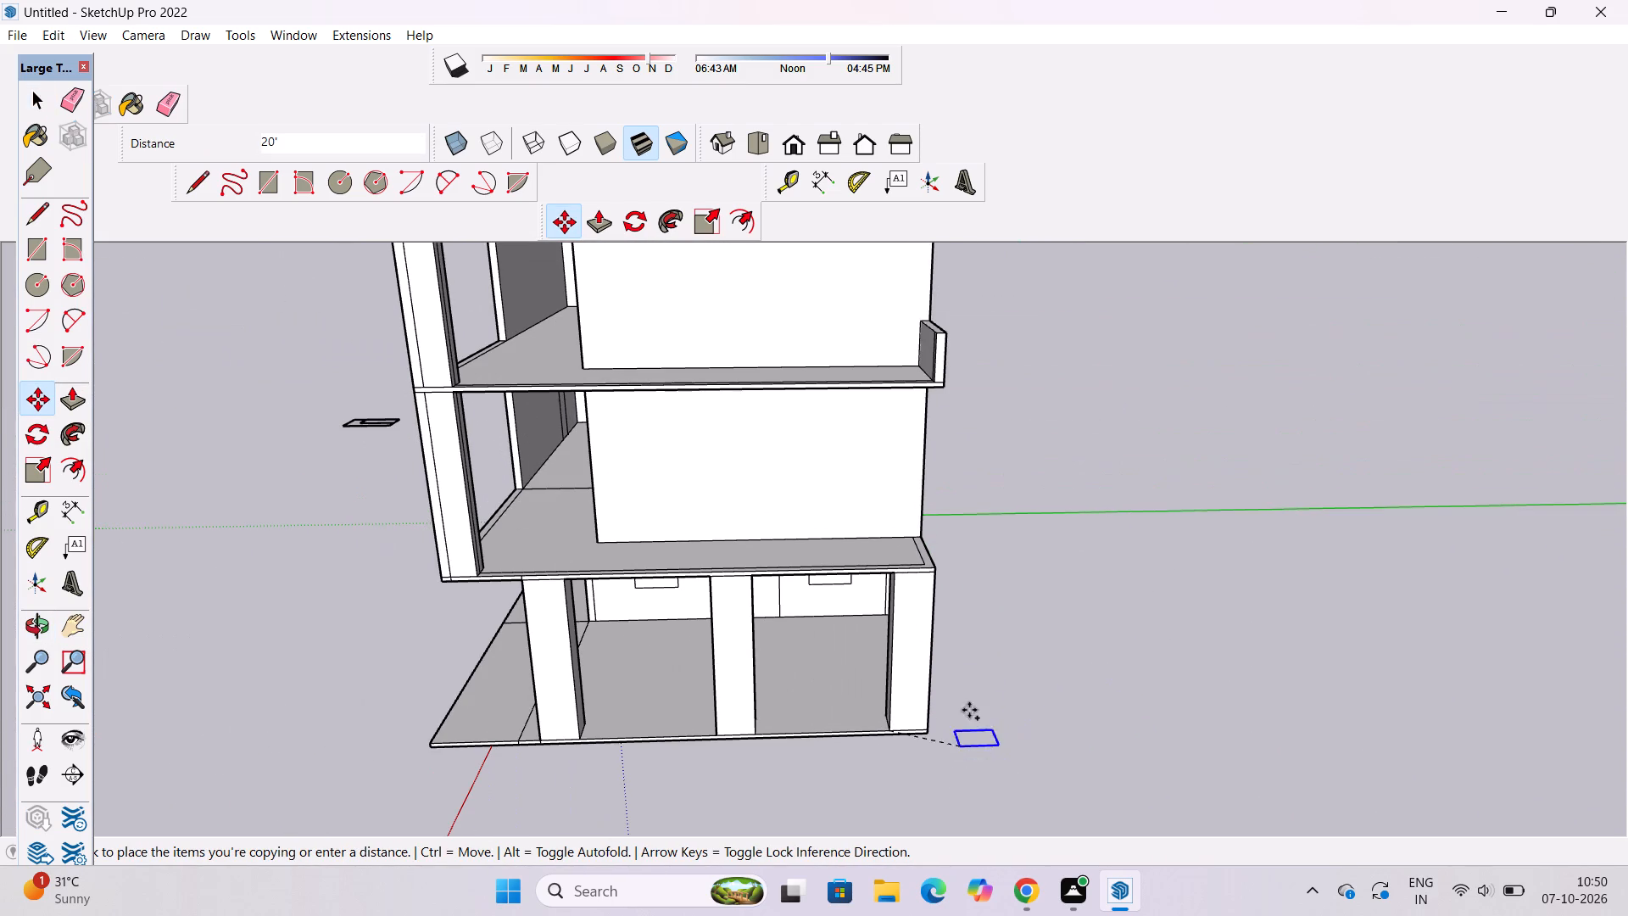
pyautogui.click(1001, 604)
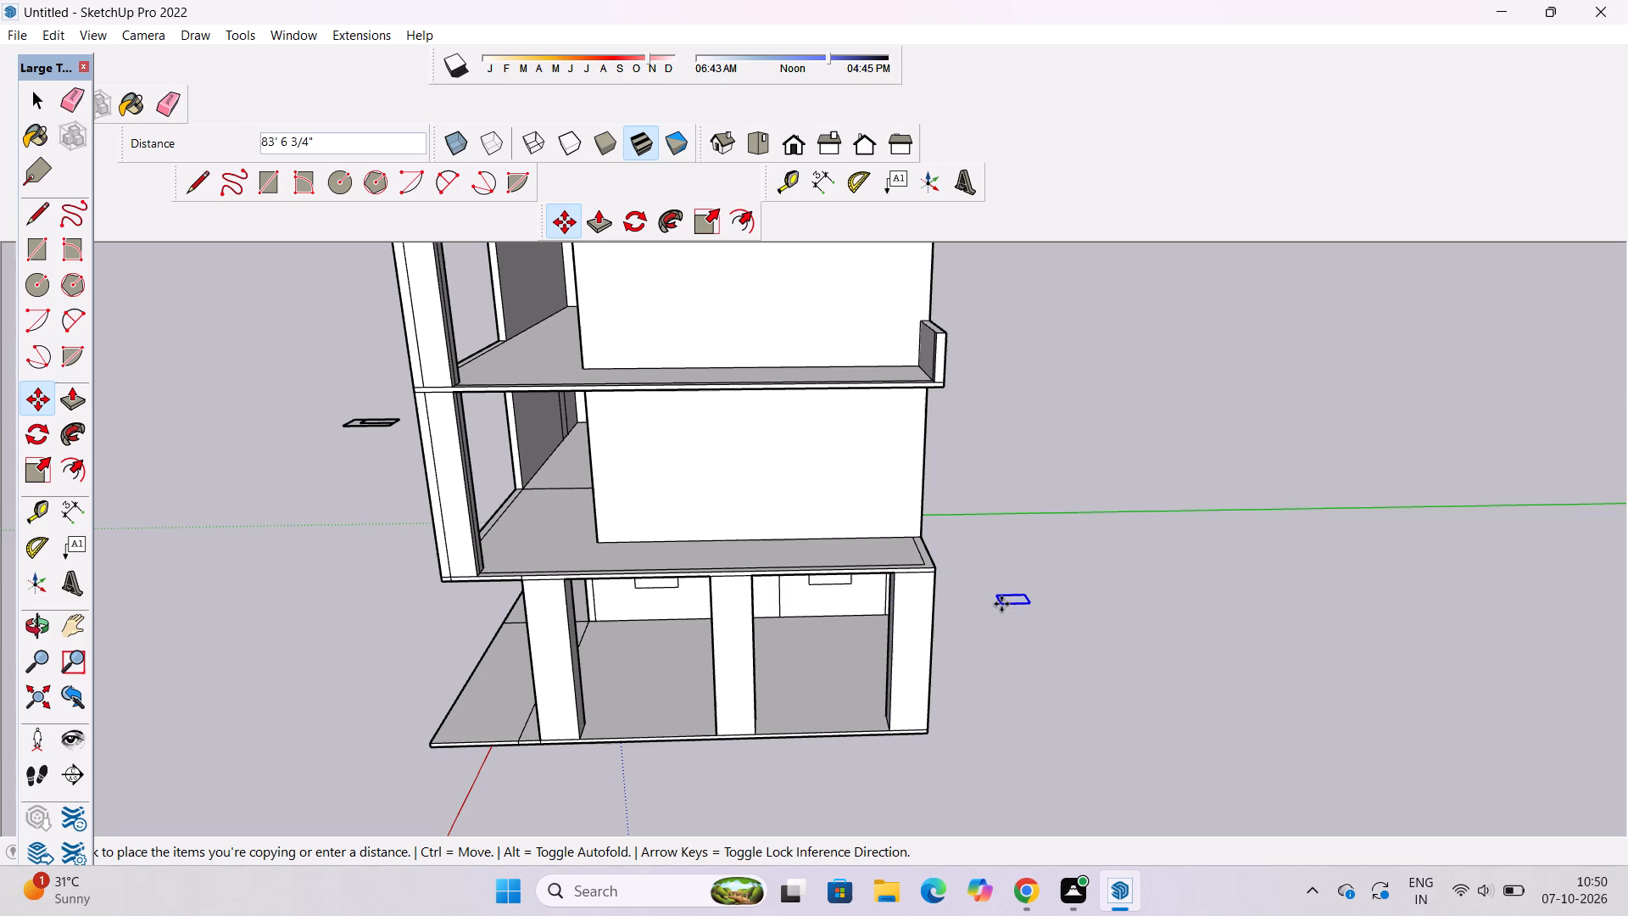
# Copy the column-base outline from beside the building onto the lower bordered slab, aligning its corner with the slab's outer corner.
pyautogui.press('space')
pyautogui.scroll(12, 1021, 598)
pyautogui.press('m')
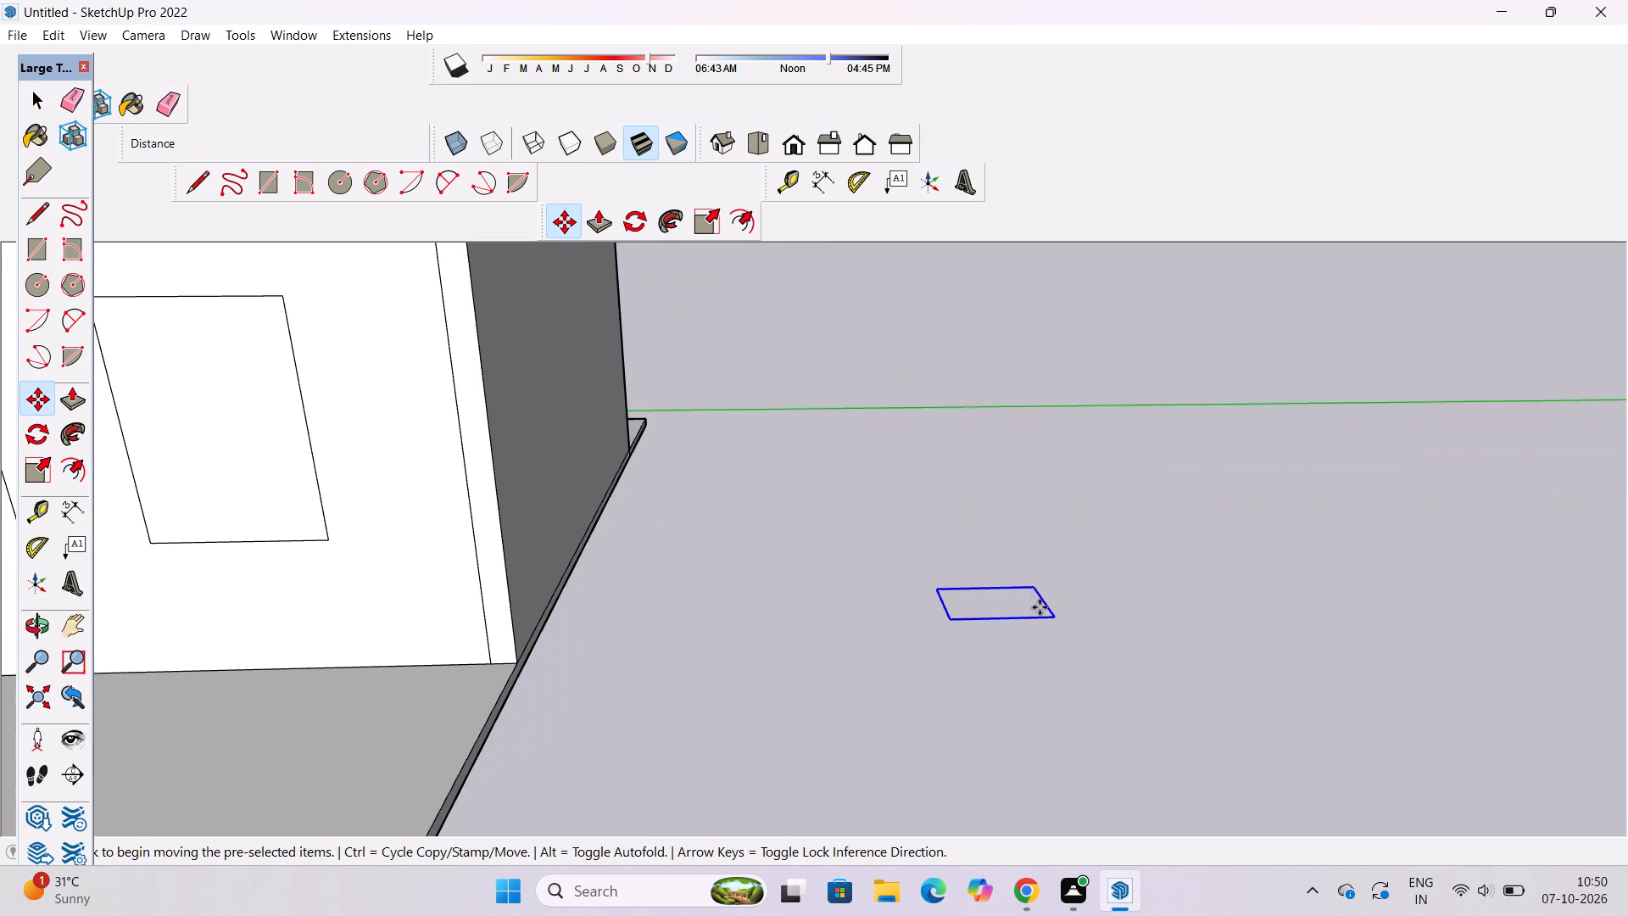
pyautogui.click(1050, 616)
pyautogui.scroll(-9, 1050, 616)
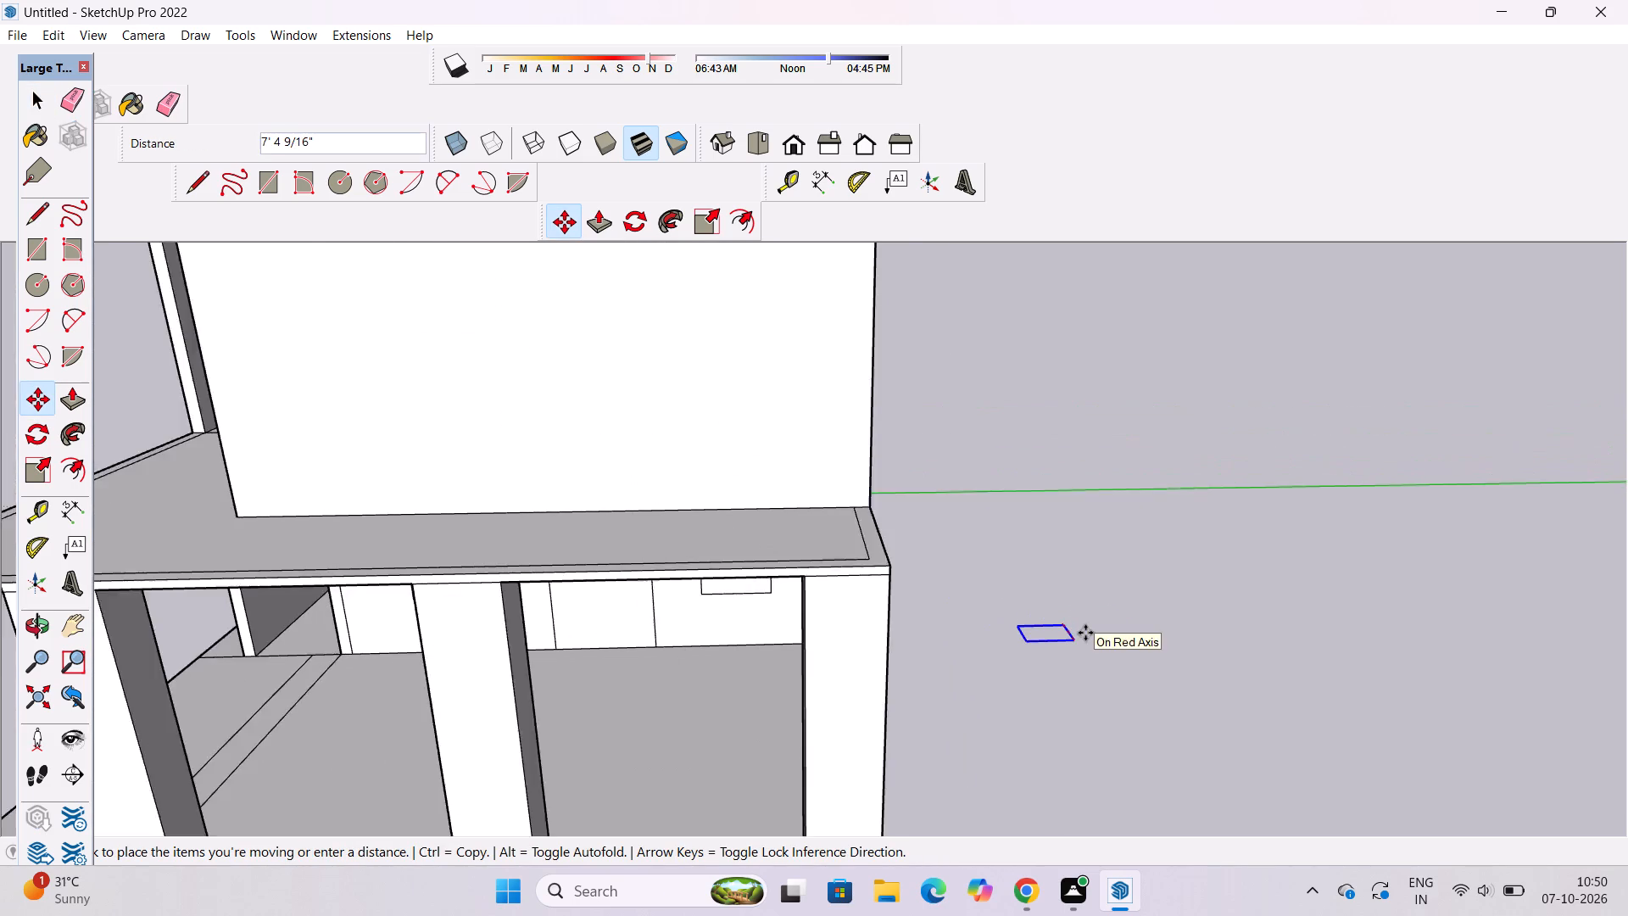
pyautogui.scroll(-1, 1085, 633)
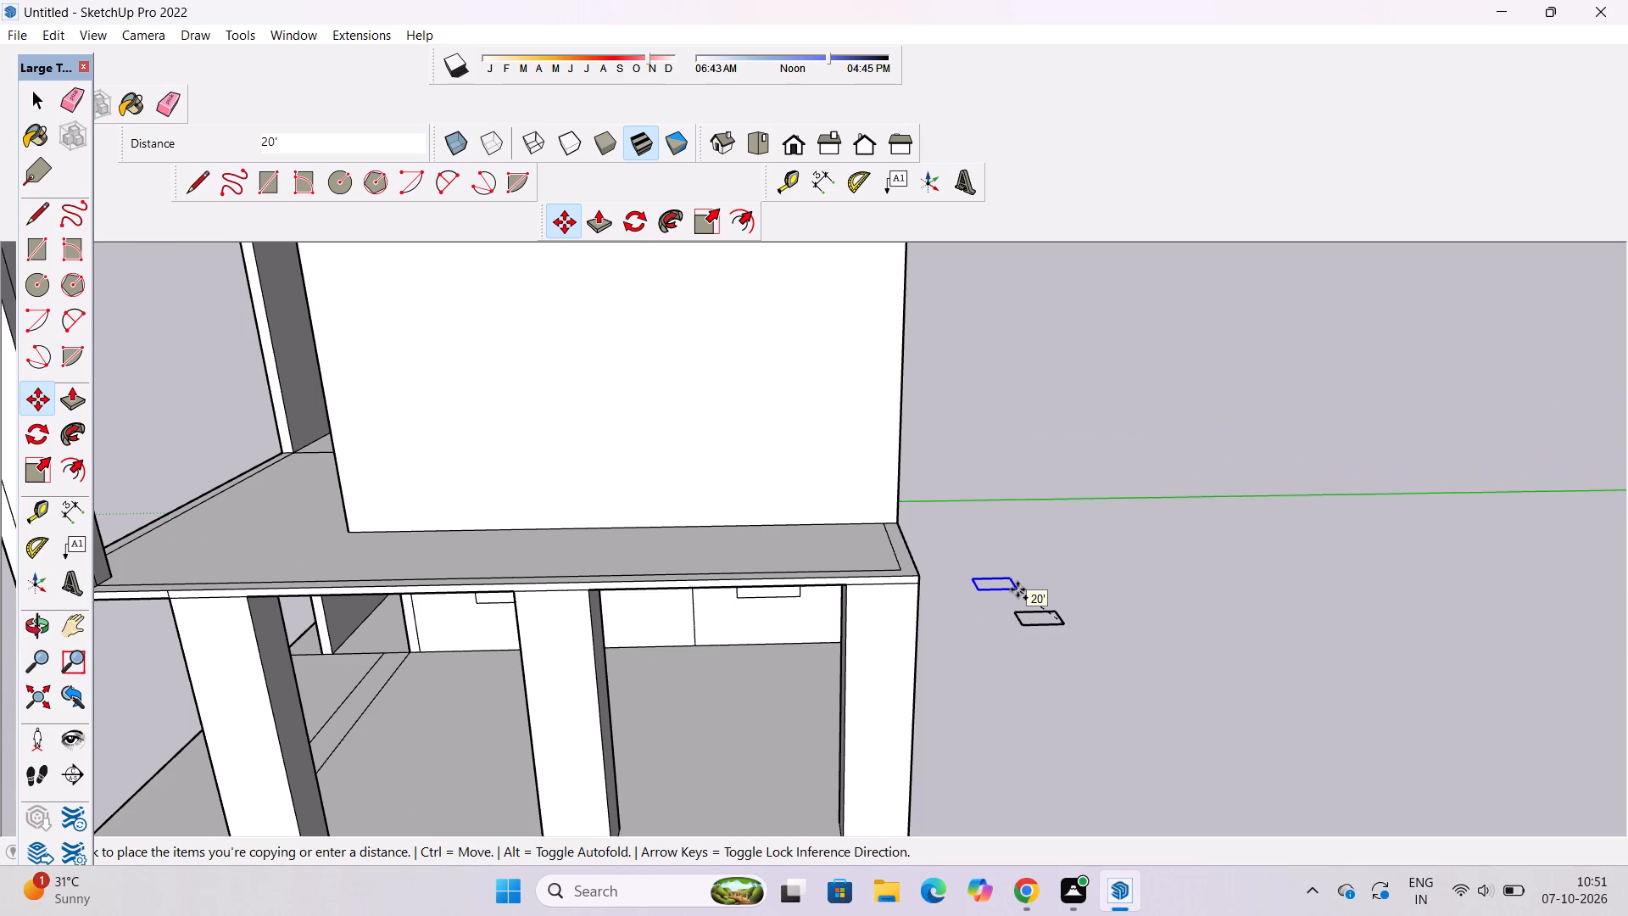
pyautogui.scroll(4, 931, 581)
pyautogui.click(895, 563)
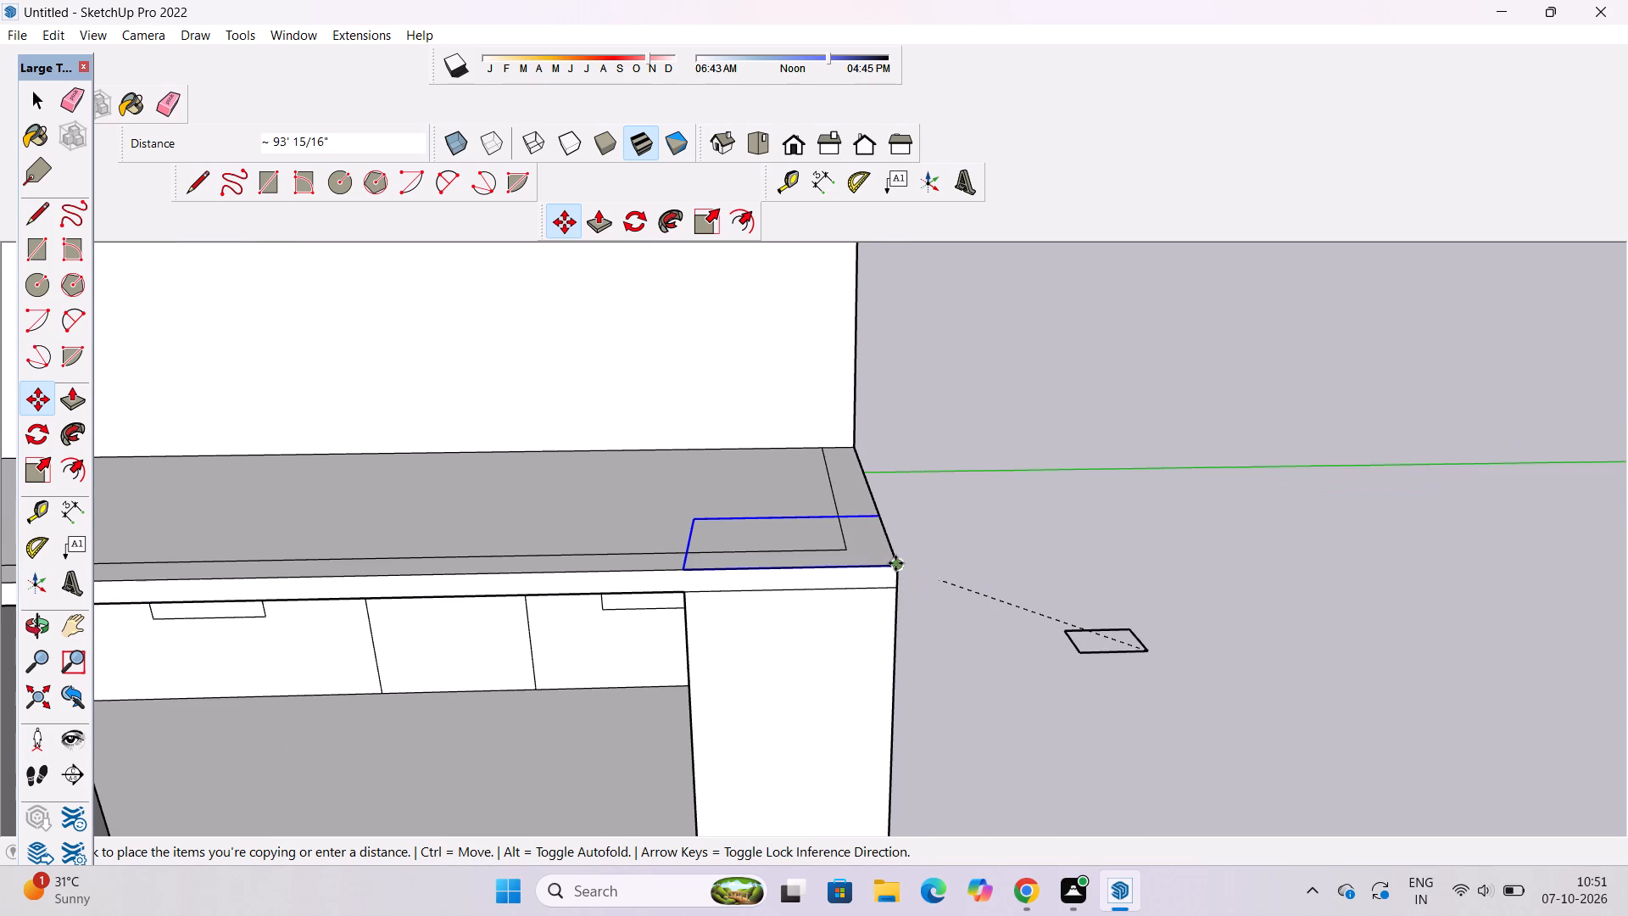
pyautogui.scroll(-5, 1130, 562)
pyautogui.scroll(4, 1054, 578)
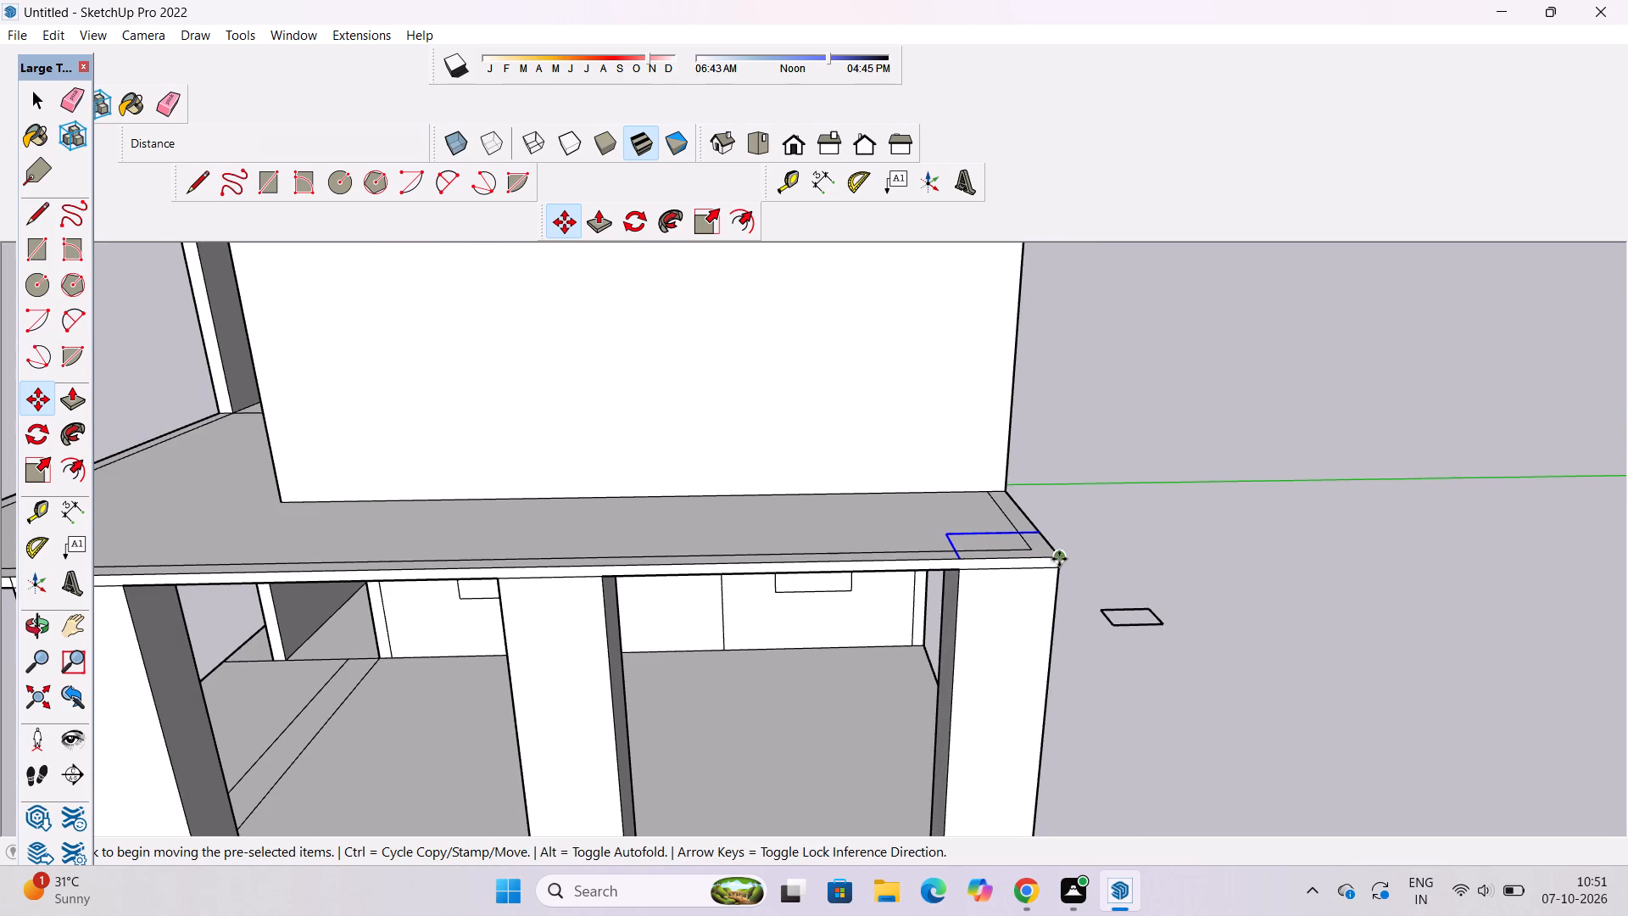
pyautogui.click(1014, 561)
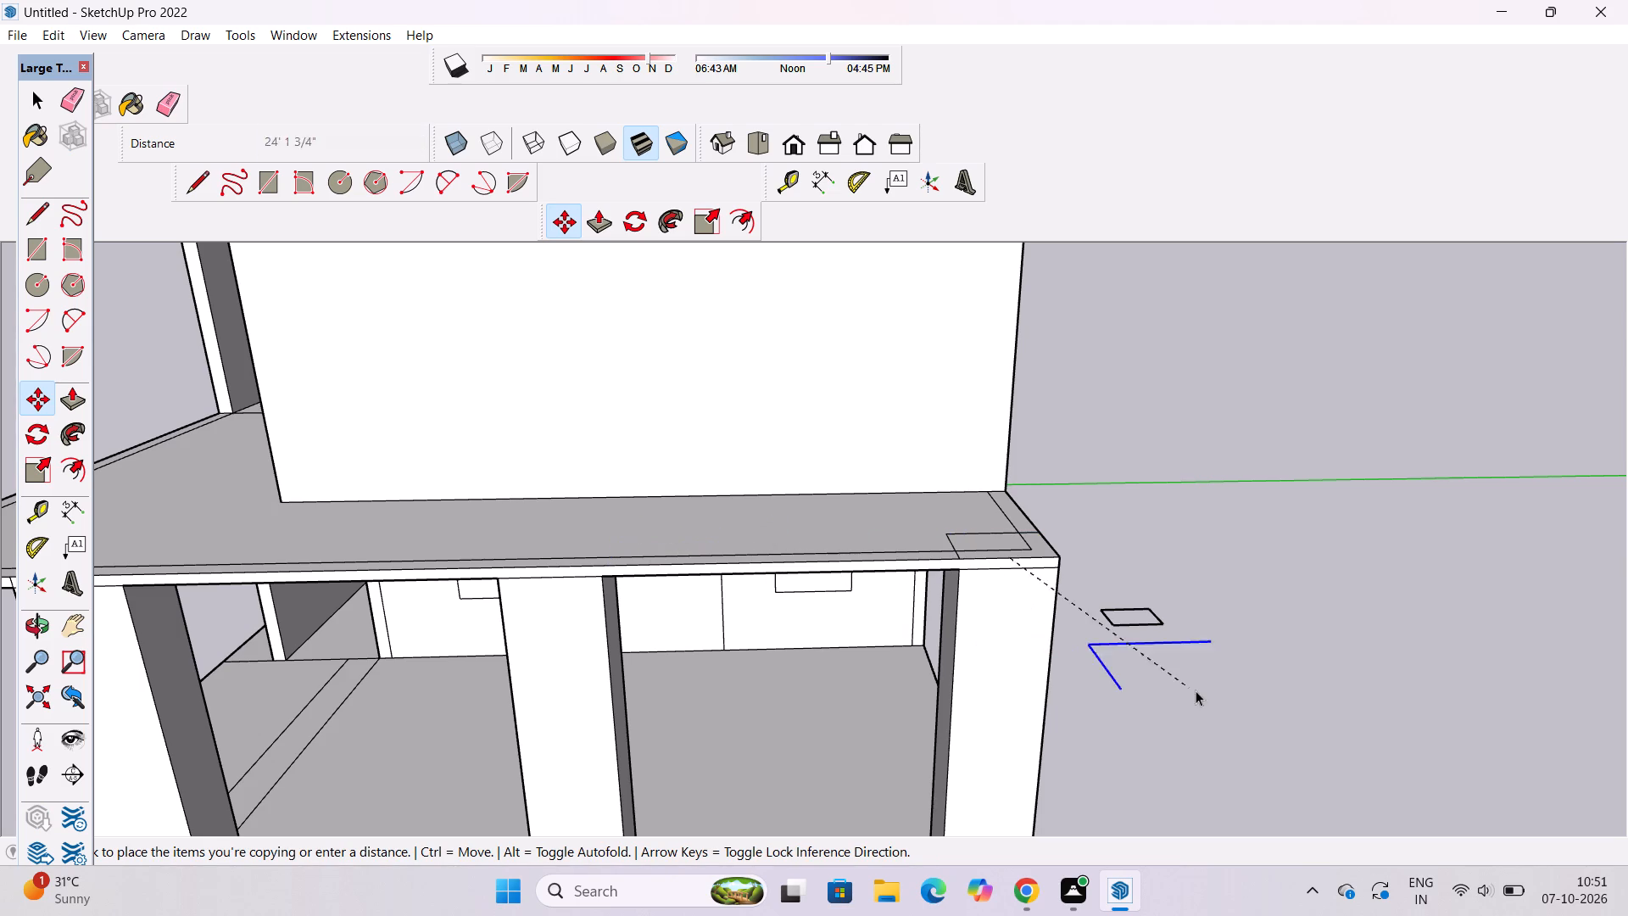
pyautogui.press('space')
# Copy the column-base outline from beside the building about 117' 6" onto the lower bordered slab, above the ground-floor column next to the corner column.
pyautogui.scroll(3, 1170, 633)
pyautogui.click(1198, 552)
pyautogui.tripleClick(1130, 612)
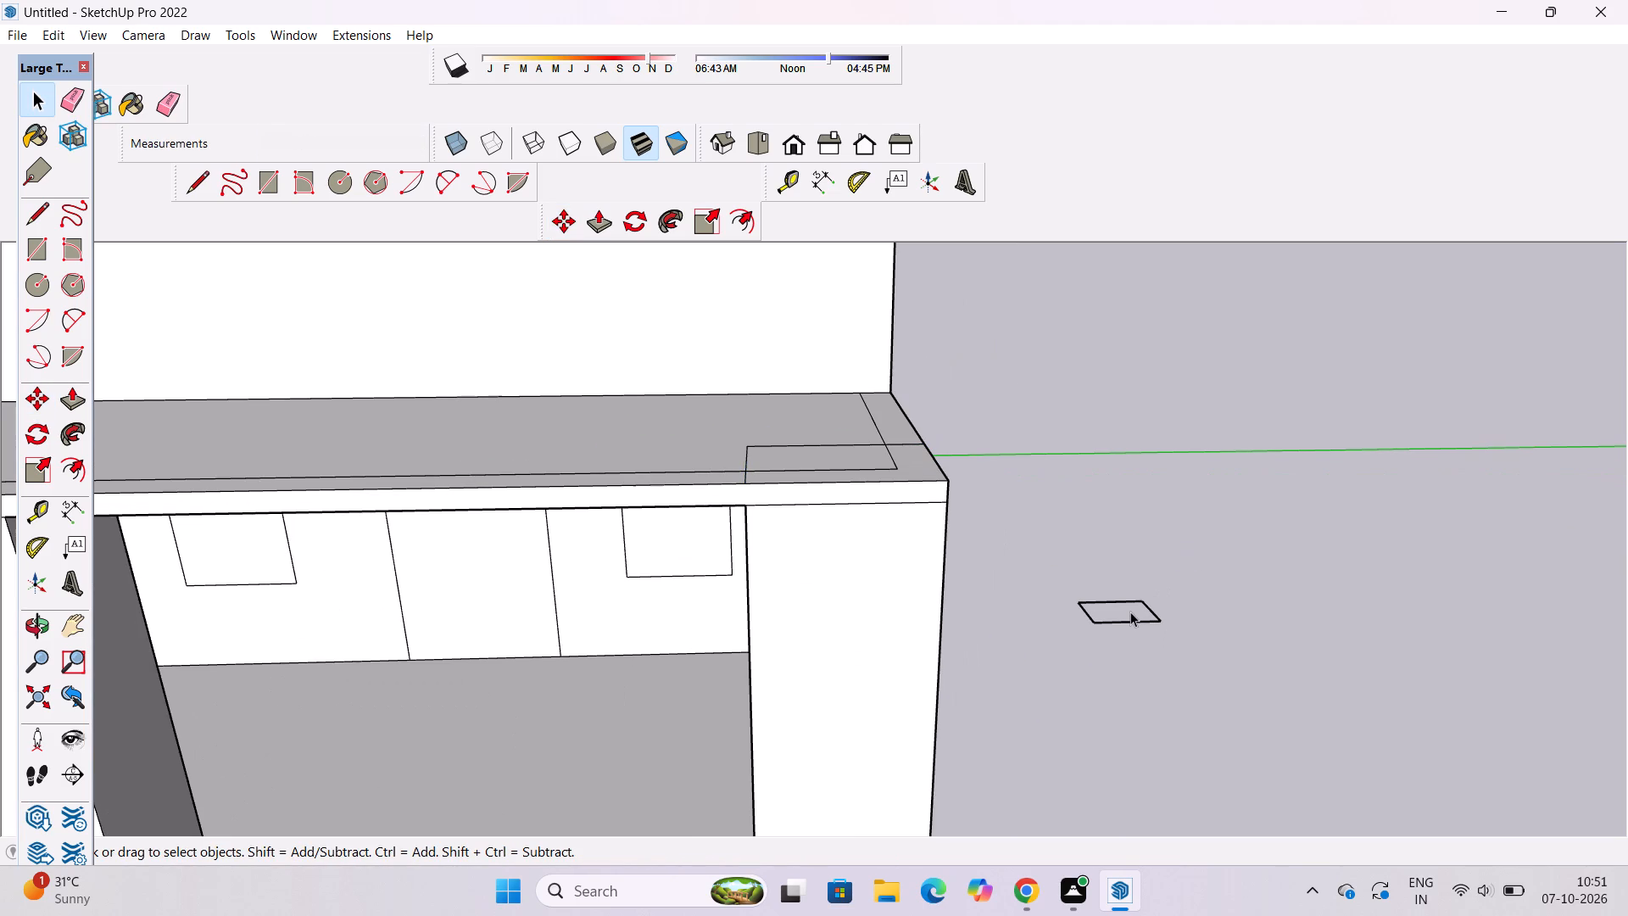
pyautogui.moveTo(1198, 535); pyautogui.dragTo(1194, 544)
pyautogui.moveTo(1221, 550); pyautogui.dragTo(1036, 652)
pyautogui.press('m')
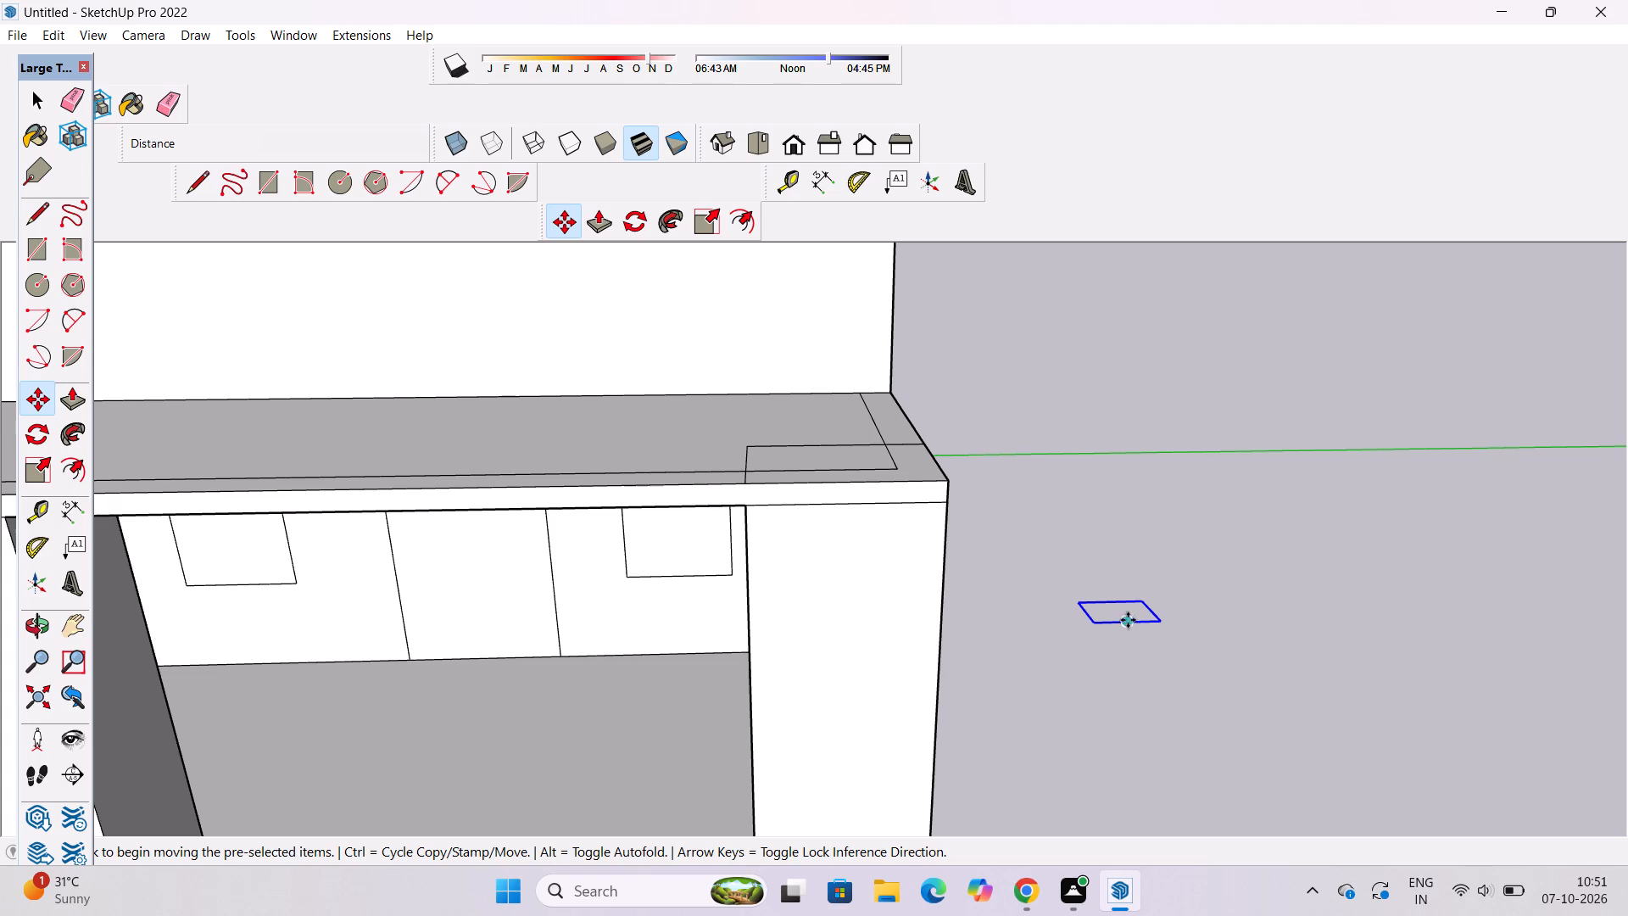
pyautogui.click(1123, 623)
pyautogui.scroll(-4, 1263, 674)
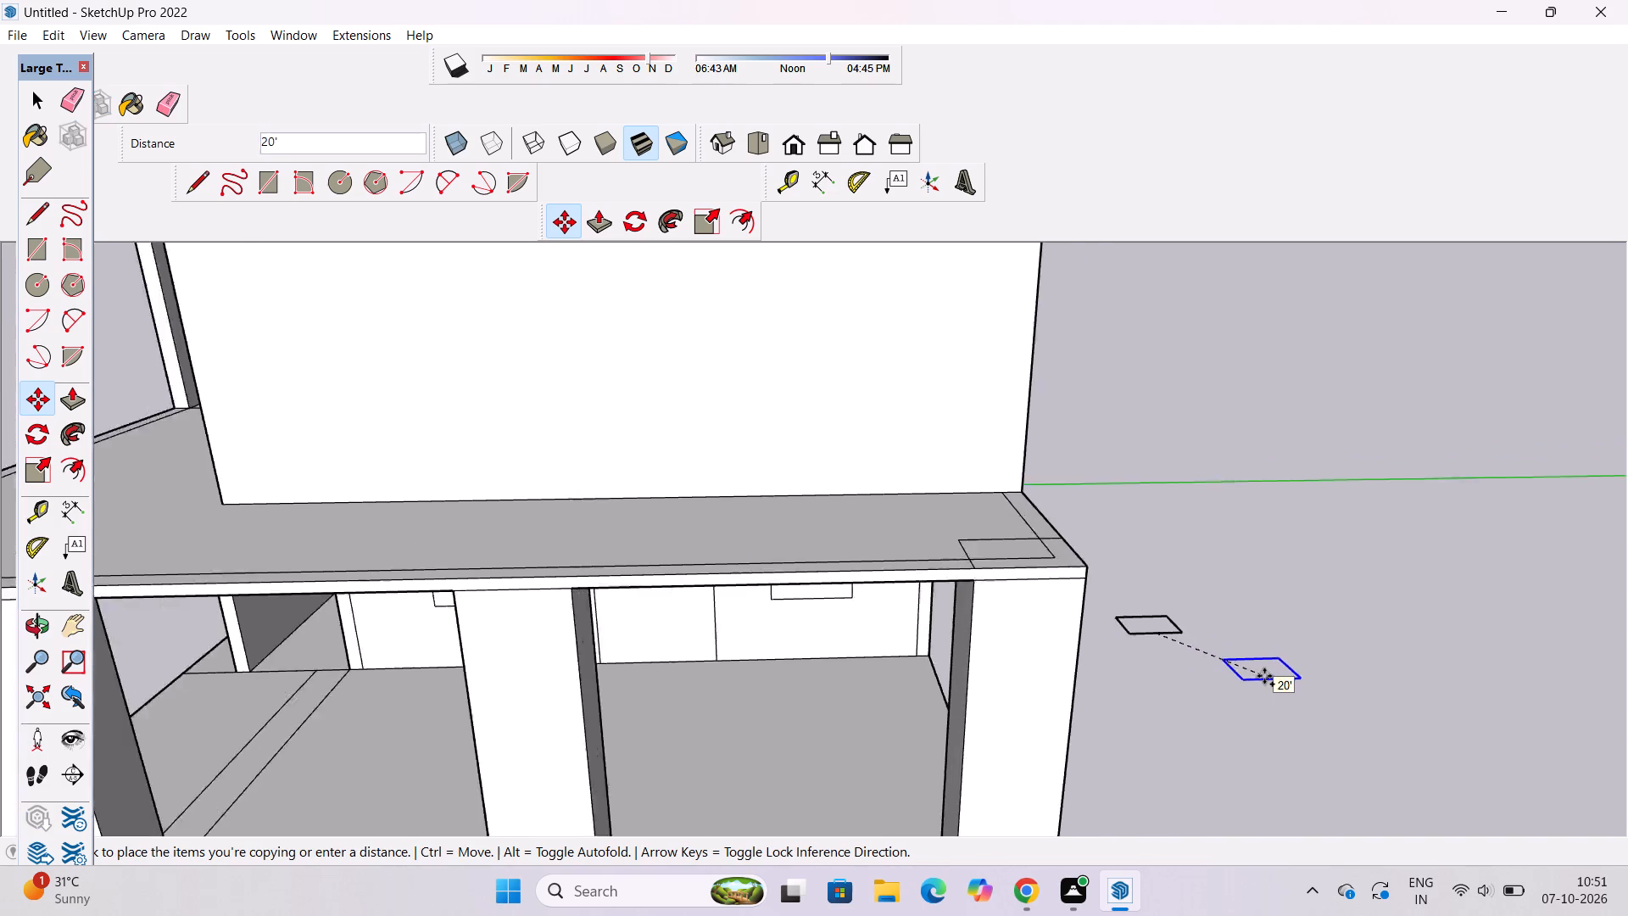
pyautogui.scroll(-1, 1264, 676)
pyautogui.scroll(3, 680, 617)
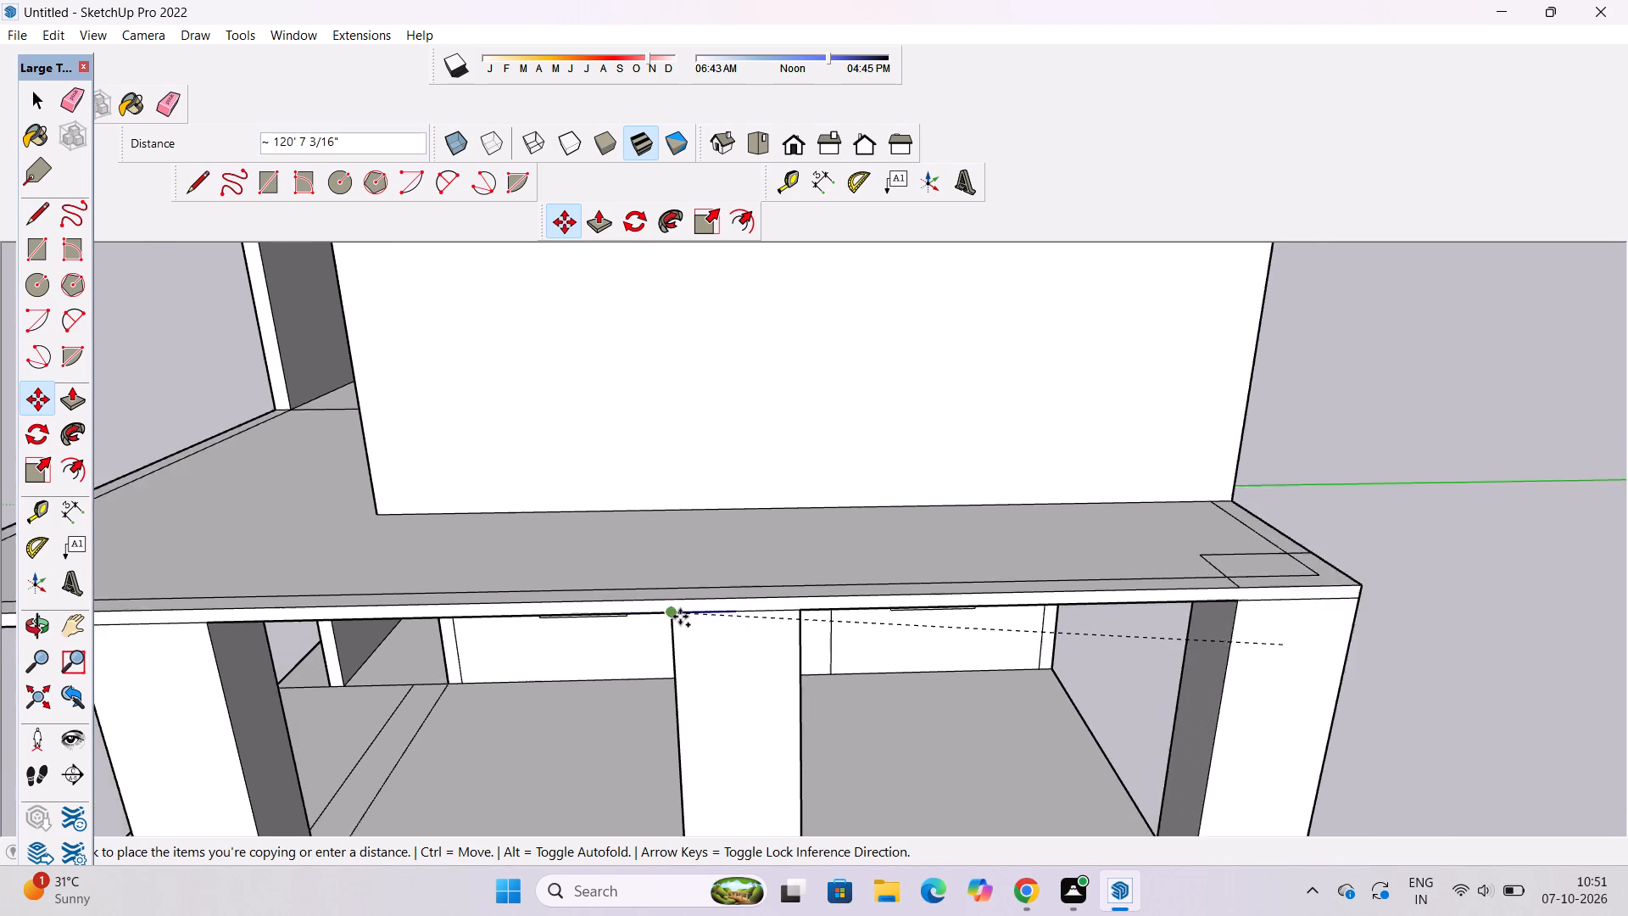
pyautogui.scroll(3, 680, 617)
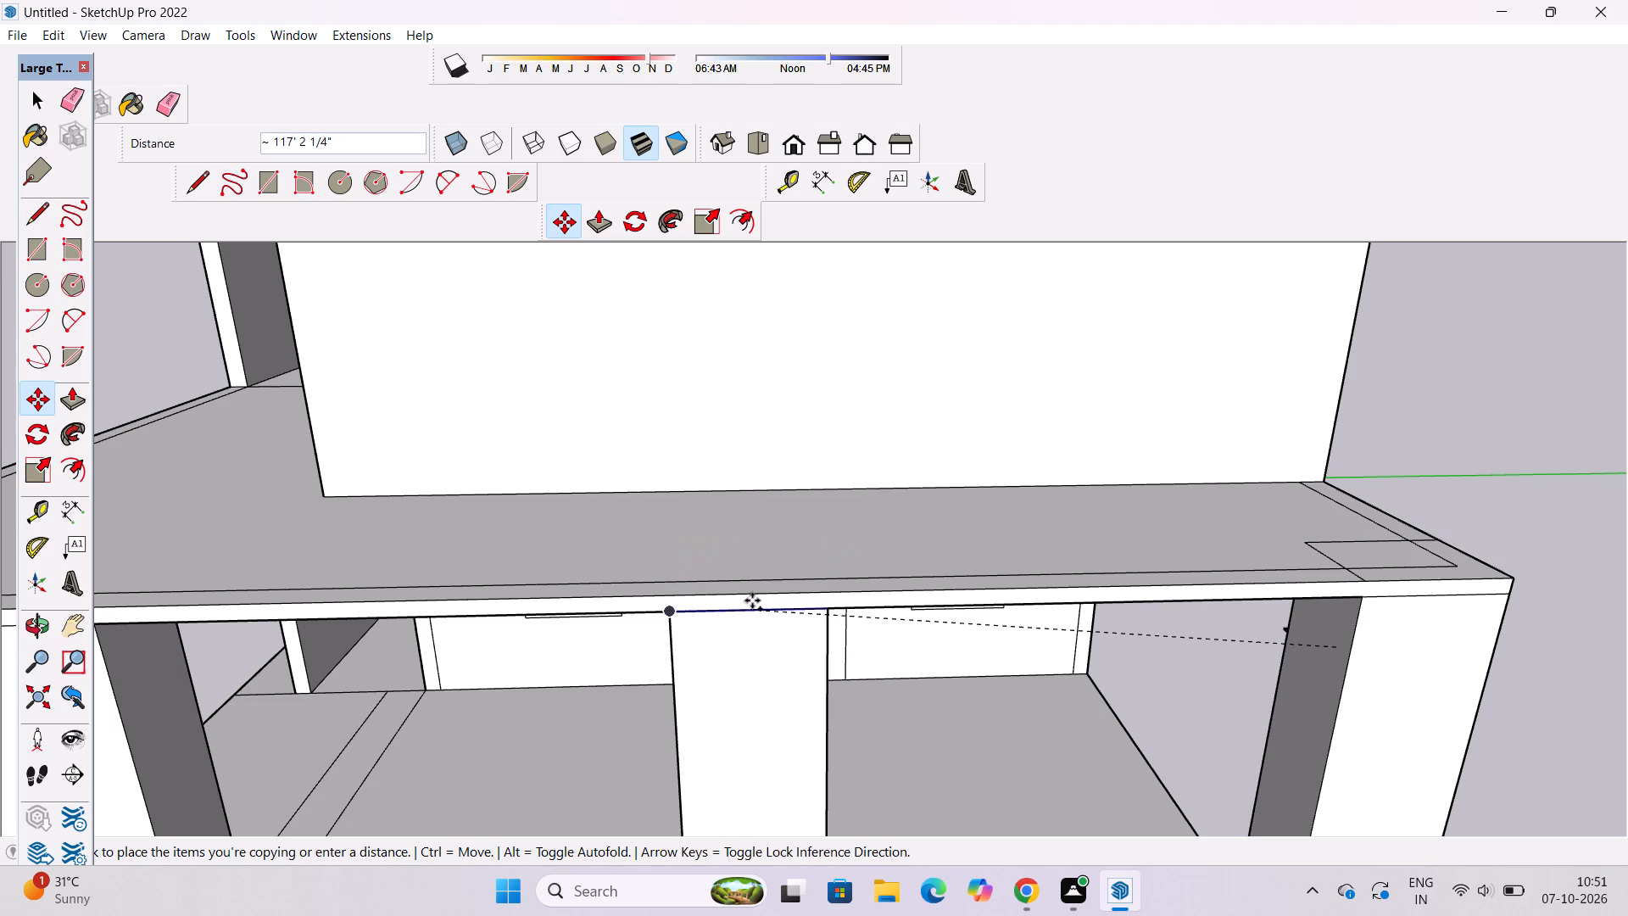
pyautogui.click(752, 595)
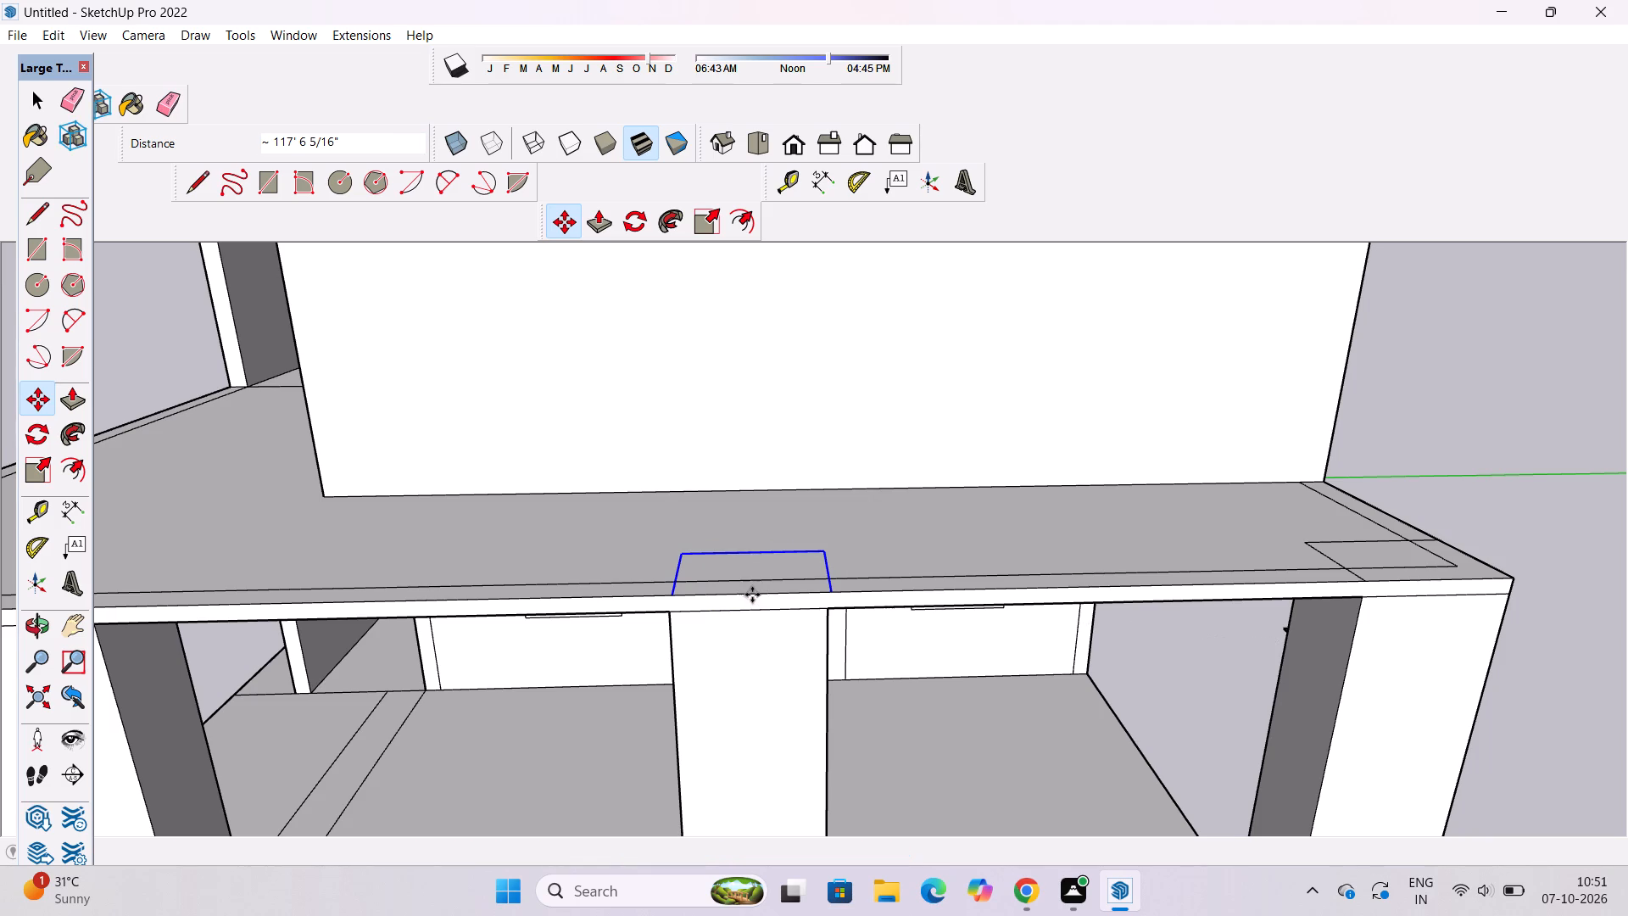
# Draw a 1' line across the slab's edge face, up from the intermediate column's top corner nearest the corner column.
pyautogui.press('o')
pyautogui.scroll(-6, 747, 595)
pyautogui.moveTo(675, 628); pyautogui.dragTo(804, 730)
pyautogui.keyDown('shift'); pyautogui.moveTo(948, 736); pyautogui.dragTo(700, 568); pyautogui.keyUp('shift')
pyautogui.moveTo(695, 588); pyautogui.dragTo(668, 503)
pyautogui.scroll(9, 728, 552)
pyautogui.moveTo(720, 541); pyautogui.dragTo(623, 492)
pyautogui.scroll(4, 689, 585)
pyautogui.moveTo(683, 574); pyautogui.dragTo(671, 430)
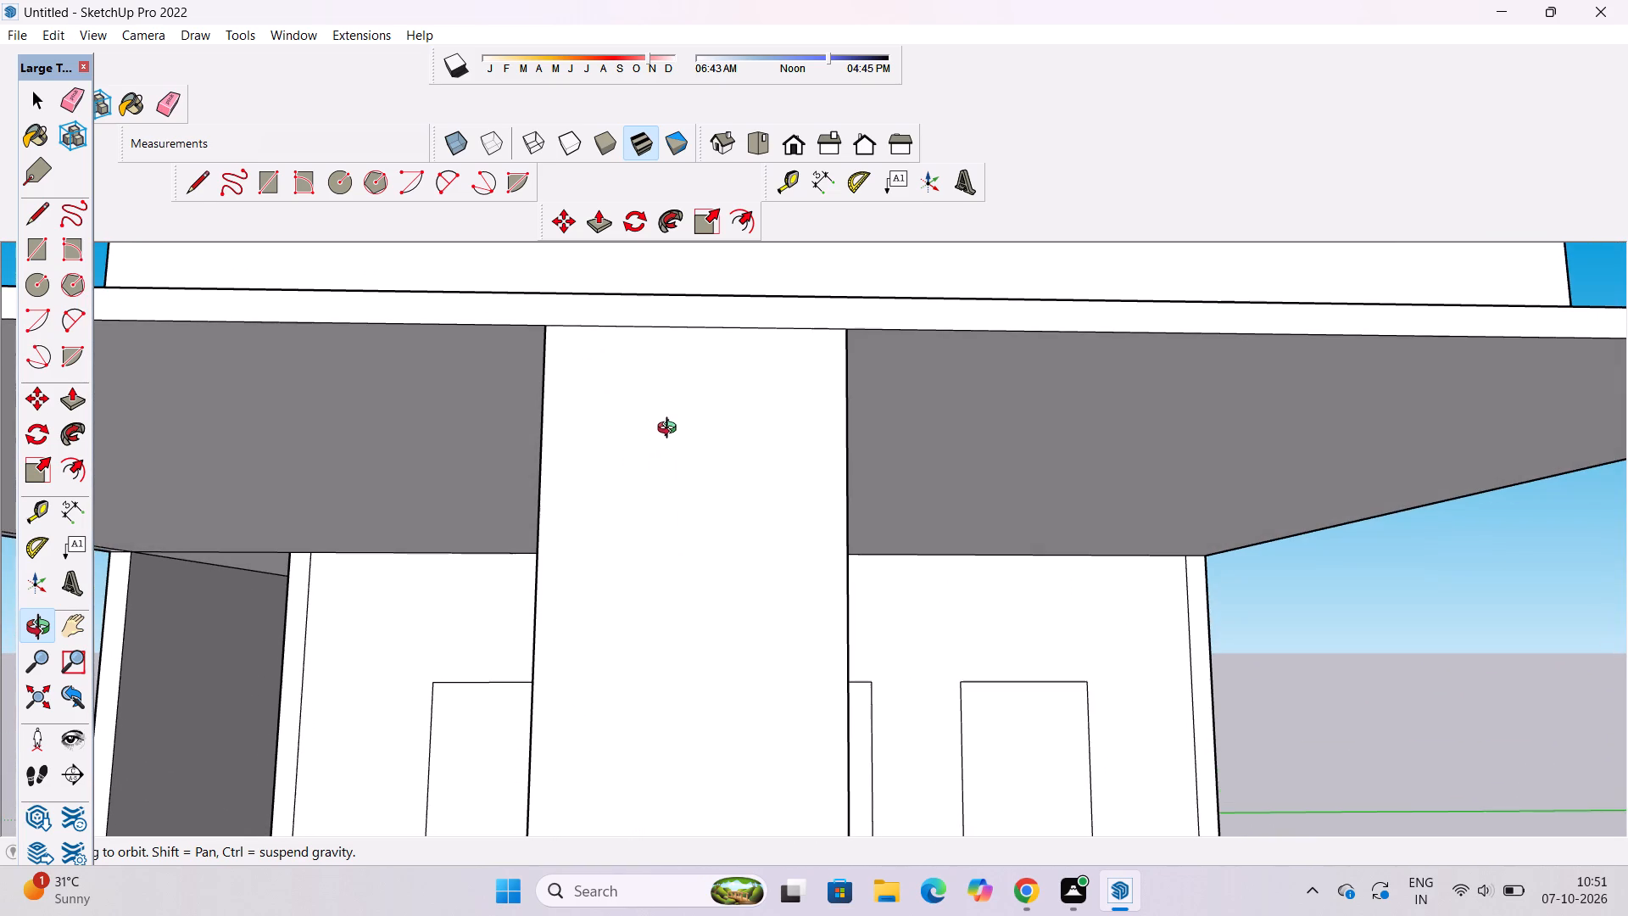
pyautogui.scroll(-5, 691, 405)
pyautogui.moveTo(695, 417); pyautogui.dragTo(731, 786)
pyautogui.keyDown('shift'); pyautogui.moveTo(728, 766); pyautogui.dragTo(725, 701); pyautogui.keyUp('shift')
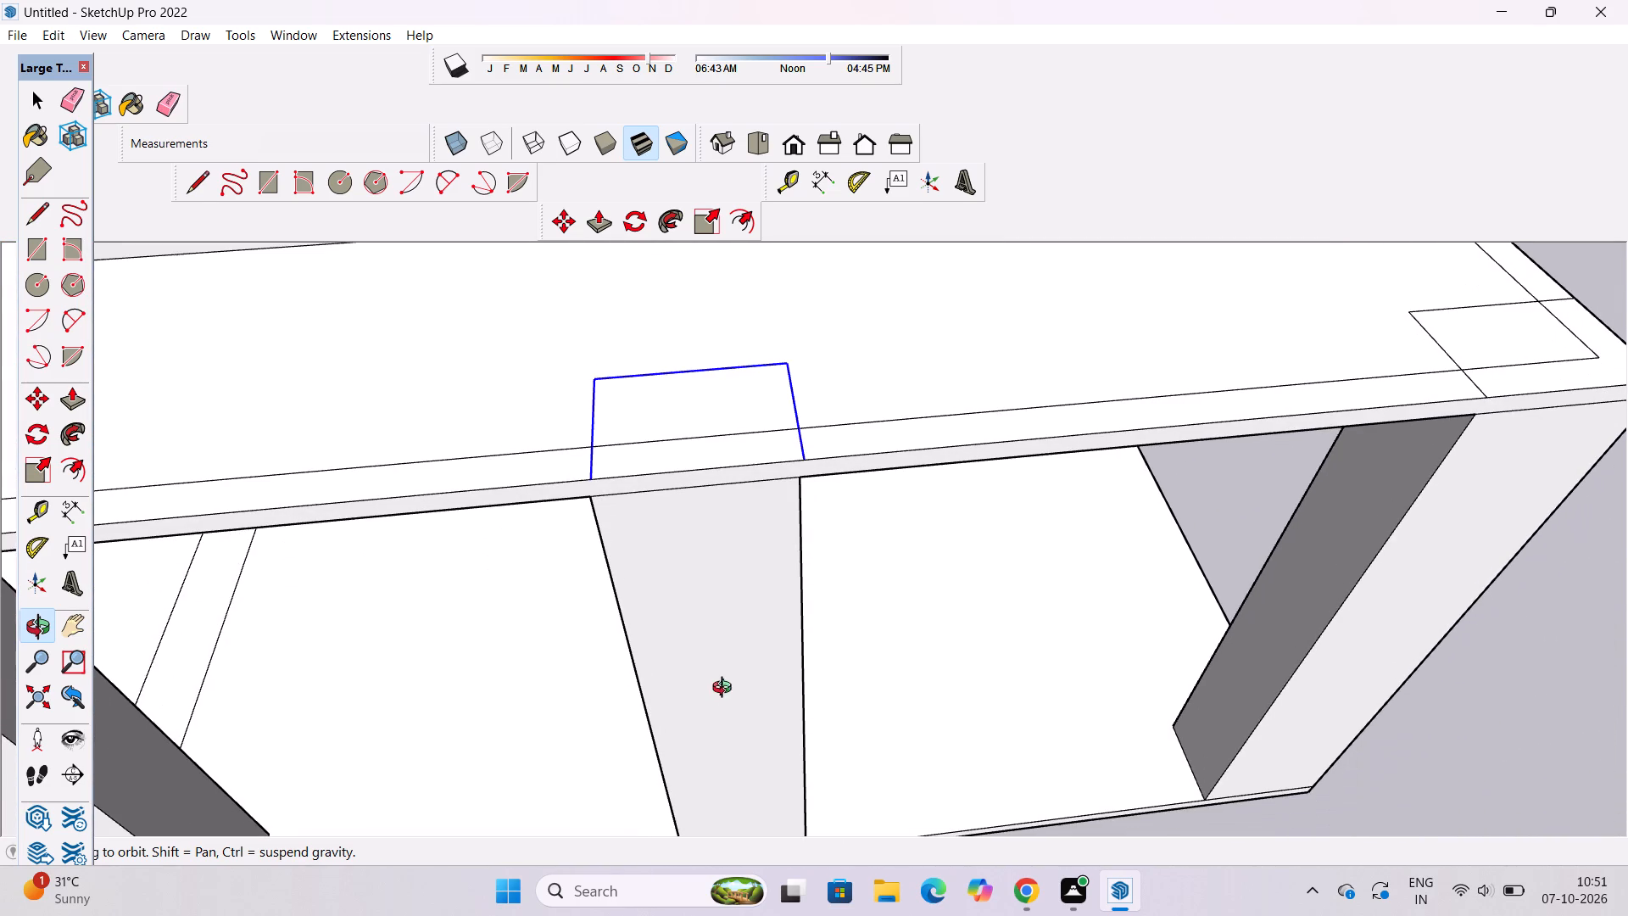
pyautogui.keyDown('shift'); pyautogui.moveTo(734, 656); pyautogui.dragTo(737, 674); pyautogui.keyUp('shift')
pyautogui.press('l')
pyautogui.scroll(6, 809, 486)
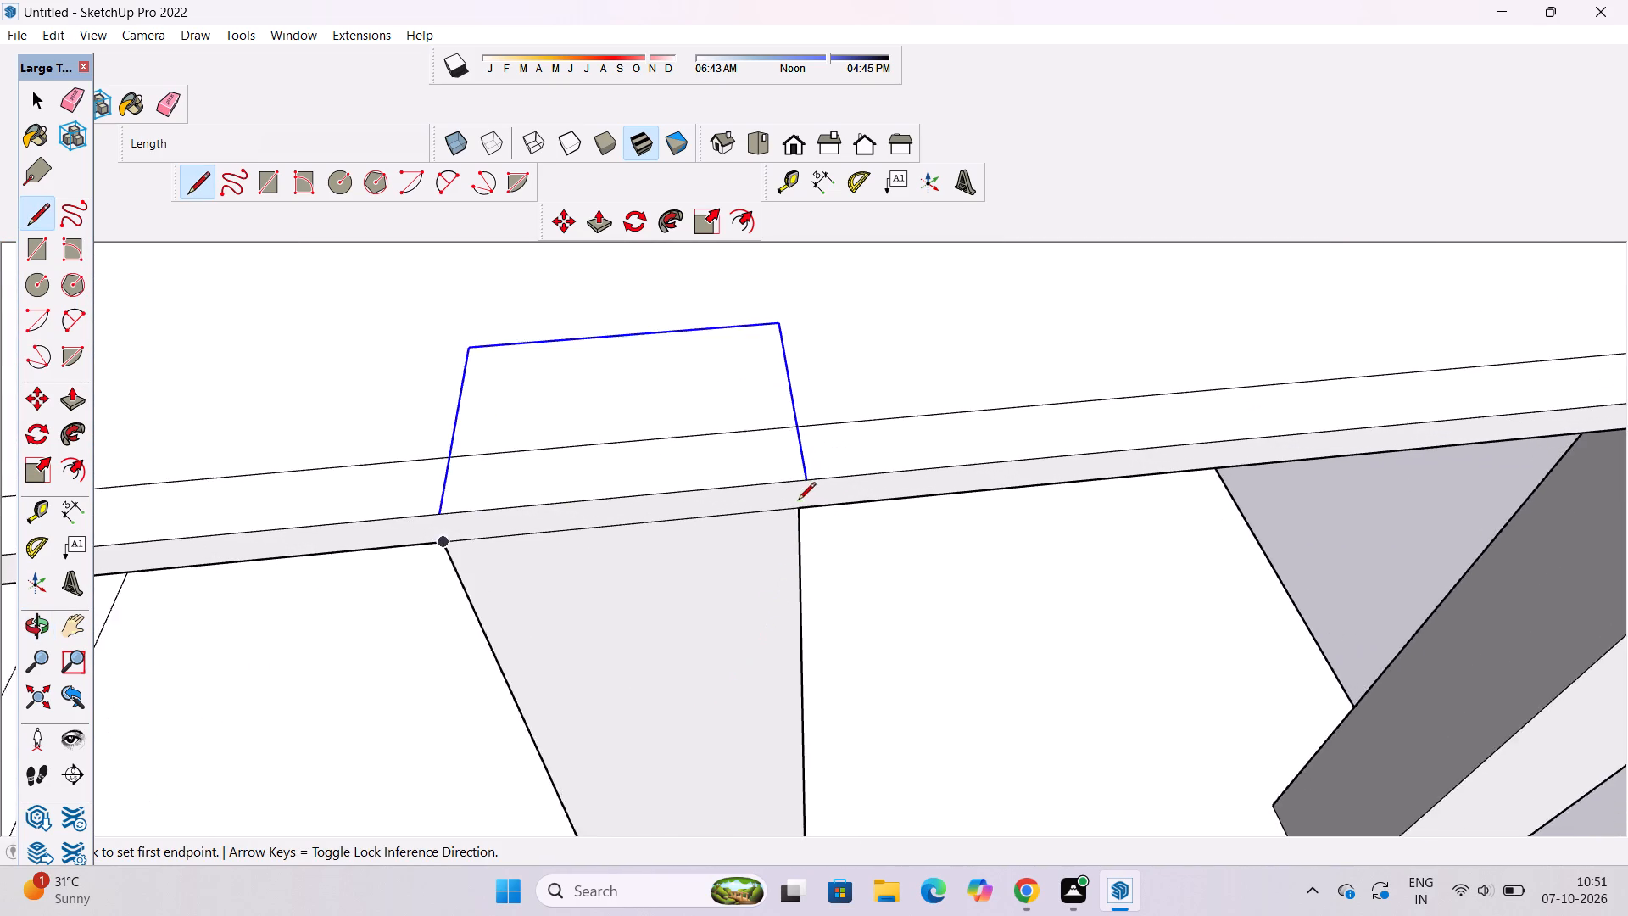
pyautogui.scroll(9, 798, 501)
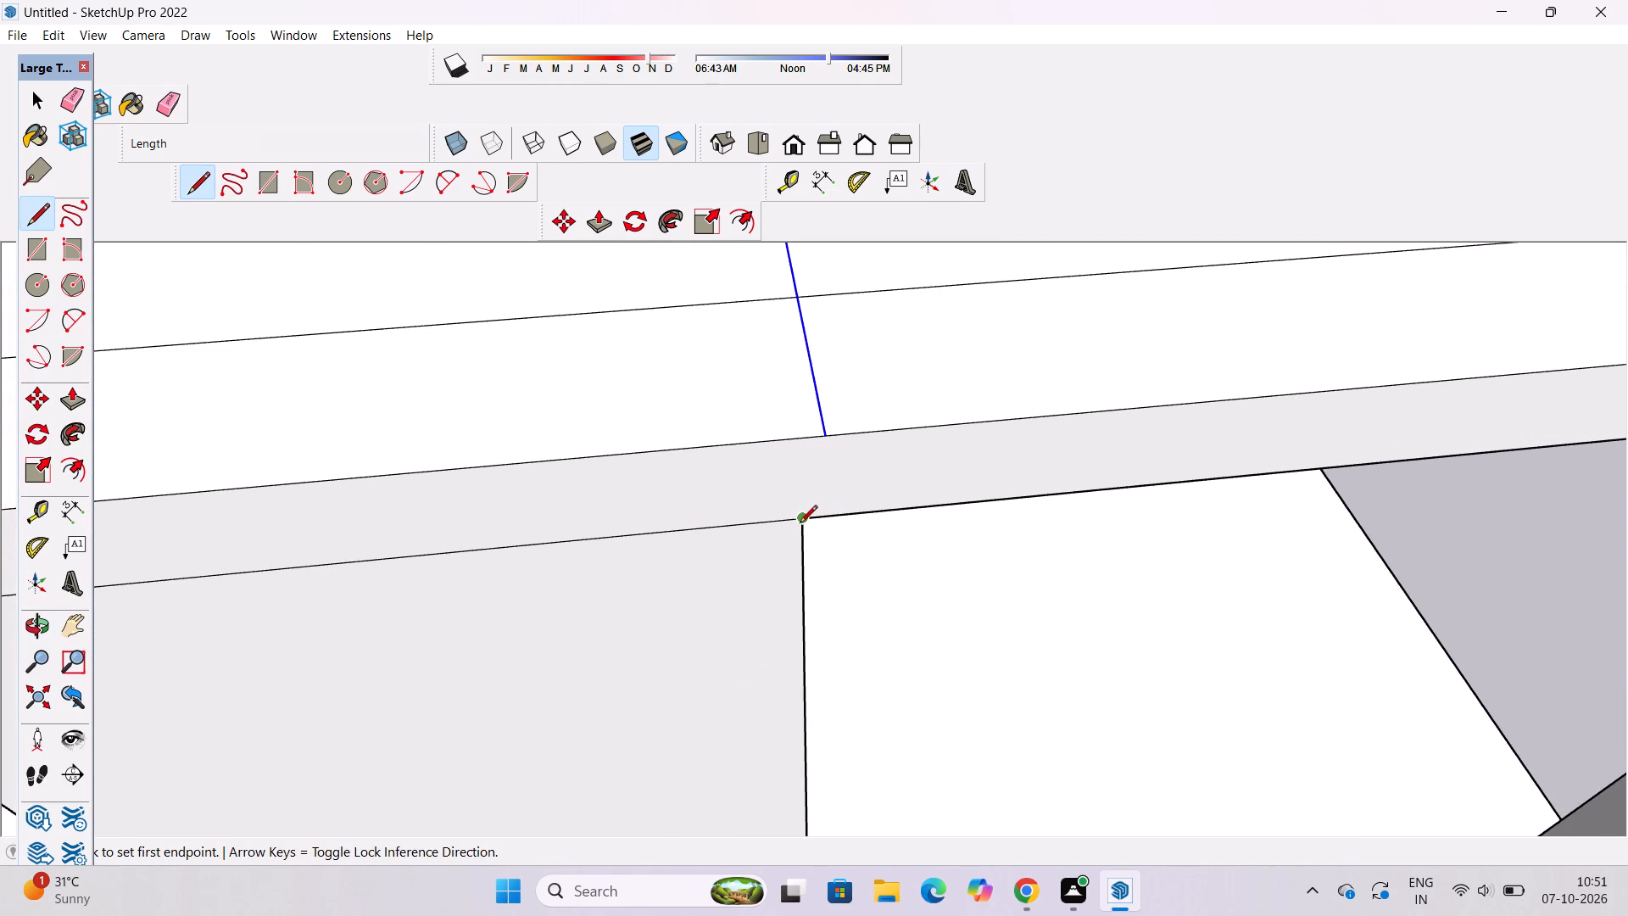
pyautogui.click(800, 524)
pyautogui.click(800, 442)
# Draw a matching 1' line across the slab's edge face from the intermediate column's other top corner.
pyautogui.scroll(-2, 910, 568)
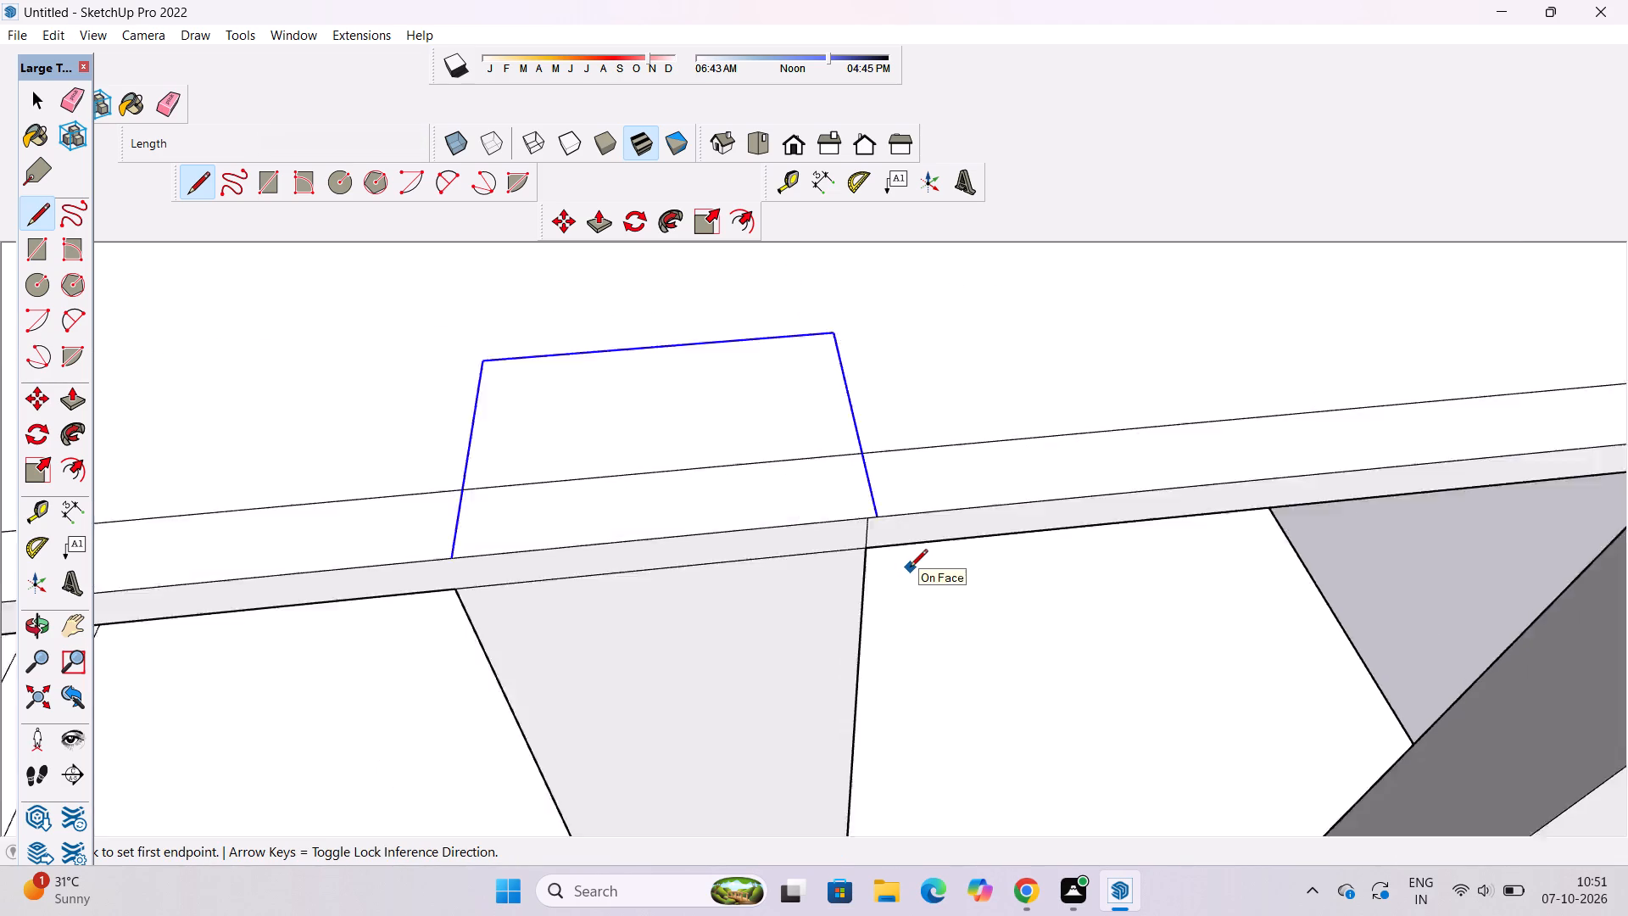
pyautogui.scroll(-3, 910, 568)
pyautogui.scroll(15, 728, 587)
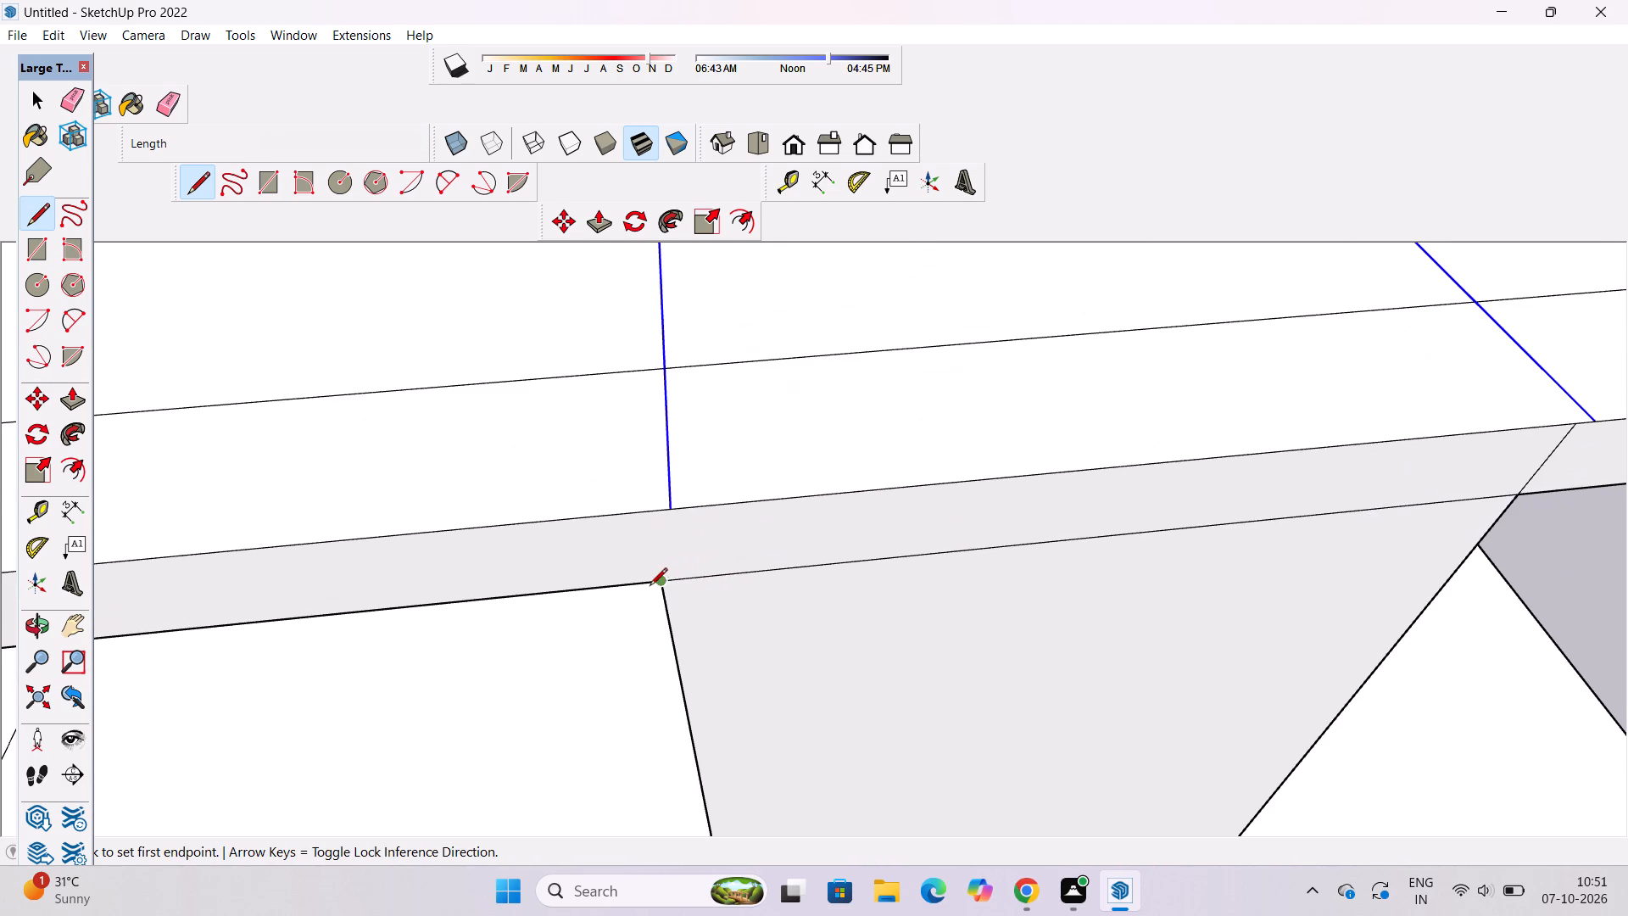
pyautogui.click(659, 586)
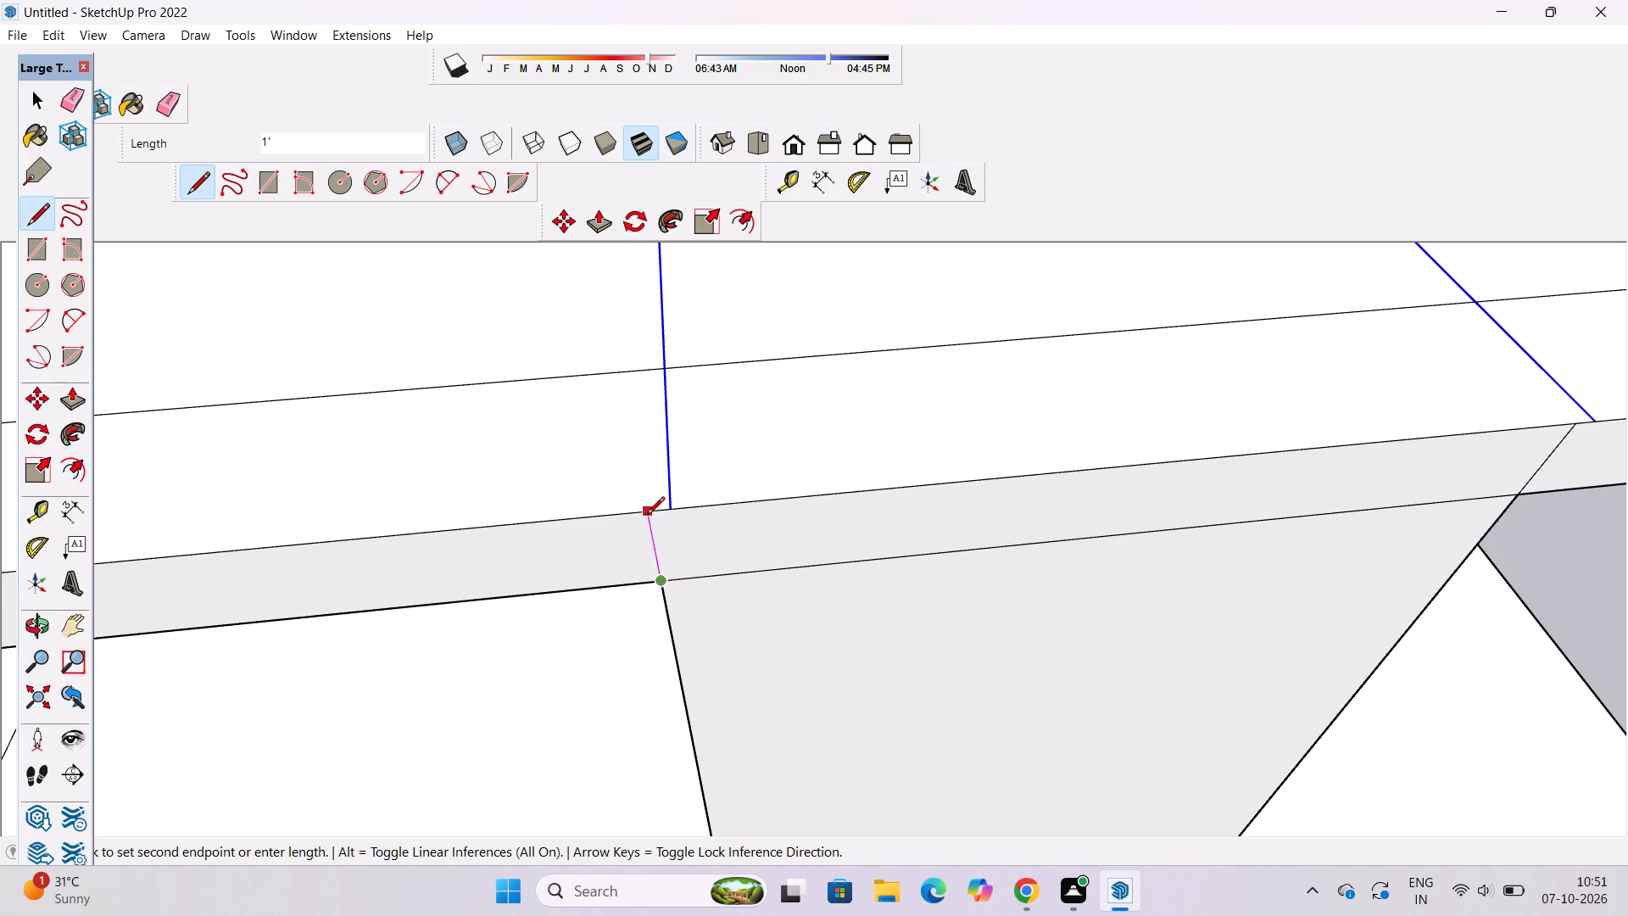
pyautogui.scroll(-5, 673, 522)
pyautogui.scroll(2, 673, 522)
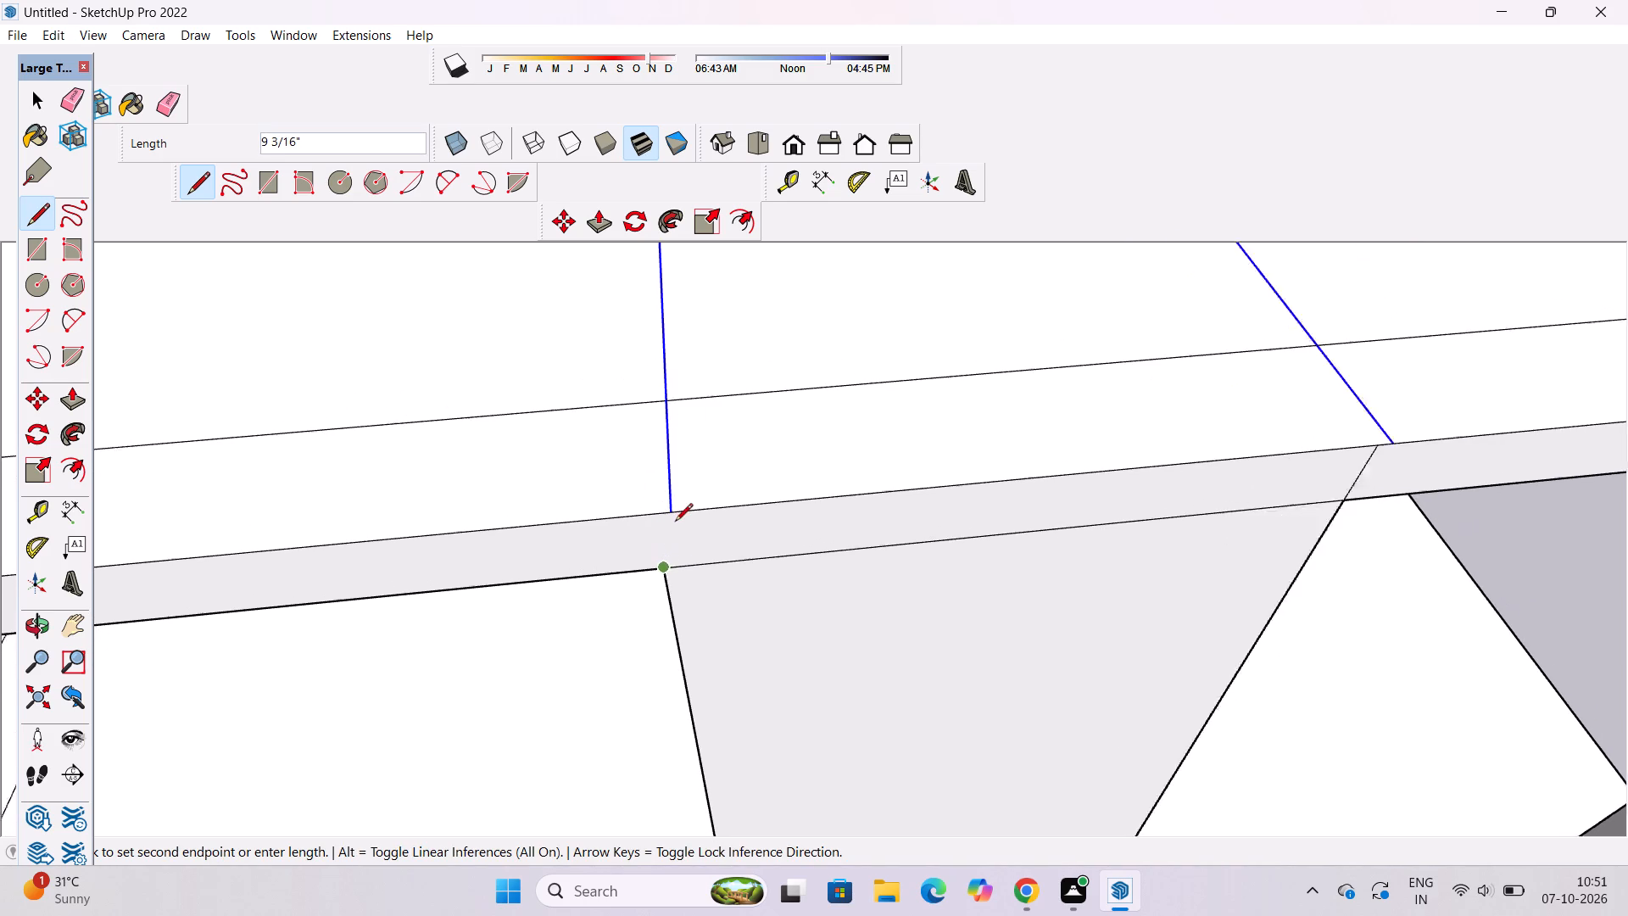
pyautogui.scroll(3, 675, 522)
pyautogui.click(644, 508)
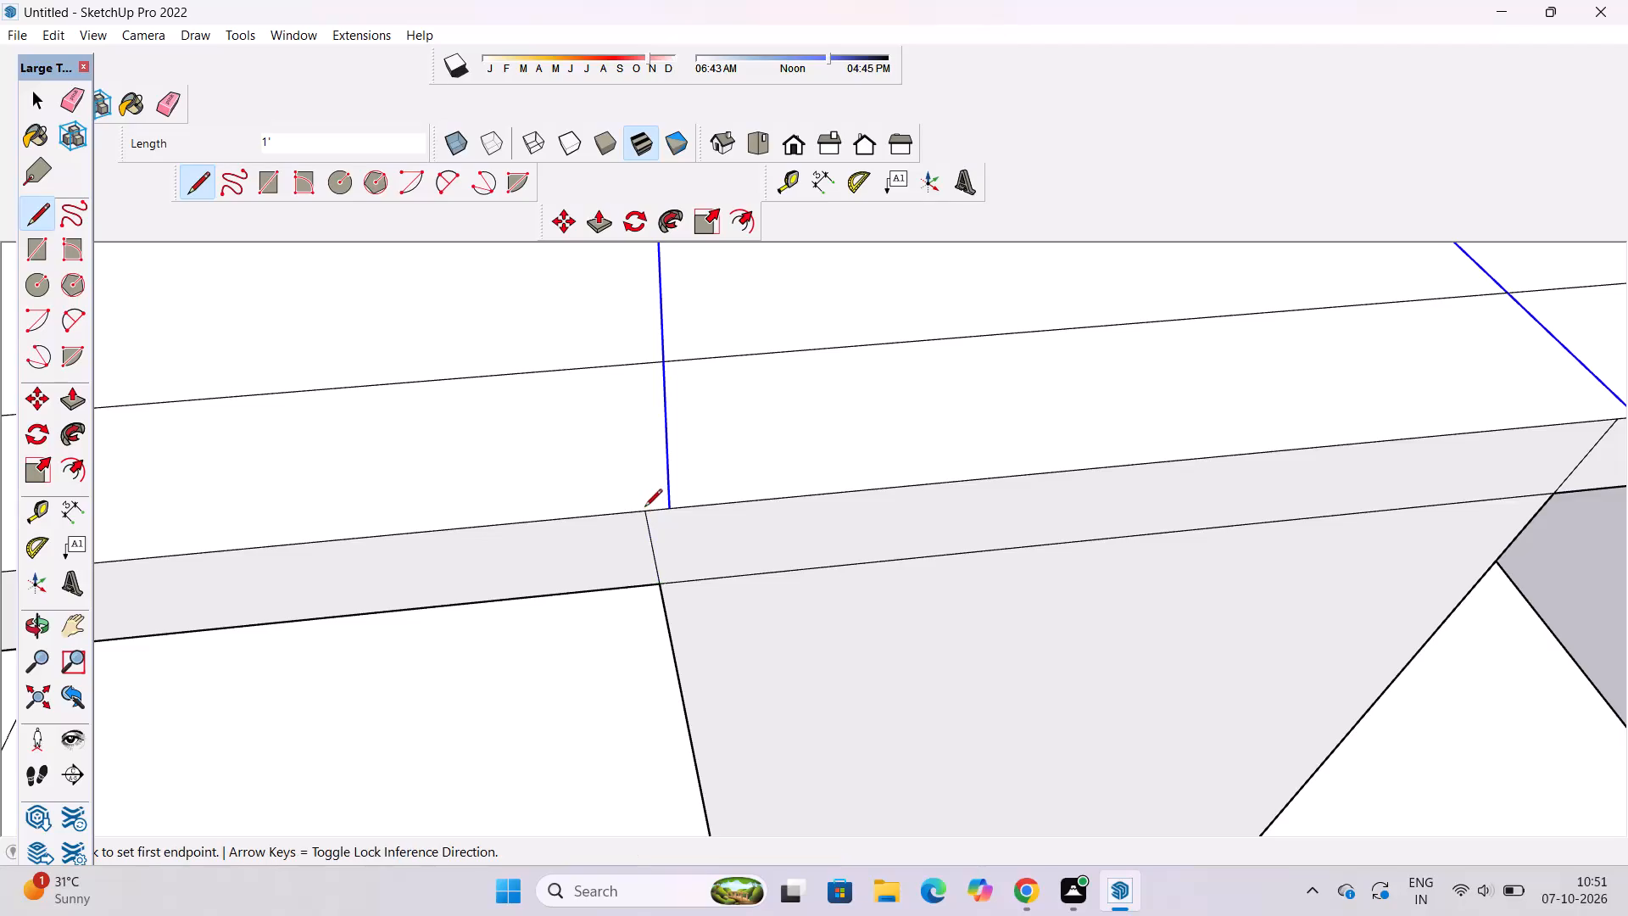
# Move the copied column outline along the slab edge so its corners meet the upper ends of the two 1' lines.
pyautogui.scroll(-5, 506, 616)
pyautogui.press('space')
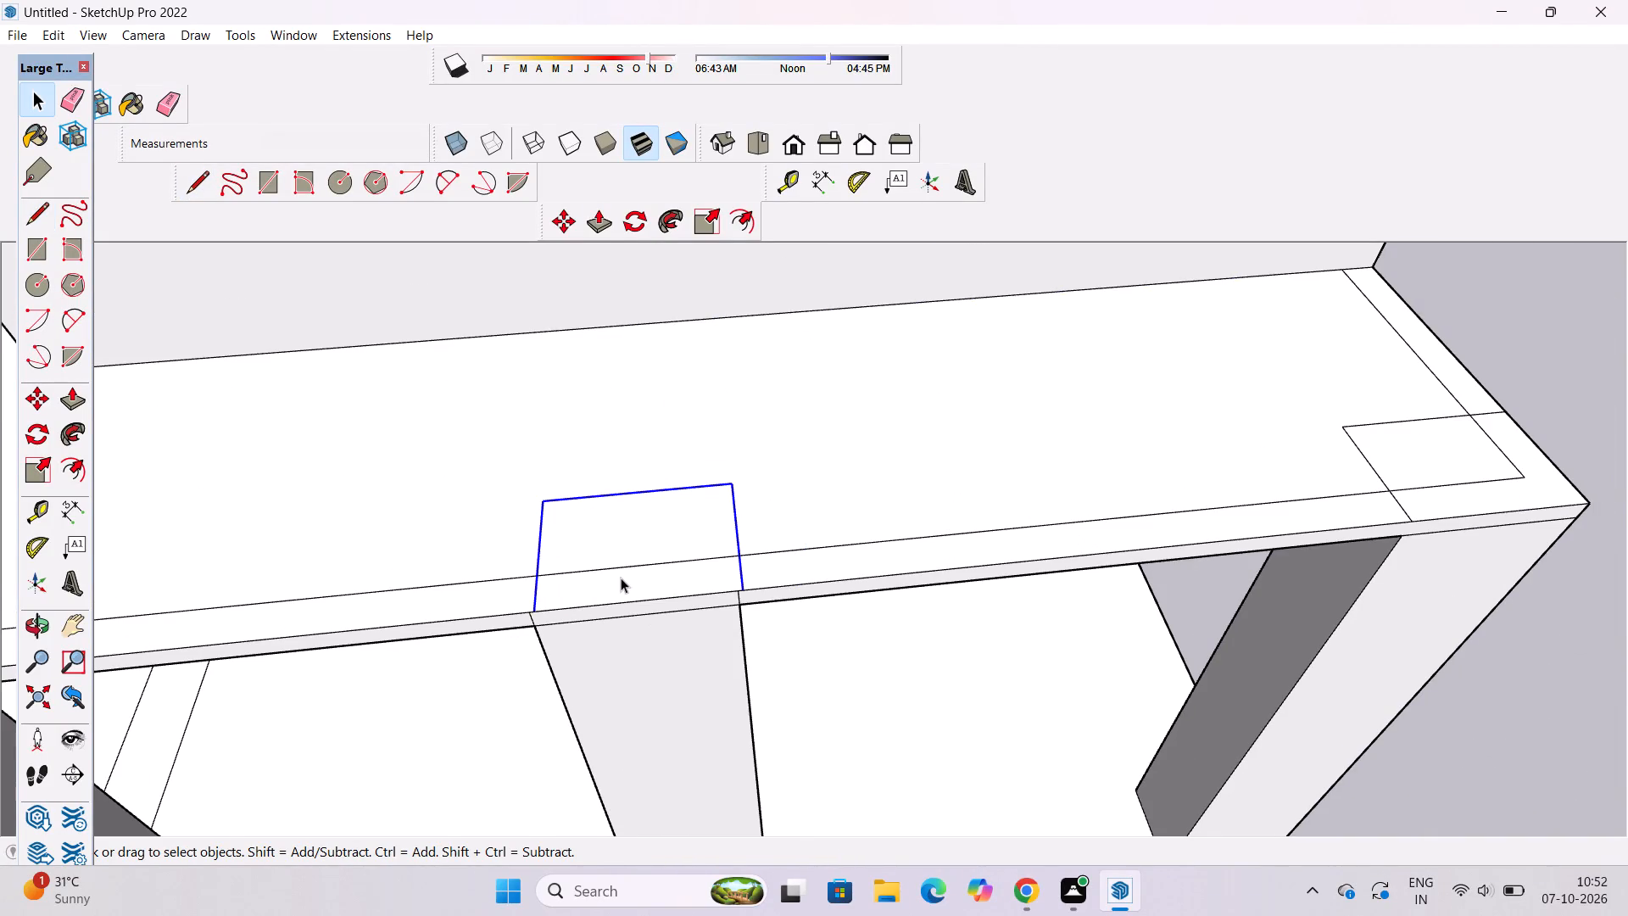
pyautogui.press('m')
pyautogui.scroll(16, 521, 588)
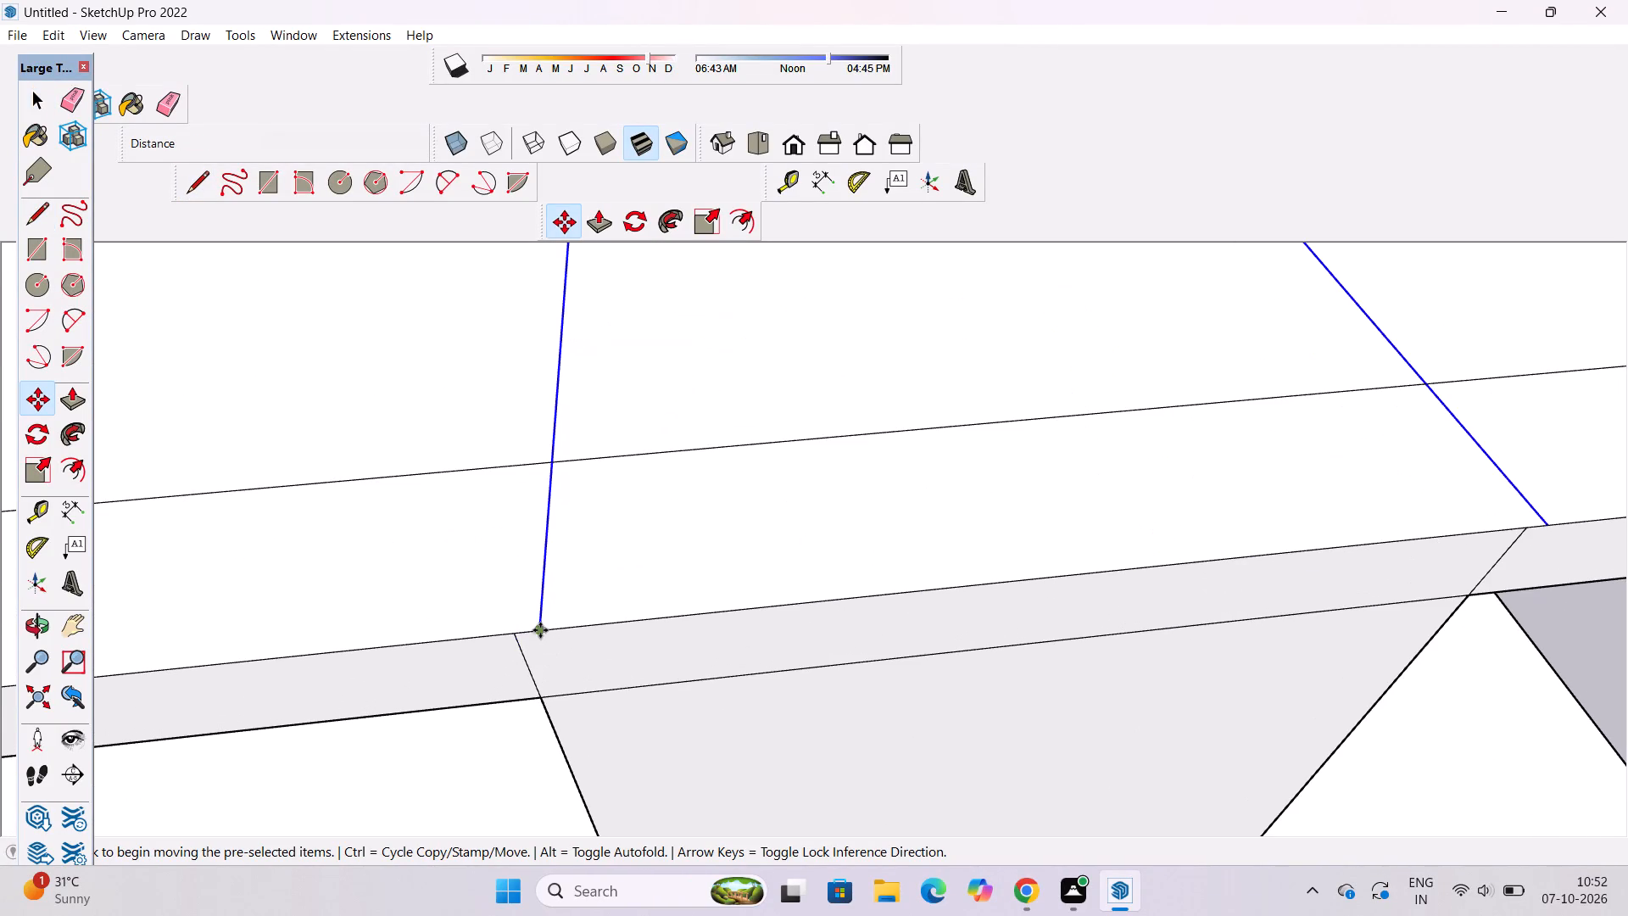
pyautogui.click(540, 630)
pyautogui.click(516, 629)
pyautogui.press('space')
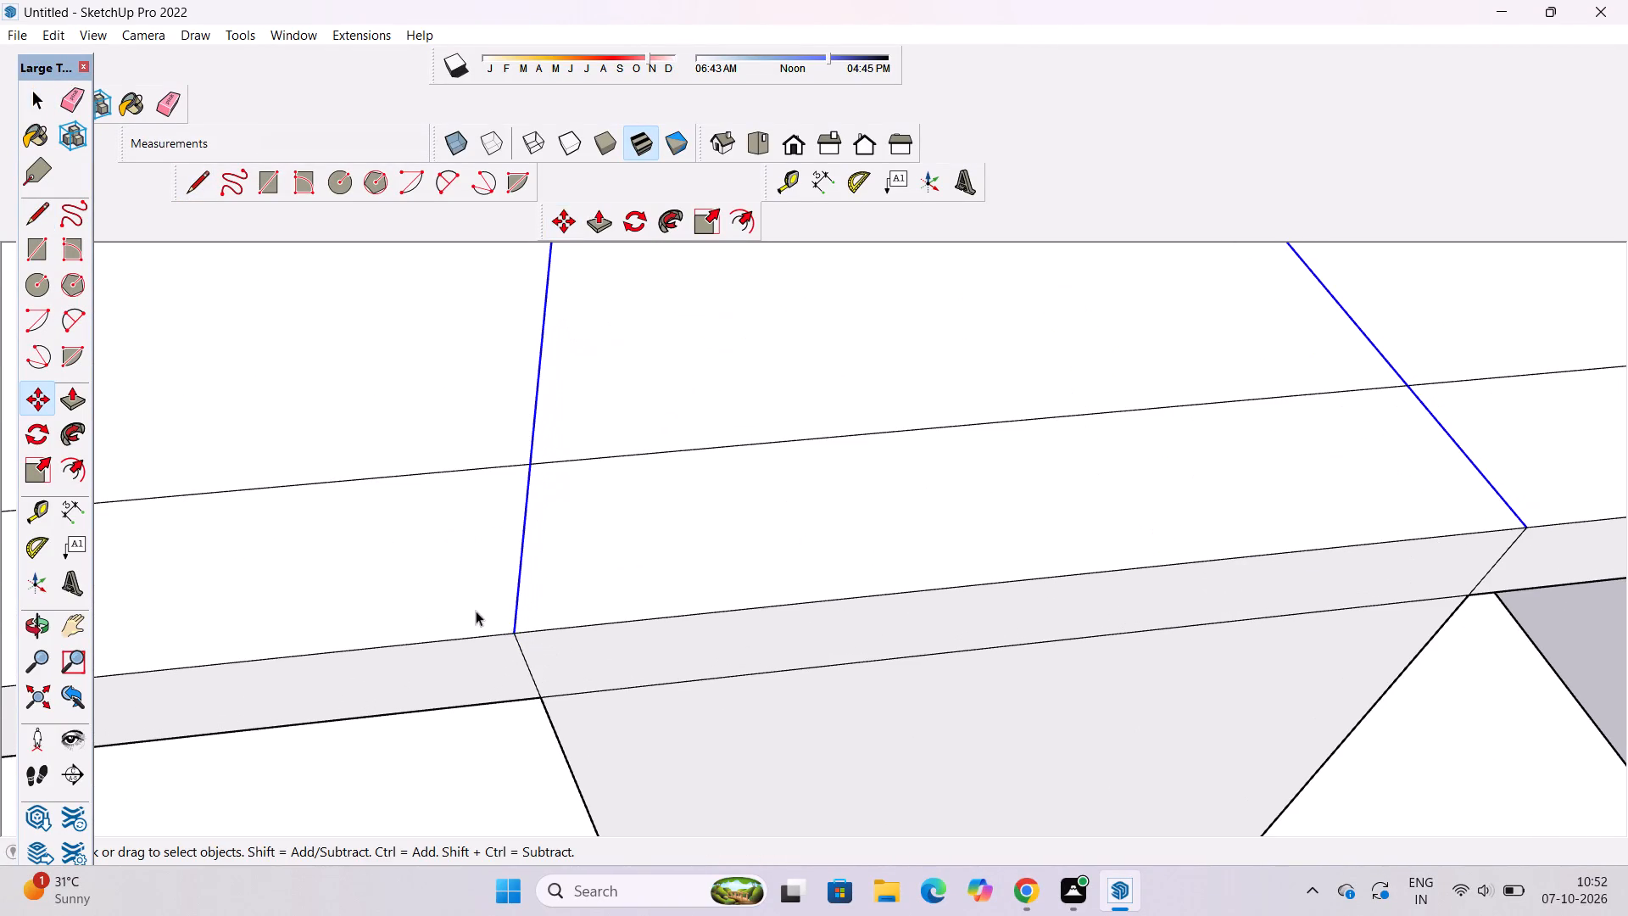
pyautogui.scroll(-6, 460, 584)
pyautogui.click(1499, 629)
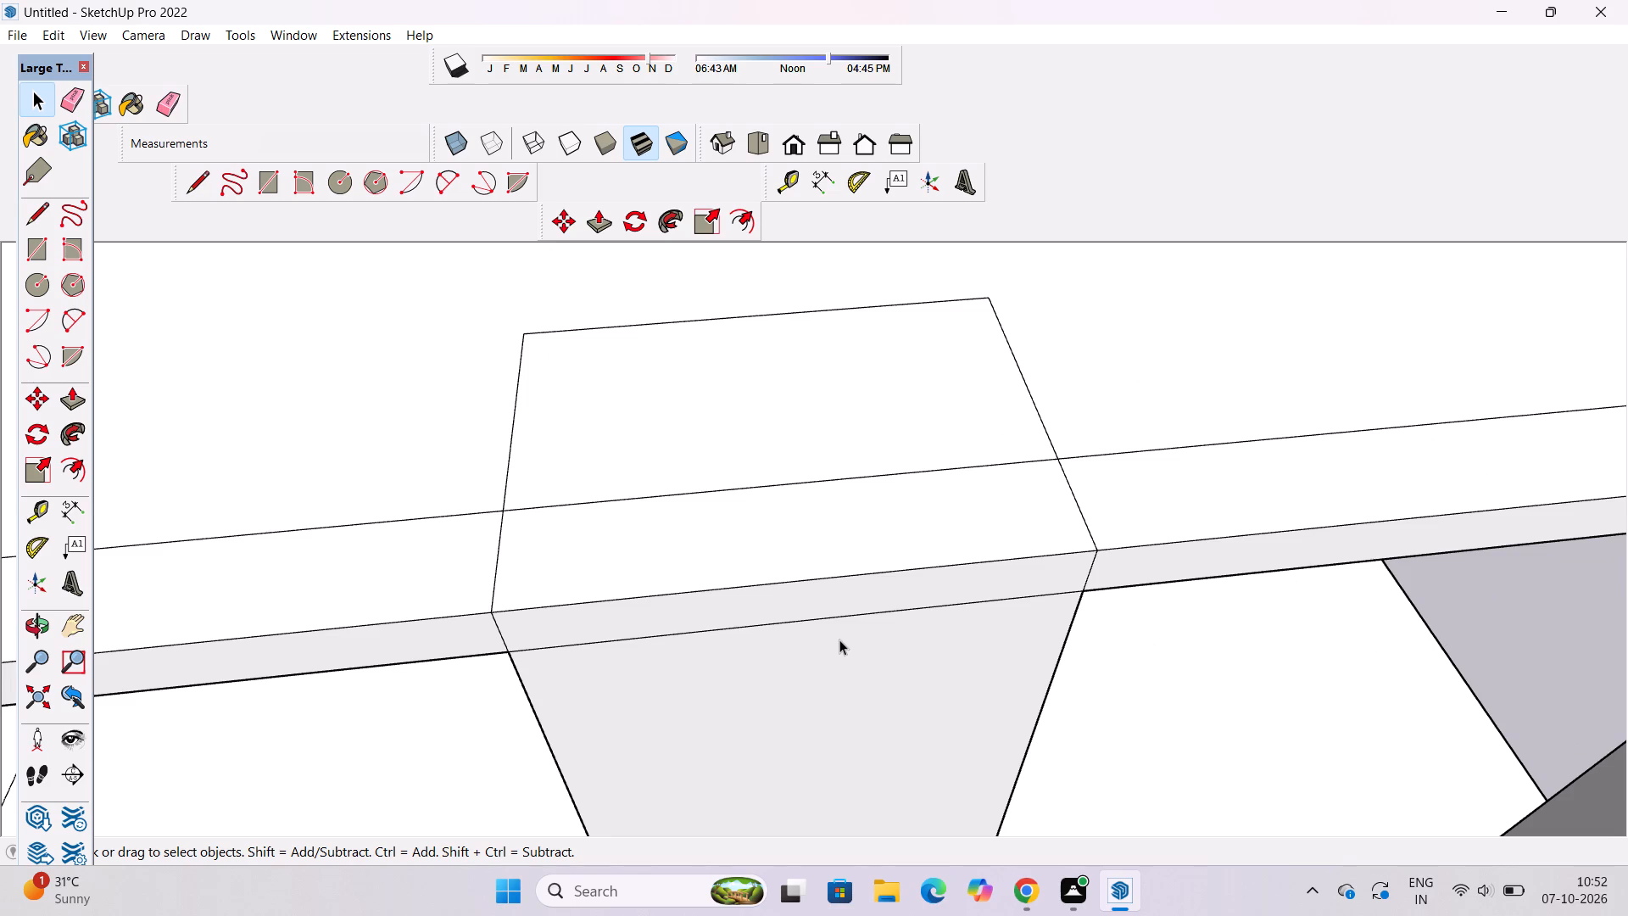
# Erase the slab border line segments that run inside the intermediate and corner column outlines.
pyautogui.press('e')
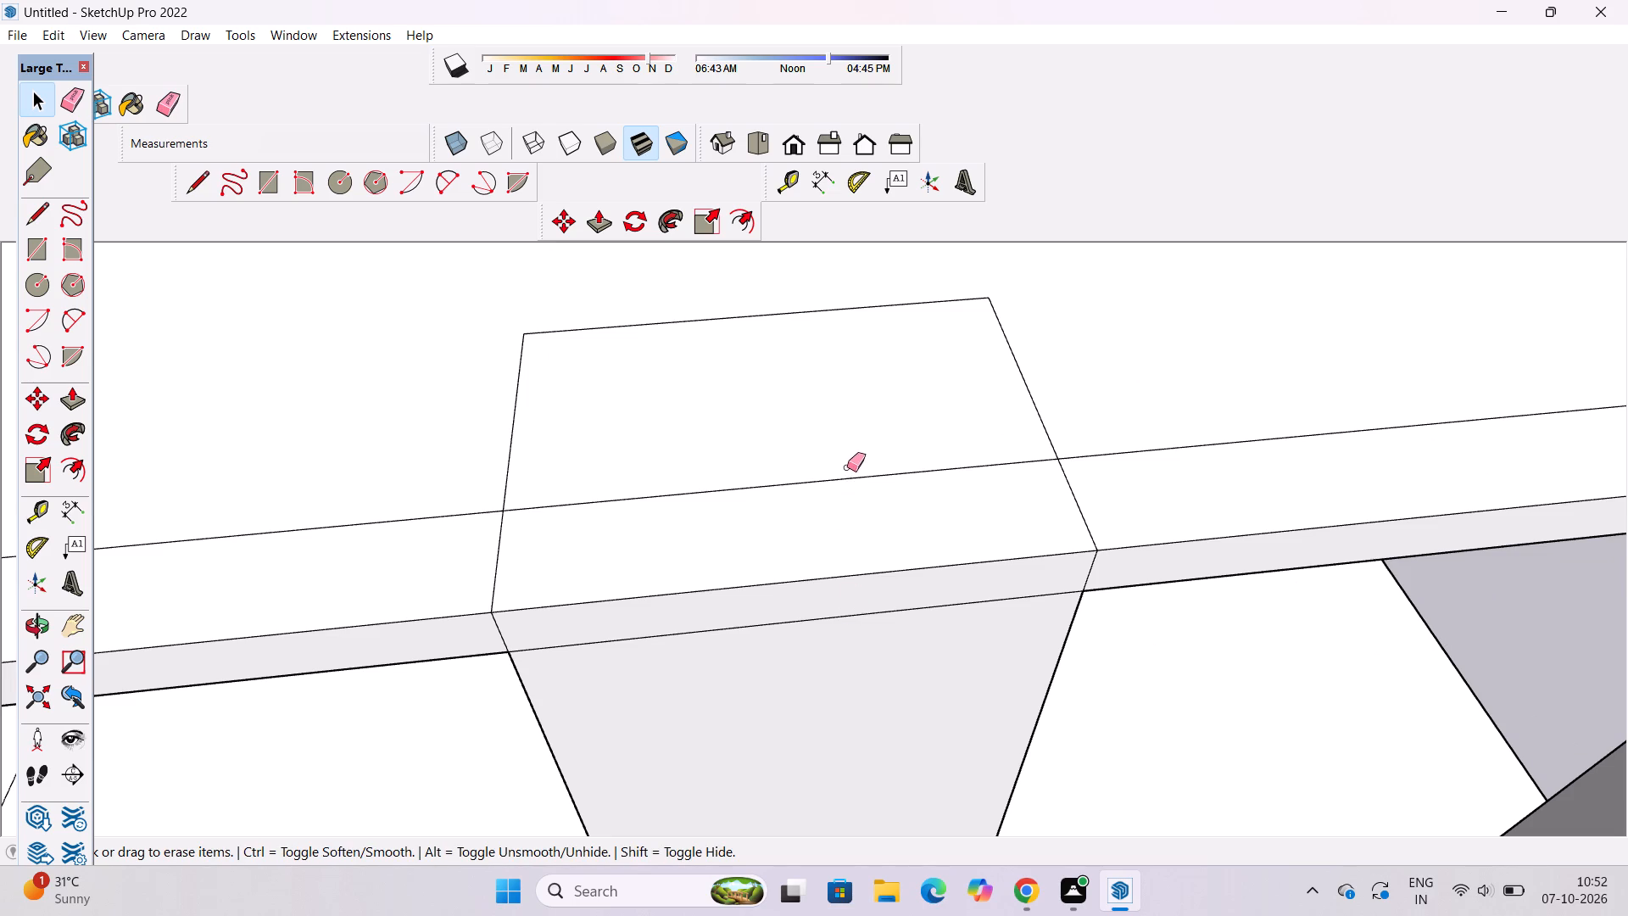
pyautogui.moveTo(848, 466); pyautogui.dragTo(846, 481)
pyautogui.press('o')
pyautogui.scroll(-4, 620, 477)
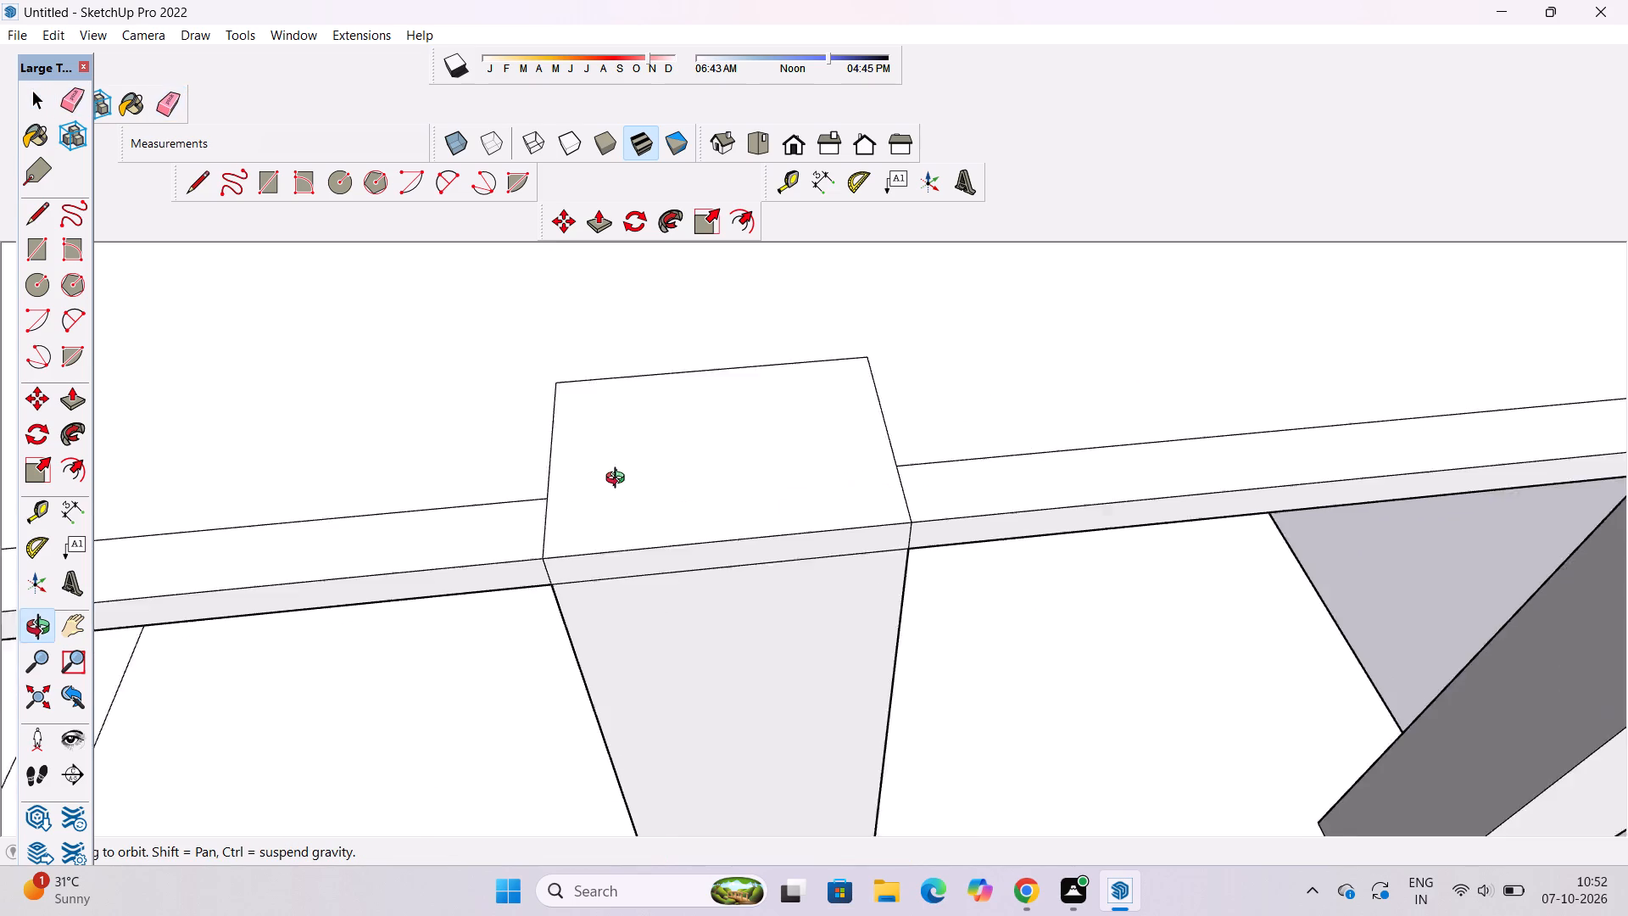
pyautogui.scroll(-11, 619, 480)
pyautogui.keyDown('shift'); pyautogui.moveTo(1236, 435); pyautogui.dragTo(1142, 536); pyautogui.keyUp('shift')
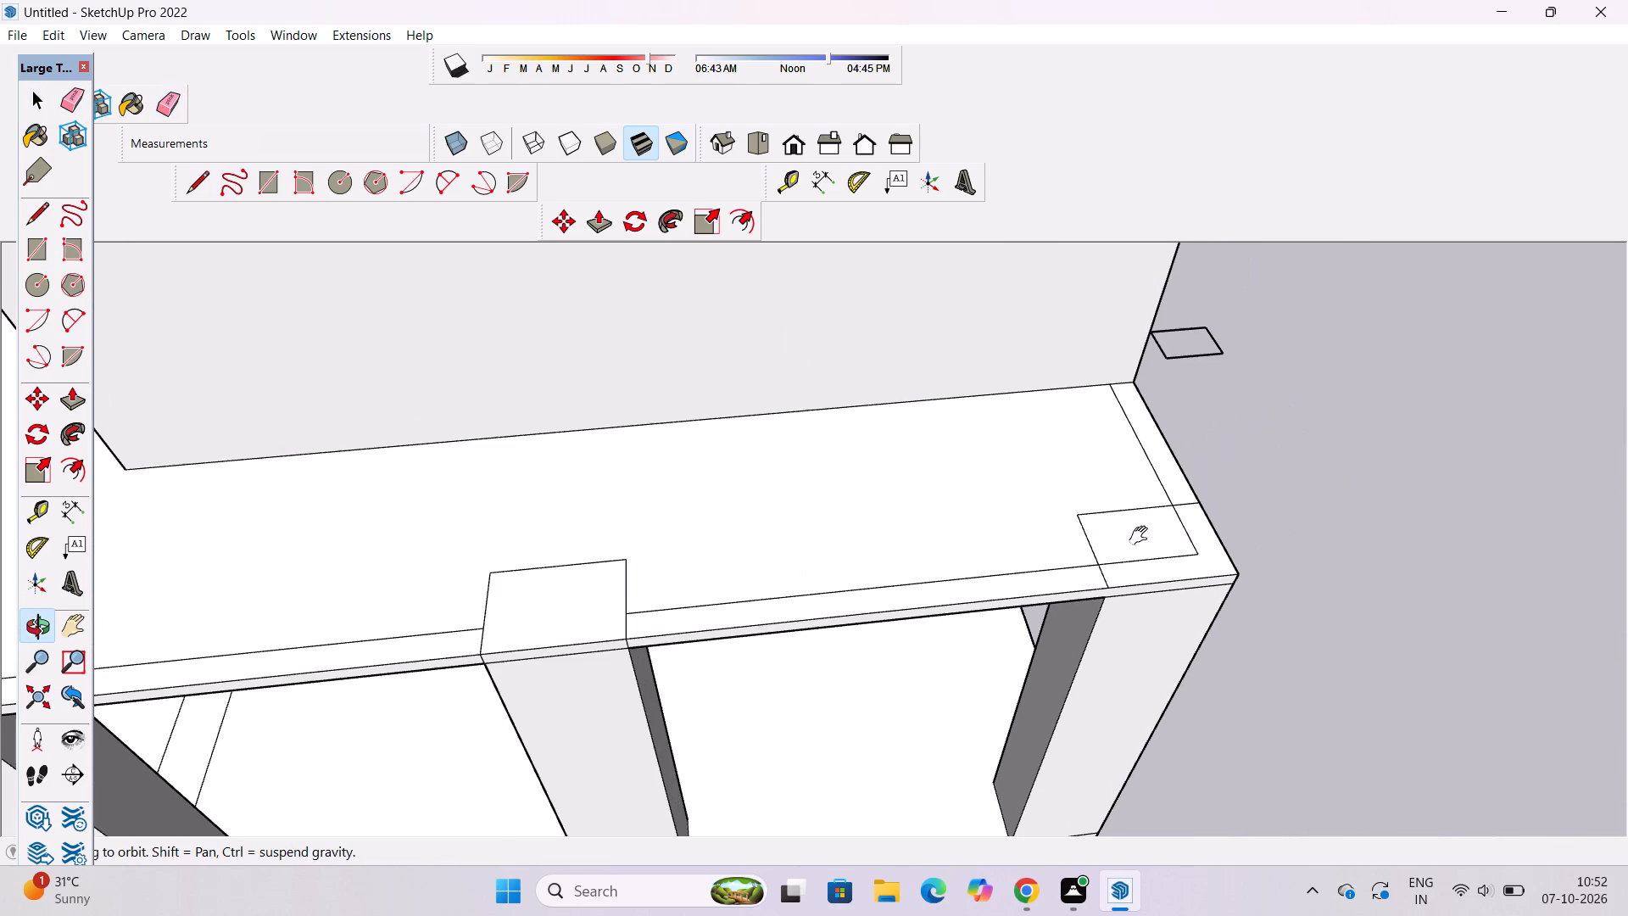
pyautogui.press('e')
pyautogui.moveTo(1180, 528); pyautogui.dragTo(1173, 565)
pyautogui.moveTo(1185, 523); pyautogui.dragTo(1187, 526)
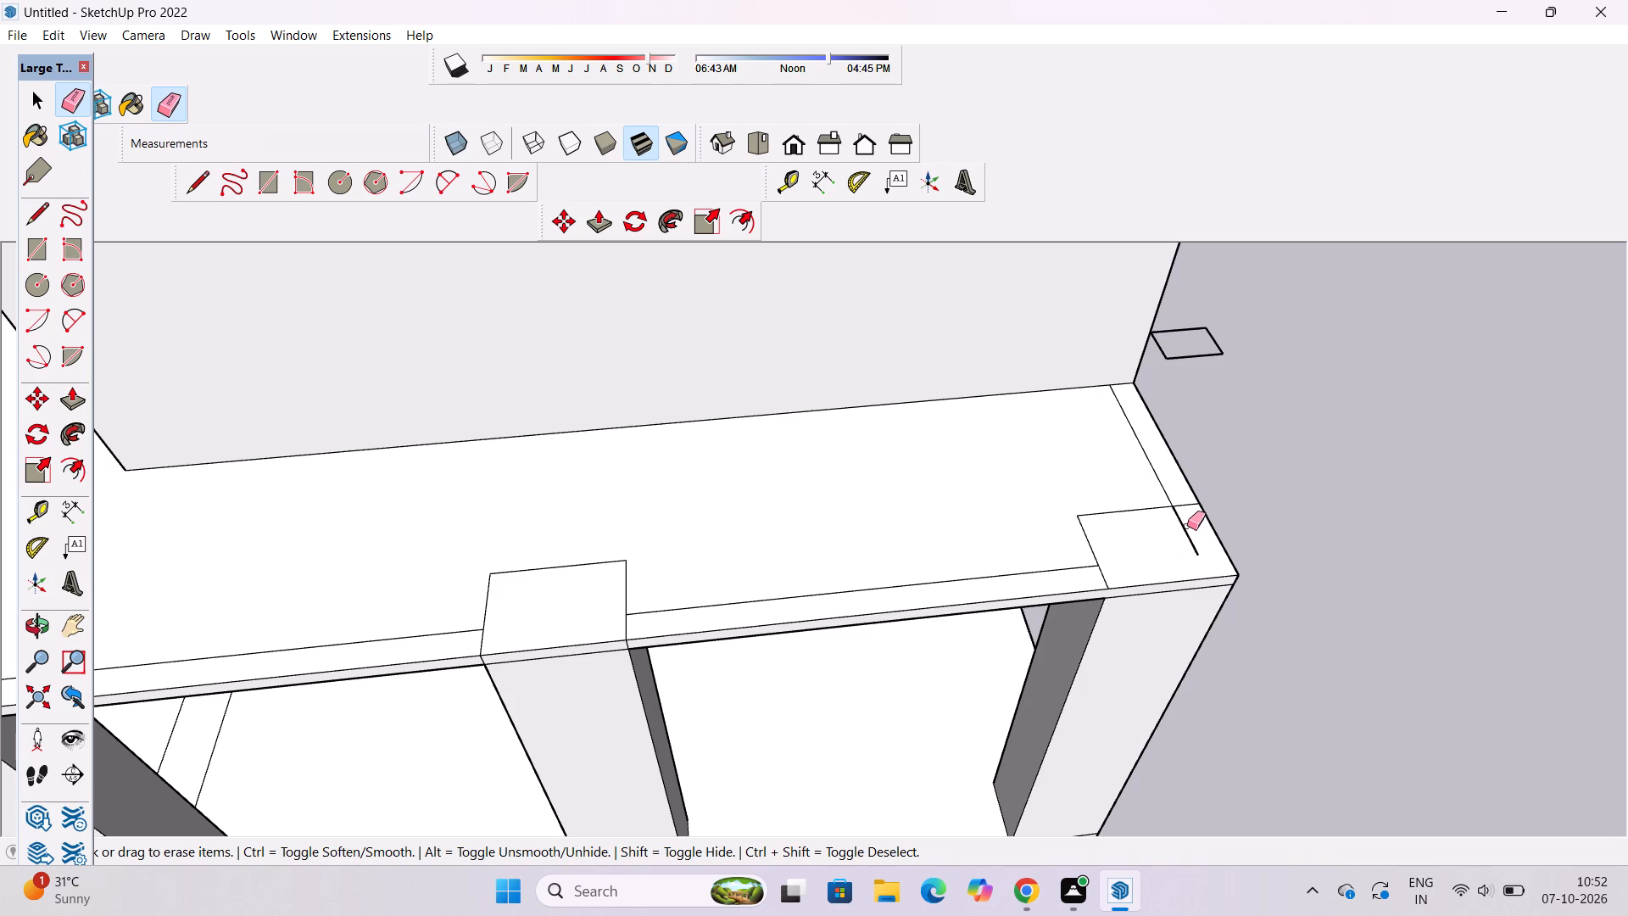
pyautogui.moveTo(1187, 526); pyautogui.dragTo(1183, 546)
pyautogui.press('space')
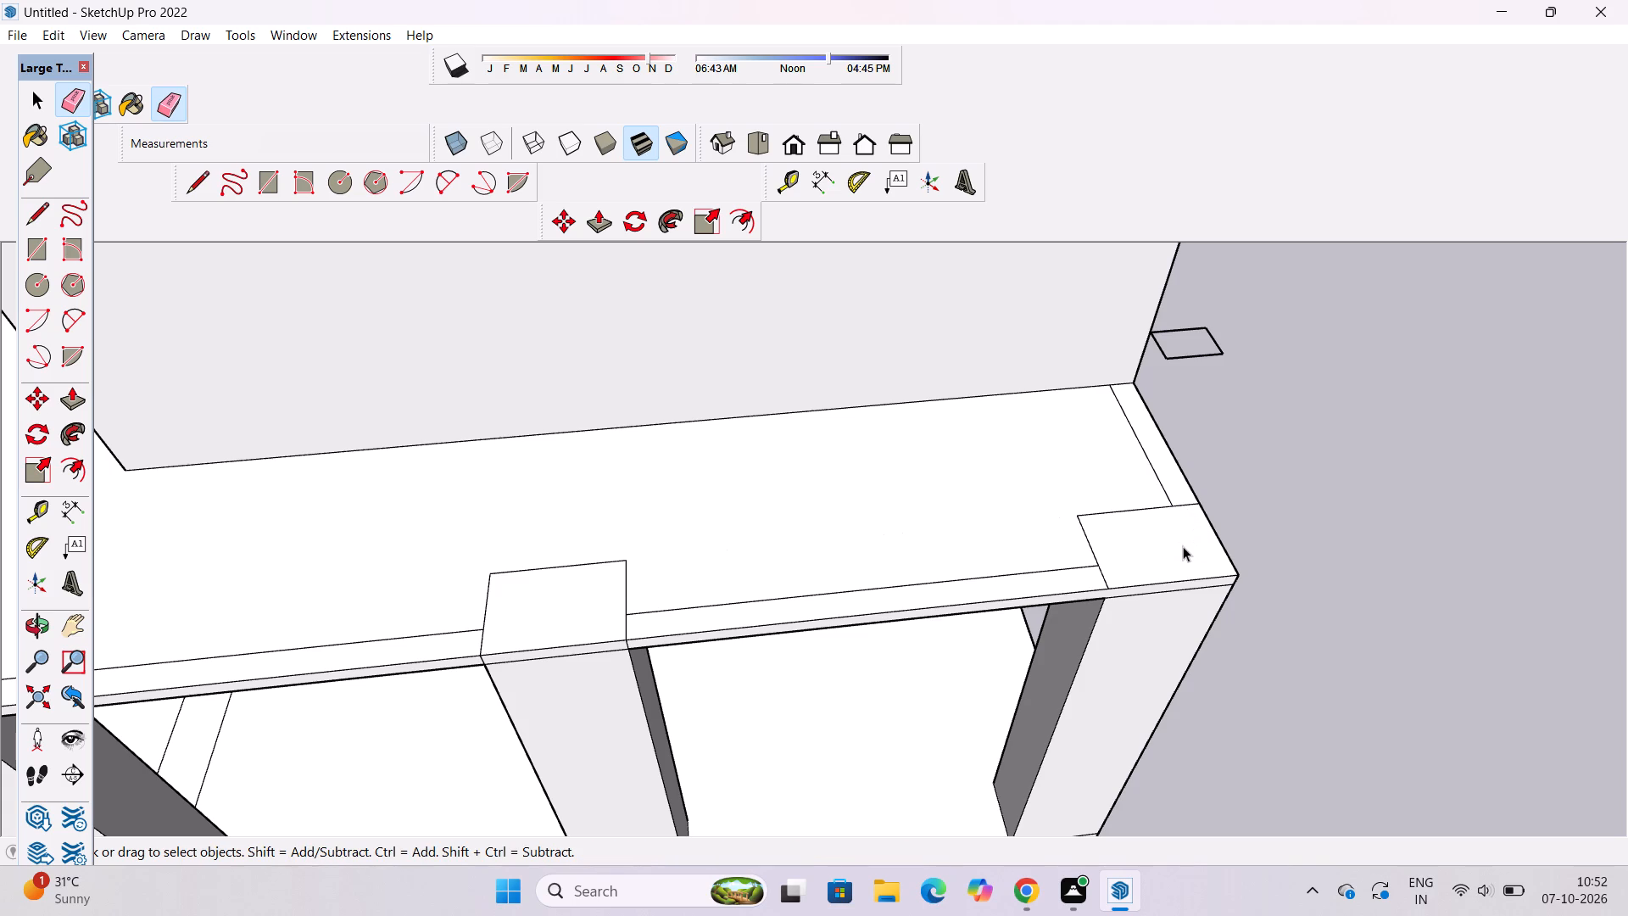
# Examine the building from several sides, including the upper levels, the existing corner columns and the new outlines on the lower bordered slab.
pyautogui.press('o')
pyautogui.scroll(-6, 762, 554)
pyautogui.moveTo(521, 645); pyautogui.dragTo(983, 535)
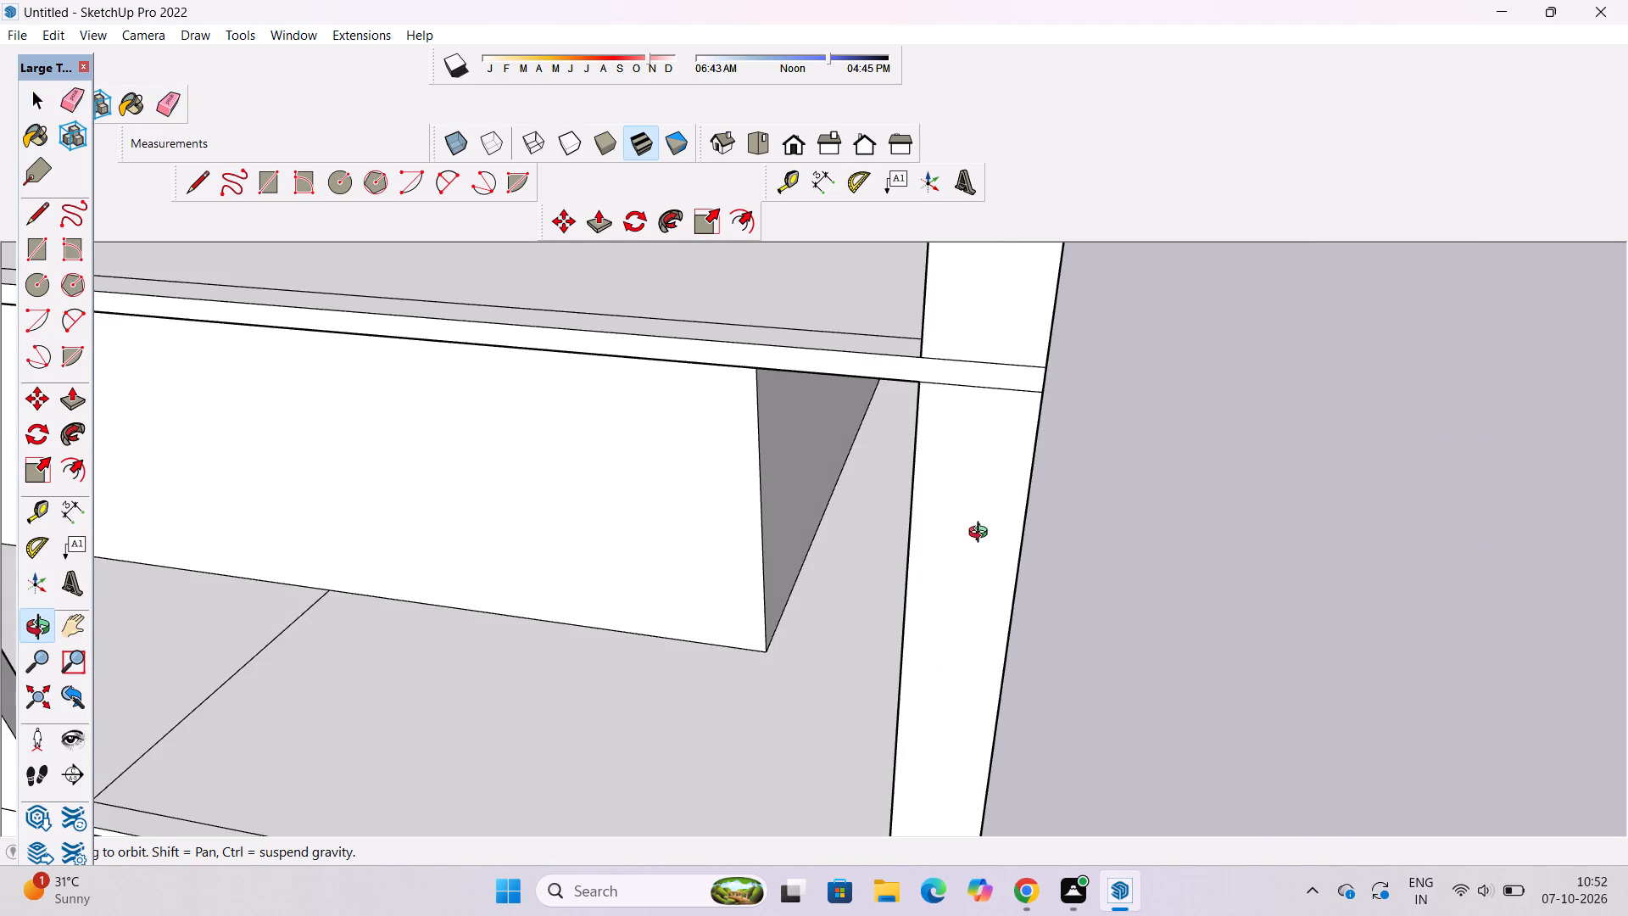
pyautogui.keyDown('shift'); pyautogui.moveTo(951, 533); pyautogui.dragTo(819, 532); pyautogui.keyUp('shift')
pyautogui.moveTo(795, 564); pyautogui.dragTo(1022, 562)
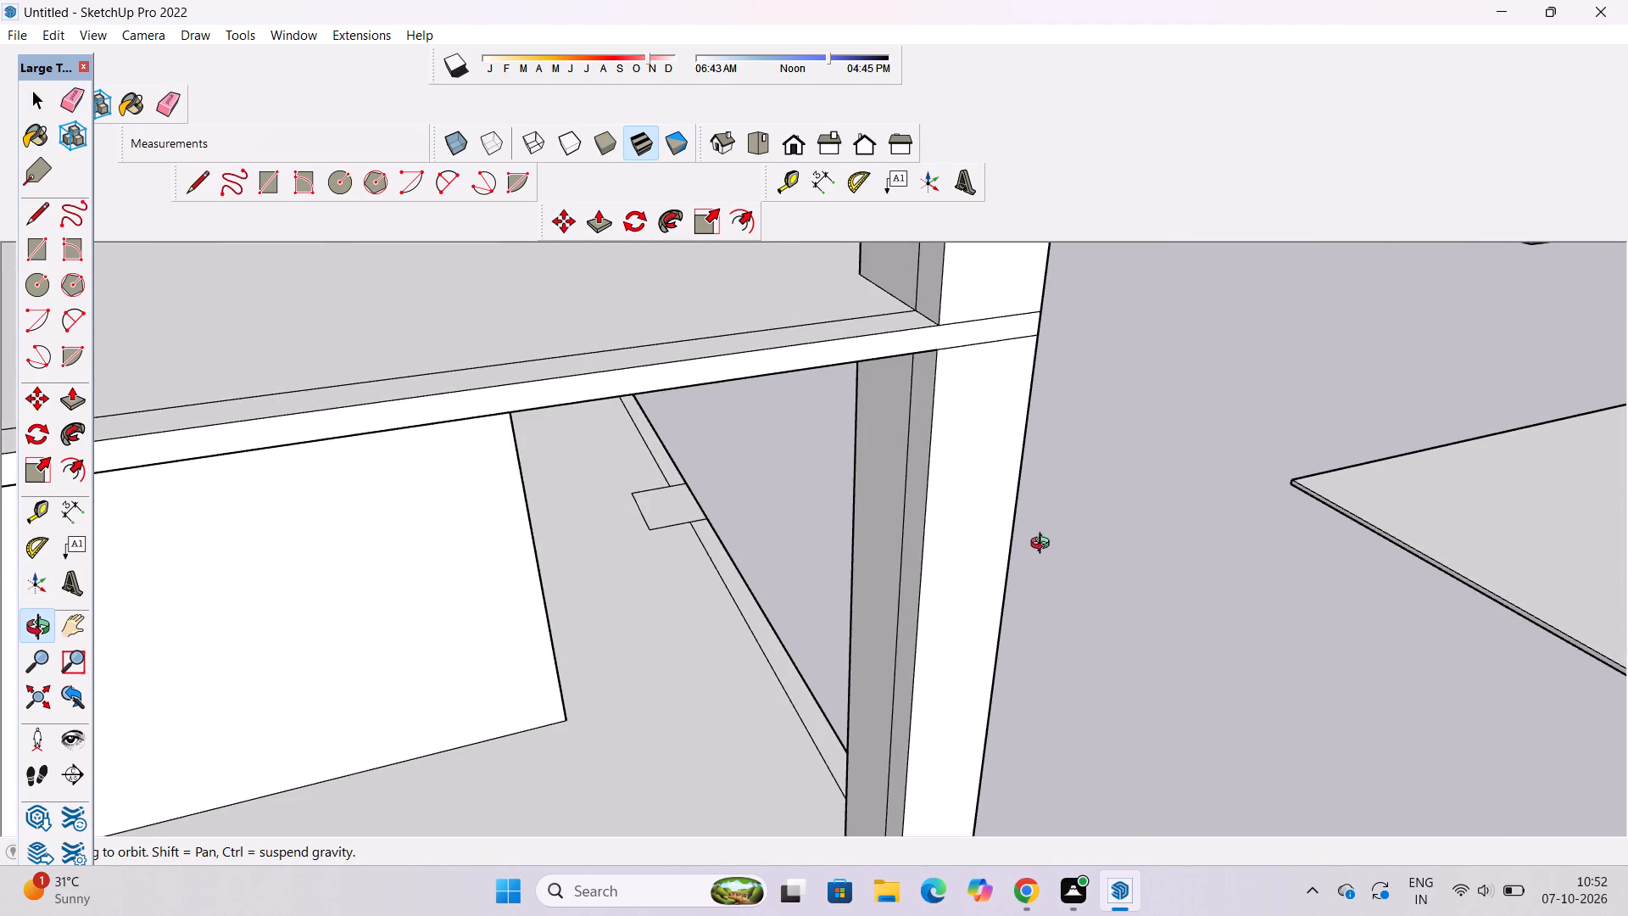
pyautogui.scroll(-4, 914, 566)
pyautogui.moveTo(903, 571); pyautogui.dragTo(889, 781)
pyautogui.scroll(-7, 785, 578)
pyautogui.moveTo(942, 630); pyautogui.dragTo(784, 579)
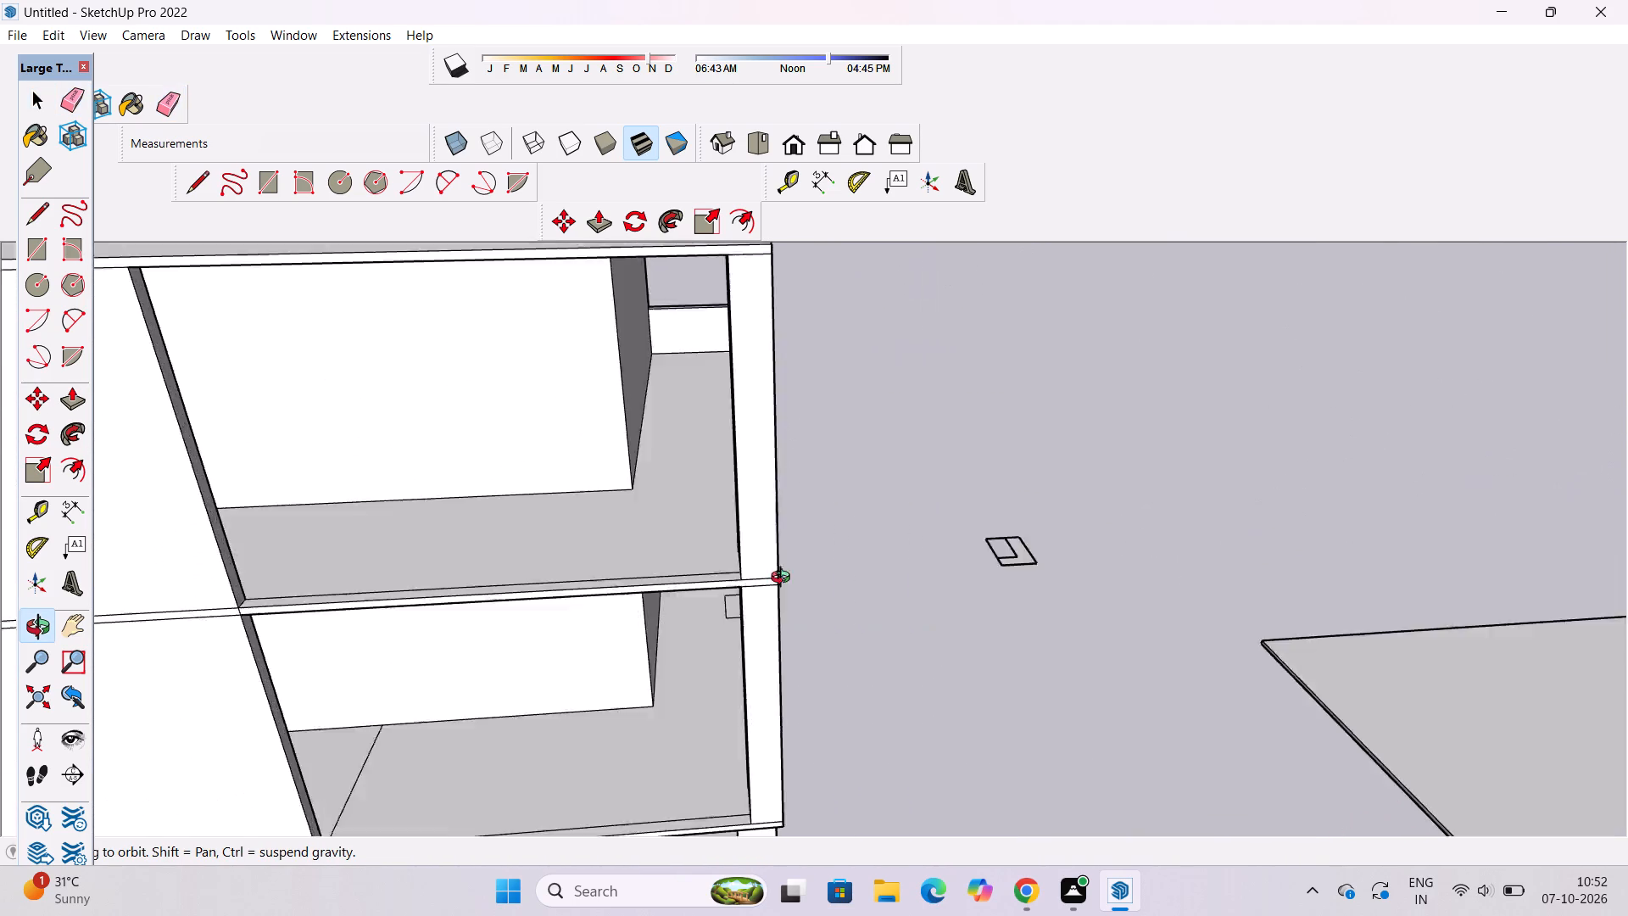
pyautogui.moveTo(784, 579); pyautogui.dragTo(488, 537)
pyautogui.keyDown('shift'); pyautogui.moveTo(912, 546); pyautogui.dragTo(889, 517); pyautogui.keyUp('shift')
pyautogui.moveTo(858, 545); pyautogui.dragTo(866, 634)
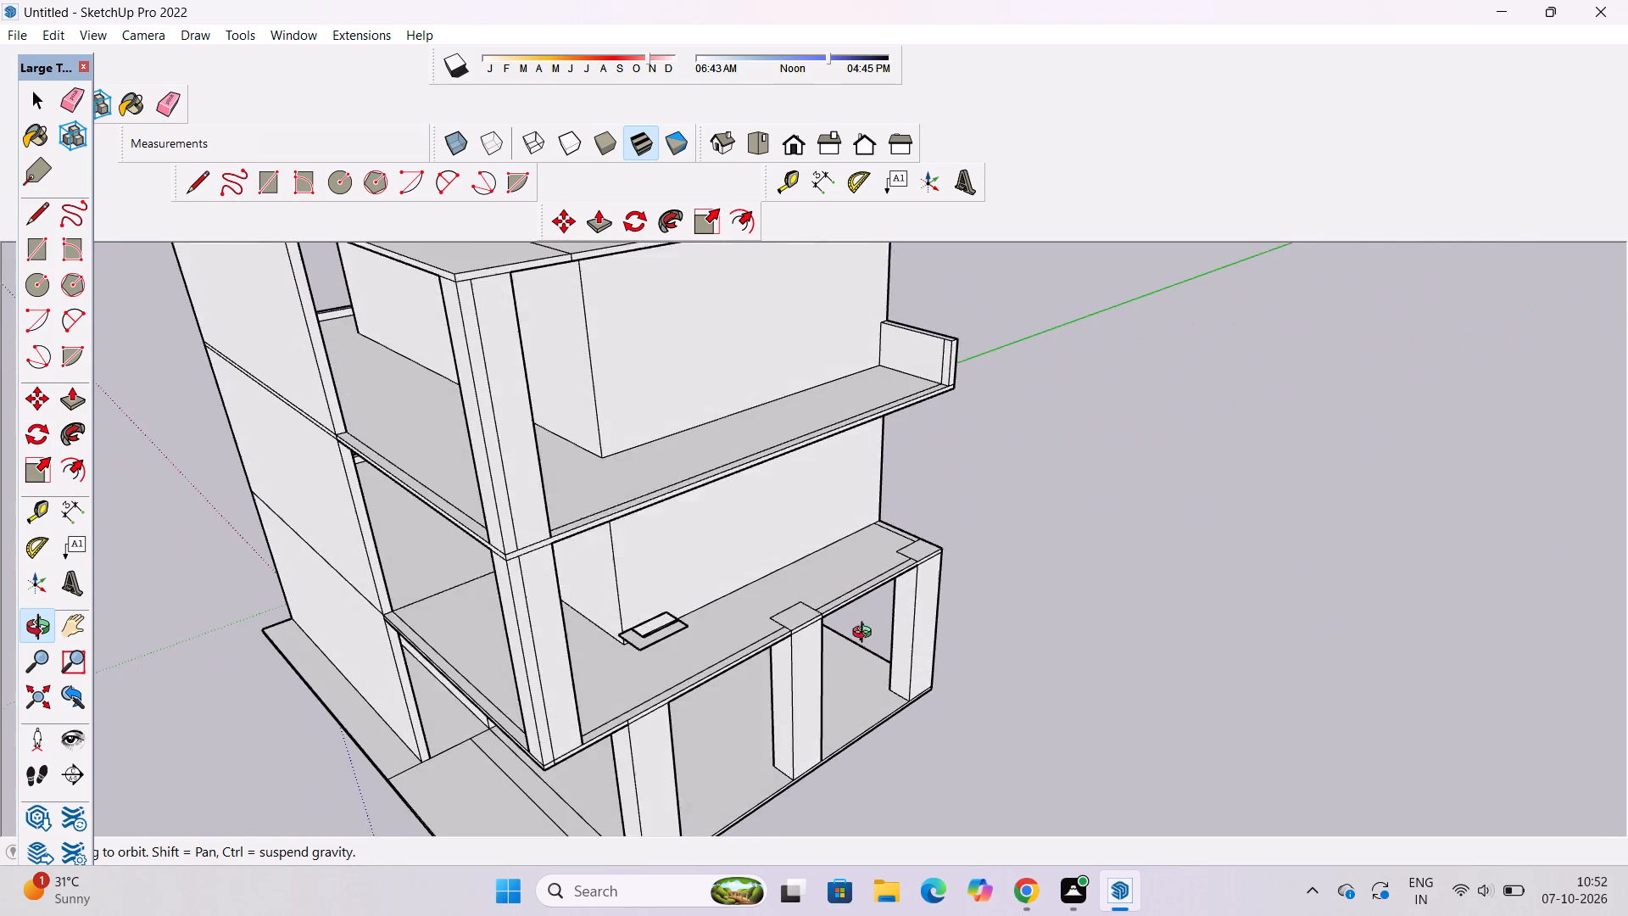
pyautogui.moveTo(866, 634); pyautogui.dragTo(865, 641)
pyautogui.moveTo(783, 650); pyautogui.dragTo(924, 625)
pyautogui.keyDown('shift'); pyautogui.moveTo(924, 625); pyautogui.dragTo(776, 689); pyautogui.keyUp('shift')
pyautogui.scroll(6, 766, 685)
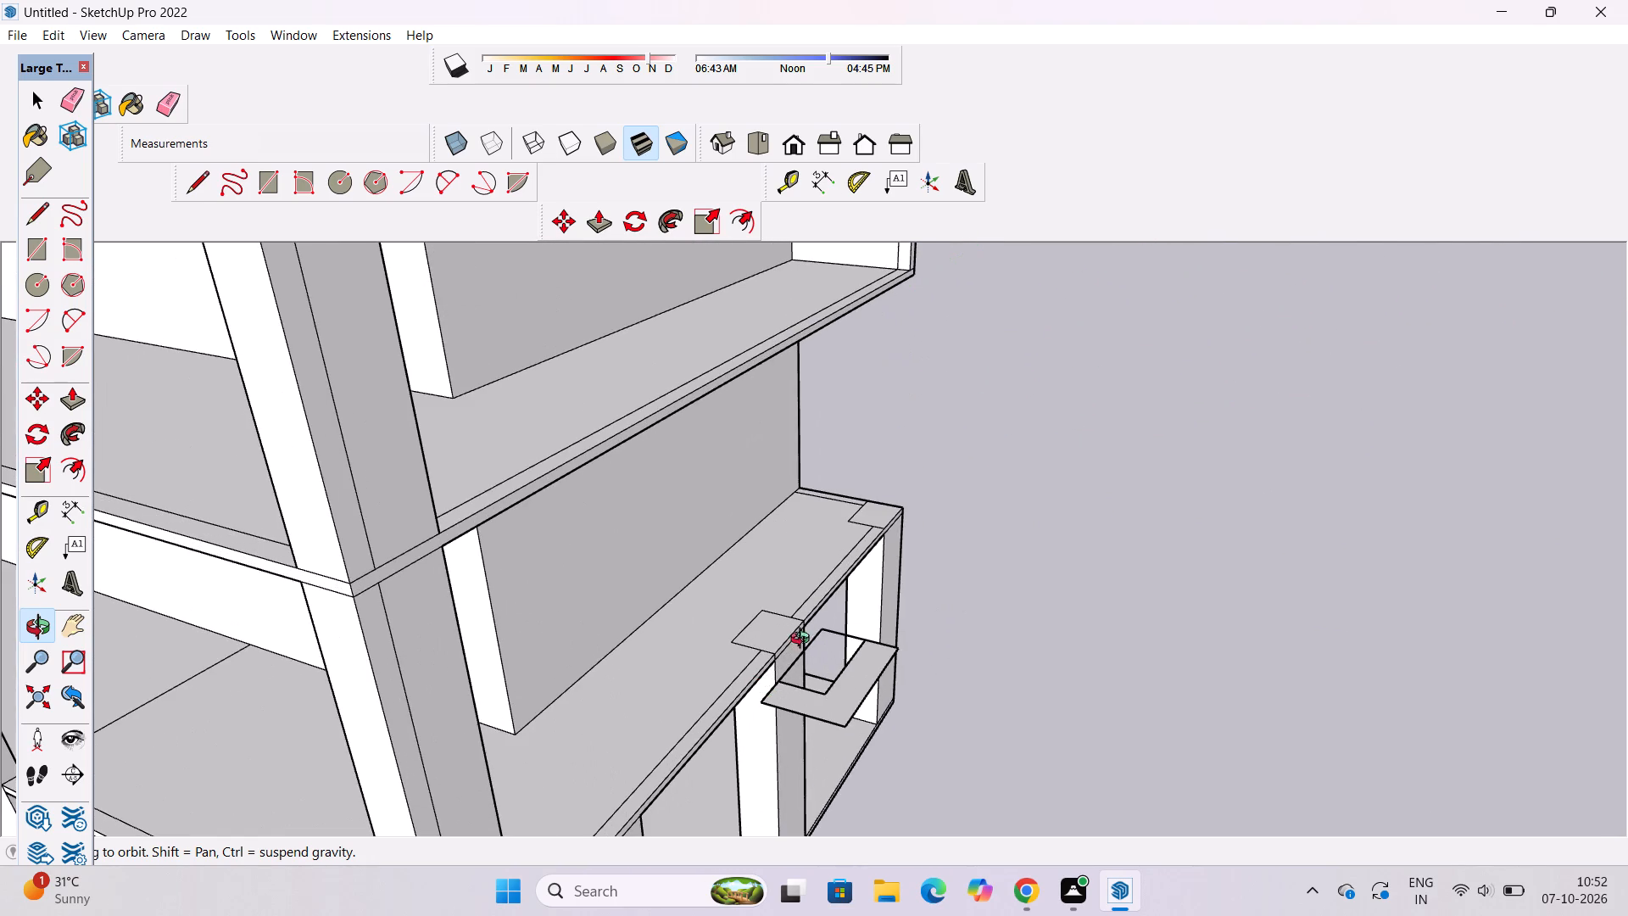
pyautogui.moveTo(864, 613); pyautogui.dragTo(485, 625)
pyautogui.moveTo(446, 650); pyautogui.dragTo(650, 652)
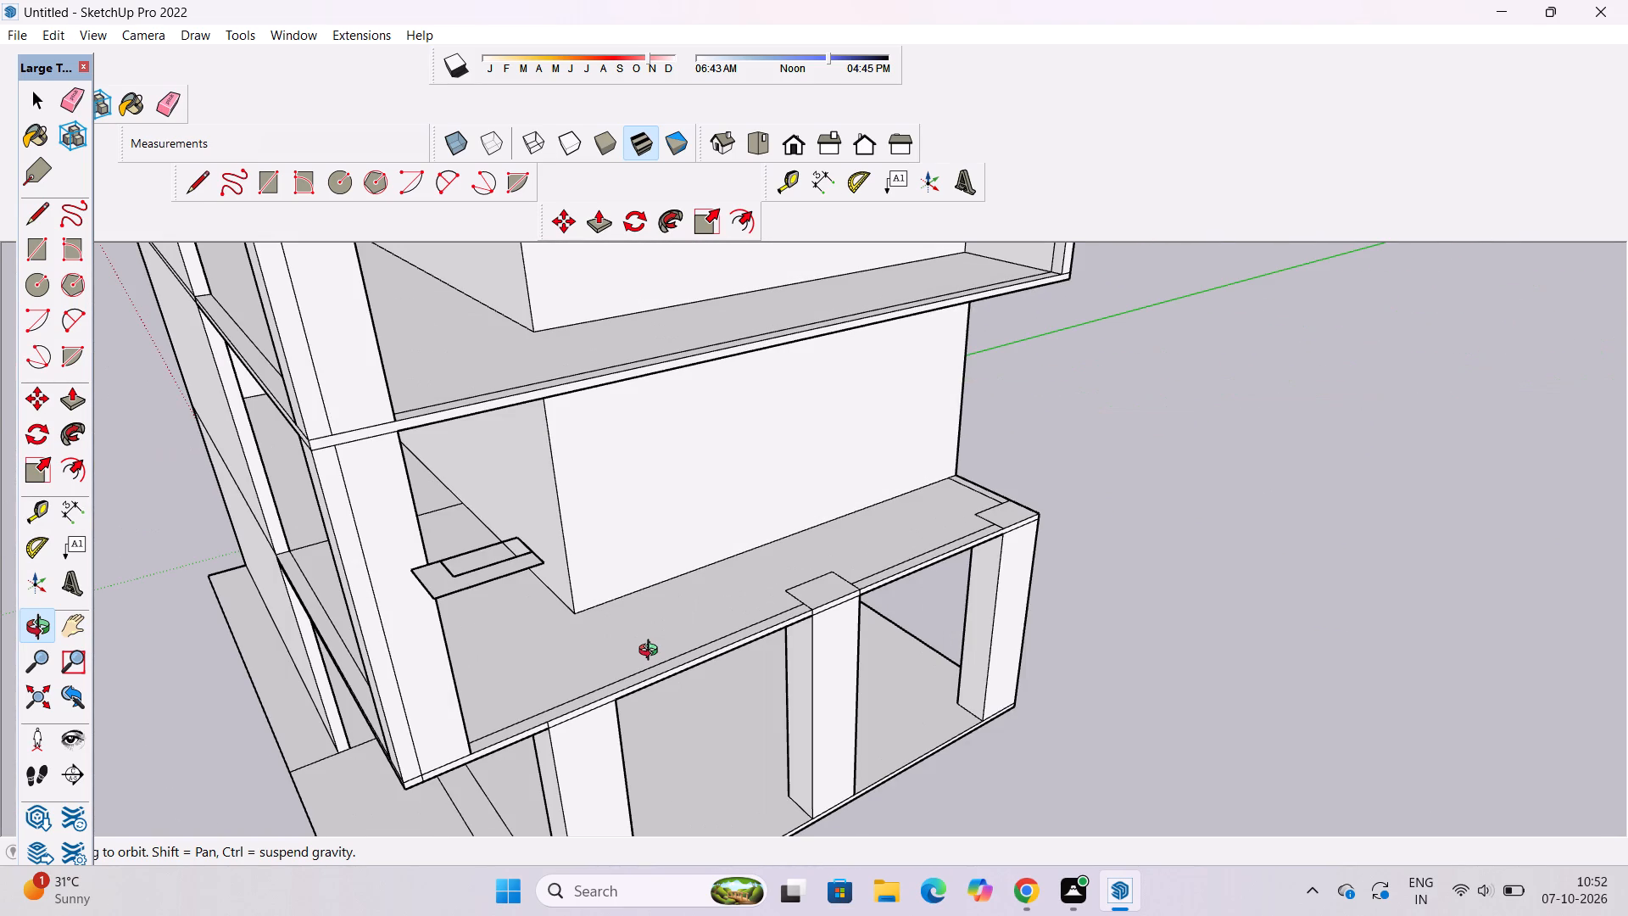
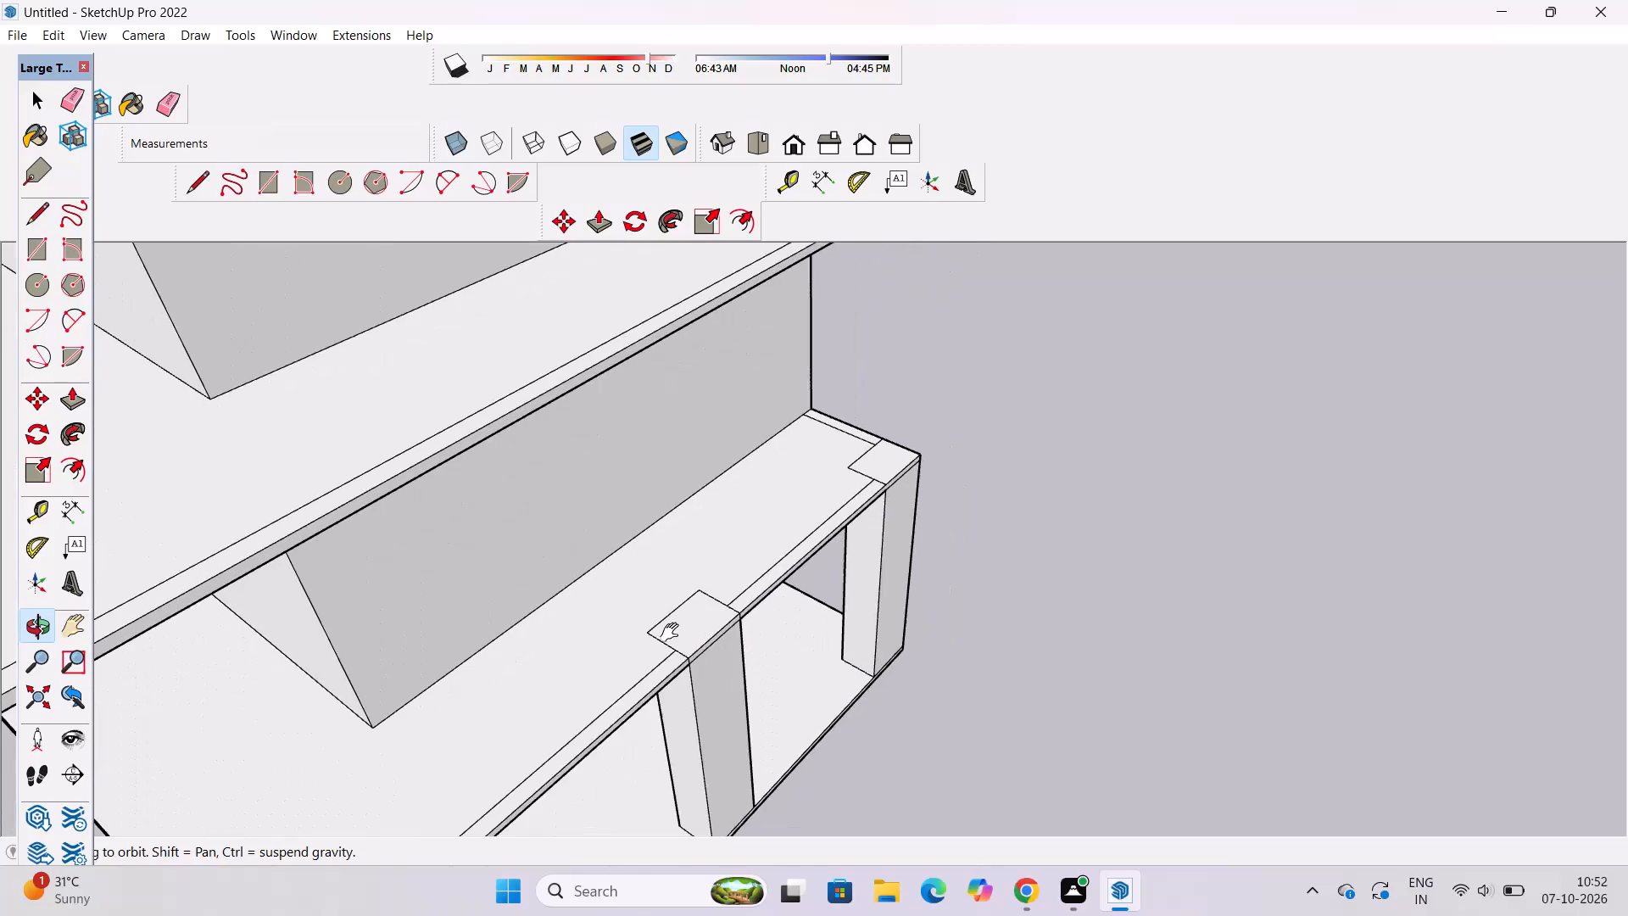
# Push/Pull the middle pillar's footprint on the lower floor slab up 40' to meet the slab above.
pyautogui.scroll(3, 705, 673)
pyautogui.keyDown('shift'); pyautogui.moveTo(705, 673); pyautogui.dragTo(621, 648); pyautogui.keyUp('shift')
pyautogui.click(621, 648)
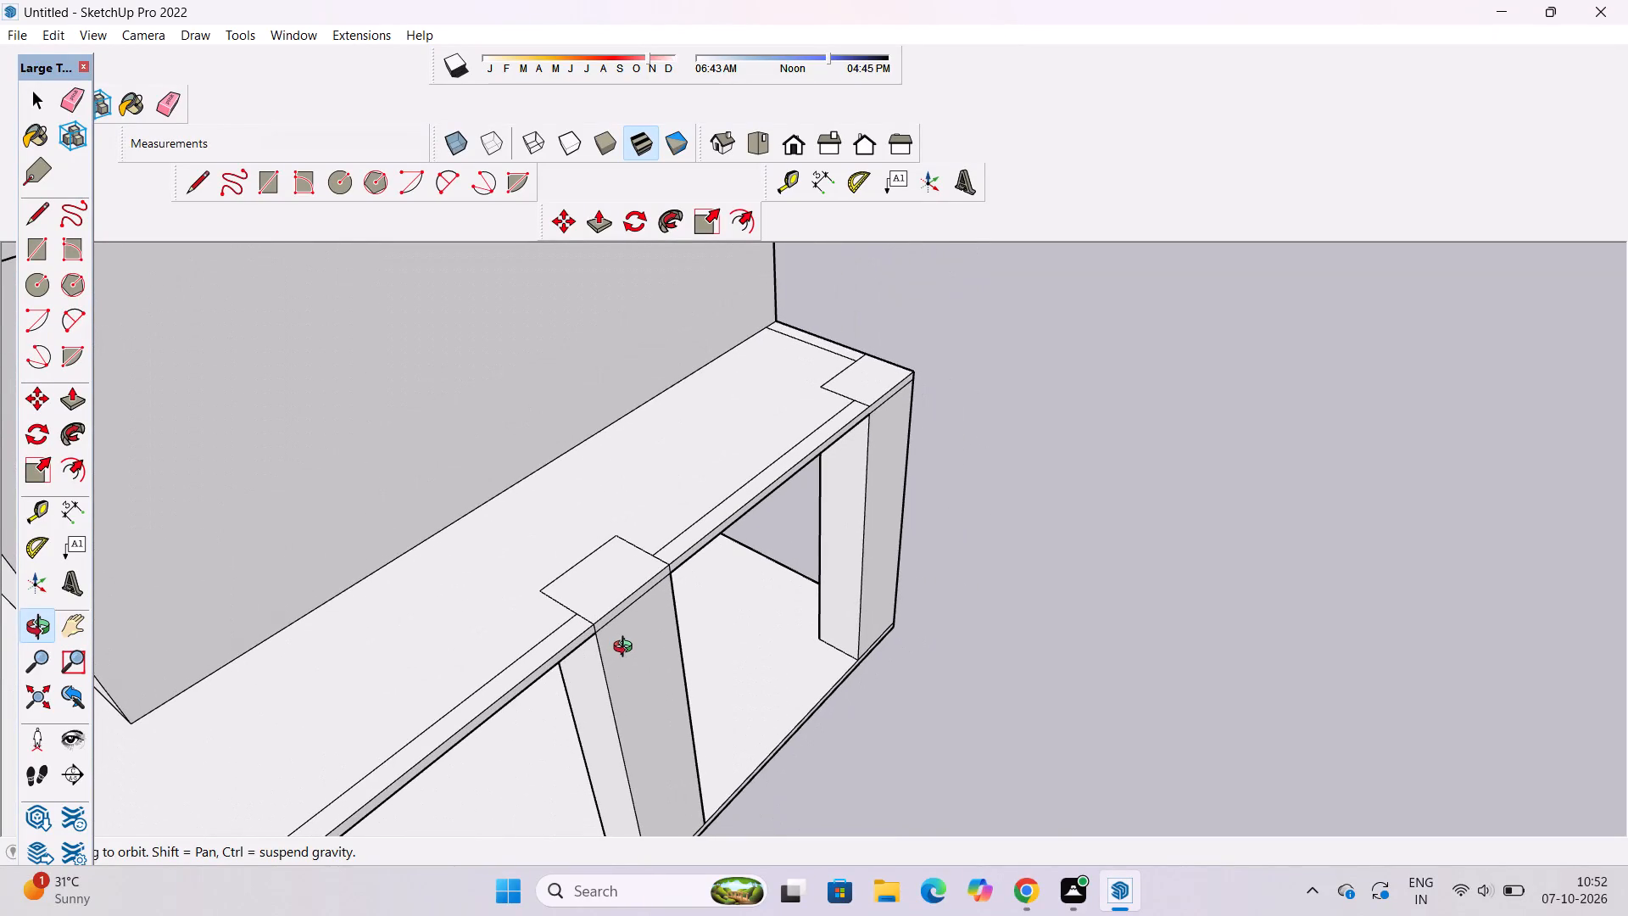
pyautogui.press('p')
pyautogui.click(590, 604)
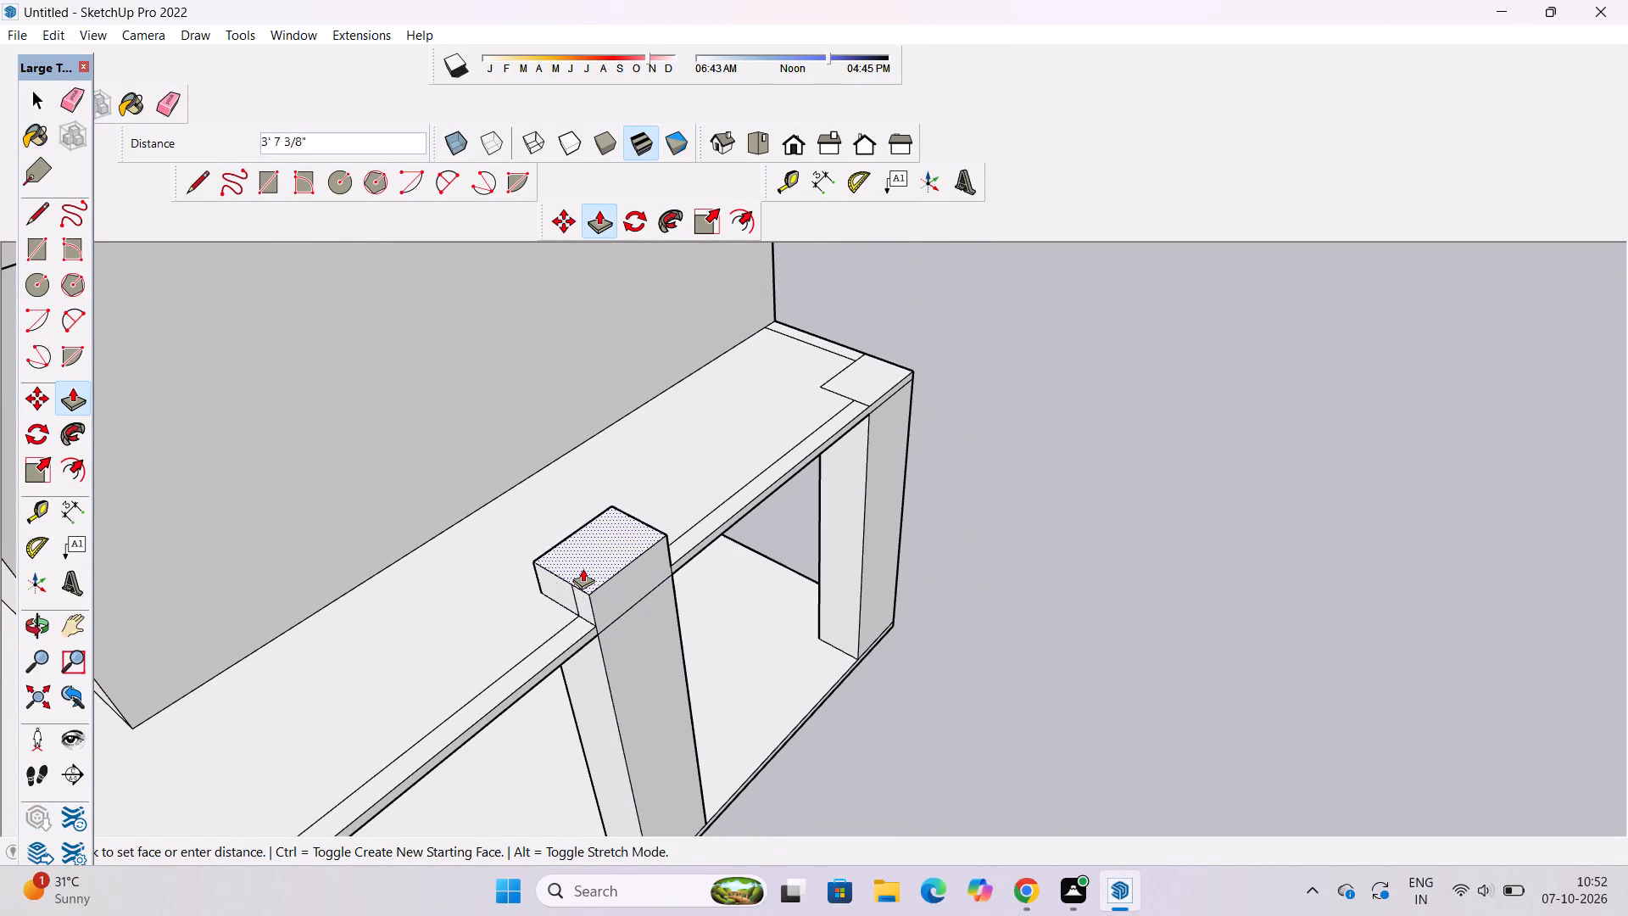
pyautogui.scroll(-11, 582, 568)
pyautogui.scroll(7, 529, 454)
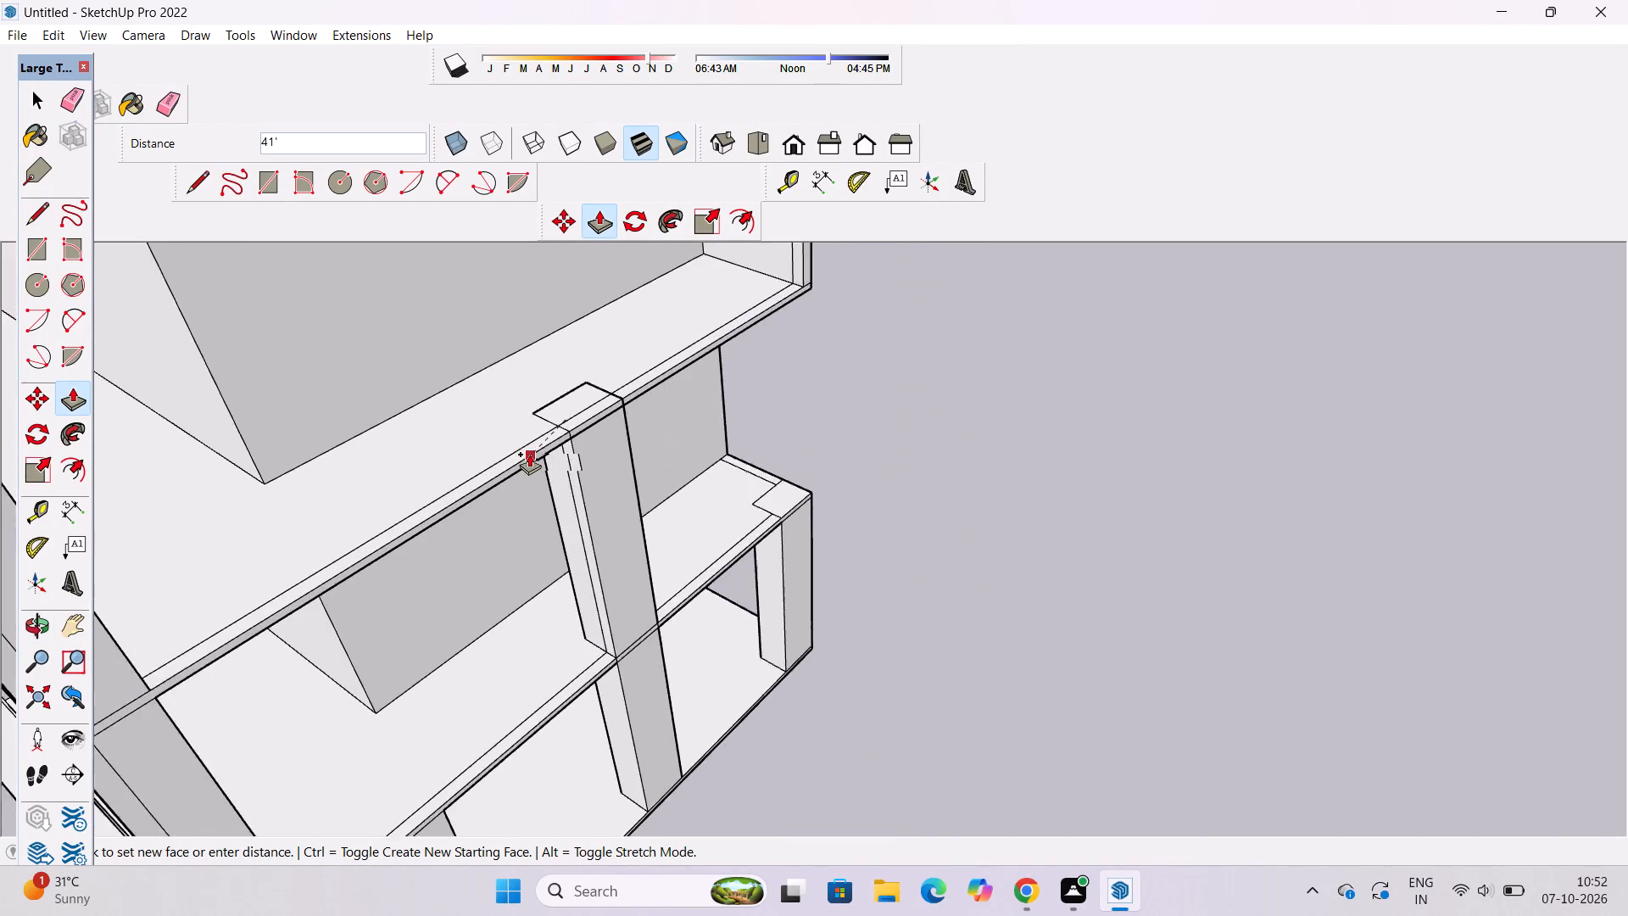
pyautogui.scroll(2, 529, 454)
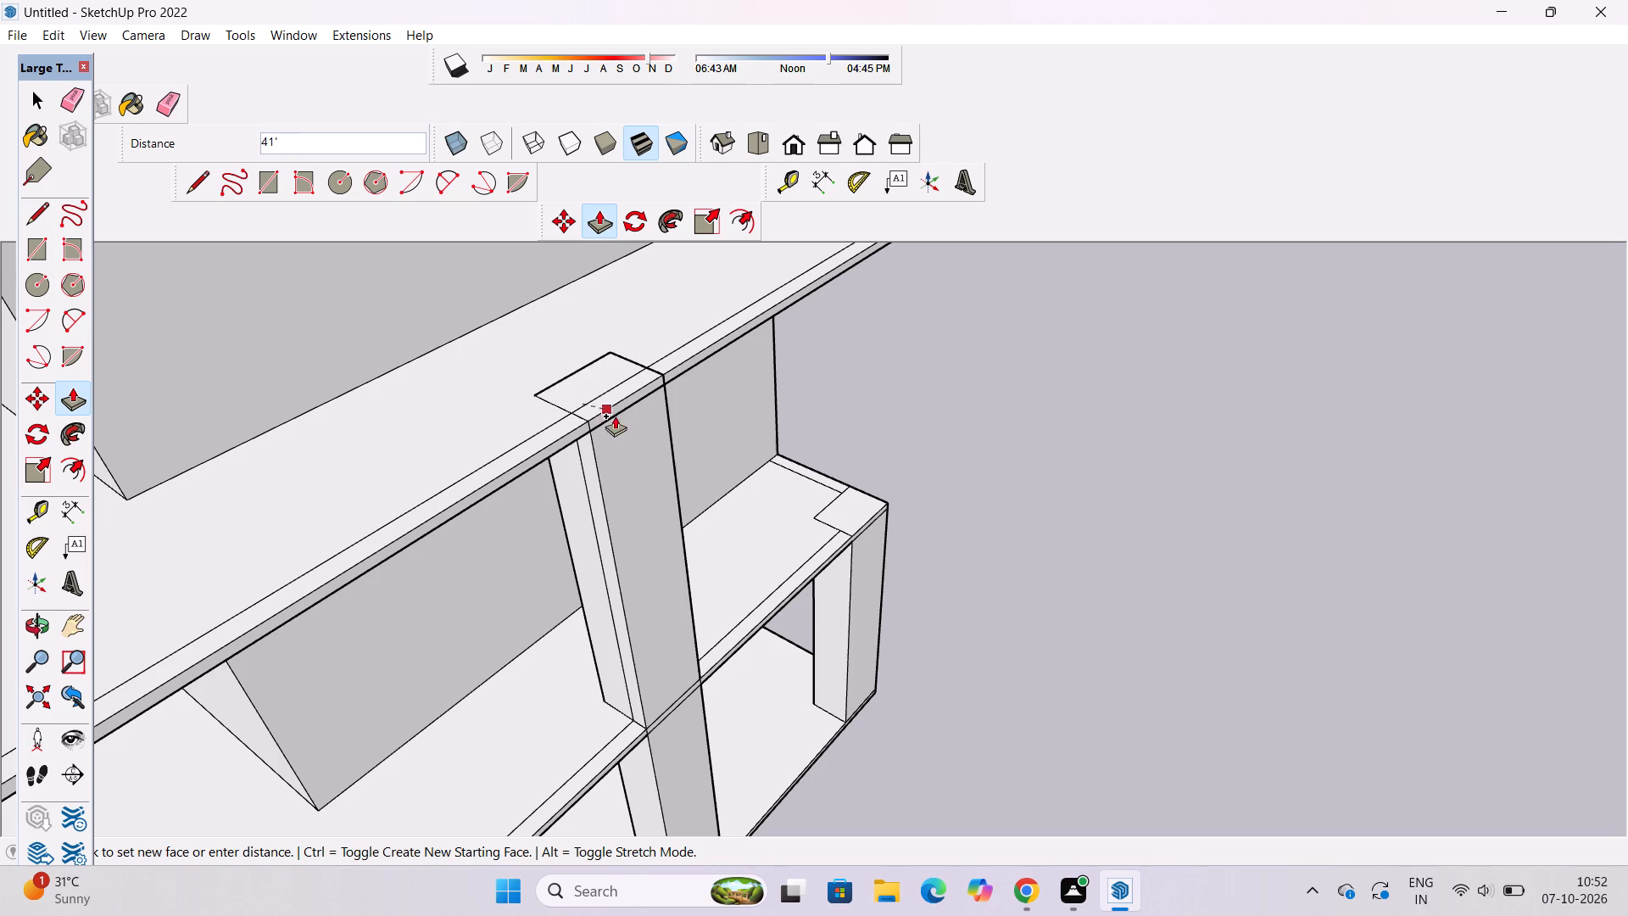
pyautogui.click(632, 409)
# Push/Pull the corner pillar's footprint on the same floor slab up 40' to the slab above.
pyautogui.scroll(-6, 320, 548)
pyautogui.scroll(5, 796, 538)
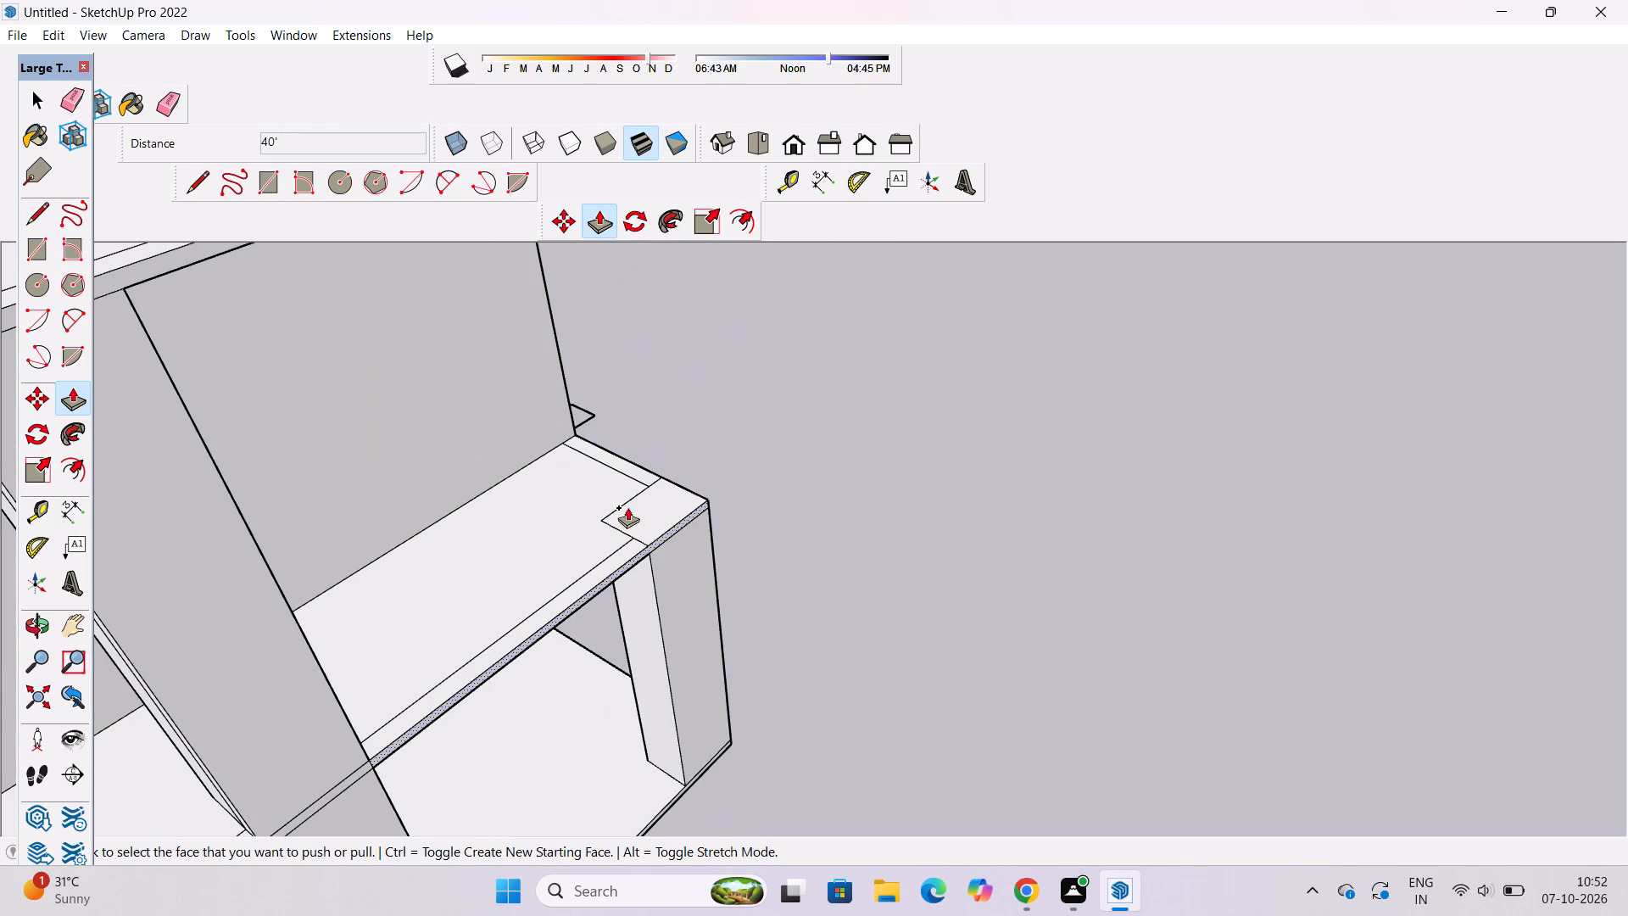
pyautogui.click(650, 513)
pyautogui.scroll(-7, 669, 385)
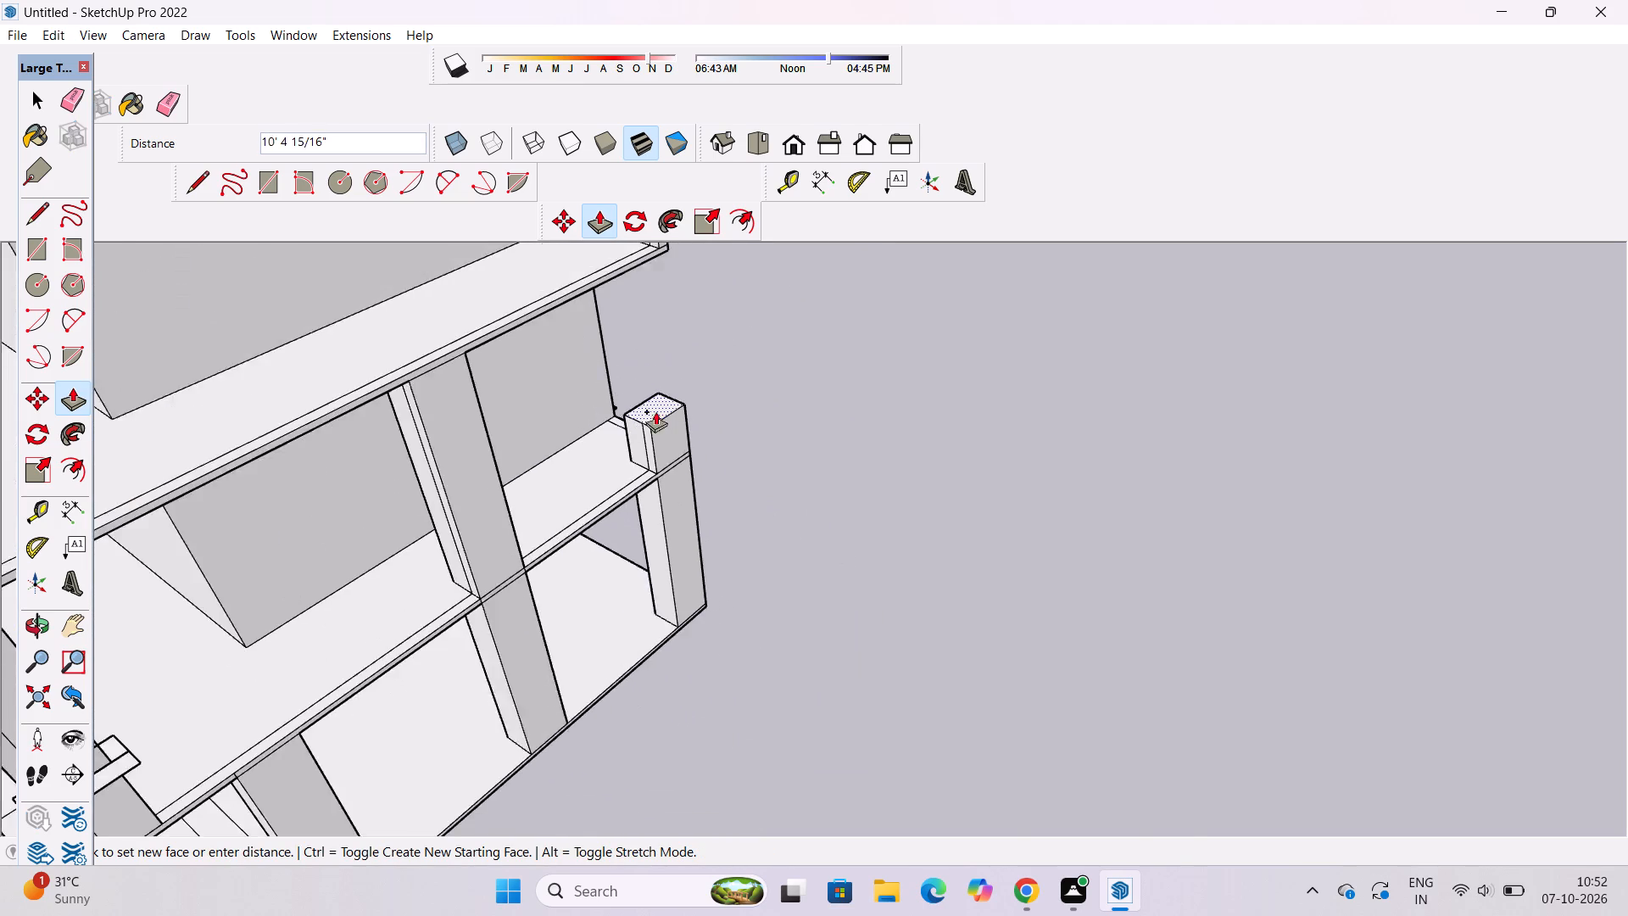
pyautogui.scroll(-6, 655, 411)
pyautogui.scroll(15, 645, 340)
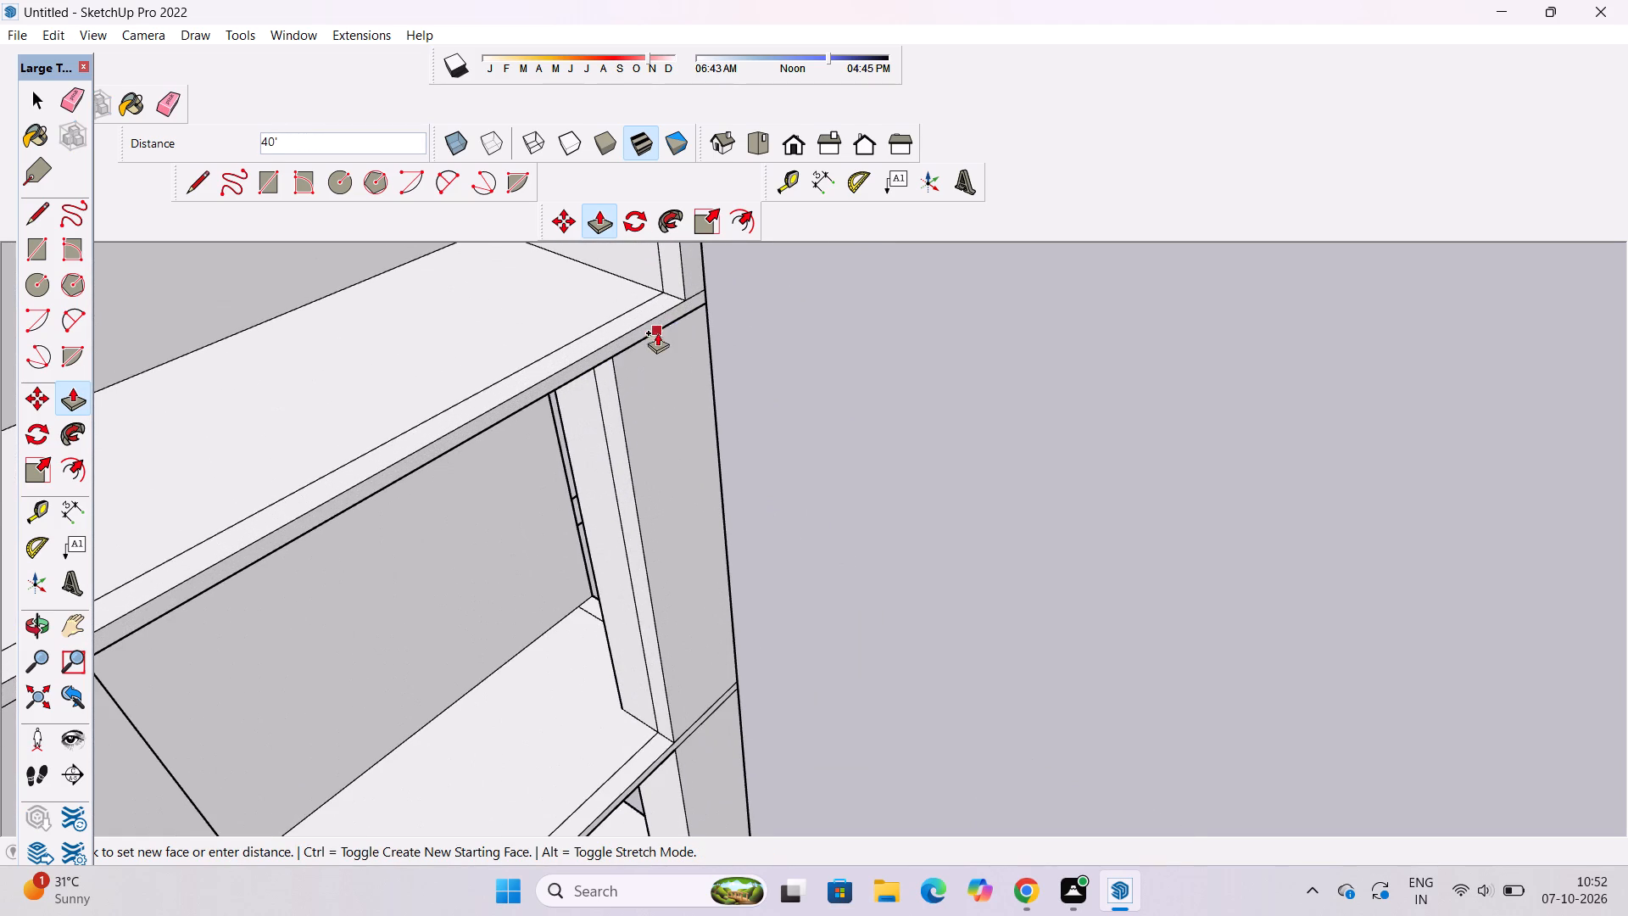
pyautogui.click(674, 322)
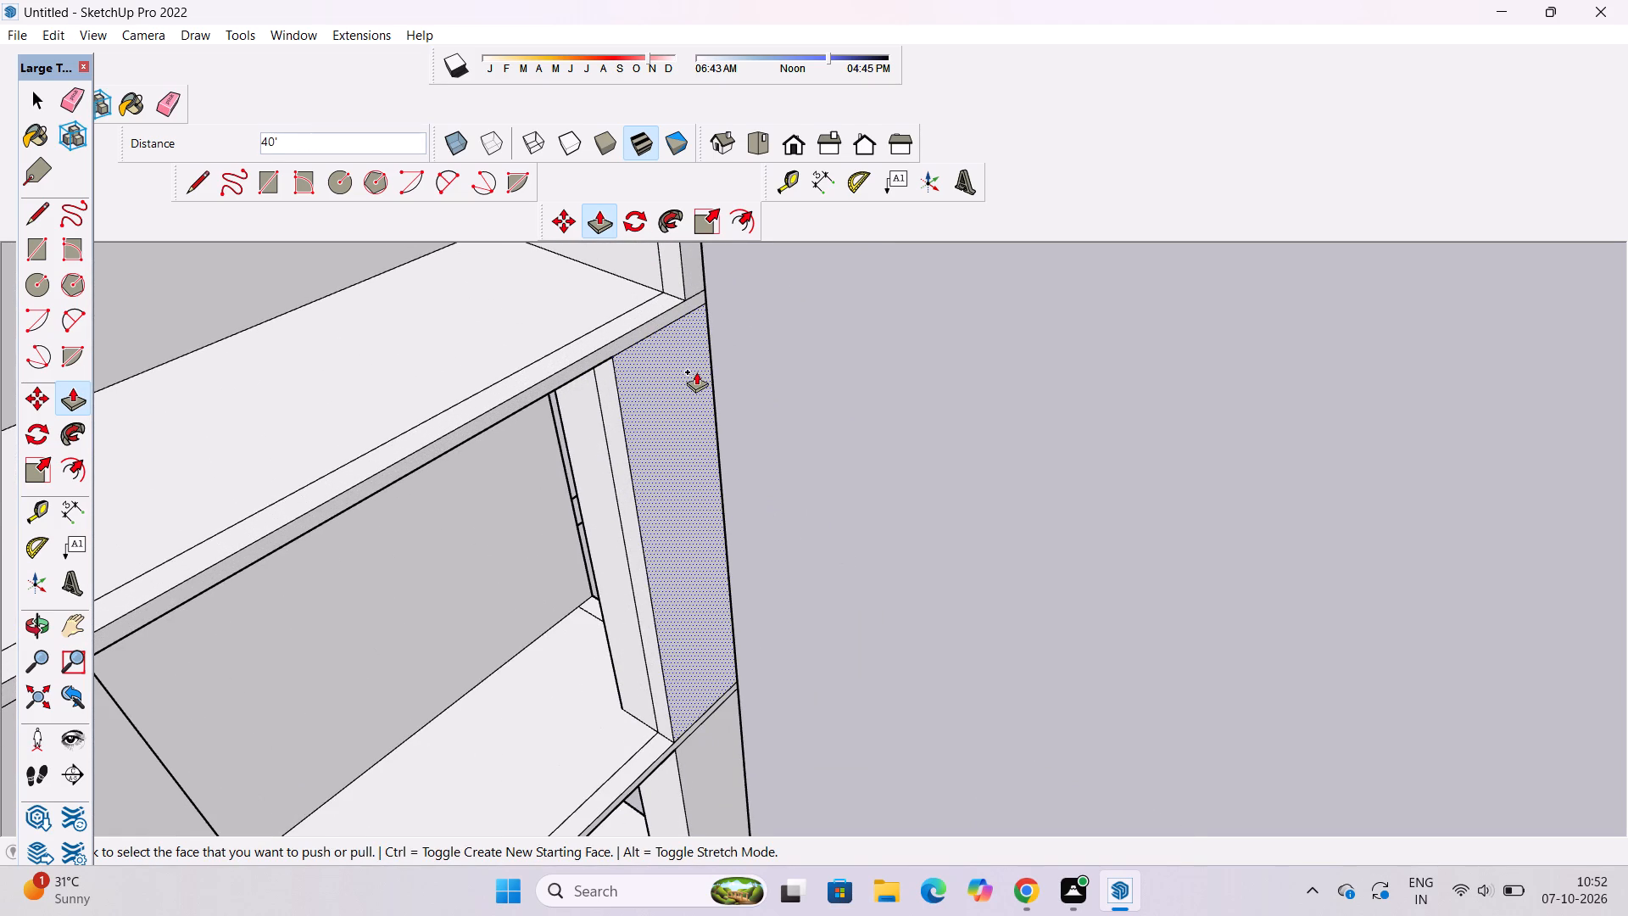
# Examine the building's pillars and floor slabs from several sides, including the open upper storeys.
pyautogui.press('o')
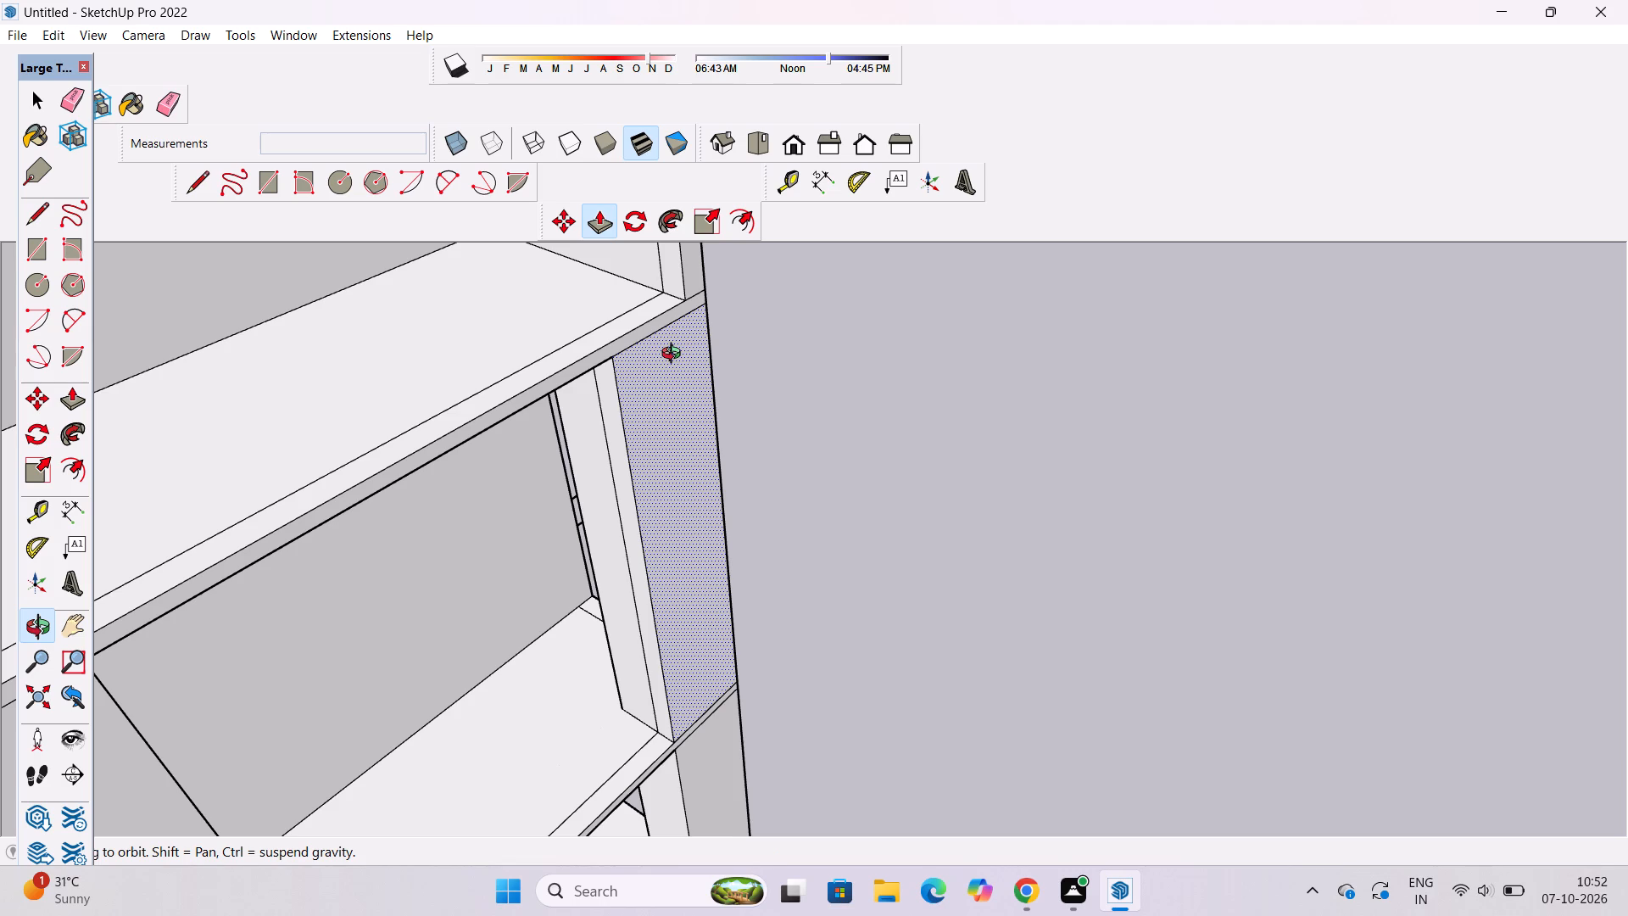
pyautogui.scroll(-4, 693, 753)
pyautogui.scroll(-1, 780, 915)
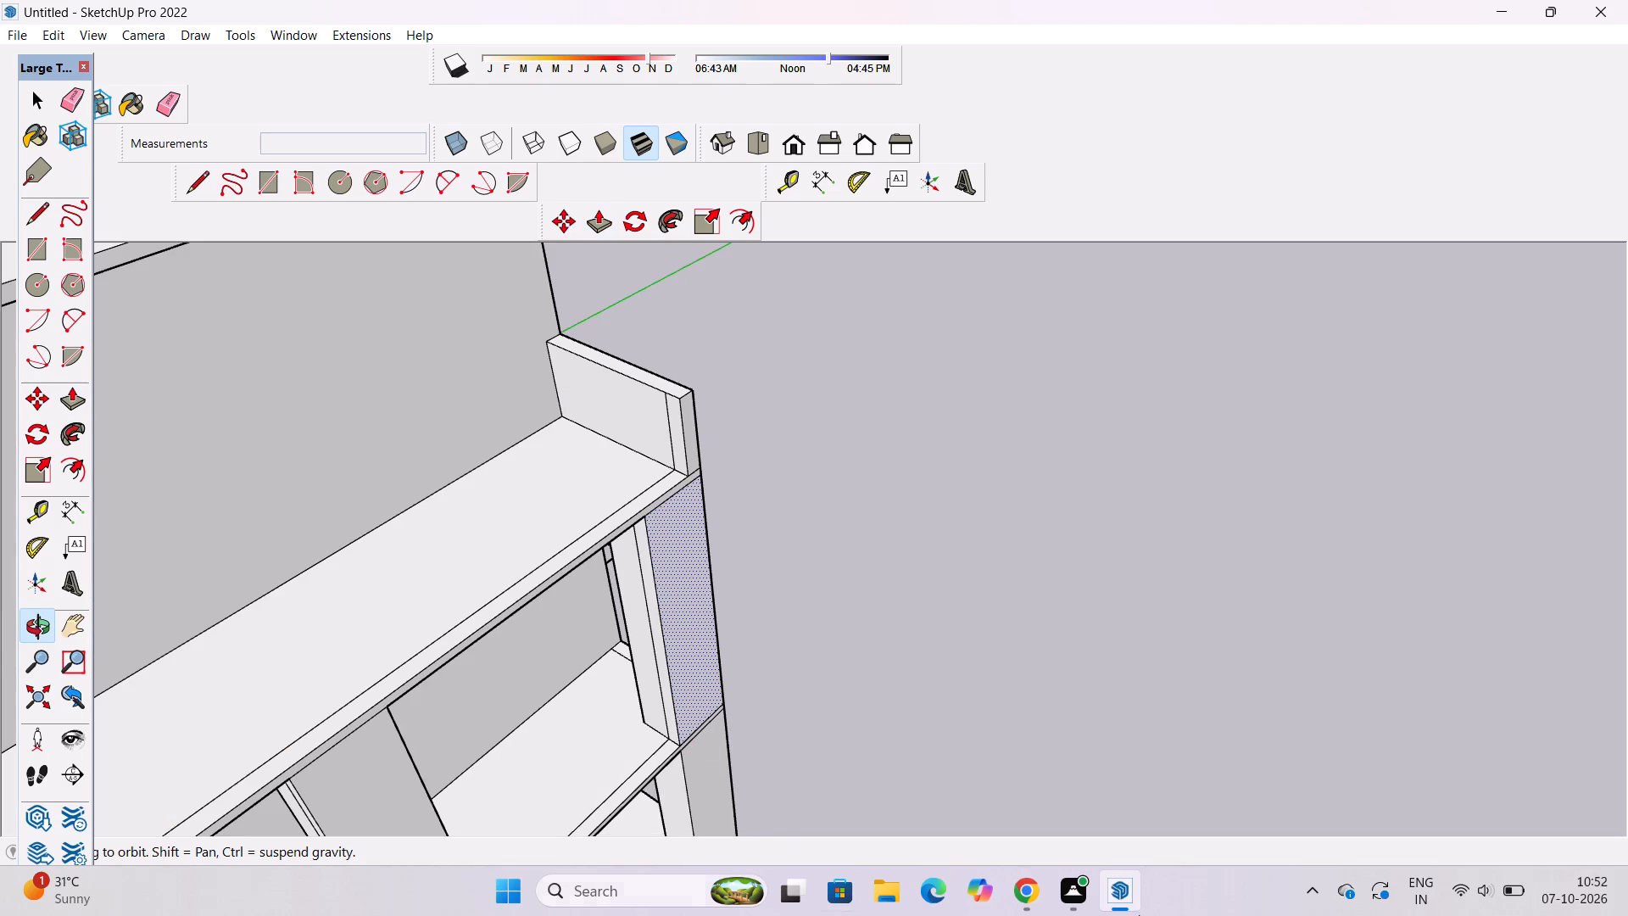
pyautogui.scroll(-4, 733, 637)
pyautogui.keyDown('shift'); pyautogui.moveTo(582, 704); pyautogui.dragTo(720, 539); pyautogui.keyUp('shift')
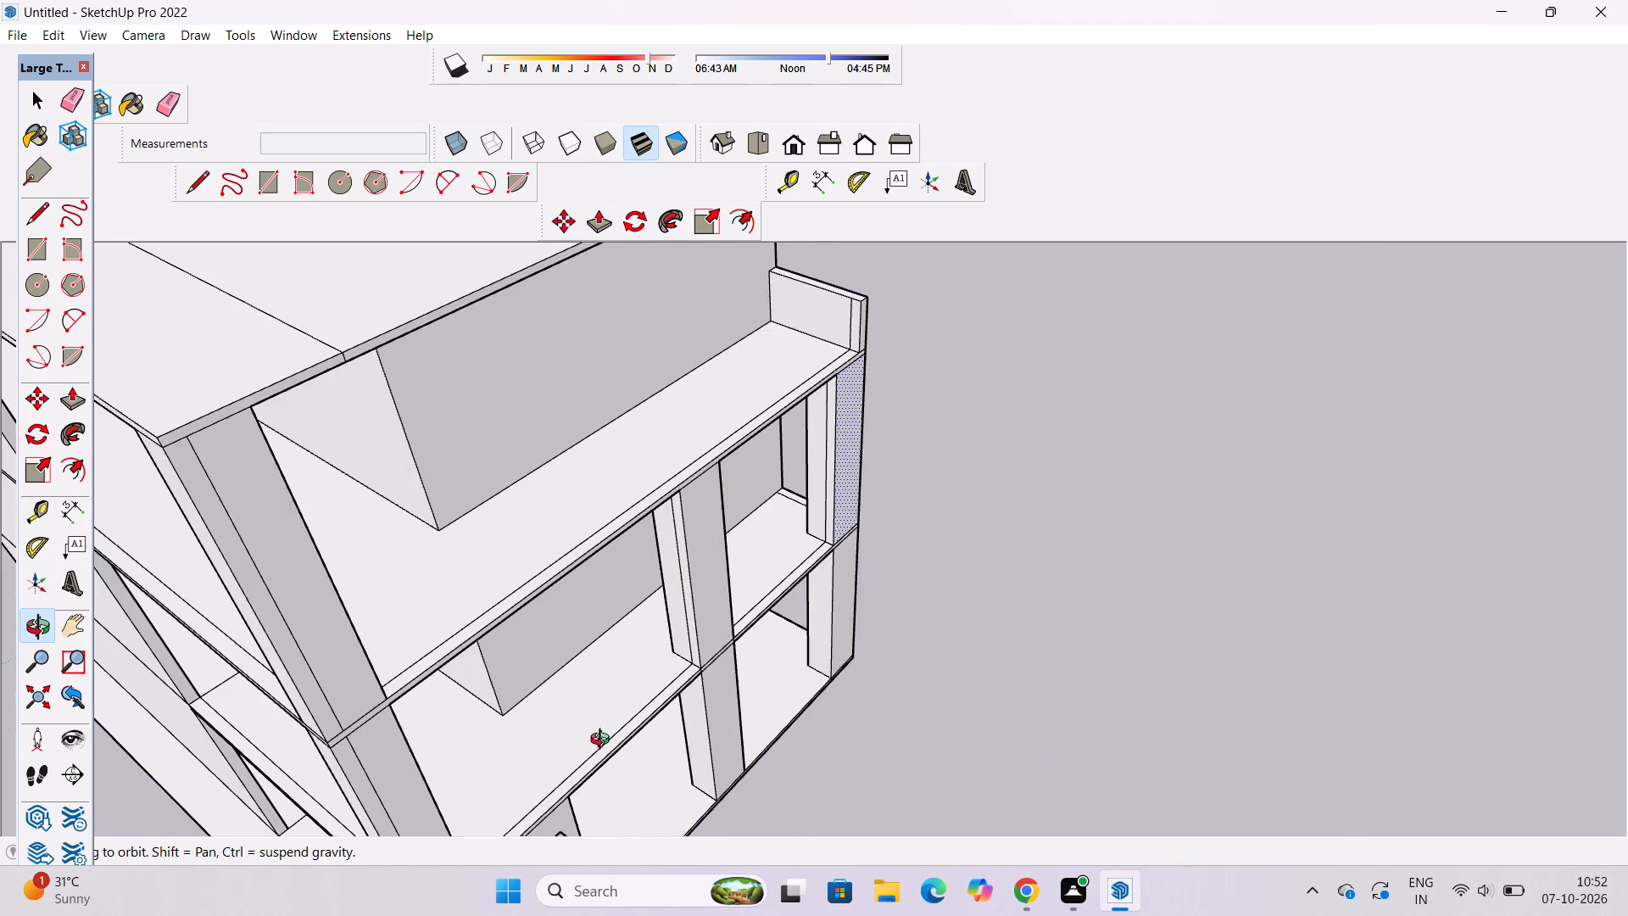
pyautogui.moveTo(604, 741); pyautogui.dragTo(802, 590)
pyautogui.scroll(-4, 752, 667)
pyautogui.moveTo(737, 685); pyautogui.dragTo(753, 678)
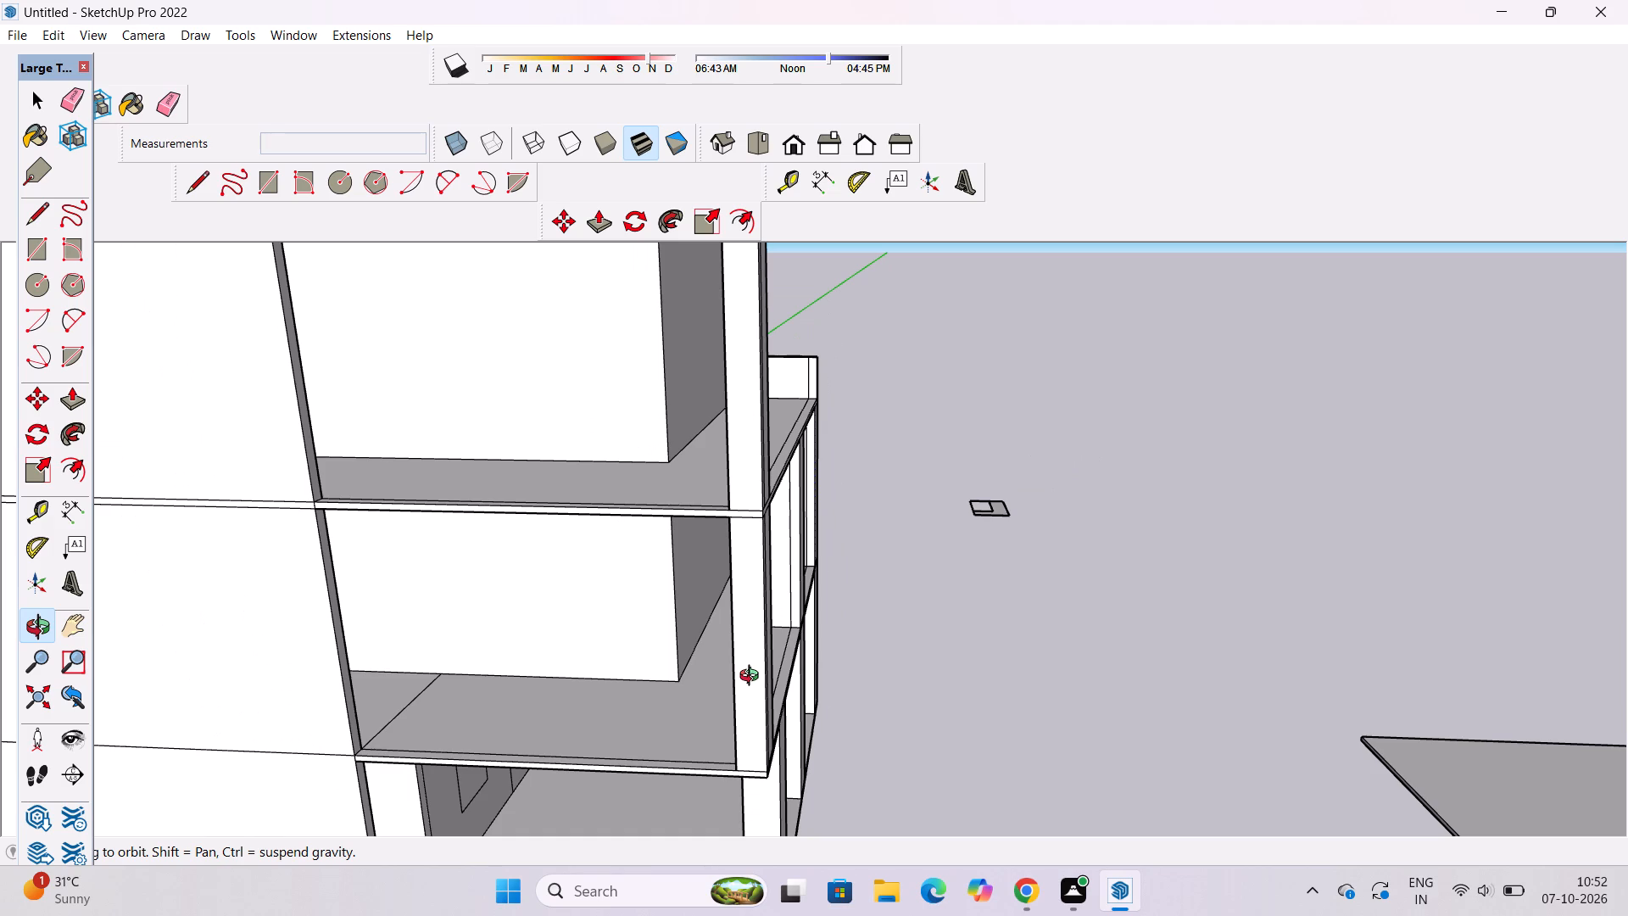
pyautogui.scroll(-4, 647, 789)
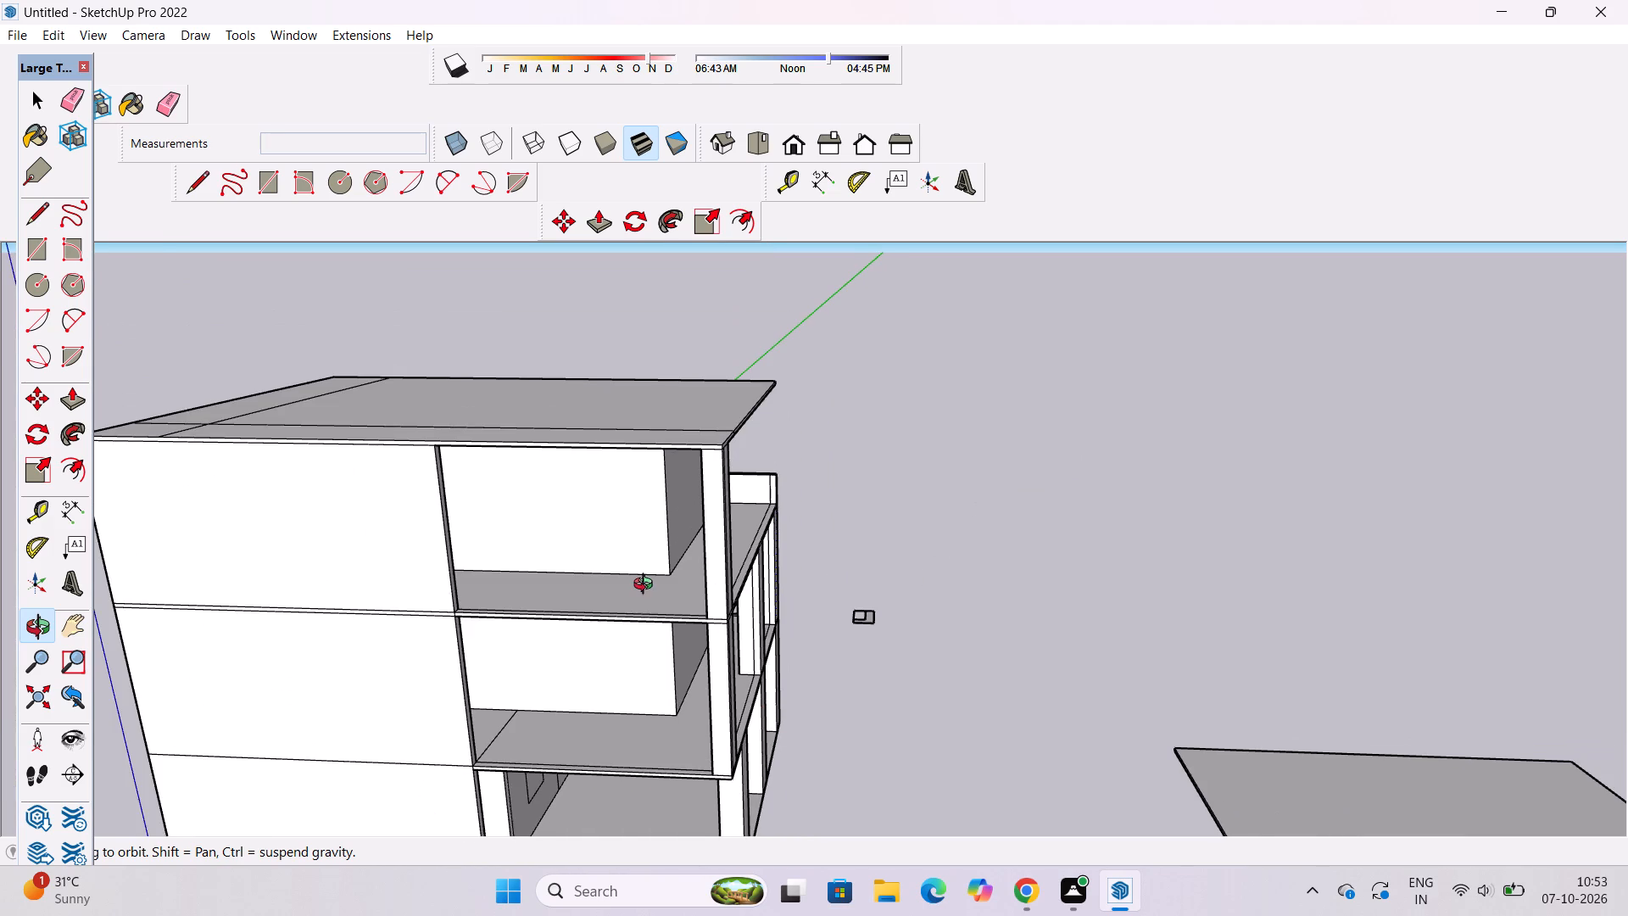
pyautogui.scroll(4, 647, 586)
pyautogui.keyDown('shift'); pyautogui.moveTo(614, 627); pyautogui.dragTo(850, 589); pyautogui.keyUp('shift')
pyautogui.moveTo(850, 583); pyautogui.dragTo(817, 694)
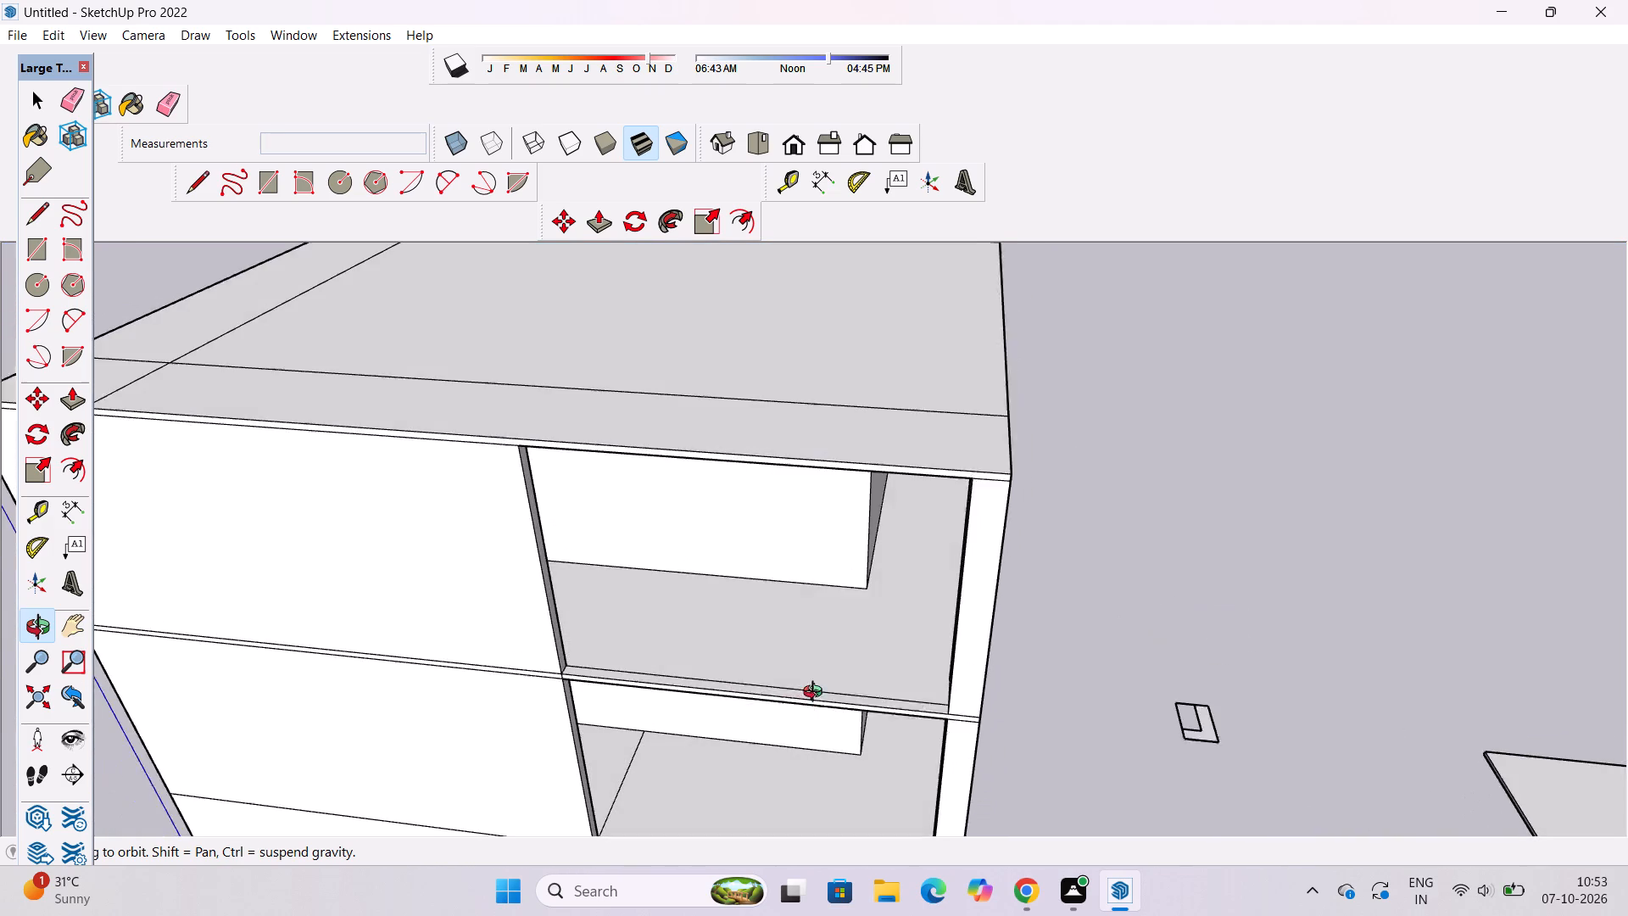
pyautogui.moveTo(817, 694); pyautogui.dragTo(814, 700)
pyautogui.moveTo(748, 721); pyautogui.dragTo(481, 660)
pyautogui.moveTo(977, 581); pyautogui.dragTo(761, 604)
pyautogui.scroll(3, 626, 640)
pyautogui.moveTo(625, 645); pyautogui.dragTo(626, 695)
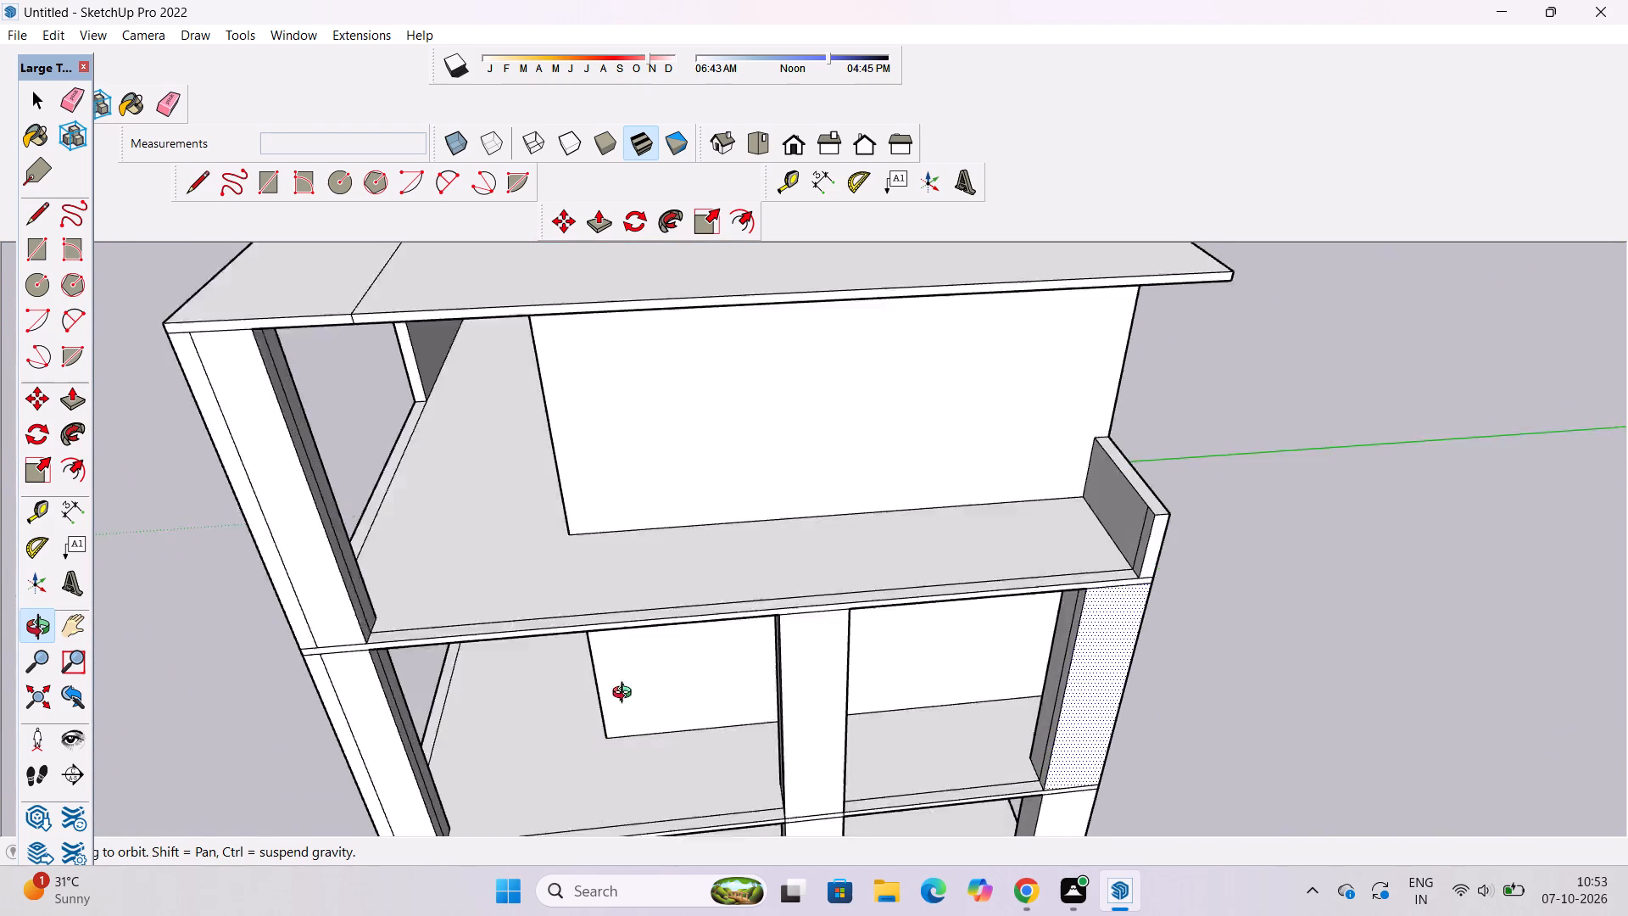
pyautogui.moveTo(626, 695); pyautogui.dragTo(517, 595)
pyautogui.keyDown('shift'); pyautogui.scroll(-4, 622, 562); pyautogui.keyUp('shift')
pyautogui.keyDown('shift'); pyautogui.moveTo(657, 584); pyautogui.dragTo(582, 603); pyautogui.keyUp('shift')
pyautogui.moveTo(582, 603); pyautogui.dragTo(545, 588)
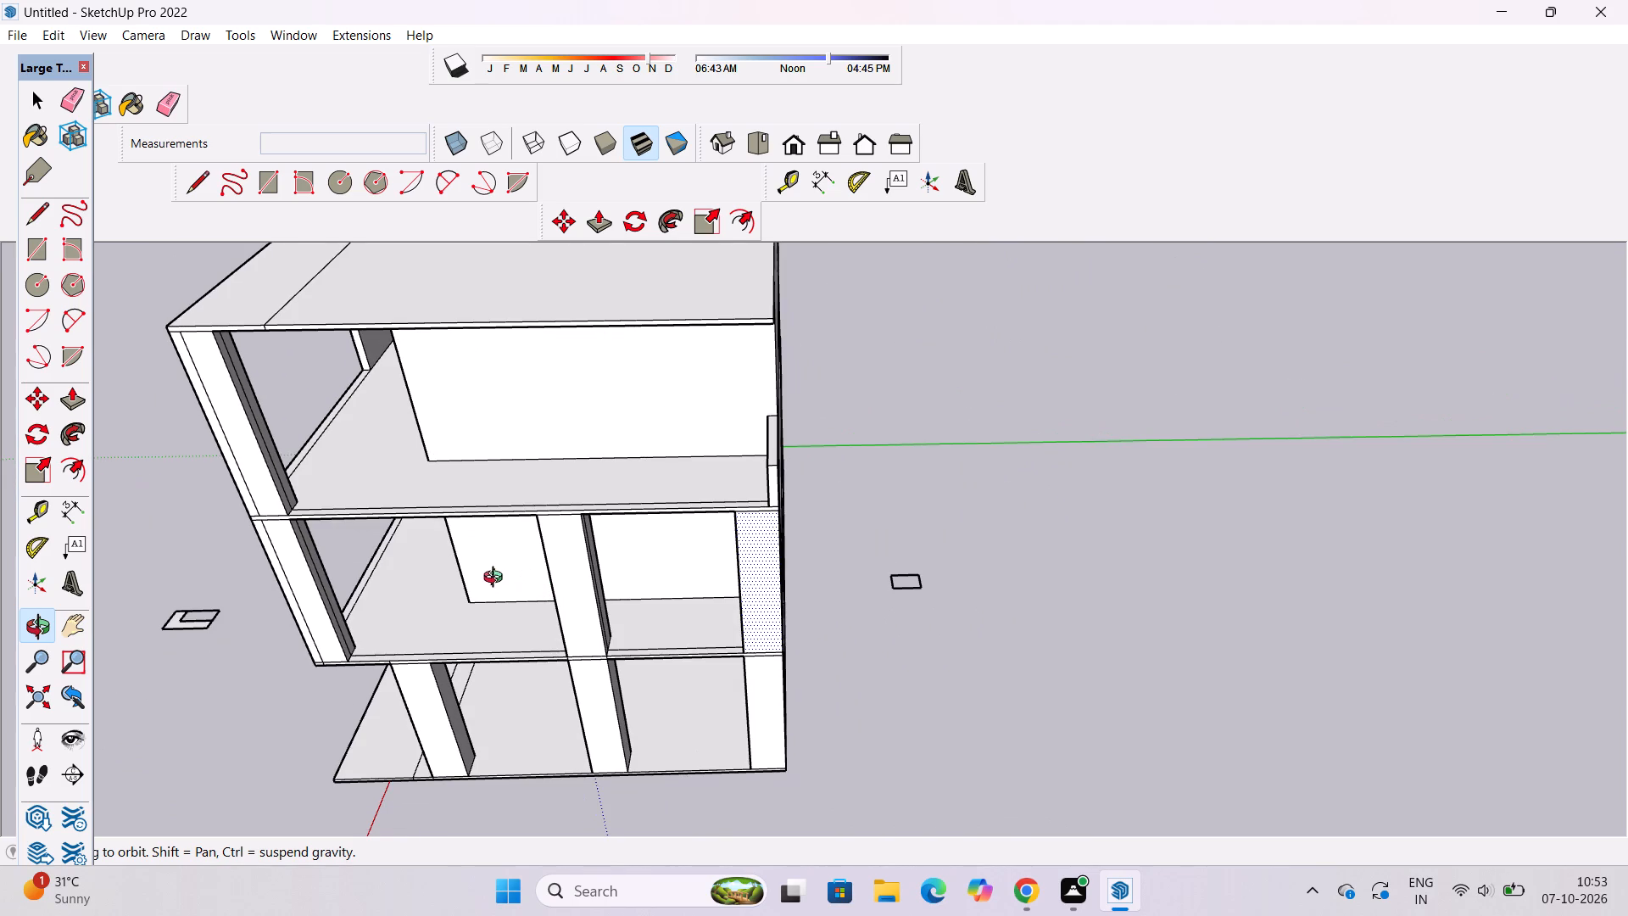
# Copy the loose rectangle beside the building onto the upper floor slab above the middle pillar, about 133' 8" away.
pyautogui.press('space')
pyautogui.scroll(2, 976, 560)
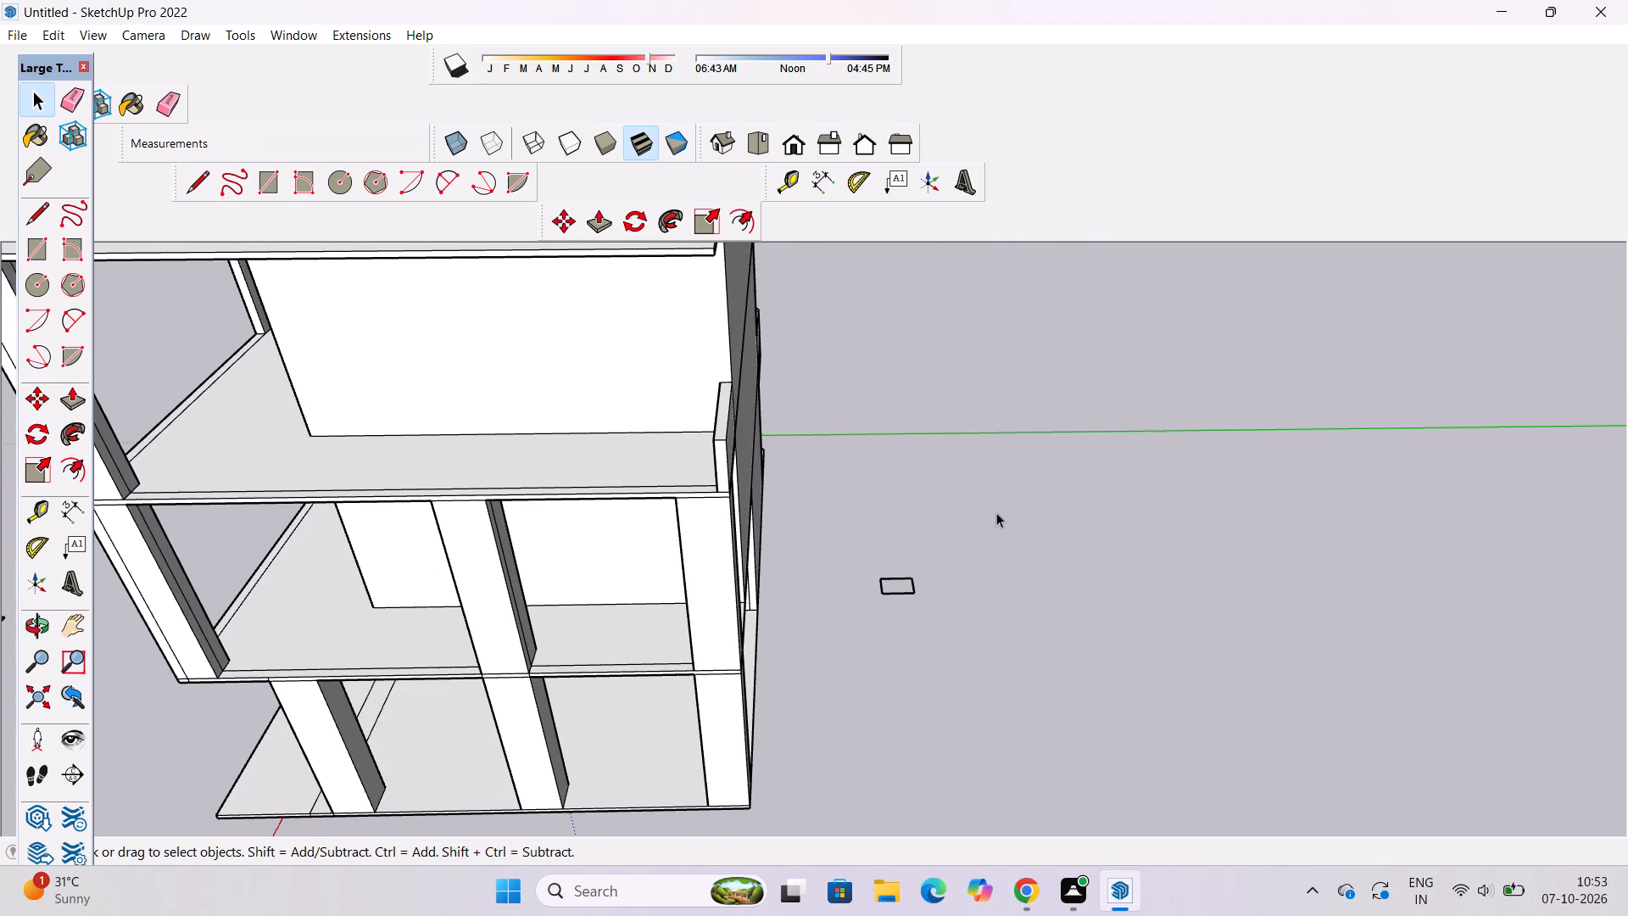
pyautogui.scroll(1, 996, 512)
pyautogui.moveTo(1001, 506); pyautogui.dragTo(833, 644)
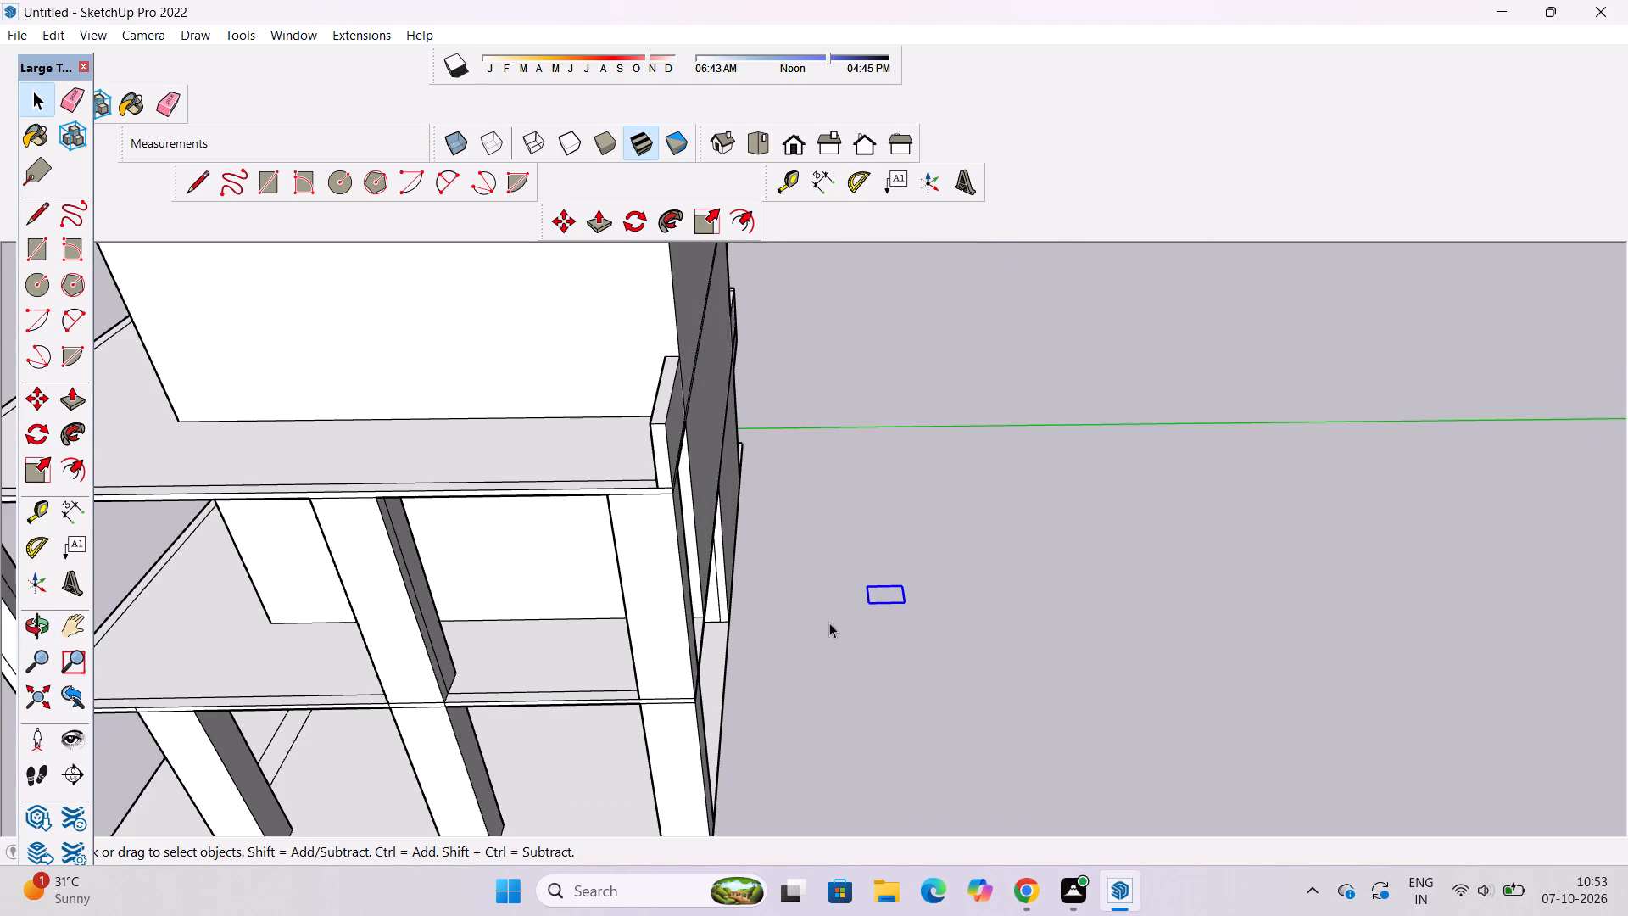
pyautogui.press('m')
pyautogui.scroll(9, 858, 592)
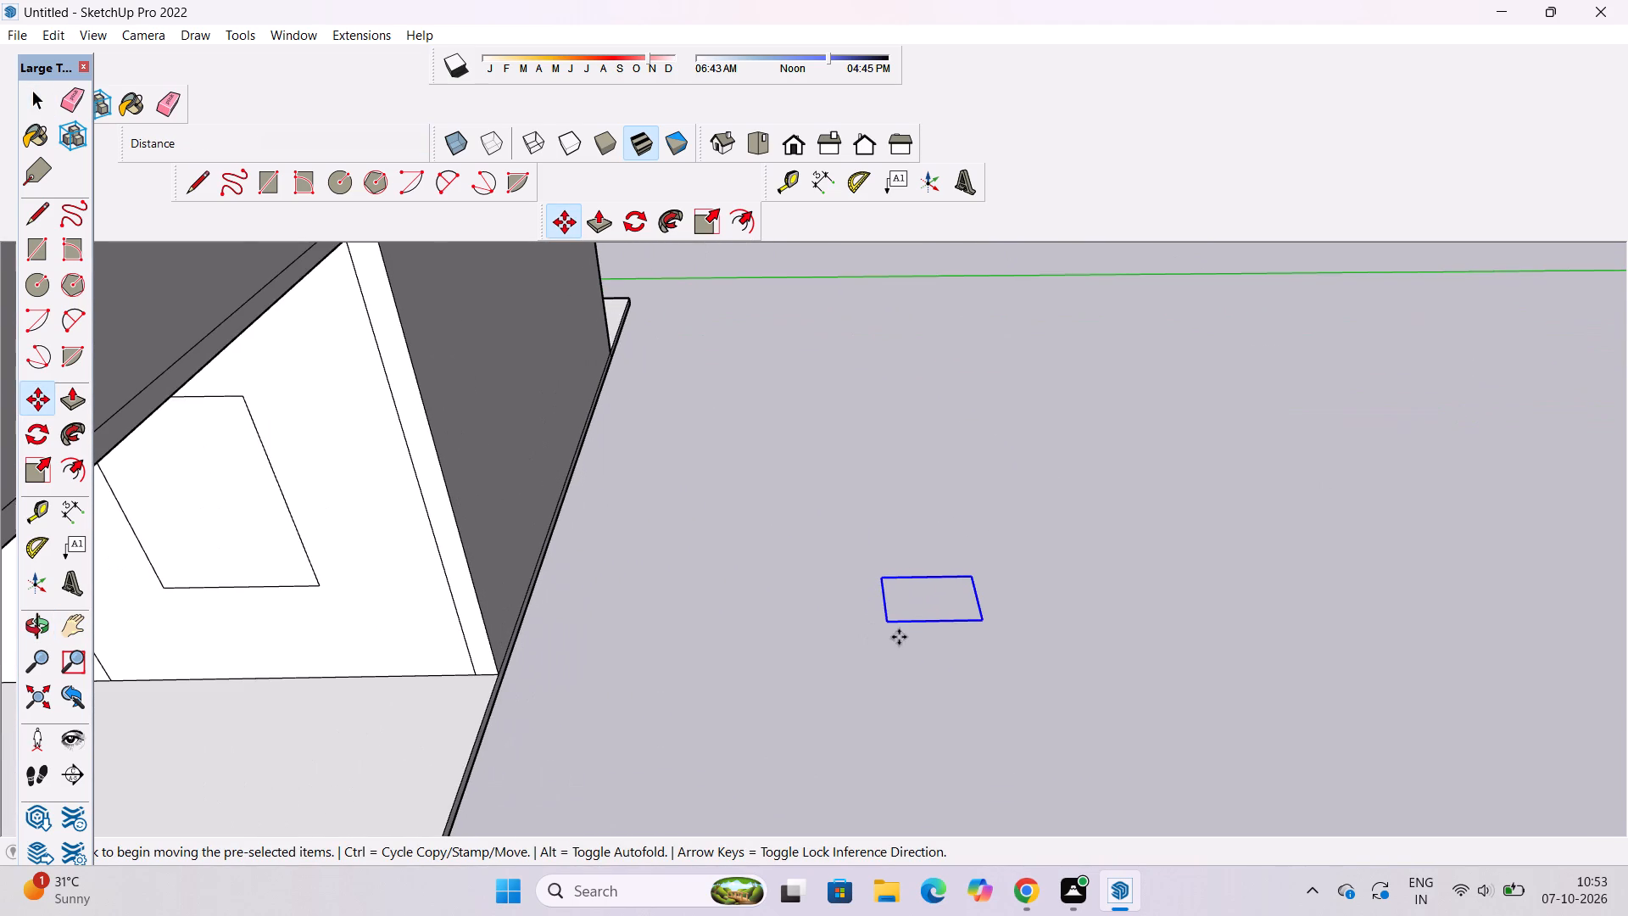
pyautogui.click(934, 620)
pyautogui.scroll(-4, 1084, 612)
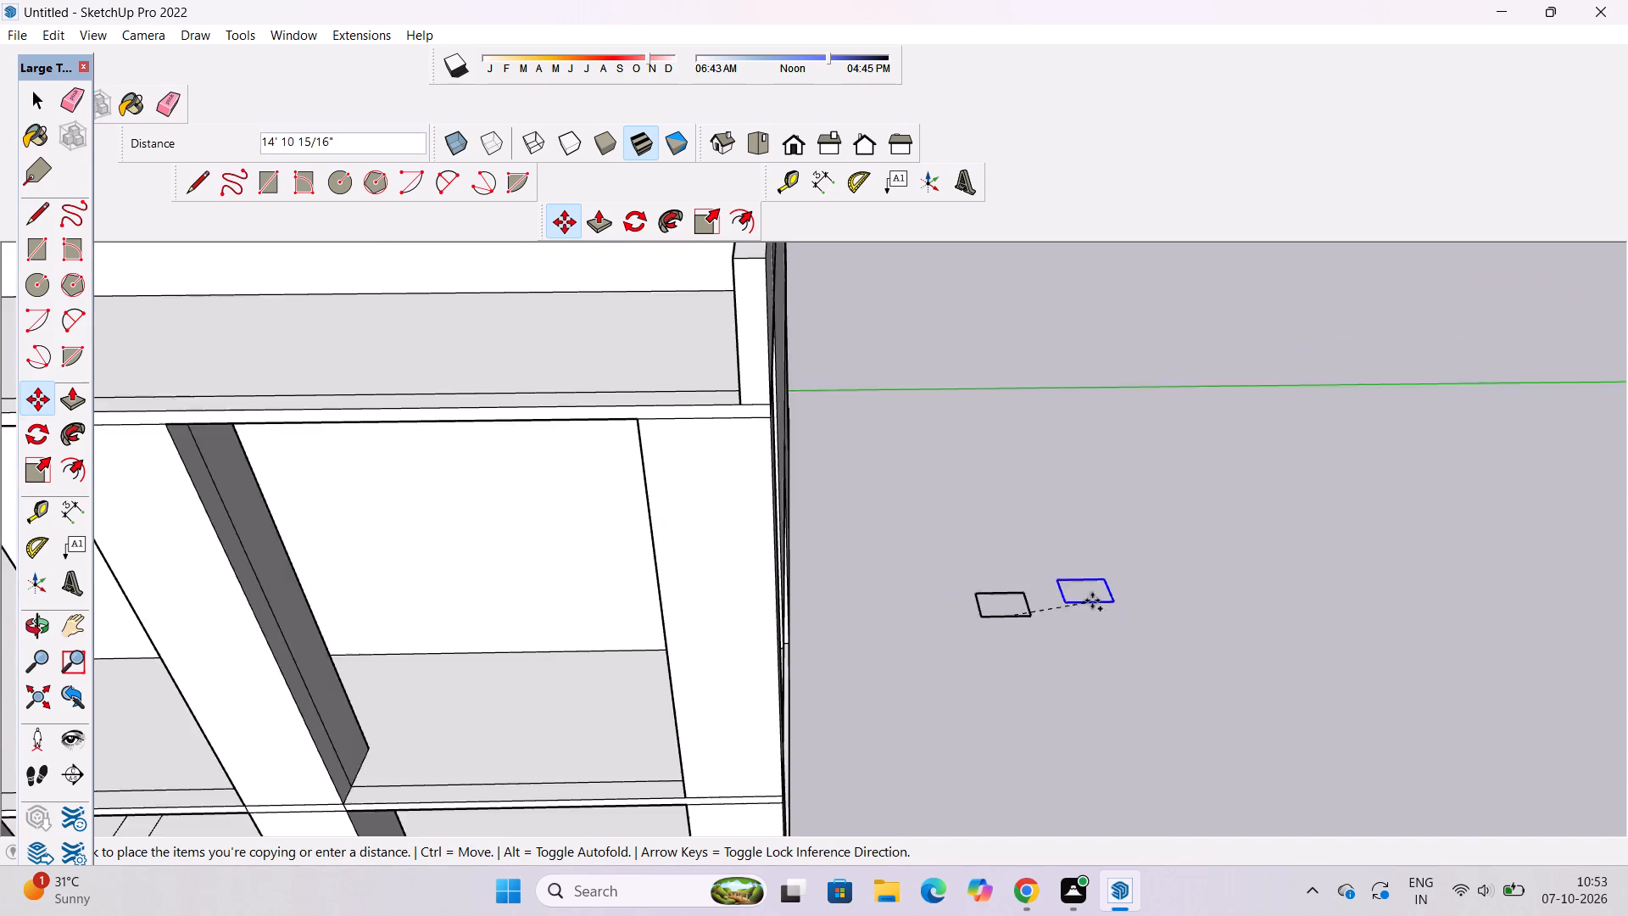
pyautogui.scroll(-10, 1092, 600)
pyautogui.scroll(9, 813, 530)
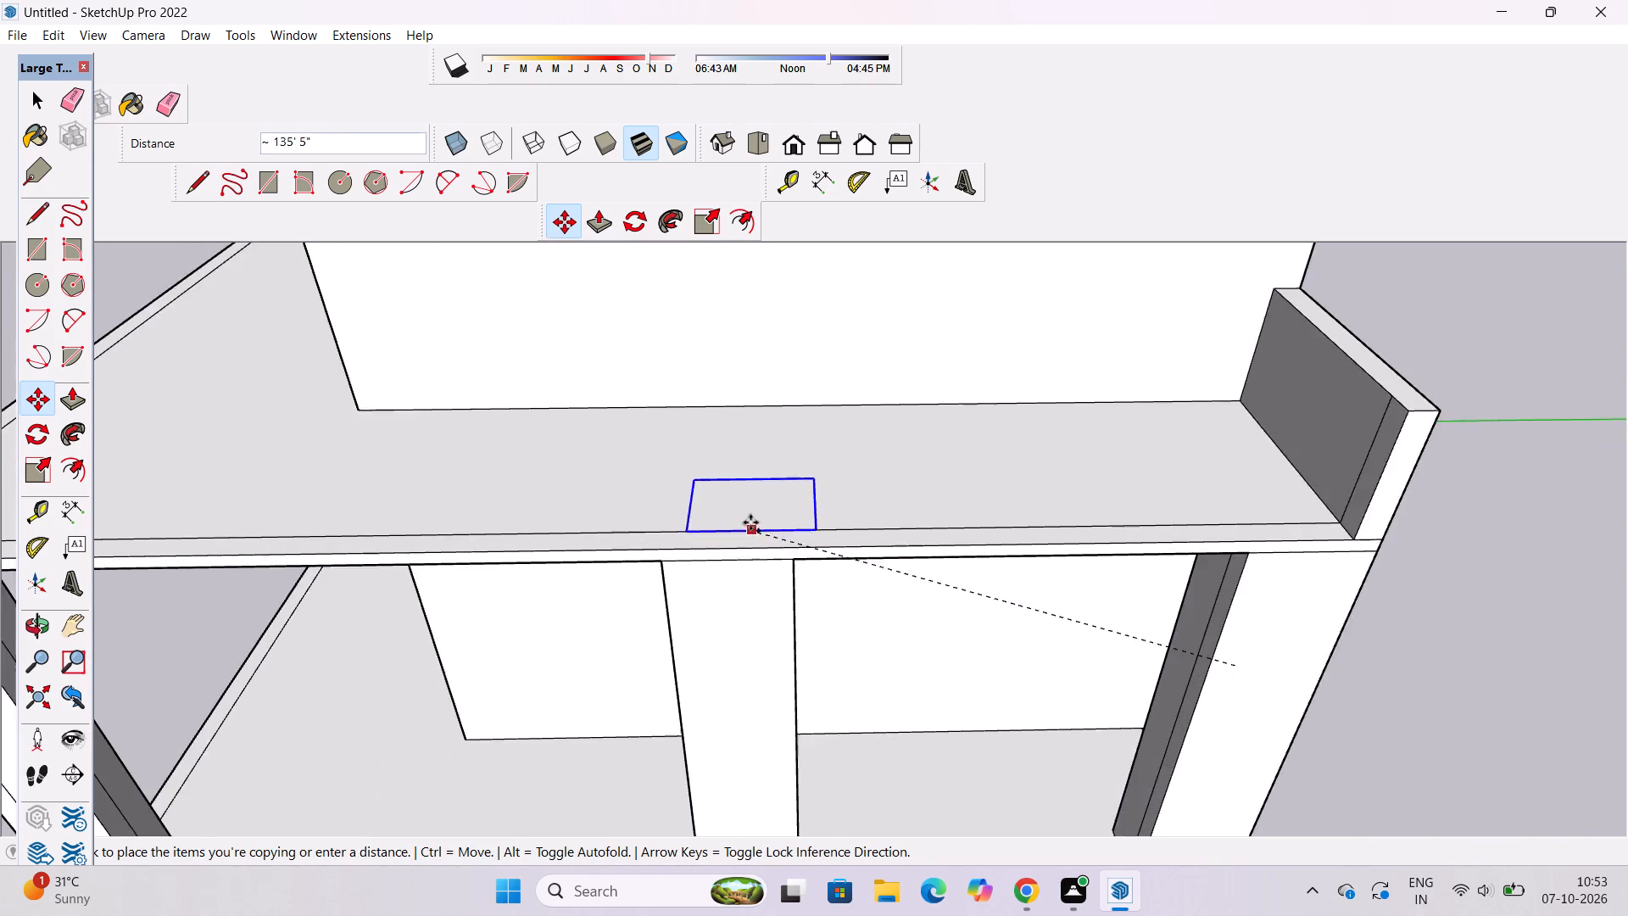
pyautogui.scroll(10, 750, 522)
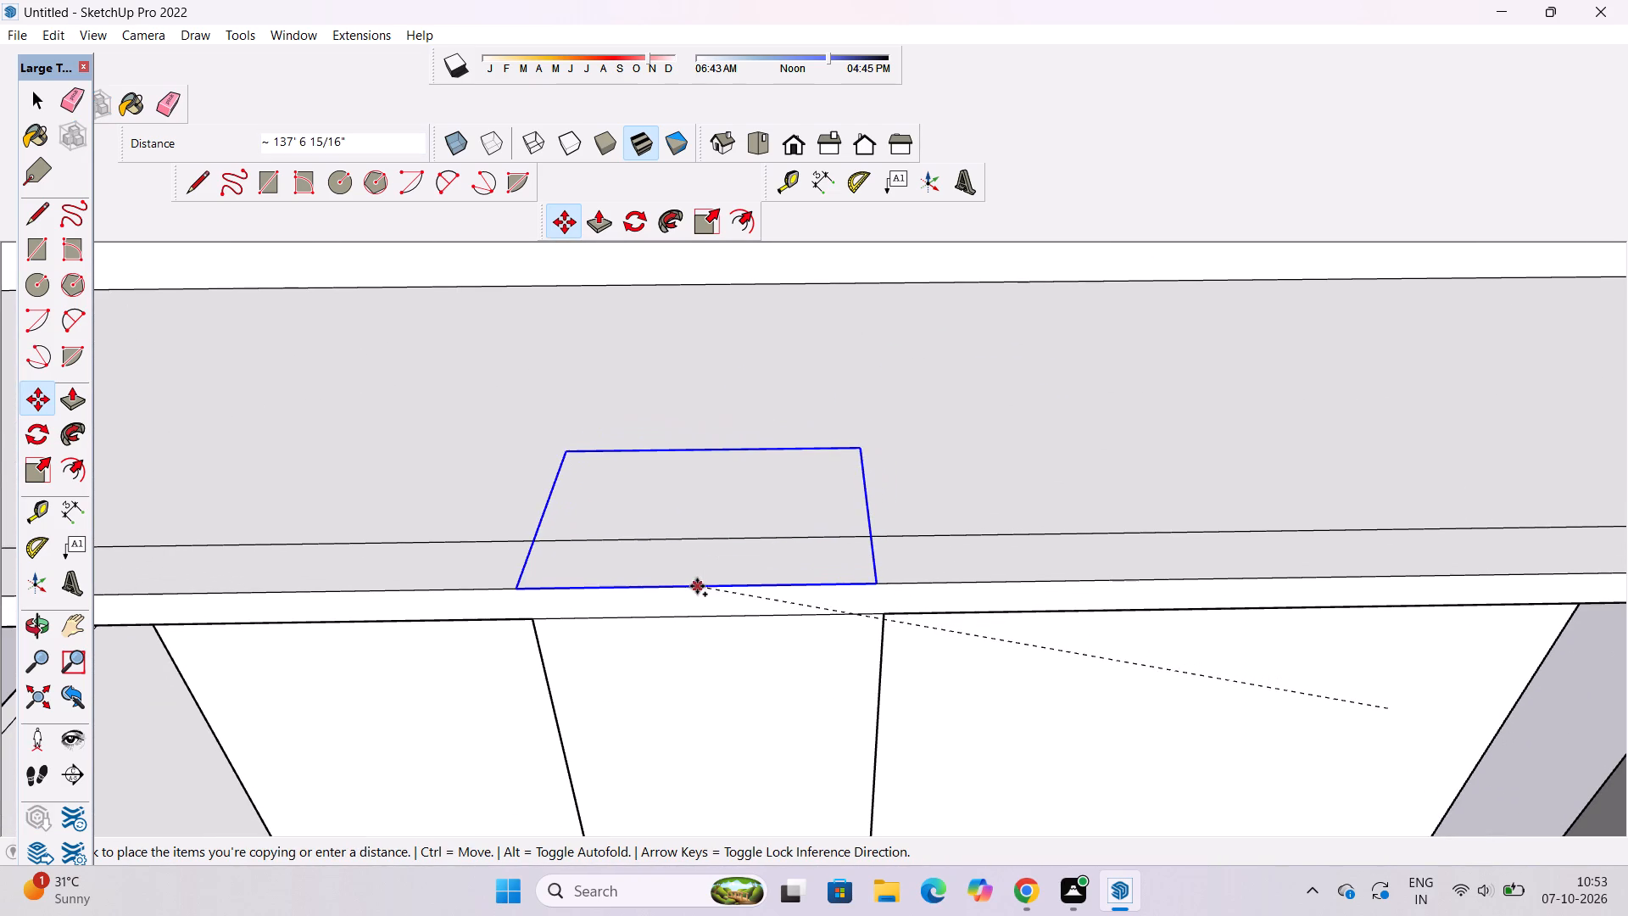
pyautogui.scroll(-3, 720, 586)
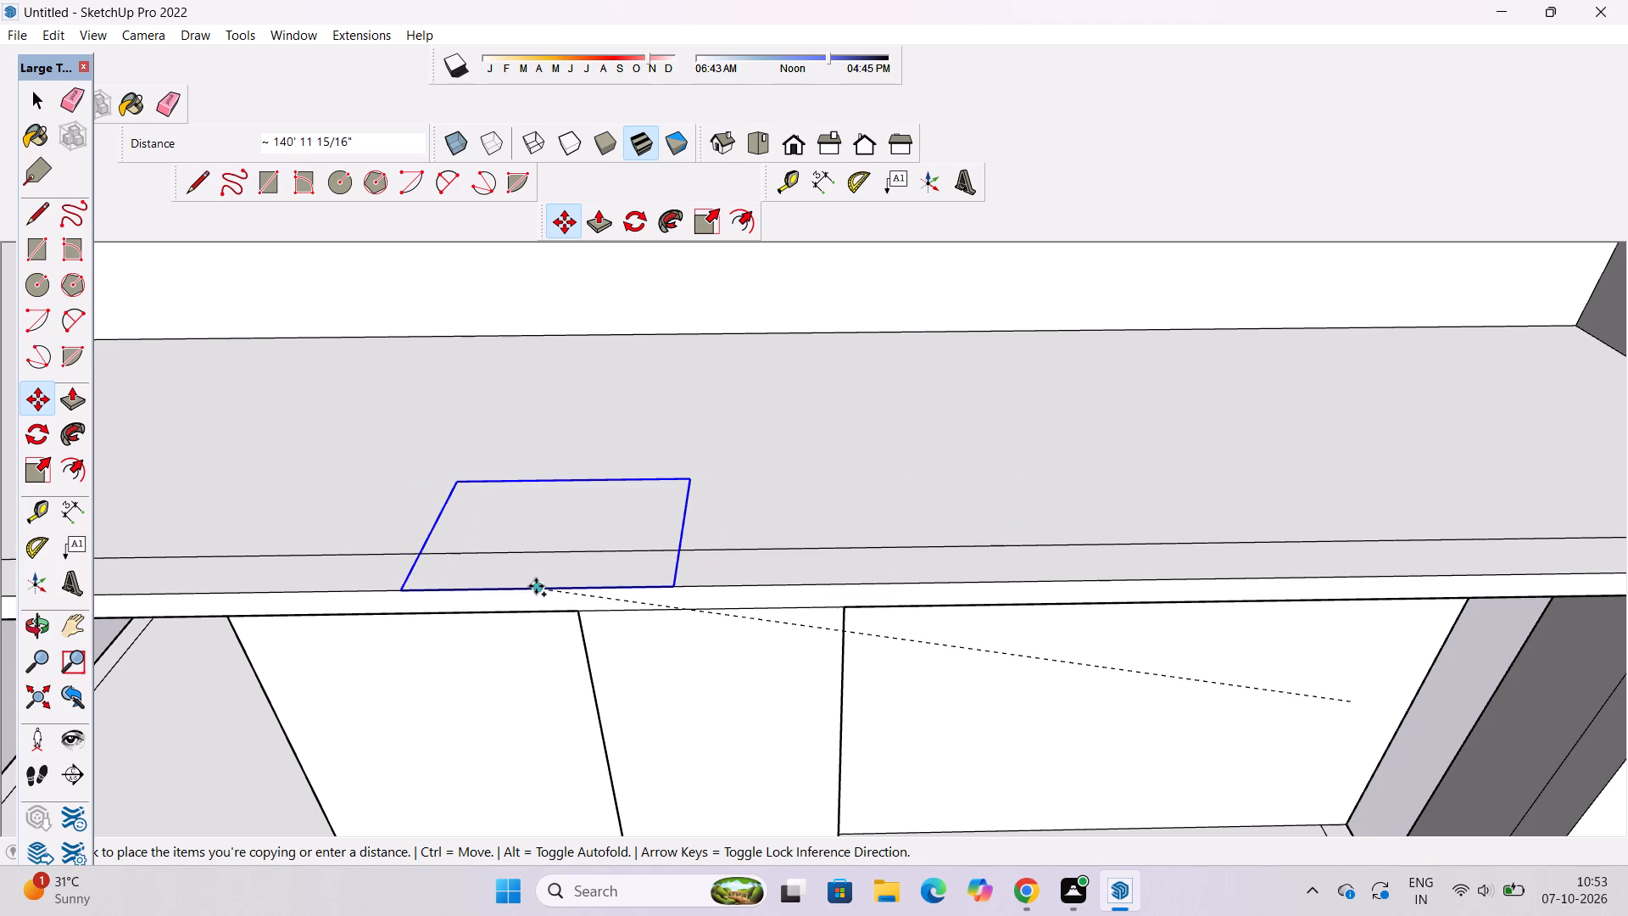
pyautogui.scroll(-5, 536, 586)
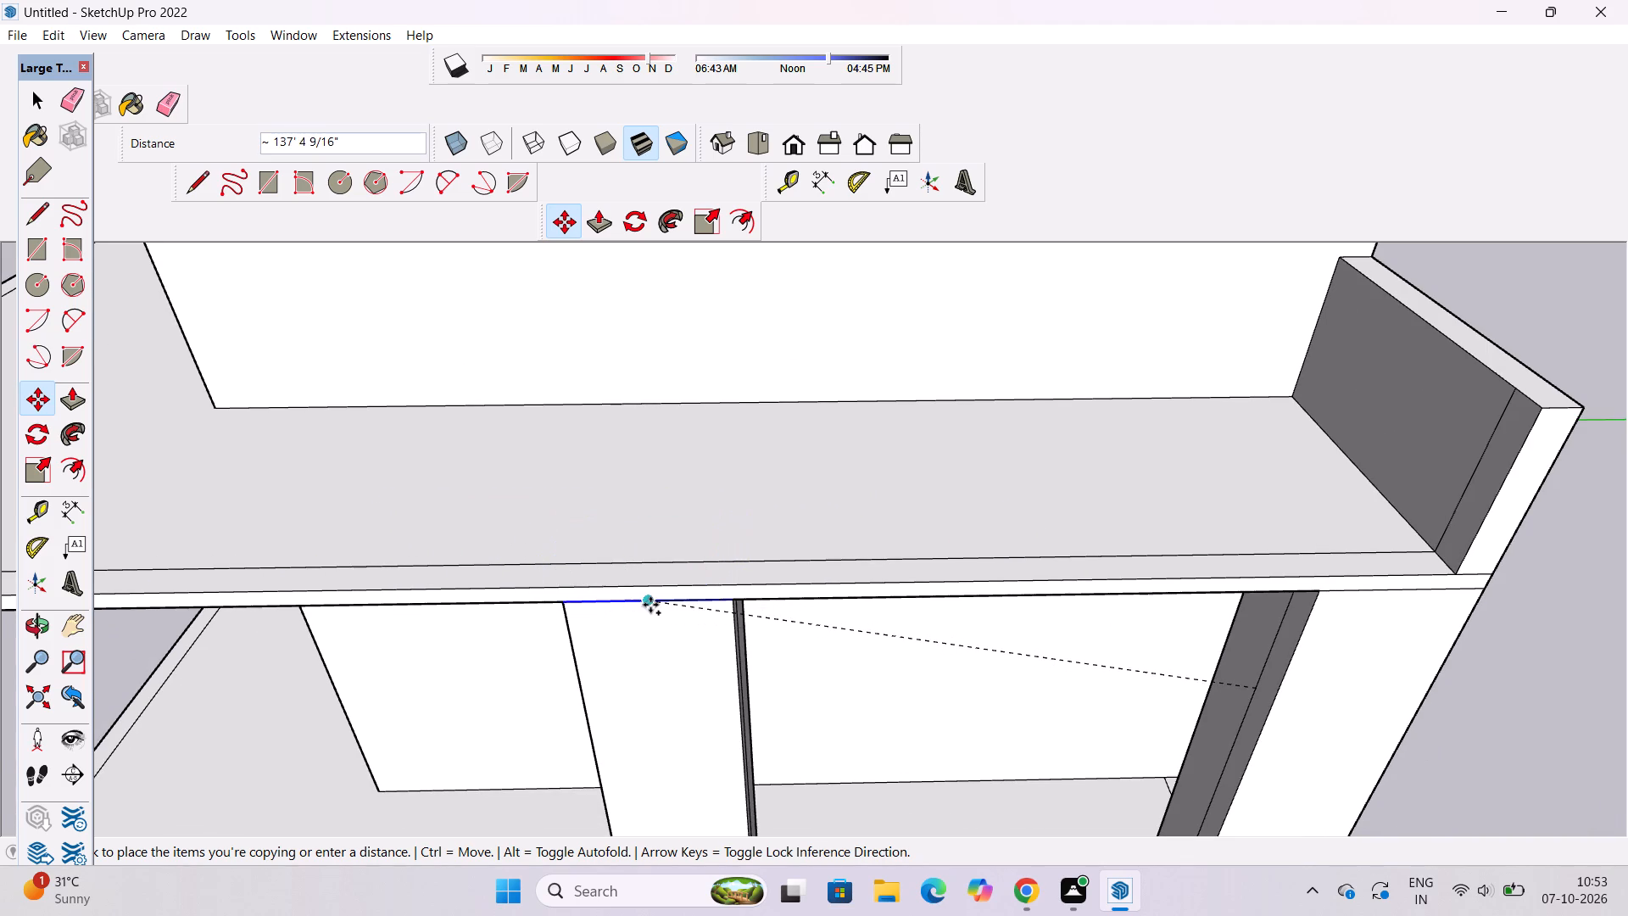
pyautogui.scroll(7, 654, 605)
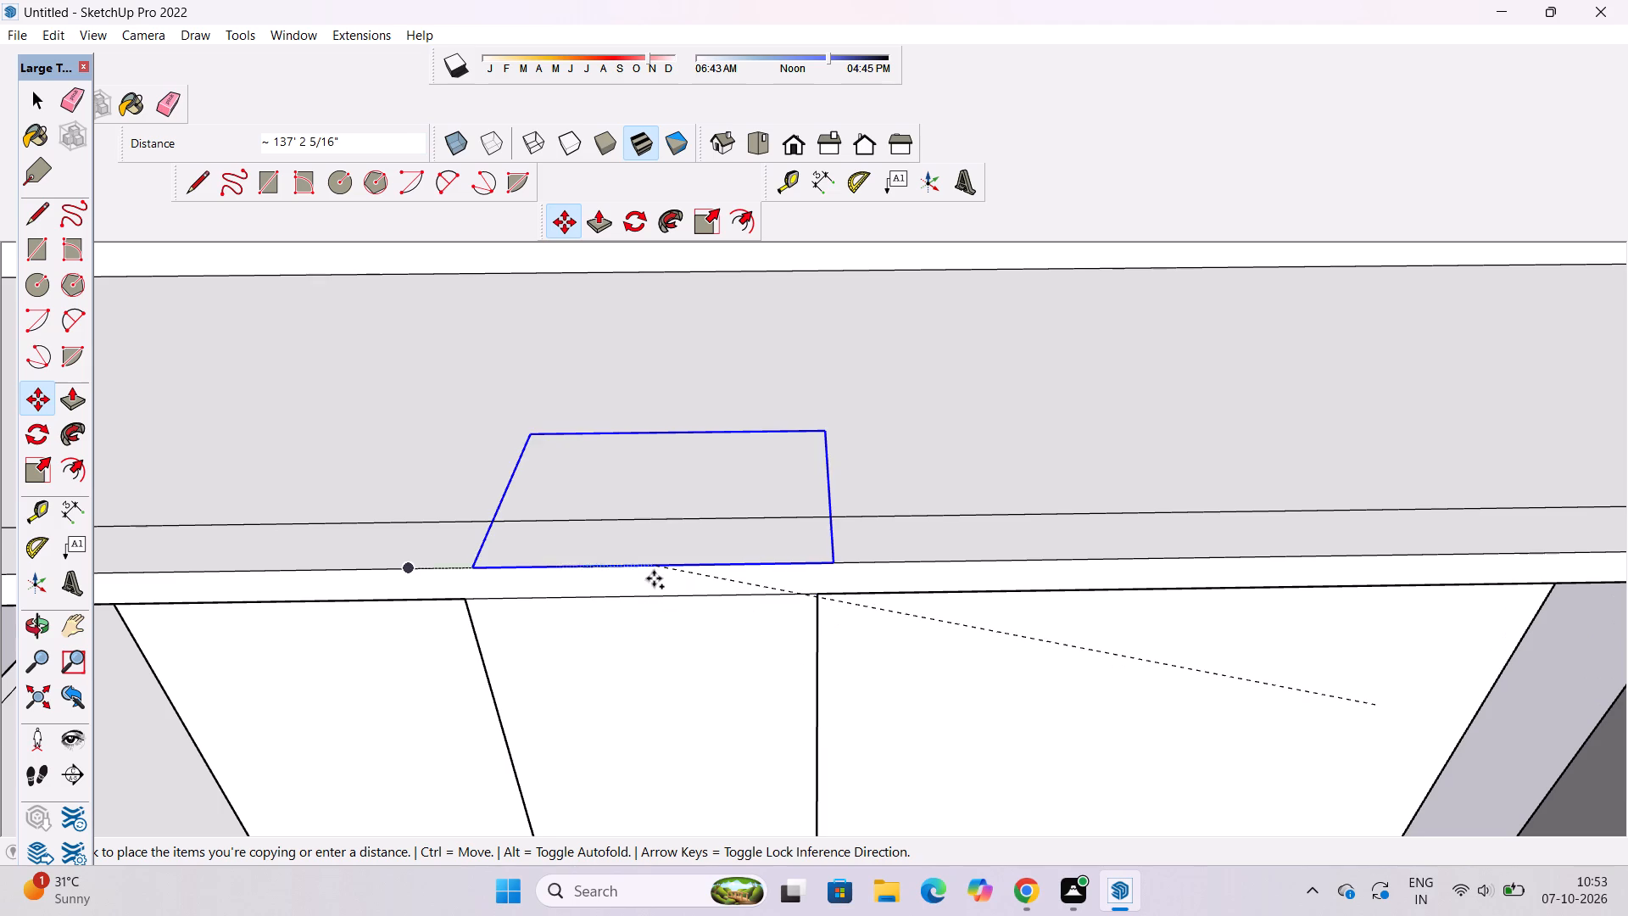
pyautogui.click(750, 475)
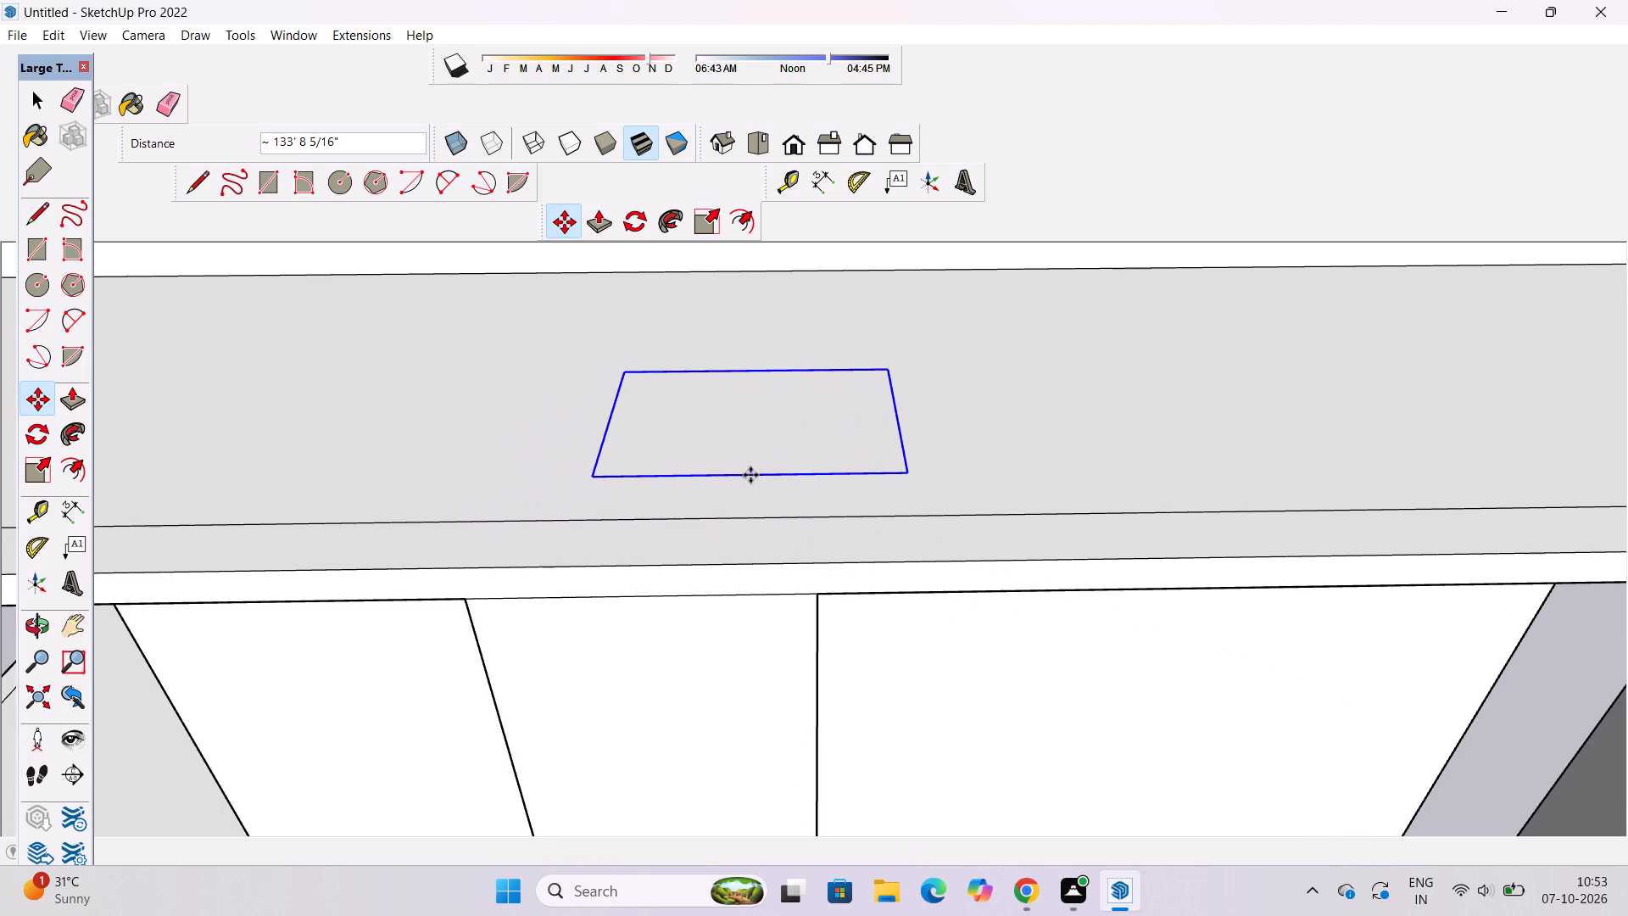
# Draw two 1' vertical lines across the upper slab's front edge, continuing both side edges of the middle pillar.
pyautogui.press('l')
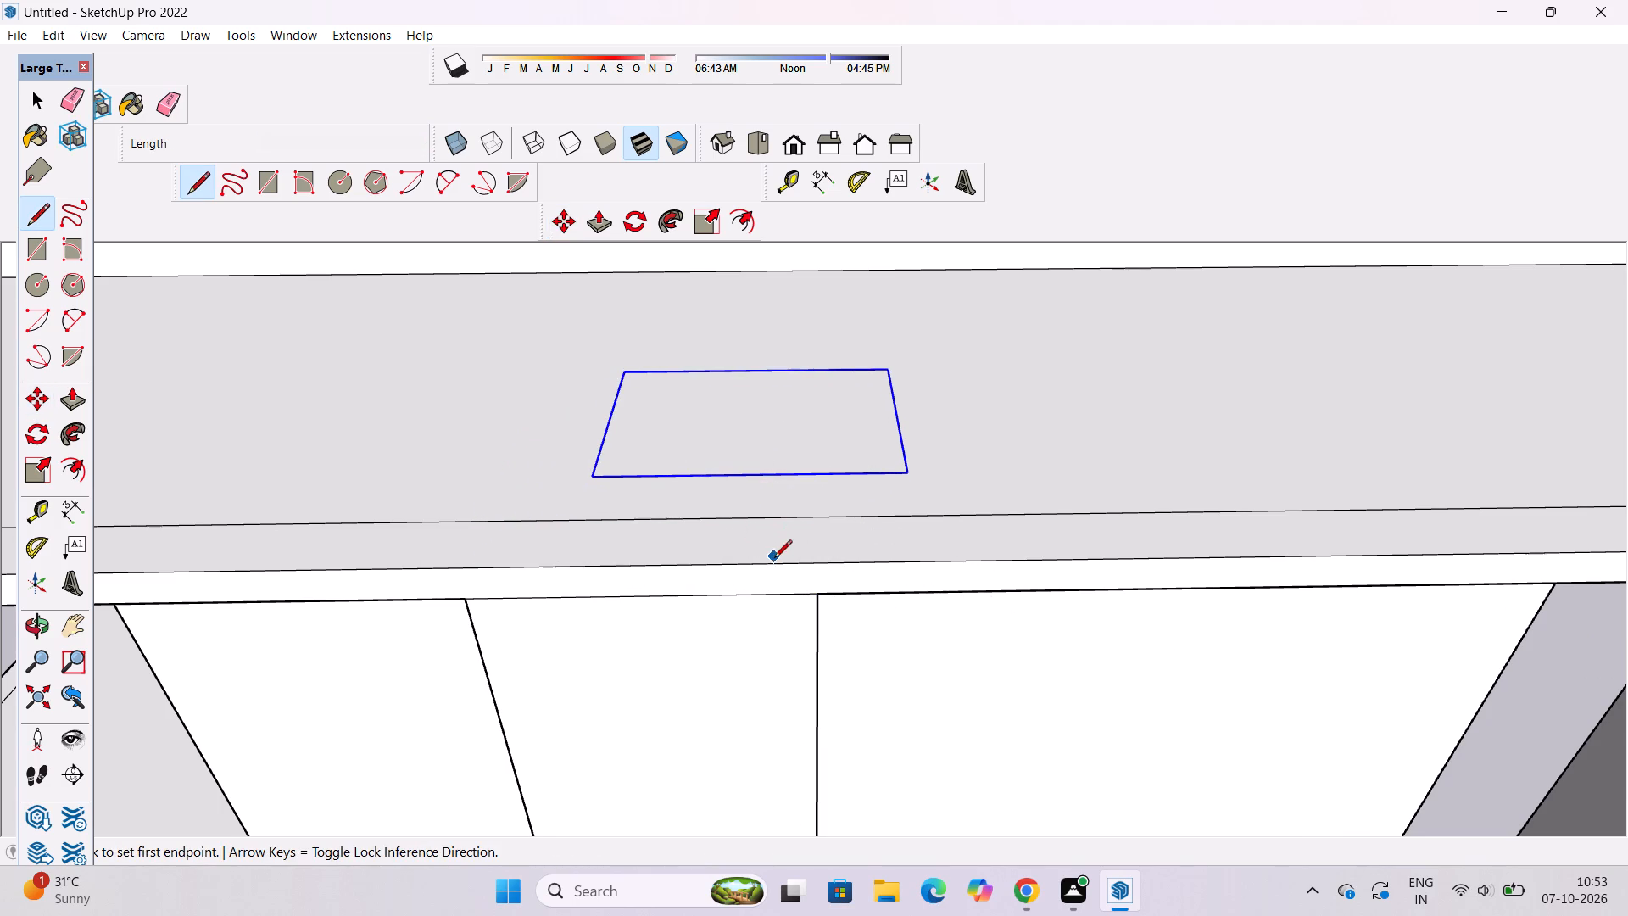
pyautogui.scroll(10, 778, 600)
pyautogui.scroll(-5, 834, 562)
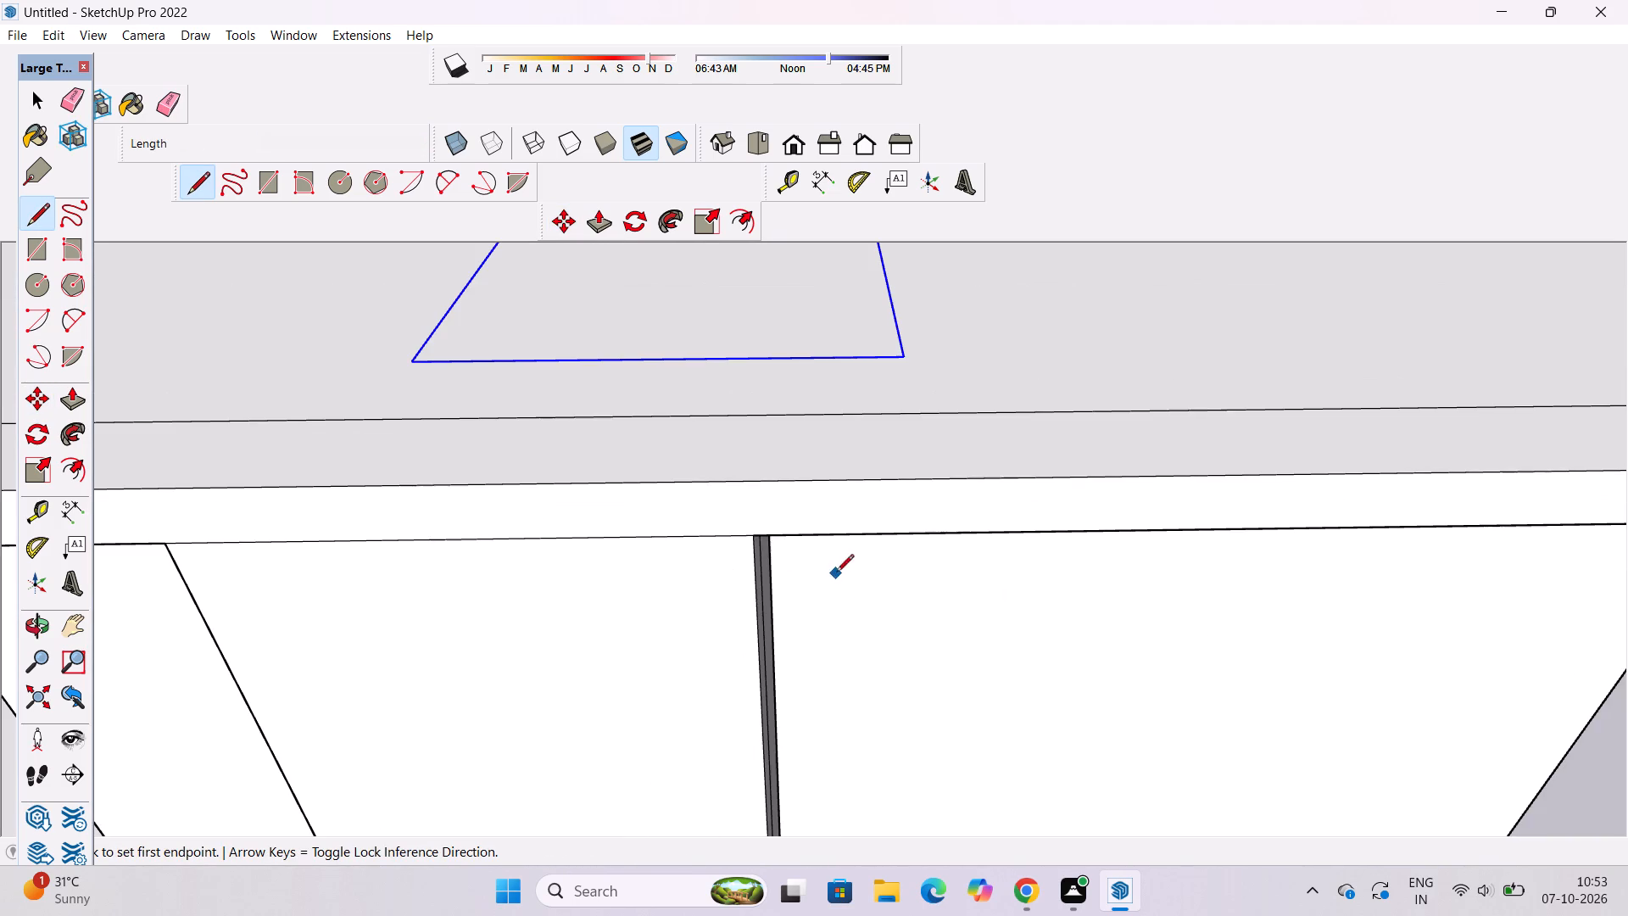
pyautogui.click(750, 540)
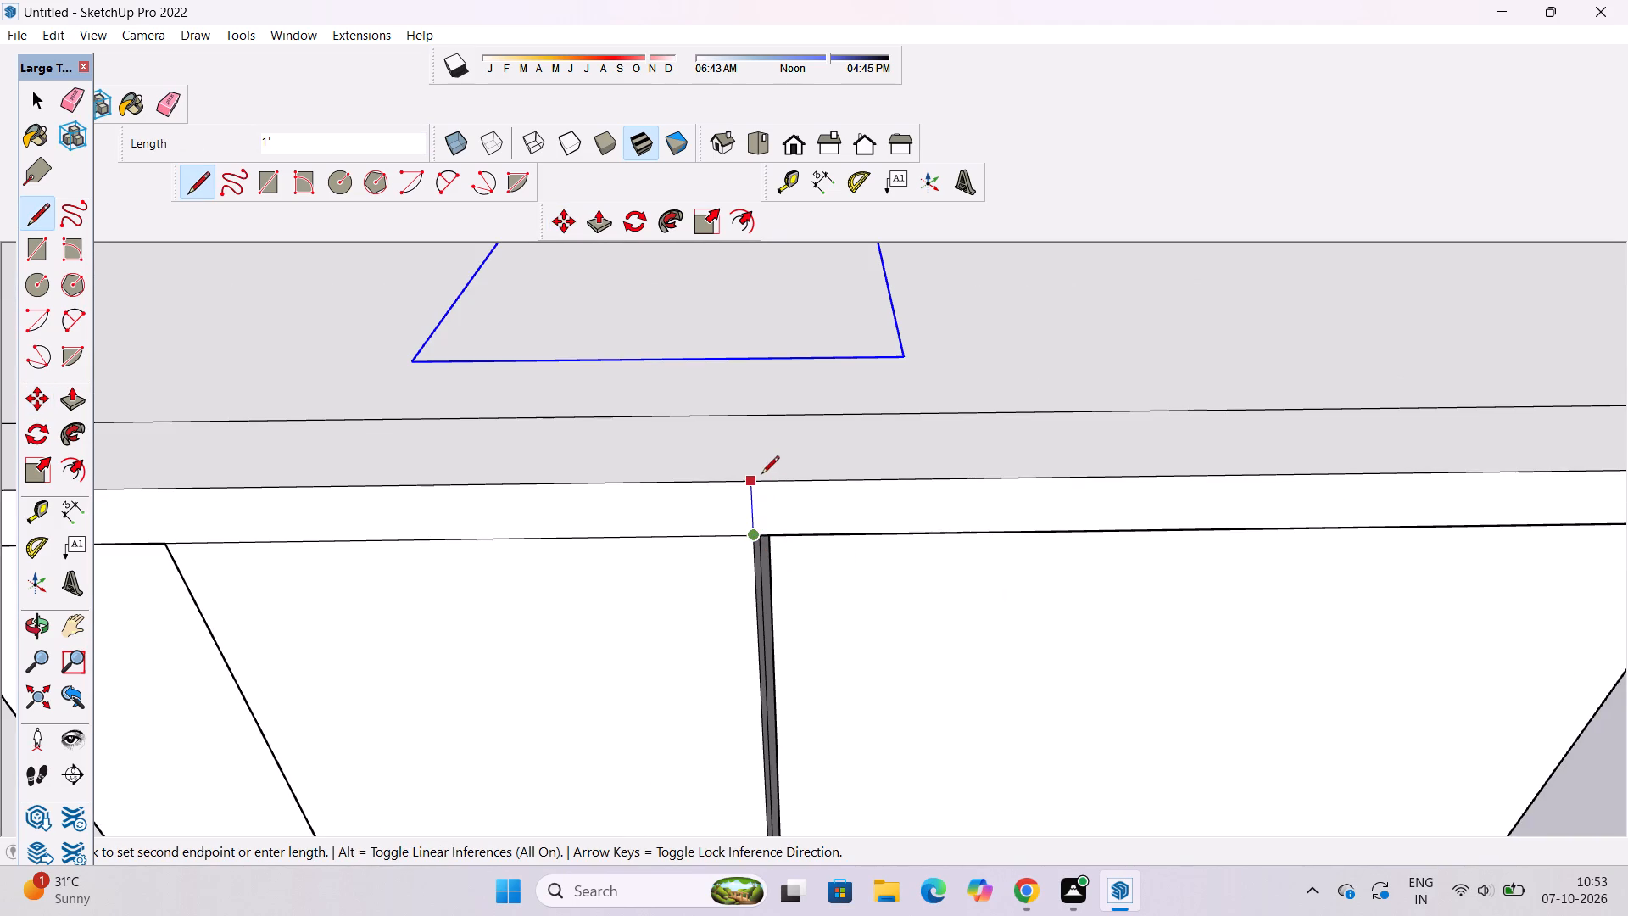
pyautogui.click(751, 482)
pyautogui.scroll(-4, 1111, 489)
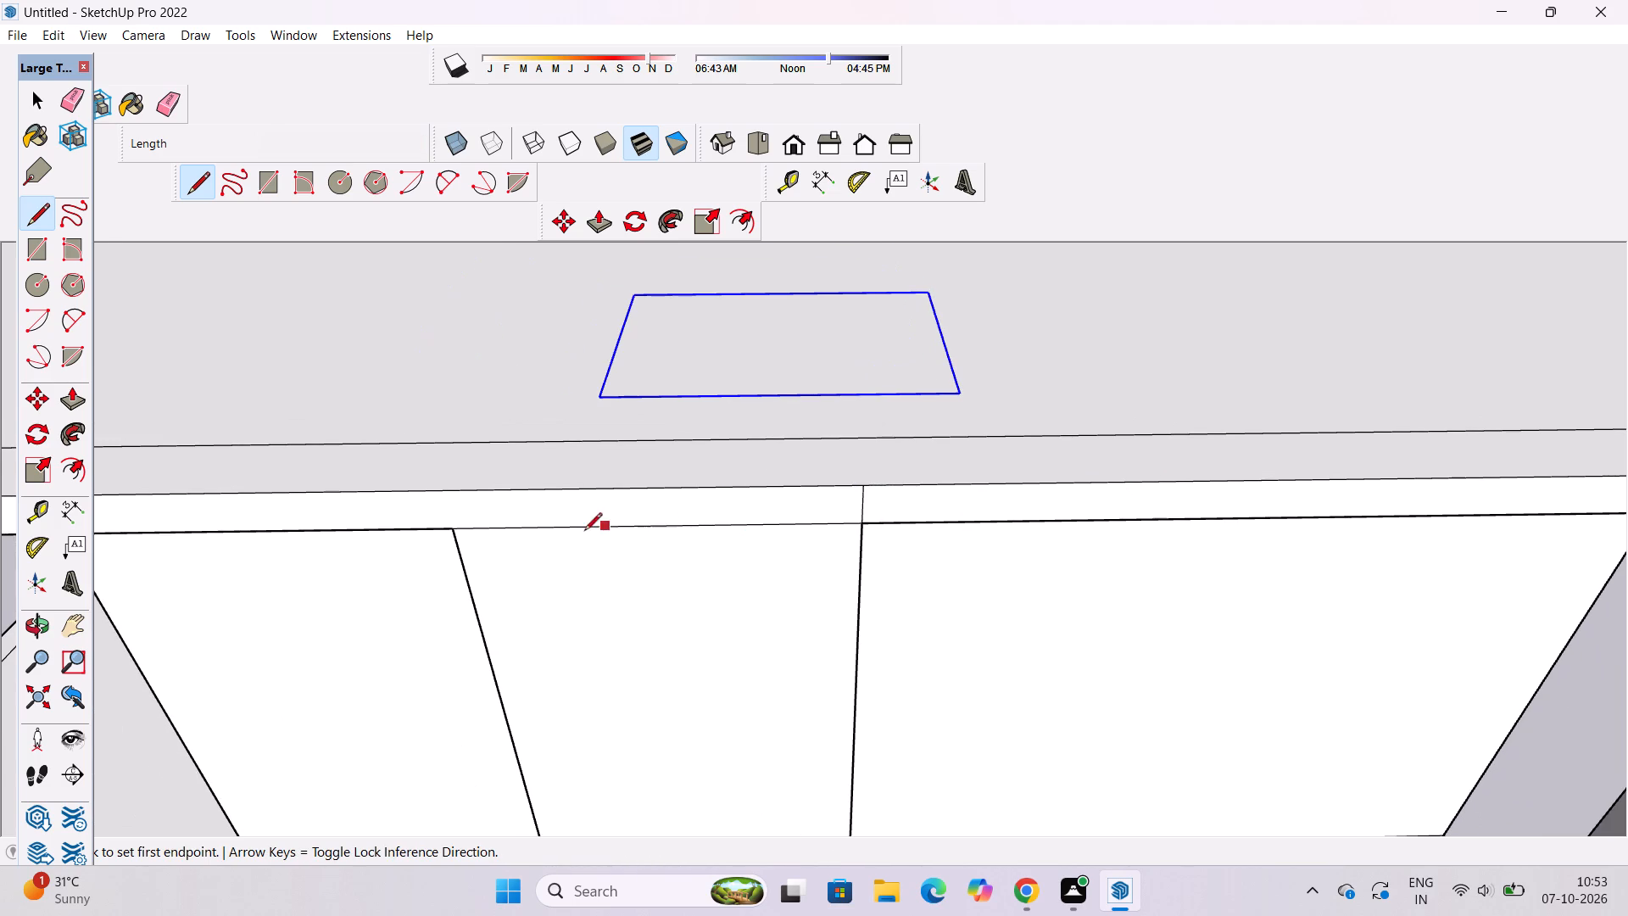
pyautogui.scroll(4, 454, 525)
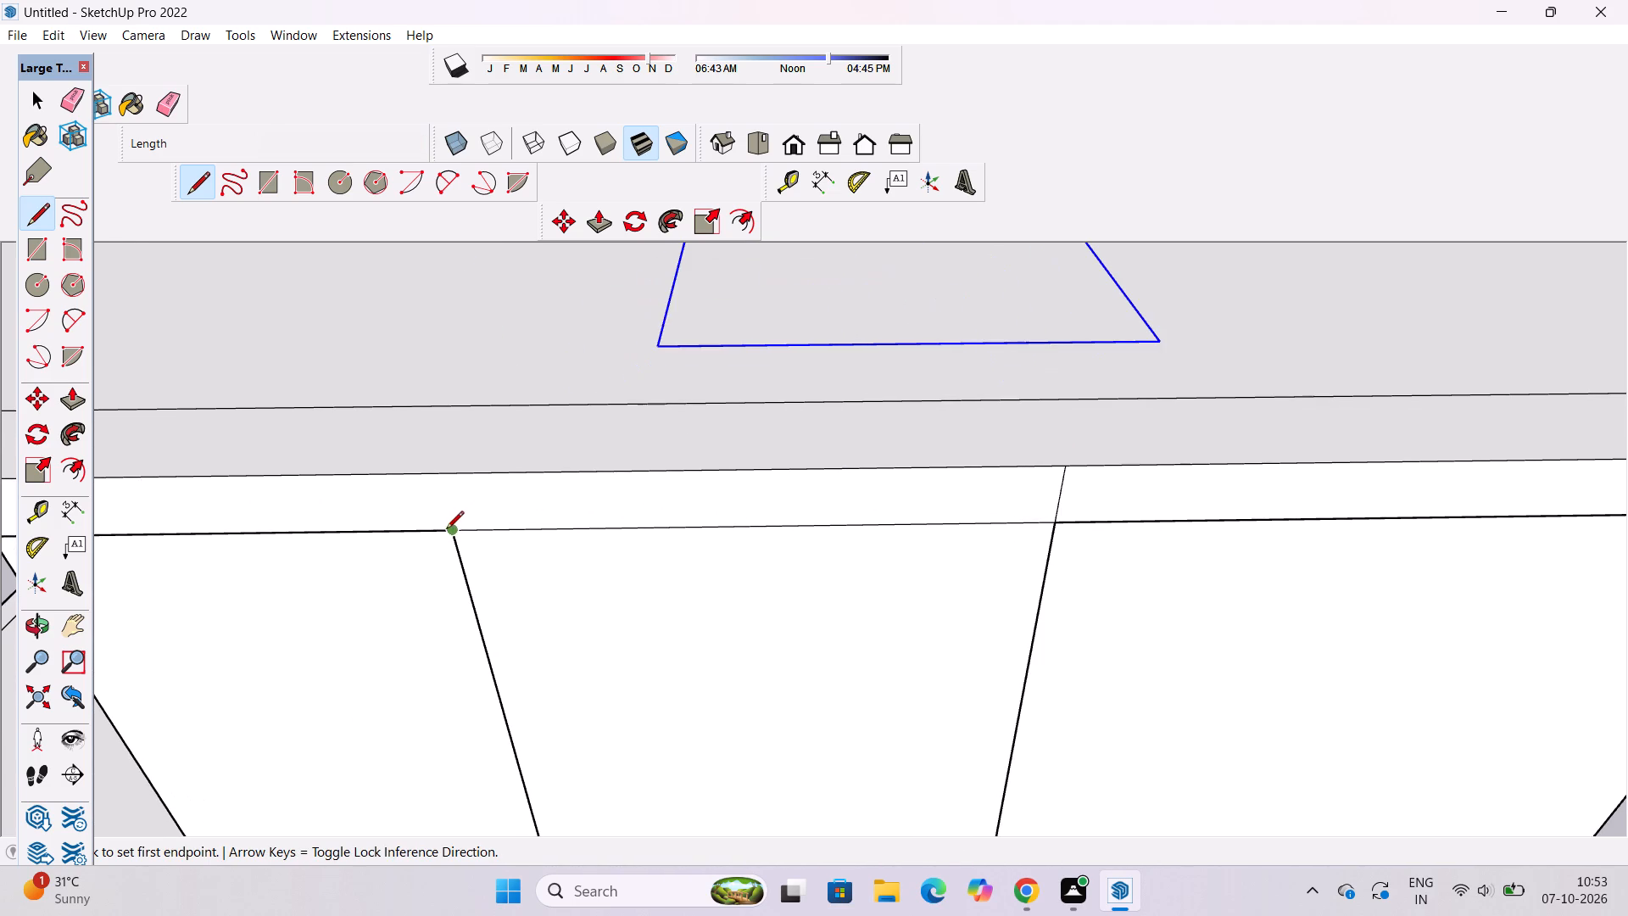
pyautogui.click(451, 533)
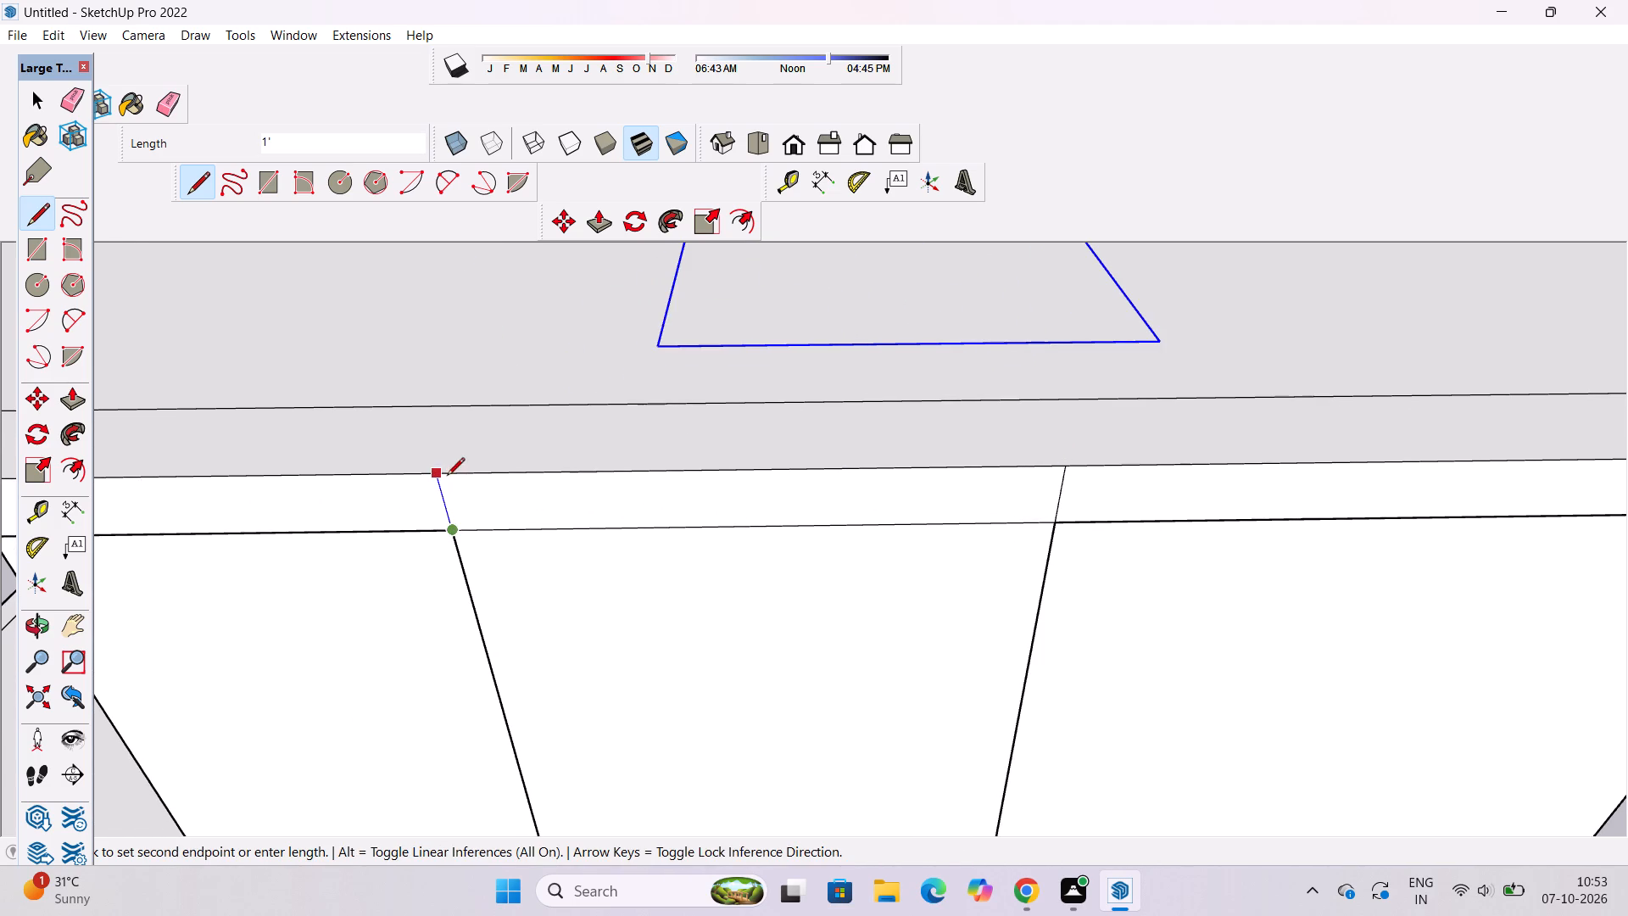
pyautogui.click(443, 477)
pyautogui.press('space')
# Move the copied rectangle to the upper slab's front edge, its front corner meeting the line above the middle pillar's edge.
pyautogui.press('m')
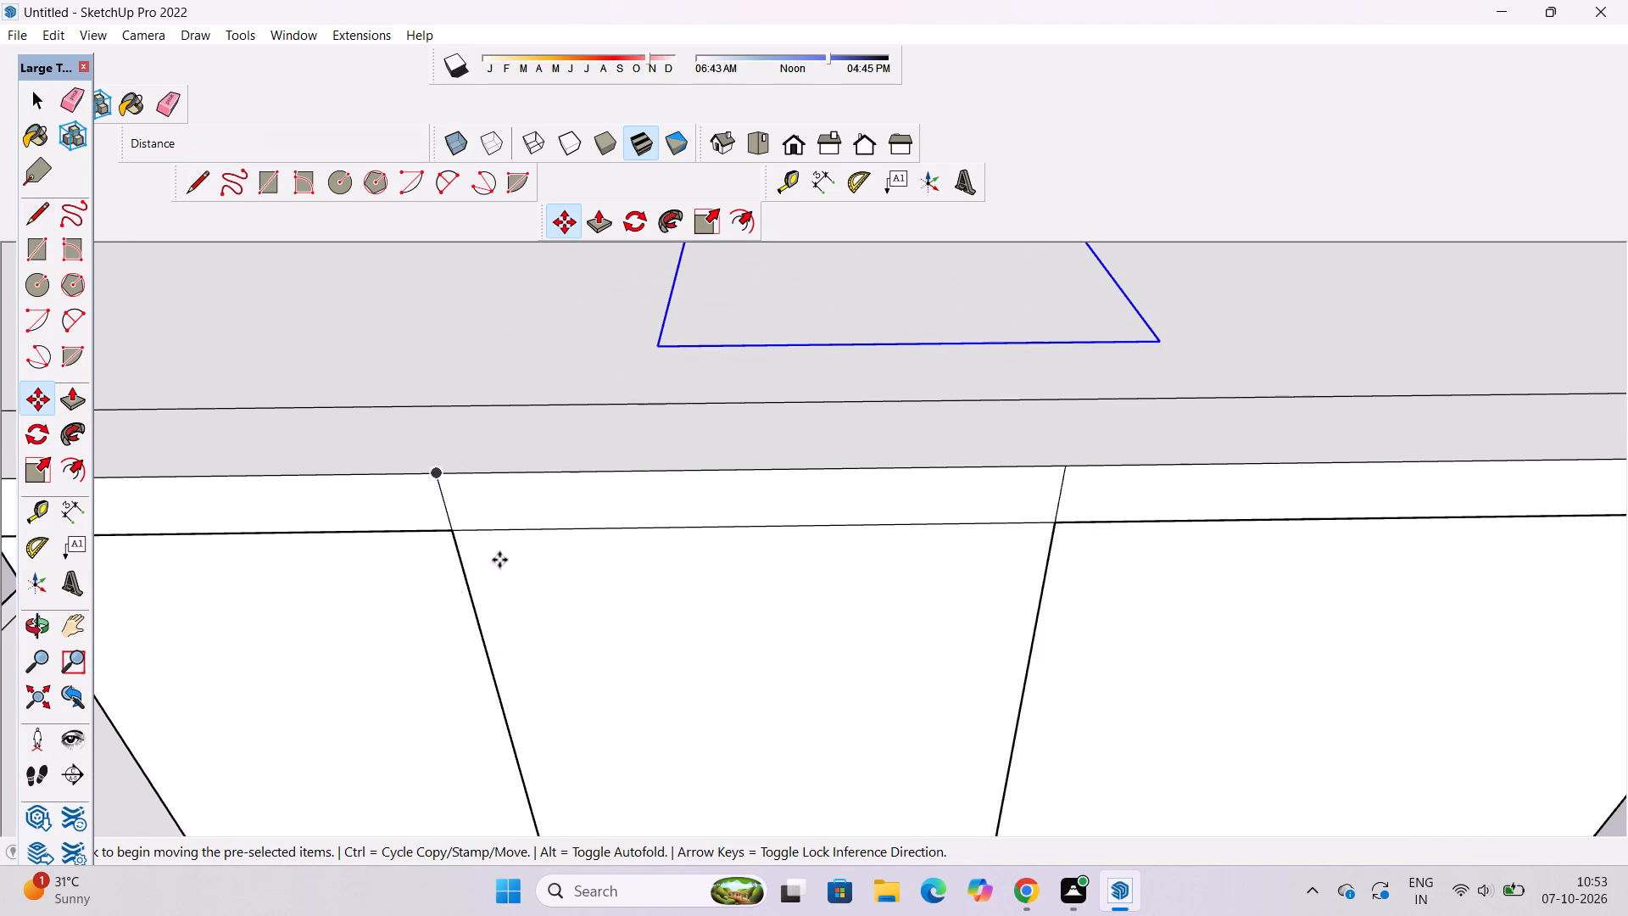
pyautogui.scroll(-4, 554, 530)
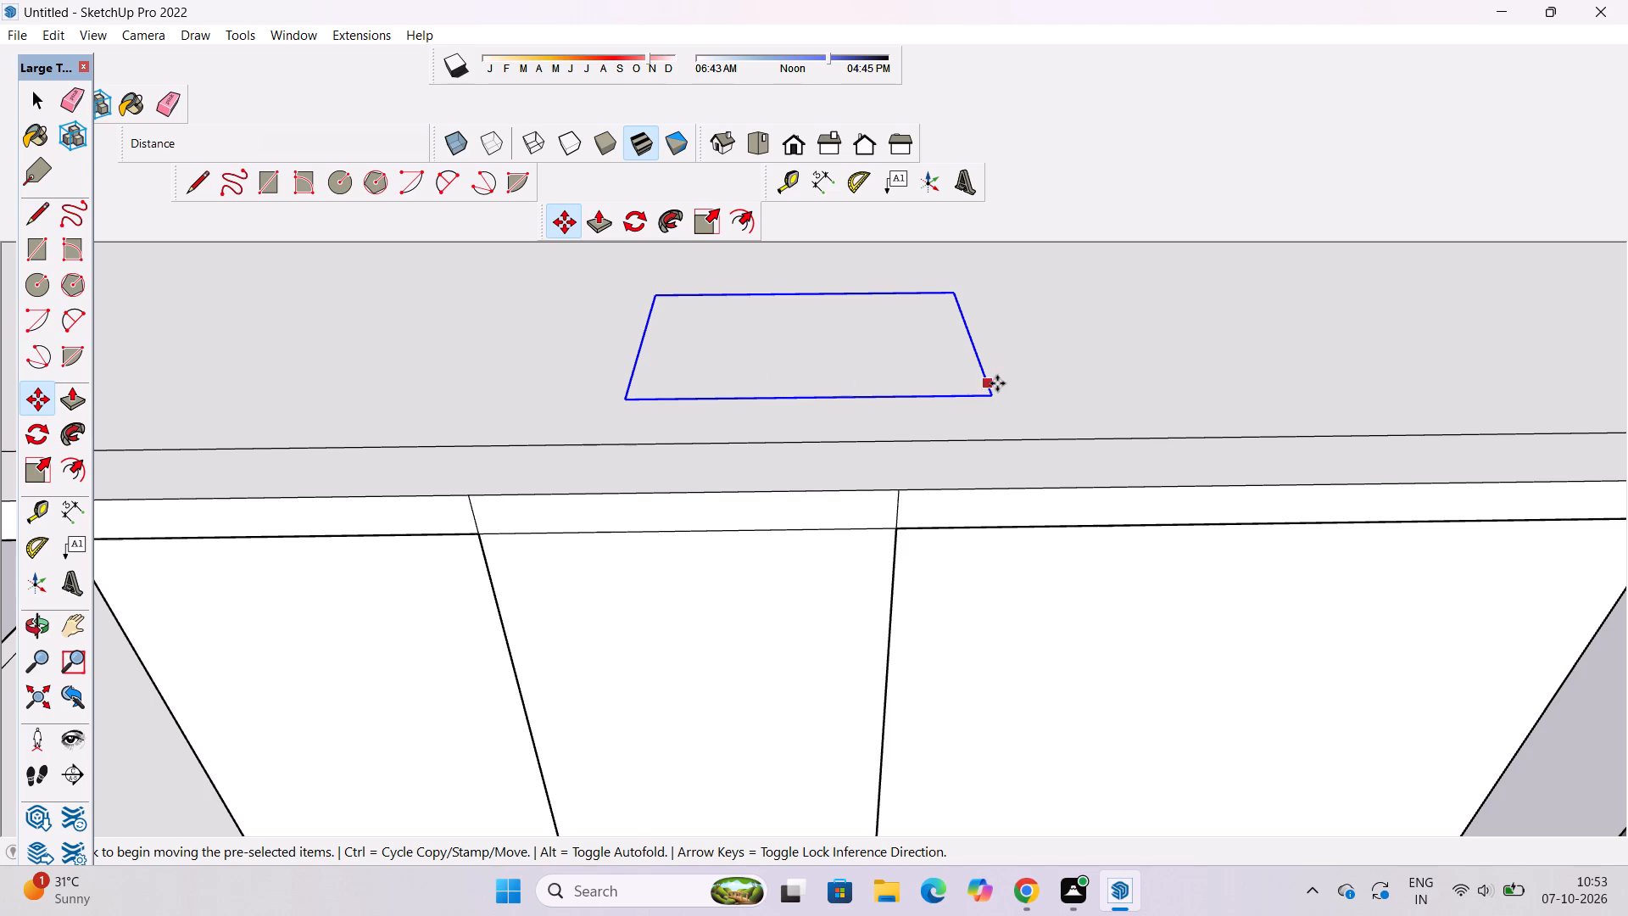
pyautogui.click(988, 392)
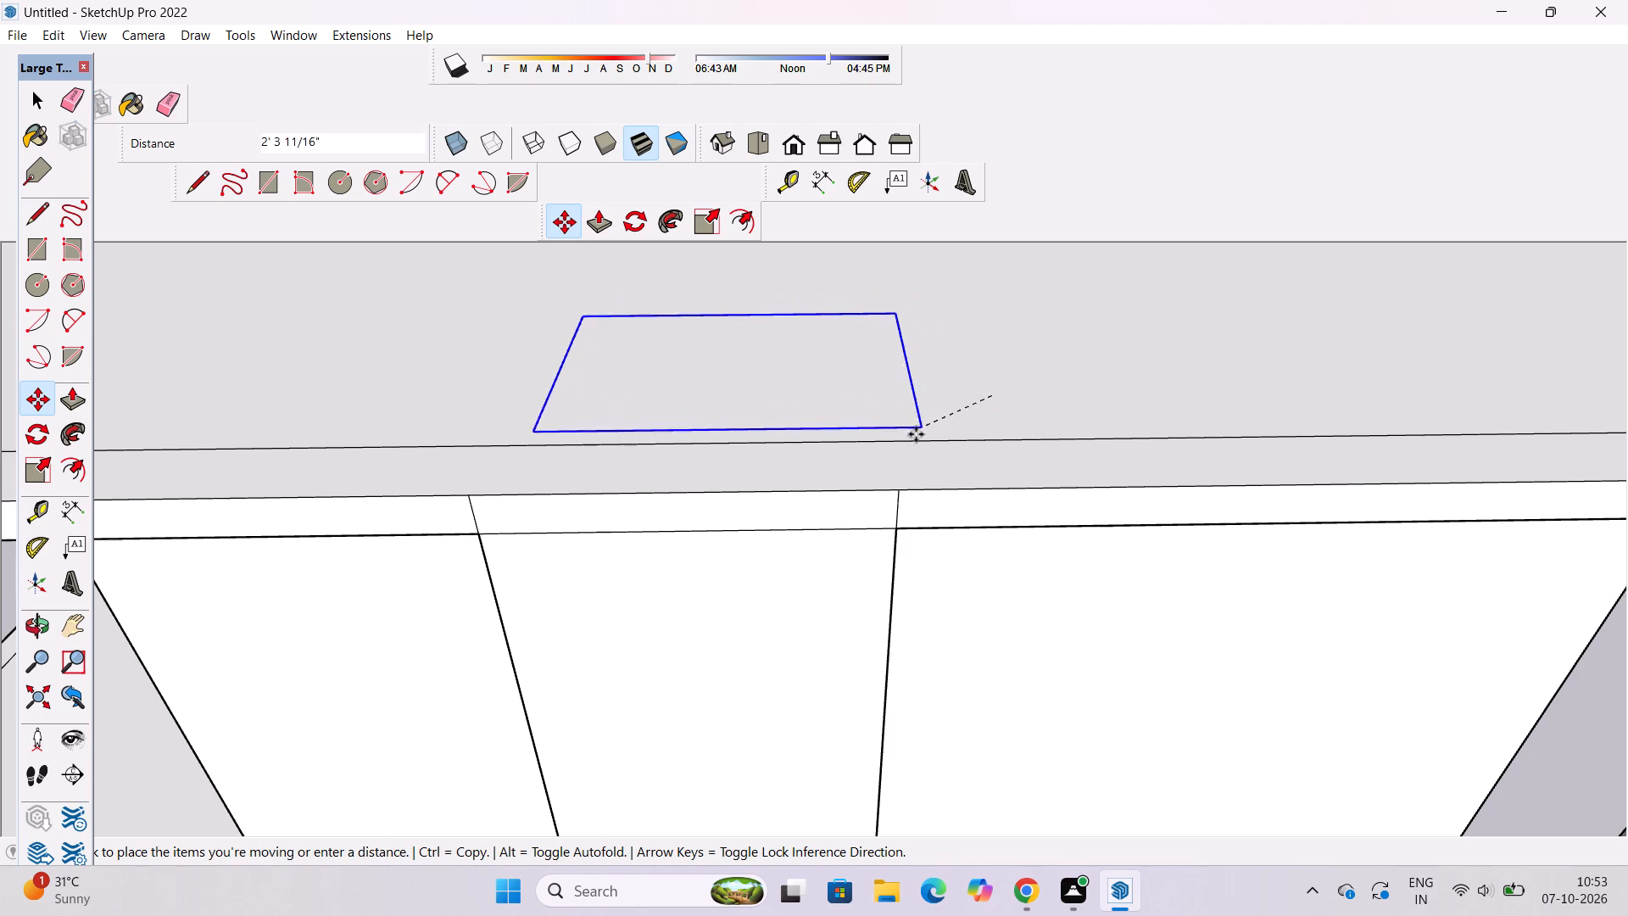
pyautogui.click(897, 492)
pyautogui.press('space')
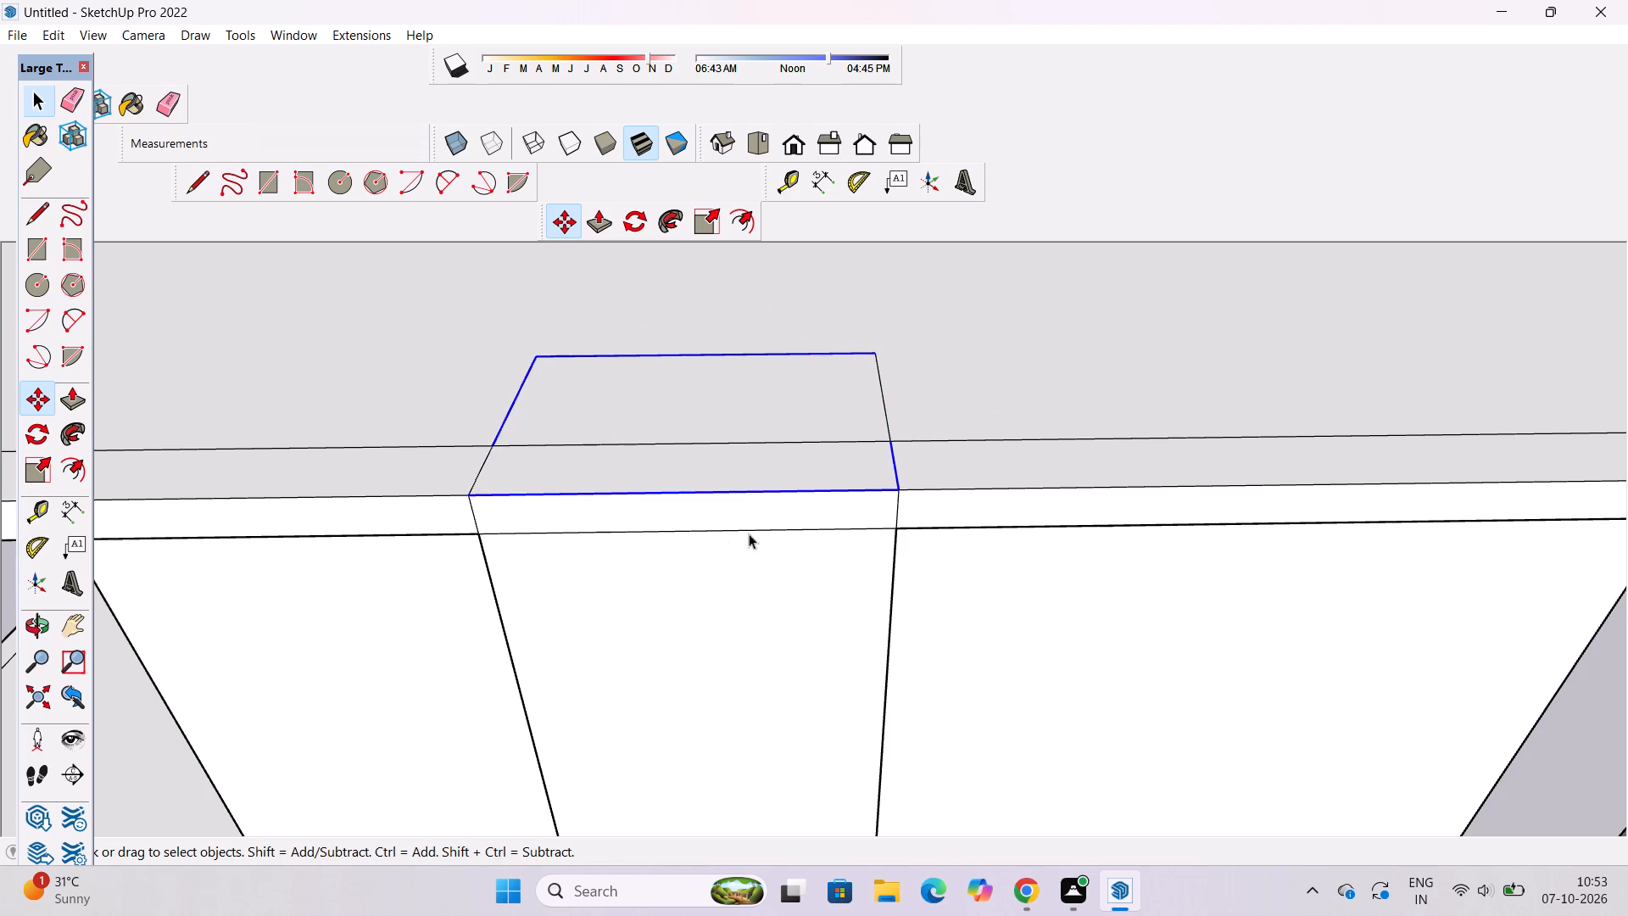
pyautogui.click(1627, 707)
pyautogui.click(1564, 696)
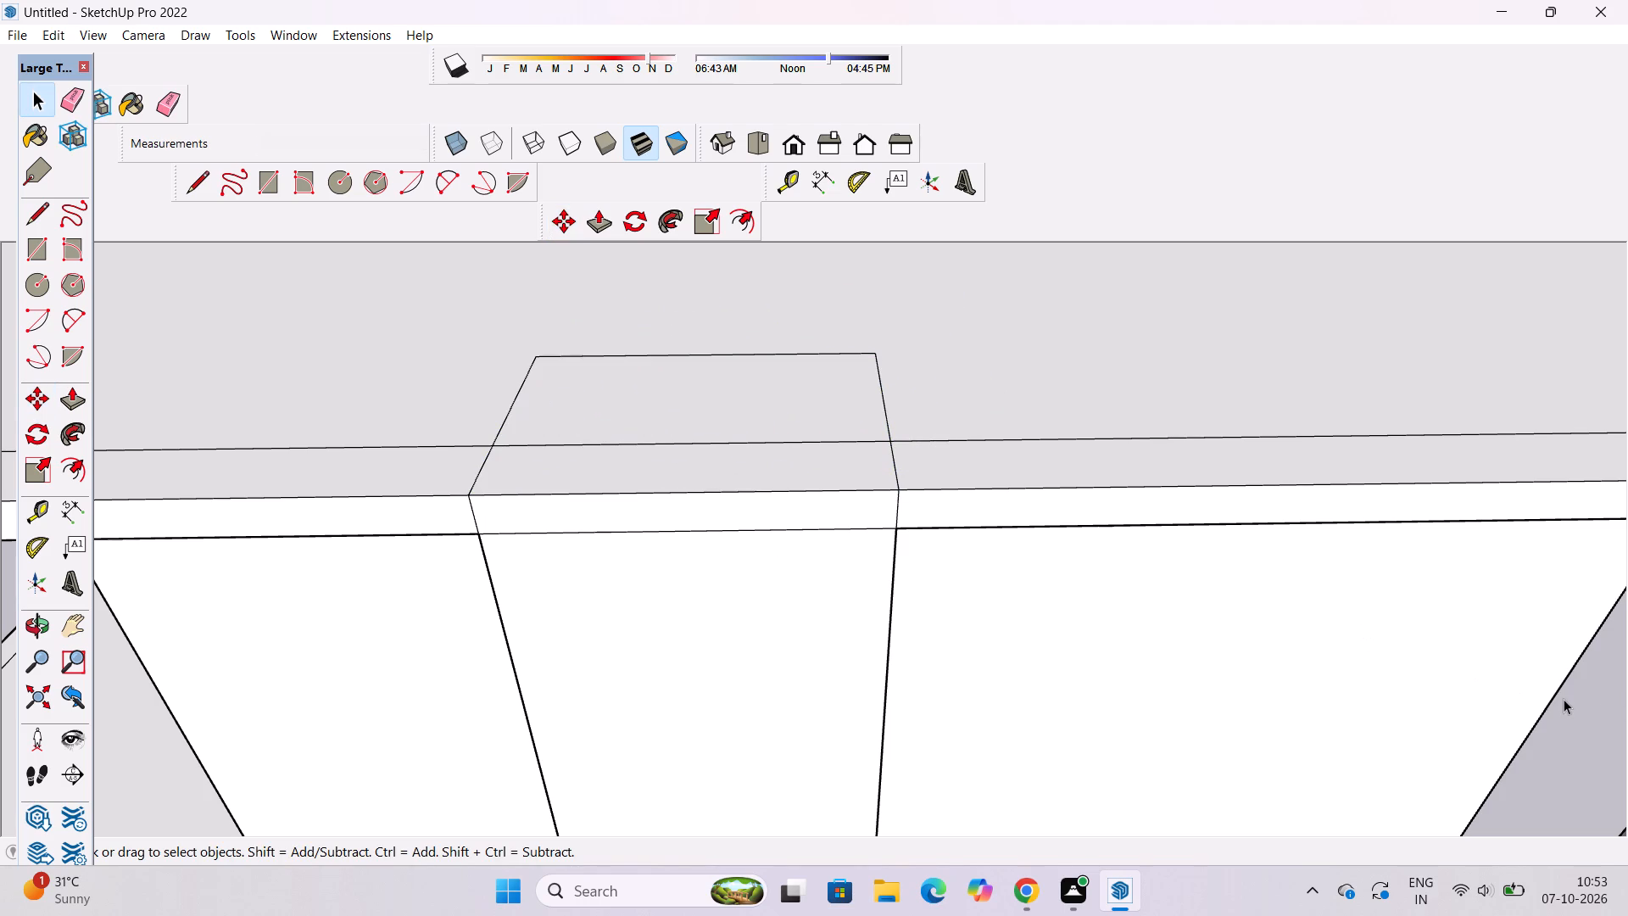
# Erase the slab line segment crossing the middle pillar's footprint on the upper slab.
pyautogui.press('o')
pyautogui.scroll(-6, 850, 593)
pyautogui.moveTo(635, 629); pyautogui.dragTo(729, 635)
pyautogui.scroll(-6, 729, 635)
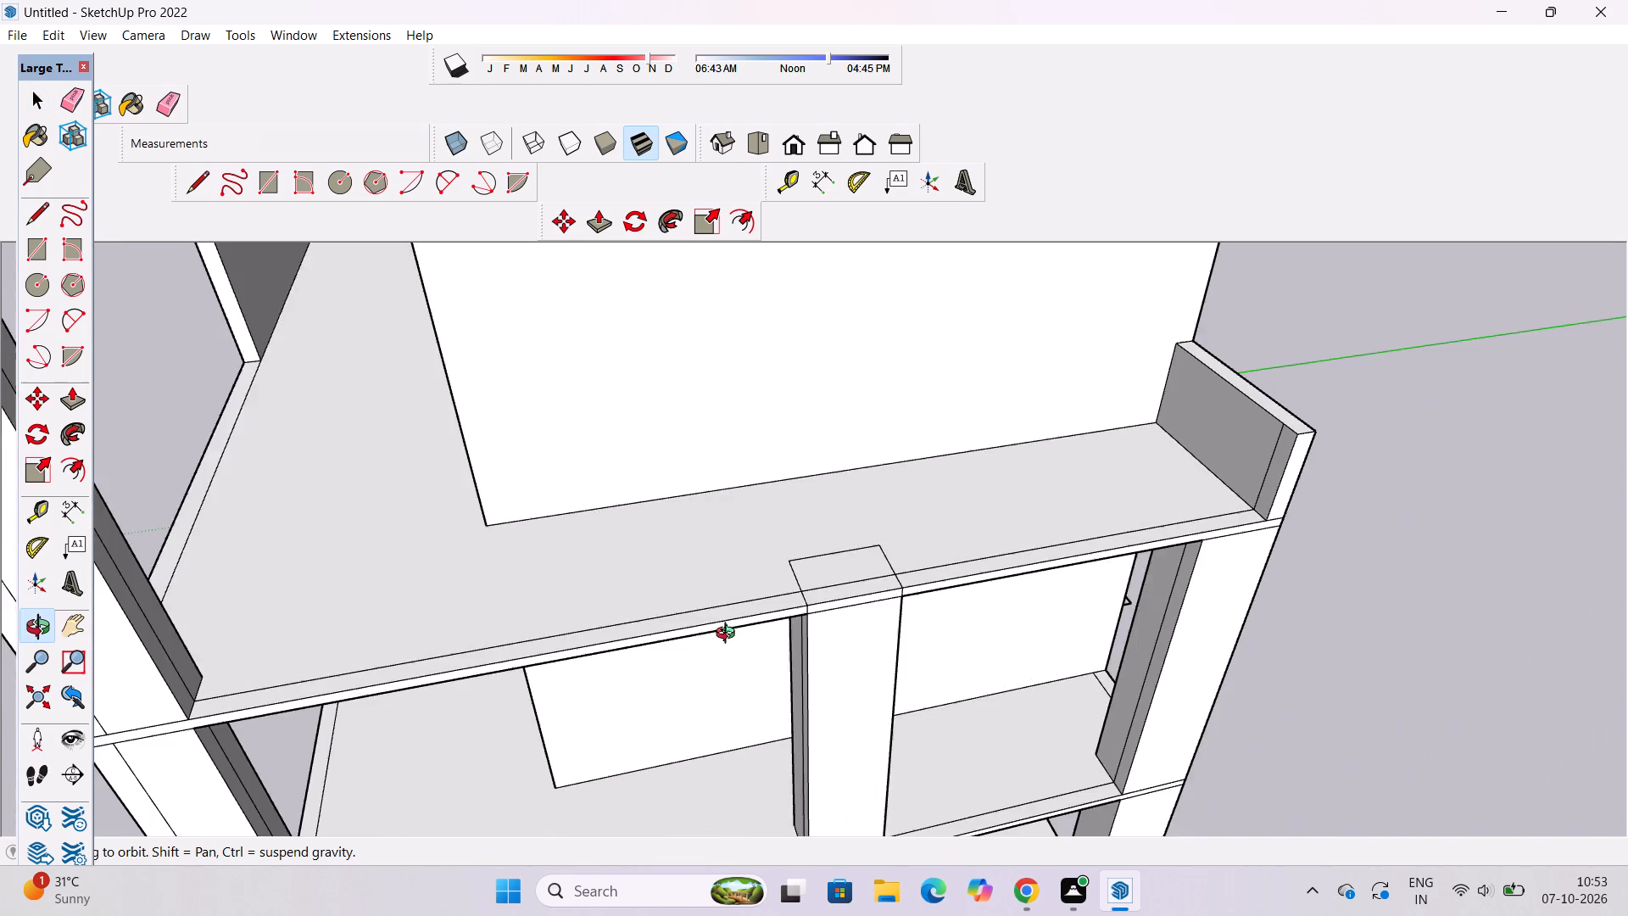
pyautogui.keyDown('shift'); pyautogui.moveTo(725, 617); pyautogui.dragTo(645, 589); pyautogui.keyUp('shift')
pyautogui.moveTo(692, 589); pyautogui.dragTo(778, 639)
pyautogui.moveTo(824, 639); pyautogui.dragTo(644, 671)
pyautogui.scroll(4, 641, 671)
pyautogui.press('e')
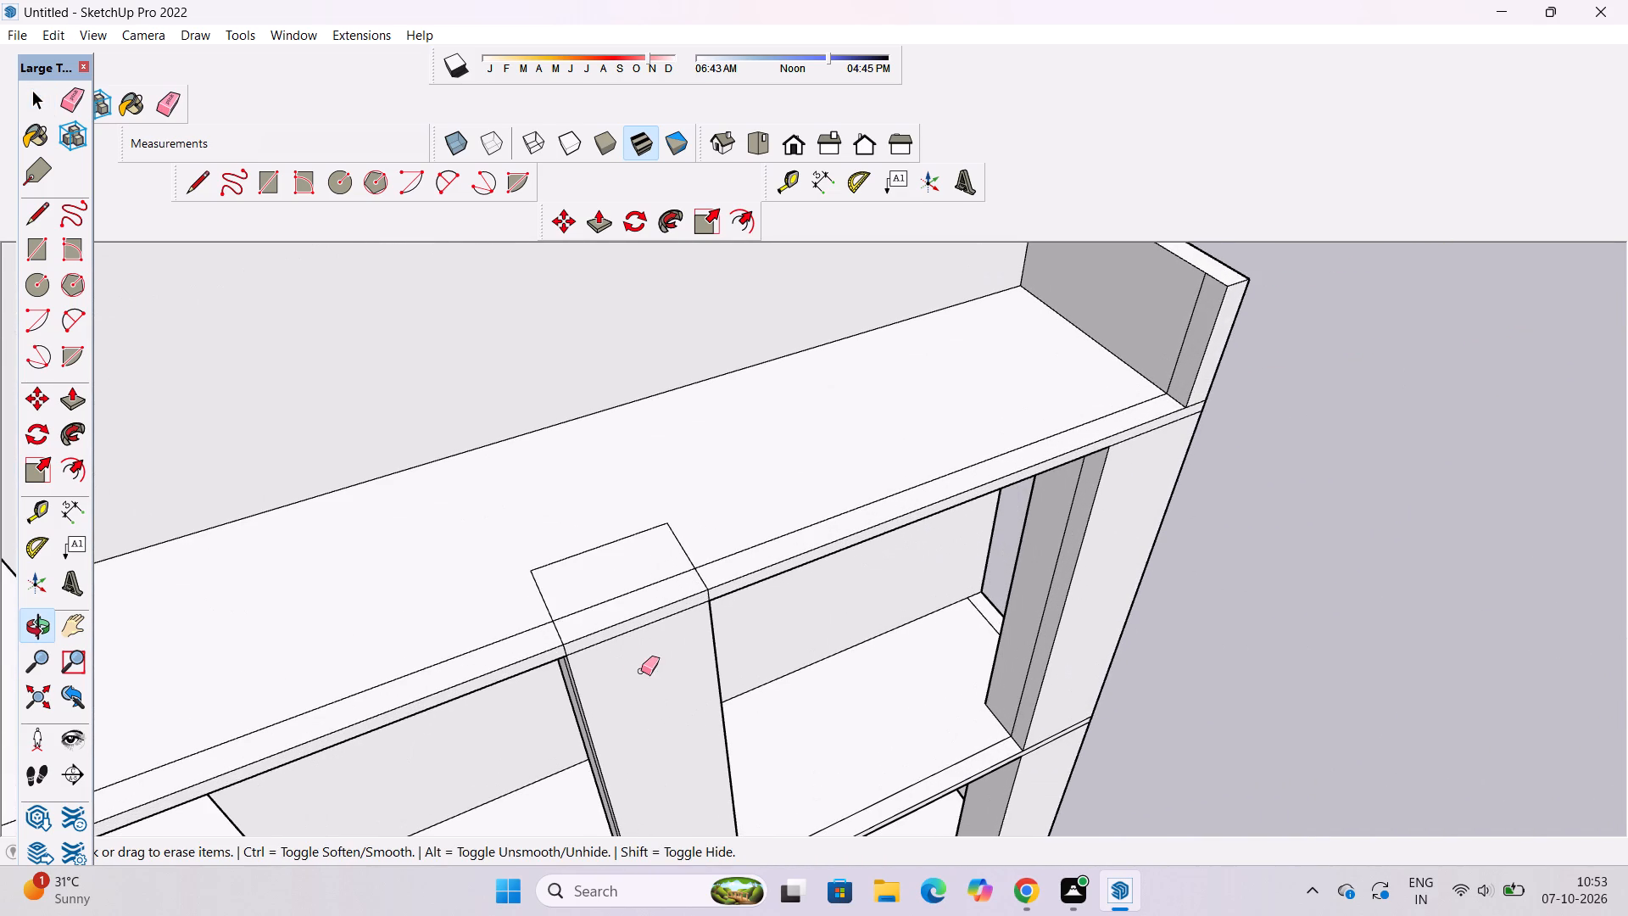
pyautogui.moveTo(631, 575); pyautogui.dragTo(628, 597)
pyautogui.scroll(-5, 566, 597)
pyautogui.press('space')
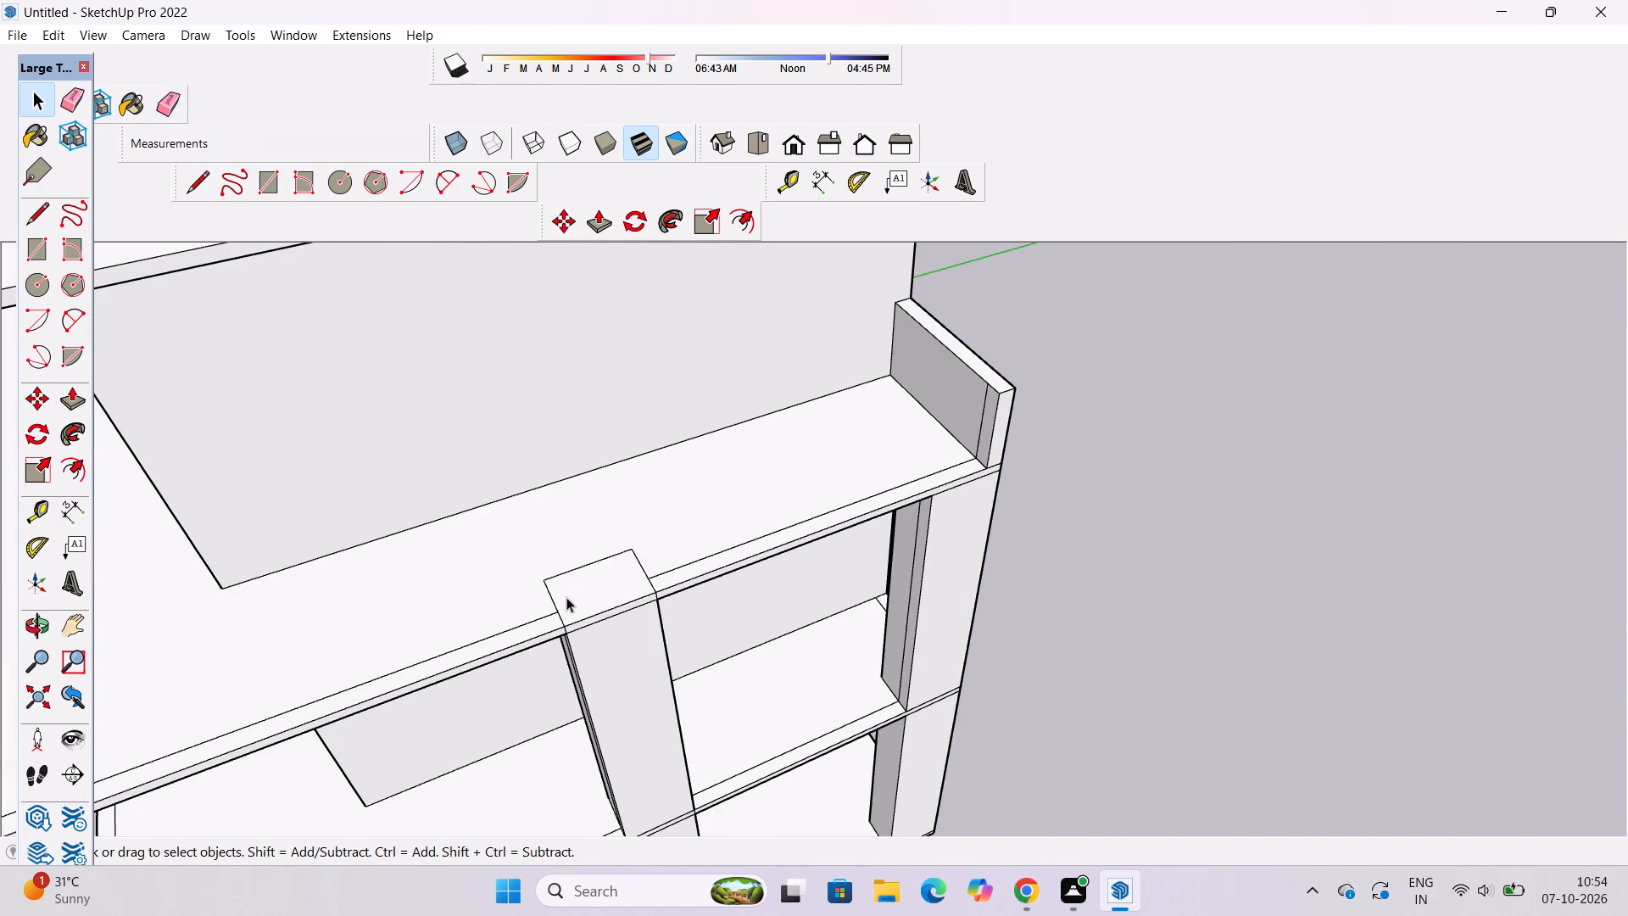
# Push/Pull the low wall at the upper slab's end down 10', flush with the slab surface.
pyautogui.write('o')
pyautogui.scroll(-6, 566, 597)
pyautogui.moveTo(920, 580); pyautogui.dragTo(767, 619)
pyautogui.keyDown('shift'); pyautogui.moveTo(710, 619); pyautogui.dragTo(806, 695); pyautogui.keyUp('shift')
pyautogui.scroll(4, 859, 656)
pyautogui.moveTo(873, 646); pyautogui.dragTo(686, 623)
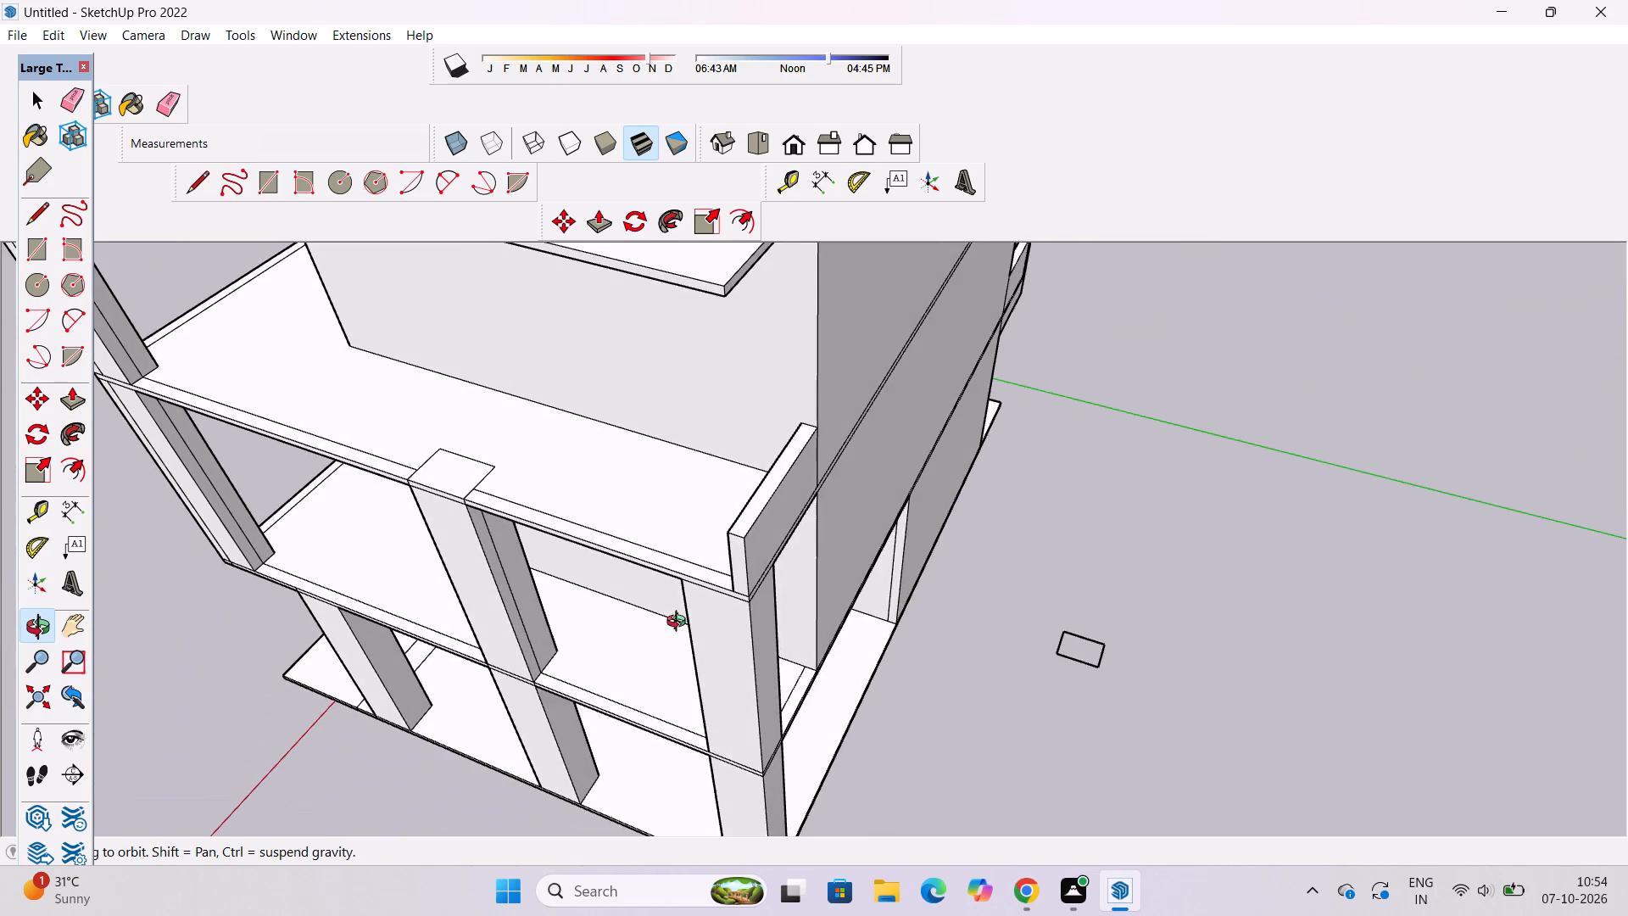
pyautogui.keyDown('shift'); pyautogui.moveTo(828, 533); pyautogui.dragTo(839, 589); pyautogui.keyUp('shift')
pyautogui.keyDown('shift'); pyautogui.scroll(5, 814, 585); pyautogui.keyUp('shift')
pyautogui.scroll(2, 712, 593)
pyautogui.moveTo(768, 617); pyautogui.dragTo(846, 602)
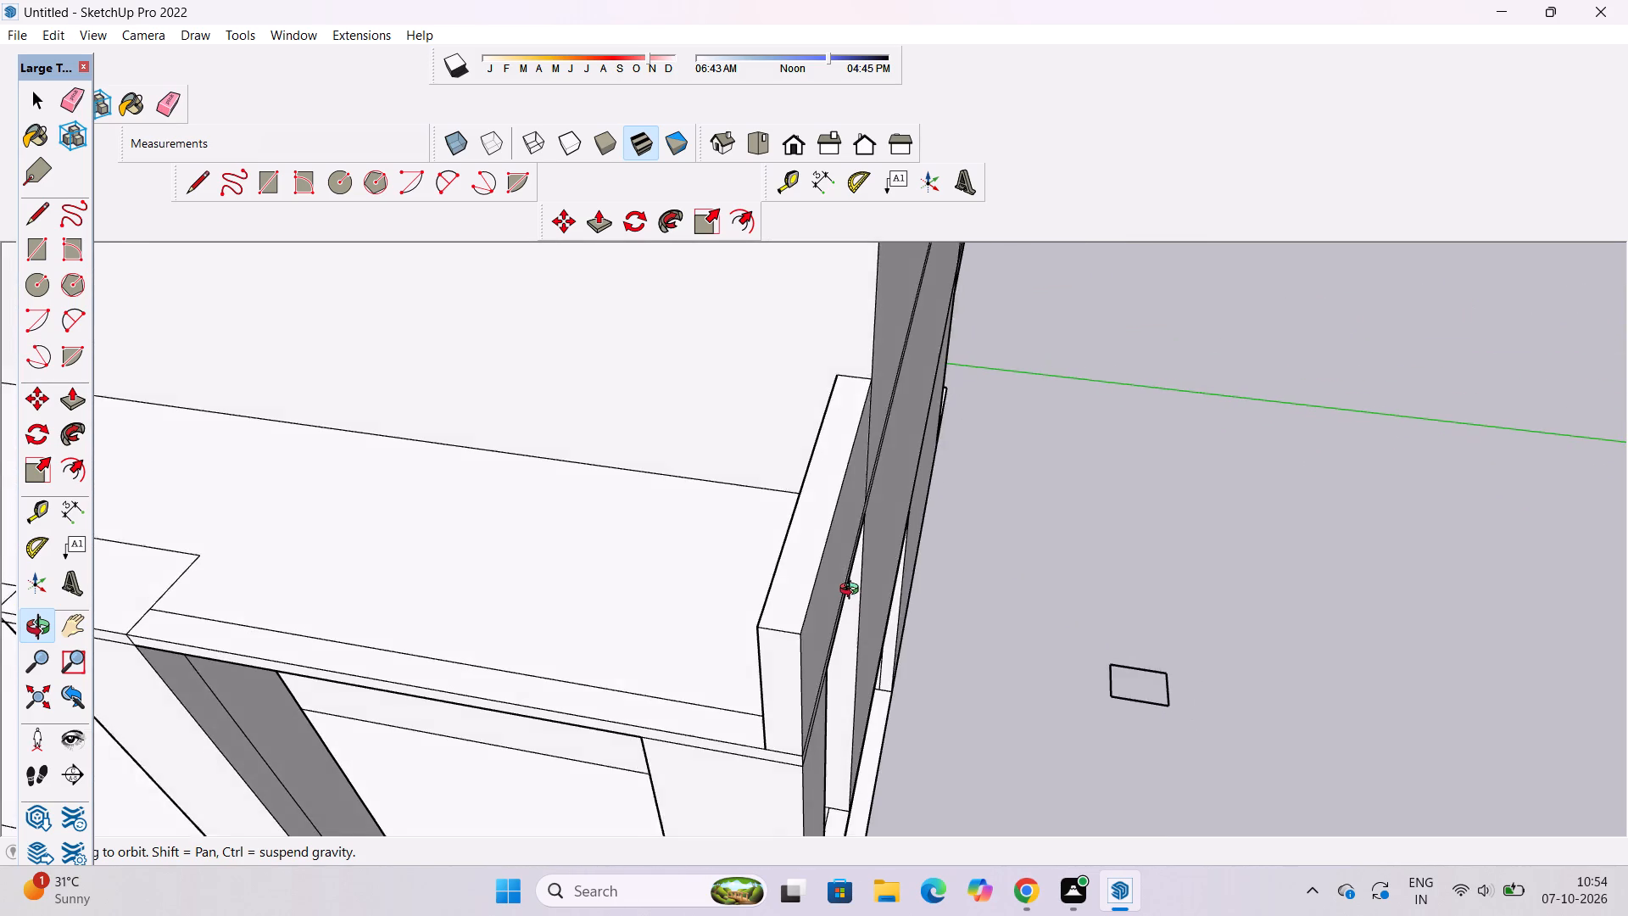
pyautogui.moveTo(853, 591); pyautogui.dragTo(802, 595)
pyautogui.moveTo(789, 596); pyautogui.dragTo(824, 579)
pyautogui.press('p')
pyautogui.scroll(-6, 711, 473)
pyautogui.scroll(5, 709, 469)
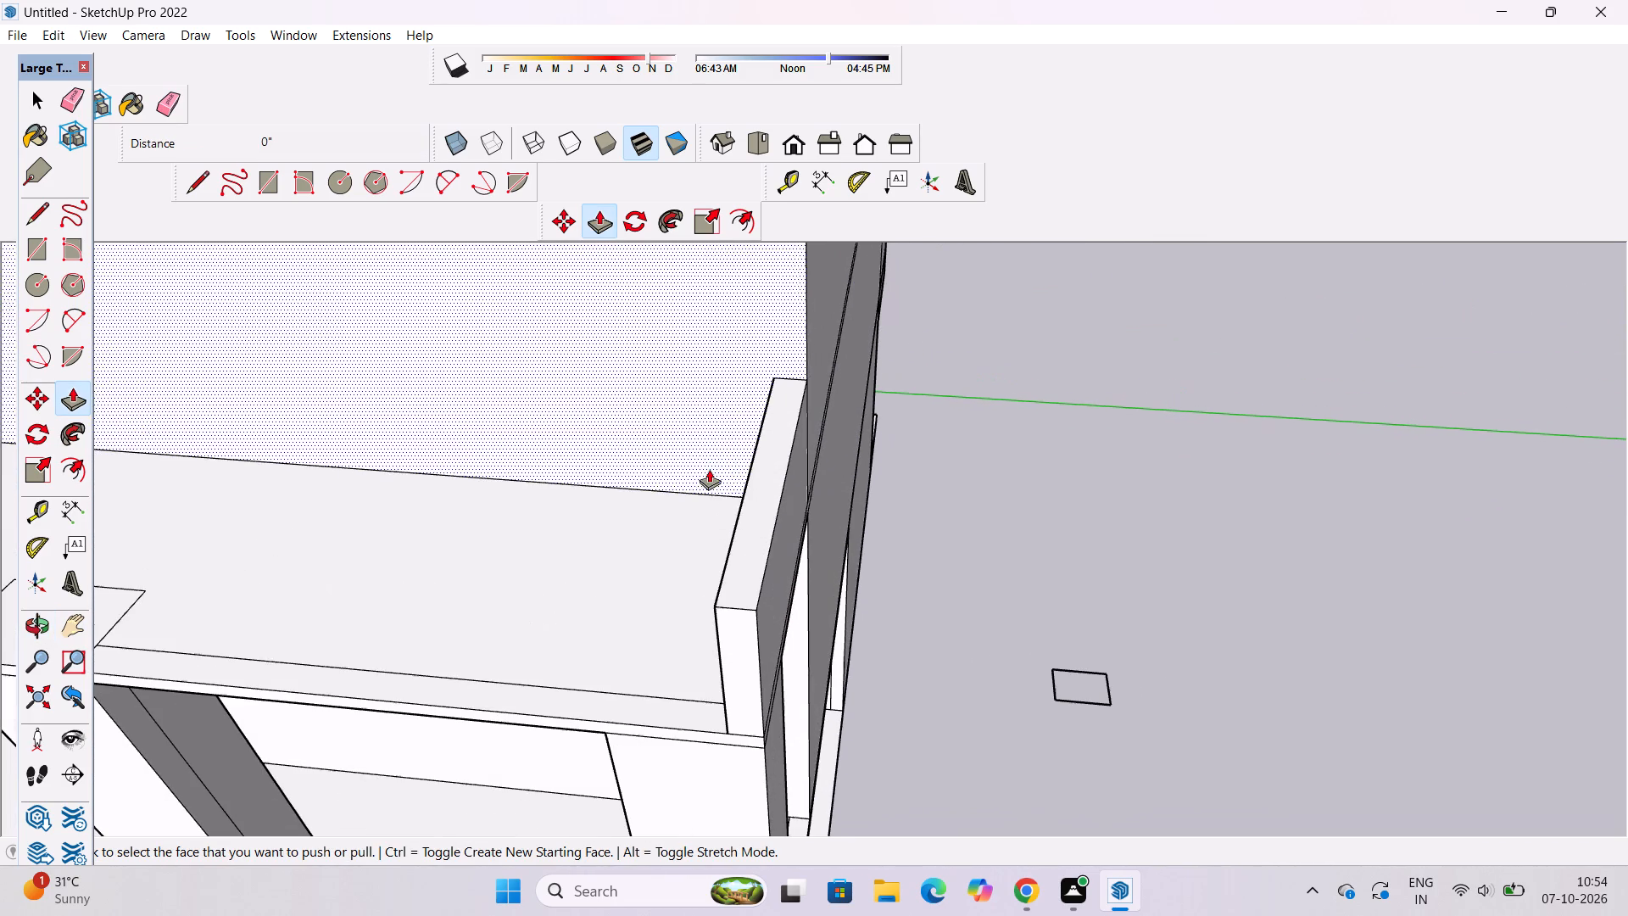
pyautogui.click(748, 527)
pyautogui.scroll(-5, 748, 527)
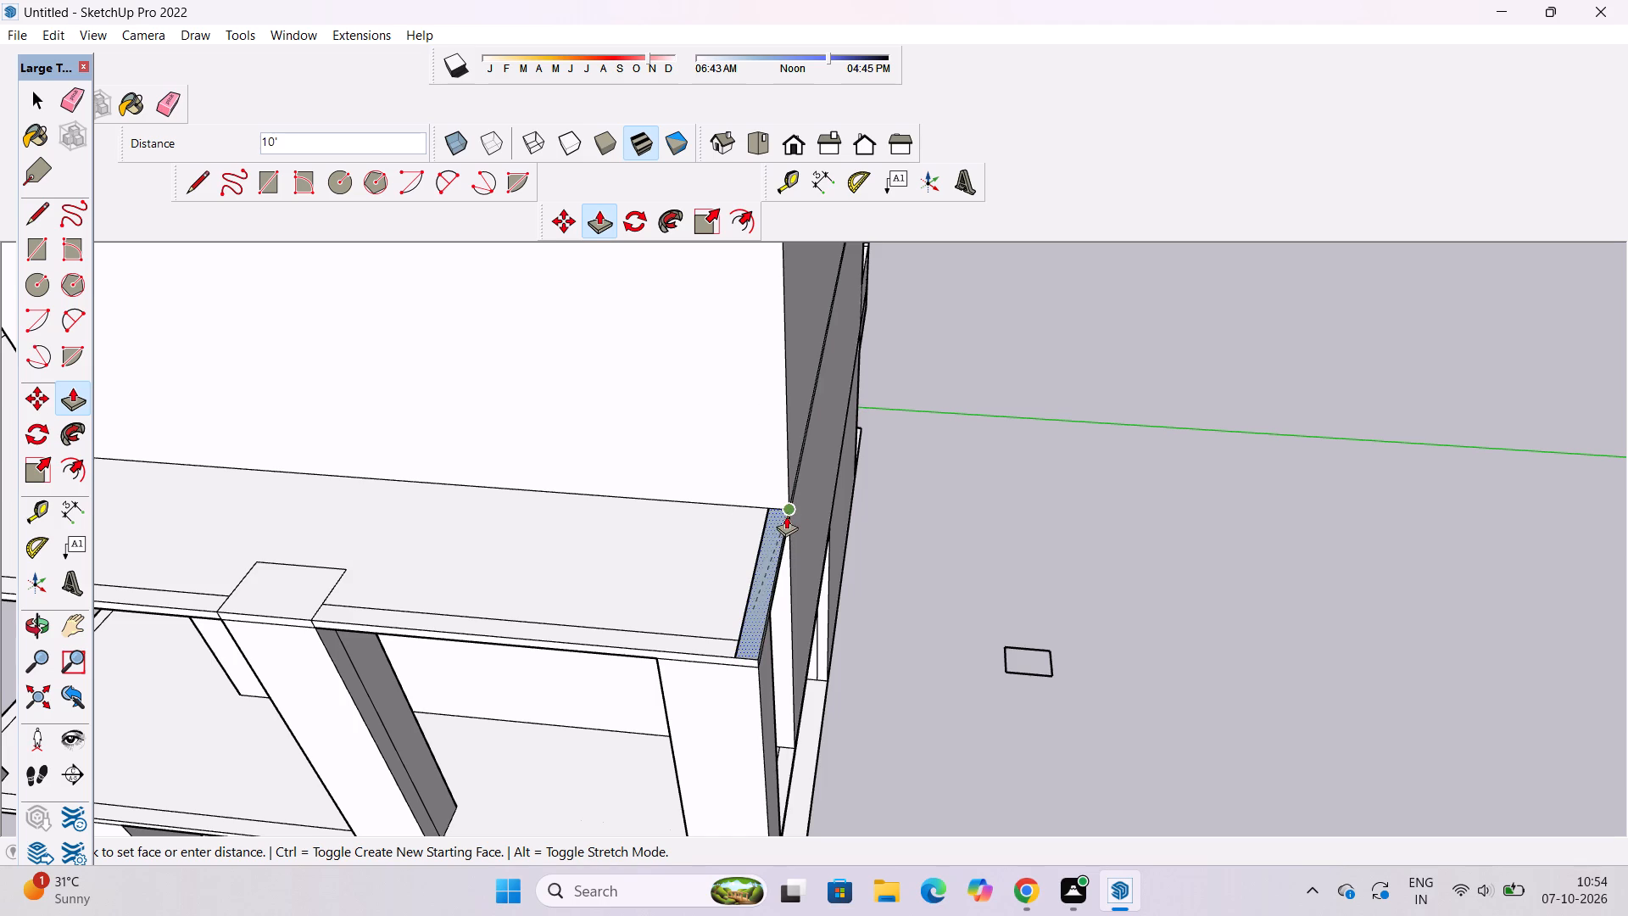
pyautogui.click(786, 516)
pyautogui.press('space')
# Draw a rectangle of about 2' 11" by 2' from the upper slab's outer corner to close the opening left by the wall.
pyautogui.press('o')
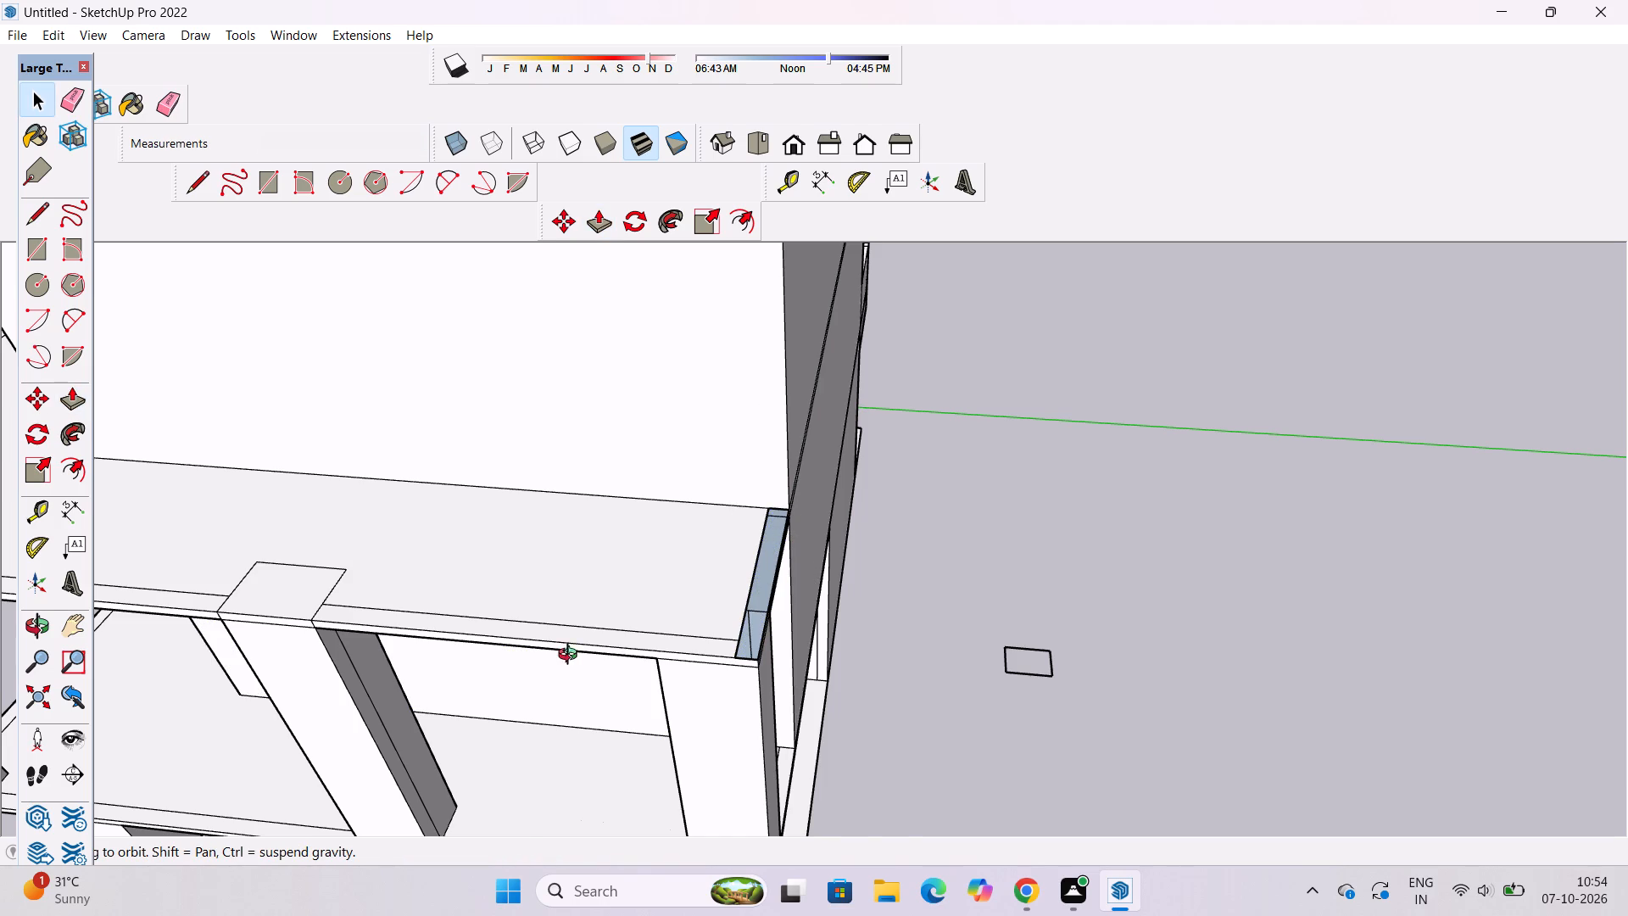
pyautogui.scroll(4, 571, 657)
pyautogui.moveTo(784, 633); pyautogui.dragTo(599, 674)
pyautogui.keyDown('shift'); pyautogui.moveTo(589, 673); pyautogui.dragTo(583, 609); pyautogui.keyUp('shift')
pyautogui.moveTo(843, 561); pyautogui.dragTo(639, 656)
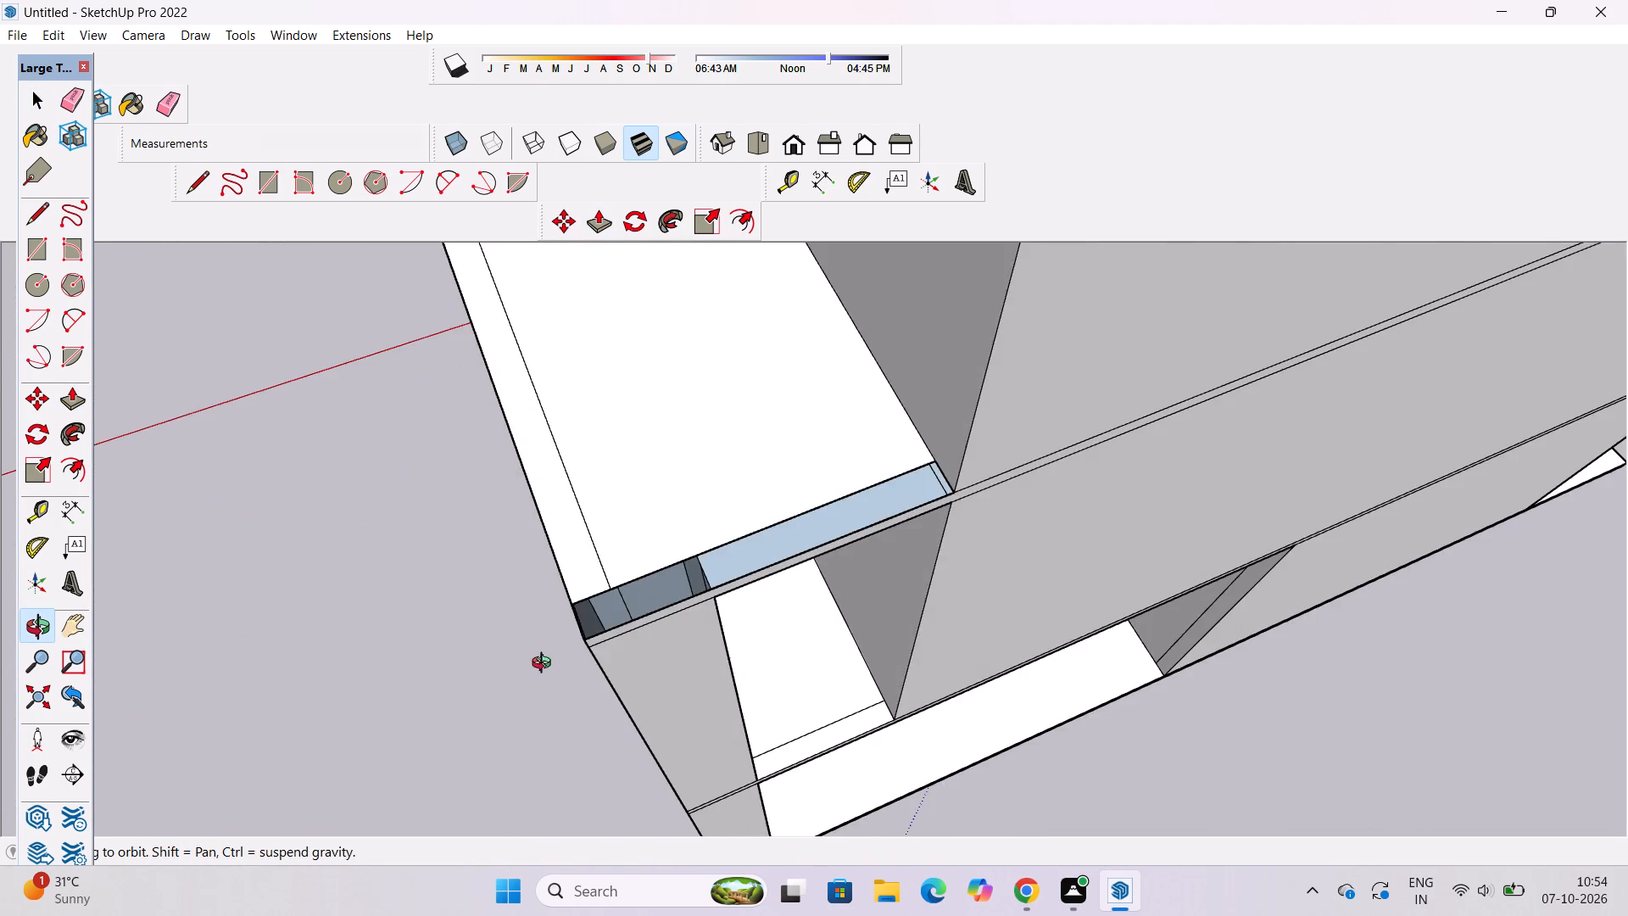
pyautogui.scroll(4, 544, 663)
pyautogui.moveTo(878, 569); pyautogui.dragTo(775, 600)
pyautogui.moveTo(775, 600); pyautogui.dragTo(777, 652)
pyautogui.scroll(-3, 777, 640)
pyautogui.keyDown('shift'); pyautogui.moveTo(855, 582); pyautogui.dragTo(724, 676); pyautogui.keyUp('shift')
pyautogui.moveTo(721, 674); pyautogui.dragTo(721, 646)
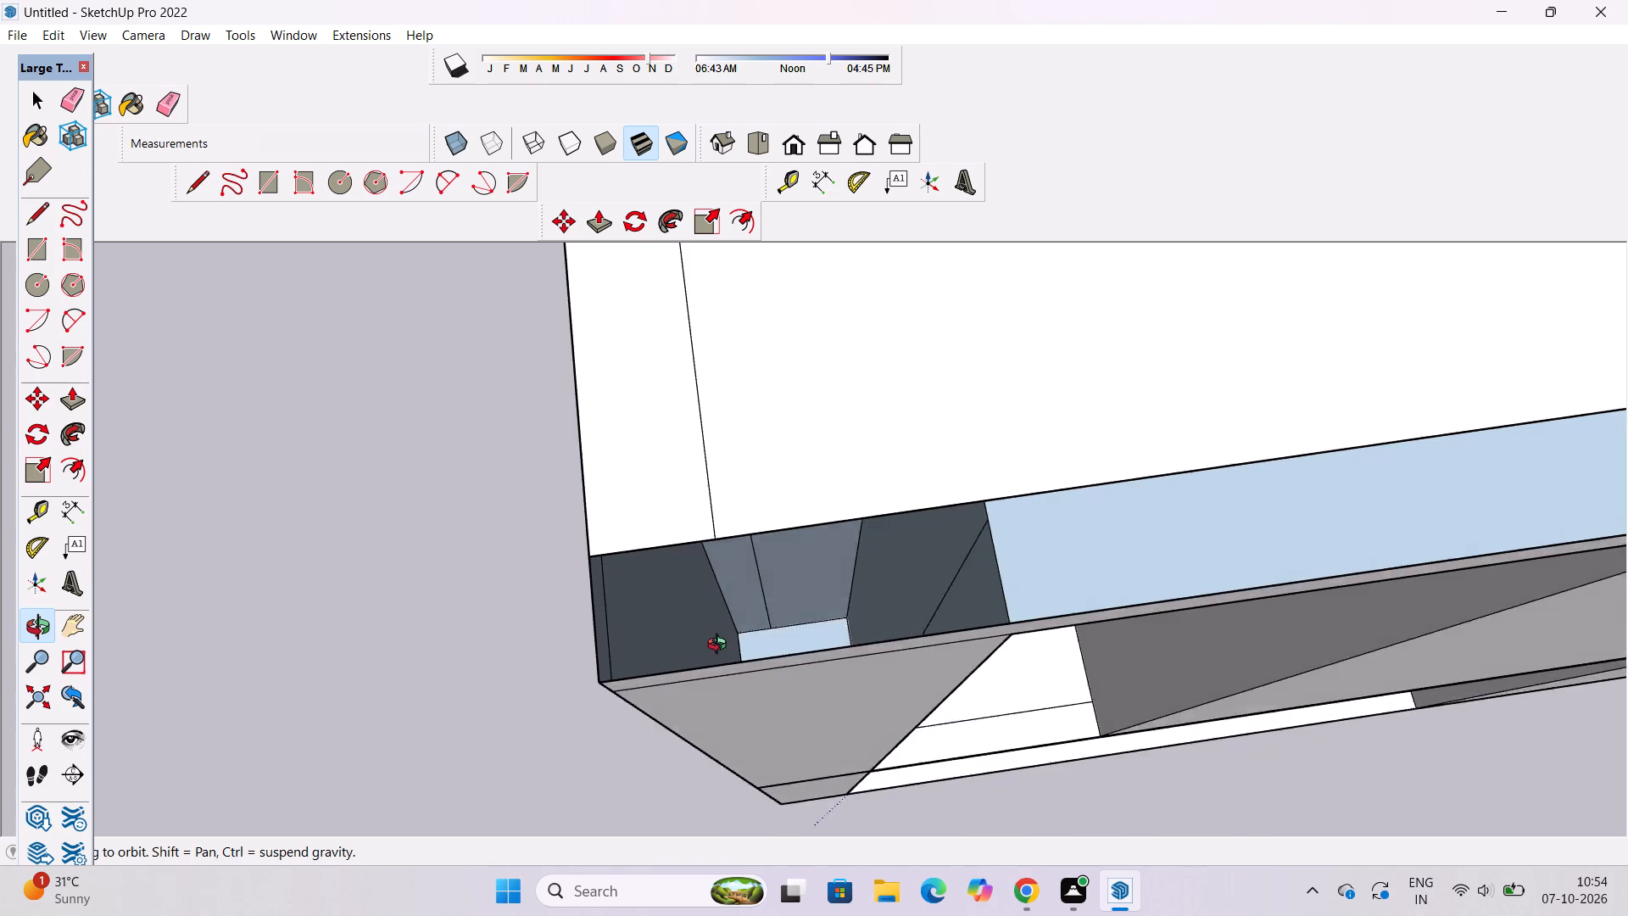
pyautogui.moveTo(721, 646); pyautogui.dragTo(722, 613)
pyautogui.scroll(3, 695, 658)
pyautogui.moveTo(695, 658); pyautogui.dragTo(712, 617)
pyautogui.keyDown('shift'); pyautogui.moveTo(712, 617); pyautogui.dragTo(637, 735); pyautogui.keyUp('shift')
pyautogui.keyDown('shift'); pyautogui.scroll(-5, 627, 723); pyautogui.keyUp('shift')
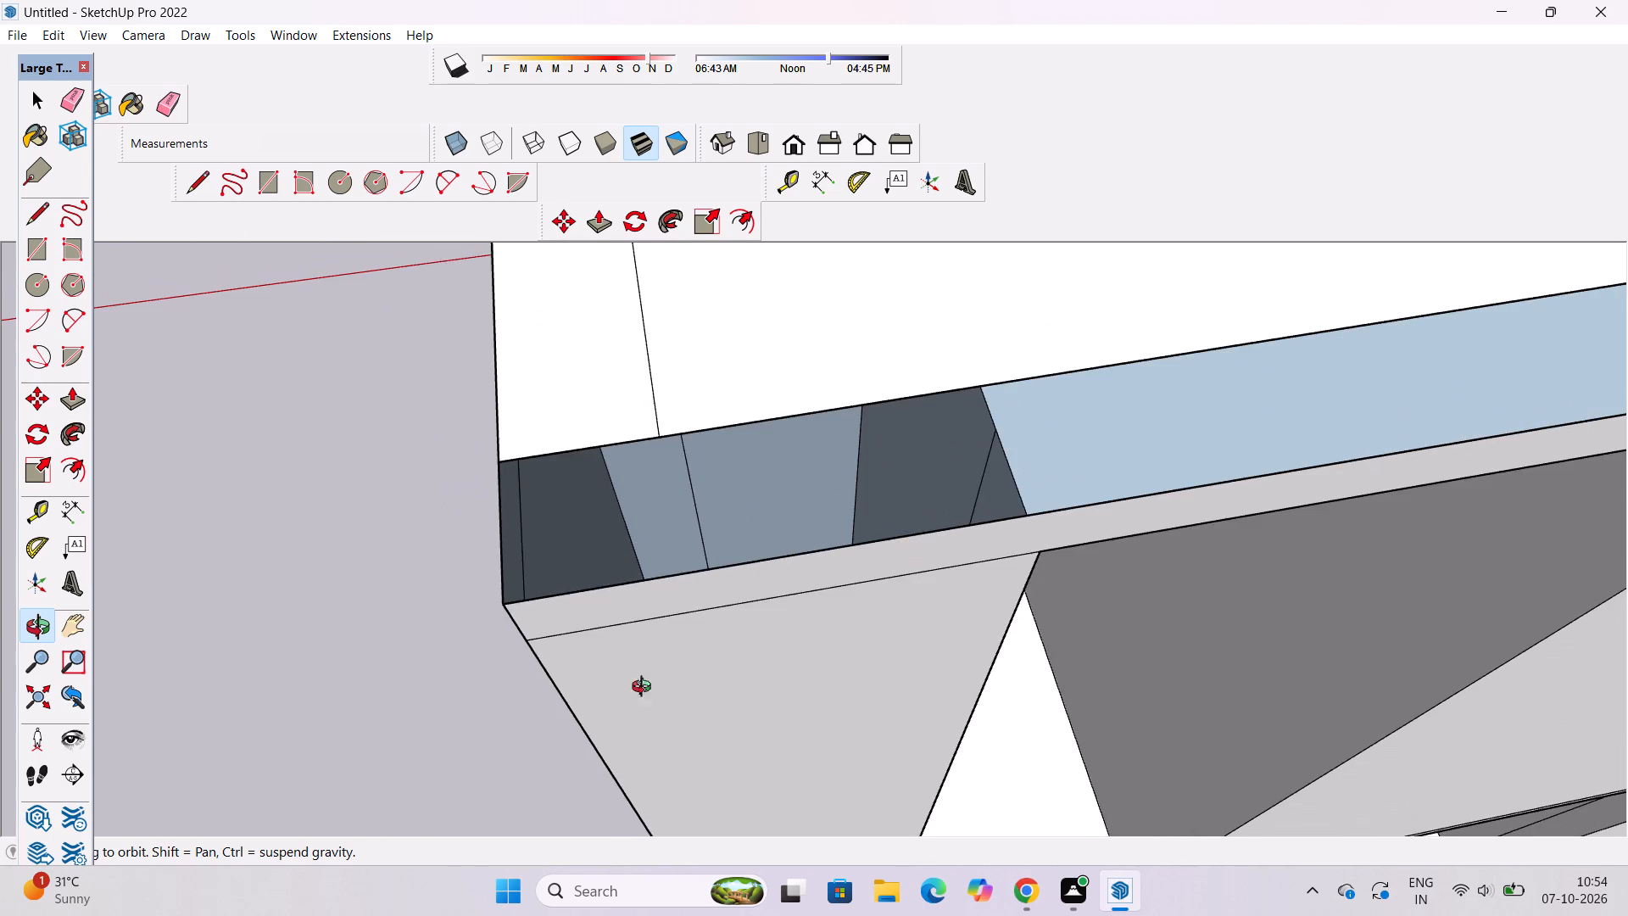
pyautogui.keyDown('shift'); pyautogui.moveTo(663, 671); pyautogui.dragTo(633, 694); pyautogui.keyUp('shift')
pyautogui.press('r')
pyautogui.click(466, 483)
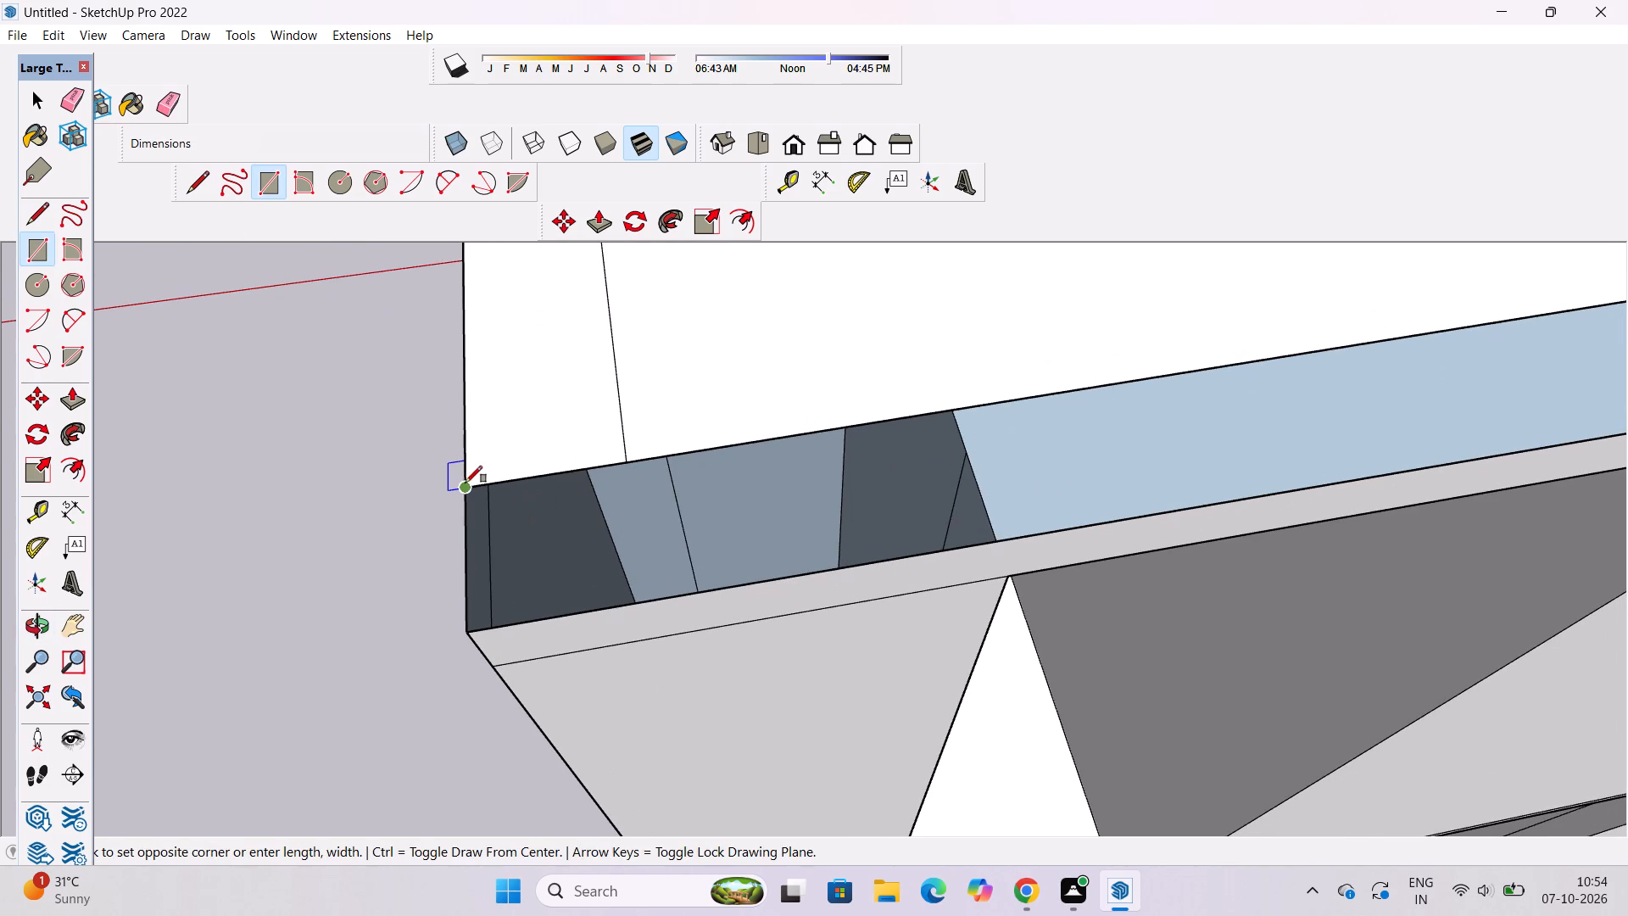
pyautogui.click(722, 588)
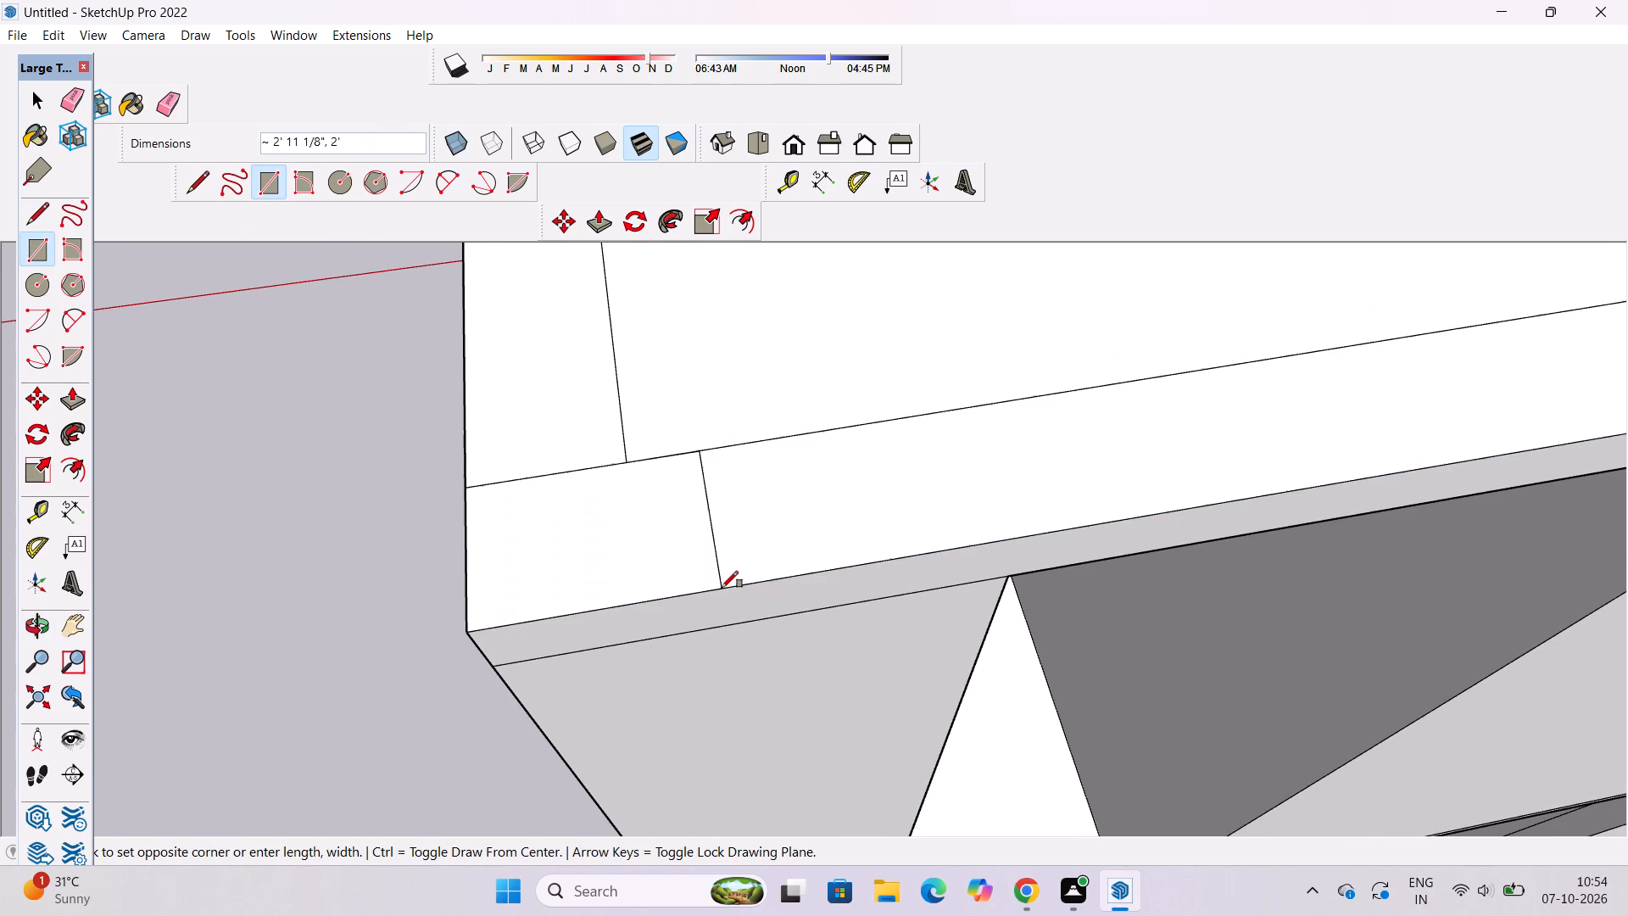
# Erase the new rectangle's inner edge and the short stray edge beside the slab's border line.
pyautogui.press('space')
pyautogui.write('e')
pyautogui.moveTo(732, 523); pyautogui.dragTo(705, 534)
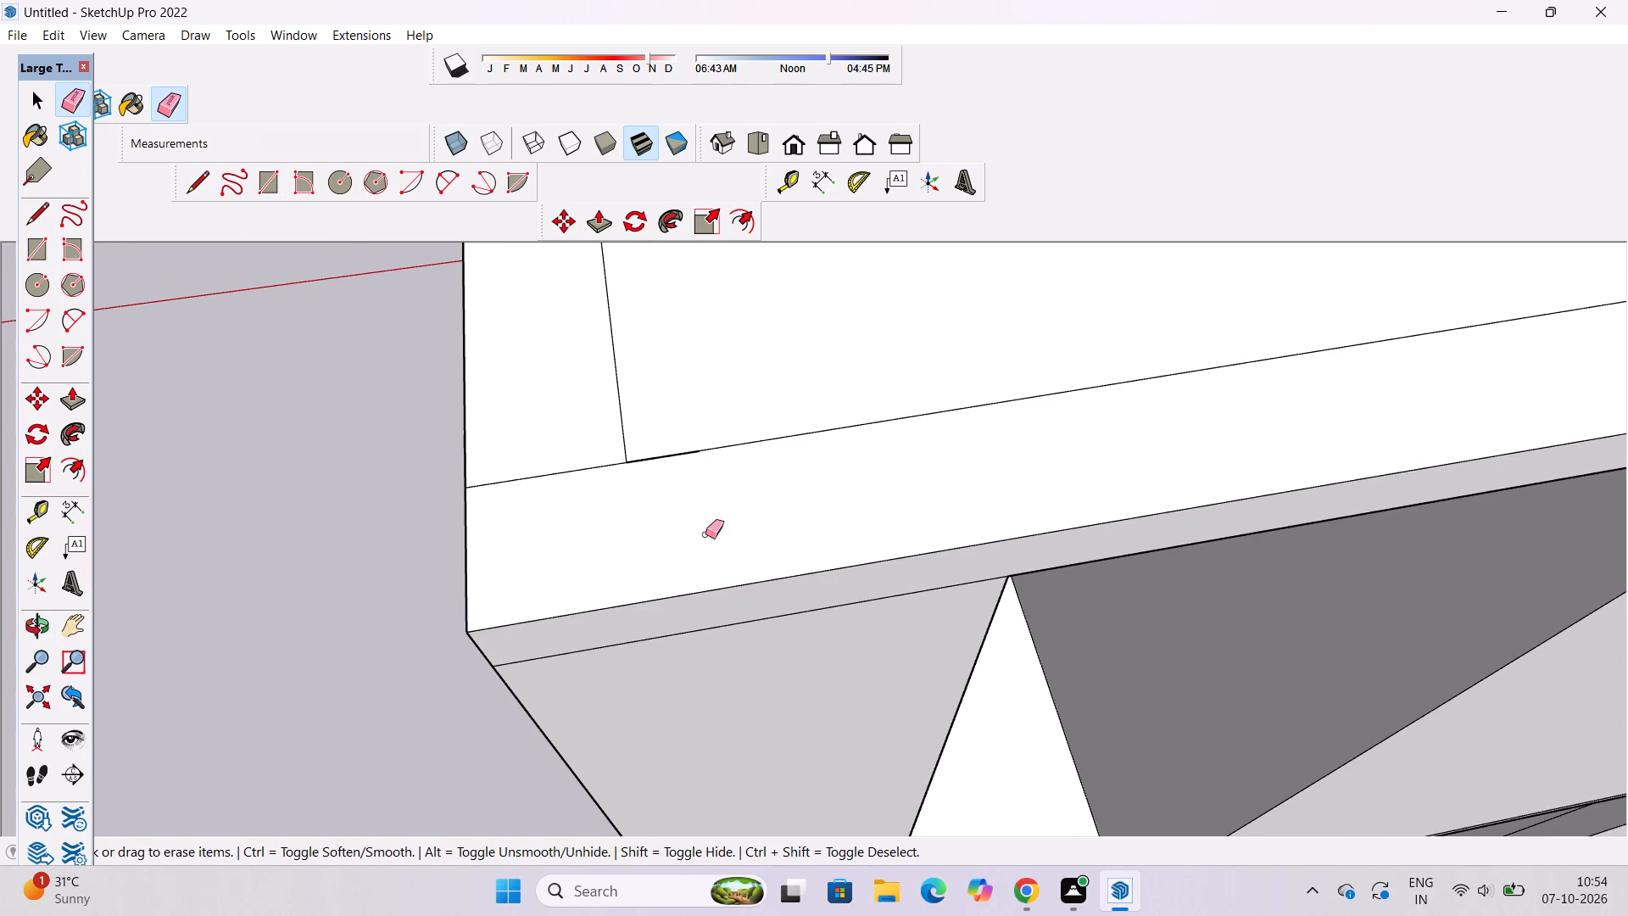
pyautogui.press('o')
pyautogui.scroll(-6, 703, 539)
pyautogui.moveTo(572, 588); pyautogui.dragTo(941, 542)
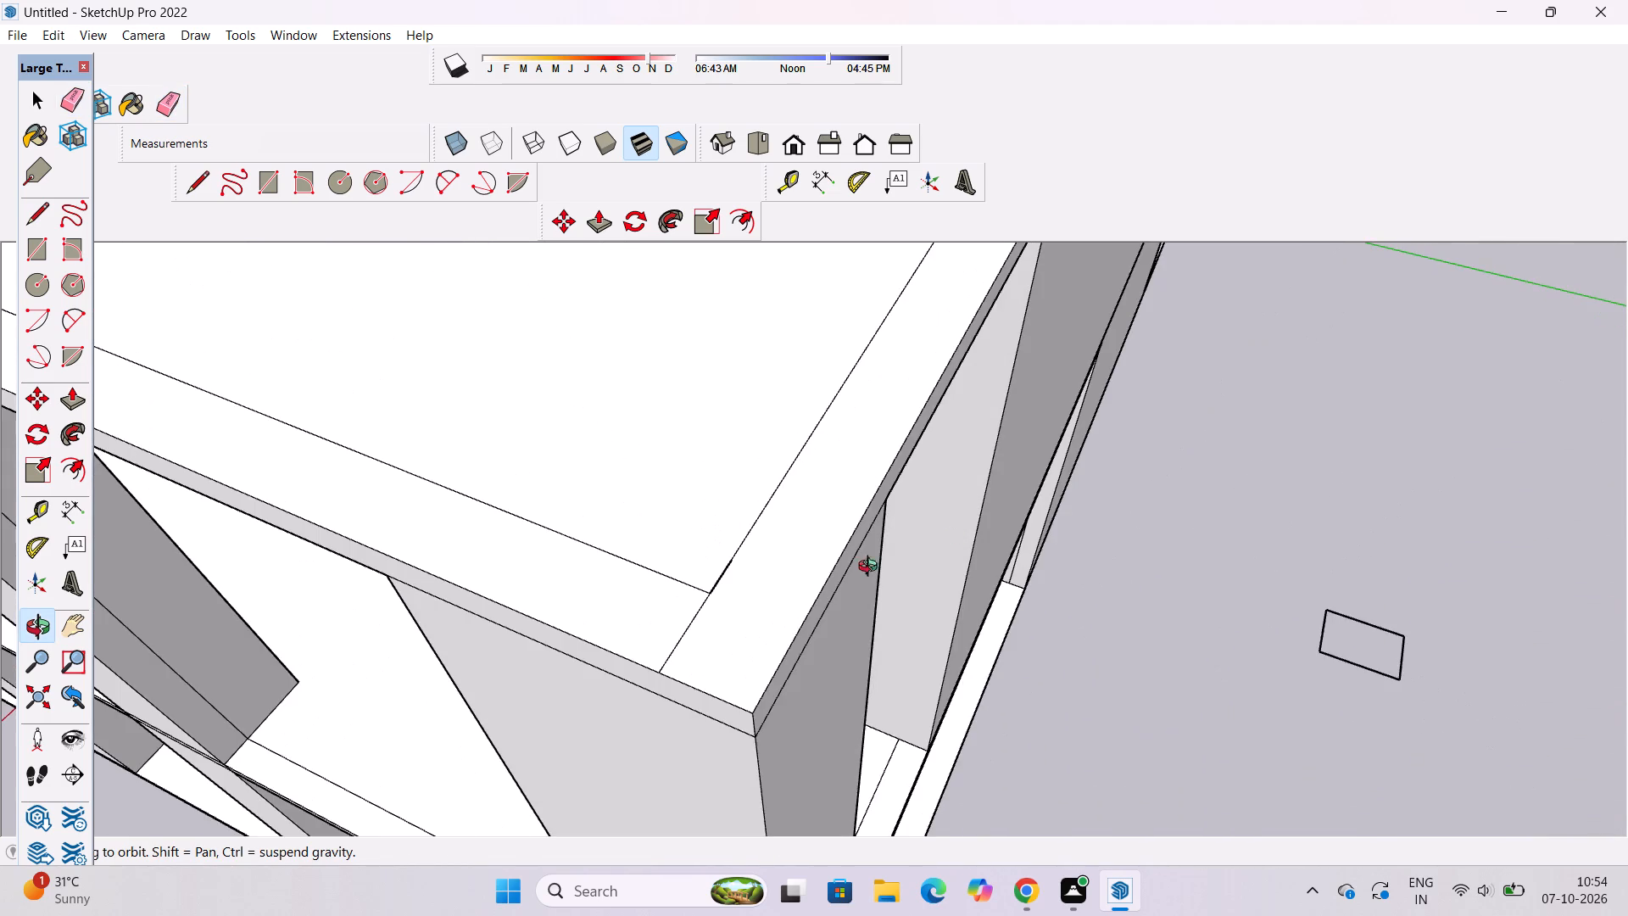
pyautogui.scroll(4, 738, 597)
pyautogui.moveTo(738, 597); pyautogui.dragTo(766, 598)
pyautogui.scroll(5, 713, 585)
pyautogui.press('e')
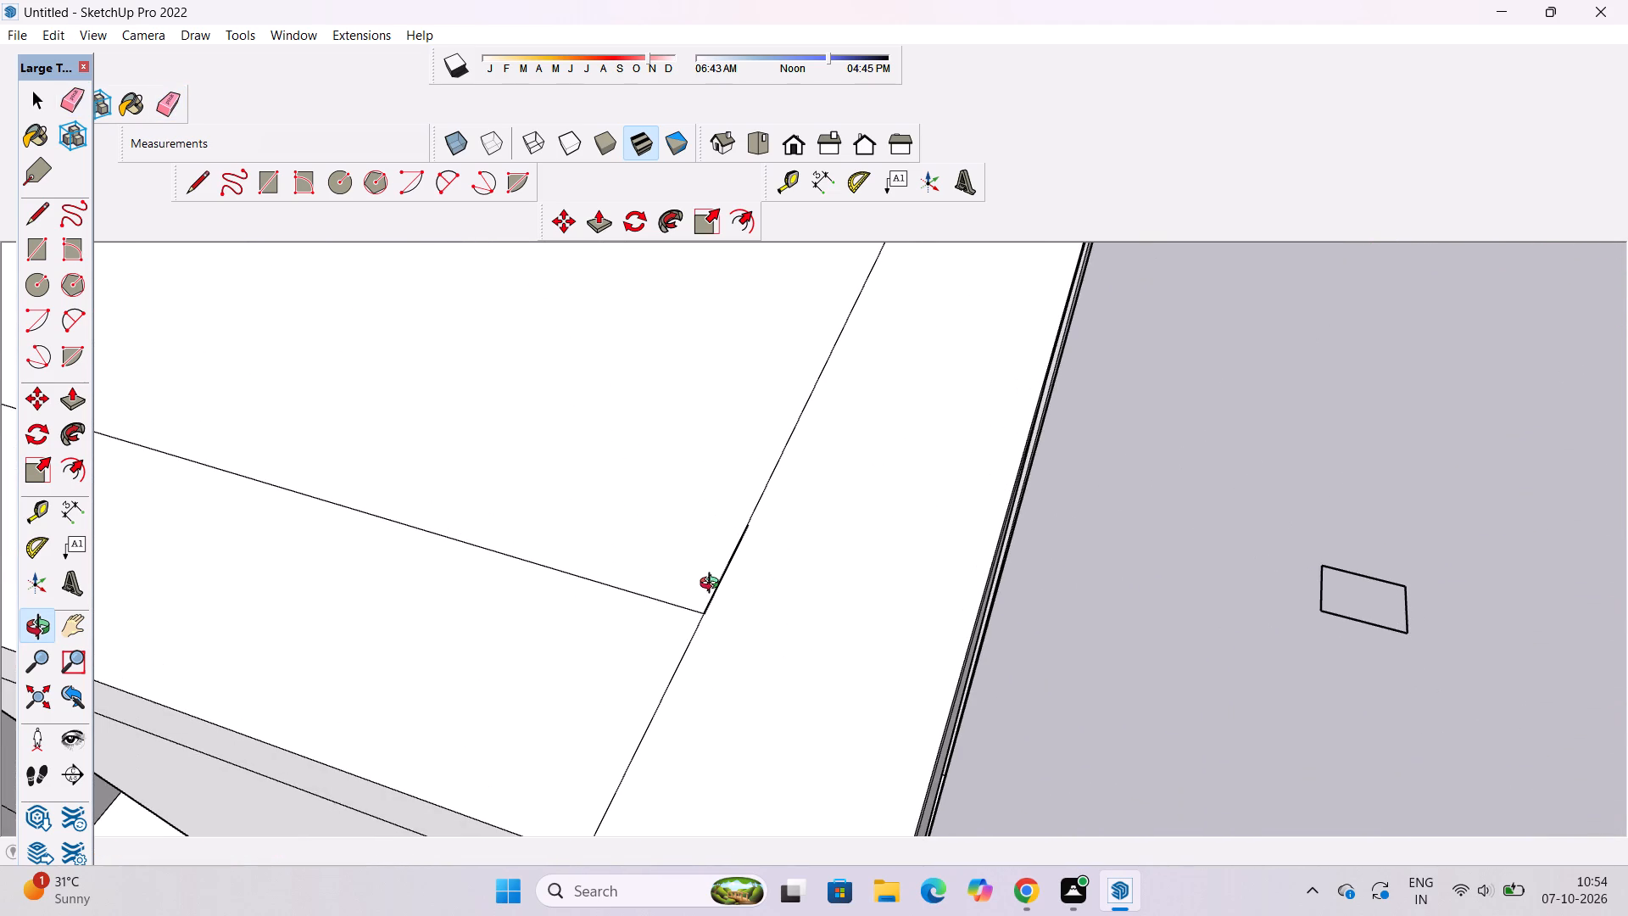
pyautogui.scroll(14, 720, 574)
pyautogui.scroll(5, 808, 411)
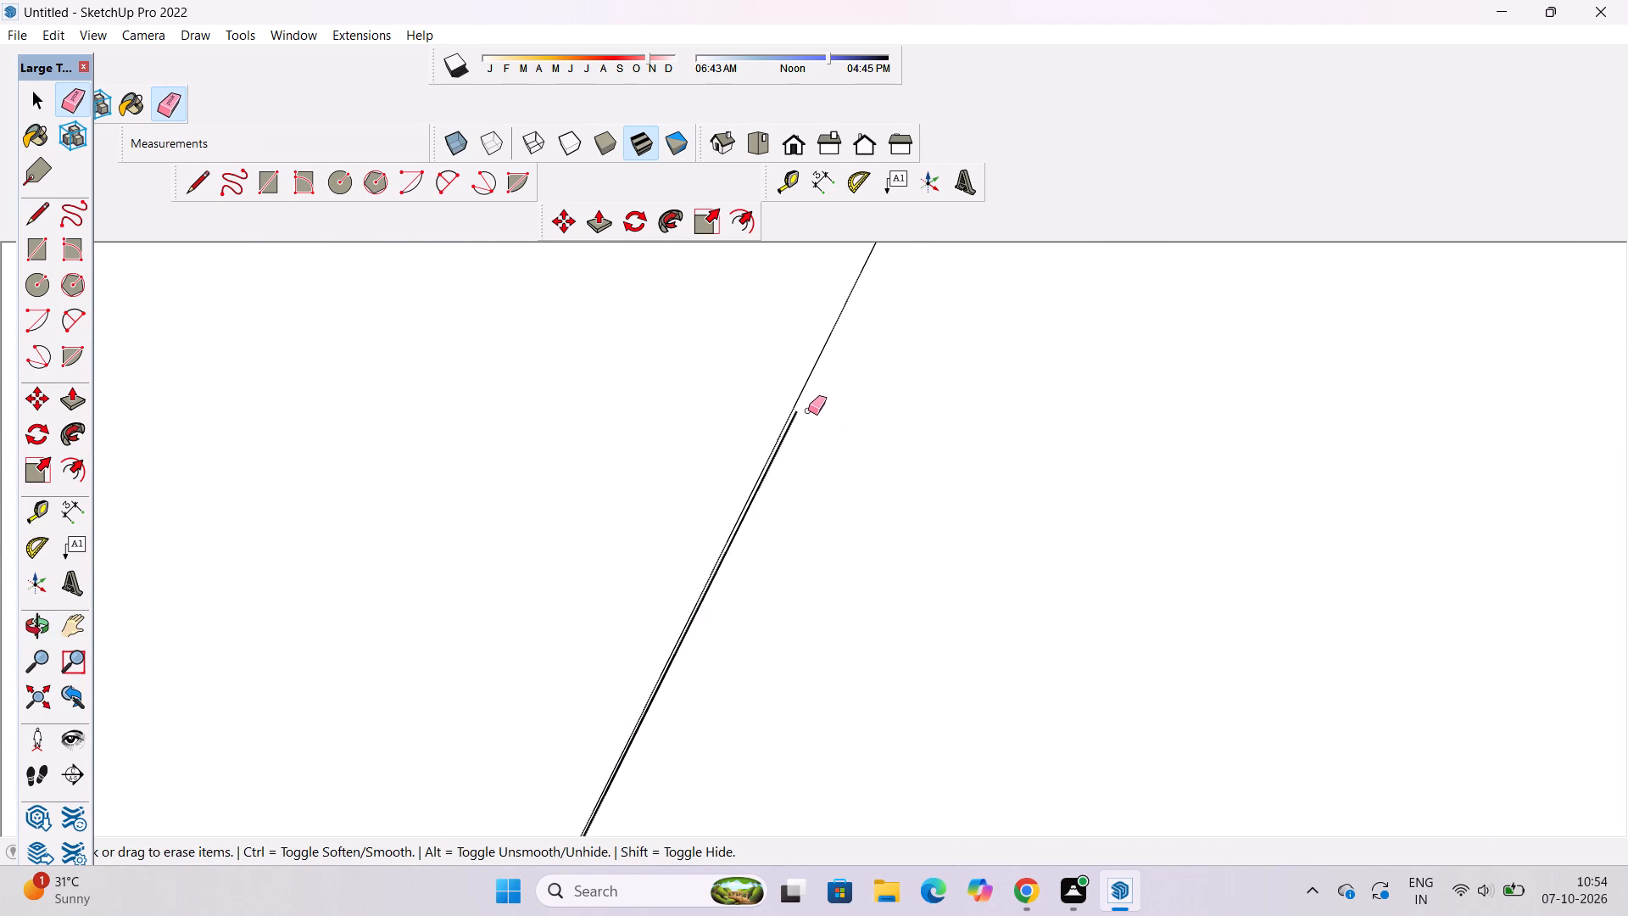
pyautogui.scroll(8, 808, 411)
pyautogui.click(785, 416)
pyautogui.scroll(-6, 826, 405)
pyautogui.press('space')
pyautogui.scroll(-5, 826, 405)
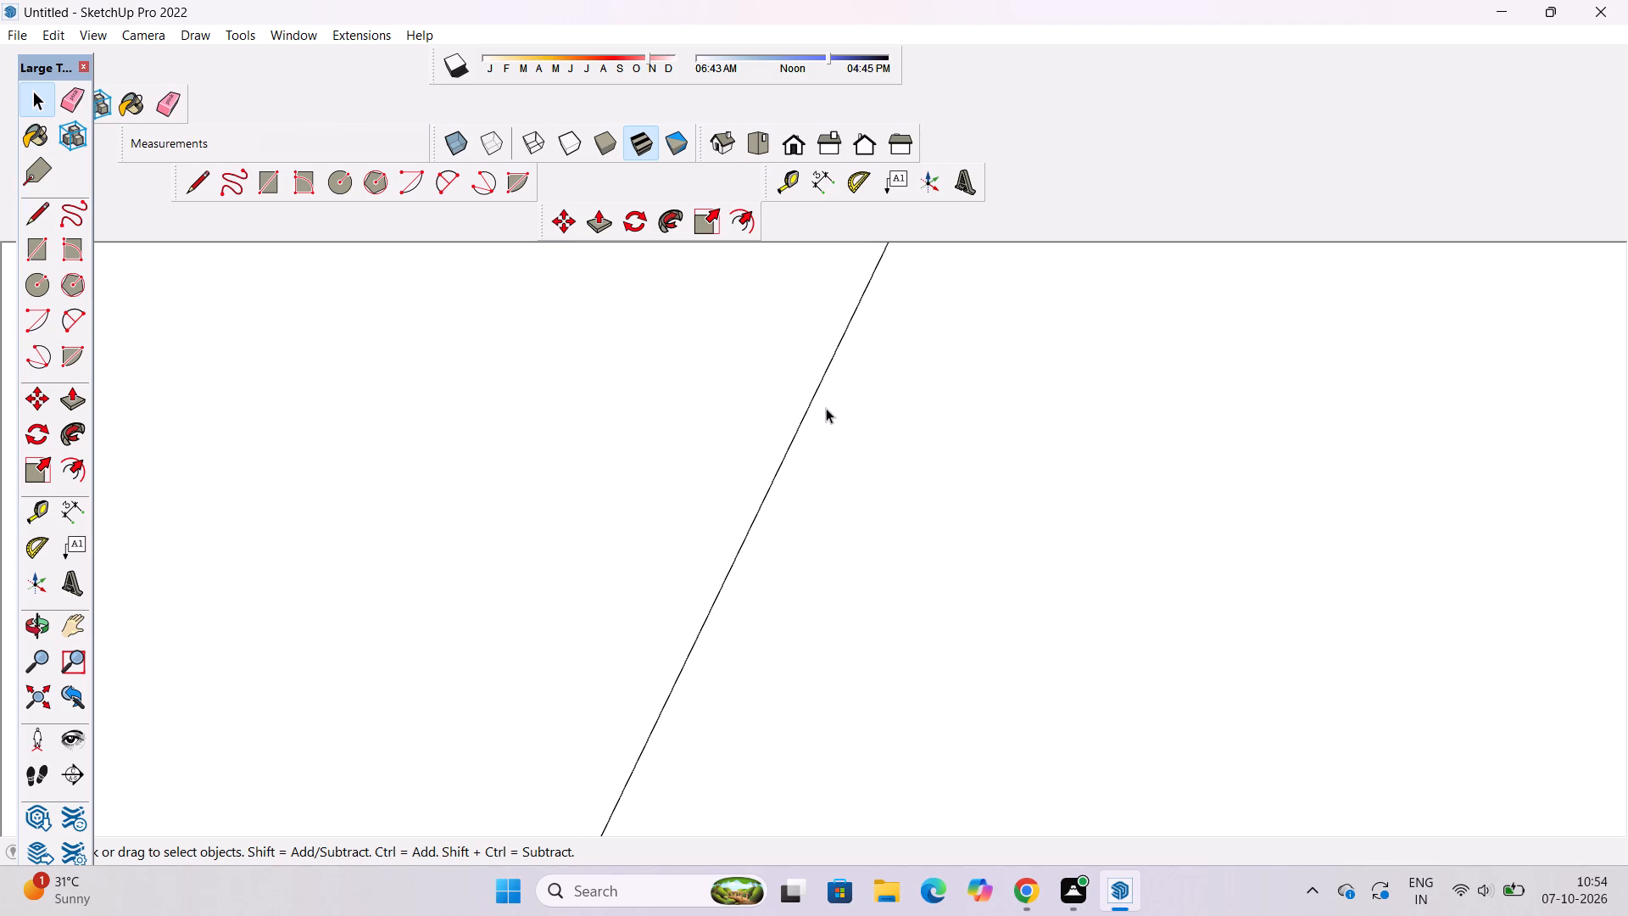
pyautogui.scroll(-4, 826, 408)
# Copy the loose rectangle beside the building onto the upper slab's front corner, above the corner pillar.
pyautogui.press('o')
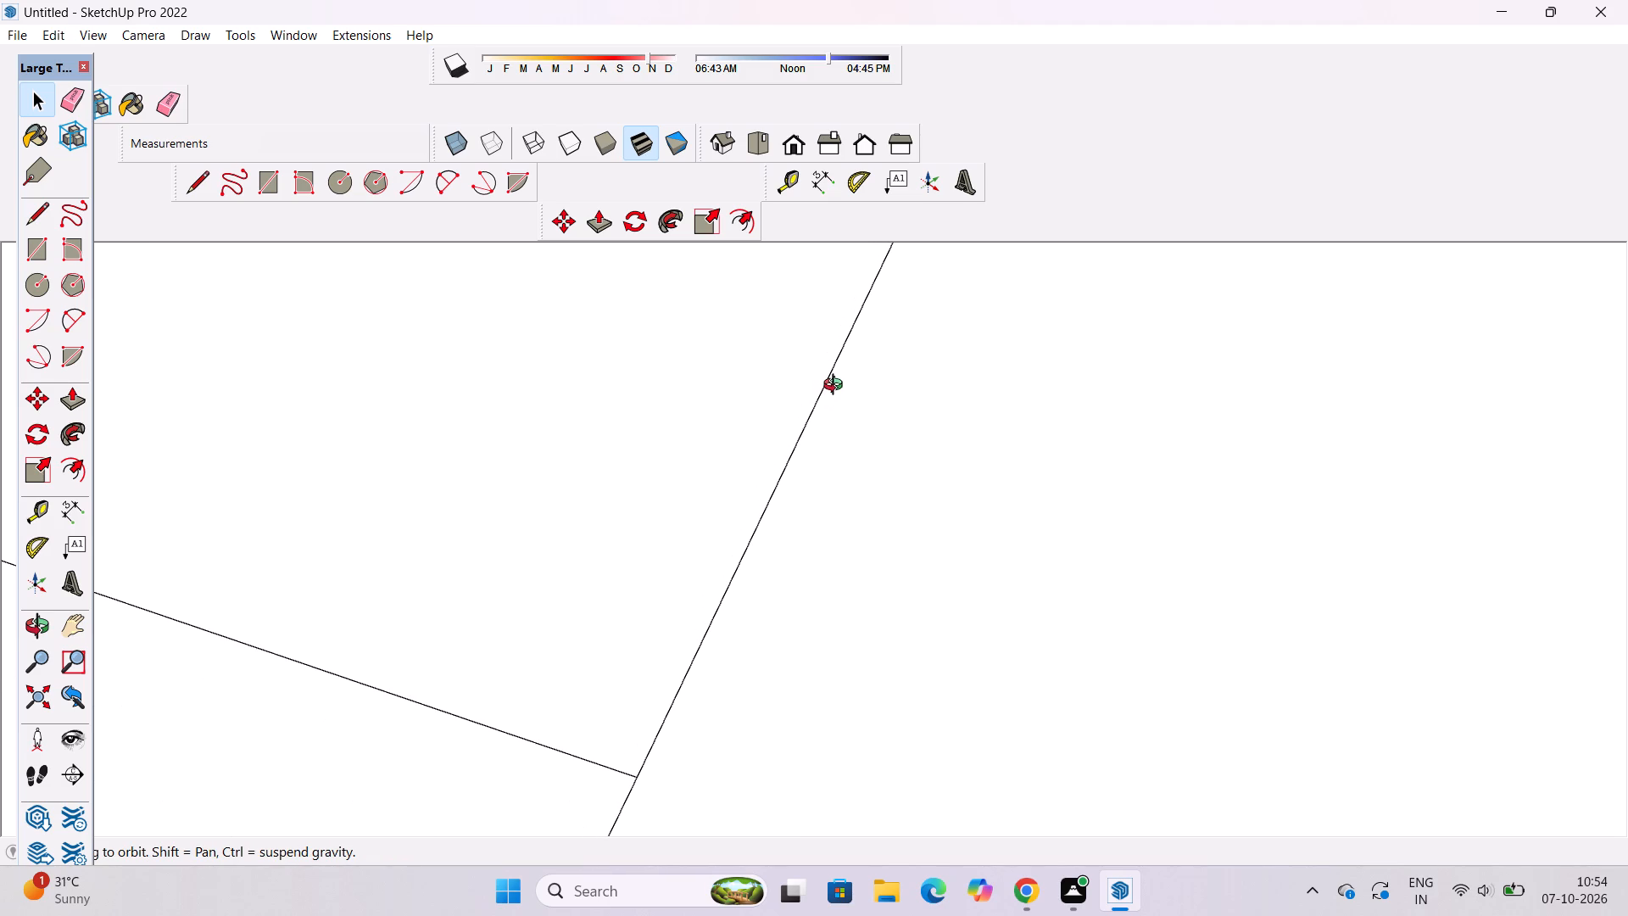
pyautogui.scroll(-20, 837, 387)
pyautogui.moveTo(735, 528); pyautogui.dragTo(905, 494)
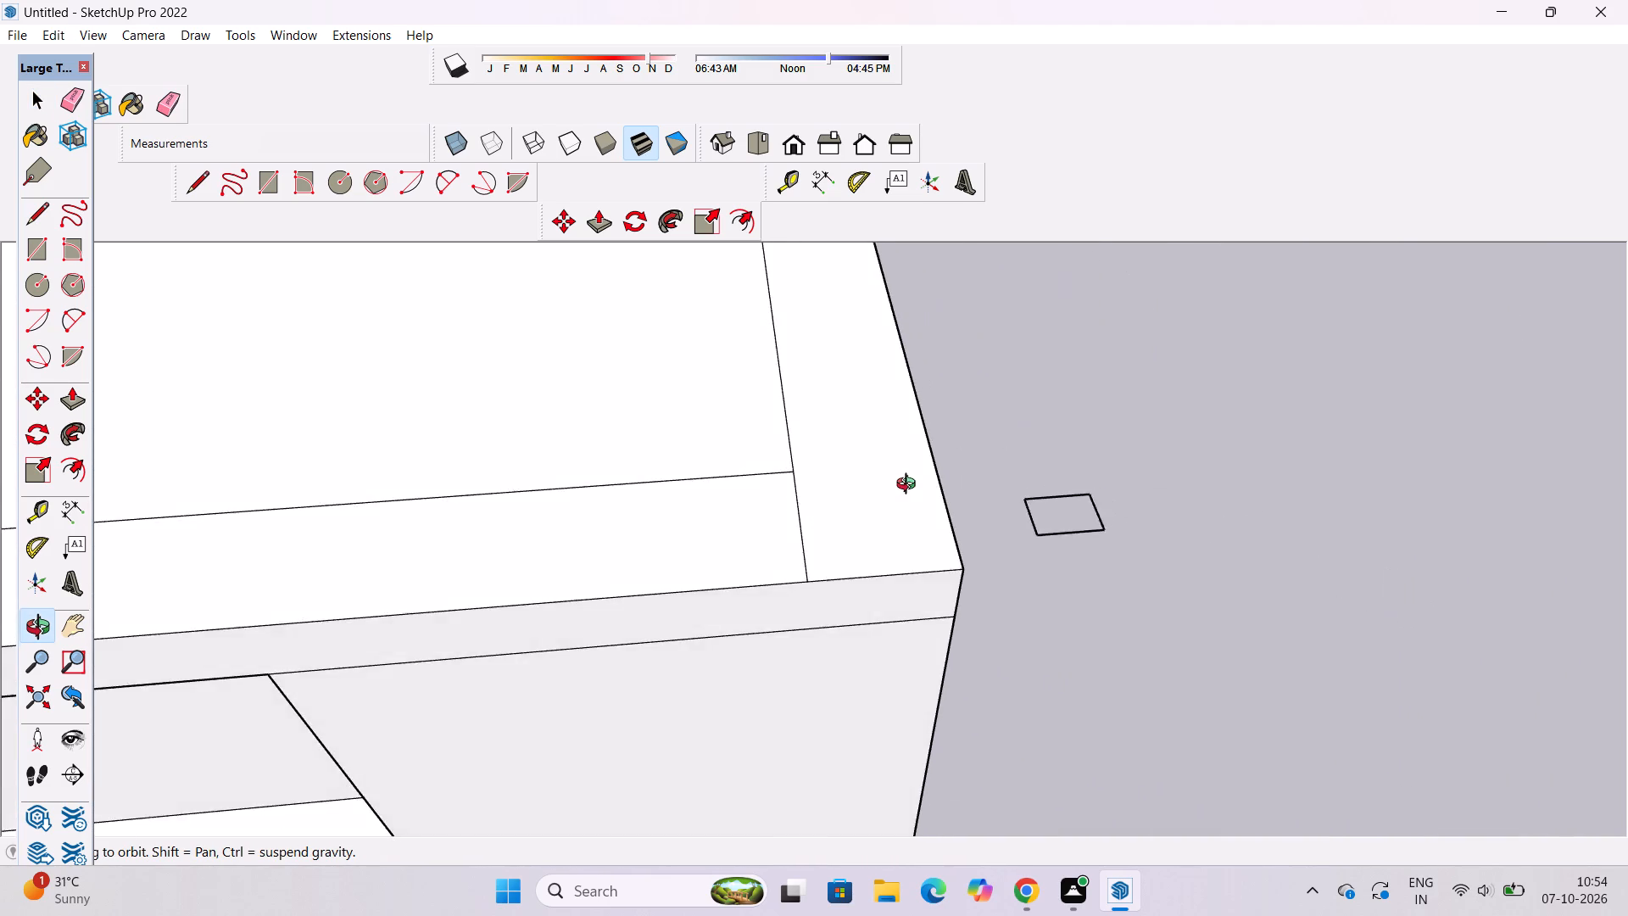
pyautogui.scroll(-6, 910, 486)
pyautogui.moveTo(921, 500); pyautogui.dragTo(786, 489)
pyautogui.scroll(-4, 787, 483)
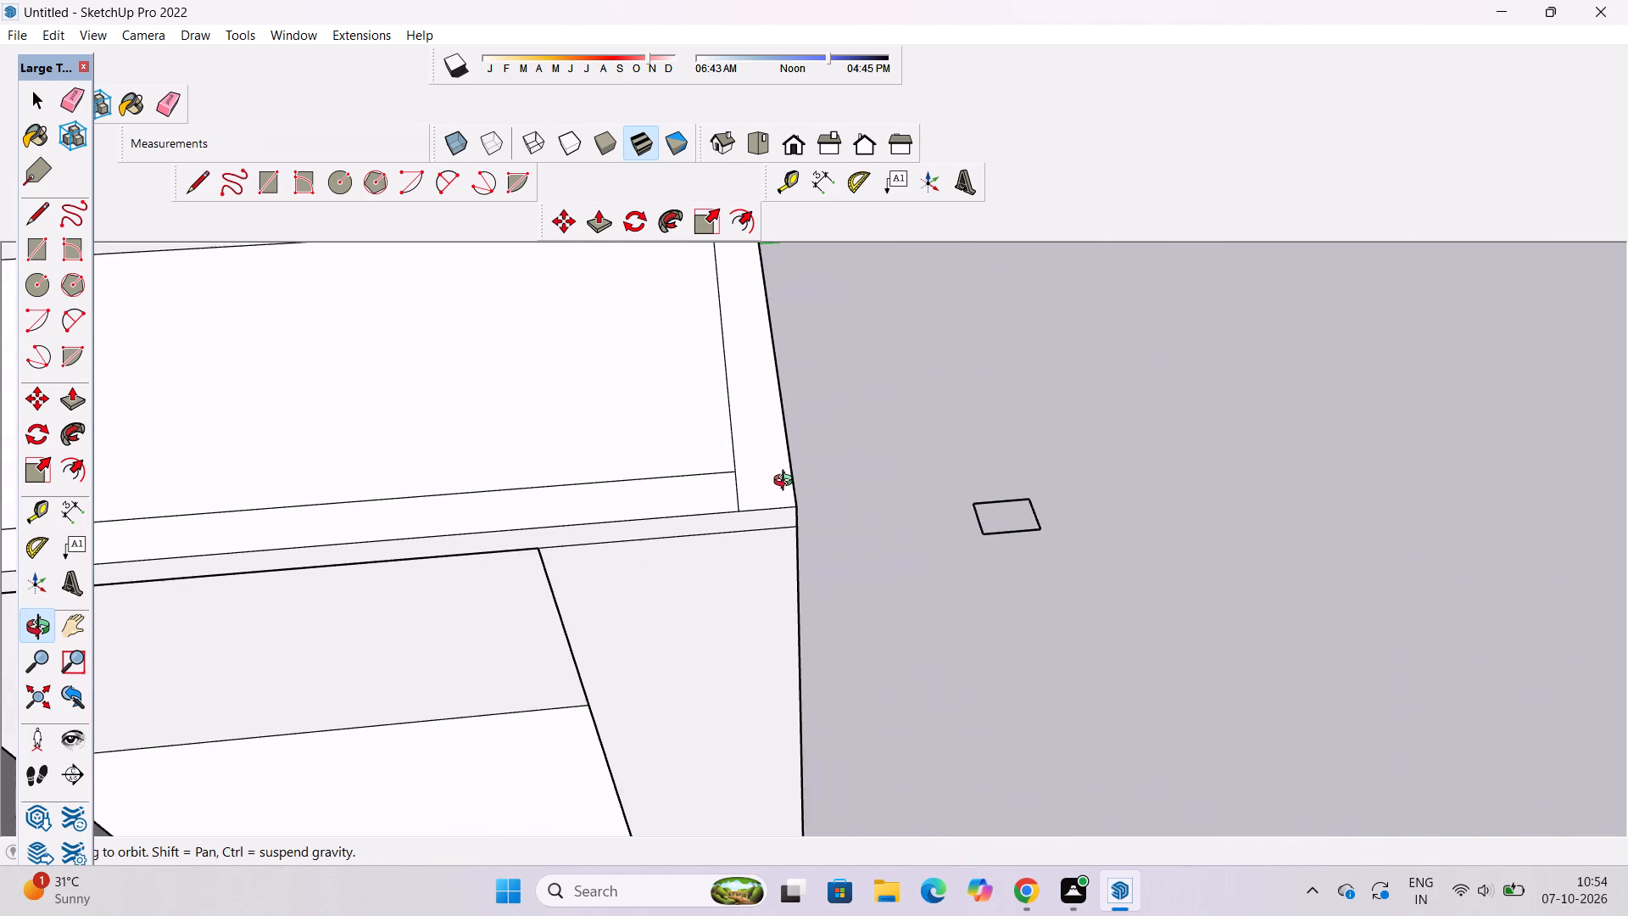
pyautogui.moveTo(796, 476); pyautogui.dragTo(778, 431)
pyautogui.keyDown('shift'); pyautogui.scroll(-4, 778, 427); pyautogui.keyUp('shift')
pyautogui.keyDown('shift'); pyautogui.moveTo(778, 433); pyautogui.dragTo(791, 471); pyautogui.keyUp('shift')
pyautogui.moveTo(782, 483); pyautogui.dragTo(762, 493)
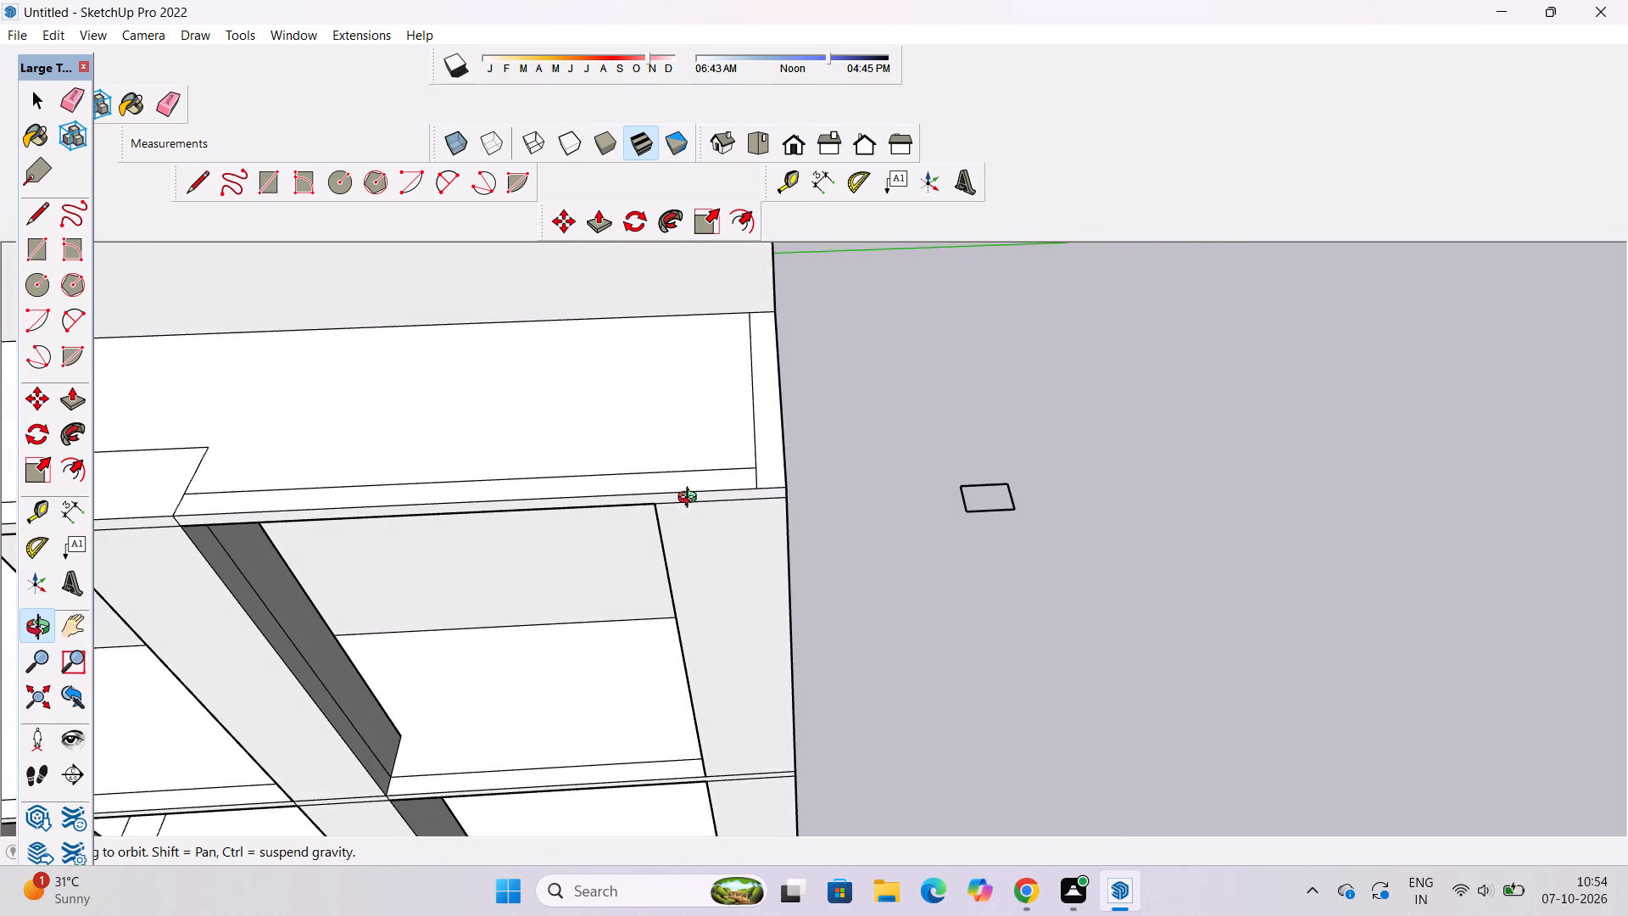
pyautogui.press('space')
pyautogui.moveTo(1151, 448); pyautogui.dragTo(930, 541)
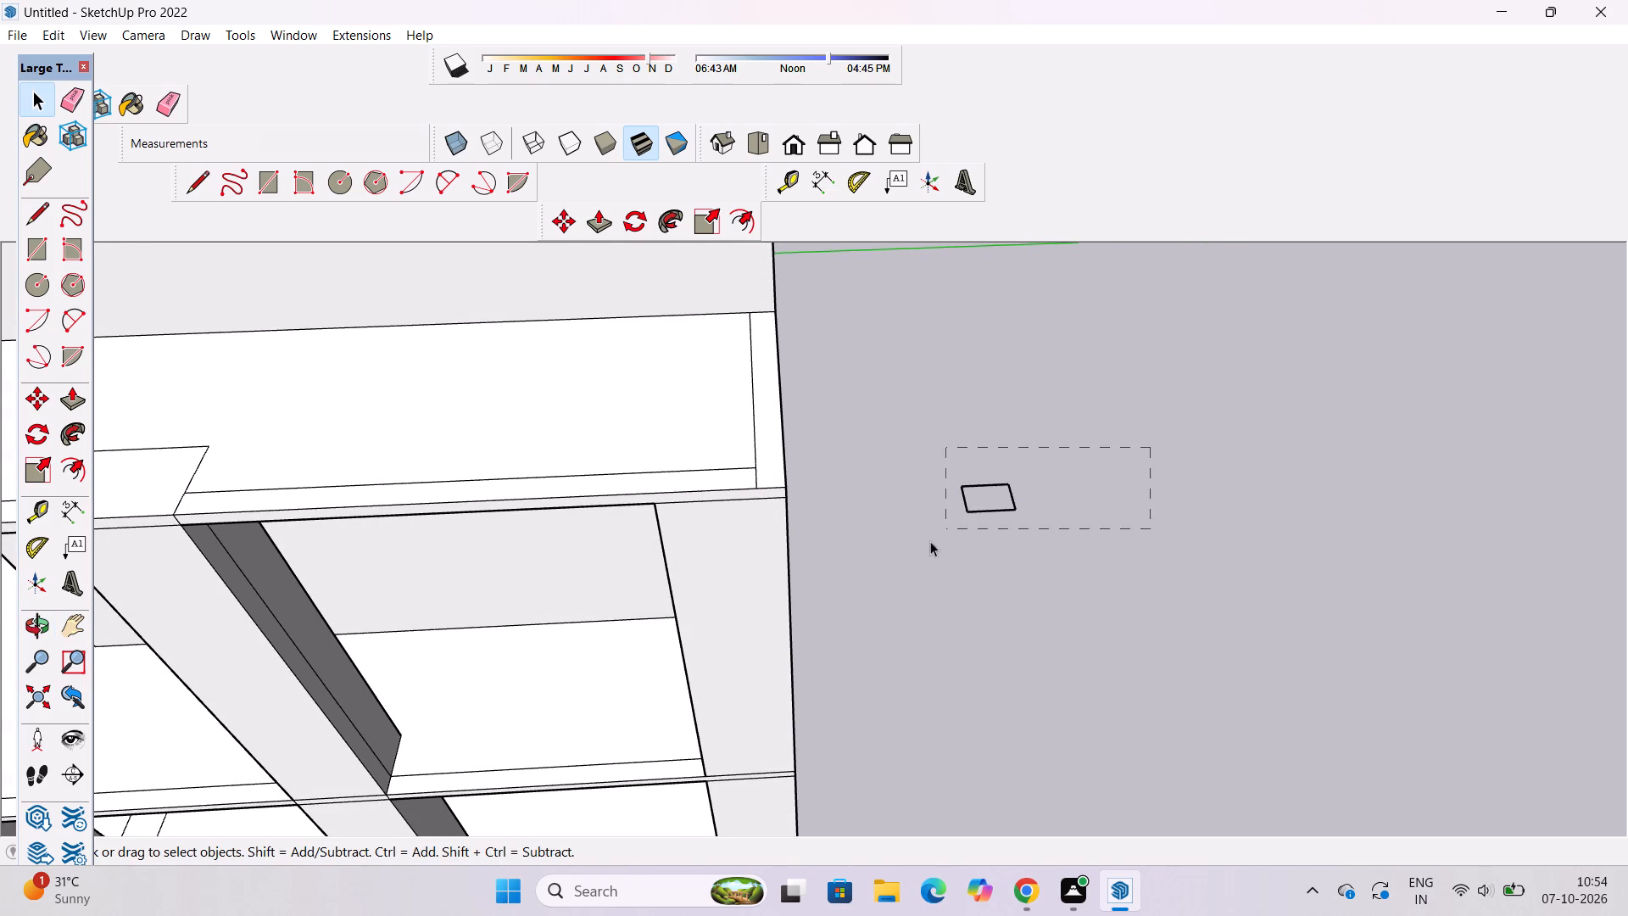
pyautogui.moveTo(930, 541); pyautogui.dragTo(917, 558)
pyautogui.press('m')
pyautogui.click(1011, 503)
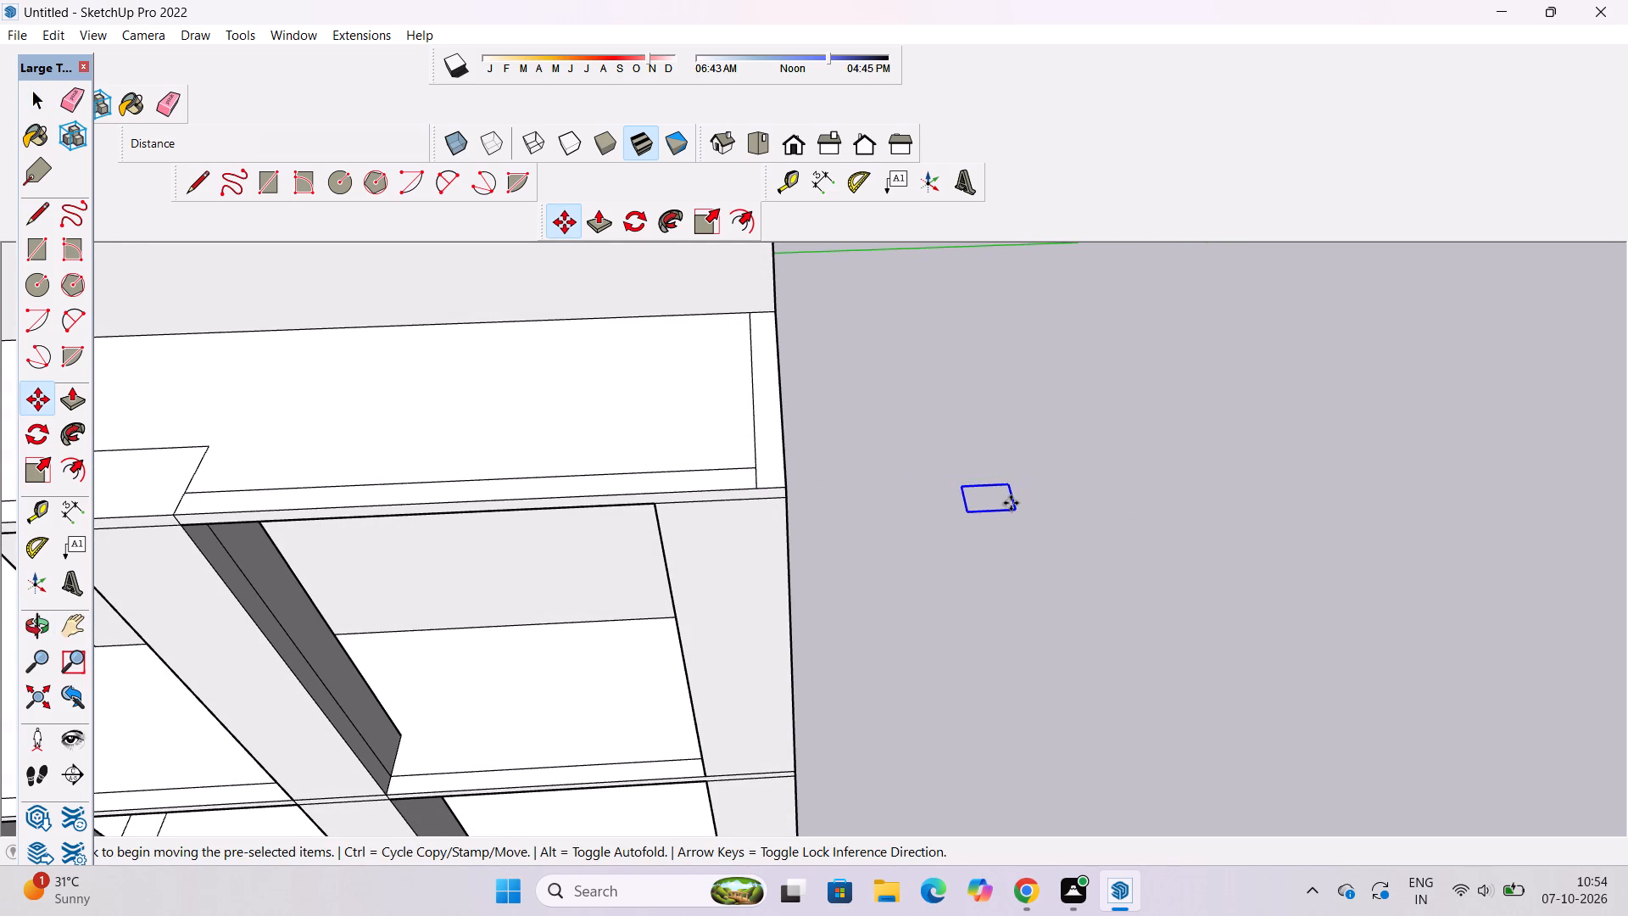
pyautogui.click(784, 487)
pyautogui.press('space')
# Erase the slab border line segments inside the corner pillar's footprint.
pyautogui.write('e')
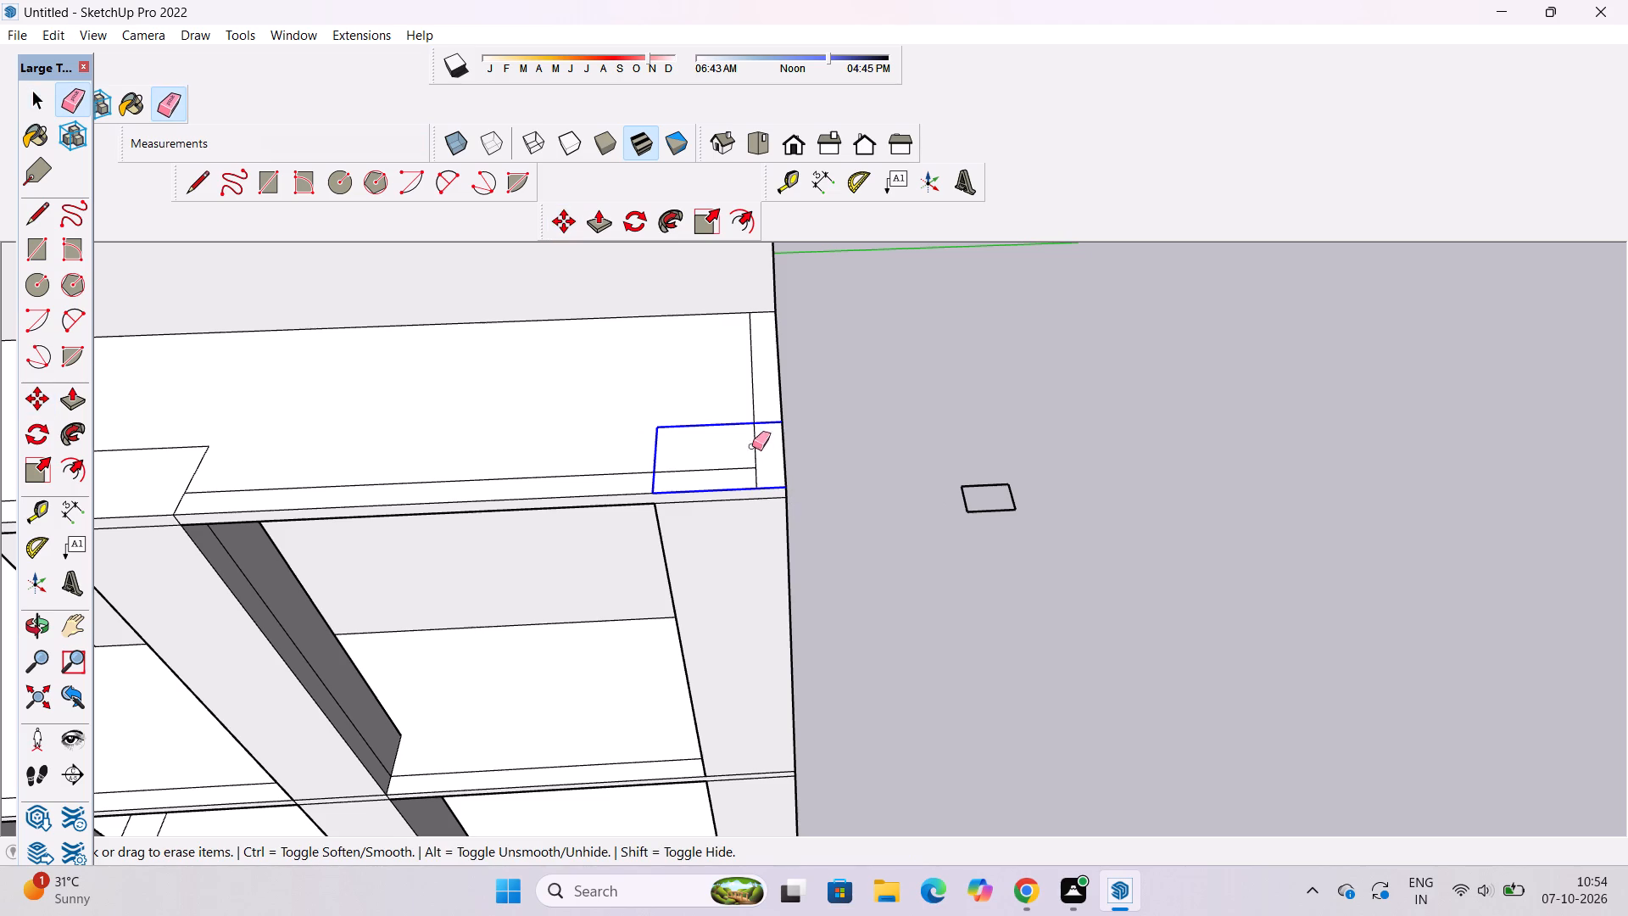
pyautogui.moveTo(762, 437); pyautogui.dragTo(744, 479)
pyautogui.click(755, 468)
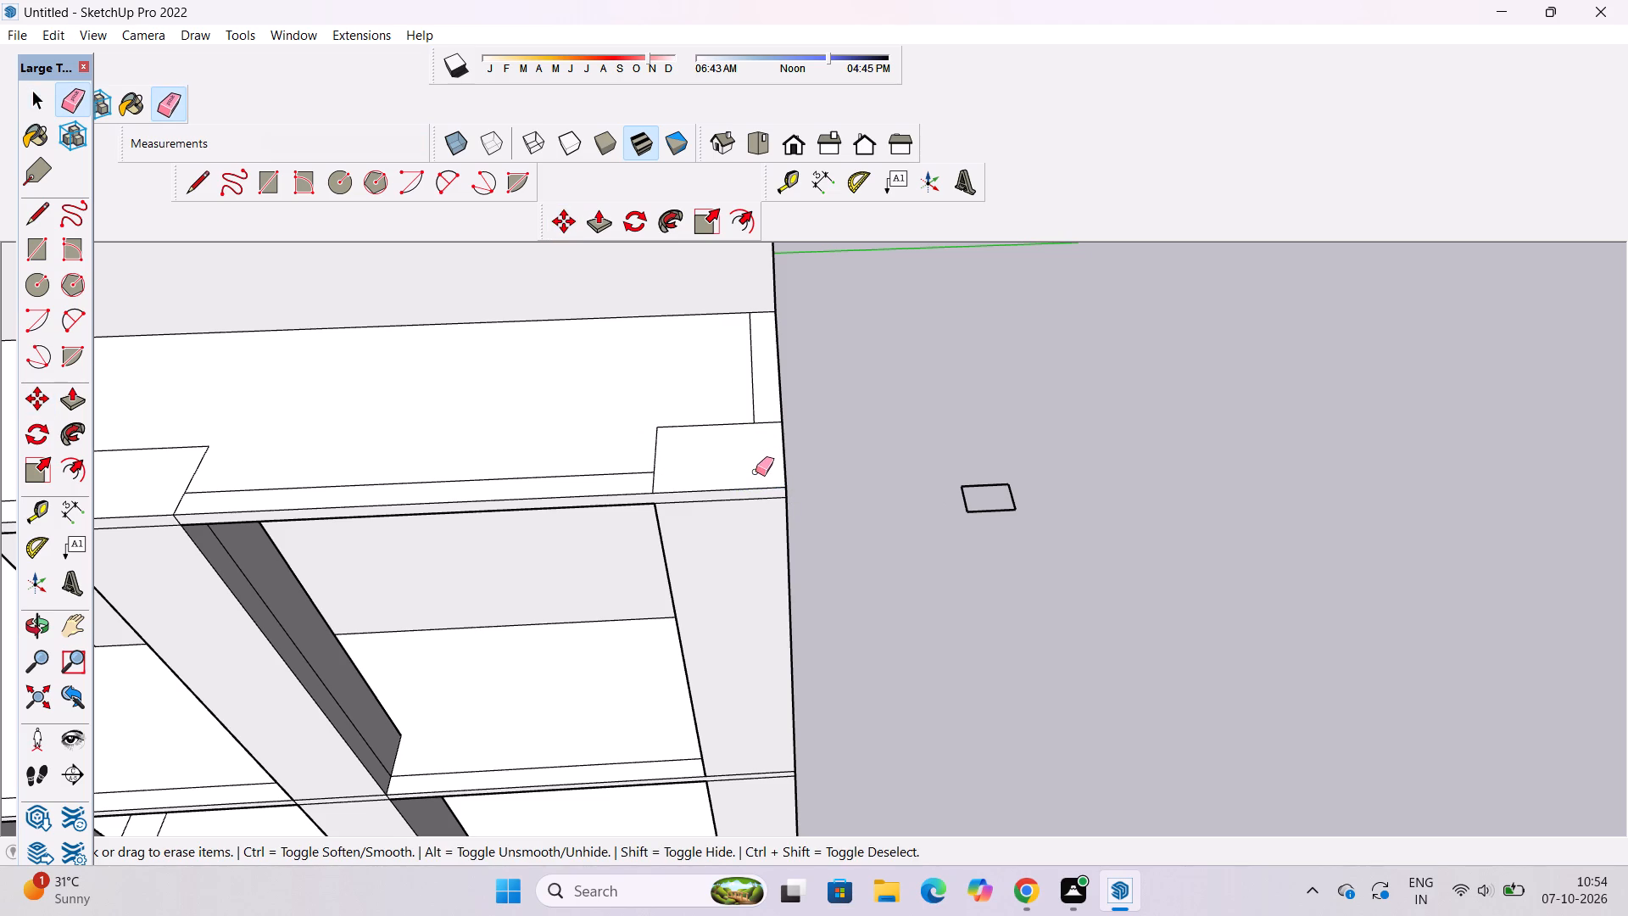
pyautogui.press('space')
# Examine the upper slab's pillar footprints and the neighbouring storeys from the side and front.
pyautogui.write('o')
pyautogui.scroll(-5, 755, 472)
pyautogui.moveTo(559, 563); pyautogui.dragTo(618, 558)
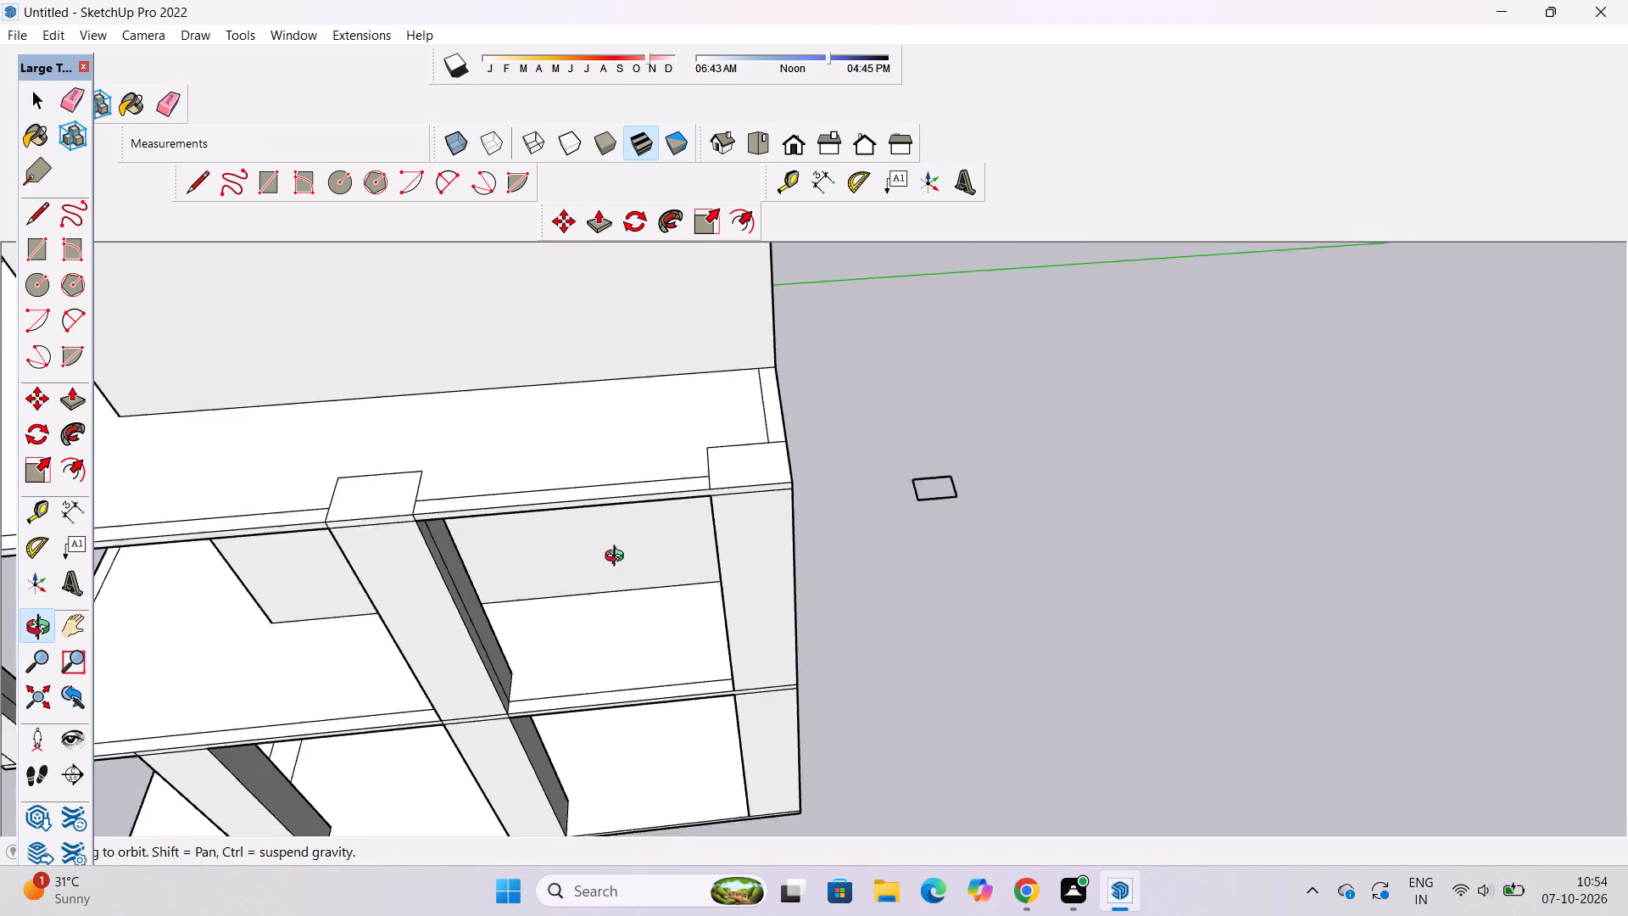
pyautogui.moveTo(618, 558); pyautogui.dragTo(795, 528)
pyautogui.scroll(-6, 810, 516)
pyautogui.moveTo(692, 620); pyautogui.dragTo(1082, 535)
pyautogui.moveTo(1070, 536); pyautogui.dragTo(900, 570)
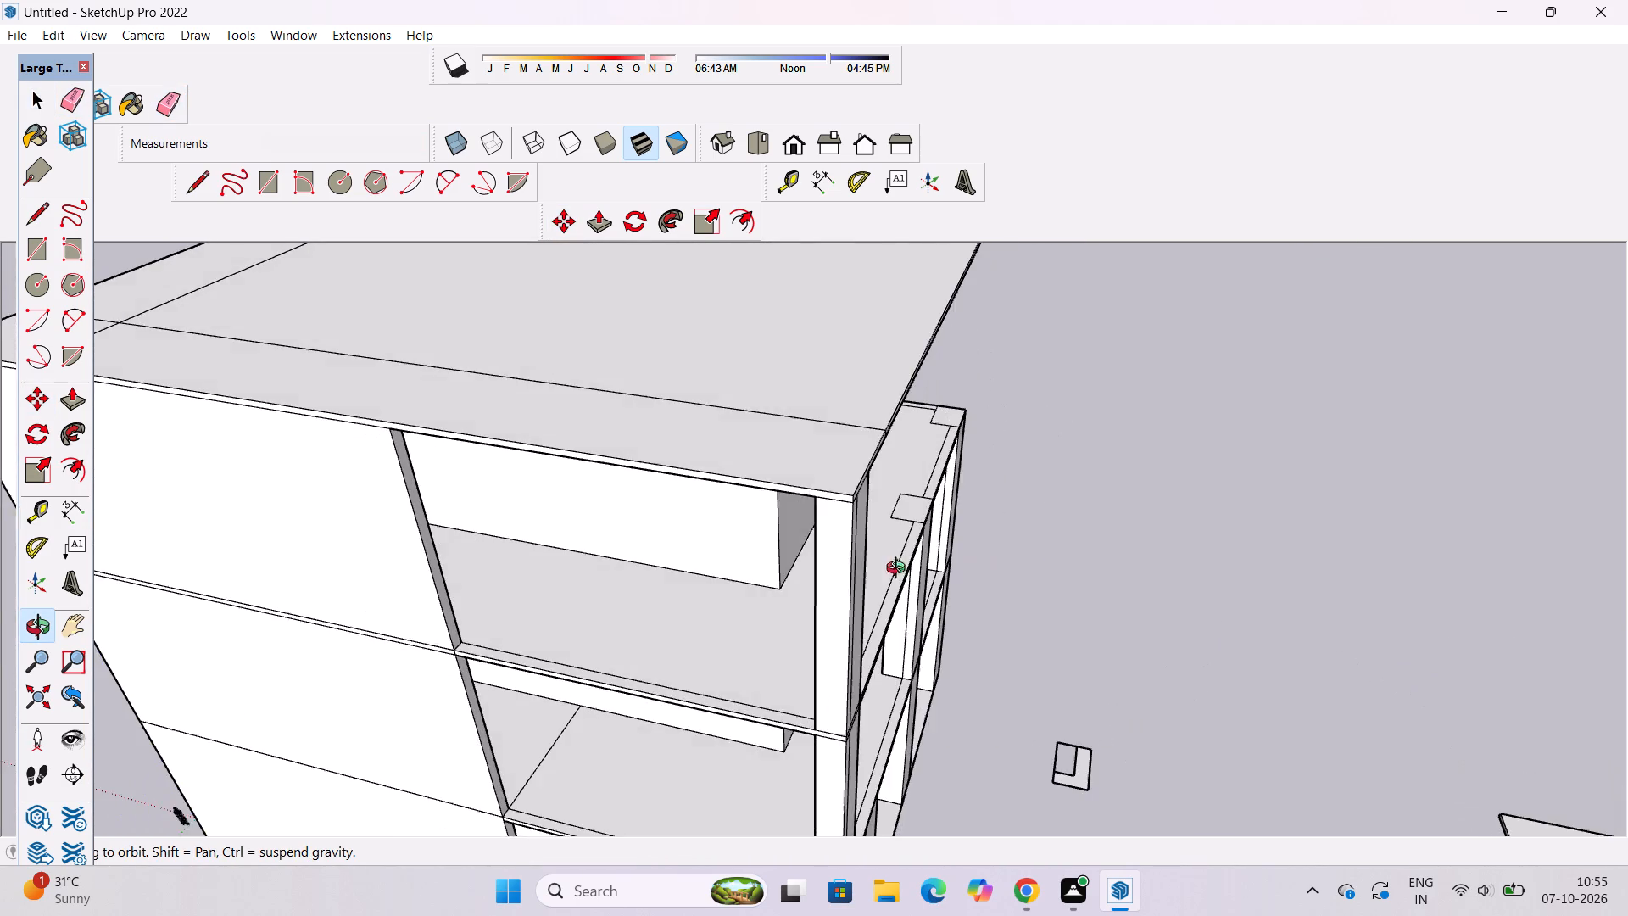
pyautogui.keyDown('shift'); pyautogui.moveTo(896, 570); pyautogui.dragTo(817, 583); pyautogui.keyUp('shift')
pyautogui.moveTo(925, 599); pyautogui.dragTo(861, 518)
pyautogui.keyDown('shift'); pyautogui.moveTo(861, 518); pyautogui.dragTo(879, 583); pyautogui.keyUp('shift')
pyautogui.moveTo(876, 579); pyautogui.dragTo(862, 549)
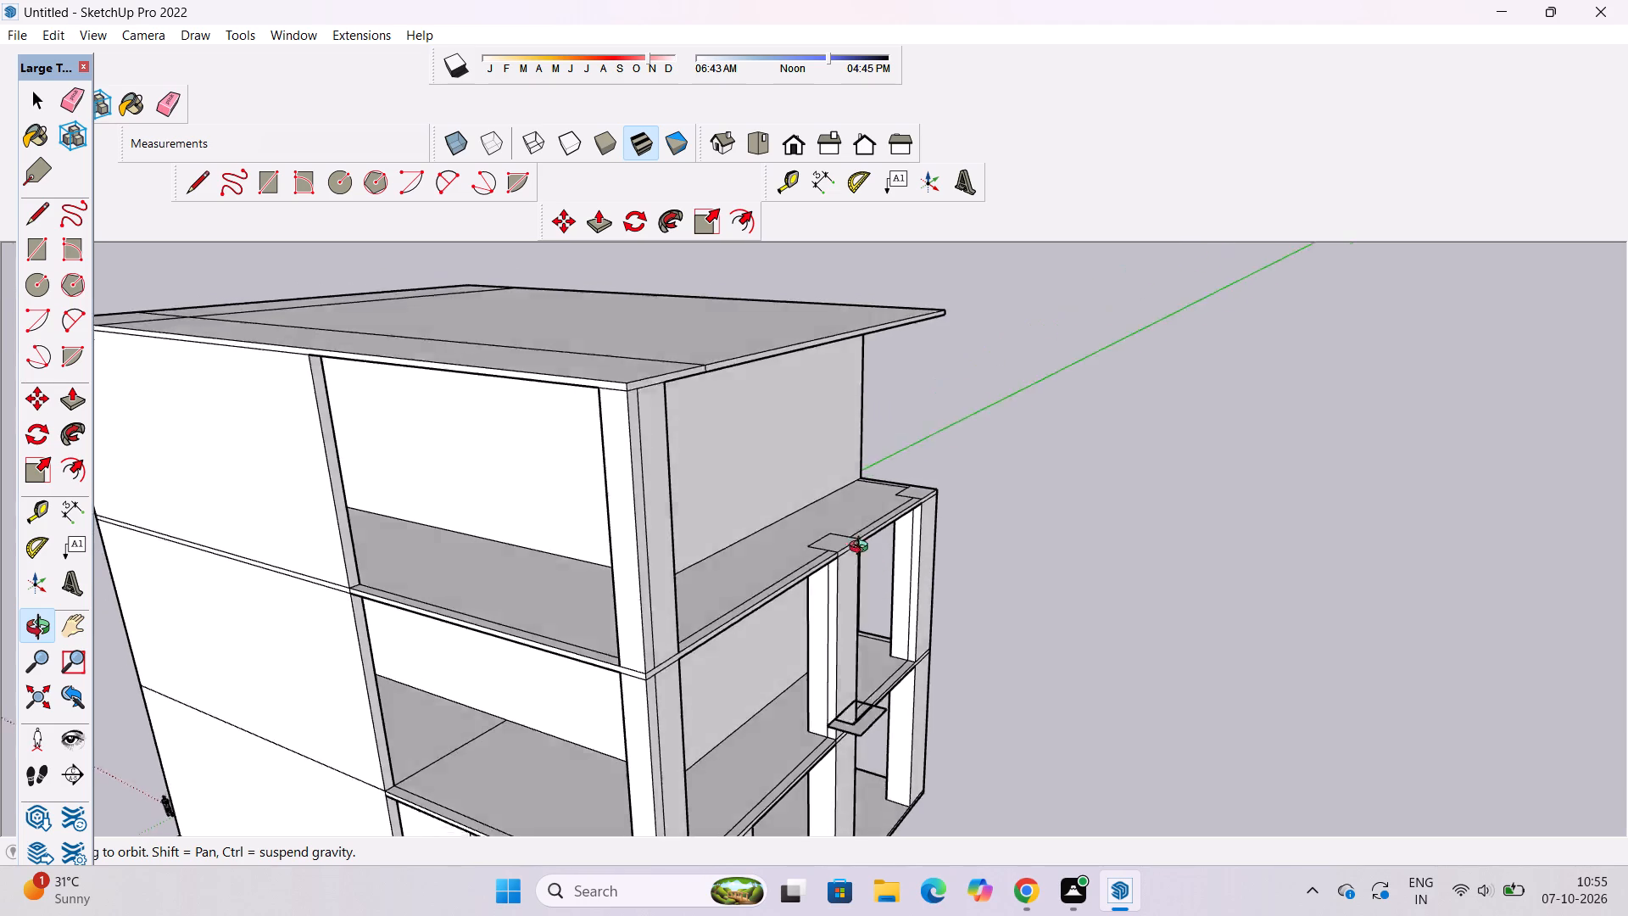
pyautogui.moveTo(862, 549); pyautogui.dragTo(851, 522)
pyautogui.scroll(4, 839, 495)
pyautogui.moveTo(852, 518); pyautogui.dragTo(775, 577)
pyautogui.keyDown('shift'); pyautogui.moveTo(769, 587); pyautogui.dragTo(806, 539); pyautogui.keyUp('shift')
pyautogui.moveTo(799, 565); pyautogui.dragTo(733, 627)
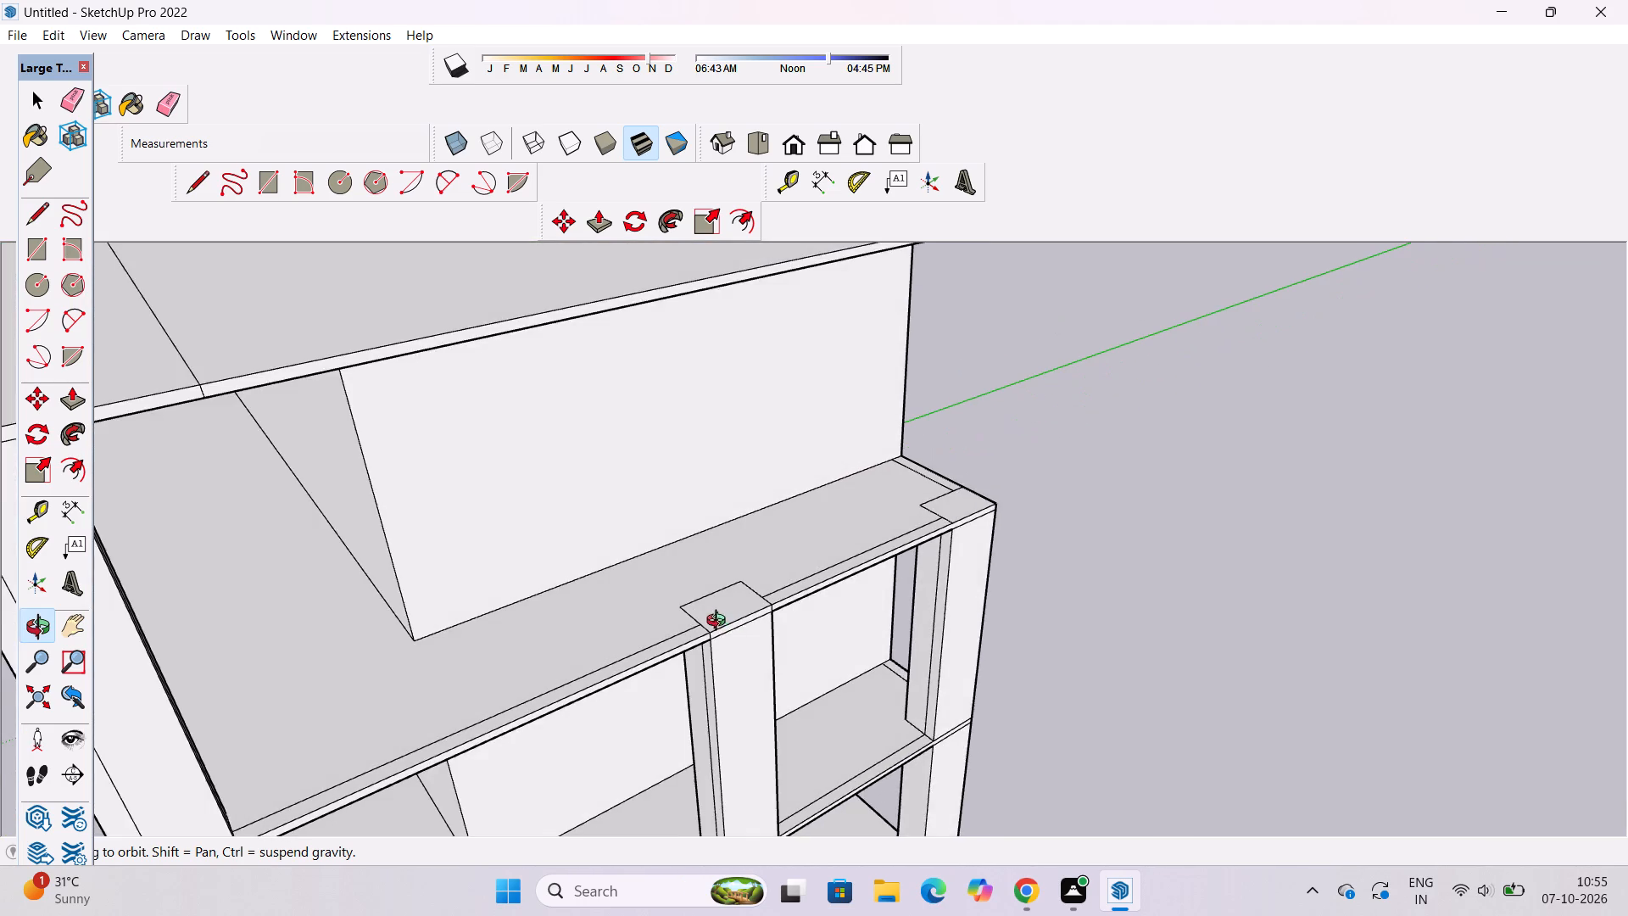
# Push/Pull the middle pillar's footprint on the upper slab up 40' to the underside of the roof slab.
pyautogui.scroll(2, 716, 620)
pyautogui.keyDown('shift'); pyautogui.moveTo(716, 620); pyautogui.dragTo(728, 630); pyautogui.keyUp('shift')
pyautogui.moveTo(728, 631); pyautogui.dragTo(677, 596)
pyautogui.scroll(-4, 663, 578)
pyautogui.keyDown('shift'); pyautogui.moveTo(663, 576); pyautogui.dragTo(750, 677); pyautogui.keyUp('shift')
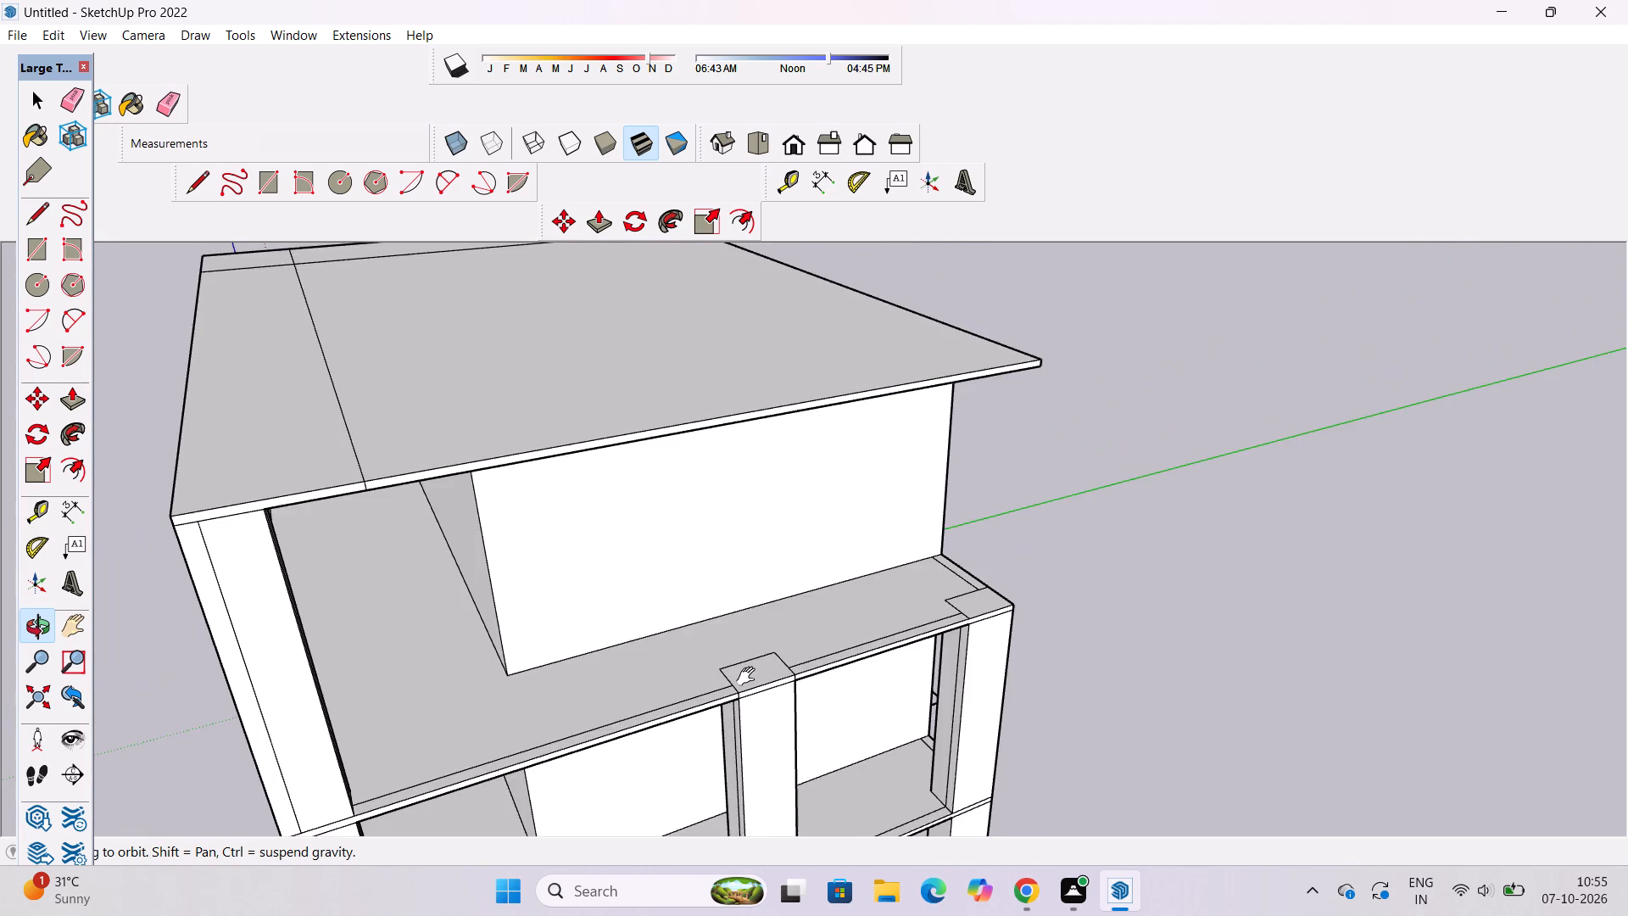
pyautogui.moveTo(751, 667); pyautogui.dragTo(746, 621)
pyautogui.moveTo(705, 678); pyautogui.dragTo(776, 689)
pyautogui.keyDown('shift'); pyautogui.moveTo(779, 689); pyautogui.dragTo(711, 659); pyautogui.keyUp('shift')
pyautogui.scroll(4, 752, 635)
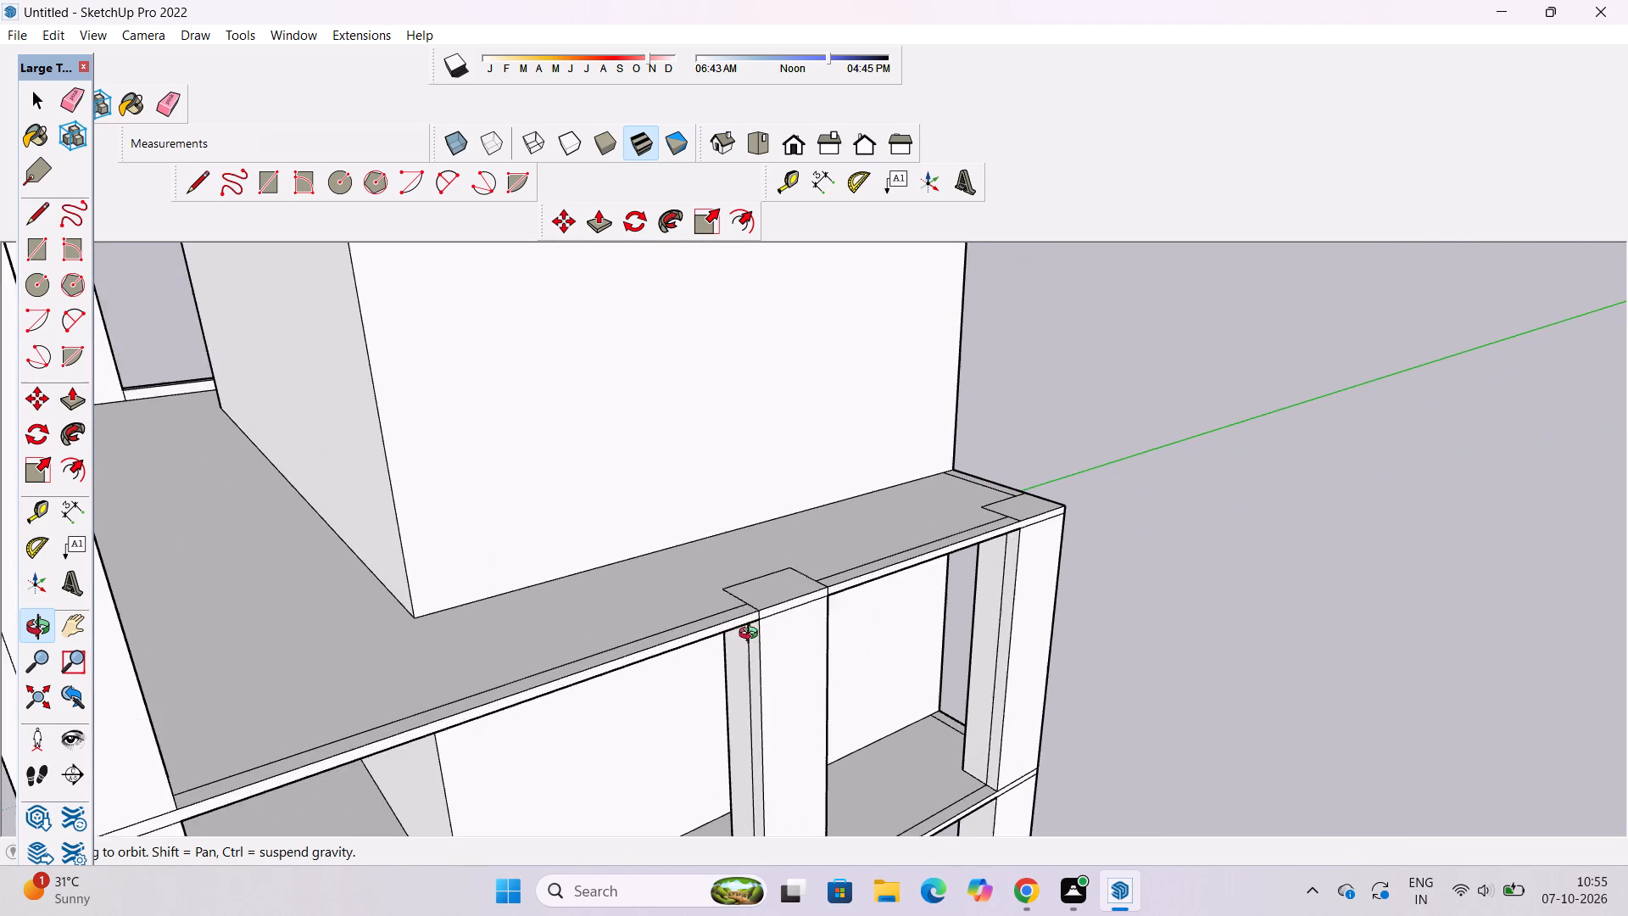
pyautogui.moveTo(745, 653); pyautogui.dragTo(781, 670)
pyautogui.keyDown('shift'); pyautogui.moveTo(822, 652); pyautogui.dragTo(750, 653); pyautogui.keyUp('shift')
pyautogui.moveTo(750, 653); pyautogui.dragTo(763, 668)
pyautogui.press('p')
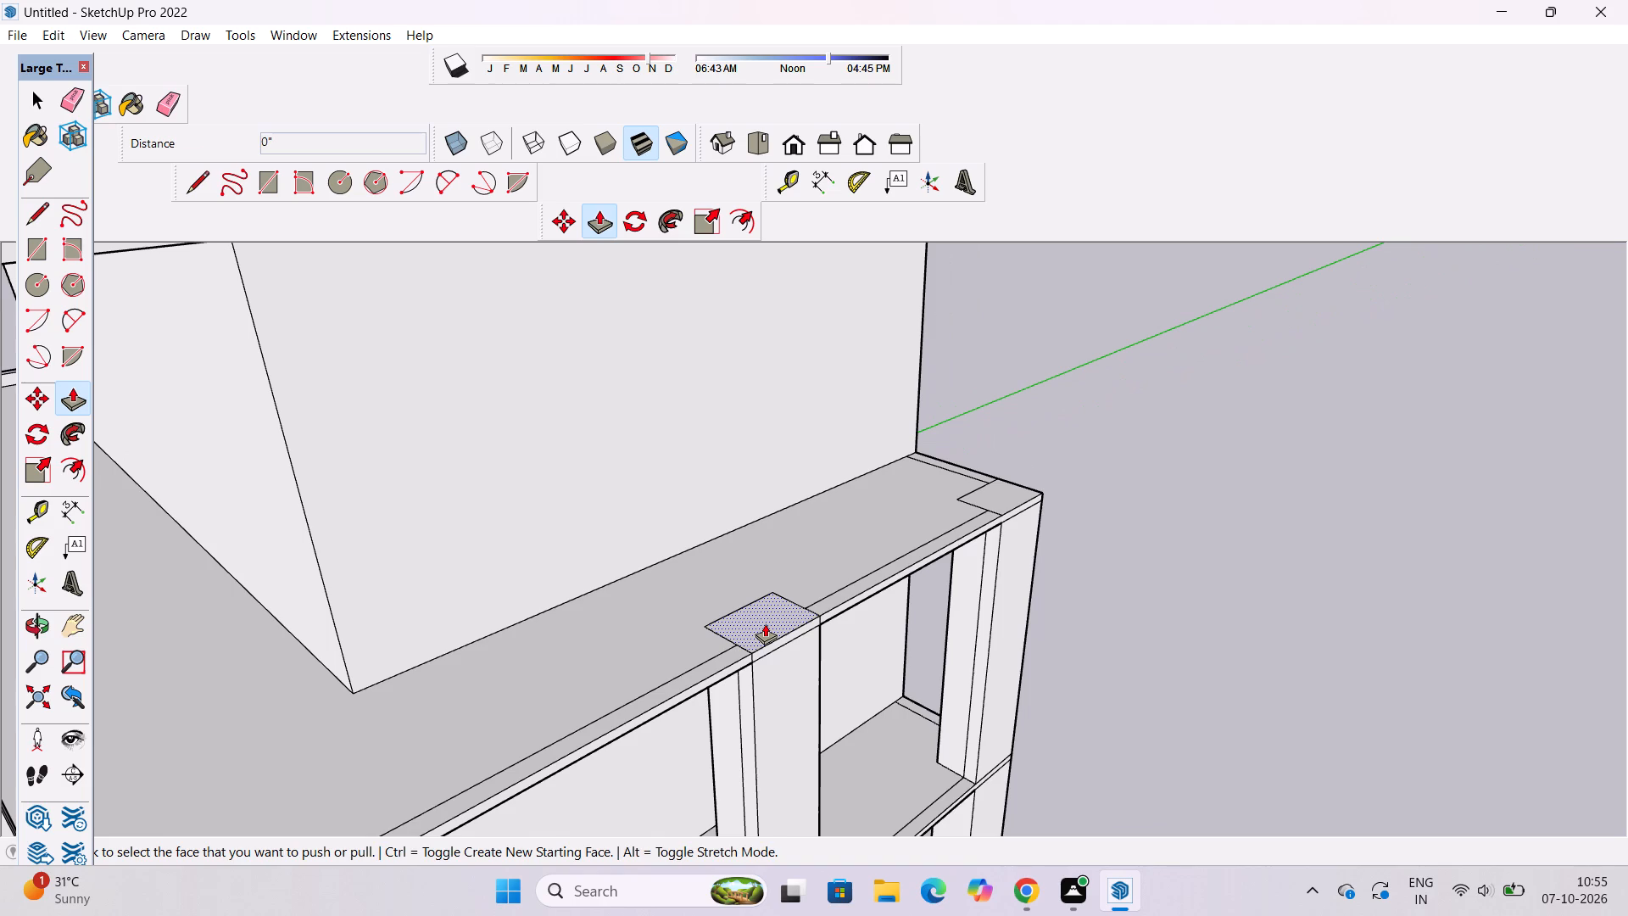
pyautogui.click(765, 623)
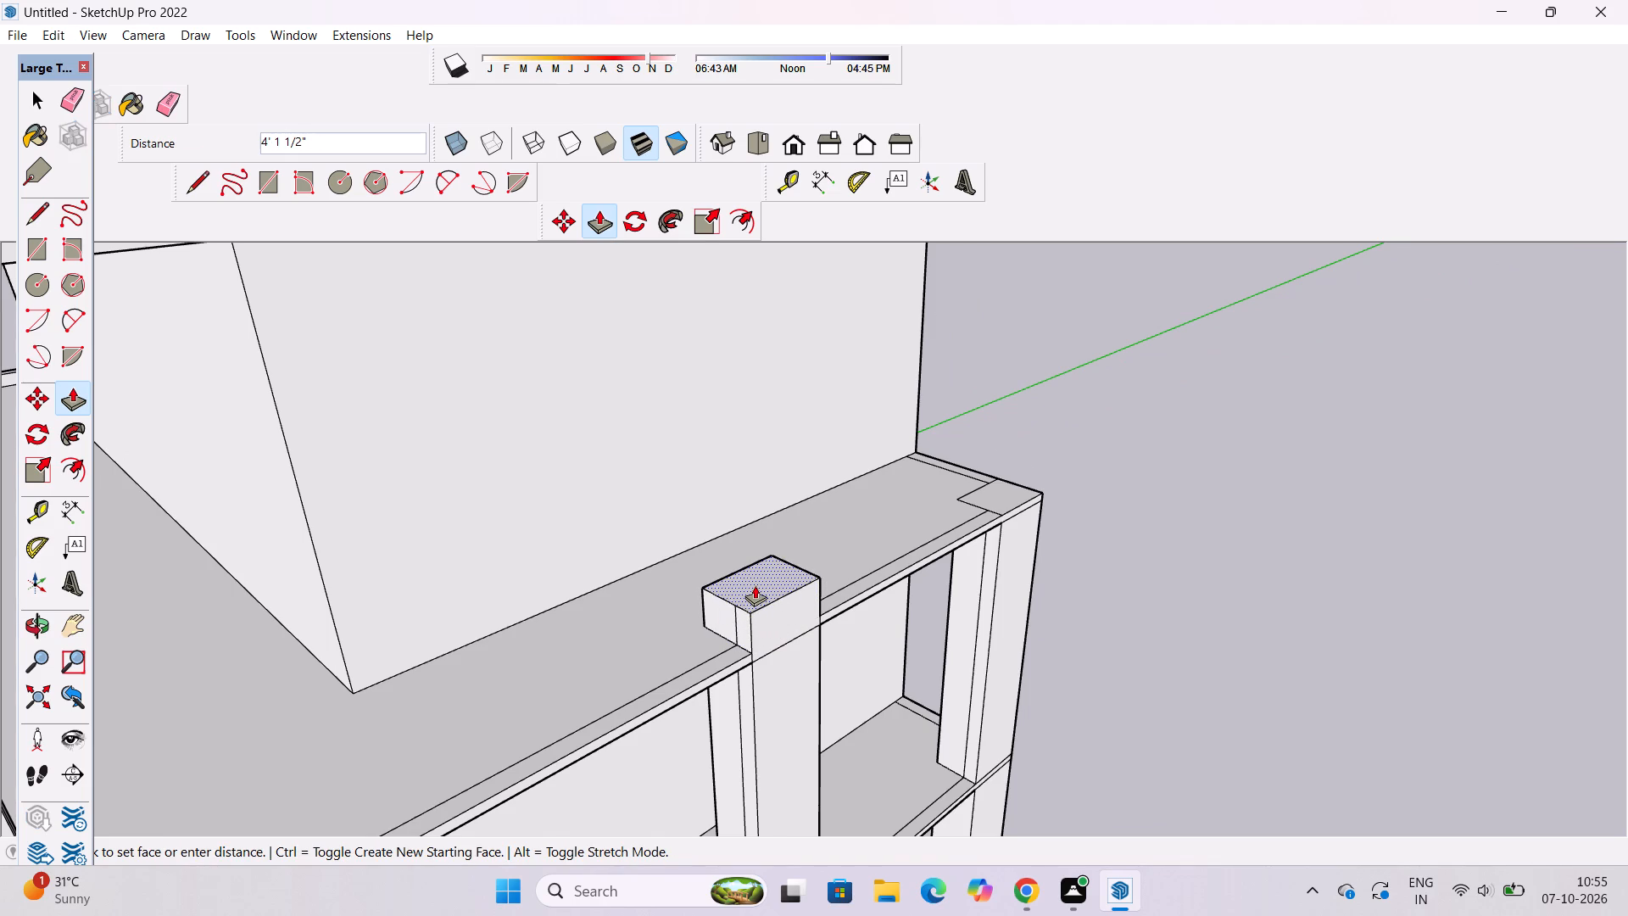
pyautogui.scroll(-5, 755, 585)
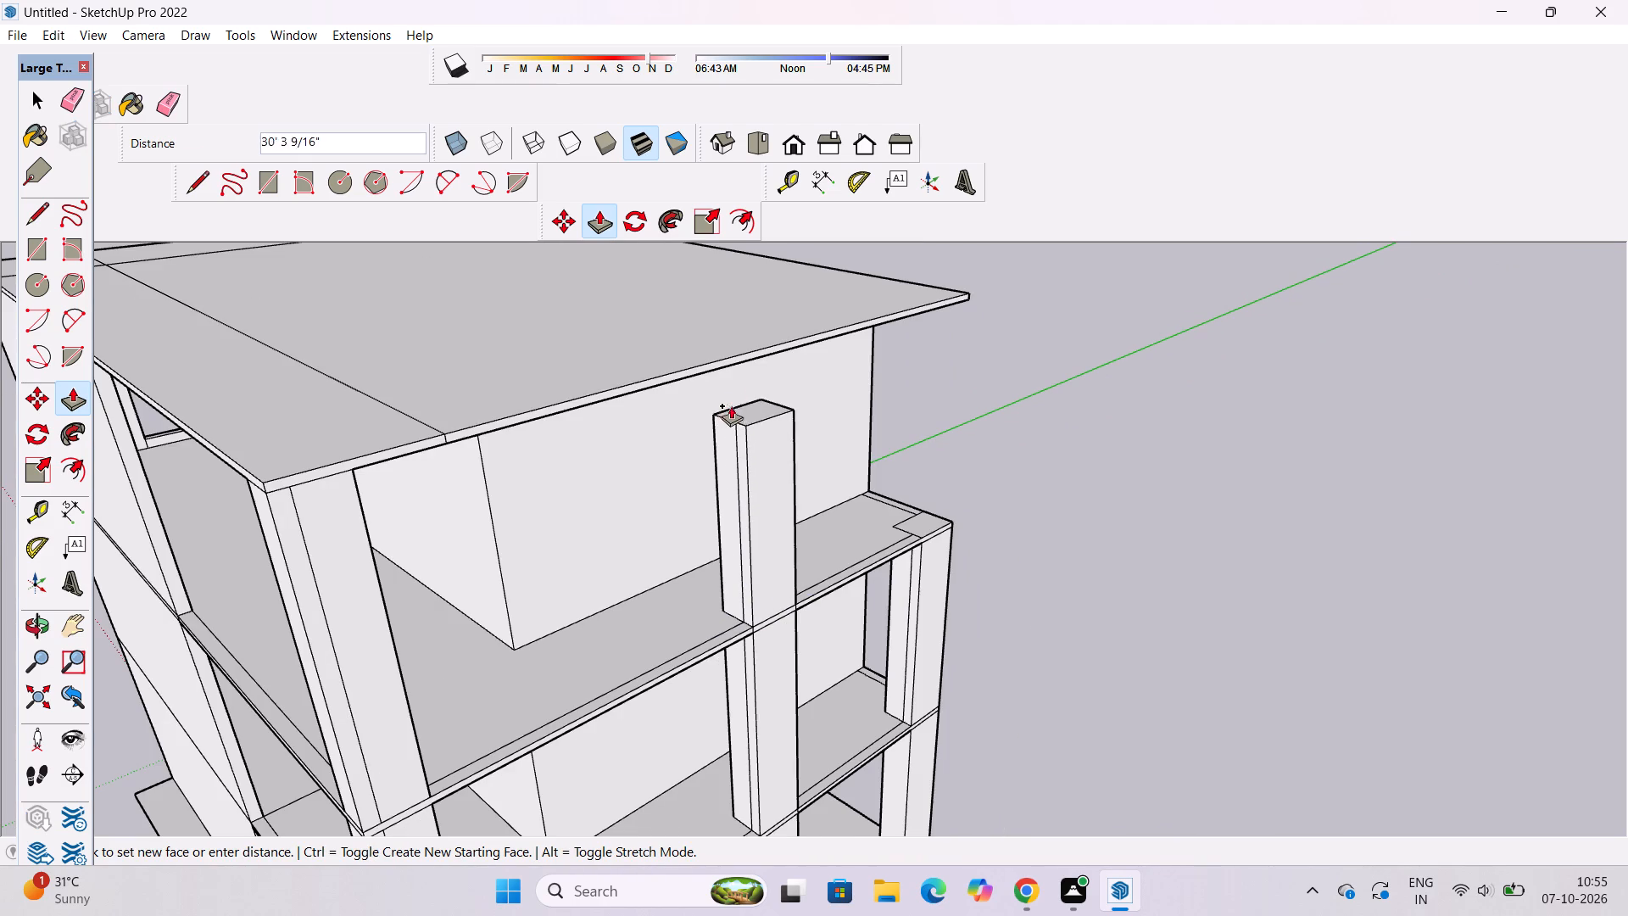
pyautogui.scroll(9, 731, 374)
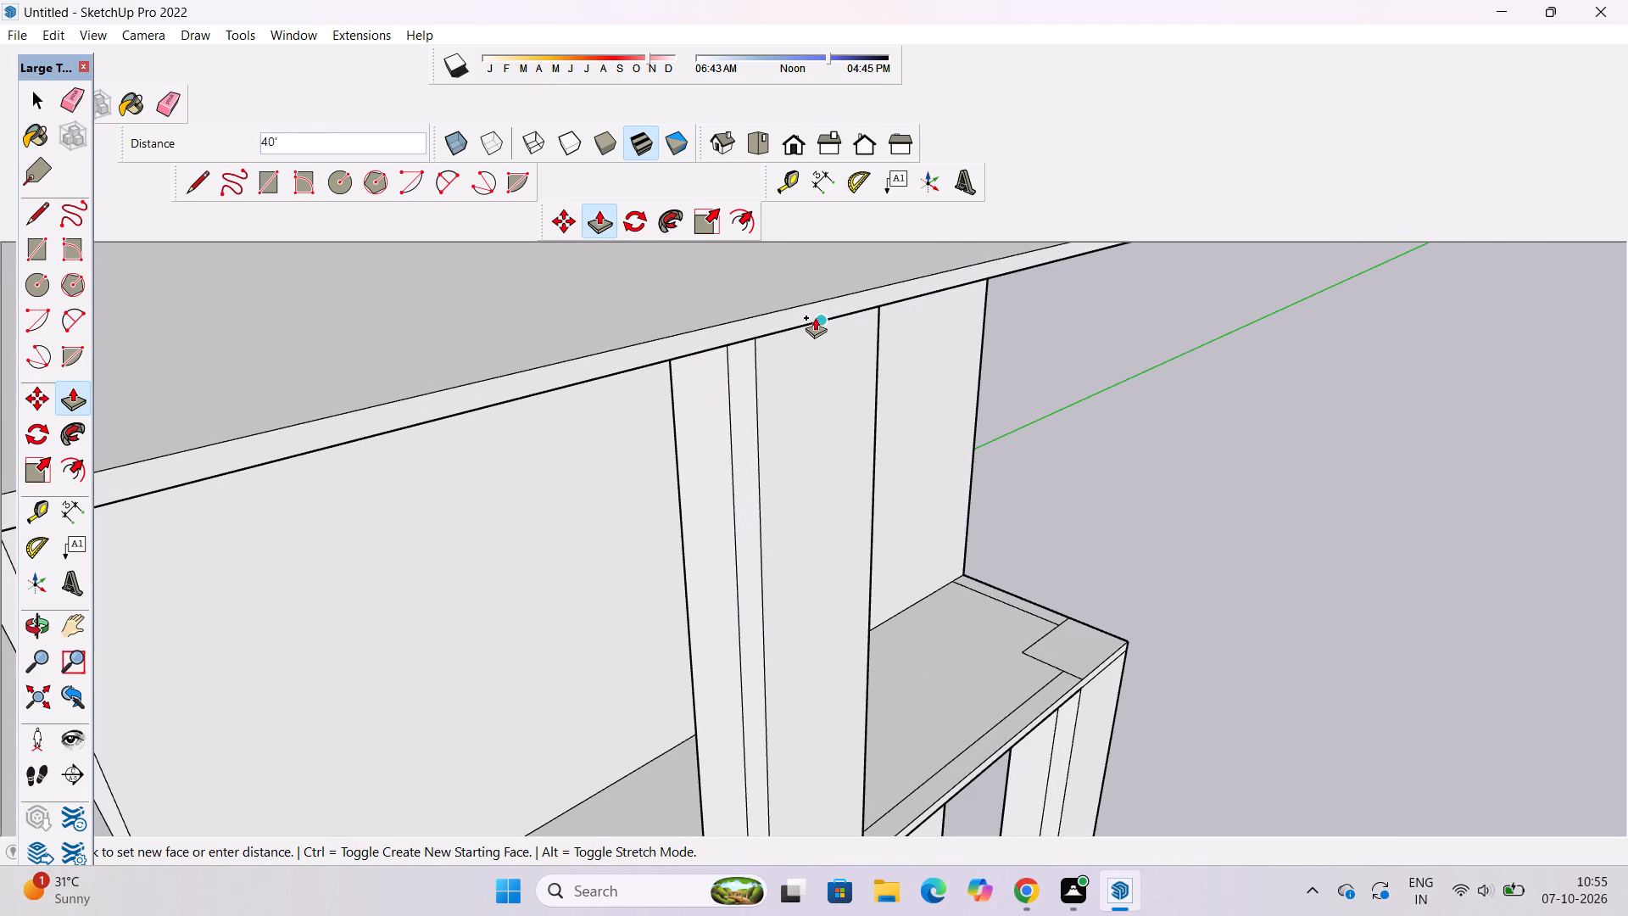
pyautogui.click(816, 317)
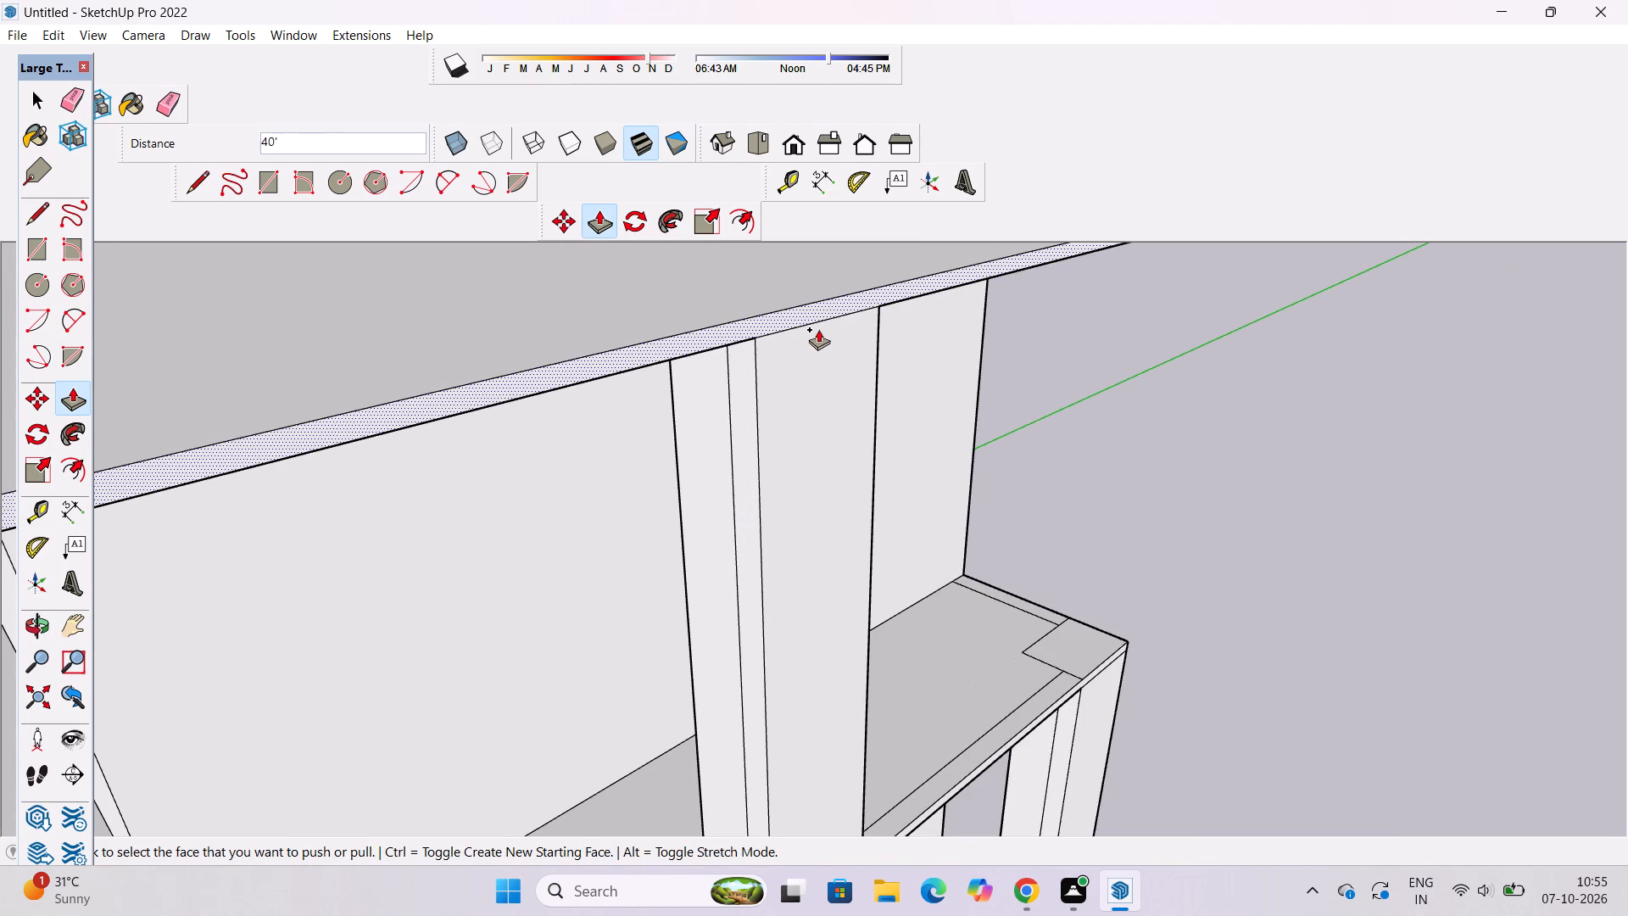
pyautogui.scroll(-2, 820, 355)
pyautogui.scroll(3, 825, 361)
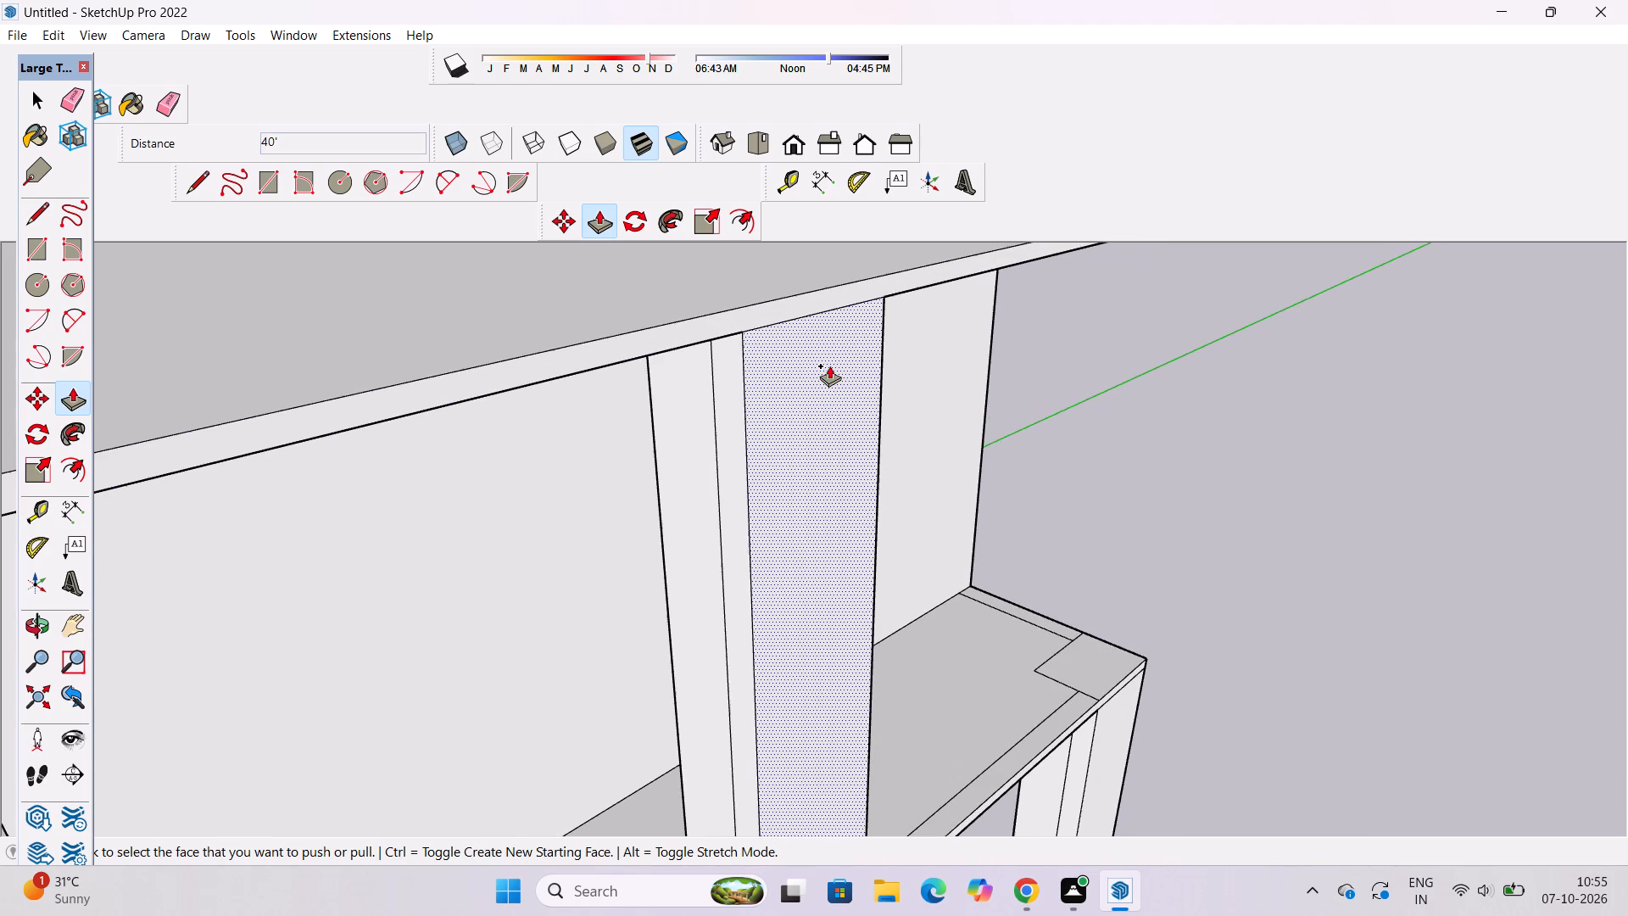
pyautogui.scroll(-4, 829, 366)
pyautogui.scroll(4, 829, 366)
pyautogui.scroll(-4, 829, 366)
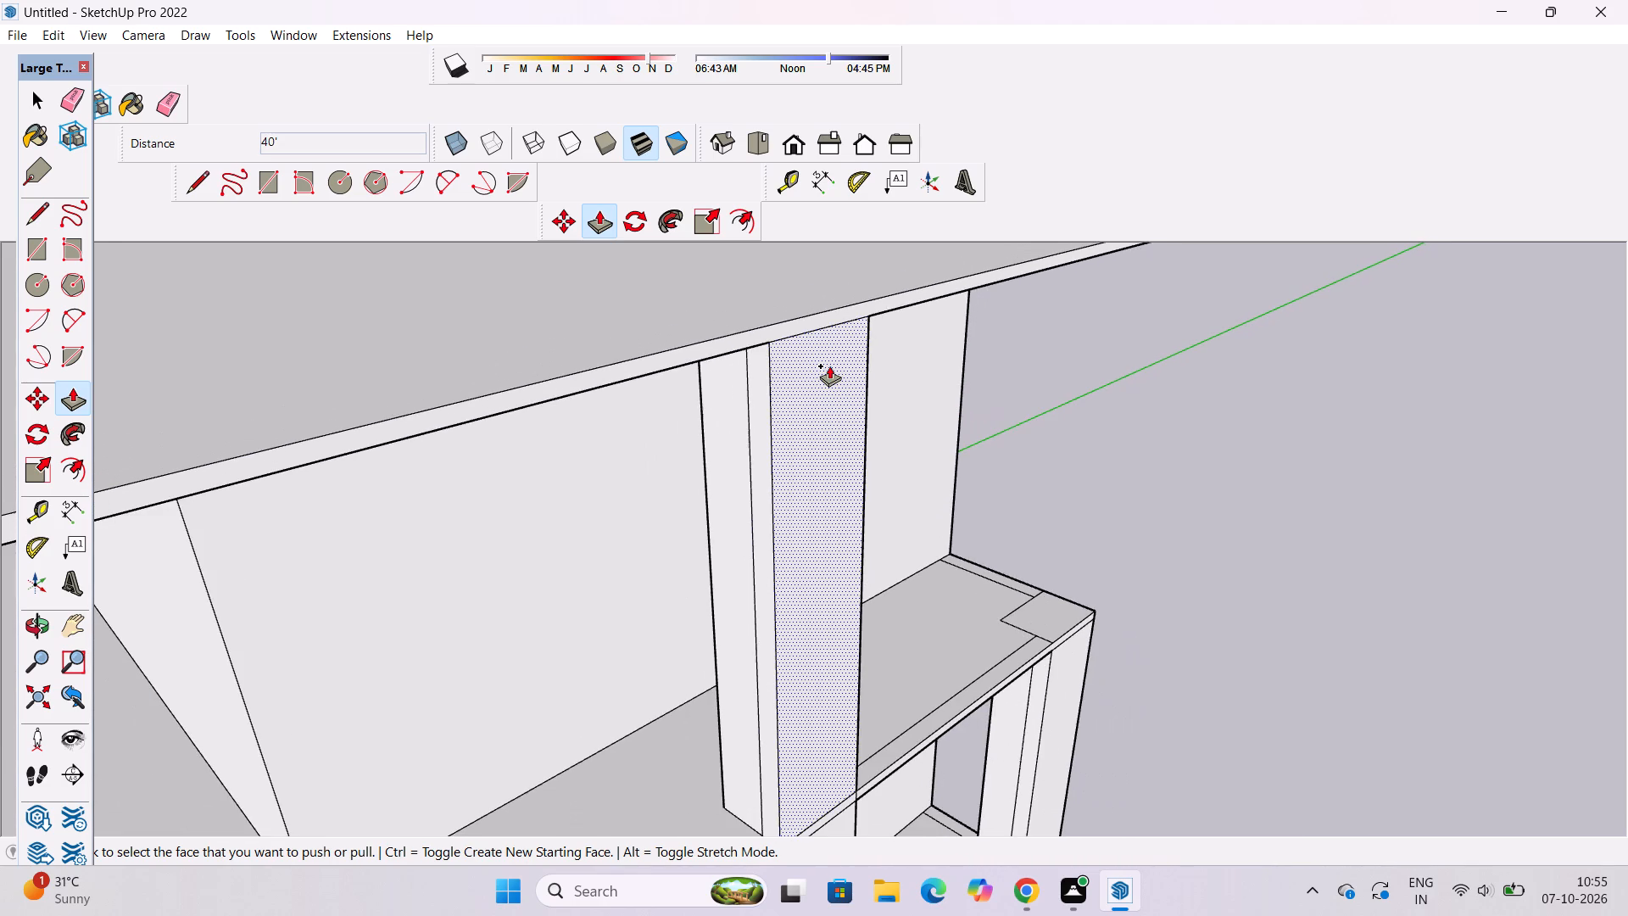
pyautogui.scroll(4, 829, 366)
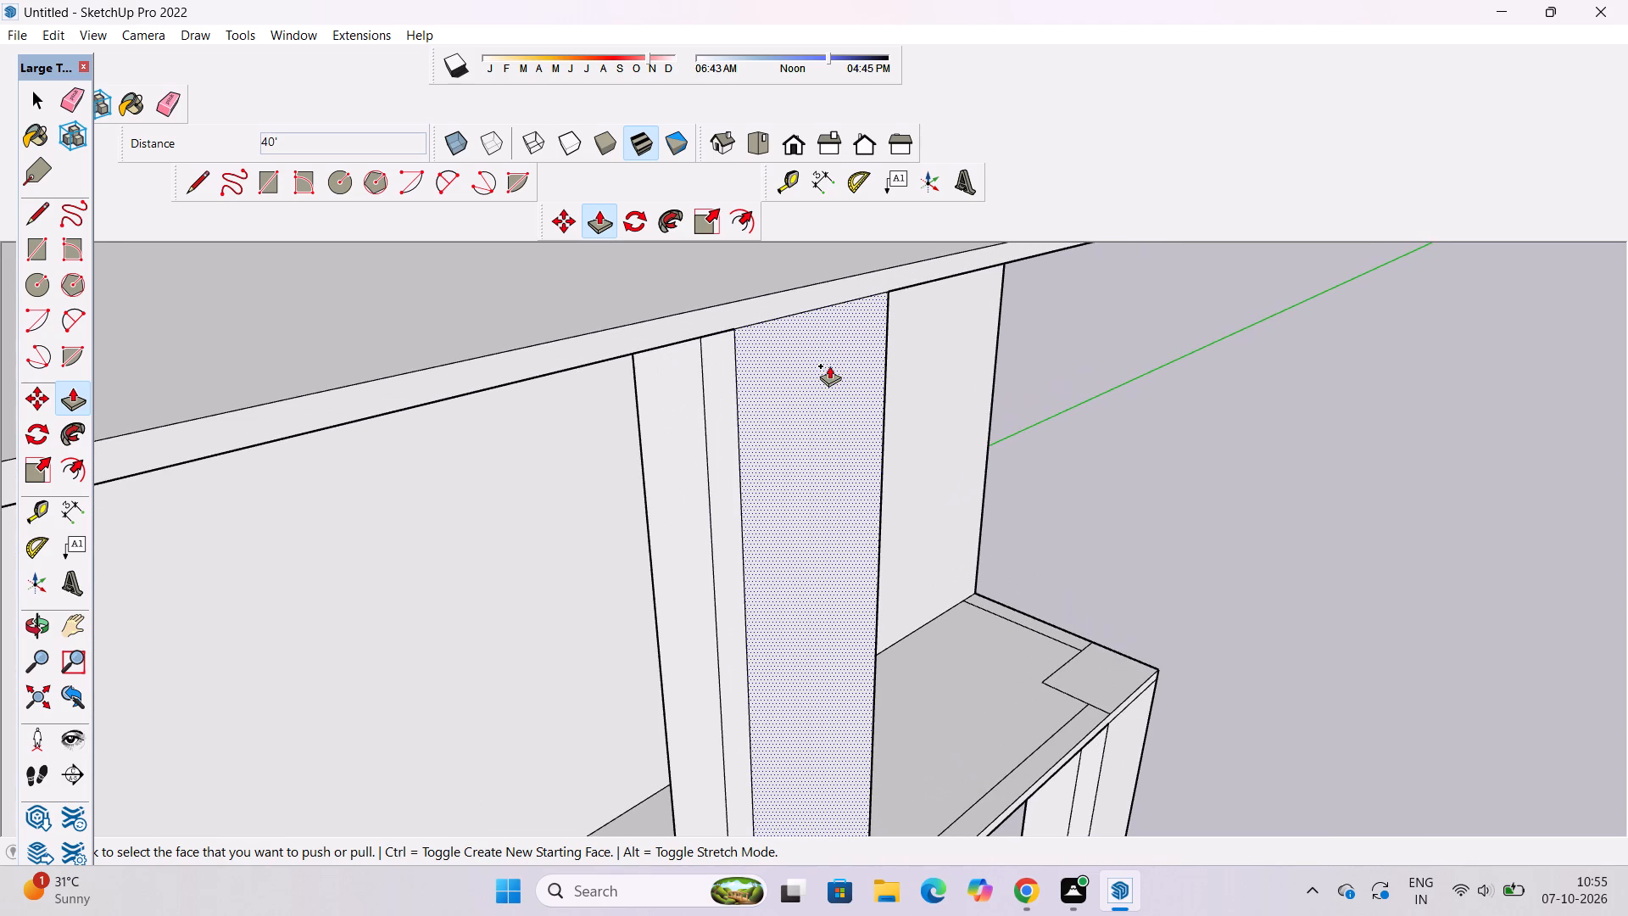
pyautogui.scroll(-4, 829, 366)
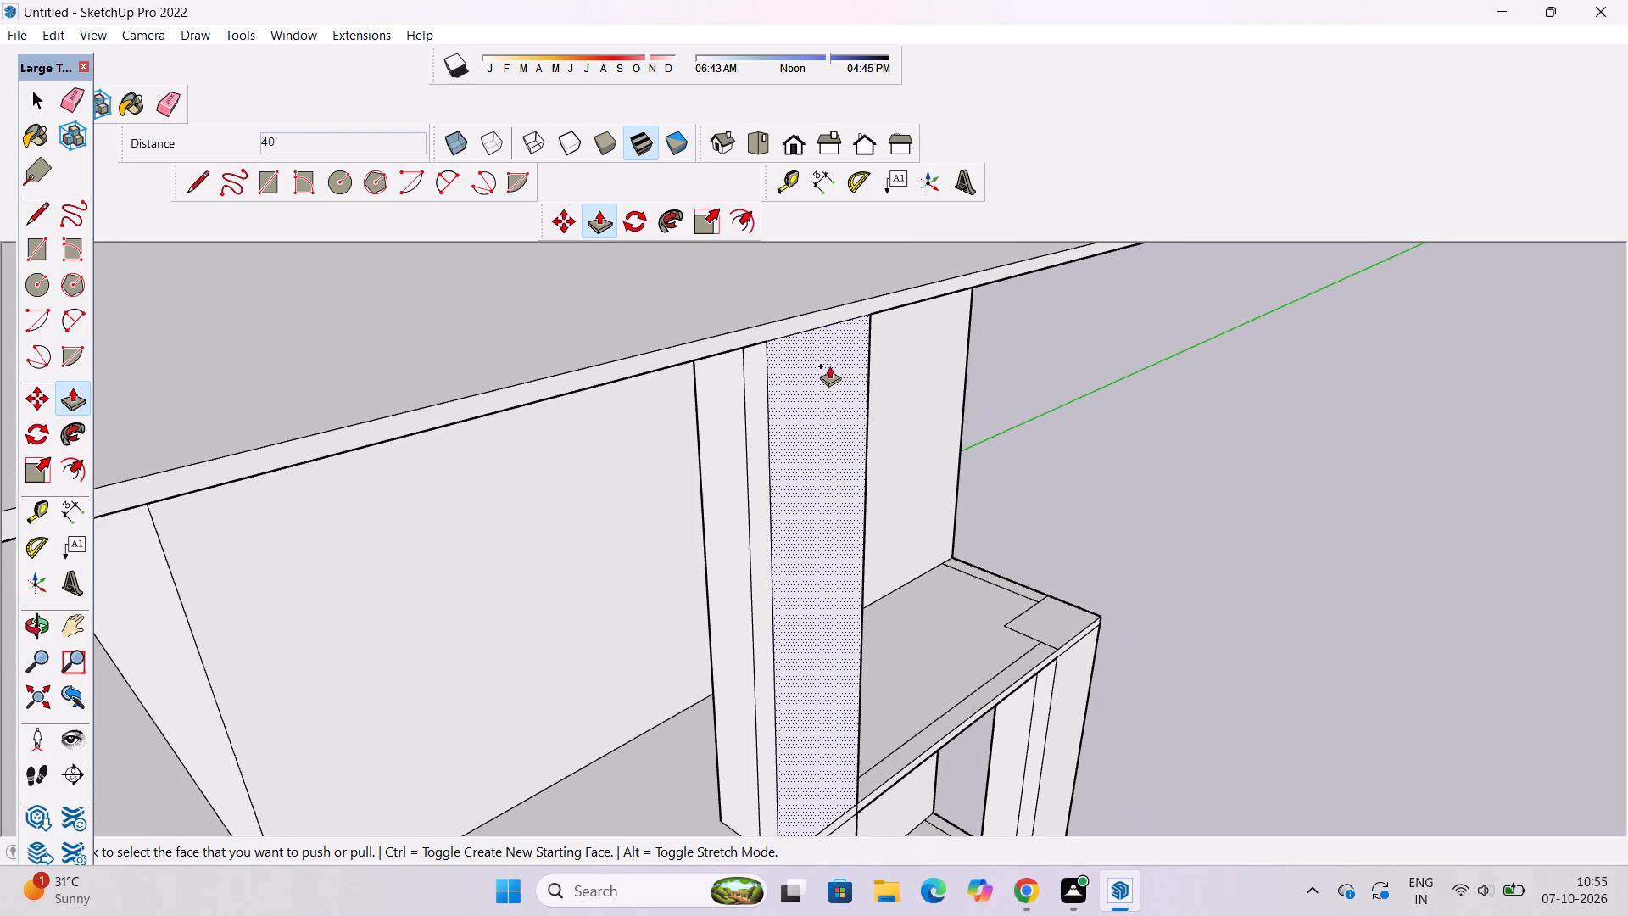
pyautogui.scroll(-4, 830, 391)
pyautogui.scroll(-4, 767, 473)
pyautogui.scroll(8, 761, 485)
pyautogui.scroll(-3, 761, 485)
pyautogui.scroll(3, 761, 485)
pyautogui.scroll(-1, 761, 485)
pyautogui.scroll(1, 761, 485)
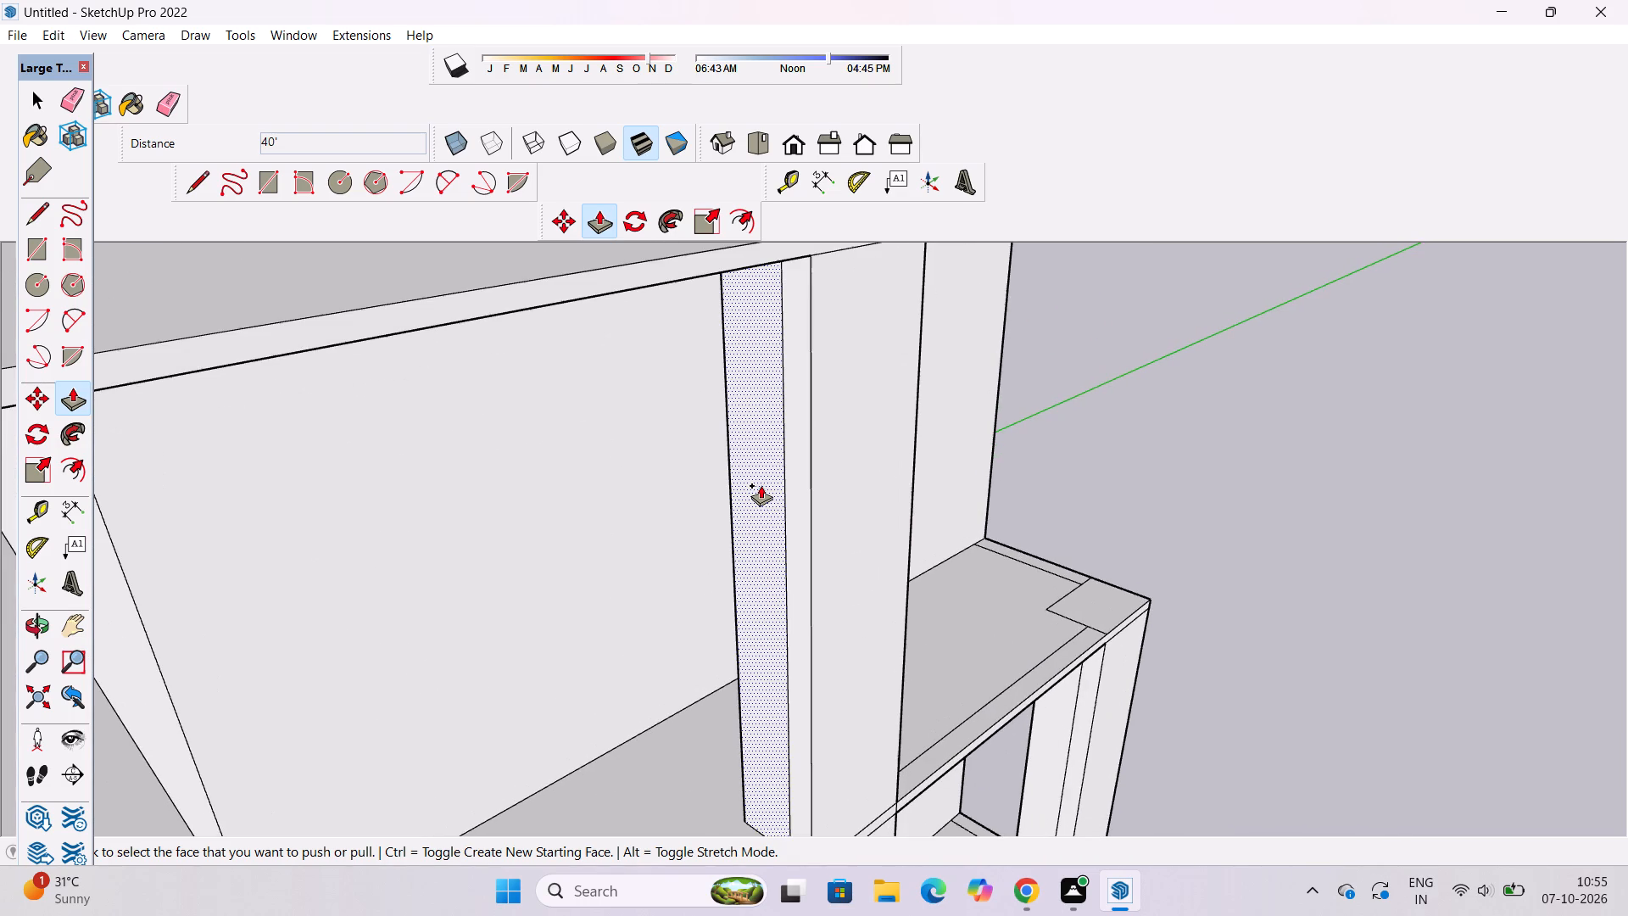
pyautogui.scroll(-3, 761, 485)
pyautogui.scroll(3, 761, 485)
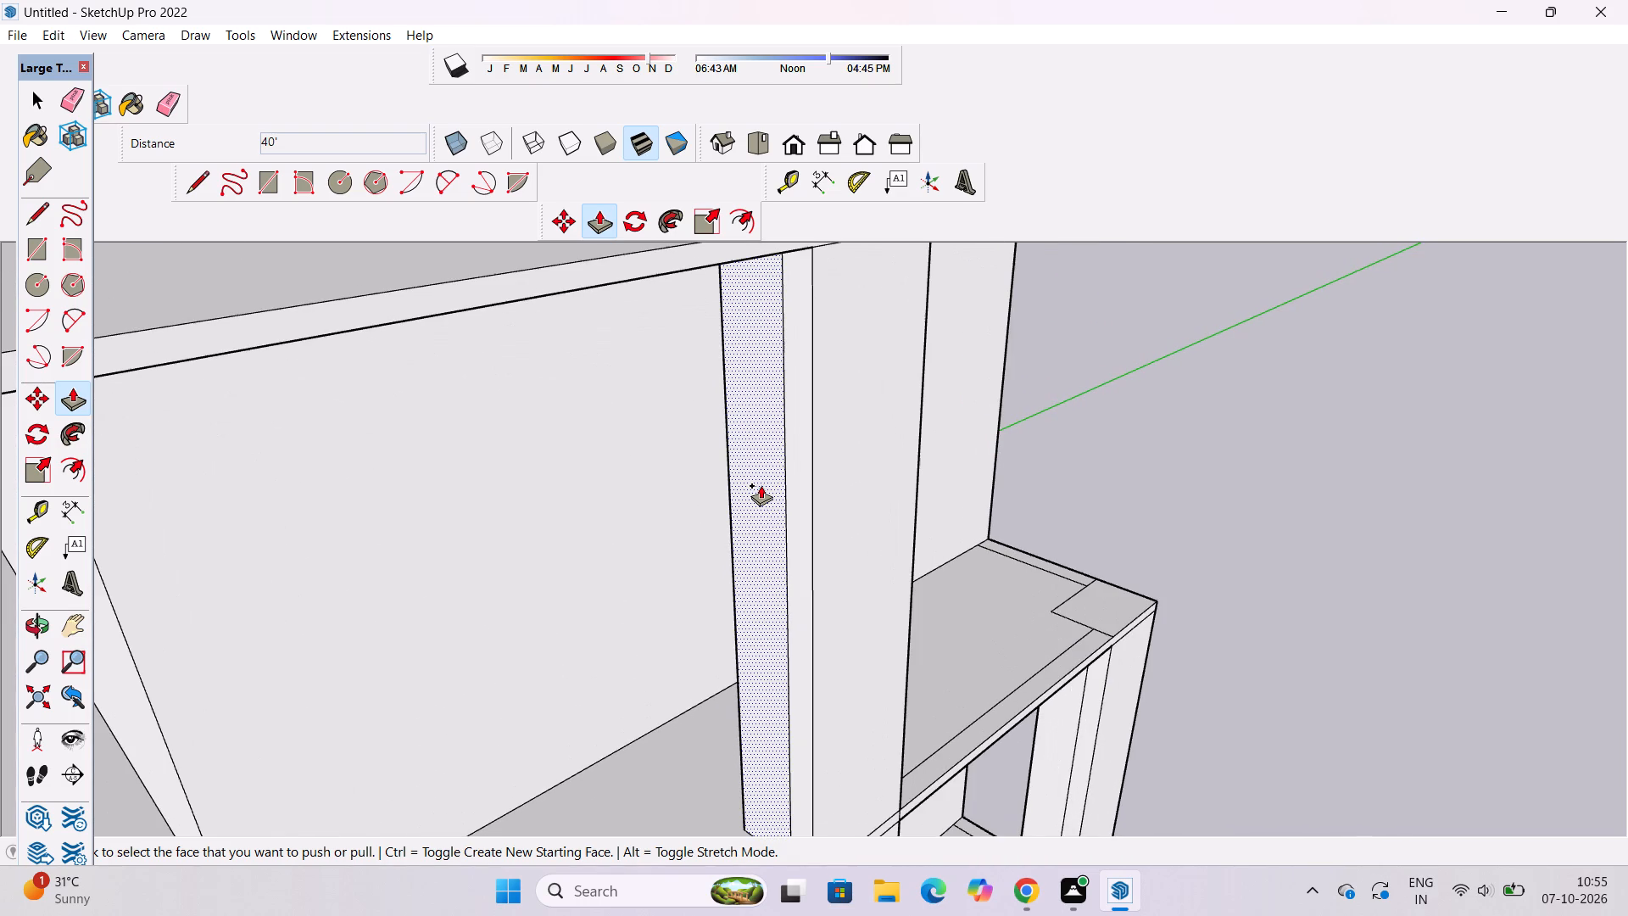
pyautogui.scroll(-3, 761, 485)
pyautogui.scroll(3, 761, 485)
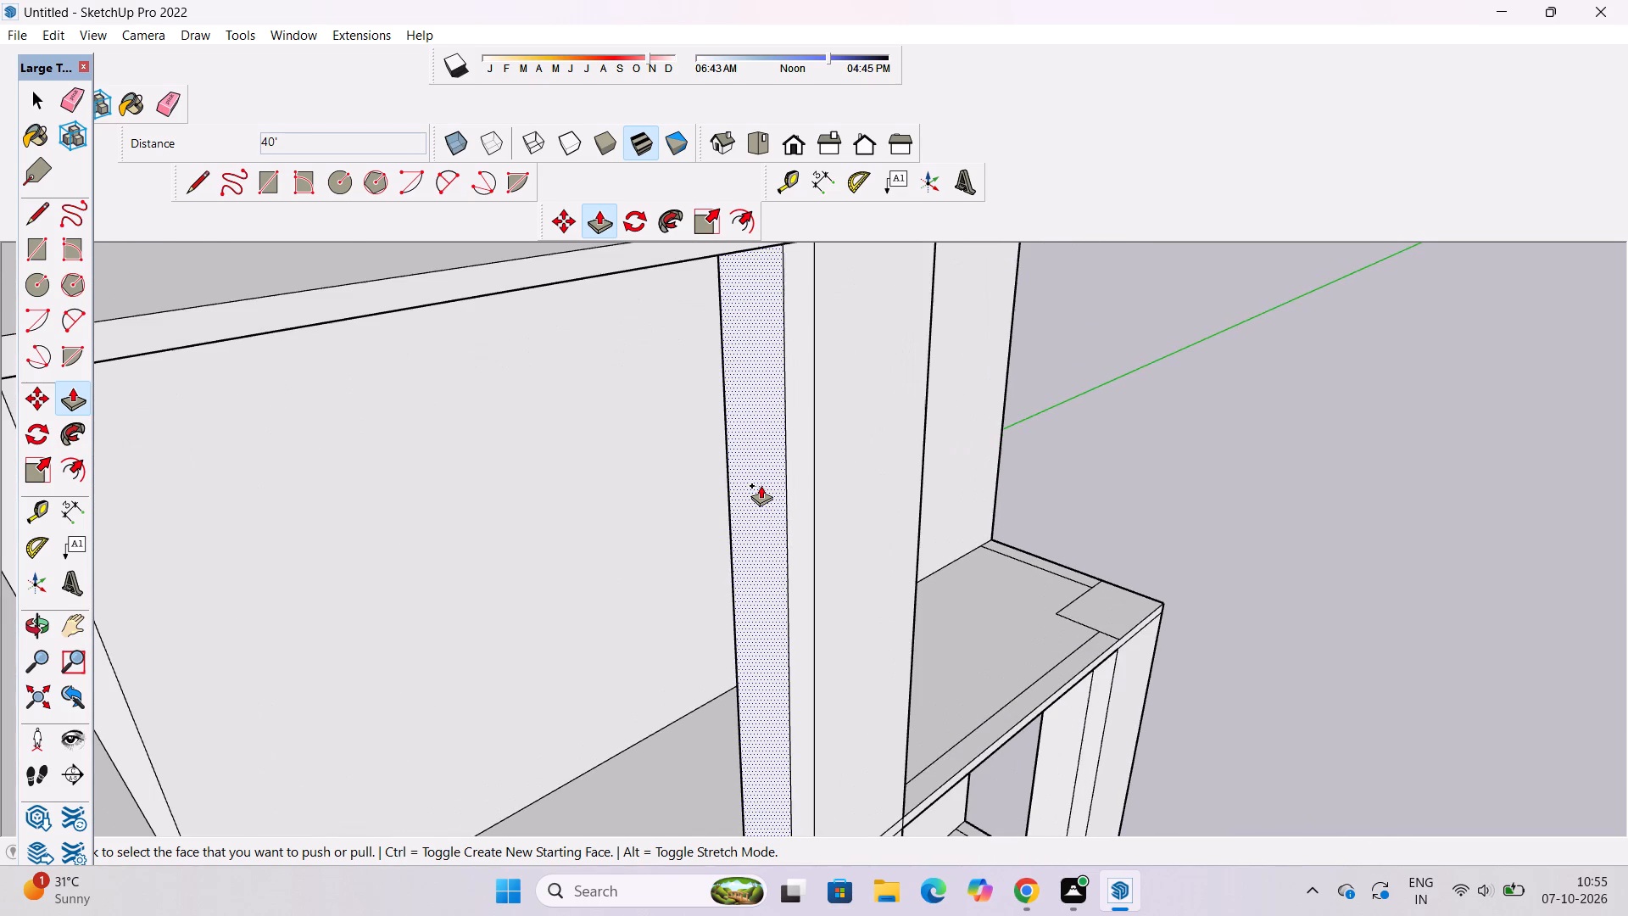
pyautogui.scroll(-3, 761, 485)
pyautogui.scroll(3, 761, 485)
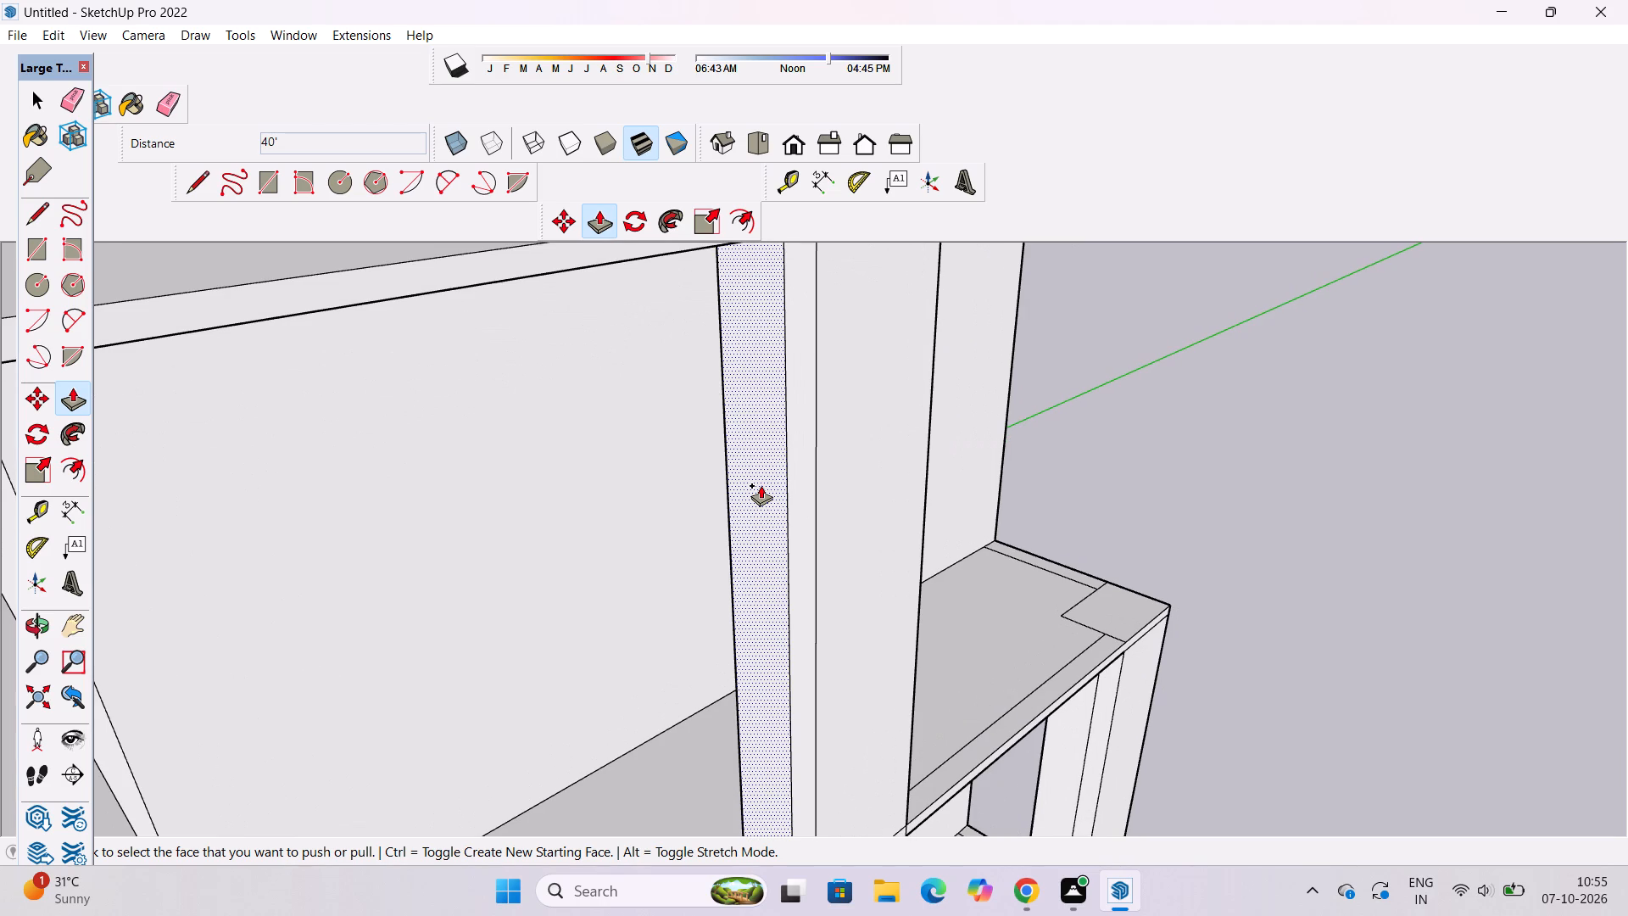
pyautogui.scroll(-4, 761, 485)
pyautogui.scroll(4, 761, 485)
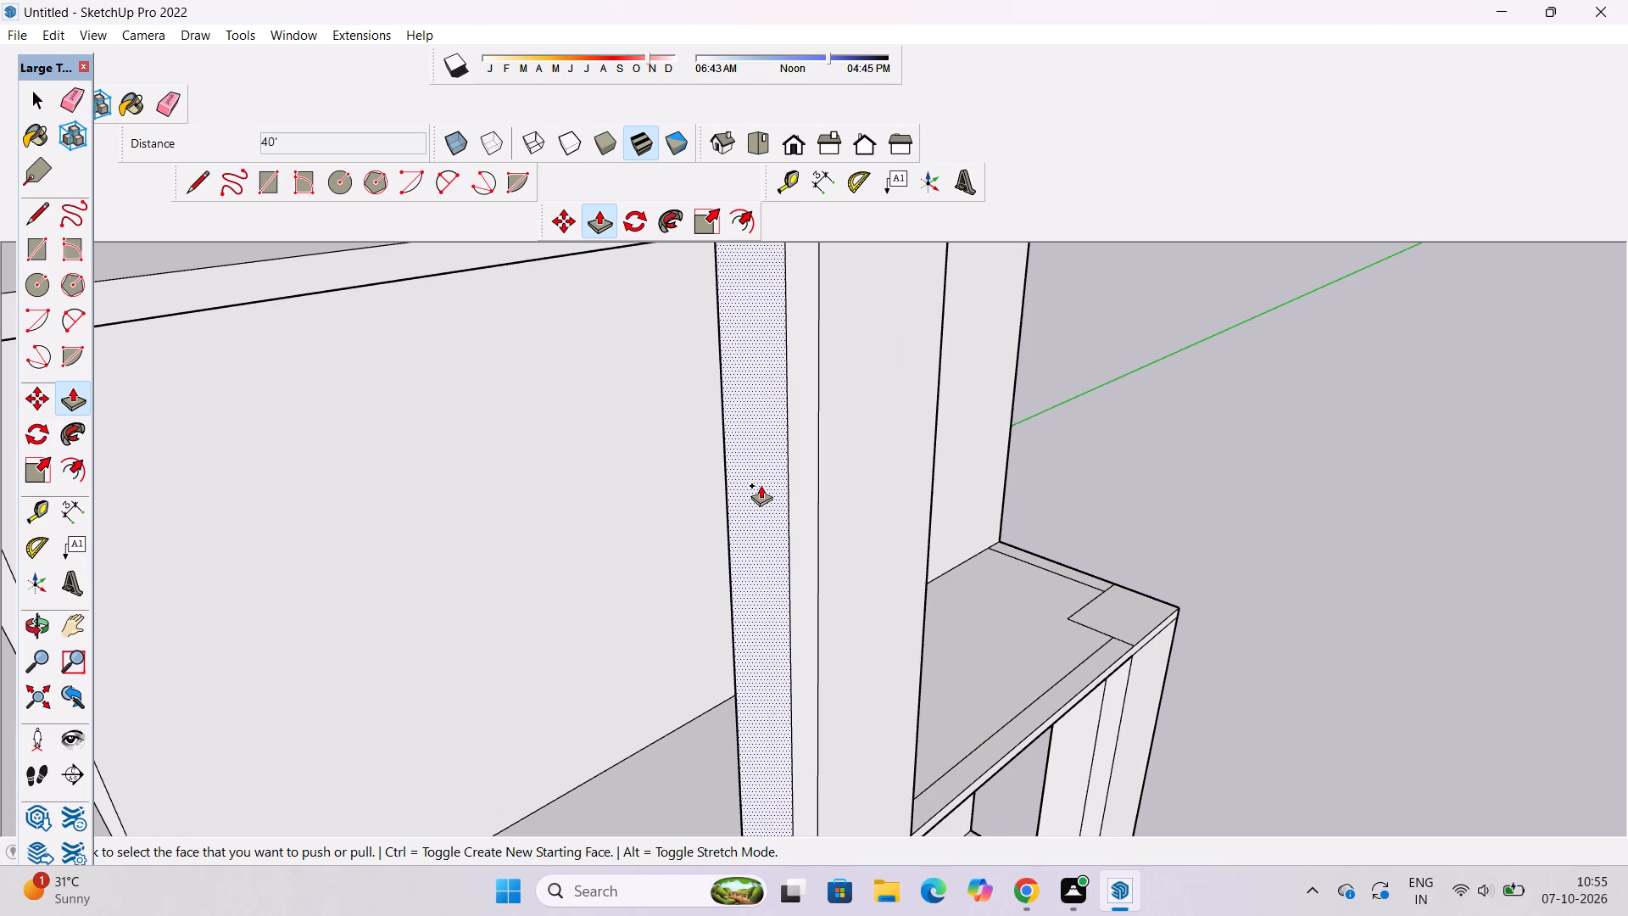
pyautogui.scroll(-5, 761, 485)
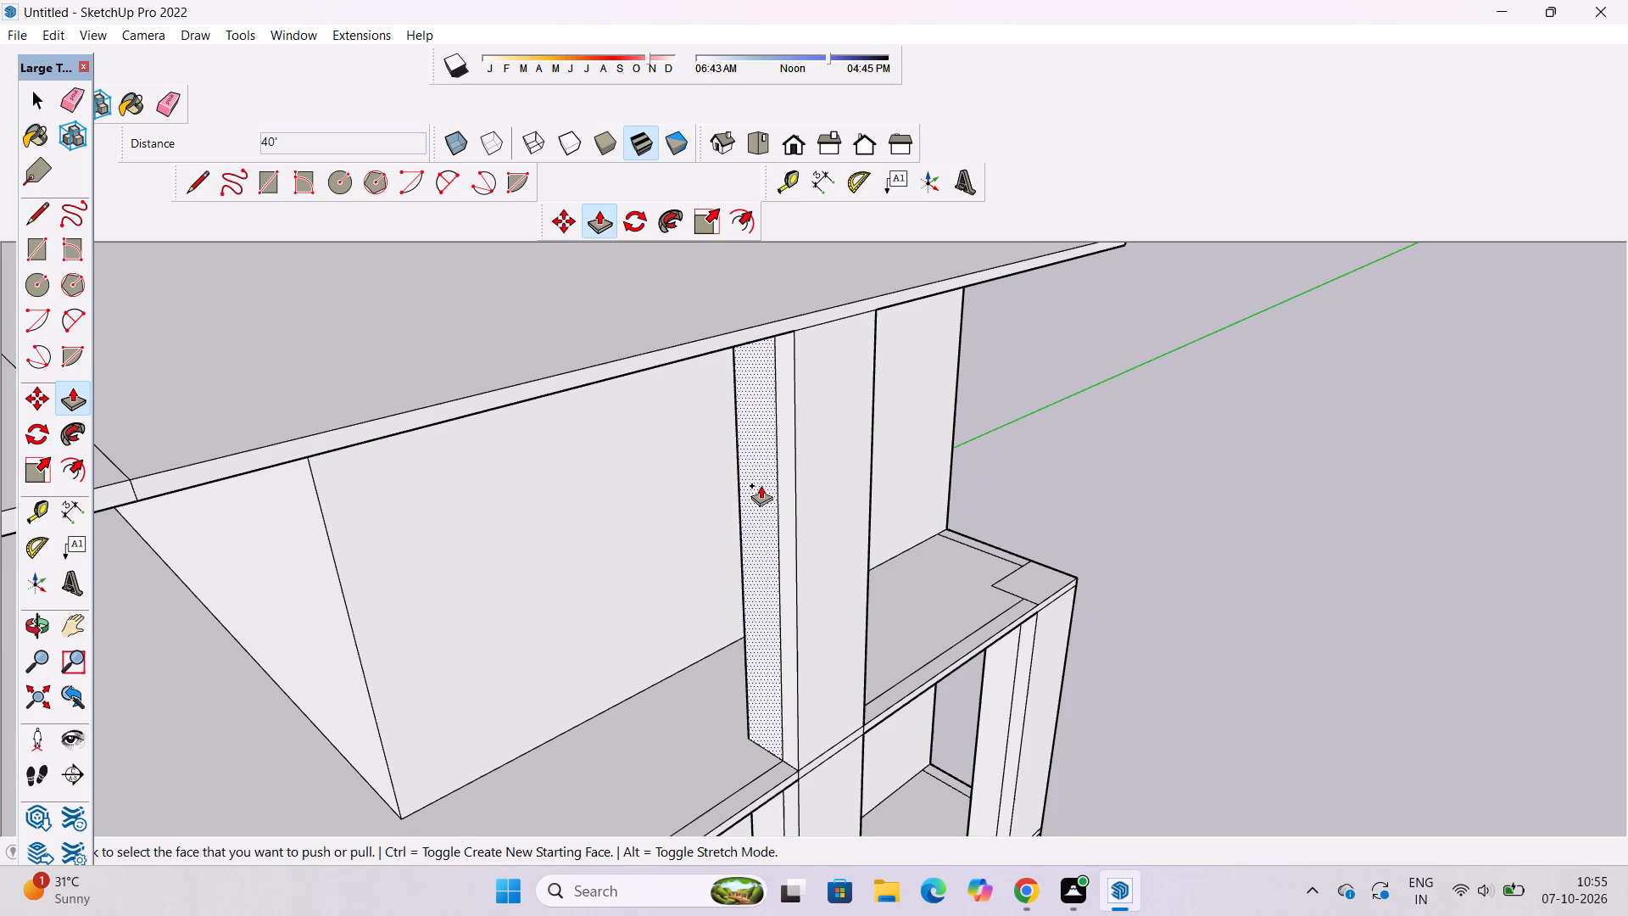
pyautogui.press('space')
# Examine the extended middle pillar and the three storeys from the side and front of the building.
pyautogui.press('o')
pyautogui.scroll(-1, 744, 599)
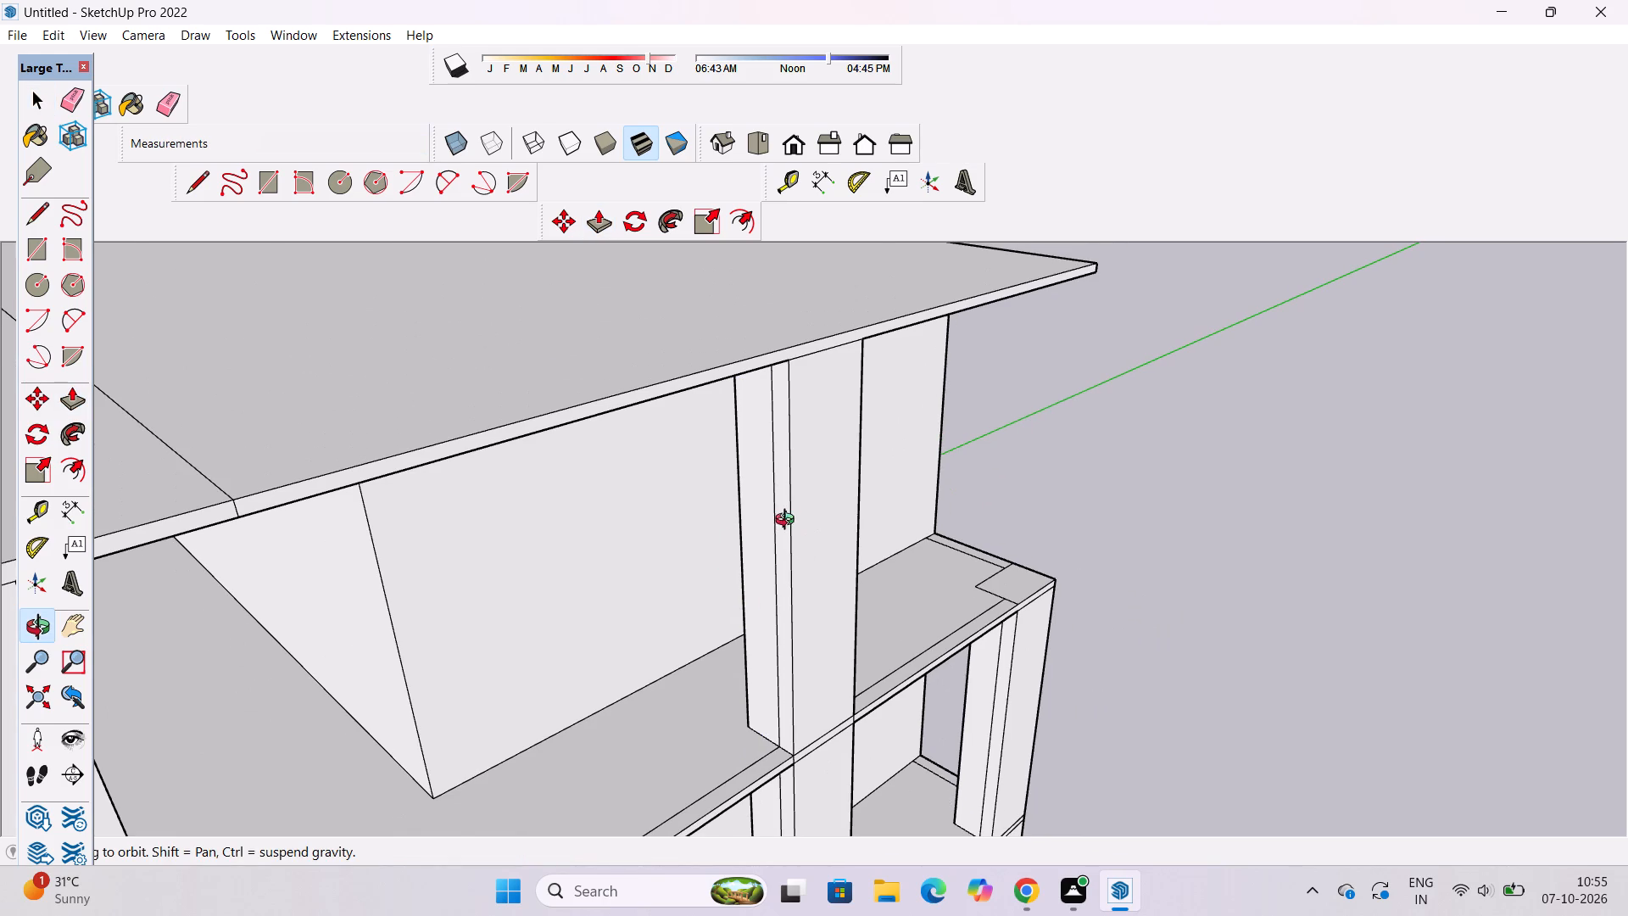
pyautogui.scroll(3, 693, 519)
pyautogui.keyDown('shift'); pyautogui.moveTo(674, 541); pyautogui.dragTo(799, 499); pyautogui.keyUp('shift')
pyautogui.scroll(-4, 799, 499)
pyautogui.moveTo(1225, 536); pyautogui.dragTo(828, 433)
pyautogui.moveTo(828, 433); pyautogui.dragTo(1217, 449)
pyautogui.scroll(-5, 1231, 445)
pyautogui.moveTo(908, 584); pyautogui.dragTo(1223, 602)
pyautogui.scroll(1, 1009, 589)
pyautogui.keyDown('shift'); pyautogui.moveTo(1102, 570); pyautogui.dragTo(1023, 553); pyautogui.keyUp('shift')
pyautogui.scroll(-2, 1167, 490)
pyautogui.keyDown('shift'); pyautogui.moveTo(1231, 427); pyautogui.dragTo(1140, 476); pyautogui.keyUp('shift')
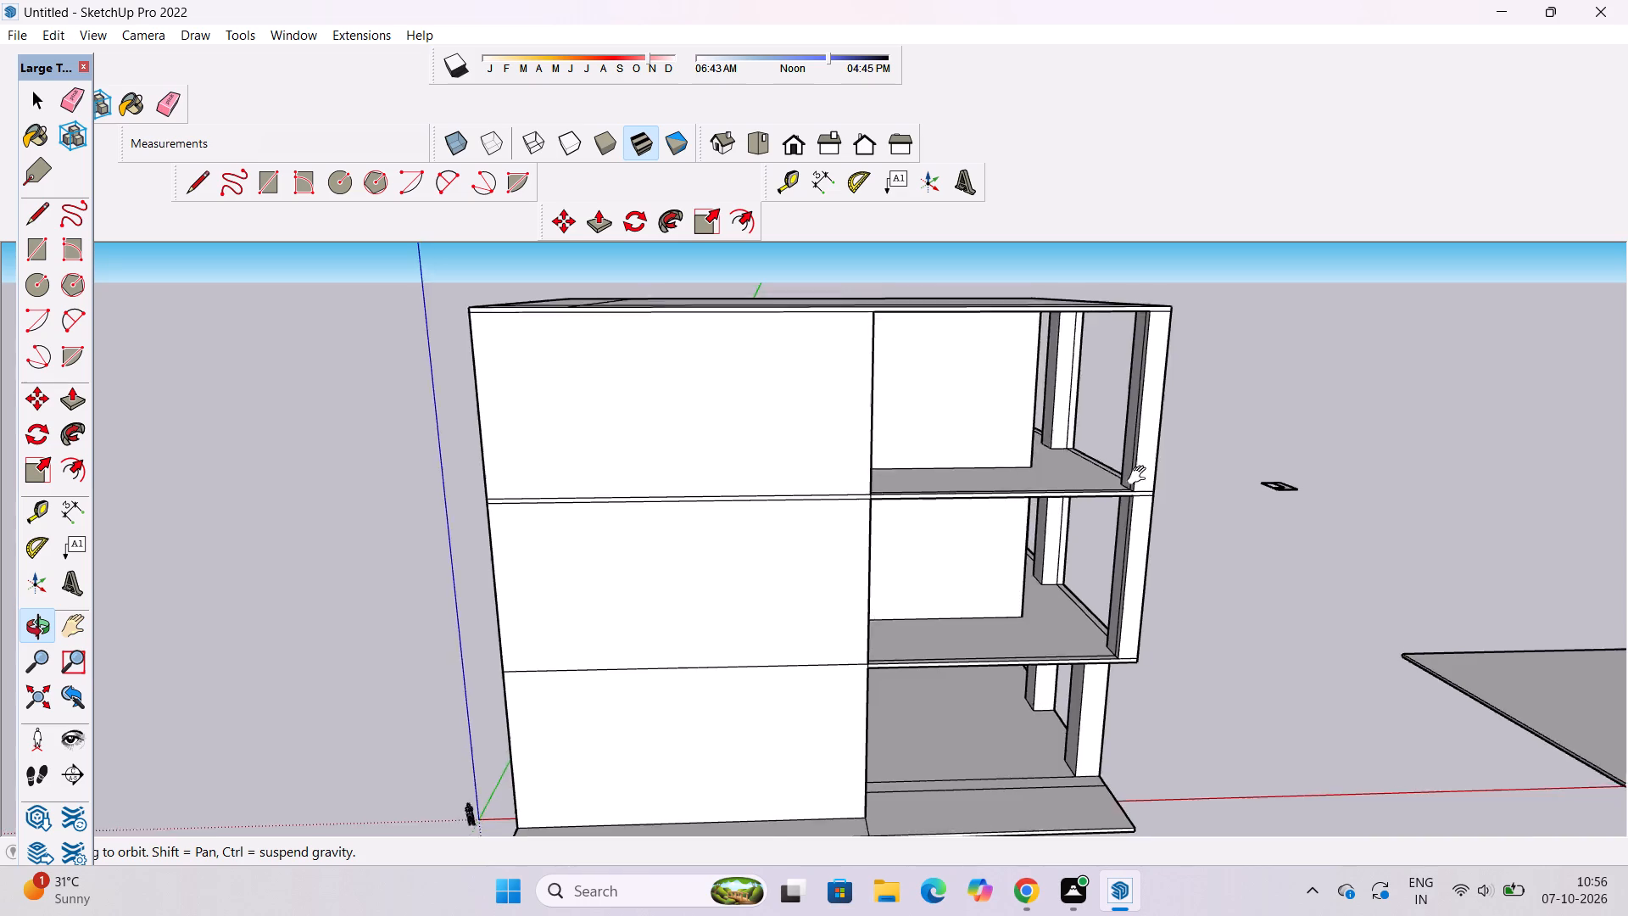
pyautogui.keyDown('shift'); pyautogui.moveTo(1140, 476); pyautogui.dragTo(1098, 499); pyautogui.keyUp('shift')
# Push/Pull the corner pillar's footprint on the upper slab up 40' to the underside of the roof slab.
pyautogui.scroll(4, 1100, 489)
pyautogui.moveTo(1197, 450); pyautogui.dragTo(841, 511)
pyautogui.scroll(4, 965, 466)
pyautogui.moveTo(966, 469); pyautogui.dragTo(895, 519)
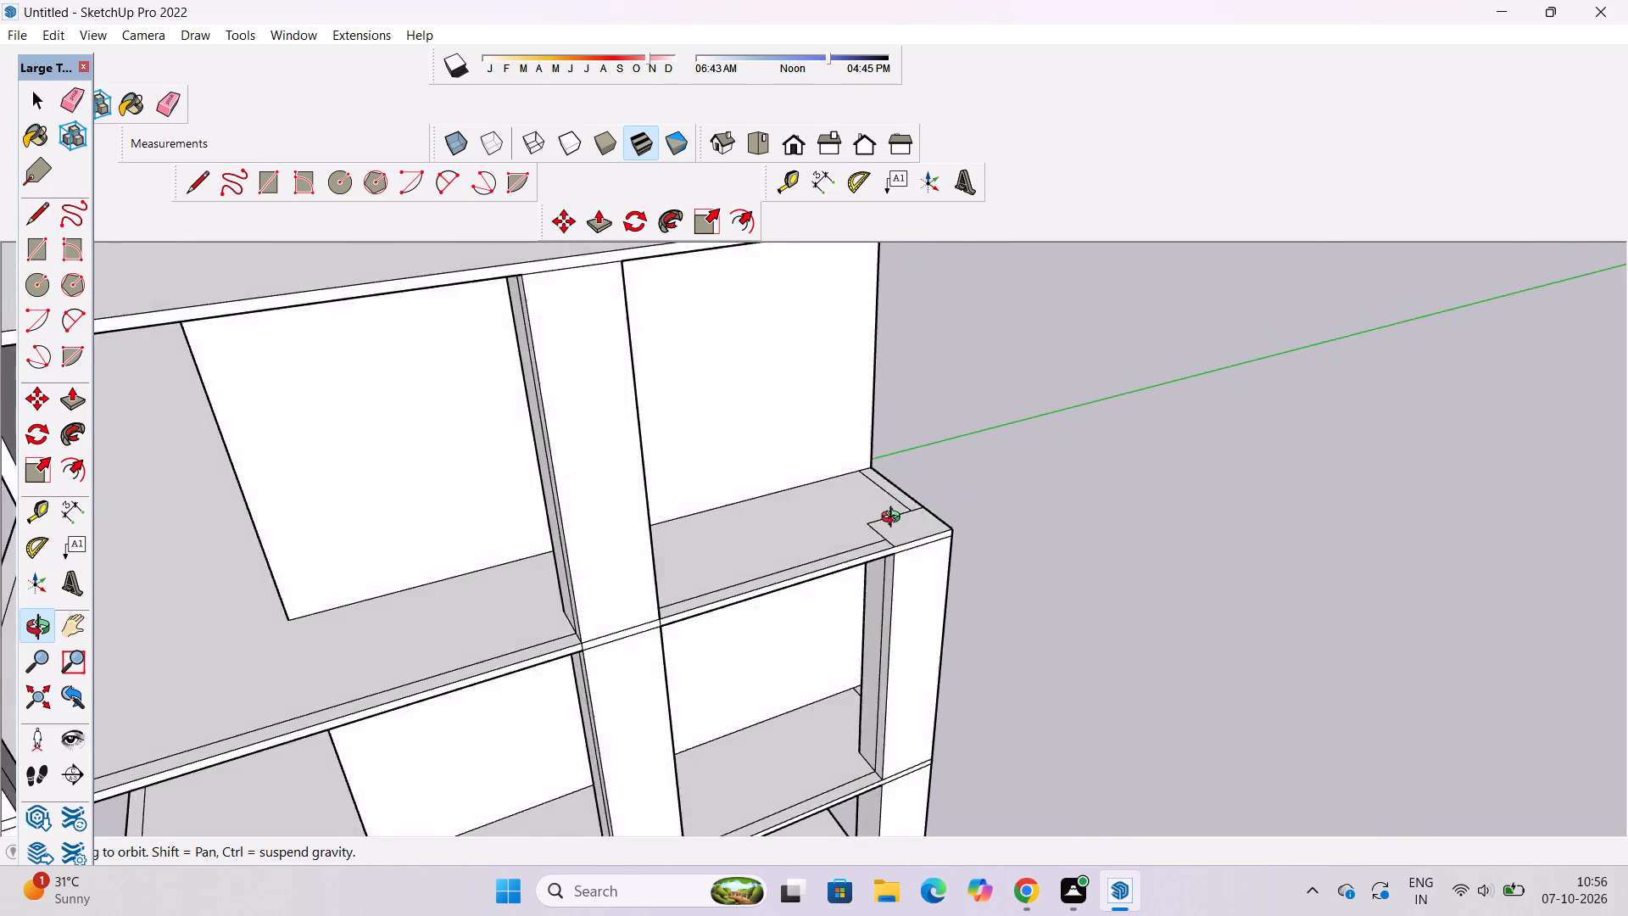
pyautogui.moveTo(895, 519); pyautogui.dragTo(759, 550)
pyautogui.moveTo(759, 550); pyautogui.dragTo(764, 603)
pyautogui.scroll(4, 783, 628)
pyautogui.moveTo(785, 628); pyautogui.dragTo(806, 611)
pyautogui.keyDown('shift'); pyautogui.scroll(-3, 806, 612); pyautogui.keyUp('shift')
pyautogui.keyDown('shift'); pyautogui.moveTo(800, 613); pyautogui.dragTo(791, 690); pyautogui.keyUp('shift')
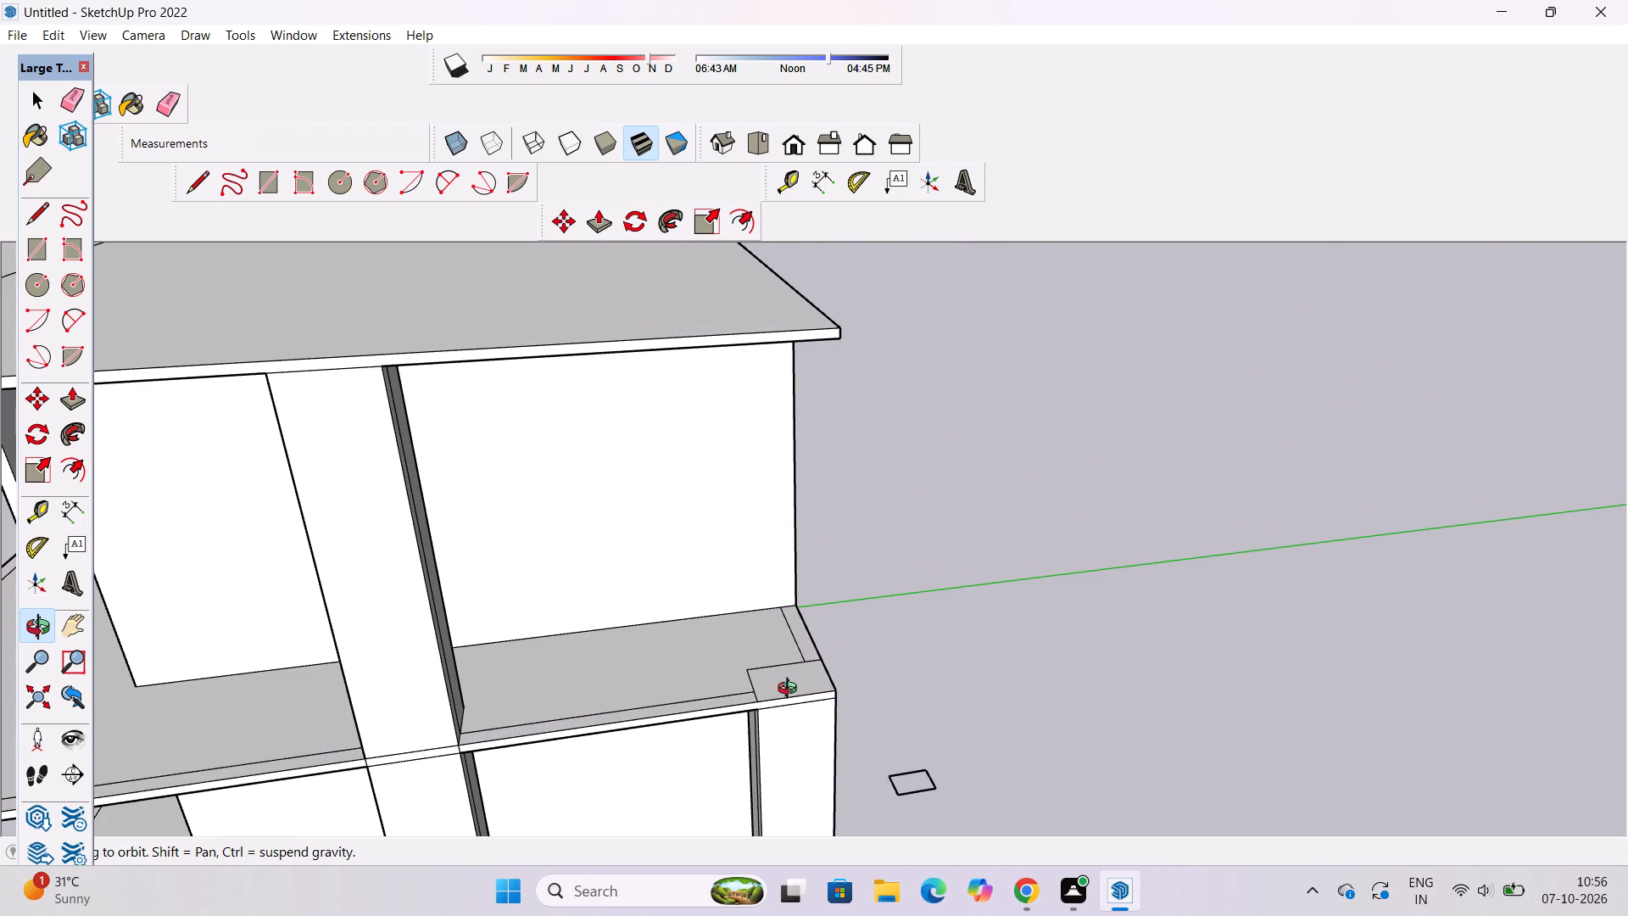
pyautogui.press('p')
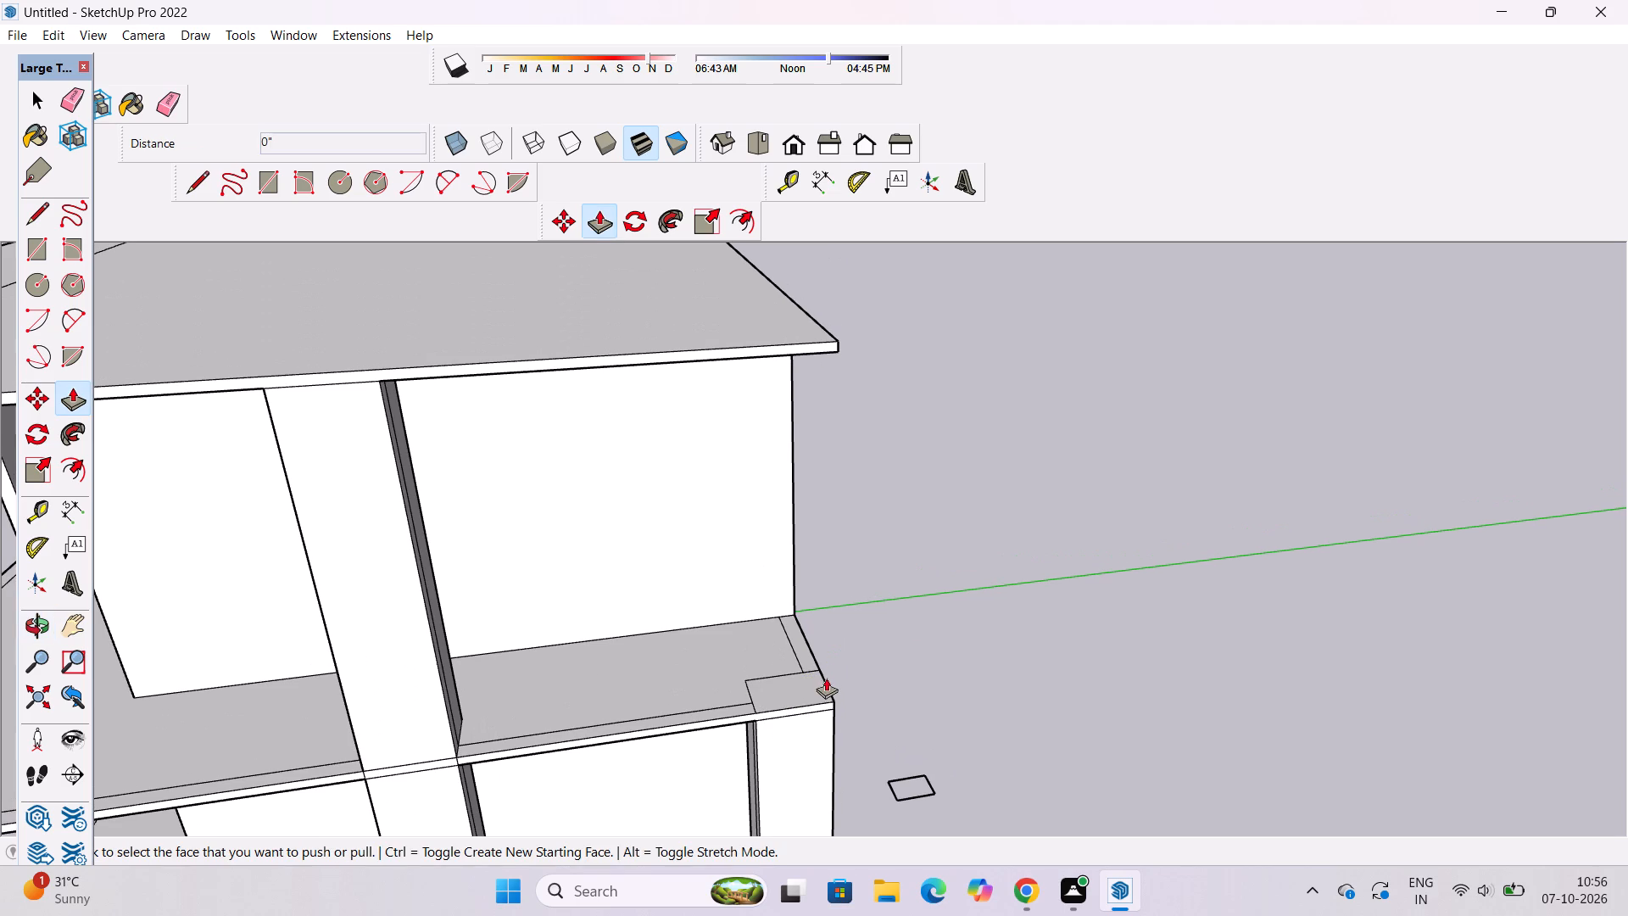
pyautogui.click(806, 690)
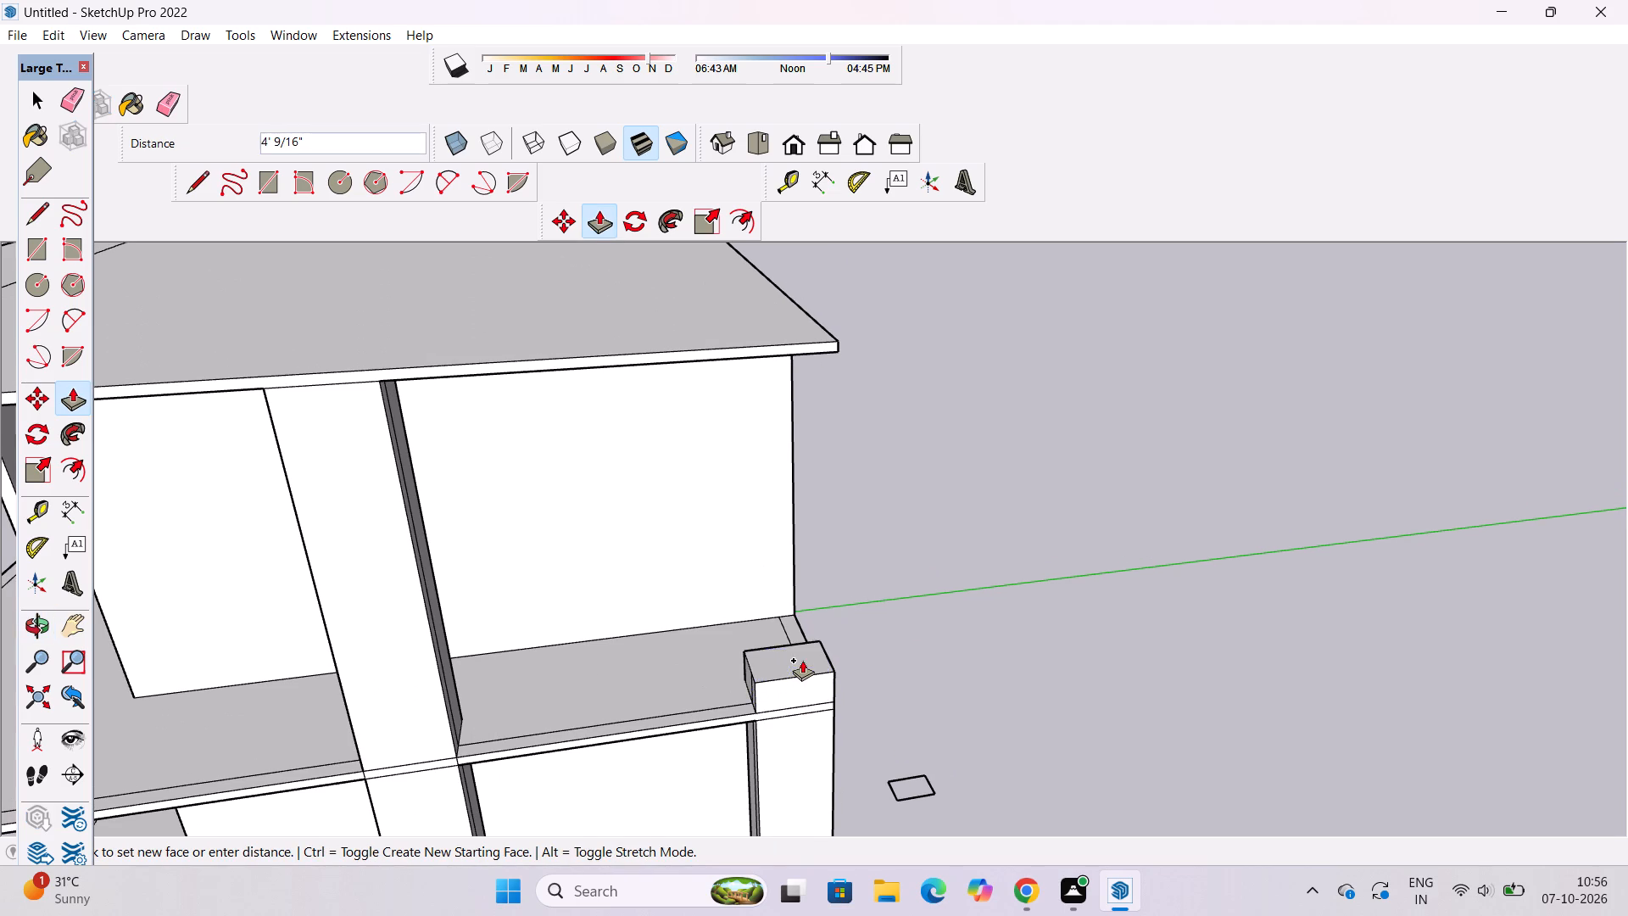
pyautogui.scroll(-4, 801, 660)
pyautogui.scroll(9, 806, 485)
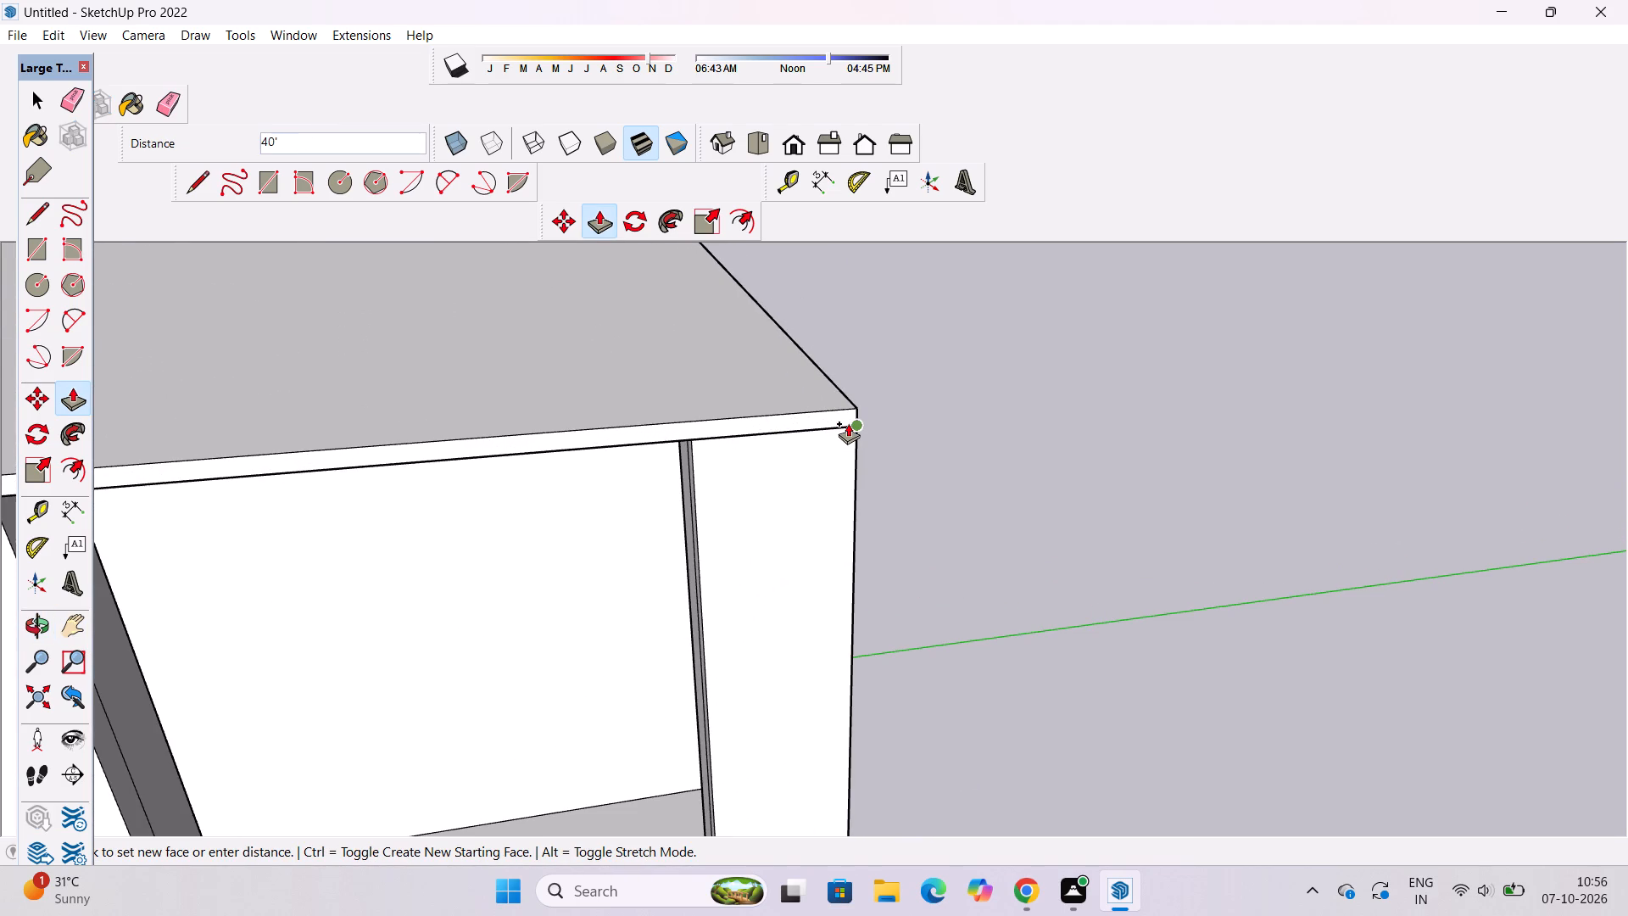
pyautogui.click(848, 423)
pyautogui.press('space')
# Erase the extra vertical edge on the side faces of the top storey's middle and corner pillars.
pyautogui.write('o')
pyautogui.scroll(-6, 845, 418)
pyautogui.moveTo(376, 573); pyautogui.dragTo(465, 561)
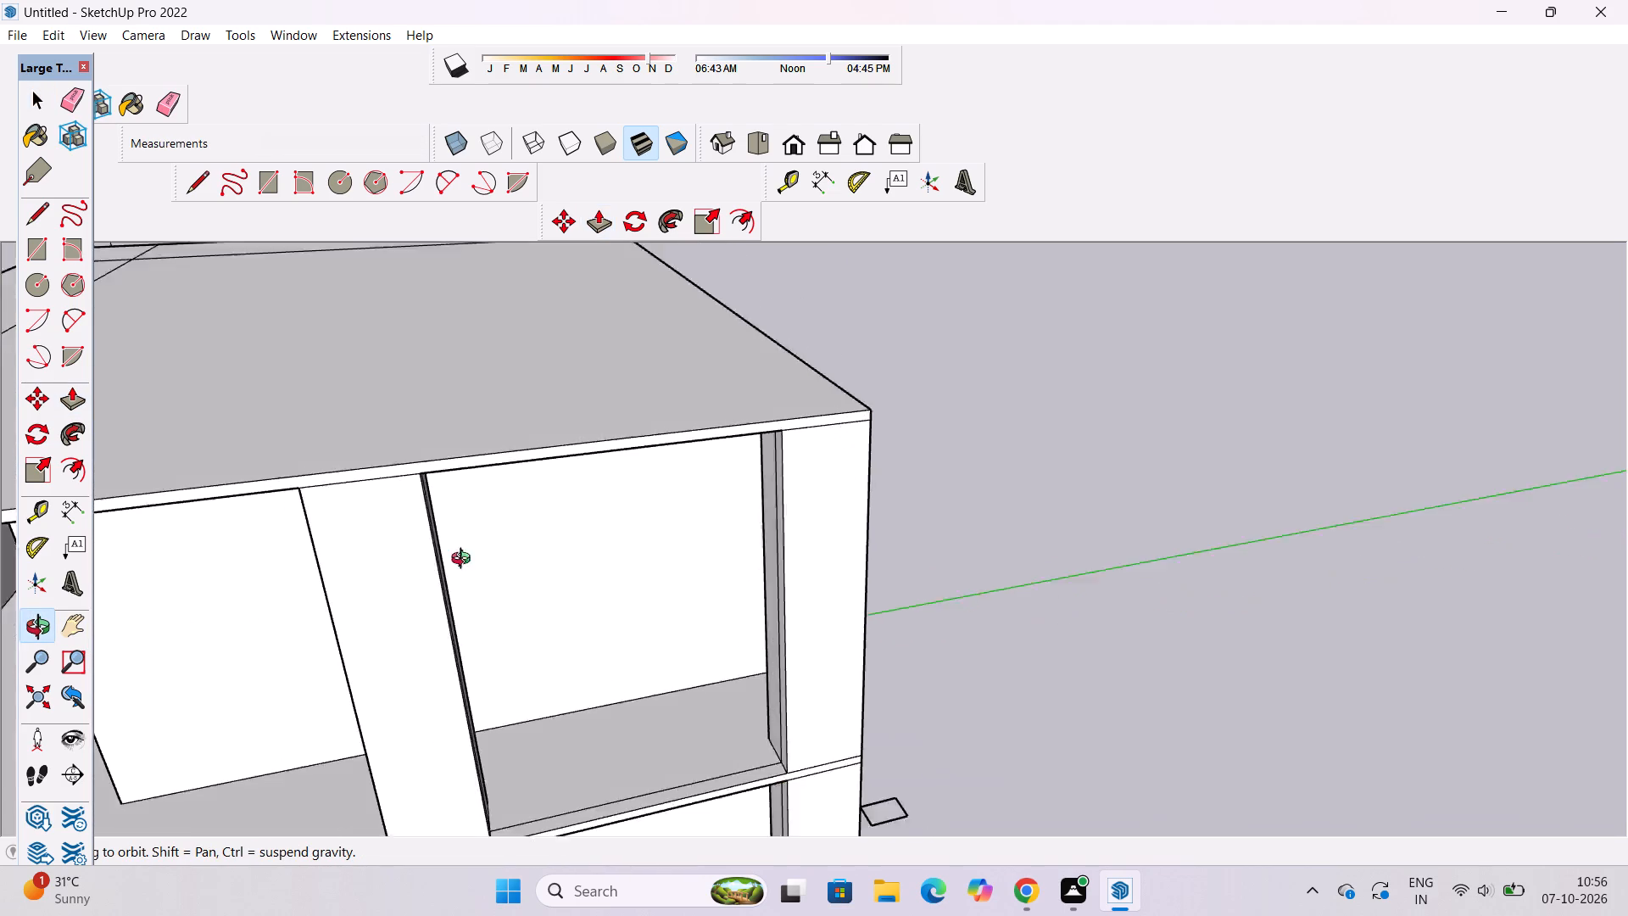
pyautogui.moveTo(465, 561); pyautogui.dragTo(607, 544)
pyautogui.scroll(-6, 607, 544)
pyautogui.moveTo(666, 600); pyautogui.dragTo(683, 604)
pyautogui.keyDown('shift'); pyautogui.moveTo(684, 604); pyautogui.dragTo(660, 552); pyautogui.keyUp('shift')
pyautogui.keyDown('shift'); pyautogui.scroll(2, 661, 569); pyautogui.keyUp('shift')
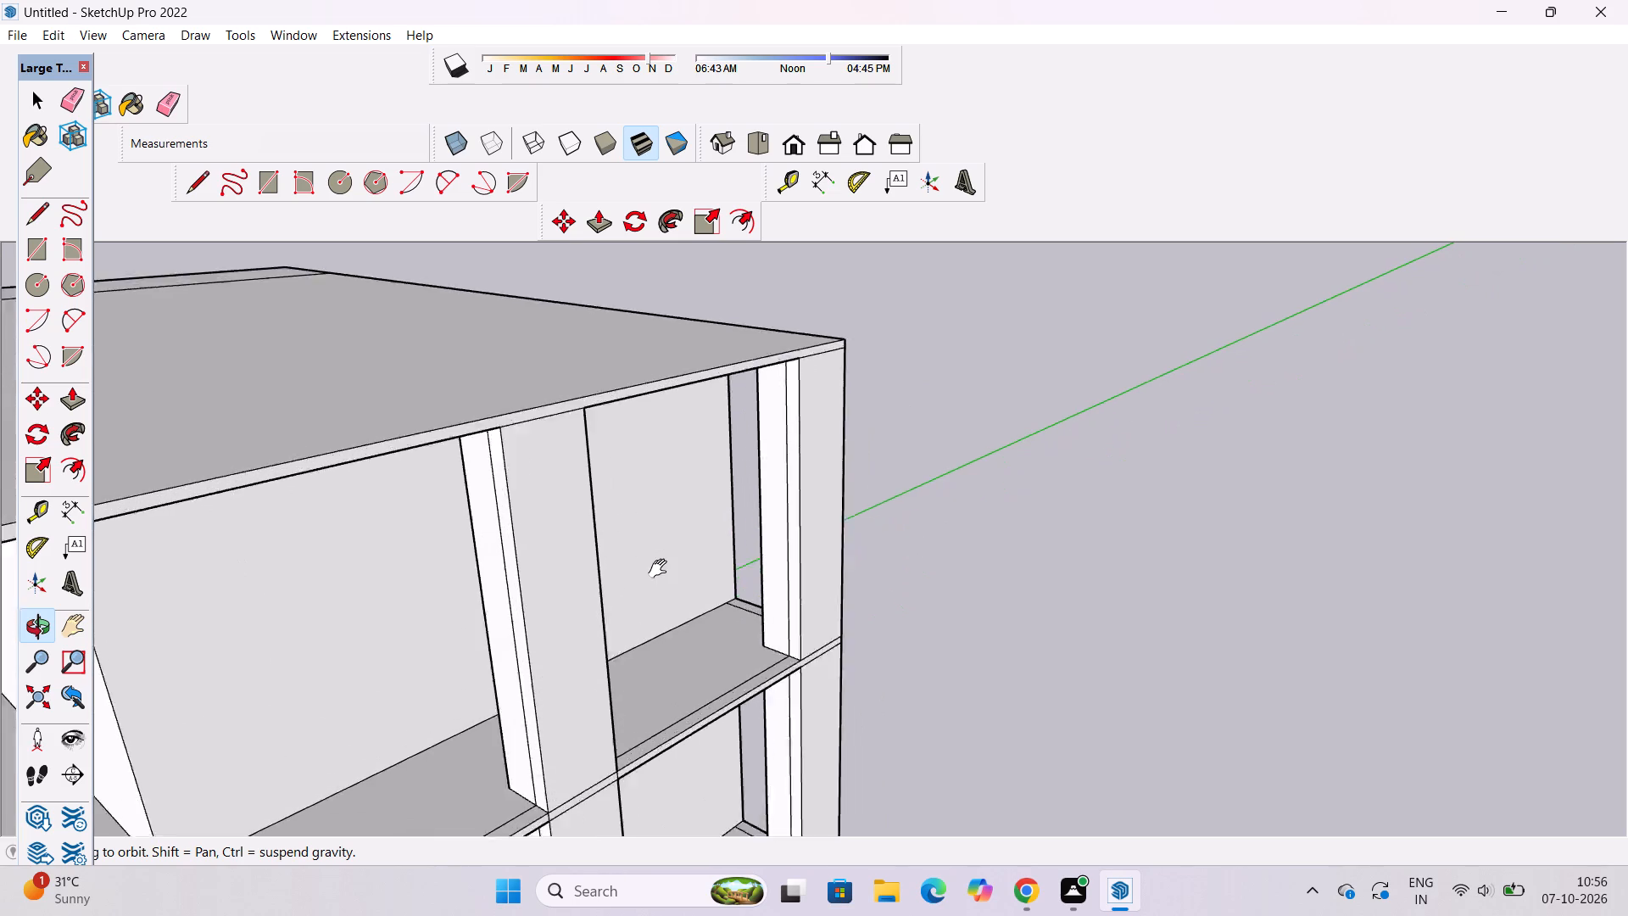
pyautogui.keyDown('shift'); pyautogui.scroll(2, 661, 569); pyautogui.keyUp('shift')
pyautogui.keyDown('shift'); pyautogui.moveTo(654, 591); pyautogui.dragTo(678, 528); pyautogui.keyUp('shift')
pyautogui.keyDown('shift'); pyautogui.scroll(-4, 679, 528); pyautogui.keyUp('shift')
pyautogui.keyDown('shift'); pyautogui.click(661, 572); pyautogui.keyUp('shift')
pyautogui.hotkey('shift', 'e')
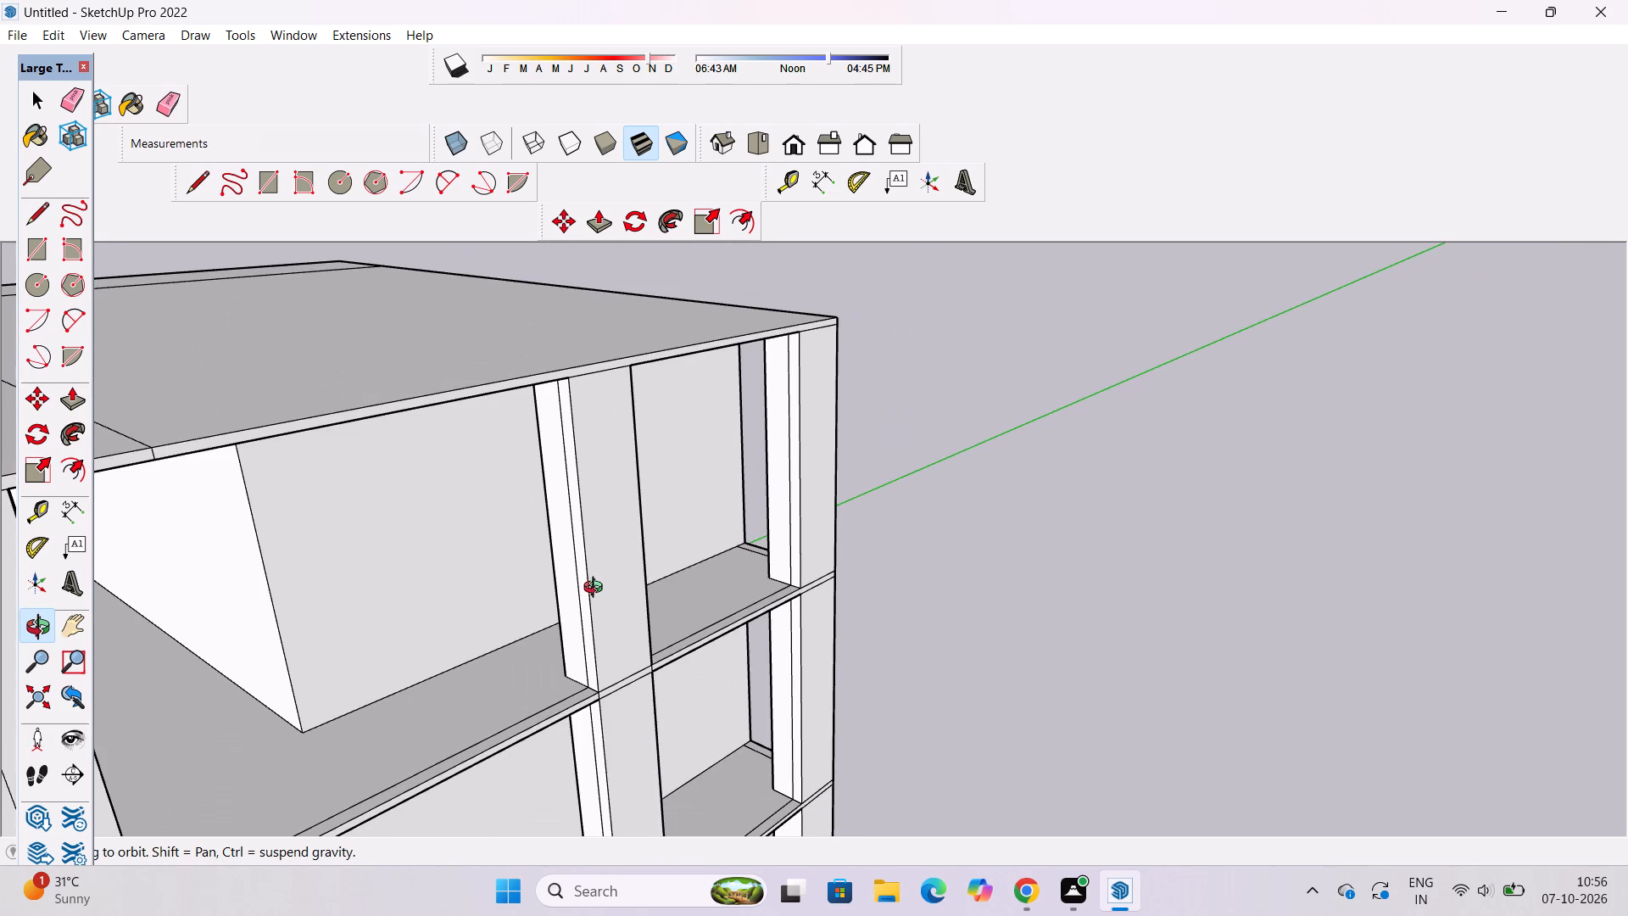
pyautogui.press('e')
pyautogui.scroll(6, 575, 580)
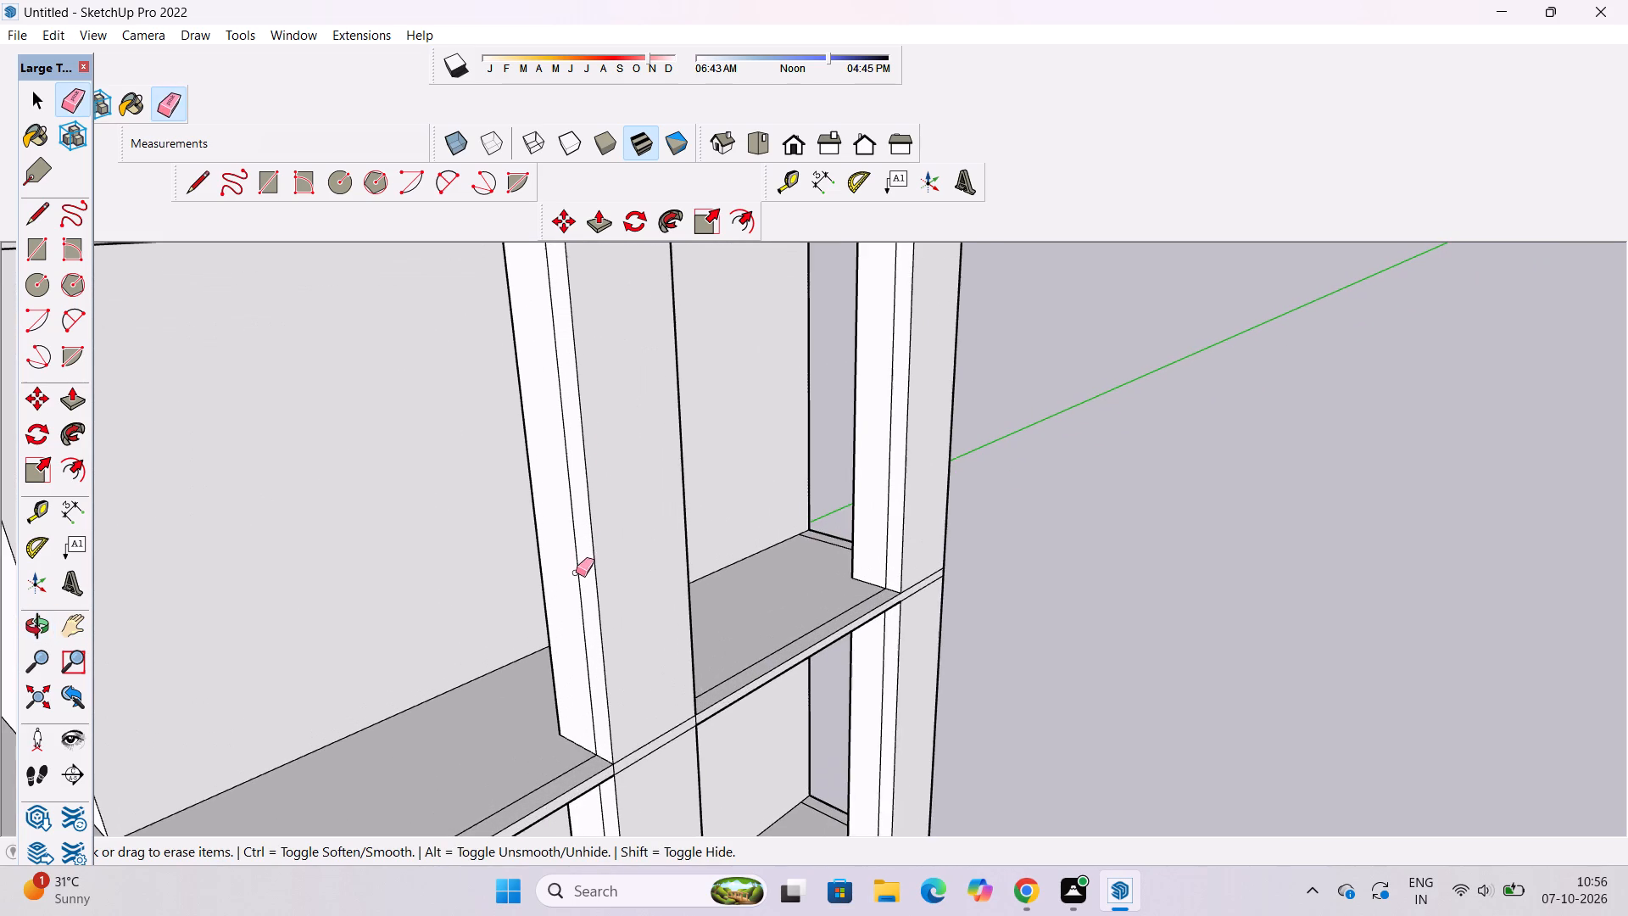
pyautogui.click(579, 567)
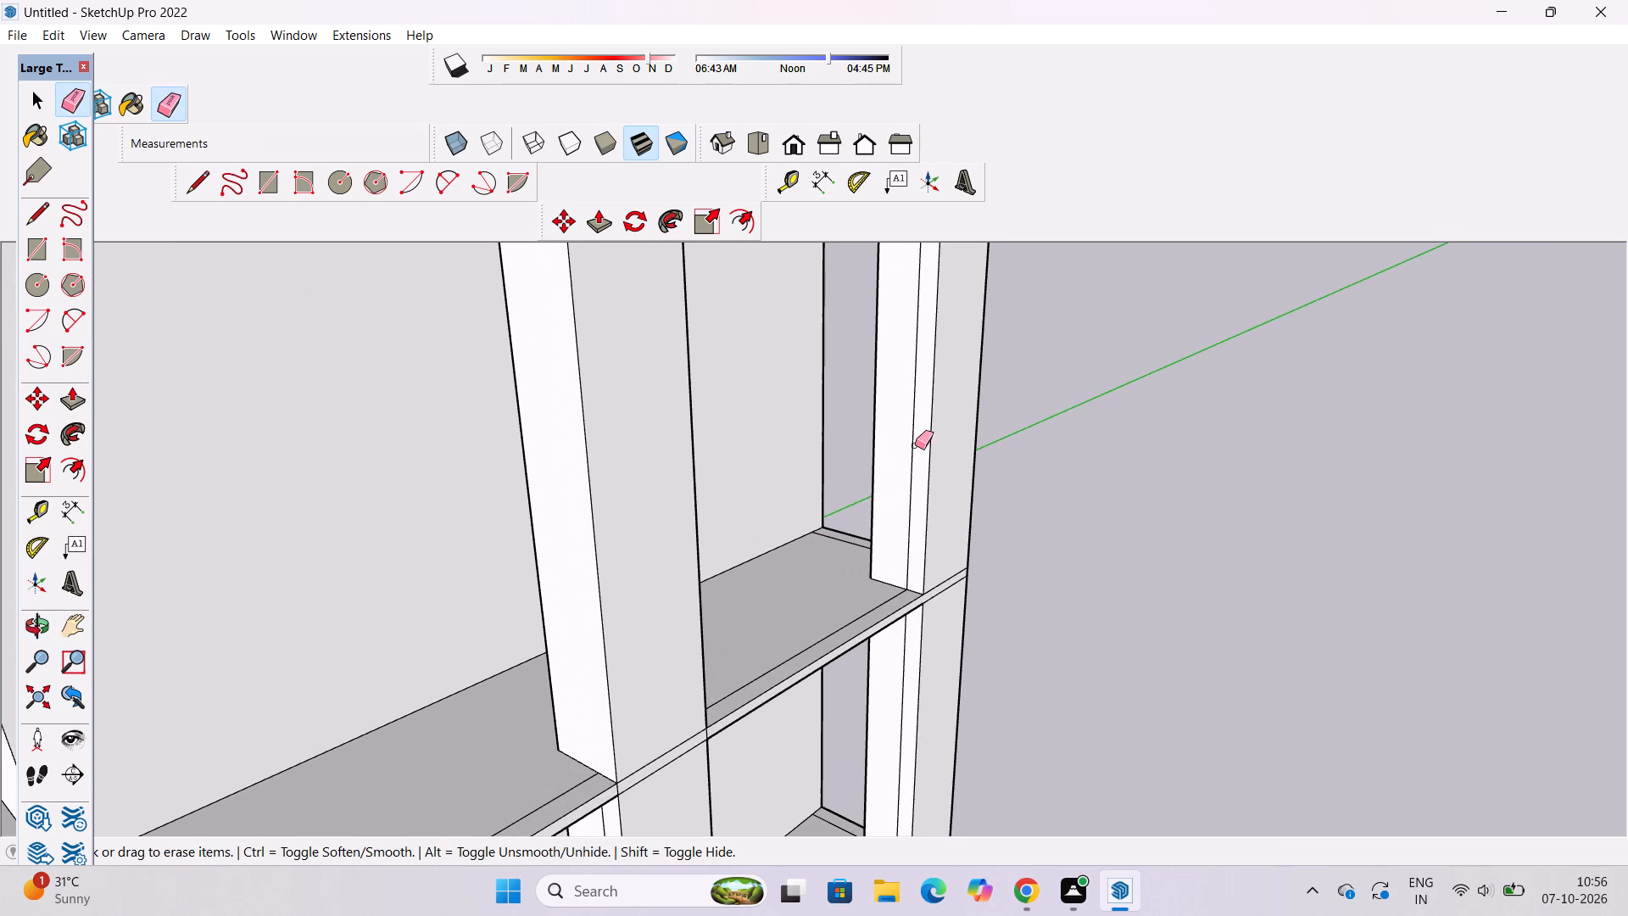
pyautogui.click(912, 444)
# Erase the extra vertical edge on the corner and middle pillars of the storey below the top one.
pyautogui.scroll(-6, 828, 417)
pyautogui.scroll(8, 853, 615)
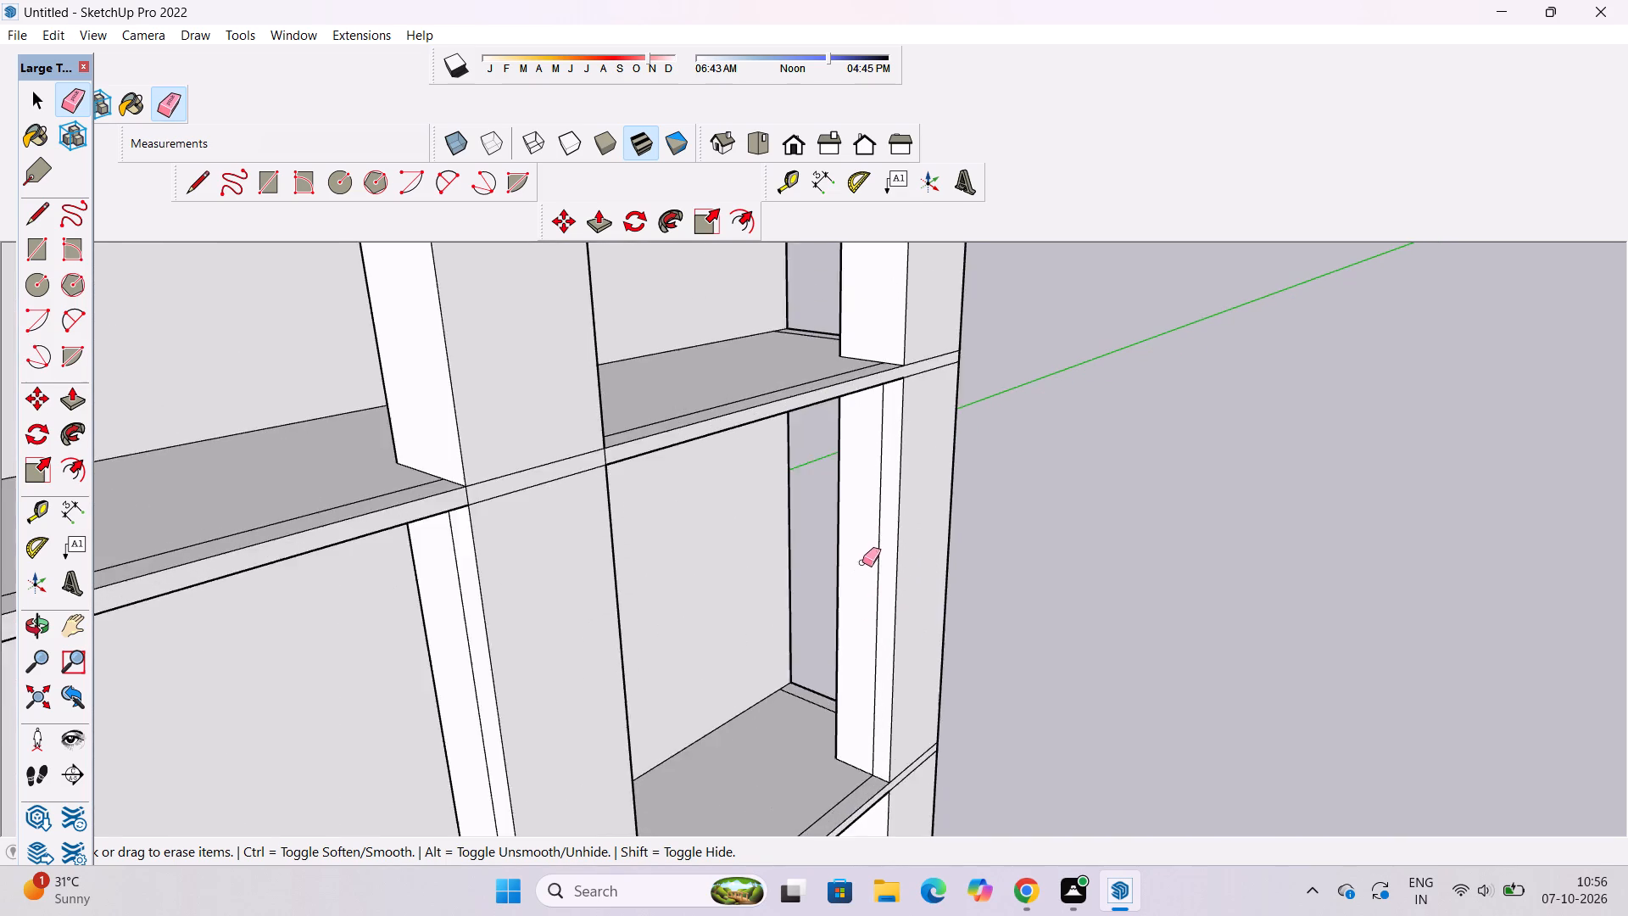
pyautogui.scroll(3, 862, 562)
pyautogui.click(885, 494)
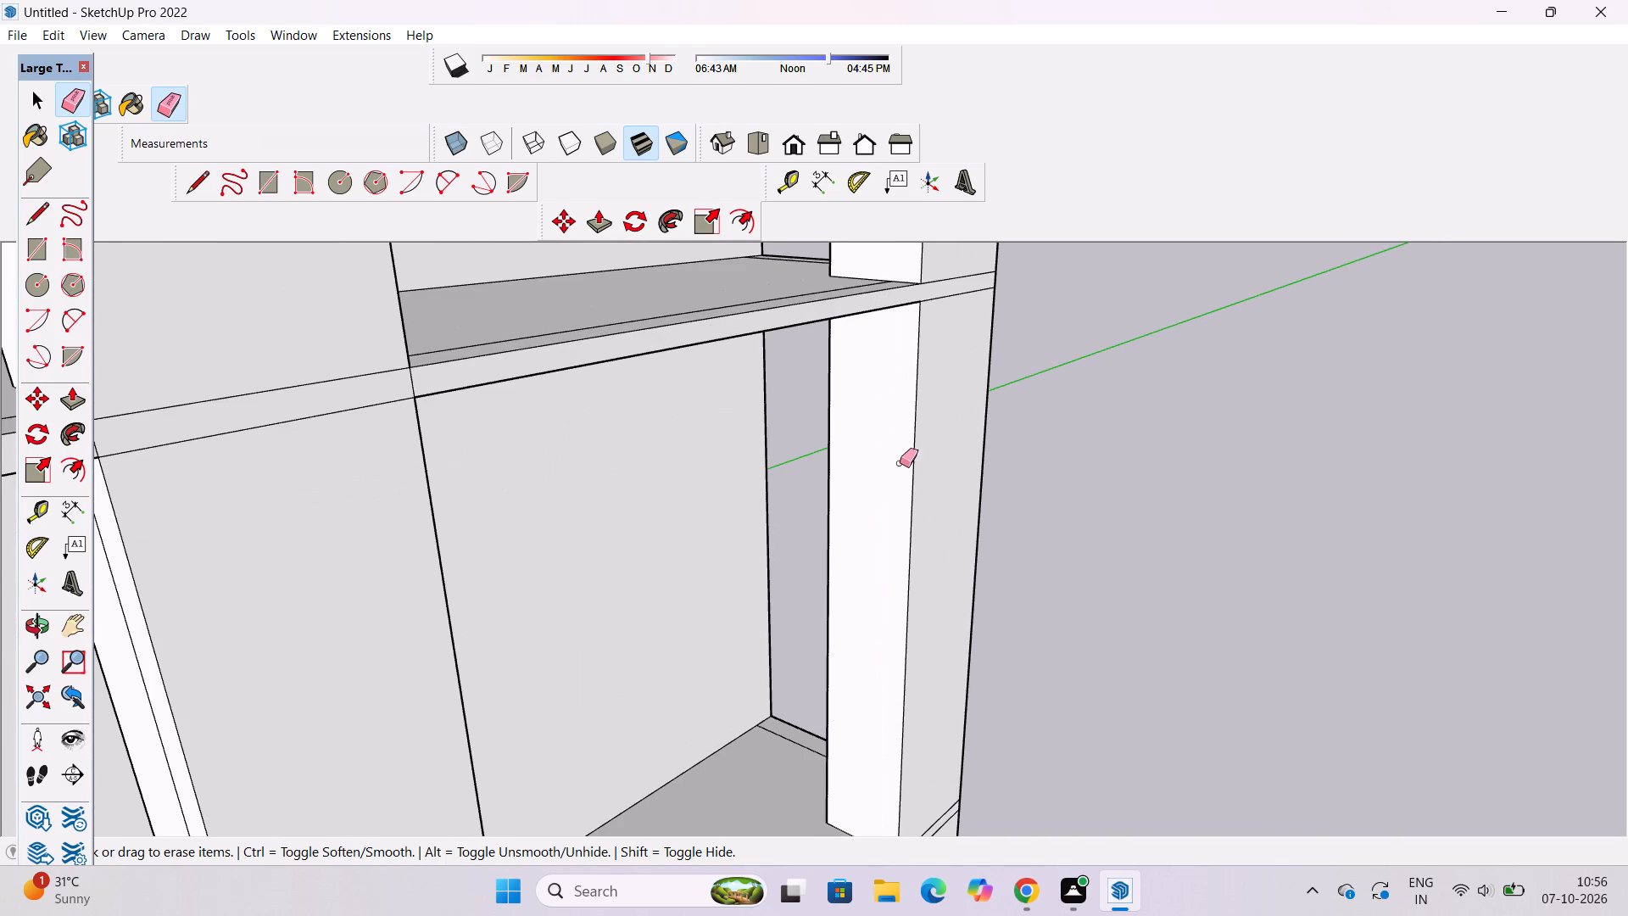
pyautogui.scroll(-8, 931, 411)
pyautogui.scroll(10, 681, 508)
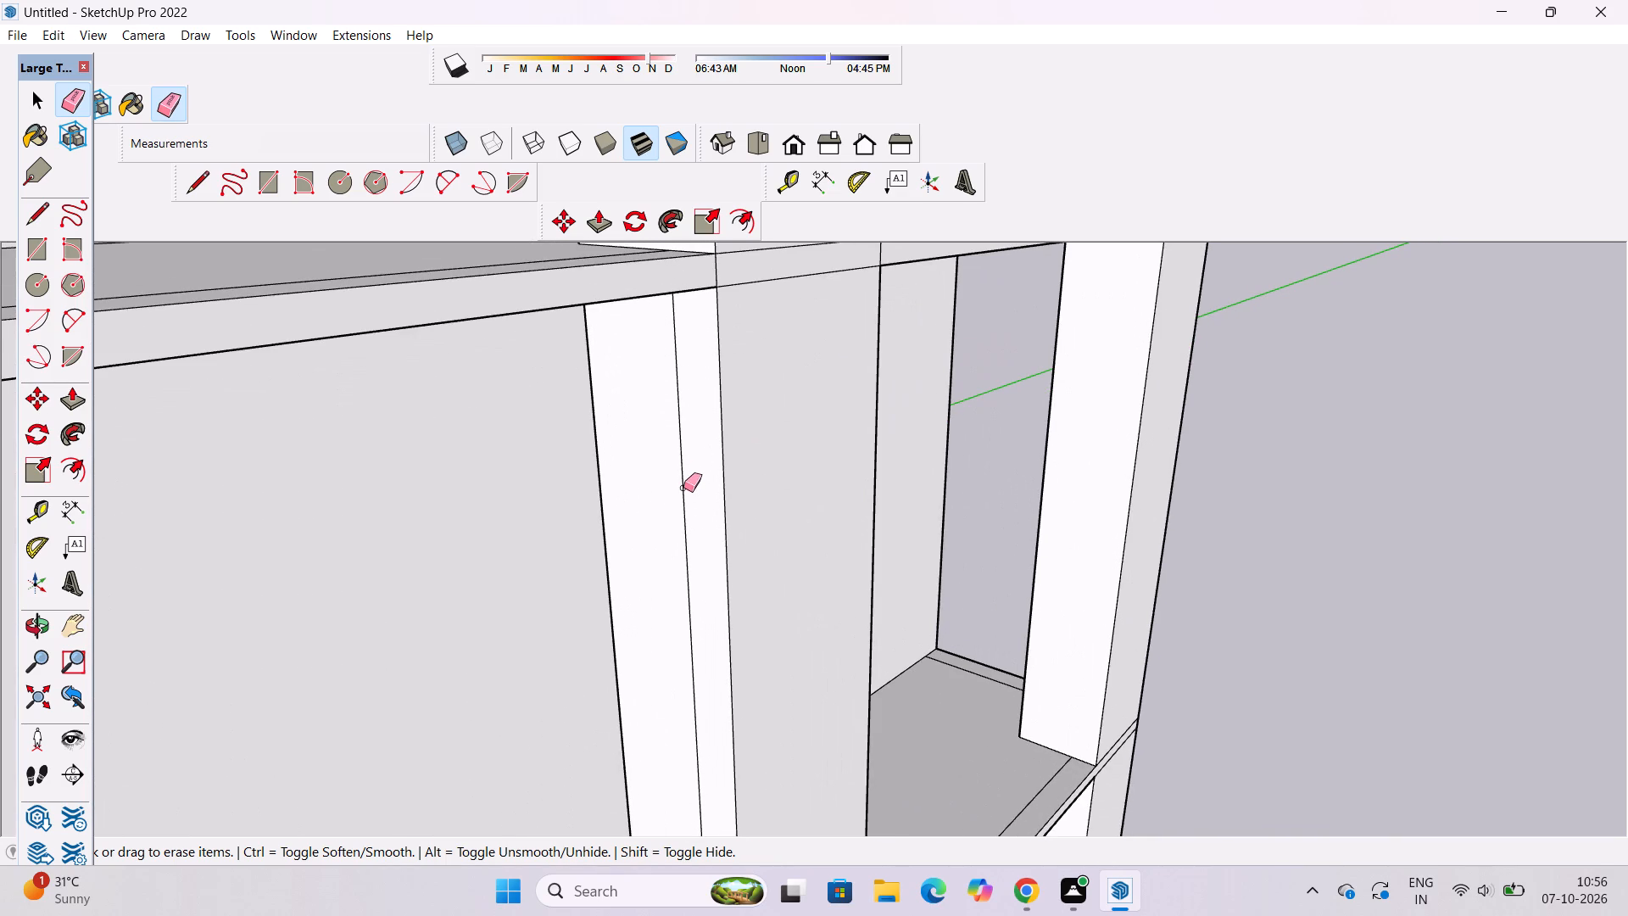
pyautogui.click(683, 488)
pyautogui.press('space')
# Erase the extra vertical edge on the overhanging corner pillar's outer face at the top and middle storeys.
pyautogui.write('o')
pyautogui.scroll(-5, 623, 482)
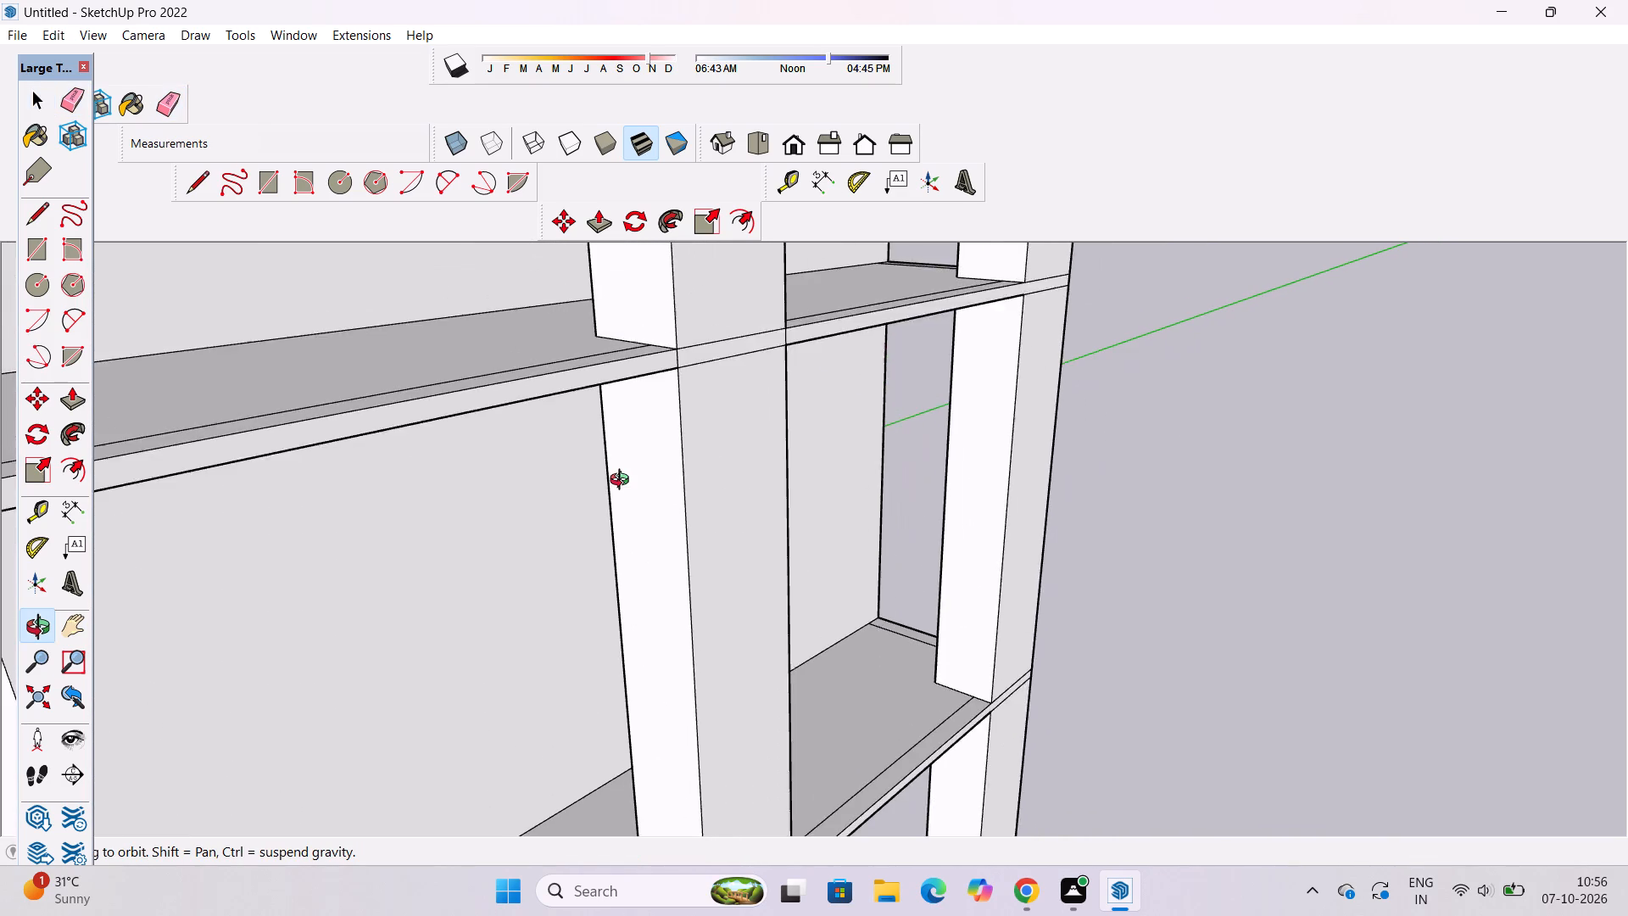
pyautogui.scroll(-8, 623, 482)
pyautogui.keyDown('shift'); pyautogui.moveTo(622, 572); pyautogui.dragTo(686, 478); pyautogui.keyUp('shift')
pyautogui.keyDown('shift'); pyautogui.click(686, 478); pyautogui.keyUp('shift')
pyautogui.scroll(-5, 686, 478)
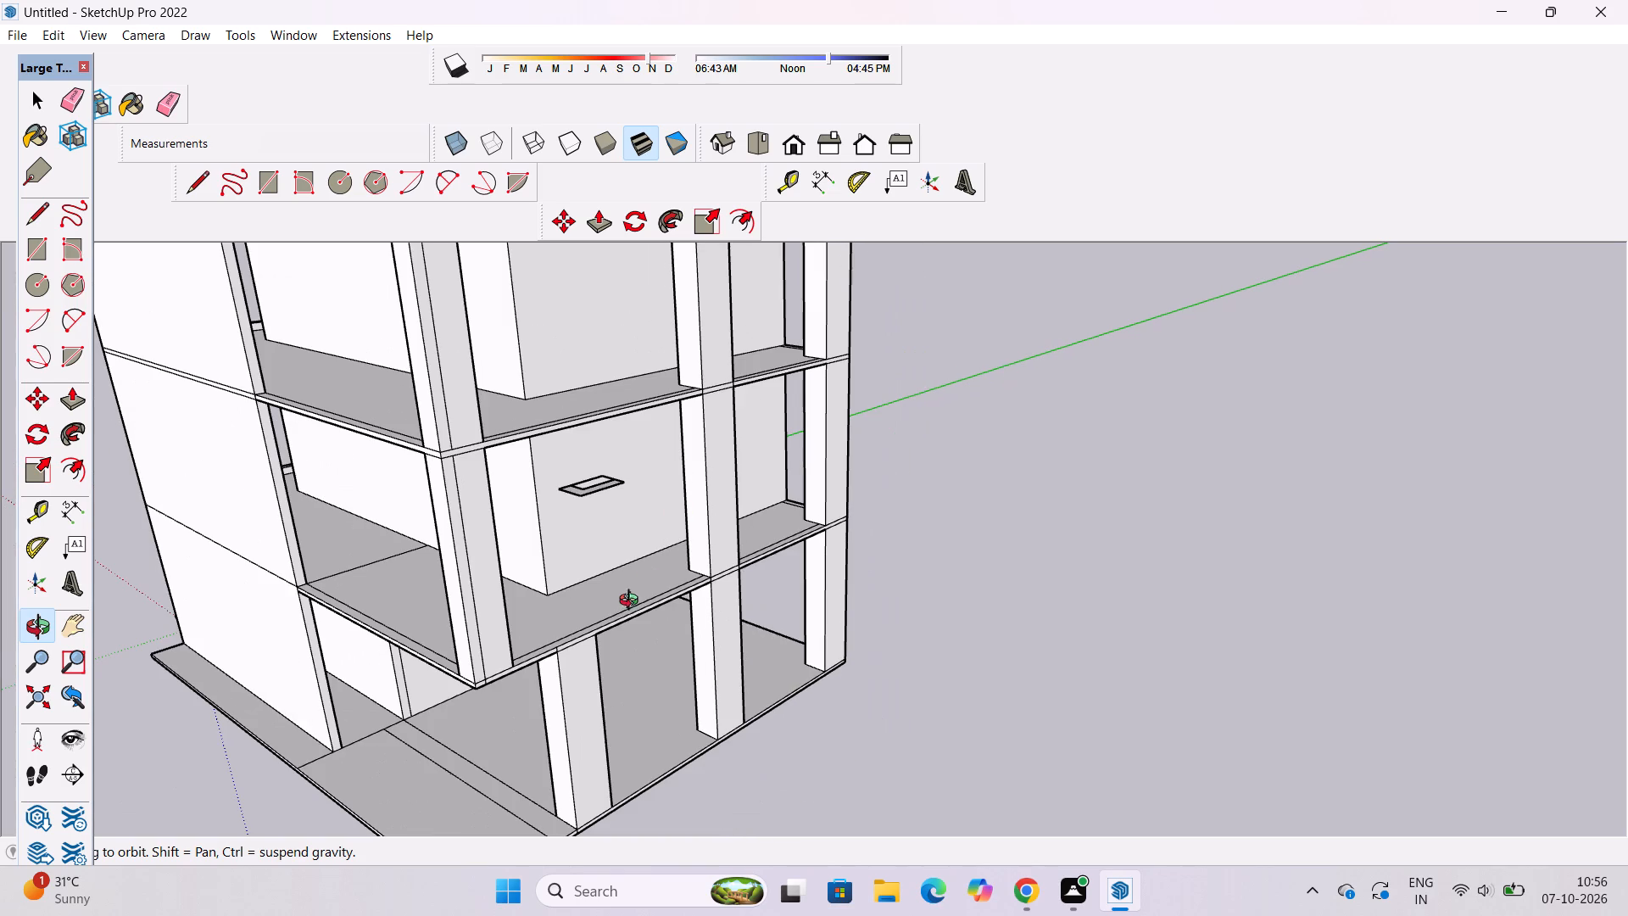
pyautogui.scroll(5, 595, 502)
pyautogui.scroll(-6, 595, 502)
pyautogui.moveTo(615, 558); pyautogui.dragTo(772, 585)
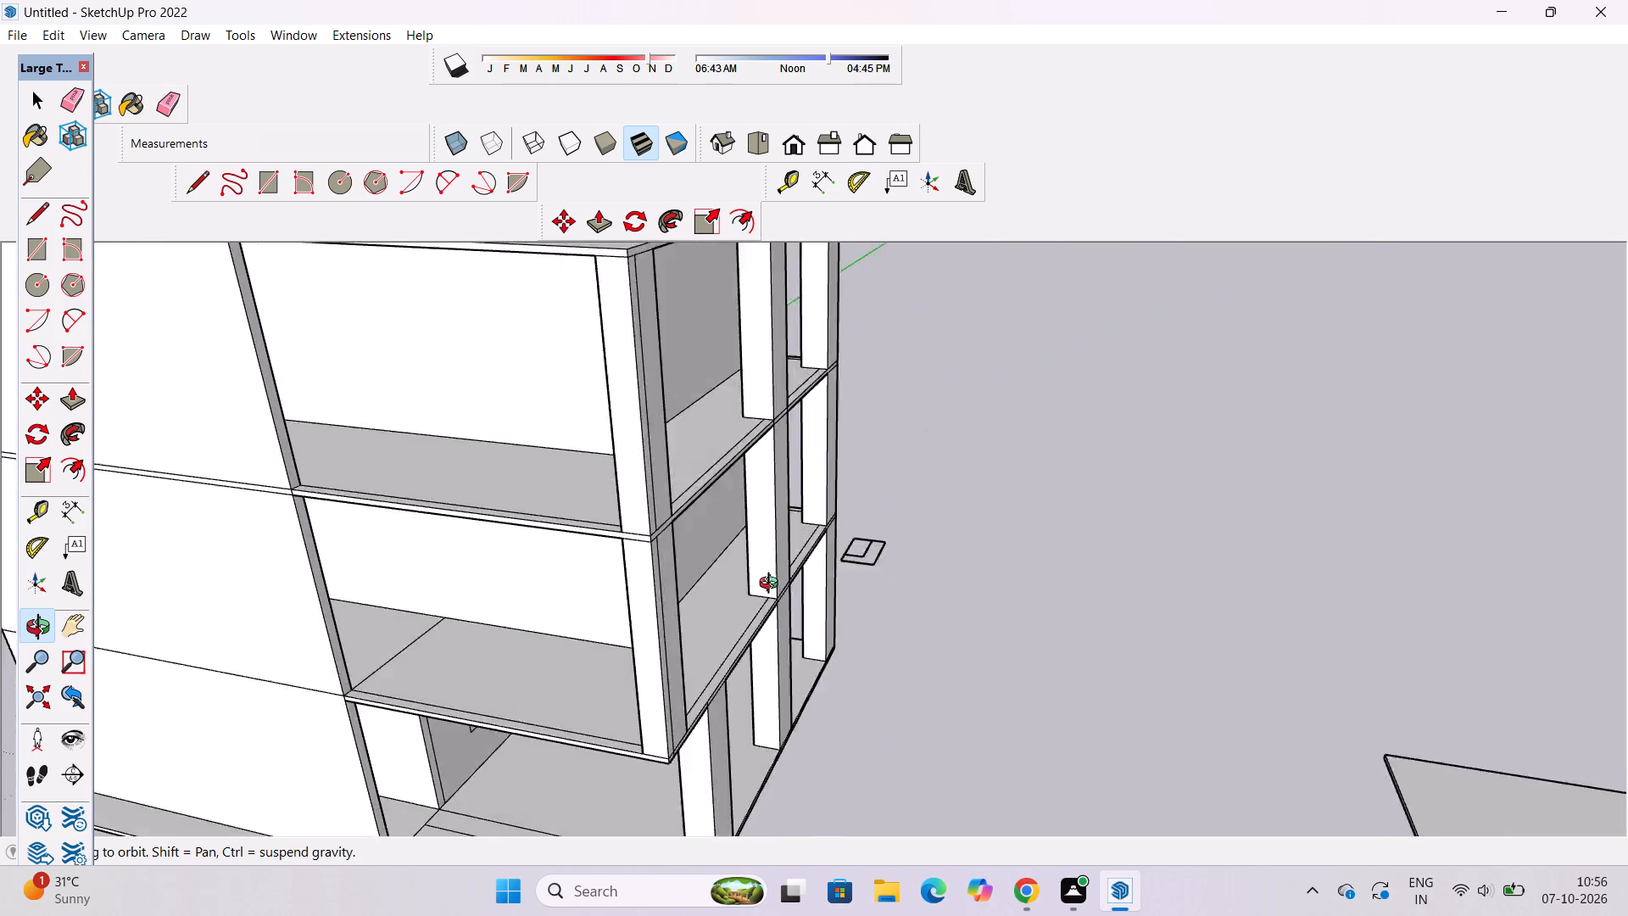
pyautogui.moveTo(772, 585); pyautogui.dragTo(761, 645)
pyautogui.keyDown('shift'); pyautogui.click(761, 645); pyautogui.keyUp('shift')
pyautogui.moveTo(708, 645); pyautogui.dragTo(659, 631)
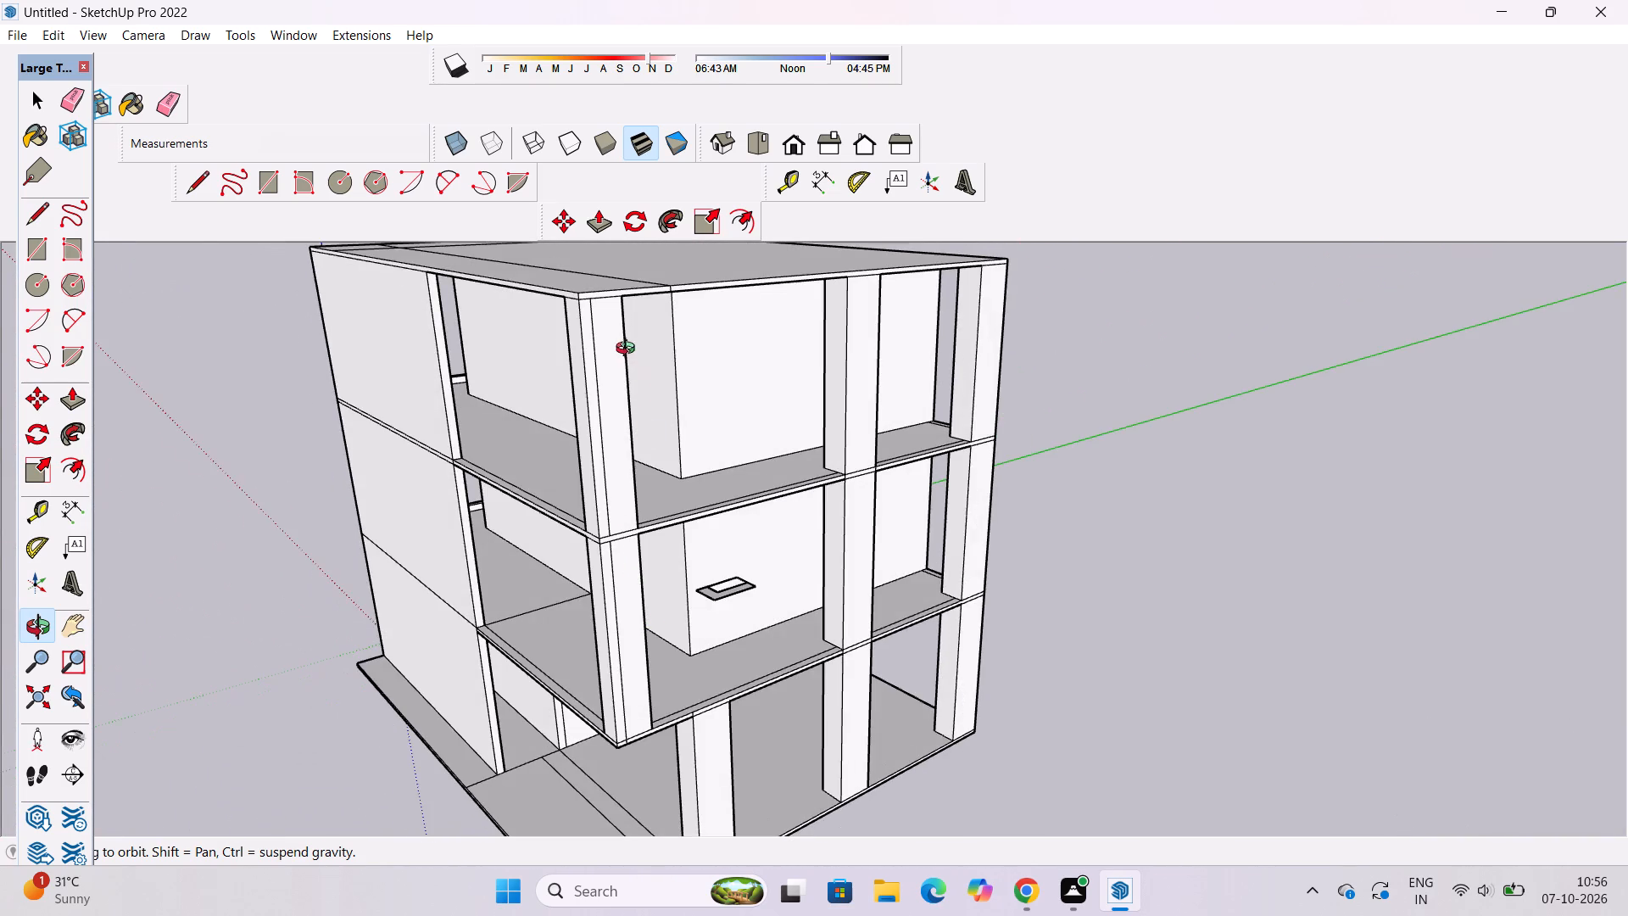
pyautogui.scroll(4, 629, 350)
pyautogui.keyDown('shift'); pyautogui.moveTo(623, 354); pyautogui.dragTo(671, 422); pyautogui.keyUp('shift')
pyautogui.press('e')
pyautogui.click(608, 370)
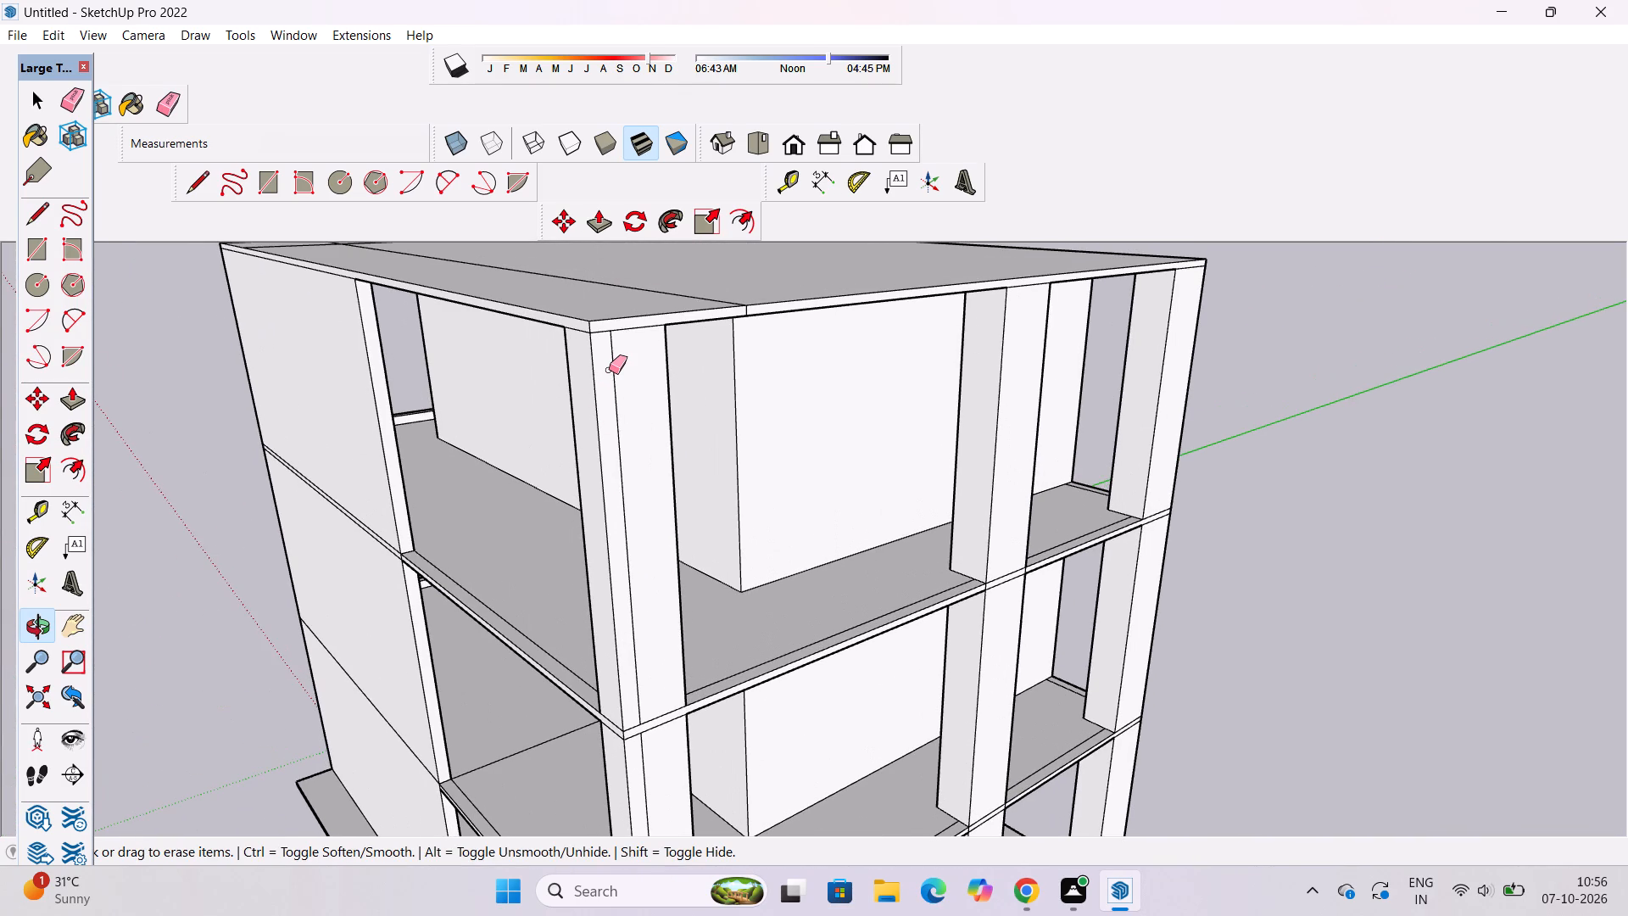
pyautogui.scroll(-5, 566, 296)
pyautogui.scroll(4, 626, 673)
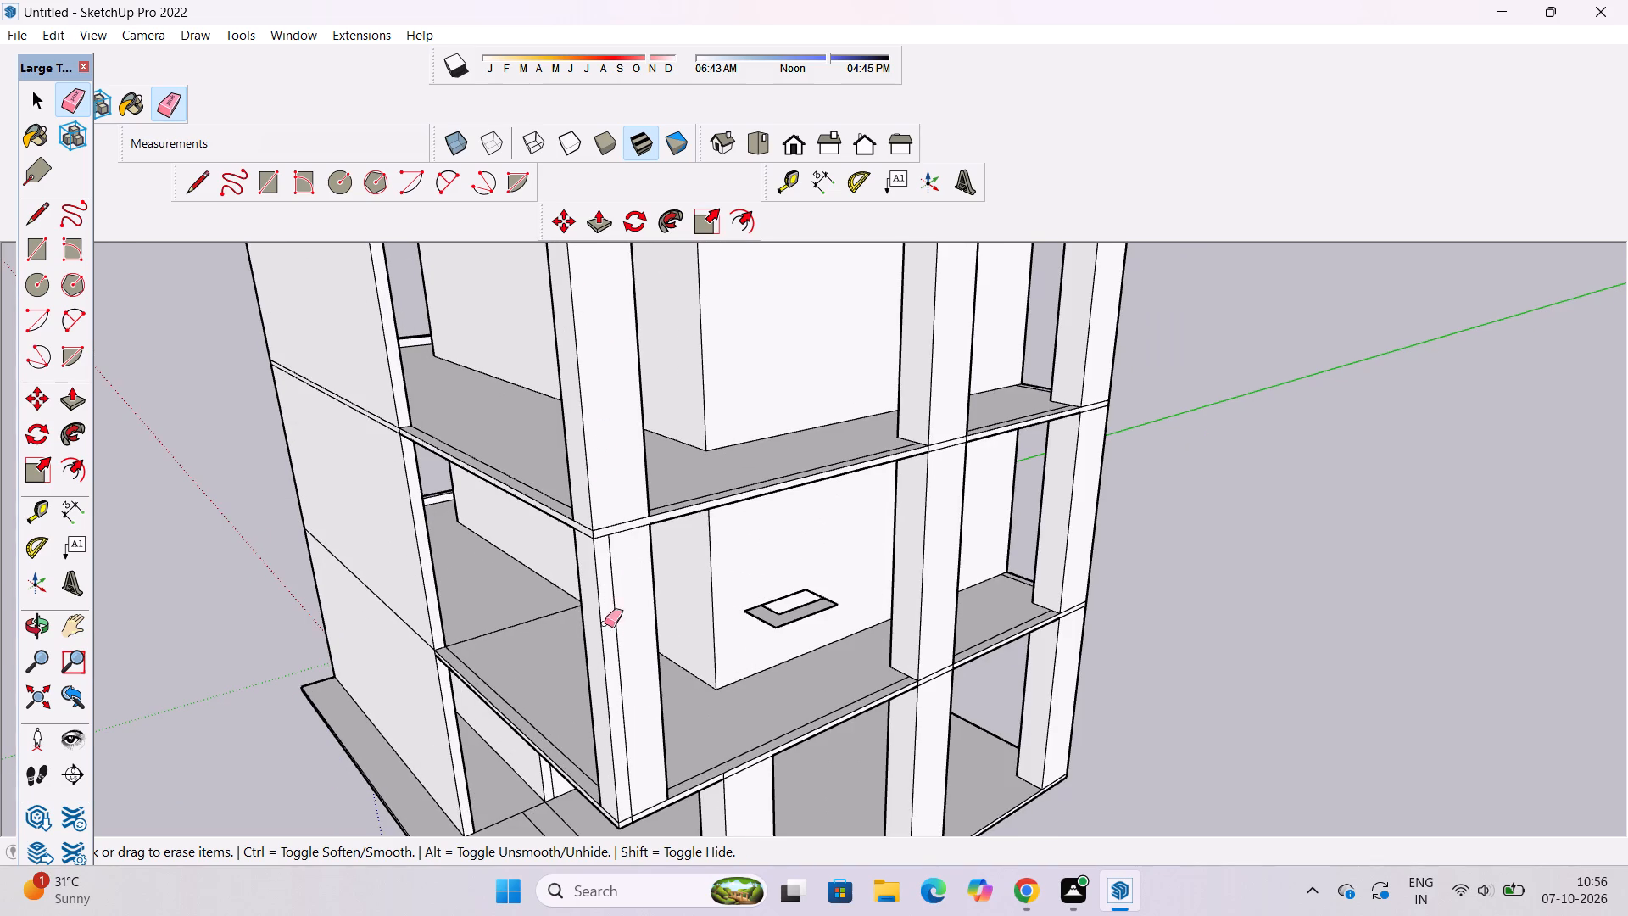
pyautogui.click(610, 560)
pyautogui.press('space')
# Erase the extra vertical edge on the overhanging corner pillar's inner side face at the top and middle storeys.
pyautogui.write('o')
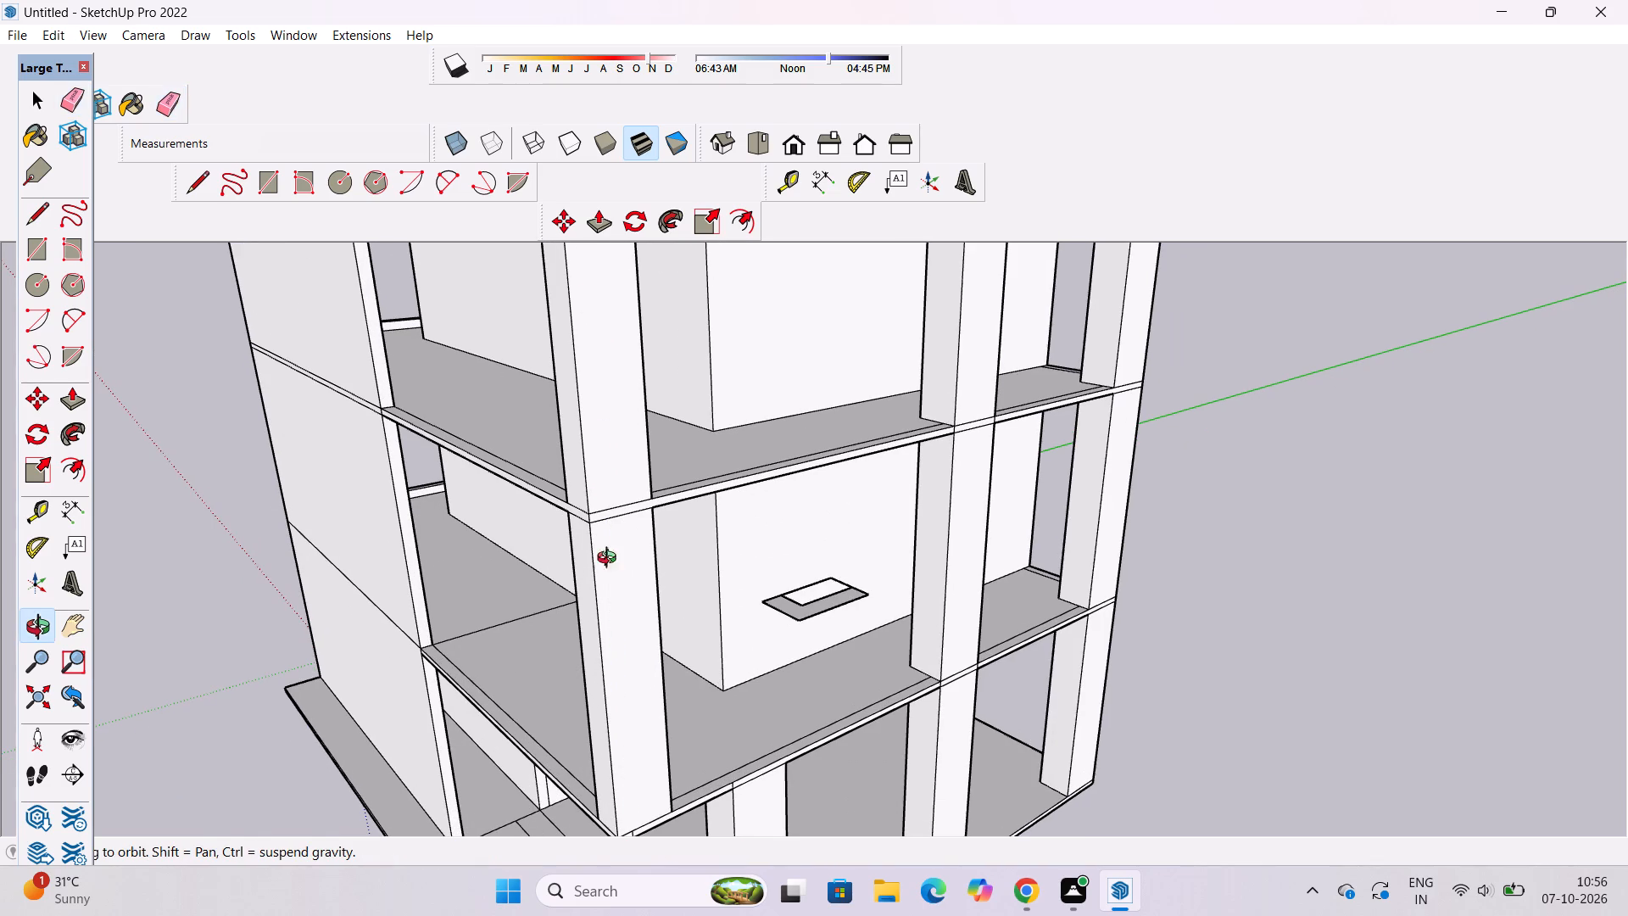
pyautogui.scroll(-6, 604, 504)
pyautogui.moveTo(577, 658); pyautogui.dragTo(845, 655)
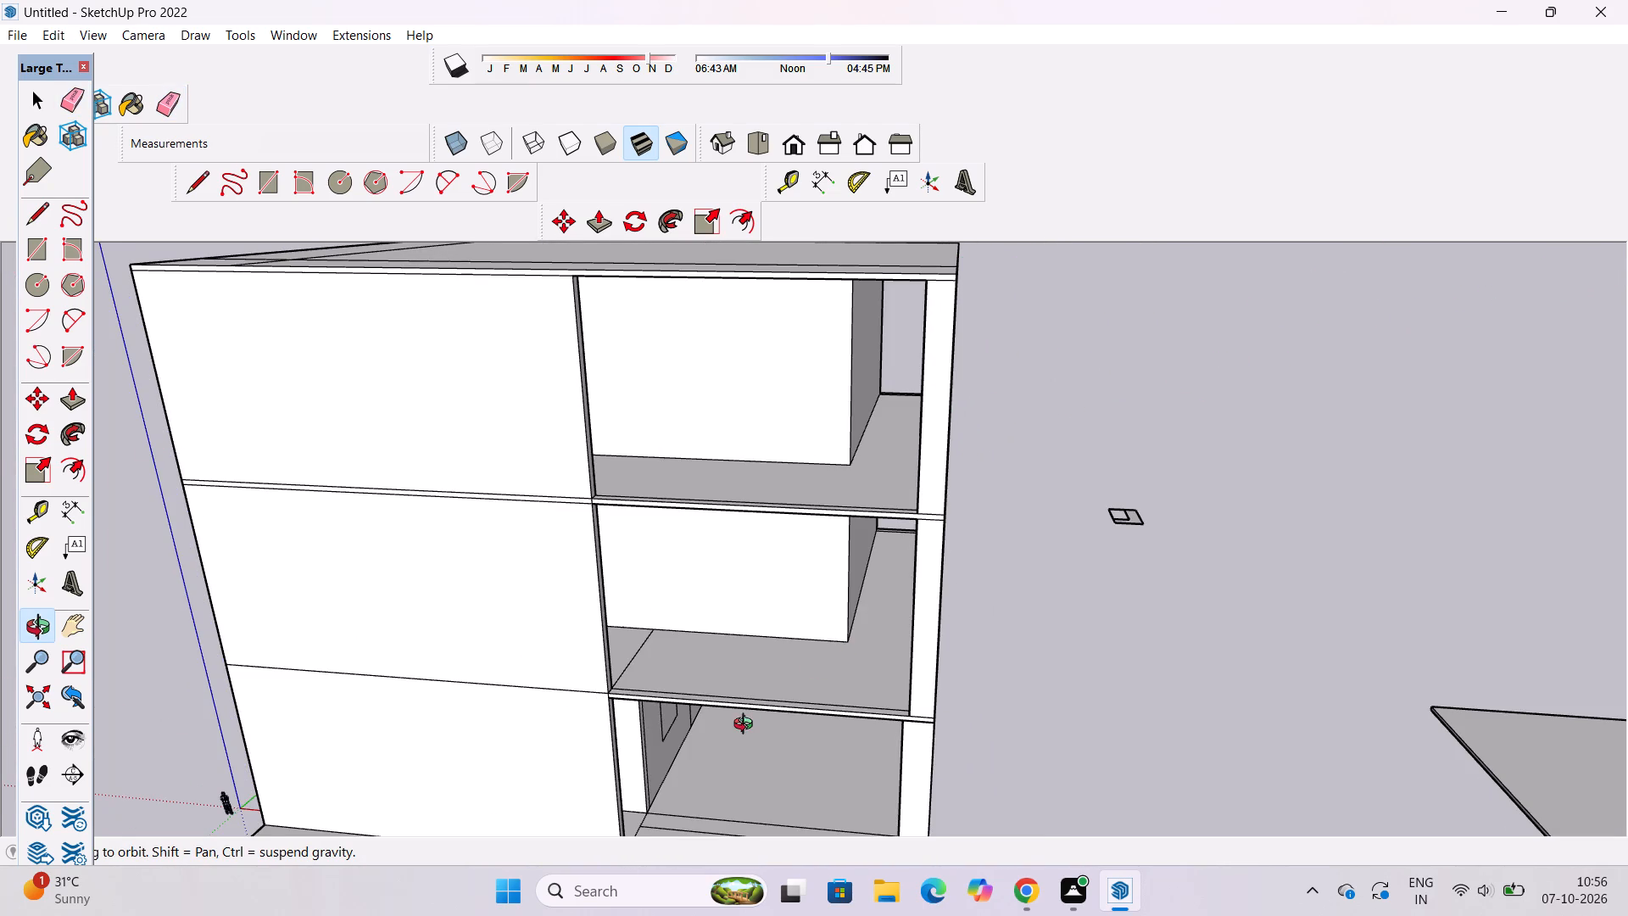
pyautogui.keyDown('shift'); pyautogui.moveTo(743, 726); pyautogui.dragTo(681, 707); pyautogui.keyUp('shift')
pyautogui.moveTo(771, 701); pyautogui.dragTo(633, 658)
pyautogui.moveTo(532, 662); pyautogui.dragTo(851, 709)
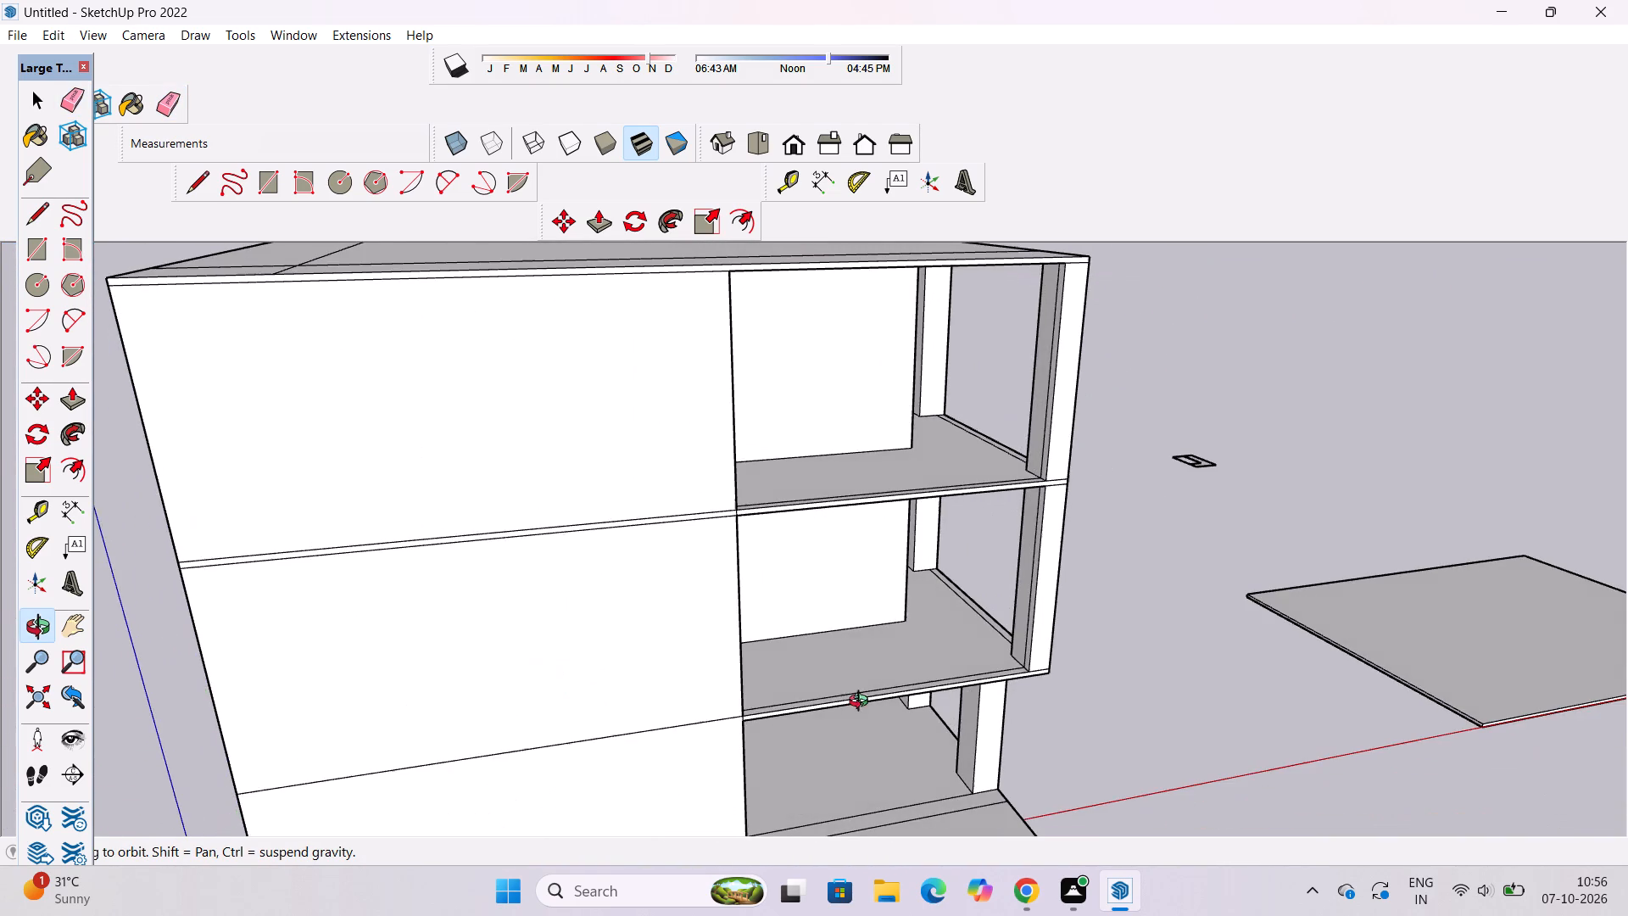
pyautogui.scroll(3, 1168, 630)
pyautogui.keyDown('shift'); pyautogui.moveTo(973, 642); pyautogui.dragTo(925, 634); pyautogui.keyUp('shift')
pyautogui.keyDown('shift'); pyautogui.moveTo(925, 634); pyautogui.dragTo(896, 729); pyautogui.keyUp('shift')
pyautogui.scroll(3, 886, 582)
pyautogui.keyDown('shift'); pyautogui.moveTo(886, 582); pyautogui.dragTo(794, 712); pyautogui.keyUp('shift')
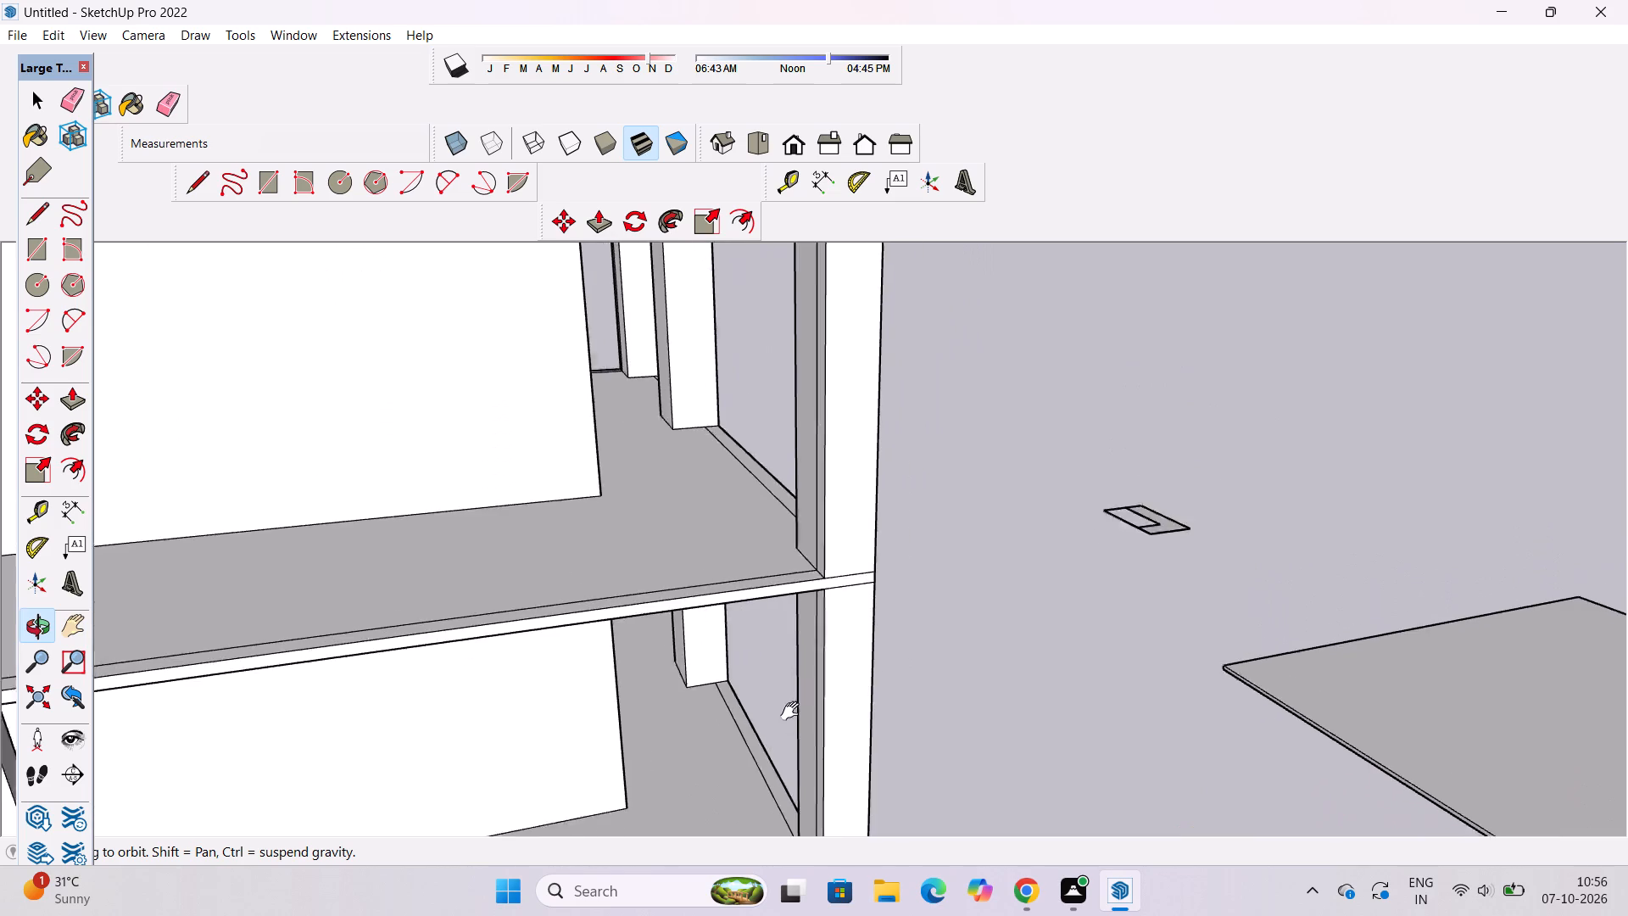
pyautogui.keyDown('shift'); pyautogui.moveTo(794, 712); pyautogui.dragTo(789, 720); pyautogui.keyUp('shift')
pyautogui.scroll(-4, 783, 703)
pyautogui.moveTo(783, 703); pyautogui.dragTo(801, 684)
pyautogui.moveTo(801, 684); pyautogui.dragTo(886, 685)
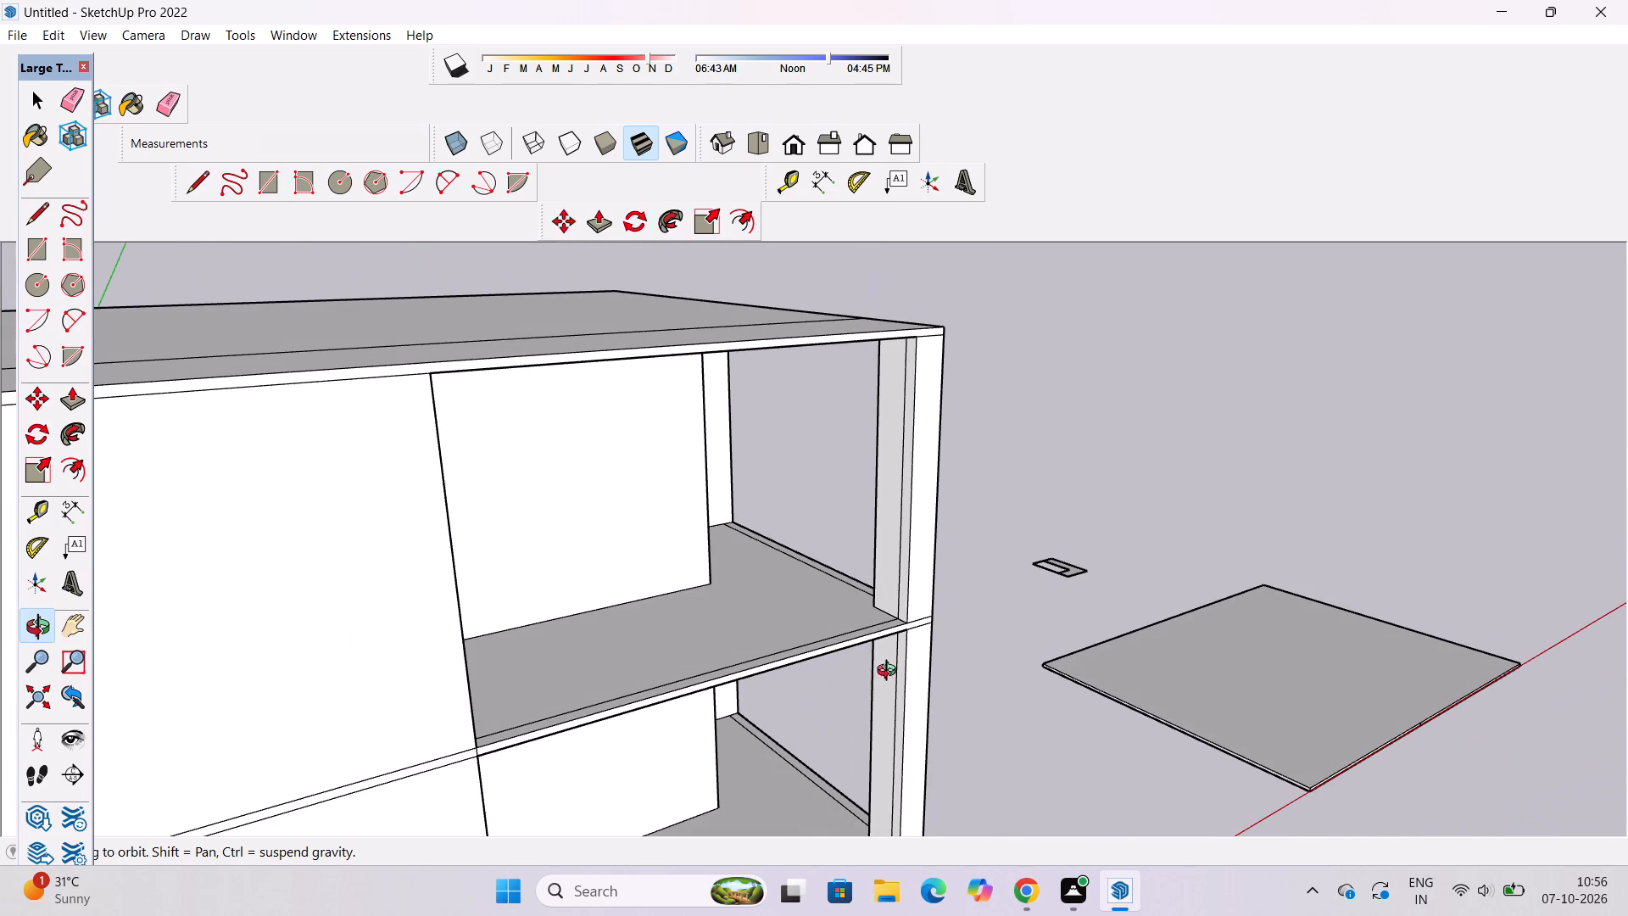
pyautogui.press('e')
pyautogui.click(902, 532)
pyautogui.scroll(-6, 867, 483)
pyautogui.scroll(5, 869, 670)
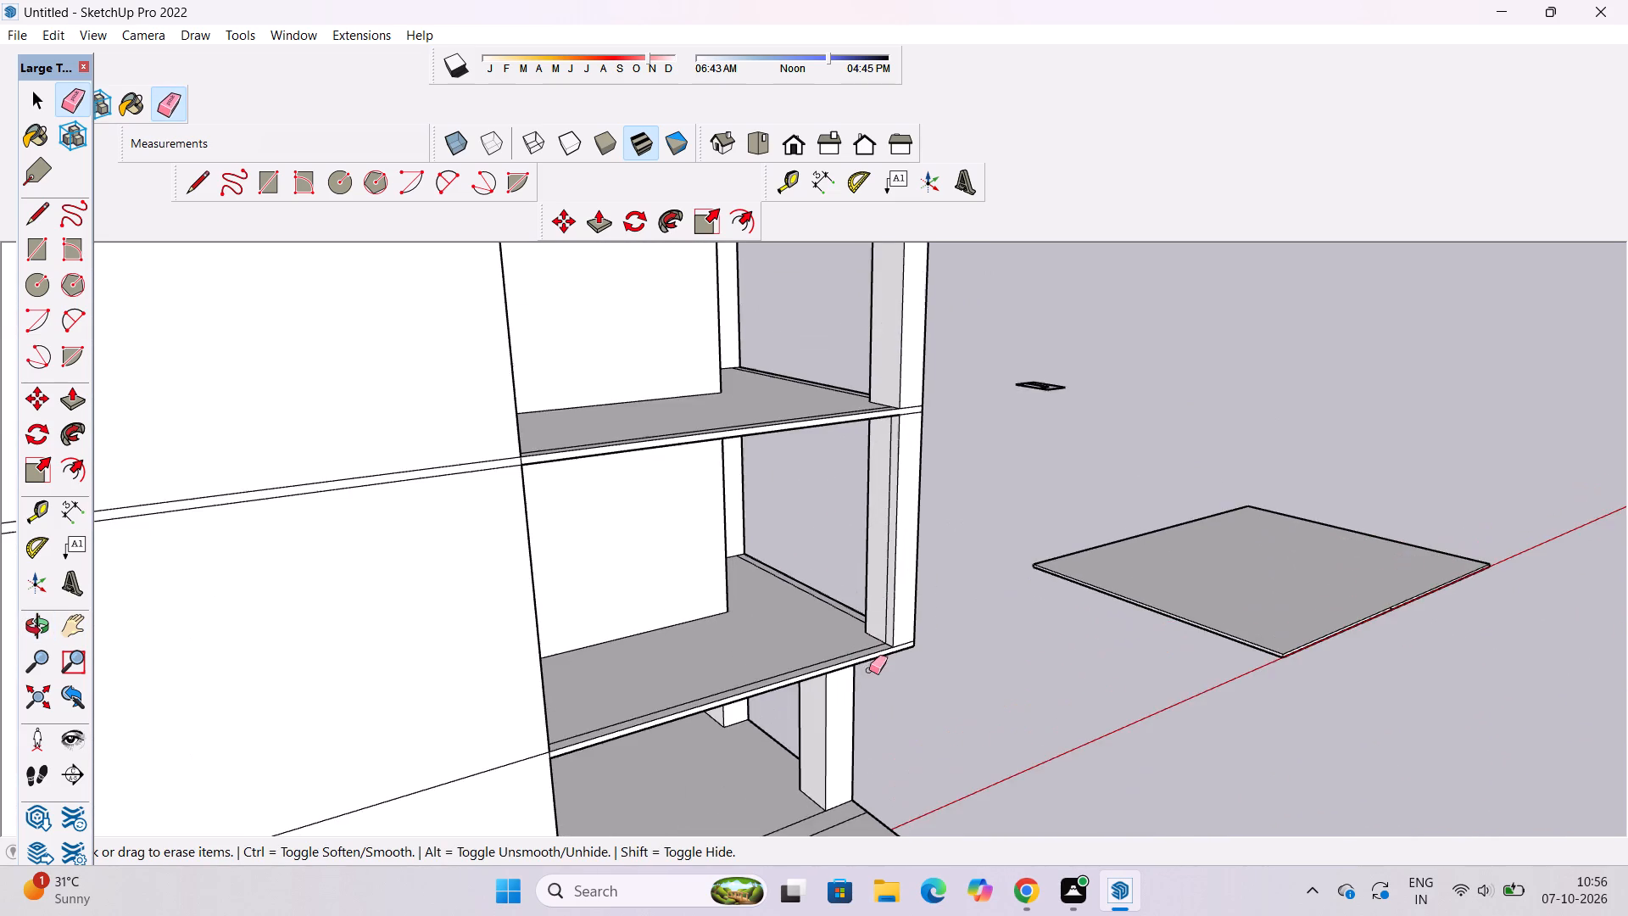
pyautogui.scroll(9, 916, 521)
pyautogui.click(869, 499)
pyautogui.press('space')
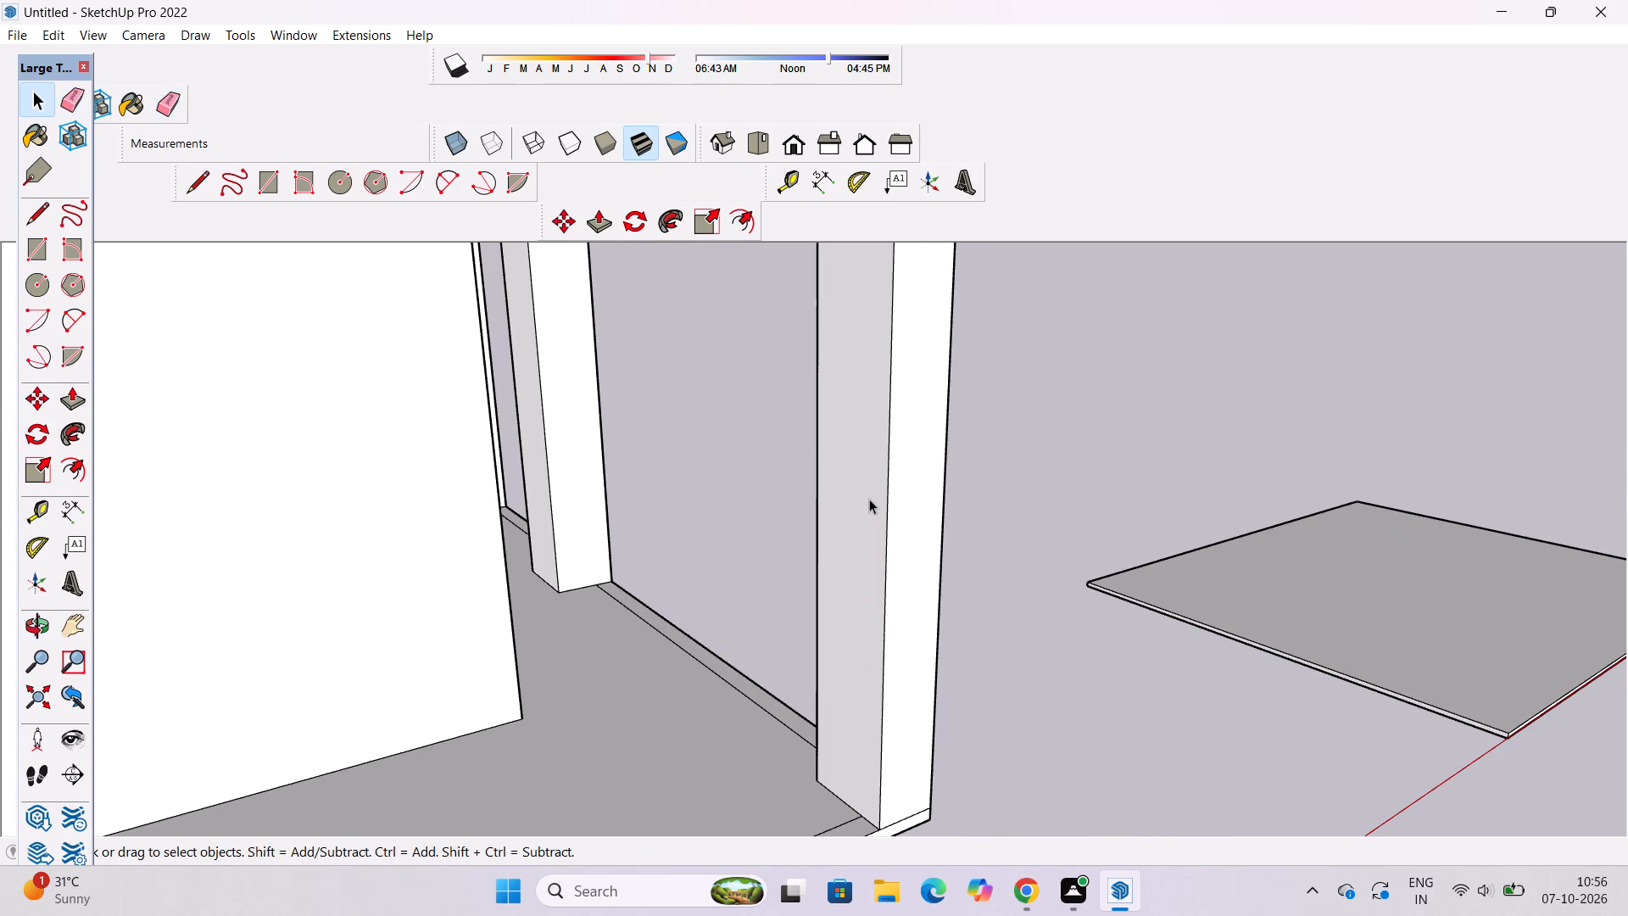
# Examine the pillars of all three storeys from several sides of the building for remaining extra edges.
pyautogui.write('o')
pyautogui.scroll(-11, 769, 561)
pyautogui.moveTo(858, 593); pyautogui.dragTo(858, 620)
pyautogui.moveTo(841, 626); pyautogui.dragTo(711, 642)
pyautogui.keyDown('shift'); pyautogui.moveTo(833, 559); pyautogui.dragTo(845, 667); pyautogui.keyUp('shift')
pyautogui.moveTo(794, 653); pyautogui.dragTo(696, 628)
pyautogui.scroll(5, 633, 595)
pyautogui.moveTo(849, 608); pyautogui.dragTo(602, 616)
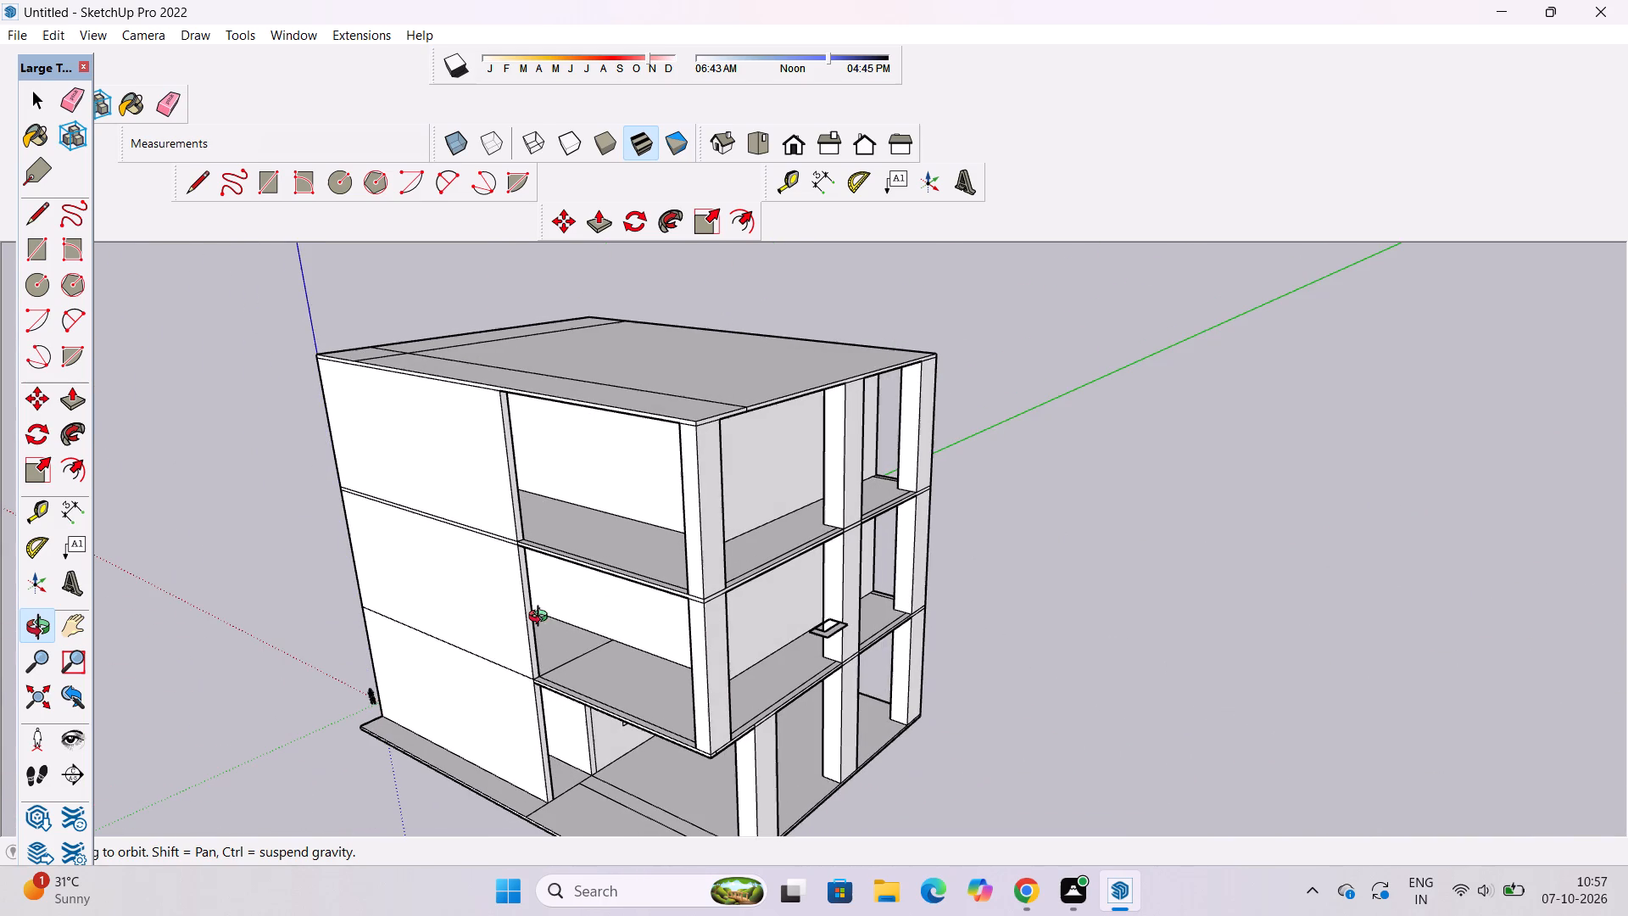
pyautogui.moveTo(617, 510); pyautogui.dragTo(795, 595)
pyautogui.scroll(-5, 443, 584)
pyautogui.moveTo(270, 642); pyautogui.dragTo(552, 644)
pyautogui.moveTo(532, 637); pyautogui.dragTo(397, 634)
pyautogui.keyDown('shift'); pyautogui.moveTo(406, 634); pyautogui.dragTo(727, 656); pyautogui.keyUp('shift')
pyautogui.keyDown('shift'); pyautogui.moveTo(1119, 682); pyautogui.dragTo(675, 589); pyautogui.keyUp('shift')
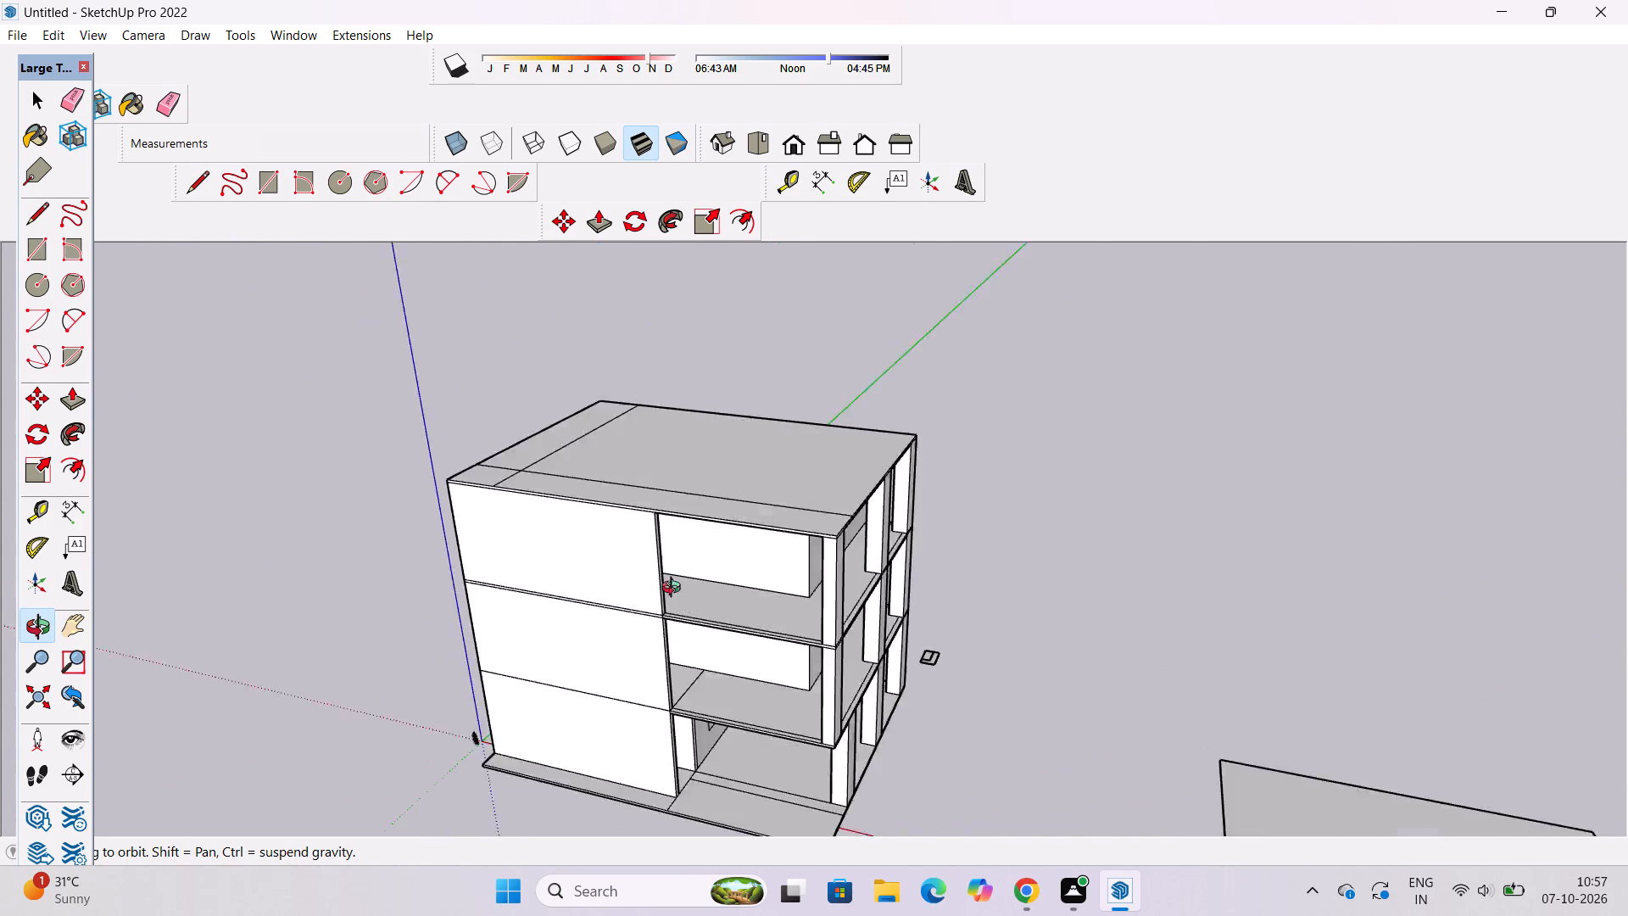
pyautogui.keyDown('shift'); pyautogui.moveTo(675, 589); pyautogui.dragTo(555, 593); pyautogui.keyUp('shift')
pyautogui.scroll(3, 616, 577)
pyautogui.moveTo(1160, 550); pyautogui.dragTo(761, 600)
pyautogui.moveTo(1008, 588); pyautogui.dragTo(956, 595)
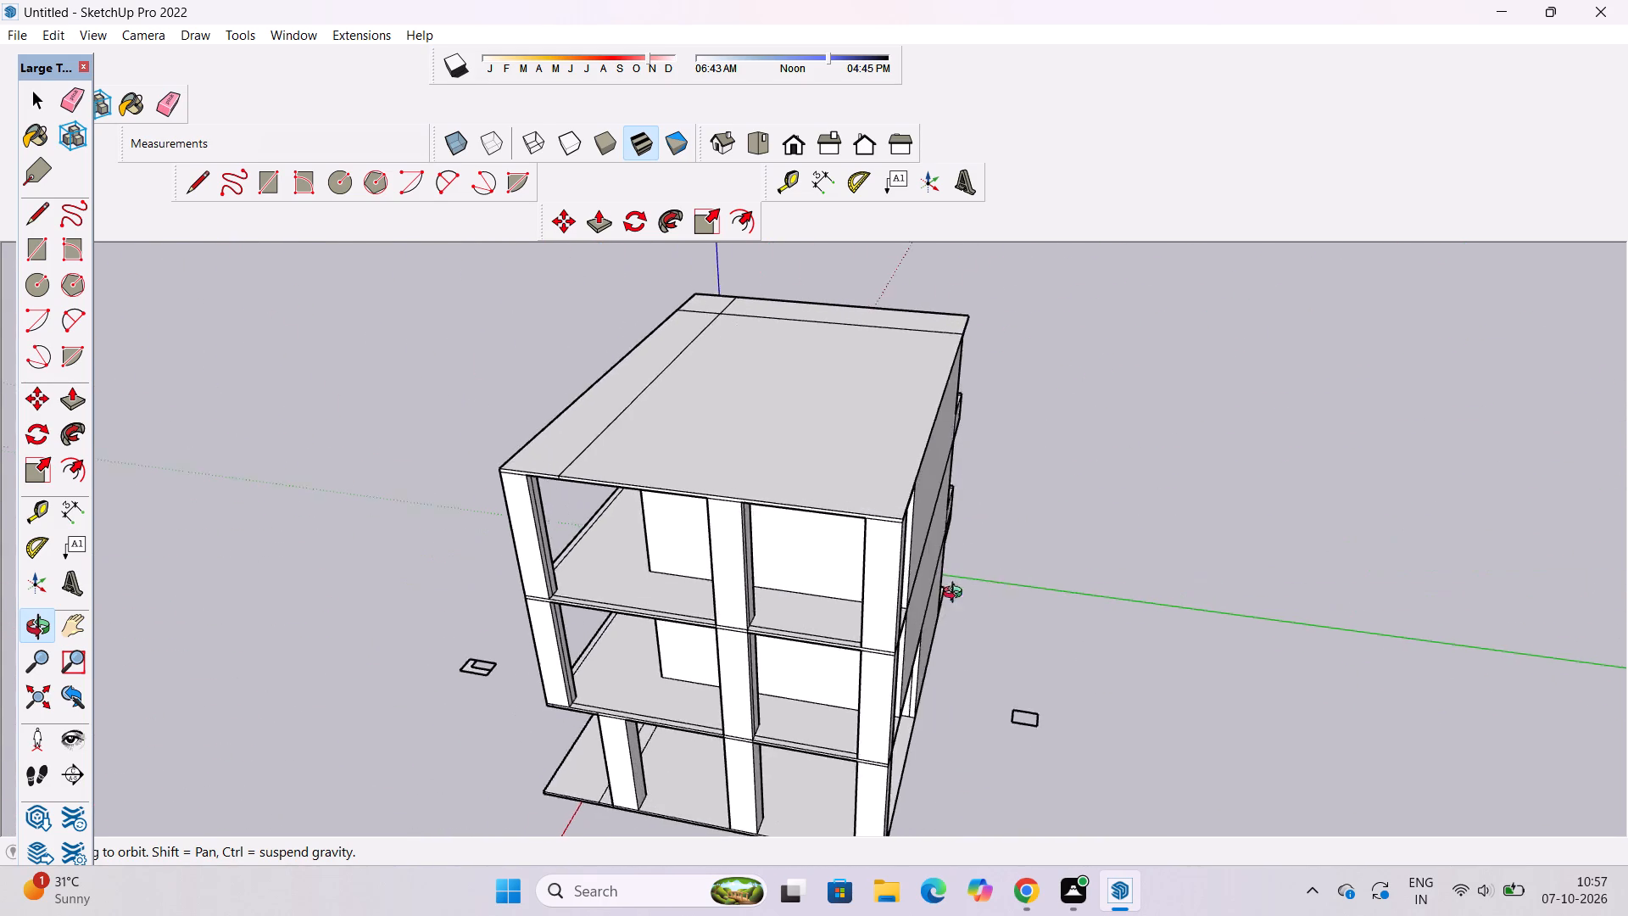
pyautogui.moveTo(956, 595); pyautogui.dragTo(790, 612)
# Erase the extra vertical edge on the inner side face of the corner pillar beside the long side wall, at the top and middle storeys.
pyautogui.scroll(9, 697, 648)
pyautogui.keyDown('shift'); pyautogui.moveTo(748, 648); pyautogui.dragTo(782, 485); pyautogui.keyUp('shift')
pyautogui.keyDown('shift'); pyautogui.scroll(-4, 797, 479); pyautogui.keyUp('shift')
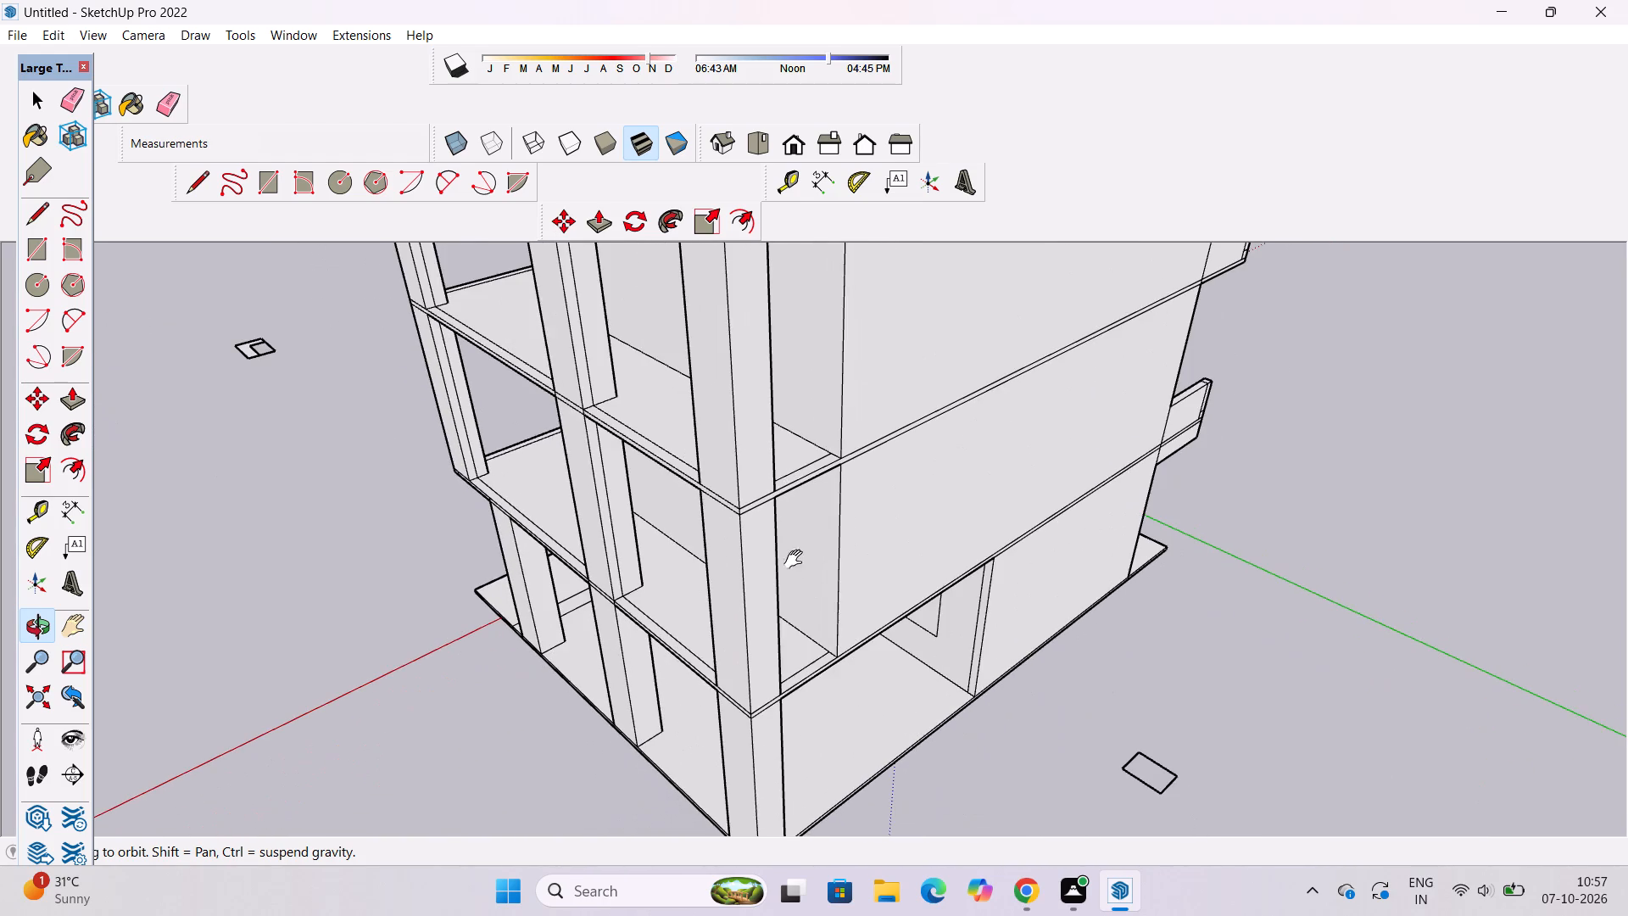
pyautogui.keyDown('shift'); pyautogui.scroll(8, 782, 485); pyautogui.keyUp('shift')
pyautogui.keyDown('shift'); pyautogui.moveTo(778, 486); pyautogui.dragTo(700, 619); pyautogui.keyUp('shift')
pyautogui.keyDown('shift'); pyautogui.moveTo(700, 619); pyautogui.dragTo(714, 667); pyautogui.keyUp('shift')
pyautogui.keyDown('shift'); pyautogui.moveTo(714, 667); pyautogui.dragTo(667, 673); pyautogui.keyUp('shift')
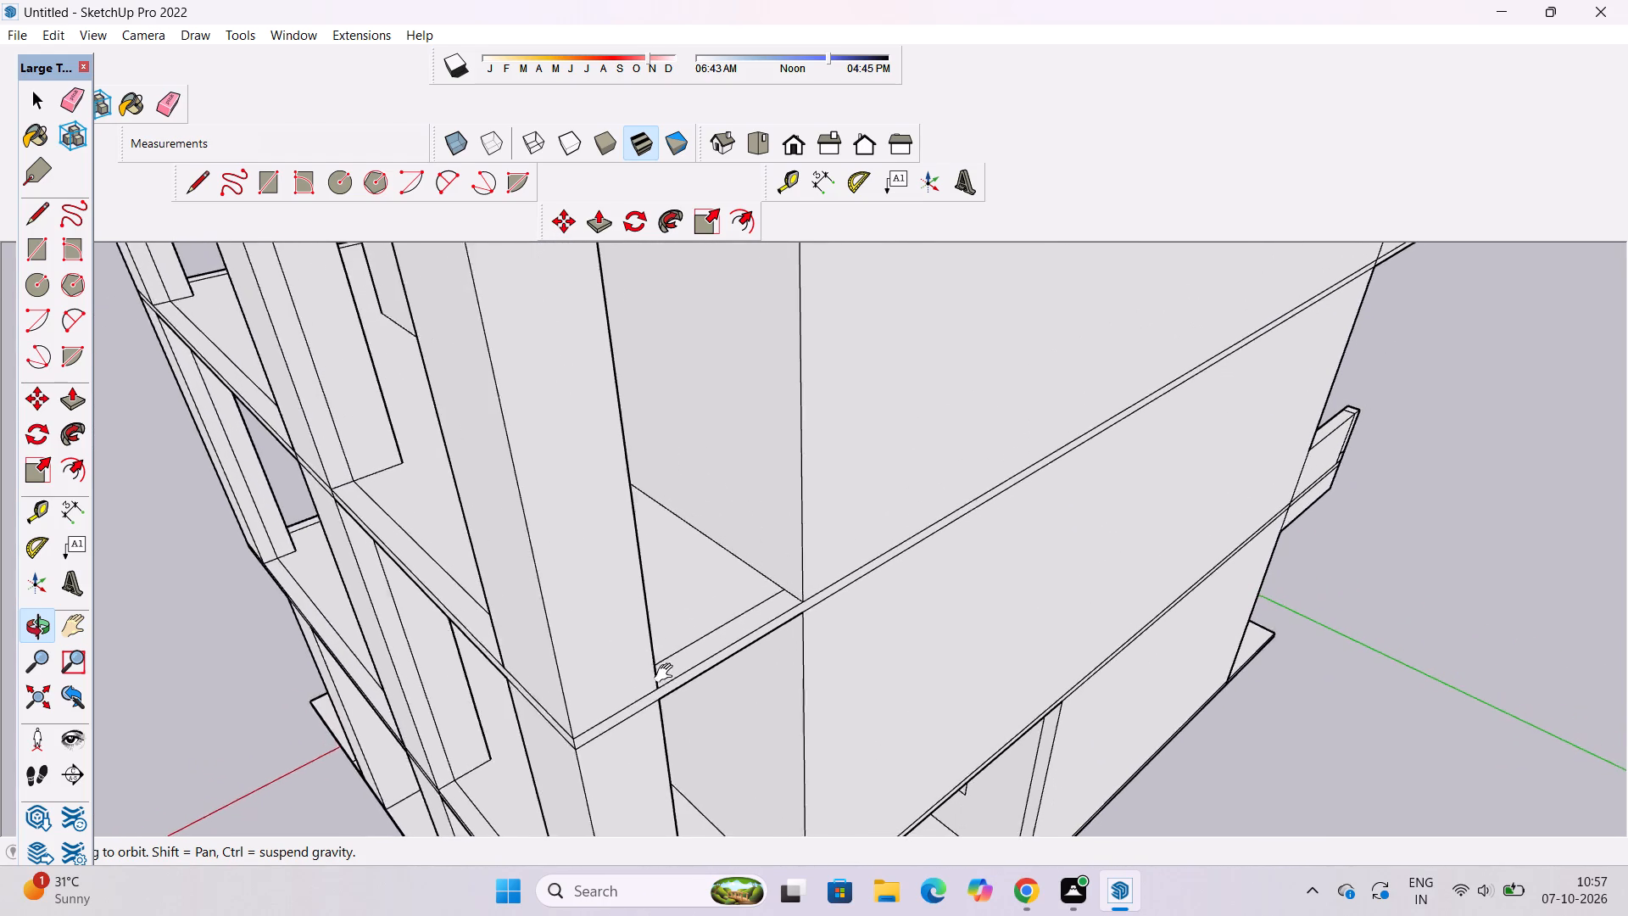
pyautogui.keyDown('shift'); pyautogui.moveTo(667, 673); pyautogui.dragTo(641, 669); pyautogui.keyUp('shift')
pyautogui.keyDown('shift'); pyautogui.moveTo(870, 646); pyautogui.dragTo(862, 651); pyautogui.keyUp('shift')
pyautogui.moveTo(610, 617); pyautogui.dragTo(420, 617)
pyautogui.keyDown('shift'); pyautogui.moveTo(521, 606); pyautogui.dragTo(653, 670); pyautogui.keyUp('shift')
pyautogui.keyDown('shift'); pyautogui.scroll(3, 665, 675); pyautogui.keyUp('shift')
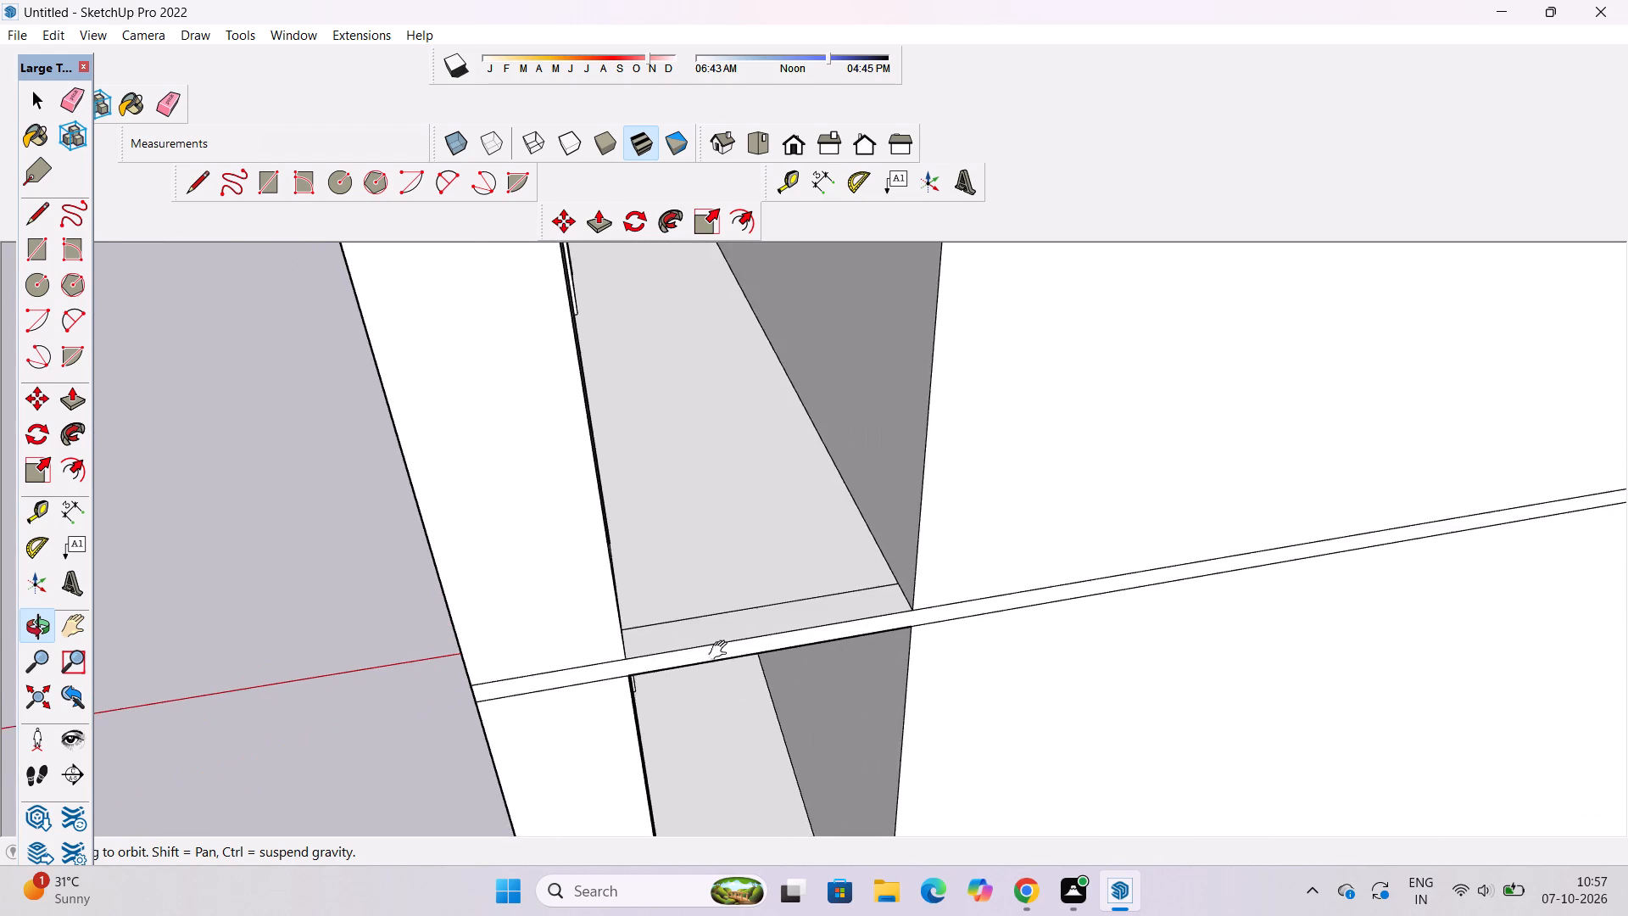
pyautogui.keyDown('shift'); pyautogui.moveTo(727, 630); pyautogui.dragTo(541, 614); pyautogui.keyUp('shift')
pyautogui.keyDown('shift'); pyautogui.scroll(-5, 538, 600); pyautogui.keyUp('shift')
pyautogui.keyDown('shift'); pyautogui.moveTo(570, 596); pyautogui.dragTo(729, 641); pyautogui.keyUp('shift')
pyautogui.moveTo(727, 641); pyautogui.dragTo(691, 600)
pyautogui.press('e')
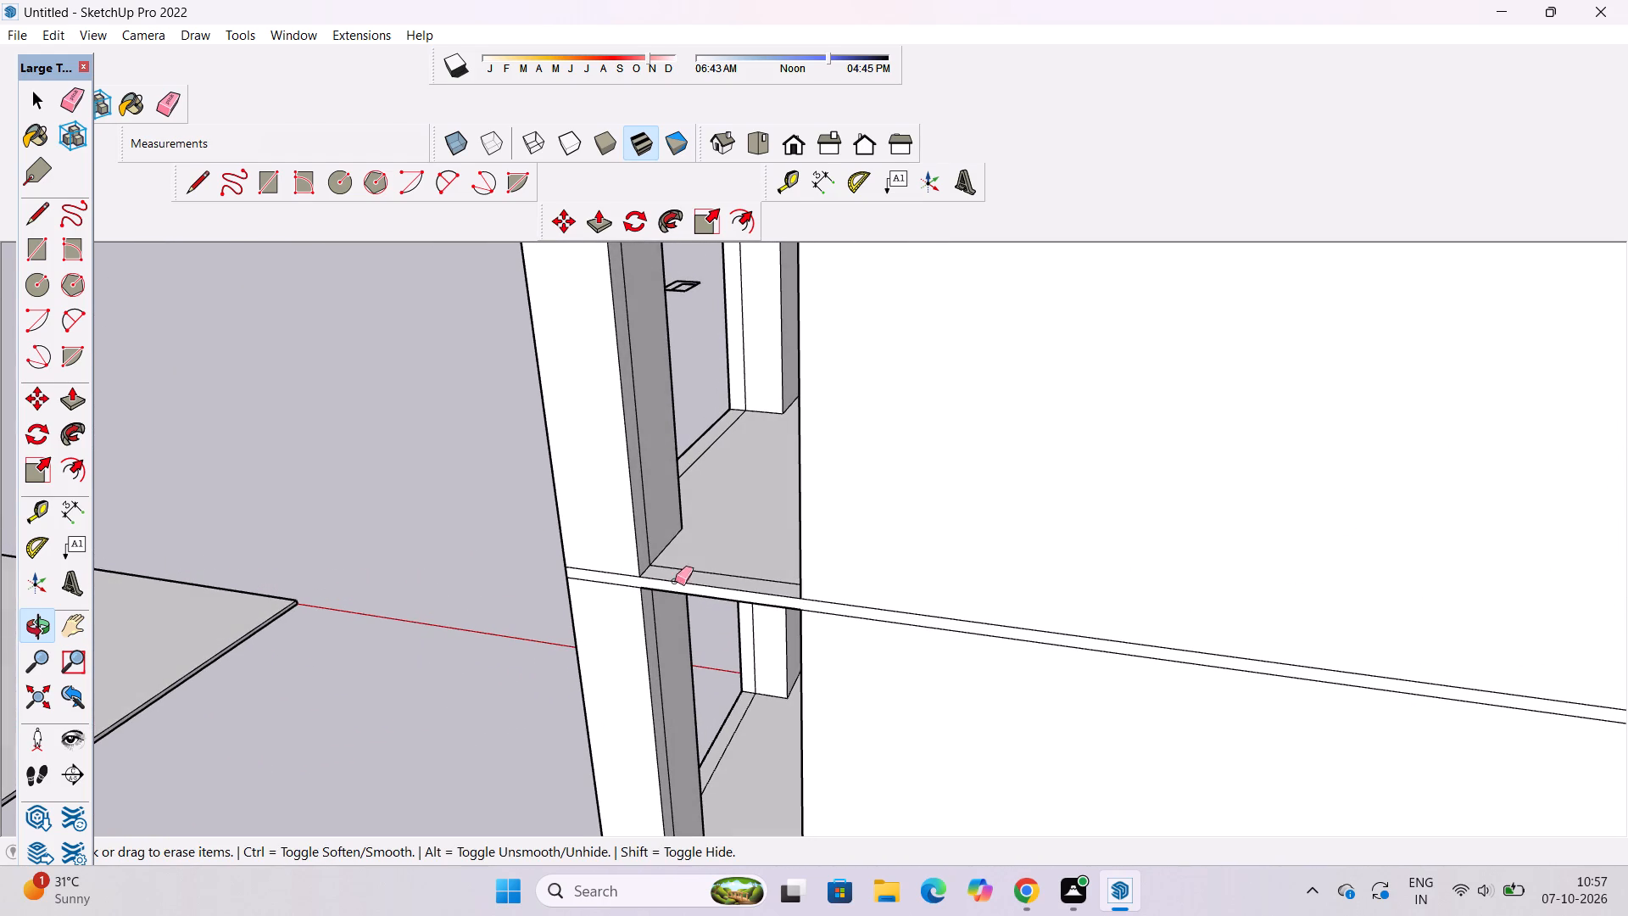
pyautogui.click(643, 467)
pyautogui.moveTo(655, 595); pyautogui.dragTo(654, 621)
# Erase the extra vertical edge on the middle pillar's side face at the top storey and the storey below.
pyautogui.press('o')
pyautogui.scroll(-9, 738, 463)
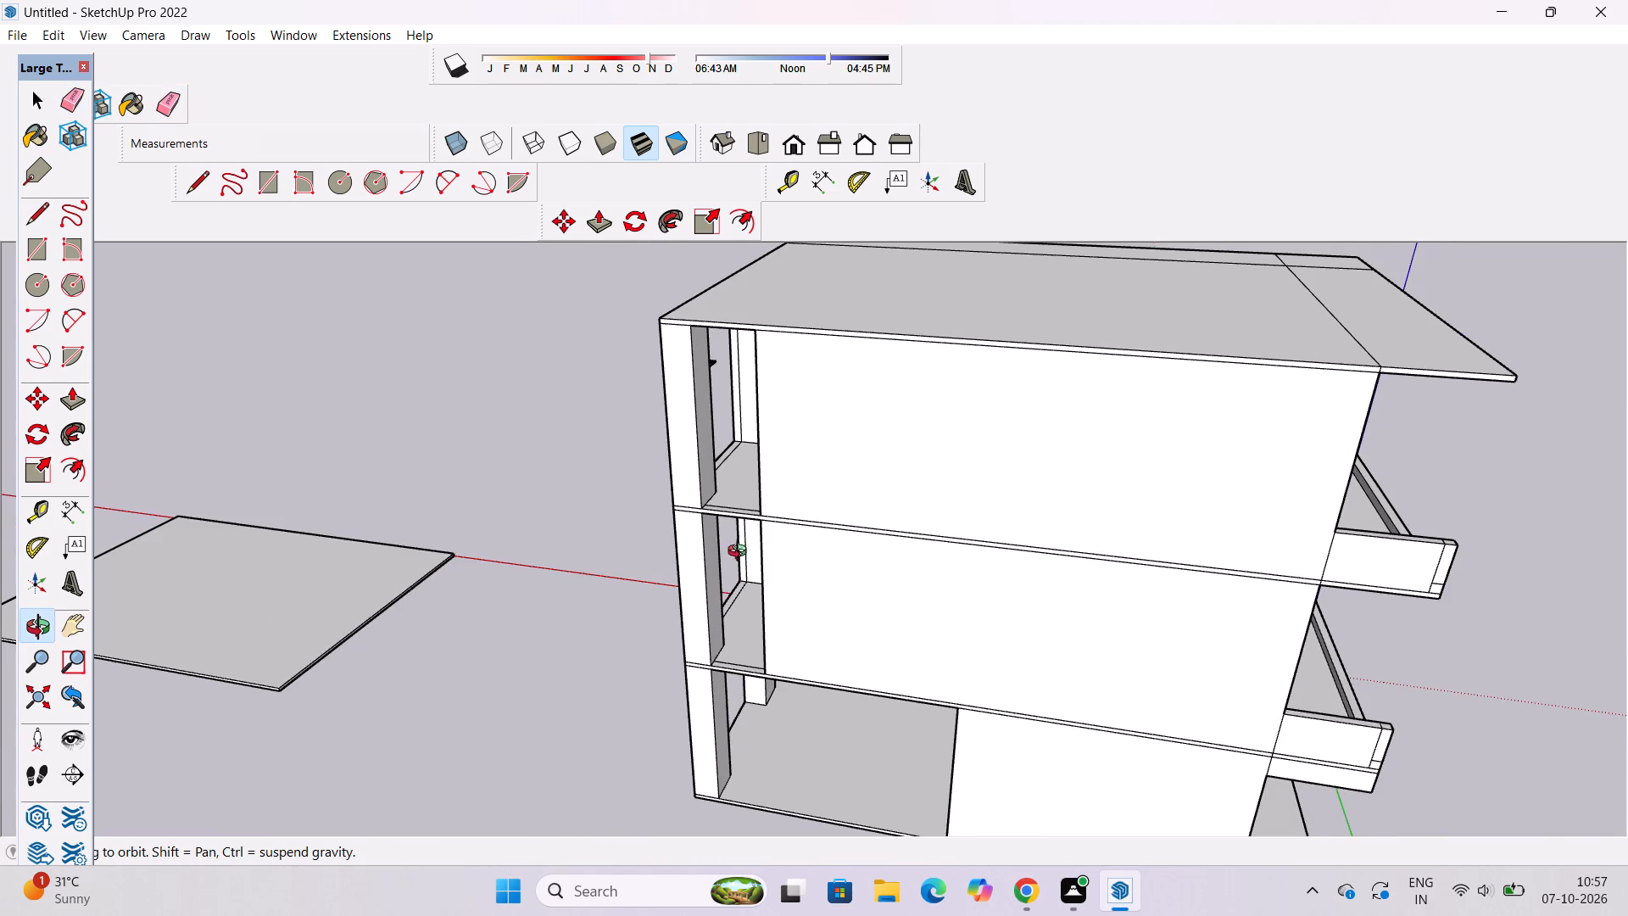
pyautogui.moveTo(750, 543); pyautogui.dragTo(799, 547)
pyautogui.scroll(5, 737, 427)
pyautogui.moveTo(693, 555); pyautogui.dragTo(1224, 687)
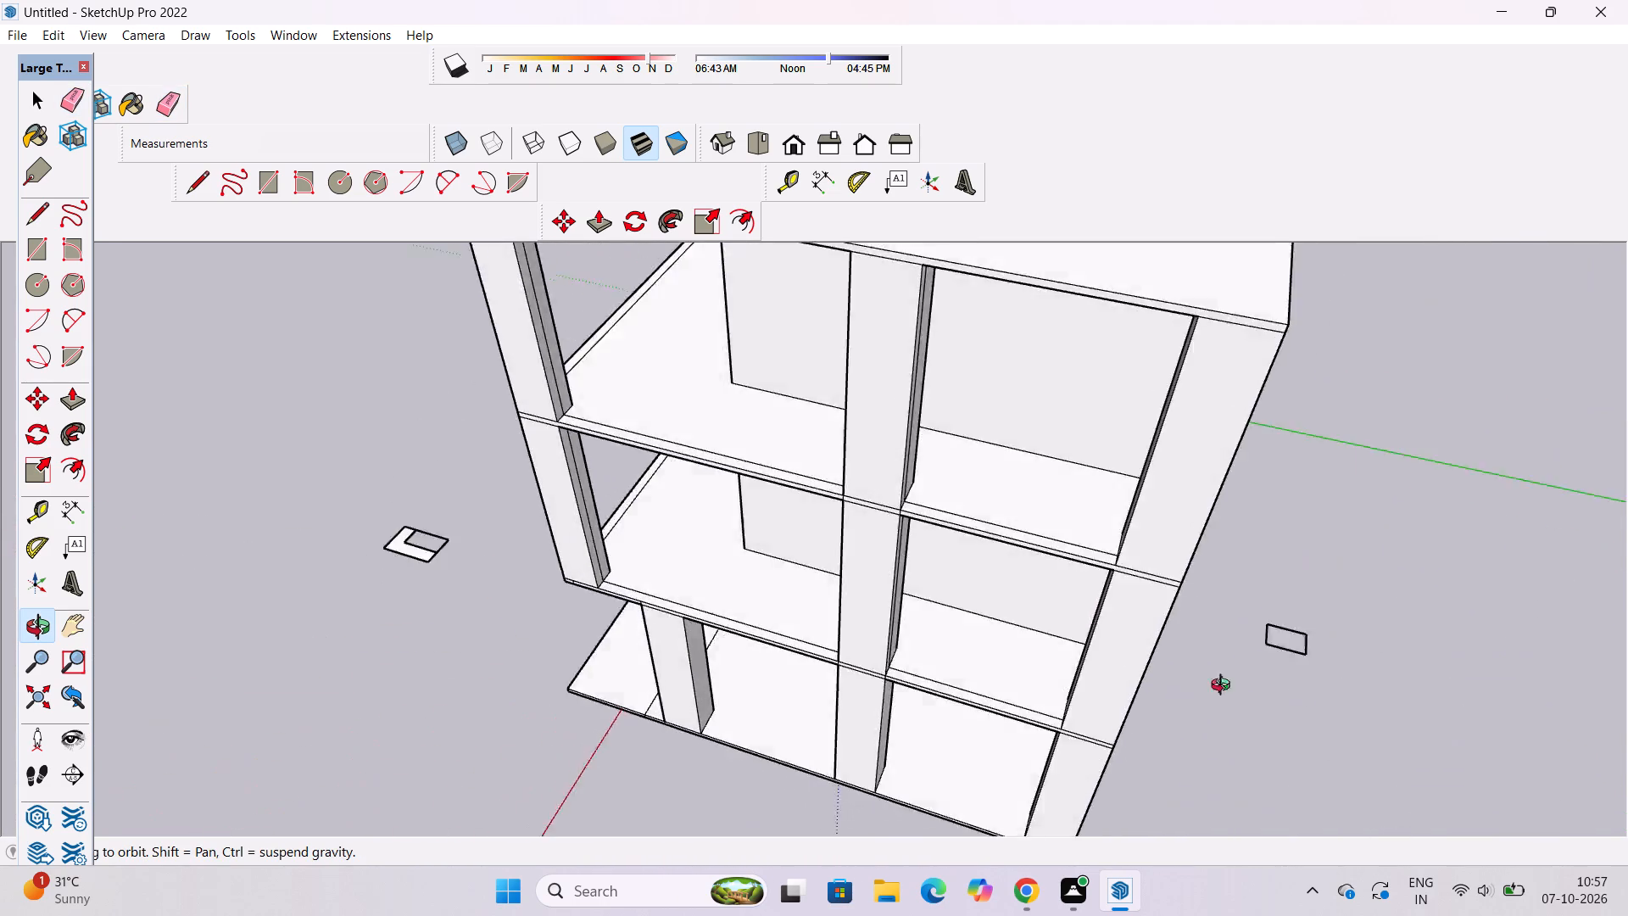
pyautogui.moveTo(1224, 687); pyautogui.dragTo(998, 682)
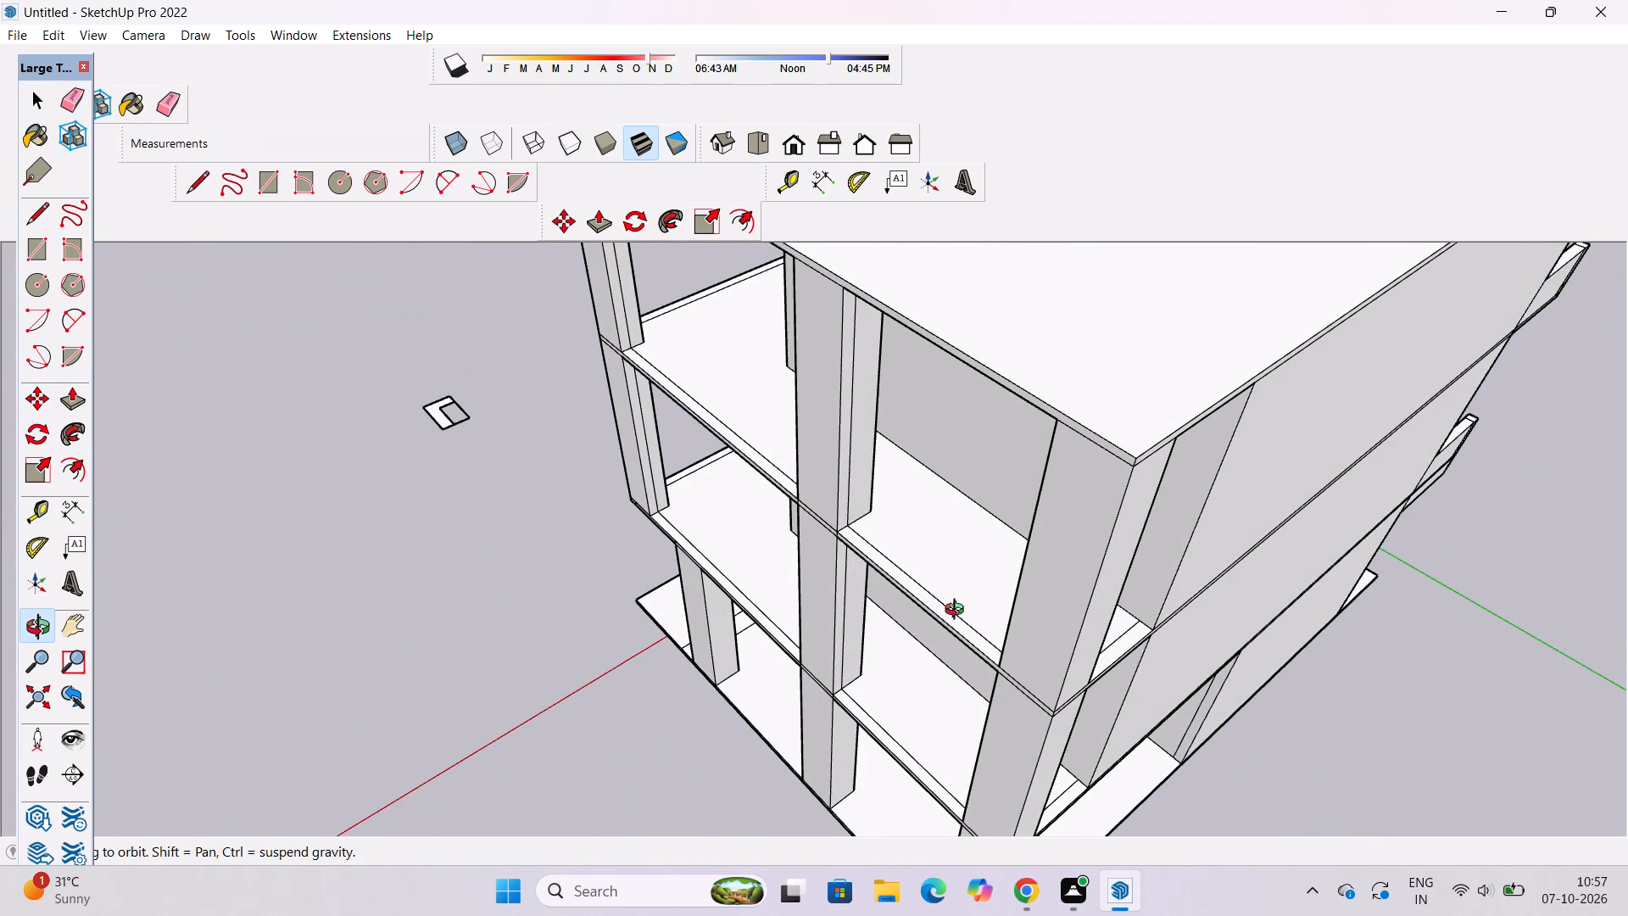
pyautogui.press('e')
pyautogui.scroll(5, 870, 463)
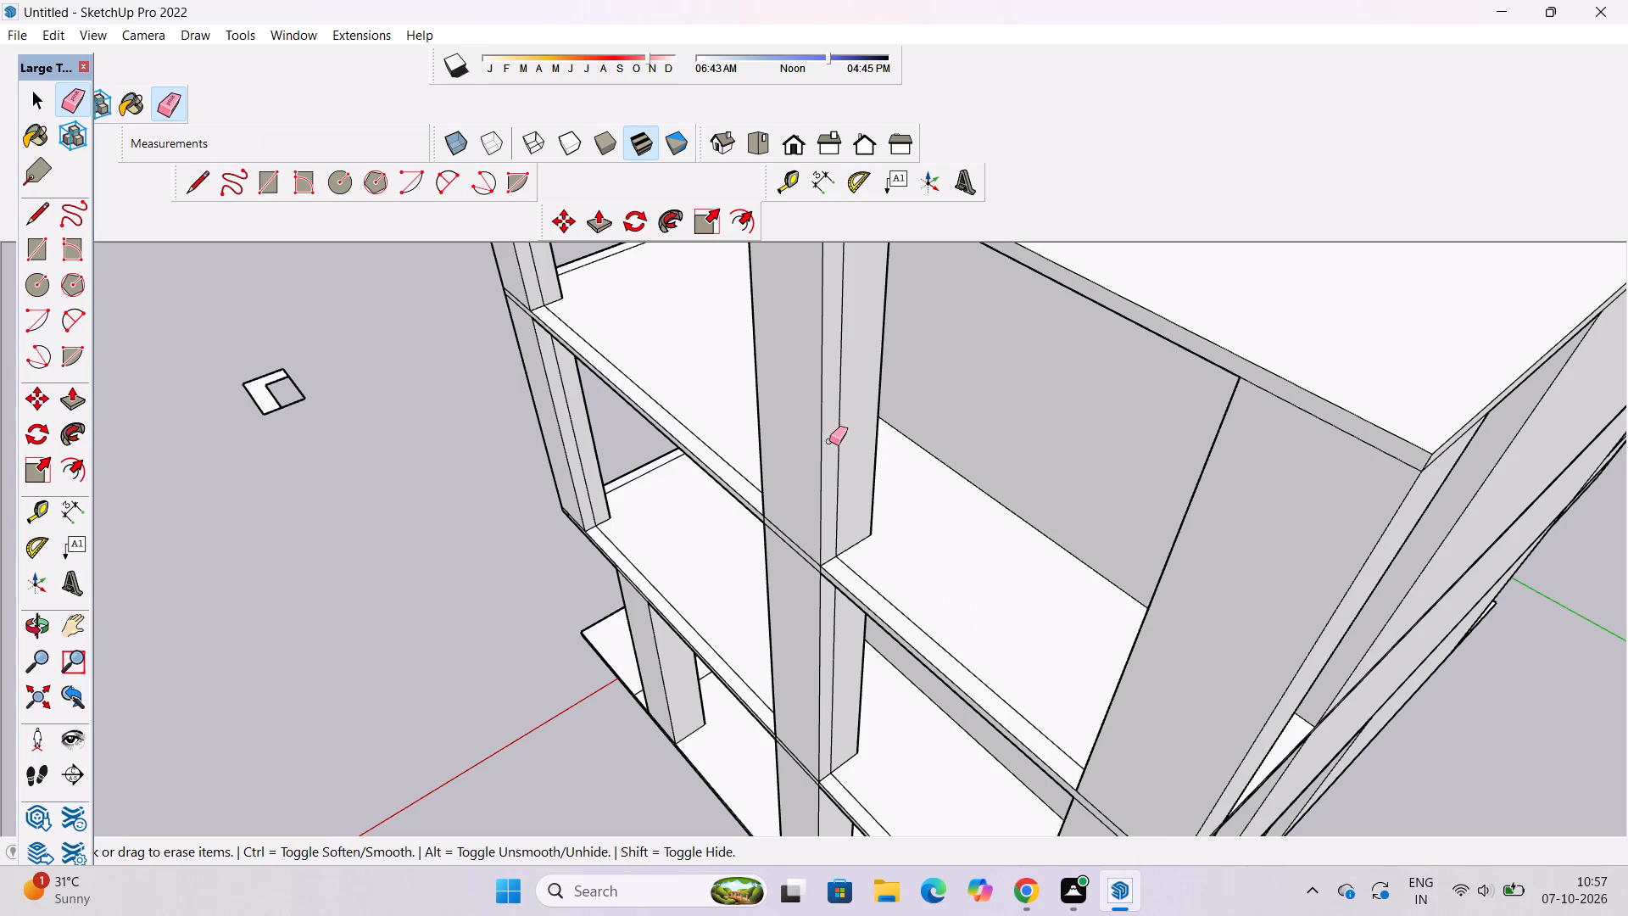
pyautogui.click(838, 424)
pyautogui.click(838, 424)
pyautogui.moveTo(835, 427); pyautogui.dragTo(836, 441)
pyautogui.scroll(-5, 842, 423)
pyautogui.scroll(4, 840, 651)
pyautogui.moveTo(837, 543); pyautogui.dragTo(832, 547)
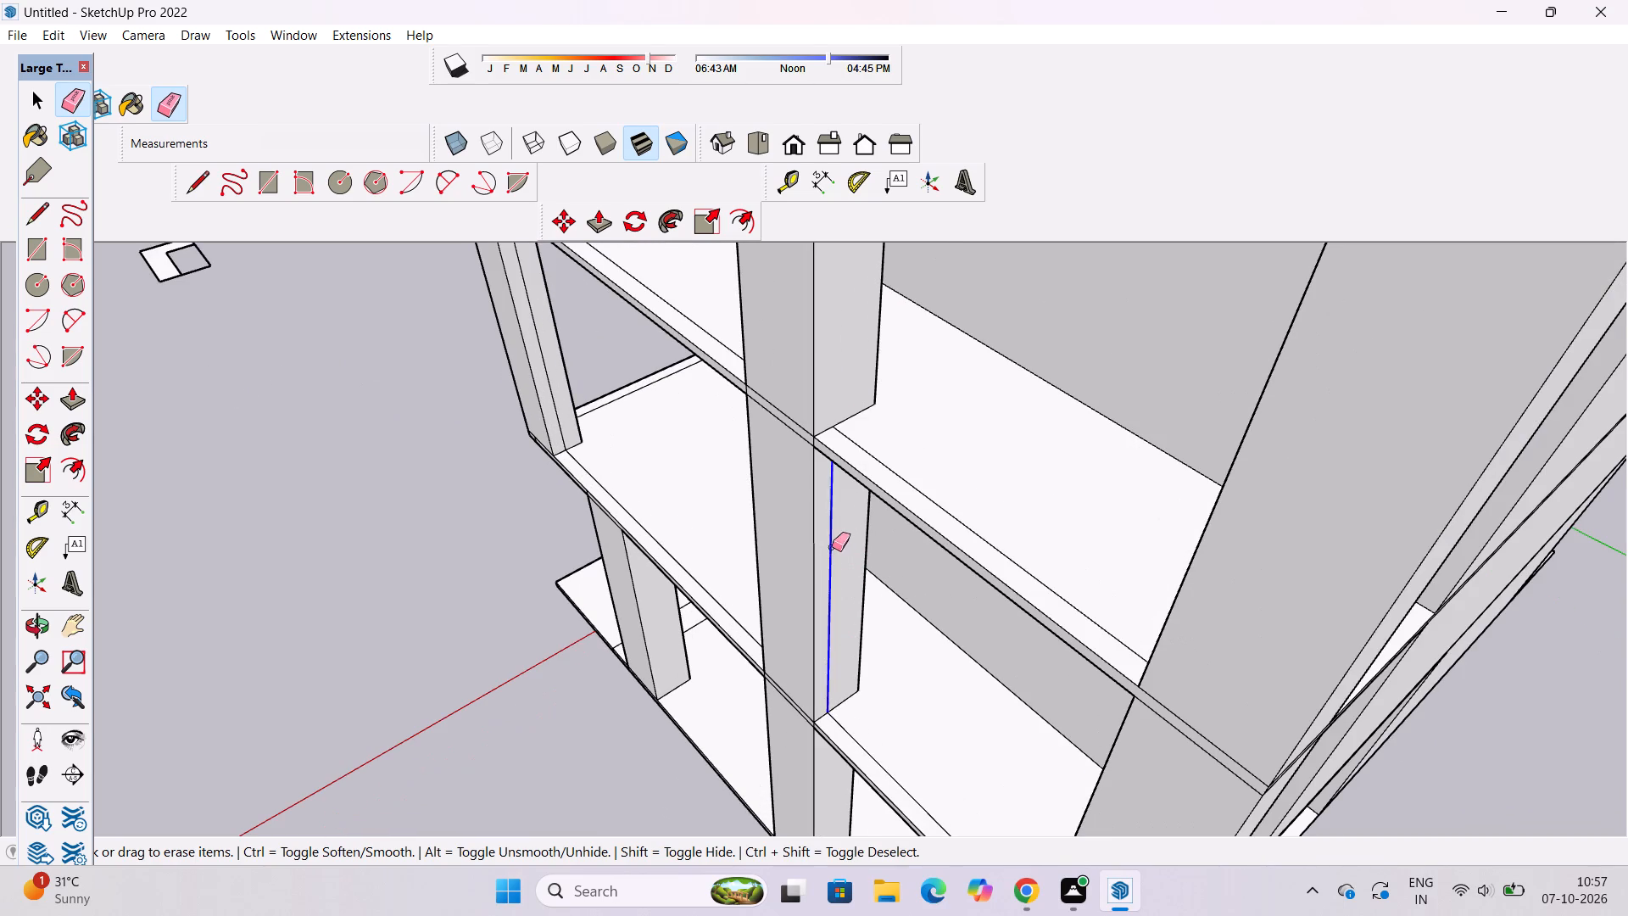
pyautogui.moveTo(832, 547); pyautogui.dragTo(831, 553)
pyautogui.scroll(-5, 826, 600)
# Erase the extra vertical edge on the overhanging corner pillar's side facing the middle pillar, at the top and middle storeys.
pyautogui.scroll(-3, 710, 389)
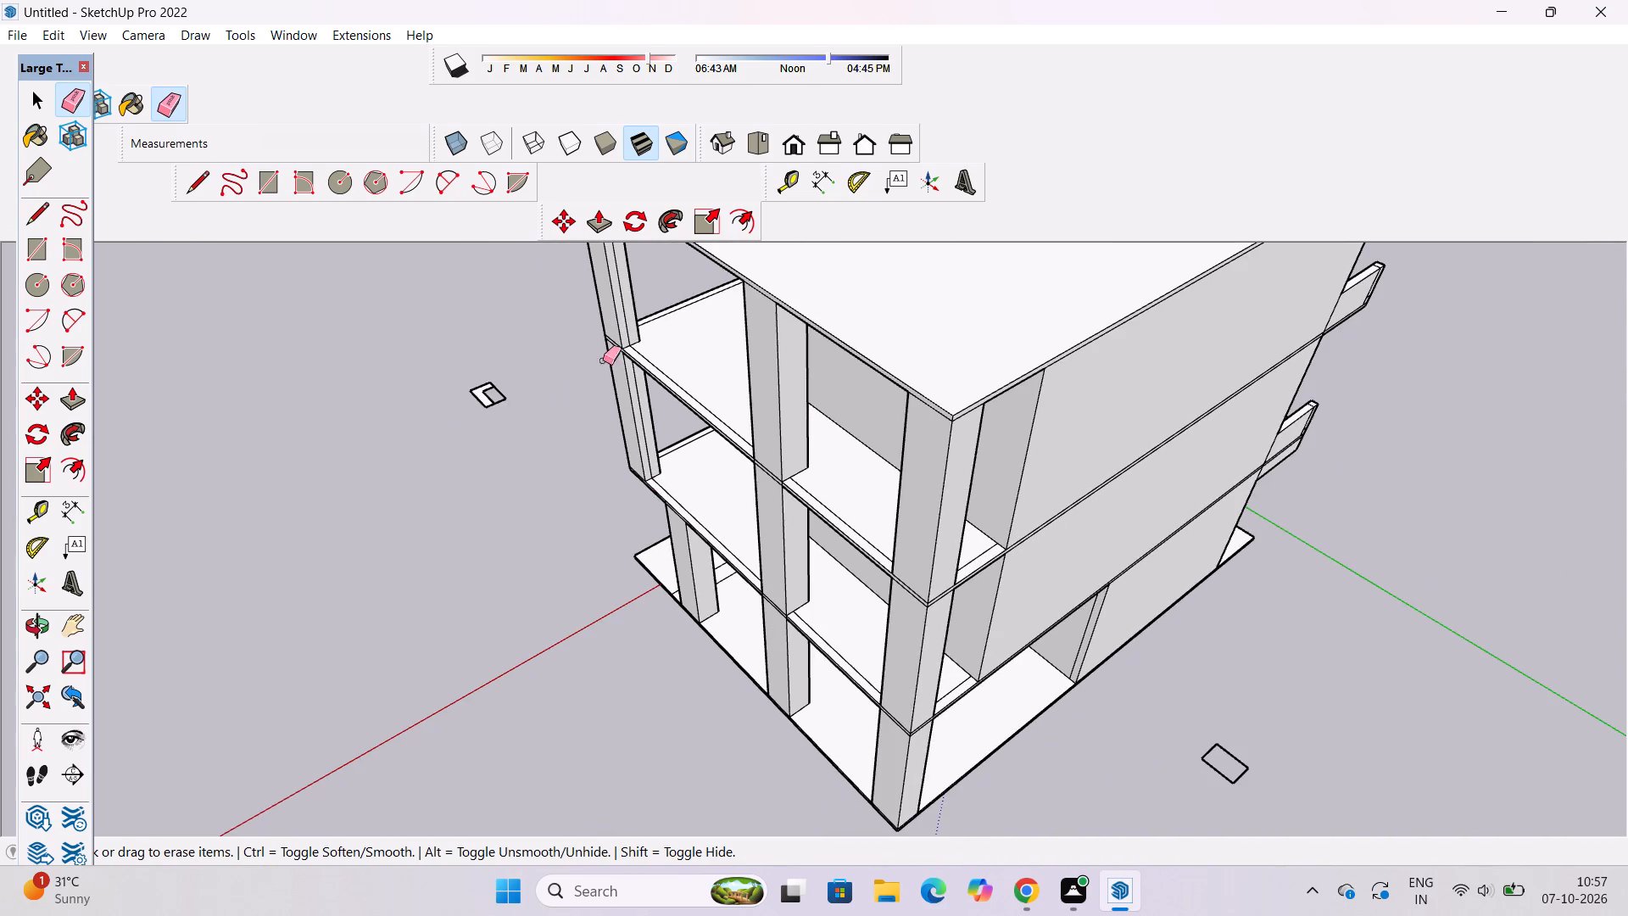
pyautogui.scroll(11, 610, 297)
pyautogui.click(644, 304)
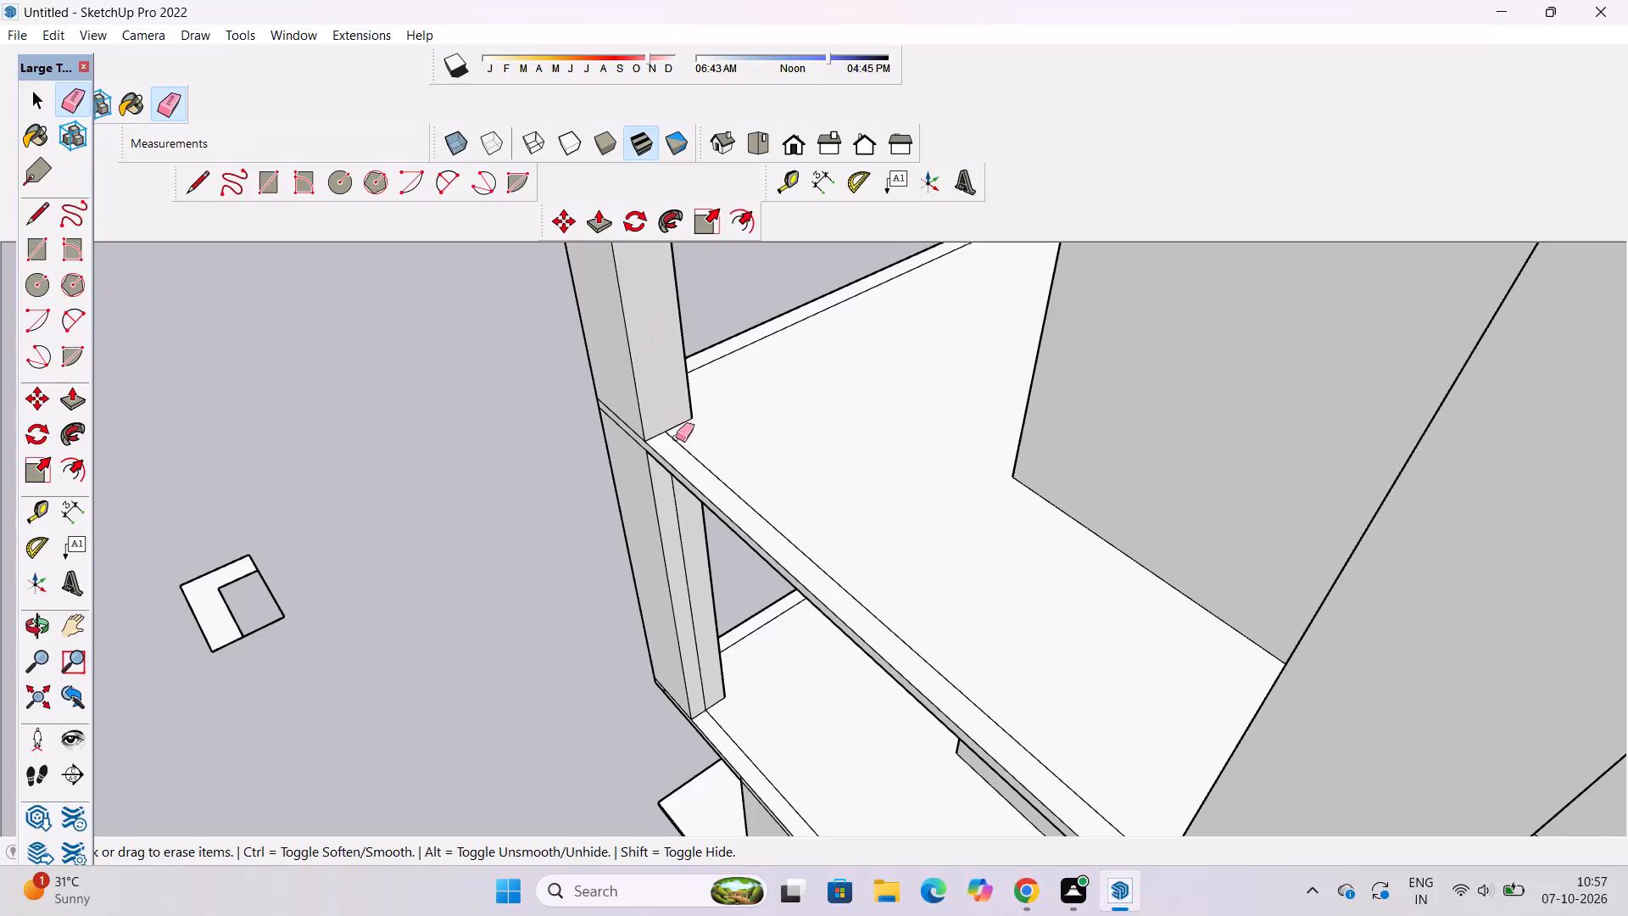
pyautogui.click(680, 533)
pyautogui.press('space')
# Examine the pillars and the openings between them around the building's front and sides.
pyautogui.press('o')
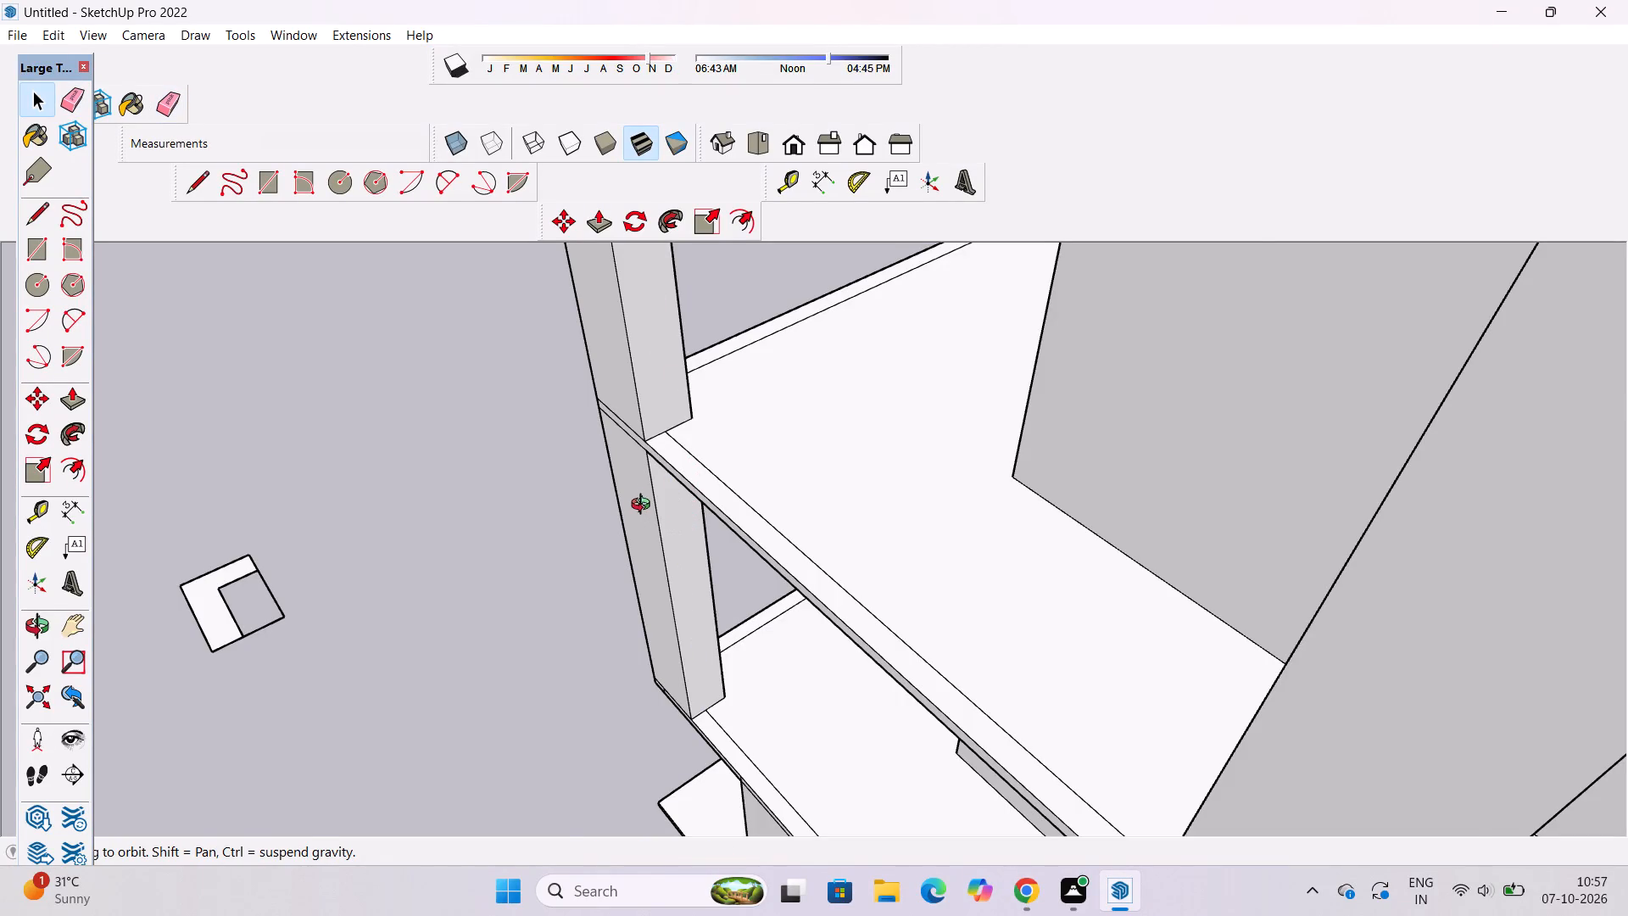
pyautogui.scroll(-6, 639, 500)
pyautogui.moveTo(656, 610); pyautogui.dragTo(733, 457)
pyautogui.keyDown('shift'); pyautogui.moveTo(733, 455); pyautogui.dragTo(650, 500); pyautogui.keyUp('shift')
pyautogui.scroll(-4, 655, 500)
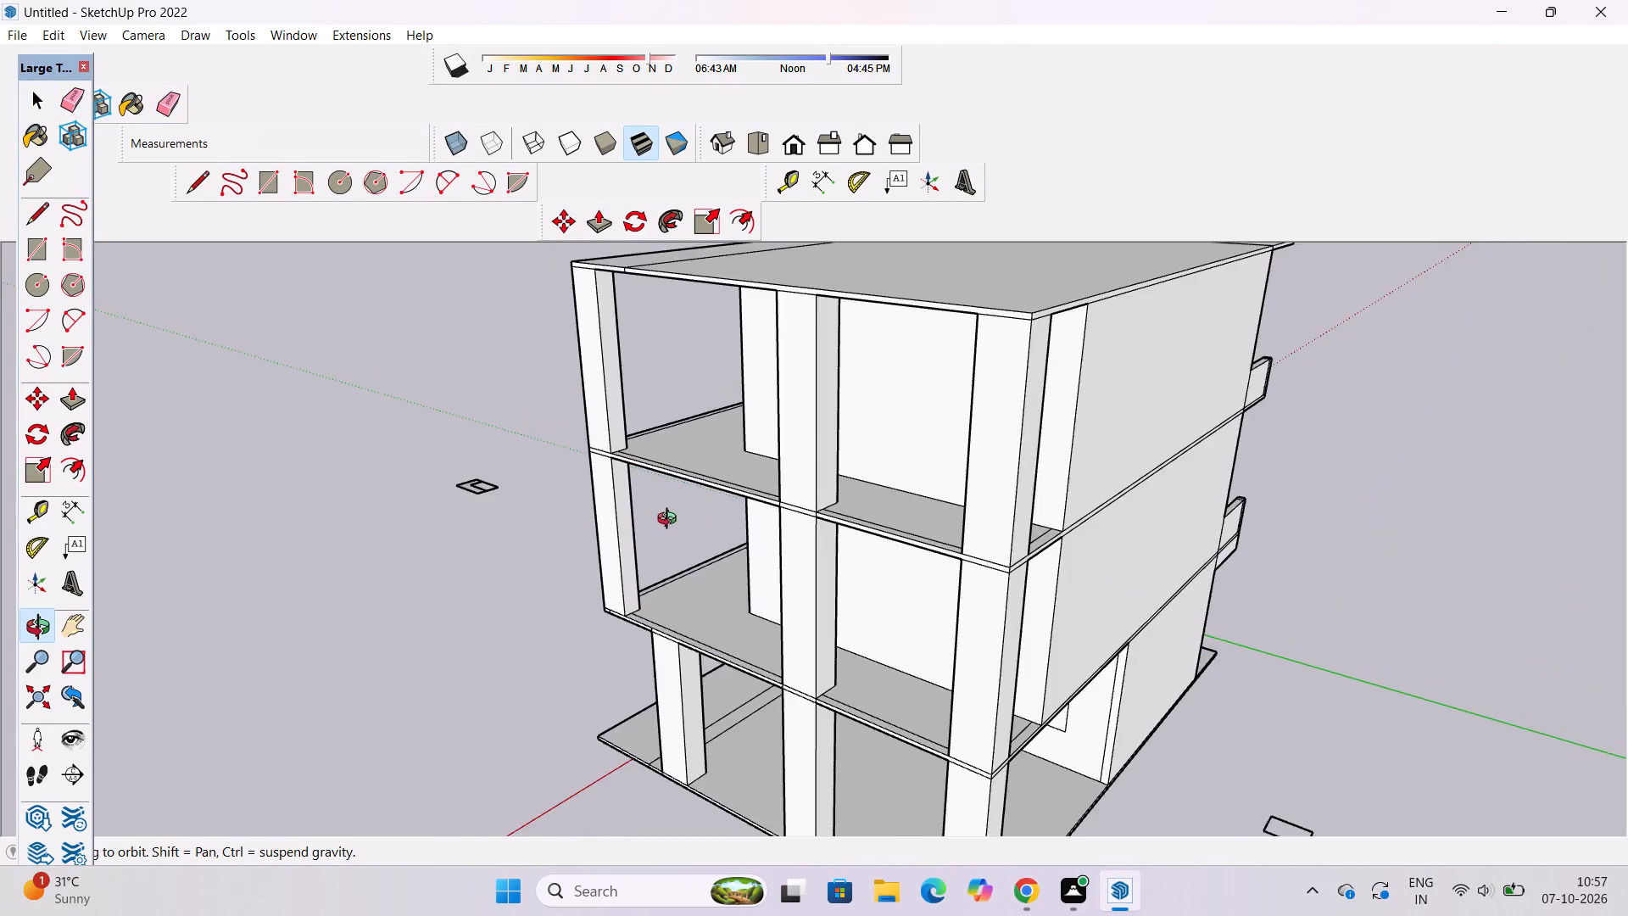
pyautogui.moveTo(745, 561); pyautogui.dragTo(1097, 687)
pyautogui.moveTo(1229, 706); pyautogui.dragTo(1242, 715)
pyautogui.scroll(4, 1184, 528)
pyautogui.keyDown('shift'); pyautogui.moveTo(1192, 517); pyautogui.dragTo(1102, 559); pyautogui.keyUp('shift')
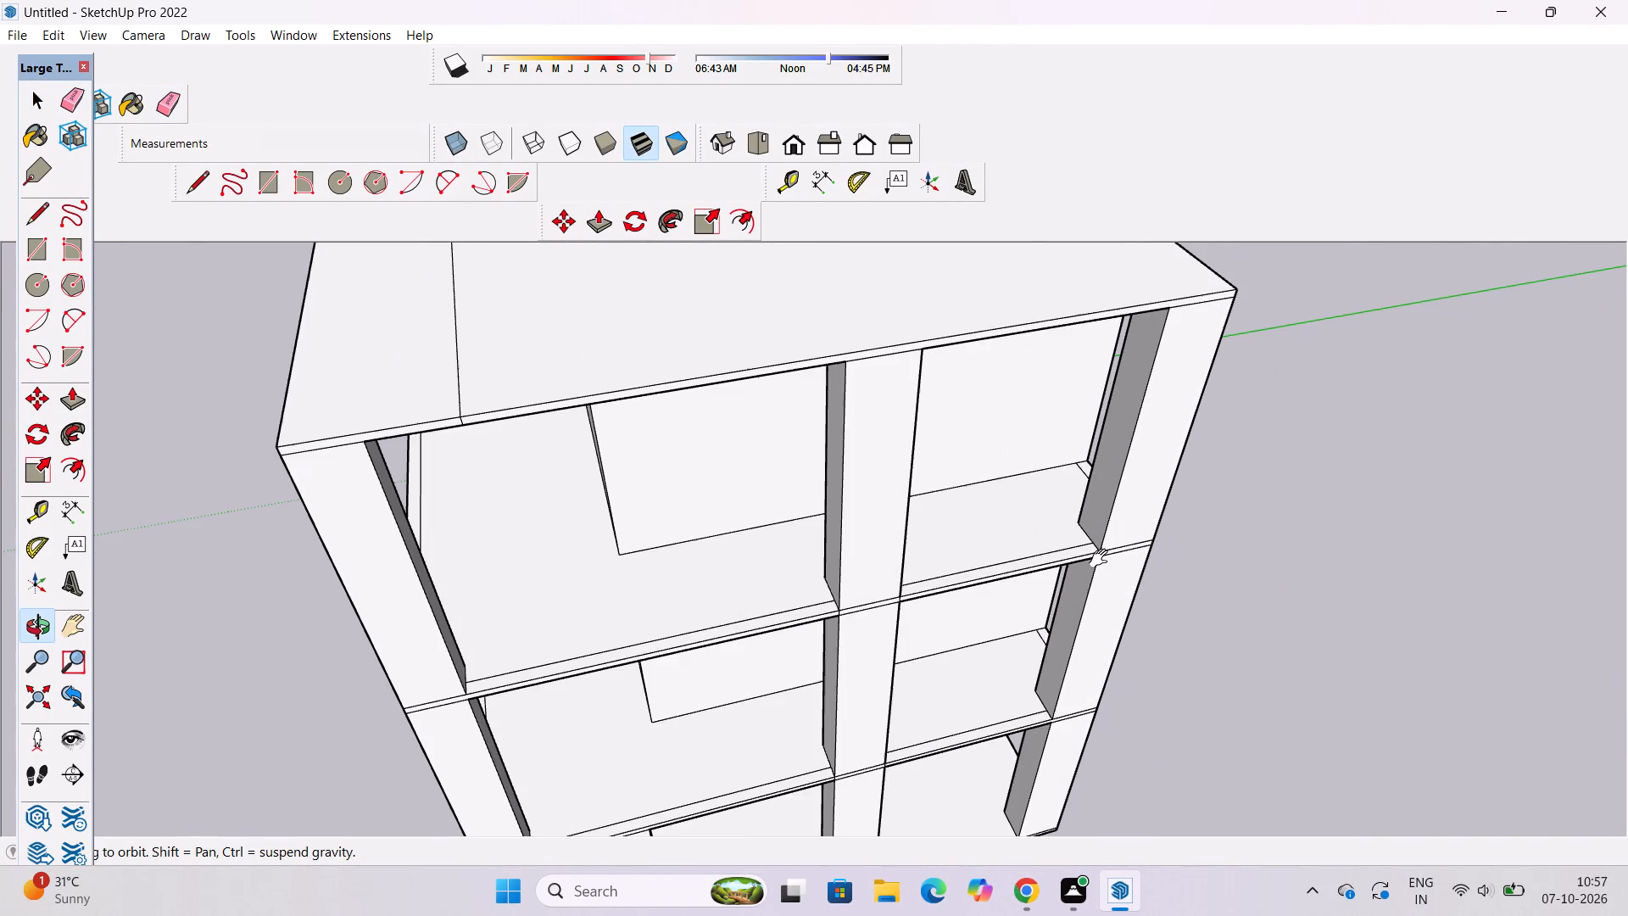
pyautogui.moveTo(1083, 612); pyautogui.dragTo(1074, 602)
pyautogui.moveTo(1053, 589); pyautogui.dragTo(850, 533)
pyautogui.moveTo(1038, 530); pyautogui.dragTo(914, 559)
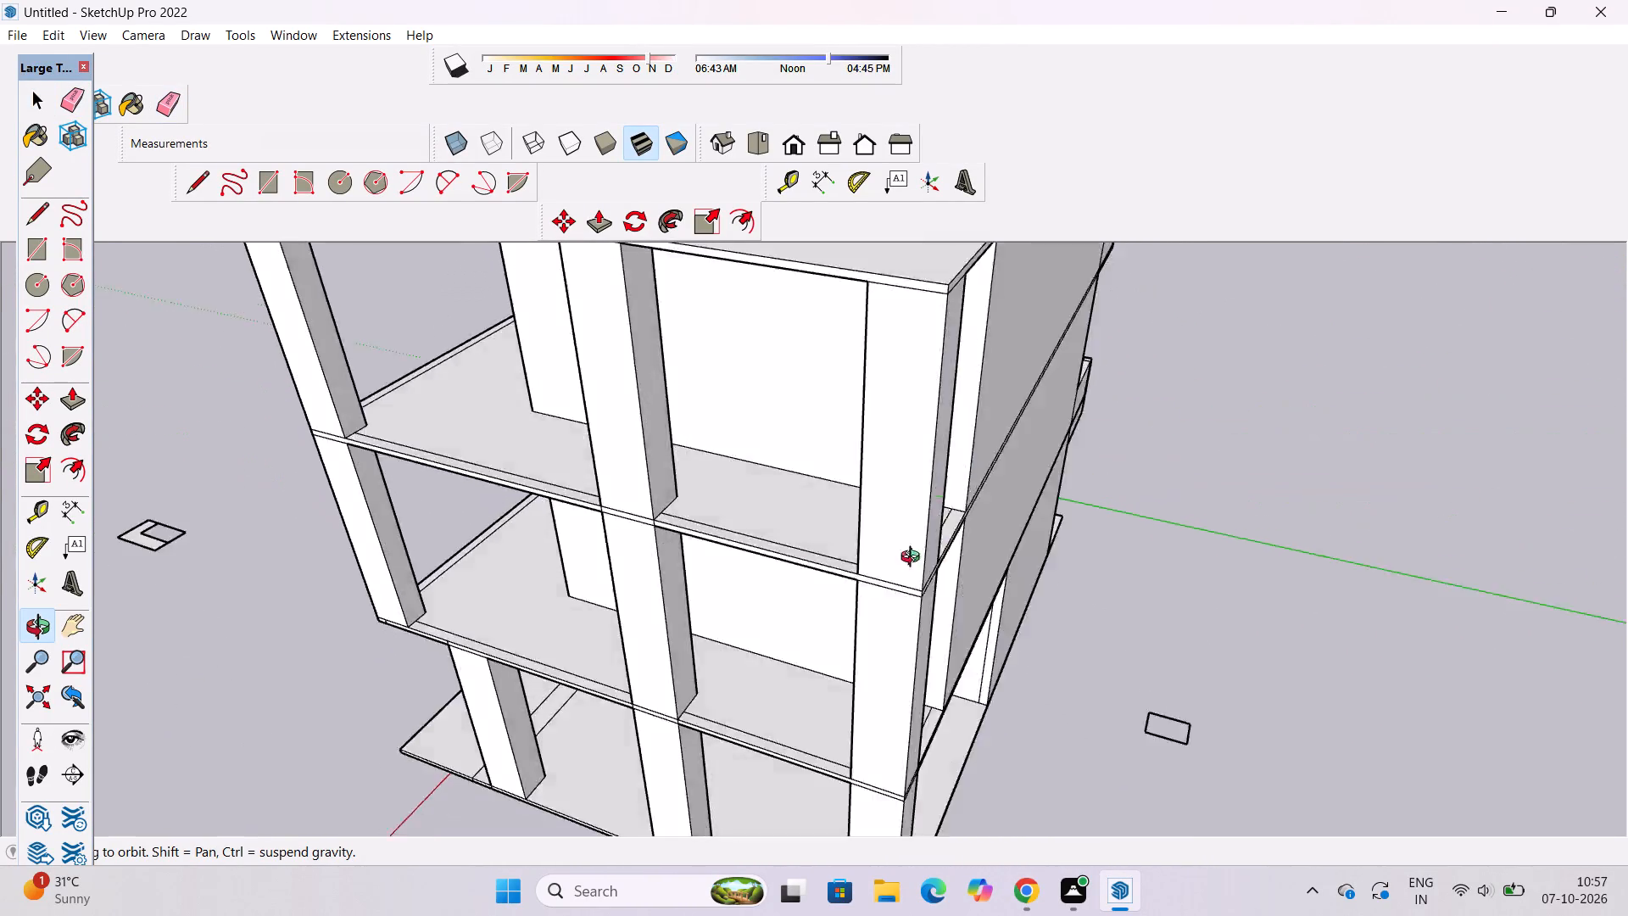
pyautogui.moveTo(914, 559); pyautogui.dragTo(596, 587)
# Push/Pull the narrow slab-edge strip between the corner pillar and the long side wall on the top storey's floor up 2'.
pyautogui.scroll(7, 566, 574)
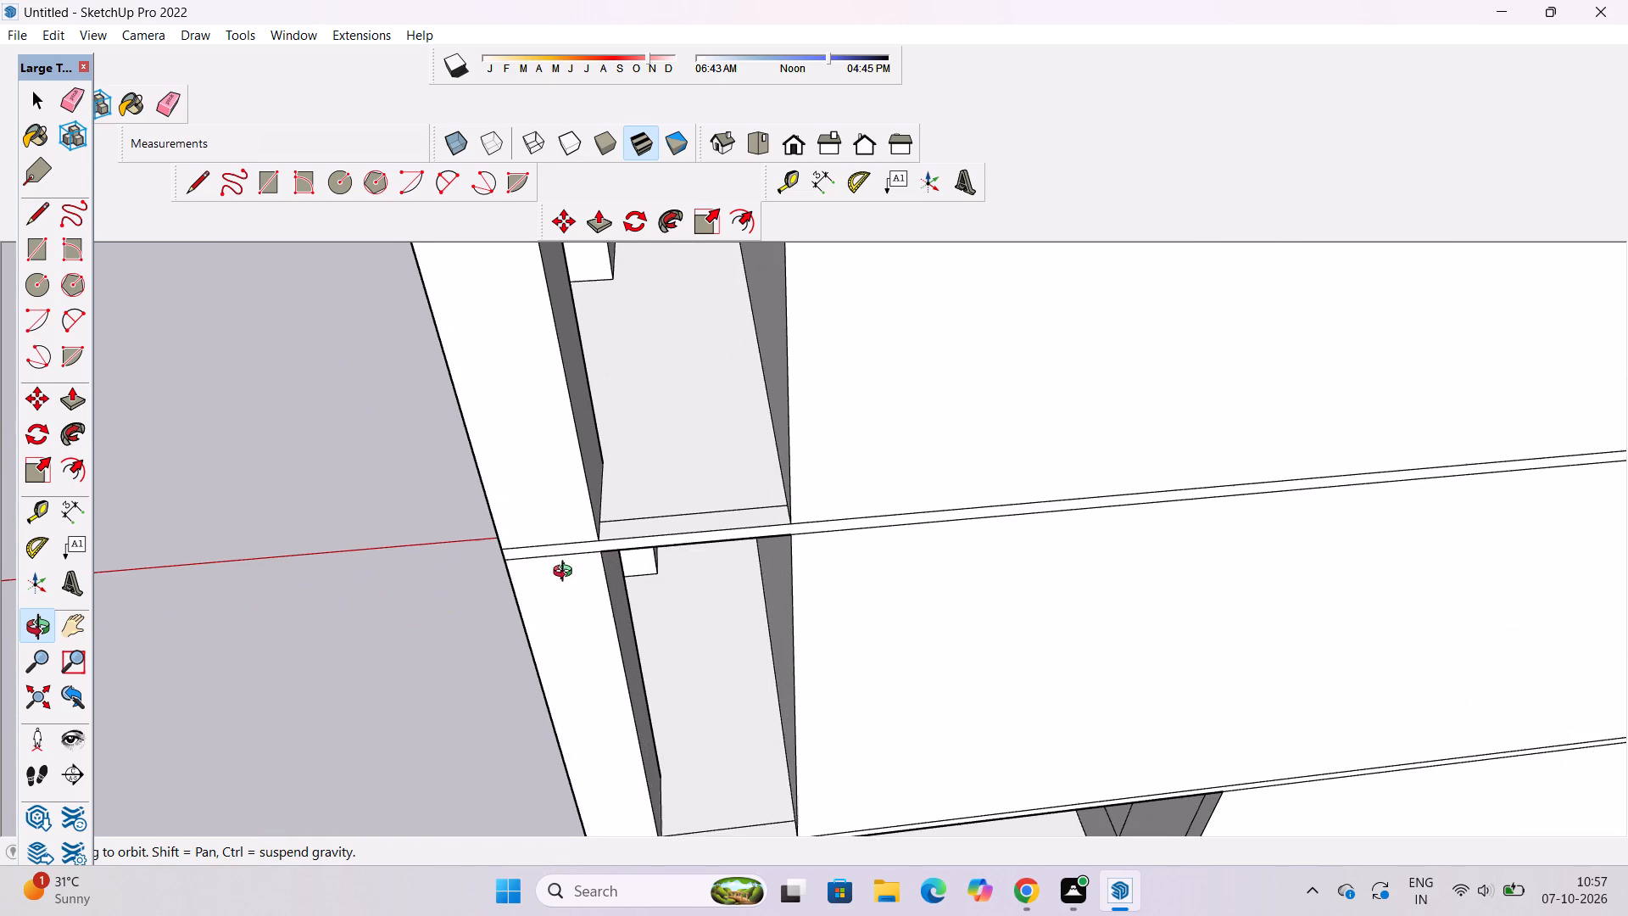
pyautogui.scroll(-5, 568, 574)
pyautogui.keyDown('shift'); pyautogui.moveTo(574, 578); pyautogui.dragTo(744, 666); pyautogui.keyUp('shift')
pyautogui.keyDown('shift'); pyautogui.moveTo(882, 678); pyautogui.dragTo(777, 659); pyautogui.keyUp('shift')
pyautogui.scroll(4, 702, 606)
pyautogui.keyDown('shift'); pyautogui.moveTo(702, 606); pyautogui.dragTo(721, 609); pyautogui.keyUp('shift')
pyautogui.scroll(4, 721, 609)
pyautogui.press('p')
pyautogui.click(739, 605)
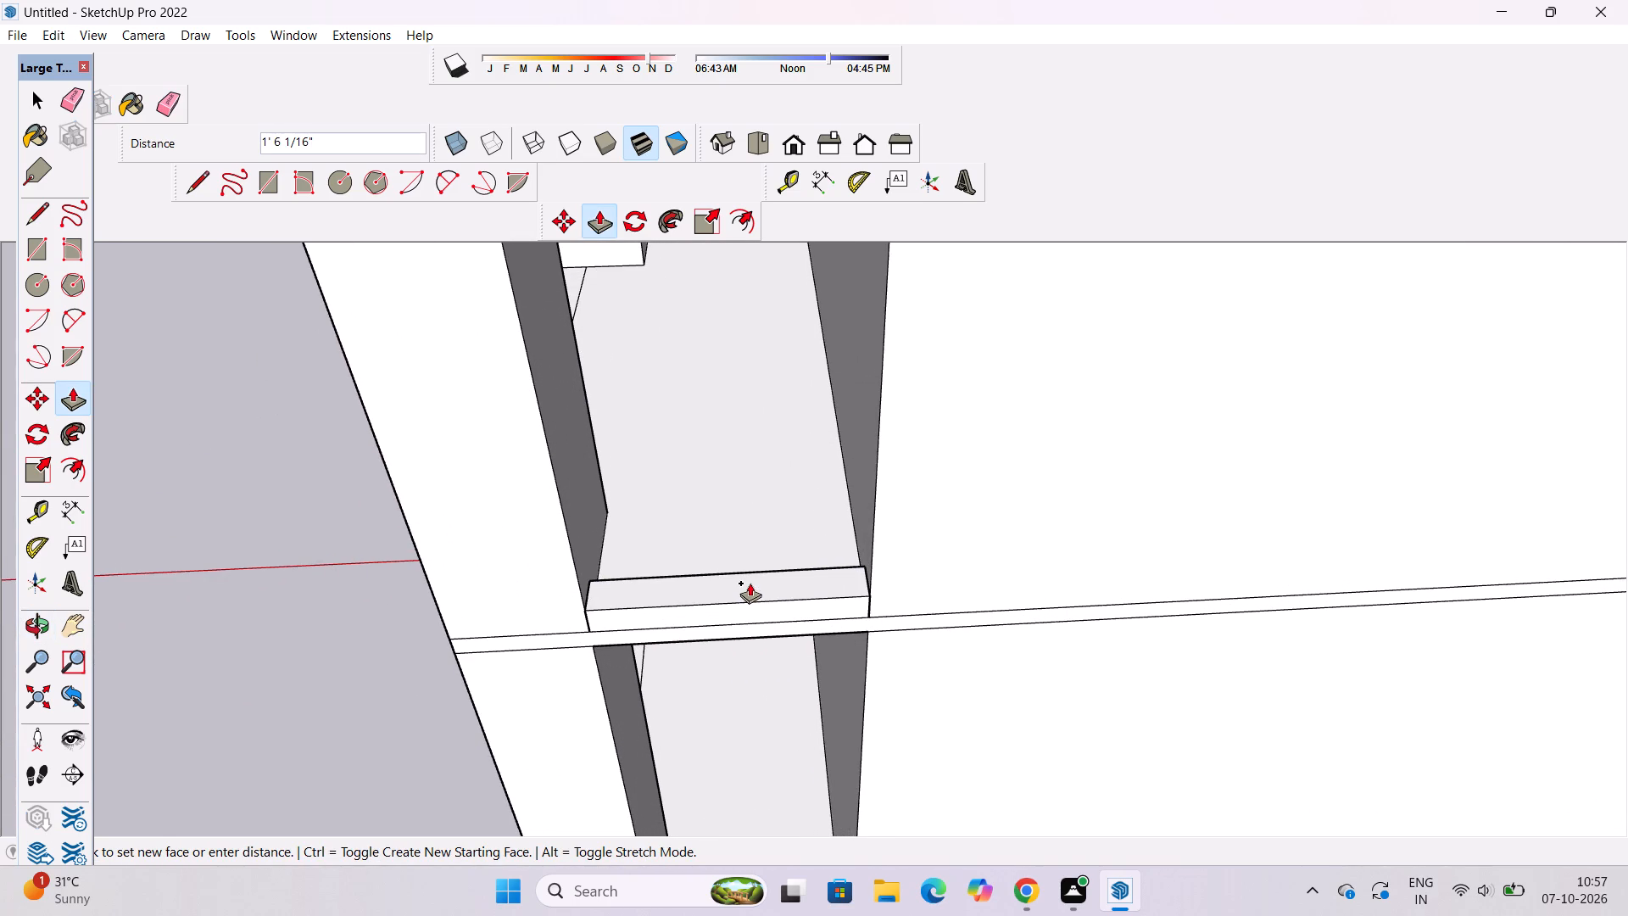
pyautogui.write("2'")
pyautogui.press('Return')
pyautogui.press('o')
pyautogui.scroll(-5, 744, 561)
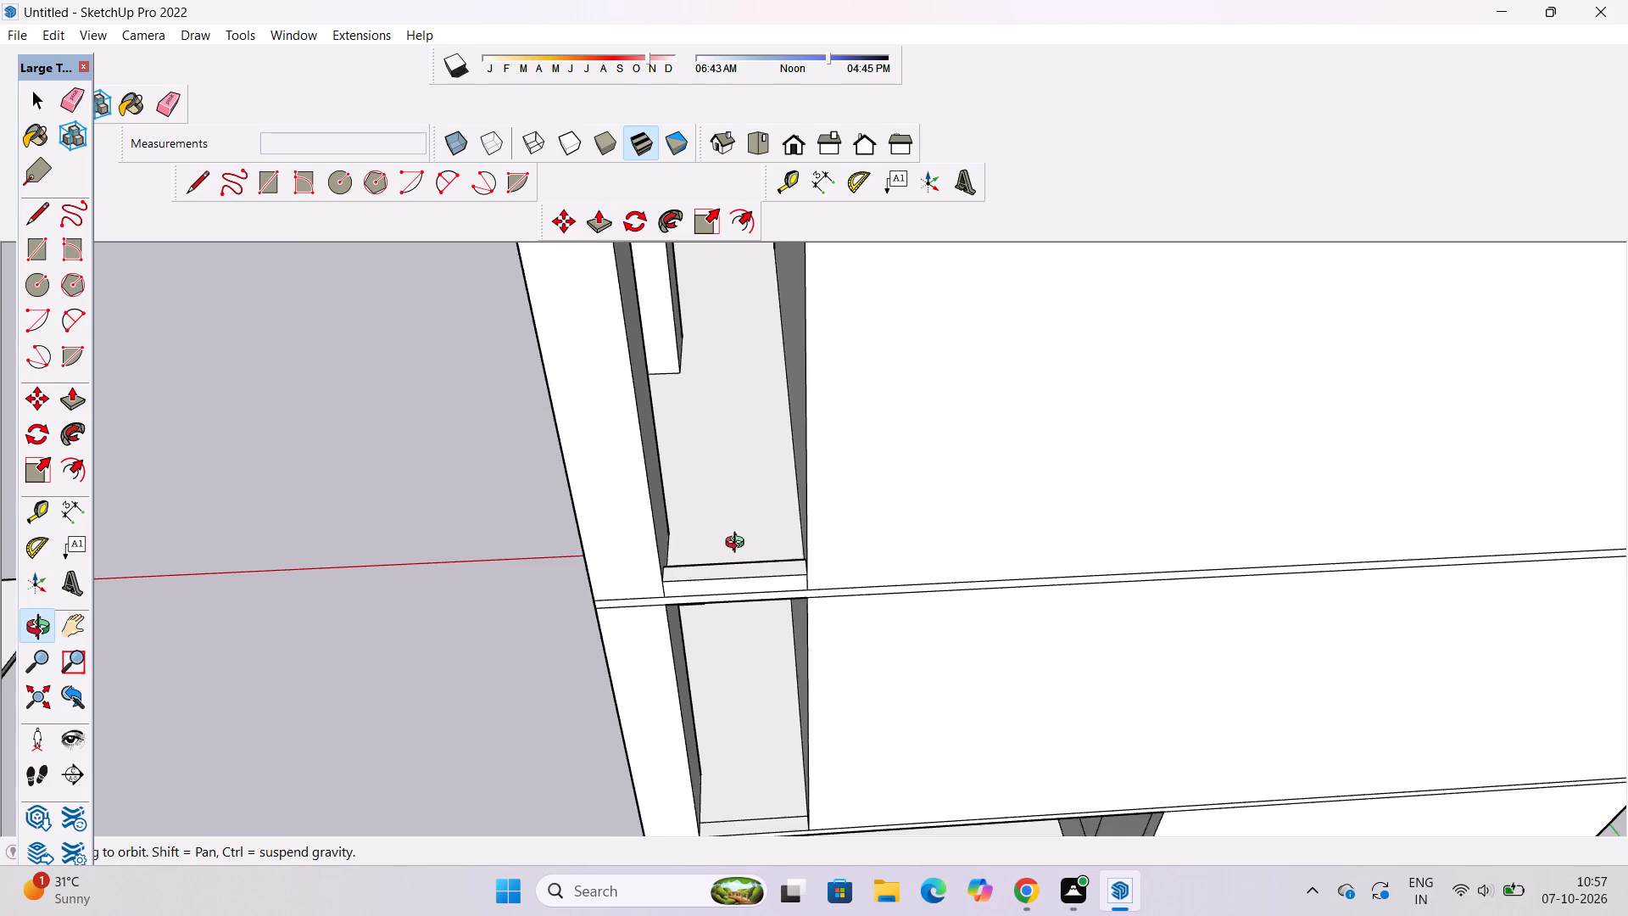
# Push/Pull the slab-edge strip in the top storey's front bay between the middle pillar and the corner pillar farther from the red axis up 2'.
pyautogui.scroll(-6, 739, 545)
pyautogui.moveTo(611, 572); pyautogui.dragTo(975, 562)
pyautogui.scroll(5, 924, 505)
pyautogui.moveTo(866, 574); pyautogui.dragTo(917, 578)
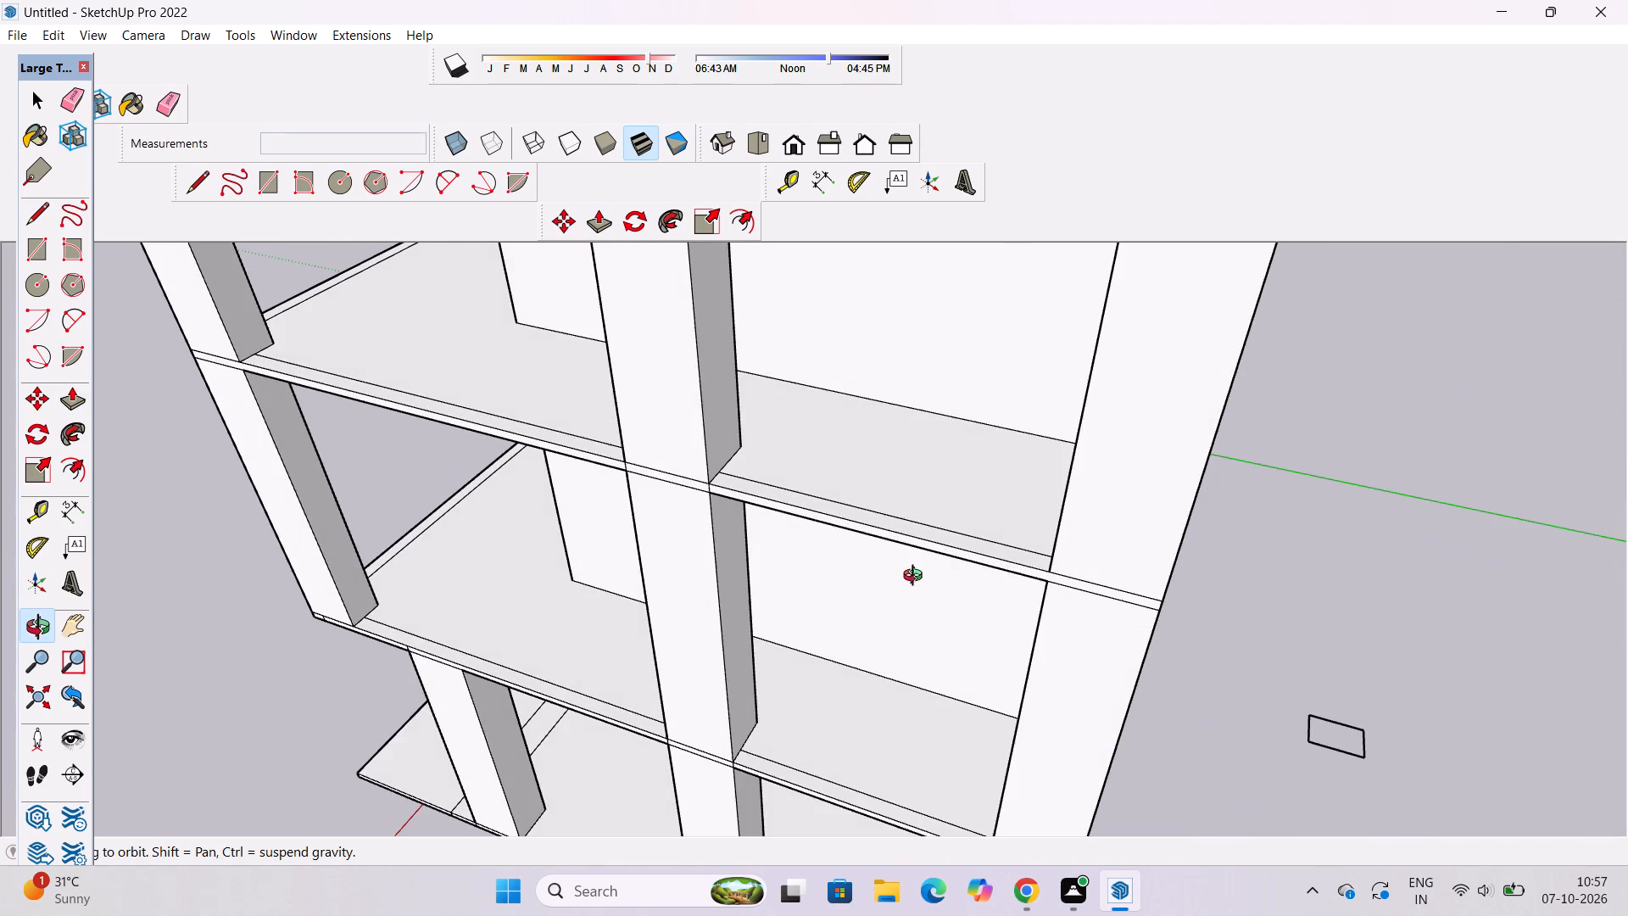
pyautogui.keyDown('shift'); pyautogui.moveTo(918, 579); pyautogui.dragTo(751, 635); pyautogui.keyUp('shift')
pyautogui.scroll(3, 750, 635)
pyautogui.moveTo(750, 635); pyautogui.dragTo(784, 638)
pyautogui.press('p')
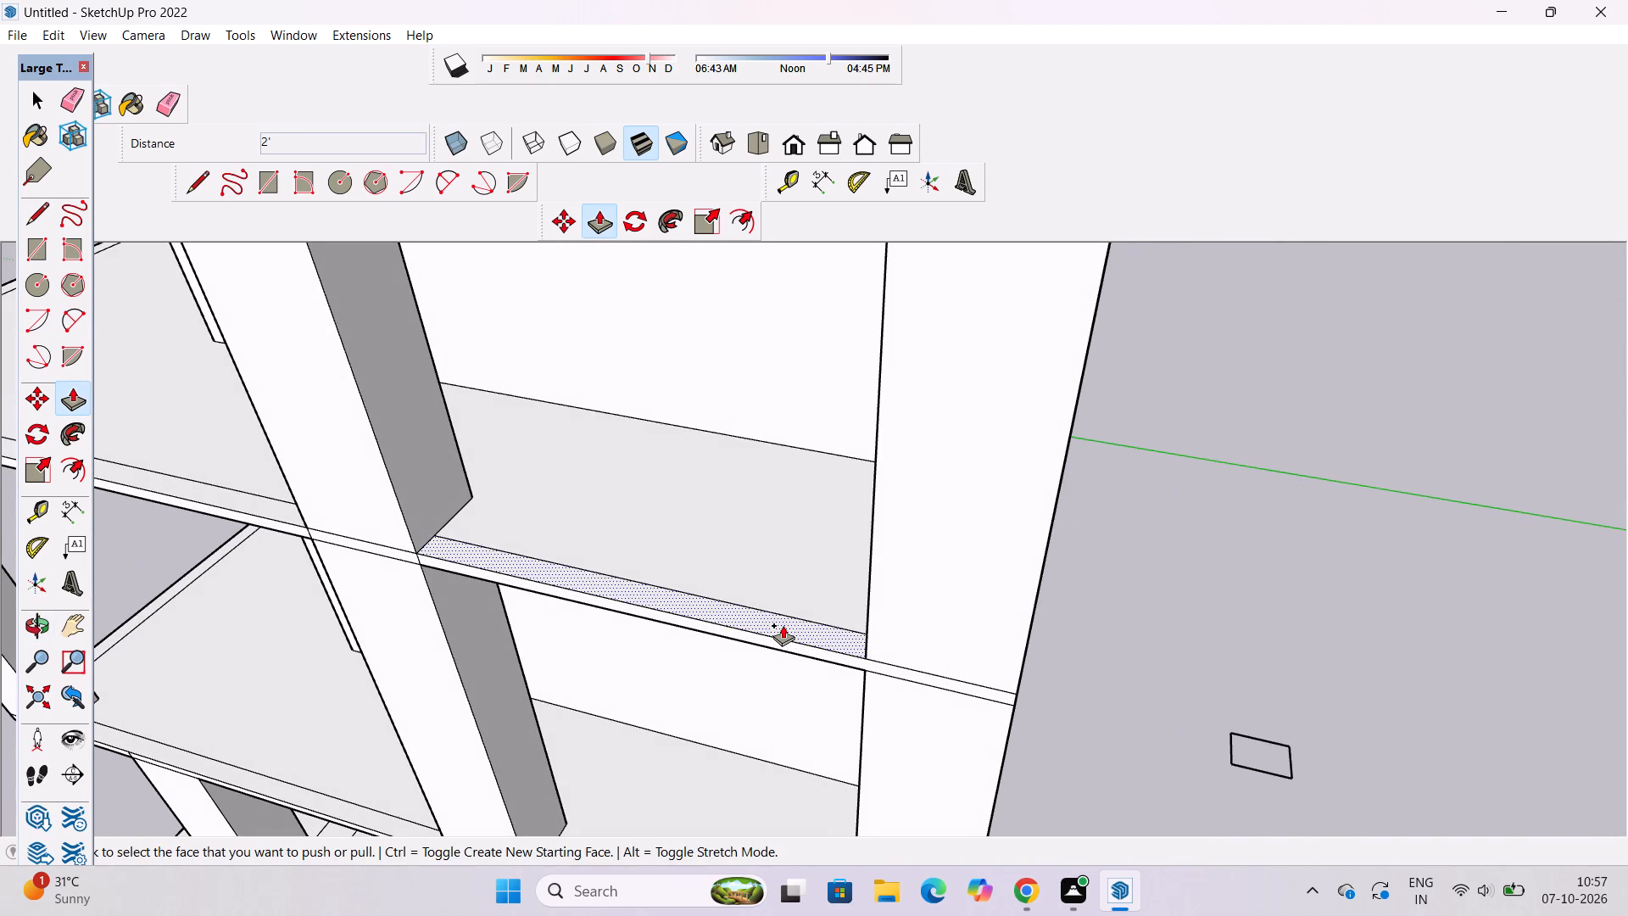
pyautogui.click(783, 623)
pyautogui.write("2'")
pyautogui.press('Return')
# Push/Pull the slab-edge strip in the top storey's other front bay up to match the neighbouring parapet's height.
pyautogui.scroll(-6, 1068, 657)
pyautogui.scroll(2, 820, 604)
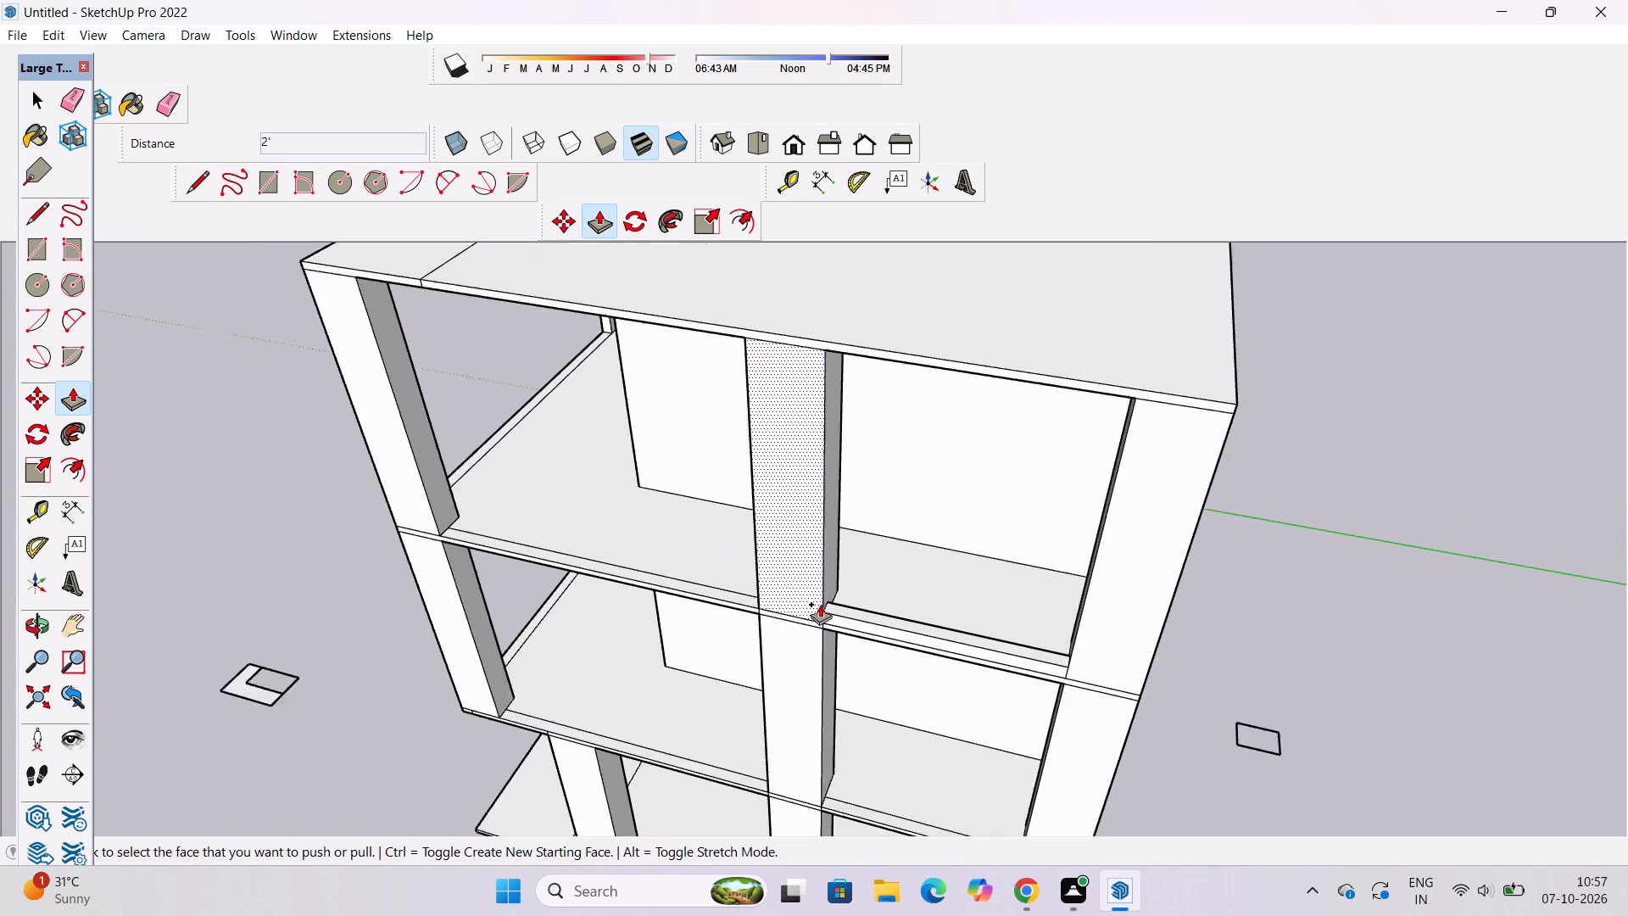
pyautogui.scroll(6, 820, 604)
pyautogui.click(718, 593)
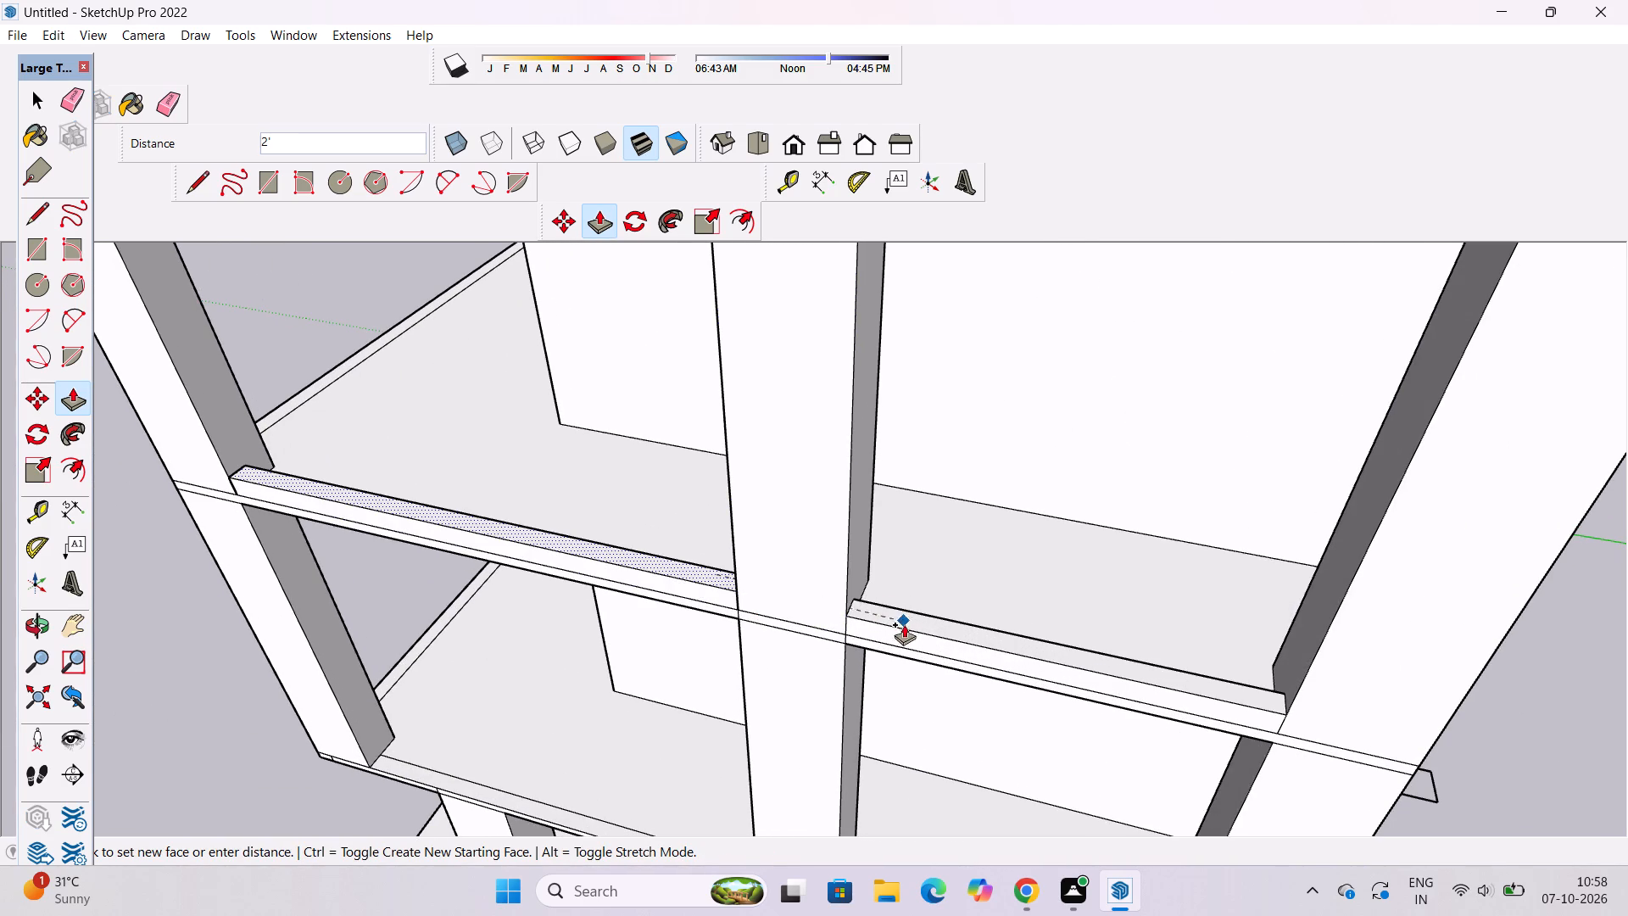
pyautogui.click(906, 628)
# Push/Pull the slab-edge strip across the top storey's side opening, between corner pillar and solid wall on the red-axis facade, up 2'.
pyautogui.press('o')
pyautogui.scroll(-5, 986, 623)
pyautogui.moveTo(545, 624); pyautogui.dragTo(672, 644)
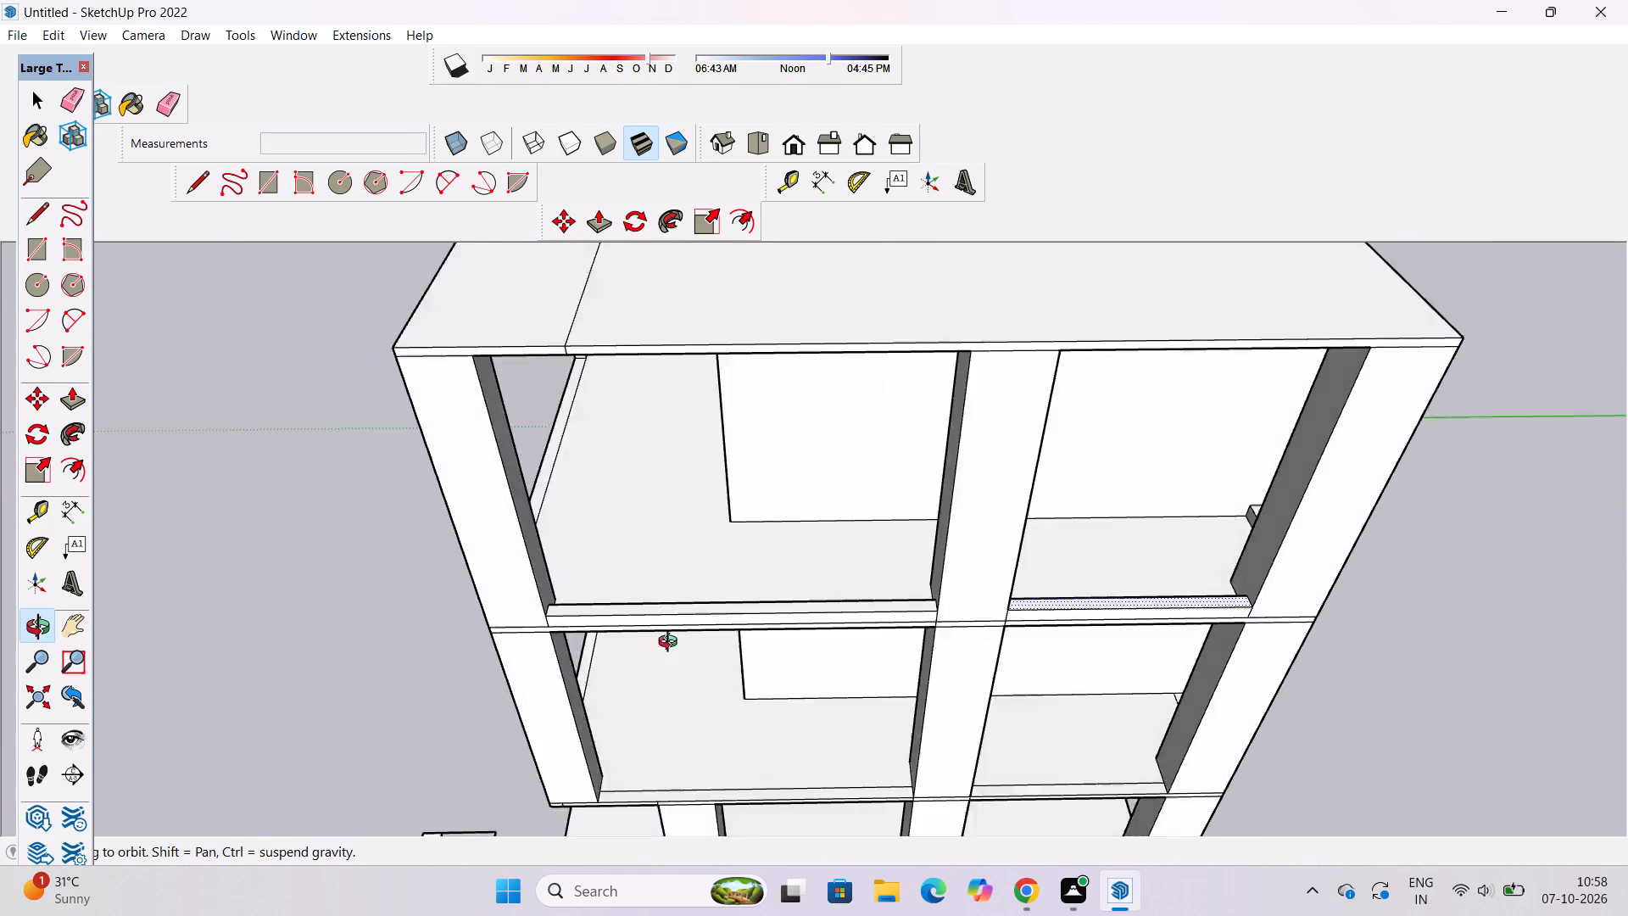
pyautogui.moveTo(672, 644); pyautogui.dragTo(999, 623)
pyautogui.scroll(-4, 682, 626)
pyautogui.moveTo(618, 651); pyautogui.dragTo(907, 634)
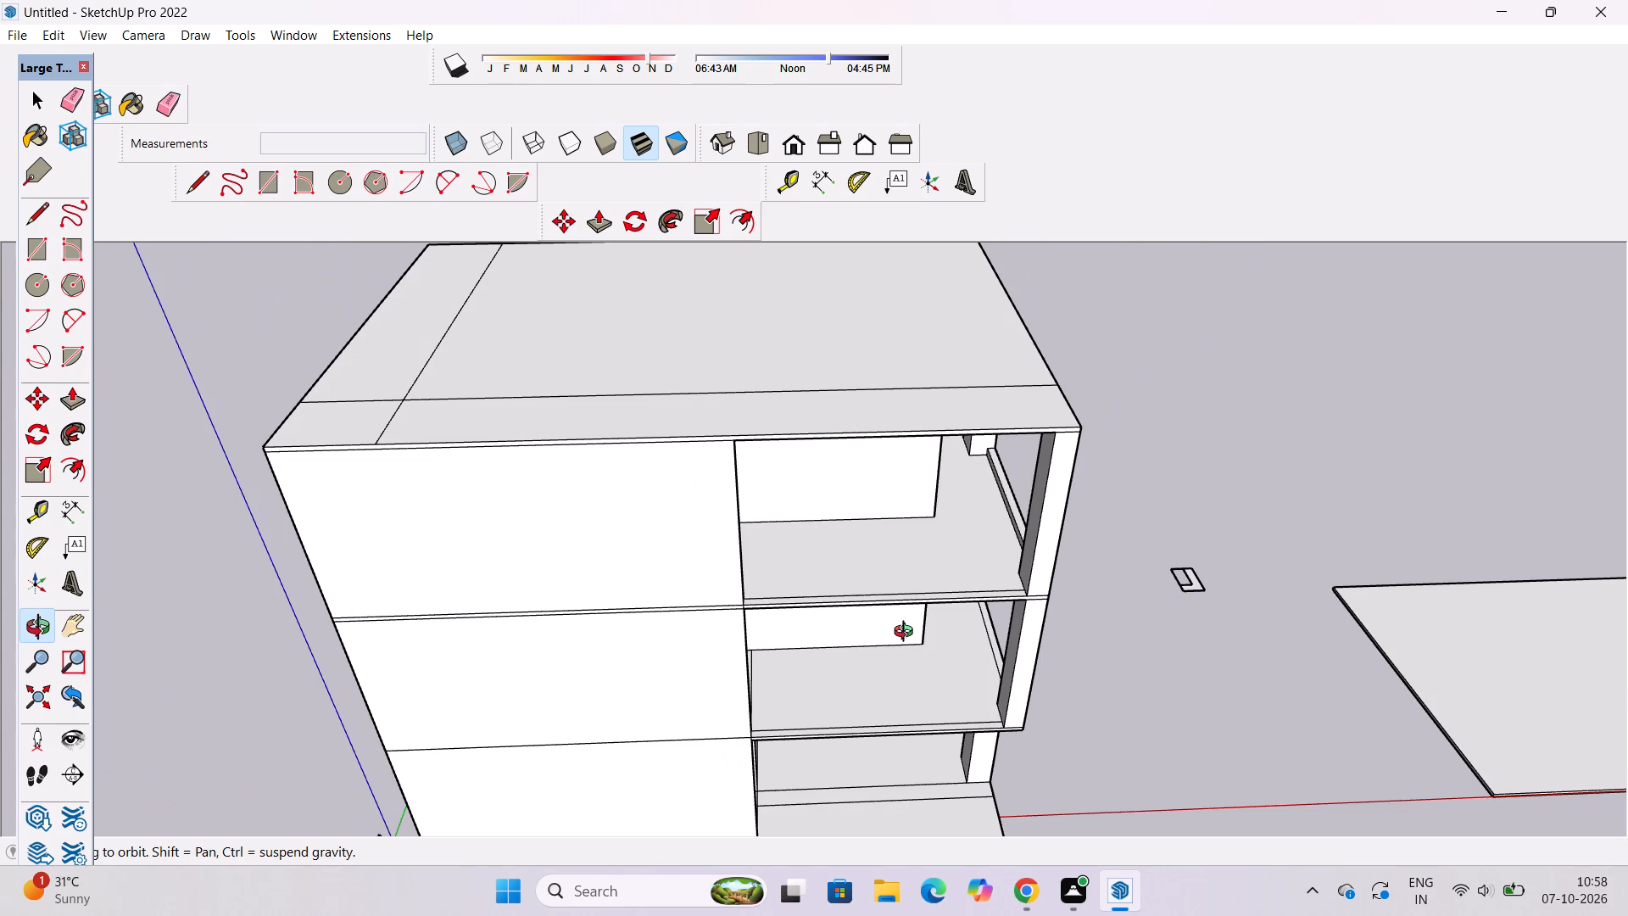
pyautogui.keyDown('shift'); pyautogui.moveTo(953, 628); pyautogui.dragTo(853, 673); pyautogui.keyUp('shift')
pyautogui.scroll(4, 853, 670)
pyautogui.keyDown('shift'); pyautogui.click(863, 666); pyautogui.keyUp('shift')
pyautogui.press('p')
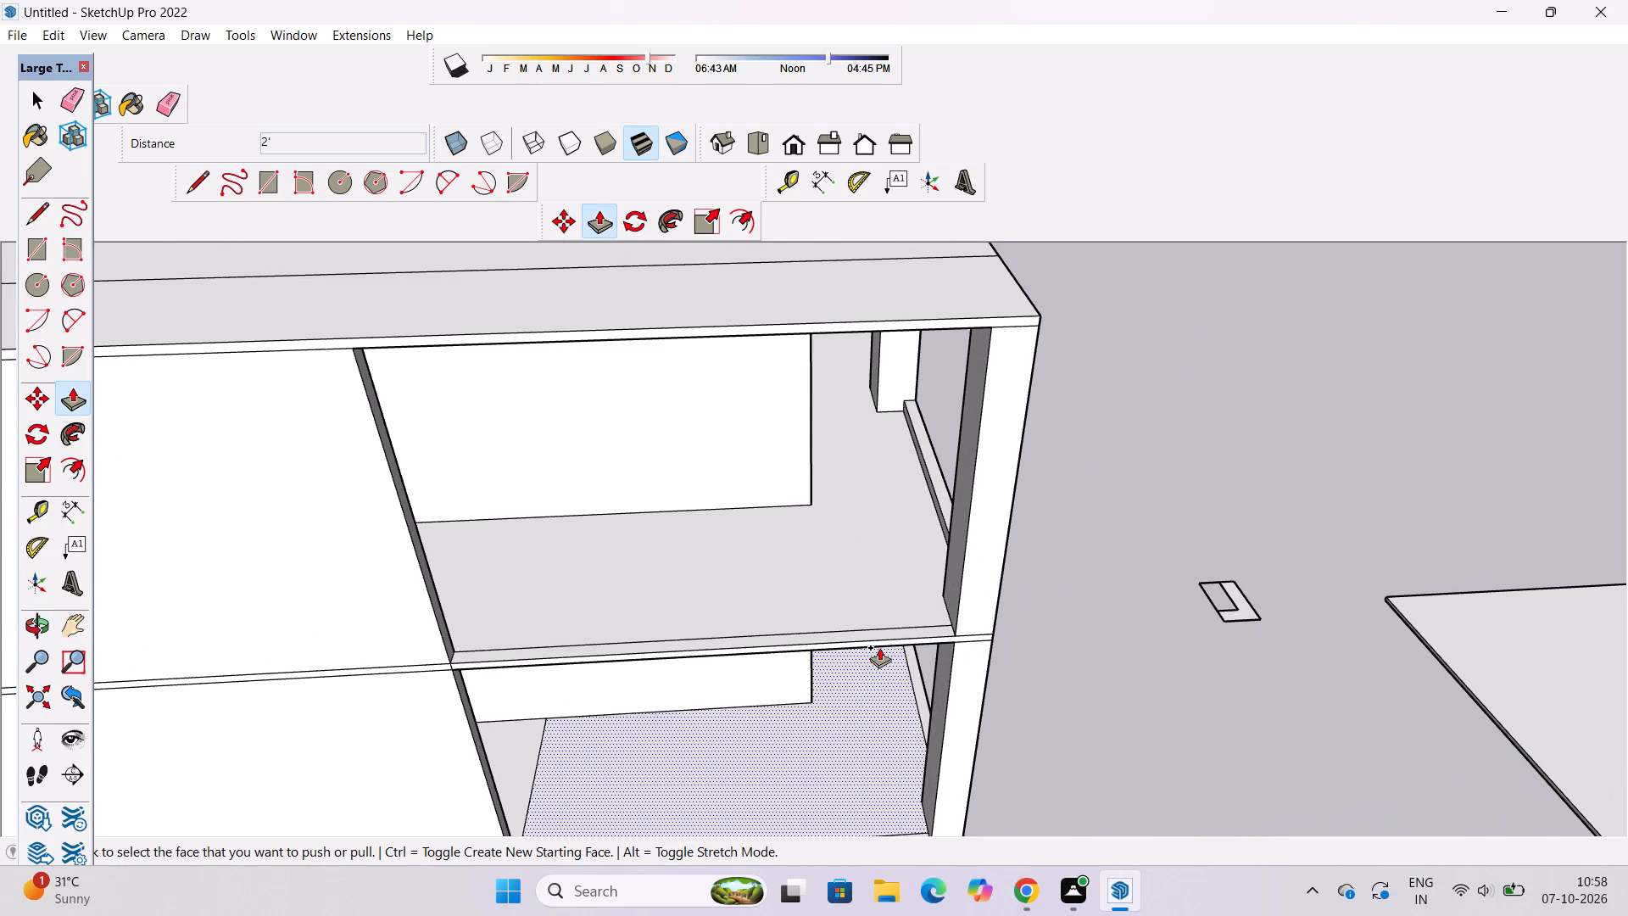
pyautogui.click(888, 634)
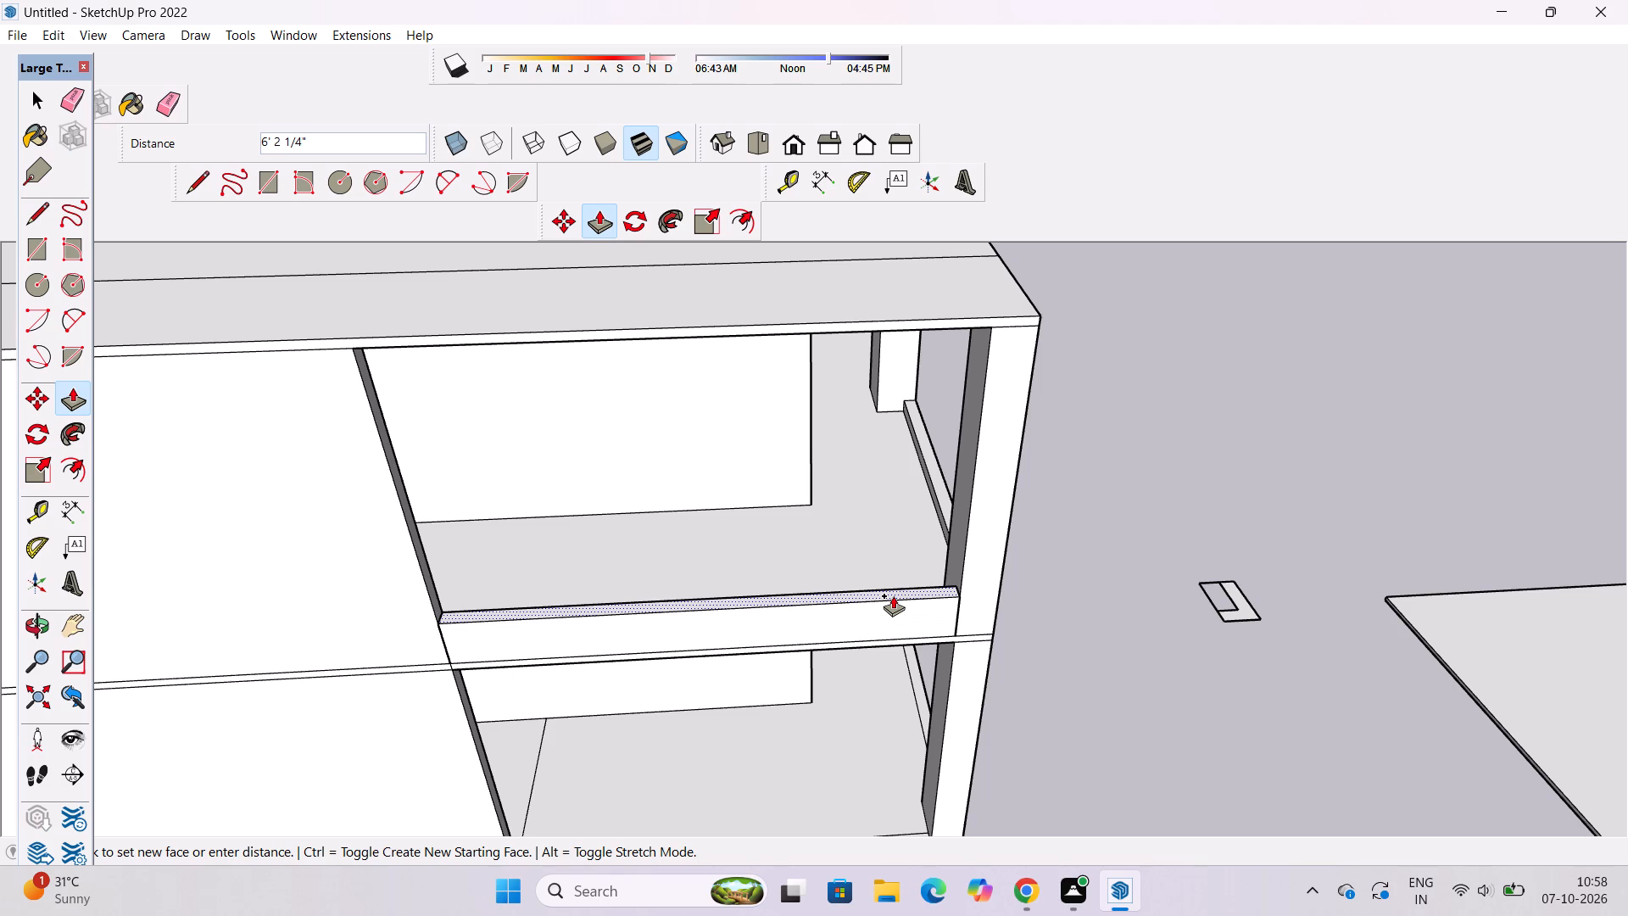
pyautogui.write("2'")
pyautogui.press('Return')
# Place a guide on the underside of the top storey's floor slab, 2' in from its outer edge at the red-axis side opening.
pyautogui.press('o')
pyautogui.scroll(-7, 839, 590)
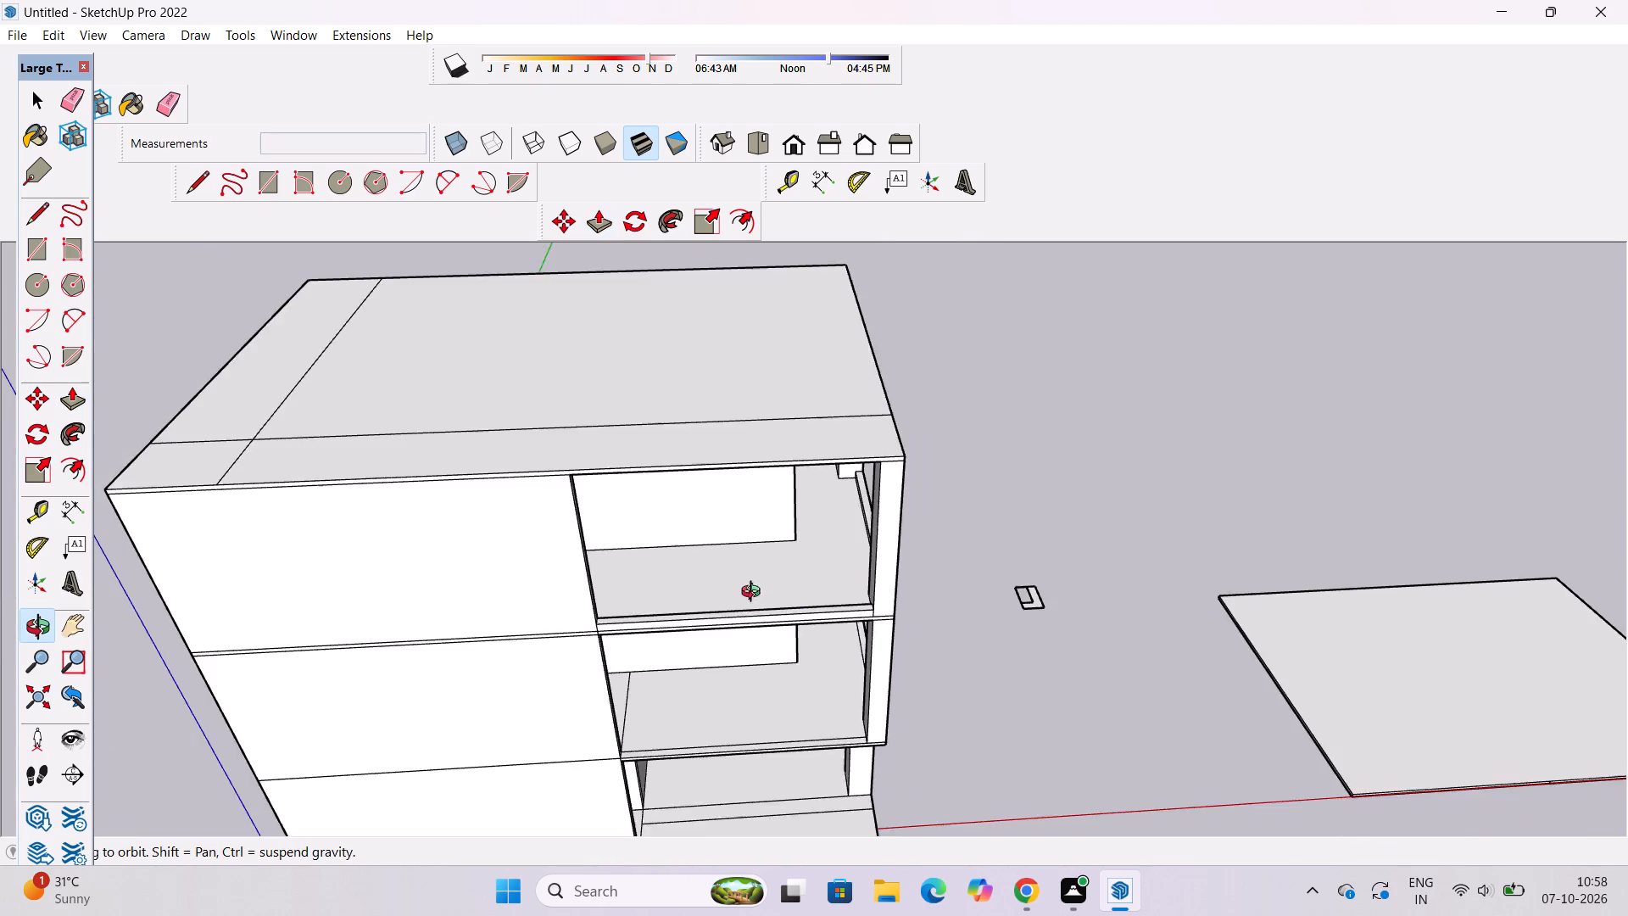
pyautogui.moveTo(779, 651); pyautogui.dragTo(798, 543)
pyautogui.scroll(6, 783, 590)
pyautogui.scroll(-1, 790, 588)
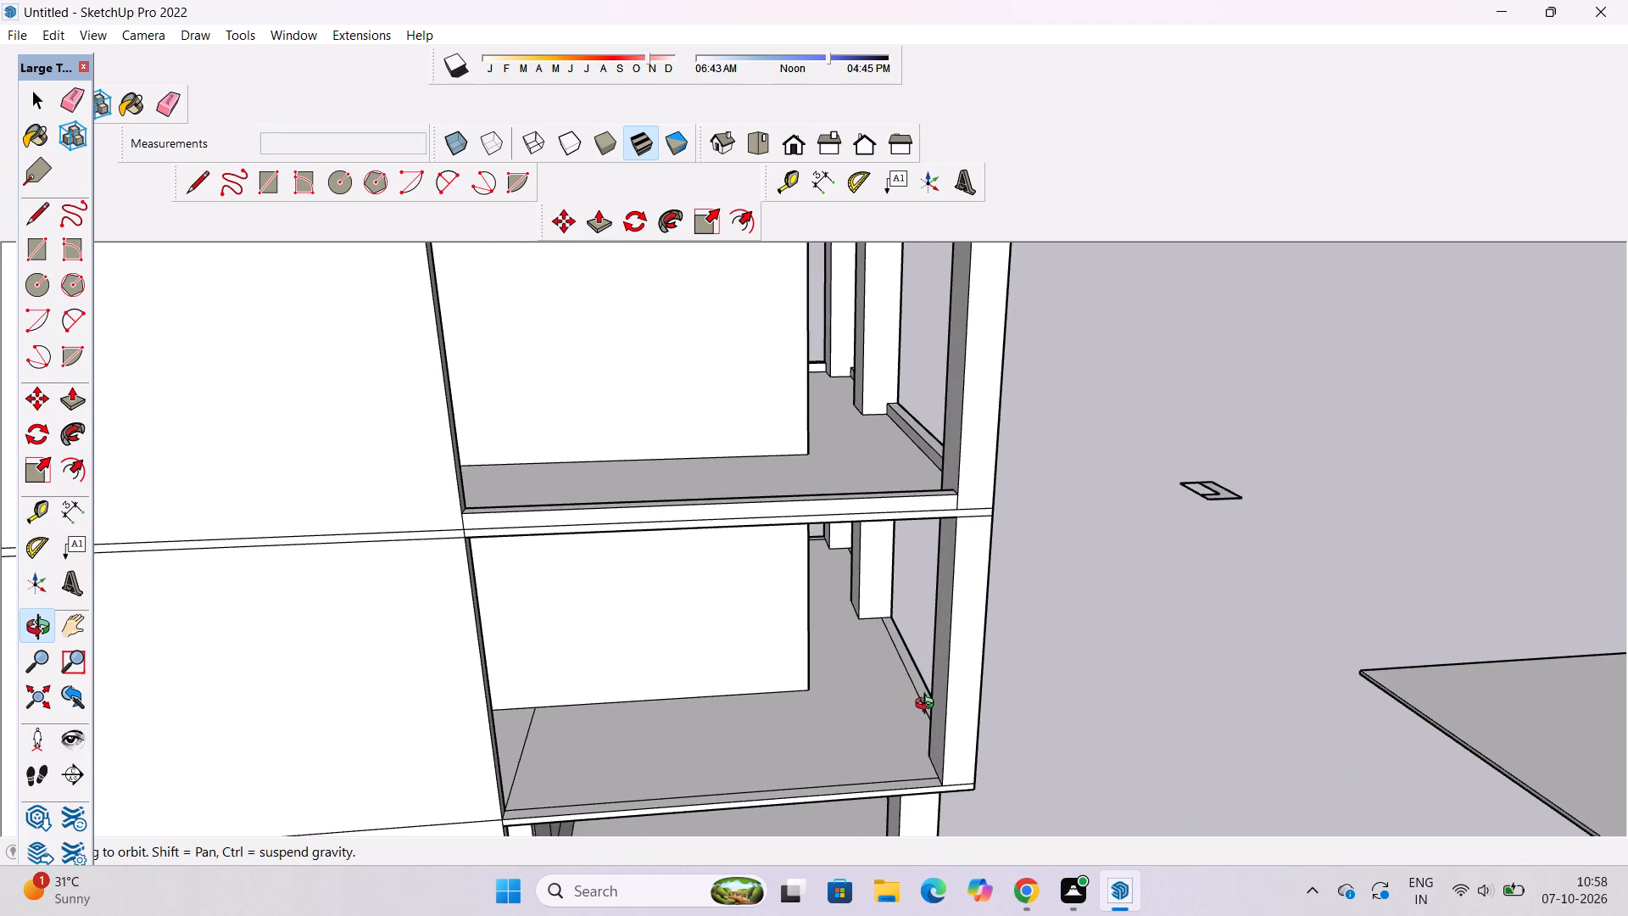
pyautogui.scroll(-3, 928, 706)
pyautogui.moveTo(978, 677); pyautogui.dragTo(847, 626)
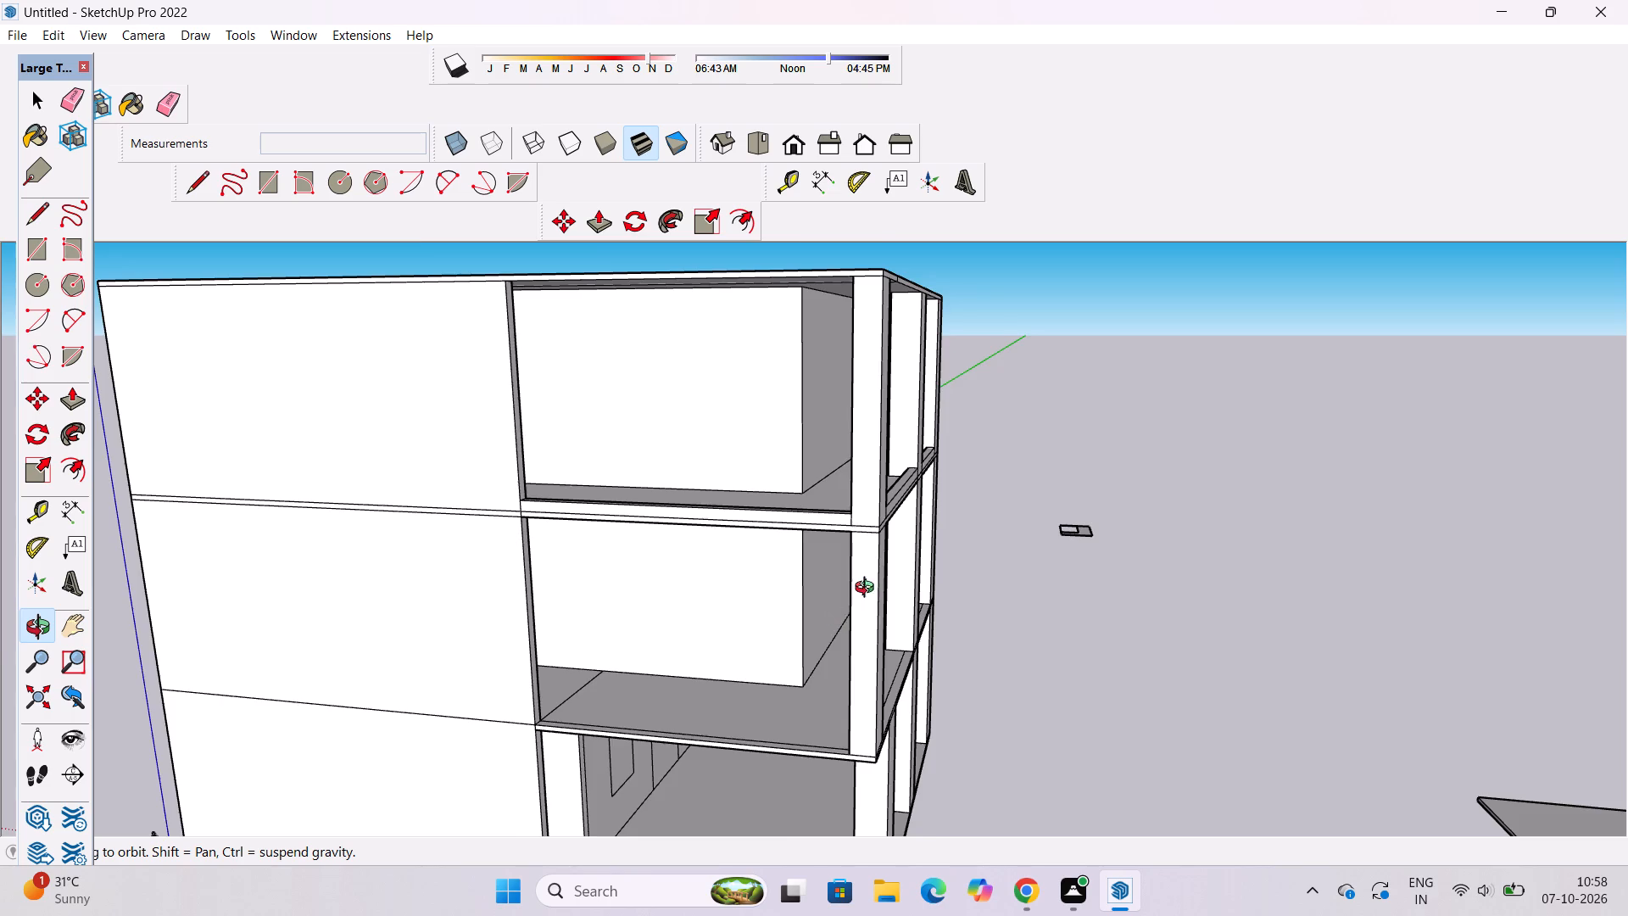
pyautogui.scroll(5, 868, 589)
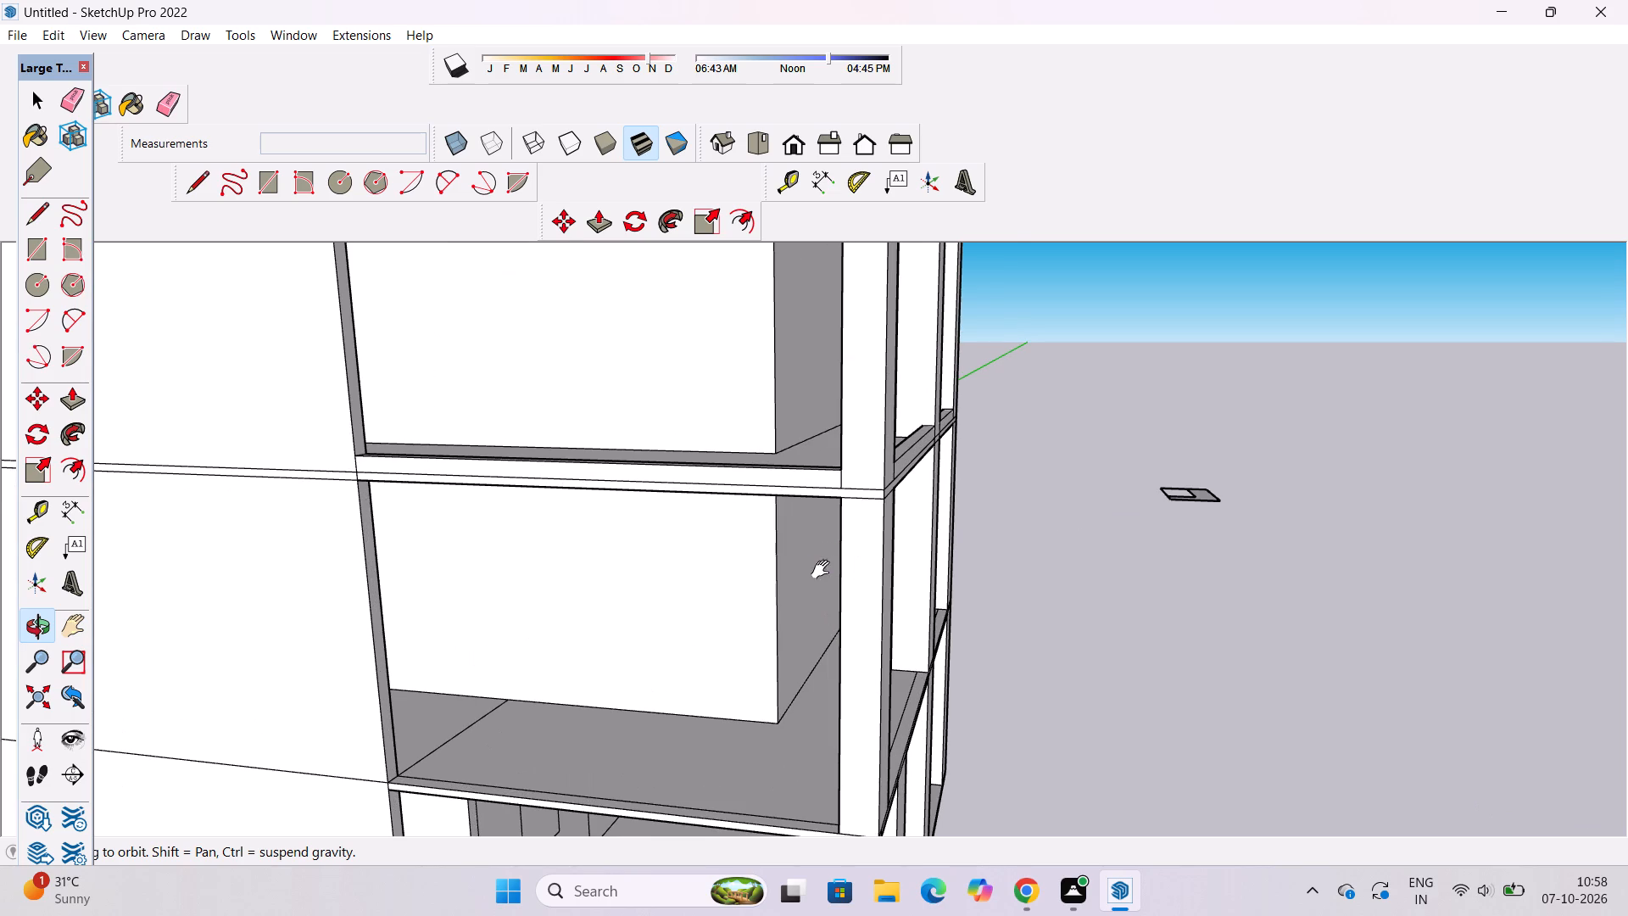
pyautogui.keyDown('shift'); pyautogui.moveTo(851, 588); pyautogui.dragTo(955, 640); pyautogui.keyUp('shift')
pyautogui.moveTo(827, 599); pyautogui.dragTo(882, 405)
pyautogui.scroll(-2, 915, 379)
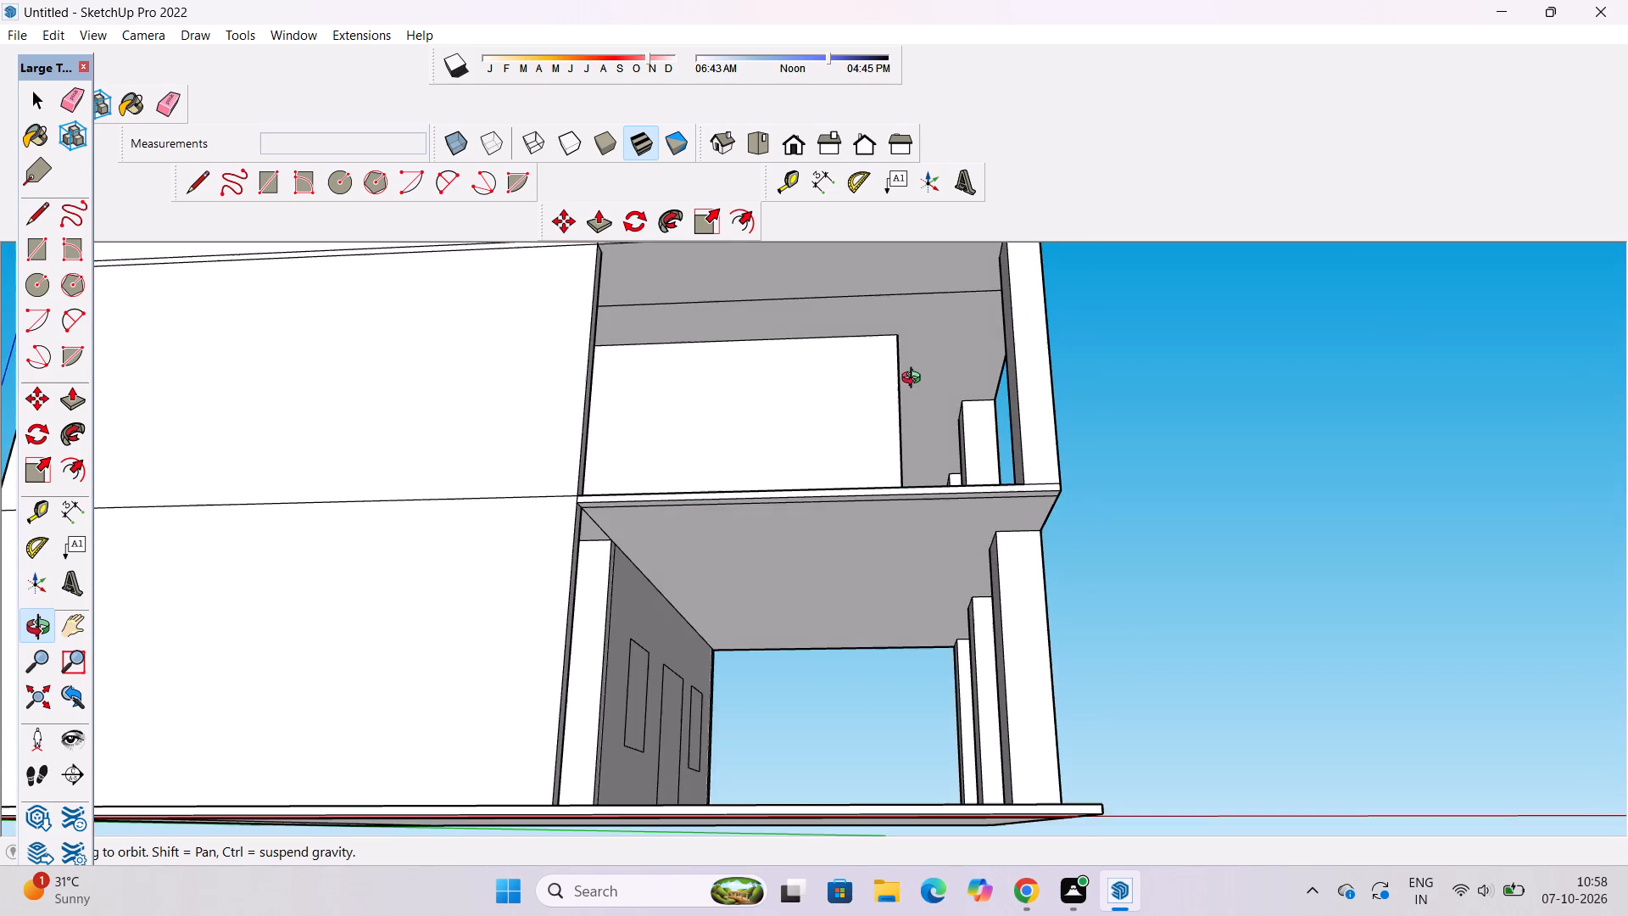
pyautogui.keyDown('shift'); pyautogui.moveTo(915, 380); pyautogui.dragTo(874, 568); pyautogui.keyUp('shift')
pyautogui.keyDown('shift'); pyautogui.scroll(3, 811, 527); pyautogui.keyUp('shift')
pyautogui.keyDown('shift'); pyautogui.moveTo(748, 528); pyautogui.dragTo(727, 554); pyautogui.keyUp('shift')
pyautogui.moveTo(629, 539); pyautogui.dragTo(709, 459)
pyautogui.moveTo(722, 455); pyautogui.dragTo(618, 517)
pyautogui.scroll(4, 728, 477)
pyautogui.keyDown('shift'); pyautogui.moveTo(726, 477); pyautogui.dragTo(772, 500); pyautogui.keyUp('shift')
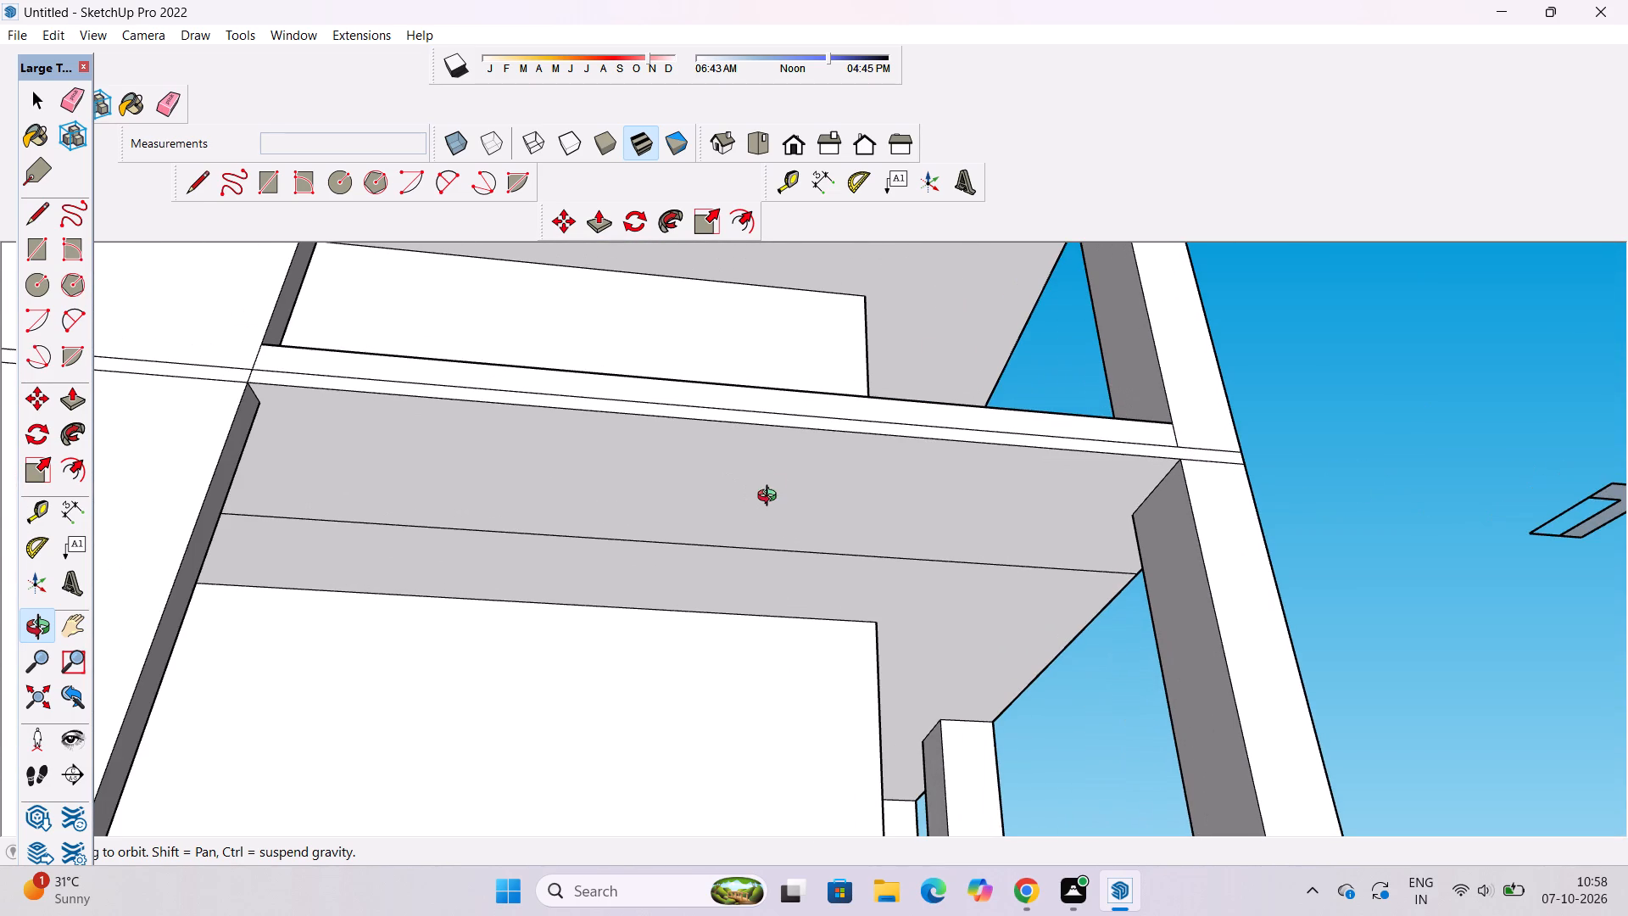
pyautogui.press('t')
pyautogui.click(747, 429)
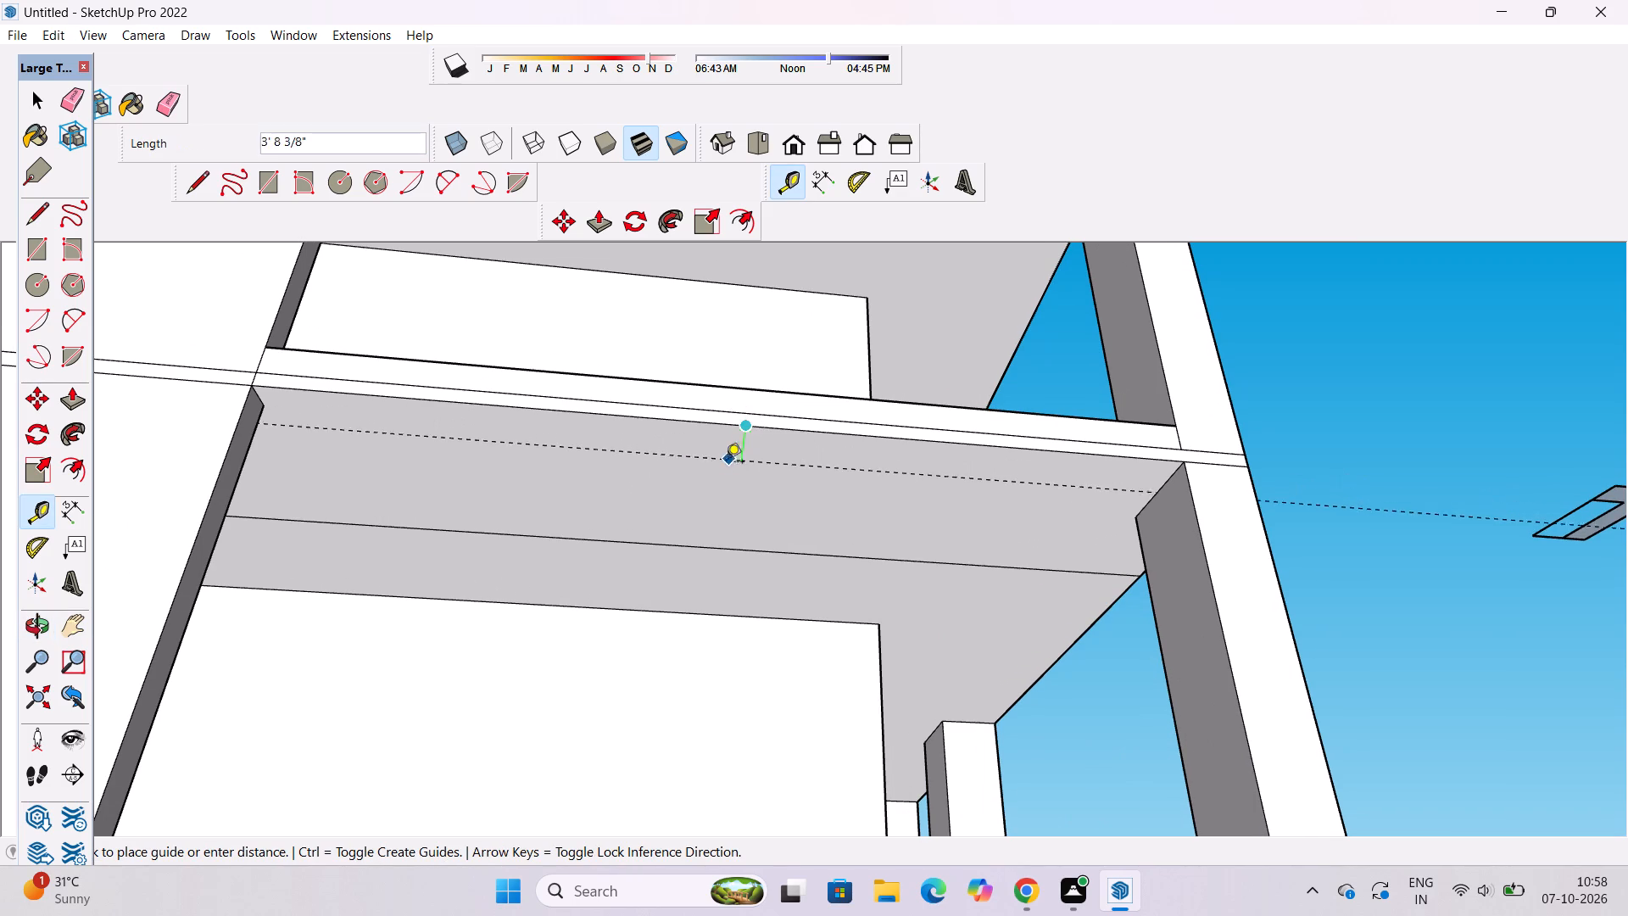
pyautogui.click(265, 411)
pyautogui.press('space')
# Draw an edge along the guide from the corner pillar to the solid wall on the slab's underside, and erase the guide.
pyautogui.press('l')
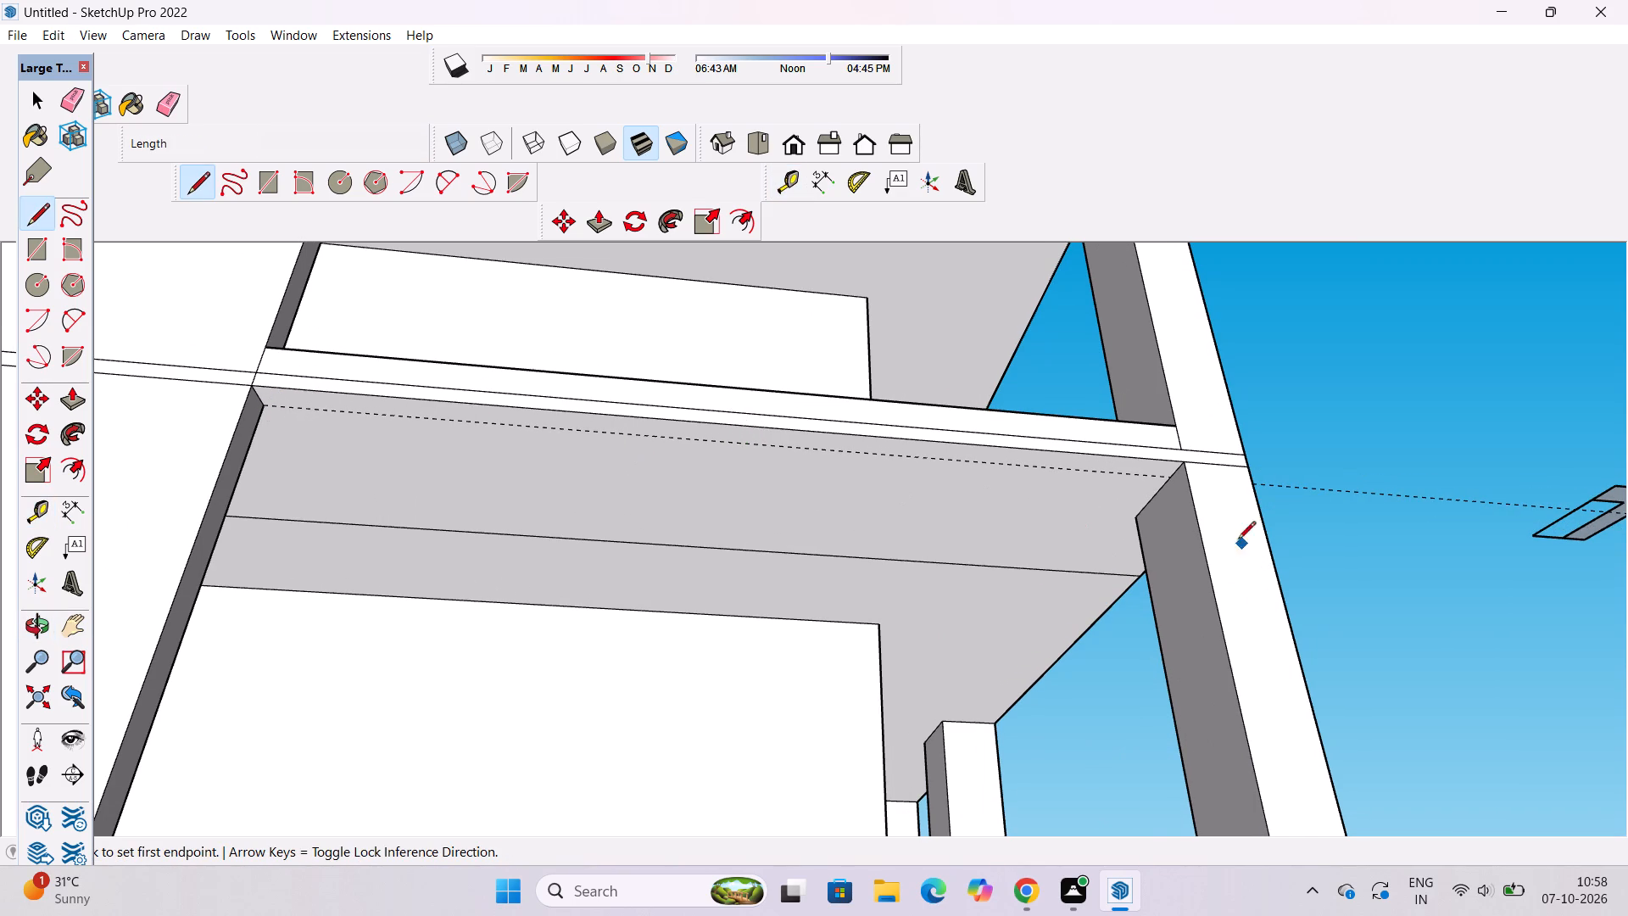
pyautogui.scroll(5, 1174, 479)
pyautogui.click(1169, 478)
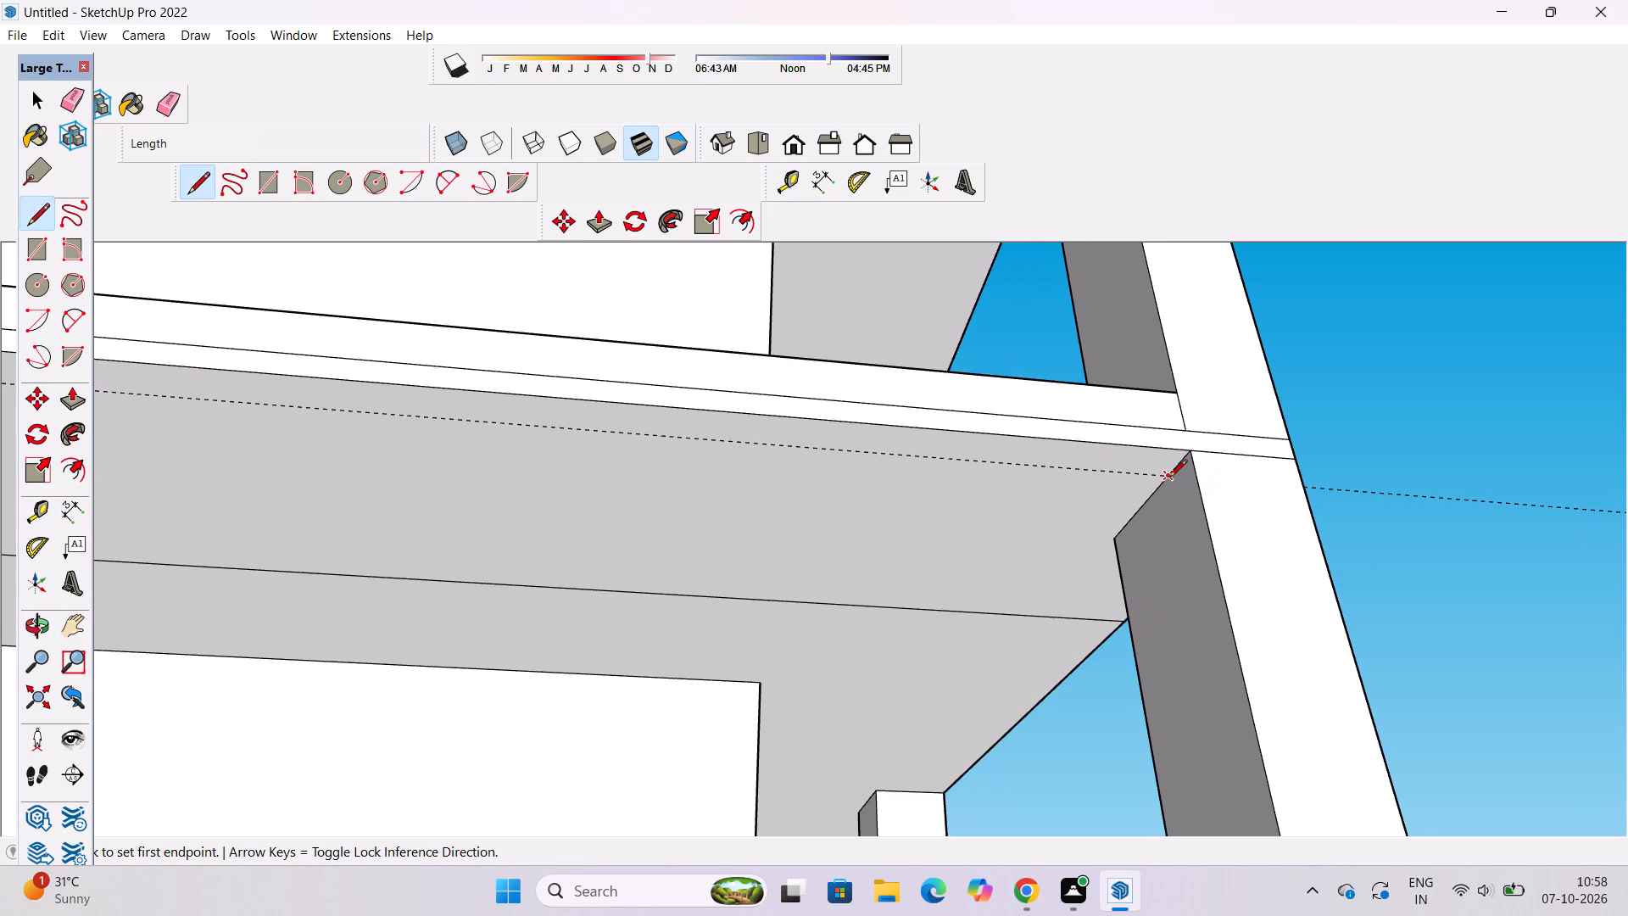
pyautogui.scroll(-5, 1169, 478)
pyautogui.click(223, 407)
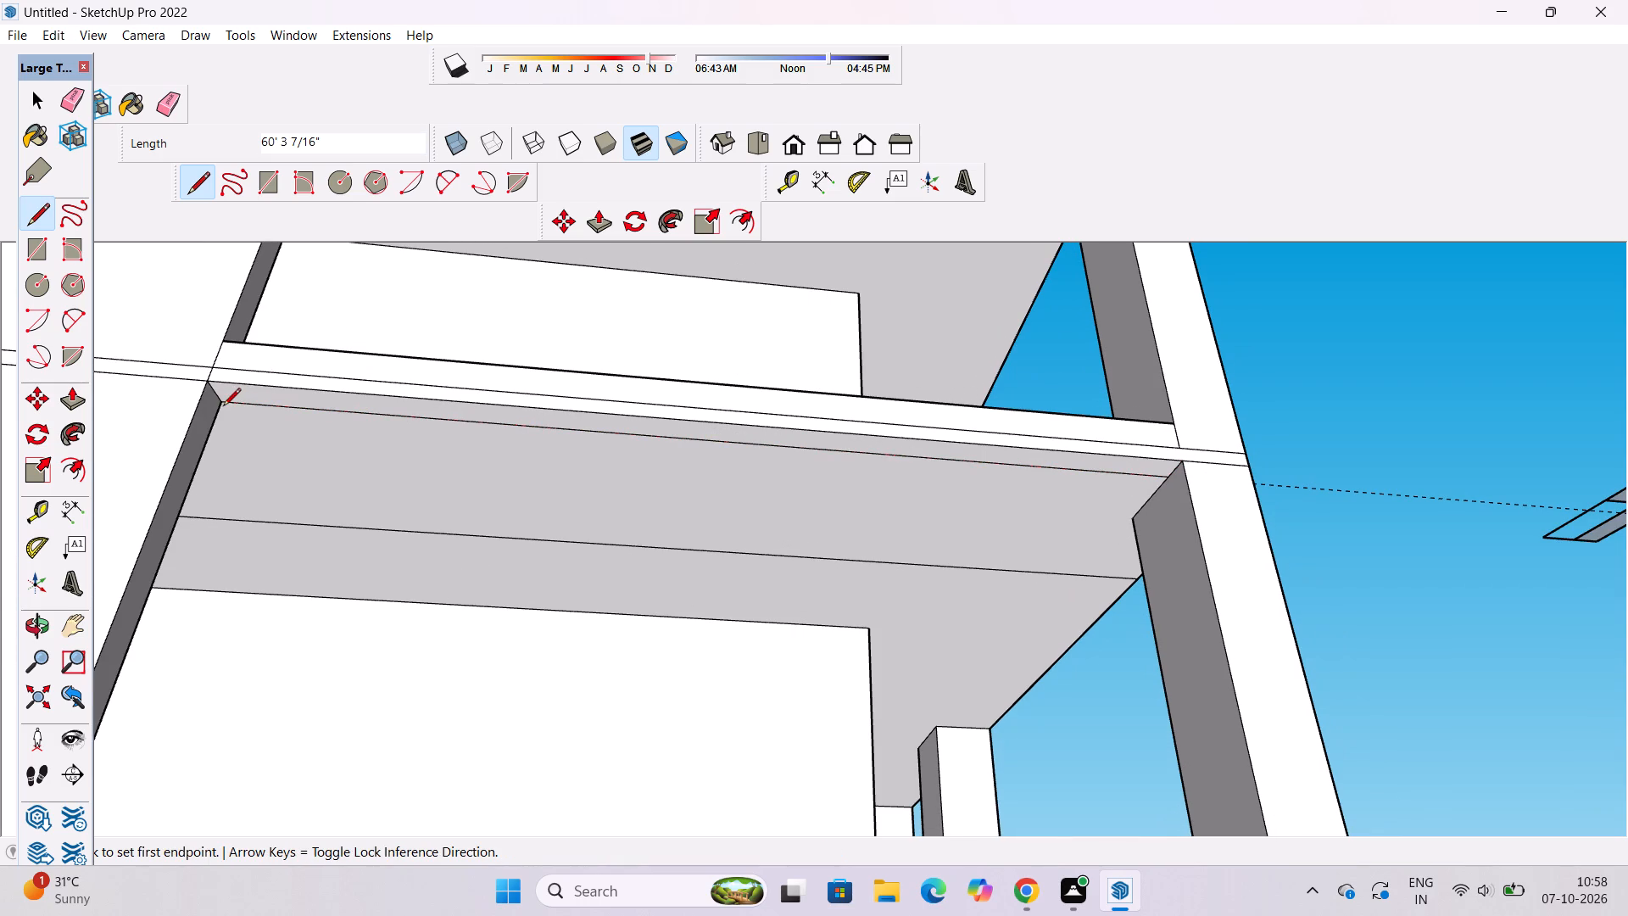
pyautogui.press('space')
pyautogui.press('e')
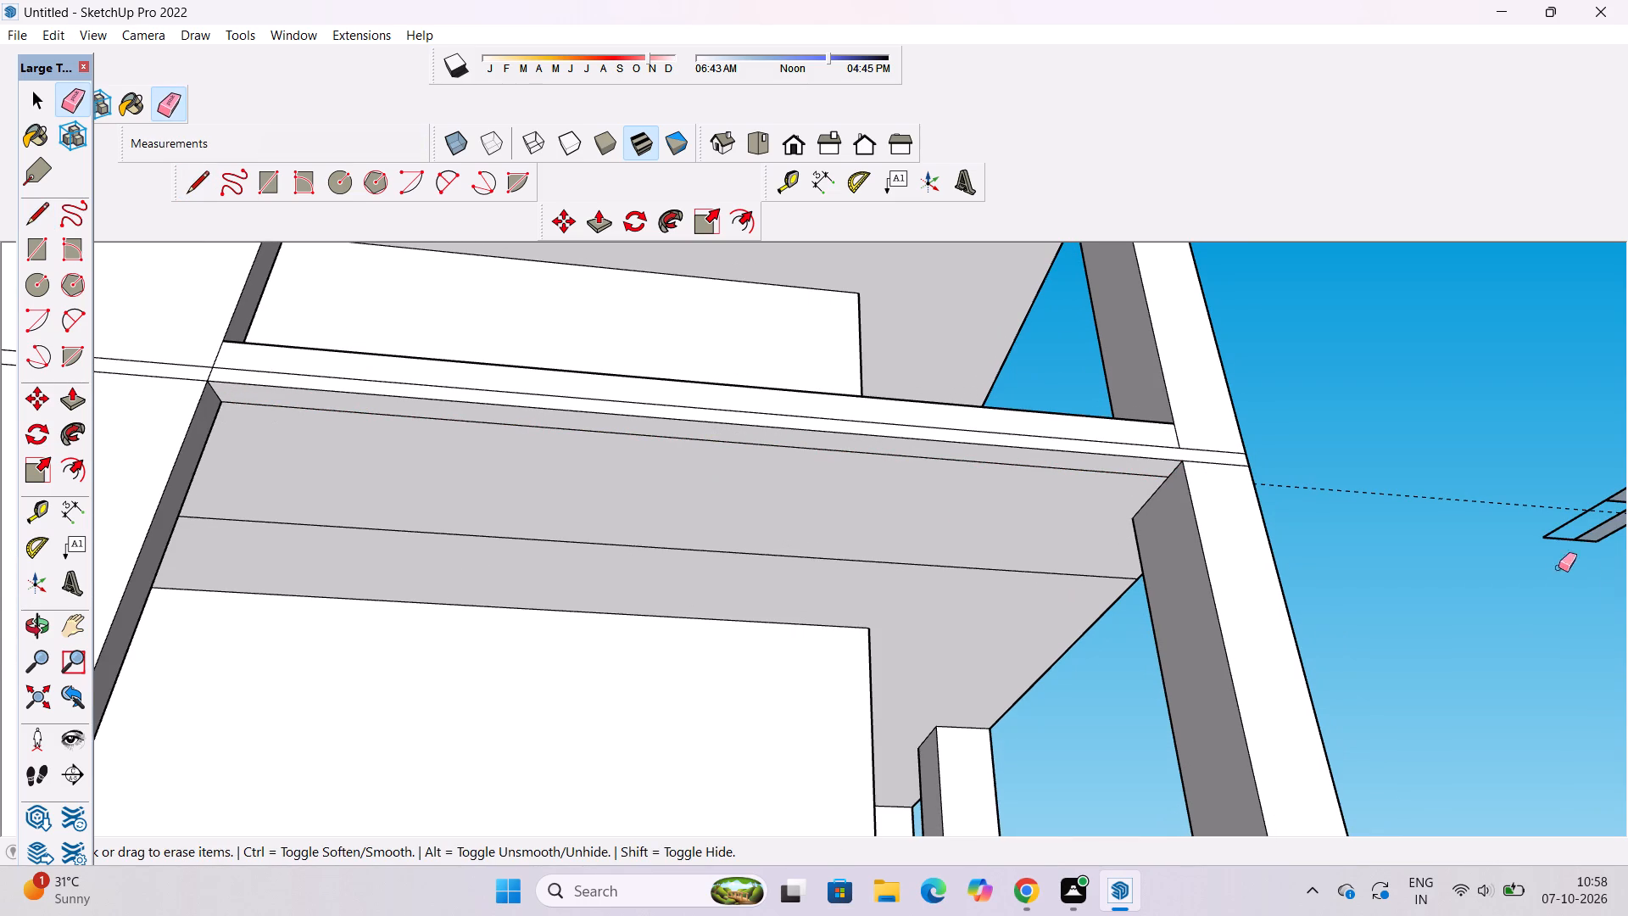
pyautogui.moveTo(1433, 461); pyautogui.dragTo(1423, 507)
pyautogui.press('space')
# Start pulling the new underside strip downward to form a beam below the slab edge between the corner pillar and wall.
pyautogui.press('p')
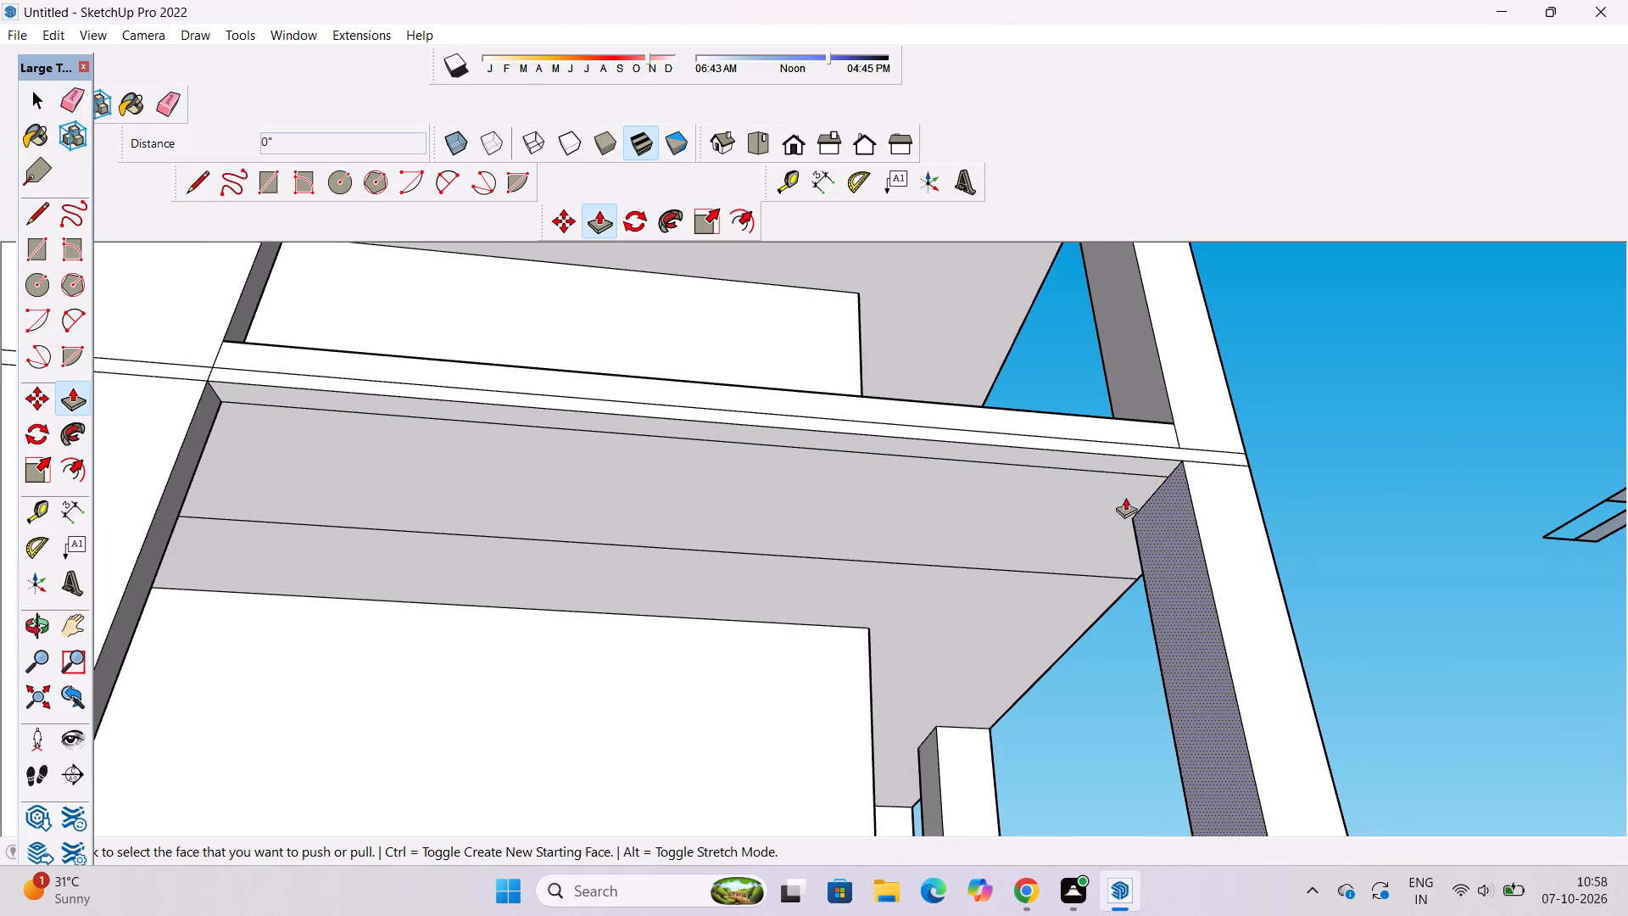
pyautogui.click(1114, 462)
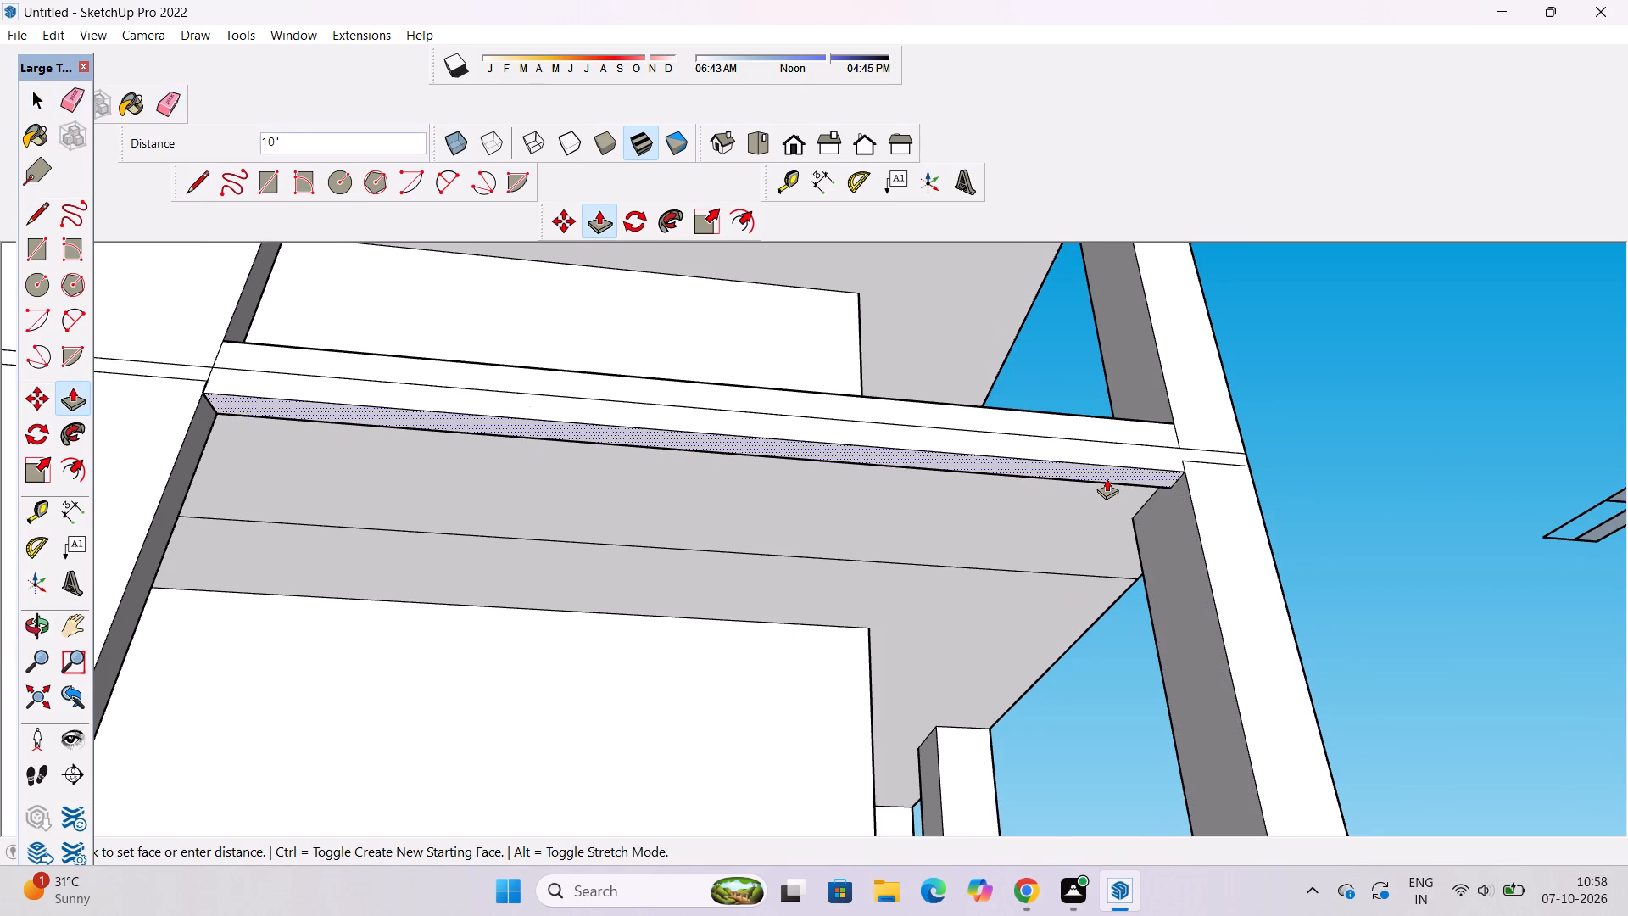
# Examine the beam and slab edge at the top storey's red-axis side opening, between the corner pillar and solid wall.
pyautogui.press('o')
pyautogui.scroll(-4, 1129, 416)
pyautogui.moveTo(1137, 437); pyautogui.dragTo(1137, 506)
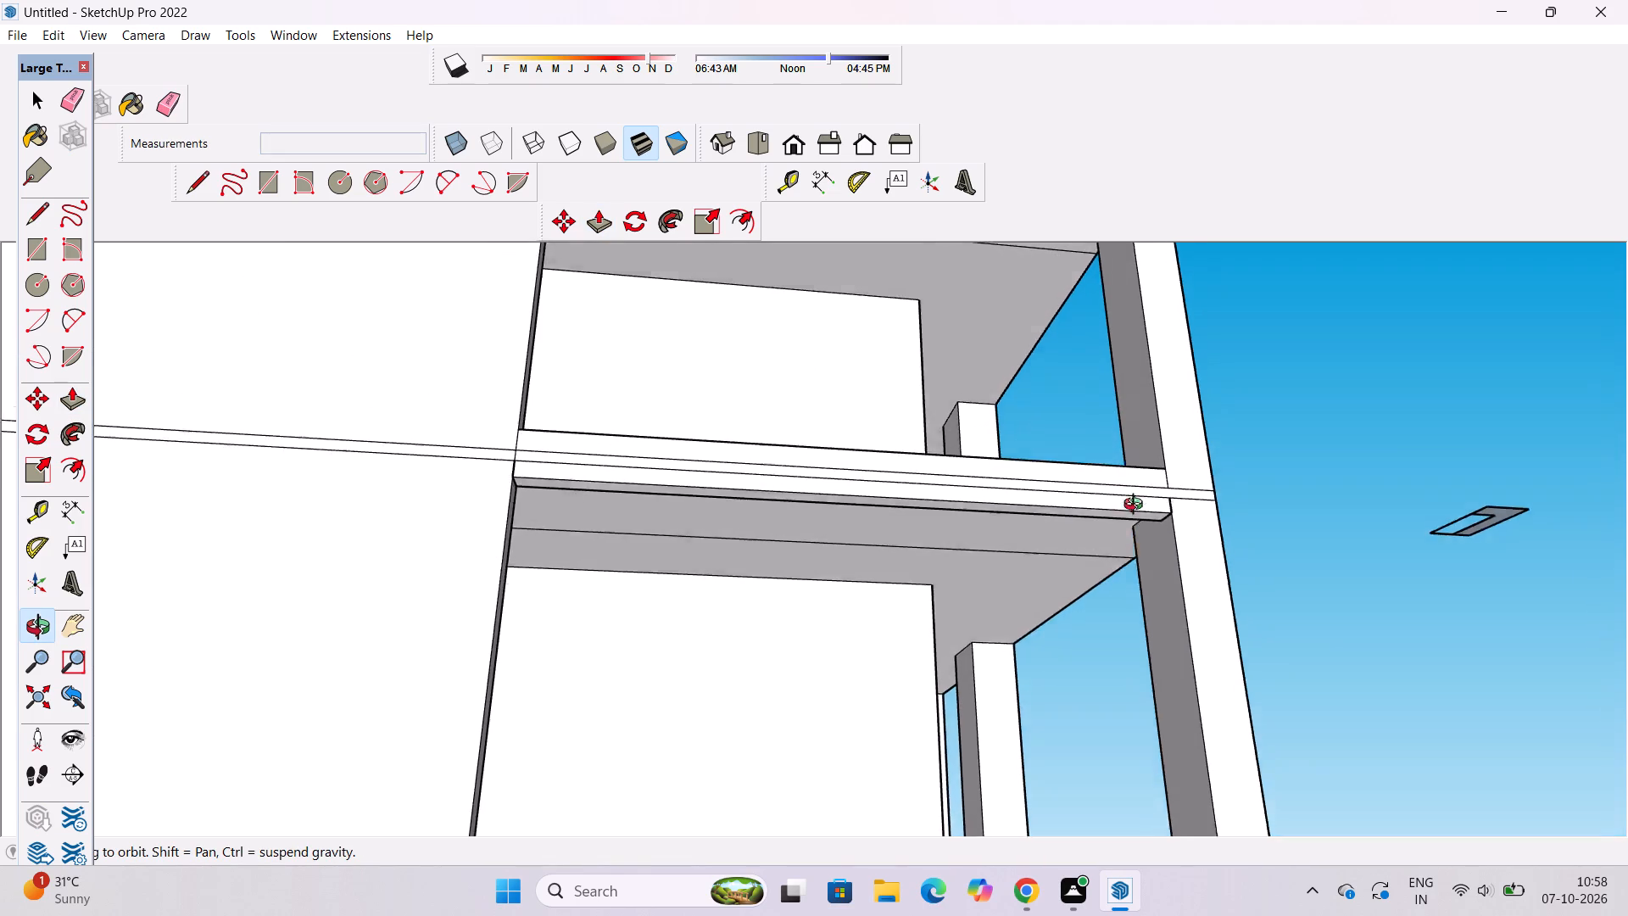
pyautogui.moveTo(1137, 506); pyautogui.dragTo(1137, 527)
pyautogui.keyDown('shift'); pyautogui.moveTo(1112, 589); pyautogui.dragTo(1116, 490); pyautogui.keyUp('shift')
pyautogui.scroll(-5, 1116, 453)
pyautogui.moveTo(1117, 453); pyautogui.dragTo(1104, 548)
pyautogui.scroll(2, 1090, 548)
pyautogui.keyDown('shift'); pyautogui.moveTo(1105, 526); pyautogui.dragTo(990, 511); pyautogui.keyUp('shift')
pyautogui.scroll(4, 1047, 478)
pyautogui.keyDown('shift'); pyautogui.moveTo(1047, 478); pyautogui.dragTo(1041, 449); pyautogui.keyUp('shift')
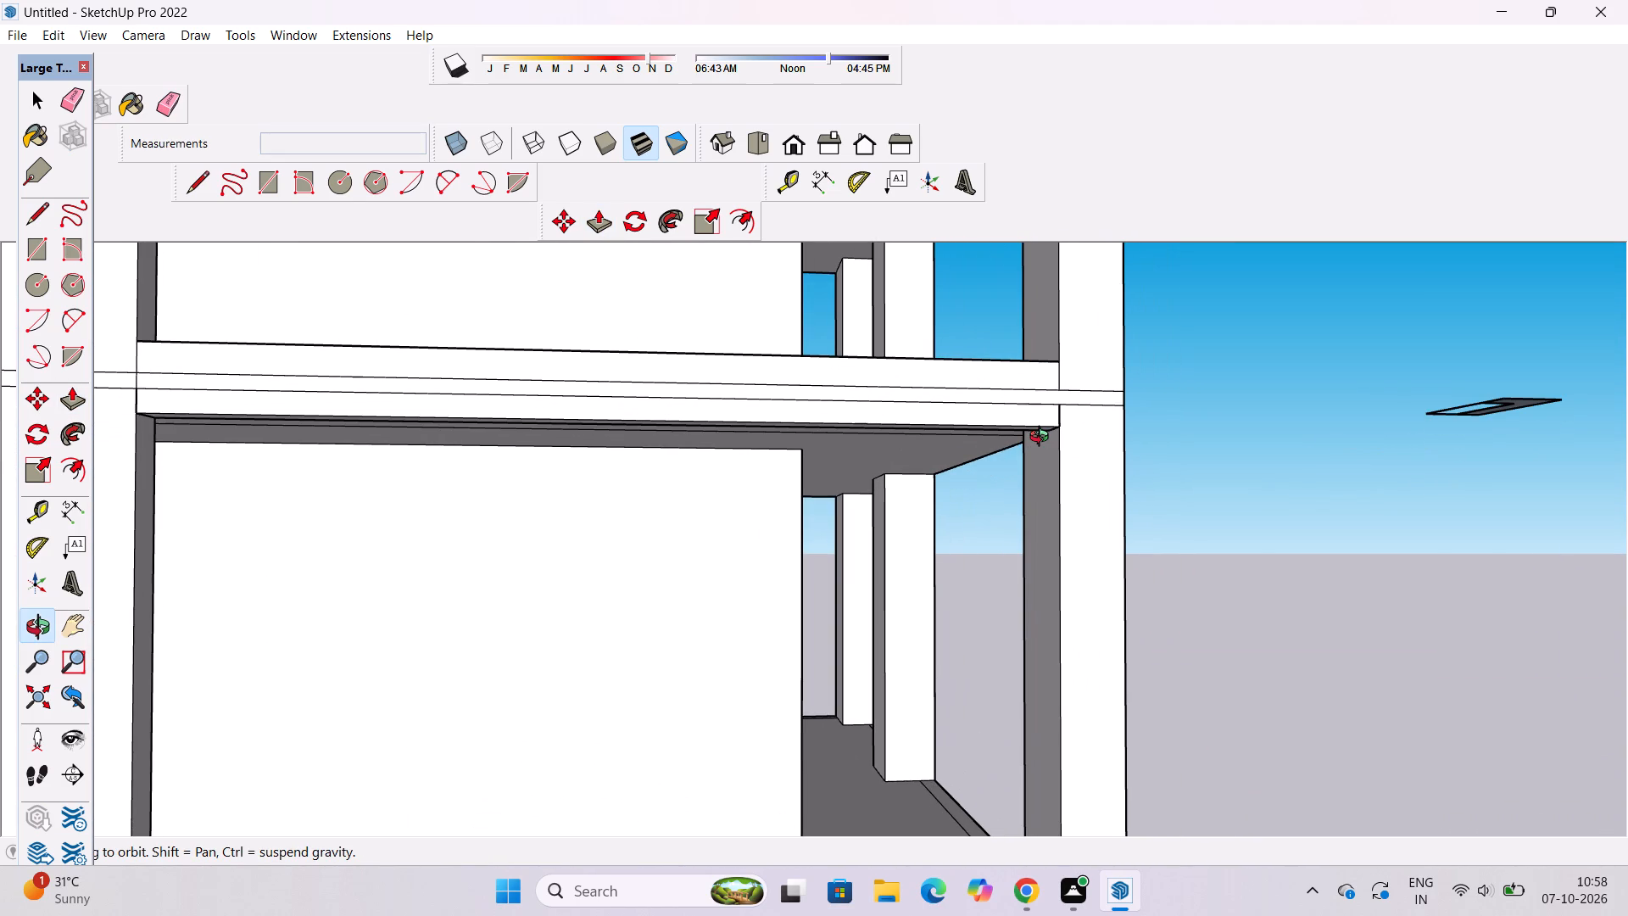
pyautogui.scroll(5, 1071, 388)
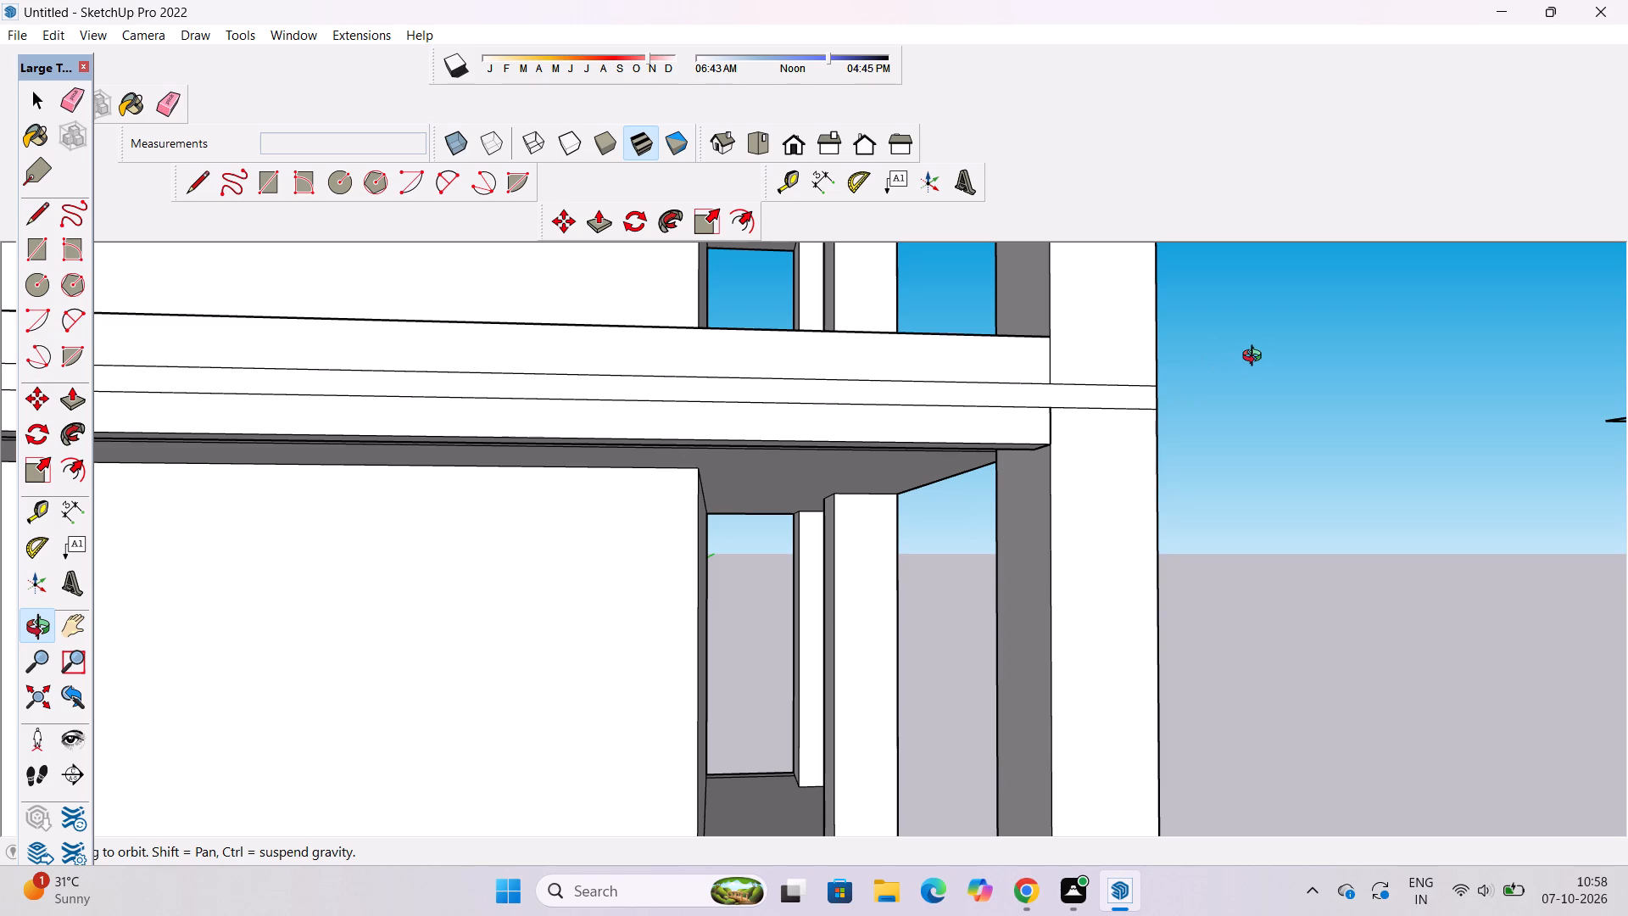
pyautogui.scroll(-1, 1301, 392)
pyautogui.keyDown('shift'); pyautogui.moveTo(1290, 398); pyautogui.dragTo(1321, 420); pyautogui.keyUp('shift')
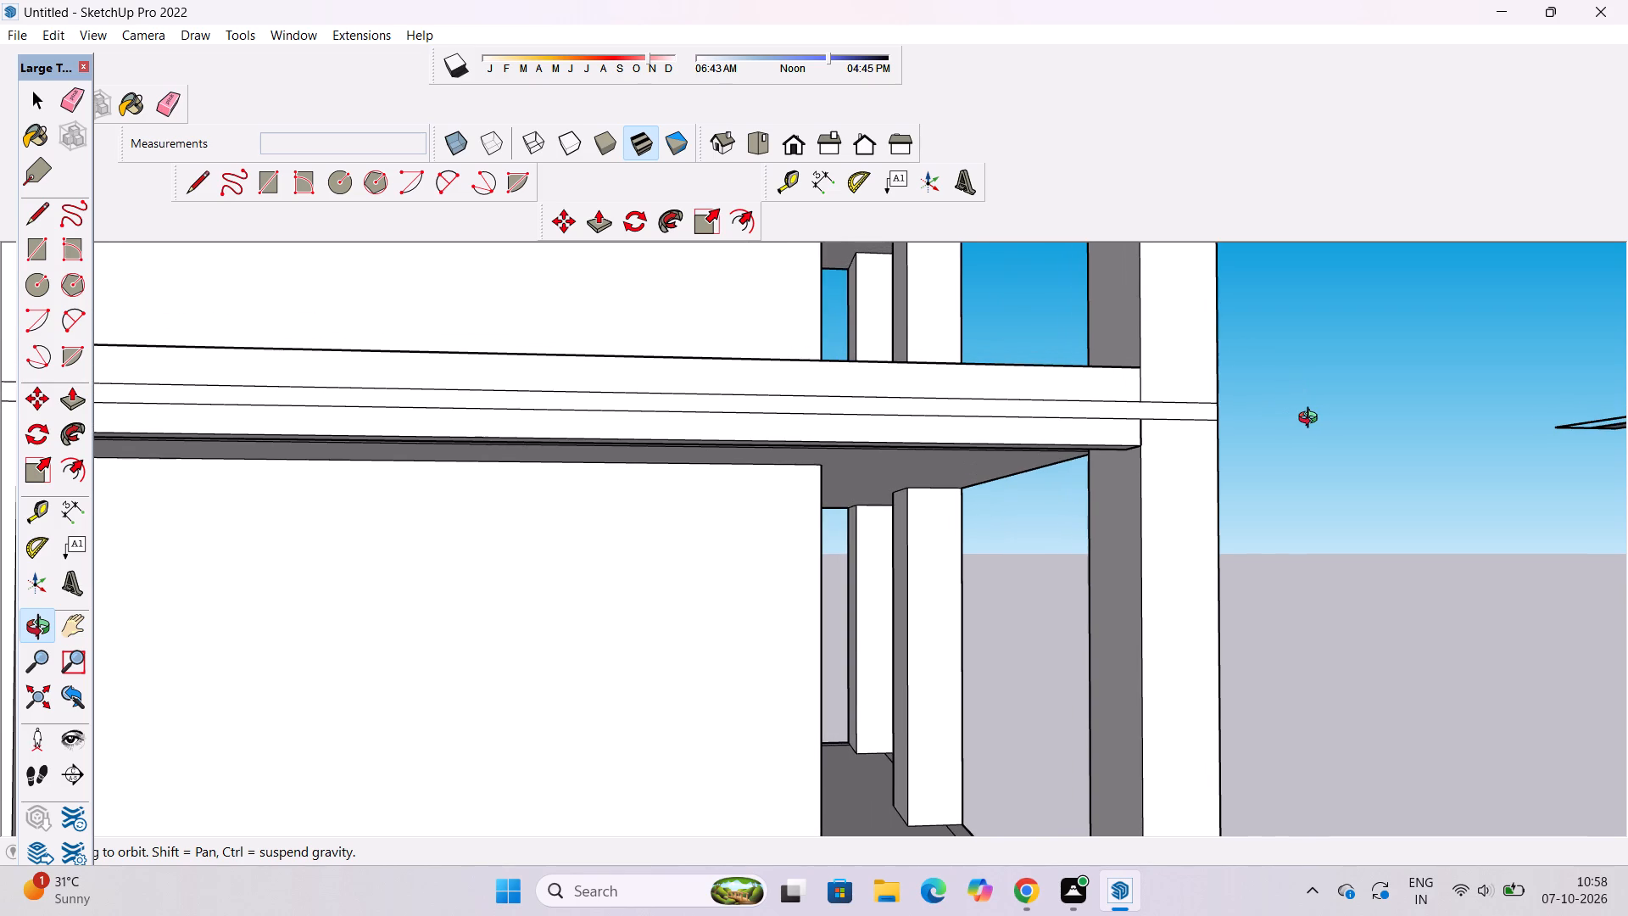
pyautogui.scroll(-3, 1302, 420)
pyautogui.keyDown('shift'); pyautogui.moveTo(1297, 423); pyautogui.dragTo(1314, 485); pyautogui.keyUp('shift')
pyautogui.keyDown('shift'); pyautogui.moveTo(1308, 453); pyautogui.dragTo(1311, 499); pyautogui.keyUp('shift')
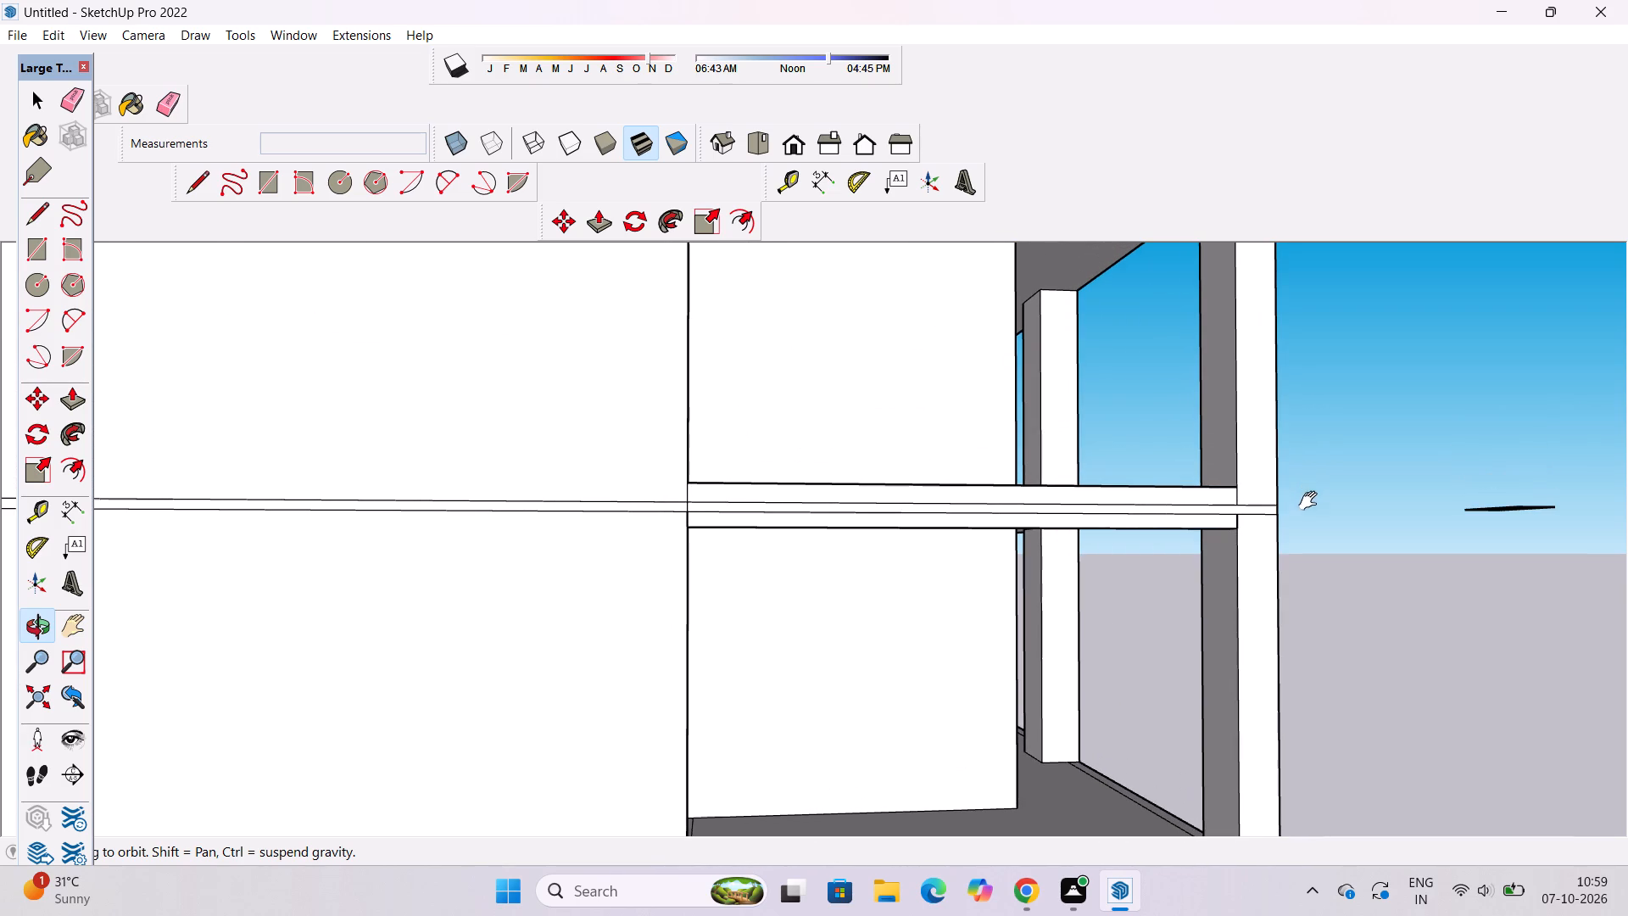
pyautogui.scroll(-3, 1290, 507)
pyautogui.scroll(1, 1312, 520)
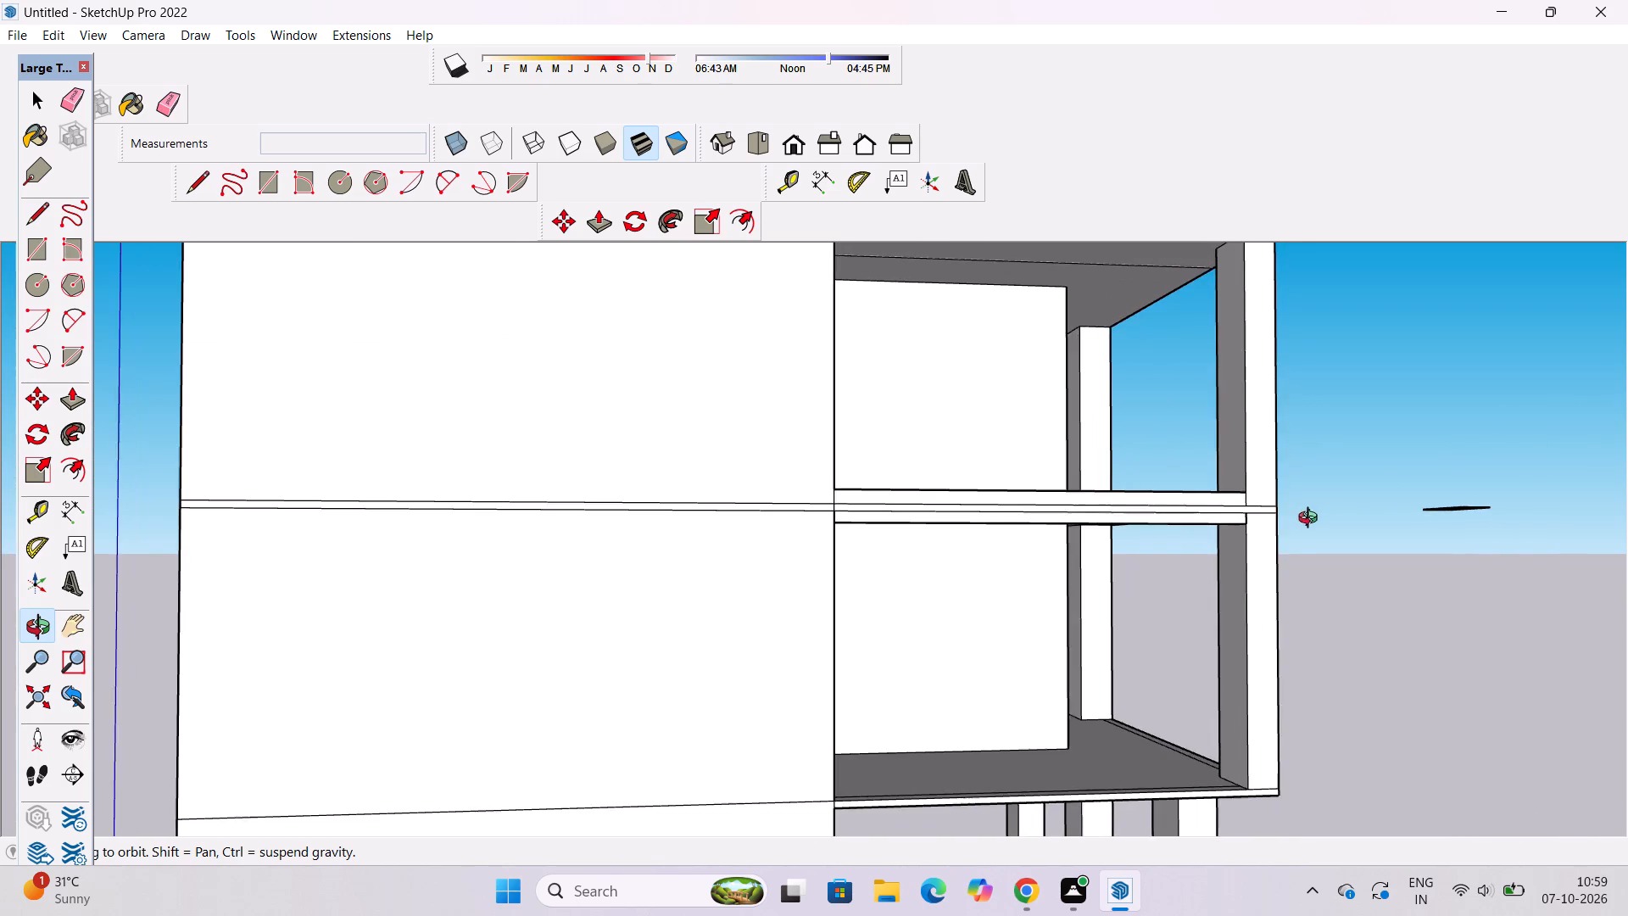
pyautogui.moveTo(1391, 494); pyautogui.dragTo(1307, 534)
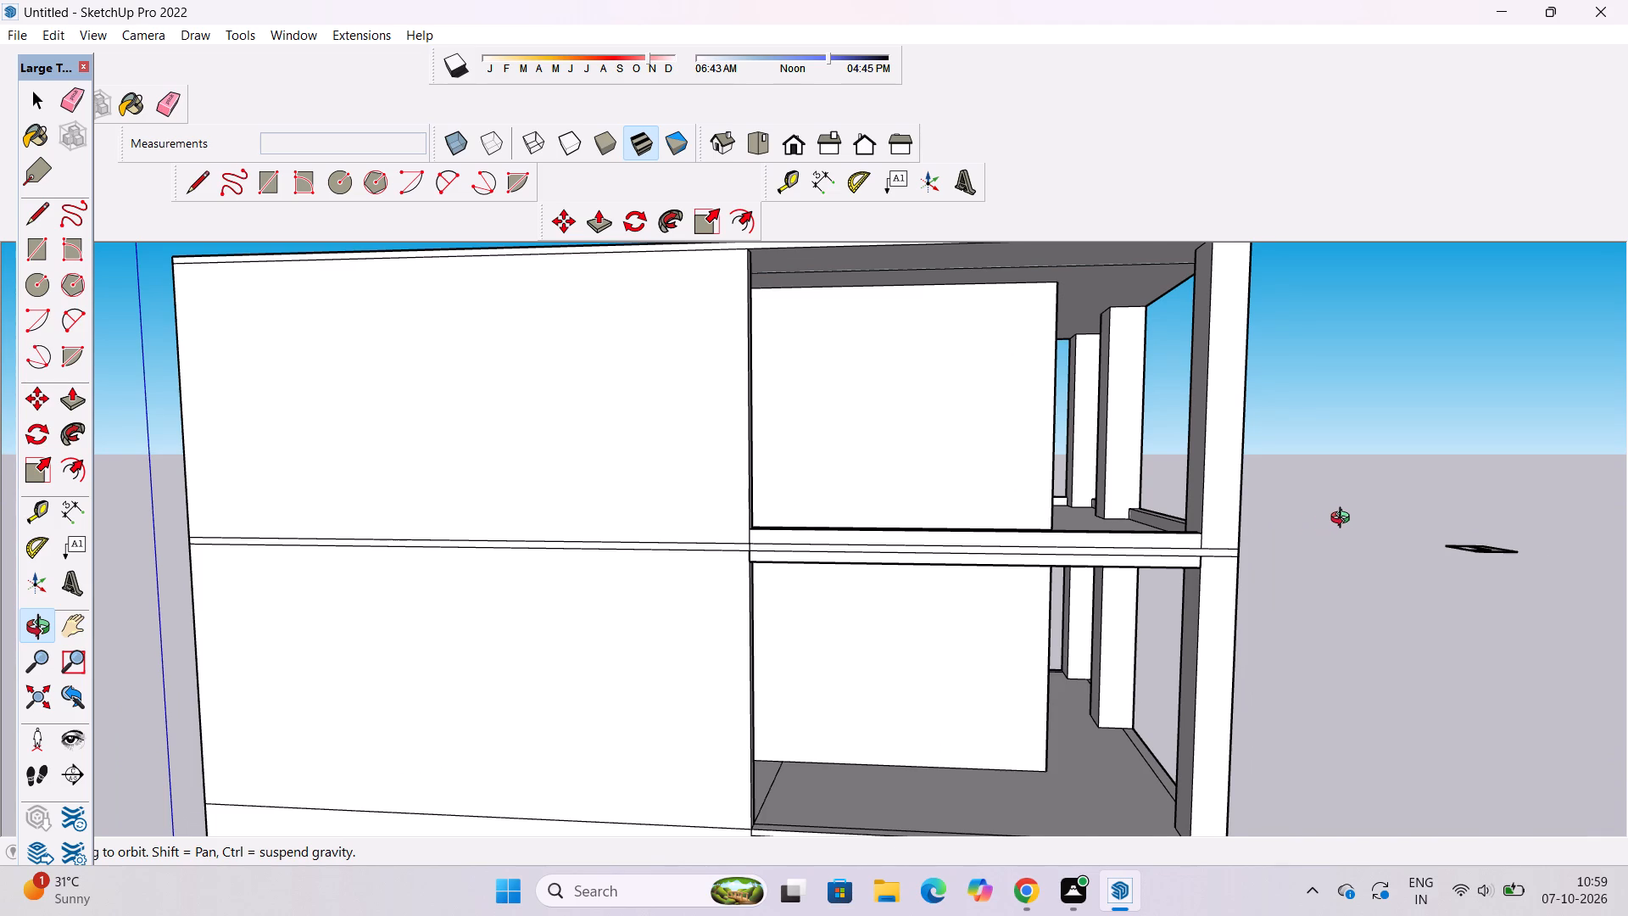
pyautogui.scroll(3, 1344, 520)
pyautogui.scroll(-6, 1179, 534)
pyautogui.keyDown('shift'); pyautogui.moveTo(1177, 535); pyautogui.dragTo(1190, 584); pyautogui.keyUp('shift')
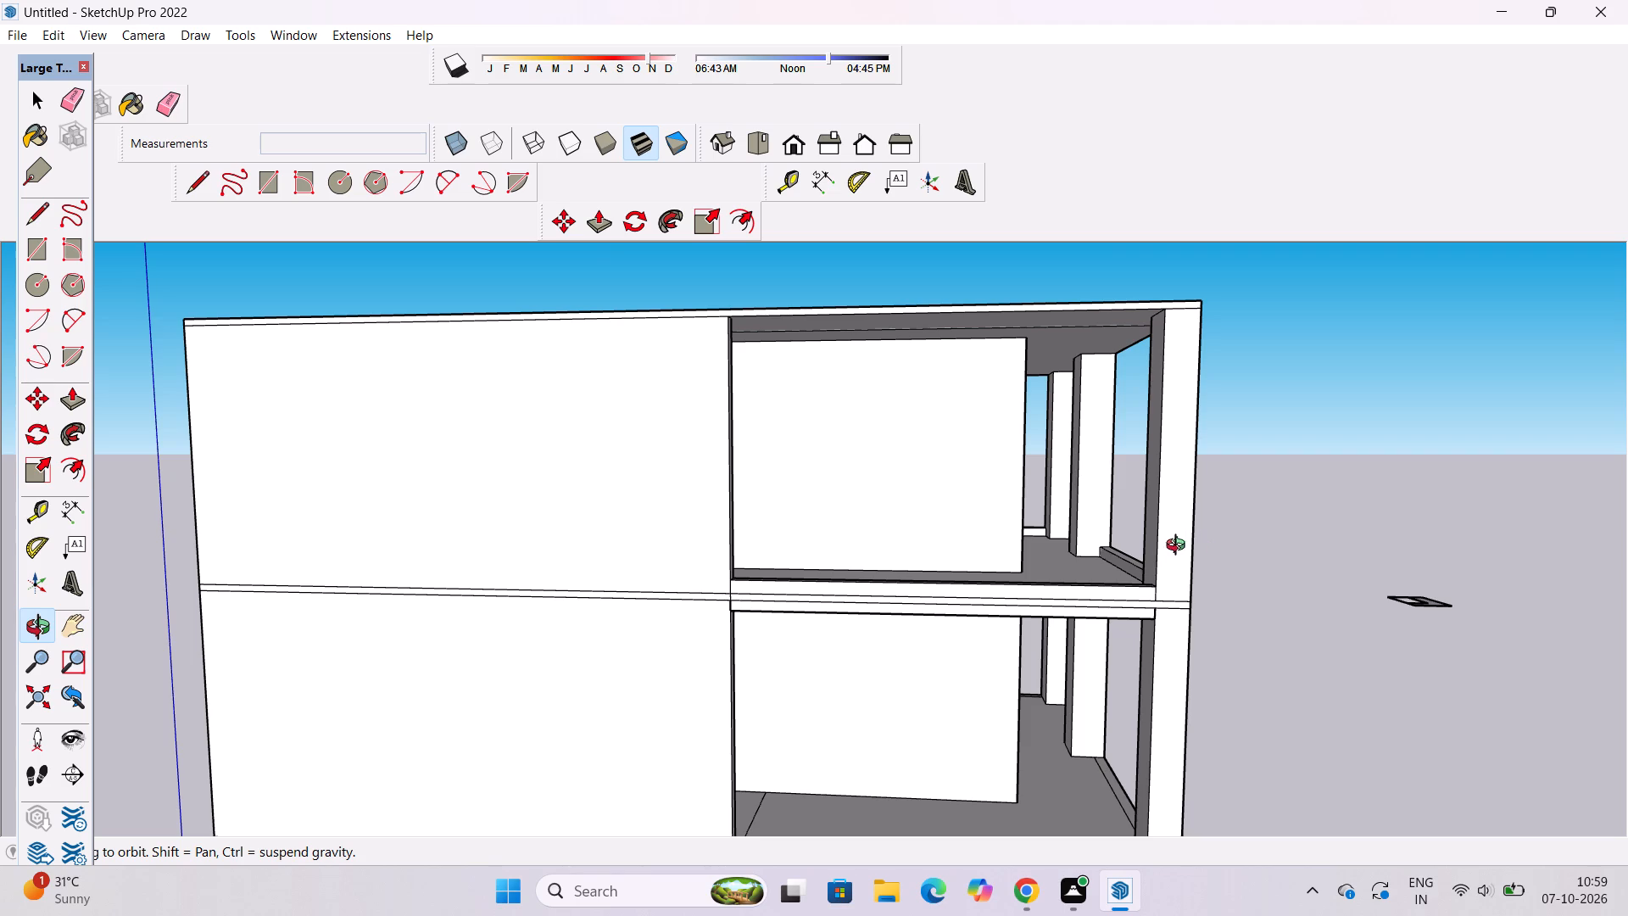
# Examine the whole three-storey building from several sides, including its facades, balconies and roof.
pyautogui.scroll(-3, 1177, 550)
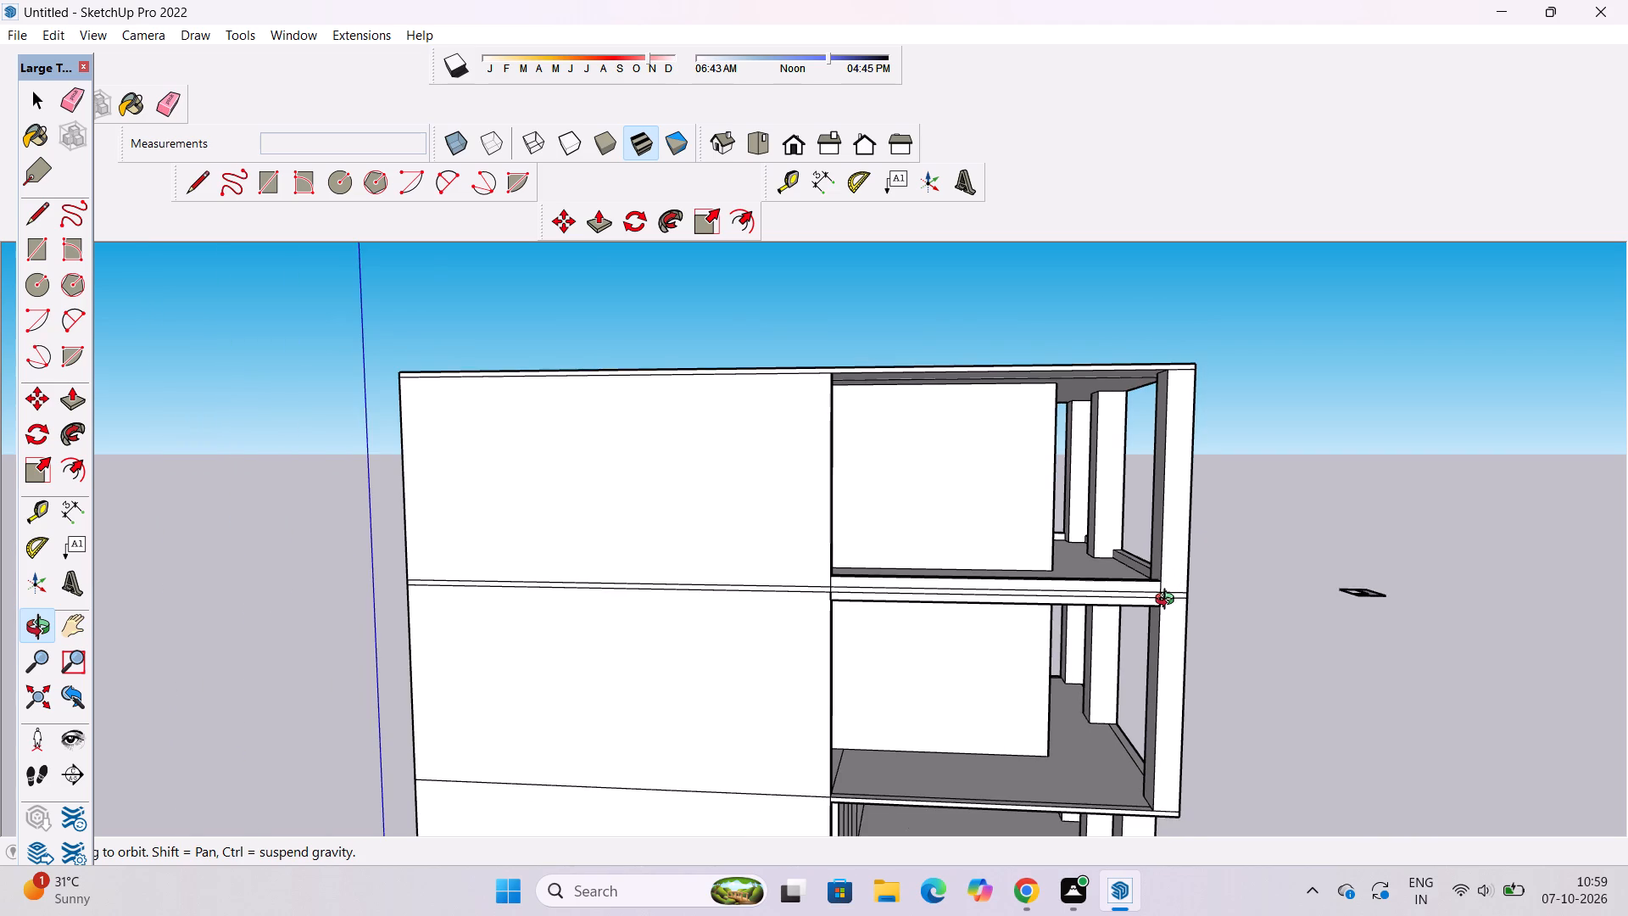
pyautogui.scroll(-5, 1168, 601)
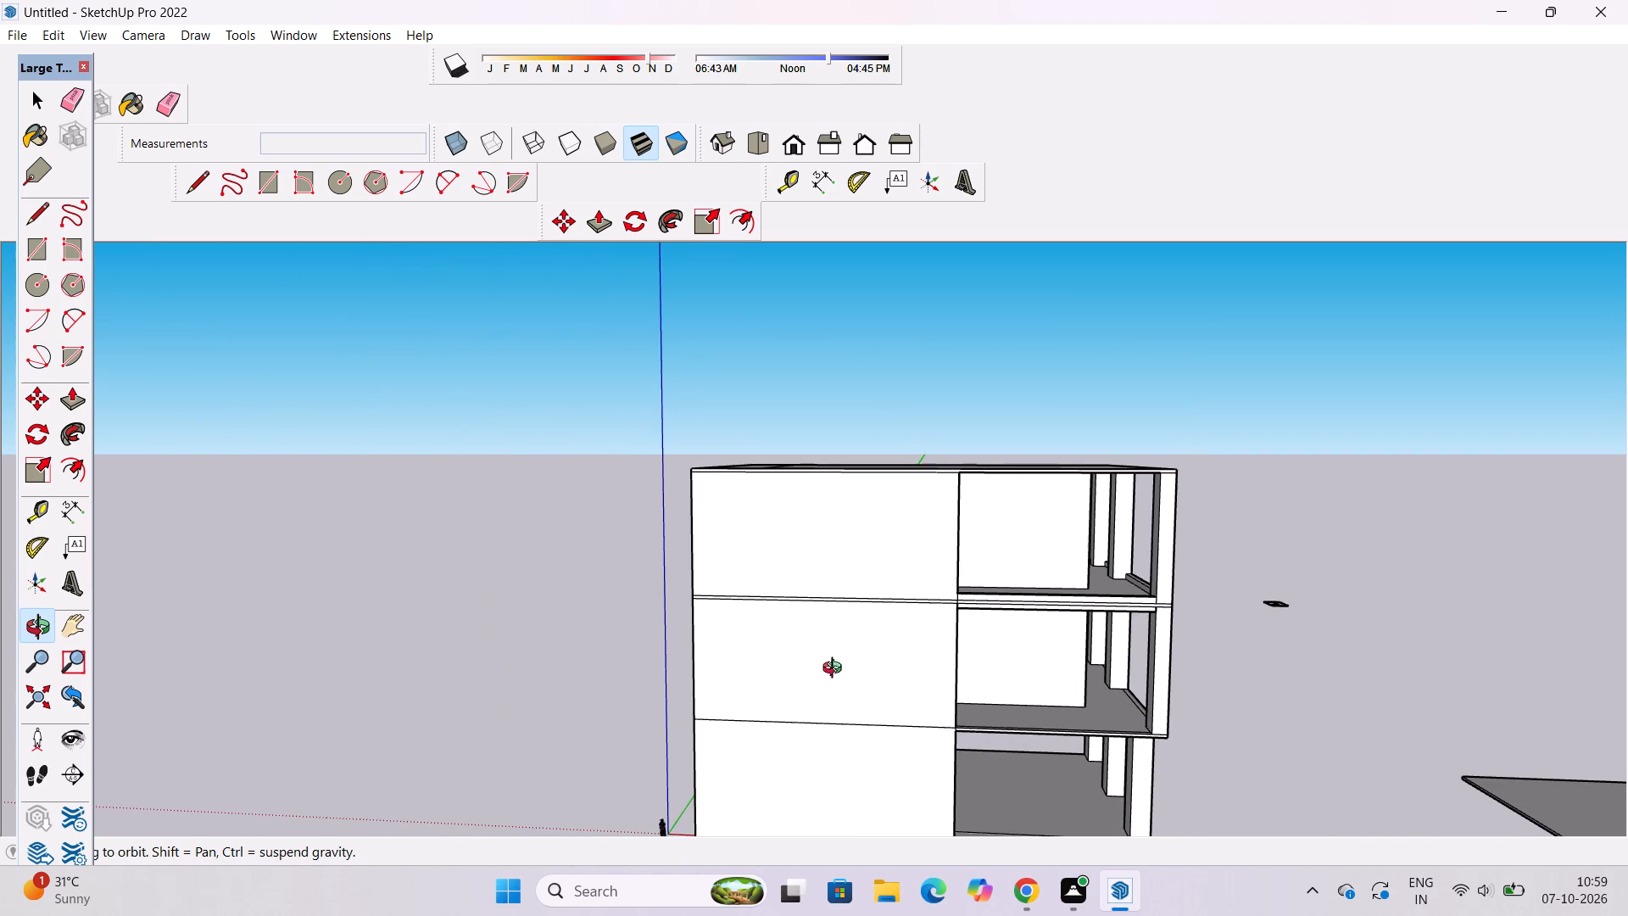
pyautogui.scroll(-1, 767, 691)
pyautogui.keyDown('shift'); pyautogui.moveTo(1135, 736); pyautogui.dragTo(946, 626); pyautogui.keyUp('shift')
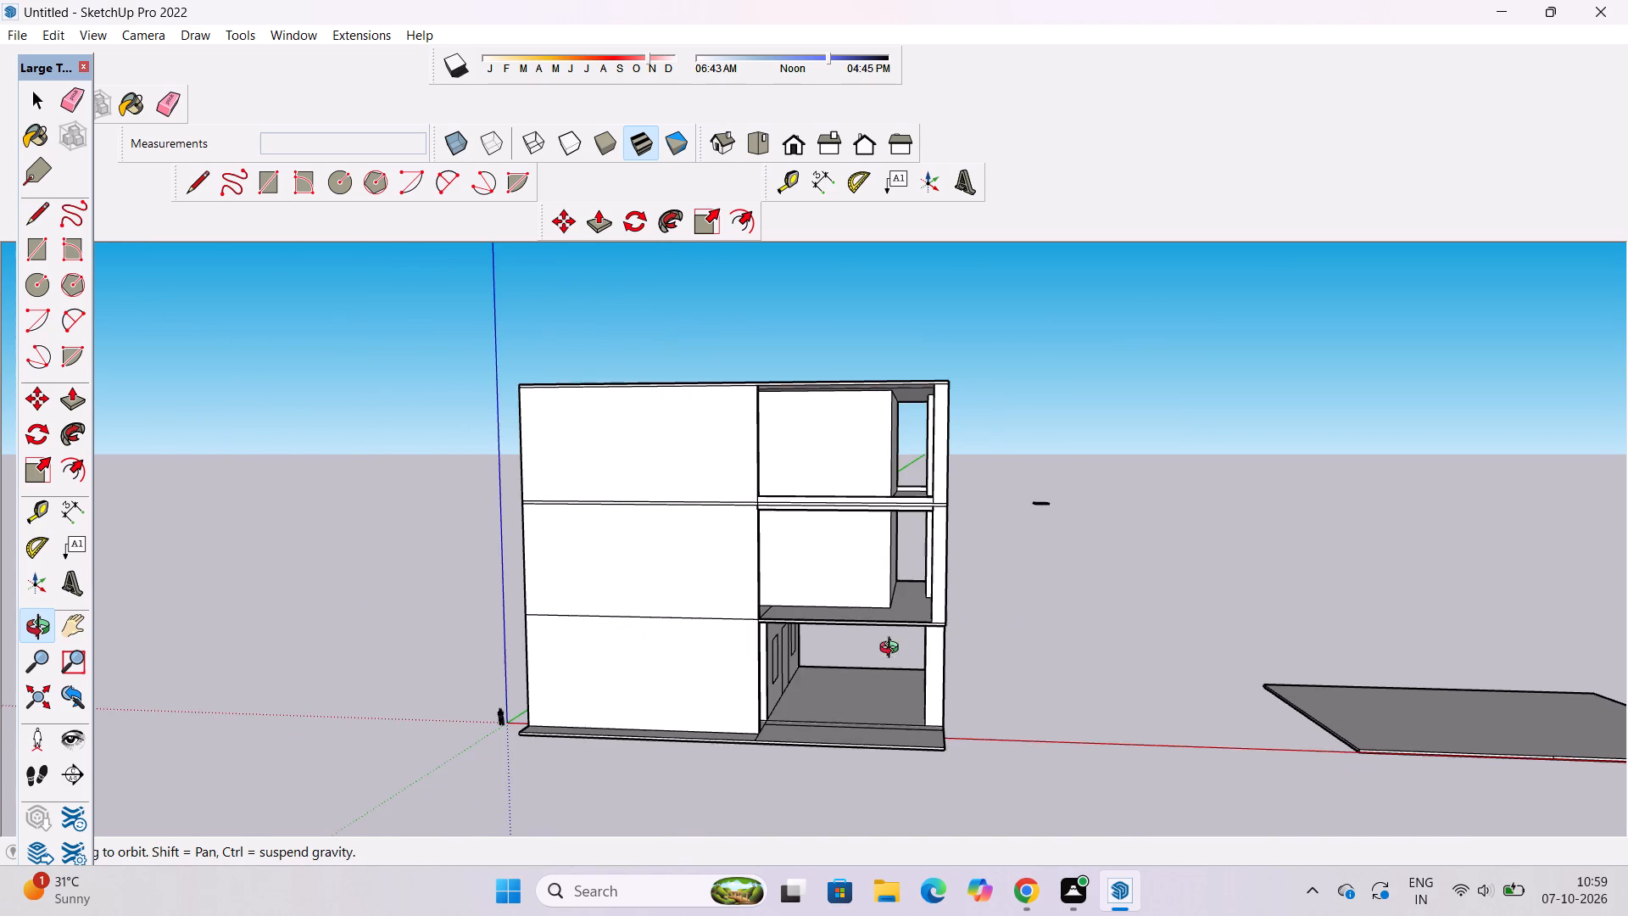
pyautogui.moveTo(869, 660); pyautogui.dragTo(920, 653)
pyautogui.scroll(-2, 924, 652)
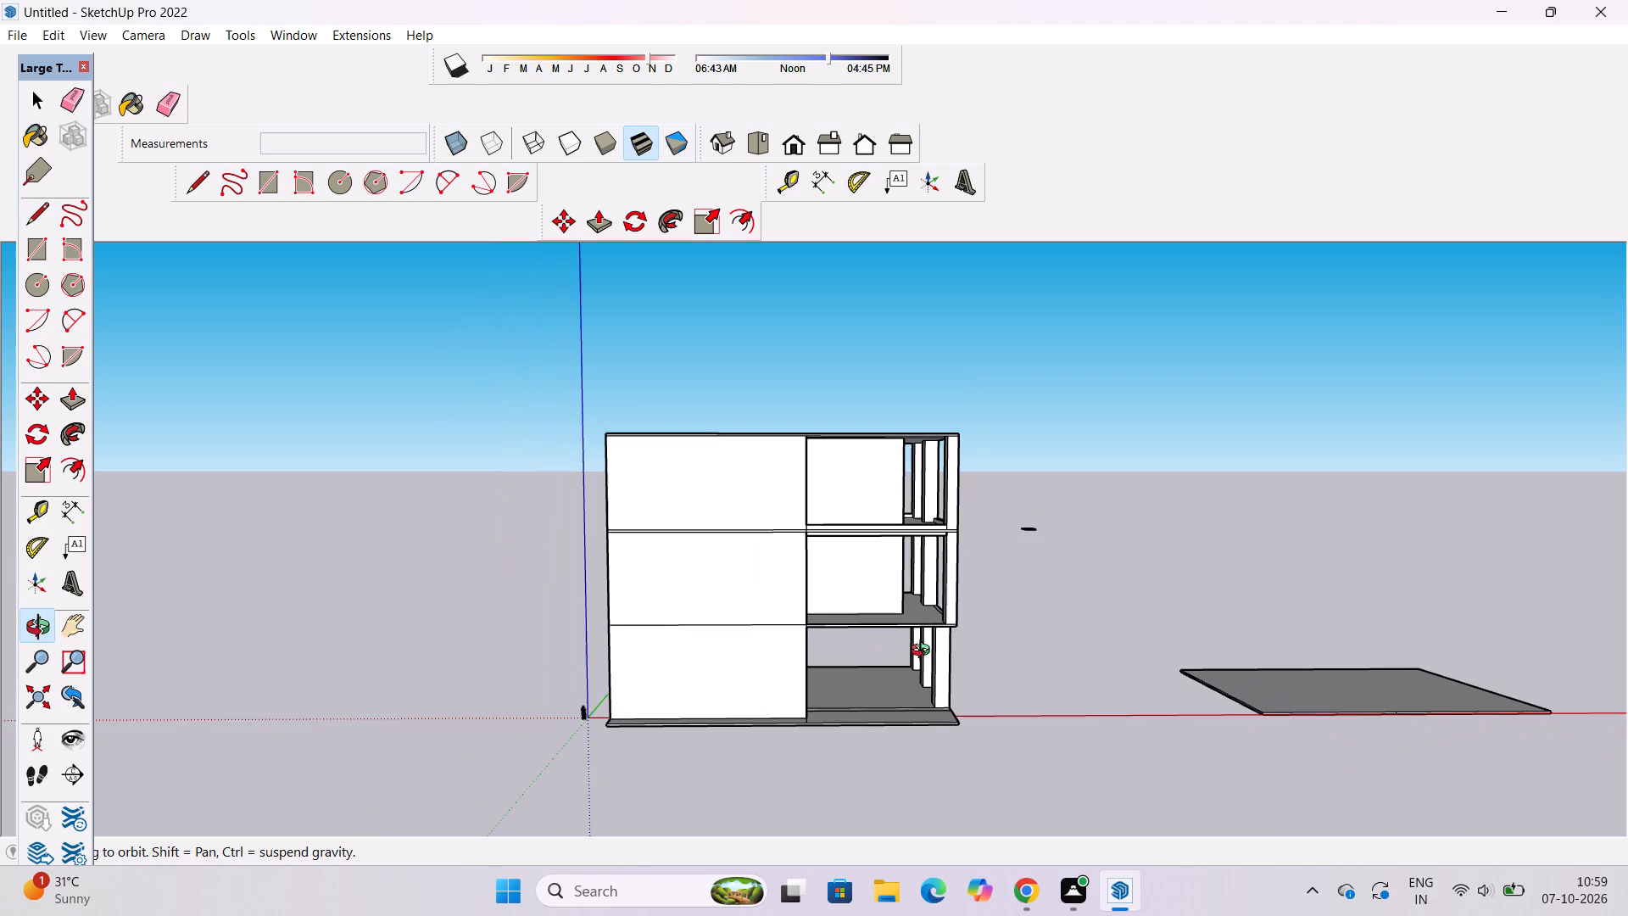
pyautogui.scroll(1, 924, 652)
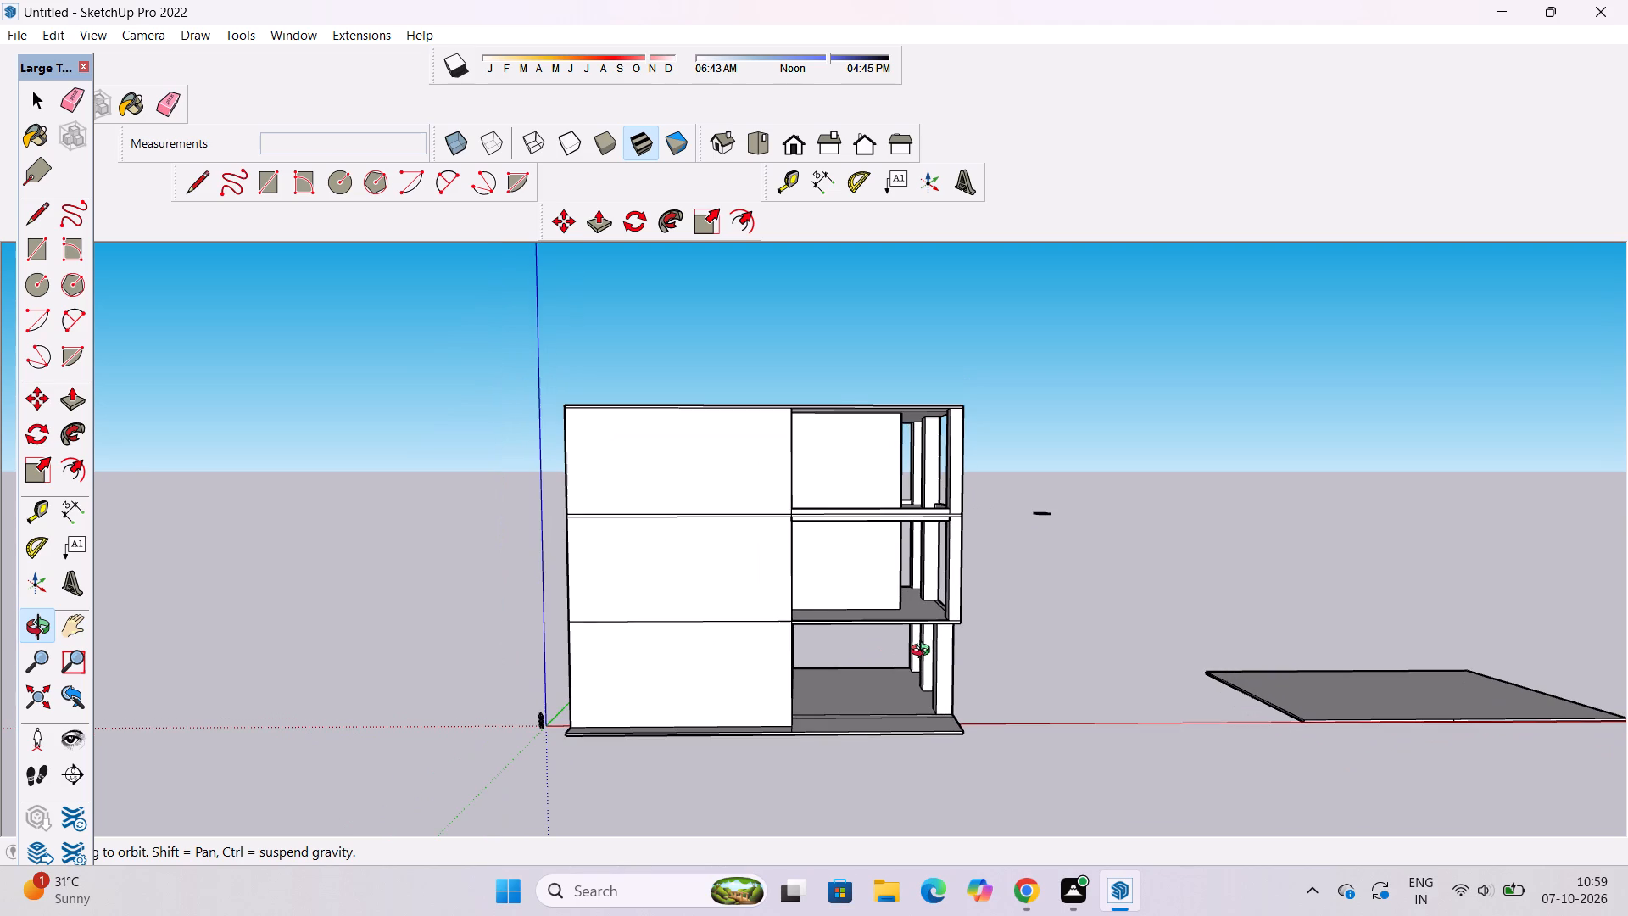
pyautogui.scroll(-2, 924, 652)
pyautogui.keyDown('shift'); pyautogui.moveTo(924, 652); pyautogui.dragTo(937, 667); pyautogui.keyUp('shift')
pyautogui.keyDown('shift'); pyautogui.moveTo(964, 668); pyautogui.dragTo(958, 651); pyautogui.keyUp('shift')
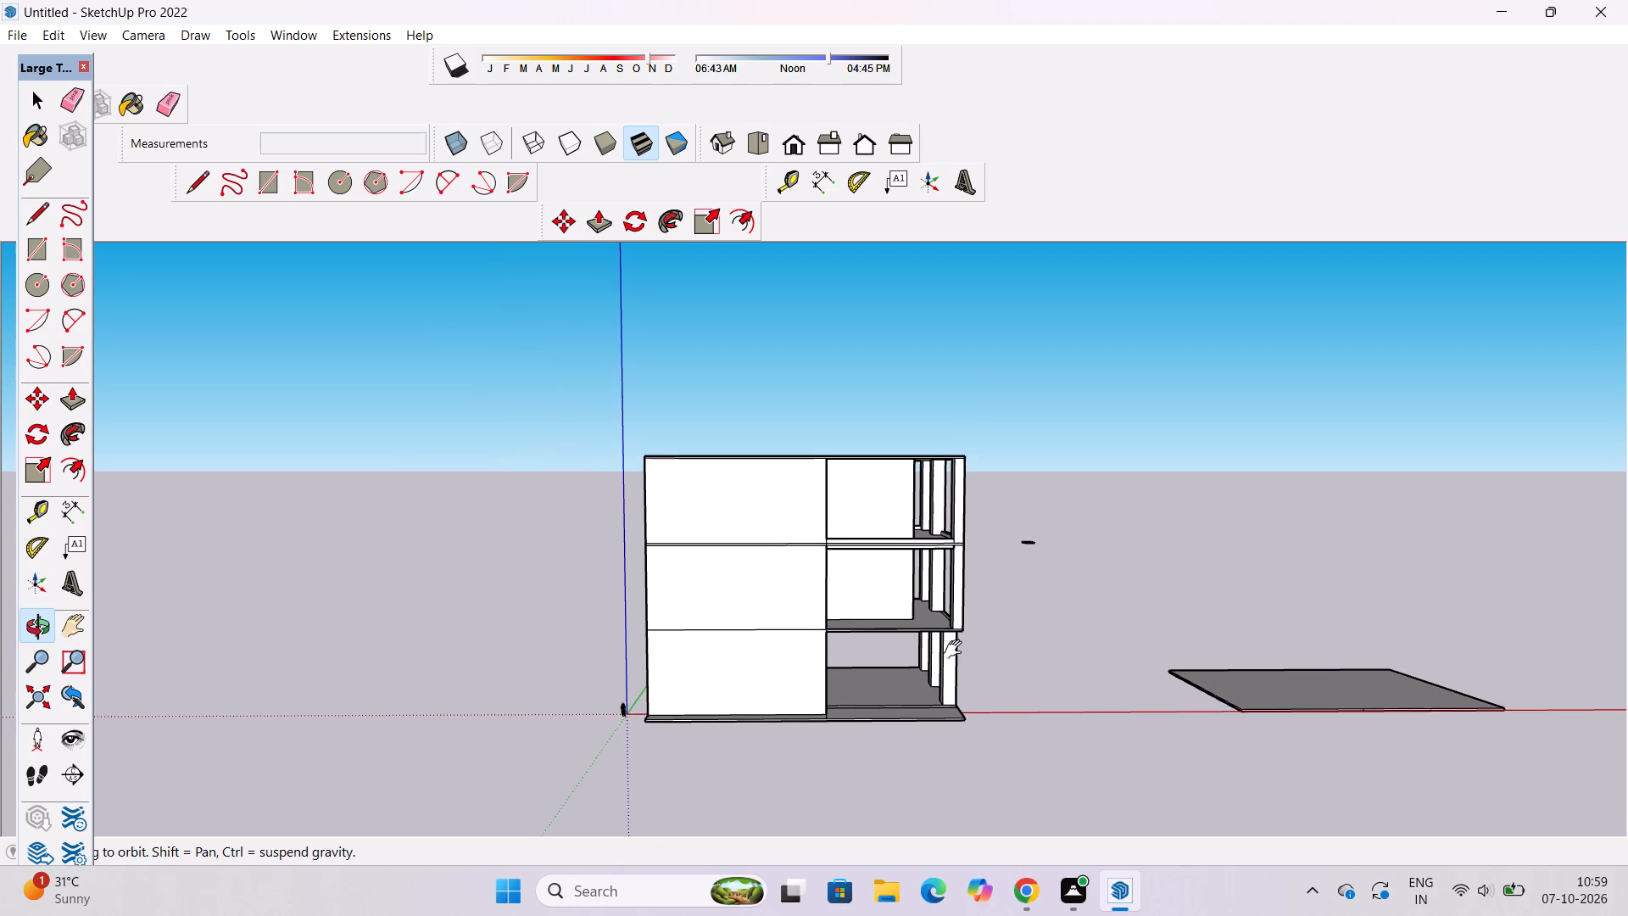
pyautogui.scroll(-2, 955, 649)
pyautogui.keyDown('shift'); pyautogui.moveTo(954, 649); pyautogui.dragTo(906, 635); pyautogui.keyUp('shift')
pyautogui.moveTo(1197, 615); pyautogui.dragTo(1029, 633)
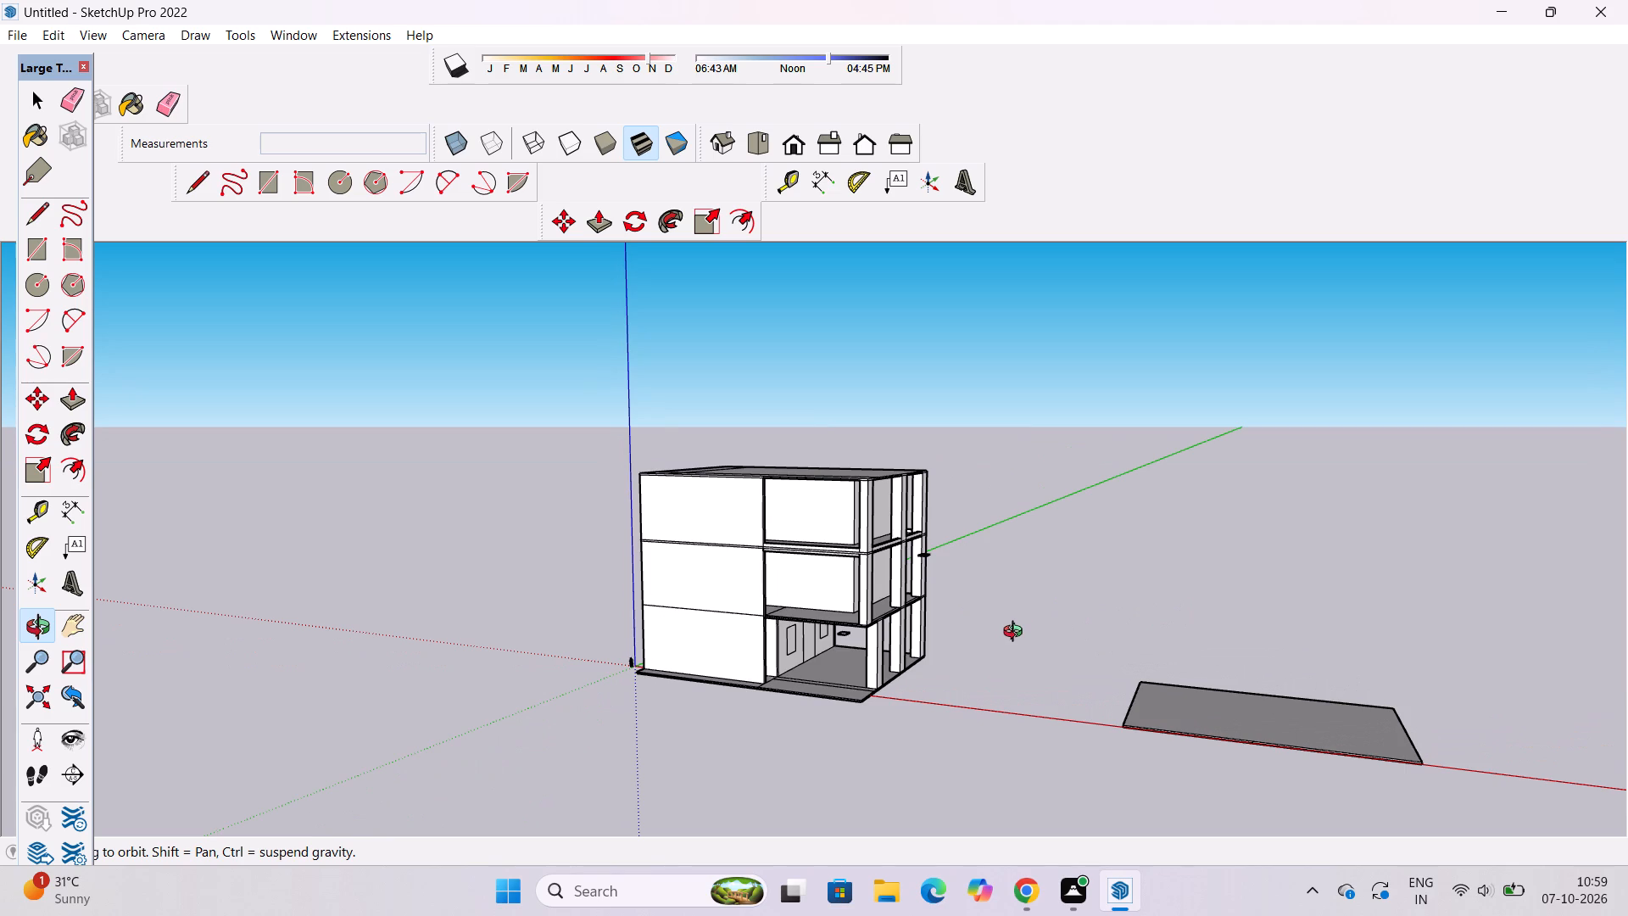
pyautogui.scroll(-5, 1017, 634)
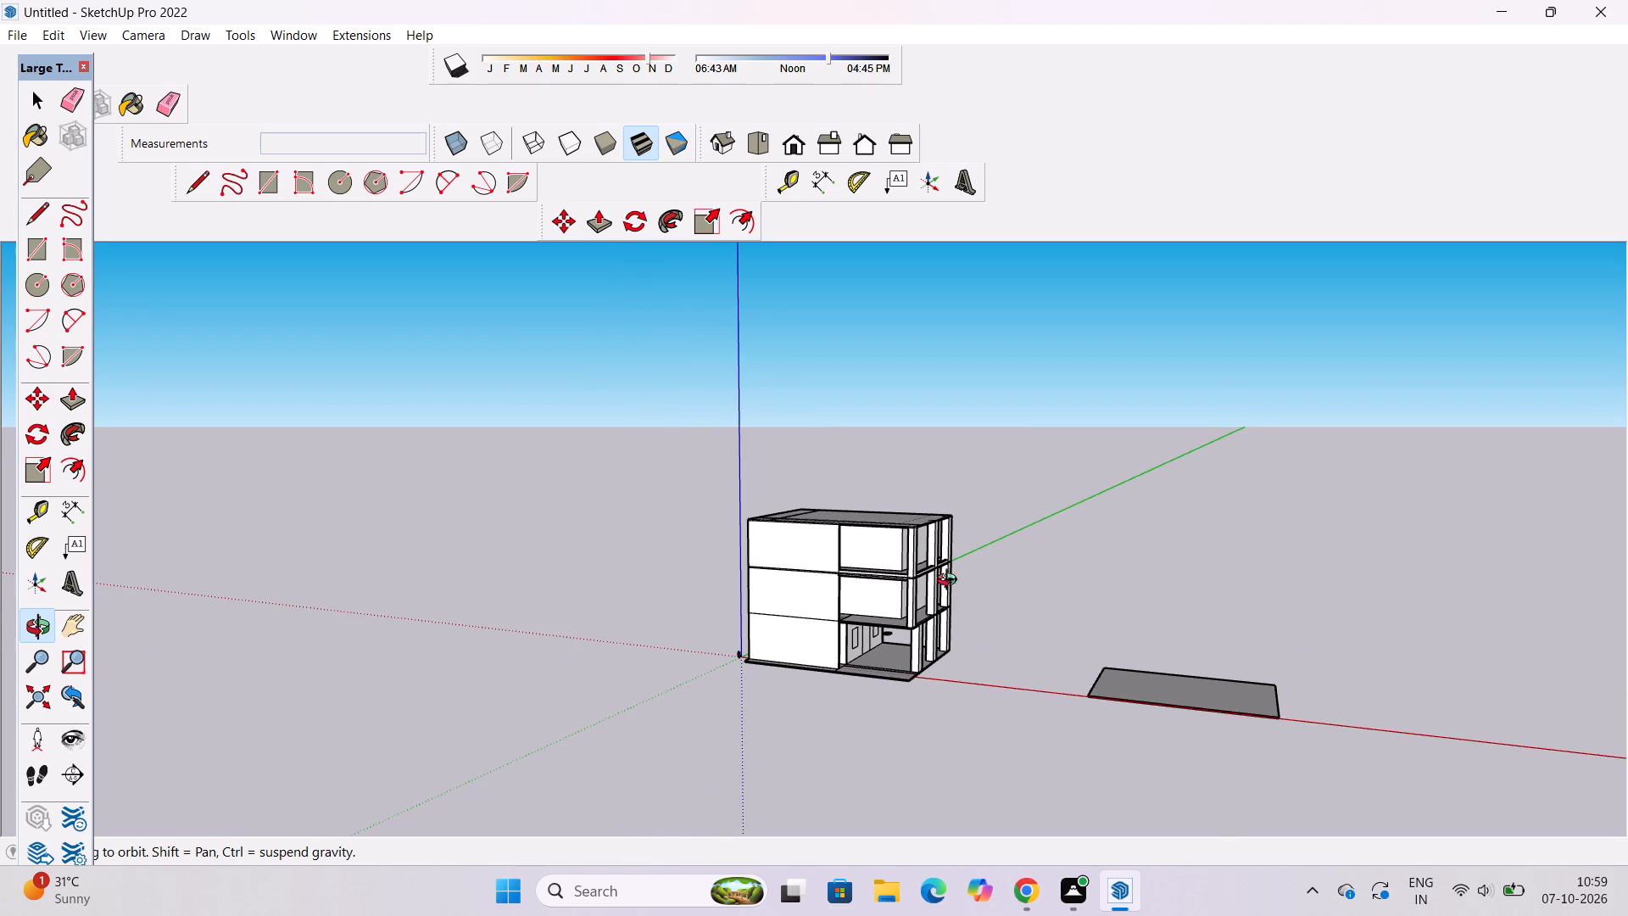
pyautogui.scroll(20, 942, 579)
pyautogui.scroll(-12, 942, 579)
pyautogui.moveTo(1084, 498); pyautogui.dragTo(1034, 539)
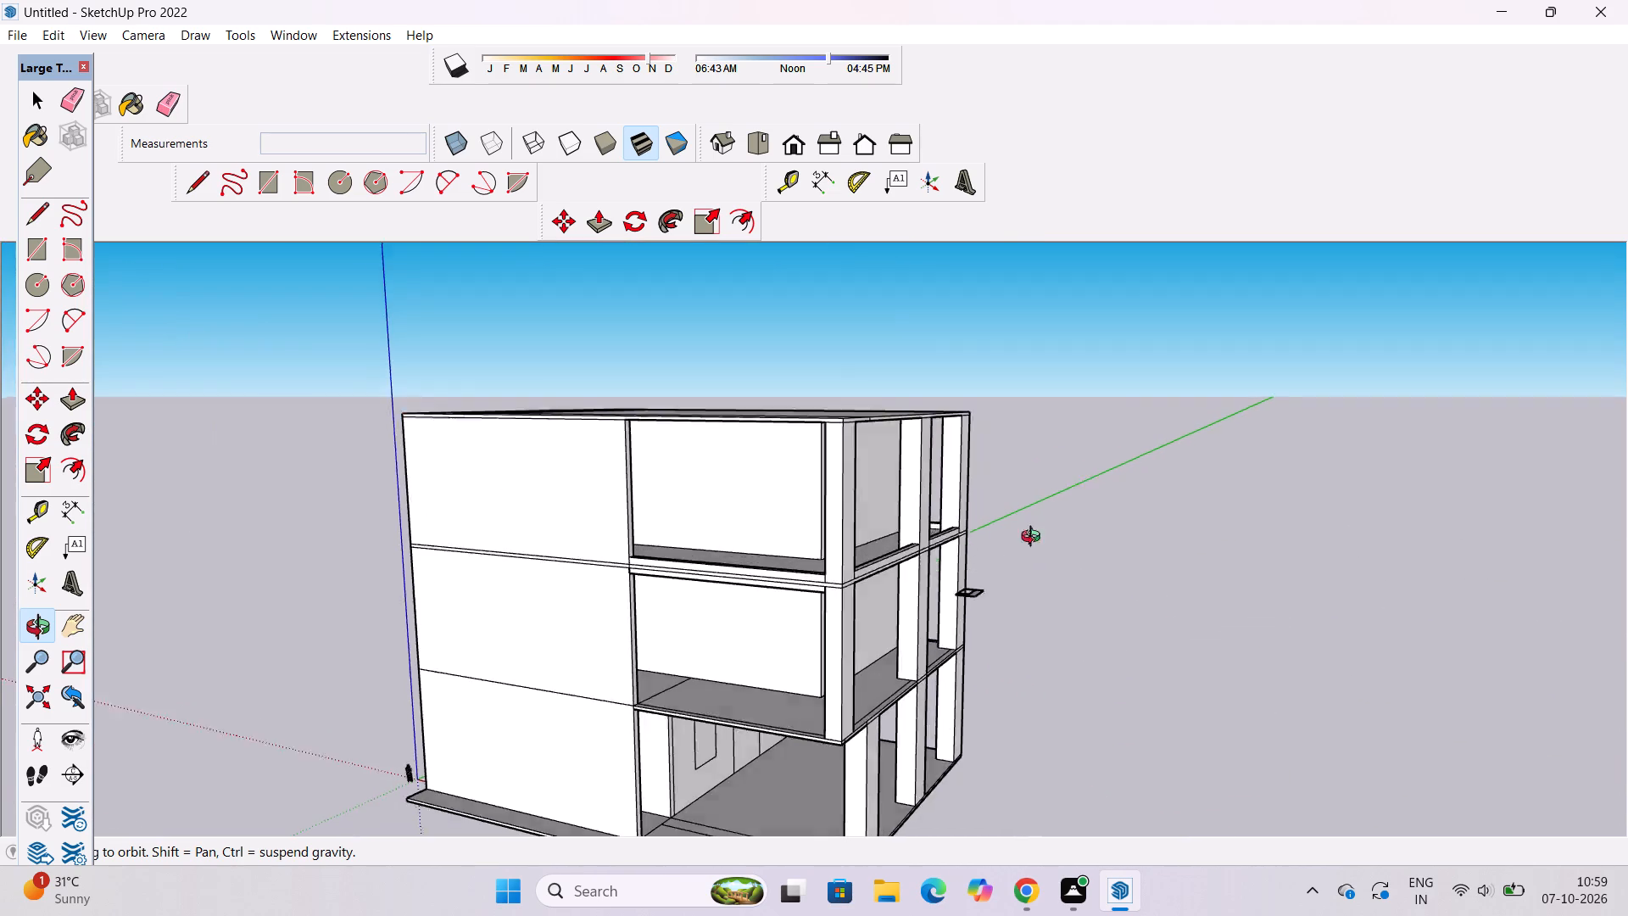
pyautogui.moveTo(1034, 539); pyautogui.dragTo(536, 609)
pyautogui.moveTo(527, 611); pyautogui.dragTo(1458, 489)
pyautogui.moveTo(838, 566); pyautogui.dragTo(1479, 467)
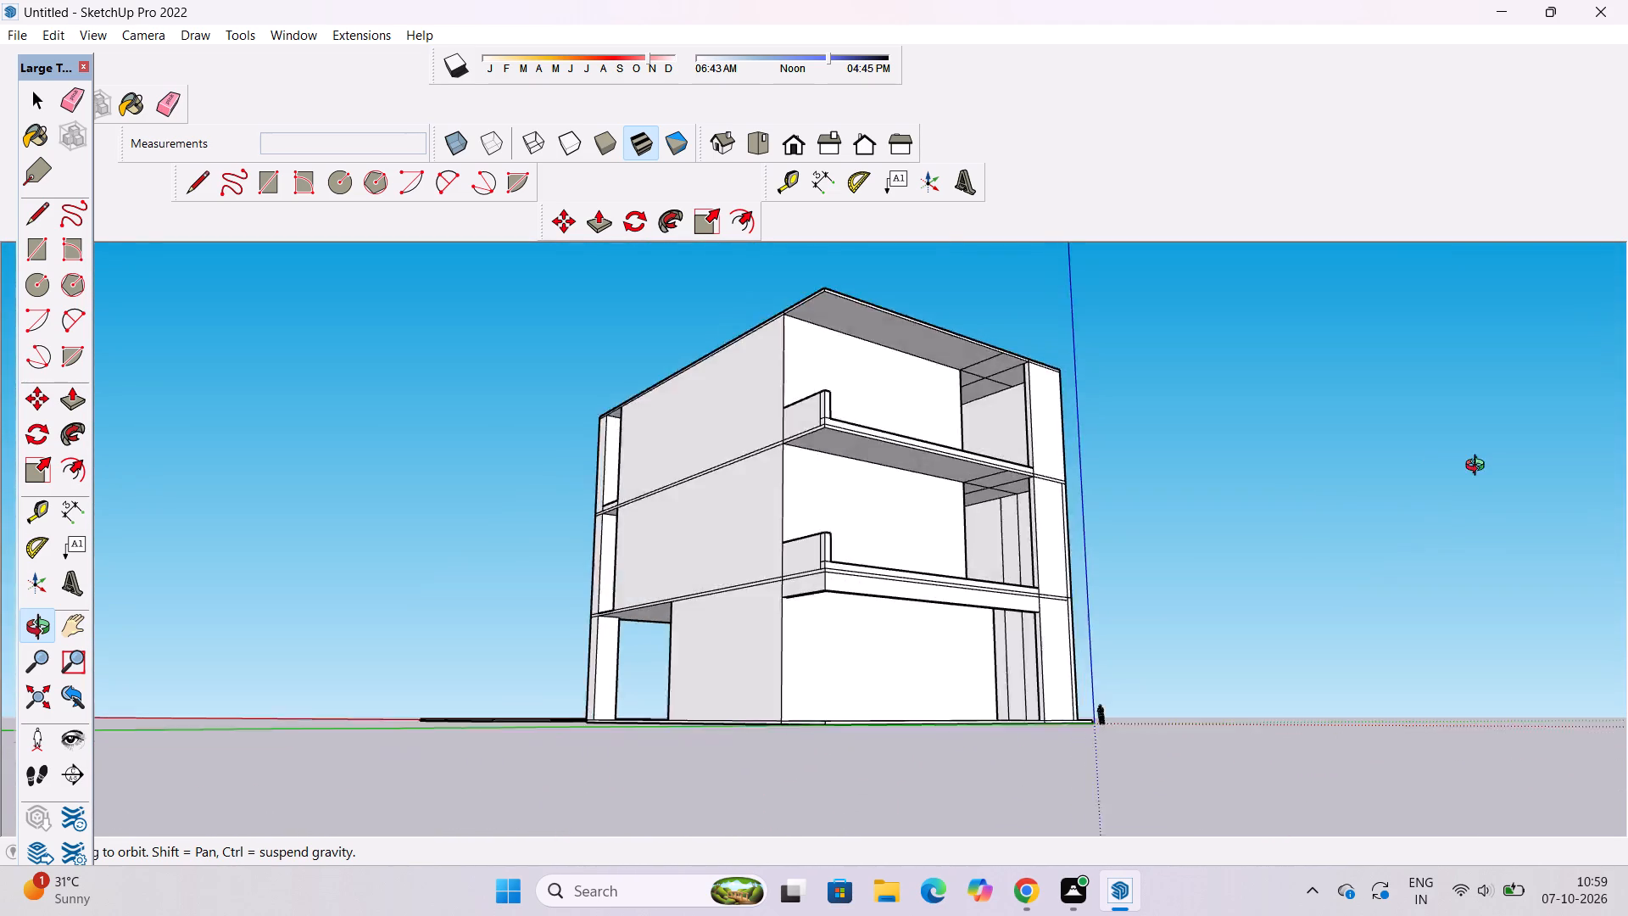
pyautogui.moveTo(1479, 467); pyautogui.dragTo(1357, 316)
pyautogui.scroll(4, 967, 333)
pyautogui.moveTo(1208, 349); pyautogui.dragTo(524, 766)
pyautogui.moveTo(1124, 434); pyautogui.dragTo(1055, 511)
pyautogui.moveTo(1051, 522); pyautogui.dragTo(983, 457)
pyautogui.scroll(-7, 982, 432)
pyautogui.moveTo(1154, 459); pyautogui.dragTo(1107, 420)
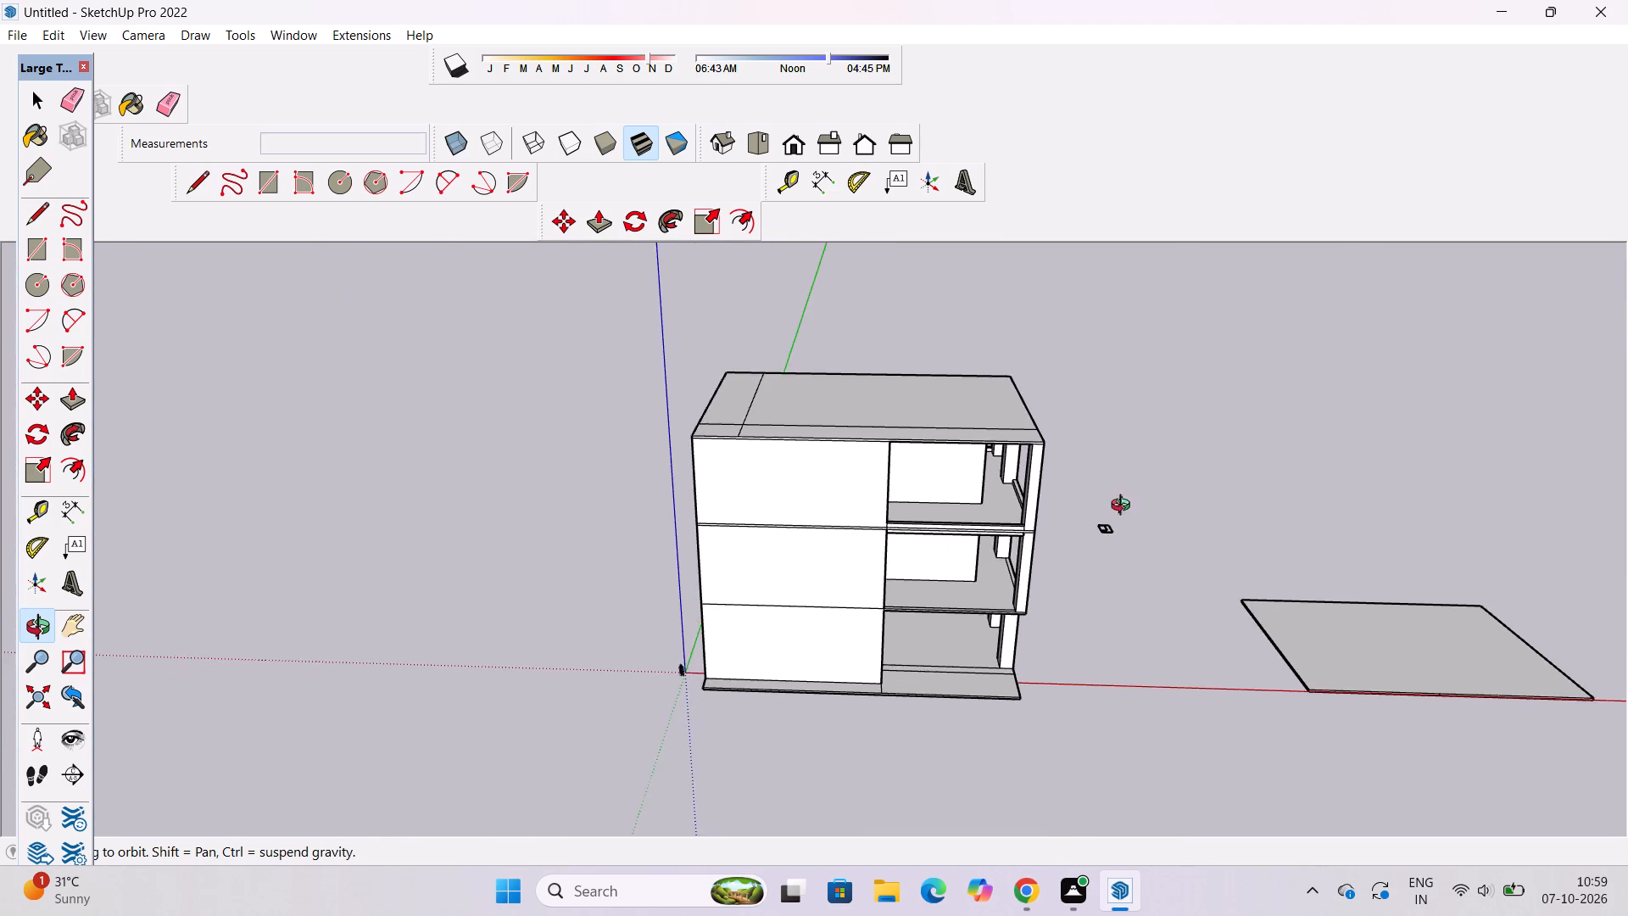
pyautogui.moveTo(1124, 507); pyautogui.dragTo(1032, 405)
pyautogui.scroll(-5, 901, 543)
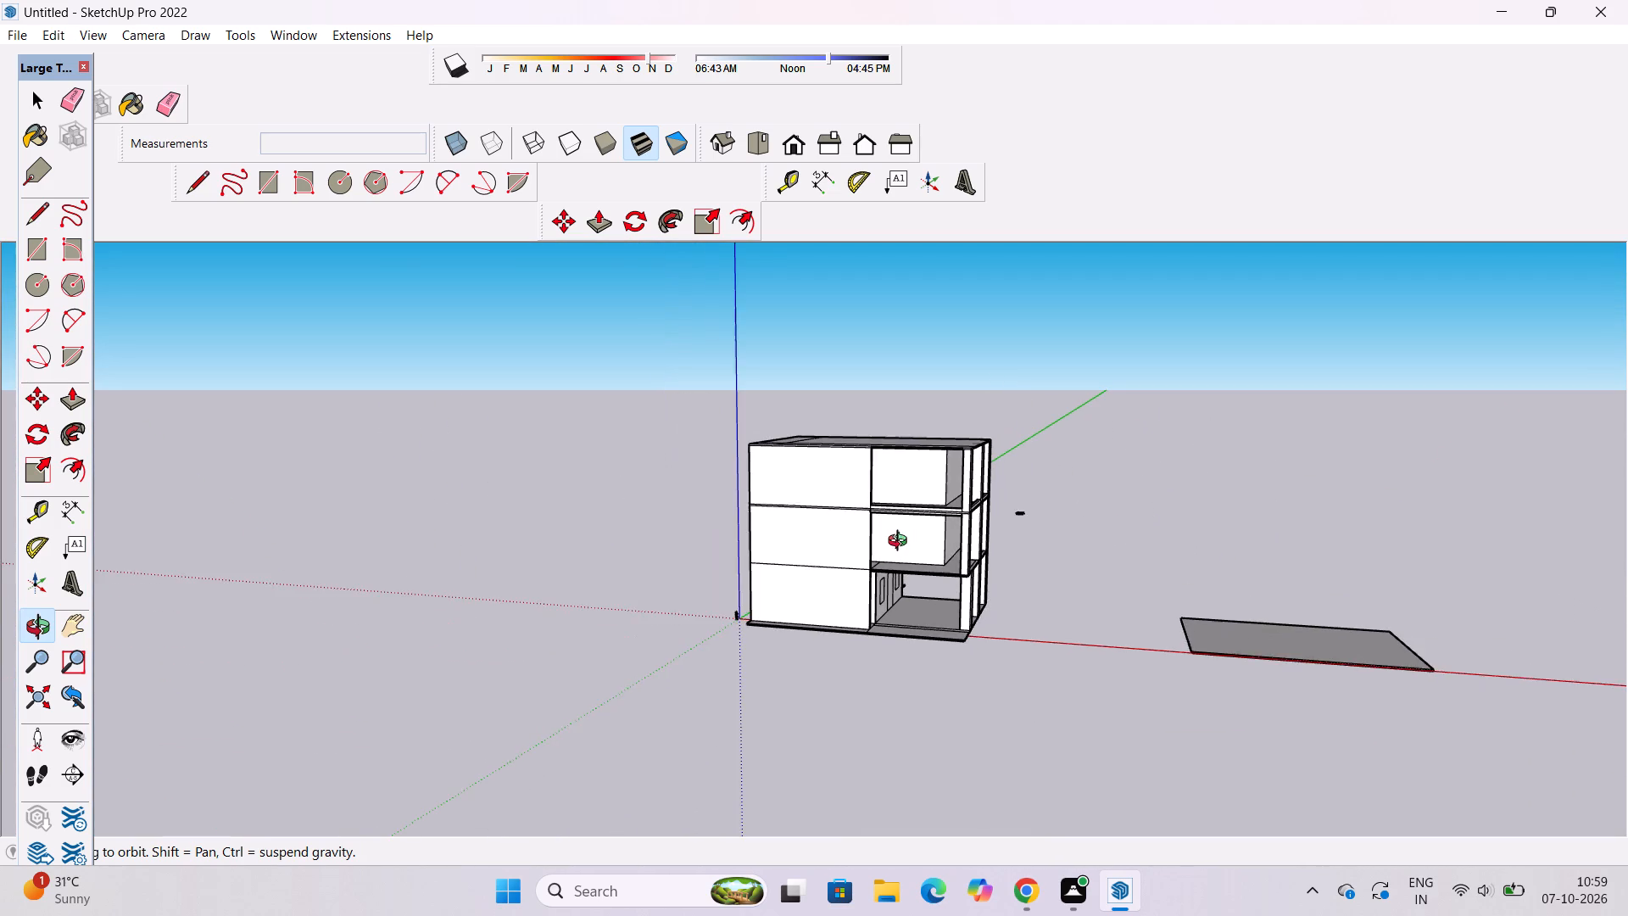
pyautogui.keyDown('shift'); pyautogui.moveTo(906, 444); pyautogui.dragTo(917, 469); pyautogui.keyUp('shift')
pyautogui.moveTo(906, 478); pyautogui.dragTo(934, 500)
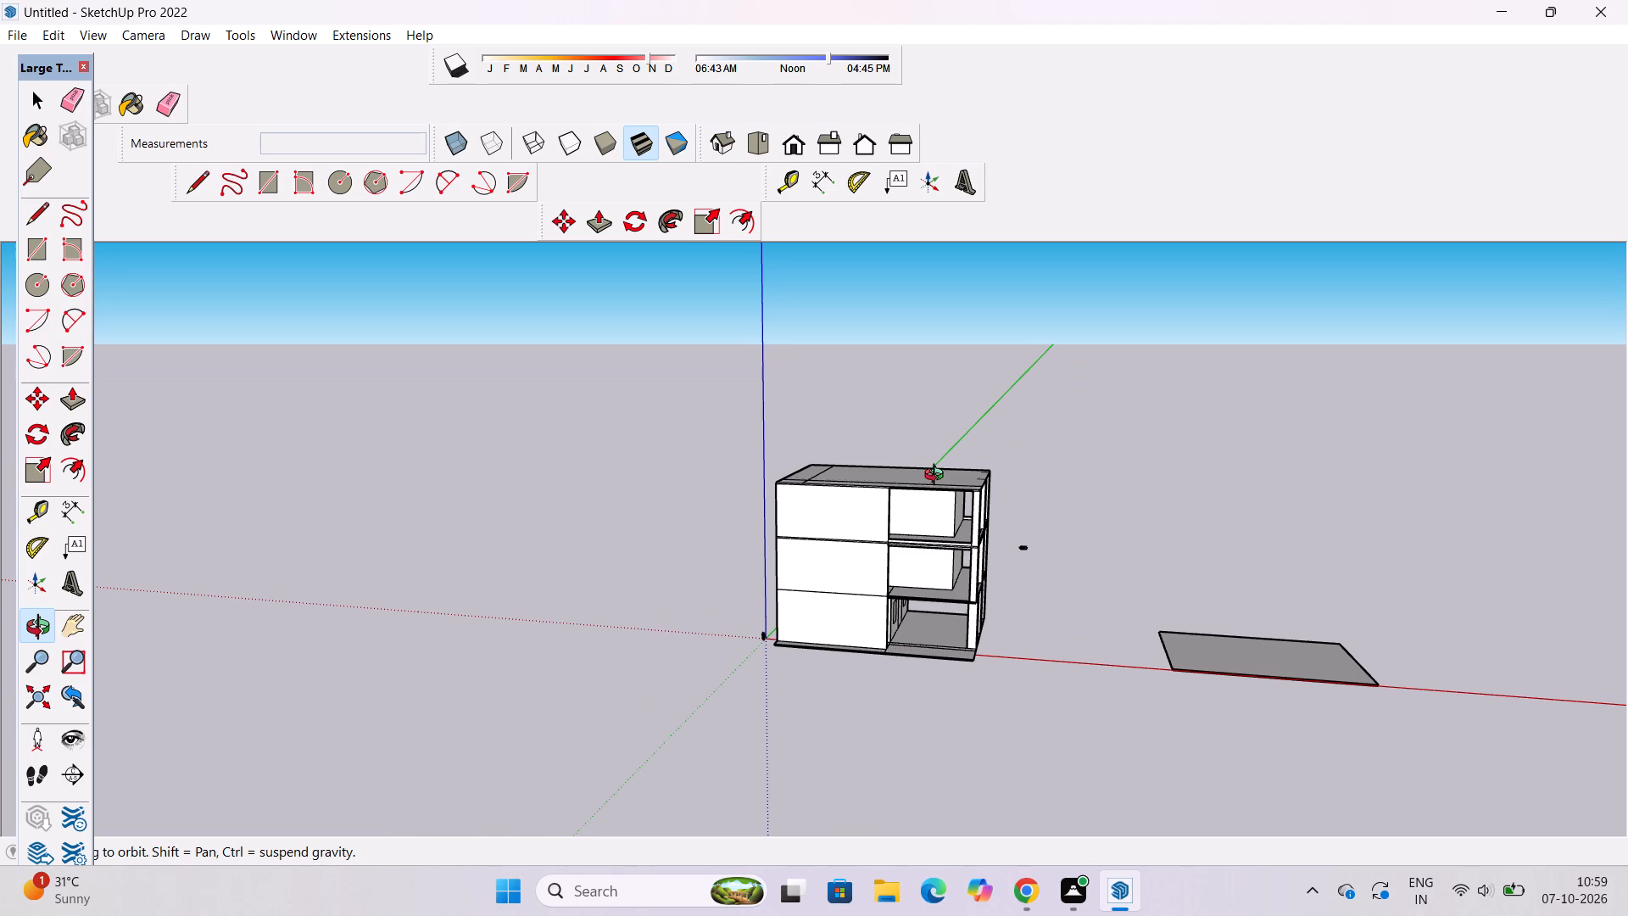
pyautogui.keyDown('shift'); pyautogui.moveTo(926, 499); pyautogui.dragTo(901, 567); pyautogui.keyUp('shift')
pyautogui.moveTo(873, 581); pyautogui.dragTo(966, 759)
# Place a guide on the roof 20' in from the roof edge at the red-axis end farthest from the origin.
pyautogui.scroll(2, 856, 449)
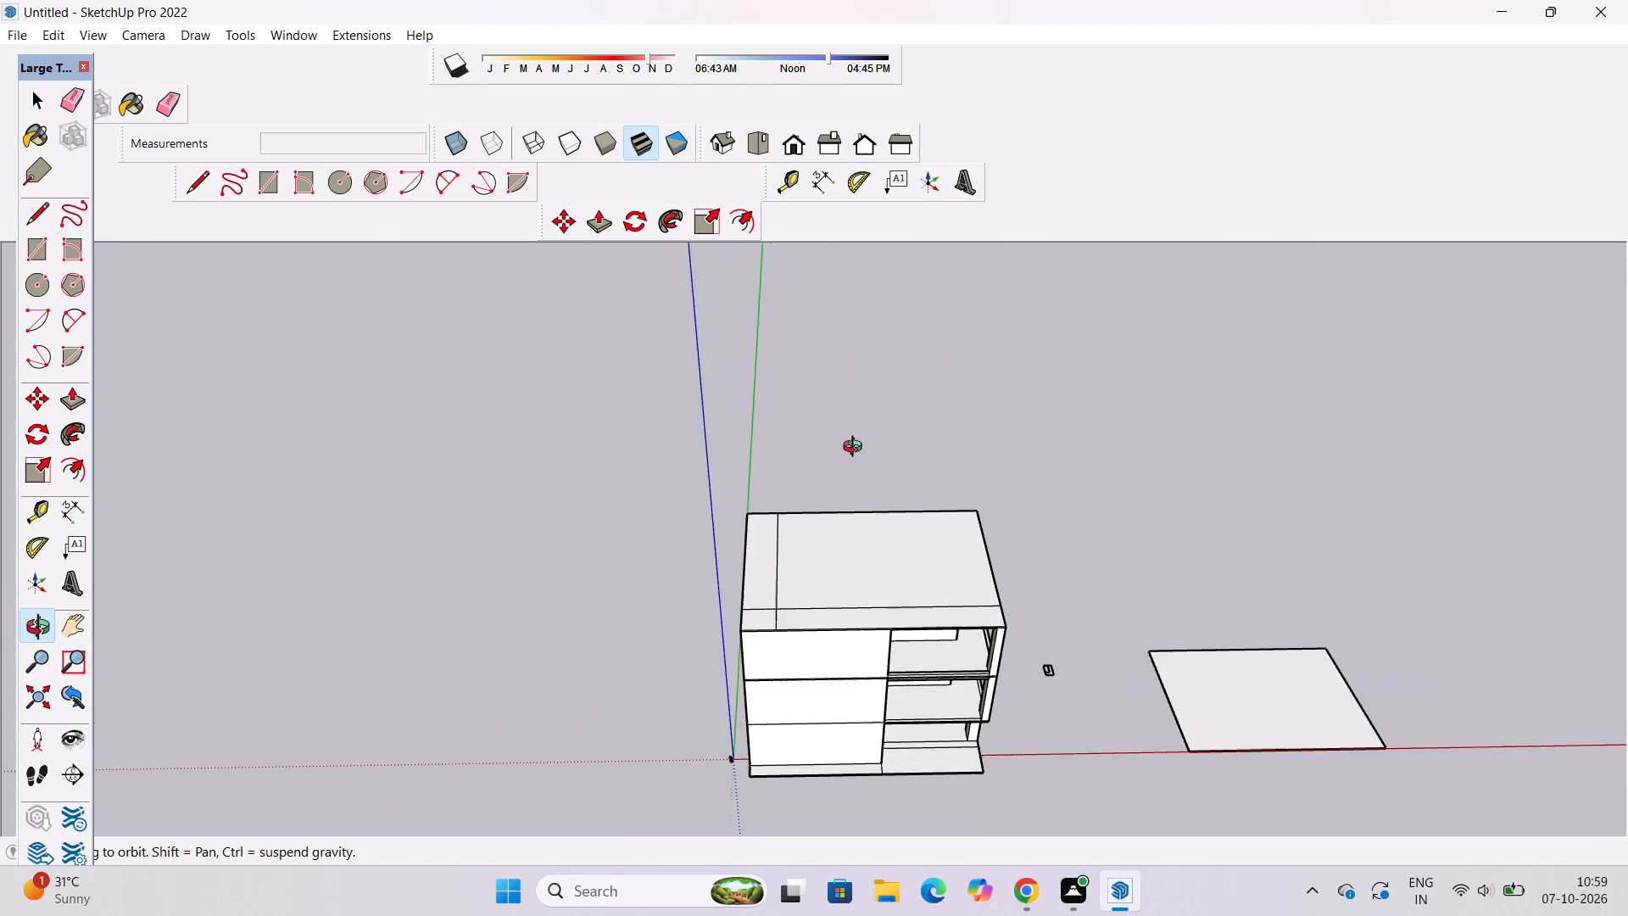
pyautogui.scroll(1, 856, 449)
pyautogui.keyDown('shift'); pyautogui.moveTo(857, 516); pyautogui.dragTo(739, 516); pyautogui.keyUp('shift')
pyautogui.moveTo(740, 570); pyautogui.dragTo(1024, 467)
pyautogui.scroll(5, 827, 595)
pyautogui.keyDown('shift'); pyautogui.moveTo(796, 615); pyautogui.dragTo(867, 529); pyautogui.keyUp('shift')
pyautogui.moveTo(826, 645); pyautogui.dragTo(820, 764)
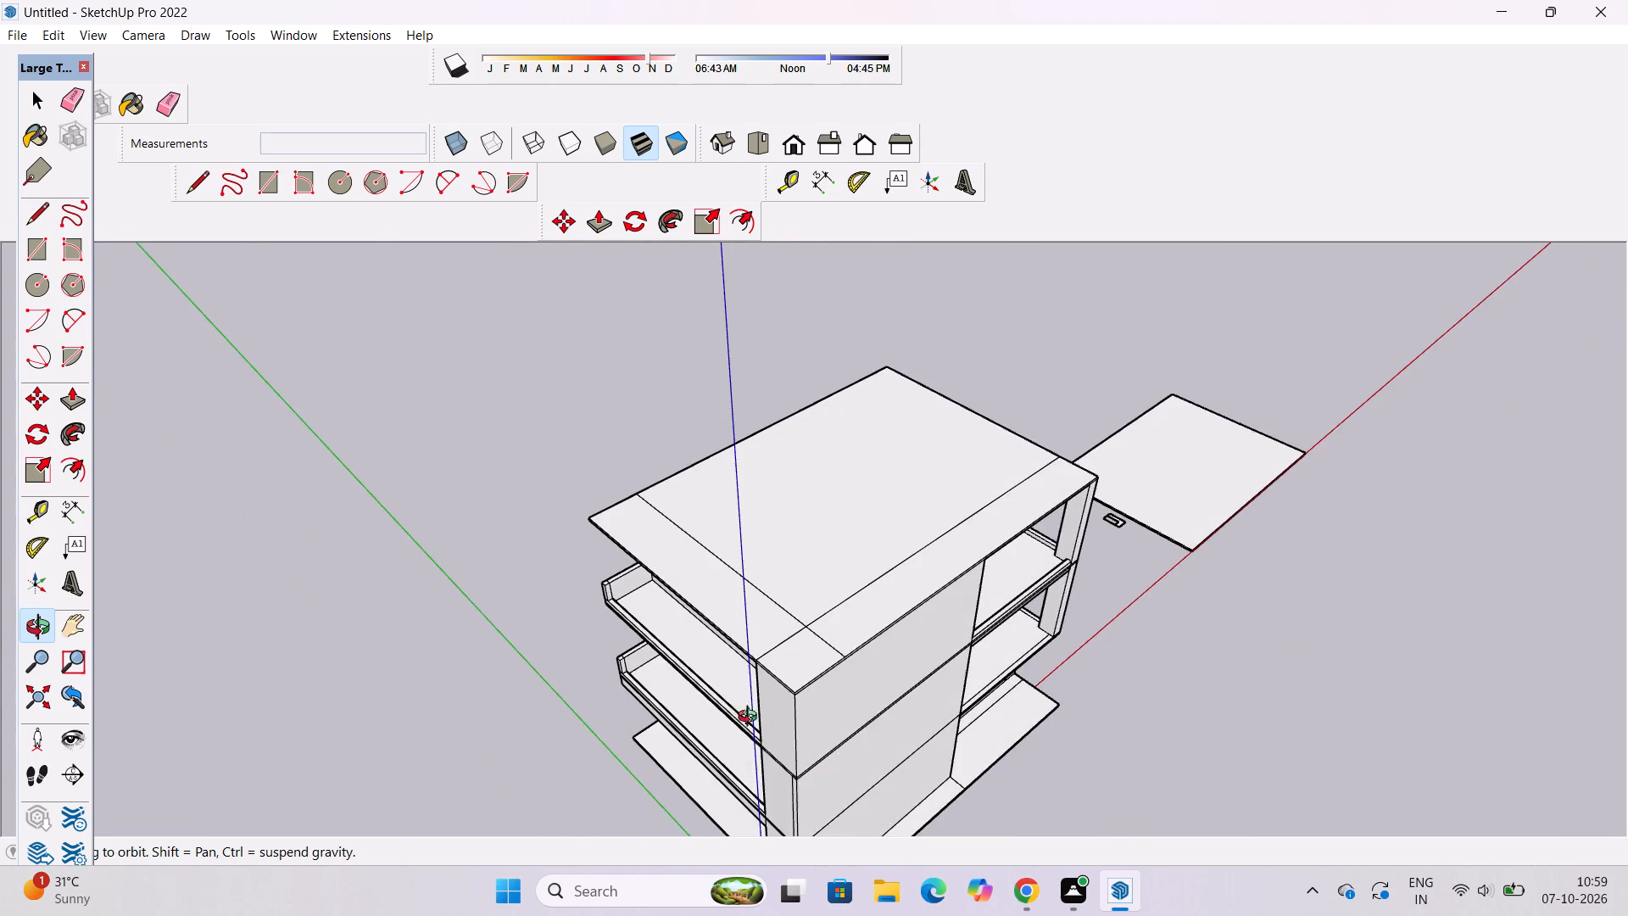
pyautogui.scroll(4, 684, 567)
pyautogui.keyDown('shift'); pyautogui.moveTo(686, 563); pyautogui.dragTo(648, 647); pyautogui.keyUp('shift')
pyautogui.moveTo(660, 651); pyautogui.dragTo(687, 667)
pyautogui.press('t')
pyautogui.scroll(4, 679, 650)
pyautogui.scroll(-5, 644, 607)
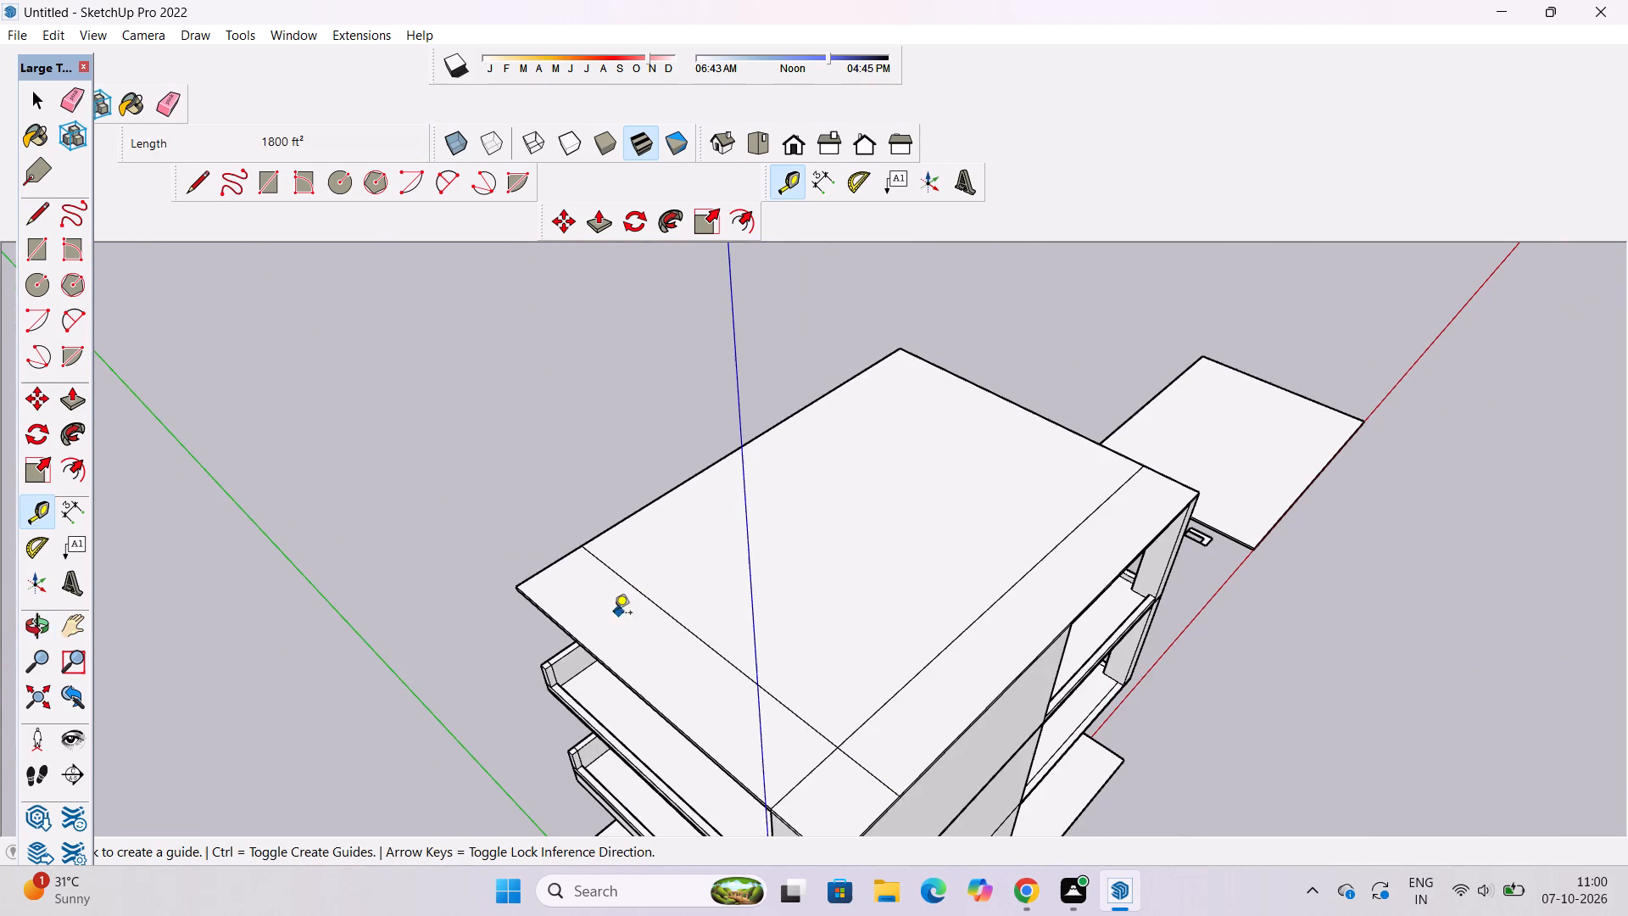
pyautogui.scroll(-3, 629, 635)
pyautogui.scroll(4, 973, 440)
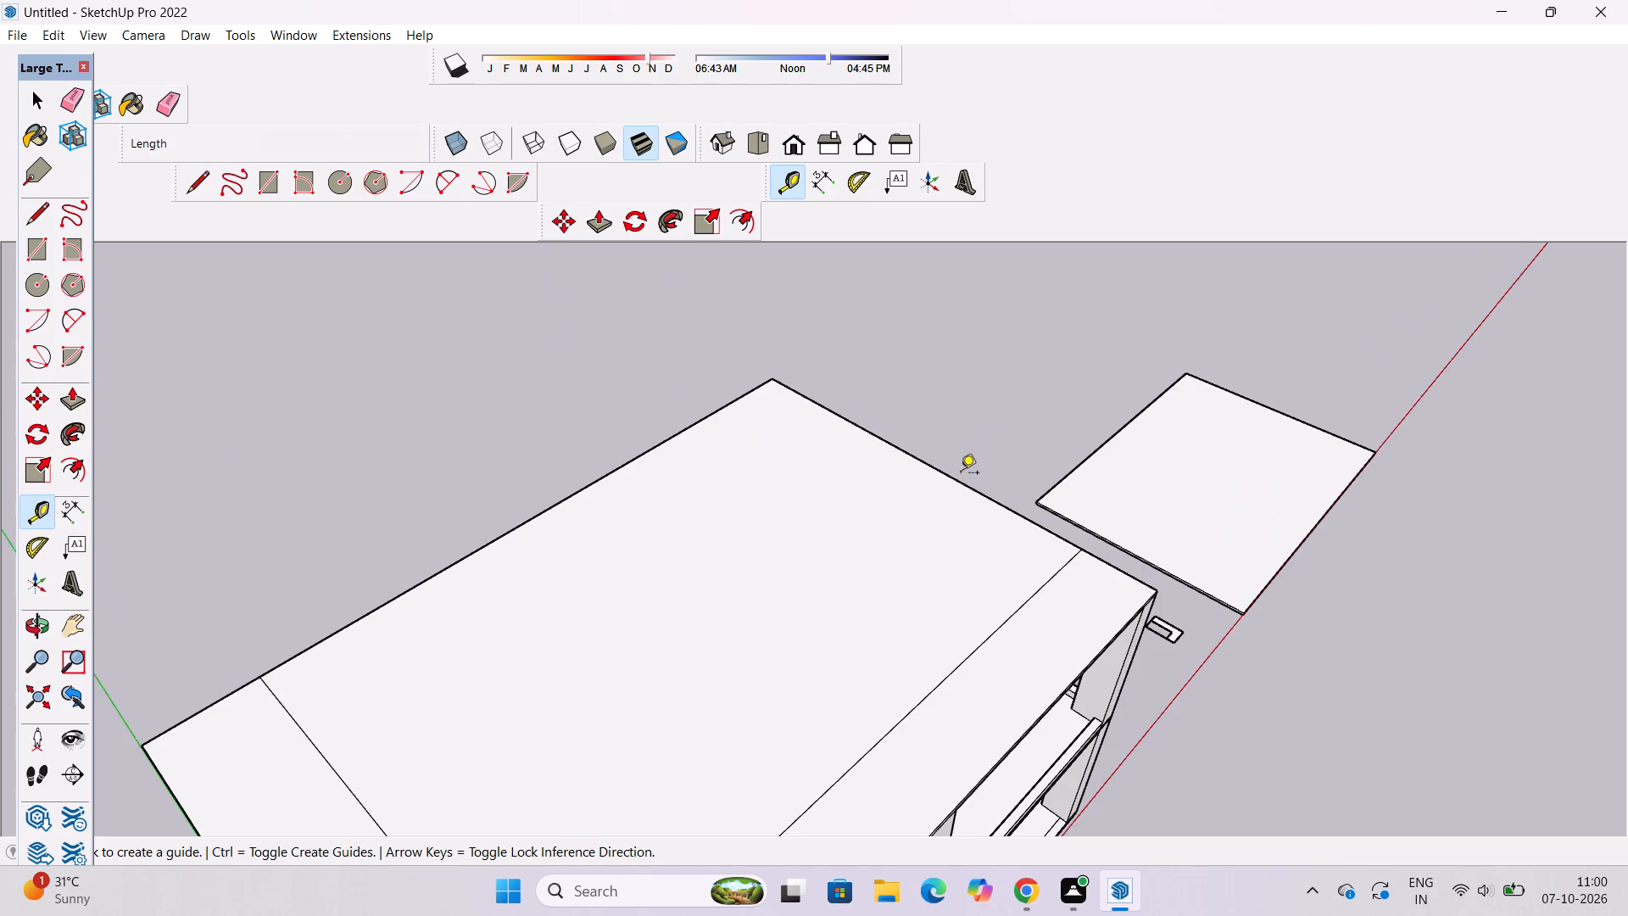
pyautogui.scroll(-4, 939, 497)
pyautogui.scroll(4, 951, 484)
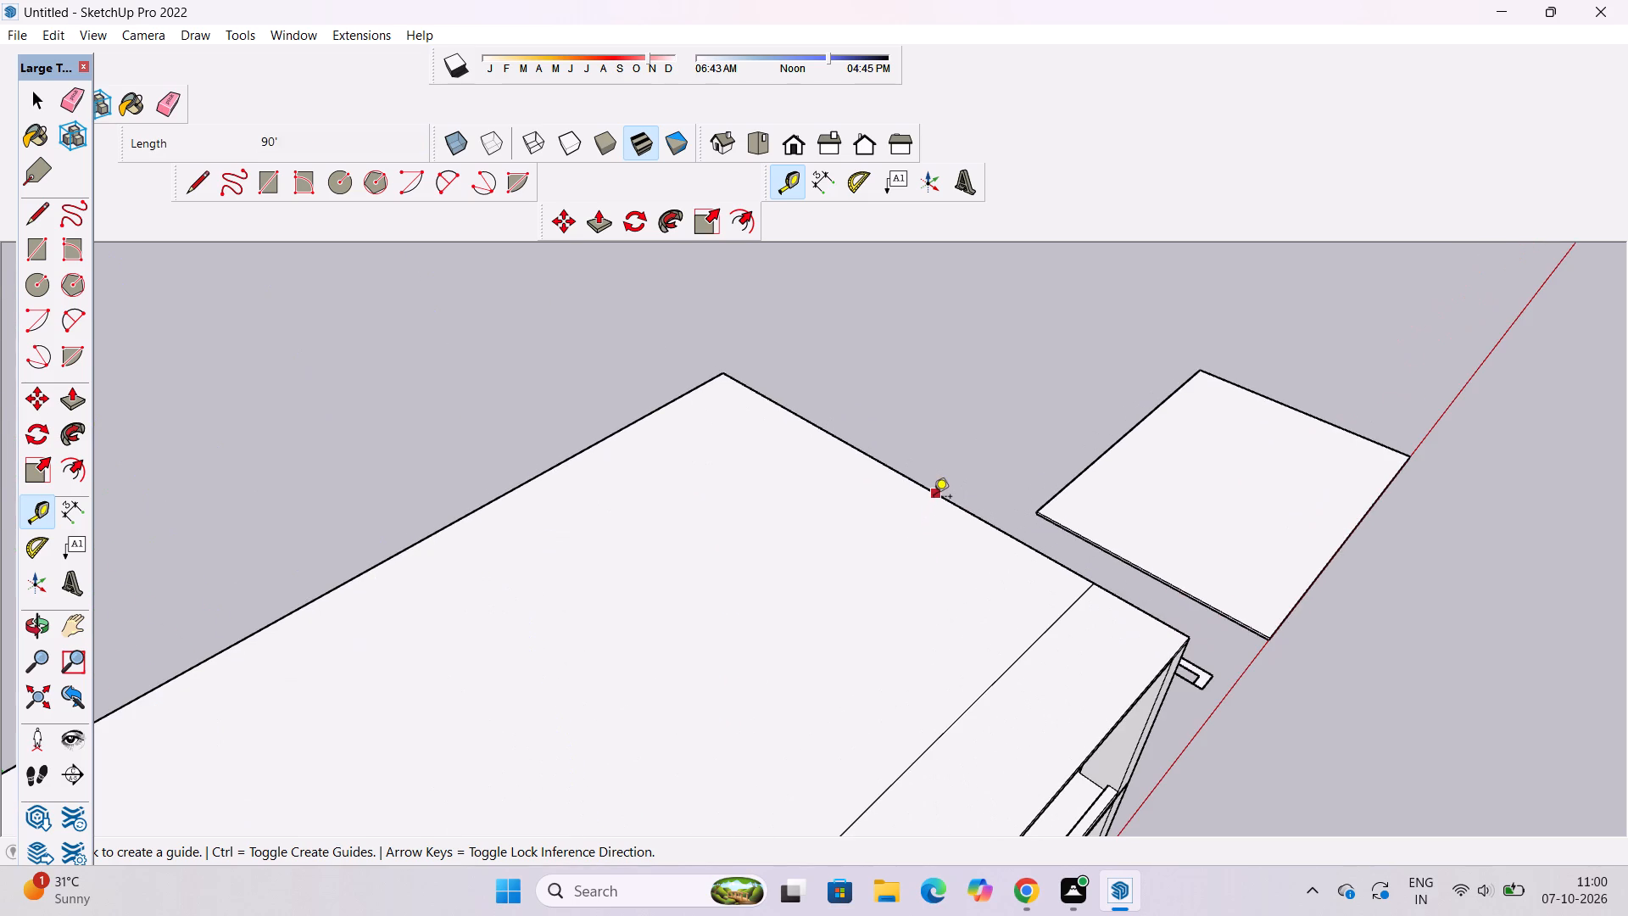
pyautogui.click(934, 498)
pyautogui.write("20'")
pyautogui.press('Return')
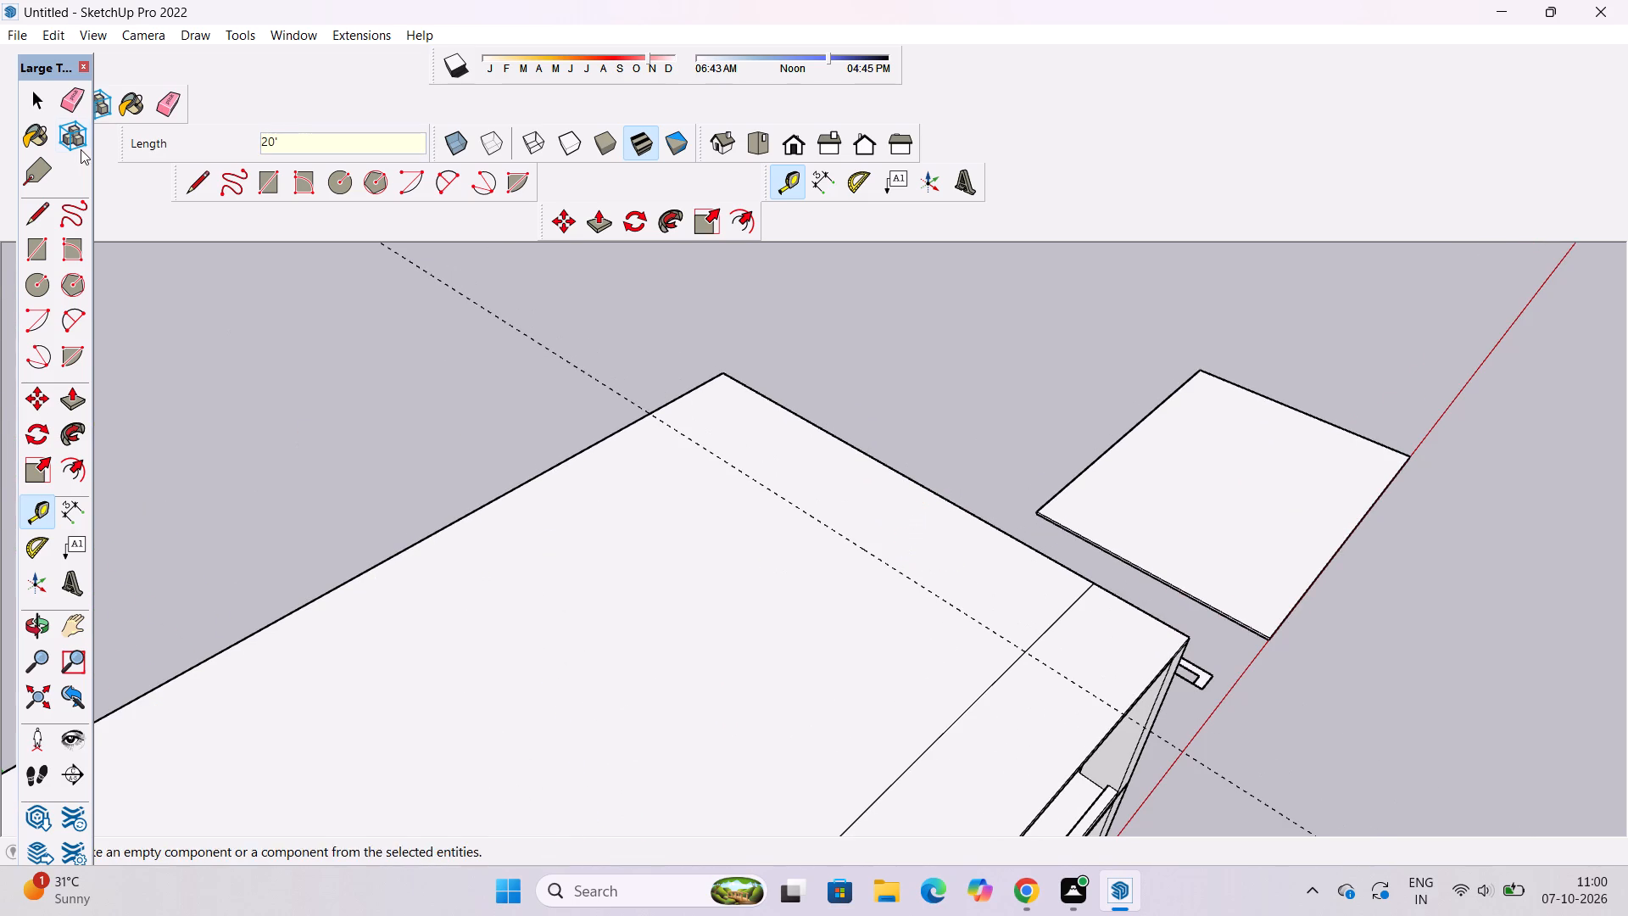
# Draw an edge along the guide from the roof's rear edge to the existing lengthwise roof line, and erase the guide.
pyautogui.click(193, 183)
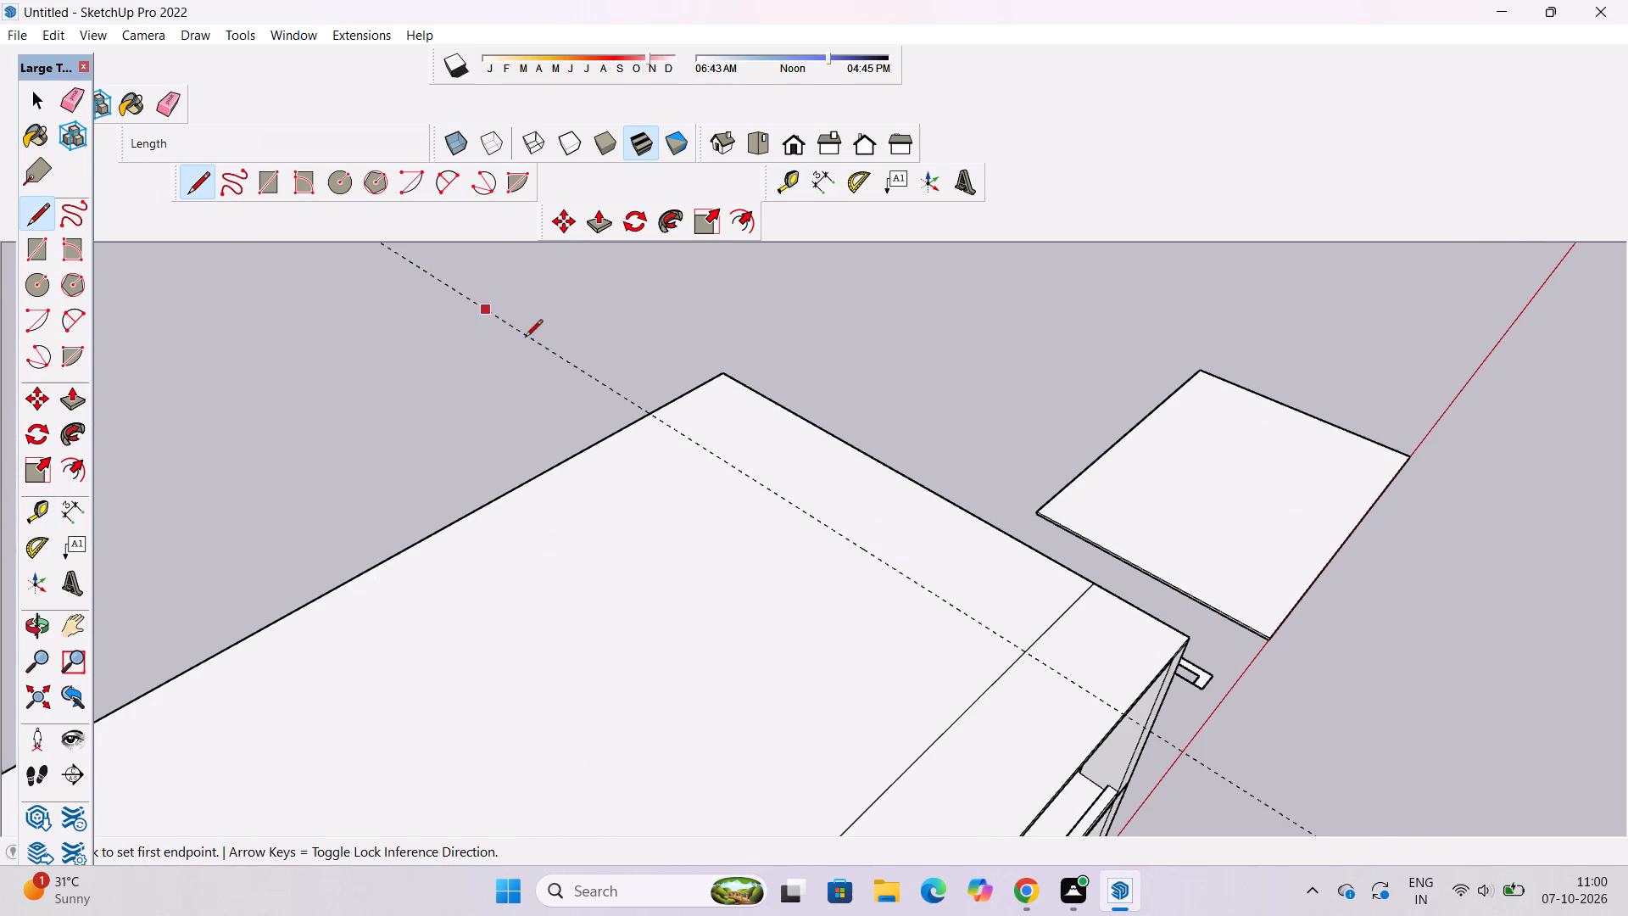
pyautogui.click(649, 411)
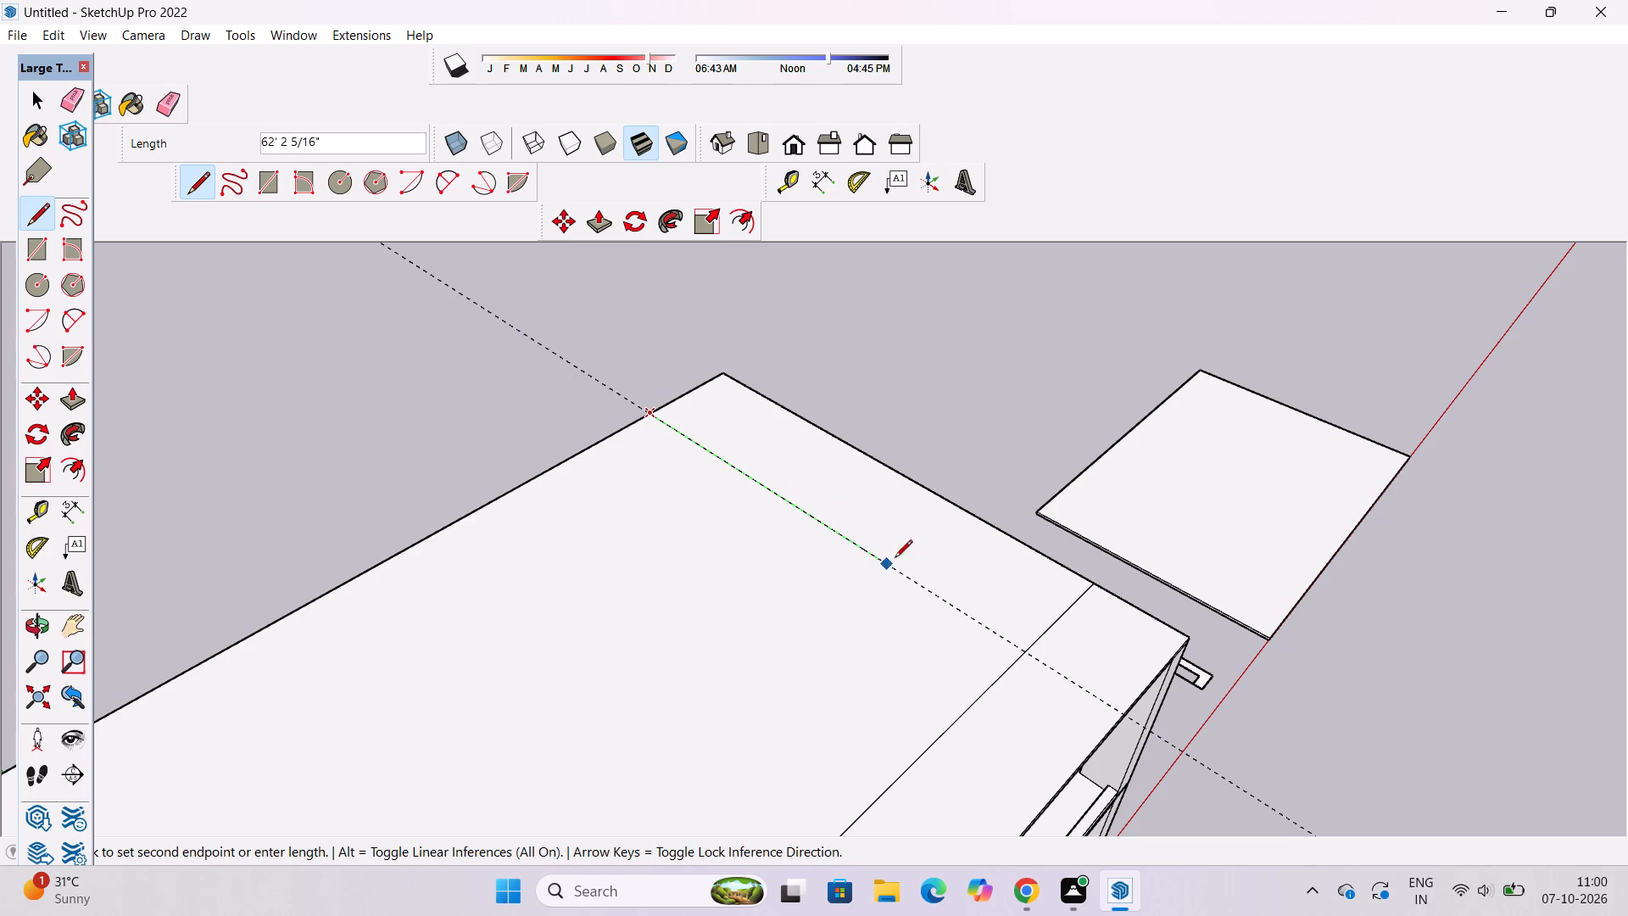
pyautogui.click(1025, 653)
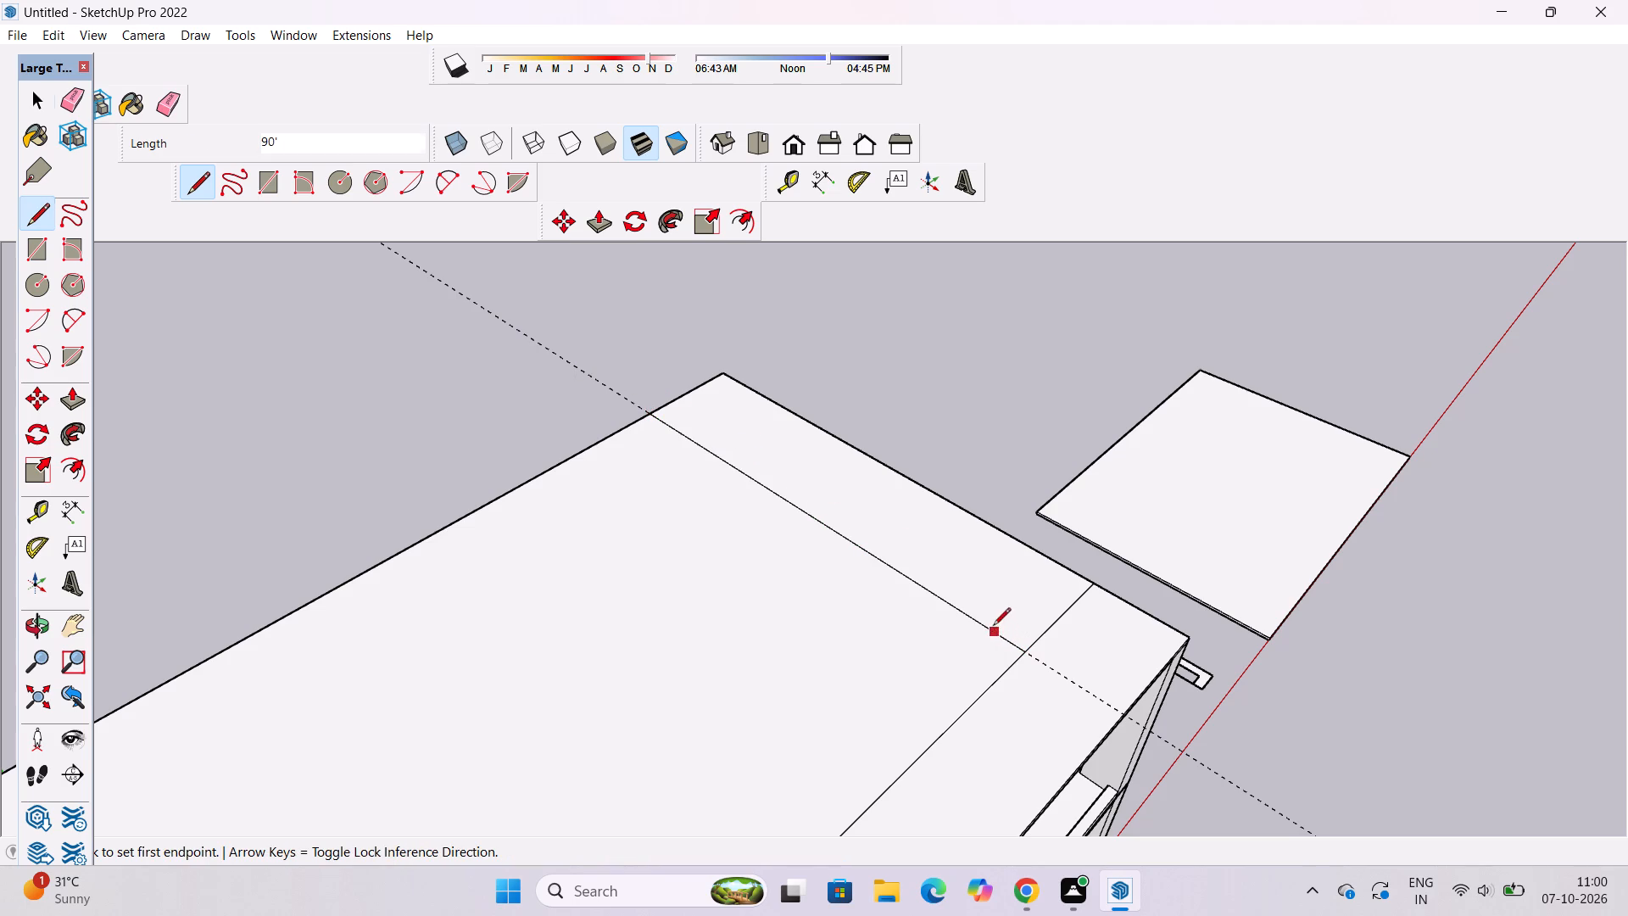
pyautogui.press('space')
pyautogui.press('e')
pyautogui.moveTo(609, 358); pyautogui.dragTo(591, 388)
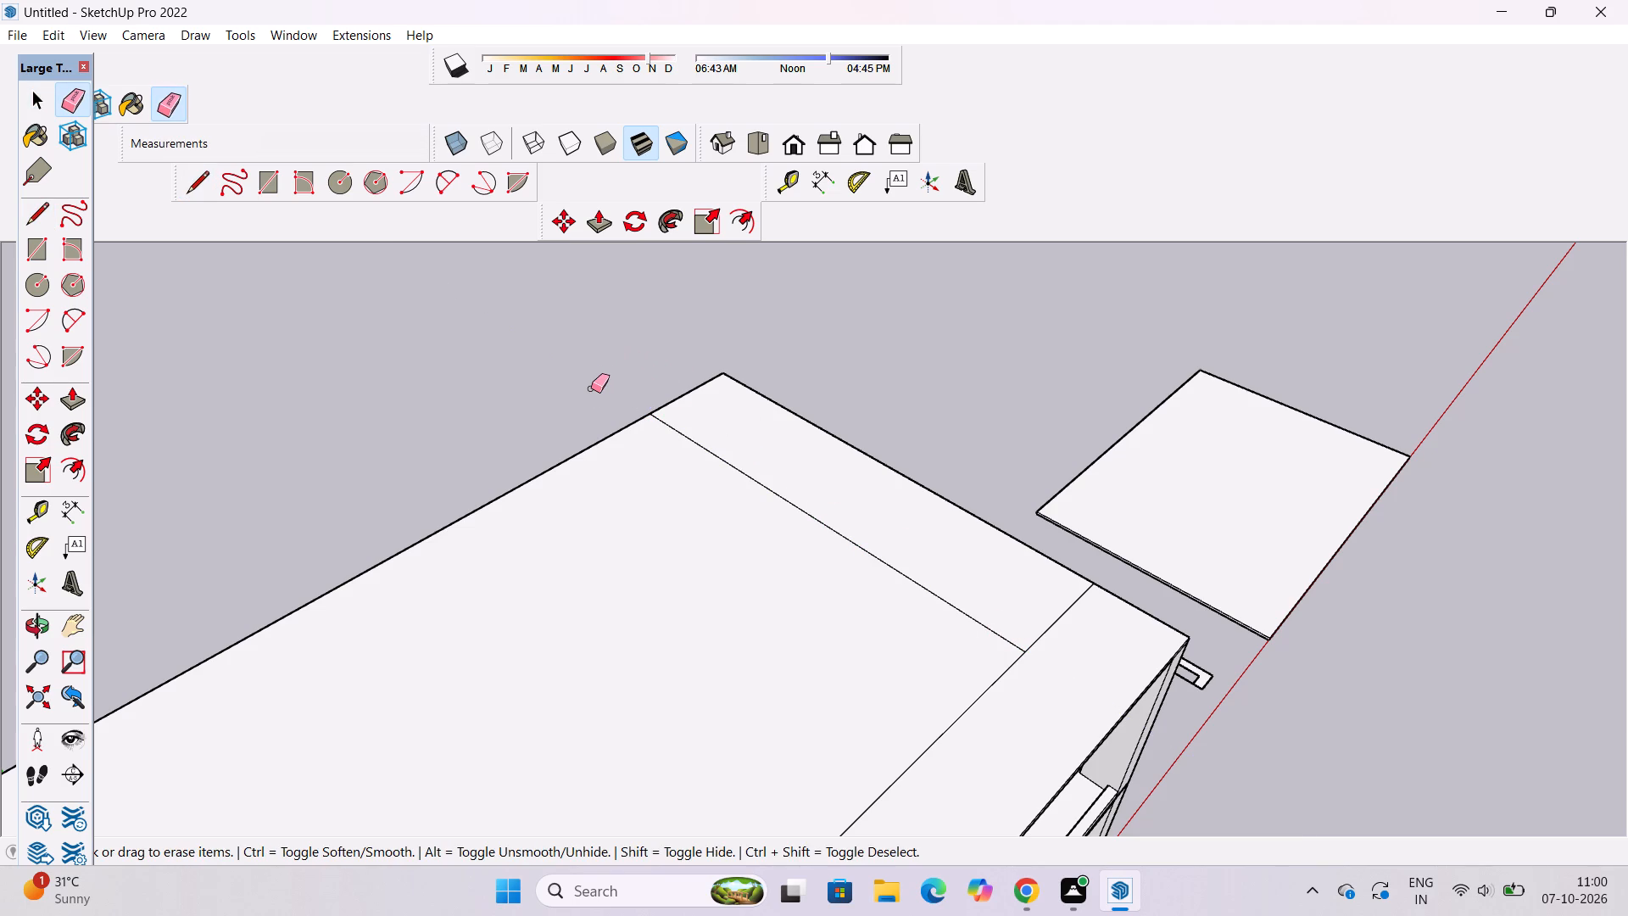
# Push/Pull the large inner roof rectangle enclosed by the dividing lines up 40'.
pyautogui.press('space')
pyautogui.write('o')
pyautogui.scroll(-6, 583, 388)
pyautogui.moveTo(533, 511); pyautogui.dragTo(911, 491)
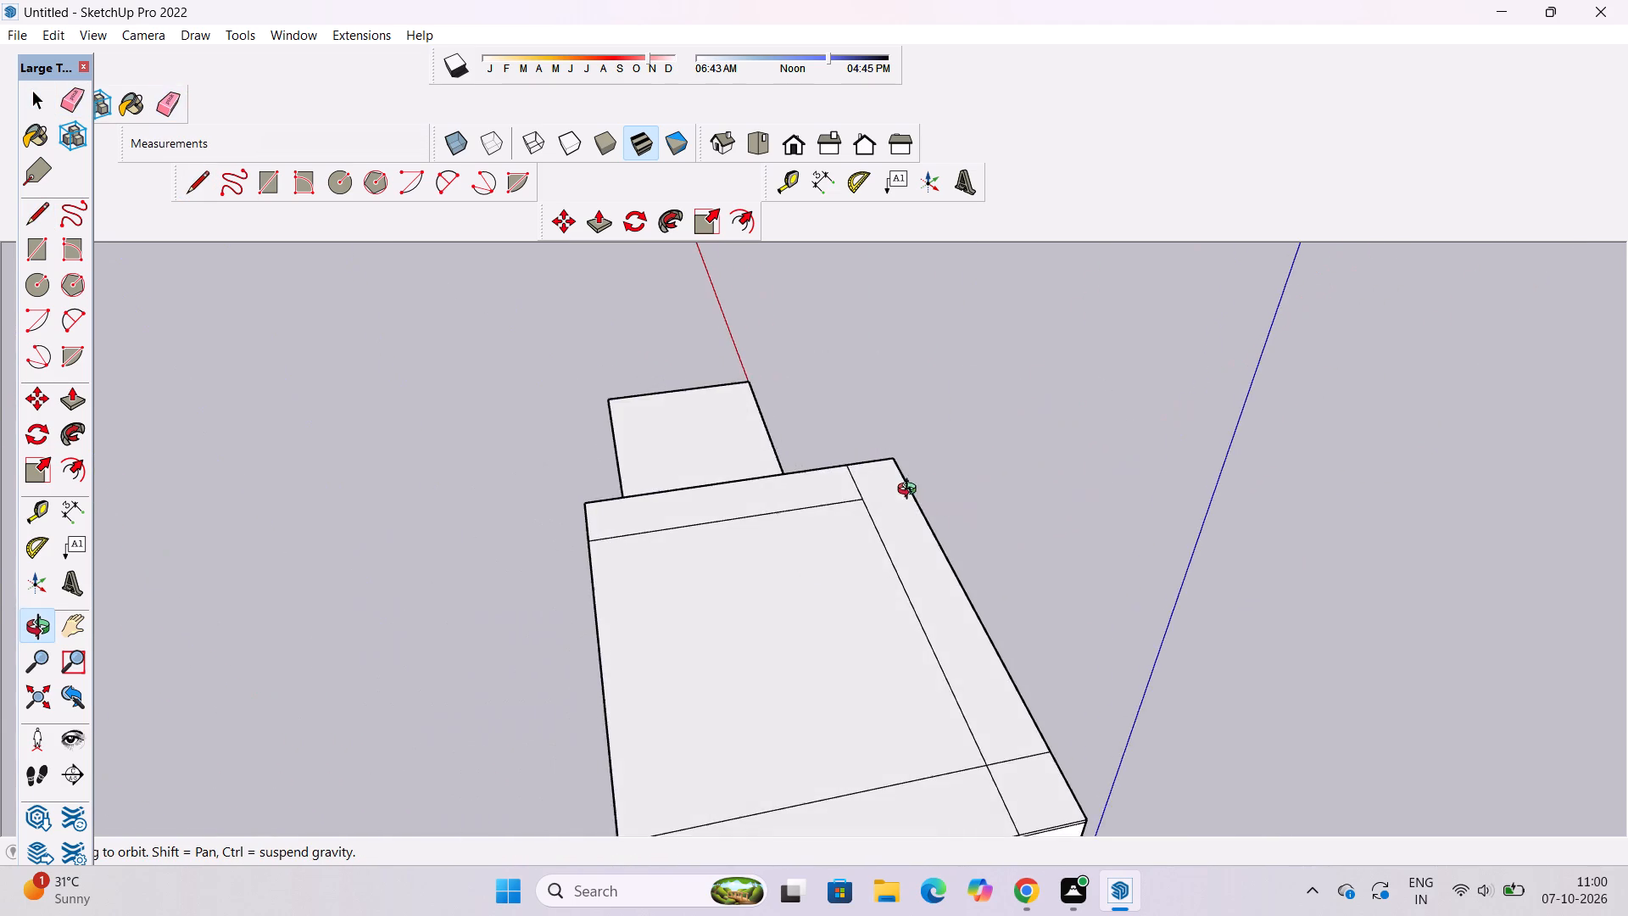
pyautogui.scroll(3, 712, 628)
pyautogui.keyDown('shift'); pyautogui.moveTo(677, 594); pyautogui.dragTo(643, 468); pyautogui.keyUp('shift')
pyautogui.moveTo(666, 508); pyautogui.dragTo(748, 478)
pyautogui.keyDown('shift'); pyautogui.moveTo(748, 478); pyautogui.dragTo(610, 472); pyautogui.keyUp('shift')
pyautogui.scroll(-4, 609, 470)
pyautogui.moveTo(586, 538); pyautogui.dragTo(732, 497)
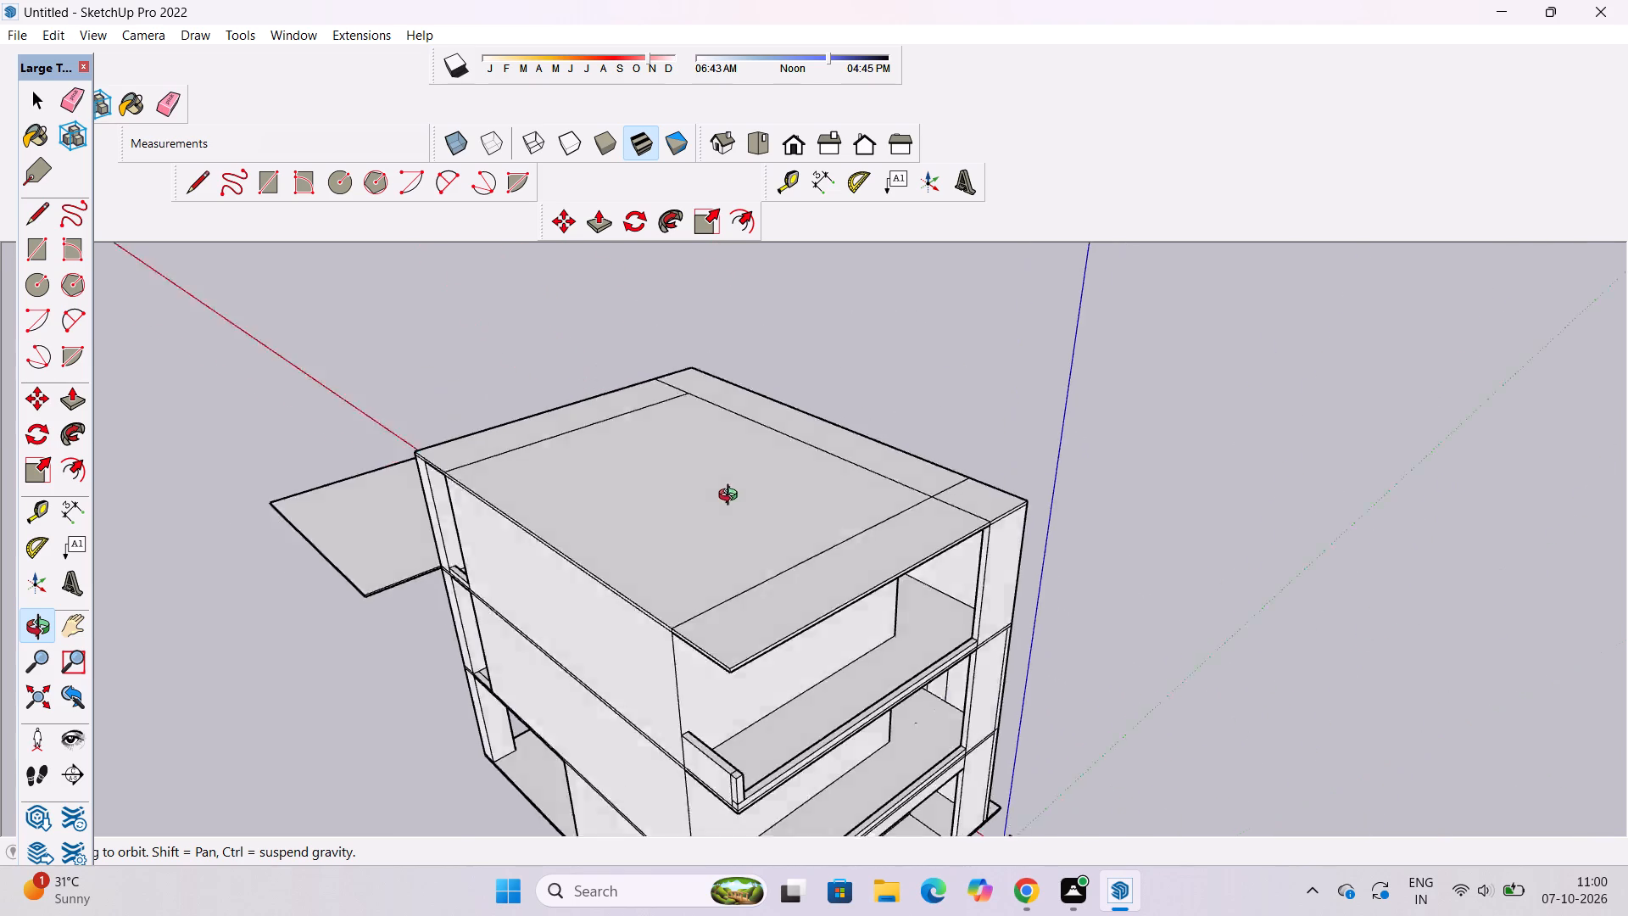
pyautogui.moveTo(732, 497); pyautogui.dragTo(733, 496)
pyautogui.scroll(3, 718, 495)
pyautogui.keyDown('shift'); pyautogui.moveTo(718, 509); pyautogui.dragTo(721, 517); pyautogui.keyUp('shift')
pyautogui.press('p')
pyautogui.click(676, 558)
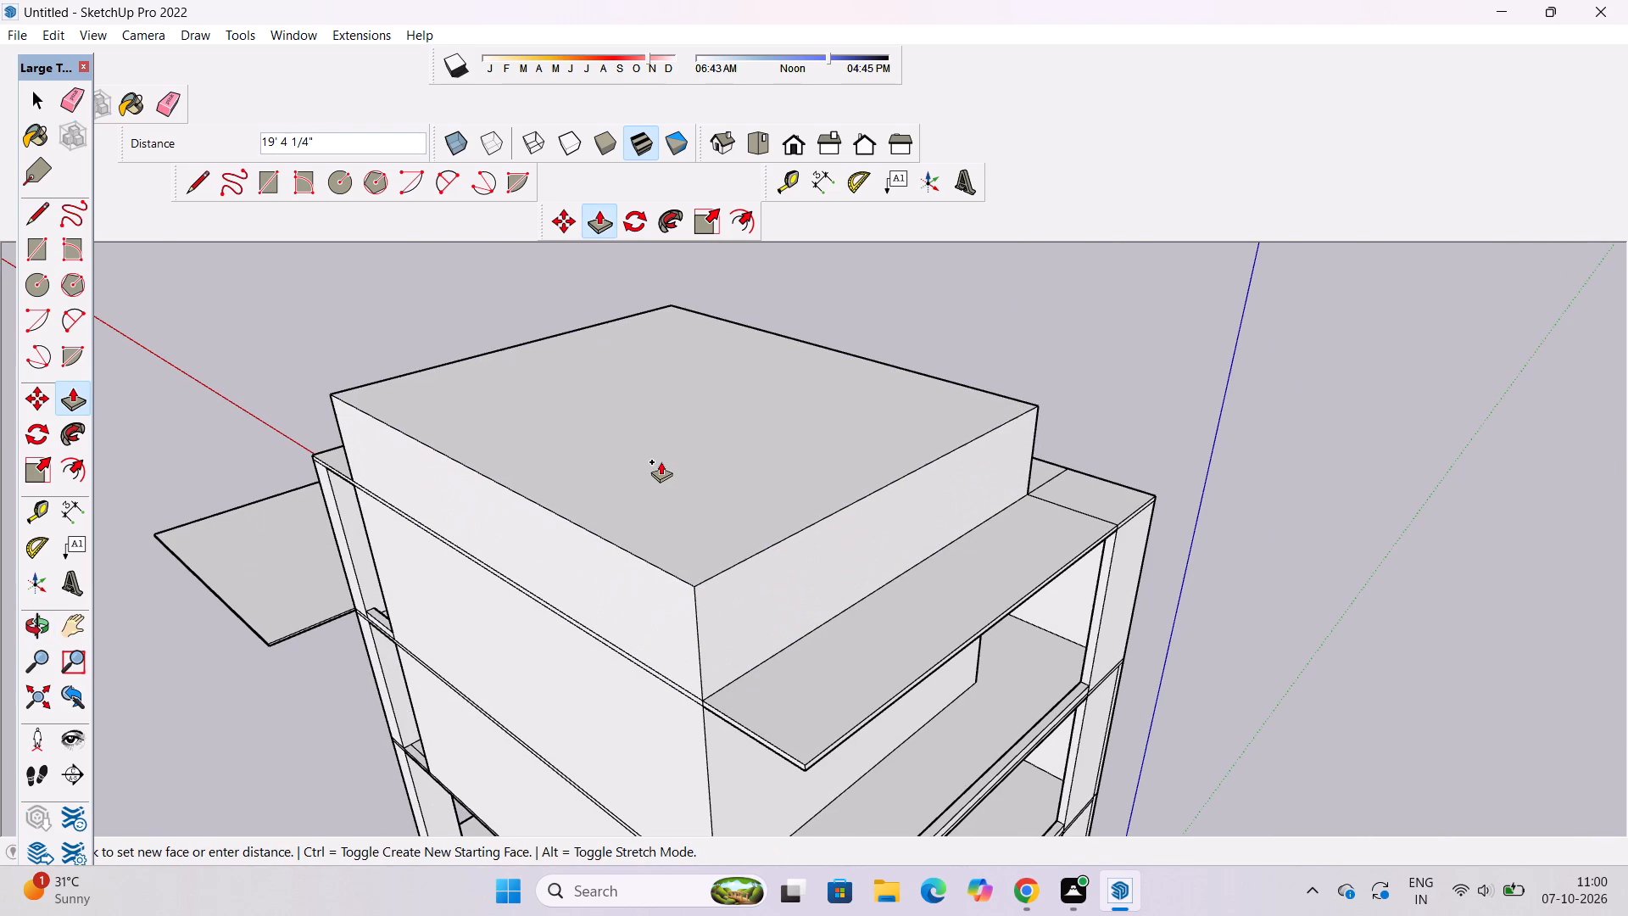
pyautogui.write("40'")
pyautogui.press('Return')
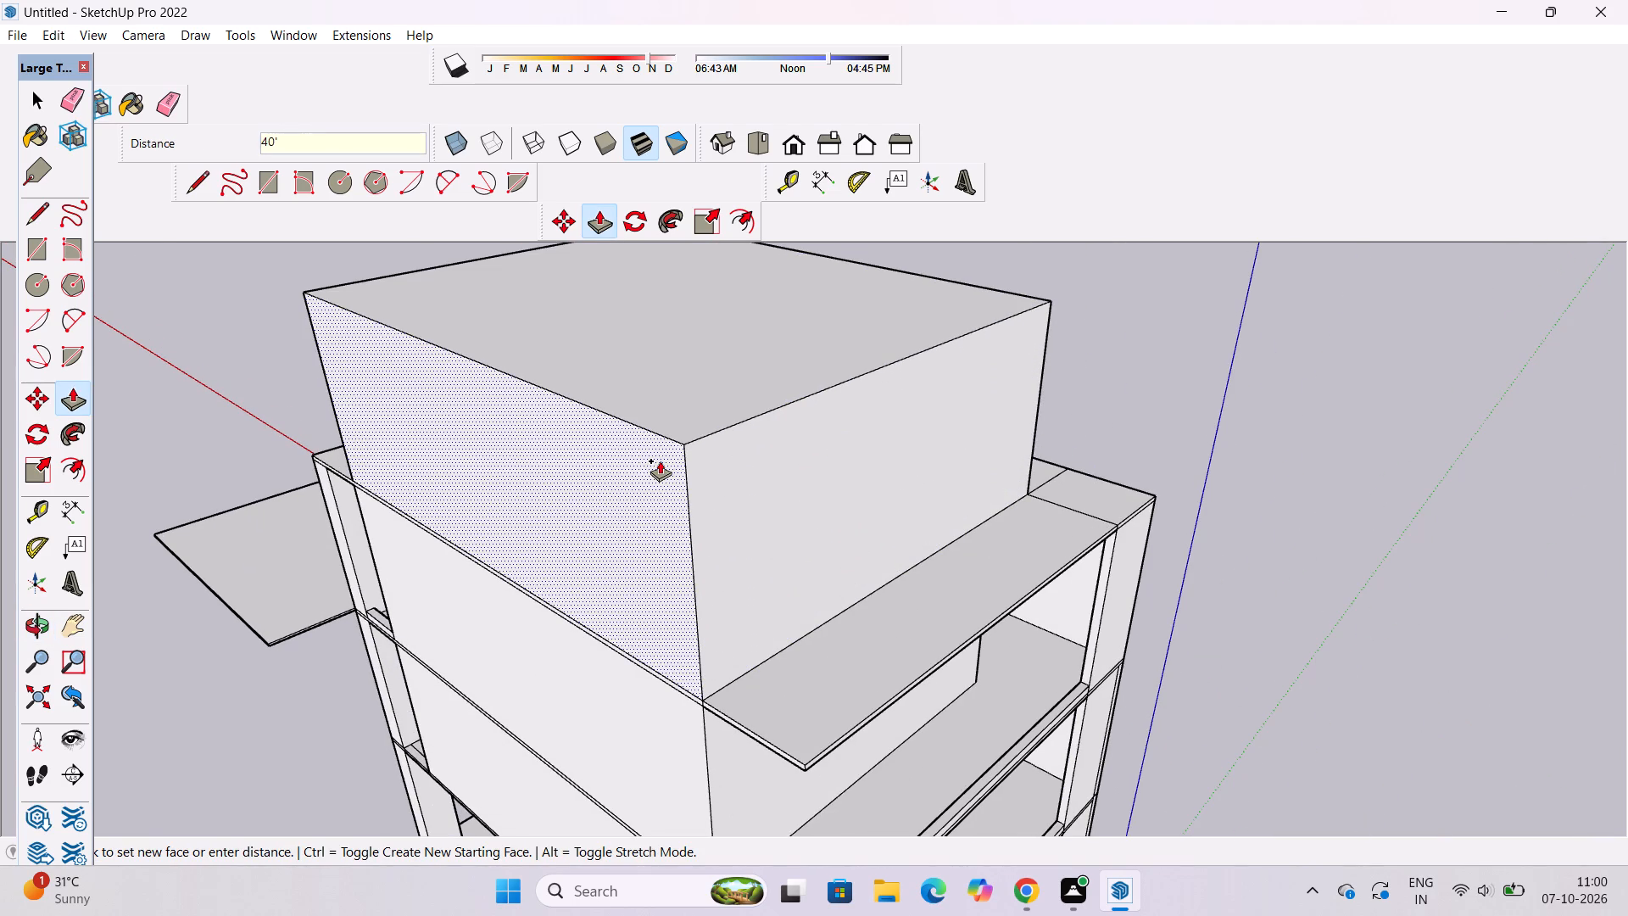
# Examine the whole building with its set-back upper block from several sides, including roof level, balconies and column facade.
pyautogui.press('o')
pyautogui.scroll(-6, 655, 463)
pyautogui.moveTo(1062, 513); pyautogui.dragTo(863, 549)
pyautogui.press('space')
pyautogui.click(1074, 464)
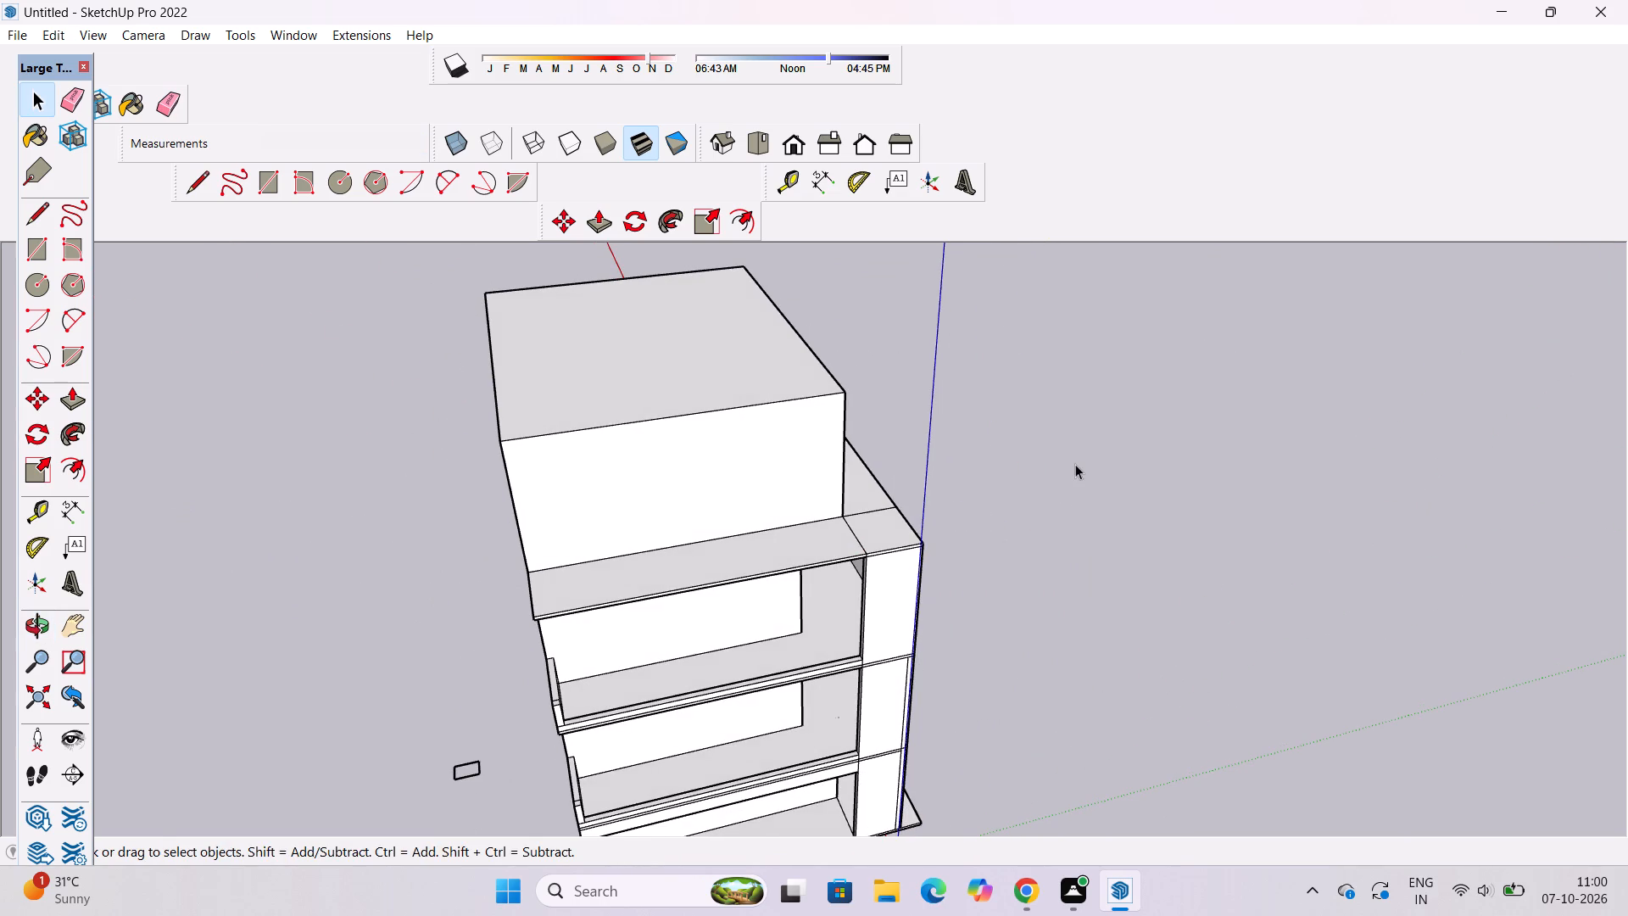
pyautogui.press('o')
pyautogui.keyDown('shift'); pyautogui.moveTo(1091, 466); pyautogui.dragTo(1129, 582); pyautogui.keyUp('shift')
pyautogui.moveTo(1107, 579); pyautogui.dragTo(926, 567)
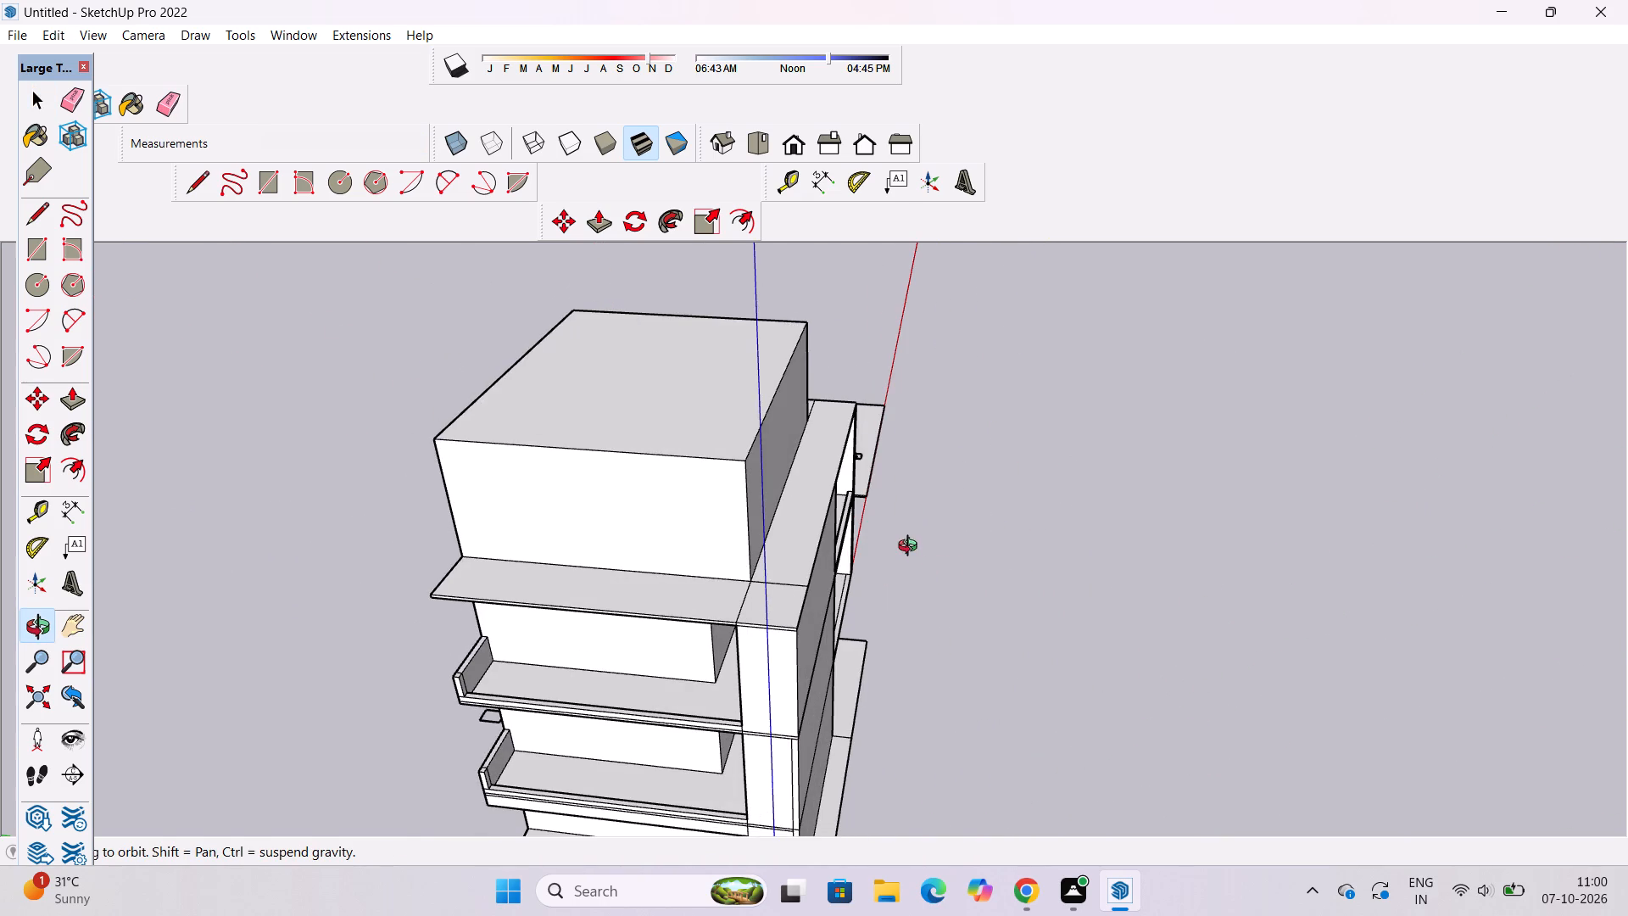
pyautogui.scroll(-1, 912, 548)
pyautogui.keyDown('shift'); pyautogui.moveTo(982, 573); pyautogui.dragTo(992, 583); pyautogui.keyUp('shift')
pyautogui.moveTo(1124, 558); pyautogui.dragTo(1050, 538)
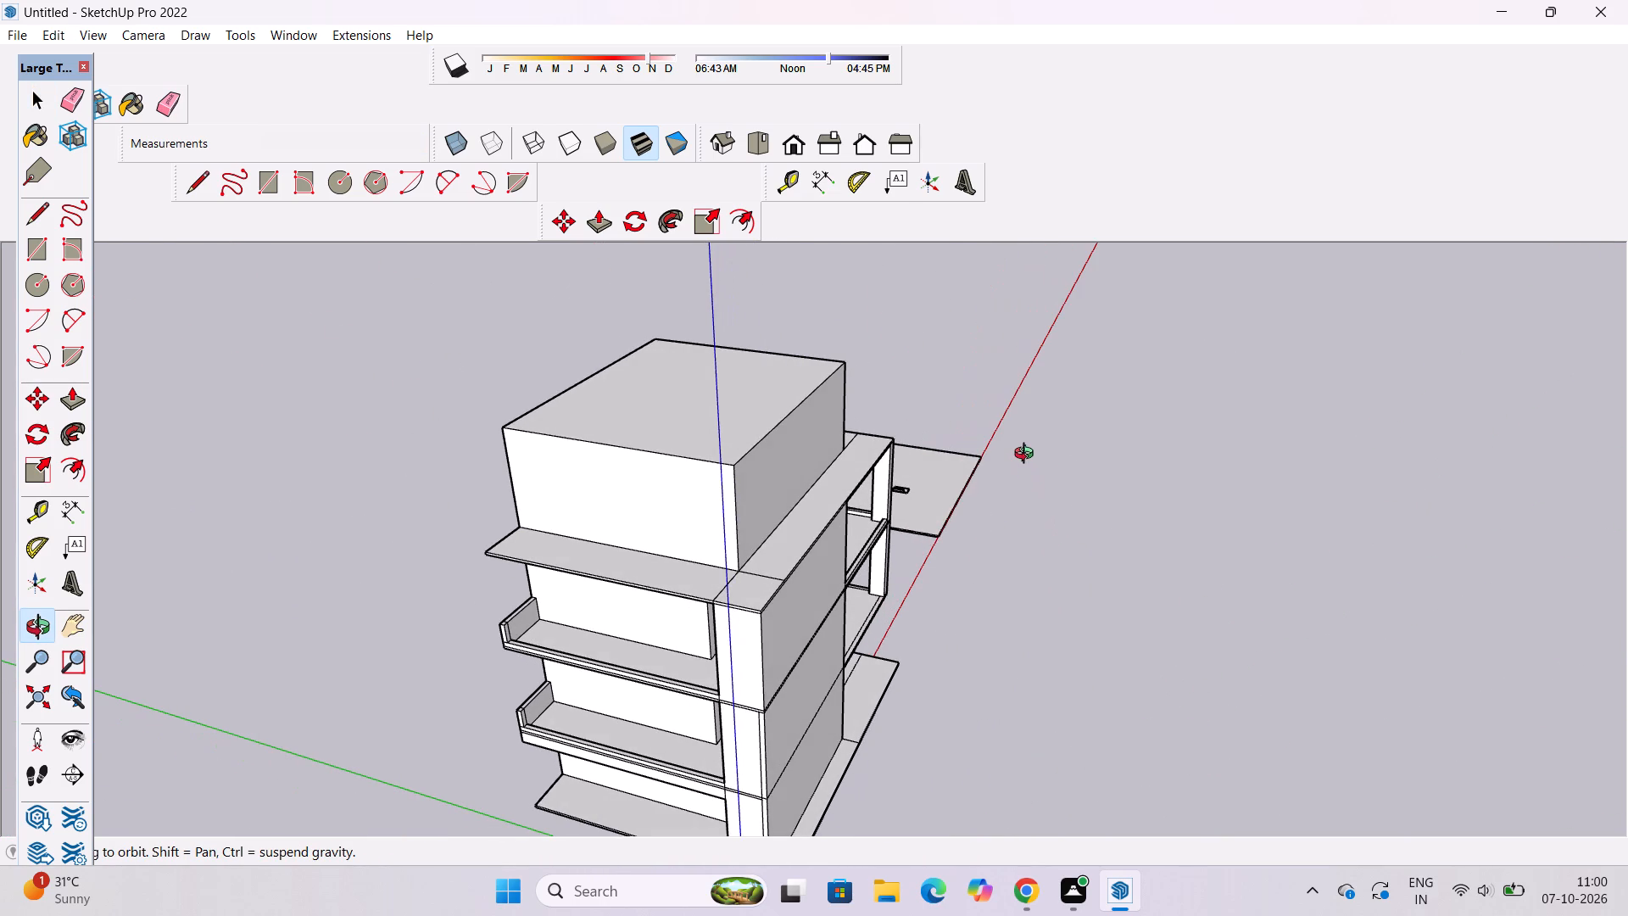
pyautogui.scroll(1, 1028, 455)
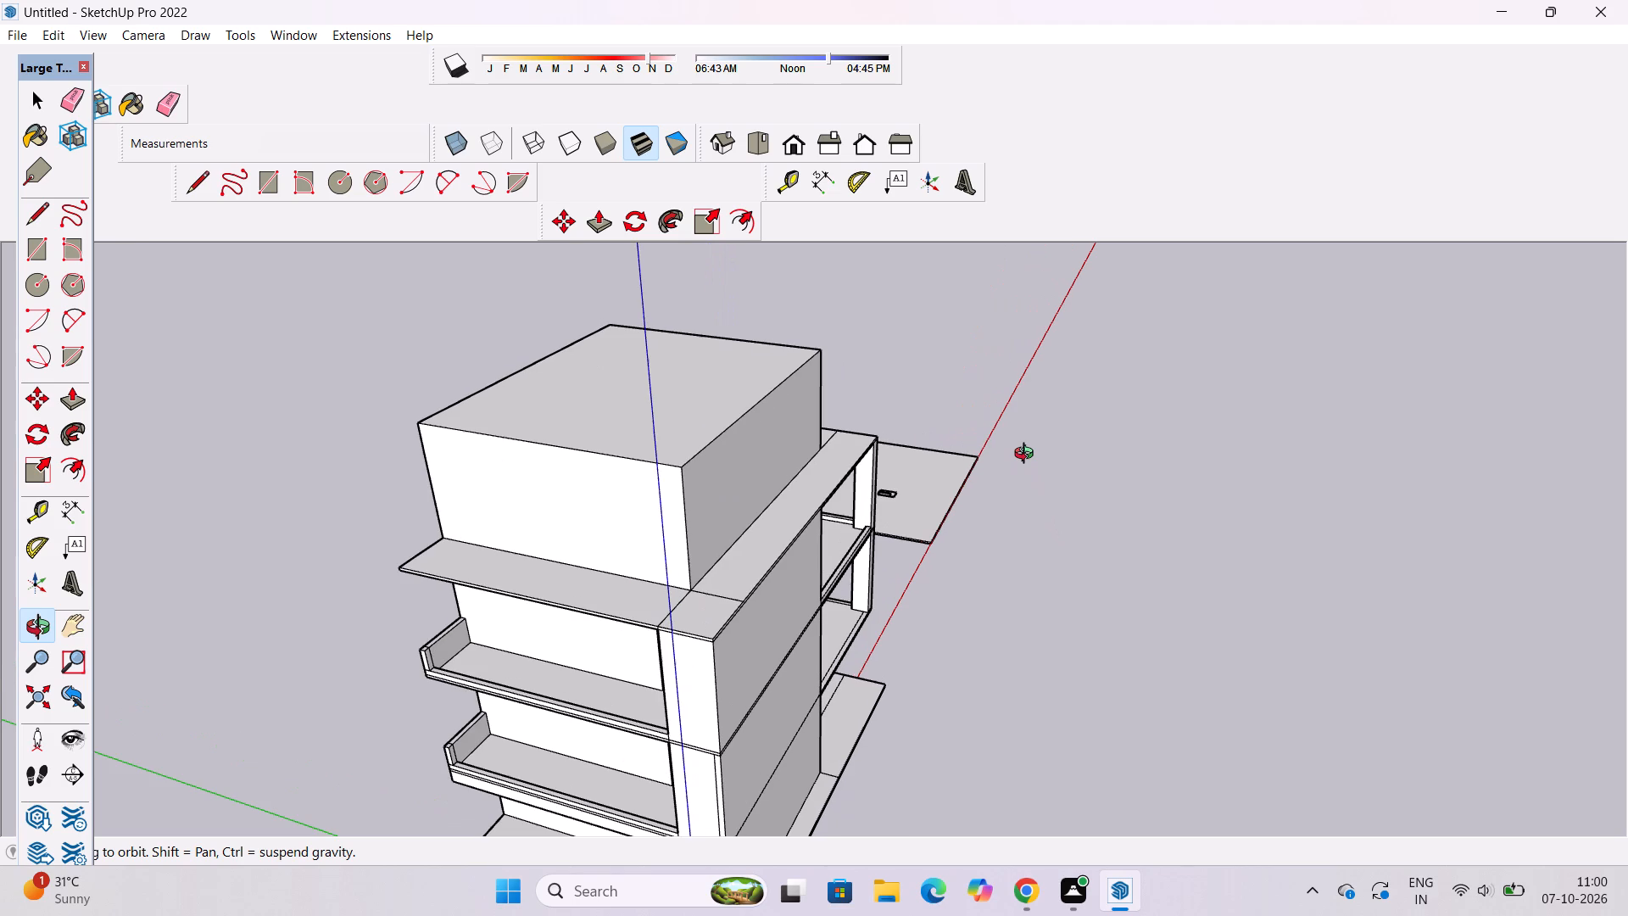
pyautogui.scroll(-1, 1028, 455)
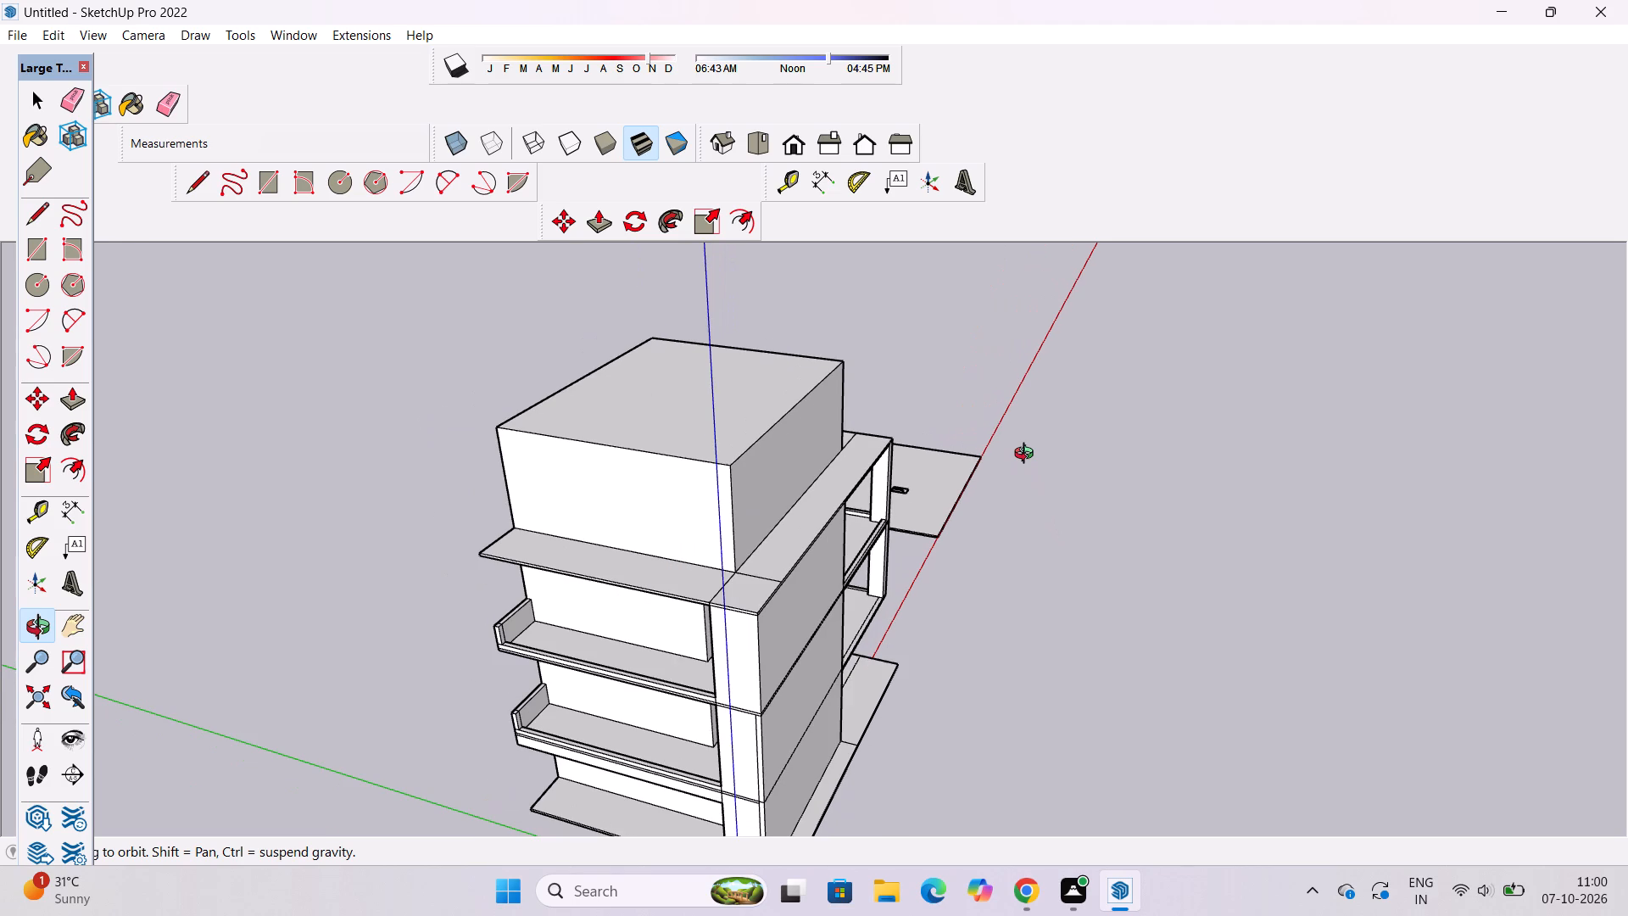
pyautogui.scroll(-3, 1028, 455)
pyautogui.scroll(4, 1128, 519)
pyautogui.moveTo(1208, 544); pyautogui.dragTo(856, 424)
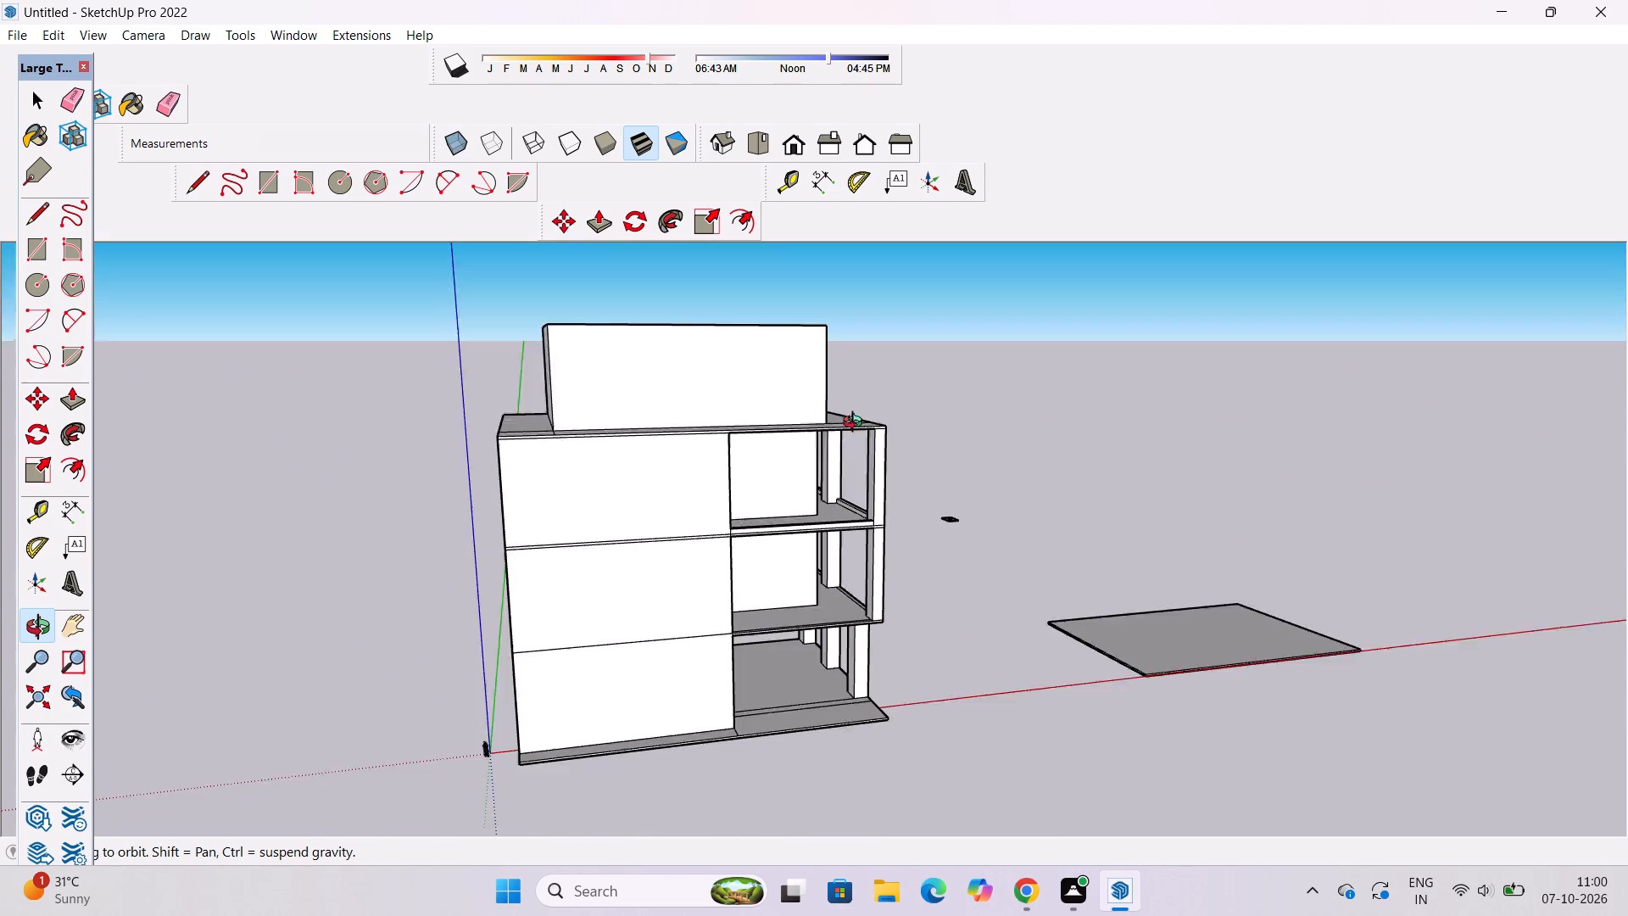
pyautogui.moveTo(856, 424); pyautogui.dragTo(712, 572)
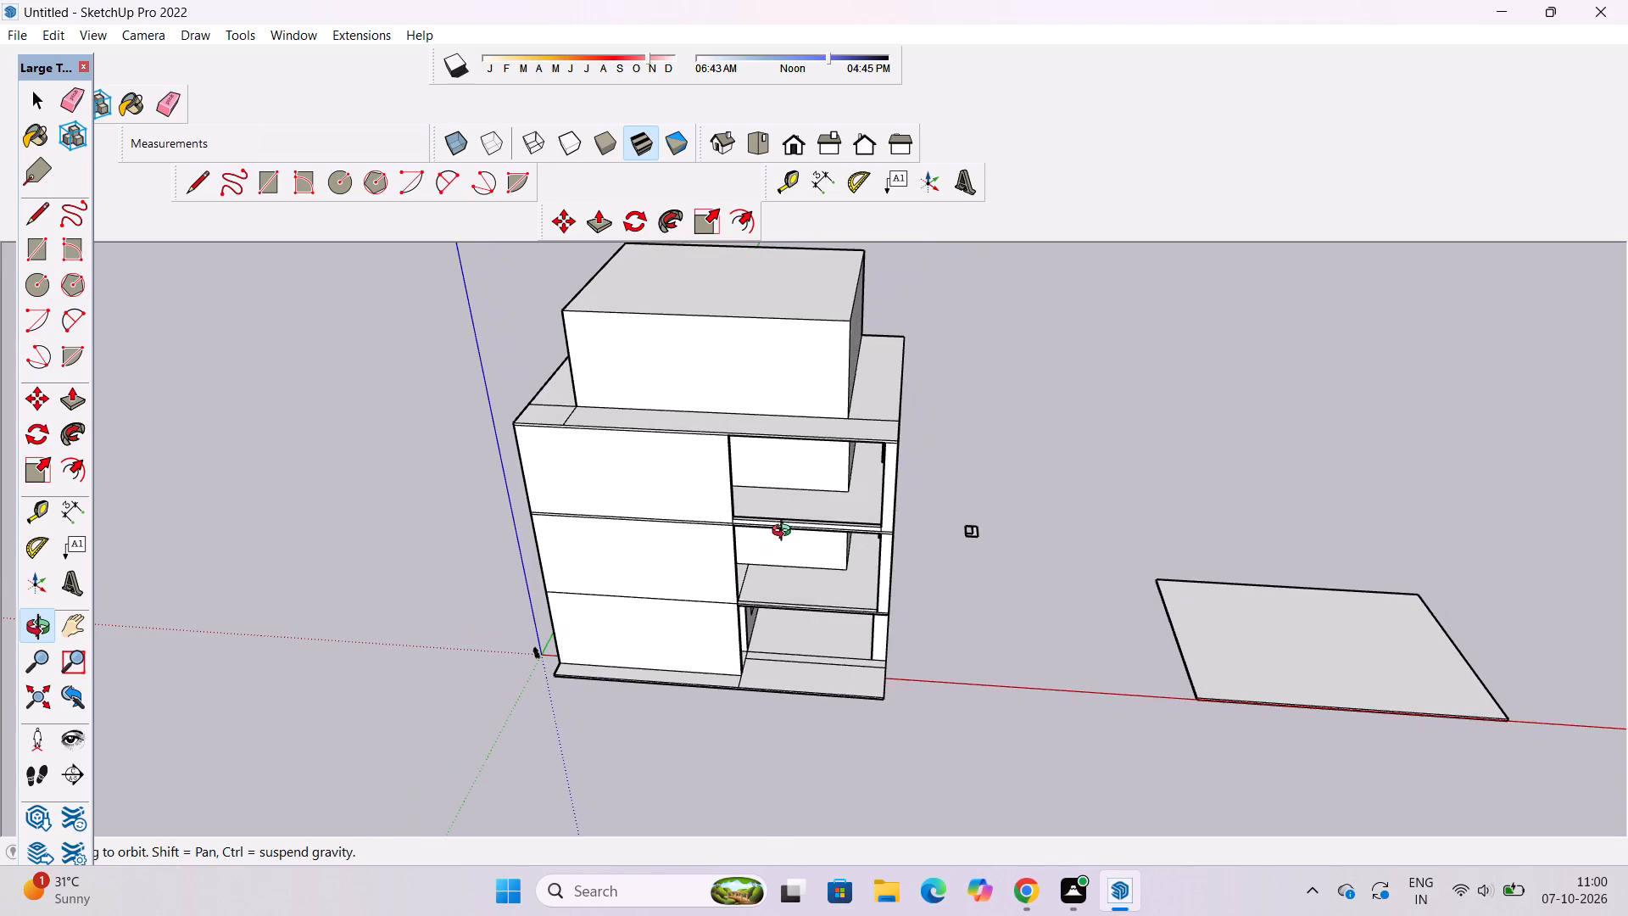
pyautogui.scroll(-2, 794, 526)
pyautogui.moveTo(538, 603); pyautogui.dragTo(587, 405)
pyautogui.scroll(4, 864, 319)
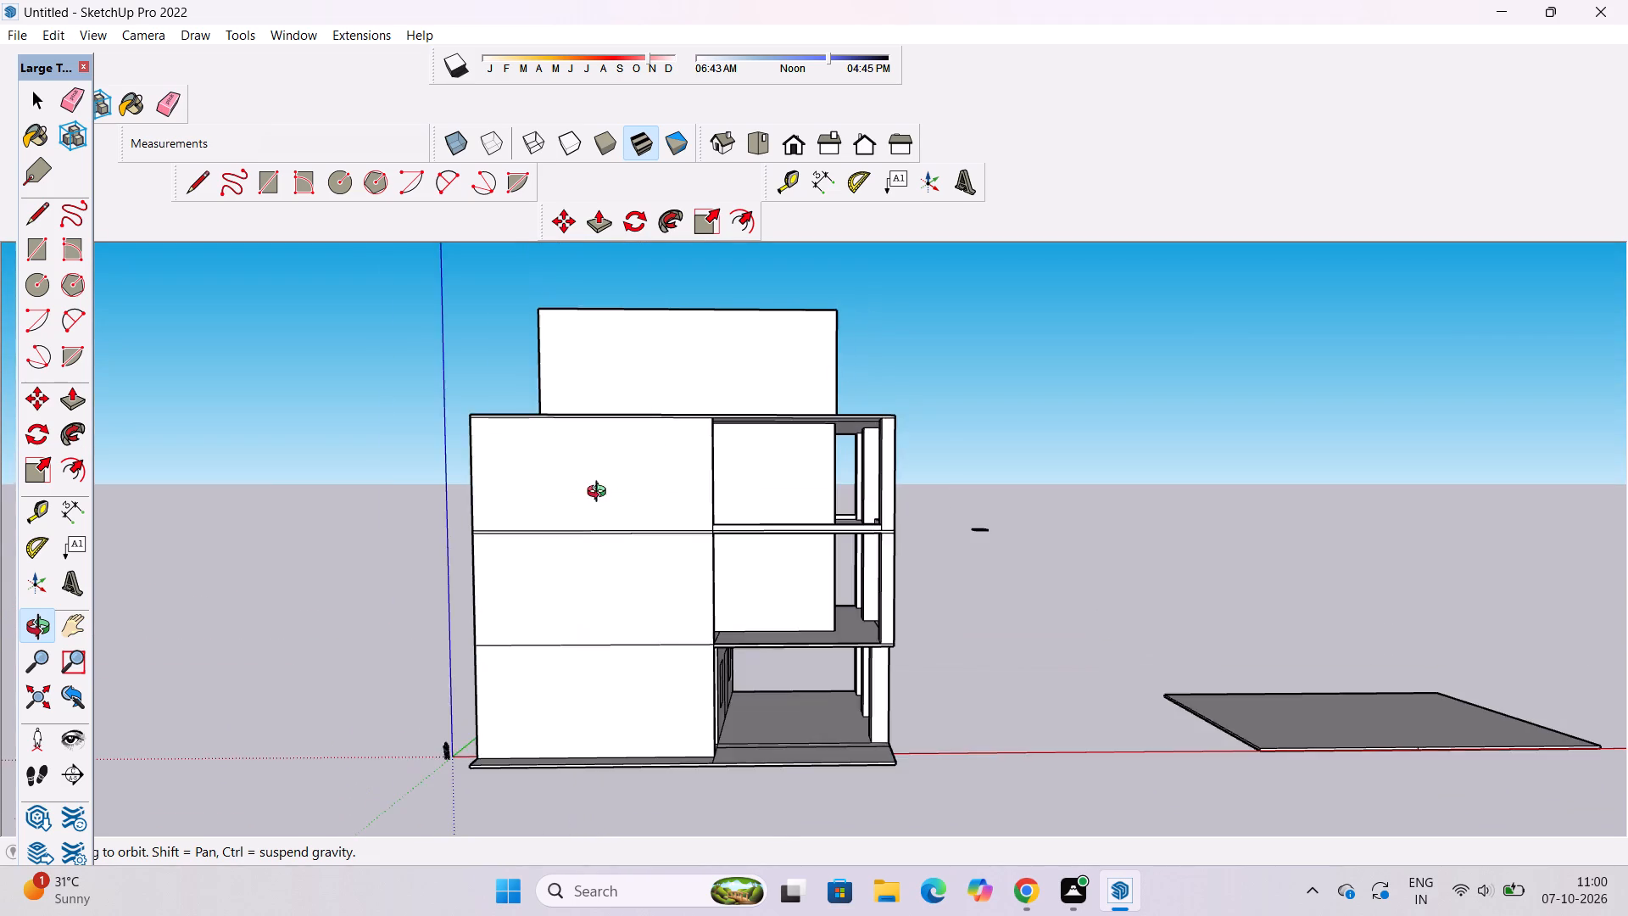
pyautogui.moveTo(600, 494); pyautogui.dragTo(778, 466)
pyautogui.scroll(-7, 779, 464)
pyautogui.moveTo(777, 511); pyautogui.dragTo(779, 545)
pyautogui.scroll(5, 779, 550)
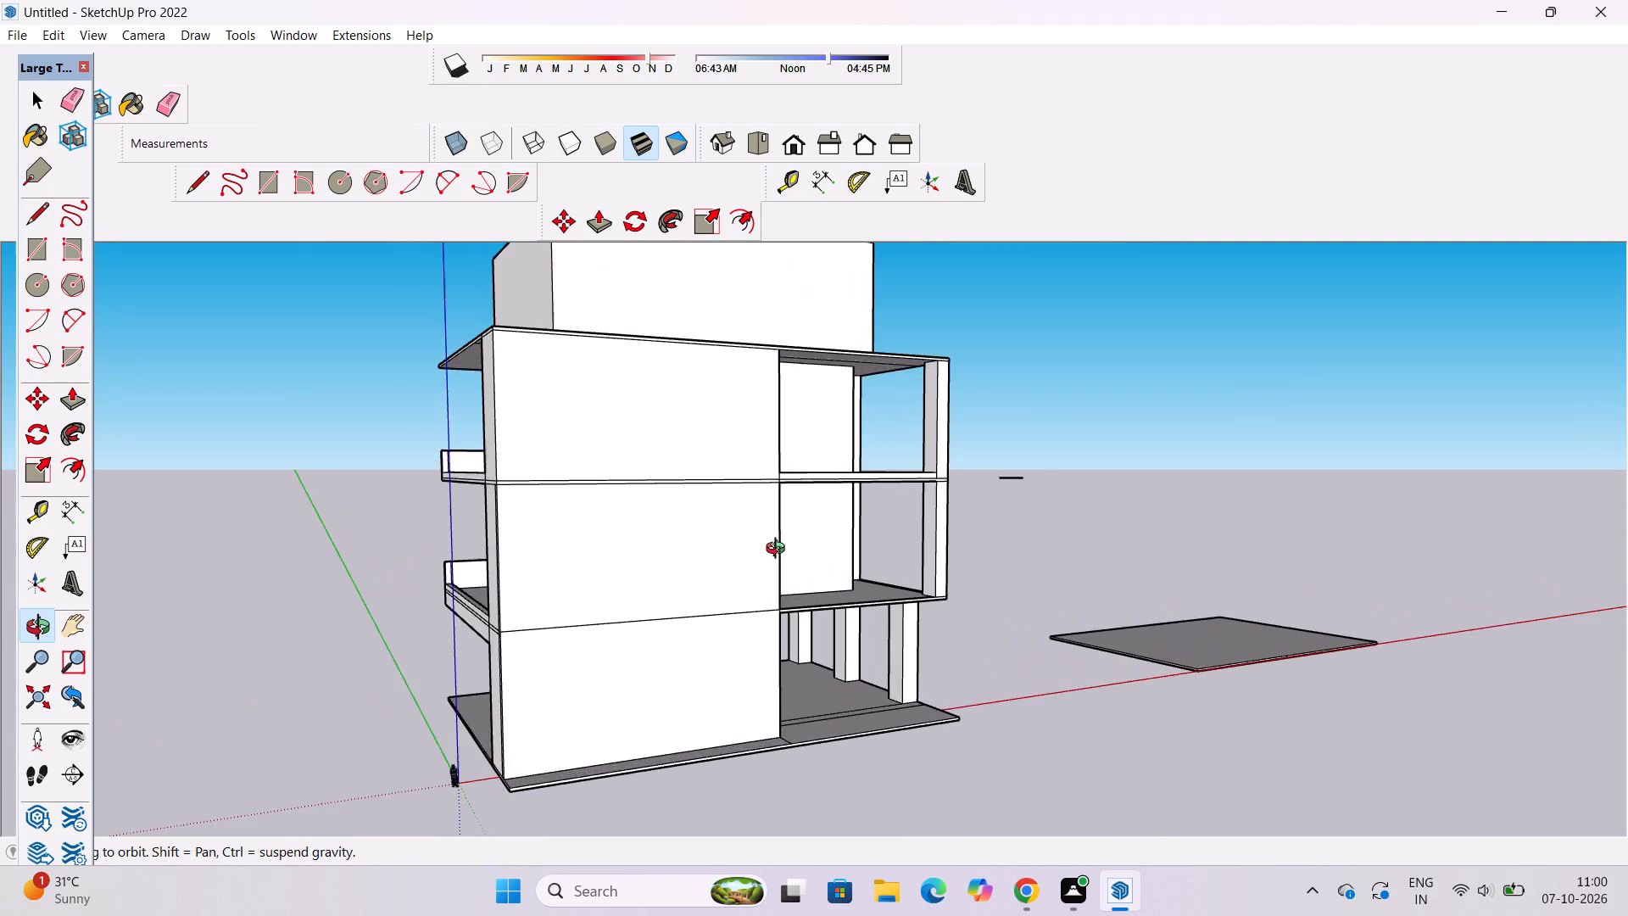
pyautogui.scroll(2, 779, 550)
pyautogui.scroll(-8, 779, 550)
pyautogui.scroll(6, 929, 519)
pyautogui.moveTo(1018, 550); pyautogui.dragTo(751, 548)
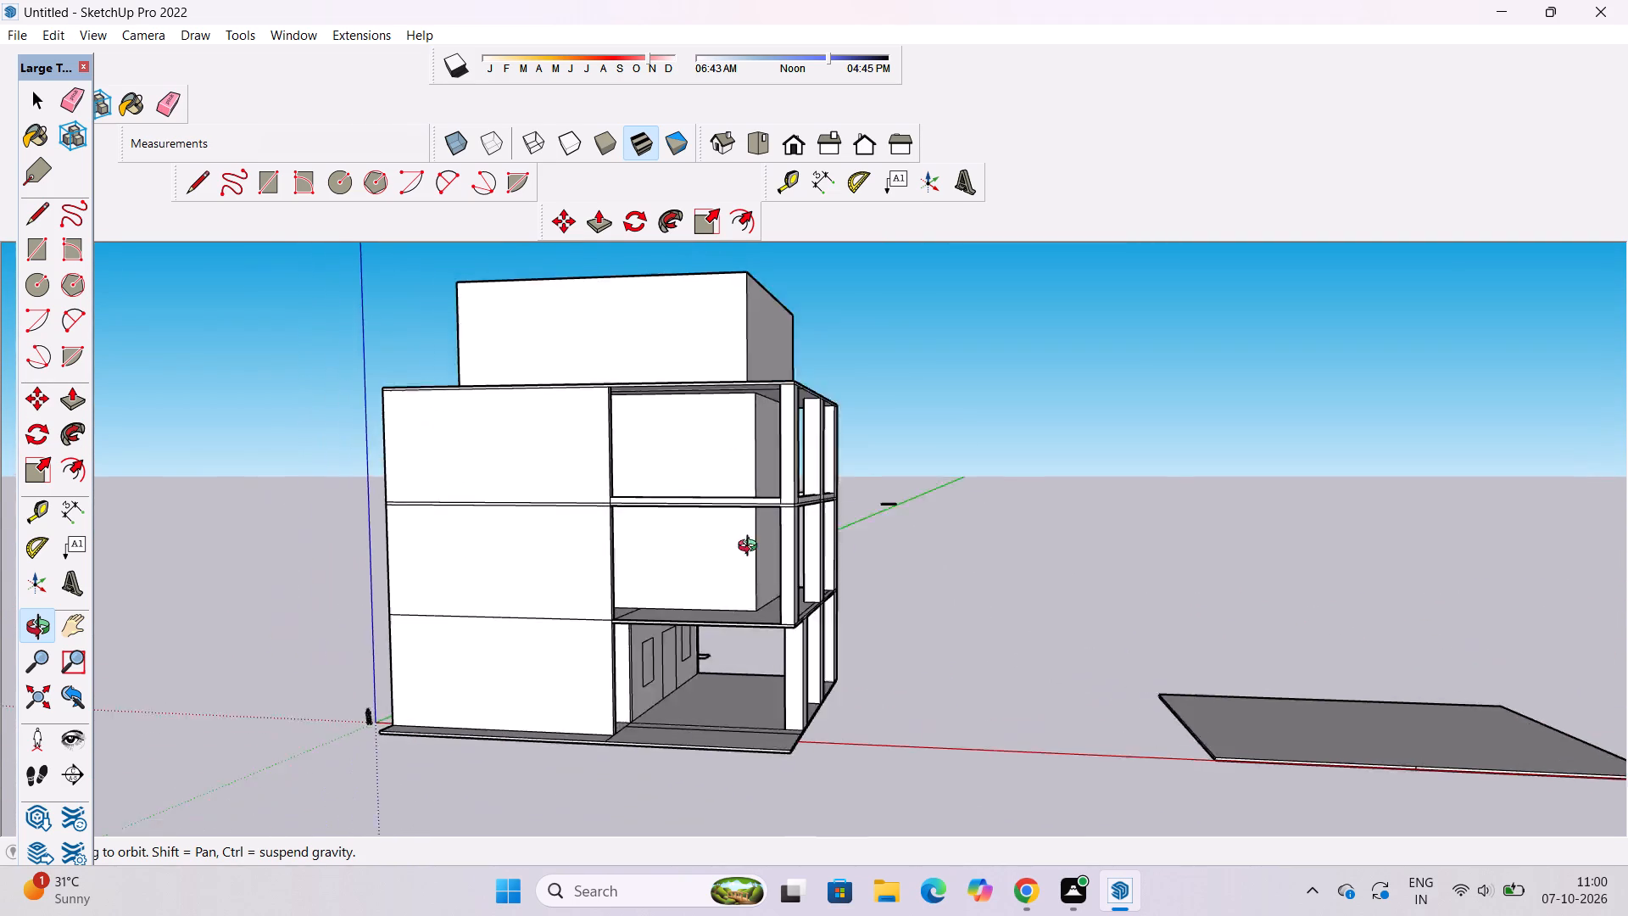
pyautogui.moveTo(751, 548); pyautogui.dragTo(761, 544)
pyautogui.scroll(-2, 755, 532)
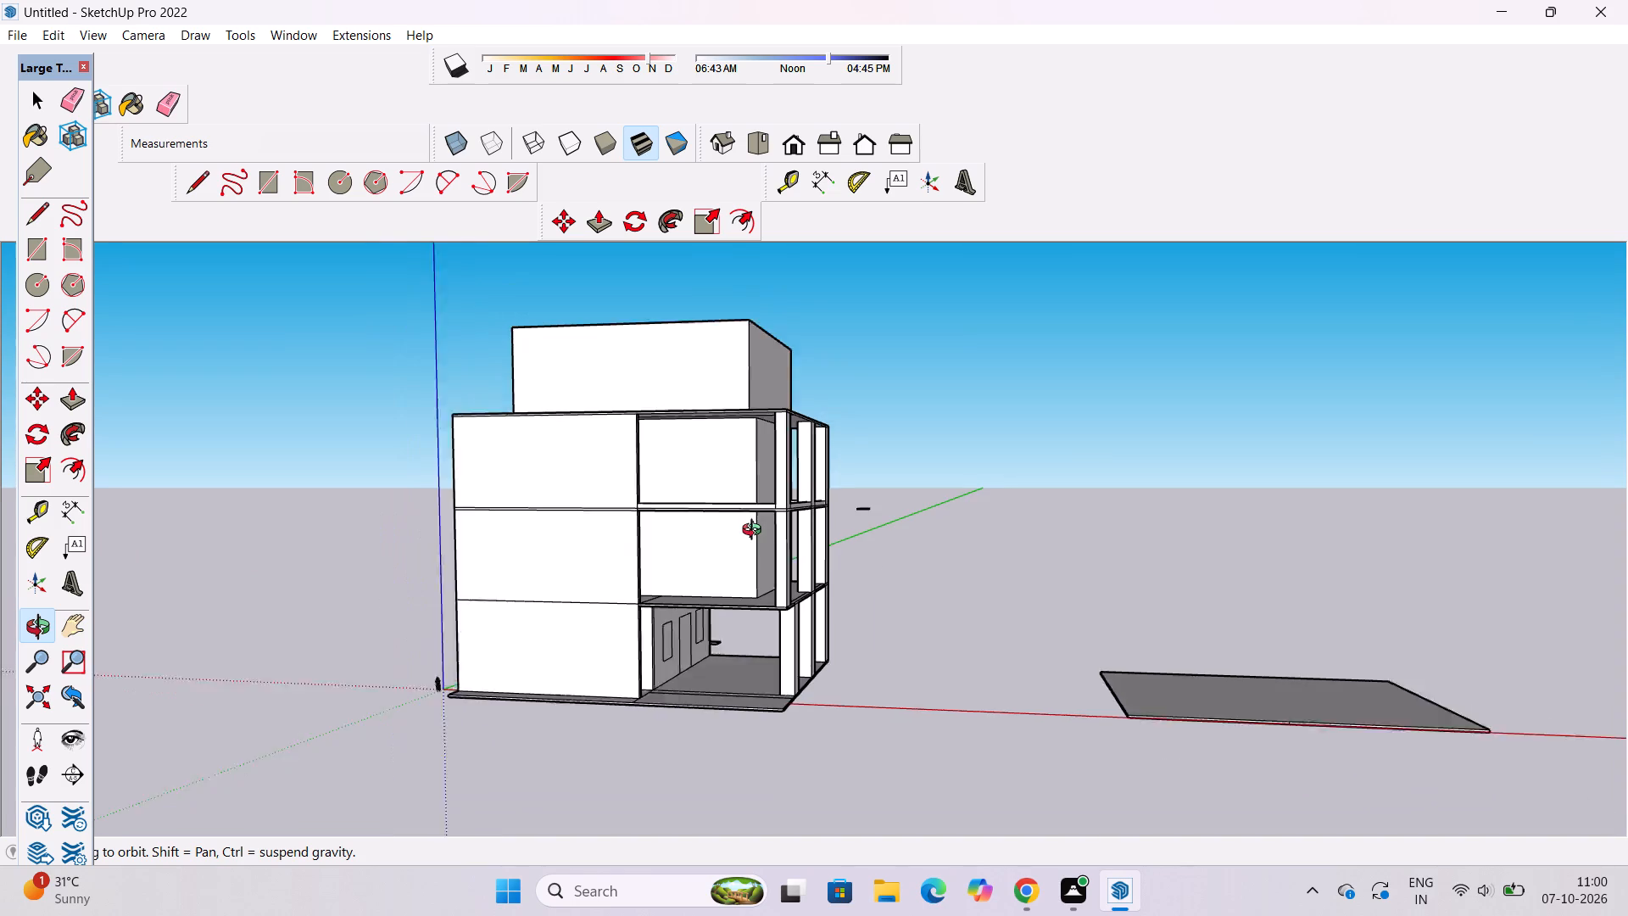
pyautogui.scroll(-2, 755, 532)
pyautogui.scroll(2, 743, 546)
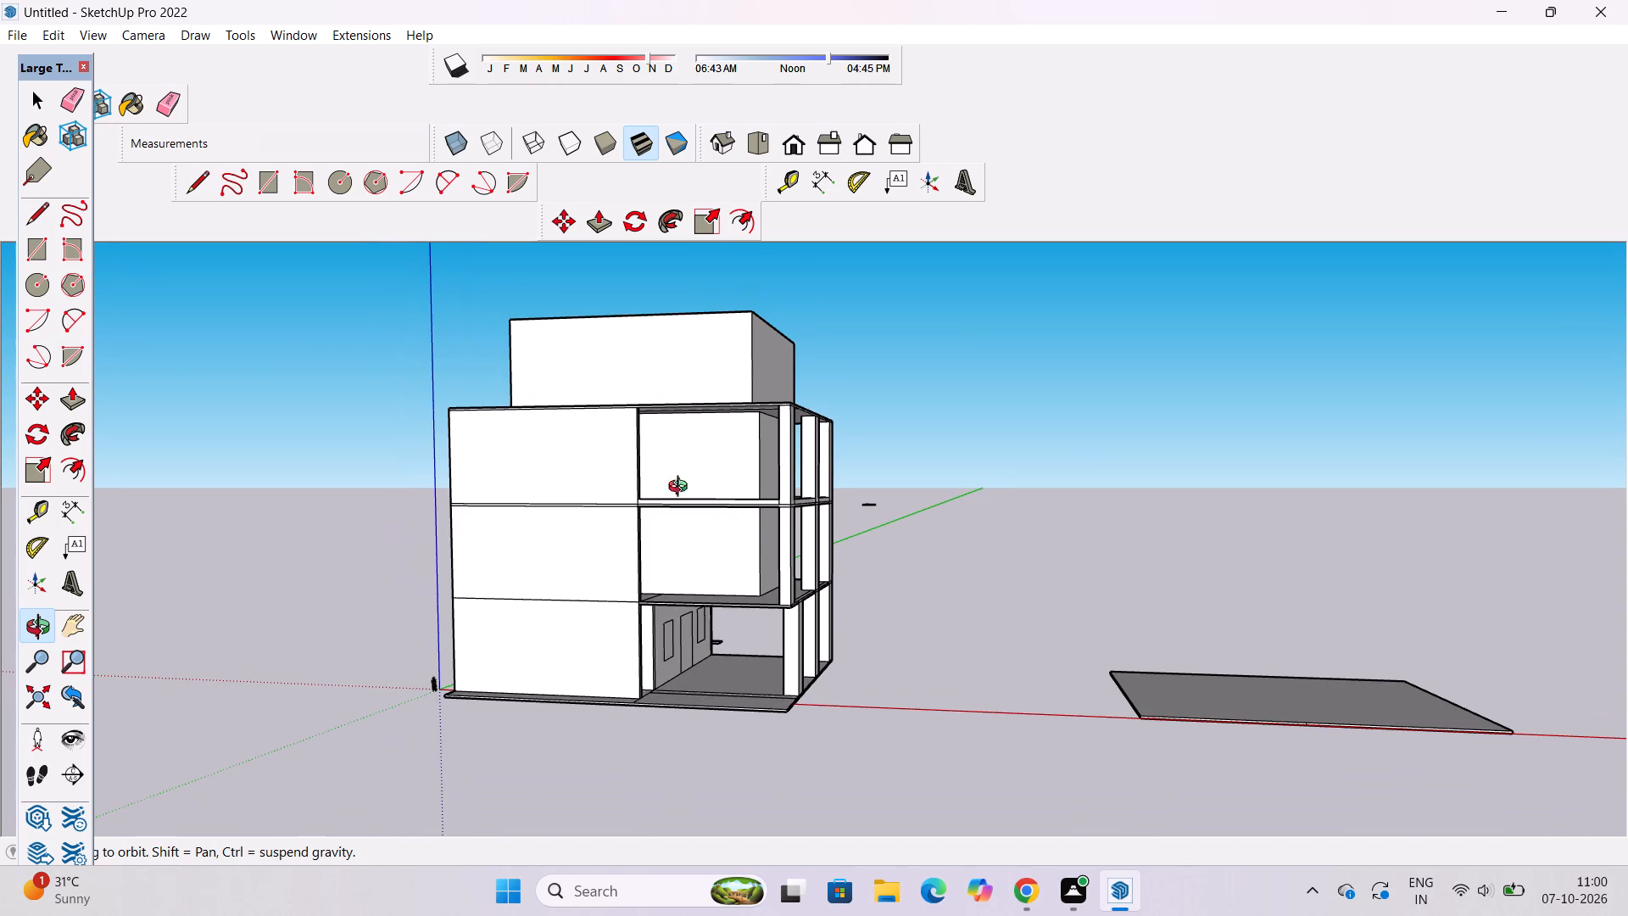
pyautogui.scroll(4, 618, 483)
pyautogui.moveTo(633, 483); pyautogui.dragTo(900, 688)
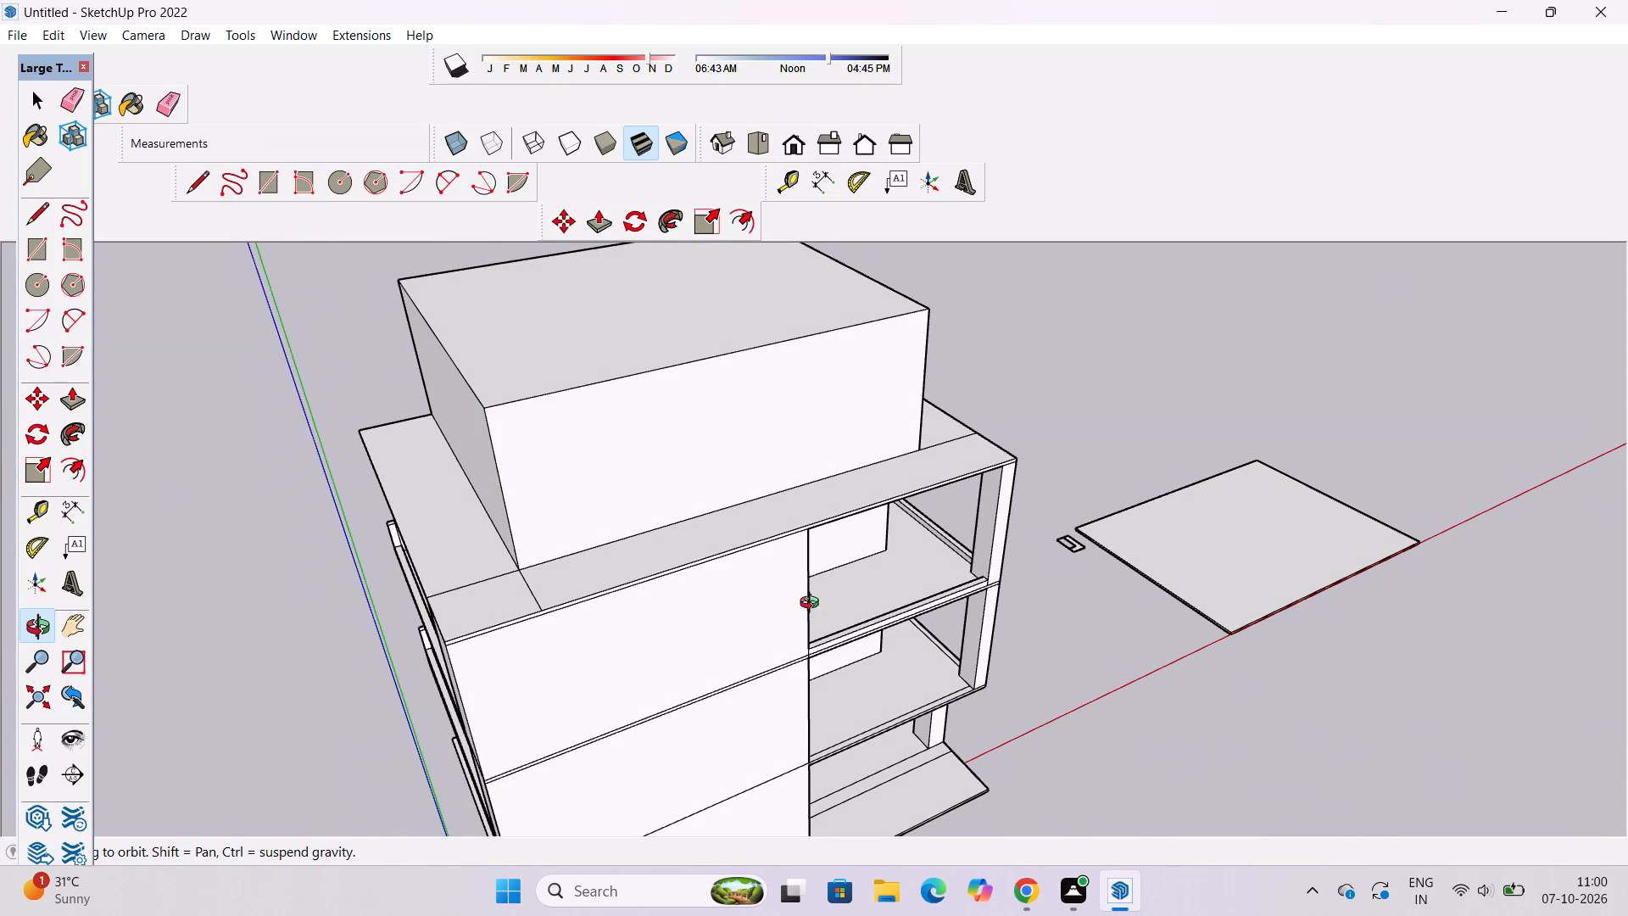
pyautogui.keyDown('shift'); pyautogui.moveTo(783, 585); pyautogui.dragTo(682, 552); pyautogui.keyUp('shift')
pyautogui.moveTo(823, 494); pyautogui.dragTo(749, 580)
pyautogui.moveTo(1073, 547); pyautogui.dragTo(834, 547)
pyautogui.moveTo(829, 621); pyautogui.dragTo(1151, 507)
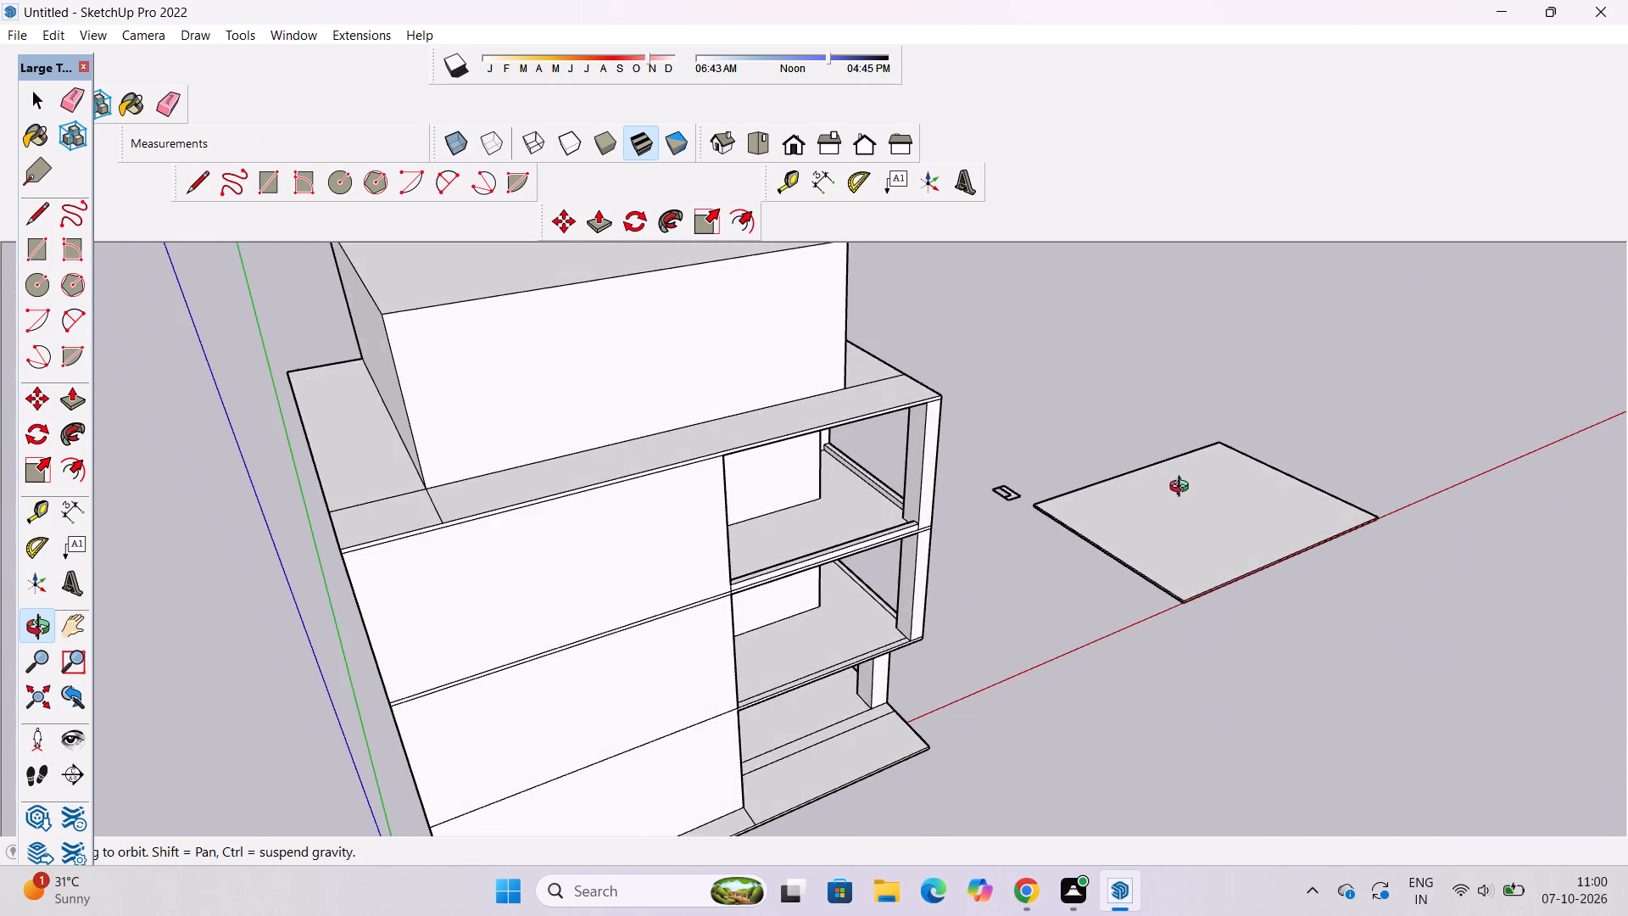
# Copy the separate slab lying on the red axis by its corner onto the matching top corner of the upper block.
pyautogui.scroll(5, 1128, 541)
pyautogui.keyDown('shift'); pyautogui.moveTo(1126, 545); pyautogui.dragTo(1002, 589); pyautogui.keyUp('shift')
pyautogui.keyDown('shift'); pyautogui.moveTo(1001, 589); pyautogui.dragTo(1032, 546); pyautogui.keyUp('shift')
pyautogui.scroll(4, 907, 576)
pyautogui.keyDown('shift'); pyautogui.moveTo(879, 595); pyautogui.dragTo(1037, 545); pyautogui.keyUp('shift')
pyautogui.press('space')
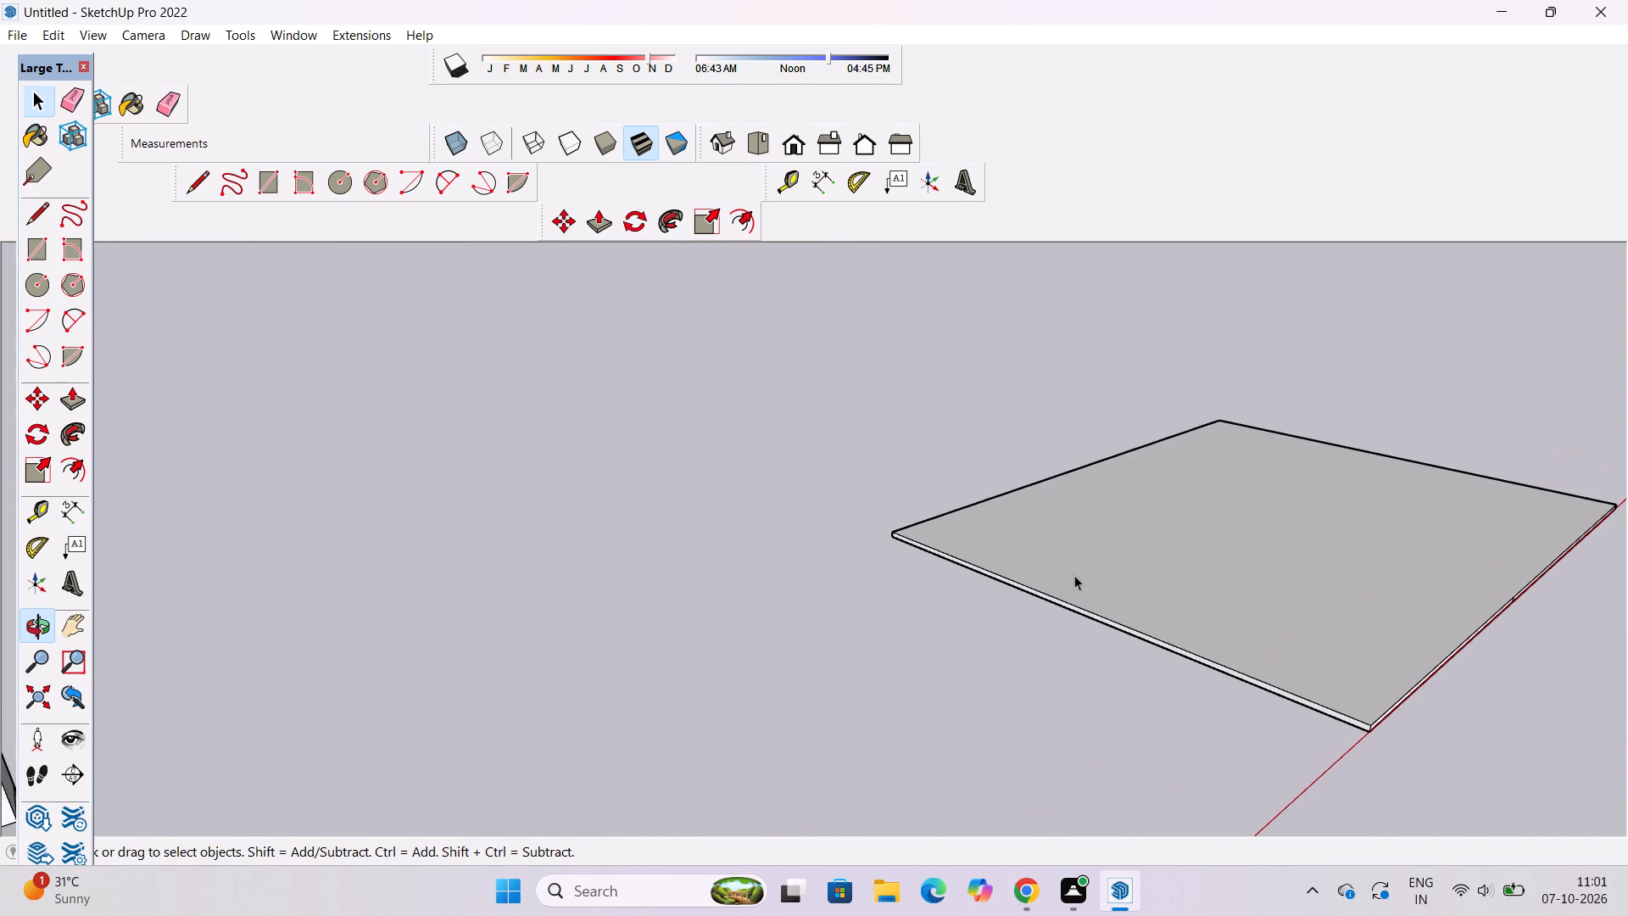
pyautogui.click(1073, 578)
pyautogui.press('m')
pyautogui.scroll(3, 892, 500)
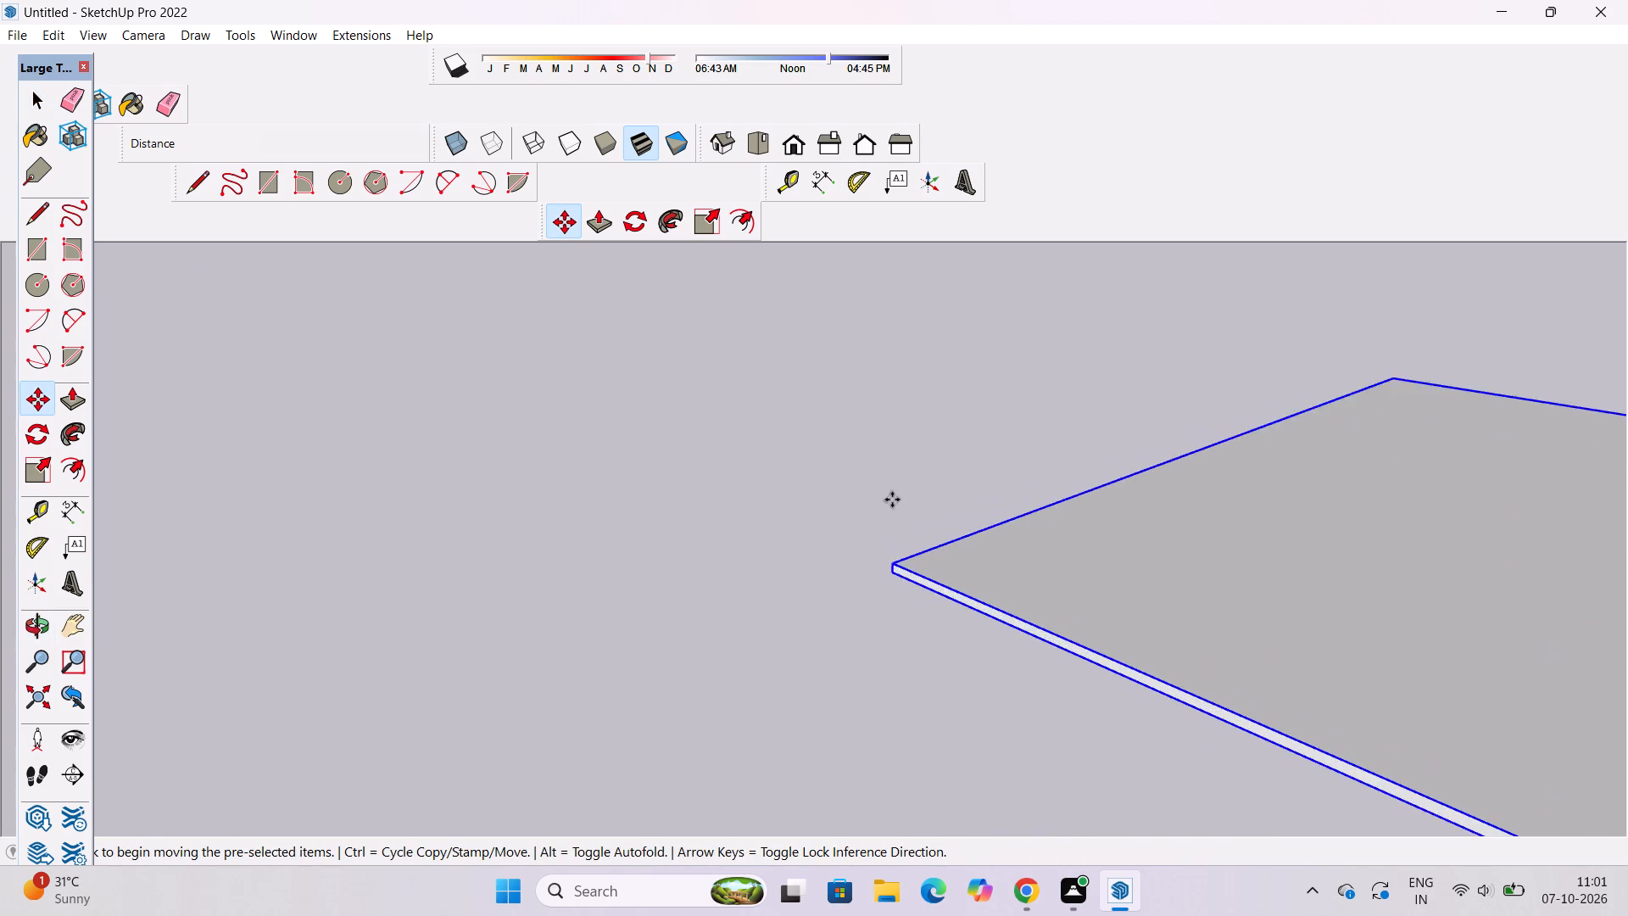
pyautogui.scroll(13, 892, 500)
pyautogui.click(898, 538)
pyautogui.scroll(-20, 898, 551)
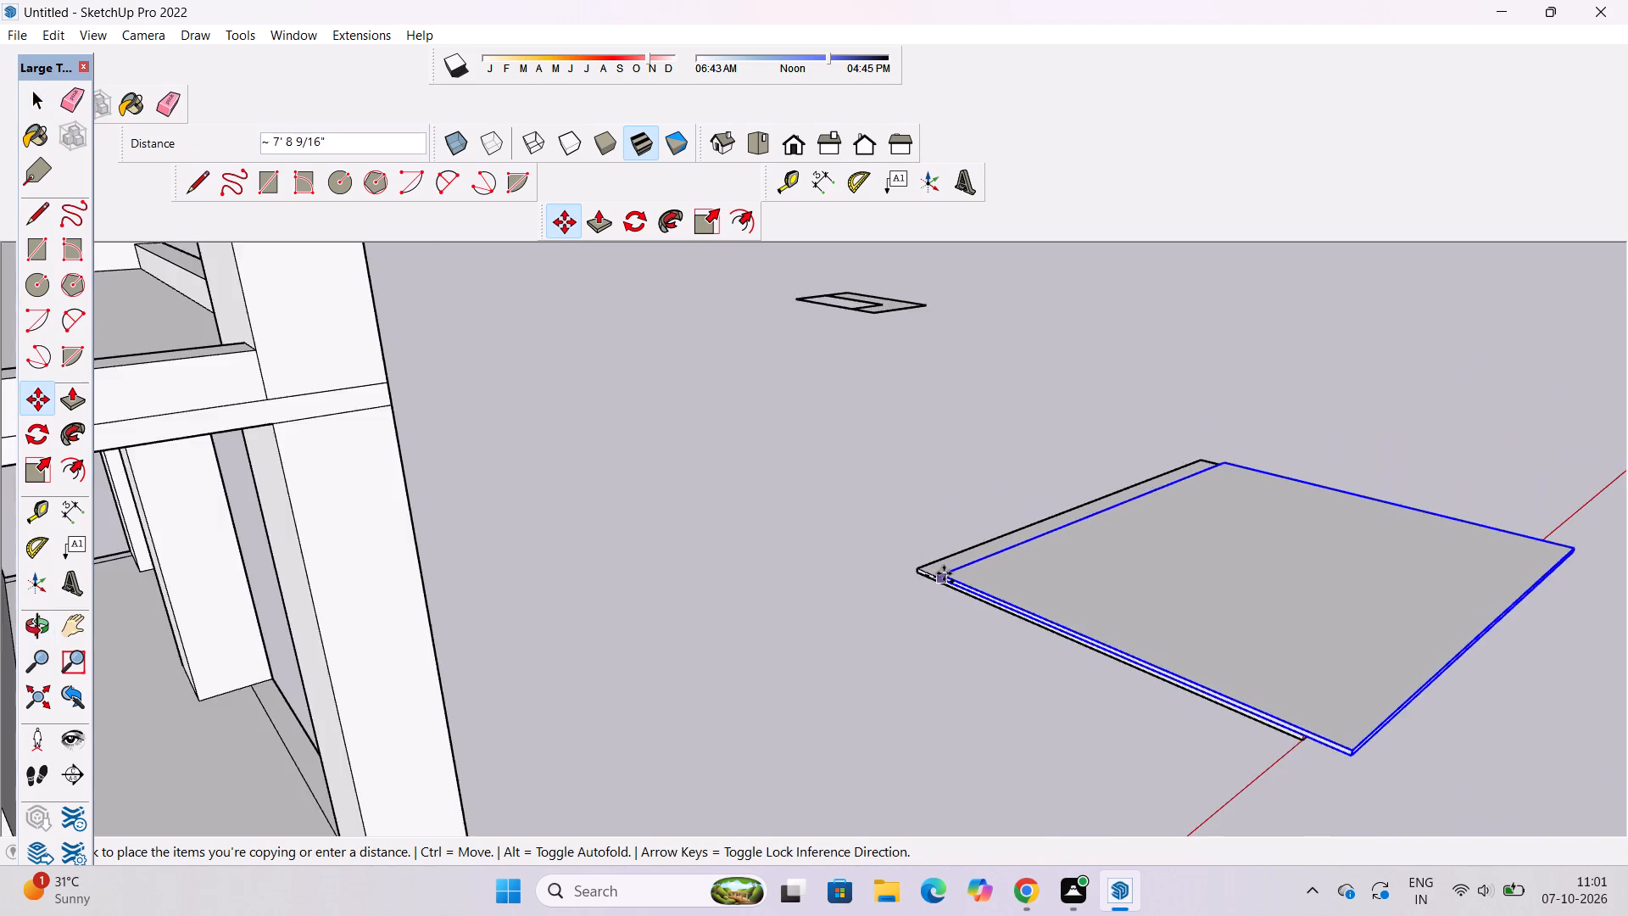
pyautogui.scroll(-12, 944, 573)
pyautogui.scroll(5, 834, 399)
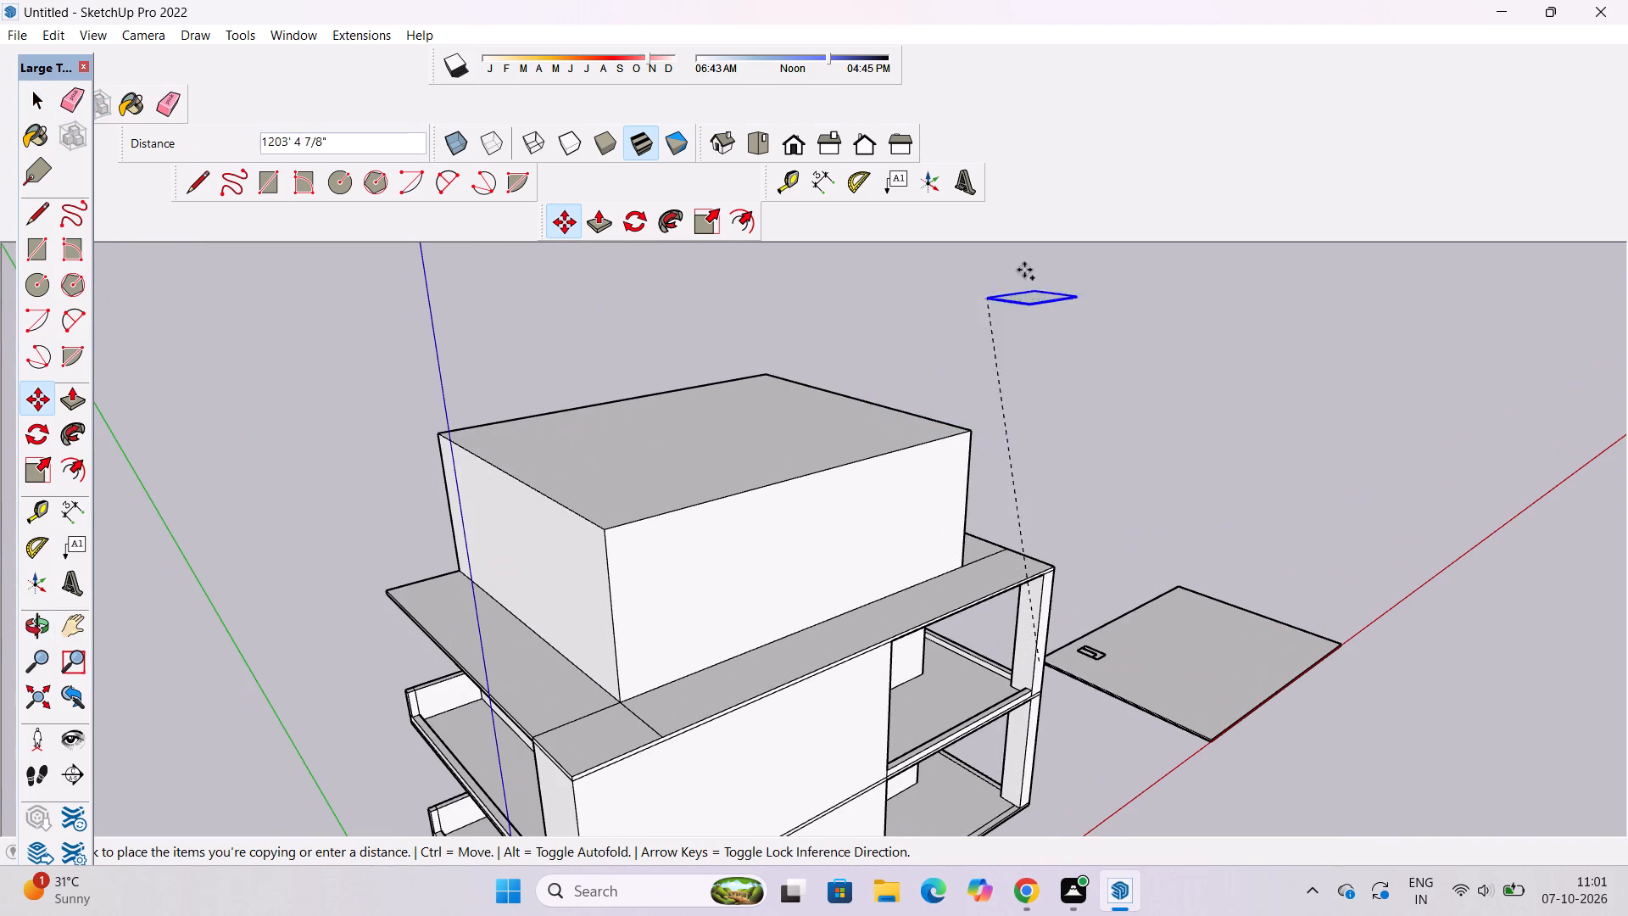
pyautogui.scroll(4, 592, 439)
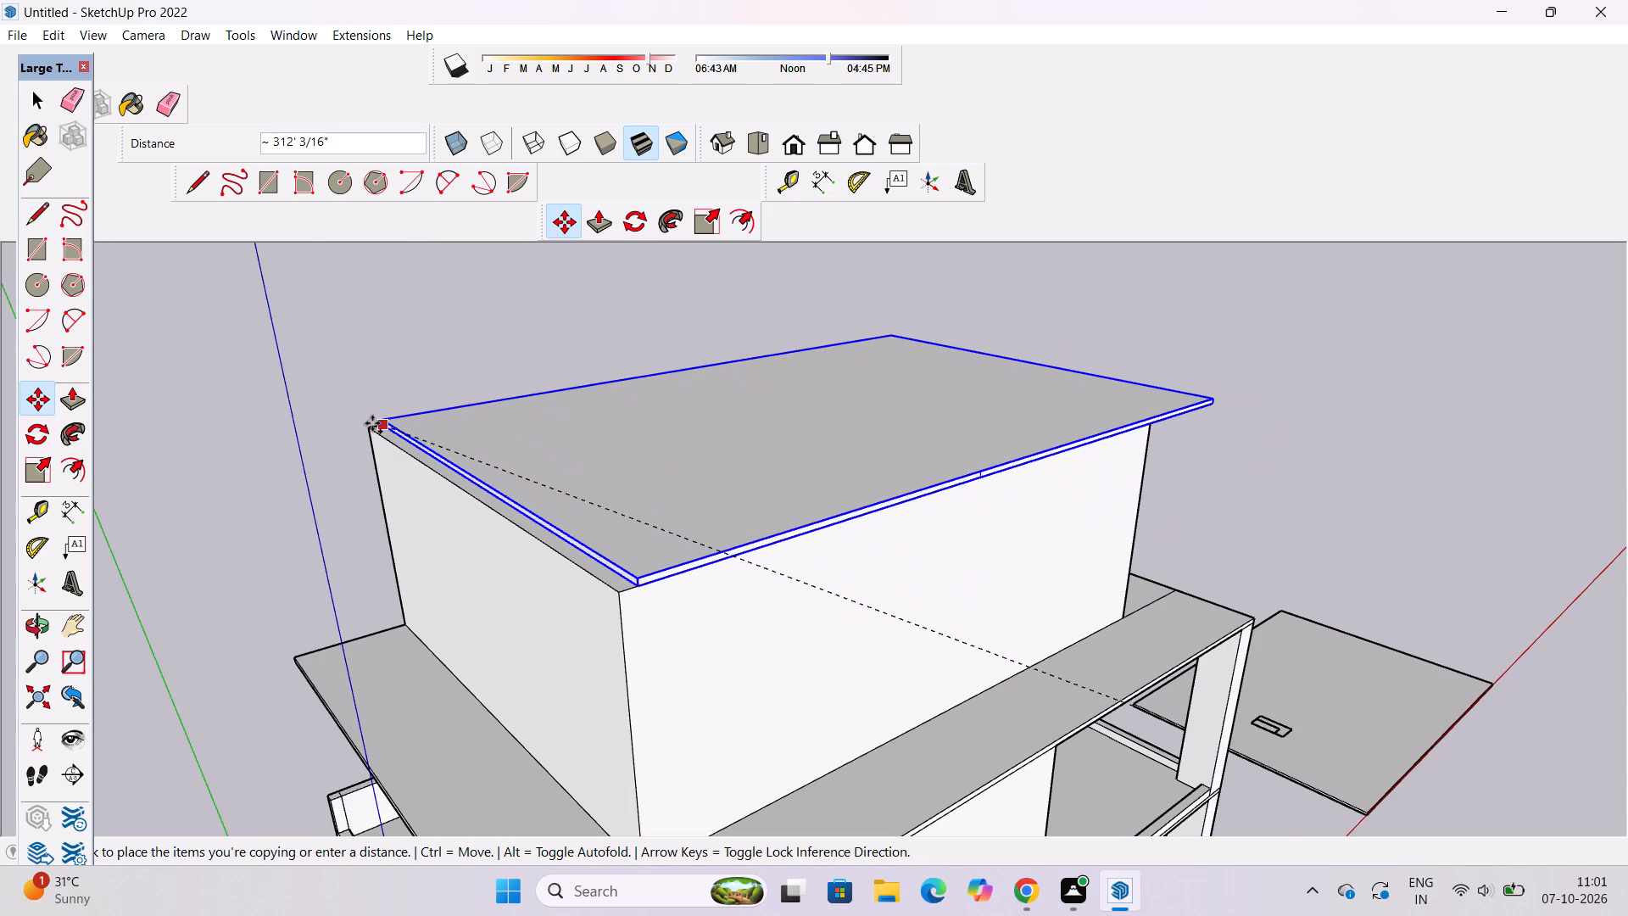
pyautogui.click(366, 421)
pyautogui.press('space')
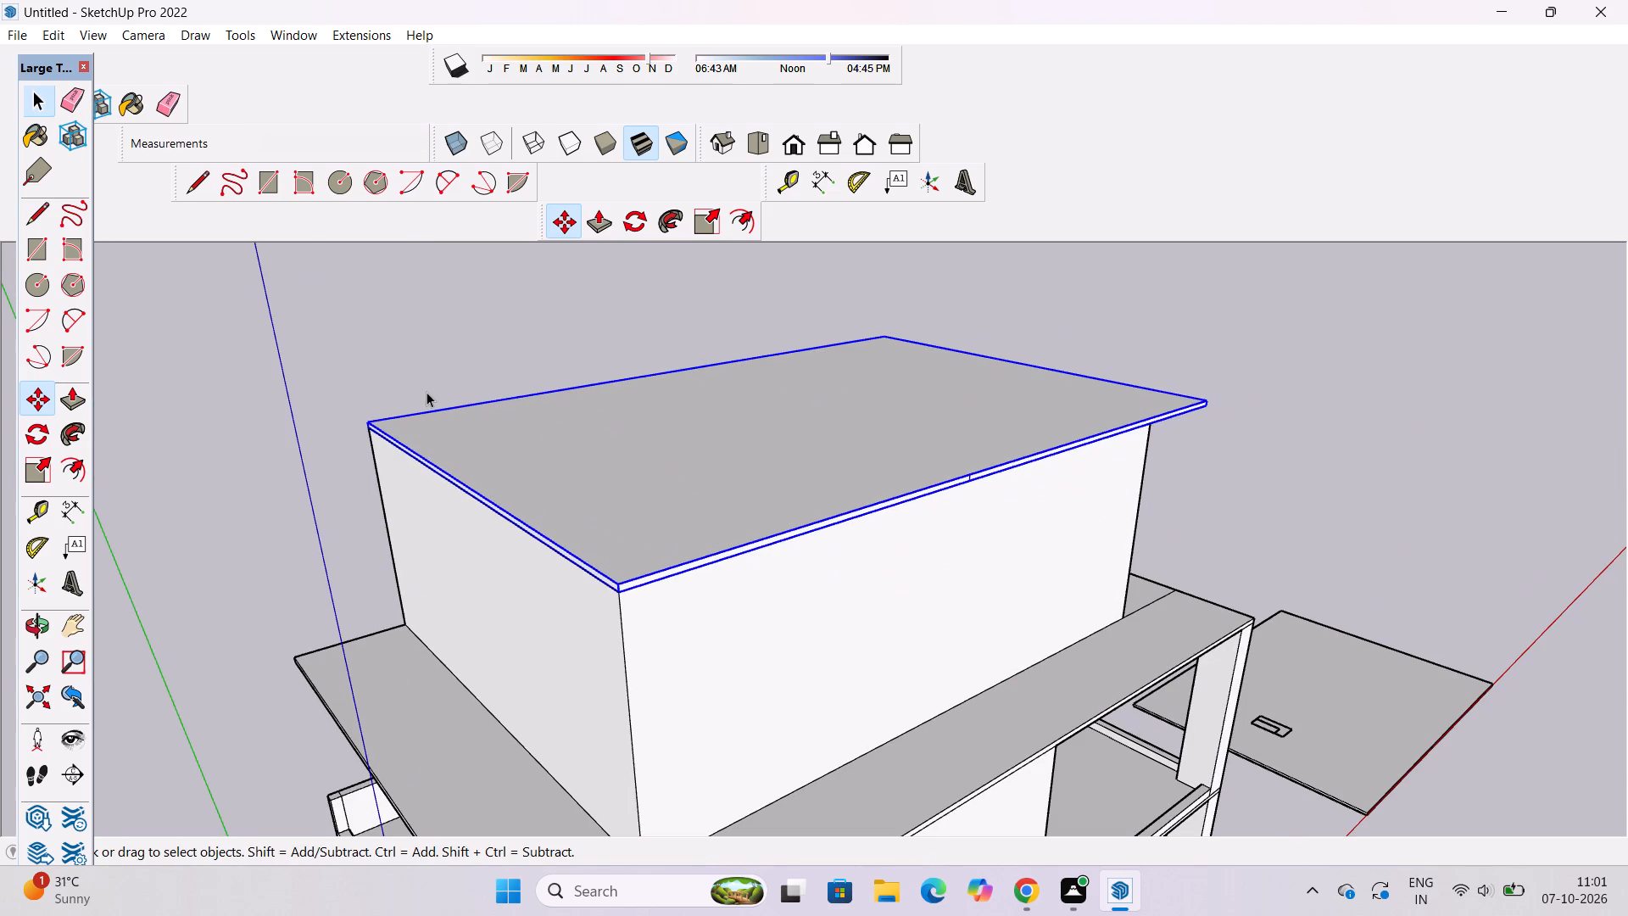
# Explode the copied slab group on top of the upper block.
pyautogui.rightClick(494, 440)
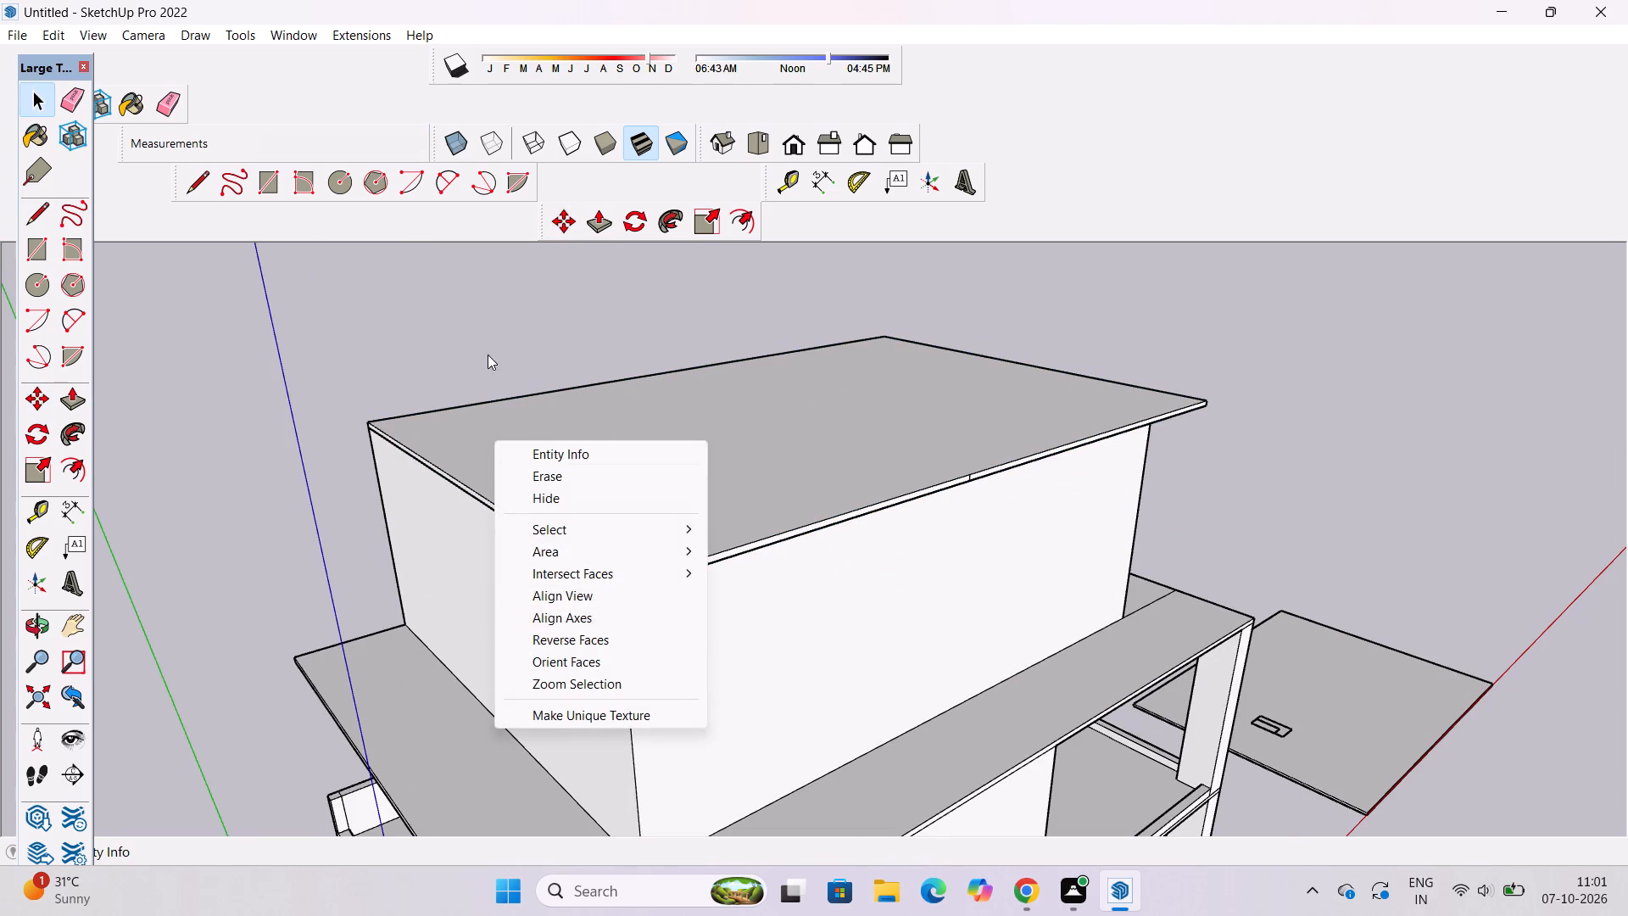
pyautogui.click(487, 354)
pyautogui.click(539, 458)
pyautogui.rightClick(538, 458)
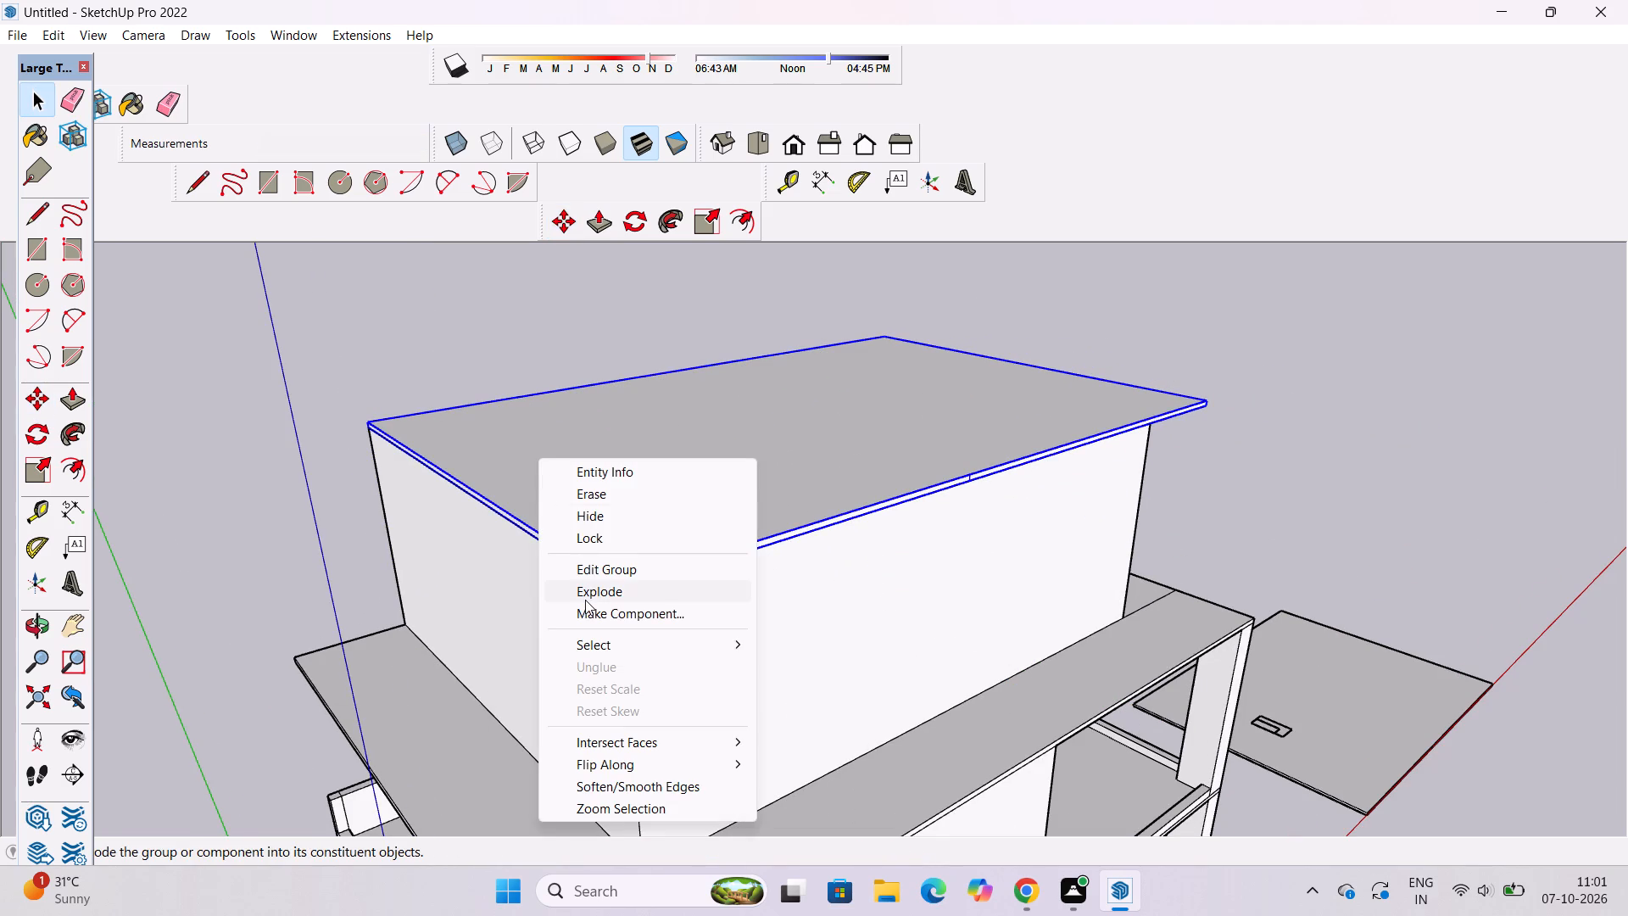
pyautogui.click(587, 590)
pyautogui.click(488, 311)
# Erase the short vertical edge that divides the long side face of the upper block's top slab.
pyautogui.press('o')
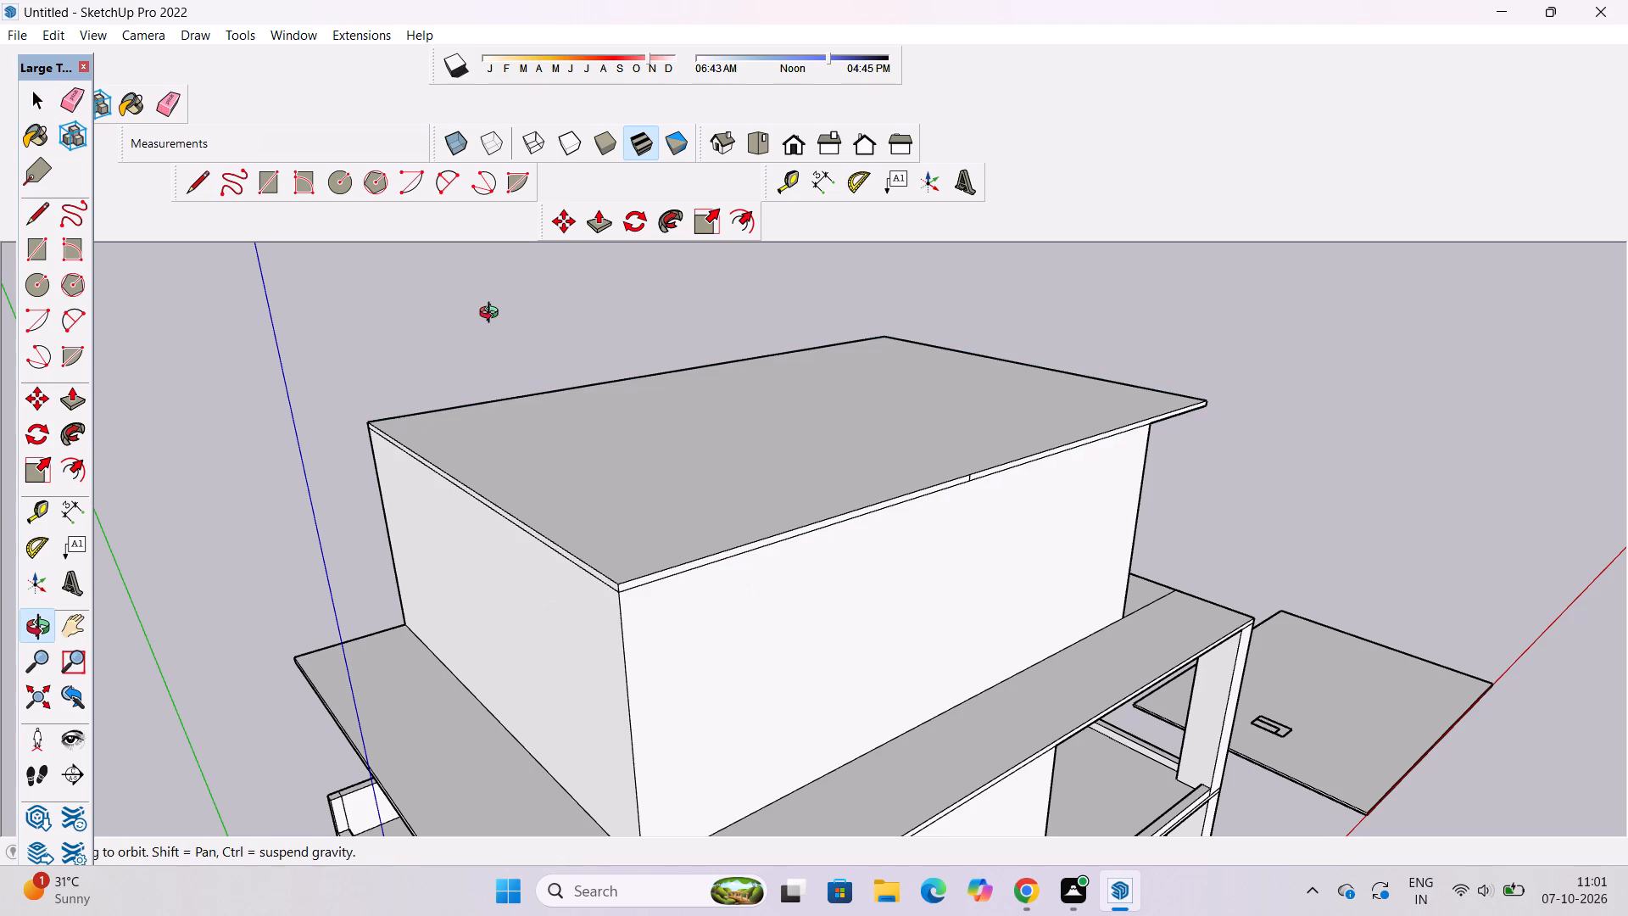
pyautogui.scroll(-4, 494, 314)
pyautogui.keyDown('shift'); pyautogui.moveTo(503, 512); pyautogui.dragTo(556, 421); pyautogui.keyUp('shift')
pyautogui.moveTo(564, 425); pyautogui.dragTo(700, 436)
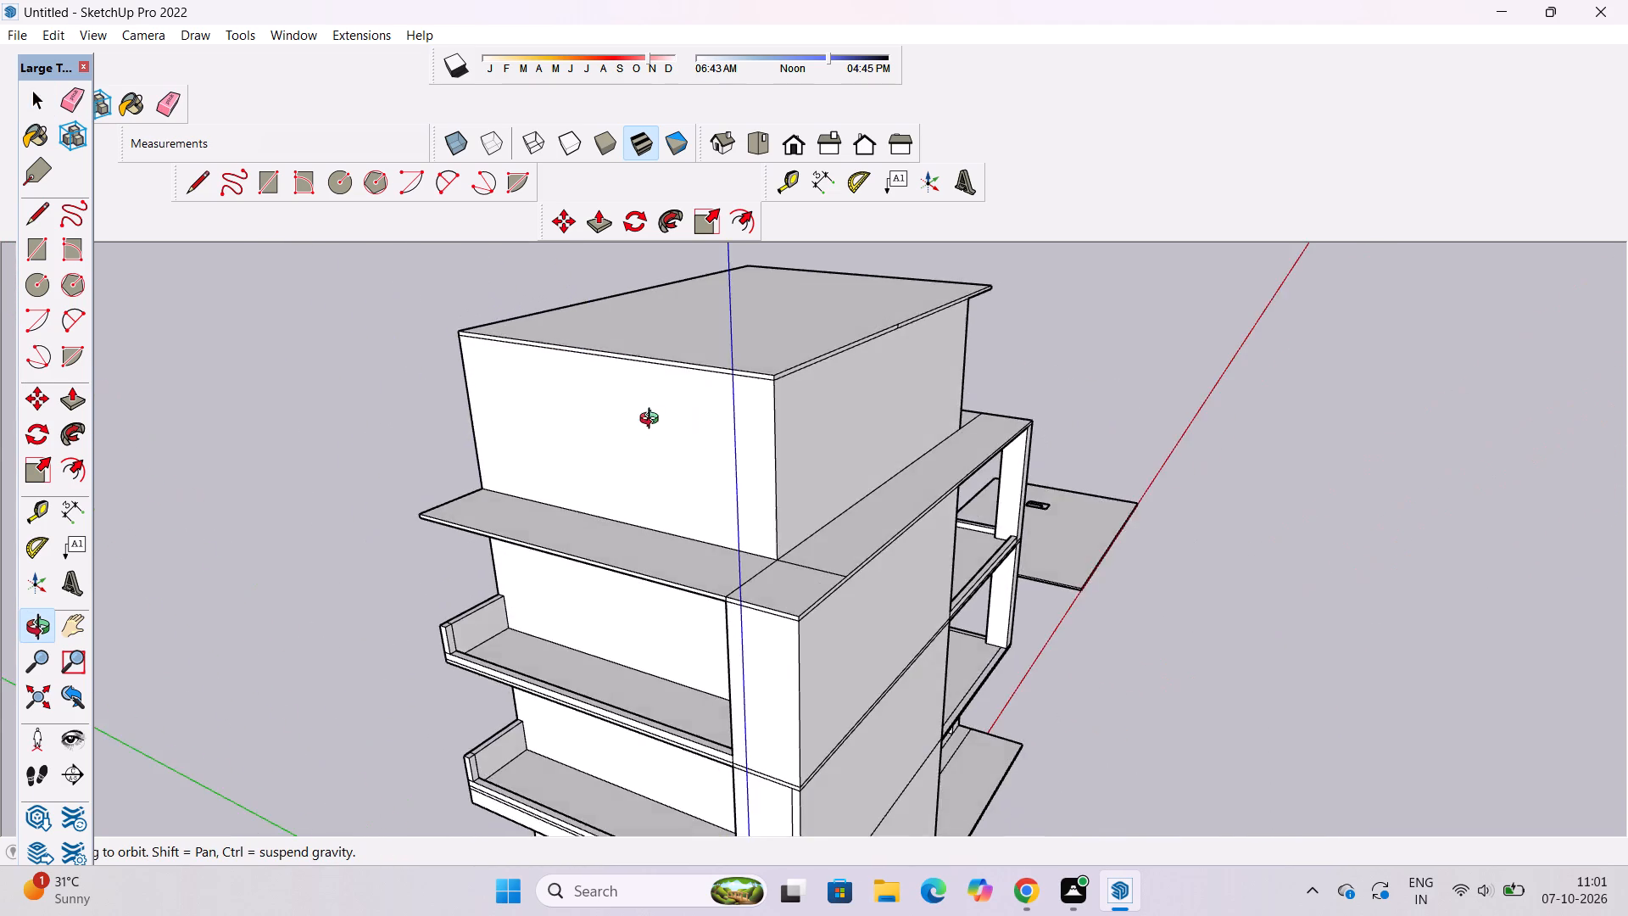
pyautogui.scroll(4, 638, 411)
pyautogui.keyDown('shift'); pyautogui.moveTo(638, 396); pyautogui.dragTo(578, 438); pyautogui.keyUp('shift')
pyautogui.moveTo(639, 488); pyautogui.dragTo(620, 448)
pyautogui.scroll(-5, 705, 403)
pyautogui.moveTo(707, 408); pyautogui.dragTo(705, 458)
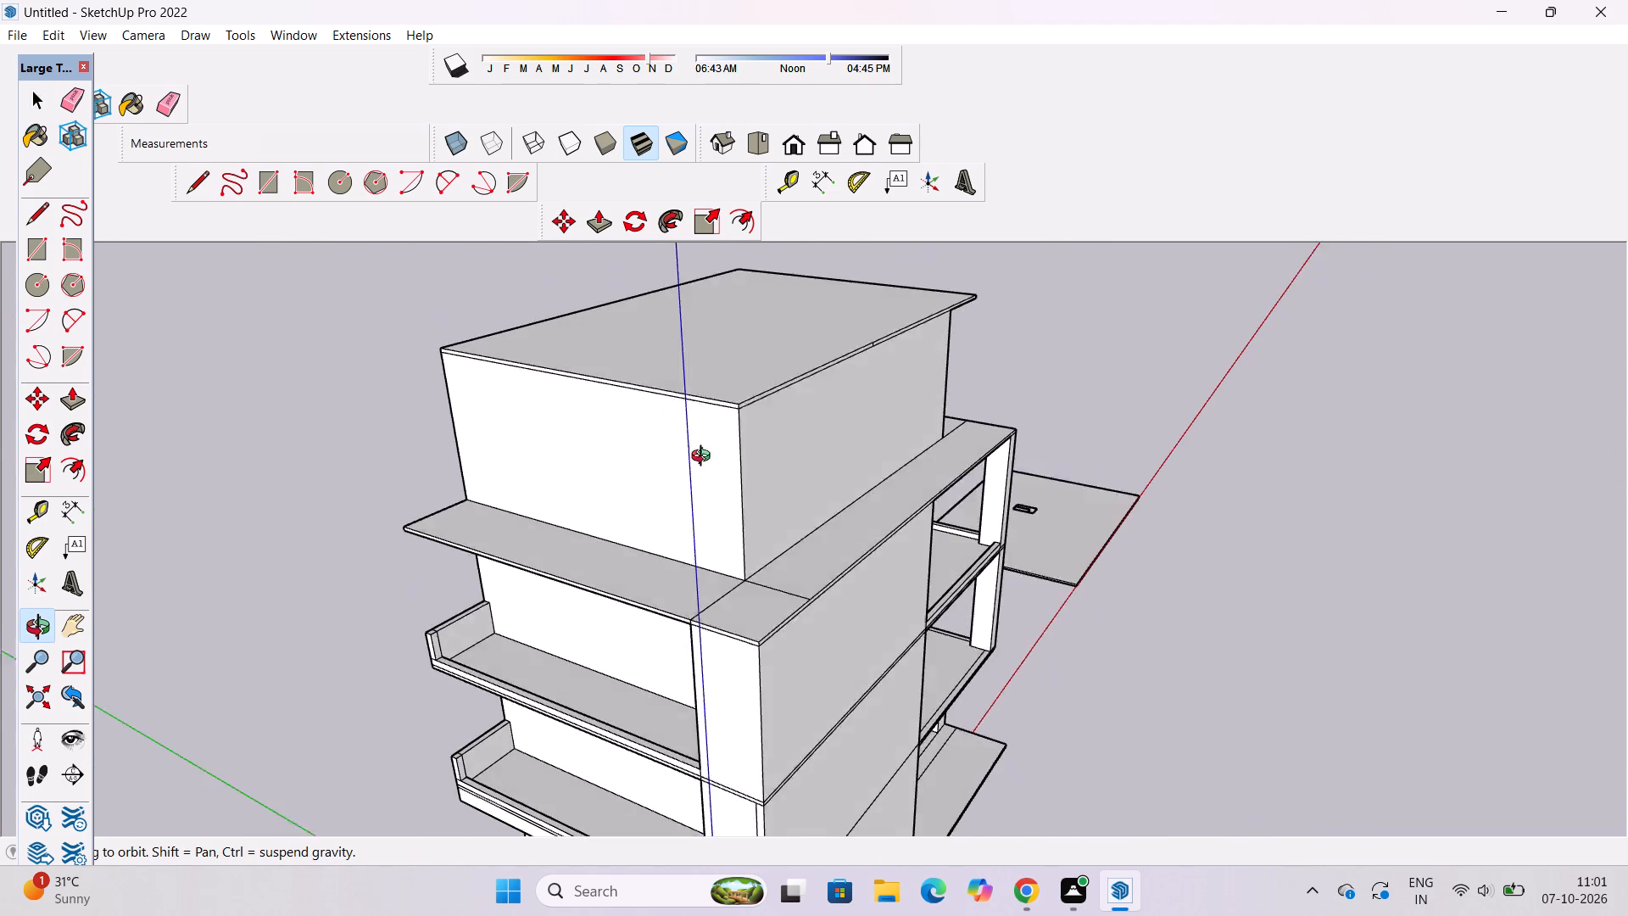
pyautogui.moveTo(705, 458); pyautogui.dragTo(705, 460)
pyautogui.scroll(4, 863, 399)
pyautogui.keyDown('shift'); pyautogui.moveTo(889, 393); pyautogui.dragTo(906, 506); pyautogui.keyUp('shift')
pyautogui.moveTo(906, 506); pyautogui.dragTo(715, 478)
pyautogui.scroll(5, 685, 406)
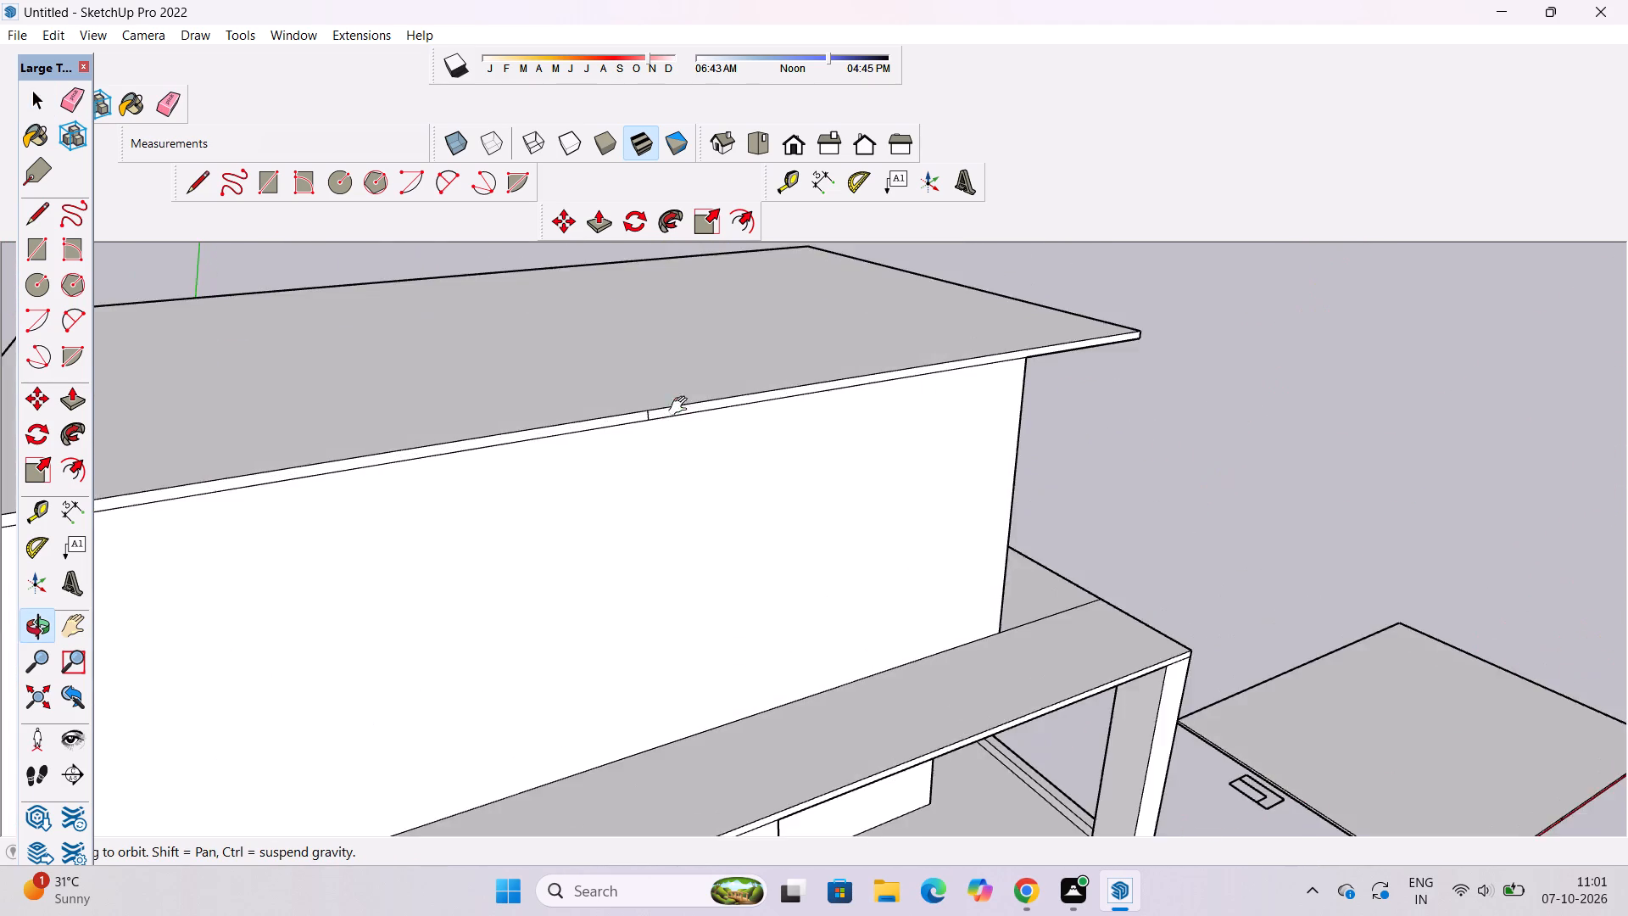
pyautogui.keyDown('shift'); pyautogui.moveTo(694, 447); pyautogui.dragTo(751, 527); pyautogui.keyUp('shift')
pyautogui.scroll(7, 696, 533)
pyautogui.keyDown('shift'); pyautogui.moveTo(722, 533); pyautogui.dragTo(766, 610); pyautogui.keyUp('shift')
pyautogui.moveTo(749, 559); pyautogui.dragTo(743, 524)
pyautogui.scroll(2, 836, 537)
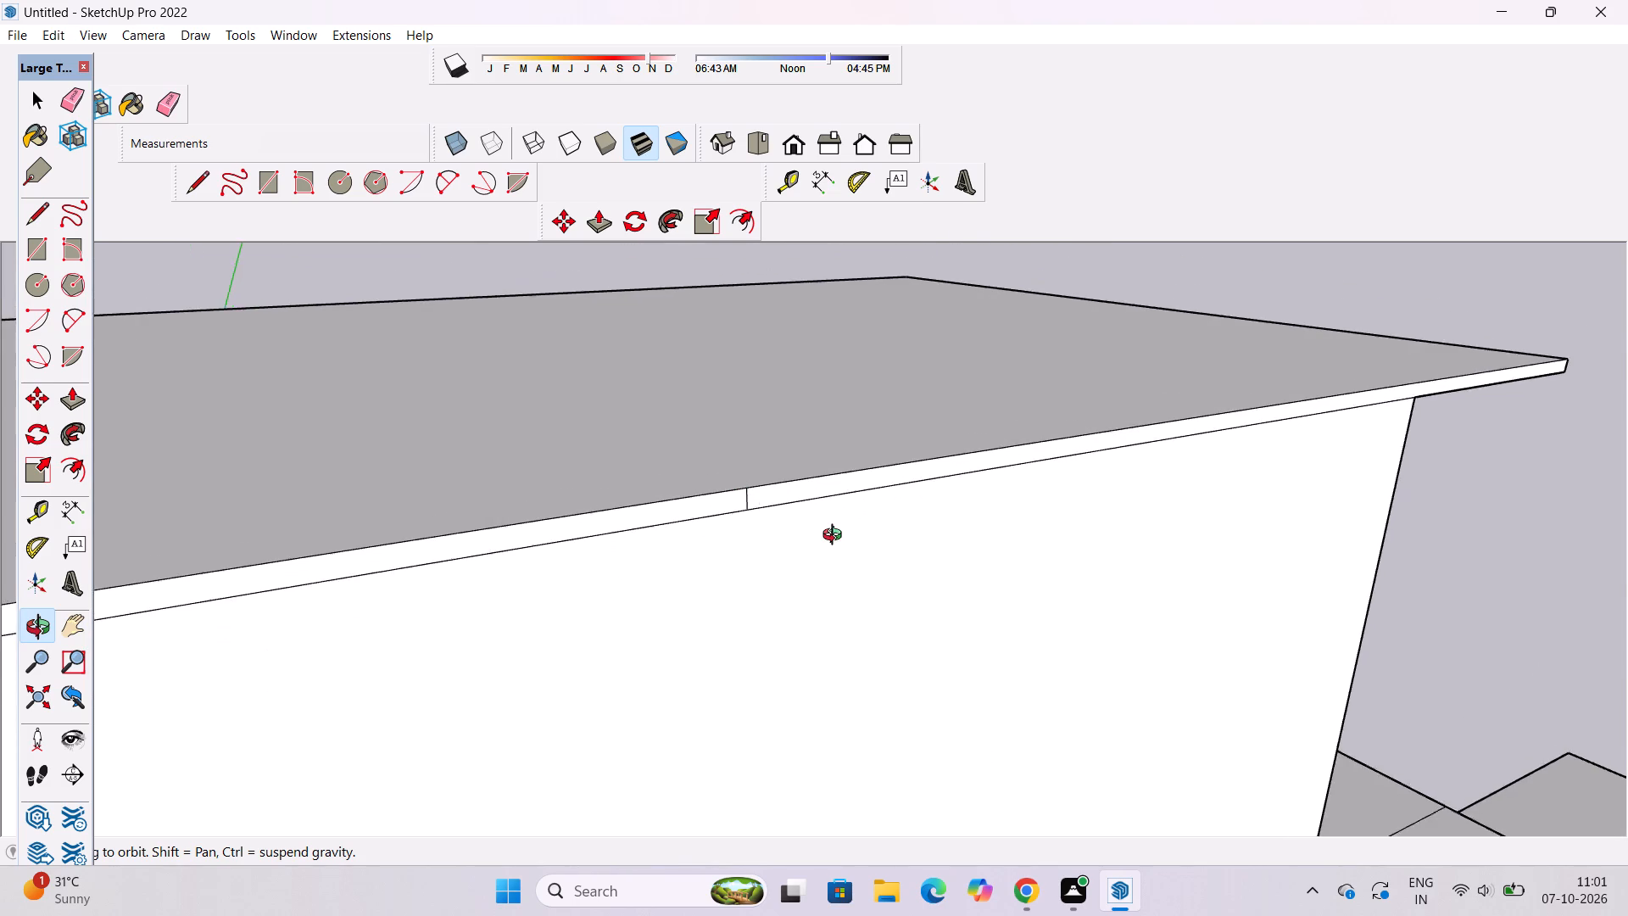
pyautogui.scroll(2, 836, 537)
pyautogui.press('e')
pyautogui.scroll(3, 784, 535)
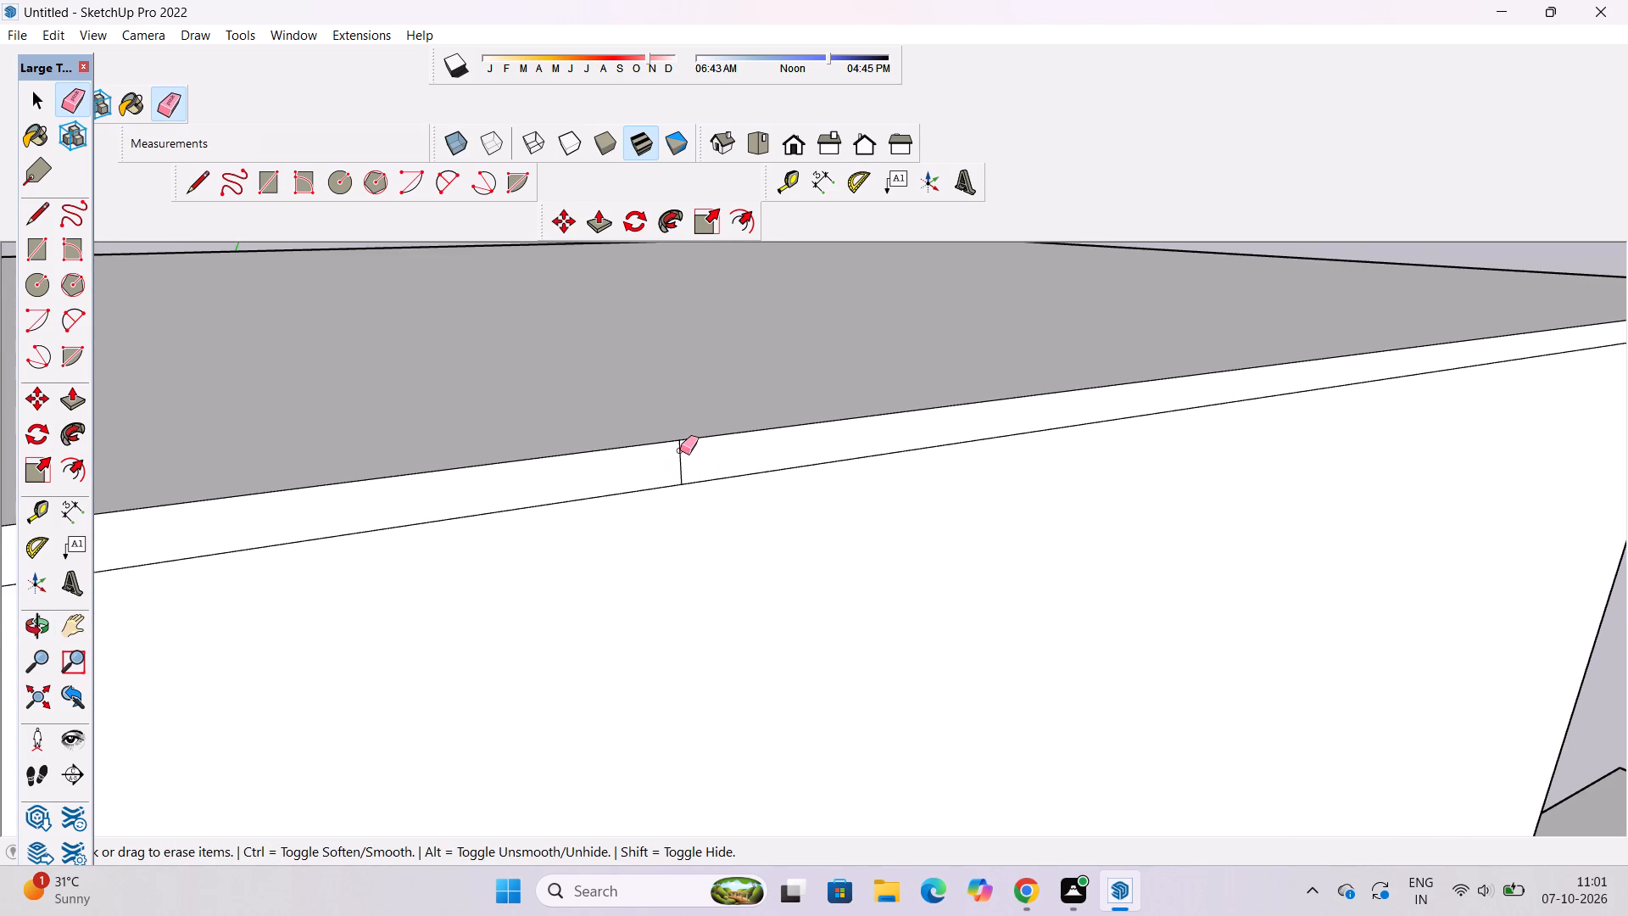
pyautogui.click(680, 450)
pyautogui.press('space')
# Push/Pull the top slab's edge face on the balcony side outward 20', in line with the roof slab edge below.
pyautogui.write('o')
pyautogui.scroll(-6, 765, 406)
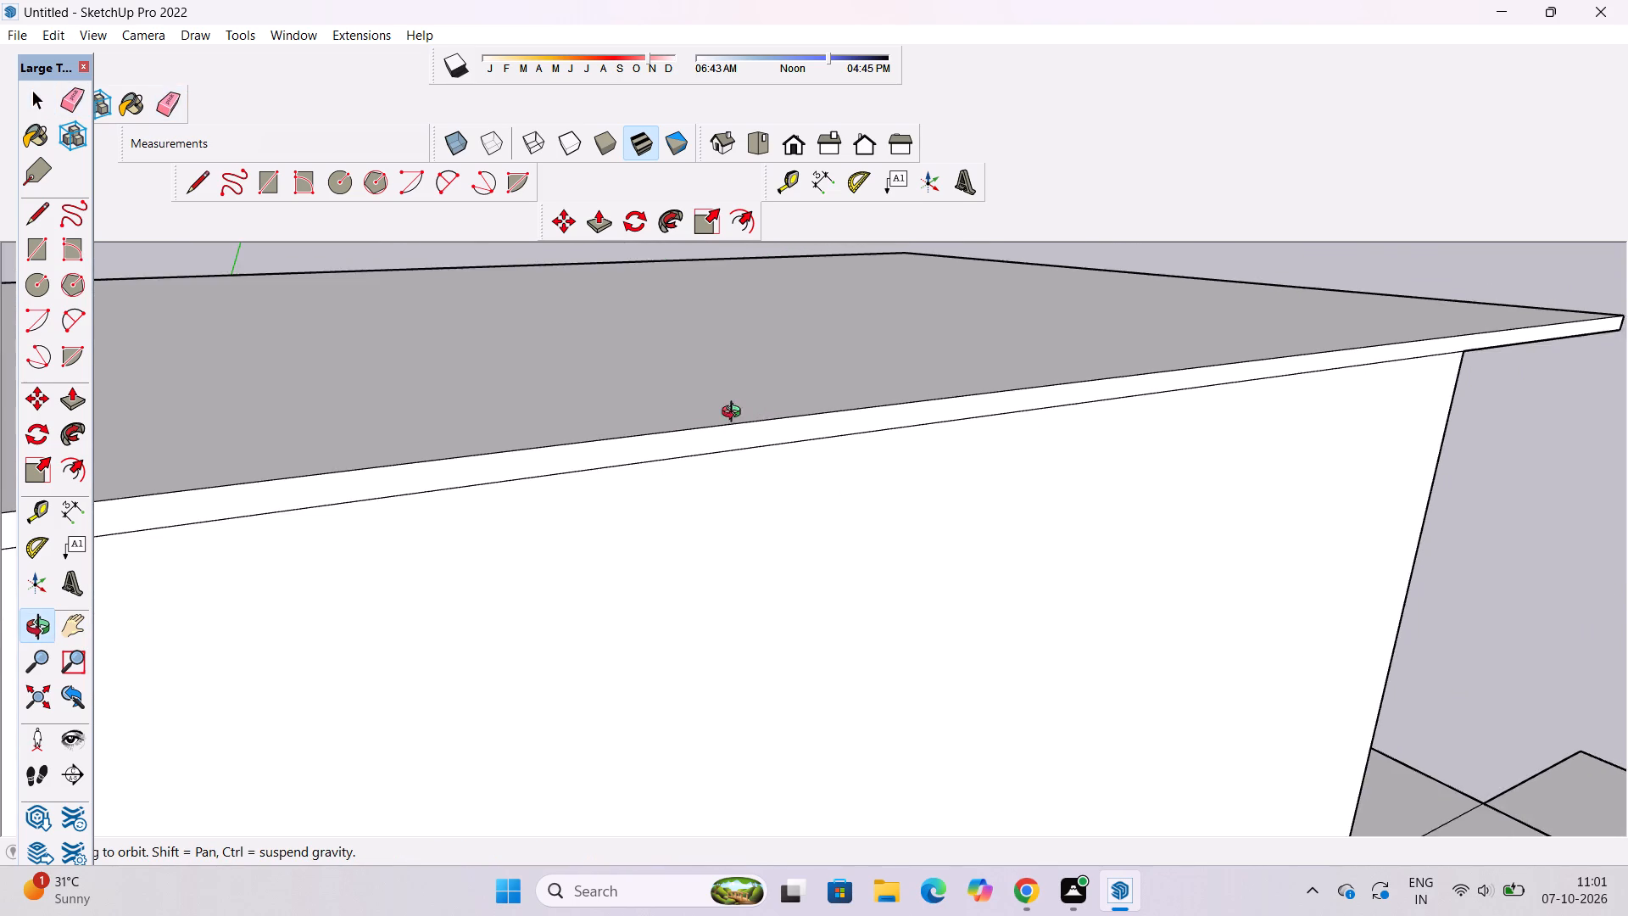
pyautogui.scroll(-10, 735, 414)
pyautogui.moveTo(412, 539); pyautogui.dragTo(653, 507)
pyautogui.scroll(-6, 700, 483)
pyautogui.moveTo(573, 547); pyautogui.dragTo(624, 509)
pyautogui.scroll(-4, 641, 489)
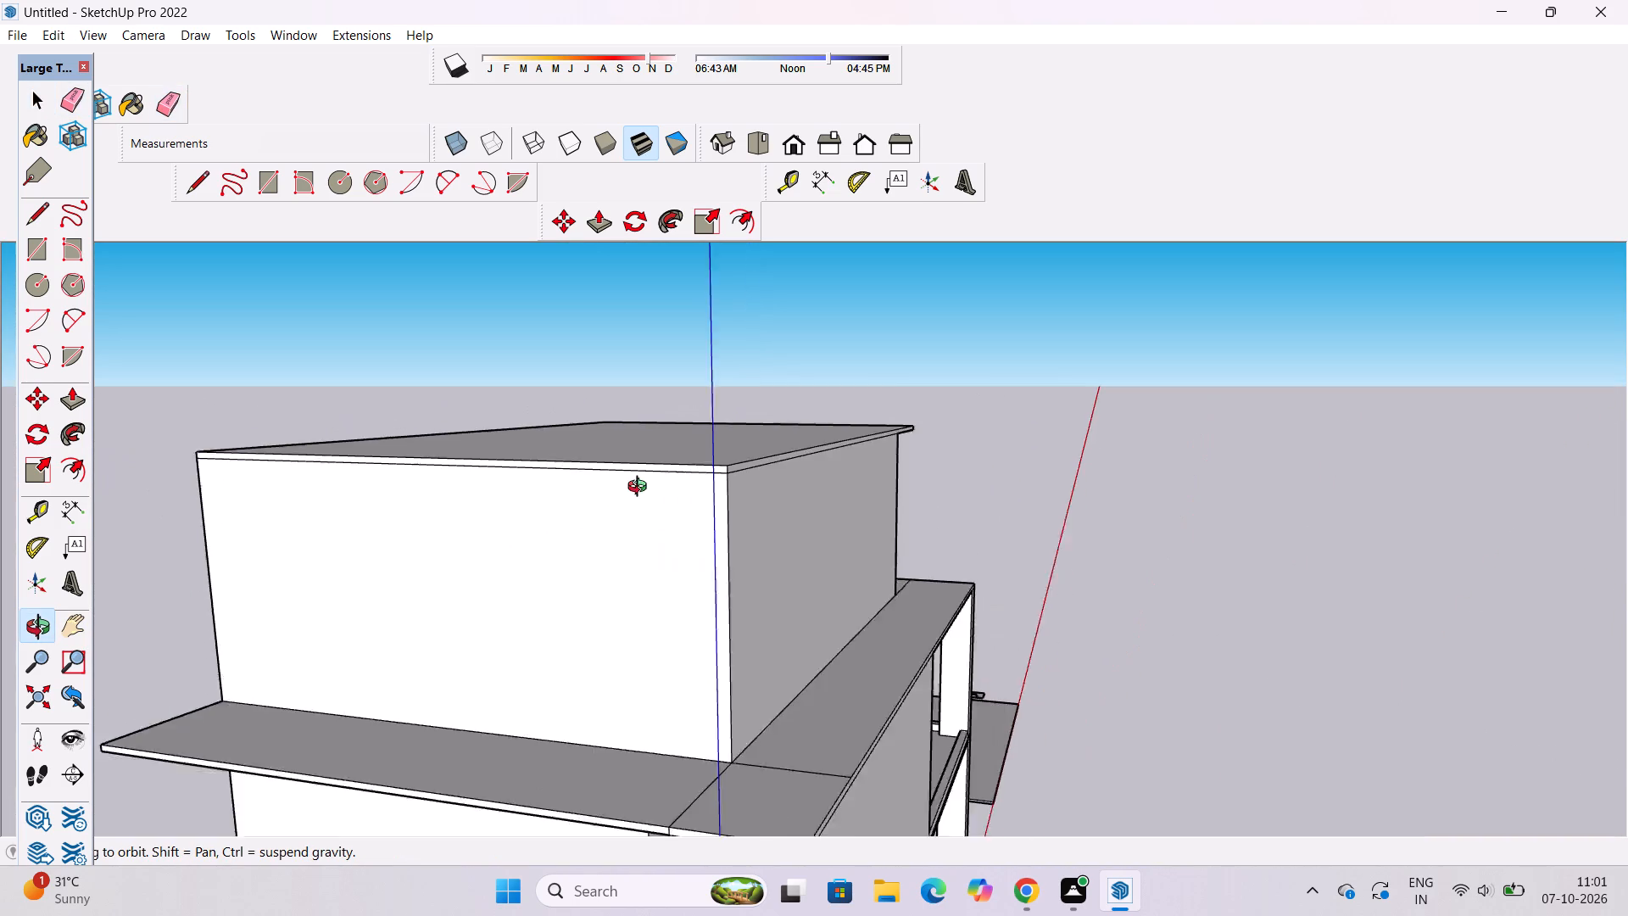
pyautogui.scroll(-2, 641, 489)
pyautogui.moveTo(610, 541); pyautogui.dragTo(573, 578)
pyautogui.keyDown('shift'); pyautogui.moveTo(534, 601); pyautogui.dragTo(588, 478); pyautogui.keyUp('shift')
pyautogui.moveTo(561, 512); pyautogui.dragTo(523, 575)
pyautogui.scroll(4, 640, 493)
pyautogui.keyDown('shift'); pyautogui.moveTo(640, 491); pyautogui.dragTo(649, 474); pyautogui.keyUp('shift')
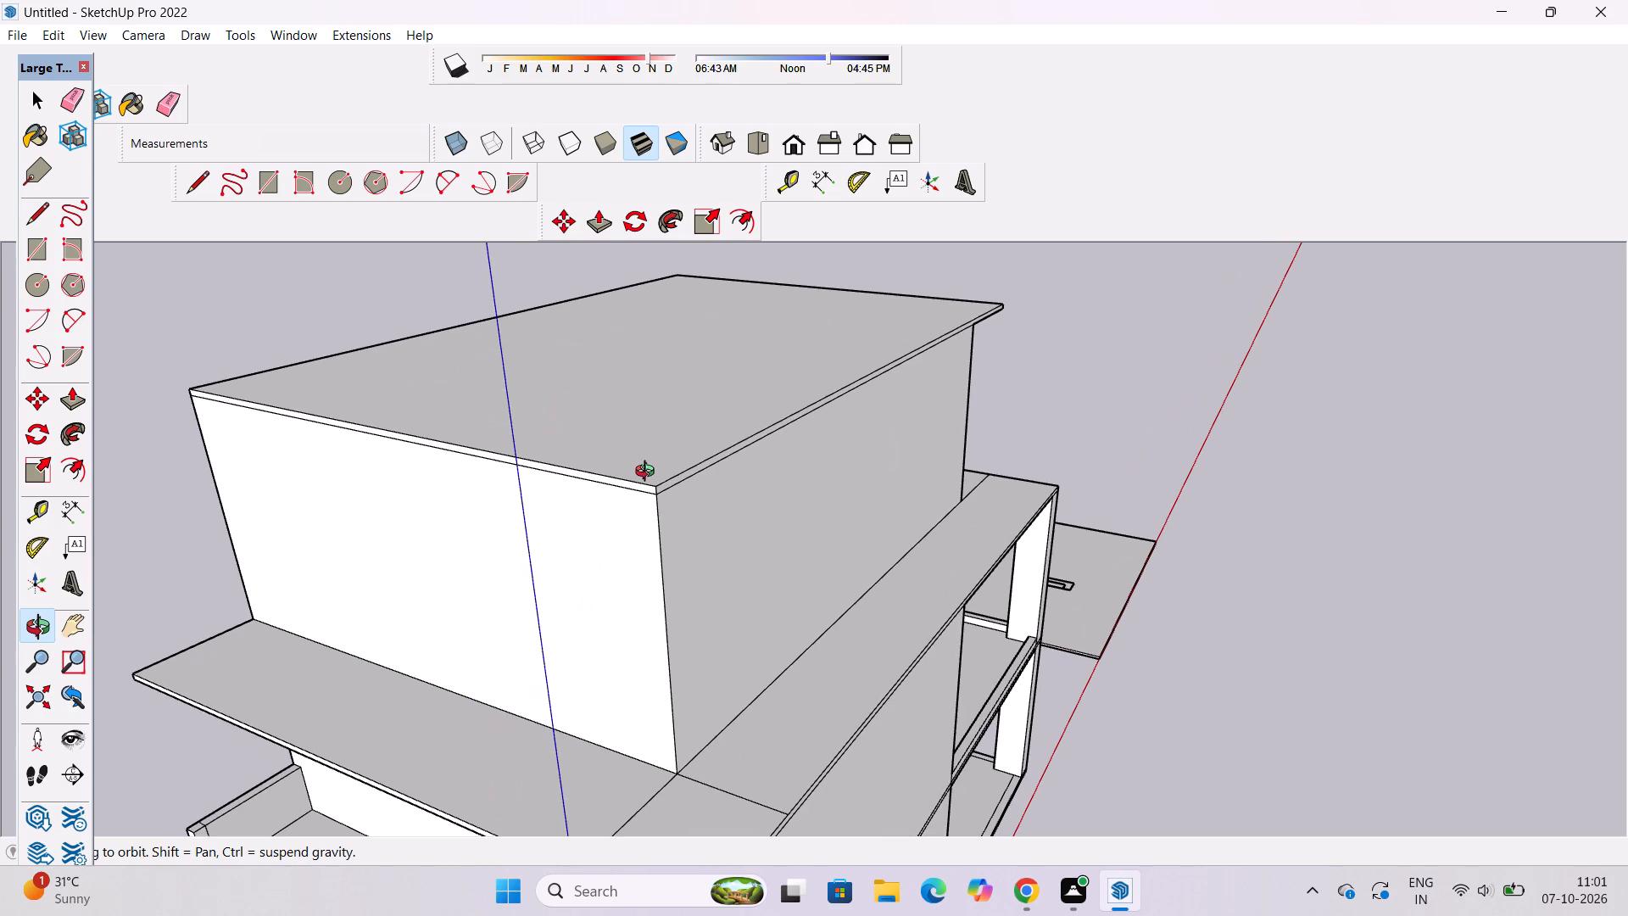
pyautogui.press('p')
pyautogui.scroll(-4, 640, 438)
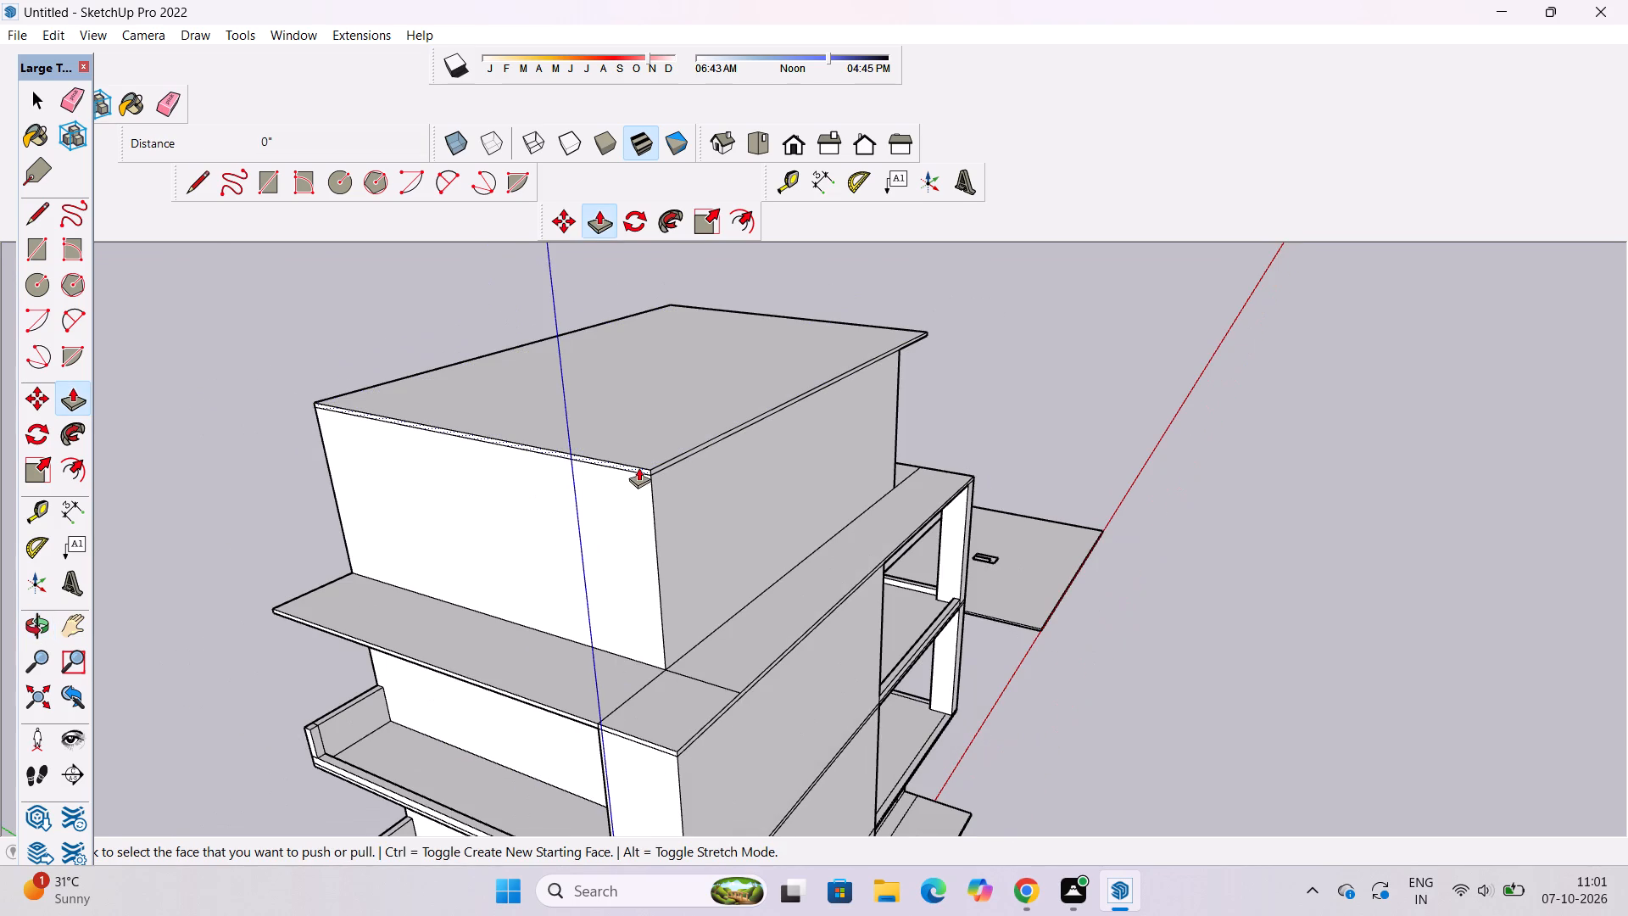
pyautogui.click(638, 467)
pyautogui.scroll(-5, 591, 509)
pyautogui.scroll(4, 550, 584)
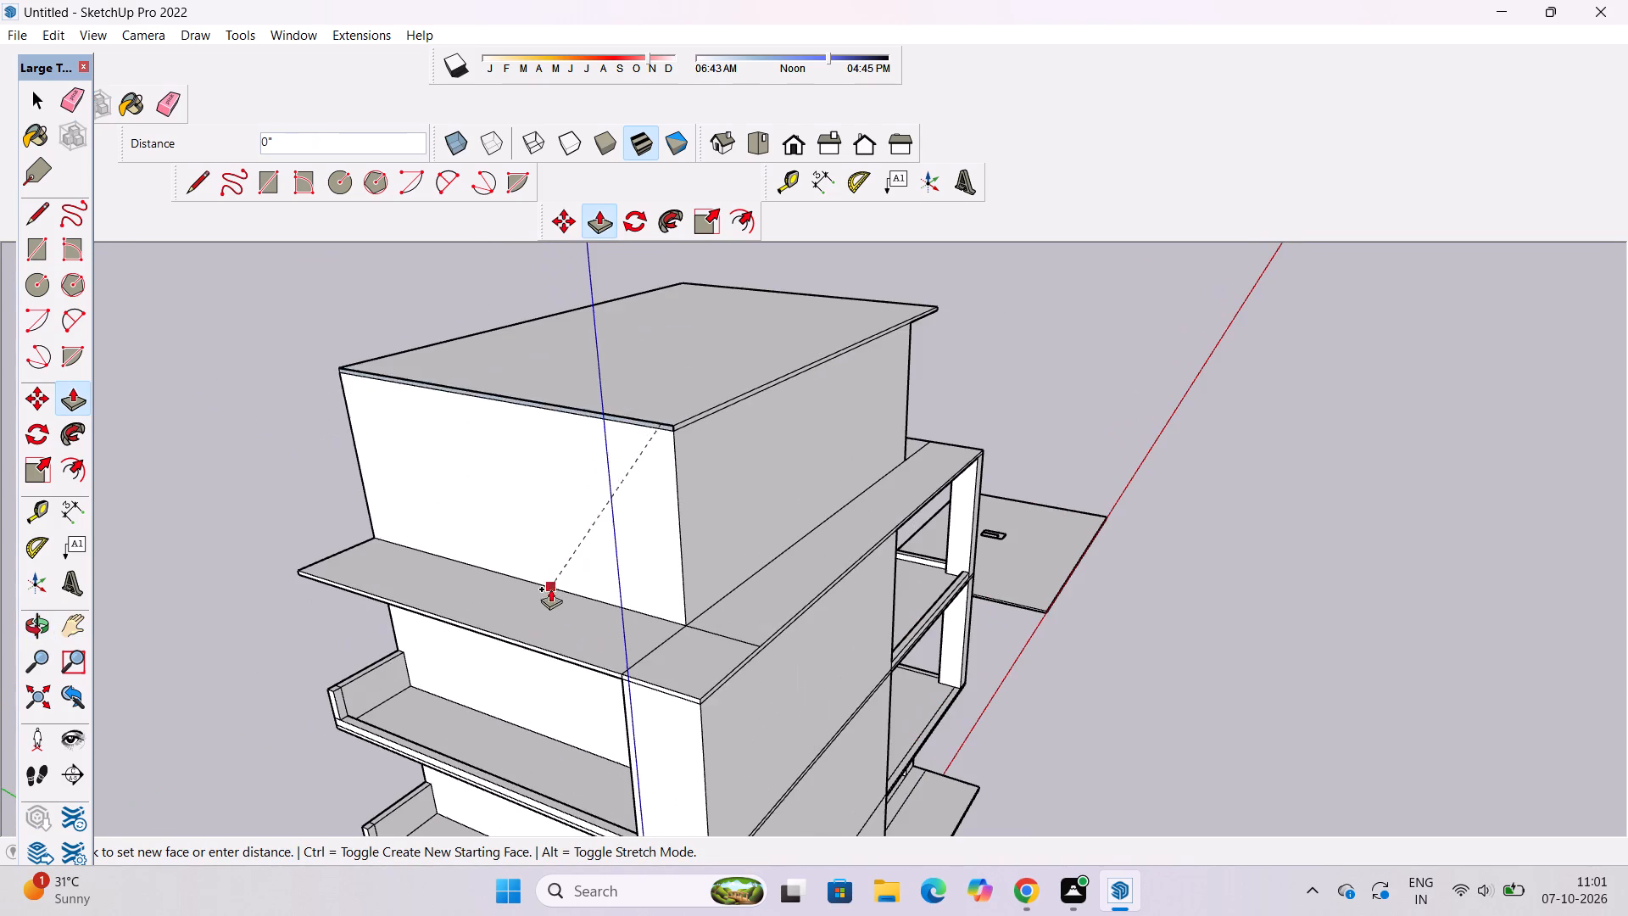
pyautogui.click(596, 670)
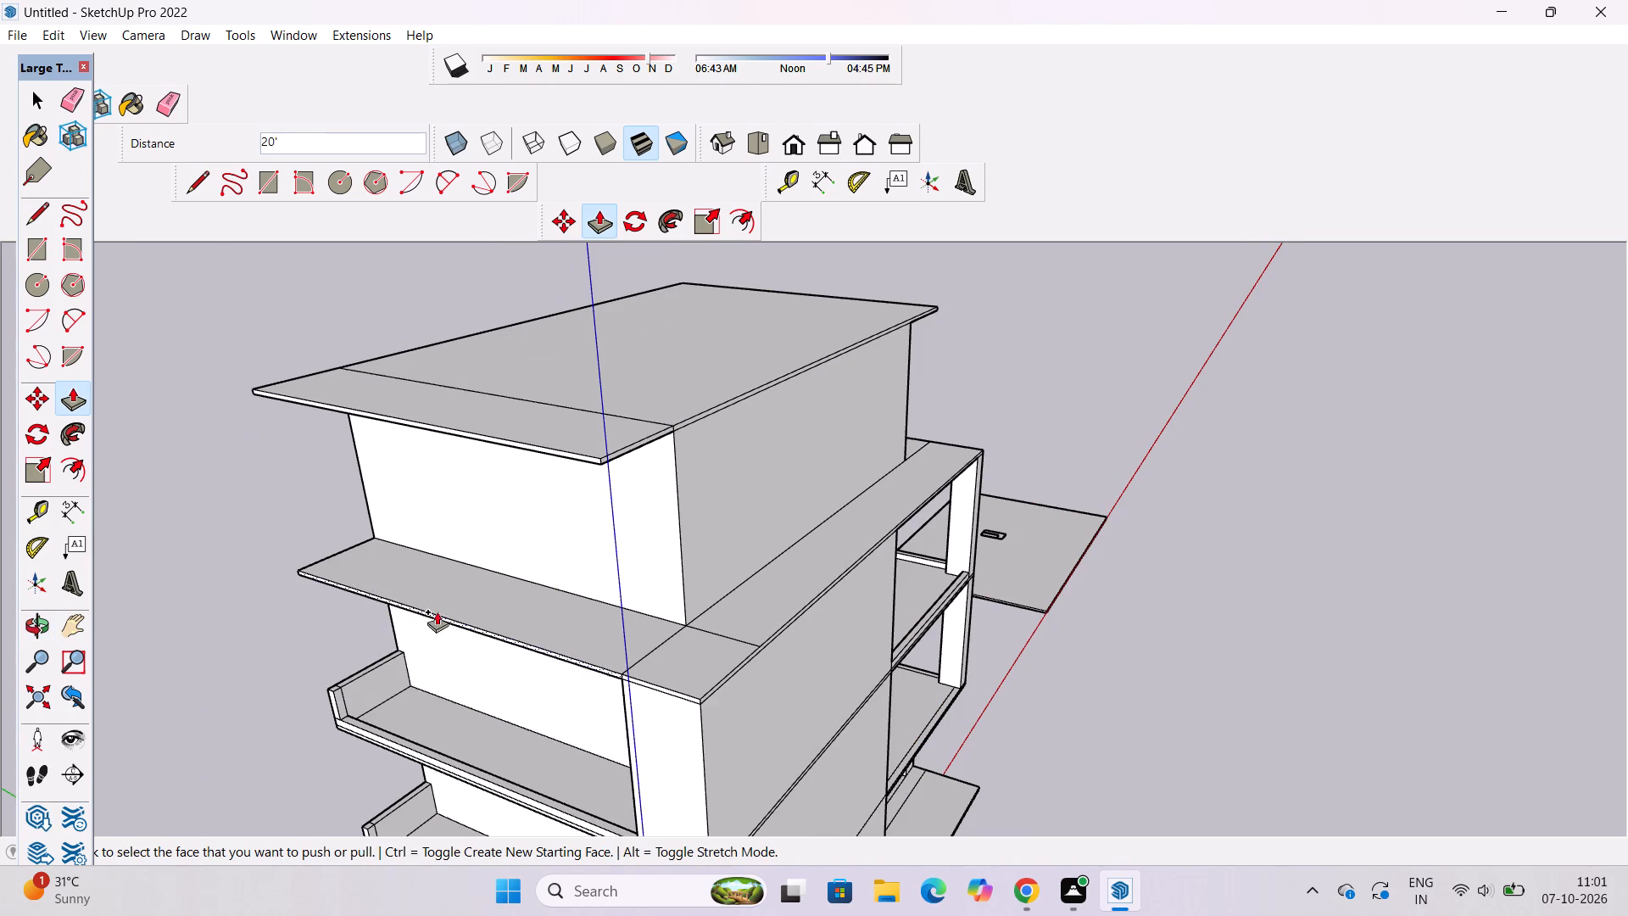
pyautogui.scroll(-4, 311, 589)
pyautogui.scroll(12, 516, 488)
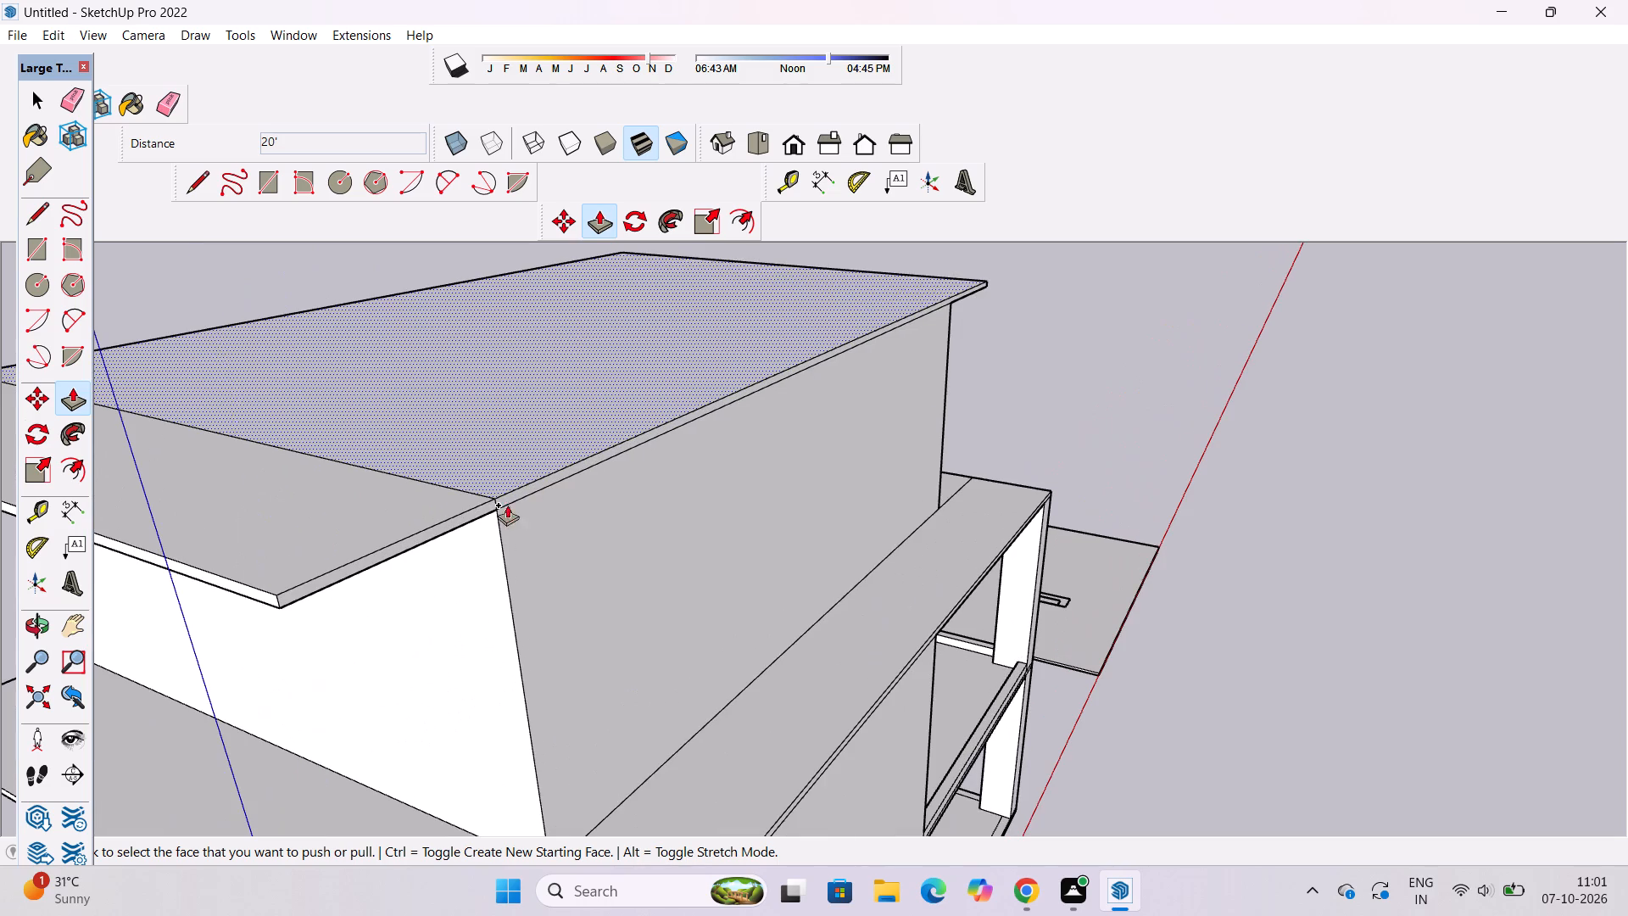
# Push/Pull the end face of the top slab's balcony-side overhang outward 17', in line with the roof slab corner below.
pyautogui.click(458, 525)
pyautogui.scroll(-5, 458, 525)
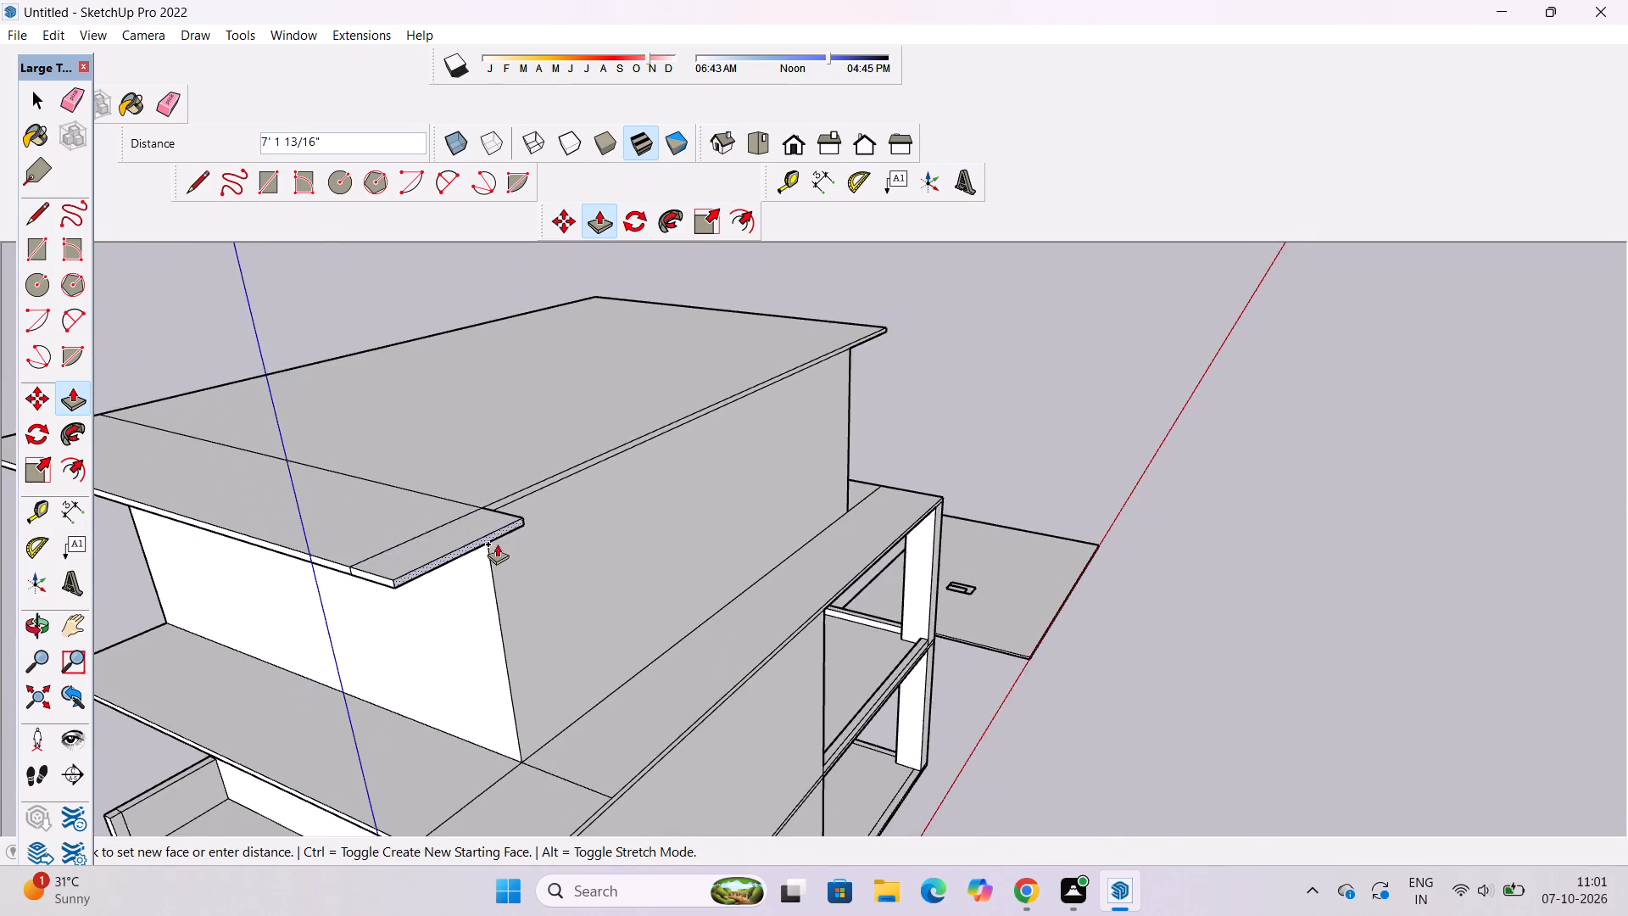
pyautogui.scroll(-6, 497, 544)
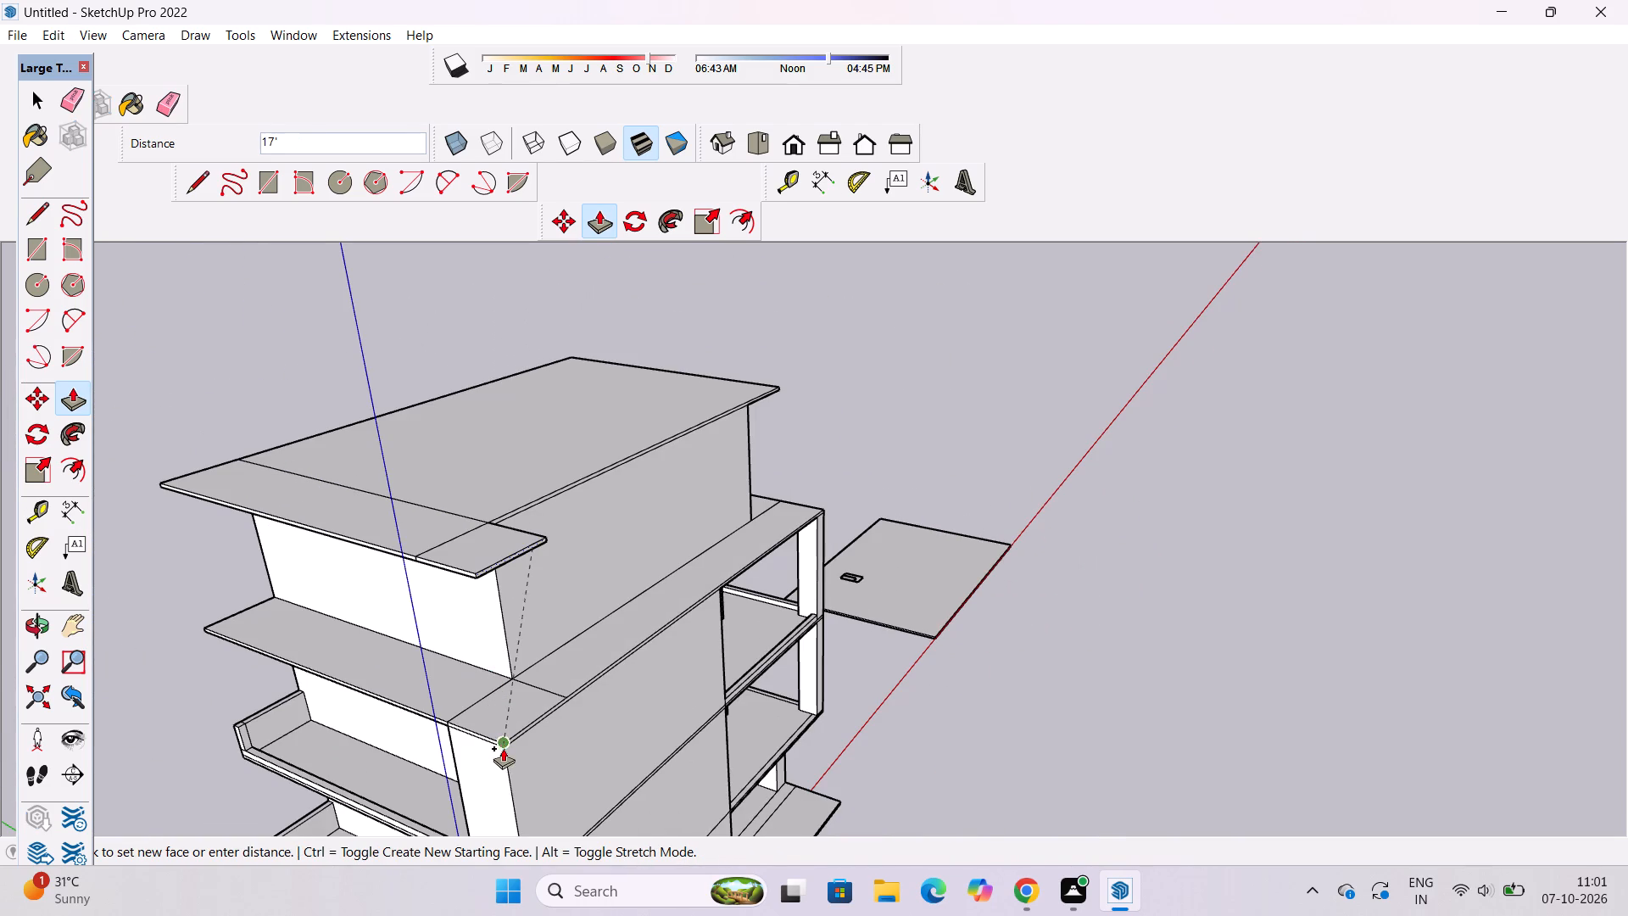
pyautogui.click(503, 748)
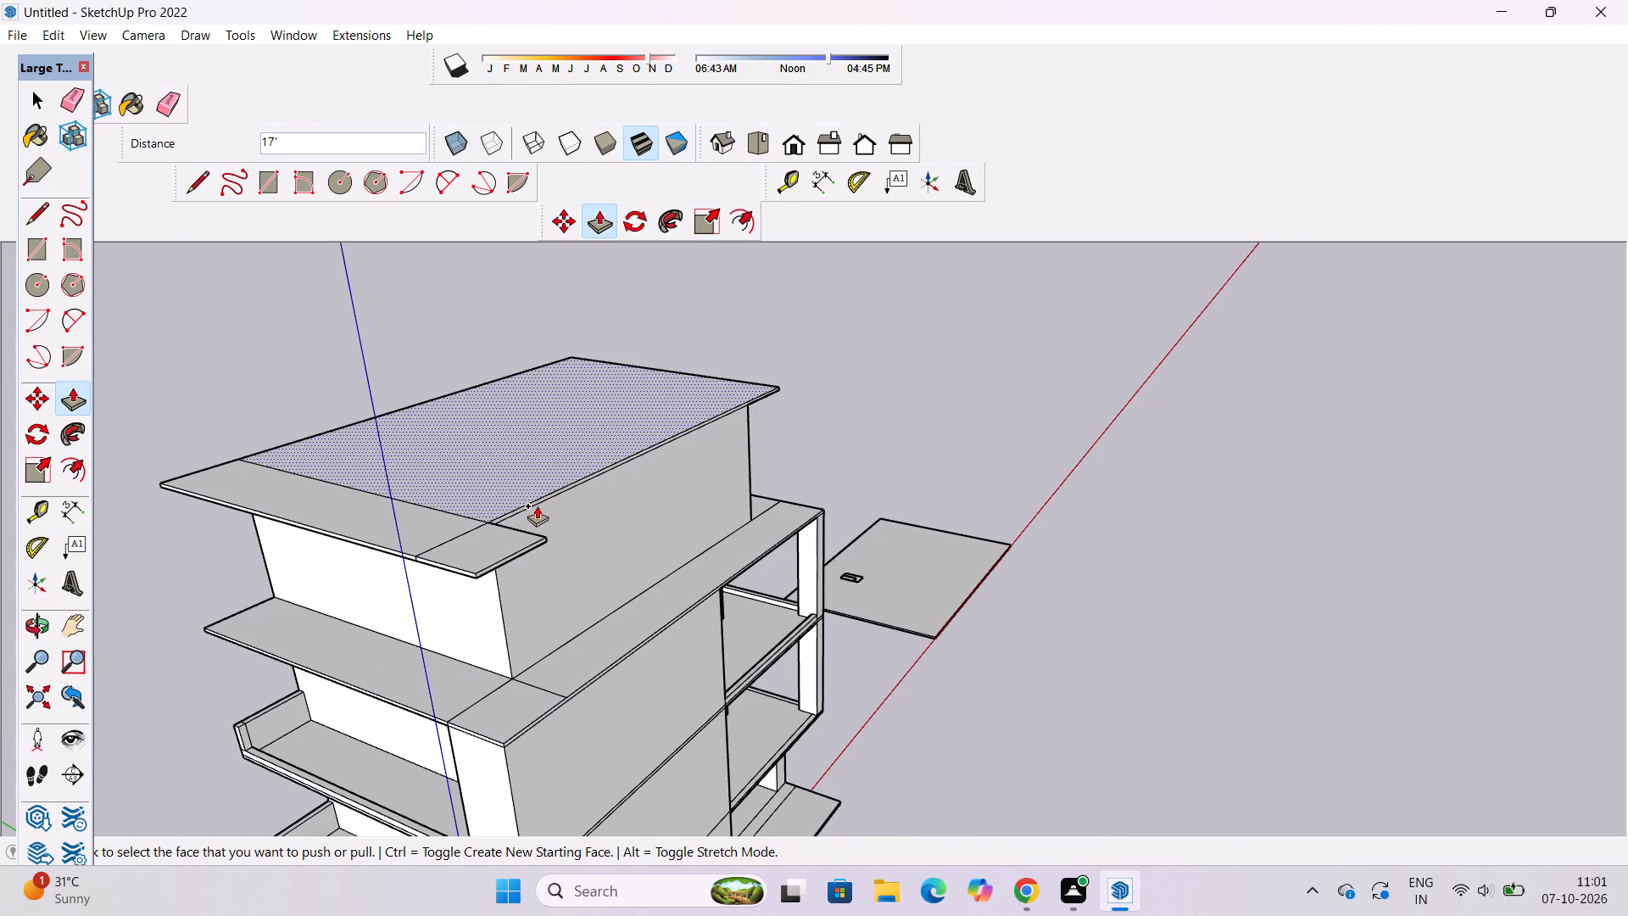
# Push/Pull the top slab's remaining long side edge face outward 17', flush with the extended overhang and the roof slab below.
pyautogui.scroll(5, 537, 505)
pyautogui.click(537, 501)
pyautogui.scroll(-5, 537, 501)
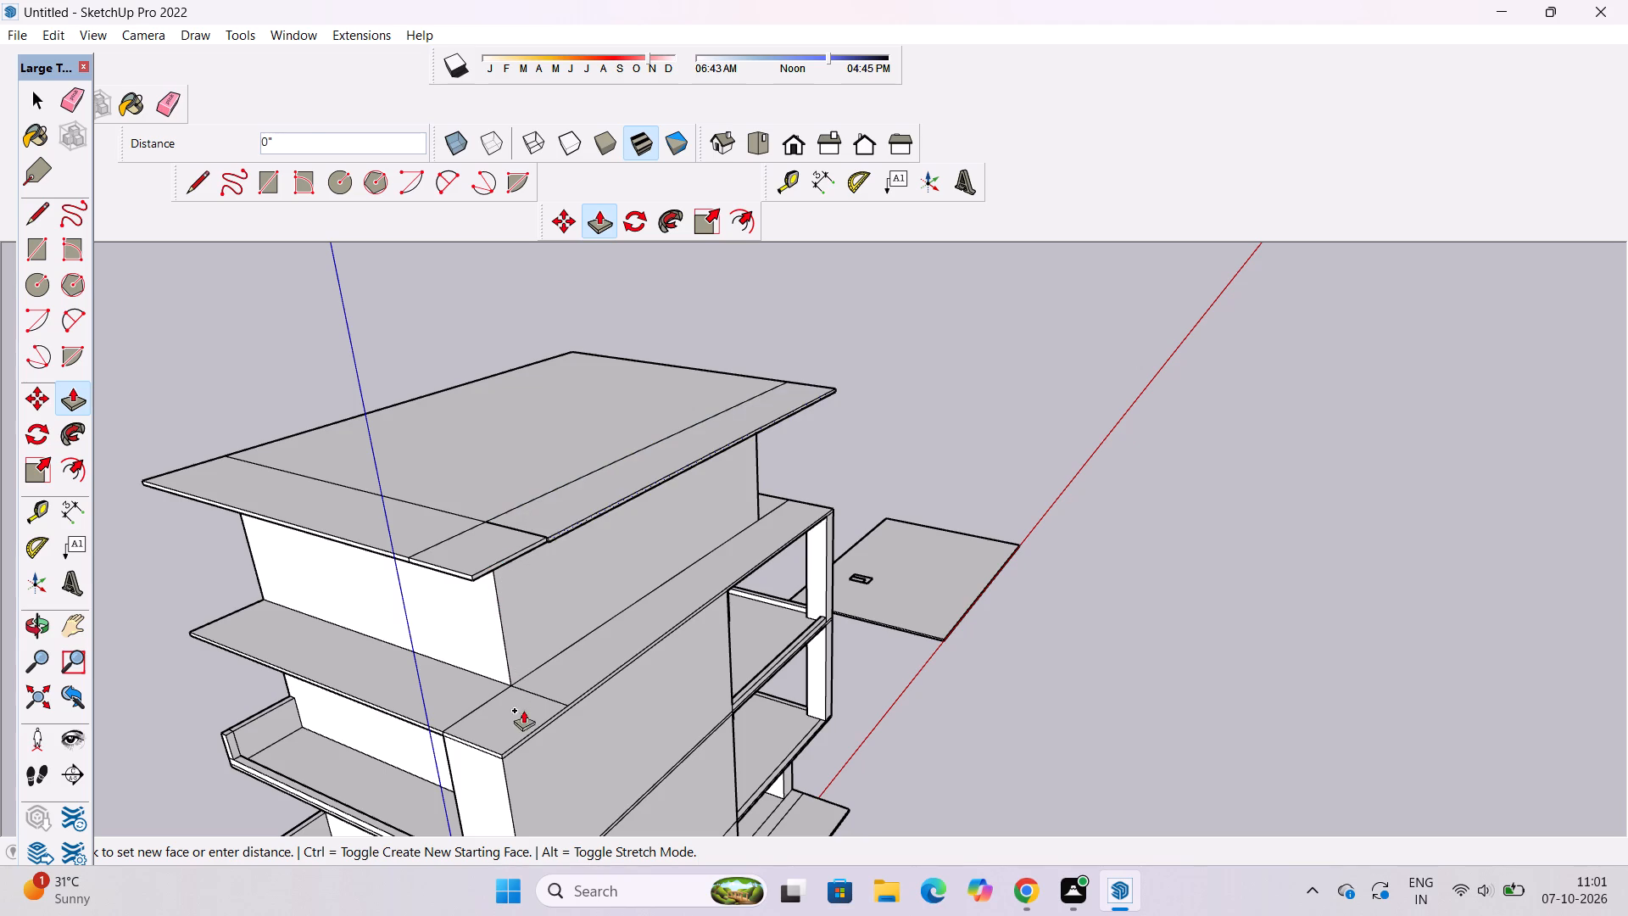
pyautogui.click(531, 742)
pyautogui.scroll(-6, 413, 723)
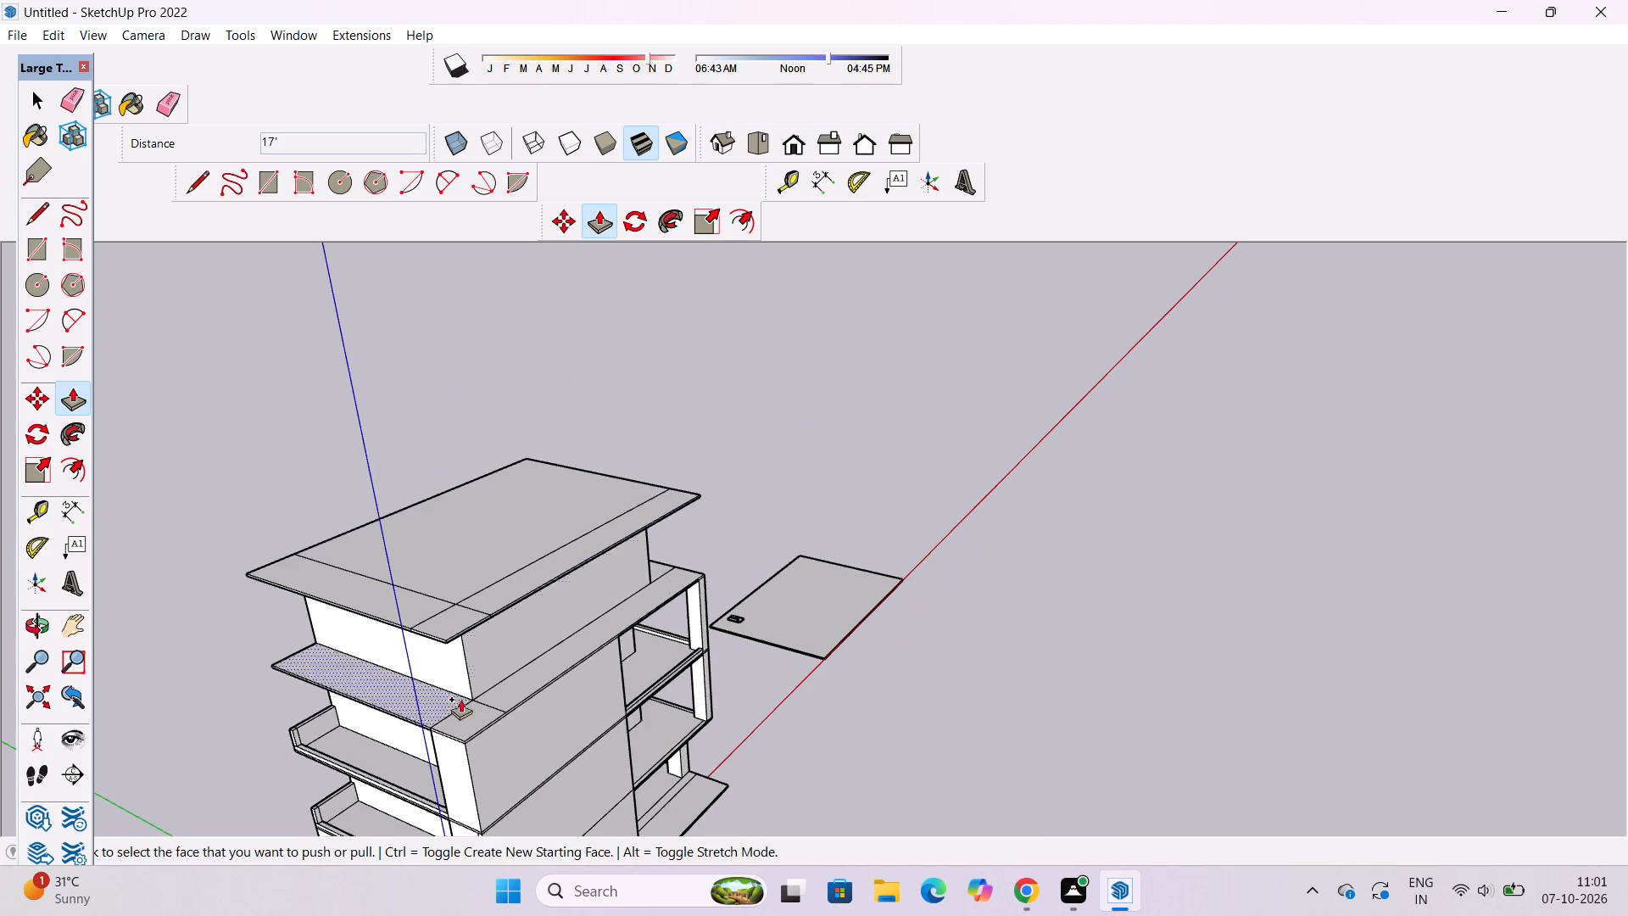
# Examine the overhanging top slab, the upper block and the terrace slab beneath from several sides.
pyautogui.scroll(6, 541, 601)
pyautogui.press('space')
pyautogui.write('o')
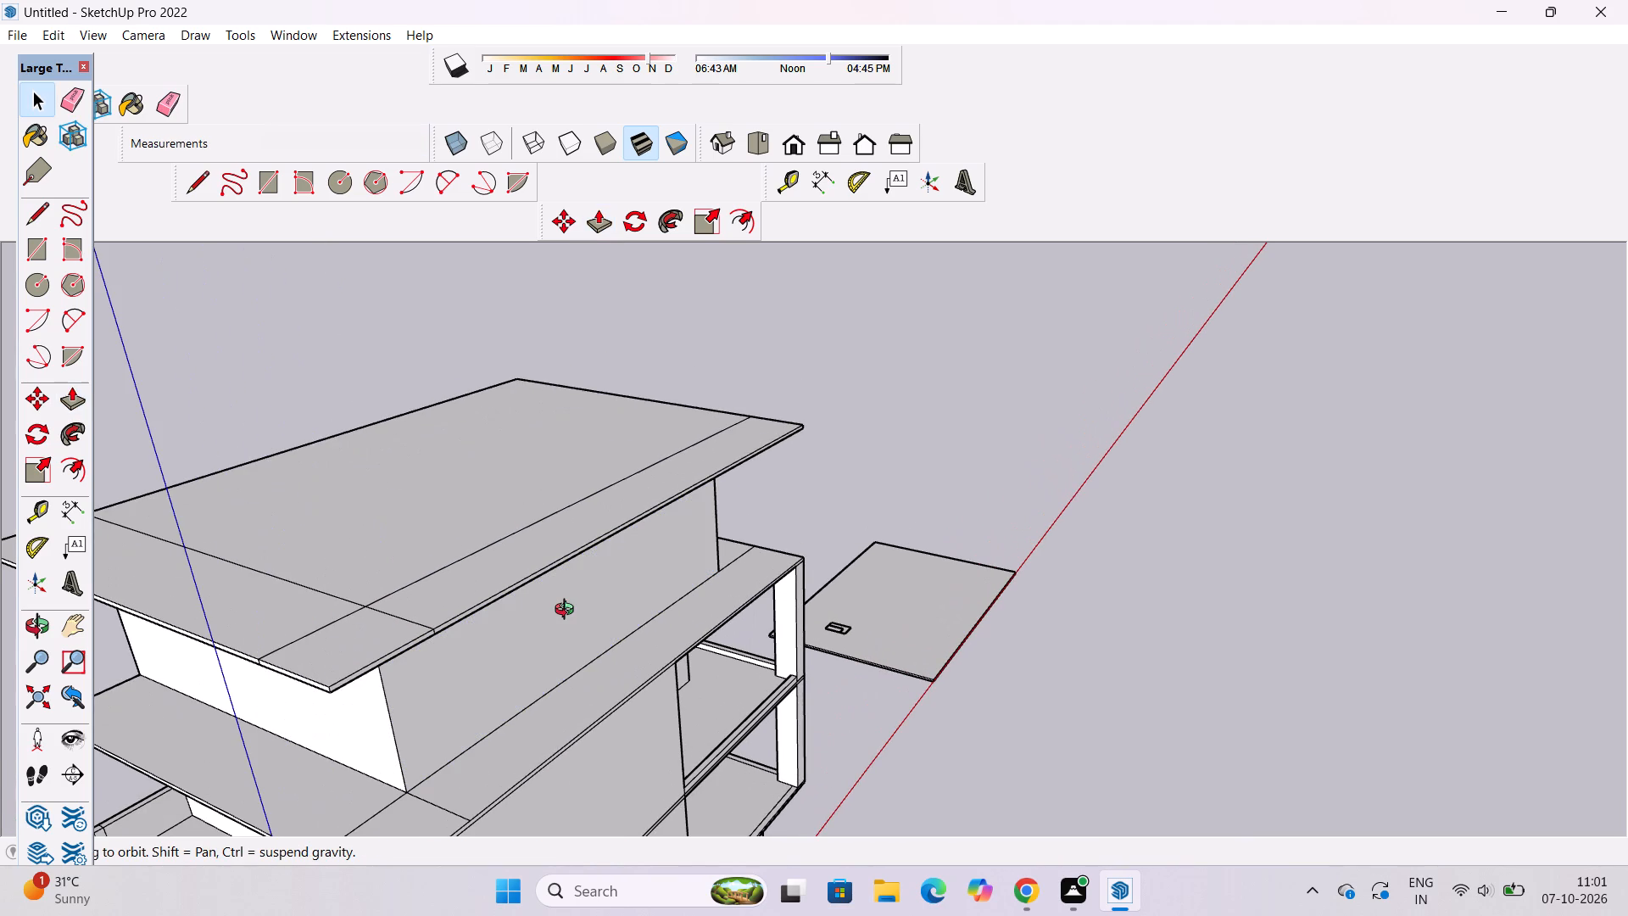
pyautogui.scroll(-4, 632, 604)
pyautogui.moveTo(794, 612); pyautogui.dragTo(443, 621)
pyautogui.scroll(4, 729, 511)
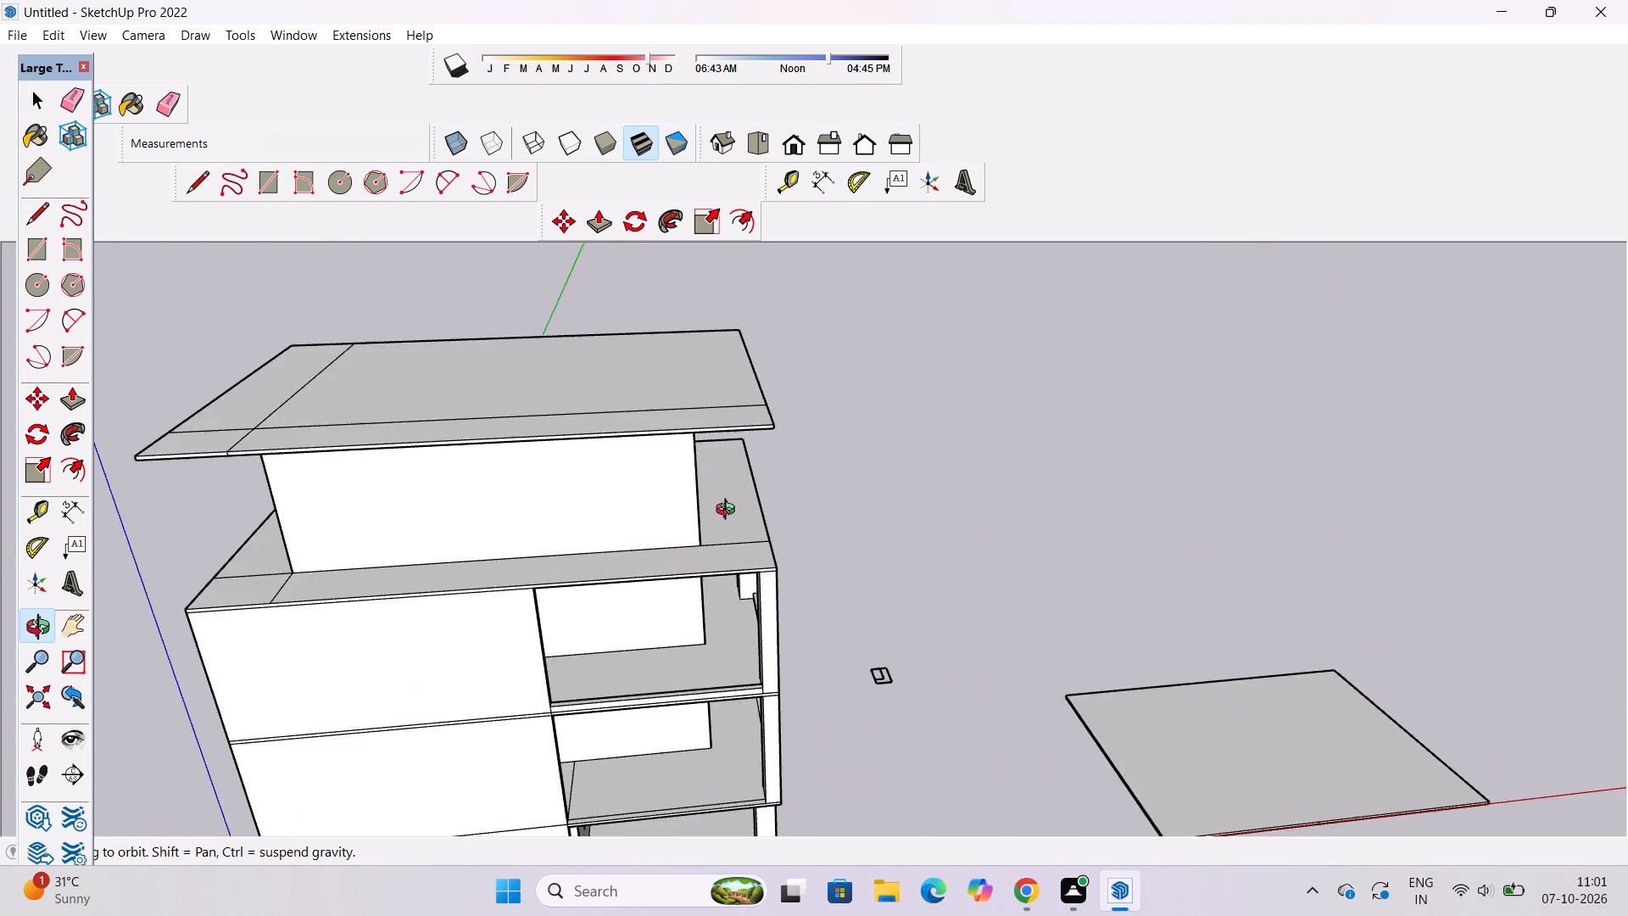
pyautogui.moveTo(877, 494); pyautogui.dragTo(635, 530)
pyautogui.keyDown('shift'); pyautogui.moveTo(782, 511); pyautogui.dragTo(729, 546); pyautogui.keyUp('shift')
pyautogui.moveTo(676, 568); pyautogui.dragTo(824, 617)
pyautogui.scroll(3, 693, 613)
pyautogui.keyDown('shift'); pyautogui.moveTo(648, 617); pyautogui.dragTo(712, 593); pyautogui.keyUp('shift')
pyautogui.moveTo(717, 617); pyautogui.dragTo(787, 529)
pyautogui.keyDown('shift'); pyautogui.moveTo(804, 521); pyautogui.dragTo(700, 570); pyautogui.keyUp('shift')
pyautogui.keyDown('shift'); pyautogui.scroll(2, 778, 543); pyautogui.keyUp('shift')
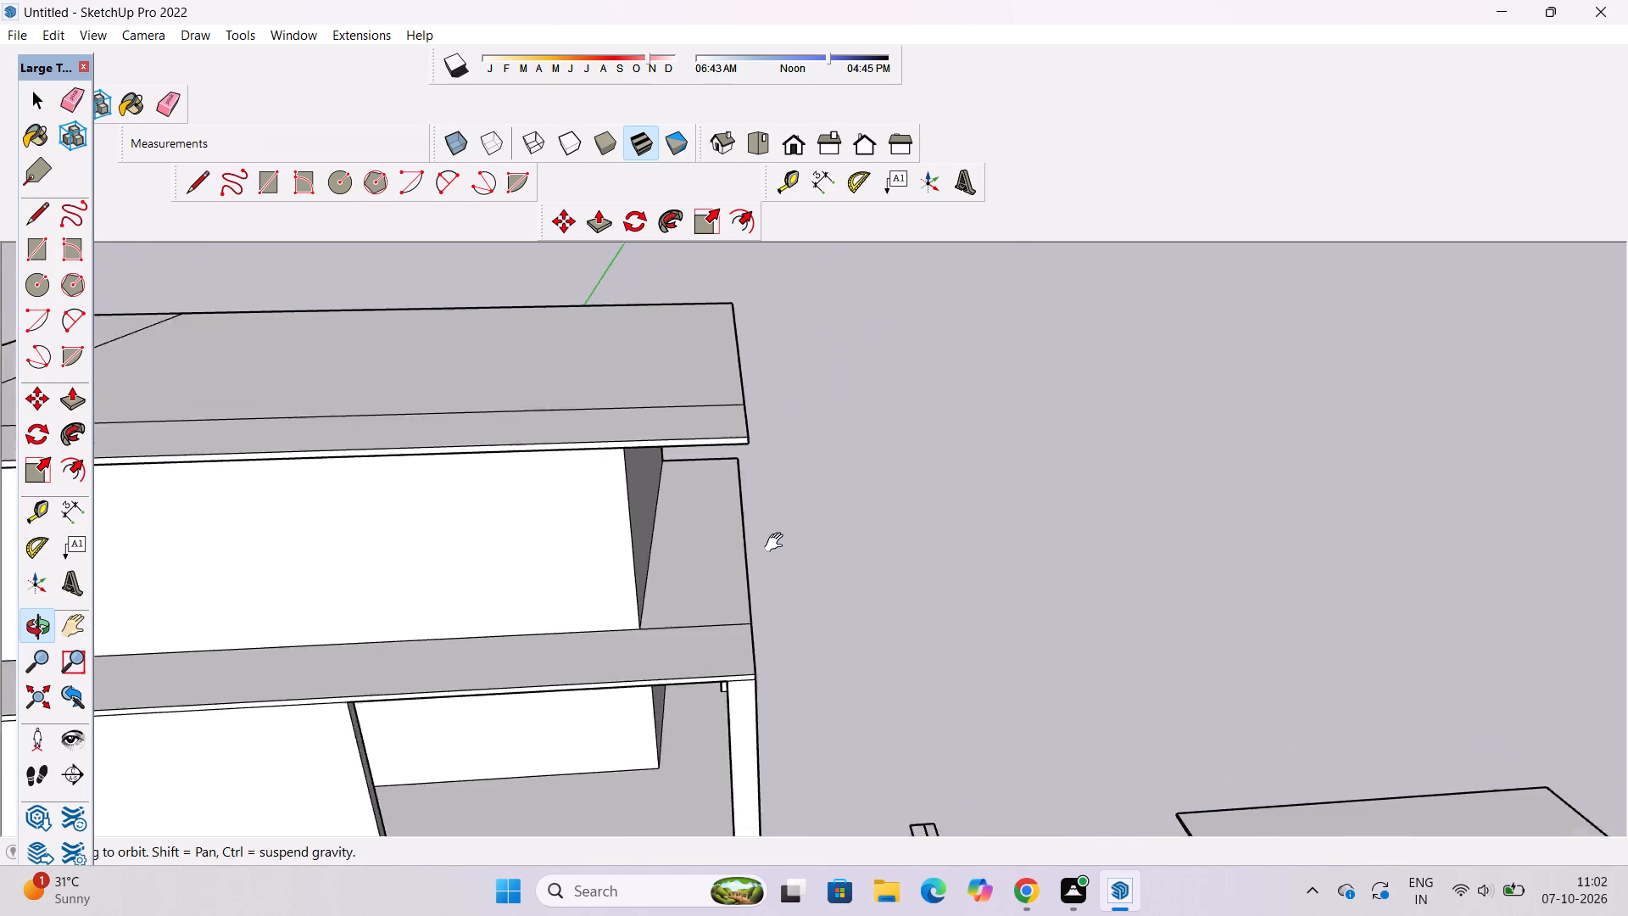
pyautogui.keyDown('shift'); pyautogui.scroll(3, 778, 543); pyautogui.keyUp('shift')
pyautogui.scroll(-9, 967, 263)
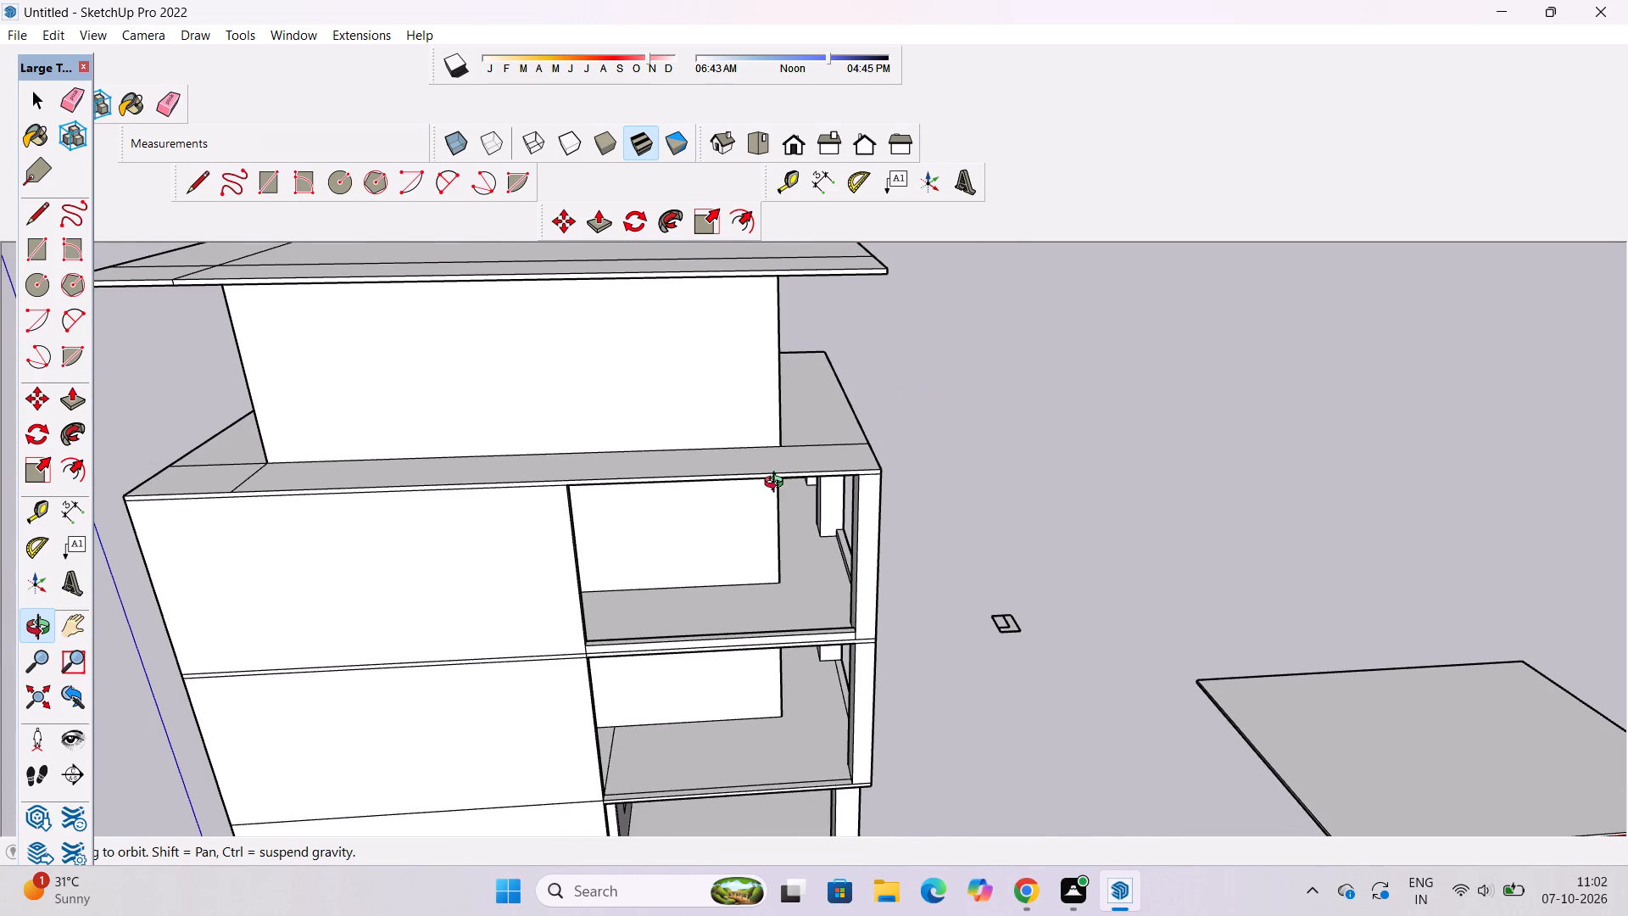
pyautogui.scroll(-5, 778, 484)
pyautogui.moveTo(741, 550); pyautogui.dragTo(745, 455)
pyautogui.scroll(4, 778, 291)
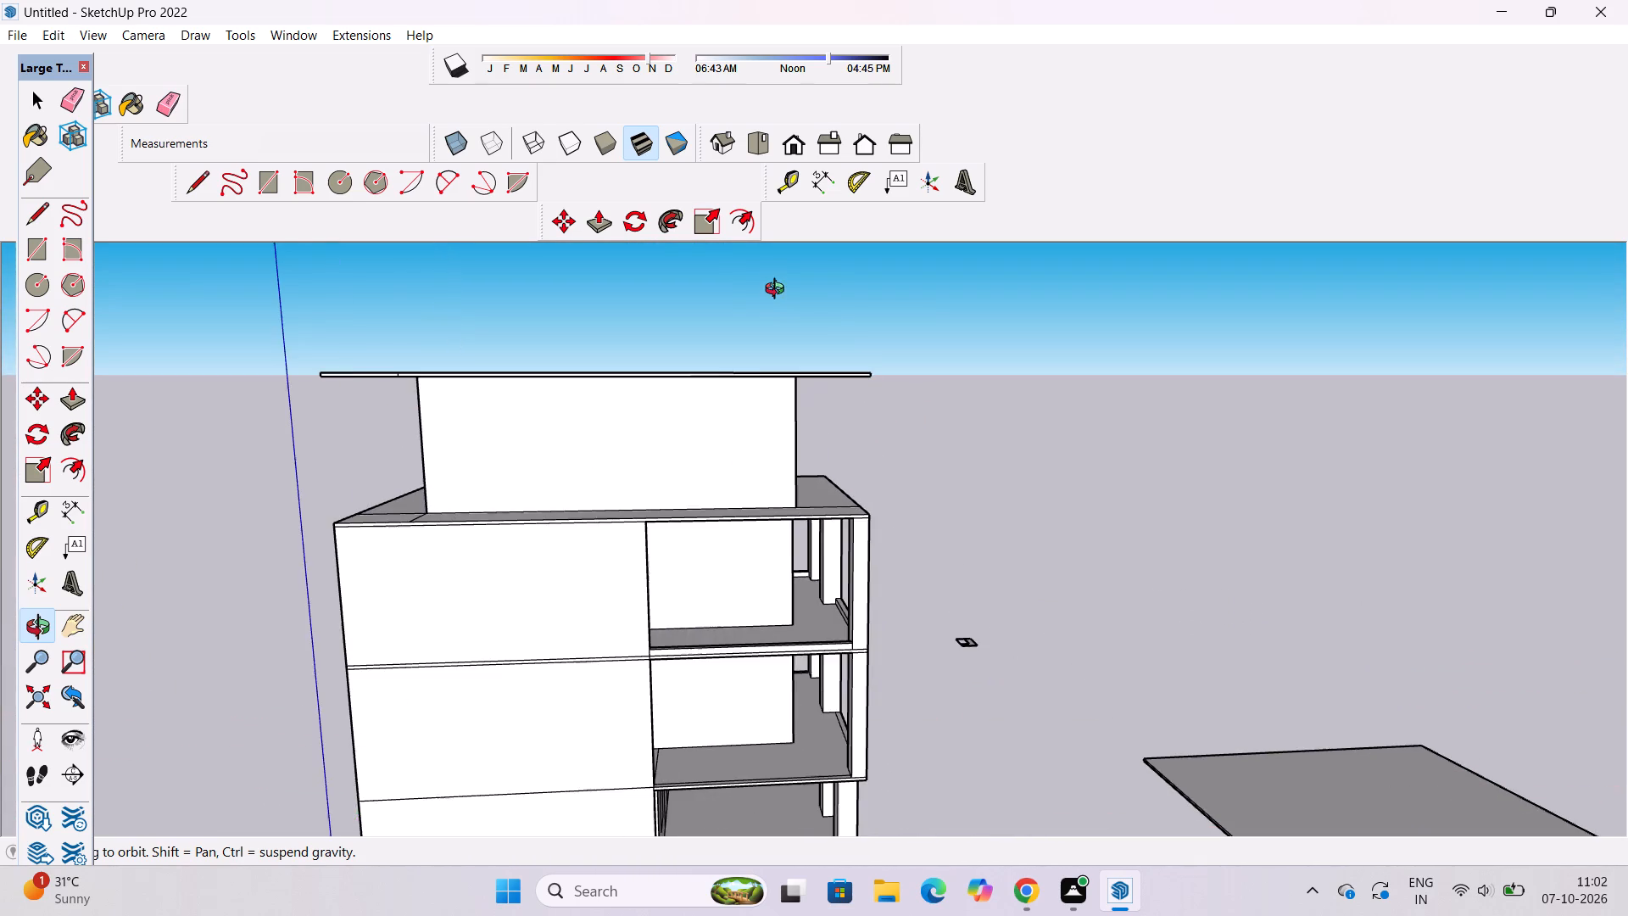
pyautogui.scroll(-1, 761, 316)
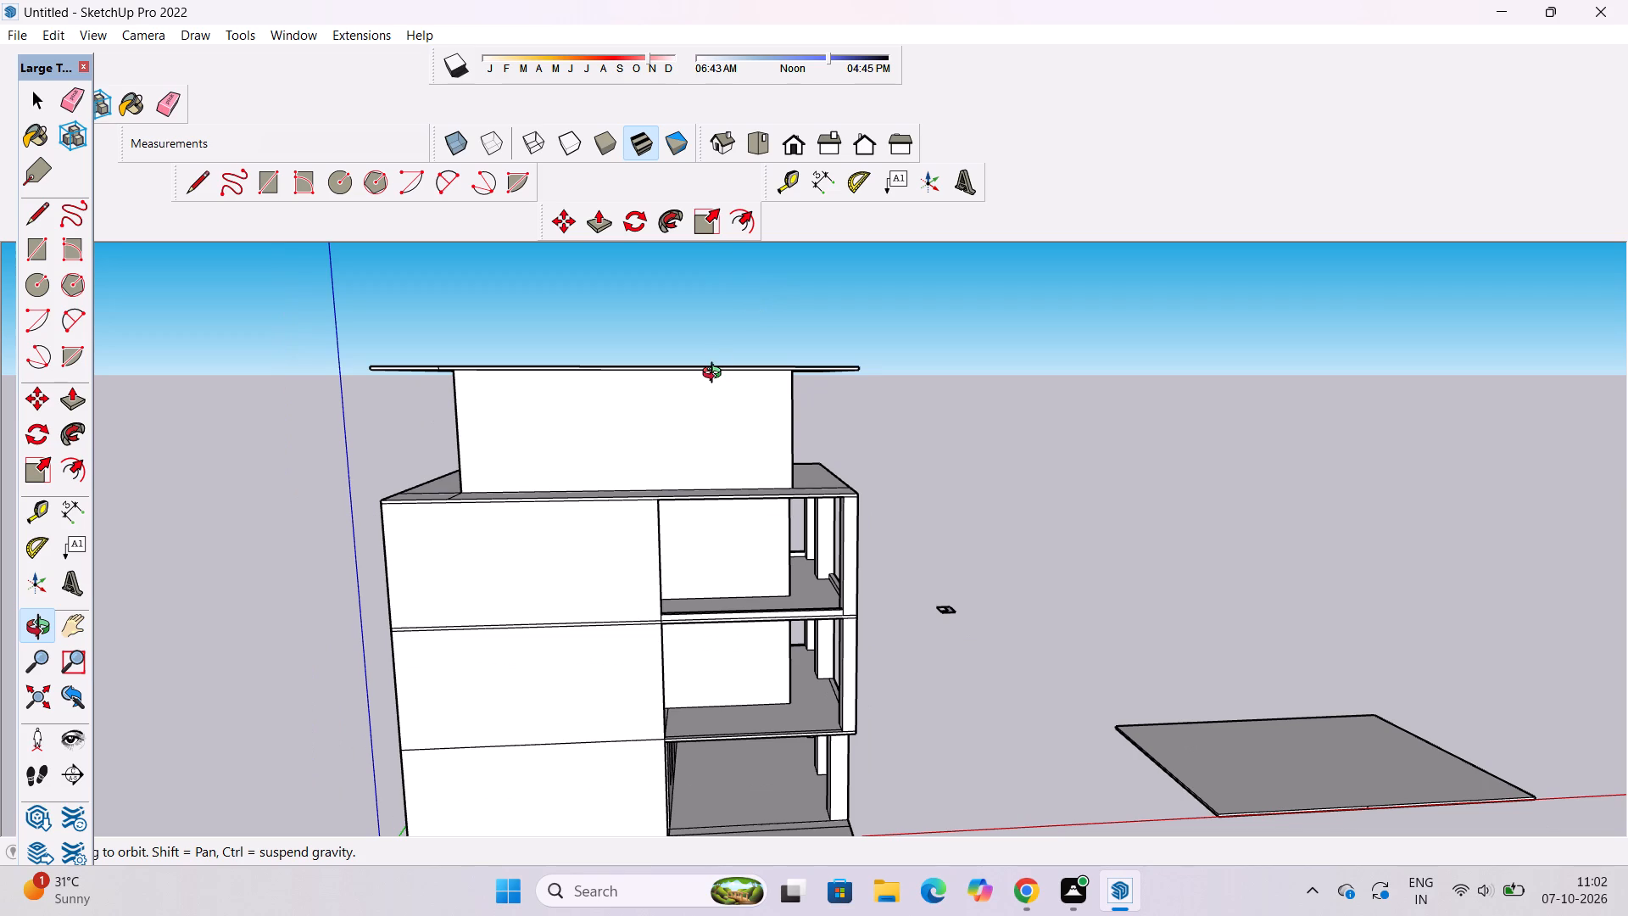
pyautogui.scroll(-1, 716, 375)
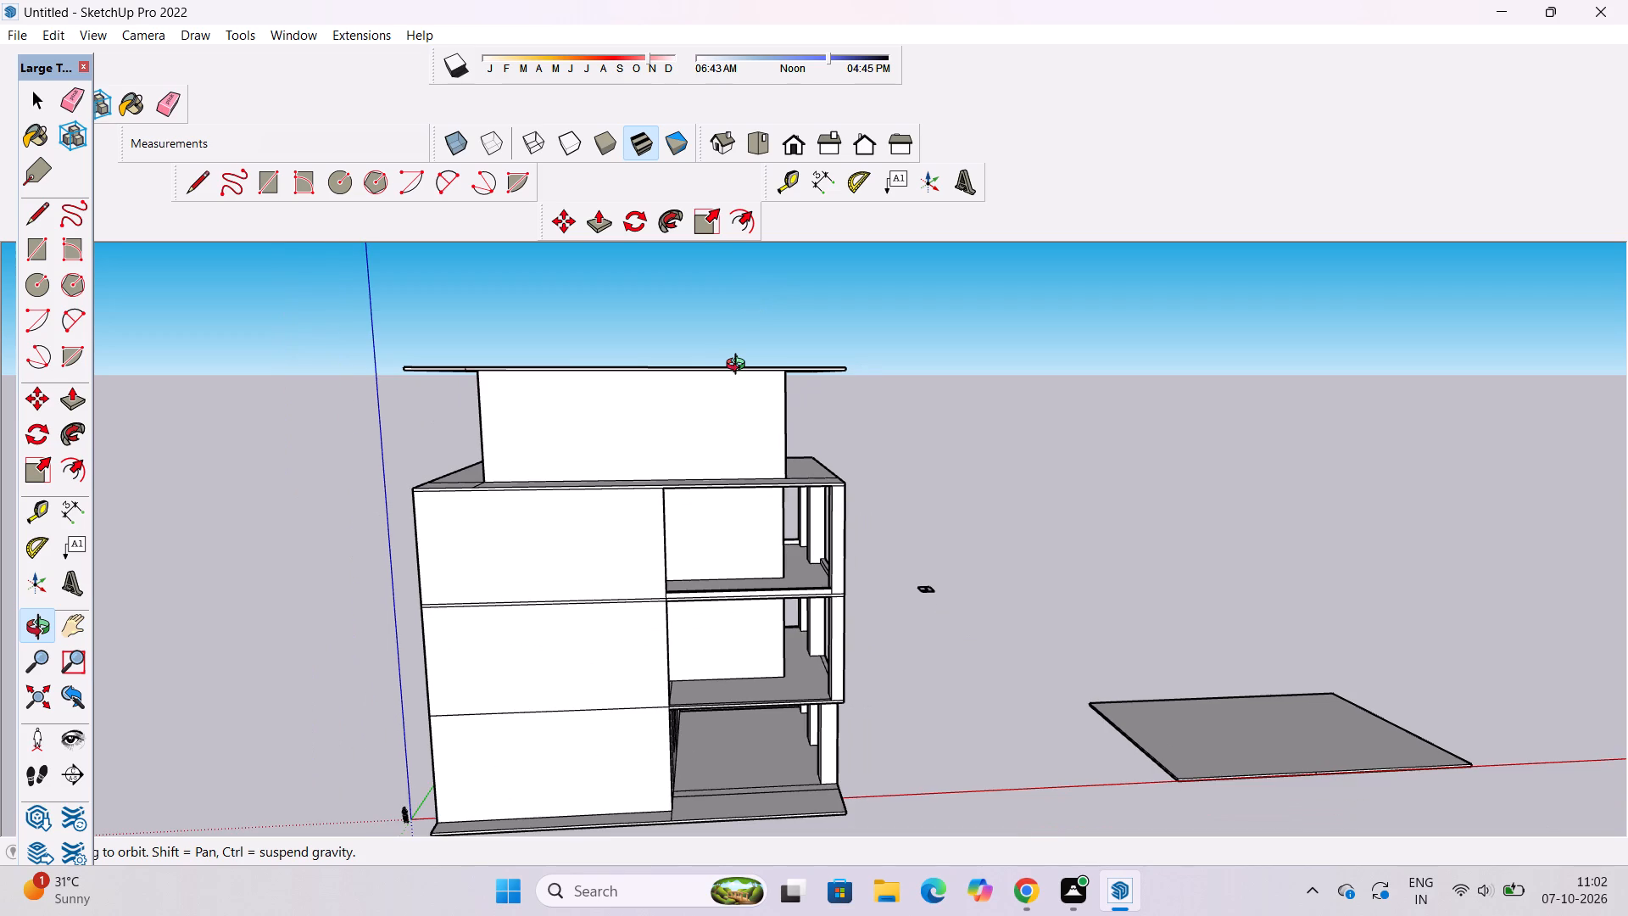
pyautogui.scroll(2, 739, 366)
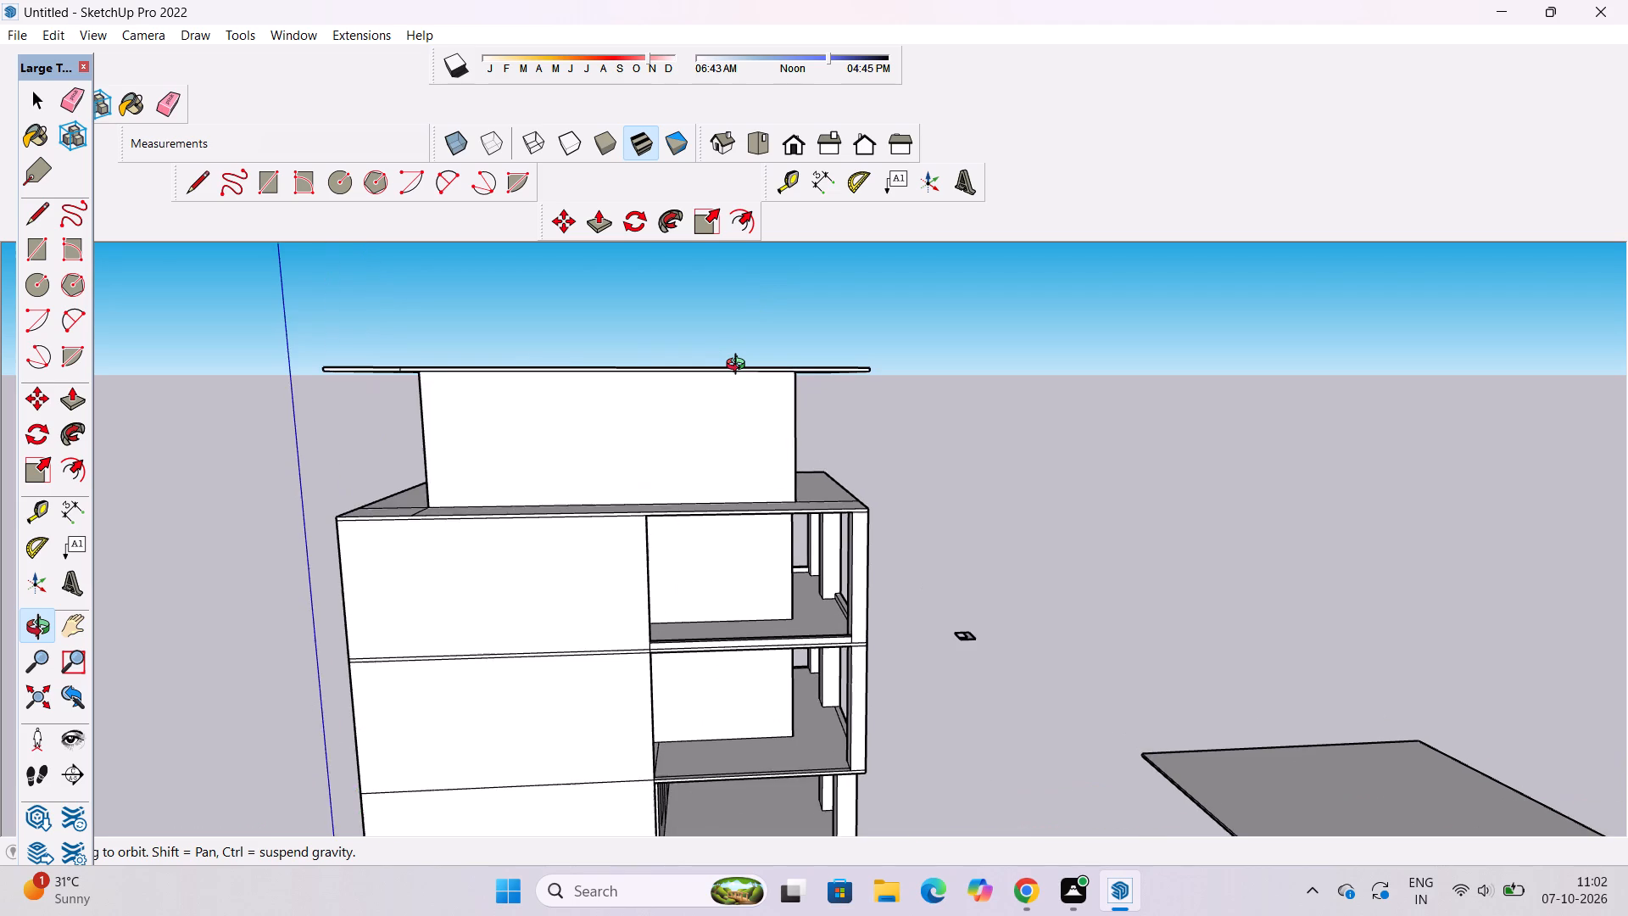
pyautogui.scroll(-2, 739, 366)
pyautogui.moveTo(796, 406); pyautogui.dragTo(630, 434)
pyautogui.scroll(2, 873, 409)
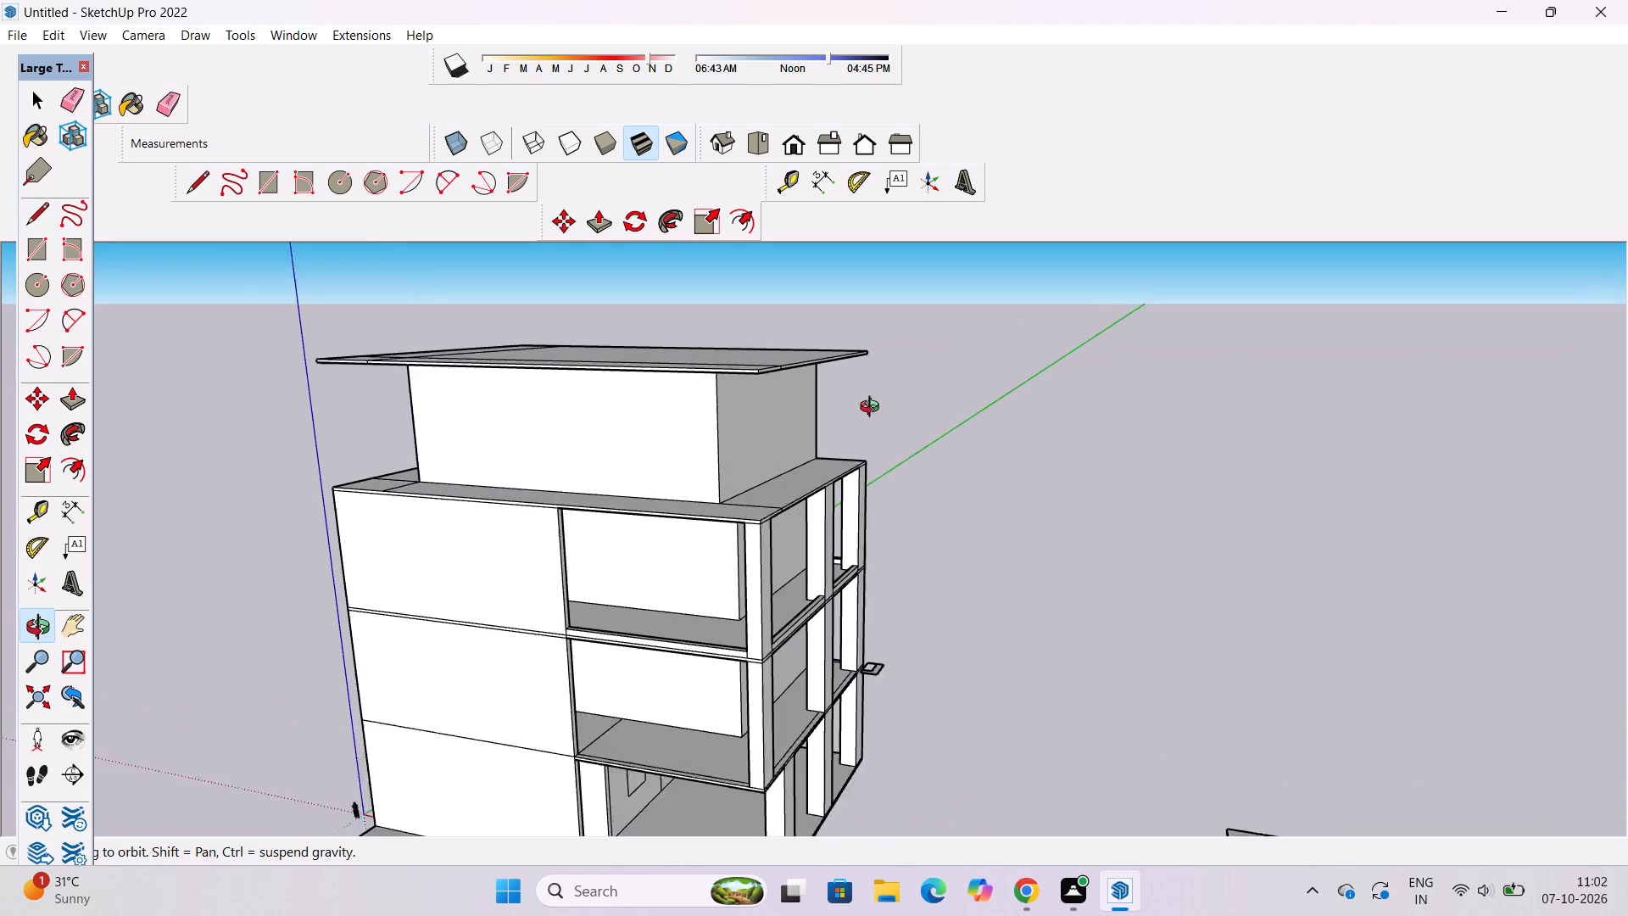
pyautogui.scroll(1, 873, 409)
pyautogui.keyDown('shift'); pyautogui.moveTo(866, 425); pyautogui.dragTo(853, 436); pyautogui.keyUp('shift')
pyautogui.moveTo(763, 540); pyautogui.dragTo(934, 606)
pyautogui.scroll(4, 844, 549)
pyautogui.keyDown('shift'); pyautogui.moveTo(835, 537); pyautogui.dragTo(804, 551); pyautogui.keyUp('shift')
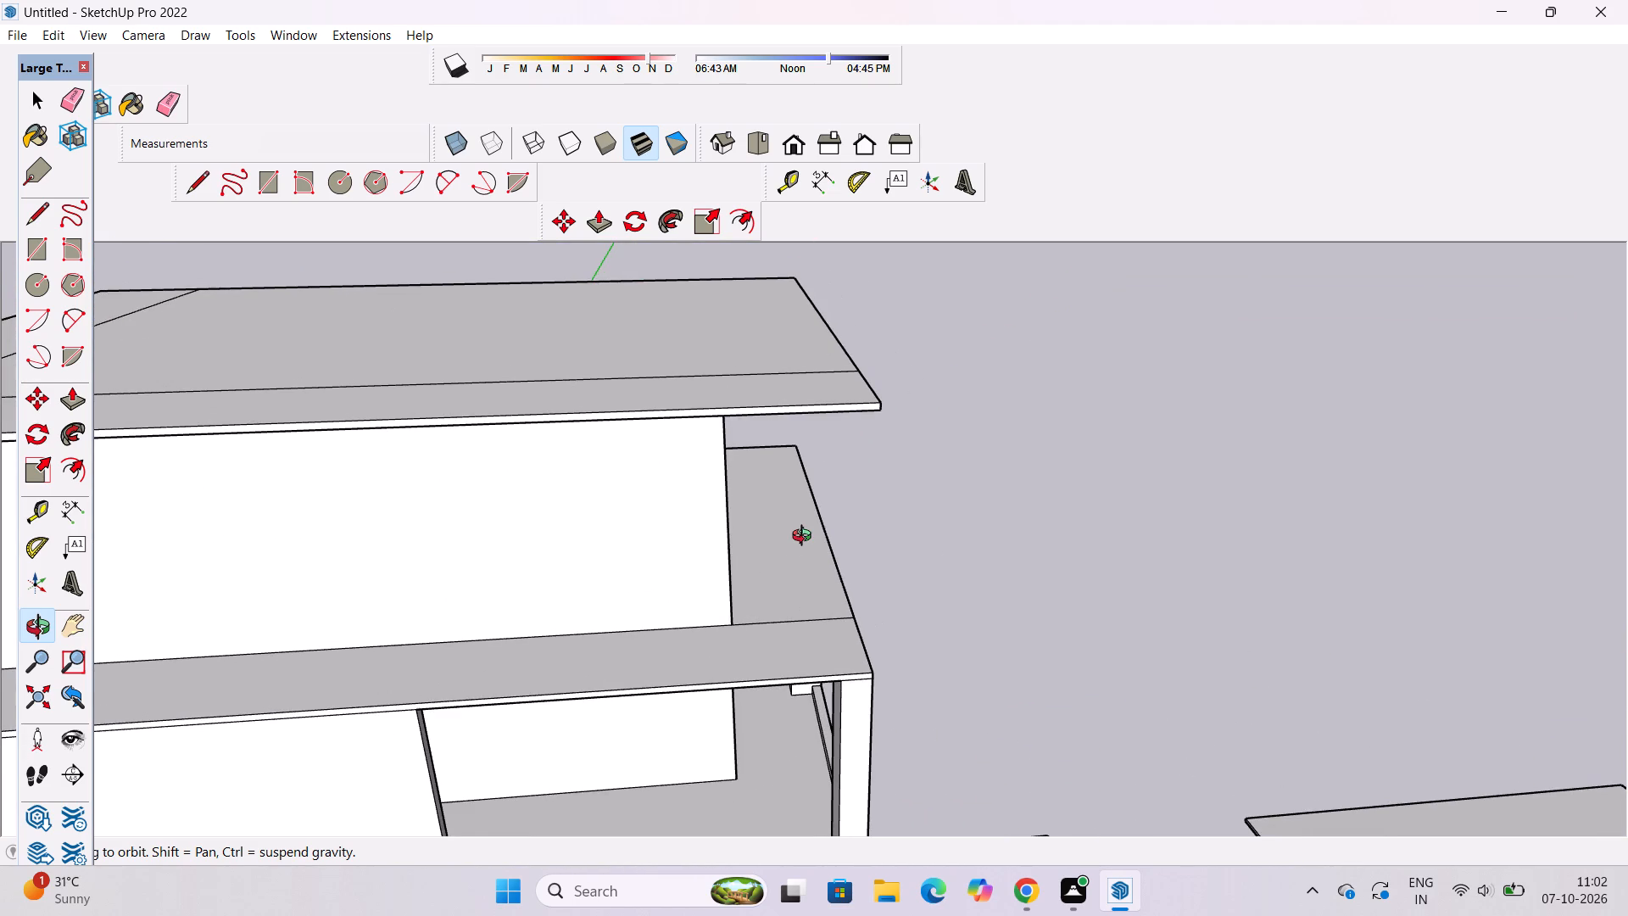
pyautogui.scroll(1, 806, 538)
pyautogui.scroll(-2, 806, 538)
pyautogui.scroll(1, 838, 562)
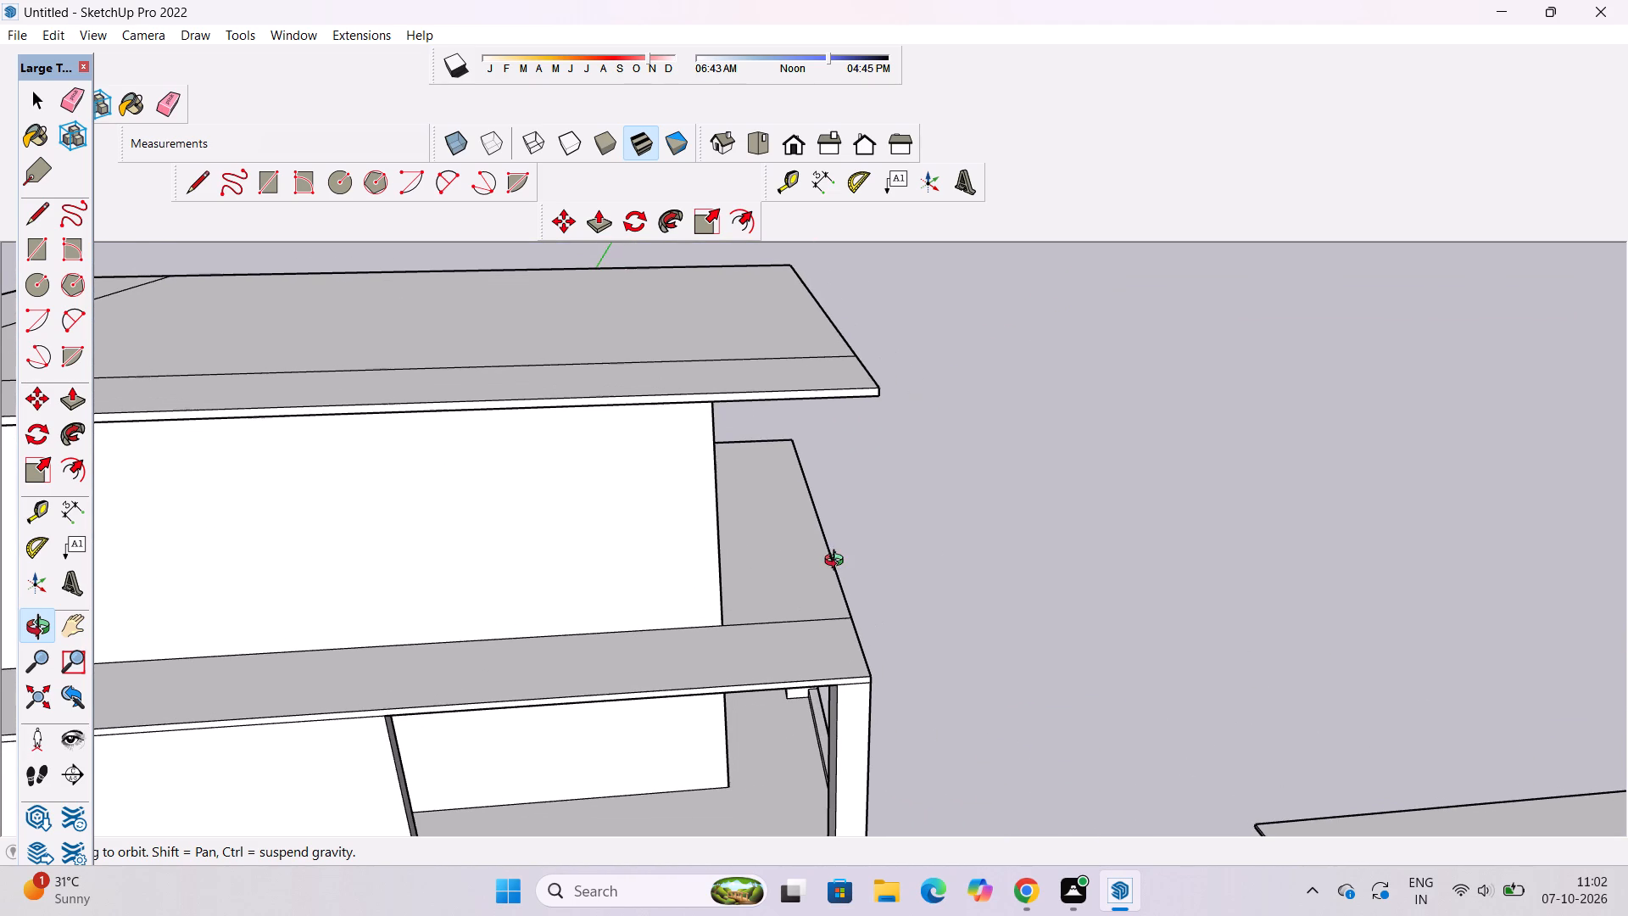
pyautogui.click(837, 558)
pyautogui.click(806, 572)
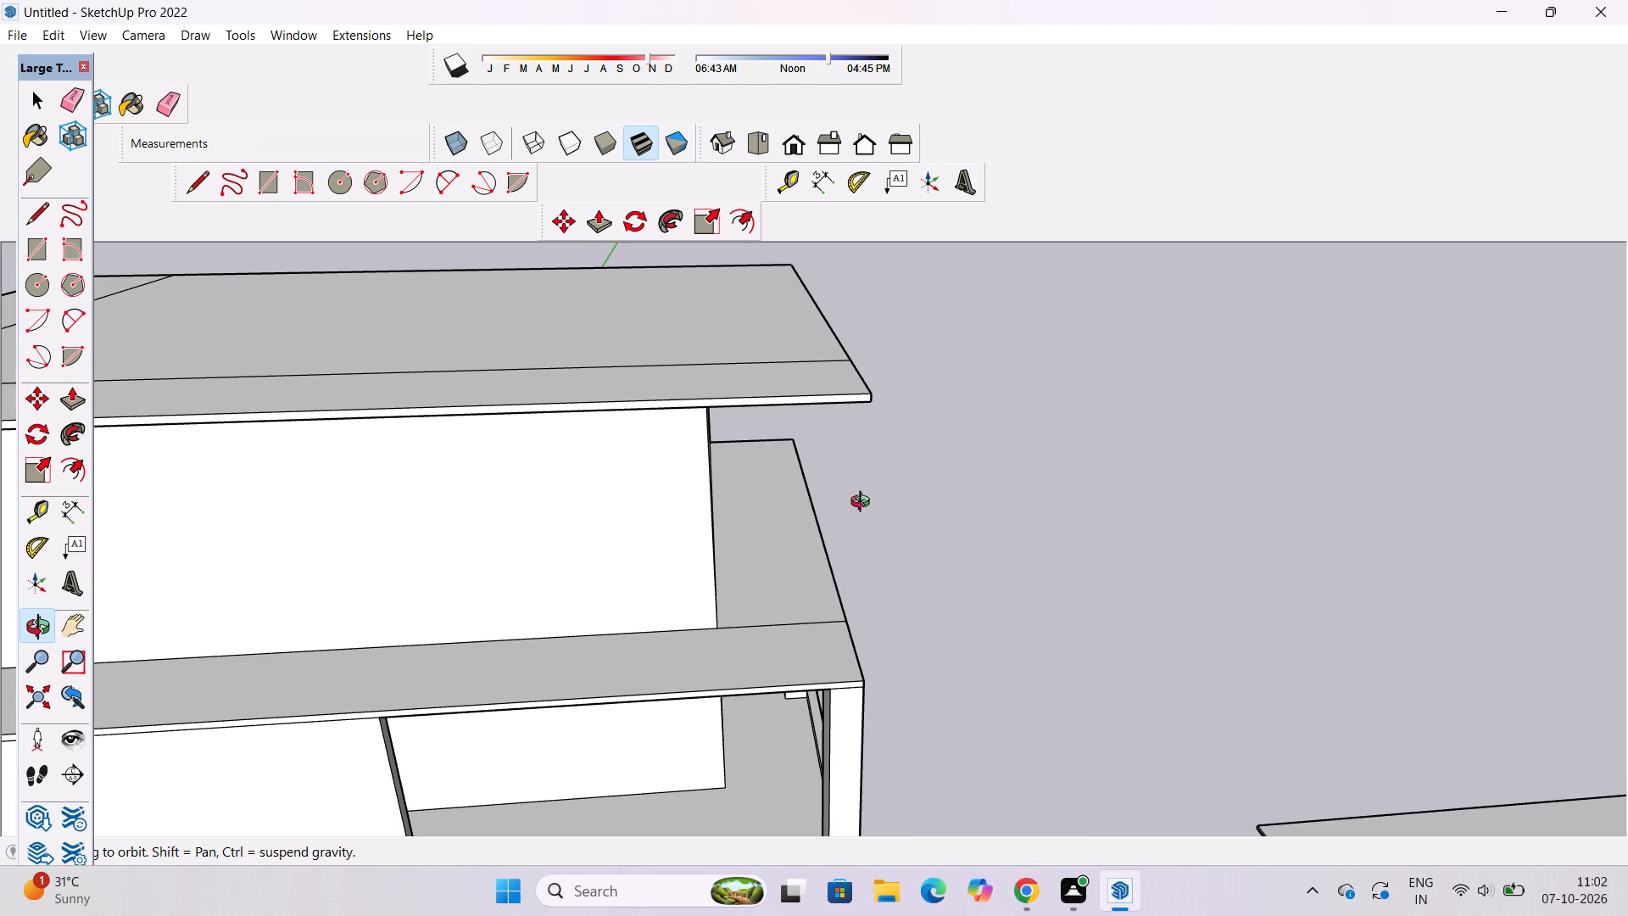
# Place a guide 2' inside the terrace slab's outer edge that runs along the green axis above the open column bays.
pyautogui.scroll(-4, 888, 491)
pyautogui.moveTo(895, 532); pyautogui.dragTo(836, 628)
pyautogui.scroll(5, 812, 527)
pyautogui.moveTo(823, 589); pyautogui.dragTo(844, 566)
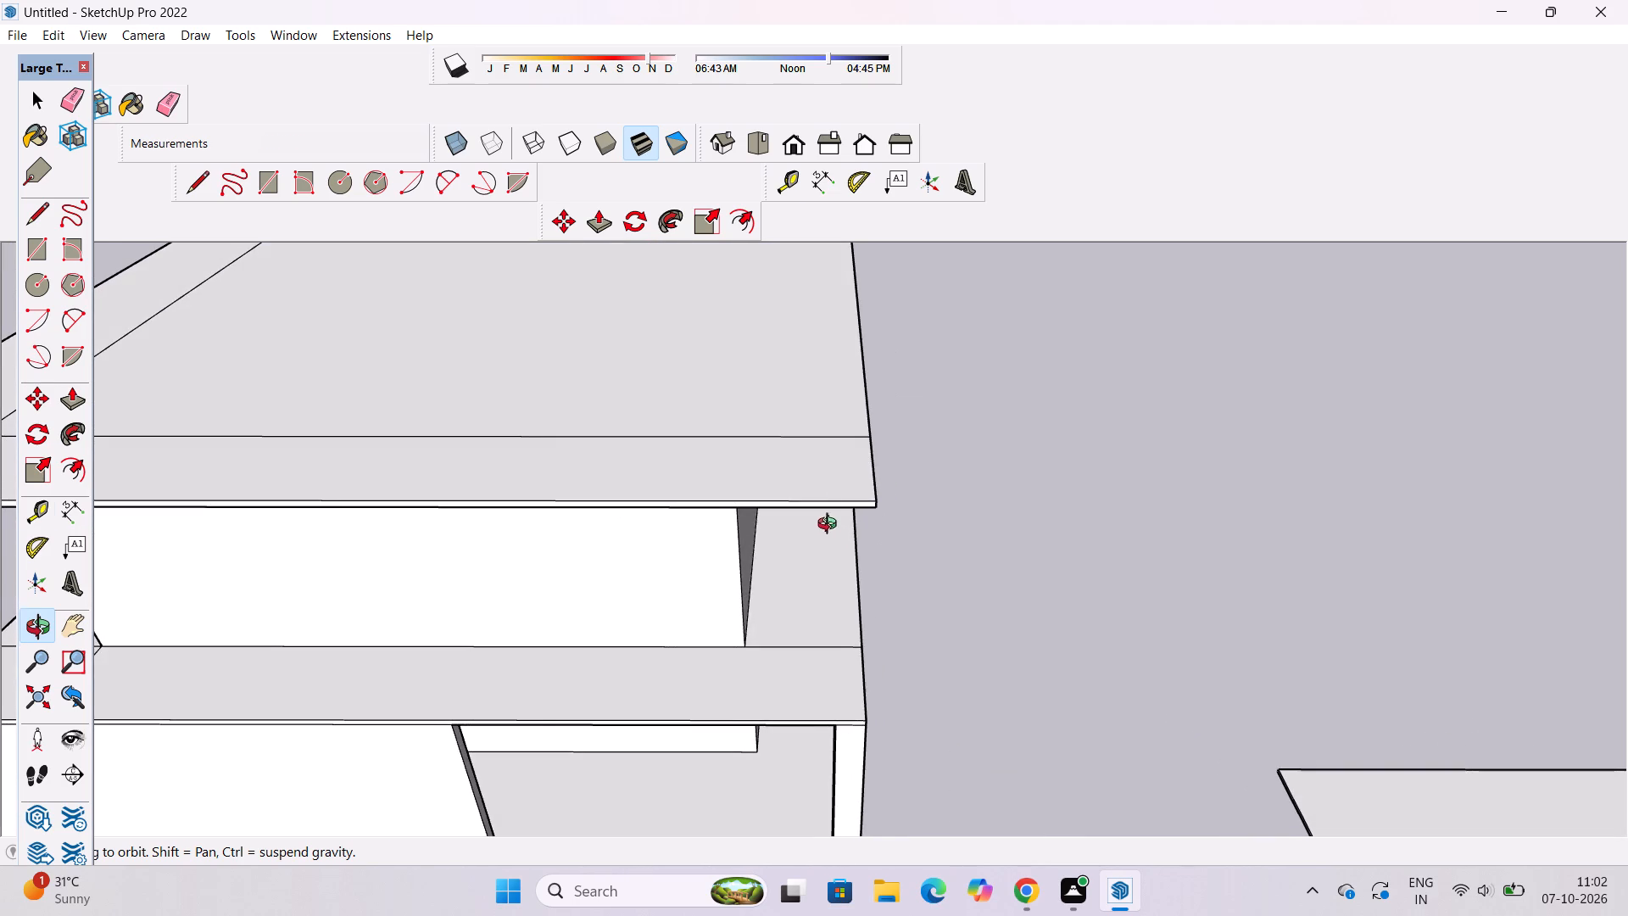
pyautogui.press('t')
pyautogui.scroll(4, 825, 486)
pyautogui.scroll(5, 853, 665)
pyautogui.scroll(1, 856, 521)
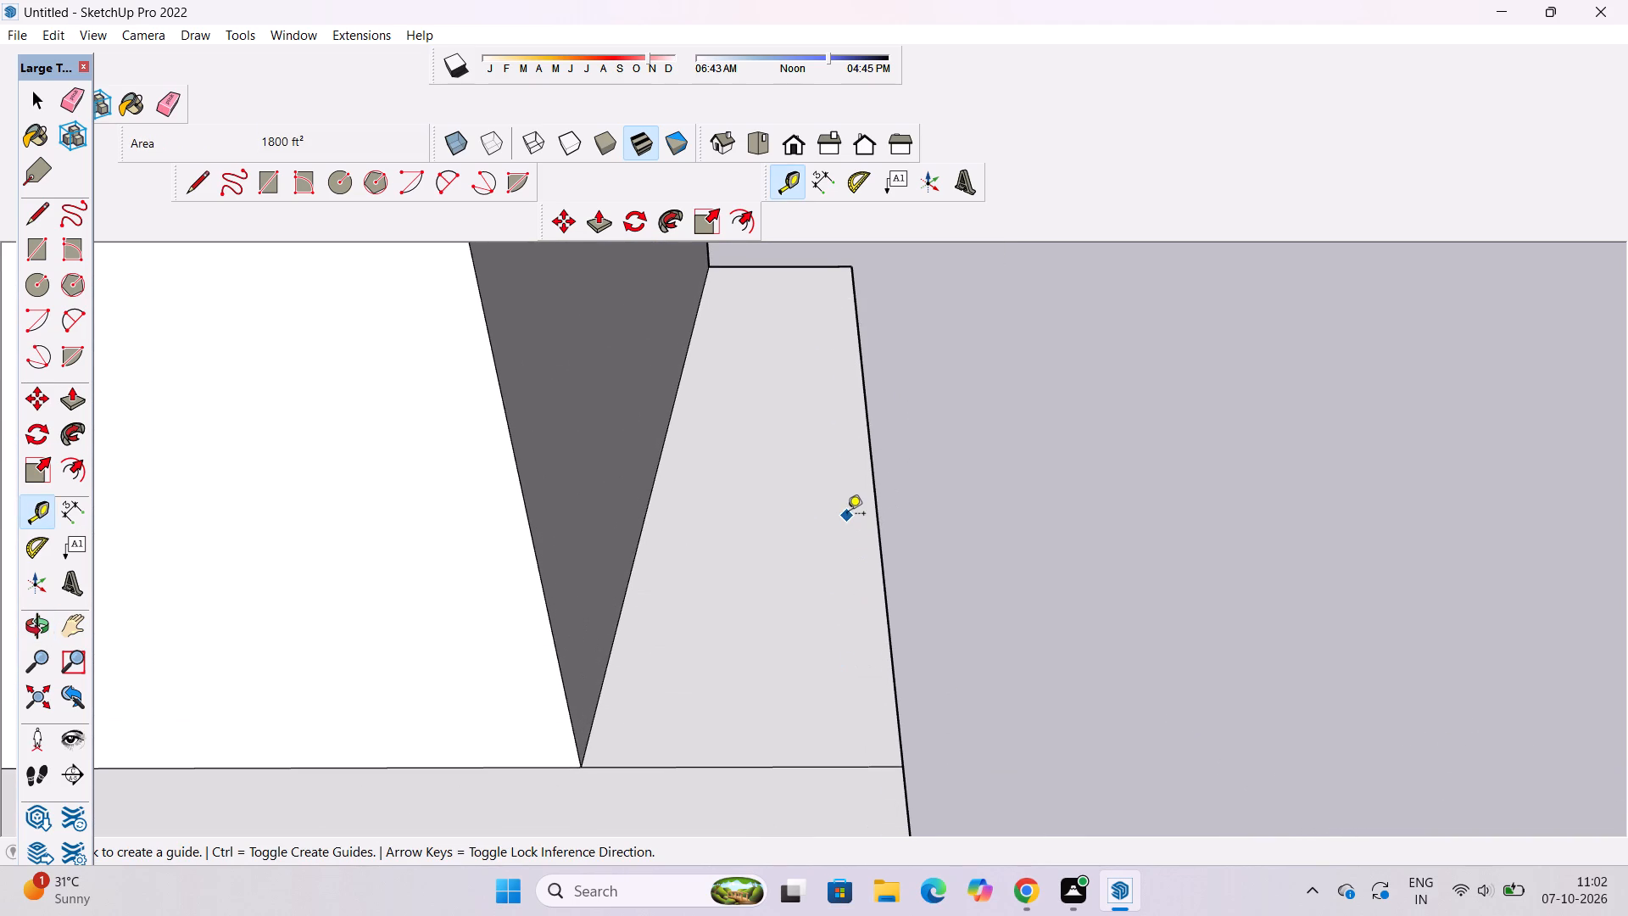
pyautogui.scroll(2, 862, 502)
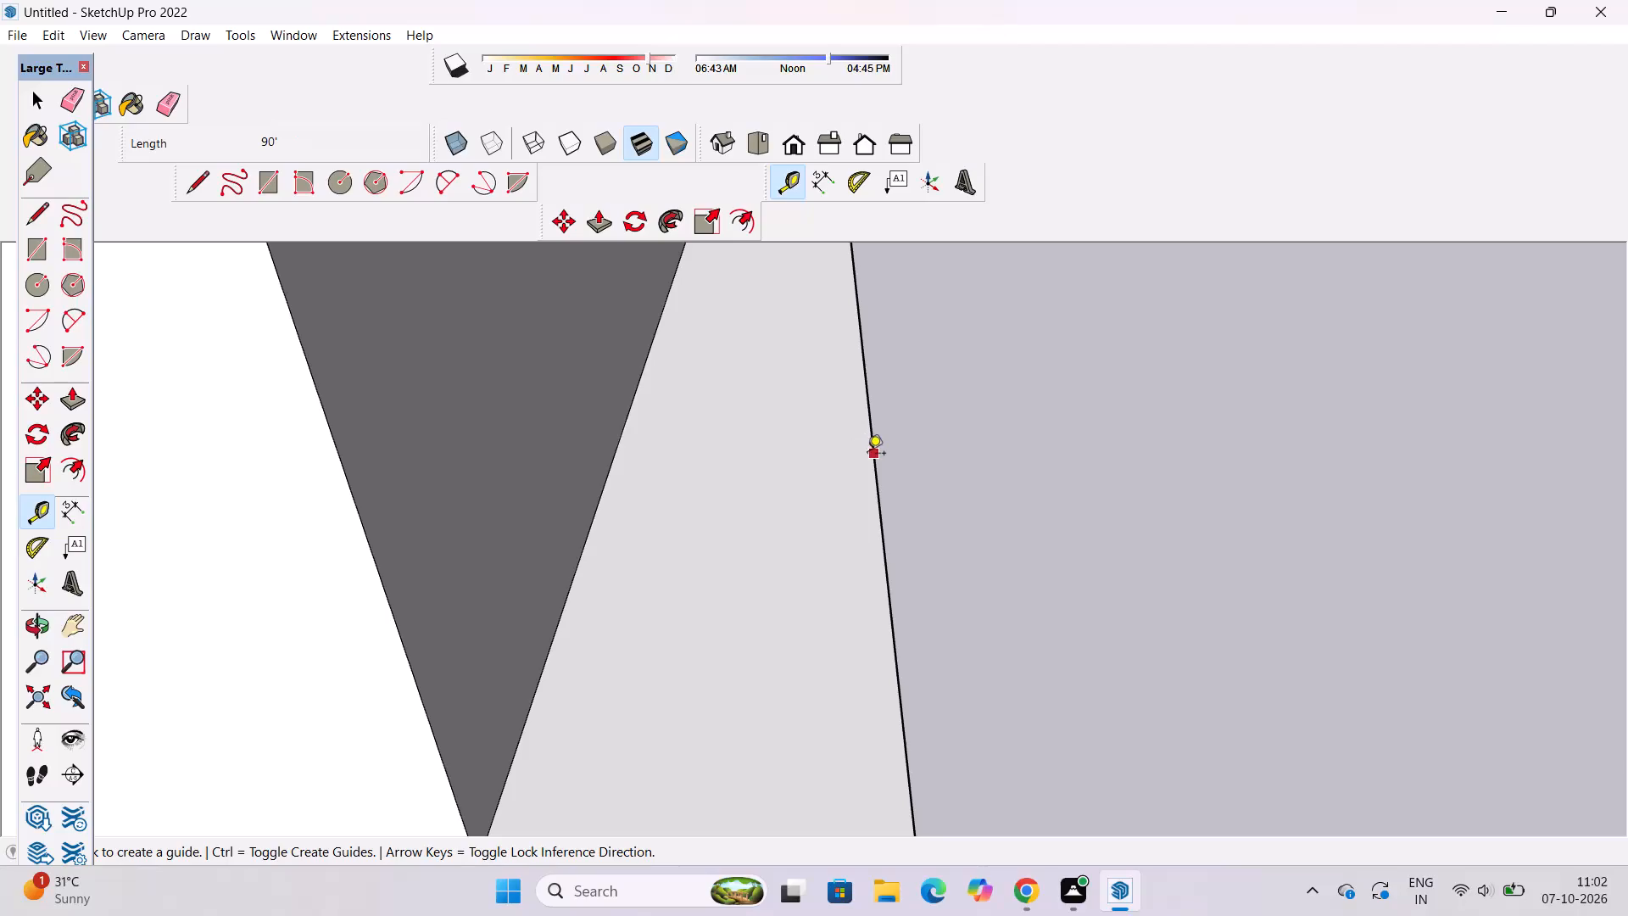
pyautogui.click(873, 455)
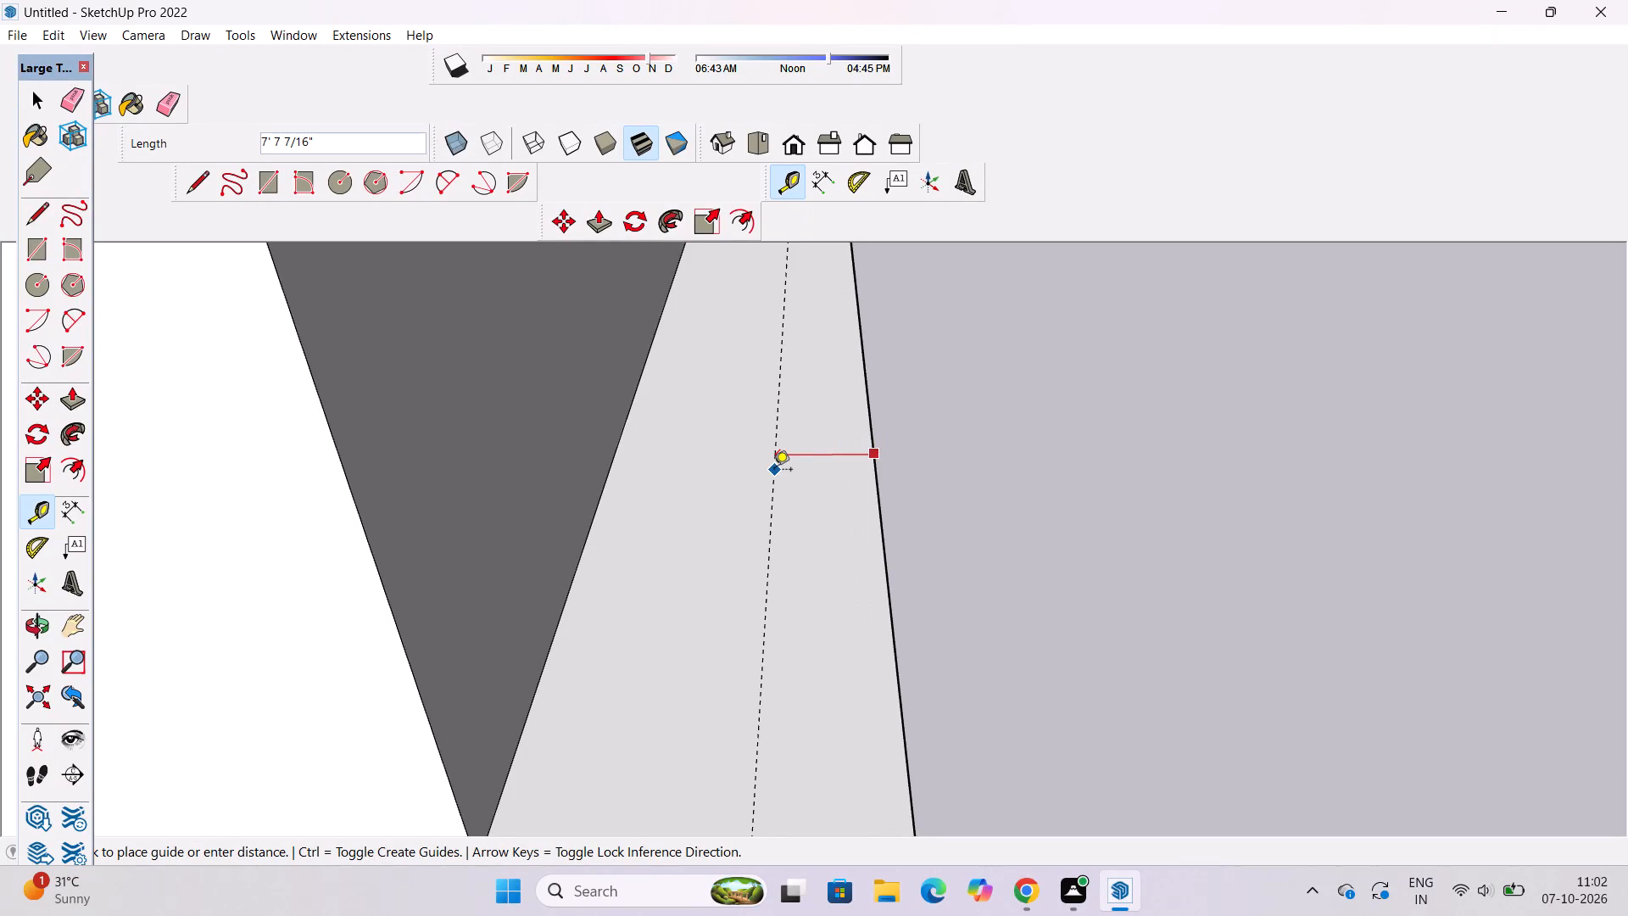
pyautogui.press('2')
pyautogui.press("'")
pyautogui.press('Return')
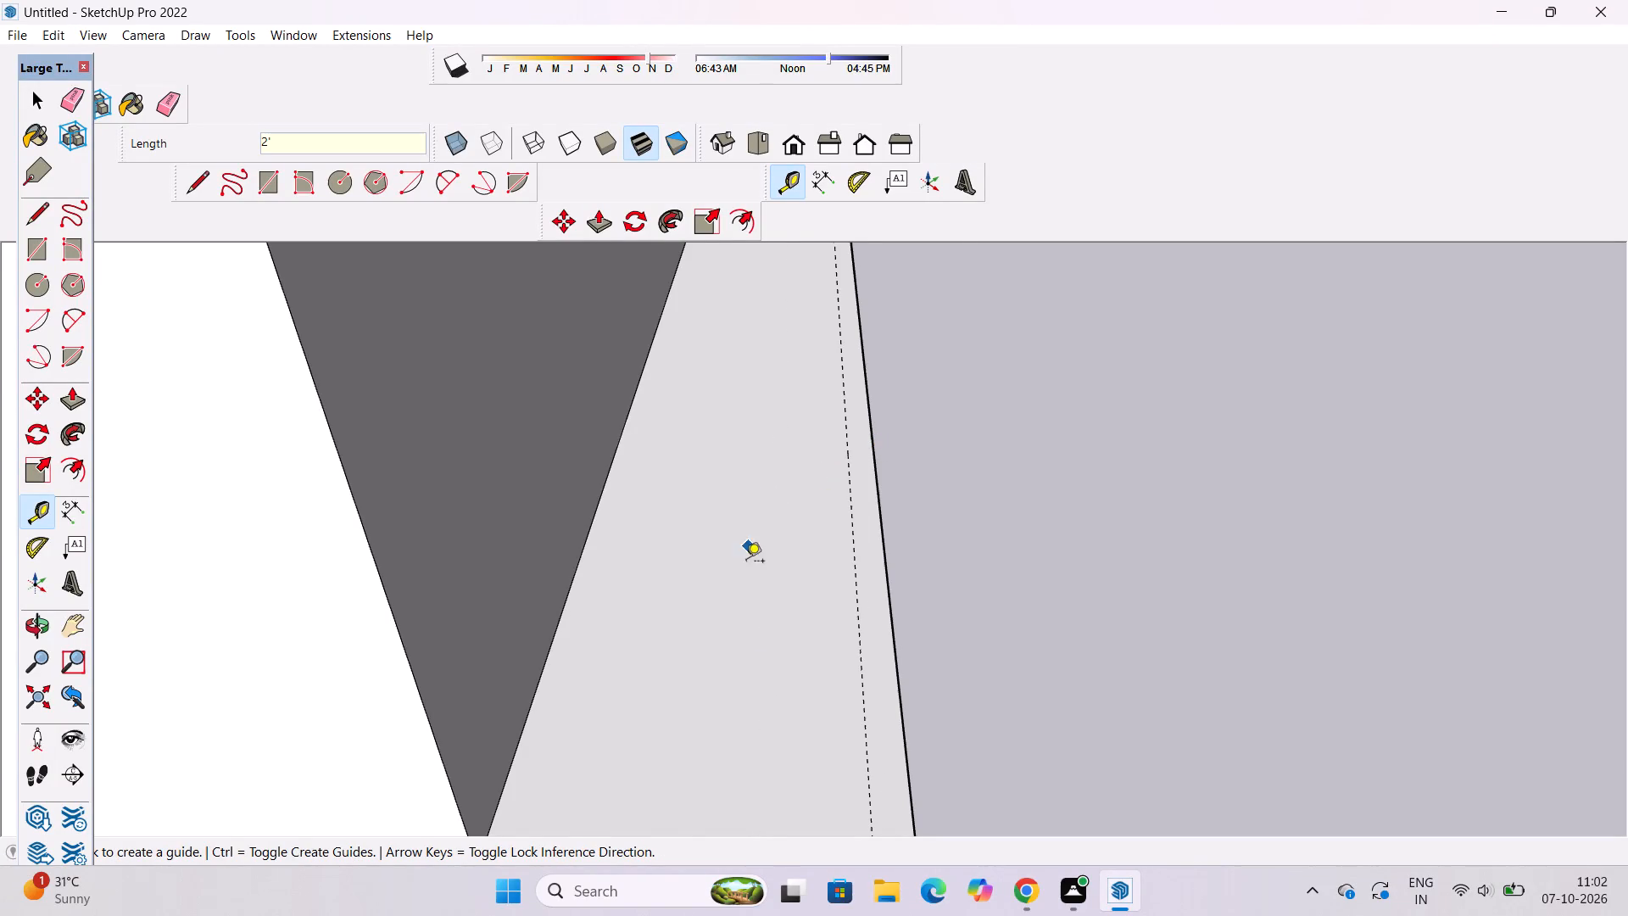
# Place a guide 2' inside the terrace slab's rear edge, crossing the first guide near the column-side corner.
pyautogui.scroll(-4, 773, 630)
pyautogui.scroll(5, 633, 628)
pyautogui.scroll(-5, 565, 537)
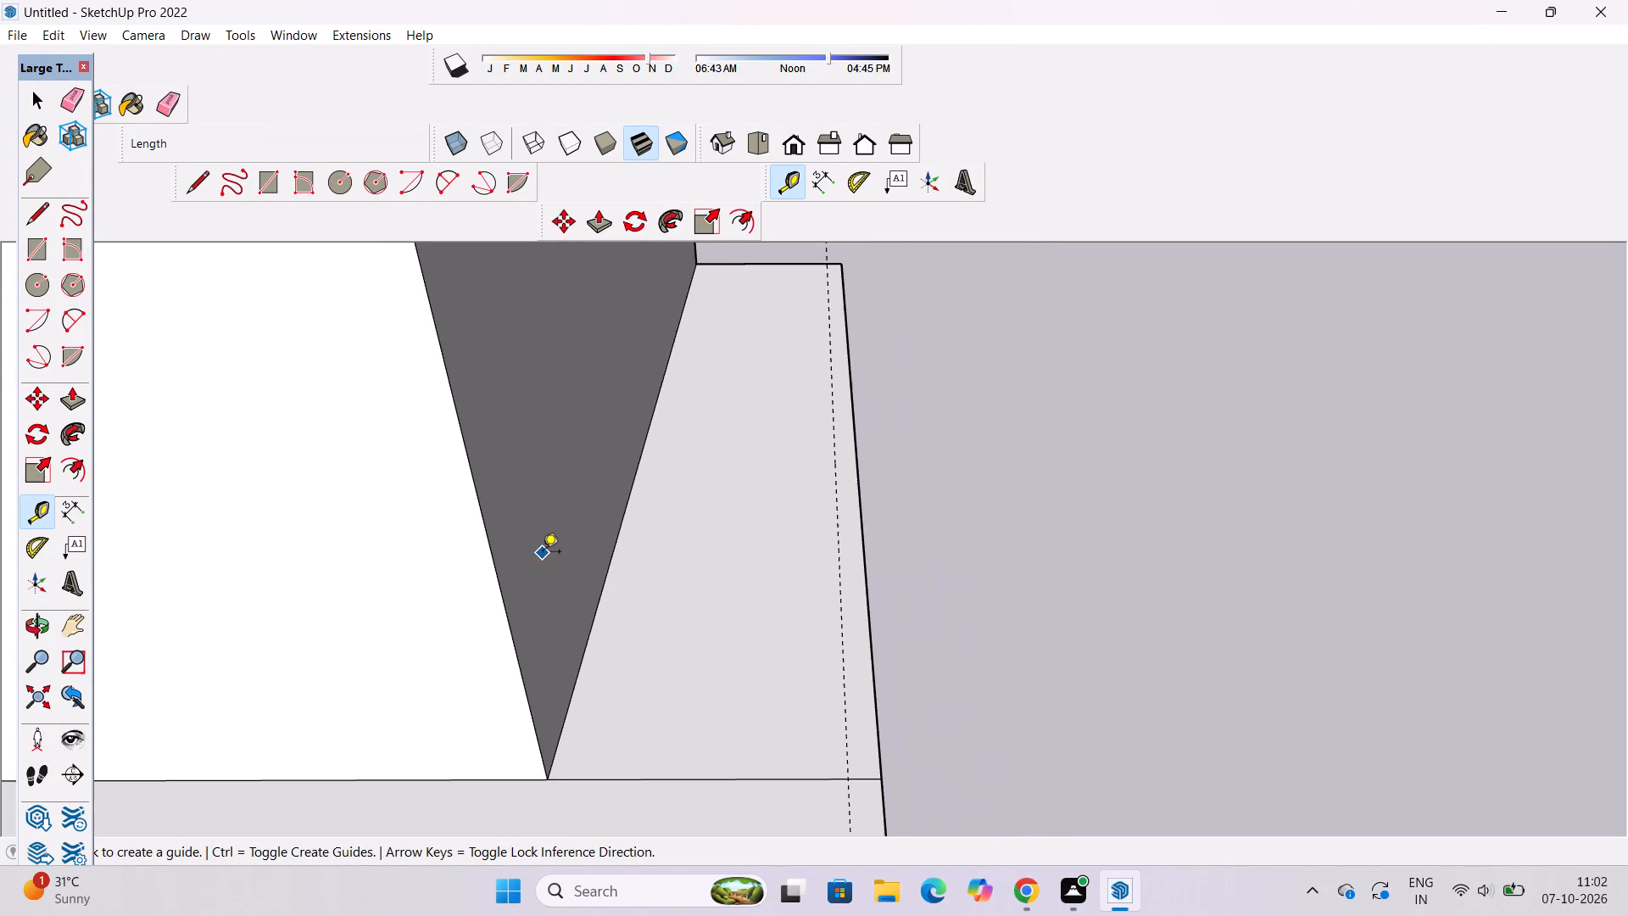
pyautogui.press('o')
pyautogui.moveTo(1218, 640); pyautogui.dragTo(1039, 610)
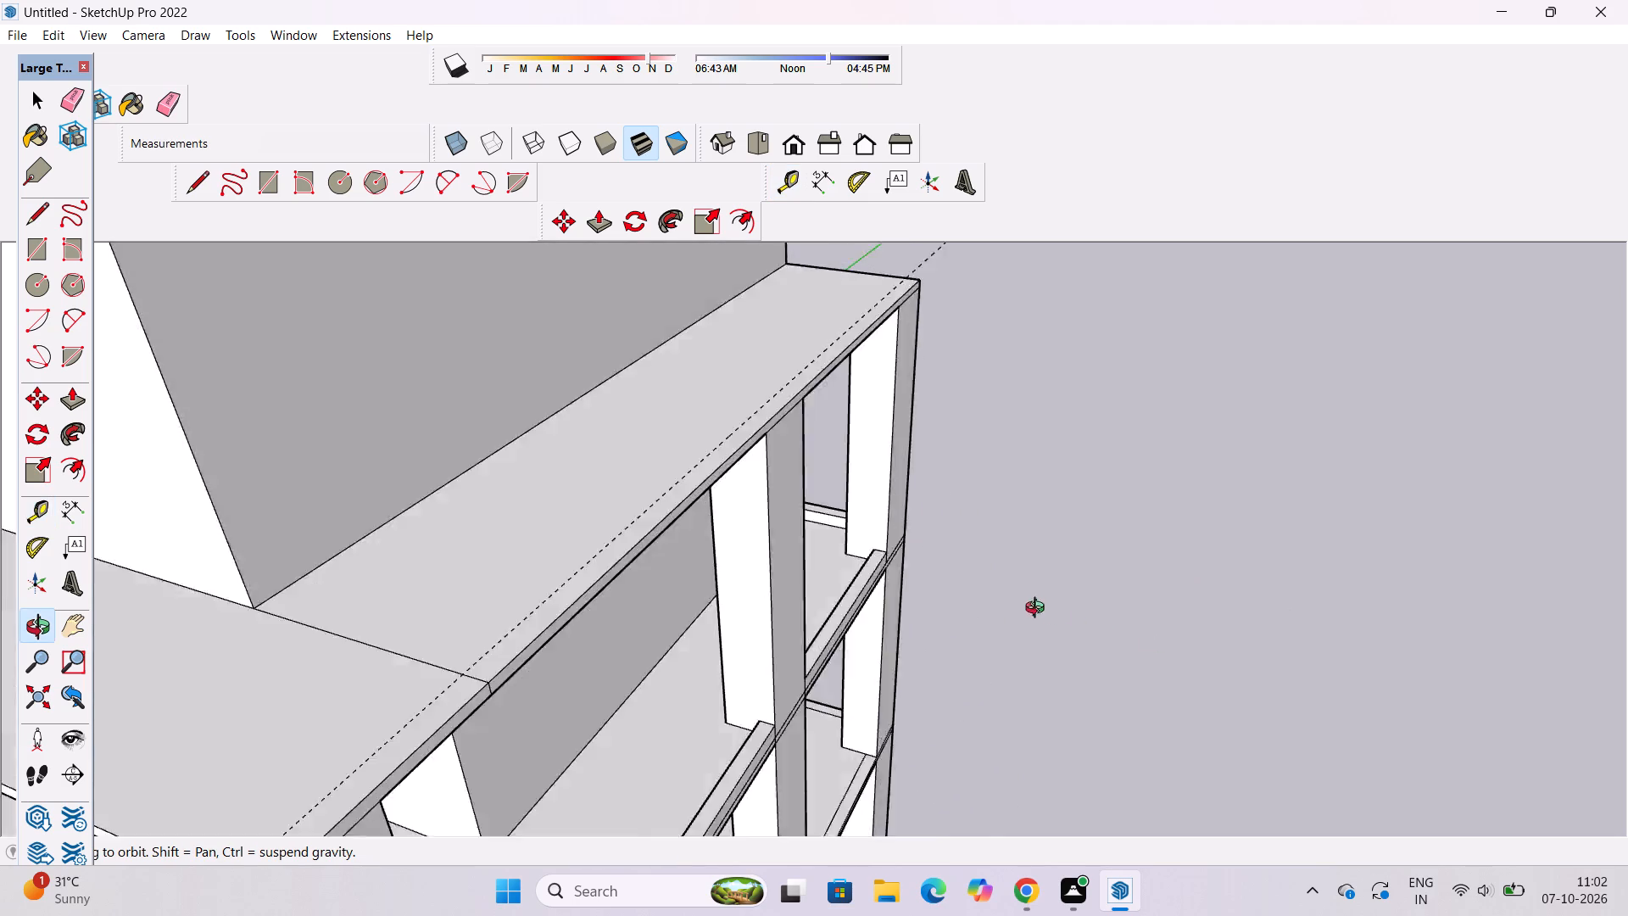
pyautogui.moveTo(1039, 610); pyautogui.dragTo(906, 589)
pyautogui.scroll(-6, 800, 583)
pyautogui.moveTo(848, 293); pyautogui.dragTo(839, 433)
pyautogui.scroll(8, 931, 482)
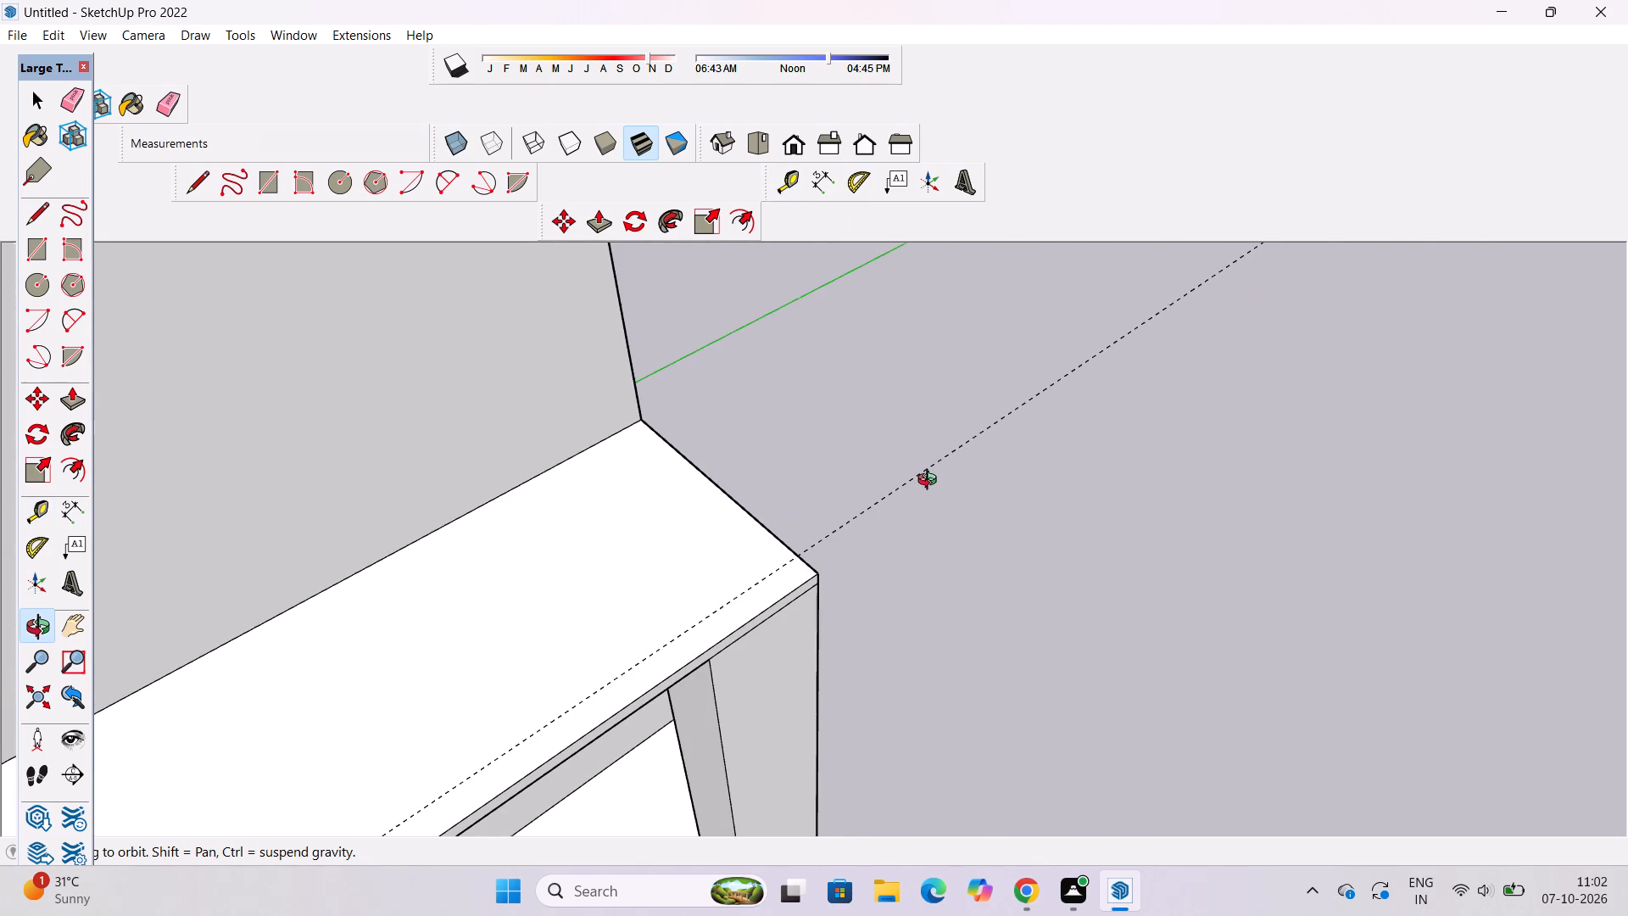
pyautogui.scroll(1, 931, 482)
pyautogui.press('l')
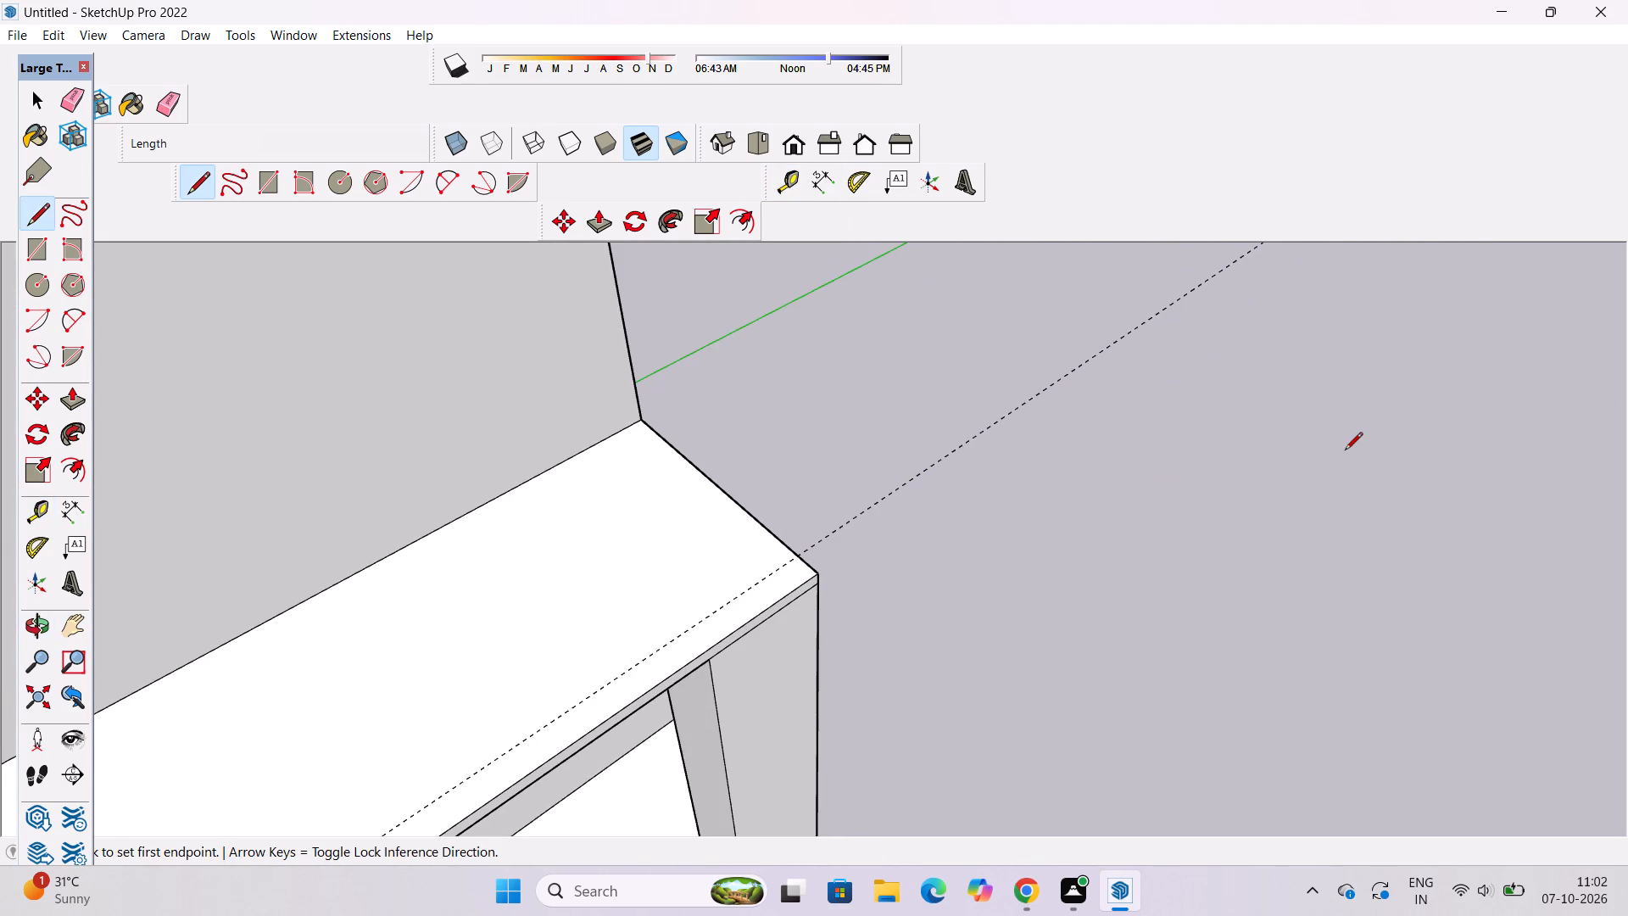
pyautogui.press('space')
pyautogui.write('t')
pyautogui.scroll(-4, 1186, 416)
pyautogui.scroll(6, 969, 459)
pyautogui.scroll(-4, 1303, 337)
pyautogui.scroll(2, 1143, 379)
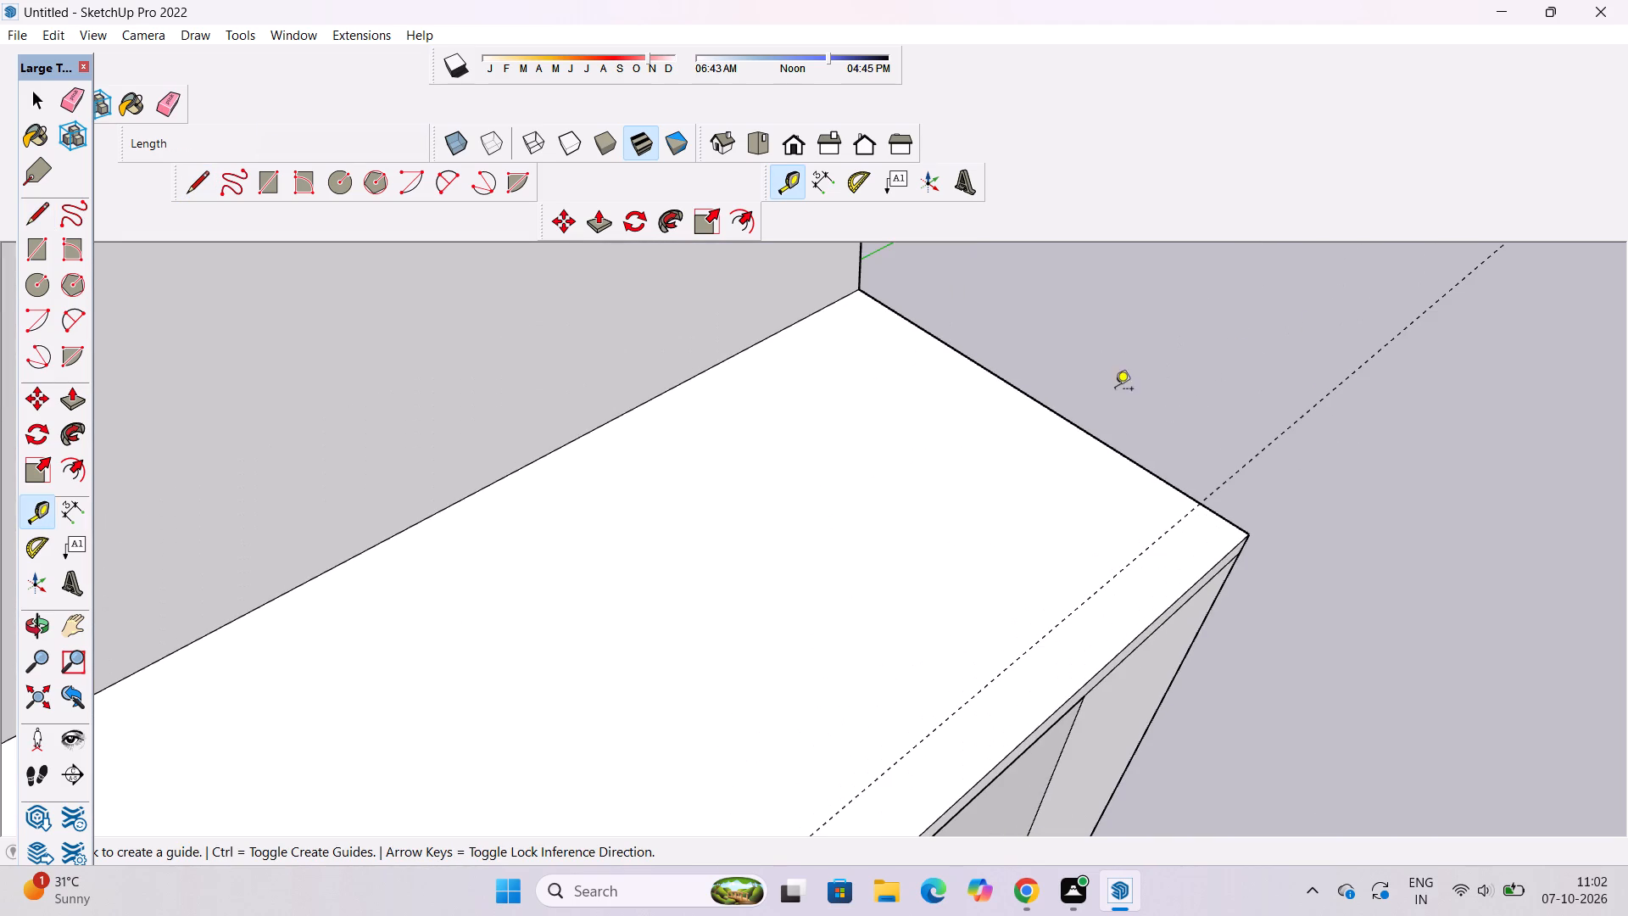
pyautogui.click(1027, 398)
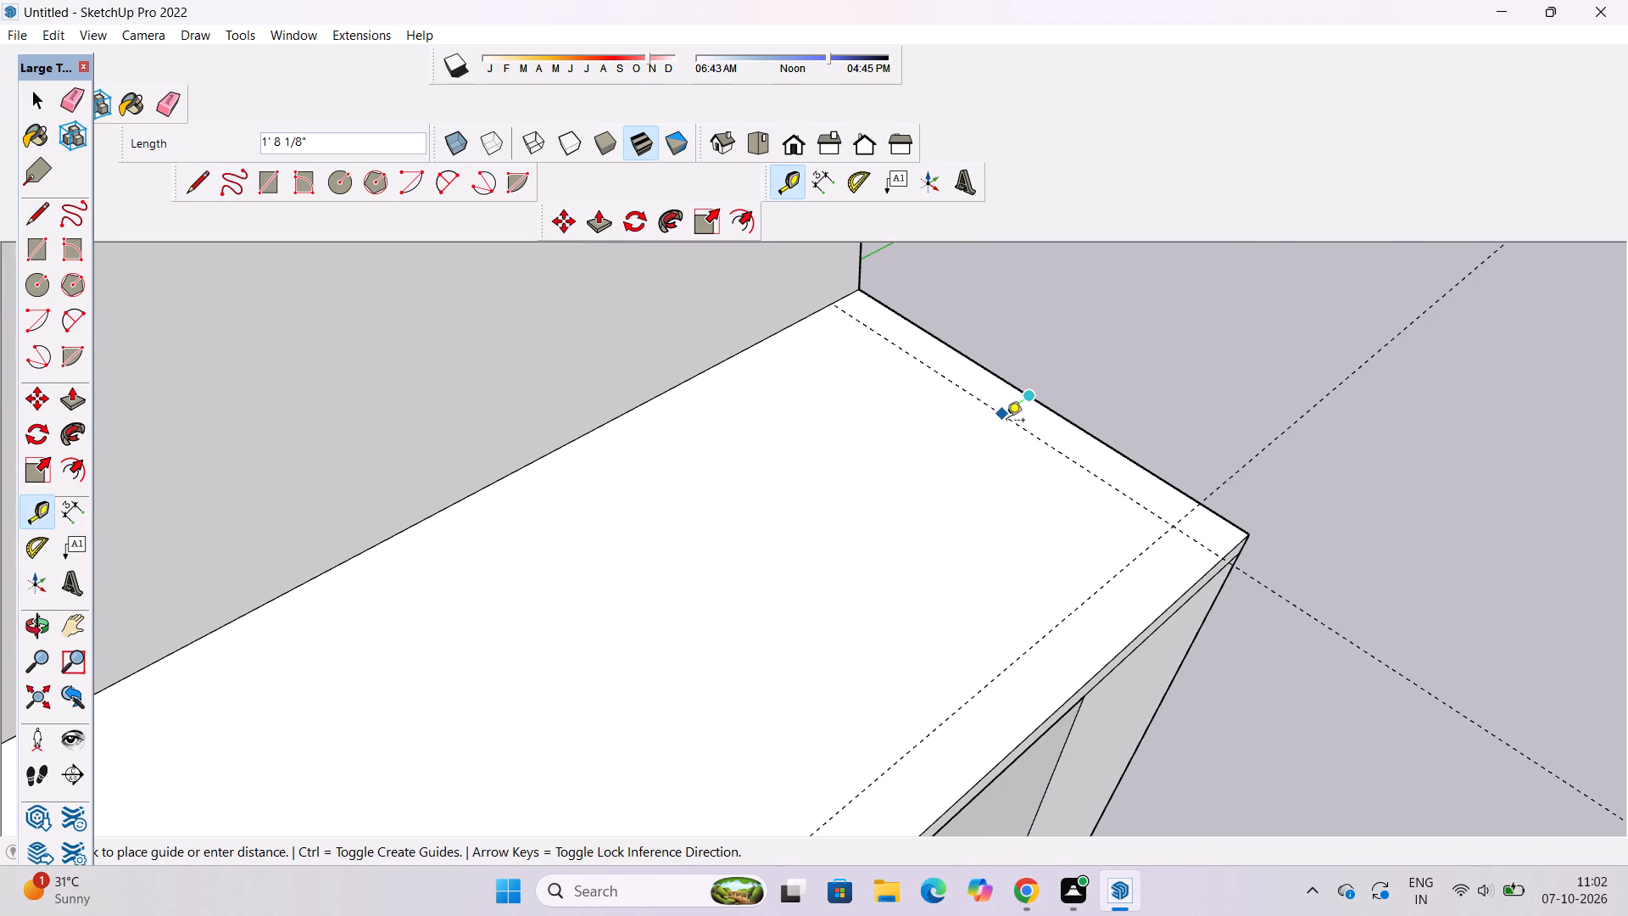
pyautogui.press('2')
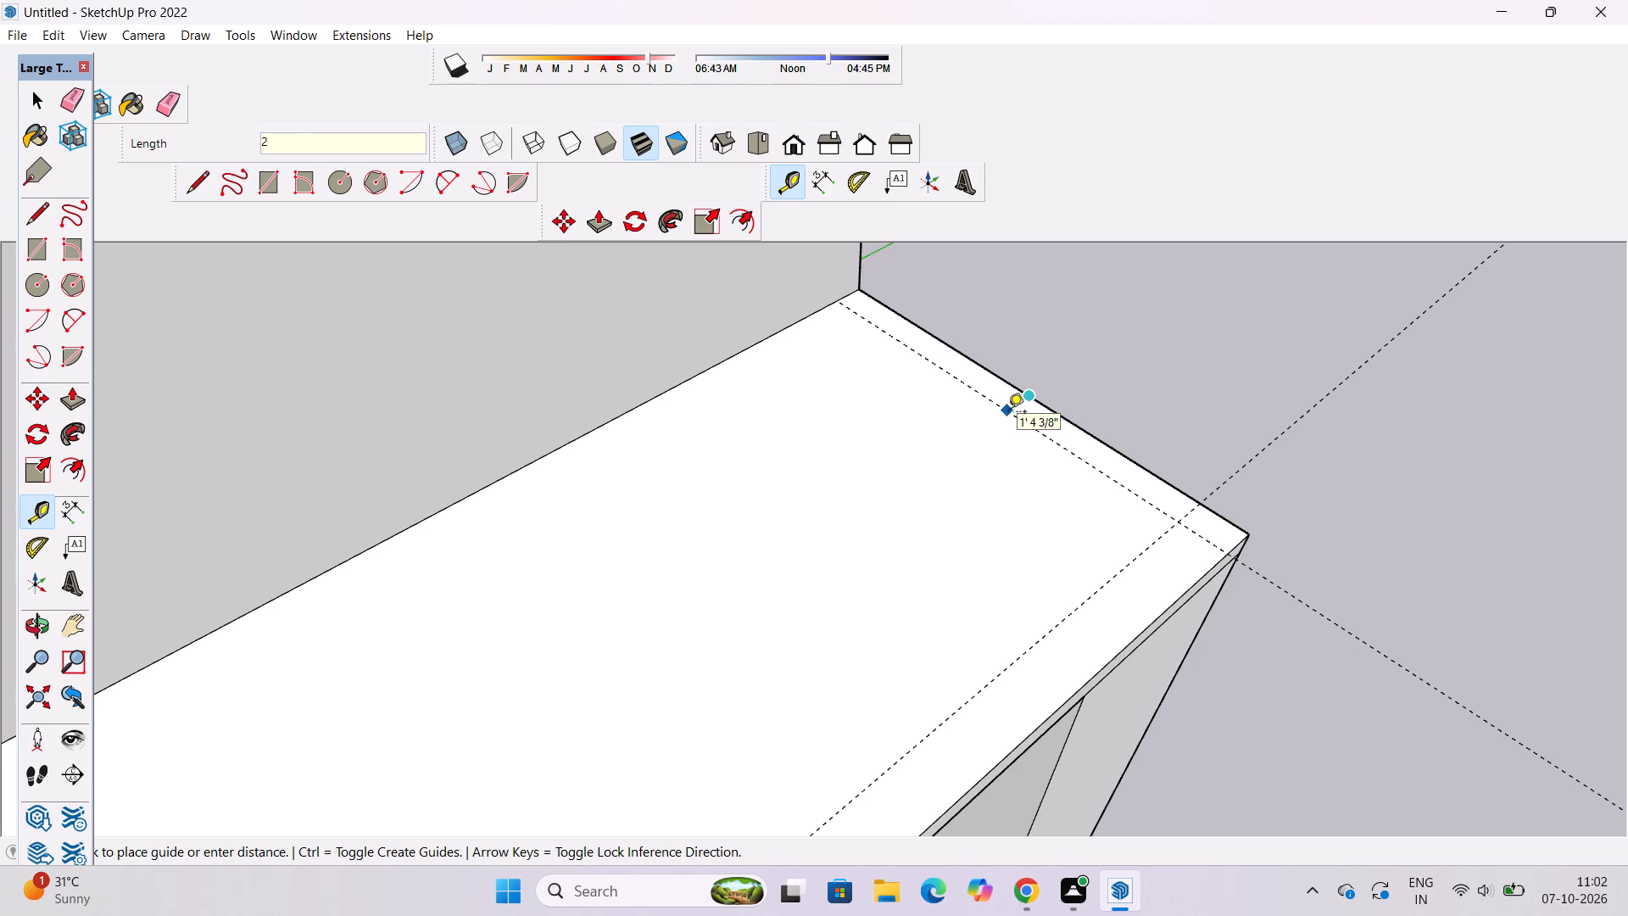
pyautogui.press("'")
pyautogui.press('Return')
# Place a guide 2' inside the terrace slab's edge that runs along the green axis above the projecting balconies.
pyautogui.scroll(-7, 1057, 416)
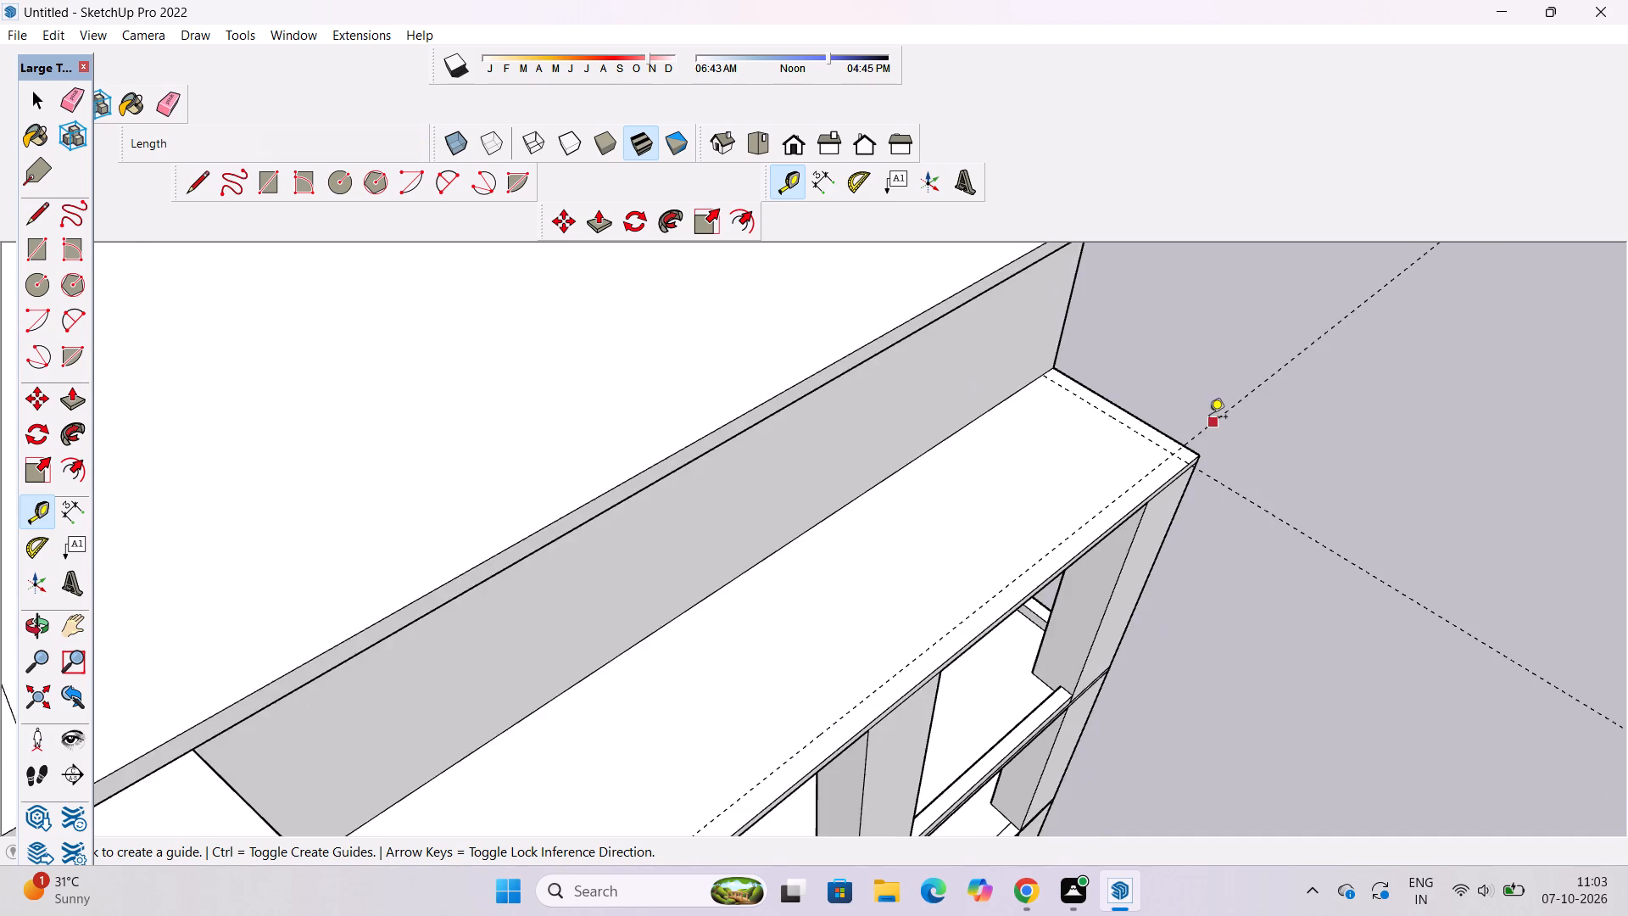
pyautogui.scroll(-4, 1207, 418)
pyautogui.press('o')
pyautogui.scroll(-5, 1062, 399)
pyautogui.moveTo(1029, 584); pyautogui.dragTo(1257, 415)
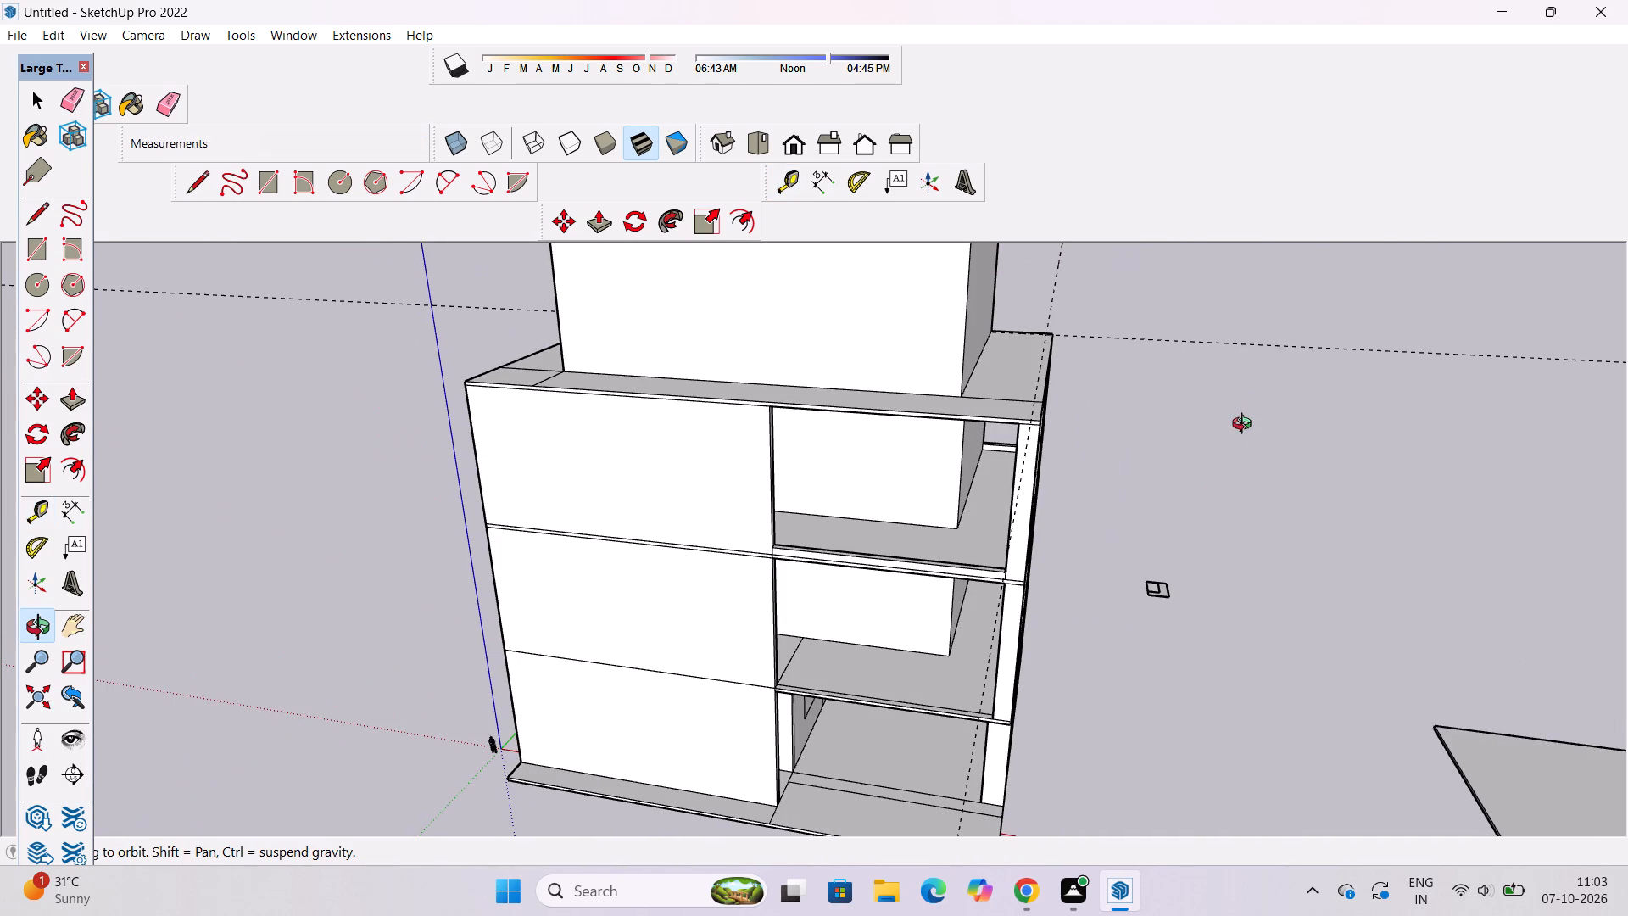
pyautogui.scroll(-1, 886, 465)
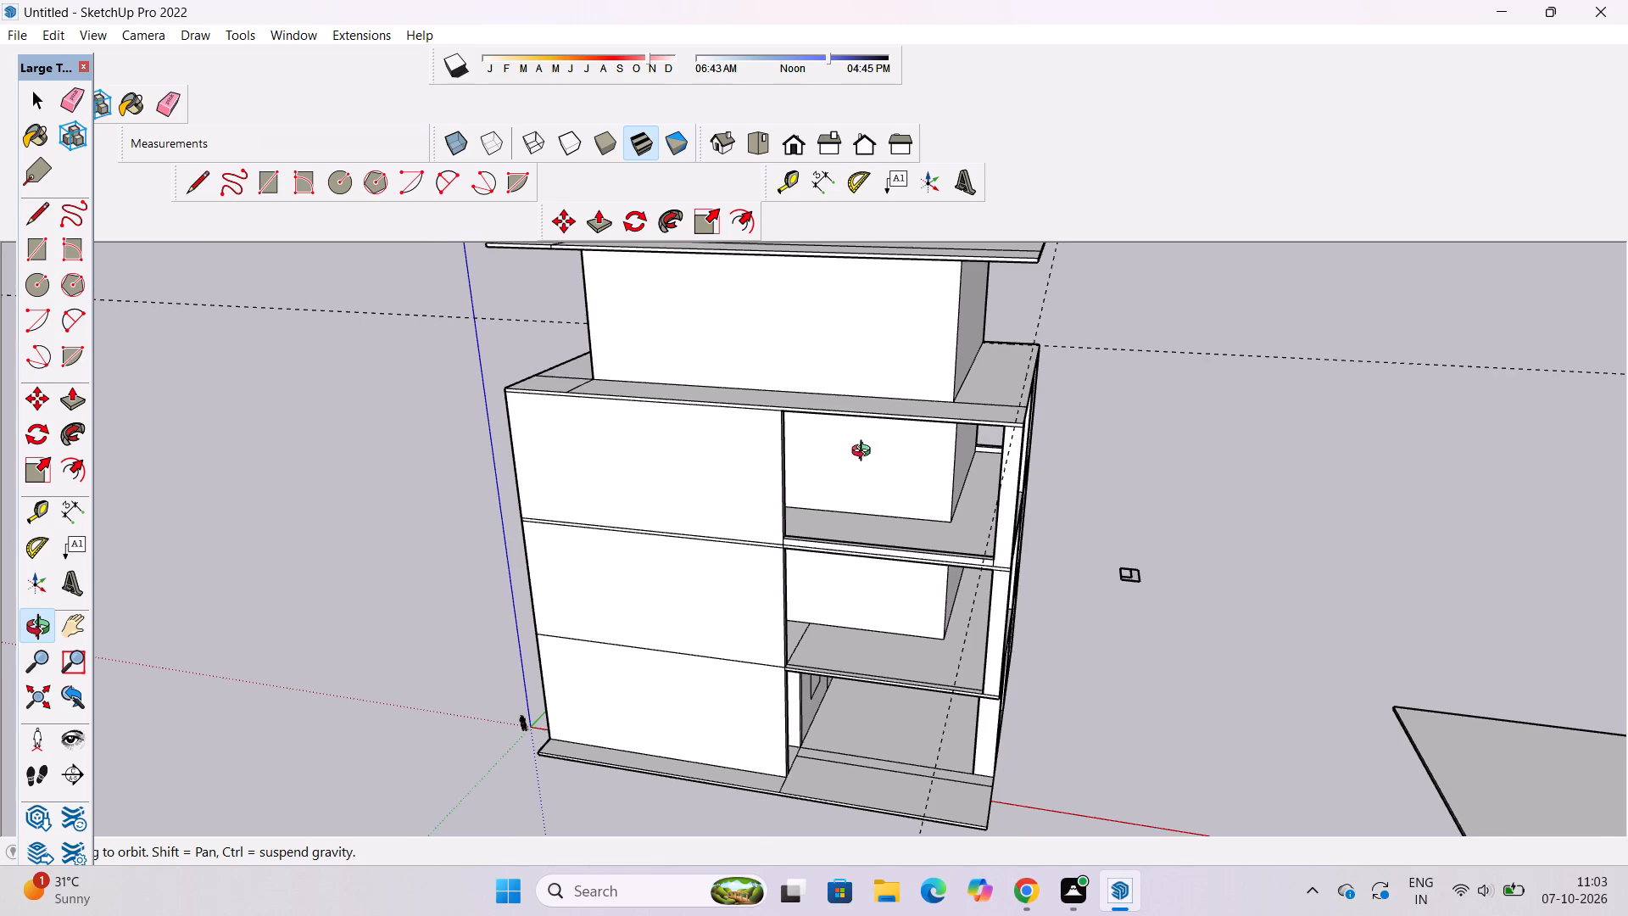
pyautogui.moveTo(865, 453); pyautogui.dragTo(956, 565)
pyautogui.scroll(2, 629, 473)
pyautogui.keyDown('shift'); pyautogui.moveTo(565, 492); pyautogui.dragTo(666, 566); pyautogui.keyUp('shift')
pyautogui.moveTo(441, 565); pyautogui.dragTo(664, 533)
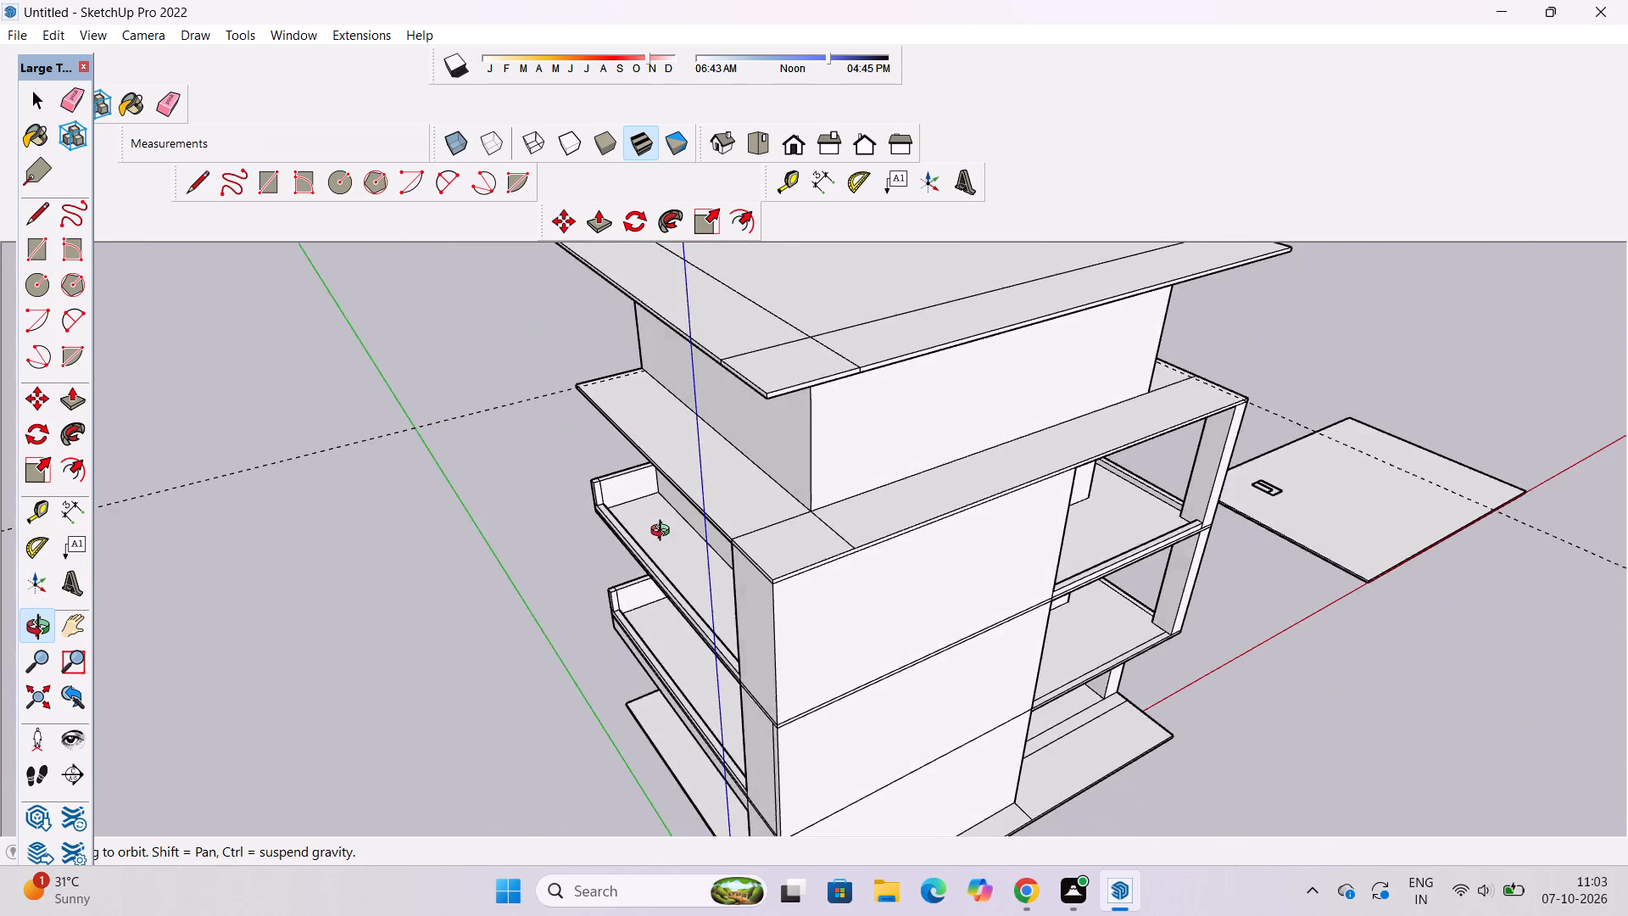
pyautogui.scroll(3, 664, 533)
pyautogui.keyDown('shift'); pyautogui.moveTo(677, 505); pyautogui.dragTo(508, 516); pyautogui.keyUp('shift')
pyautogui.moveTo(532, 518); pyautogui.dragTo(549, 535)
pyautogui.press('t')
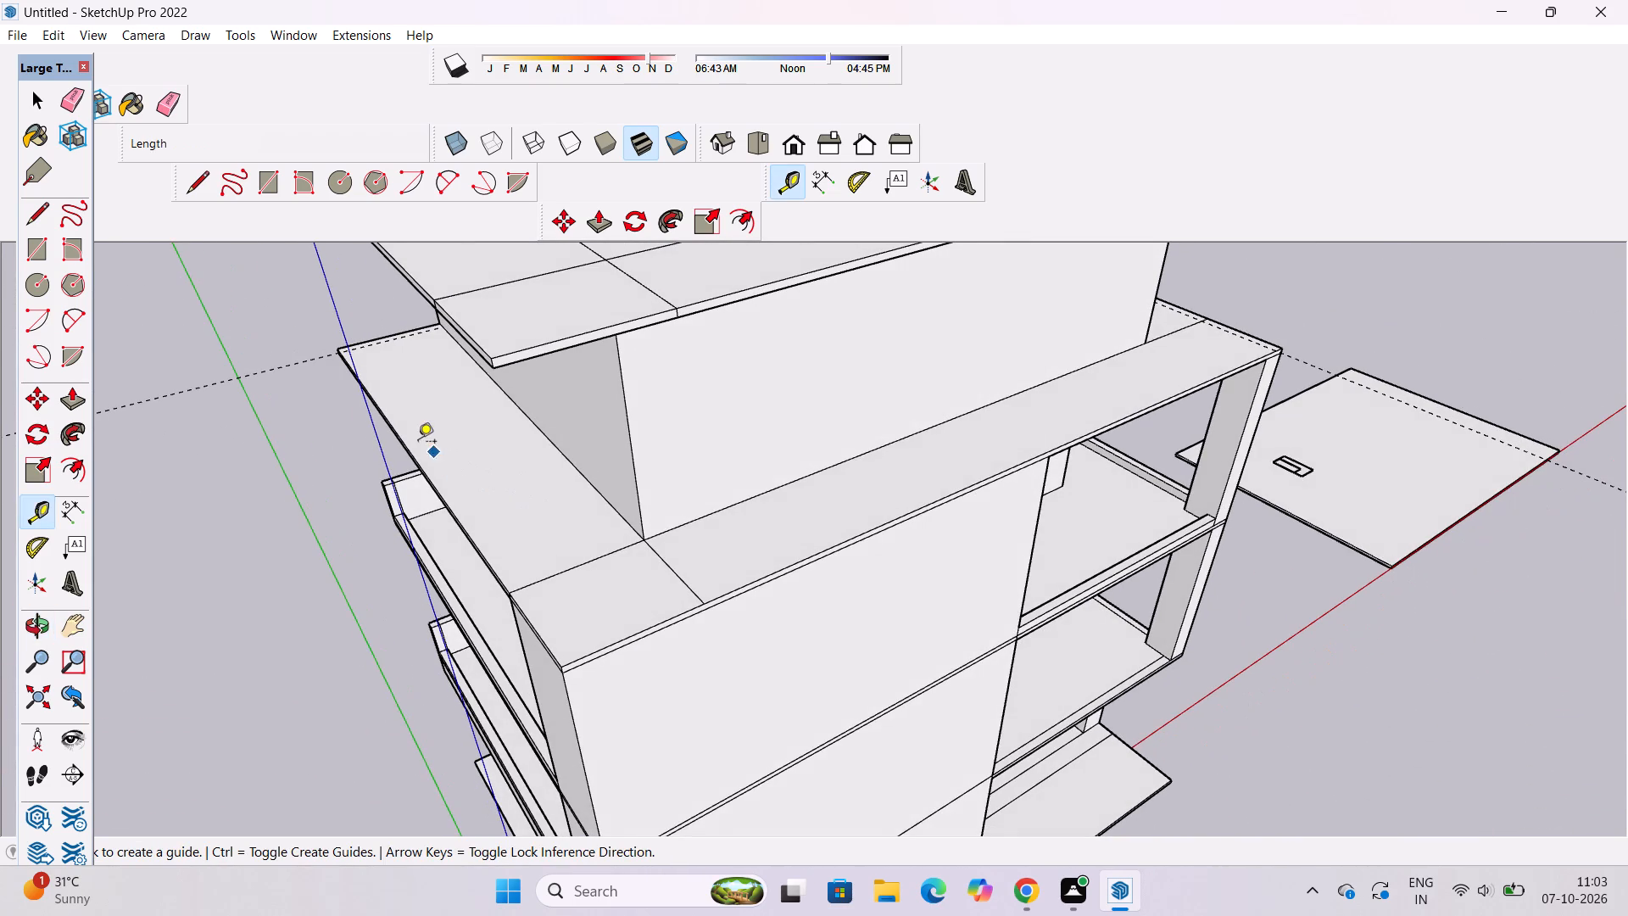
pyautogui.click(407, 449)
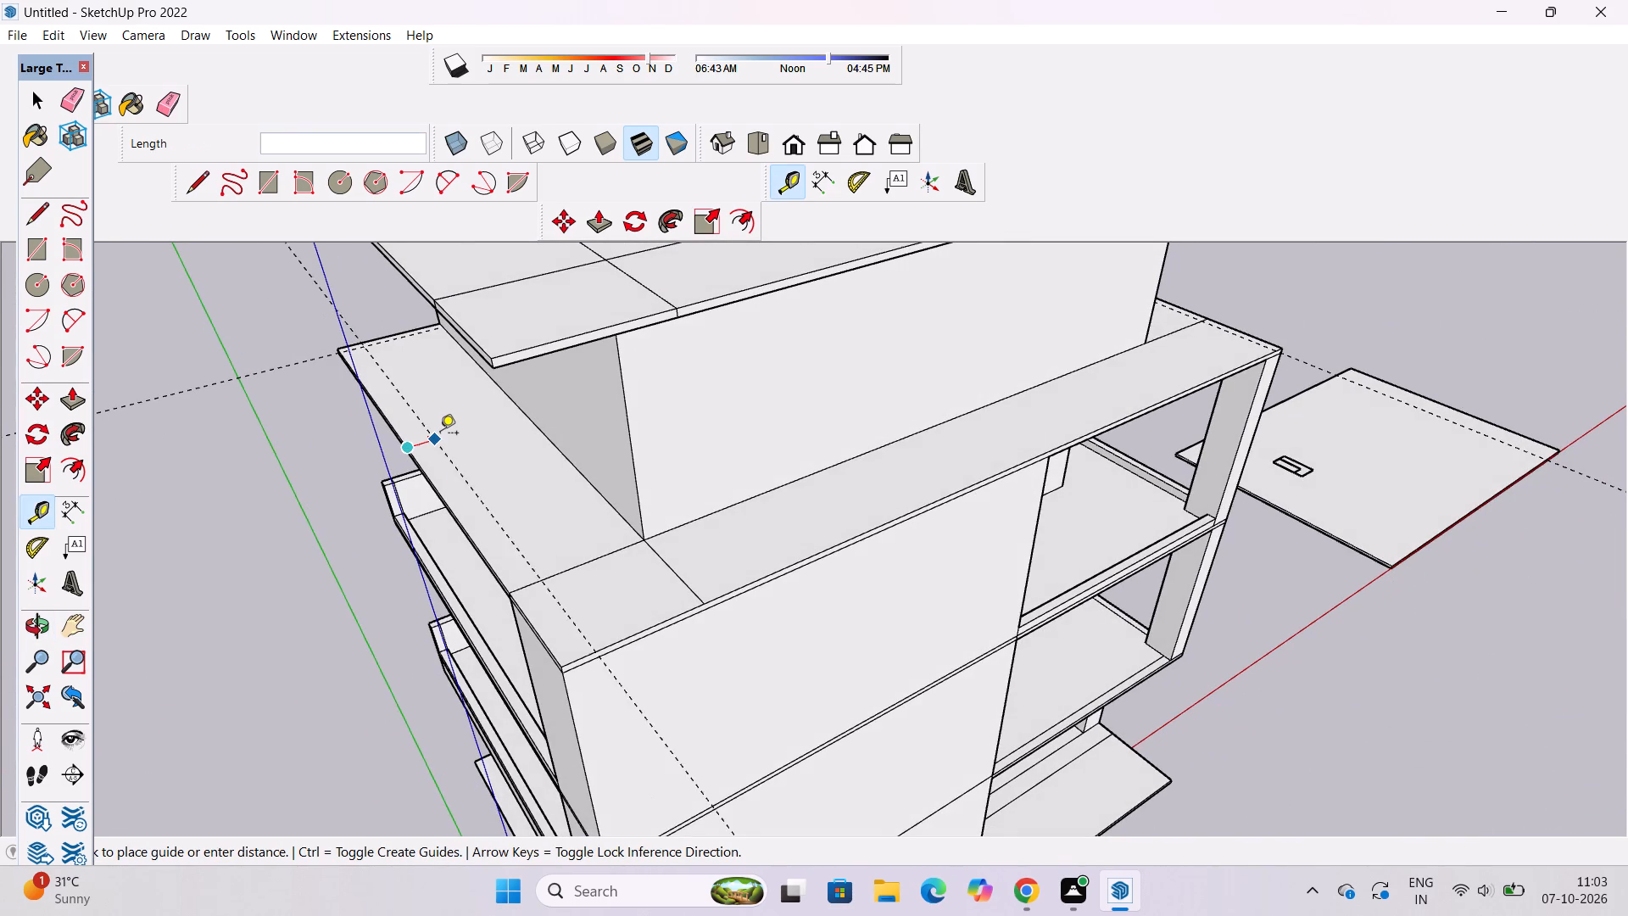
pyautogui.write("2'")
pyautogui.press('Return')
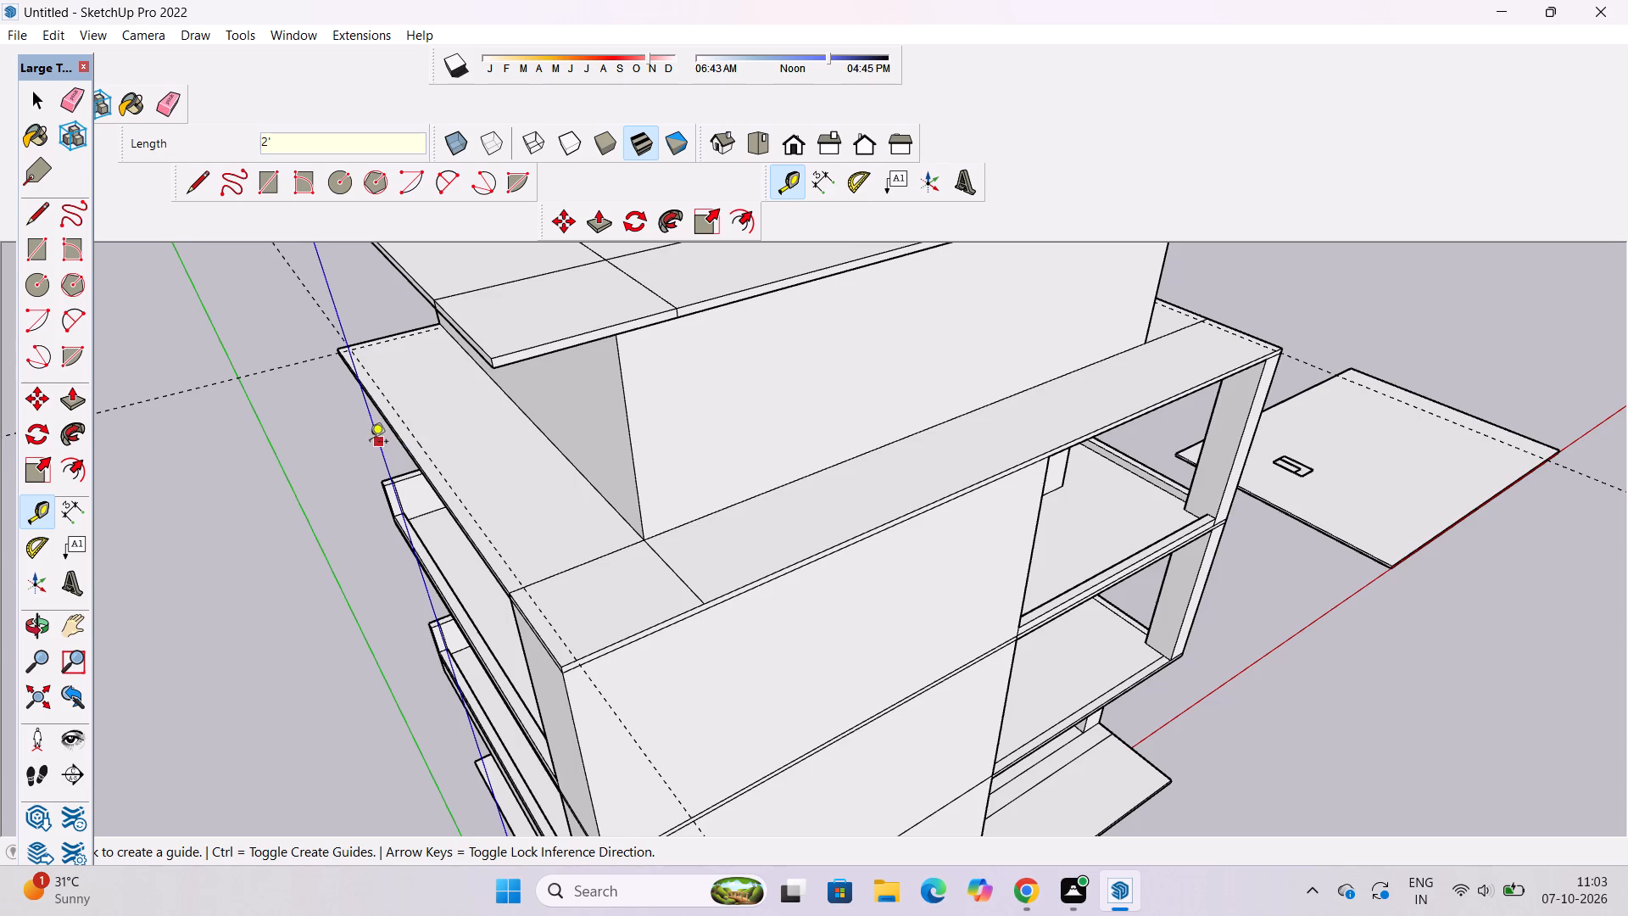
# Examine the terrace slab guides, the upper block and the overhanging top slab from several sides.
pyautogui.scroll(-6, 370, 443)
pyautogui.scroll(6, 699, 433)
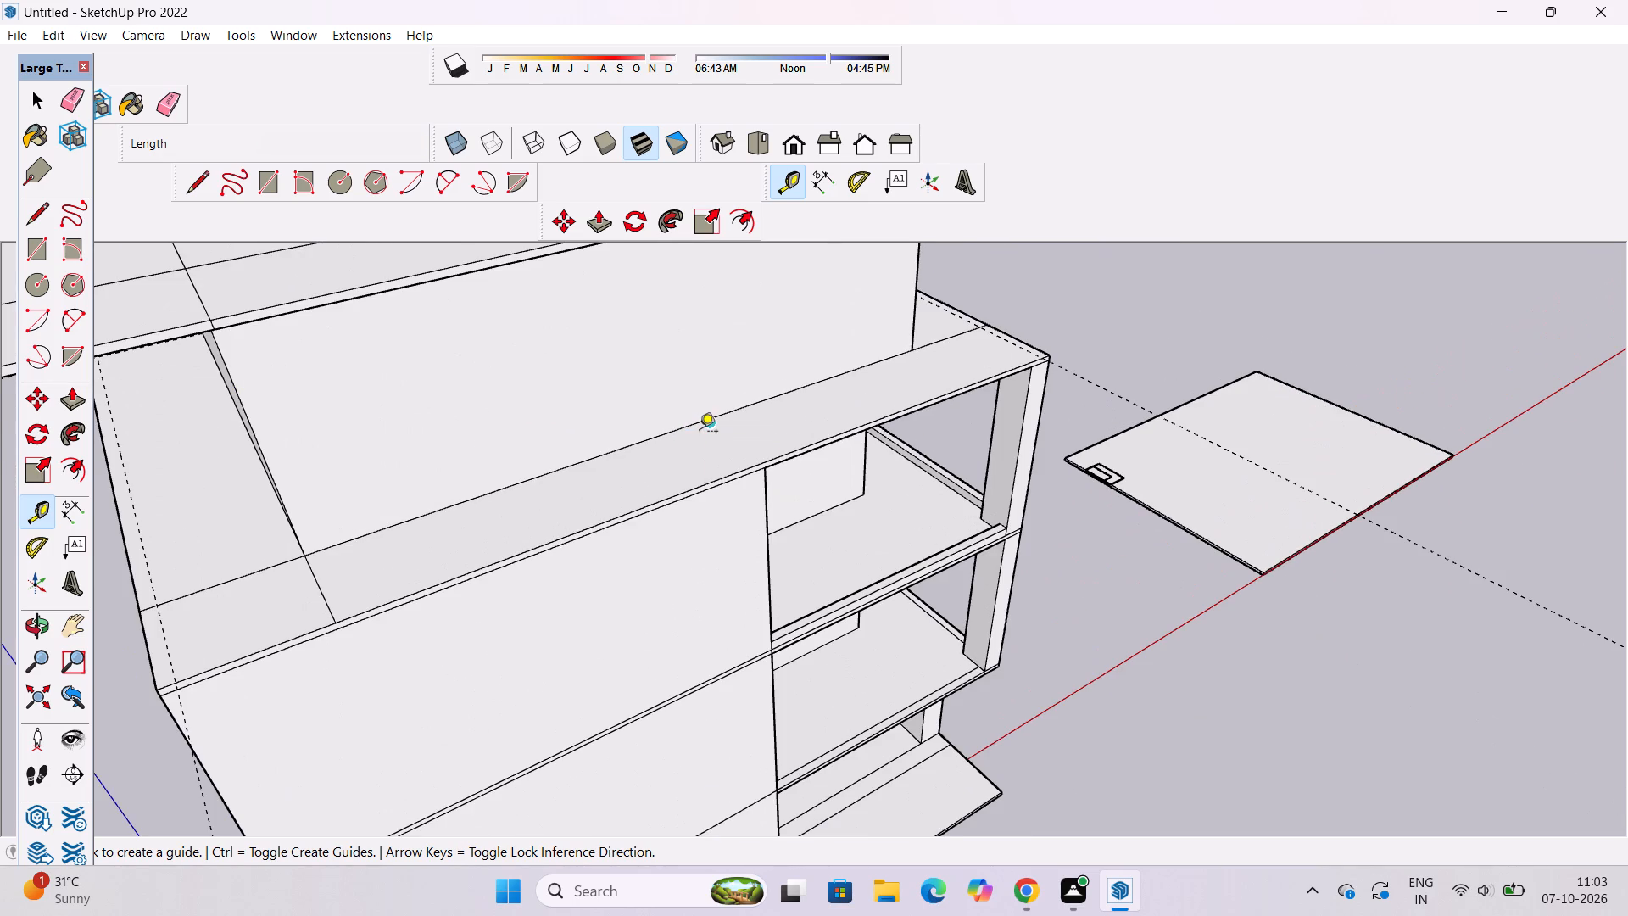
pyautogui.press('space')
pyautogui.scroll(-5, 700, 433)
pyautogui.press('o')
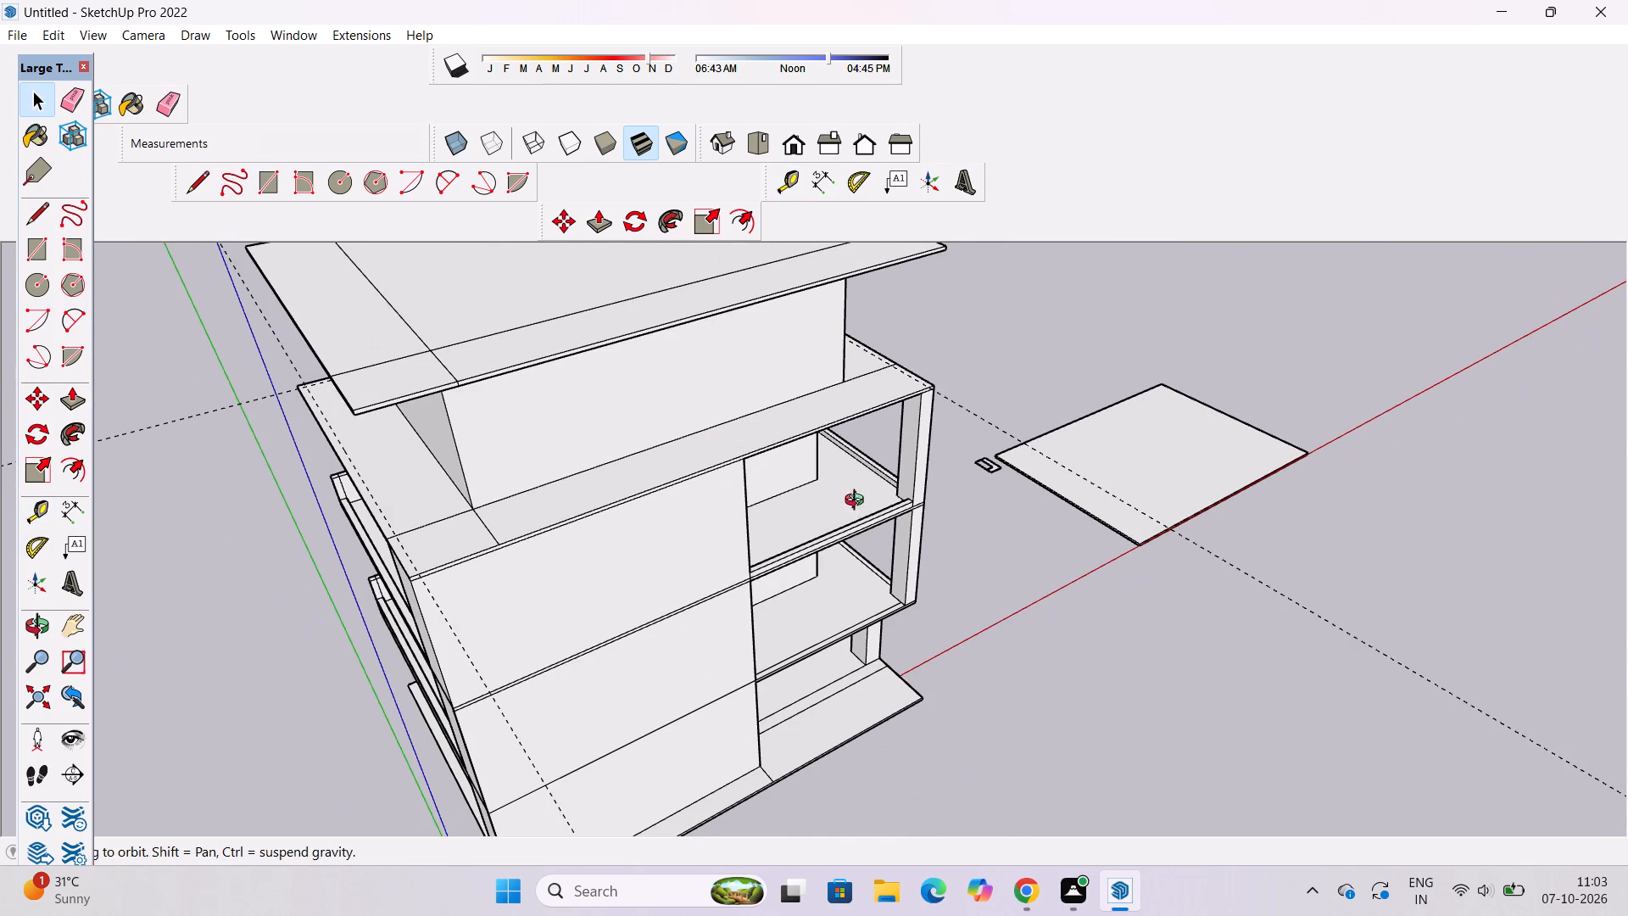
pyautogui.moveTo(1067, 518); pyautogui.dragTo(767, 471)
pyautogui.moveTo(453, 472); pyautogui.dragTo(944, 544)
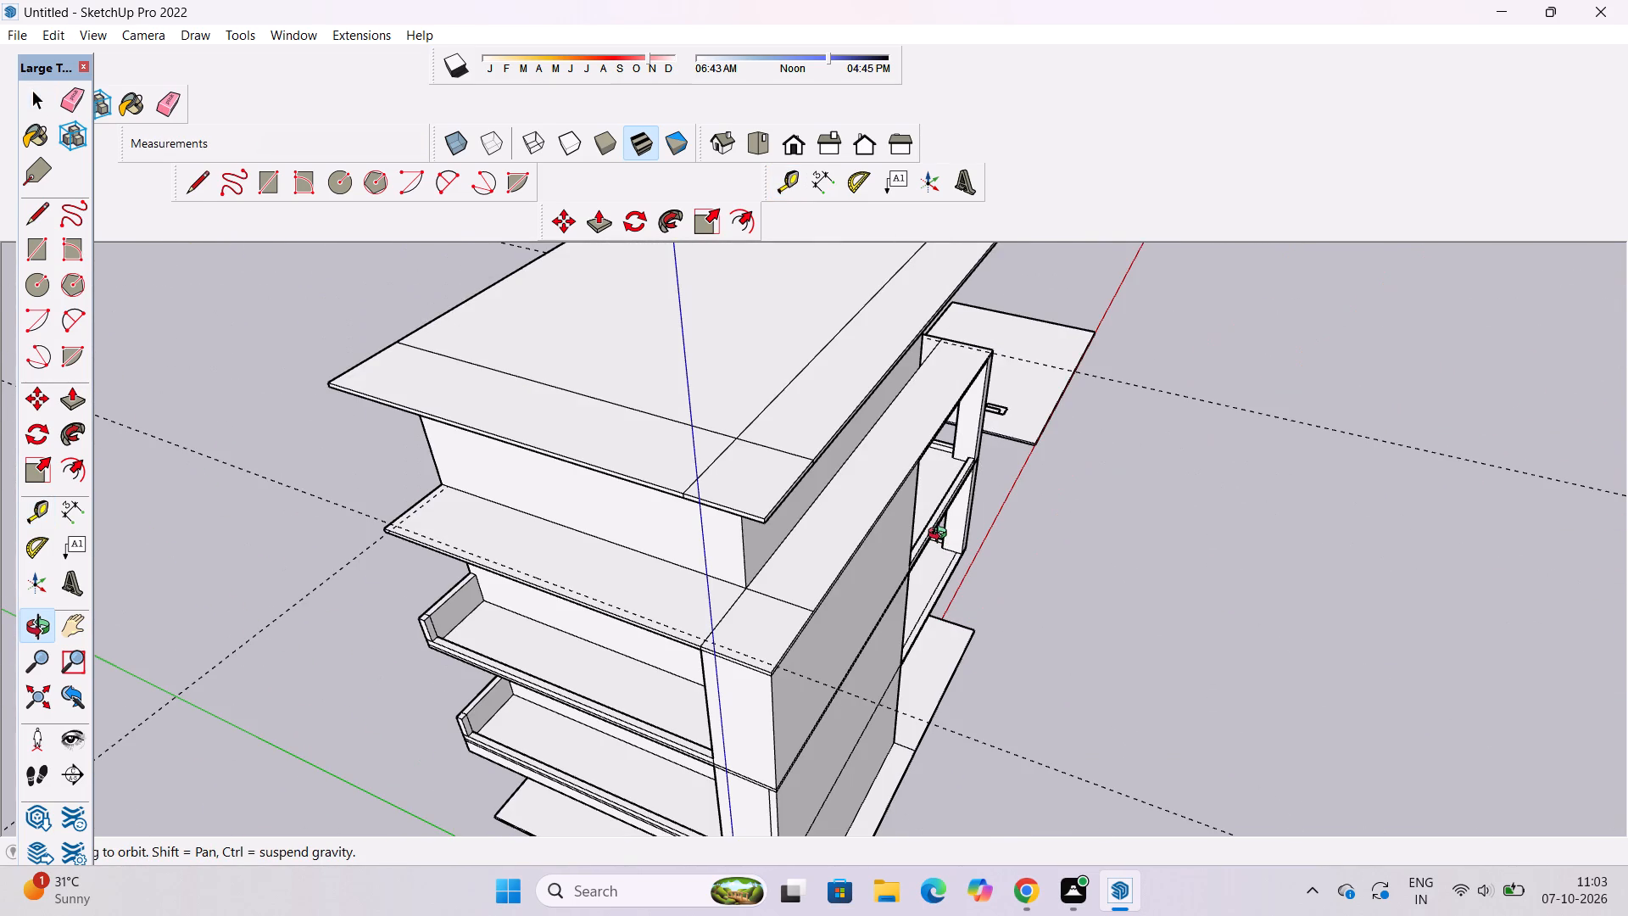
pyautogui.moveTo(919, 561); pyautogui.dragTo(667, 465)
pyautogui.keyDown('shift'); pyautogui.moveTo(789, 411); pyautogui.dragTo(780, 482); pyautogui.keyUp('shift')
pyautogui.moveTo(779, 482); pyautogui.dragTo(605, 410)
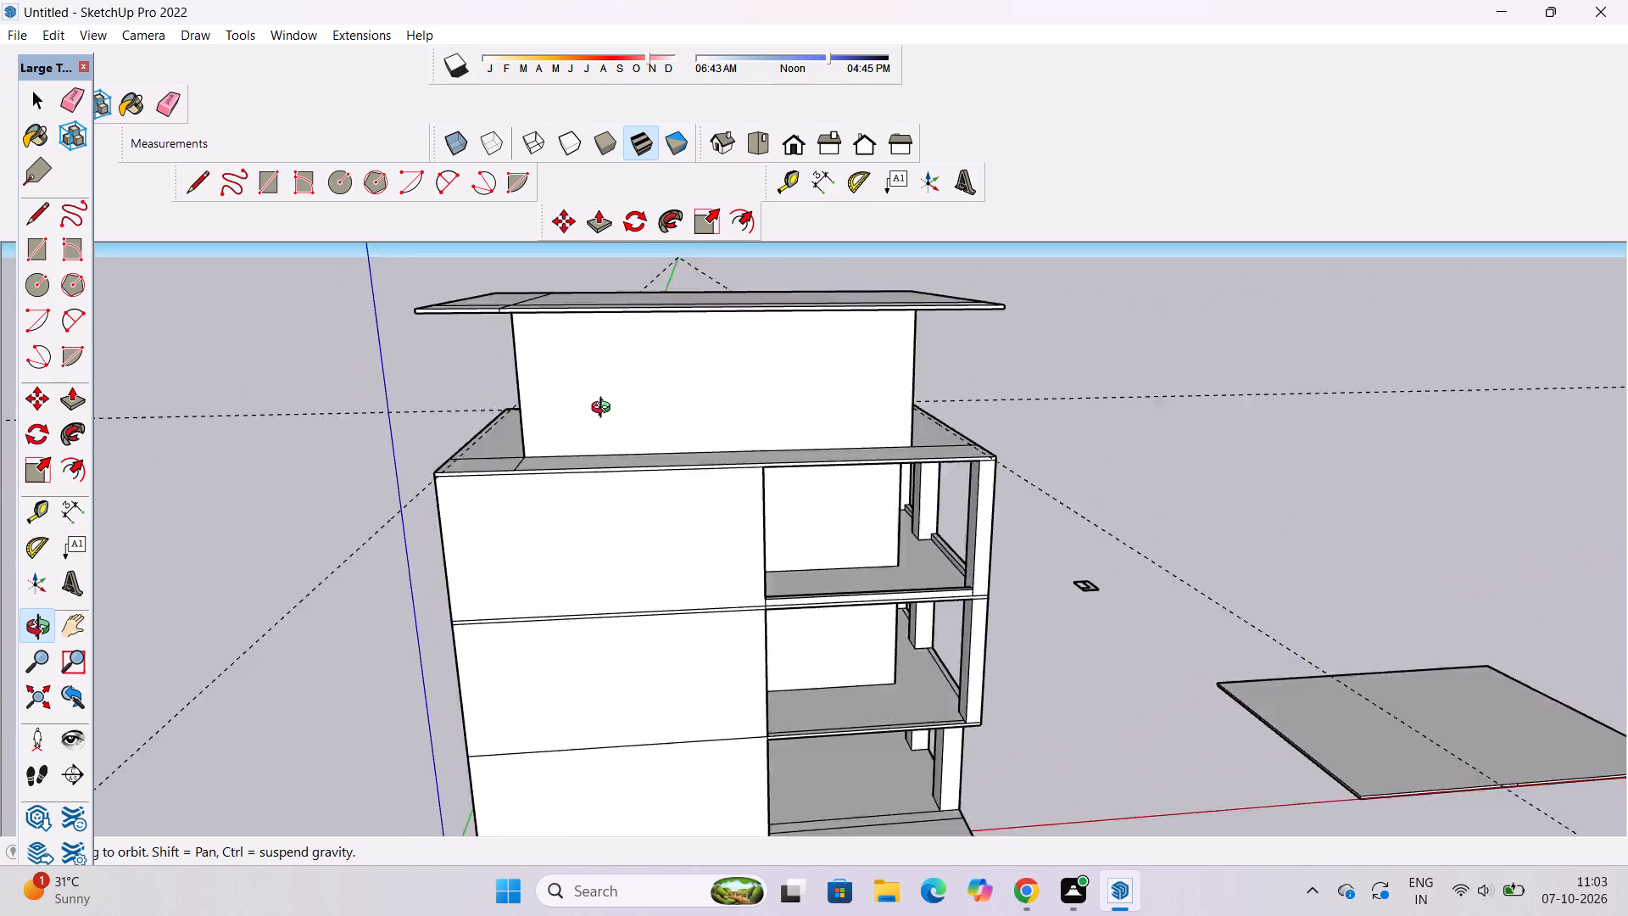
pyautogui.moveTo(605, 410); pyautogui.dragTo(594, 405)
pyautogui.scroll(4, 830, 321)
pyautogui.moveTo(834, 373); pyautogui.dragTo(591, 492)
pyautogui.keyDown('shift'); pyautogui.moveTo(585, 490); pyautogui.dragTo(584, 385); pyautogui.keyUp('shift')
pyautogui.moveTo(650, 481); pyautogui.dragTo(661, 525)
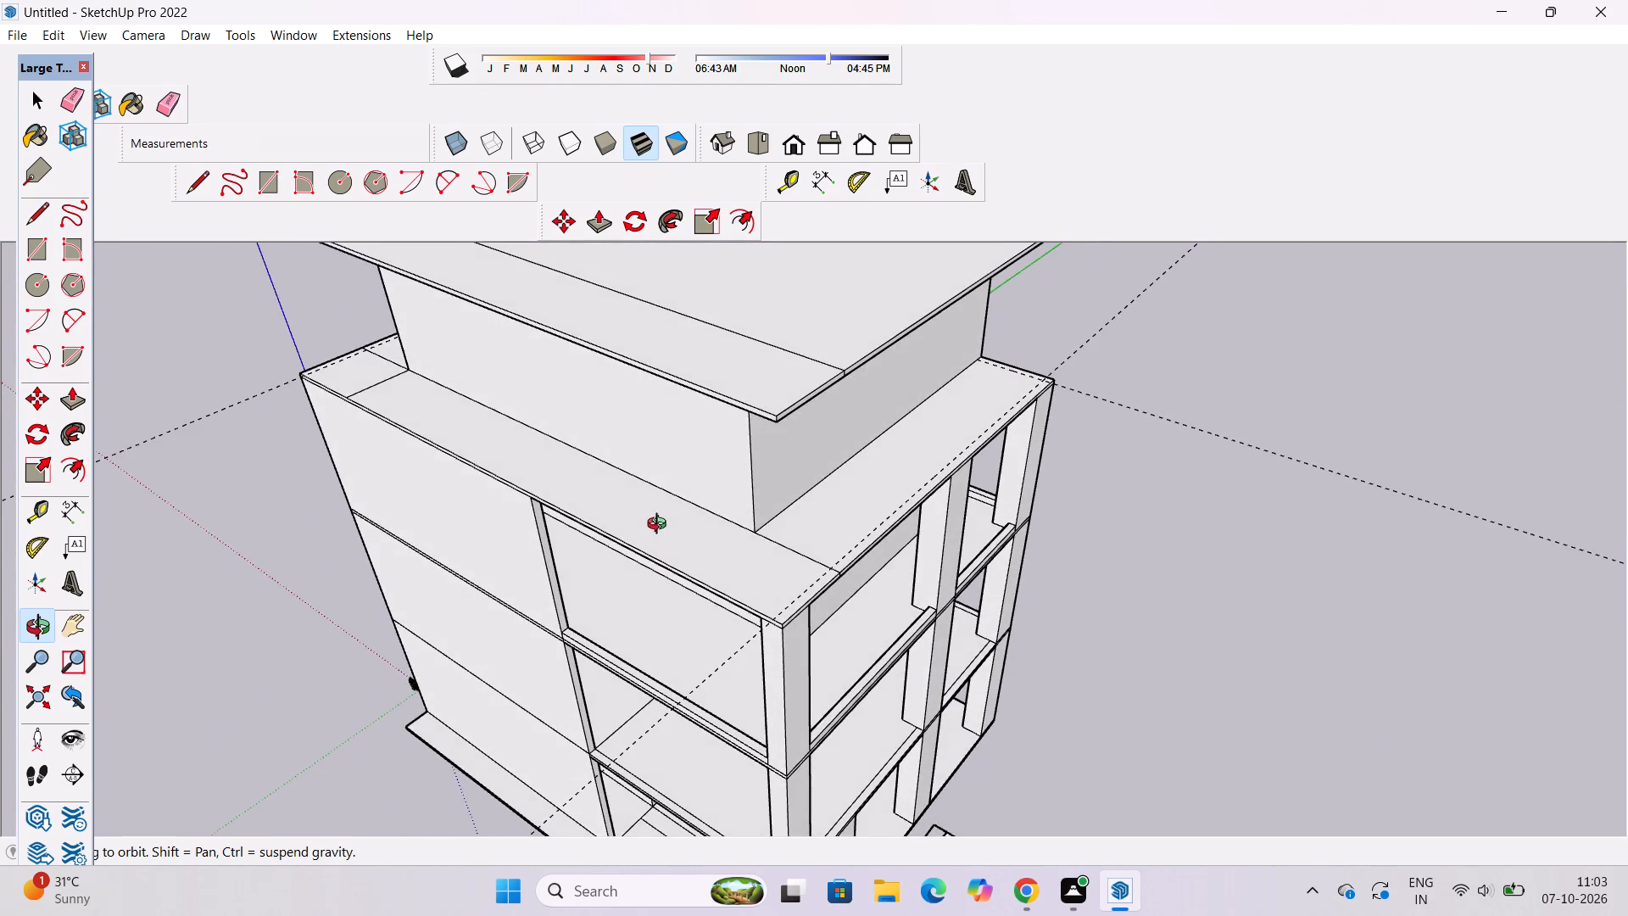
pyautogui.moveTo(661, 526); pyautogui.dragTo(658, 511)
pyautogui.keyDown('shift'); pyautogui.moveTo(656, 483); pyautogui.dragTo(674, 490); pyautogui.keyUp('shift')
pyautogui.moveTo(671, 502); pyautogui.dragTo(806, 461)
pyautogui.keyDown('shift'); pyautogui.moveTo(801, 466); pyautogui.dragTo(716, 595); pyautogui.keyUp('shift')
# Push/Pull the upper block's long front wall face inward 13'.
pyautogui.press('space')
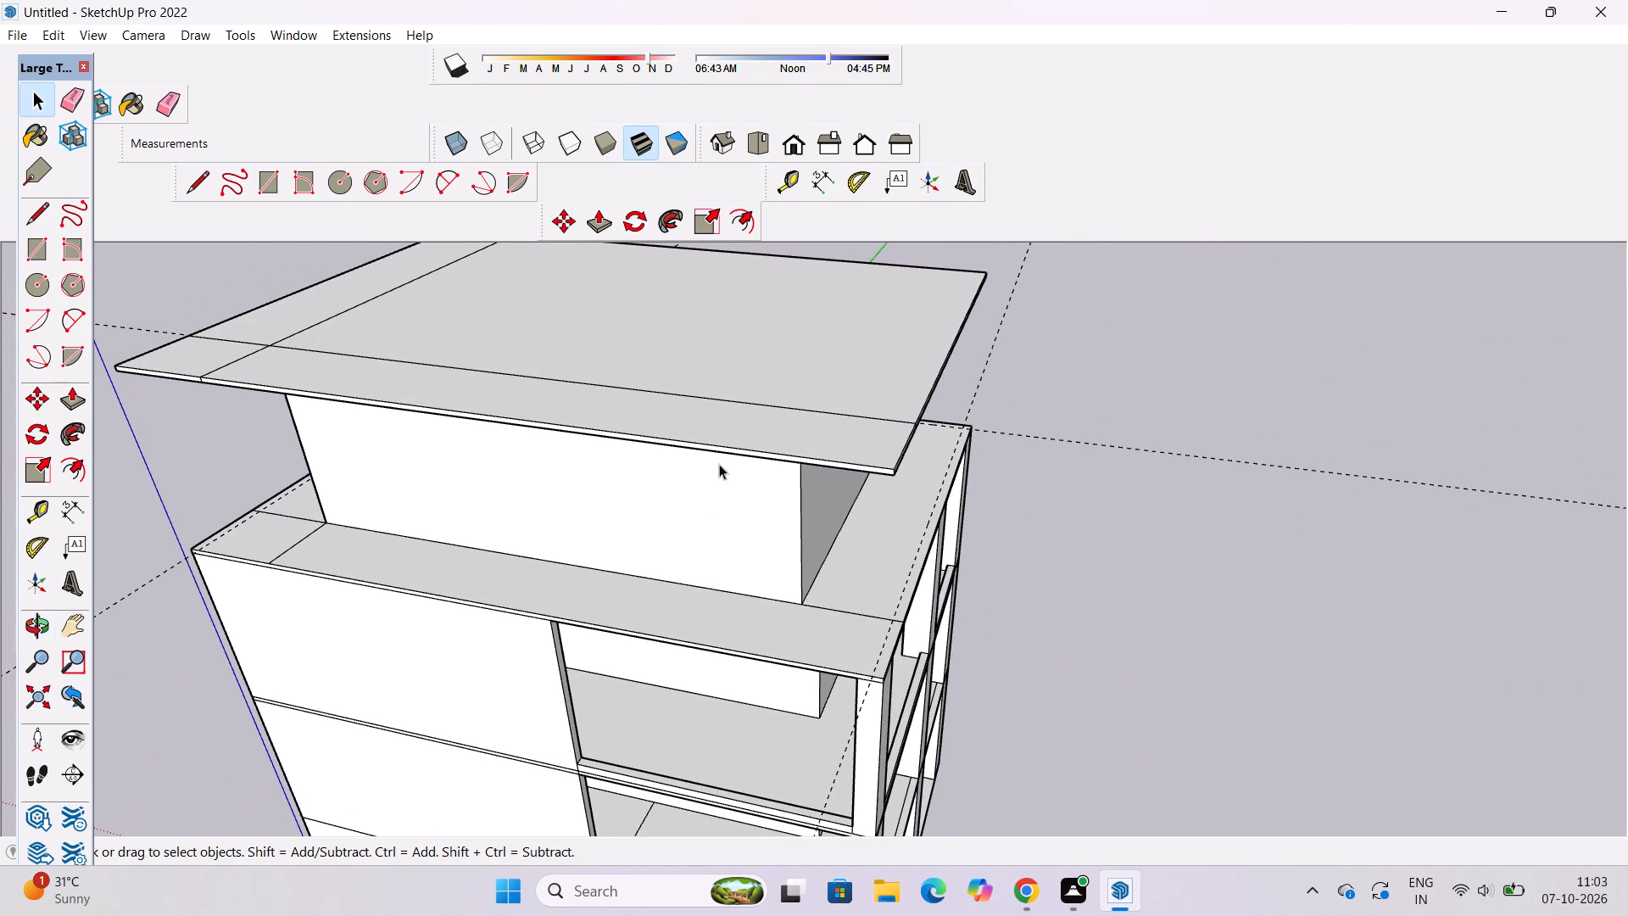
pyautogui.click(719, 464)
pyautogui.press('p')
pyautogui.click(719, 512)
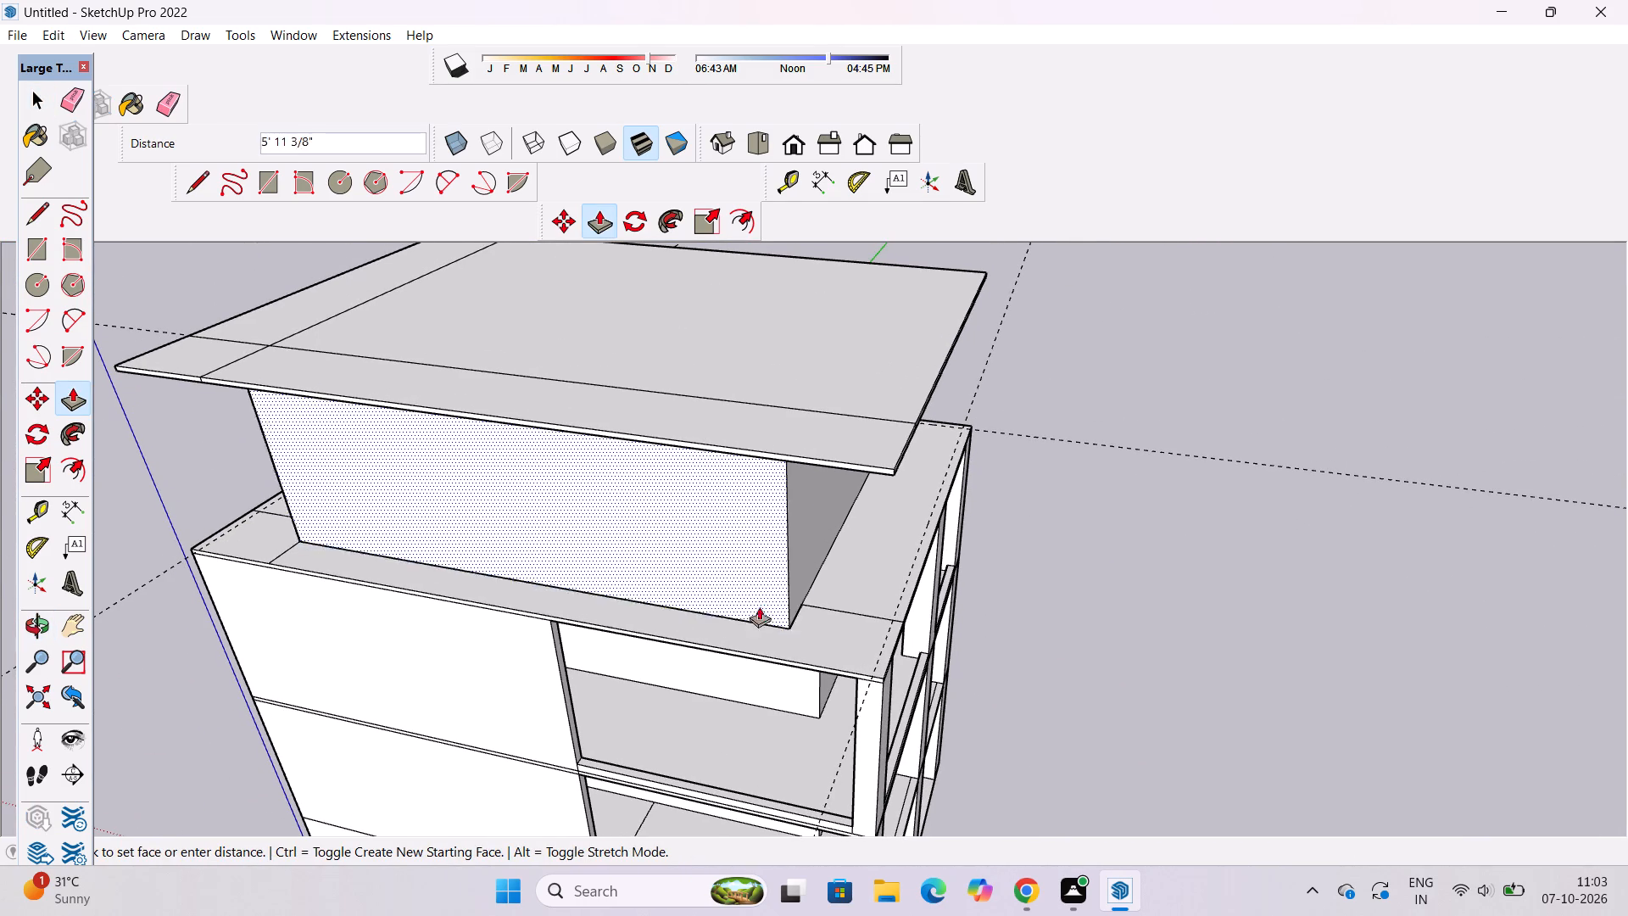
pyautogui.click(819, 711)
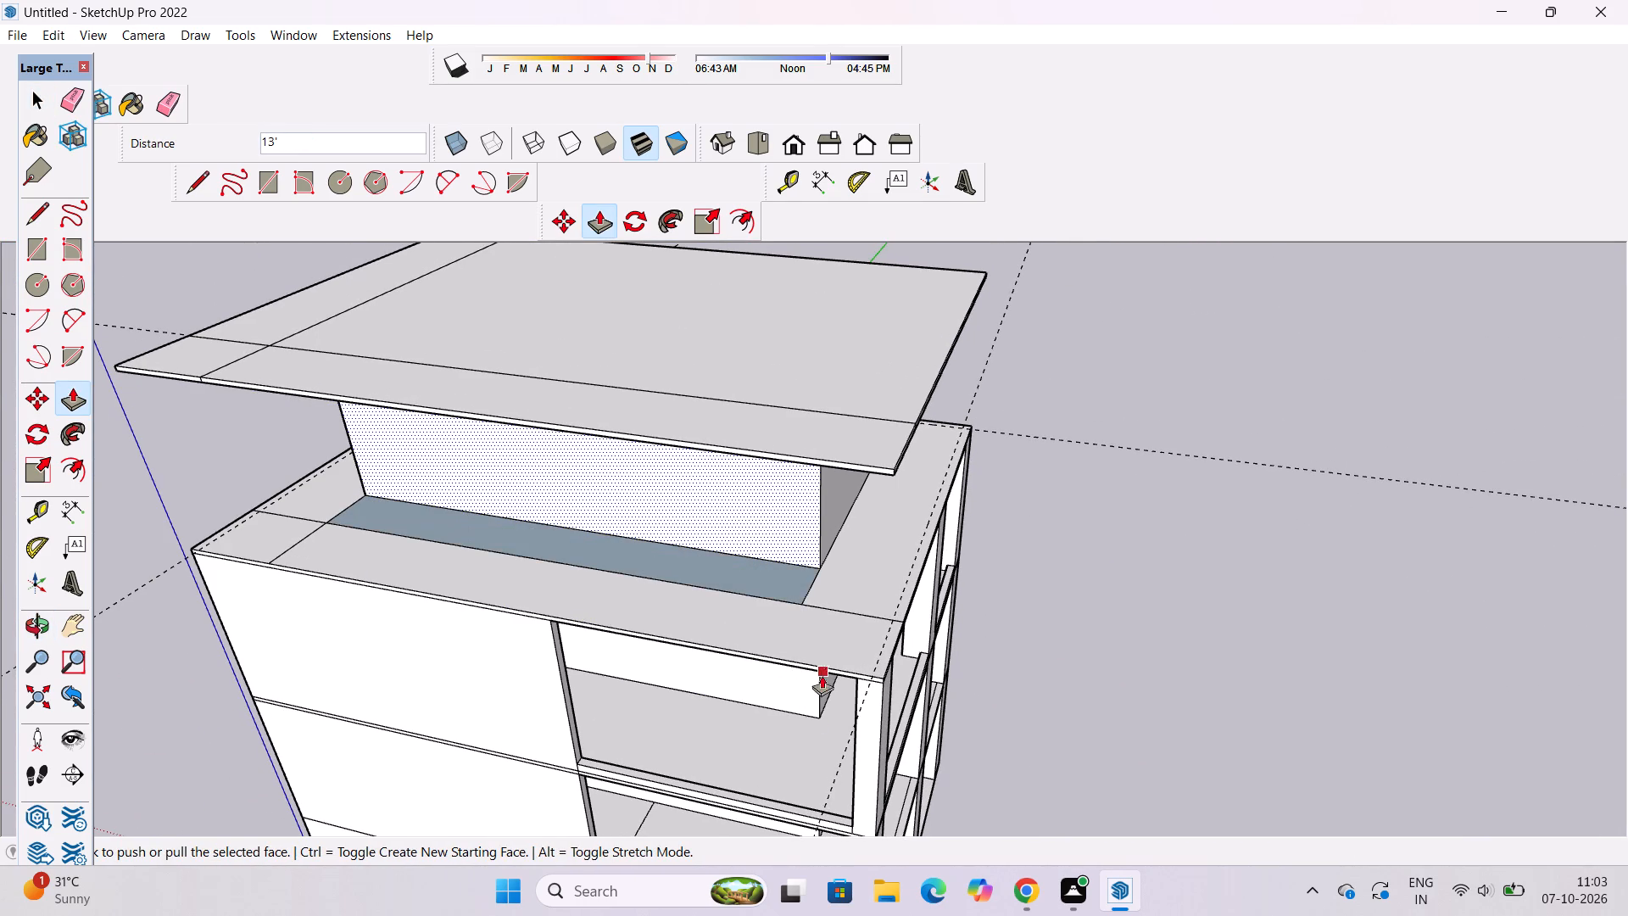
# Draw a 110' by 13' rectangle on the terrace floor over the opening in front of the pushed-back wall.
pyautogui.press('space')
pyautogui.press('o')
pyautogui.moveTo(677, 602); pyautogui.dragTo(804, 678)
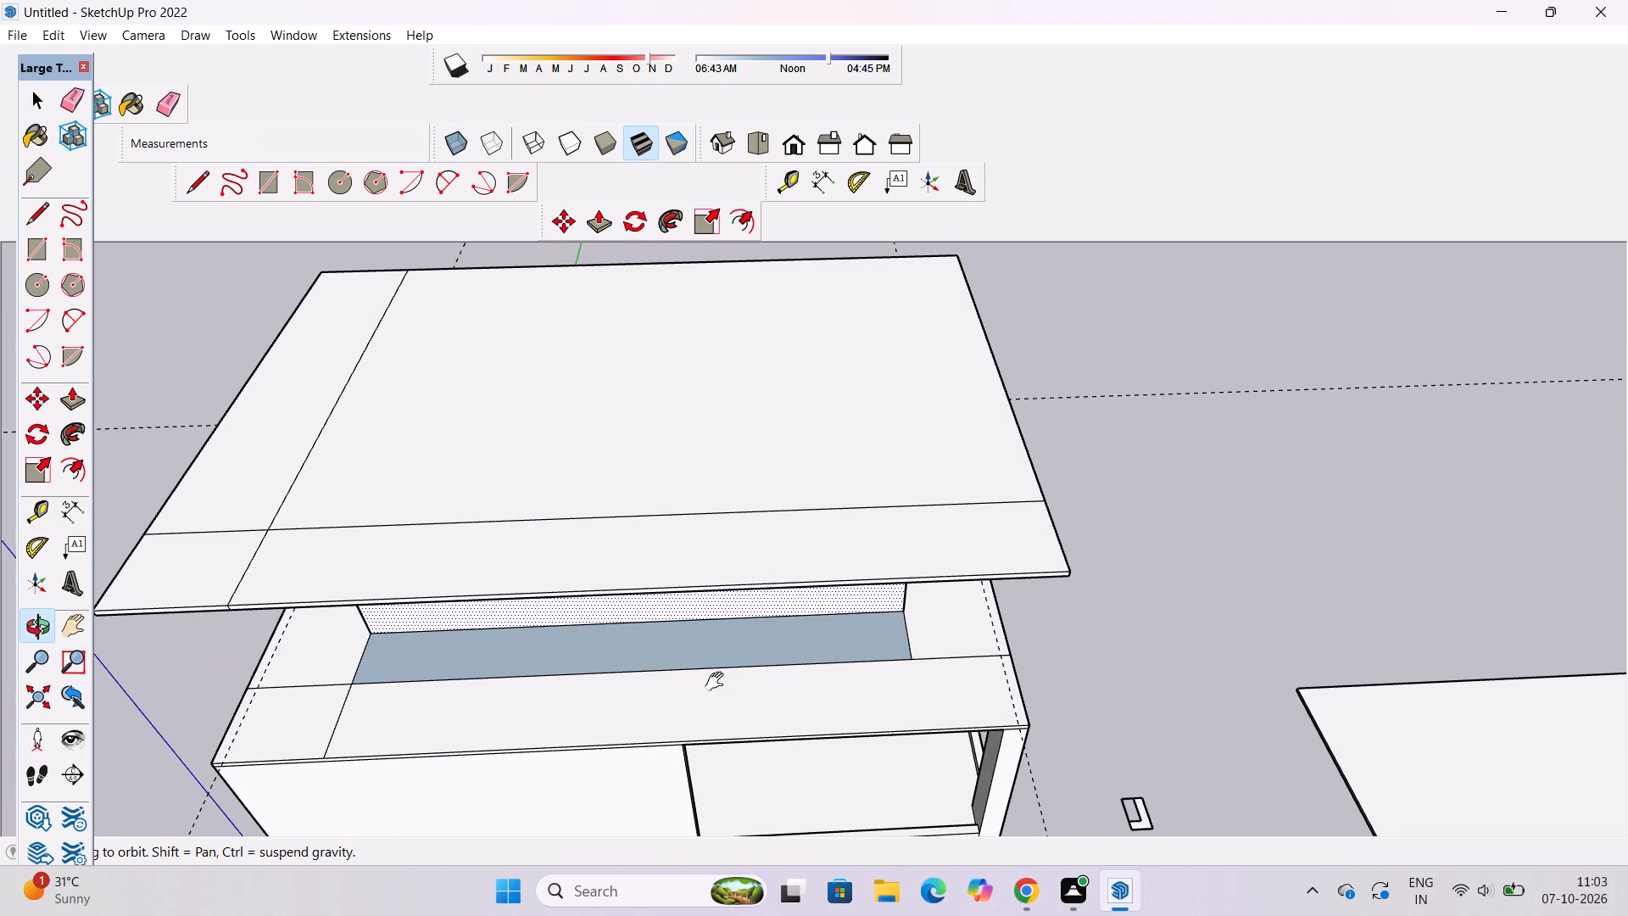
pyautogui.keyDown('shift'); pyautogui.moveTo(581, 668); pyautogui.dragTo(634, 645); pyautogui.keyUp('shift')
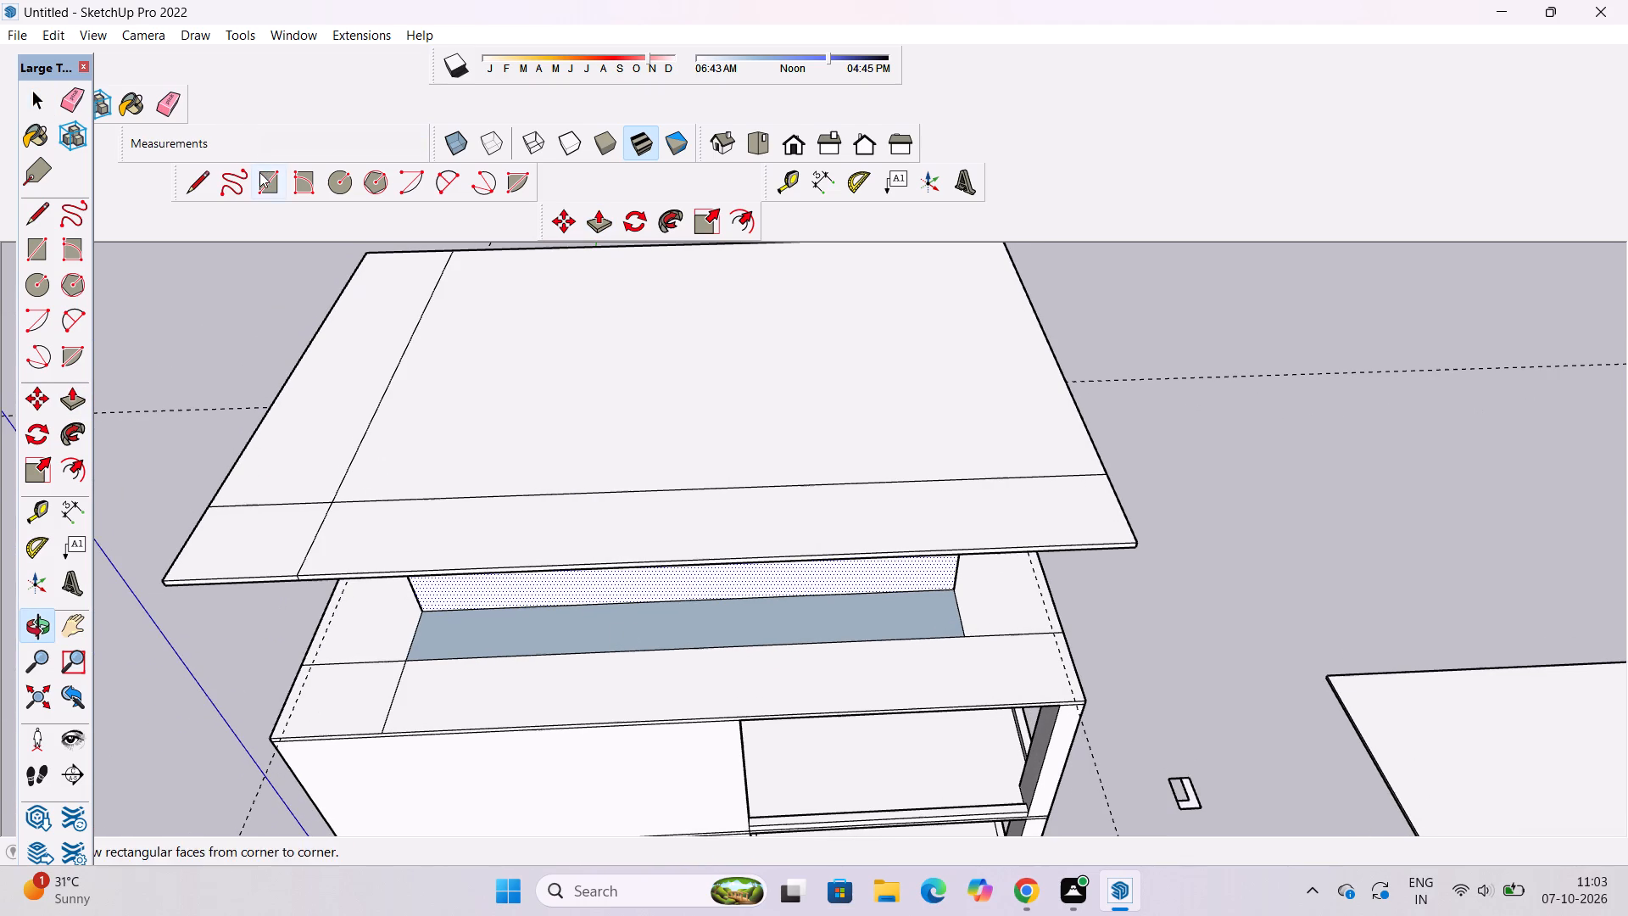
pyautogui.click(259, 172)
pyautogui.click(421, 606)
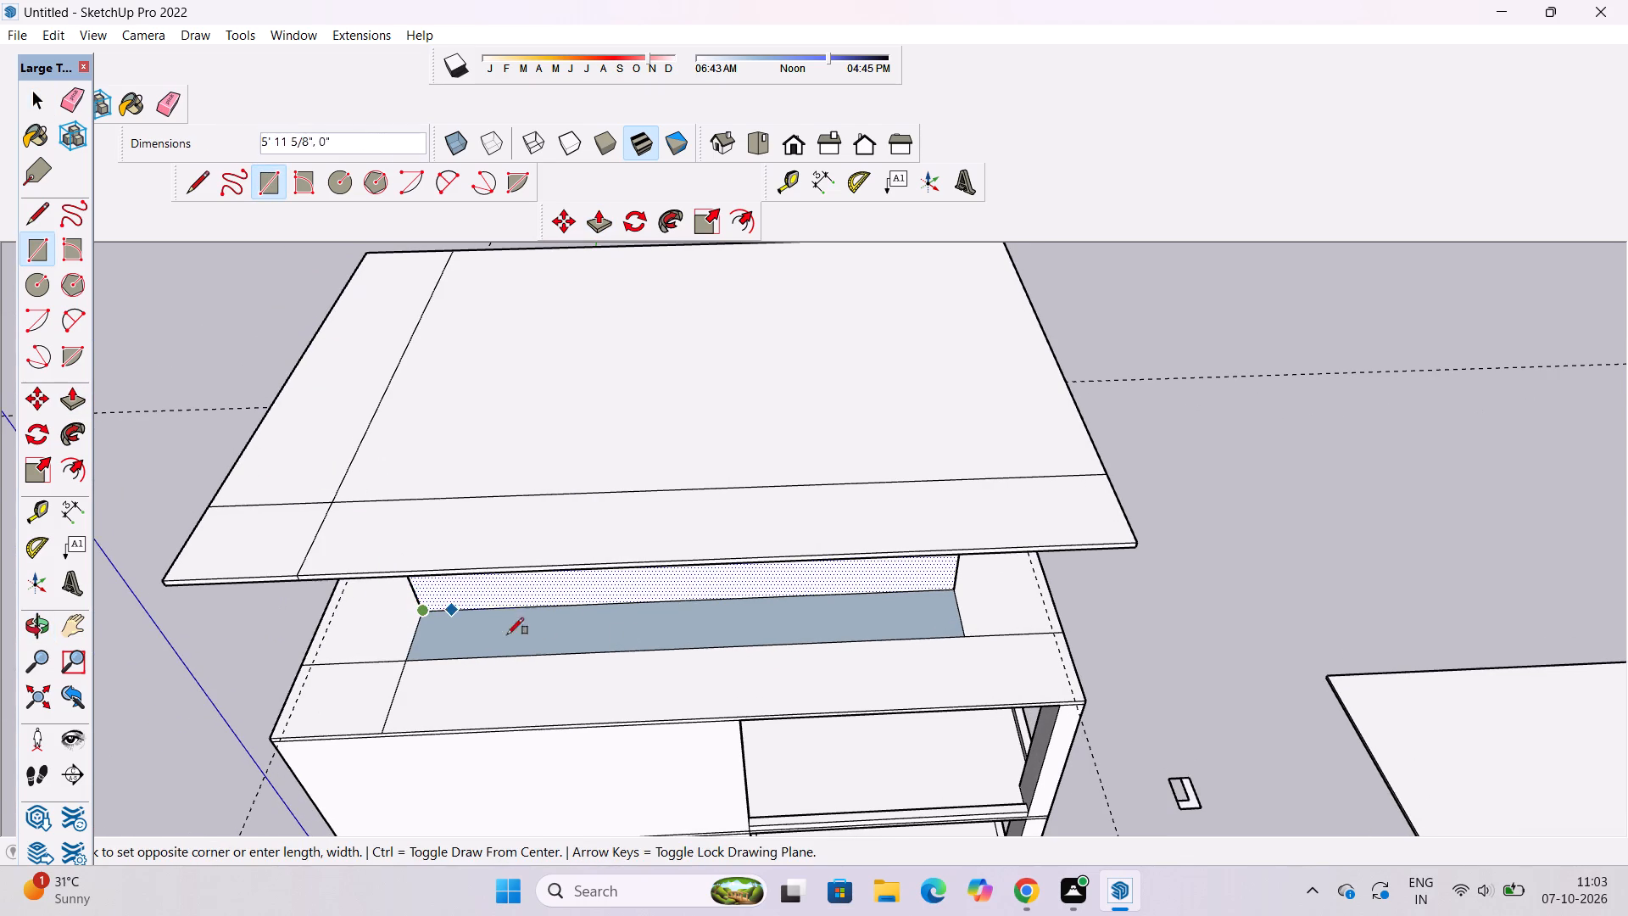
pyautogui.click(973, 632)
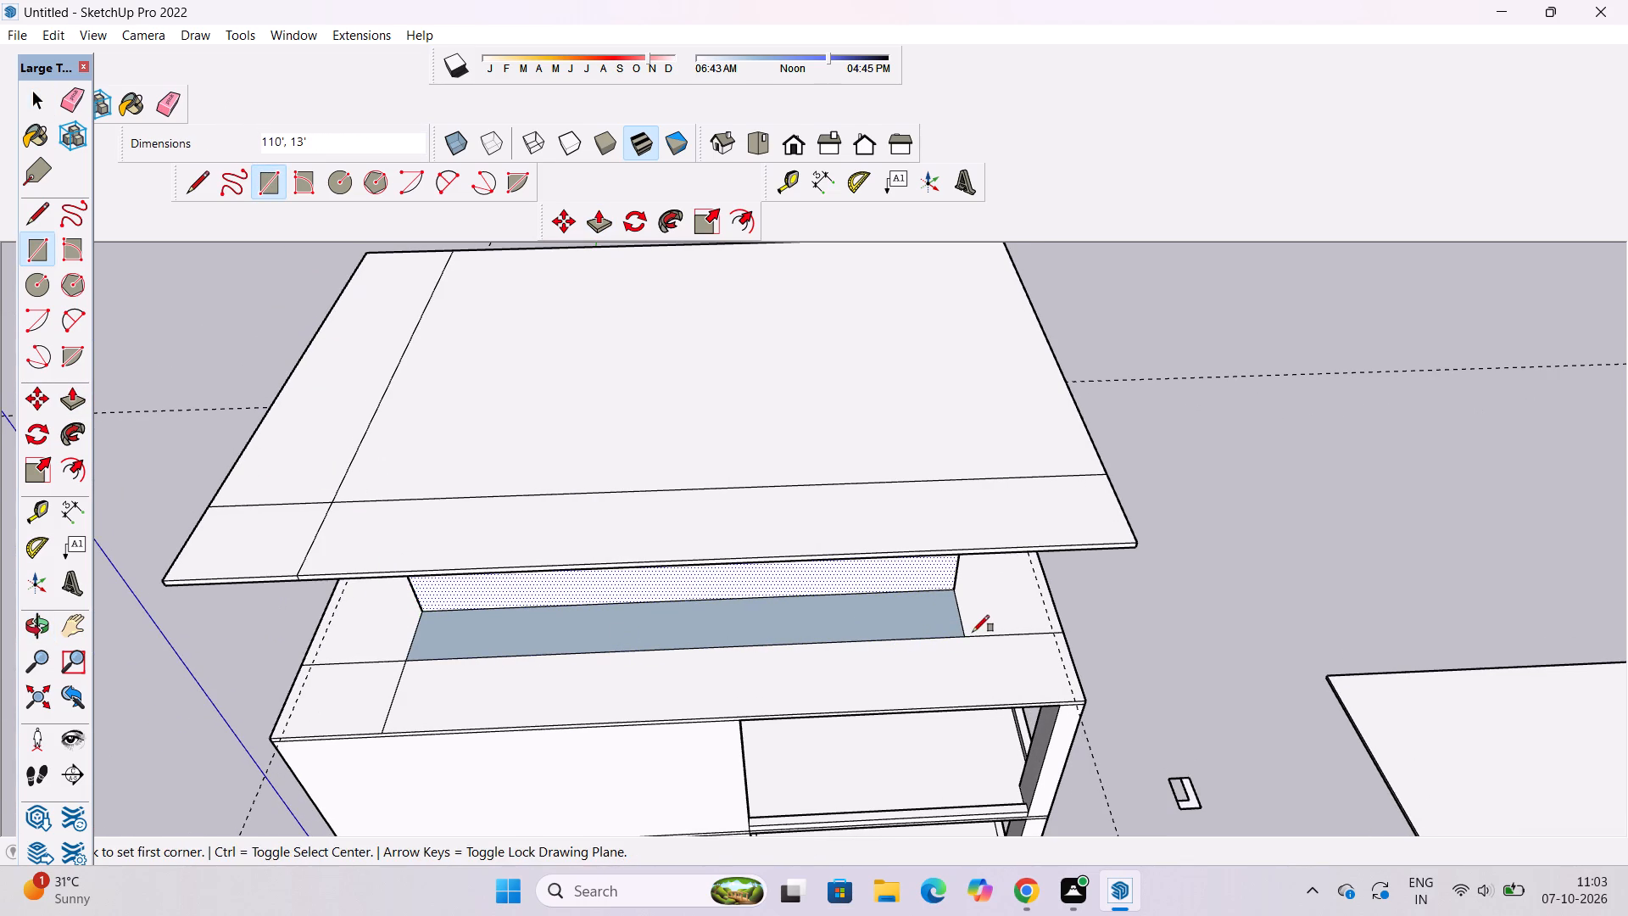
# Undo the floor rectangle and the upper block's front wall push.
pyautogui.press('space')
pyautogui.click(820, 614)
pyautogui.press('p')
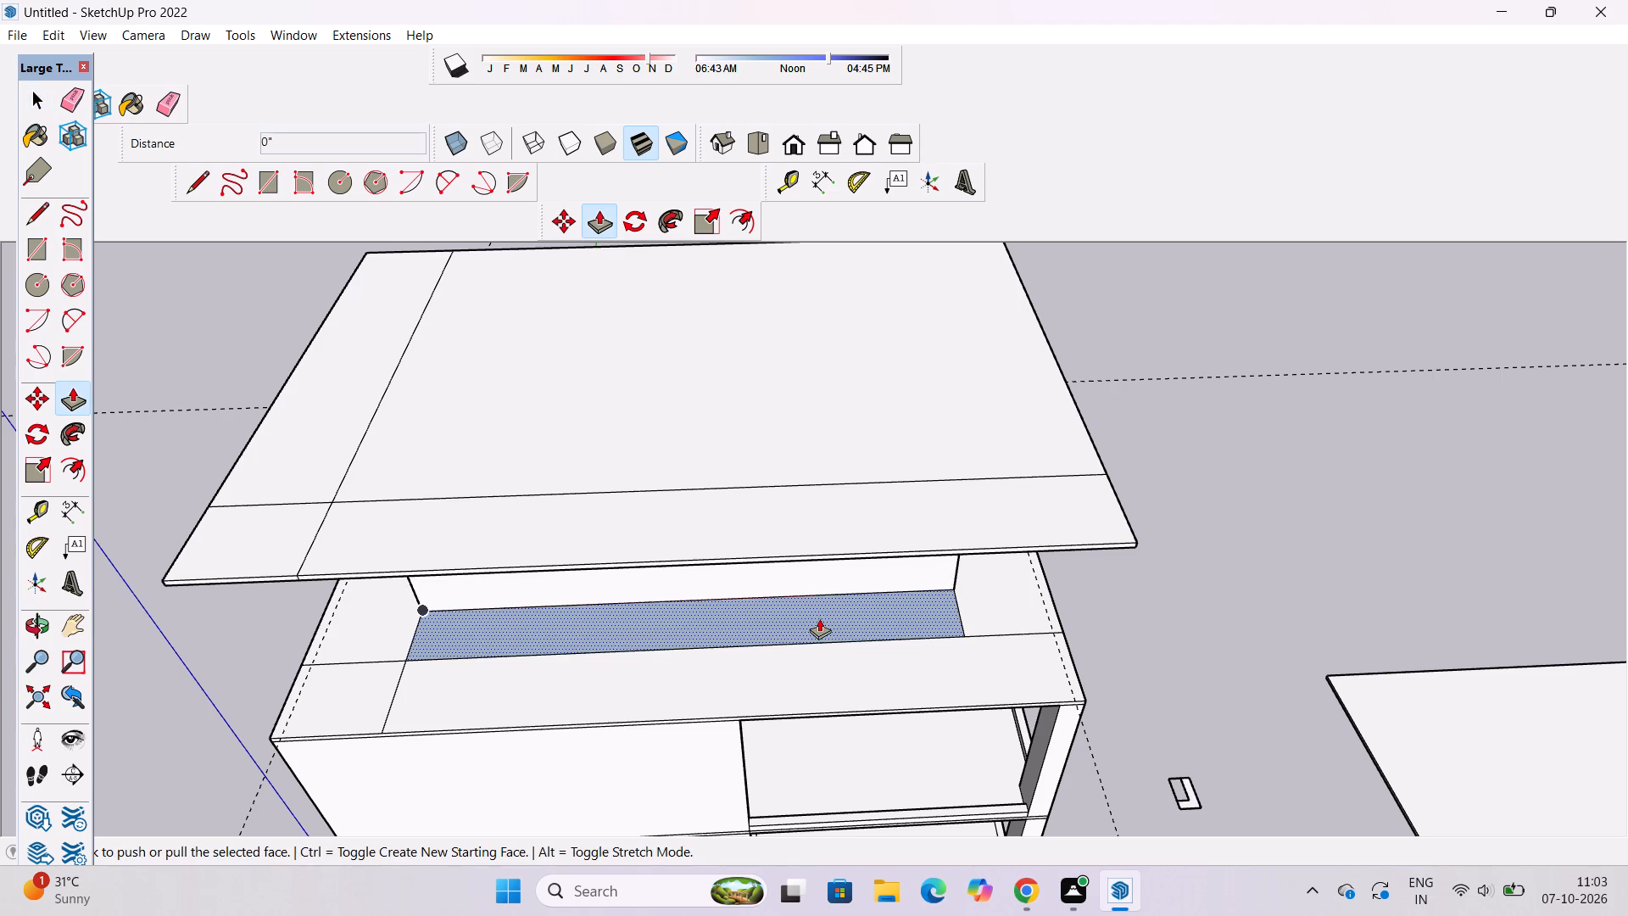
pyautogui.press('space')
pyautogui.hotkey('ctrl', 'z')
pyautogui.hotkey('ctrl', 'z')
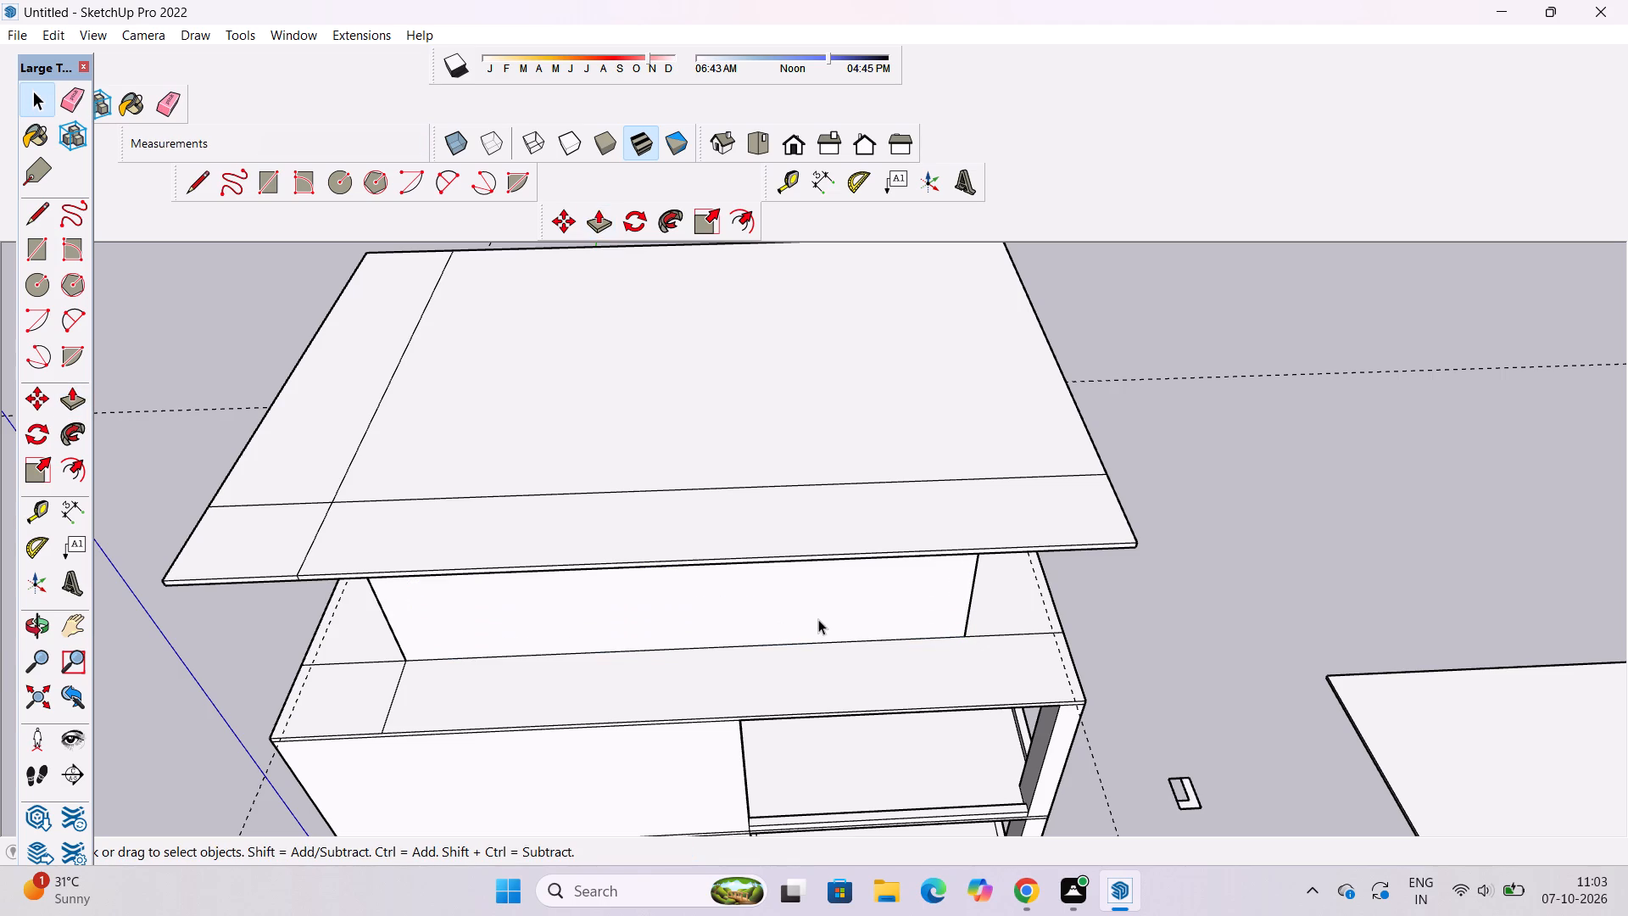
# Undo the terrace guides, the overhanging top slab and the upper block, back to the flat terrace slab with its dividing lines.
pyautogui.press('space')
pyautogui.hotkey('ctrl', 'z')
pyautogui.hotkey('ctrl', 'z')
pyautogui.hotkey('ctrl', 'z')
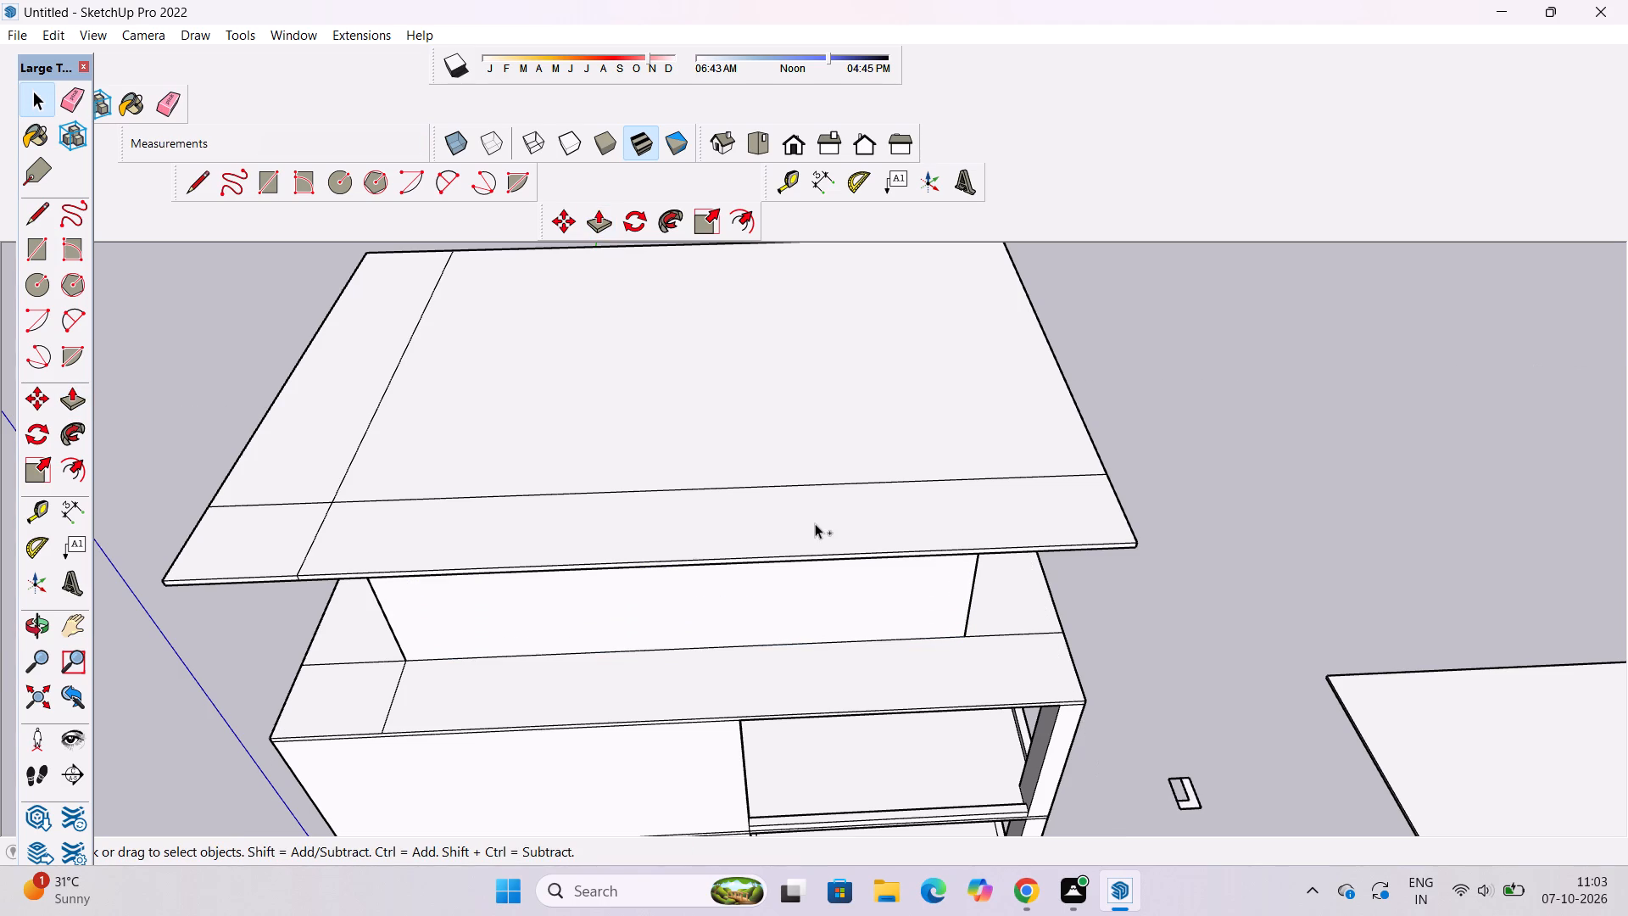
pyautogui.hotkey('ctrl', 'z')
pyautogui.hotkey('ctrl', 'z')
pyautogui.hotkey('ctrl', 'z')
pyautogui.hotkey('ctrl', 'z')
pyautogui.hotkey('ctrl', 'z')
pyautogui.hotkey('ctrl', 'z')
pyautogui.hotkey('ctrl', 'z')
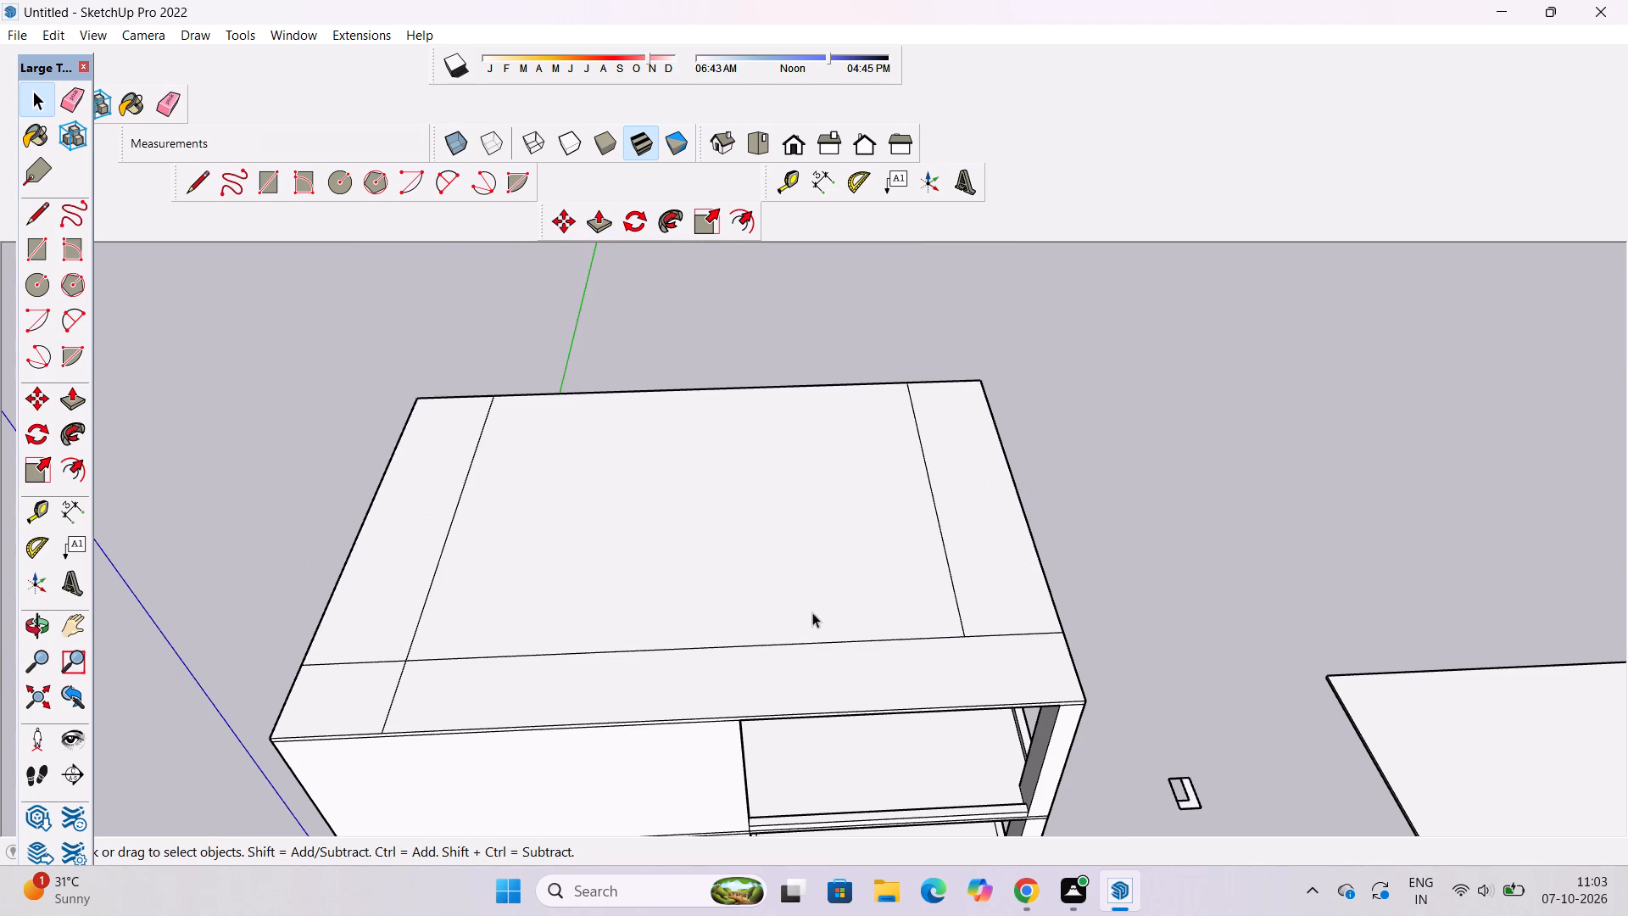
# Erase all three segments of the dividing line parallel to the terrace slab's front edge.
pyautogui.press('e')
pyautogui.moveTo(676, 603); pyautogui.dragTo(681, 661)
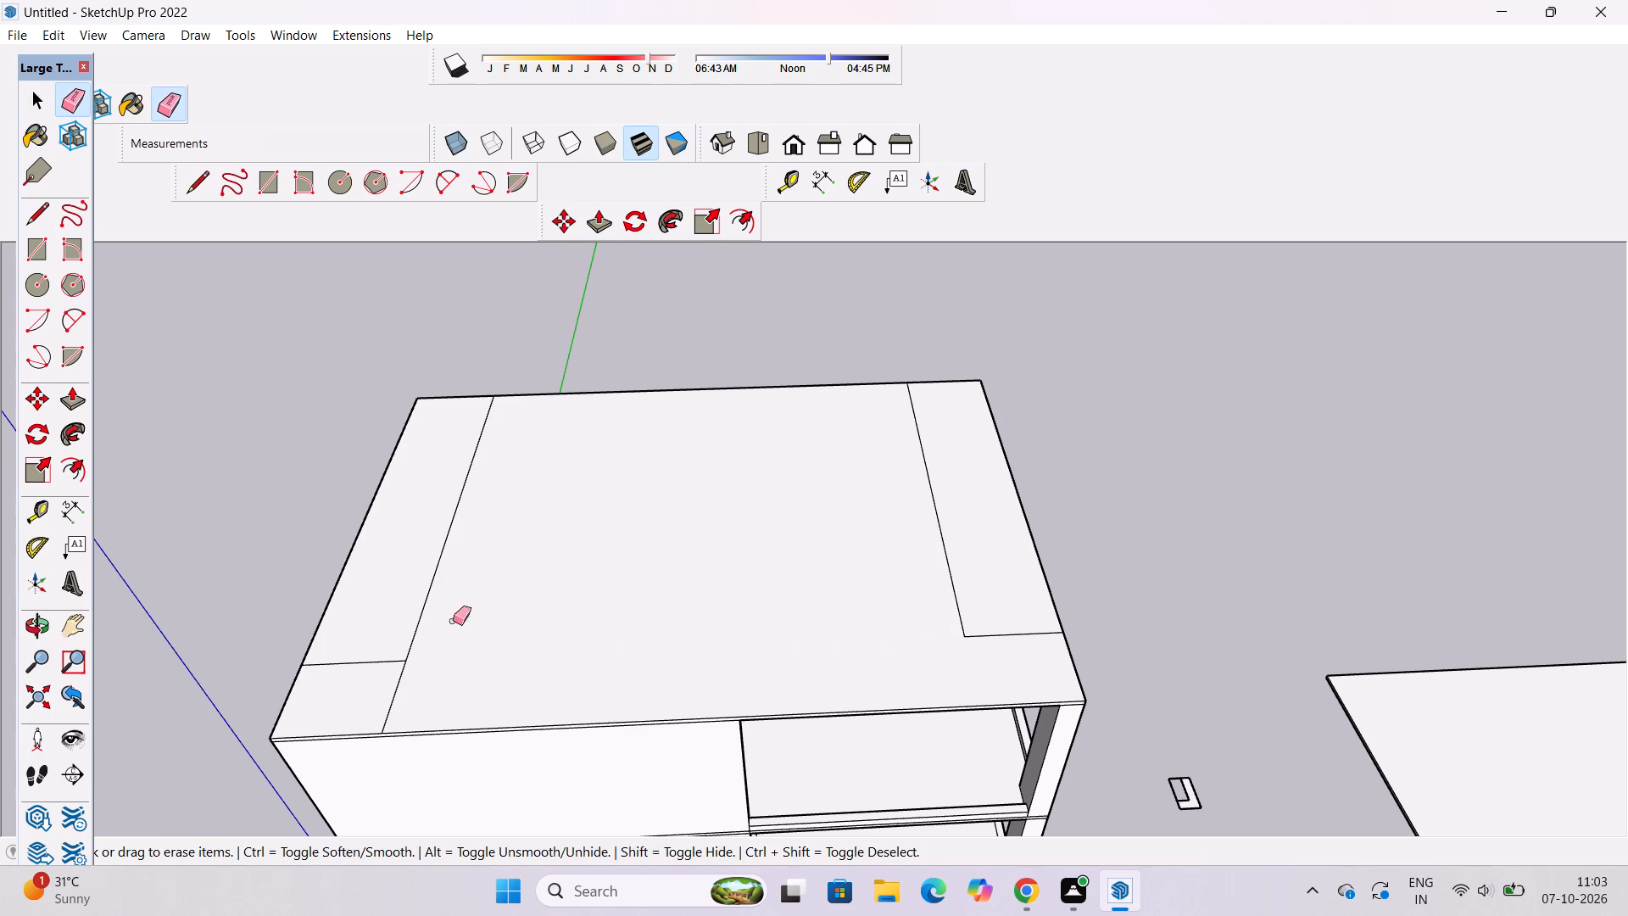
pyautogui.moveTo(352, 634); pyautogui.dragTo(354, 673)
pyautogui.moveTo(1000, 615); pyautogui.dragTo(1000, 646)
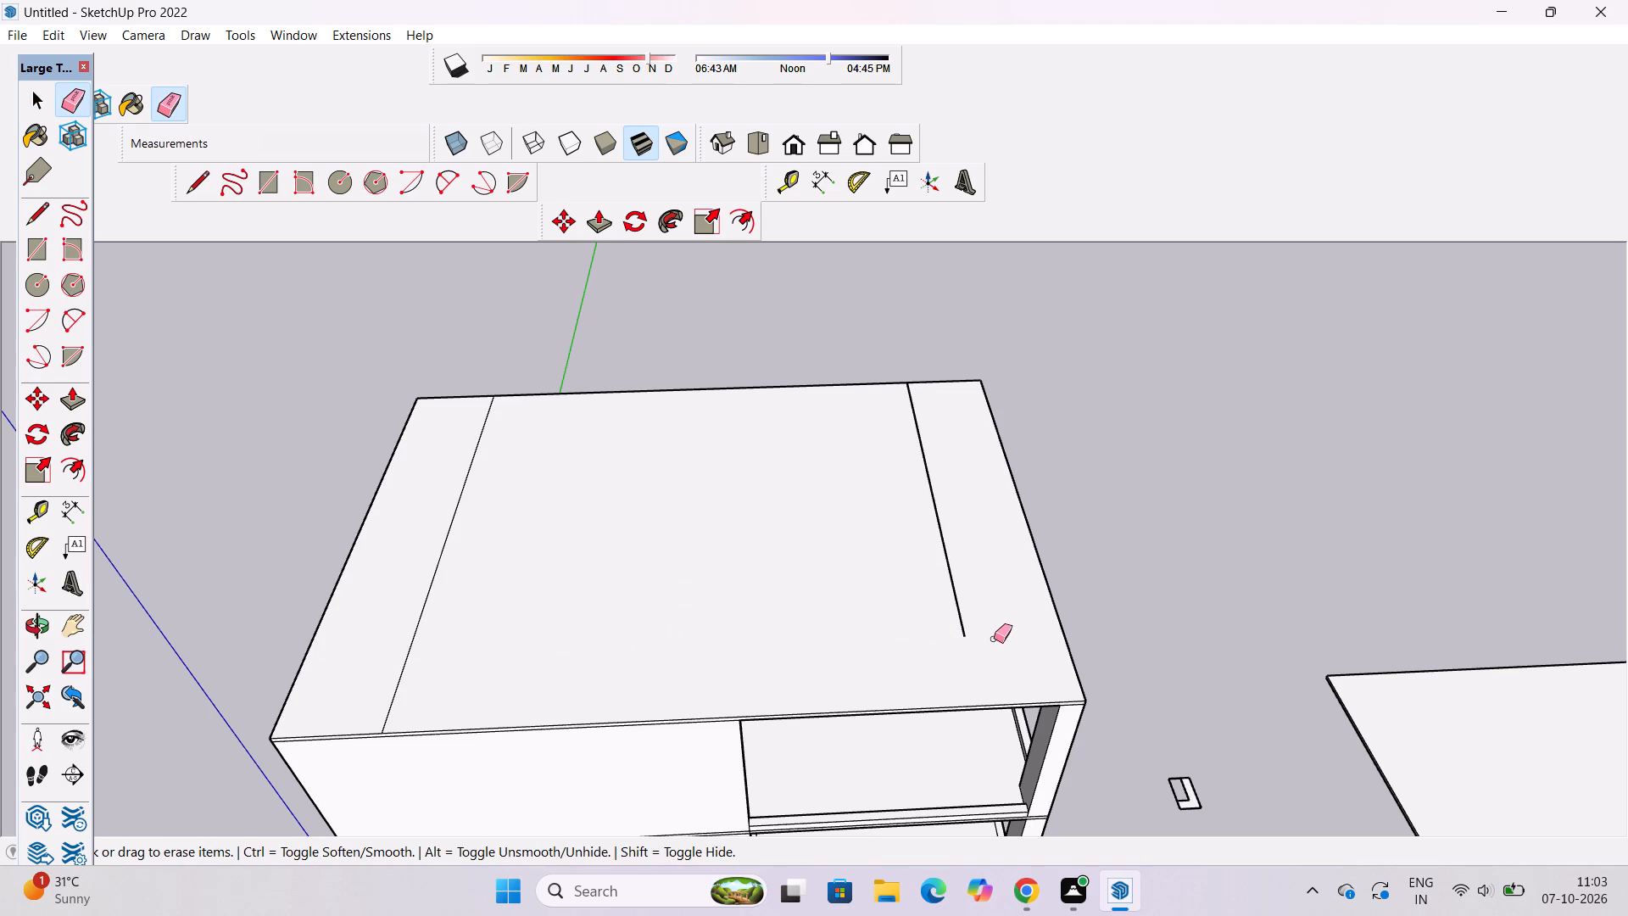
# Place a guide 40' inside the terrace slab's long front edge, parallel to it.
pyautogui.press('space')
pyautogui.press('t')
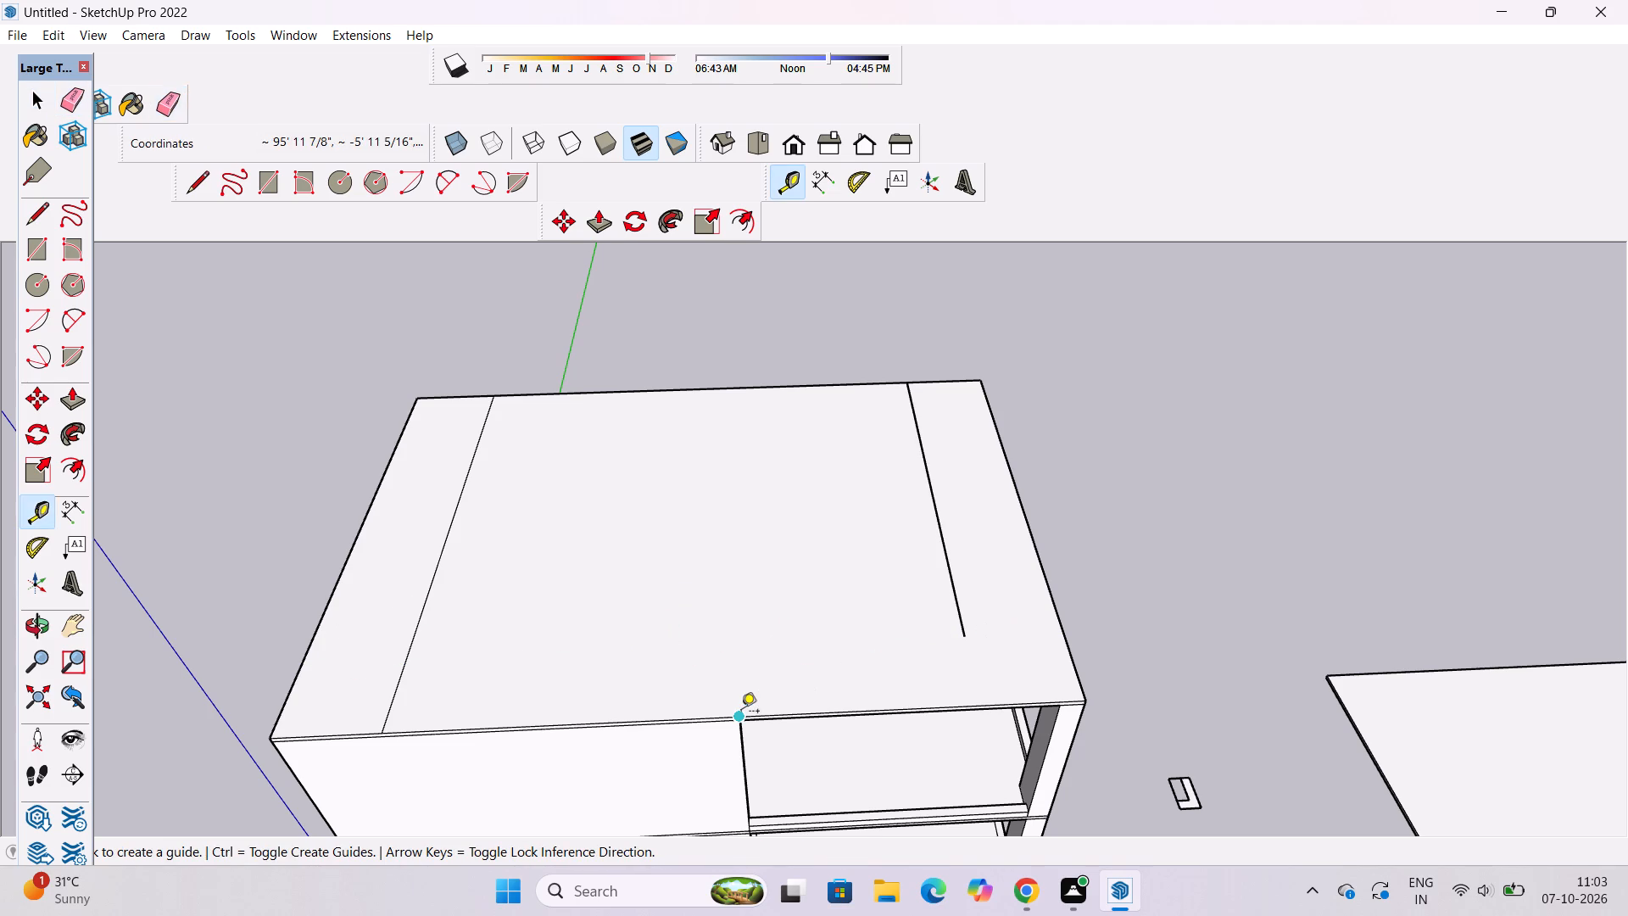
pyautogui.click(741, 712)
pyautogui.write("40'")
pyautogui.press('Return')
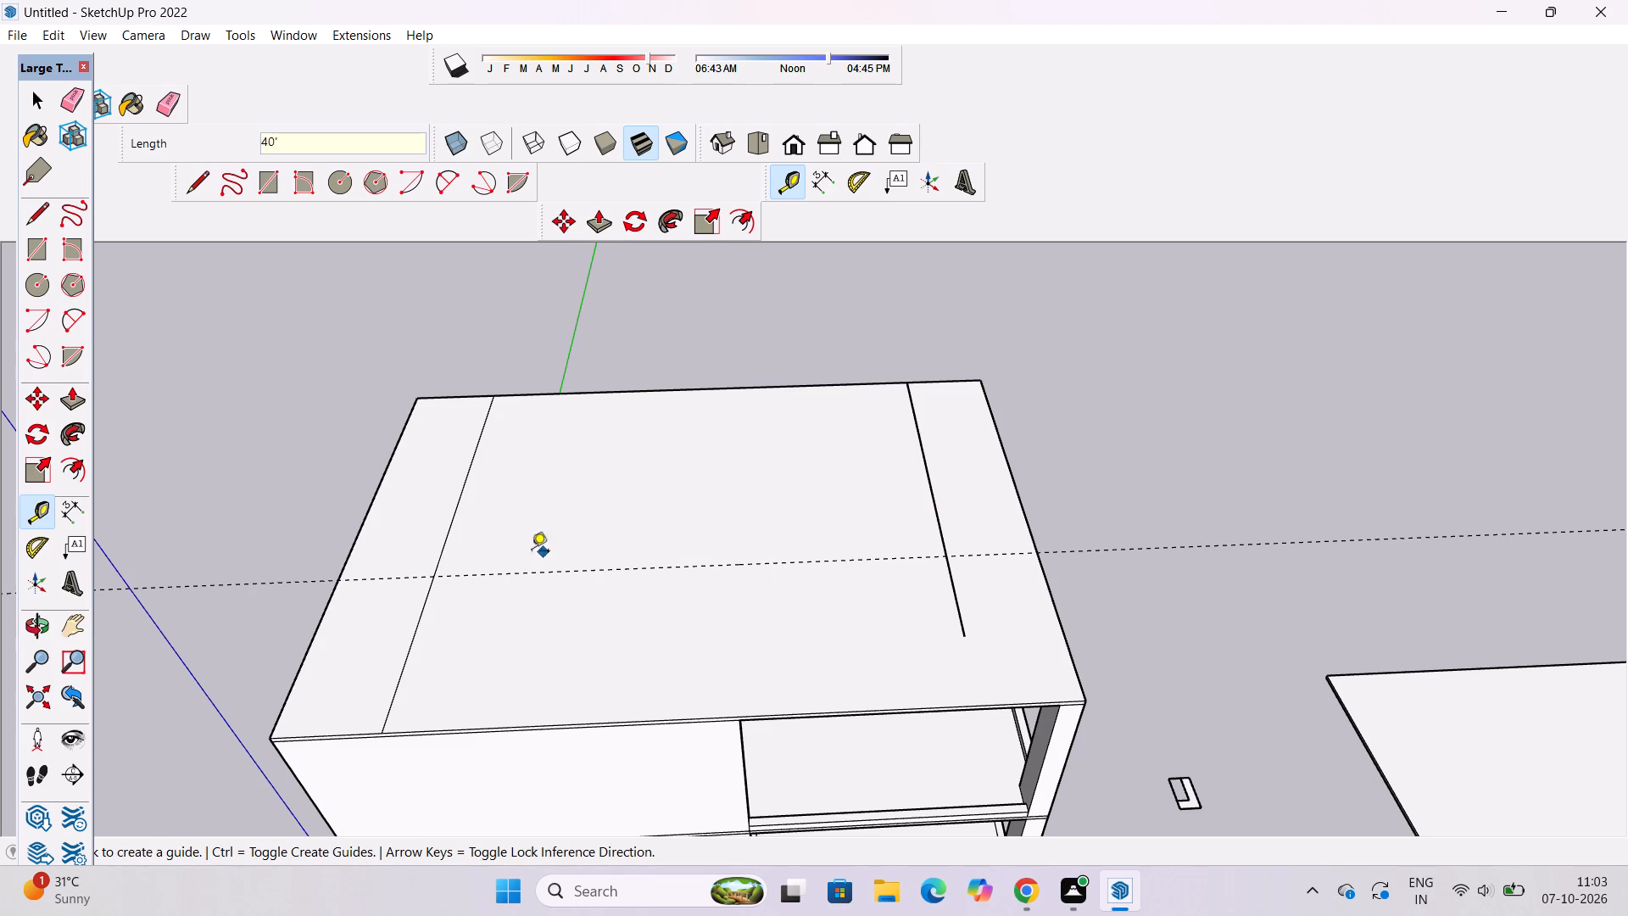
# Draw a 110' line along the guide between the two side dividing lines on the terrace slab.
pyautogui.click(192, 173)
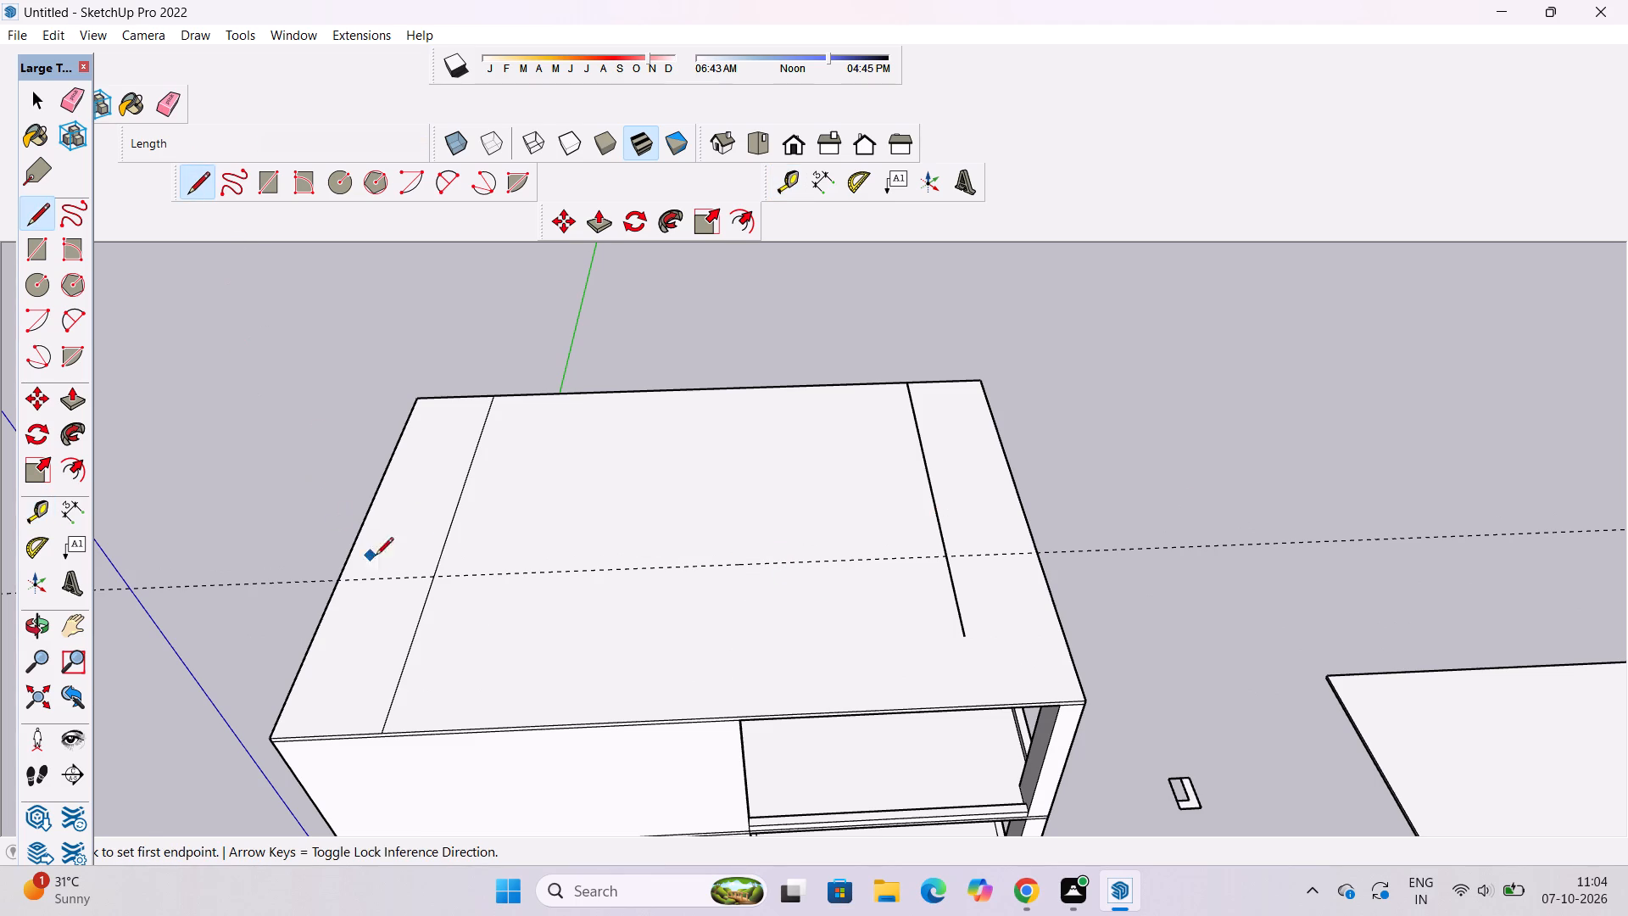
pyautogui.click(433, 577)
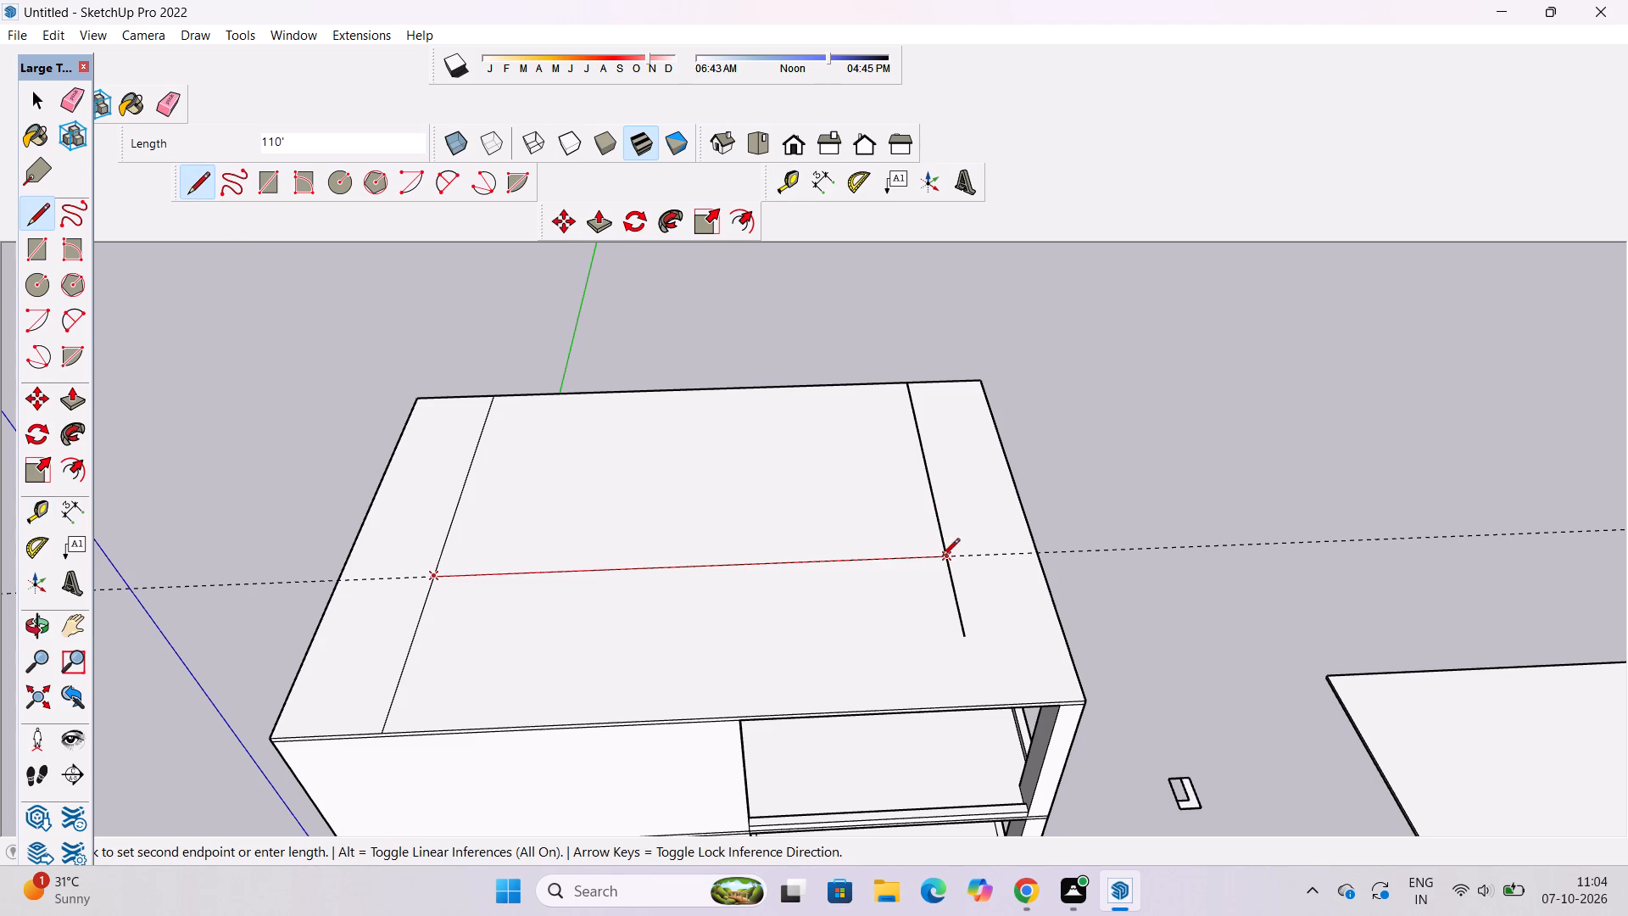
pyautogui.click(944, 558)
pyautogui.press('space')
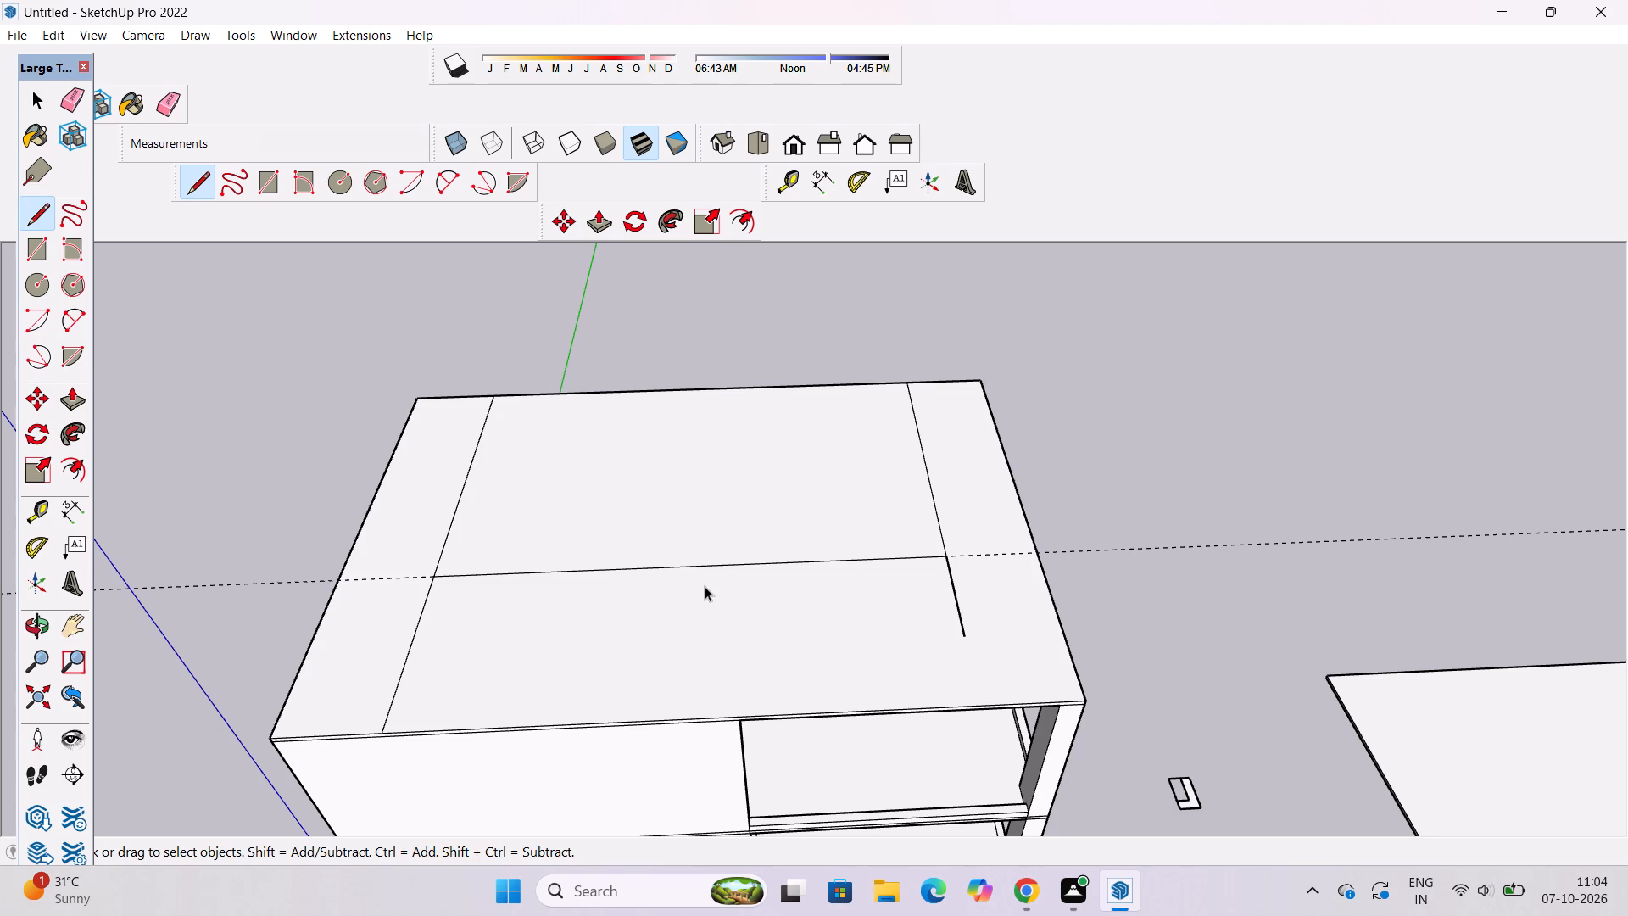
# Push/Pull the terrace face between the new line, the two side dividing lines and the rear edge up 40'.
pyautogui.press('o')
pyautogui.scroll(-6, 326, 584)
pyautogui.moveTo(406, 616); pyautogui.dragTo(804, 636)
pyautogui.moveTo(804, 636); pyautogui.dragTo(724, 509)
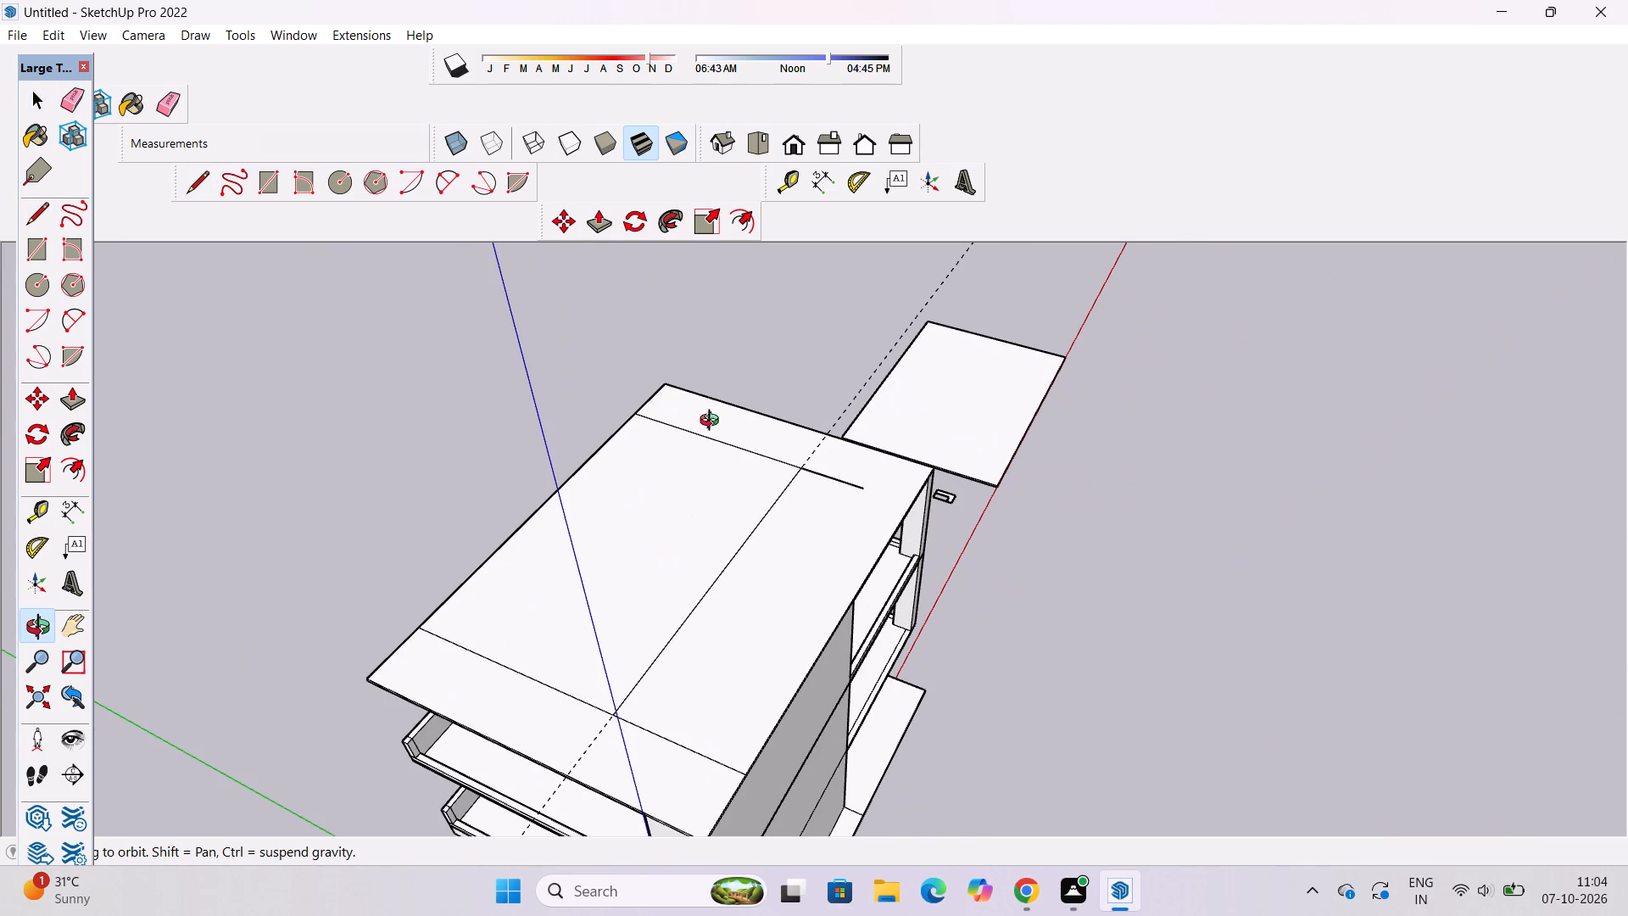
pyautogui.scroll(-4, 607, 507)
pyautogui.moveTo(412, 668); pyautogui.dragTo(725, 586)
pyautogui.scroll(4, 704, 612)
pyautogui.keyDown('shift'); pyautogui.moveTo(704, 612); pyautogui.dragTo(661, 599); pyautogui.keyUp('shift')
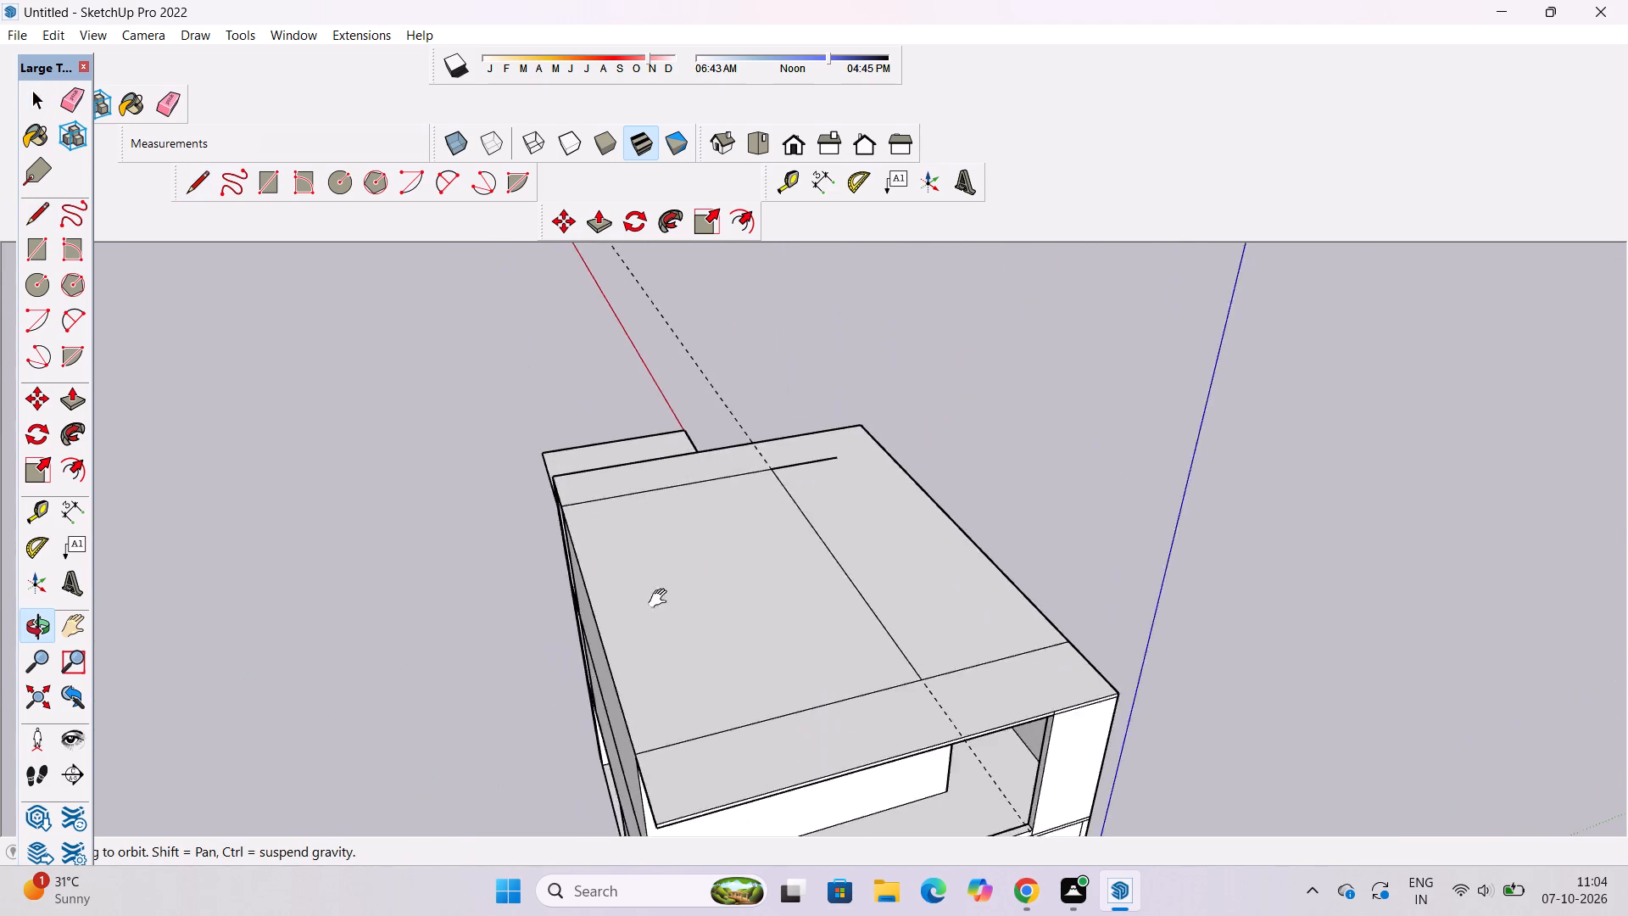
pyautogui.keyDown('shift'); pyautogui.moveTo(661, 599); pyautogui.dragTo(568, 556); pyautogui.keyUp('shift')
pyautogui.moveTo(476, 561); pyautogui.dragTo(856, 547)
pyautogui.keyDown('shift'); pyautogui.moveTo(856, 547); pyautogui.dragTo(769, 570); pyautogui.keyUp('shift')
pyautogui.scroll(2, 764, 621)
pyautogui.moveTo(914, 593); pyautogui.dragTo(774, 628)
pyautogui.keyDown('shift'); pyautogui.moveTo(709, 623); pyautogui.dragTo(699, 529); pyautogui.keyUp('shift')
pyautogui.keyDown('shift'); pyautogui.scroll(2, 687, 561); pyautogui.keyUp('shift')
pyautogui.keyDown('shift'); pyautogui.click(687, 561); pyautogui.keyUp('shift')
pyautogui.press('p')
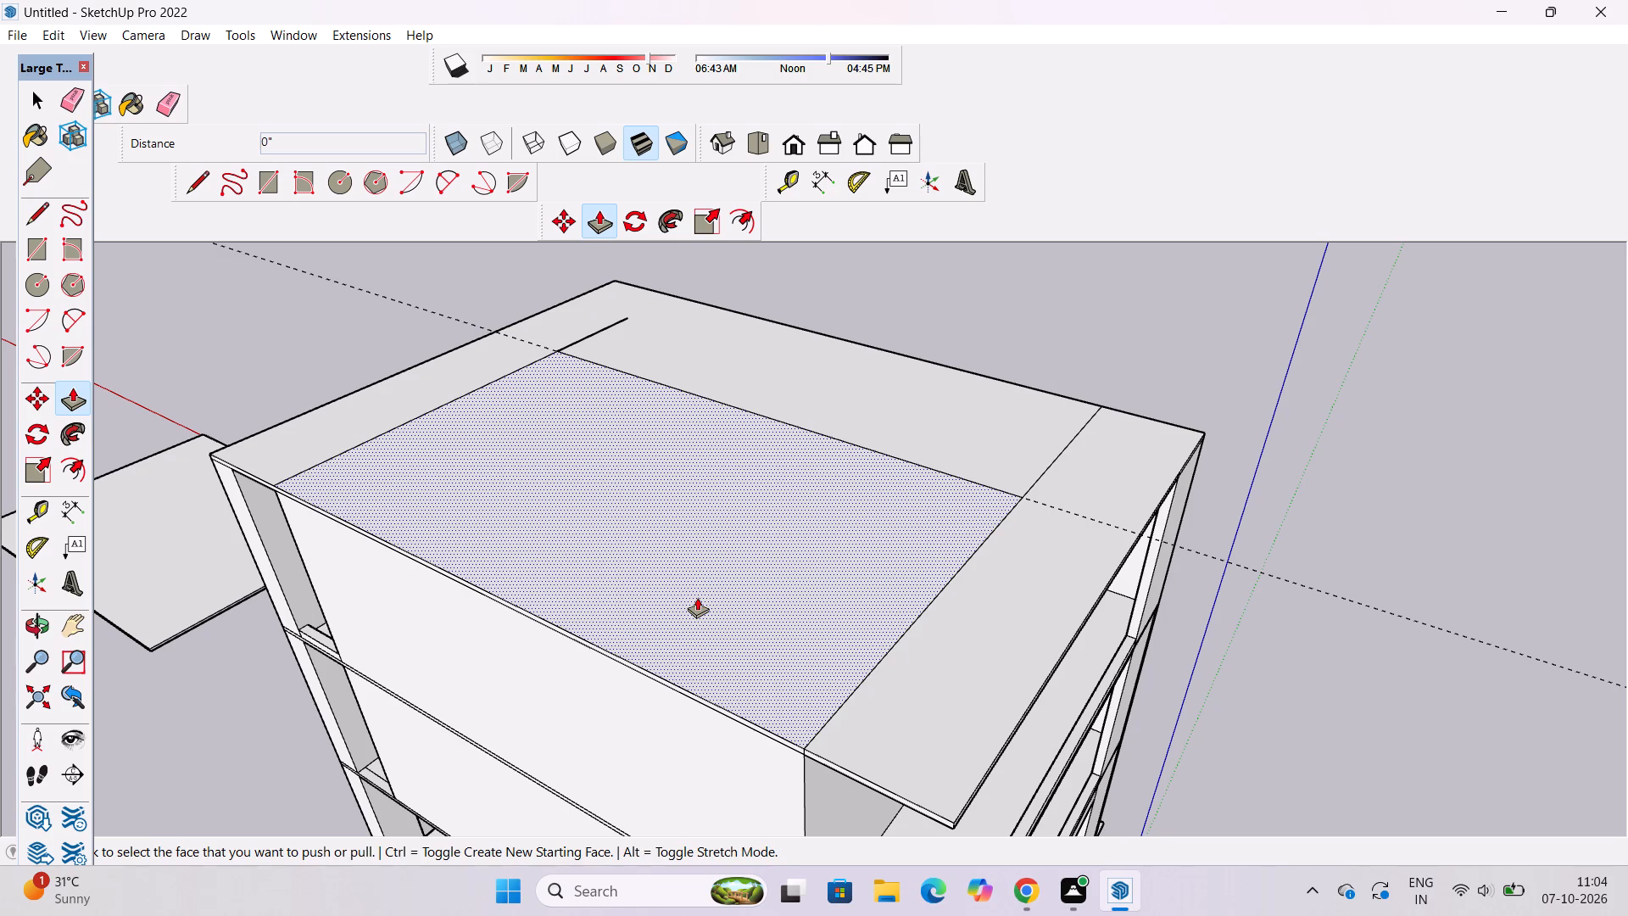
pyautogui.click(697, 597)
pyautogui.write("40'")
pyautogui.press('Return')
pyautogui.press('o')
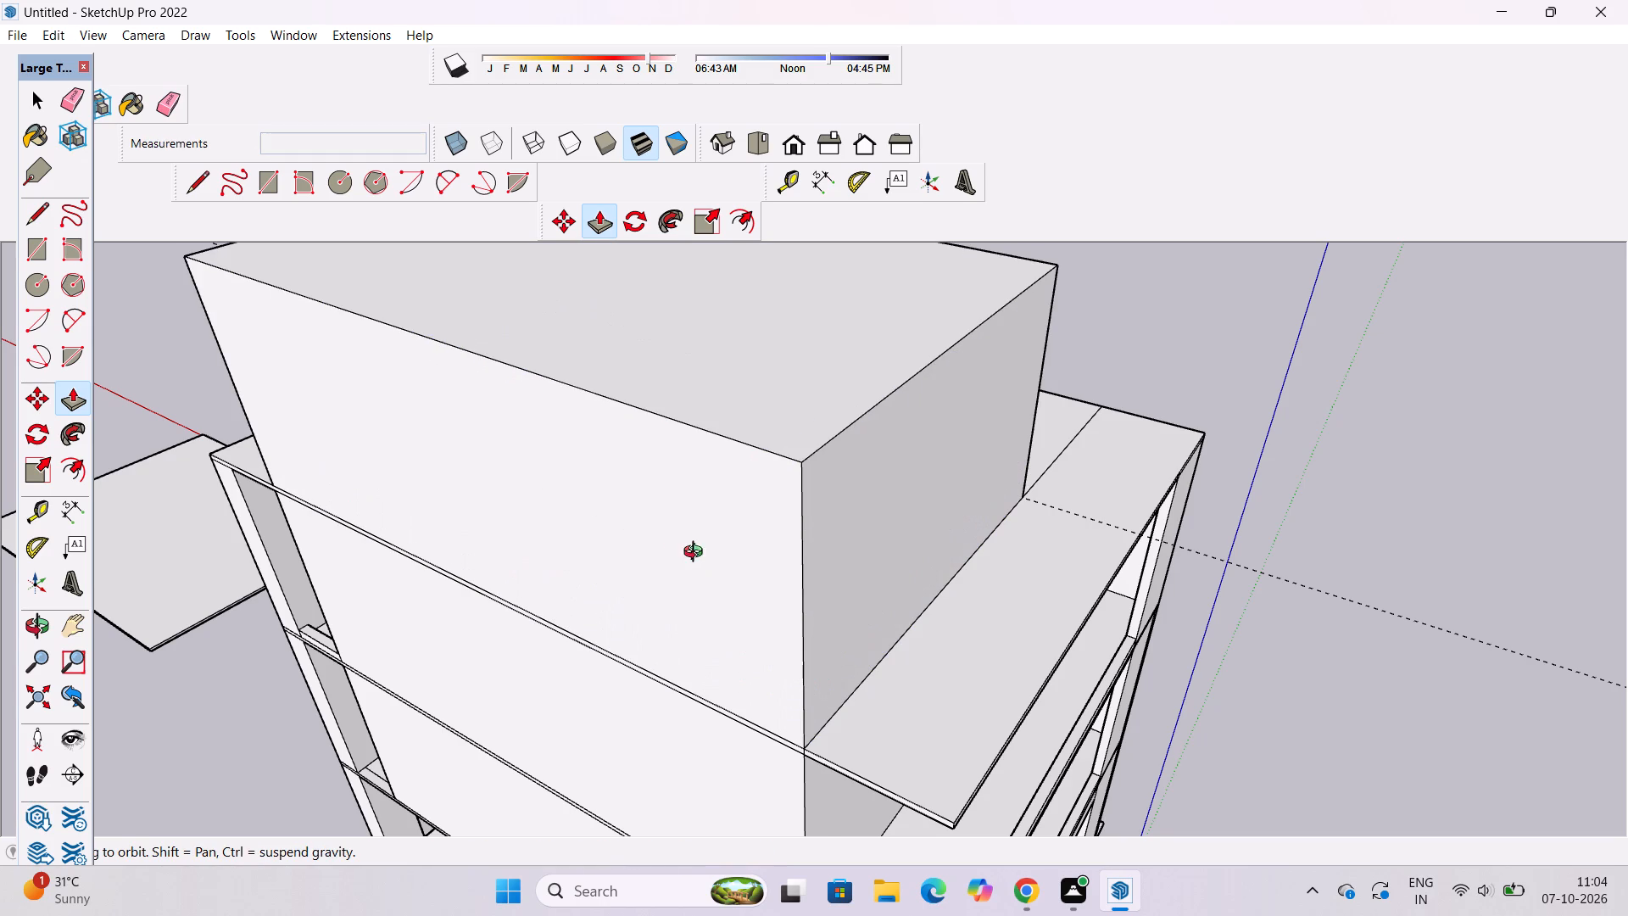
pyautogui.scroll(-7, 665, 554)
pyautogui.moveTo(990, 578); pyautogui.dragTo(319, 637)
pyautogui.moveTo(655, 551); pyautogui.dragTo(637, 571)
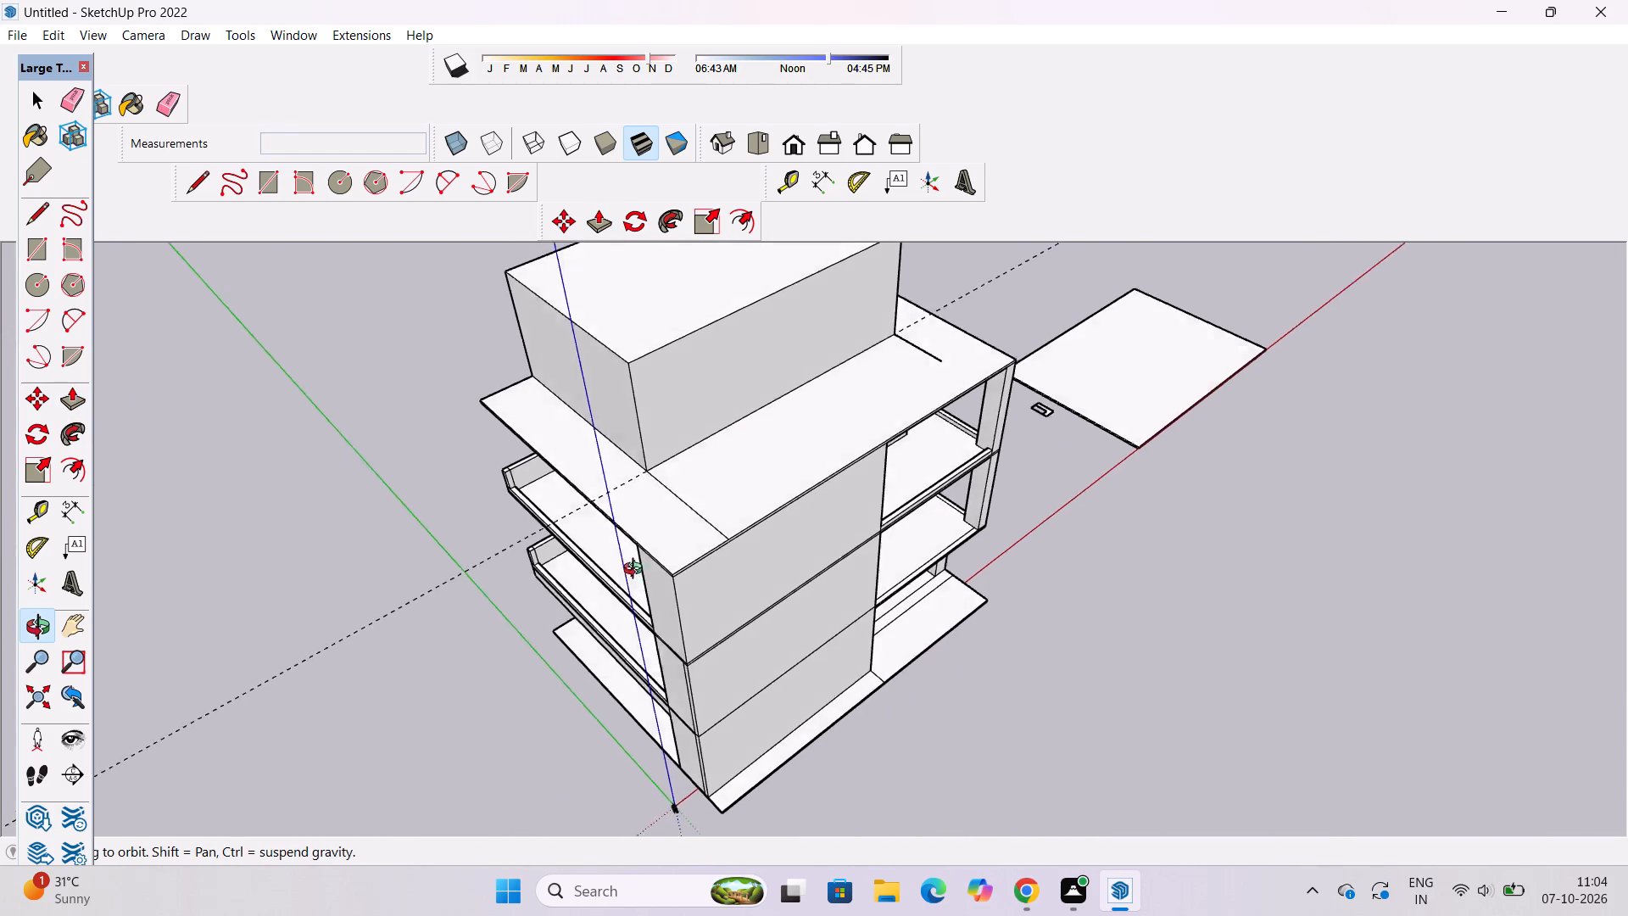
# Erase the leftover line segment on the terrace running forward from the upper block's front corner.
pyautogui.moveTo(637, 571); pyautogui.dragTo(616, 590)
pyautogui.scroll(4, 588, 550)
pyautogui.keyDown('shift'); pyautogui.moveTo(599, 550); pyautogui.dragTo(632, 555); pyautogui.keyUp('shift')
pyautogui.press('e')
pyautogui.moveTo(409, 582); pyautogui.dragTo(404, 609)
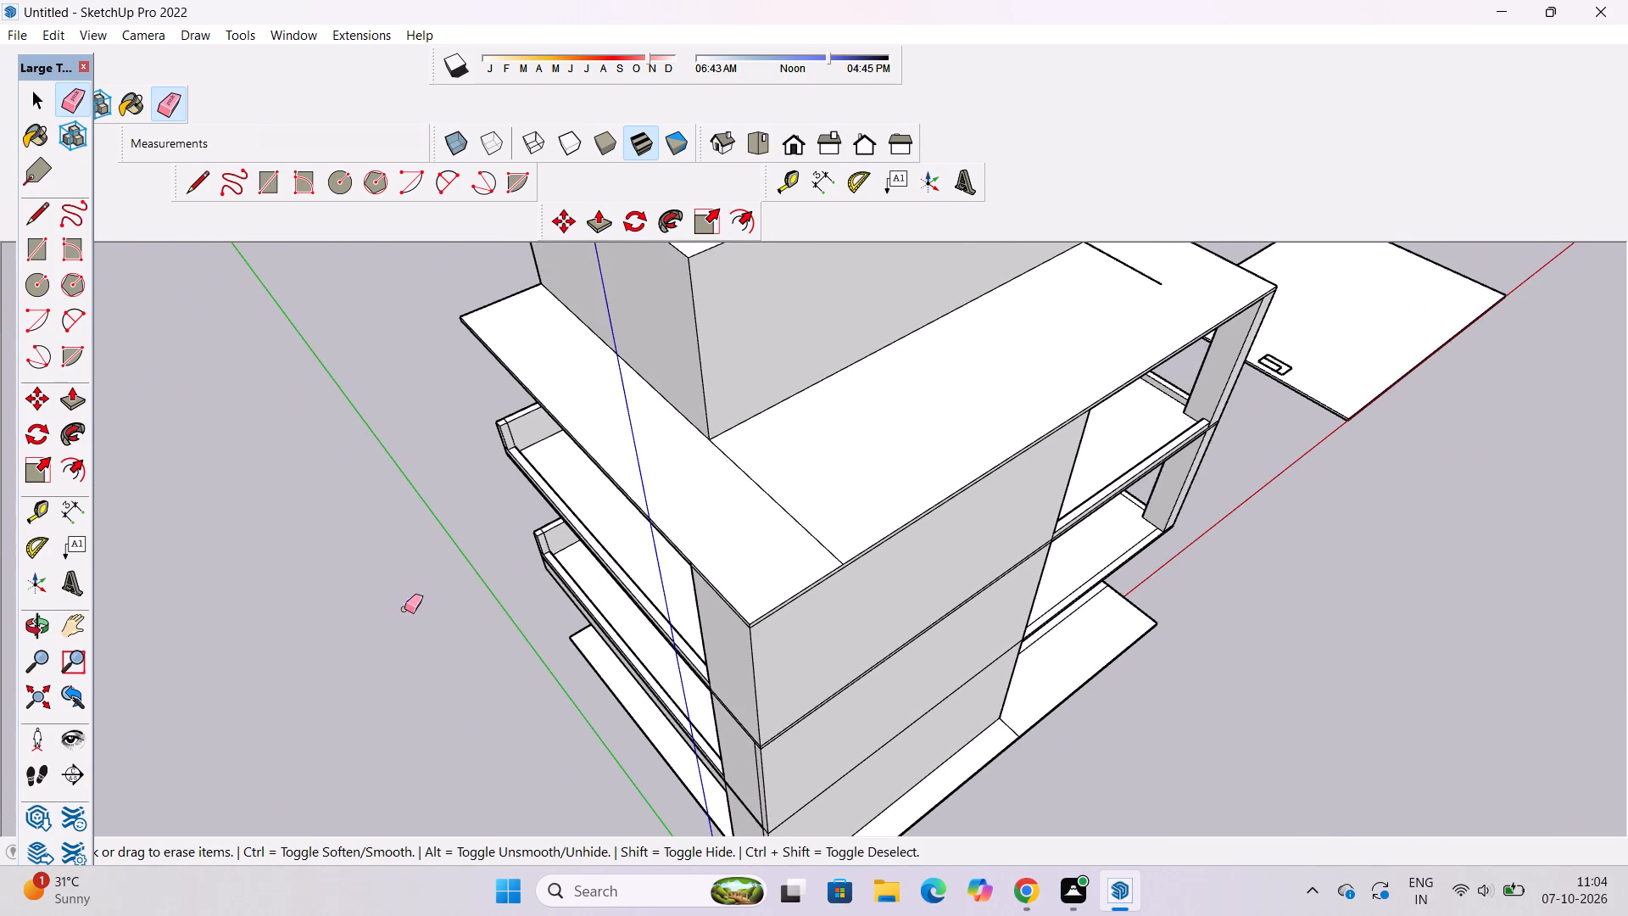
pyautogui.scroll(-4, 141, 601)
pyautogui.press('o')
pyautogui.scroll(-2, 482, 552)
pyautogui.keyDown('shift'); pyautogui.moveTo(644, 538); pyautogui.dragTo(646, 580); pyautogui.keyUp('shift')
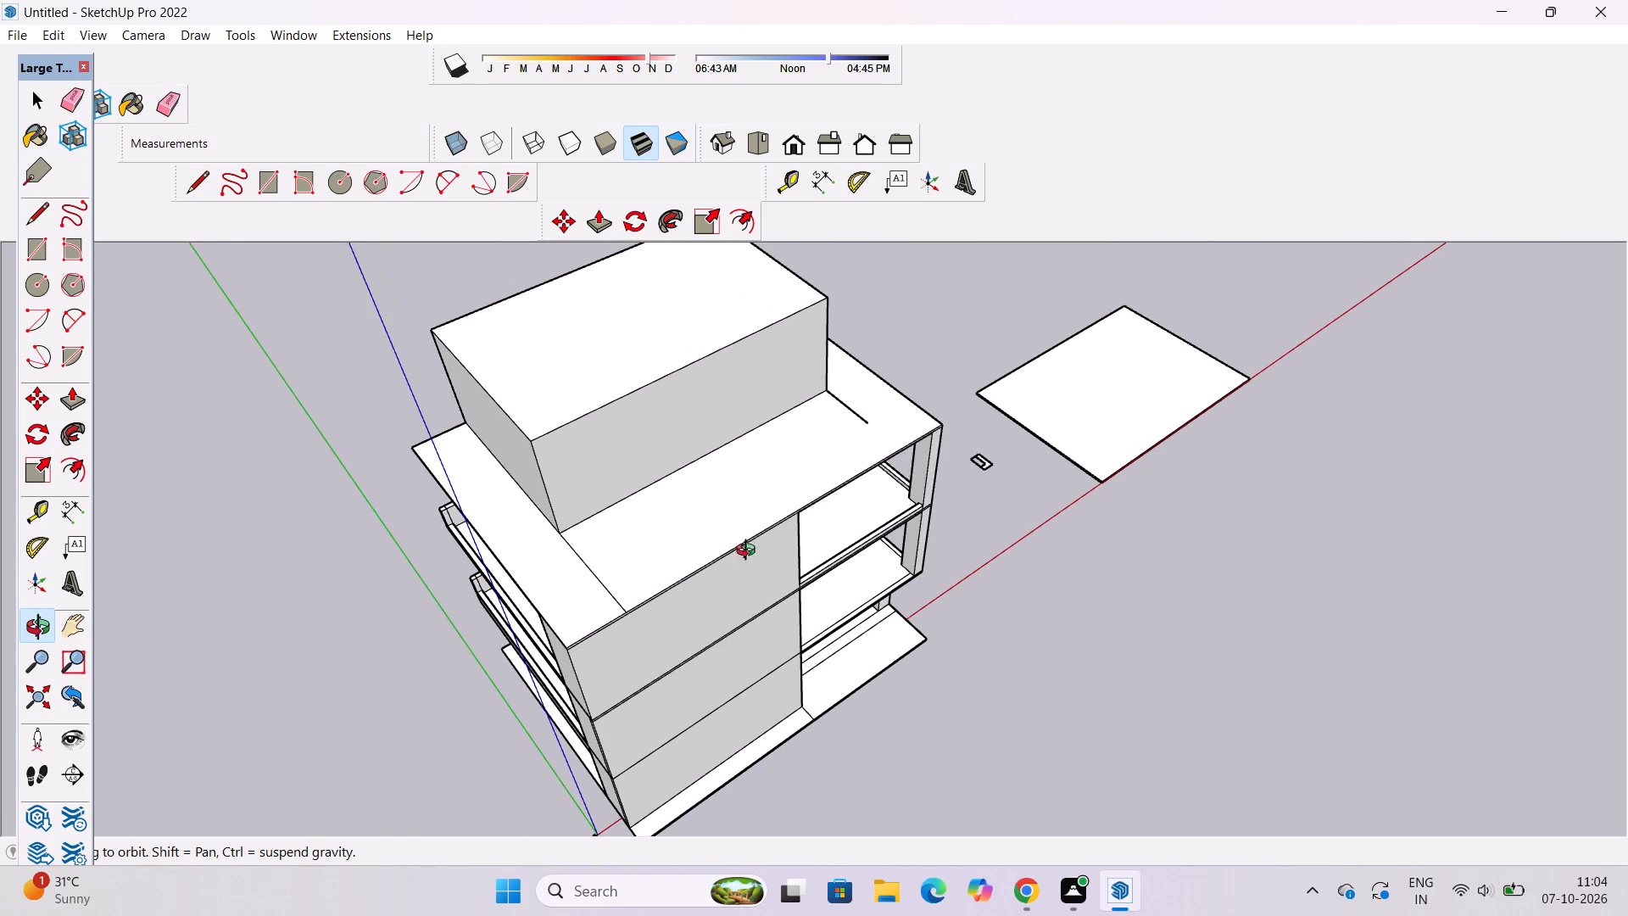
pyautogui.scroll(2, 929, 429)
pyautogui.keyDown('shift'); pyautogui.moveTo(937, 458); pyautogui.dragTo(928, 501); pyautogui.keyUp('shift')
pyautogui.moveTo(918, 511); pyautogui.dragTo(732, 530)
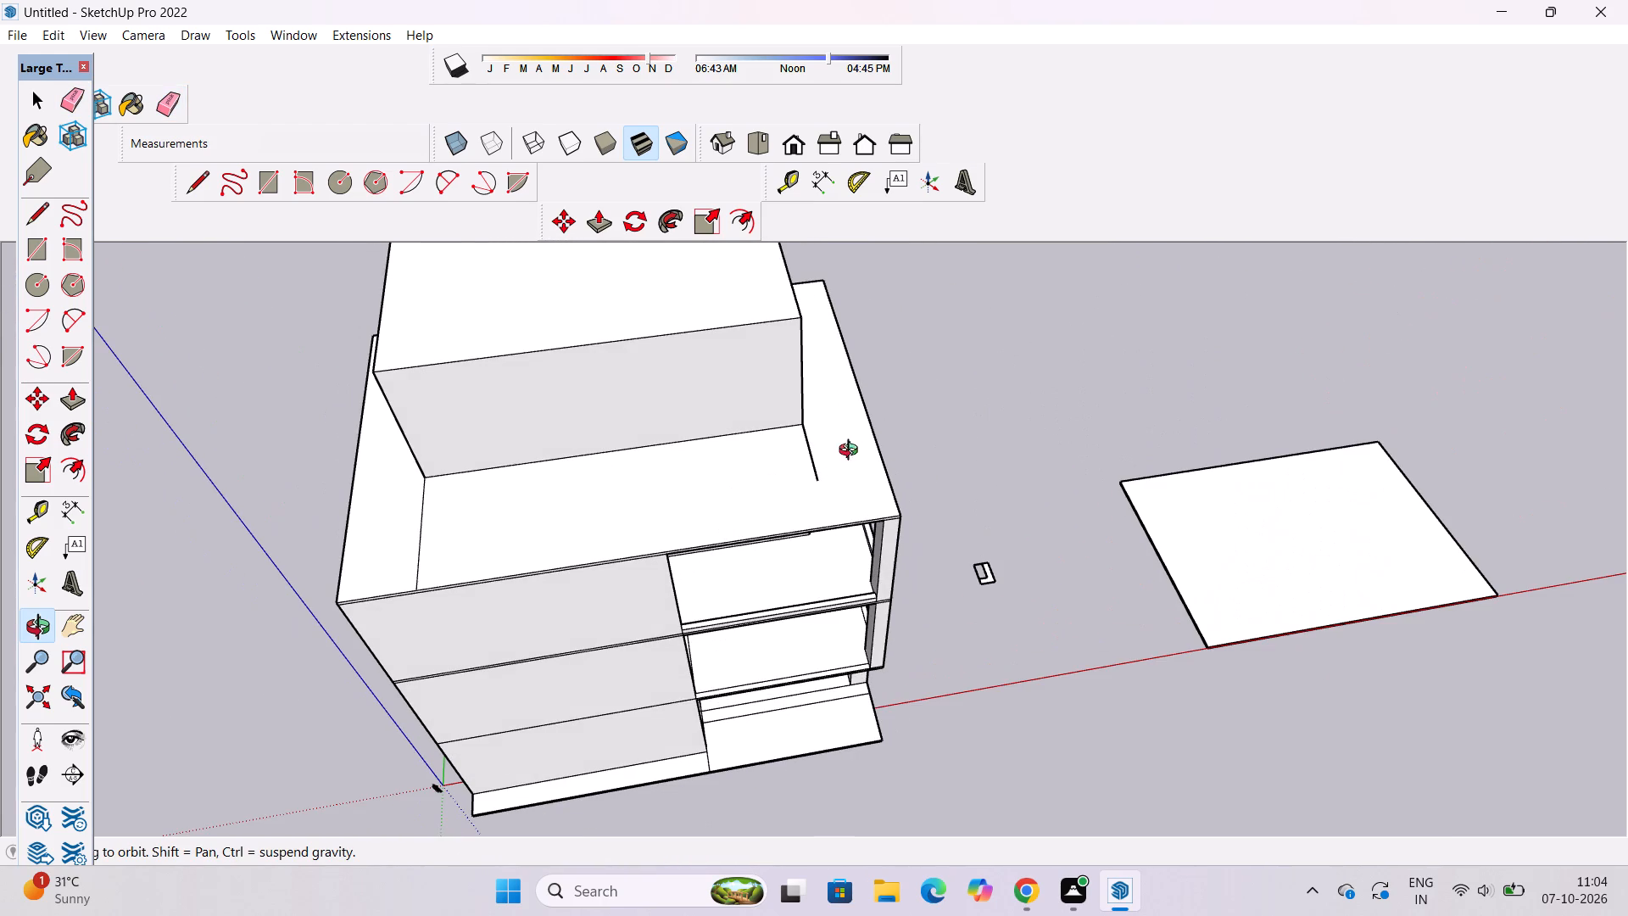
pyautogui.scroll(4, 806, 444)
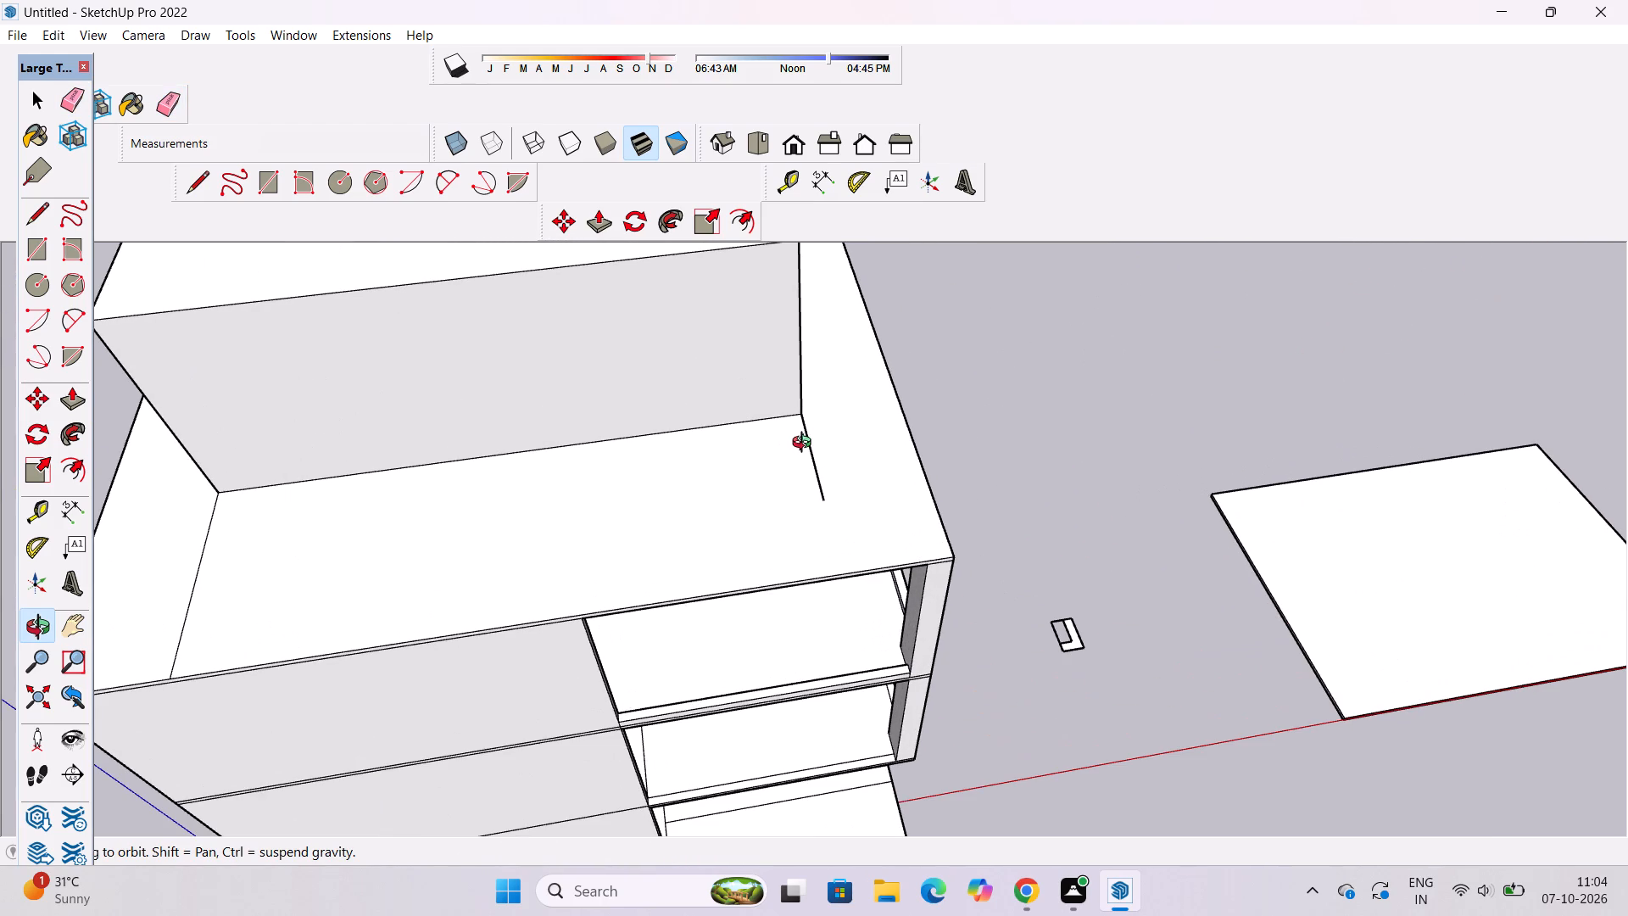
pyautogui.keyDown('shift'); pyautogui.click(828, 465); pyautogui.keyUp('shift')
pyautogui.scroll(-3, 828, 475)
pyautogui.moveTo(840, 505); pyautogui.dragTo(764, 521)
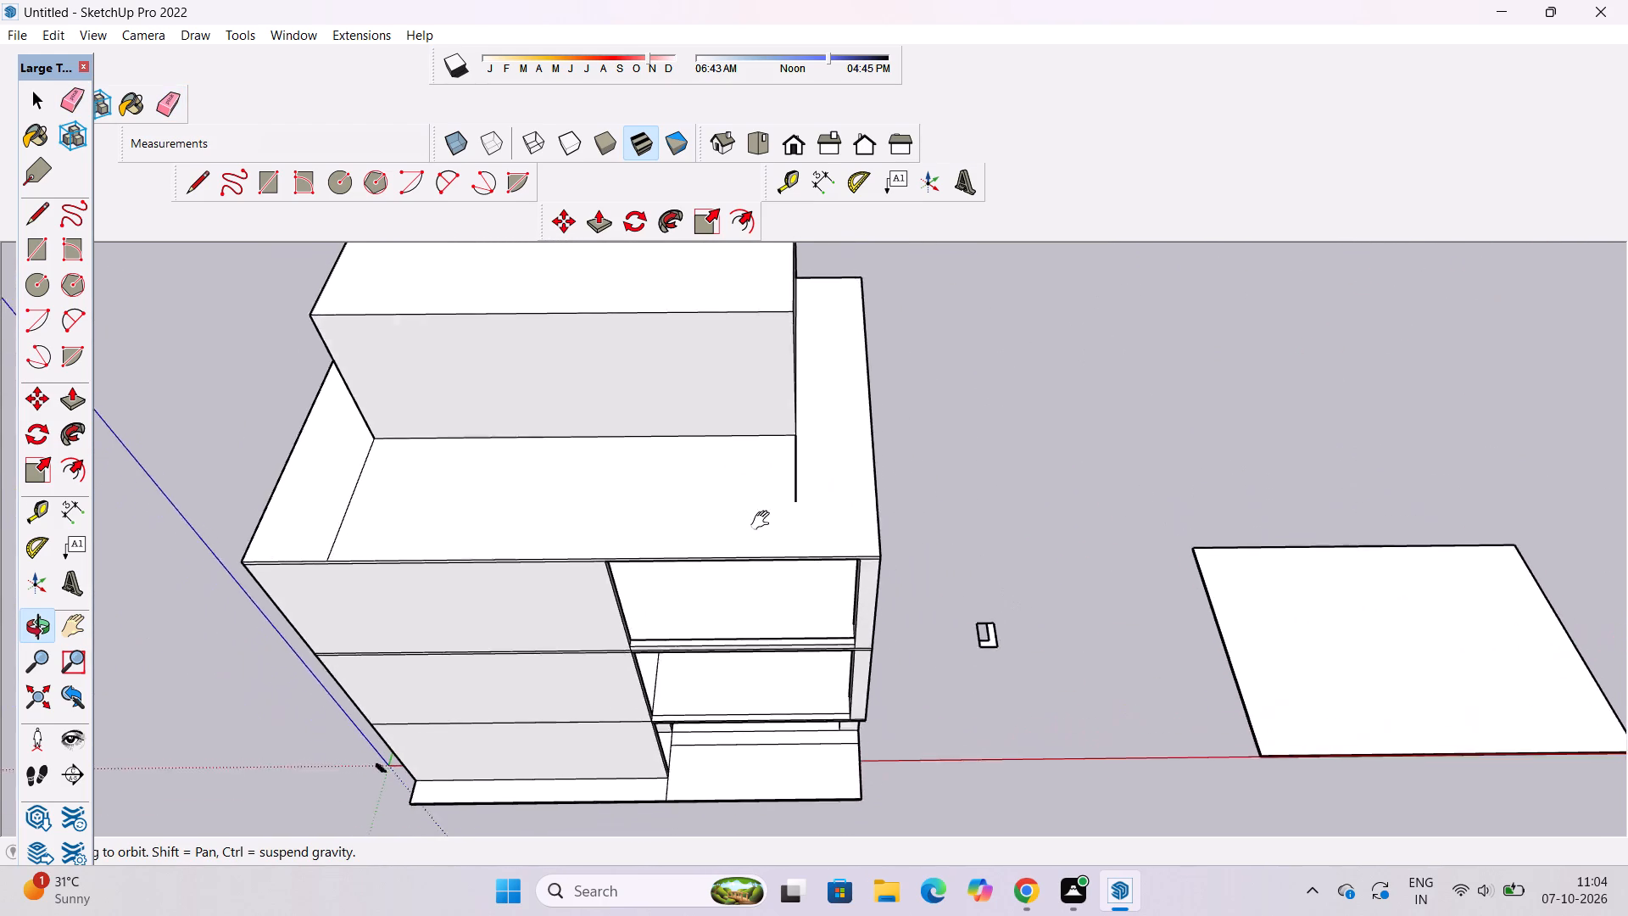
pyautogui.moveTo(764, 521); pyautogui.dragTo(754, 597)
pyautogui.scroll(2, 779, 527)
pyautogui.moveTo(769, 554); pyautogui.dragTo(780, 524)
pyautogui.press('e')
pyautogui.moveTo(815, 500); pyautogui.dragTo(782, 530)
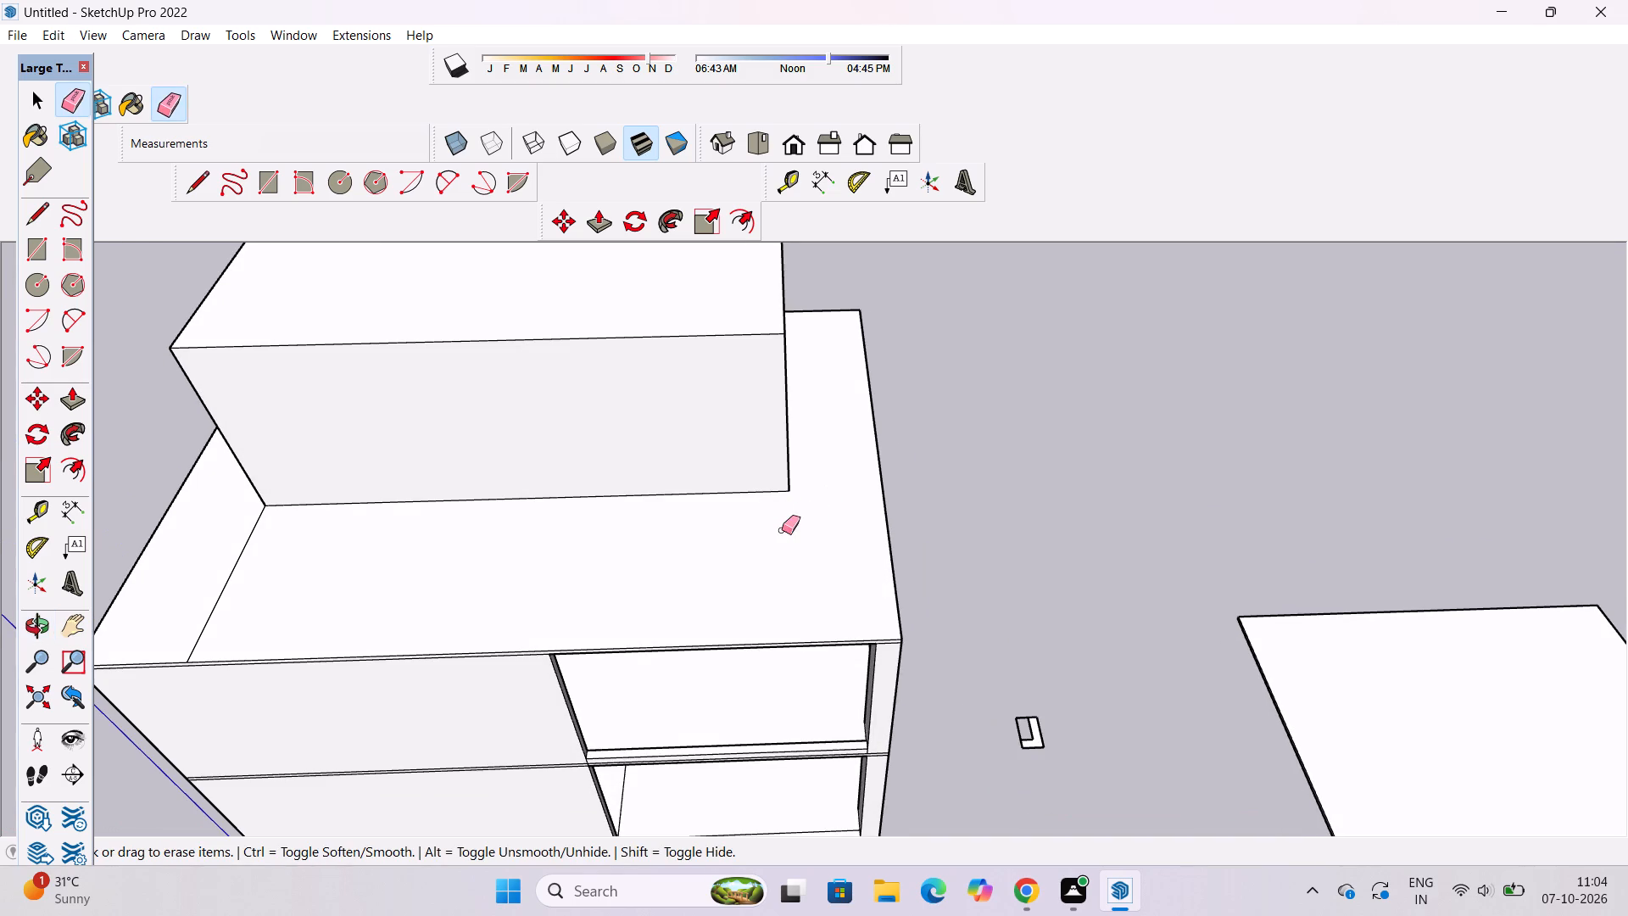
pyautogui.press('space')
# Examine the upper block and the surrounding terrace from several sides.
pyautogui.press('o')
pyautogui.keyDown('shift'); pyautogui.moveTo(802, 511); pyautogui.dragTo(768, 588); pyautogui.keyUp('shift')
pyautogui.scroll(-4, 830, 526)
pyautogui.moveTo(840, 515); pyautogui.dragTo(778, 617)
pyautogui.scroll(4, 784, 494)
pyautogui.moveTo(833, 534); pyautogui.dragTo(722, 593)
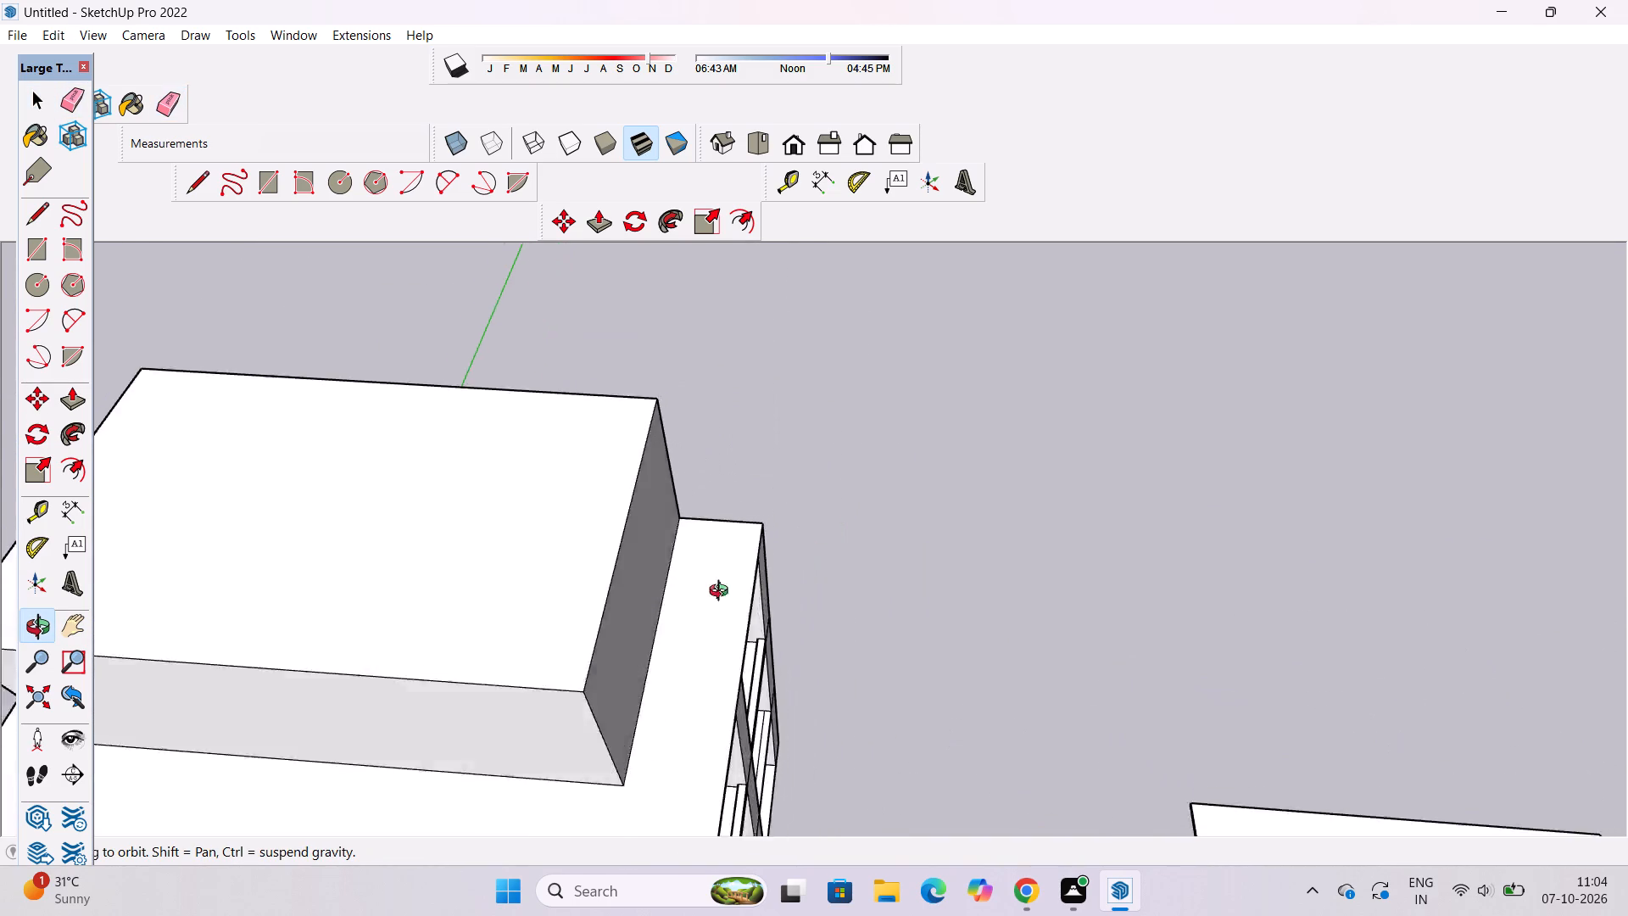
pyautogui.moveTo(722, 593); pyautogui.dragTo(565, 610)
pyautogui.scroll(1, 566, 557)
pyautogui.moveTo(566, 556); pyautogui.dragTo(887, 464)
pyautogui.scroll(-4, 900, 450)
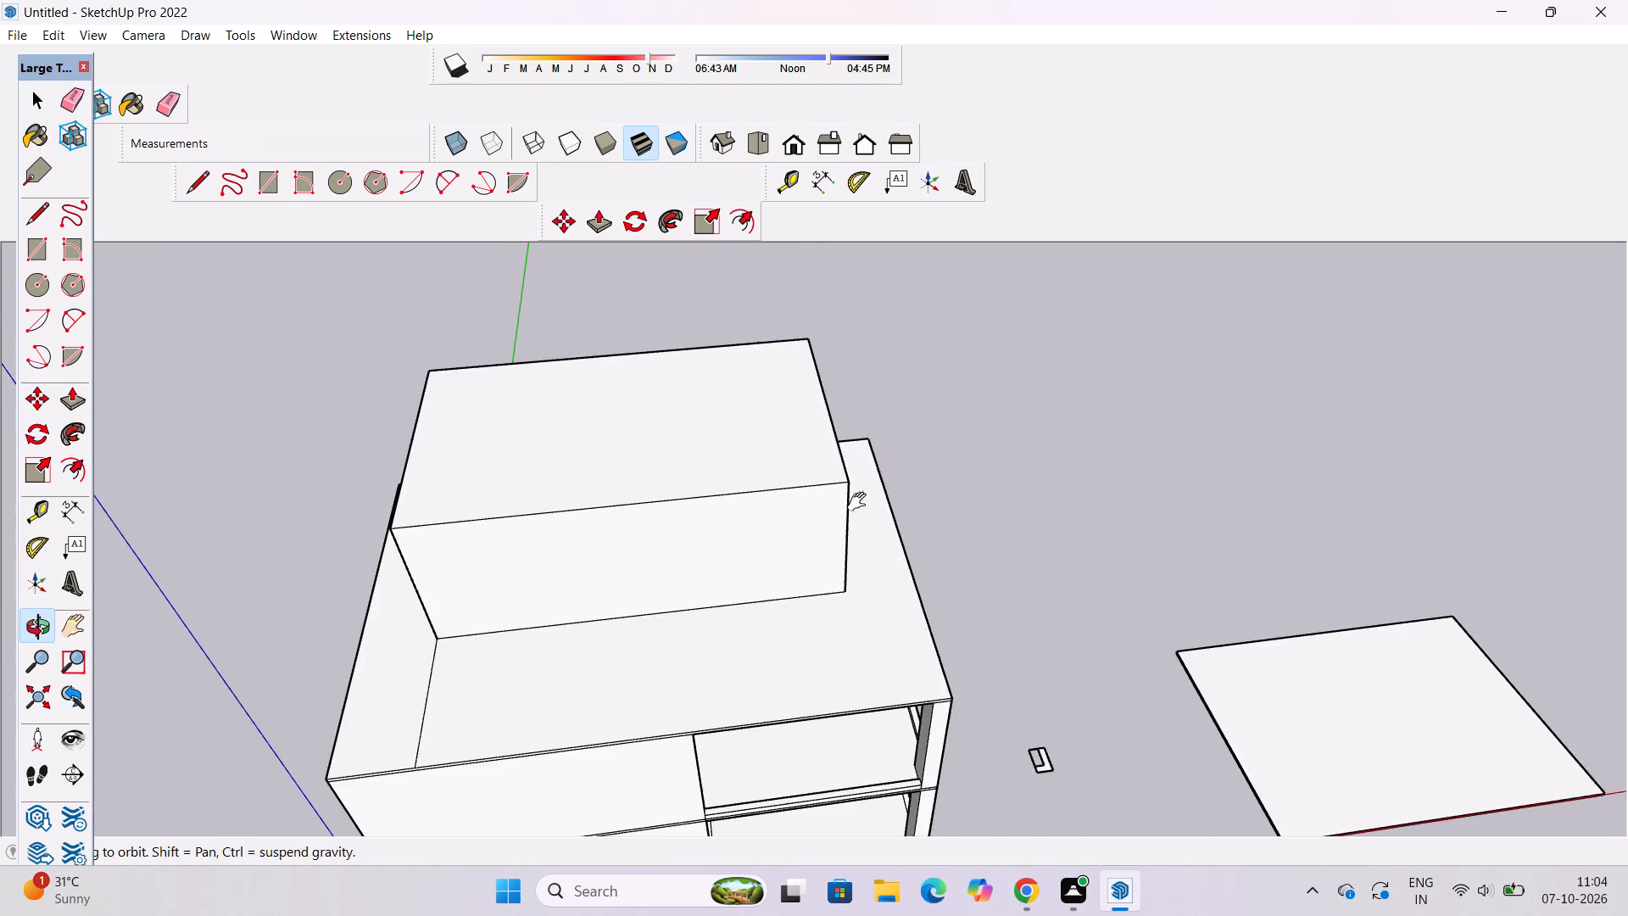
pyautogui.keyDown('shift'); pyautogui.moveTo(861, 502); pyautogui.dragTo(831, 471); pyautogui.keyUp('shift')
pyautogui.moveTo(791, 452); pyautogui.dragTo(861, 415)
pyautogui.keyDown('shift'); pyautogui.moveTo(886, 507); pyautogui.dragTo(814, 454); pyautogui.keyUp('shift')
pyautogui.moveTo(807, 482); pyautogui.dragTo(886, 414)
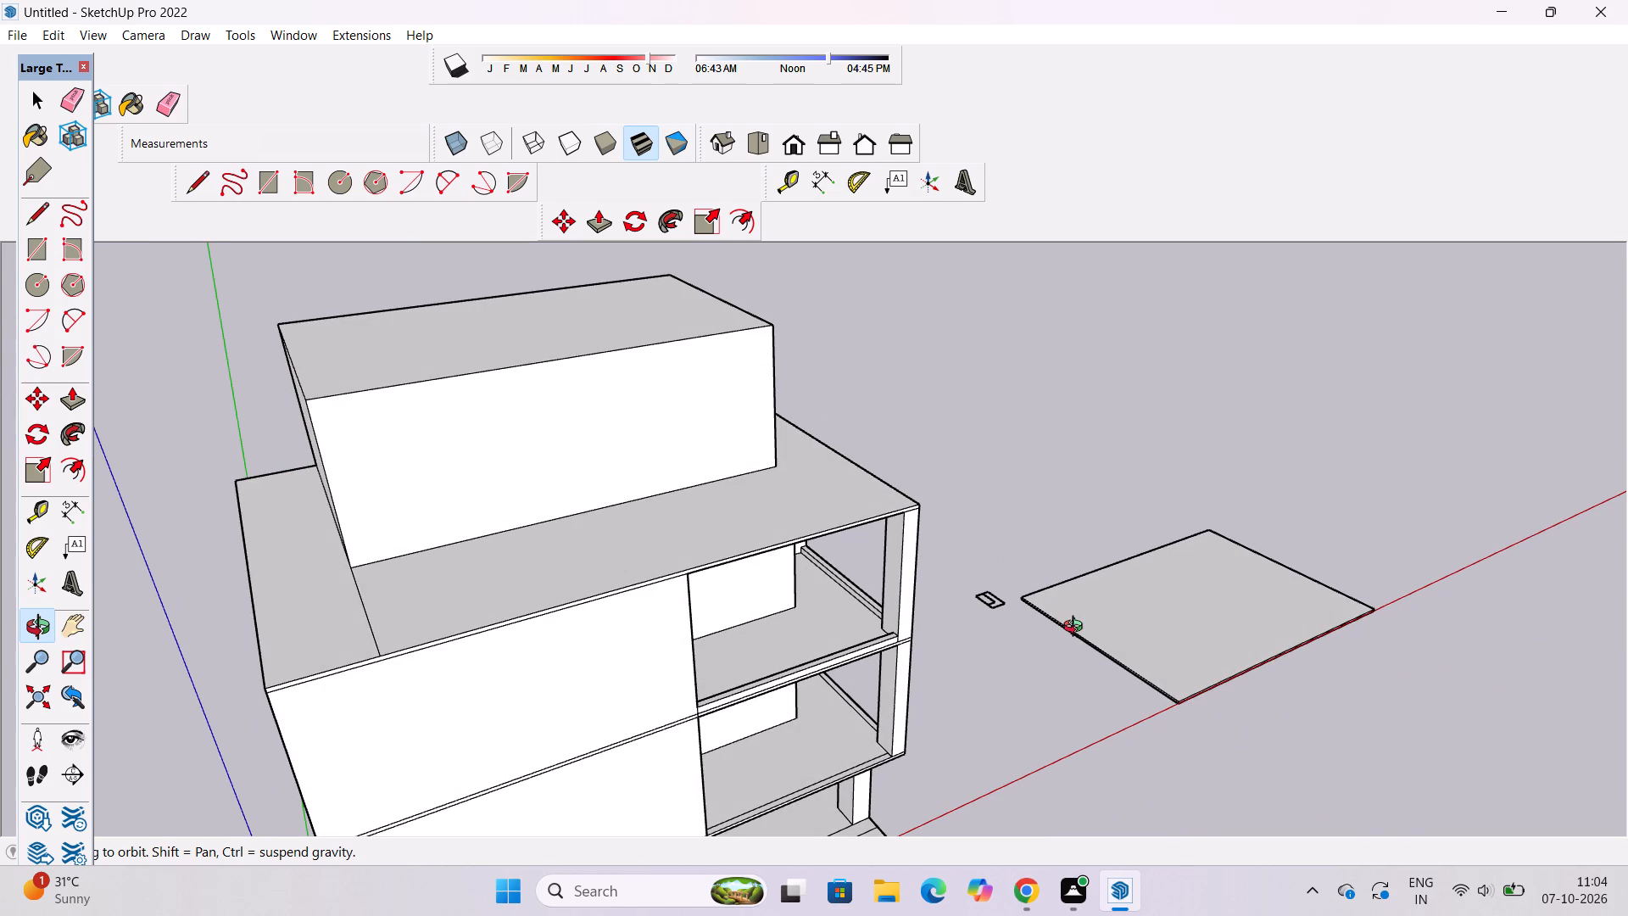
# Copy the loose ground-level slab onto the upper block, aligning its bottom corner with the block's top rear corner on the balcony side.
pyautogui.press('space')
pyautogui.click(1104, 651)
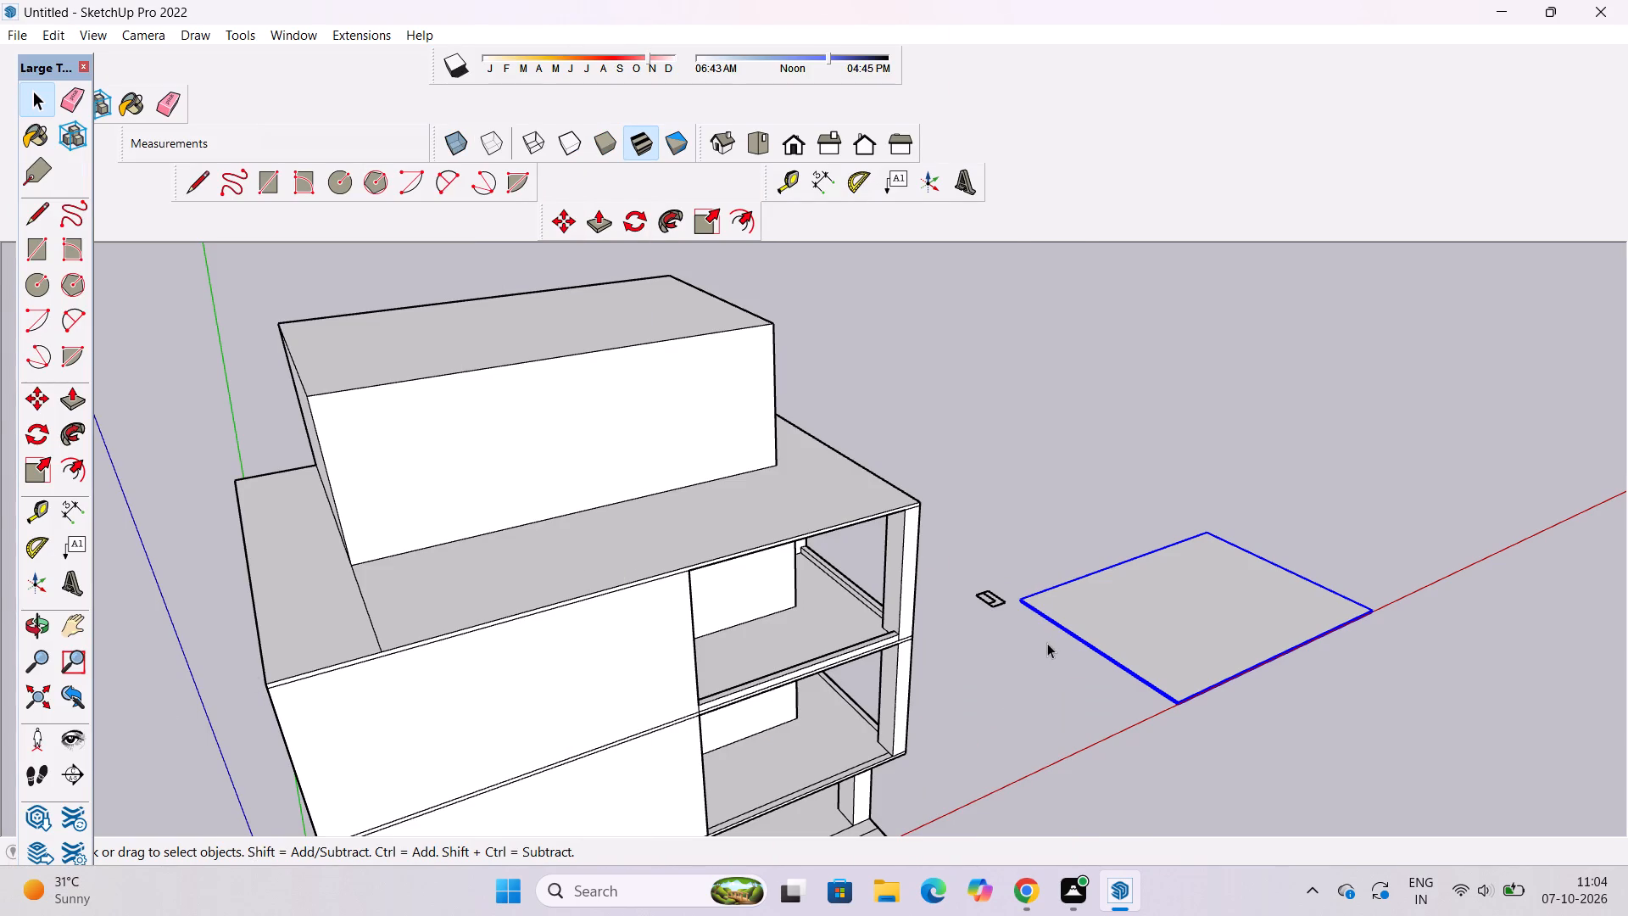
pyautogui.press('o')
pyautogui.moveTo(1004, 646); pyautogui.dragTo(1075, 606)
pyautogui.scroll(5, 1037, 640)
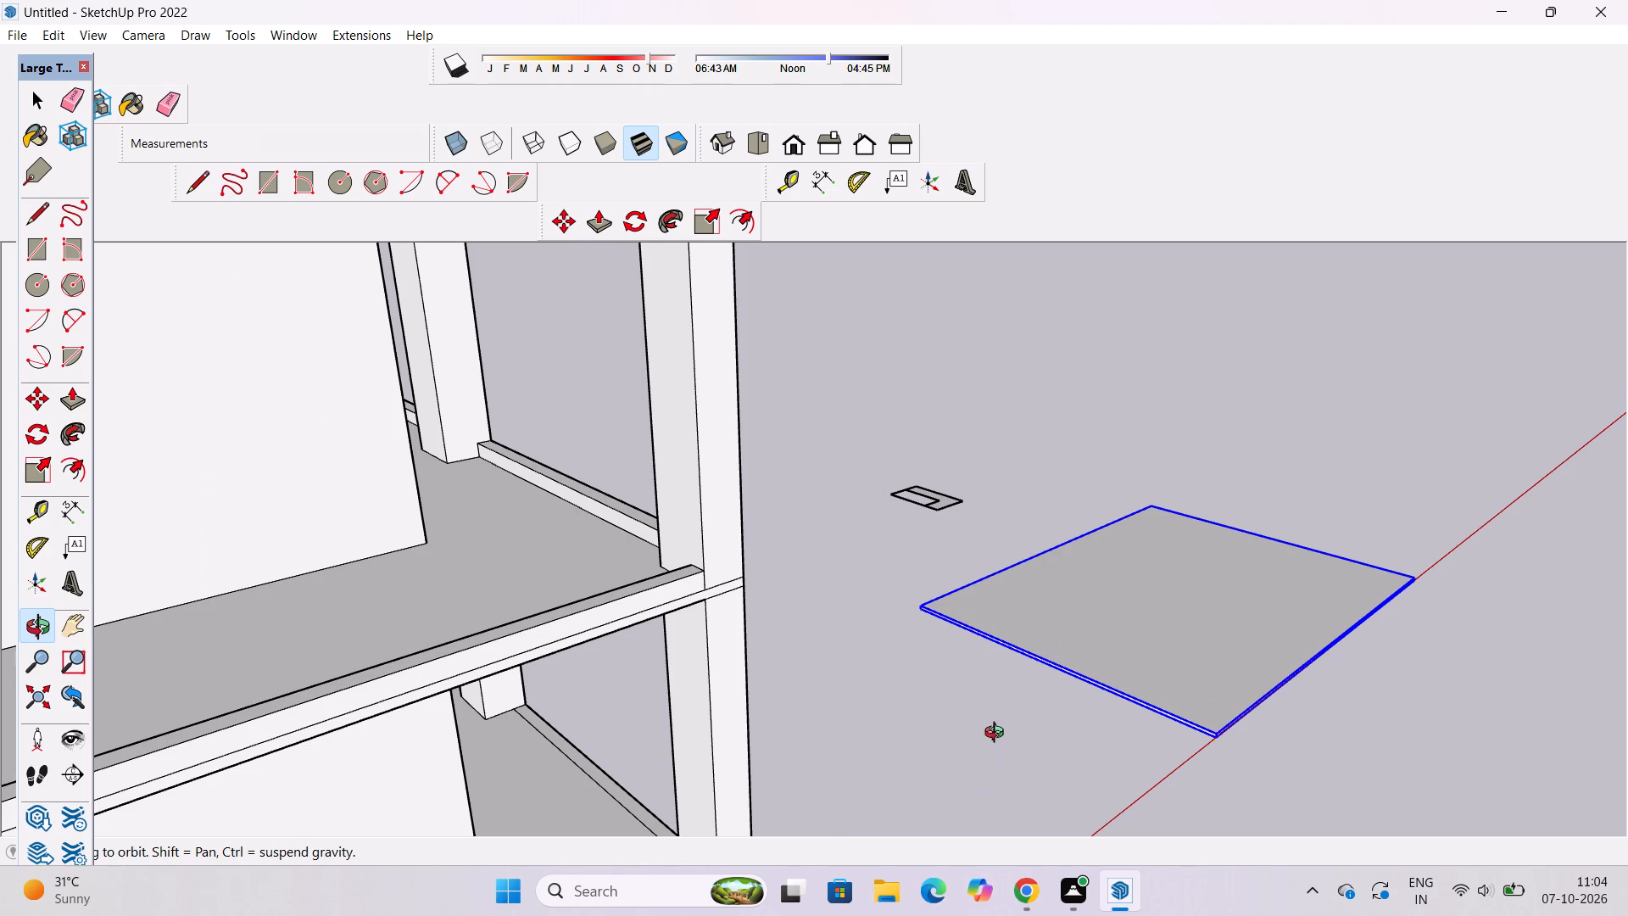
pyautogui.press('m')
pyautogui.scroll(15, 923, 636)
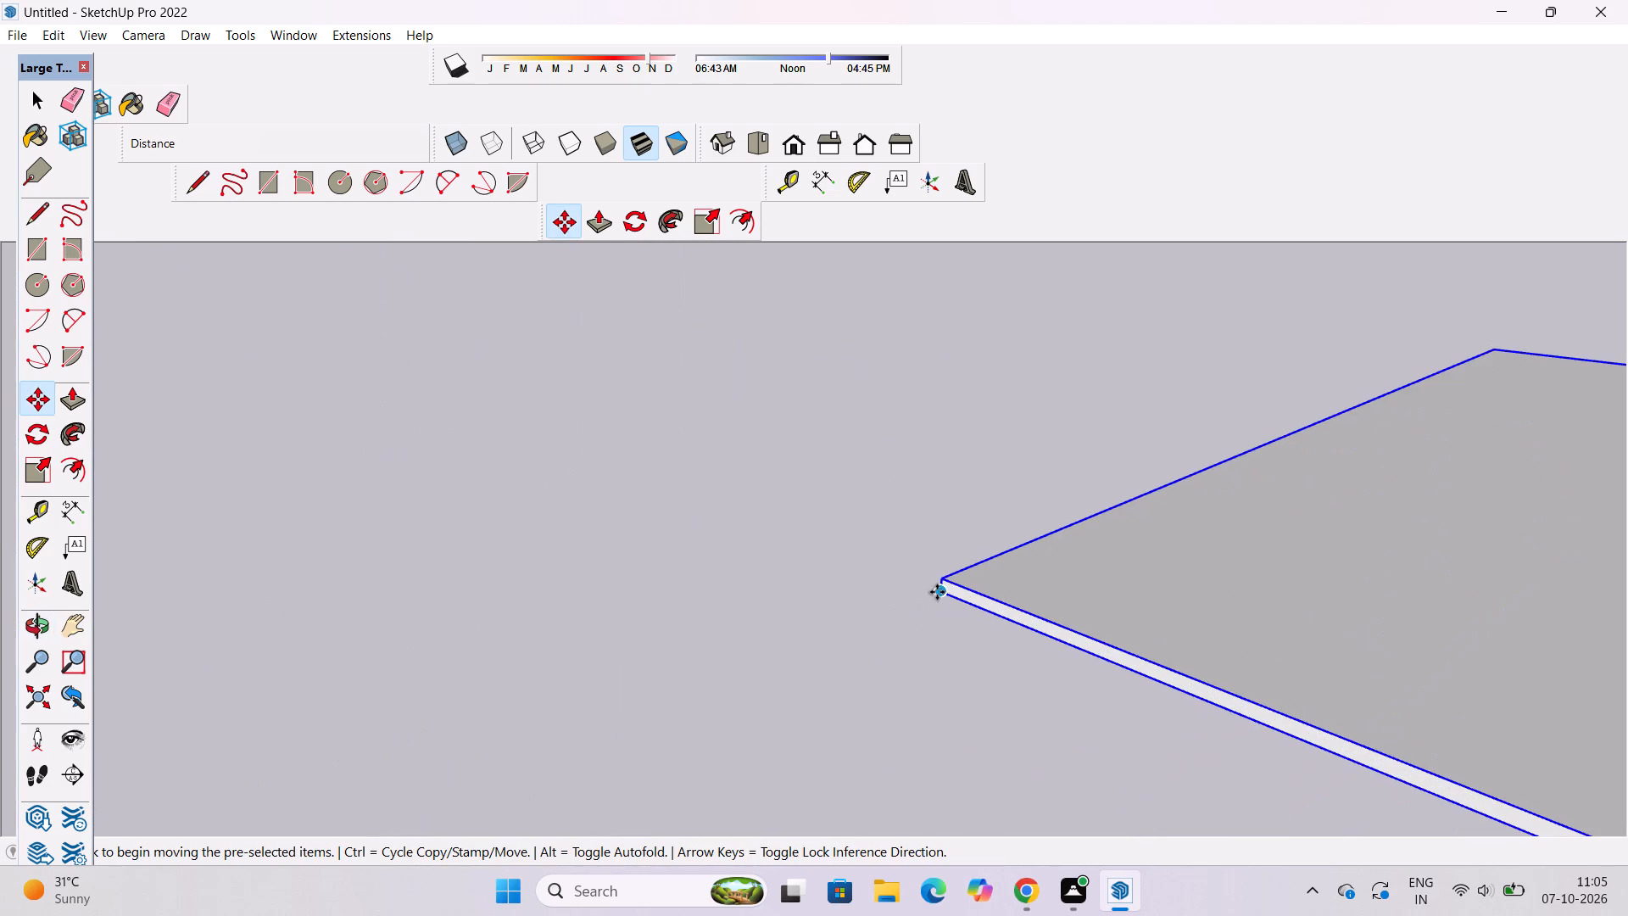
pyautogui.click(937, 592)
pyautogui.scroll(-17, 1020, 606)
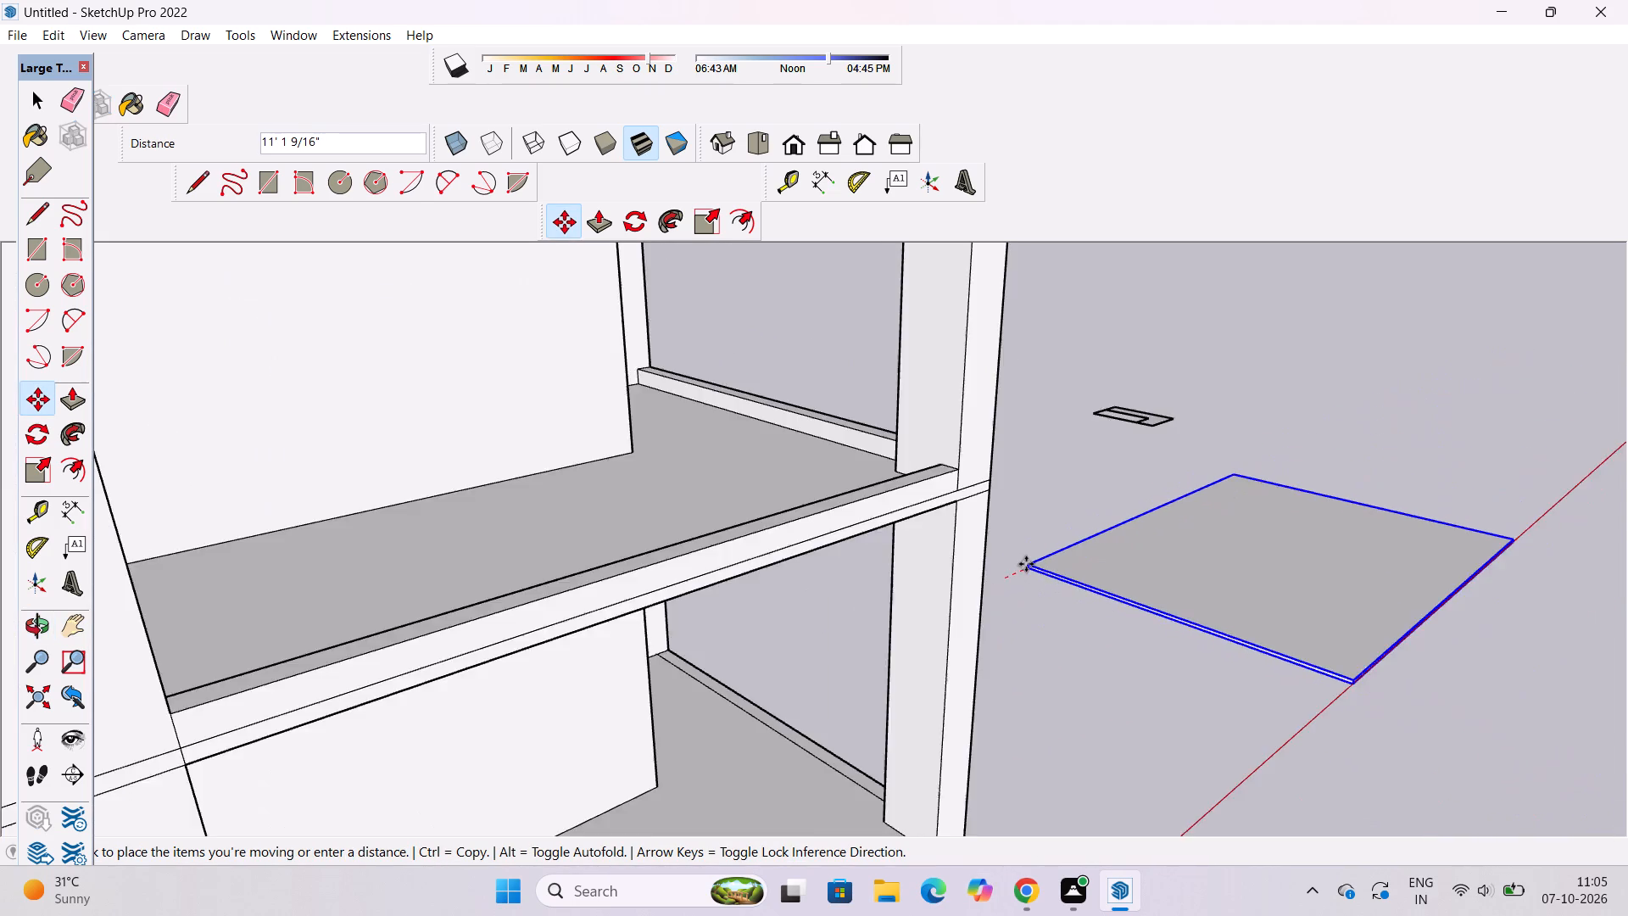
pyautogui.scroll(-8, 1026, 564)
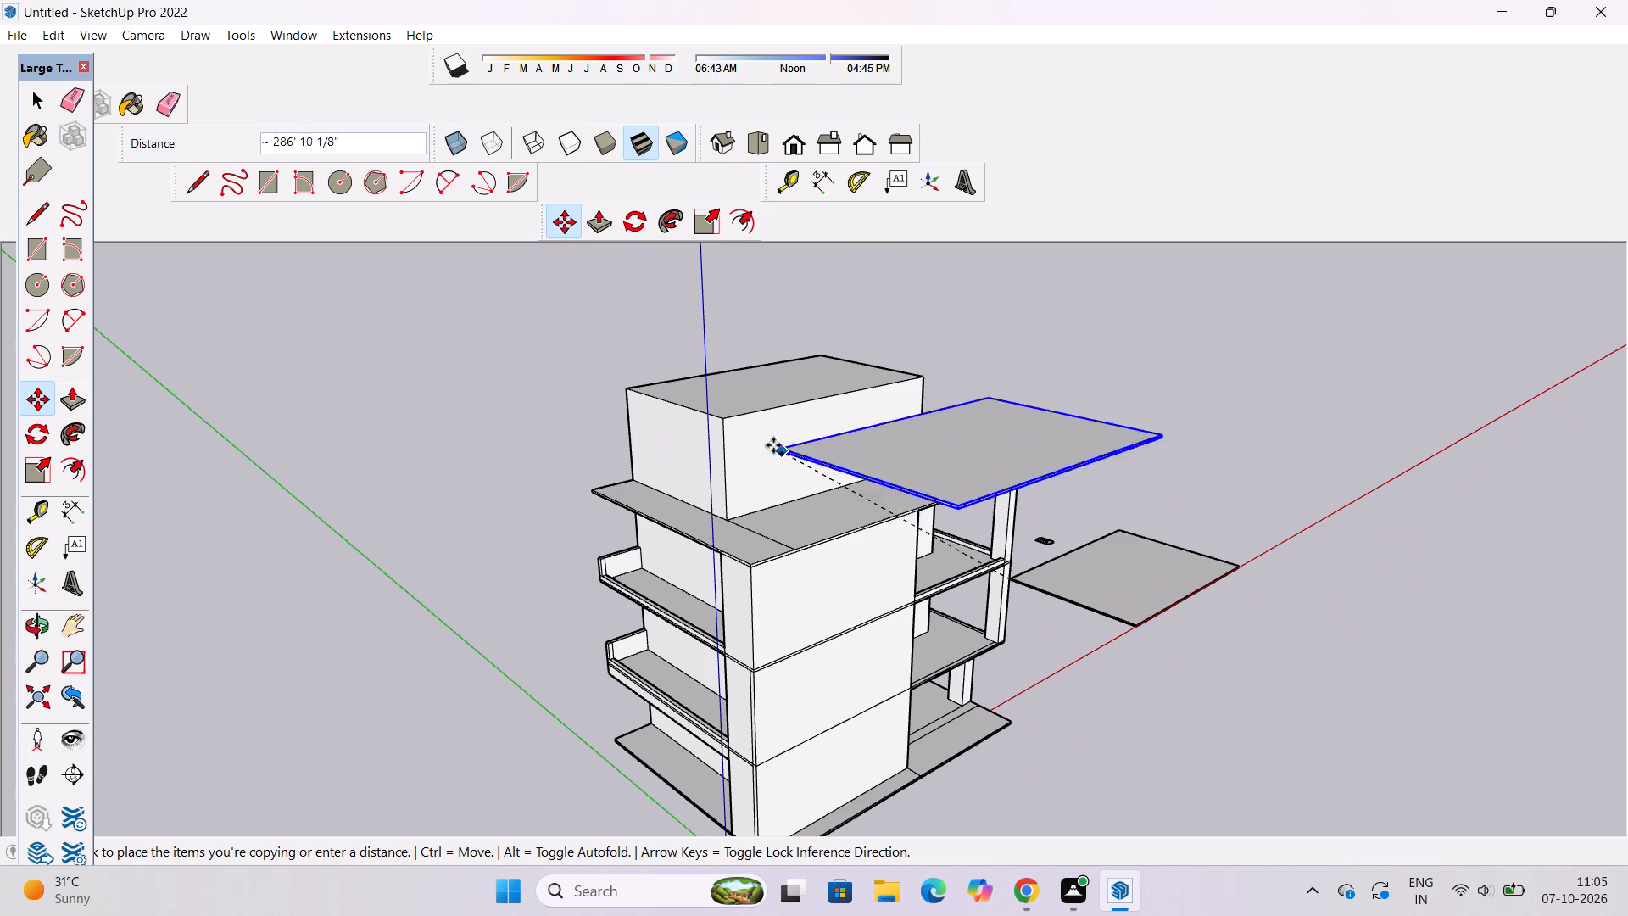
pyautogui.scroll(8, 593, 376)
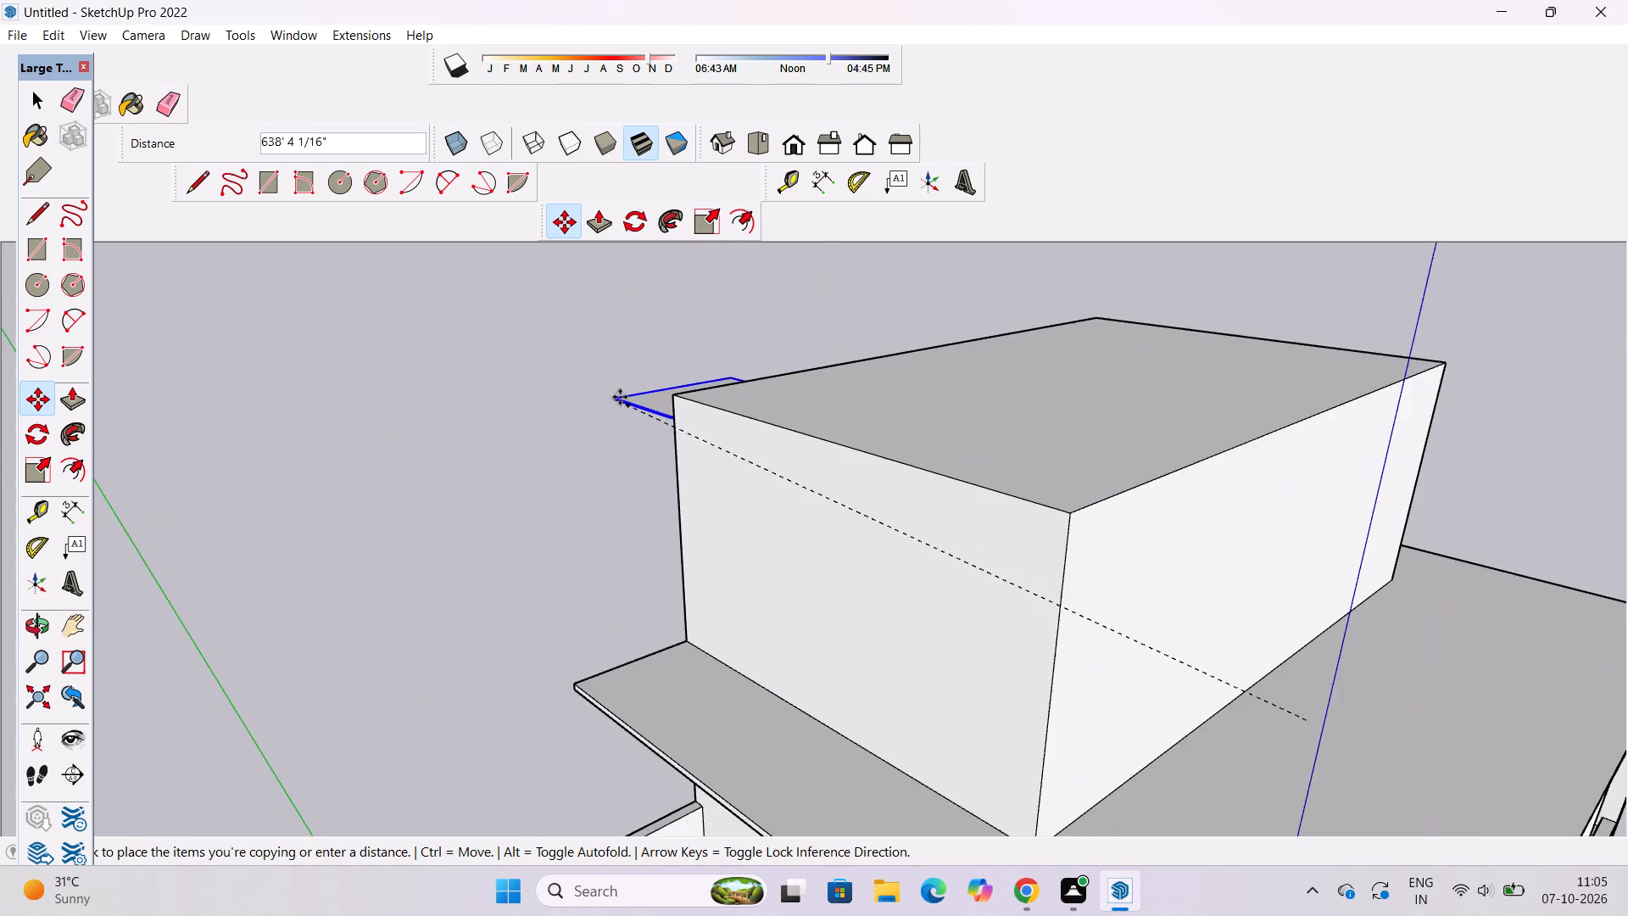
pyautogui.scroll(4, 639, 391)
pyautogui.click(716, 399)
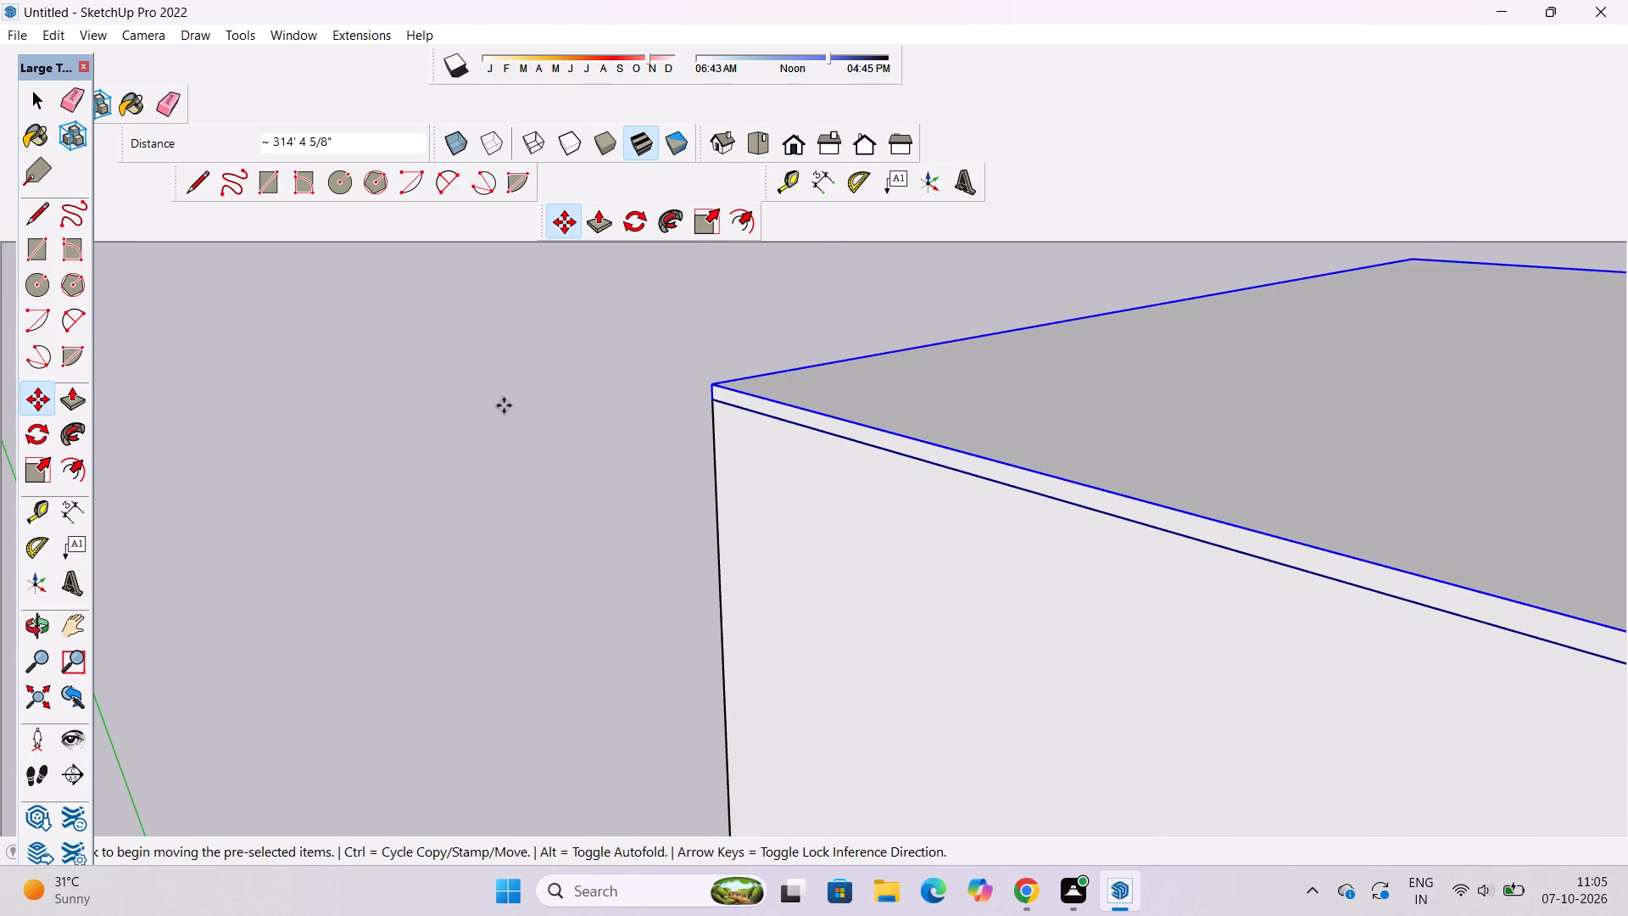
pyautogui.press('space')
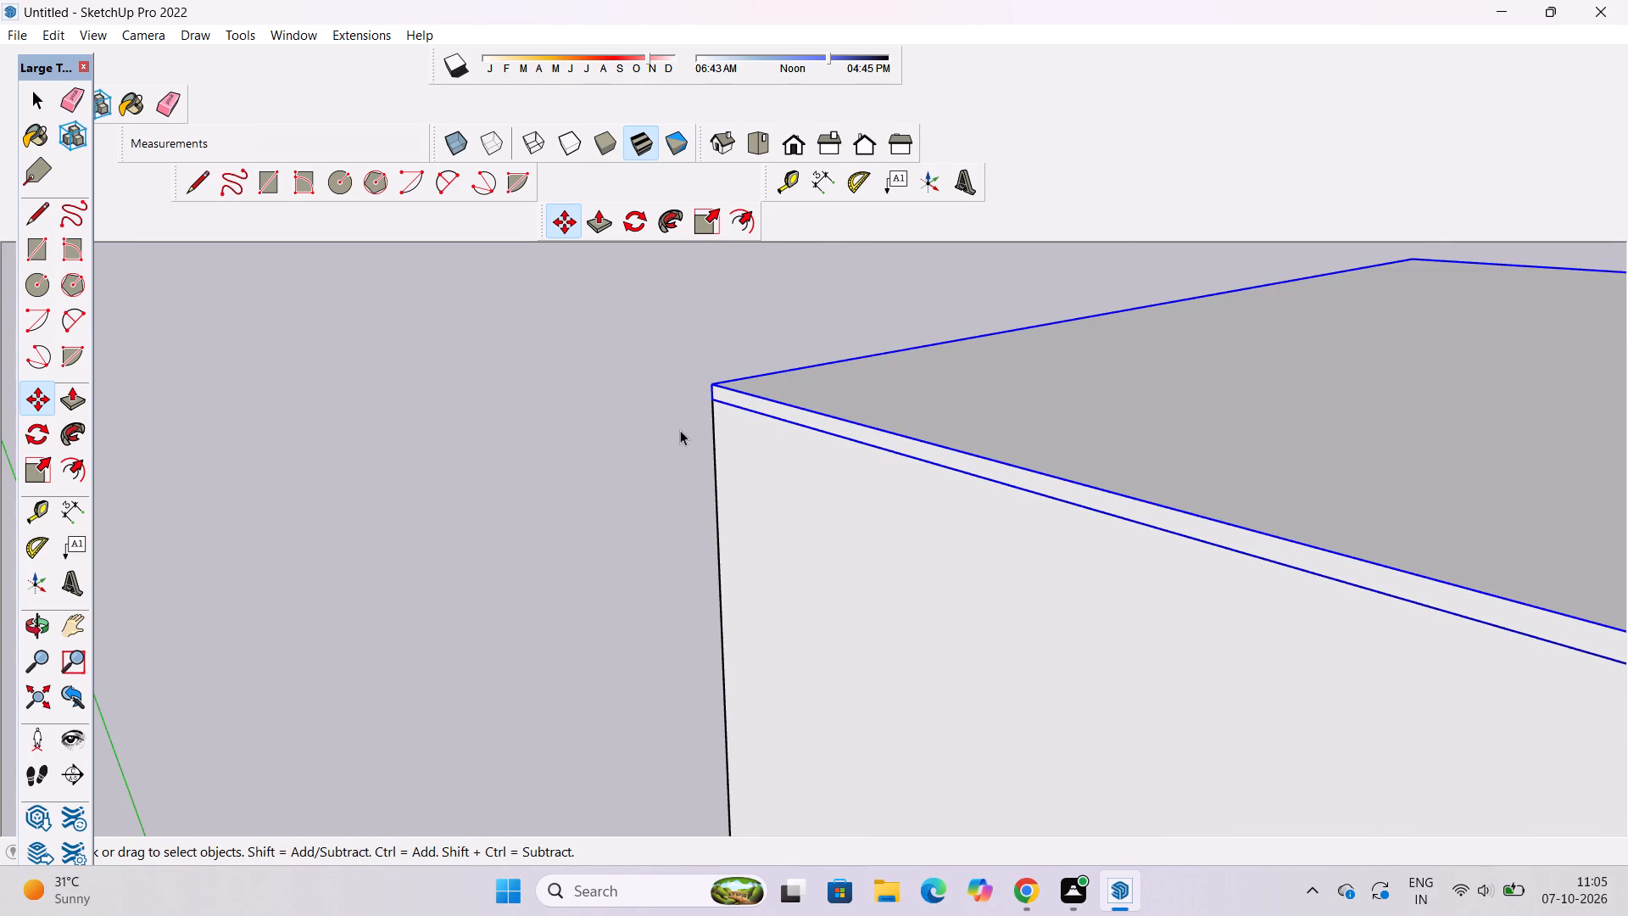
# Explode the slab copy on top of the upper block.
pyautogui.rightClick(864, 441)
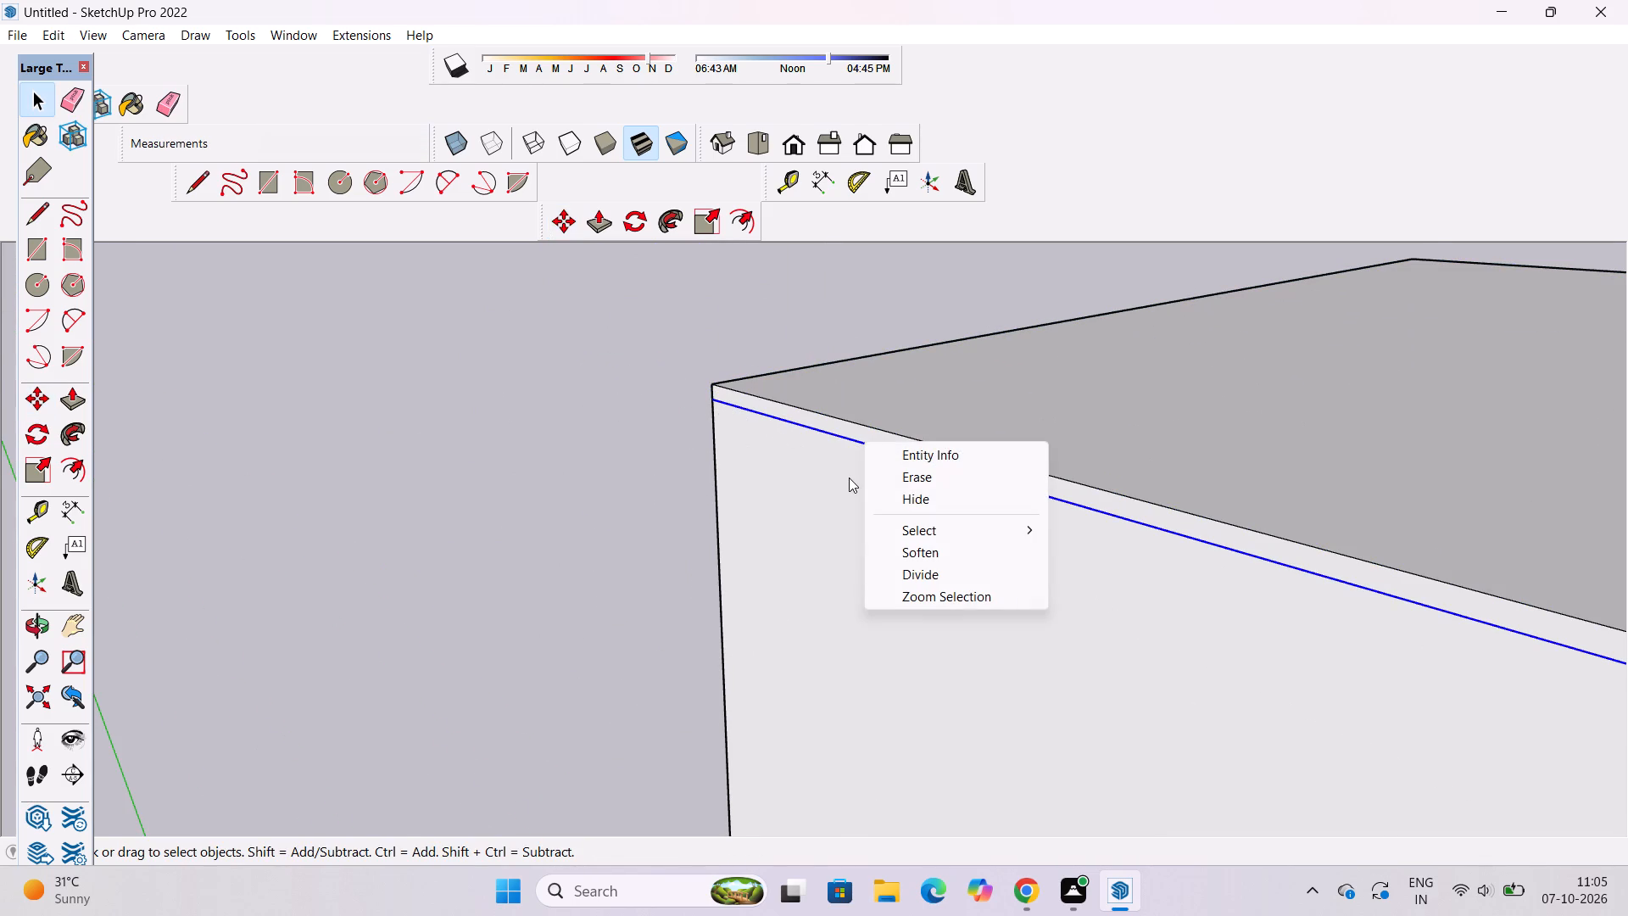
pyautogui.click(486, 442)
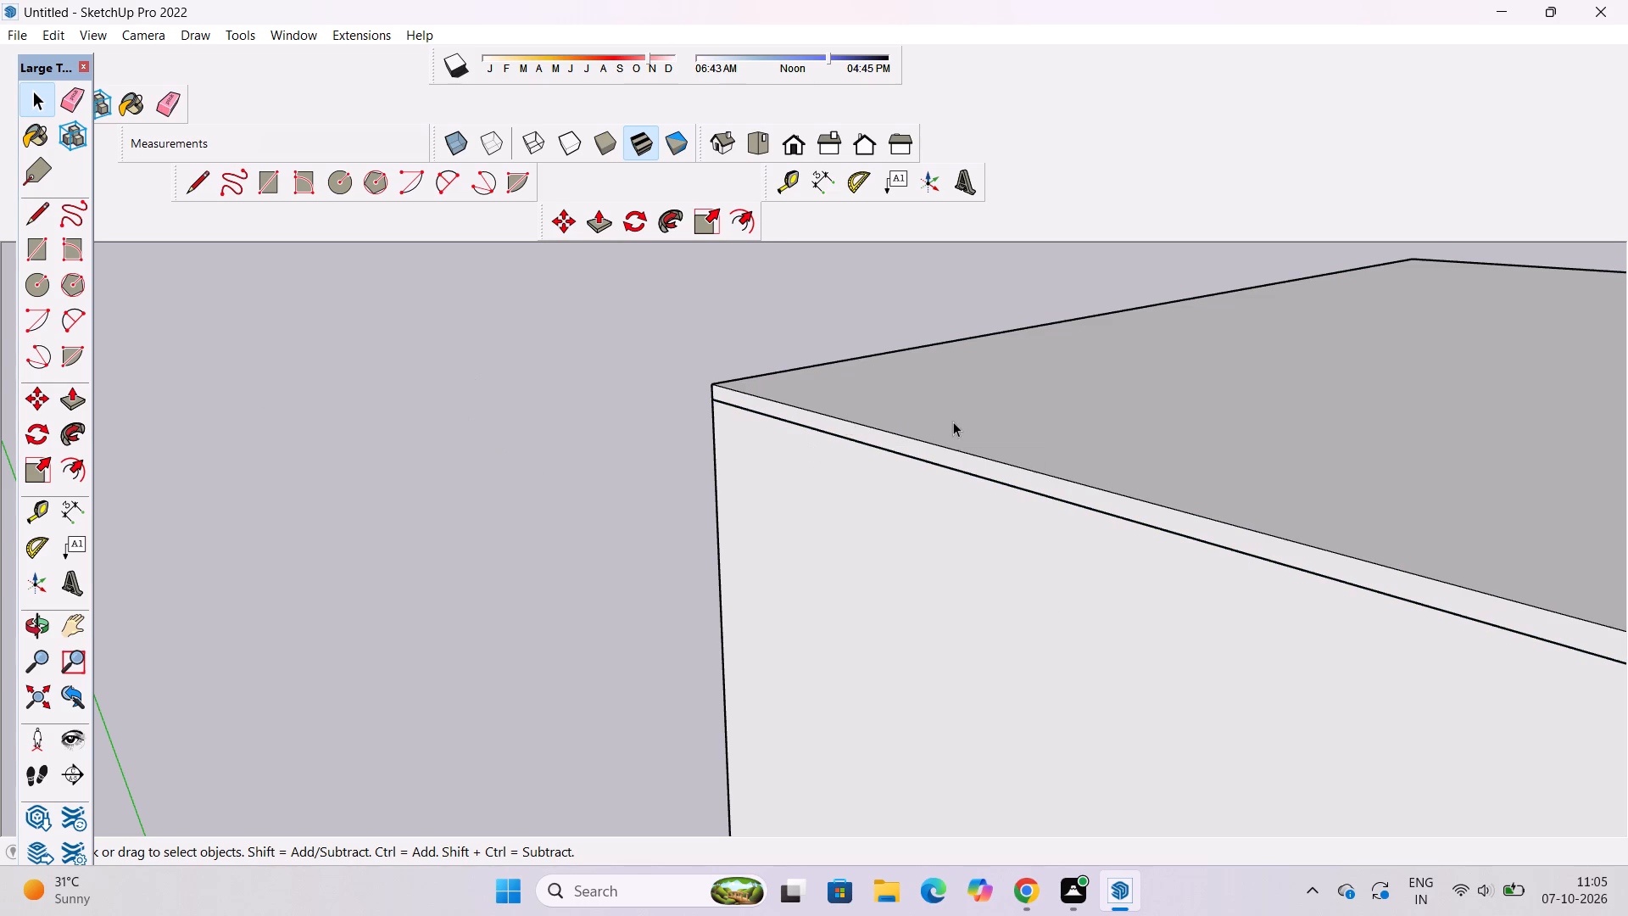
pyautogui.click(953, 422)
pyautogui.rightClick(957, 422)
pyautogui.click(1030, 552)
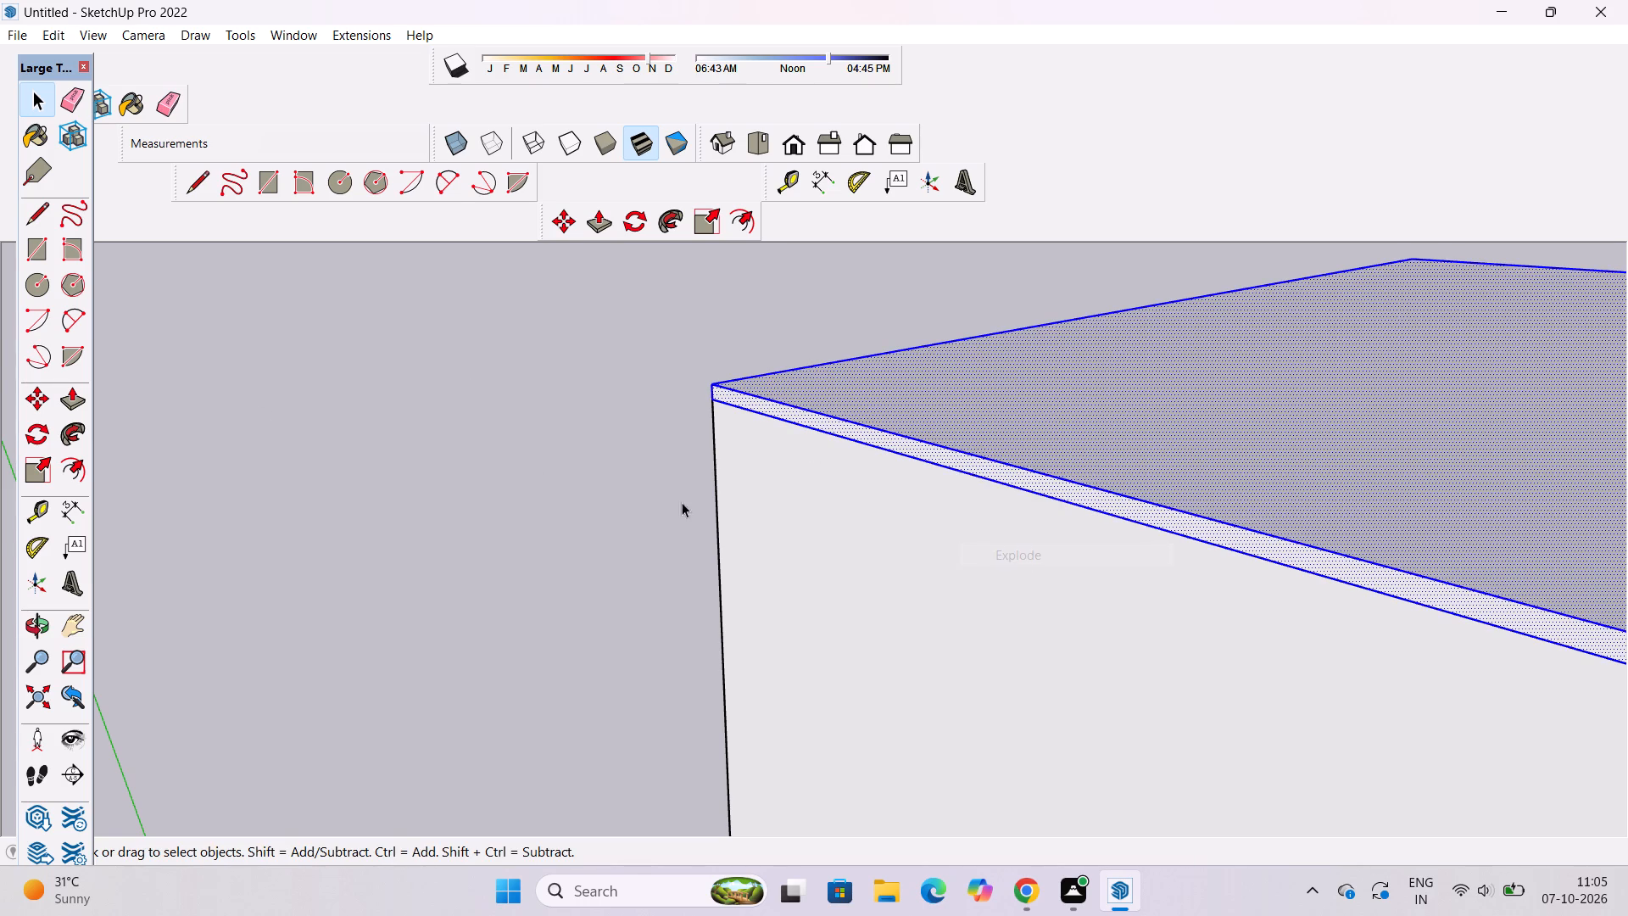
pyautogui.click(640, 477)
# Push/Pull the roof slab's side edge face above the balconies outward 20', in line with the terrace slab's corner.
pyautogui.scroll(-11, 358, 340)
pyautogui.scroll(4, 557, 409)
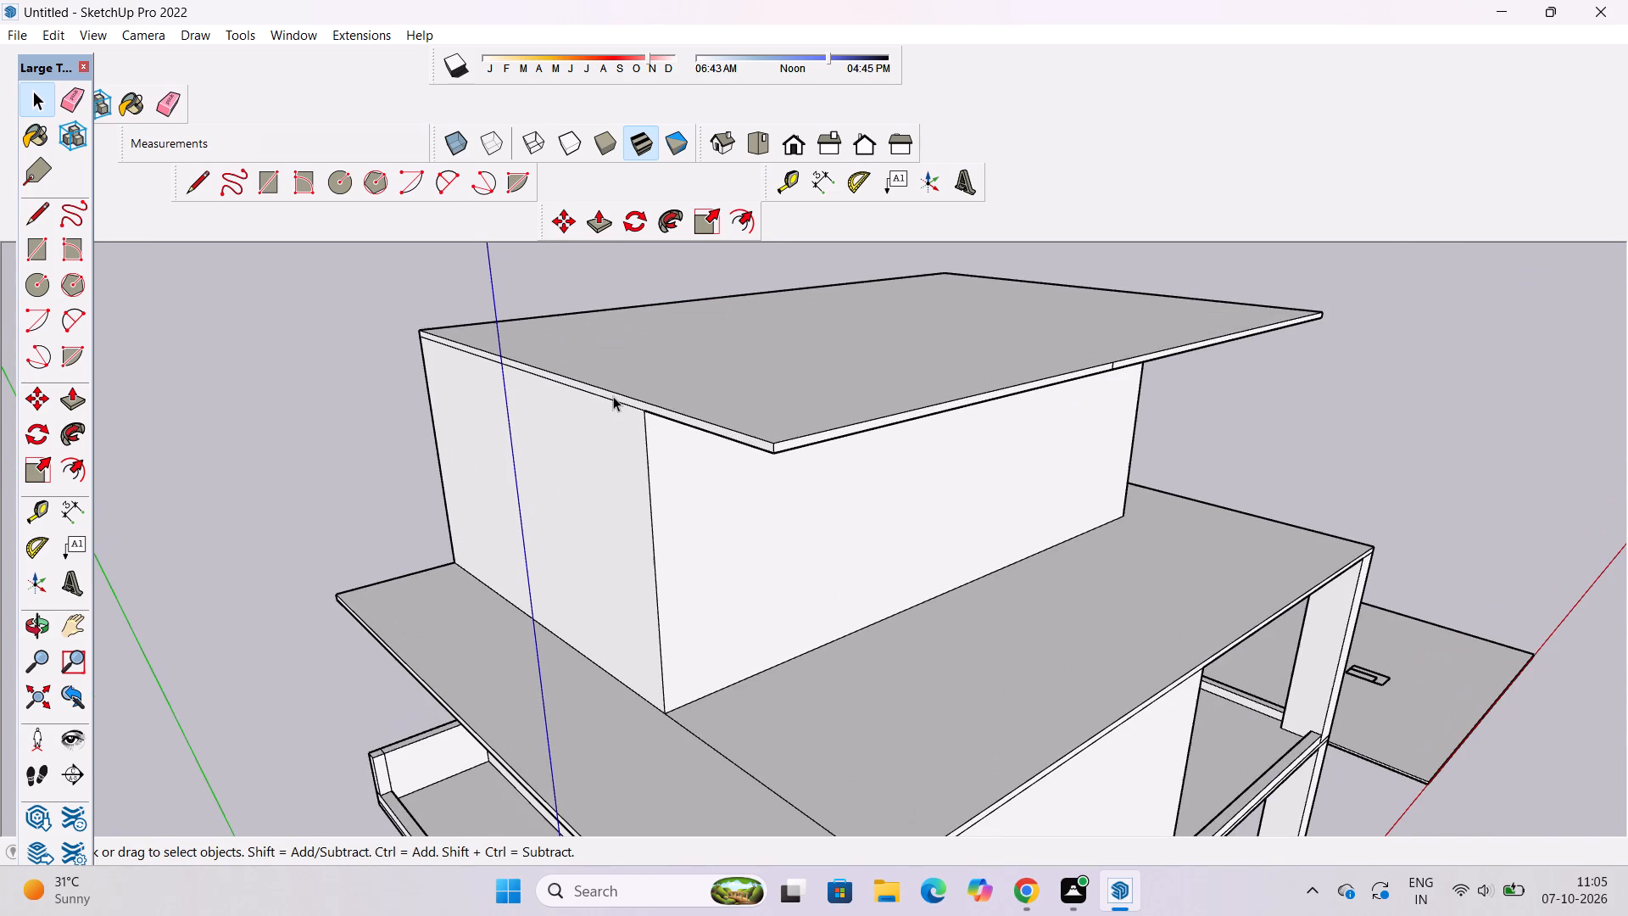
pyautogui.click(613, 396)
pyautogui.click(76, 399)
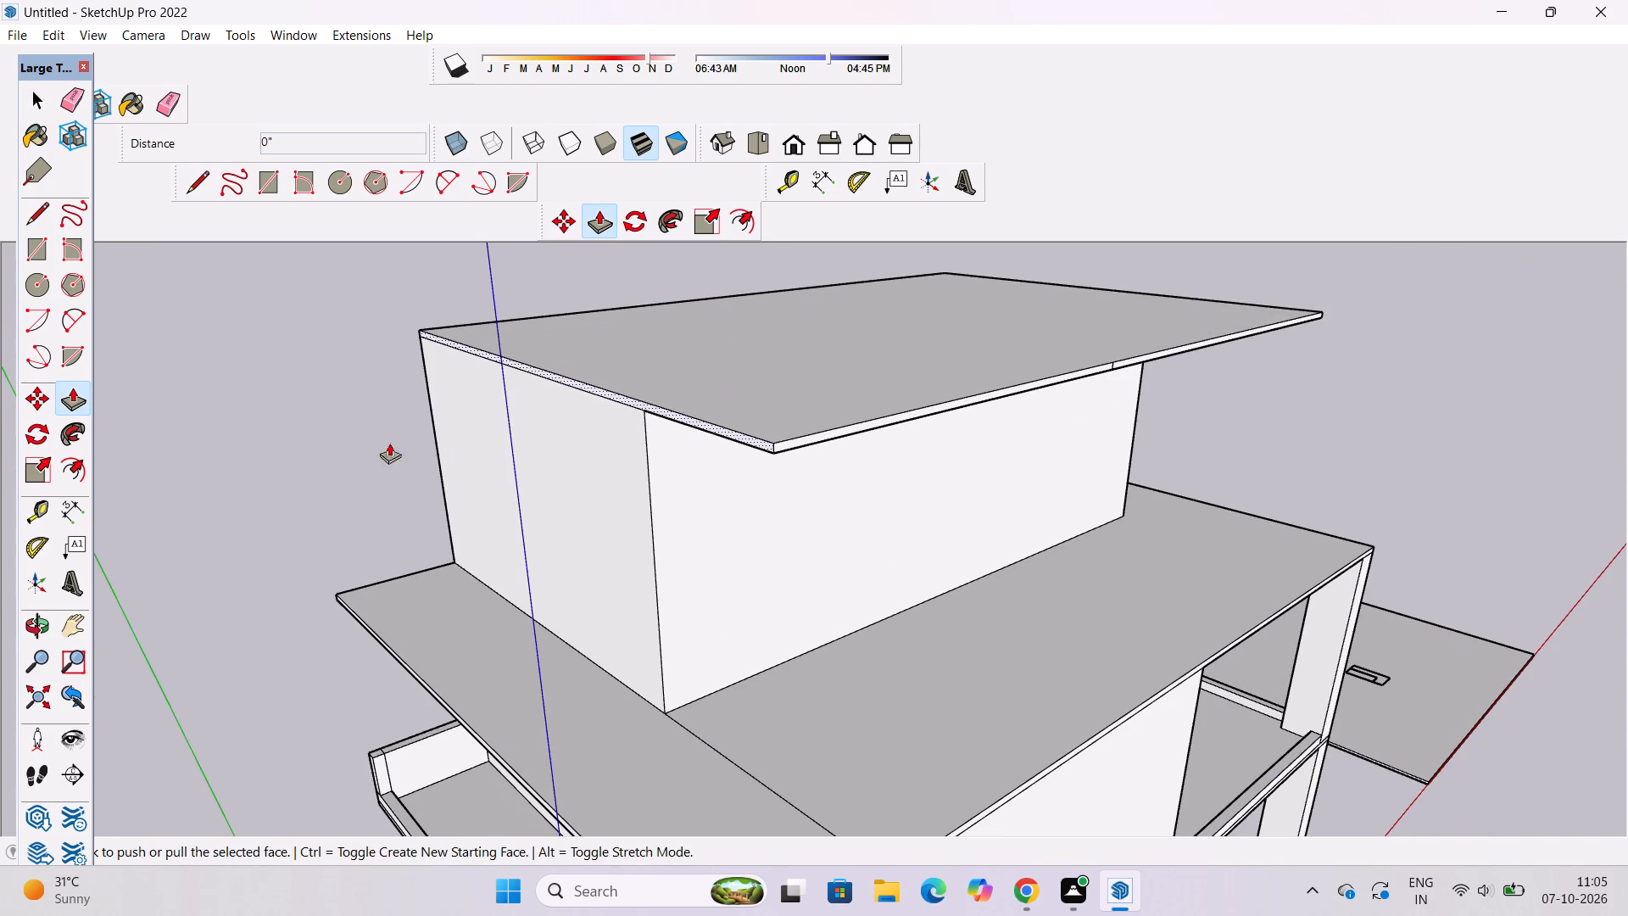
pyautogui.click(705, 427)
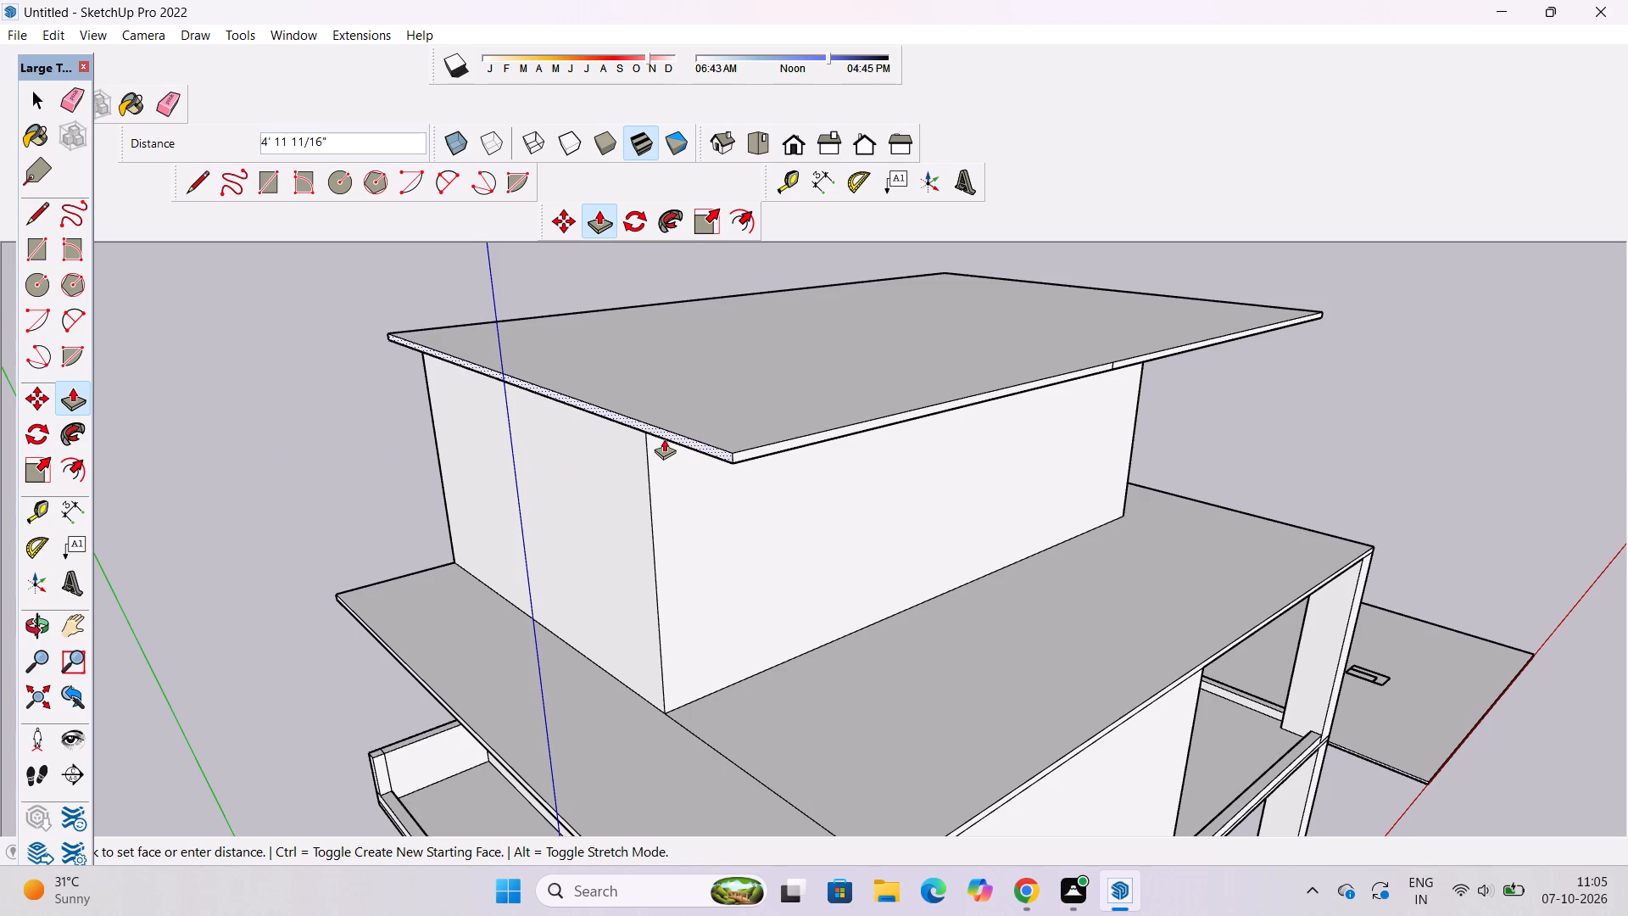
pyautogui.scroll(-8, 571, 356)
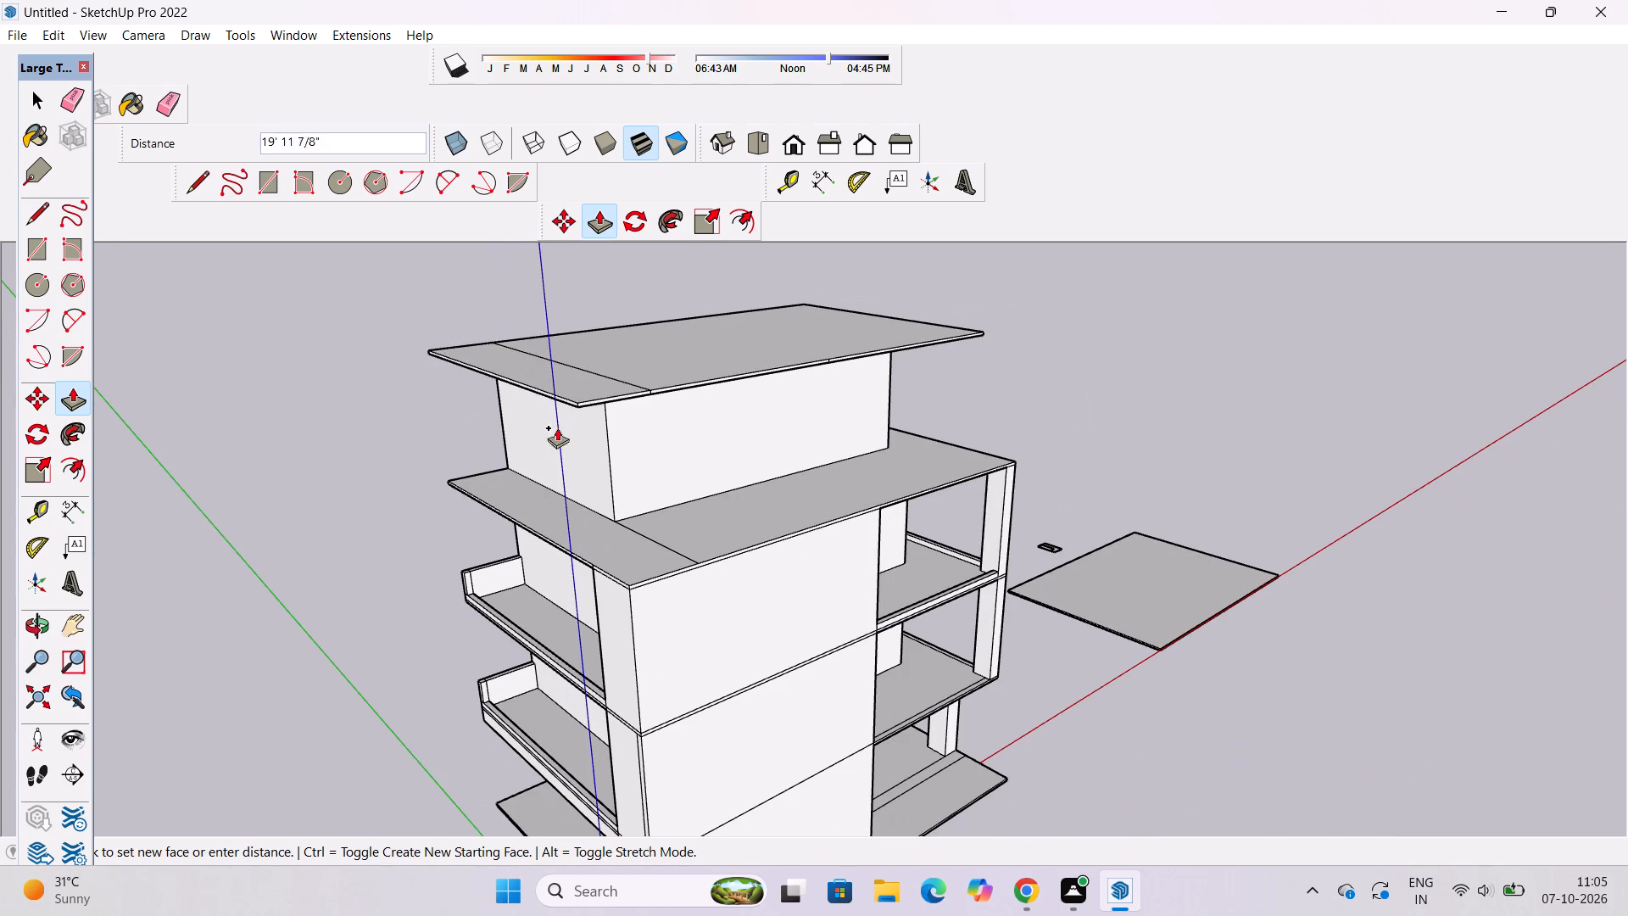
pyautogui.click(627, 583)
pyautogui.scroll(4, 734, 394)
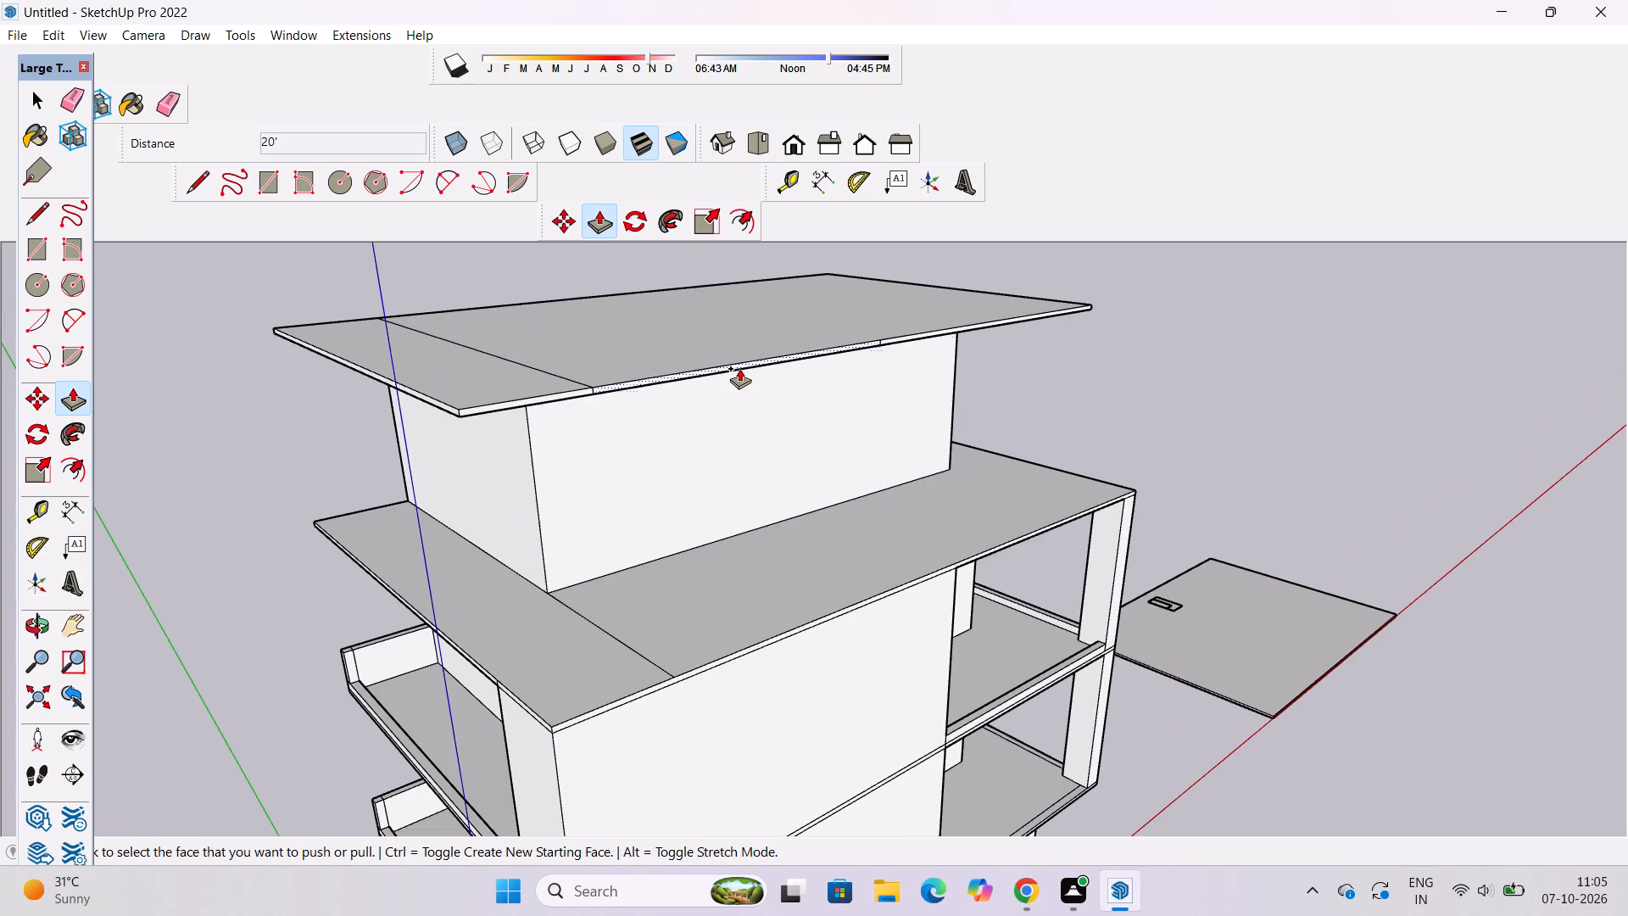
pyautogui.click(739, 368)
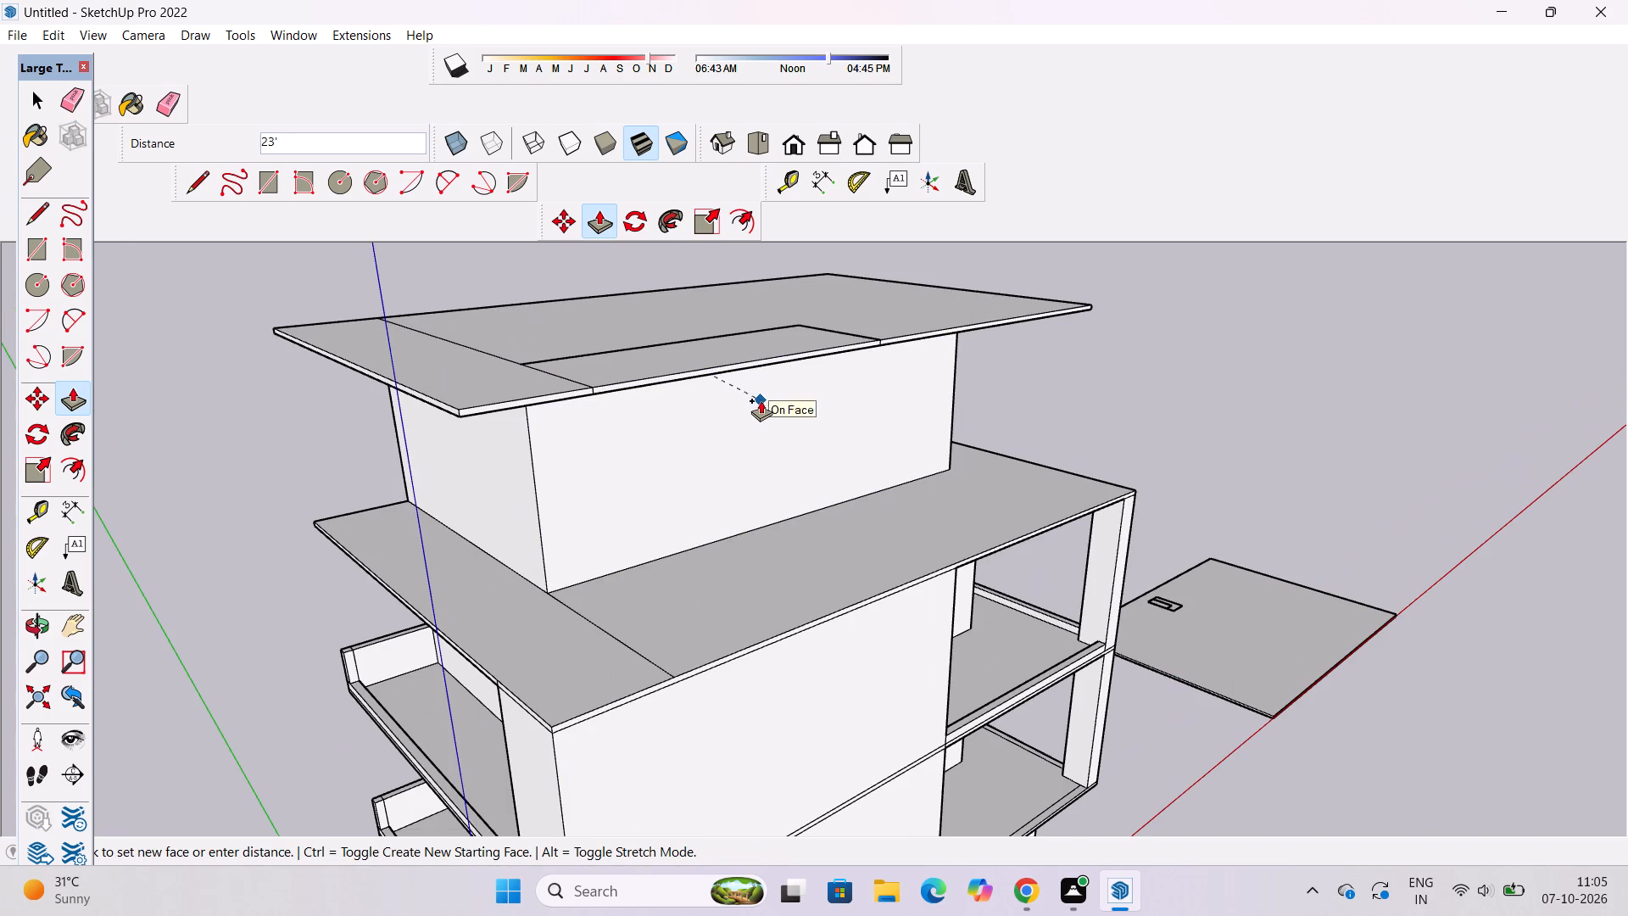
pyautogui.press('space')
# Erase the short vertical dividing edge on the roof slab's long front edge face.
pyautogui.press('e')
pyautogui.scroll(11, 911, 332)
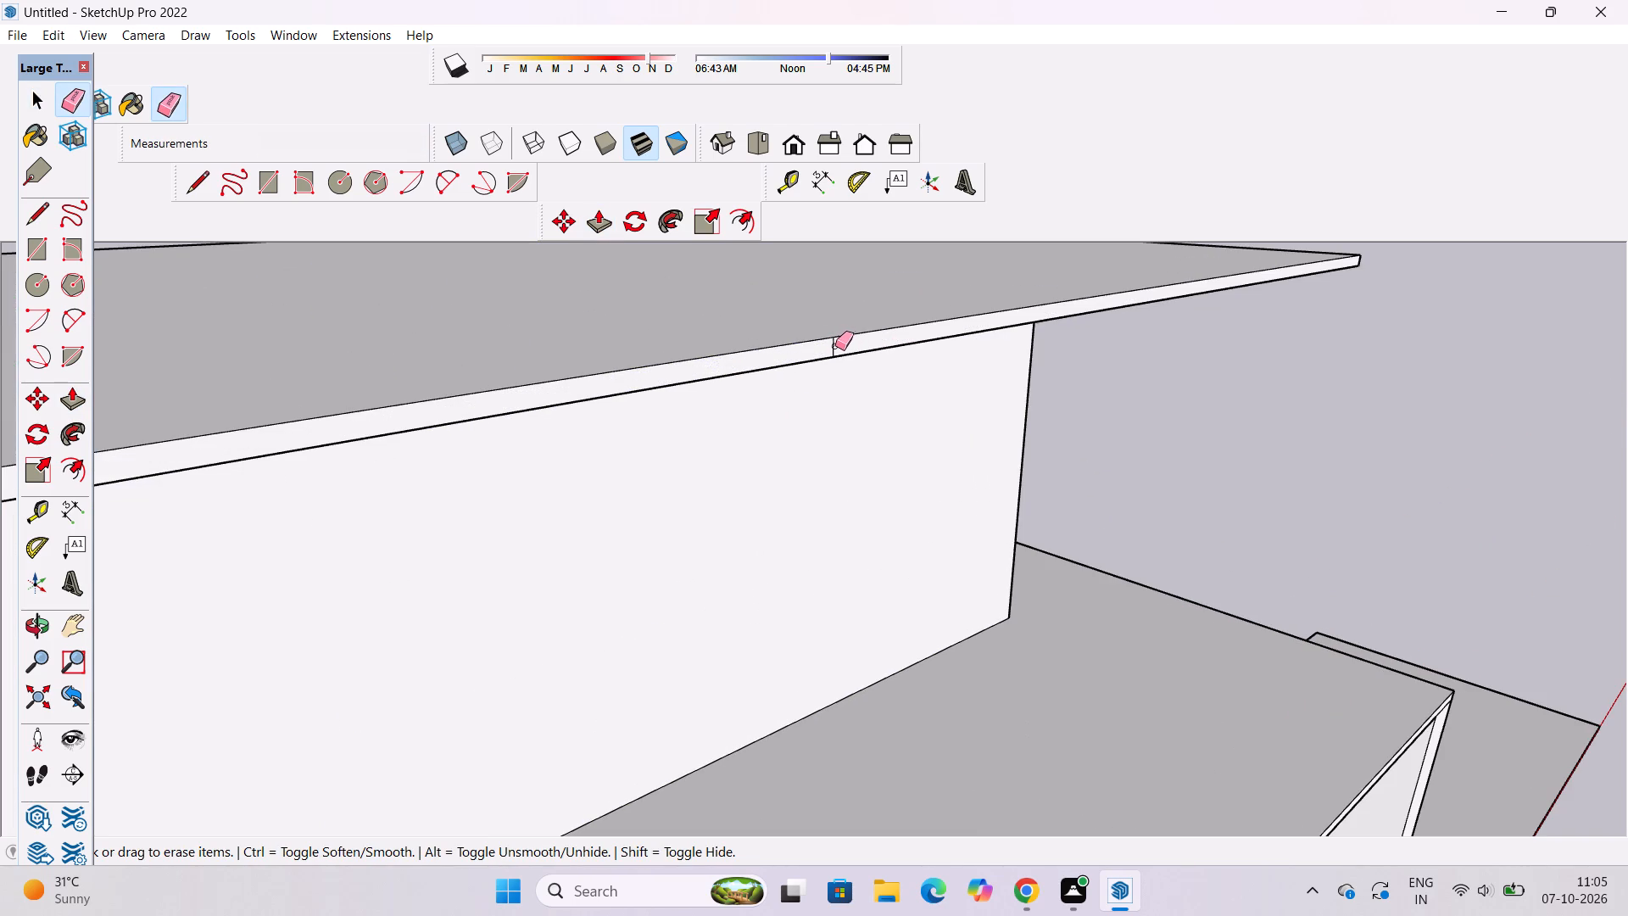
pyautogui.click(833, 350)
pyautogui.scroll(-11, 762, 310)
pyautogui.press('space')
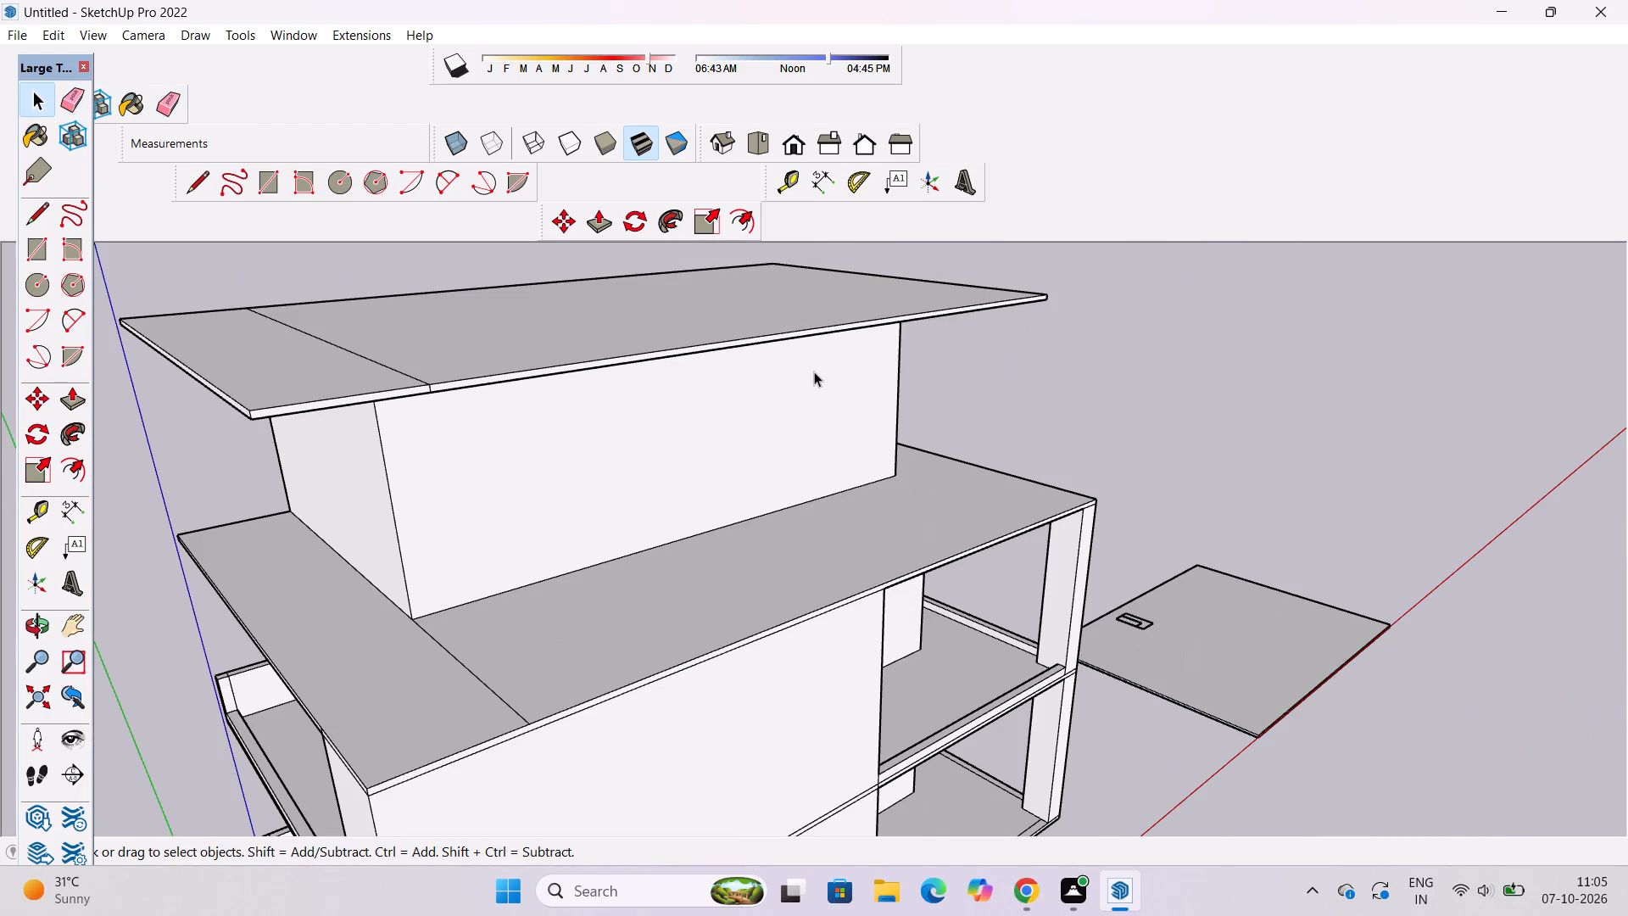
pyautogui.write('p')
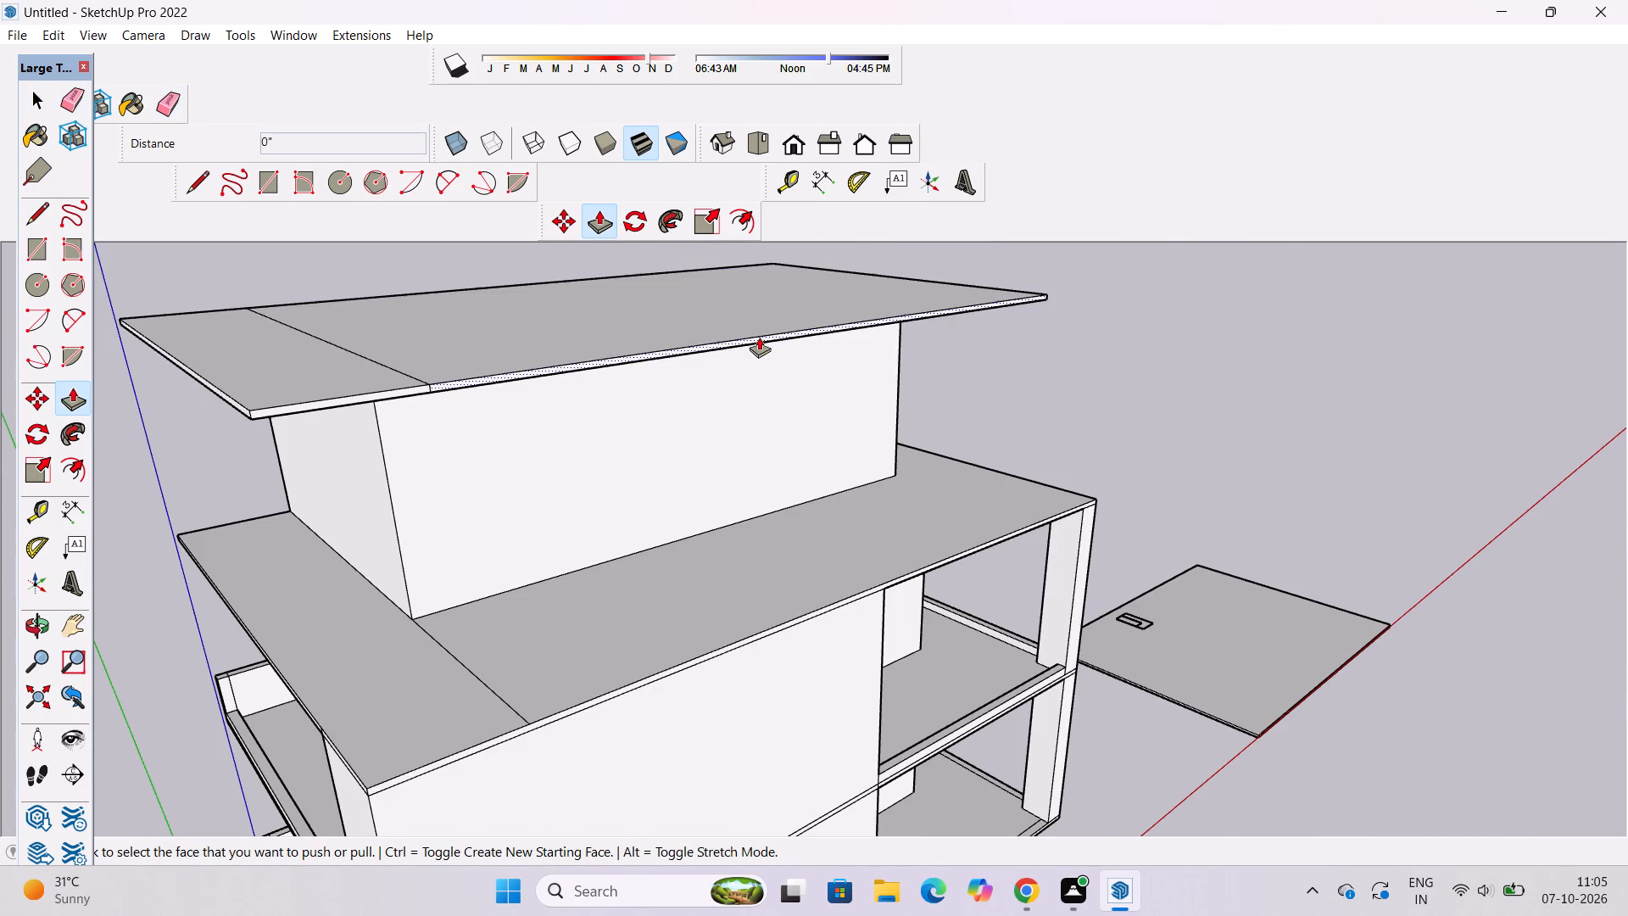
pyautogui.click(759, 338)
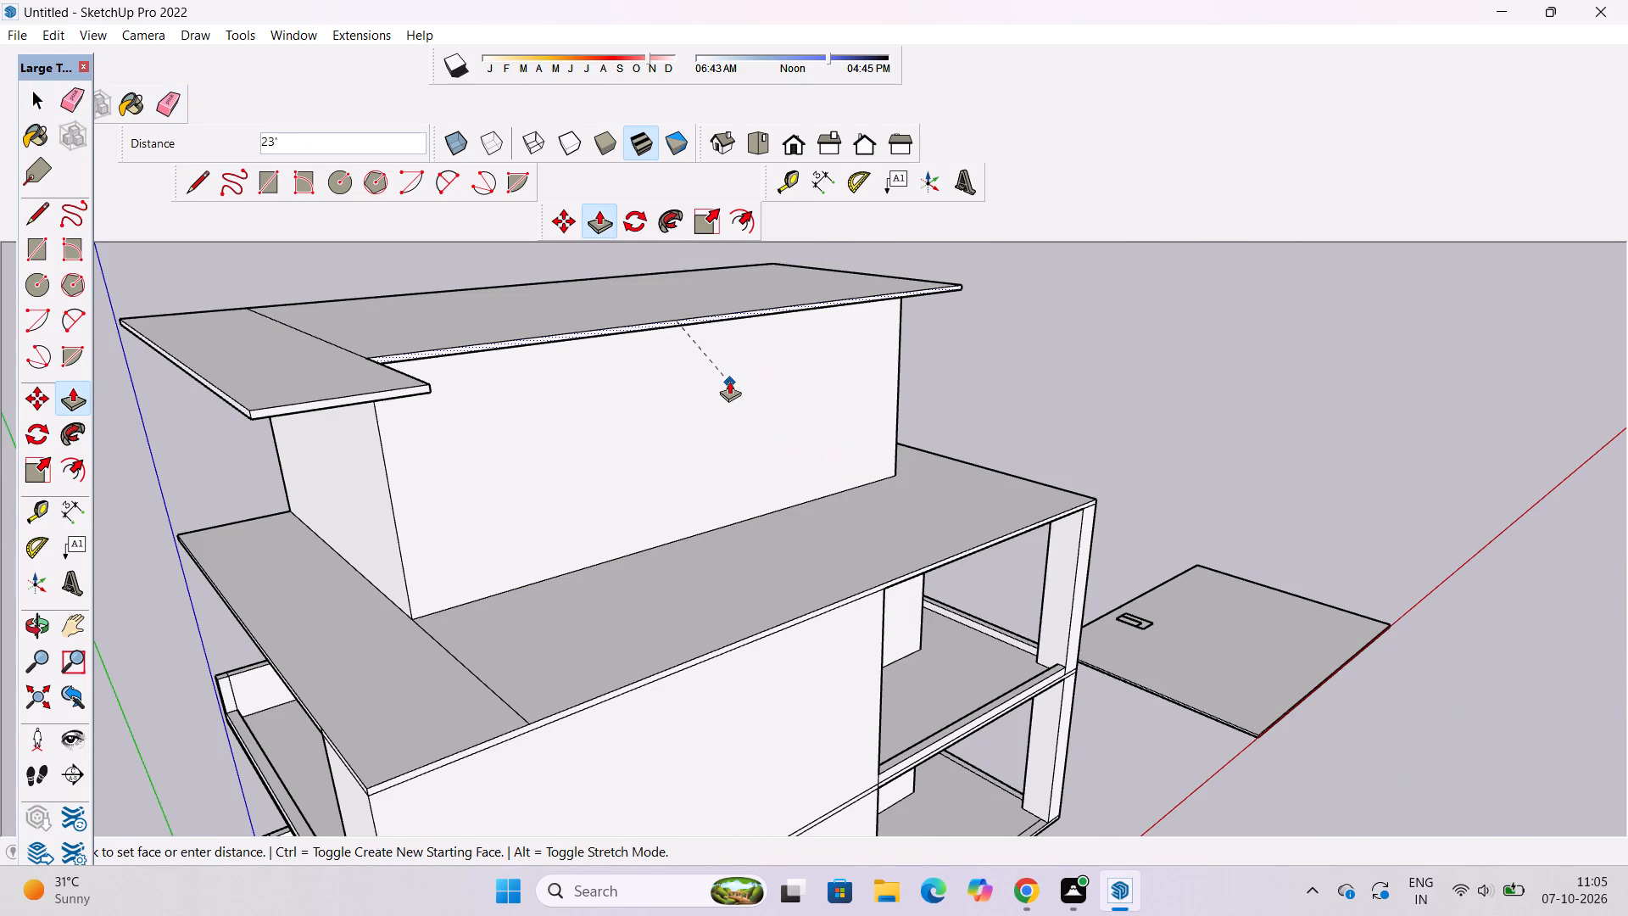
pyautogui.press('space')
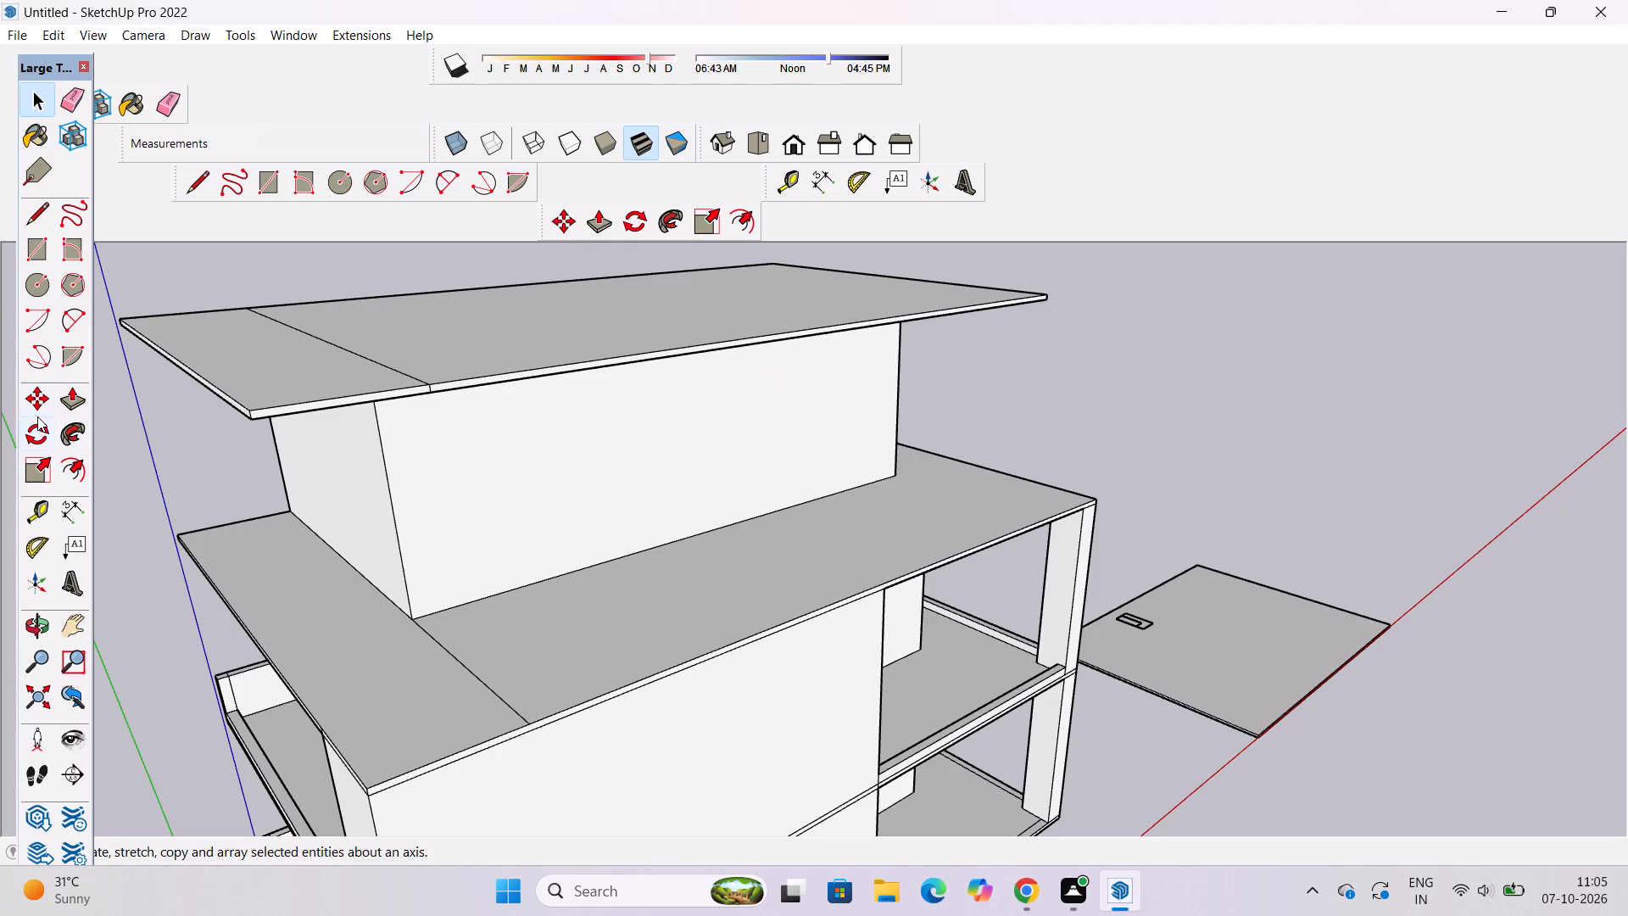
# Push/Pull the front edge face of the roof slab's 20' side extension forward 17', reaching the terrace slab's front edge line.
pyautogui.click(69, 400)
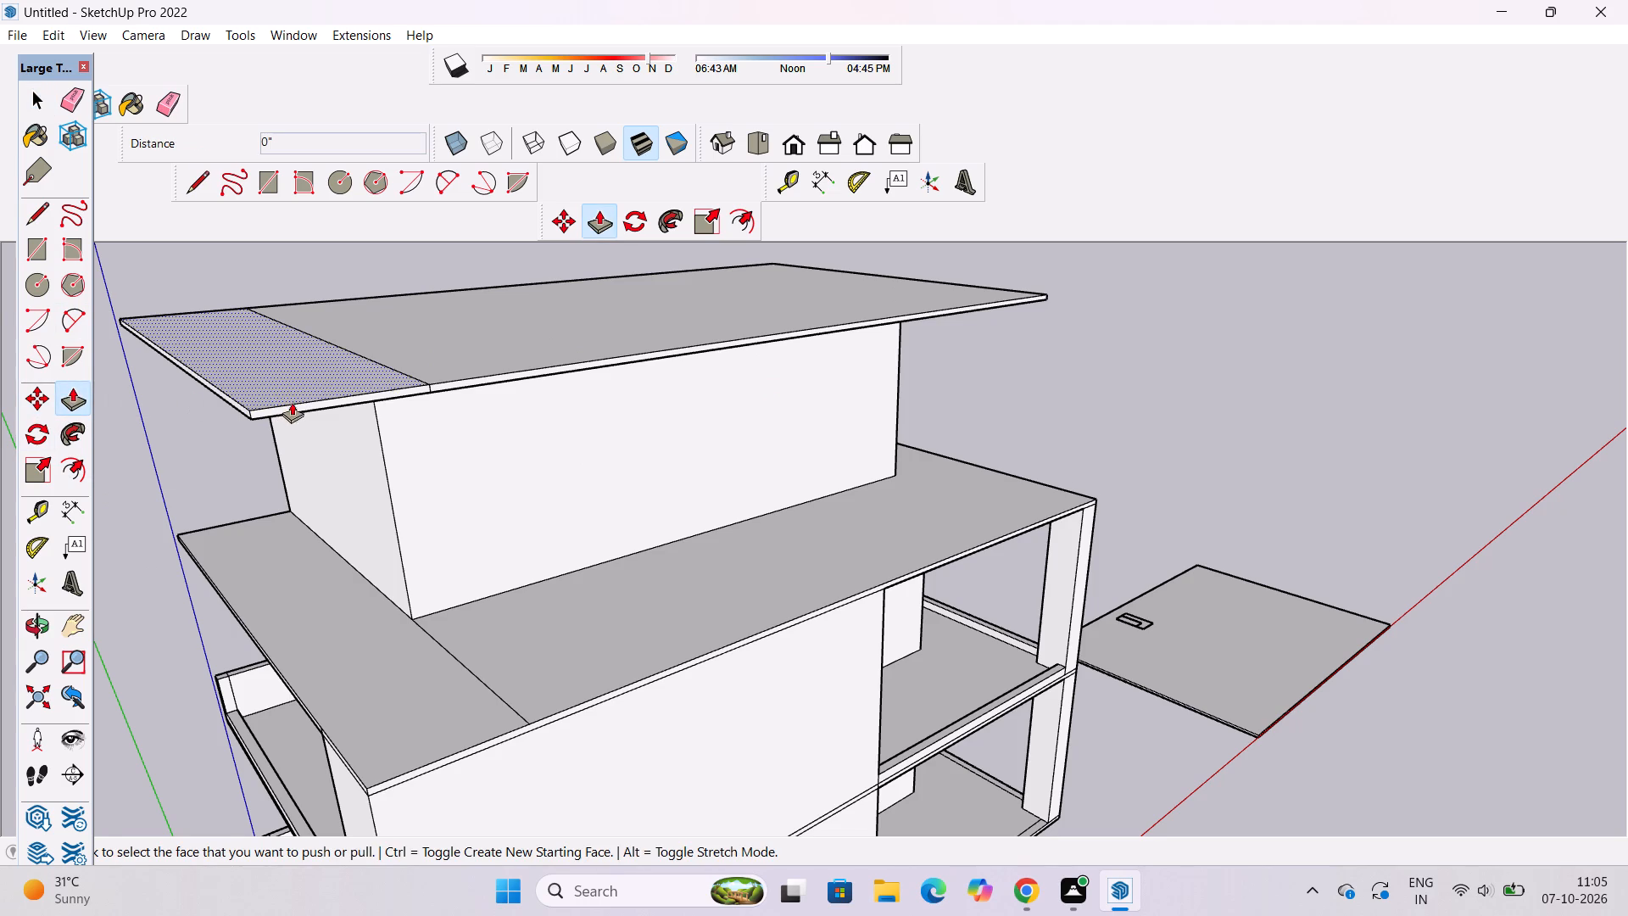
pyautogui.click(293, 405)
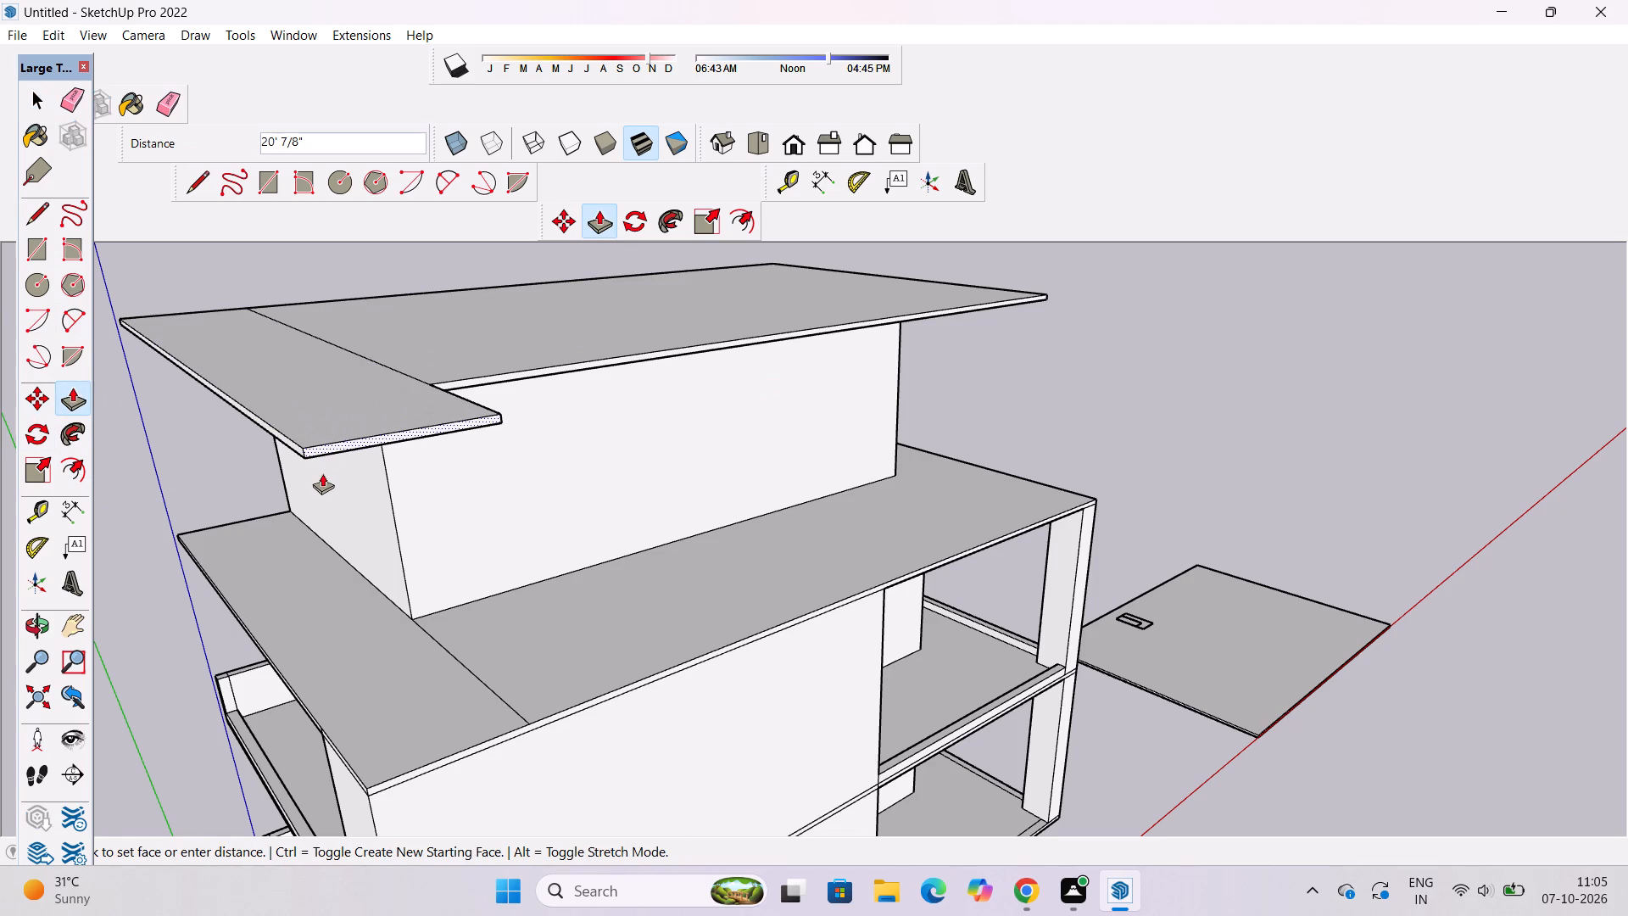
pyautogui.scroll(-5, 361, 499)
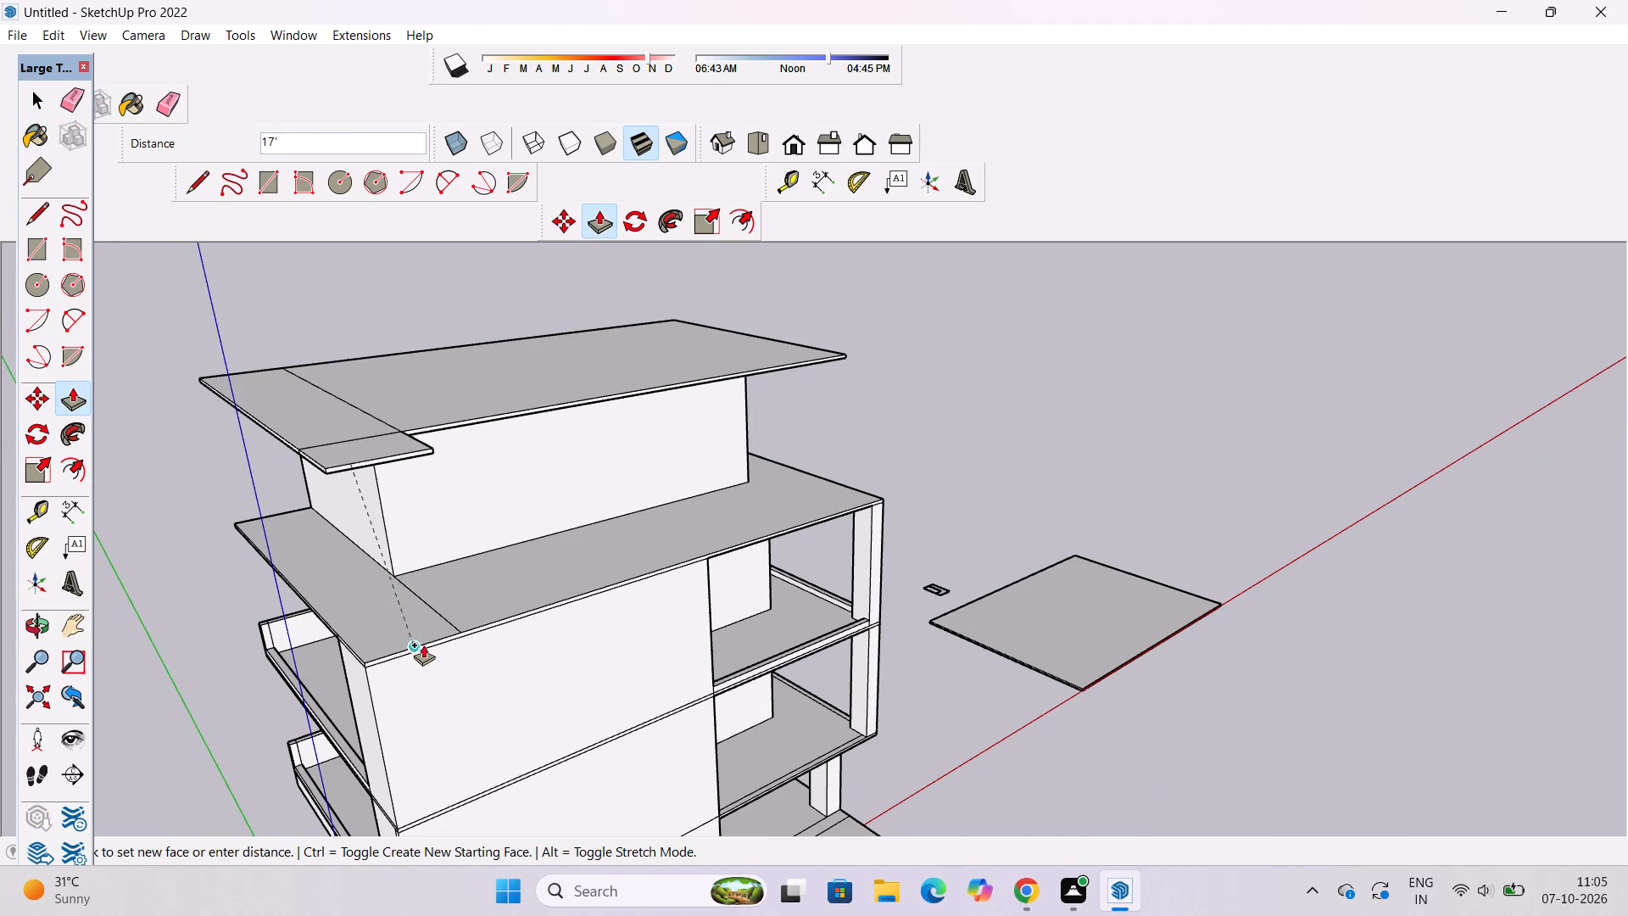
pyautogui.click(425, 653)
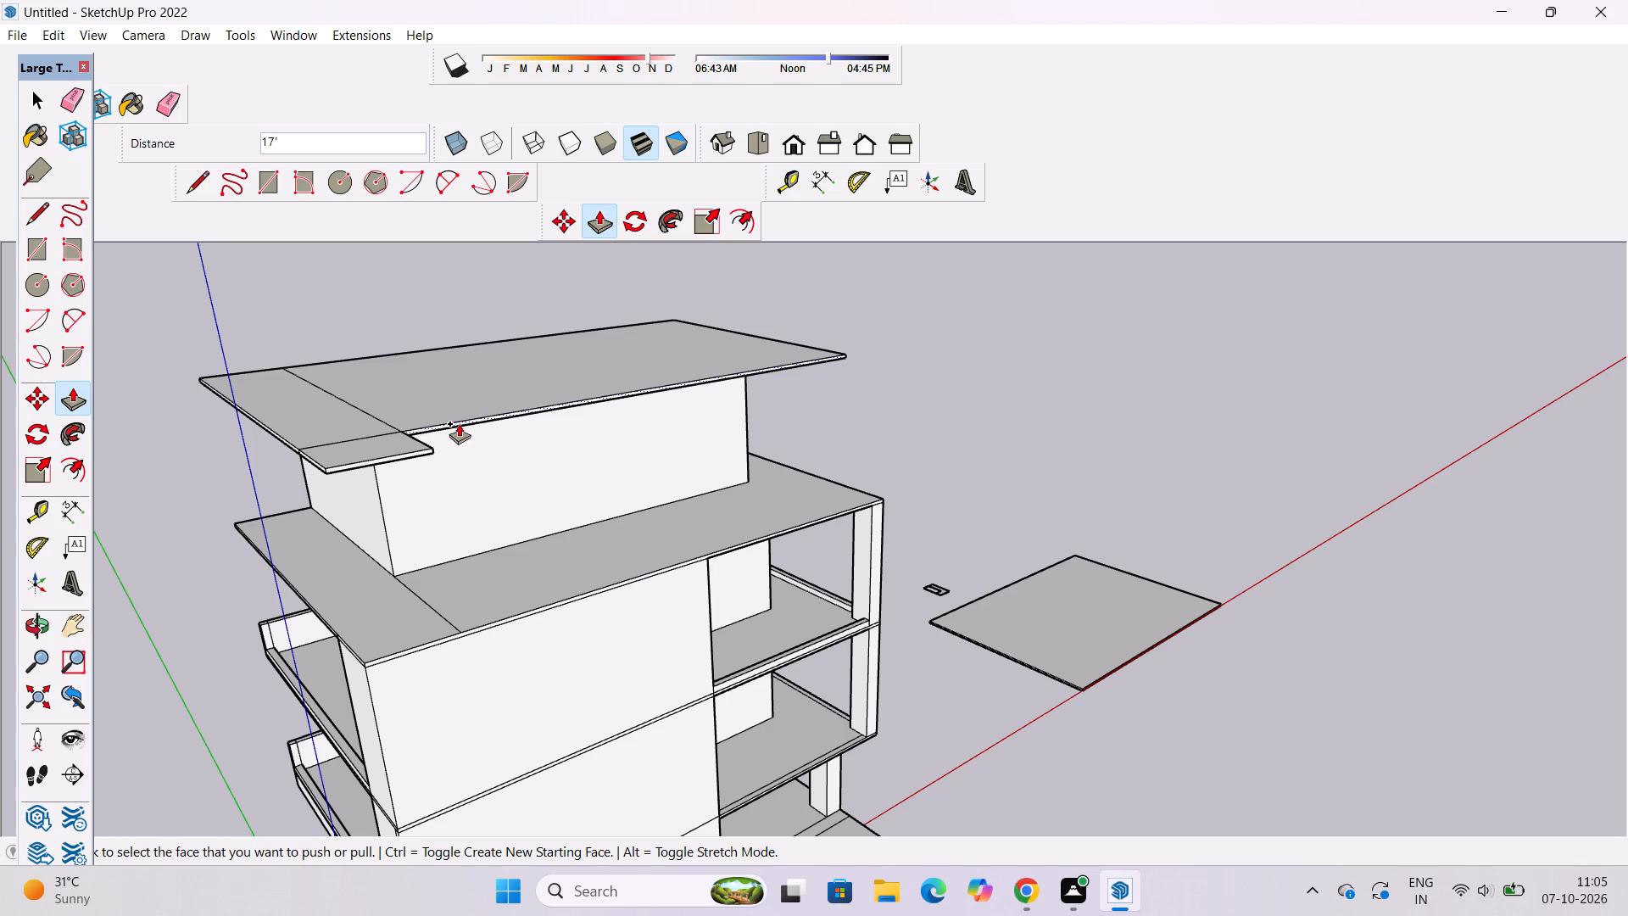
# Push/Pull the roof slab's long front edge face forward 17', flush with its side extension and in line with the terrace slab.
pyautogui.click(459, 423)
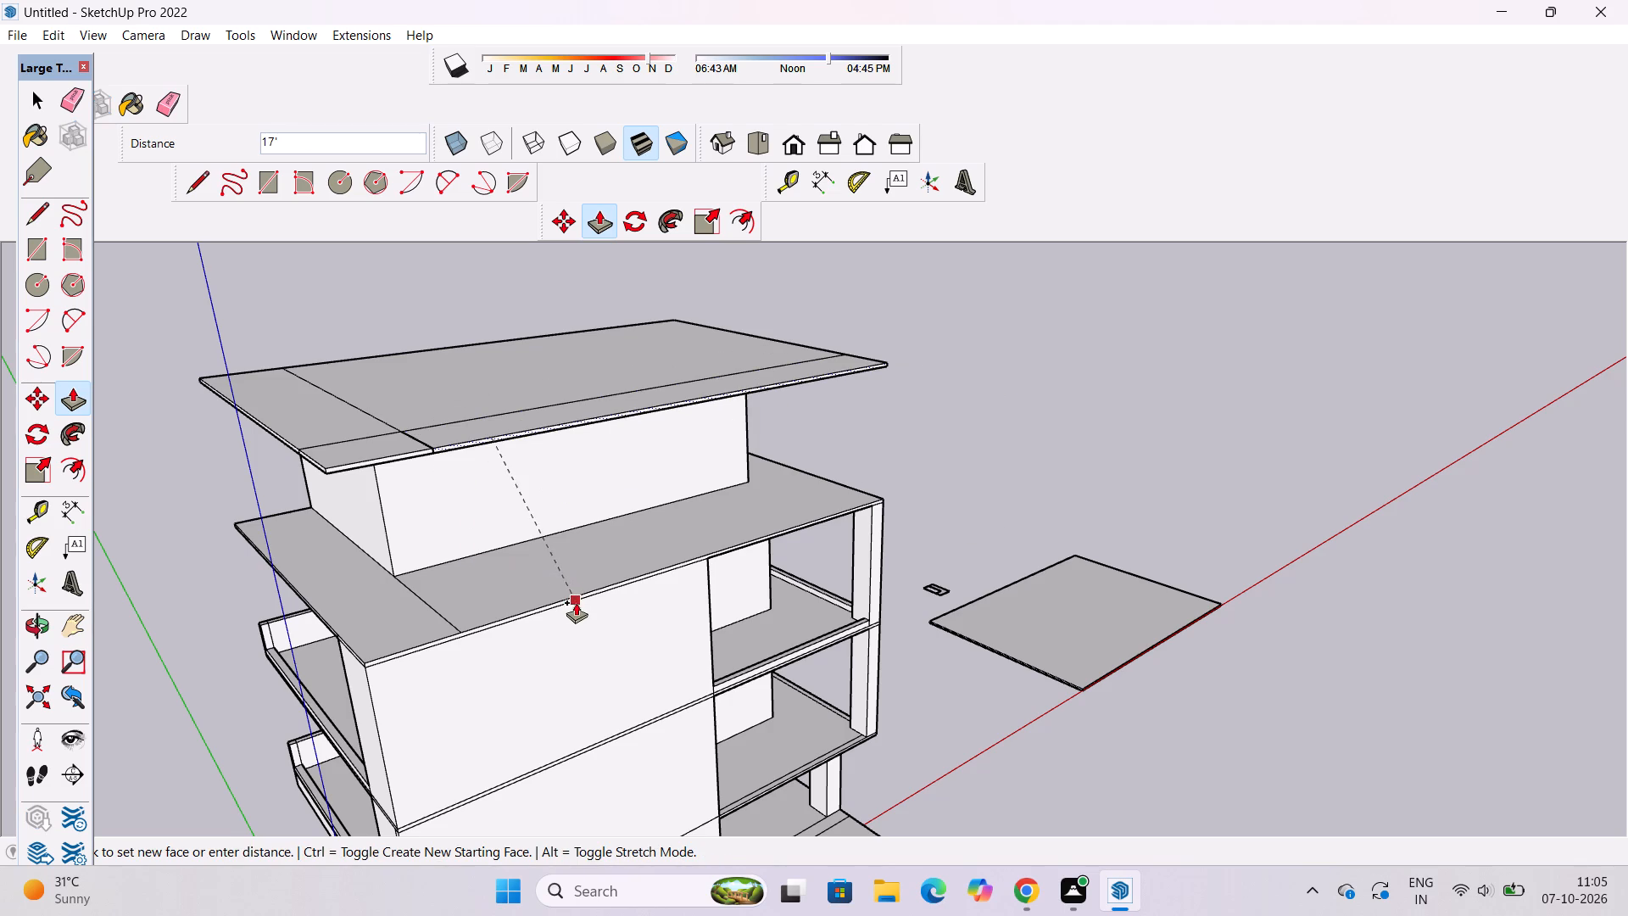
pyautogui.click(577, 610)
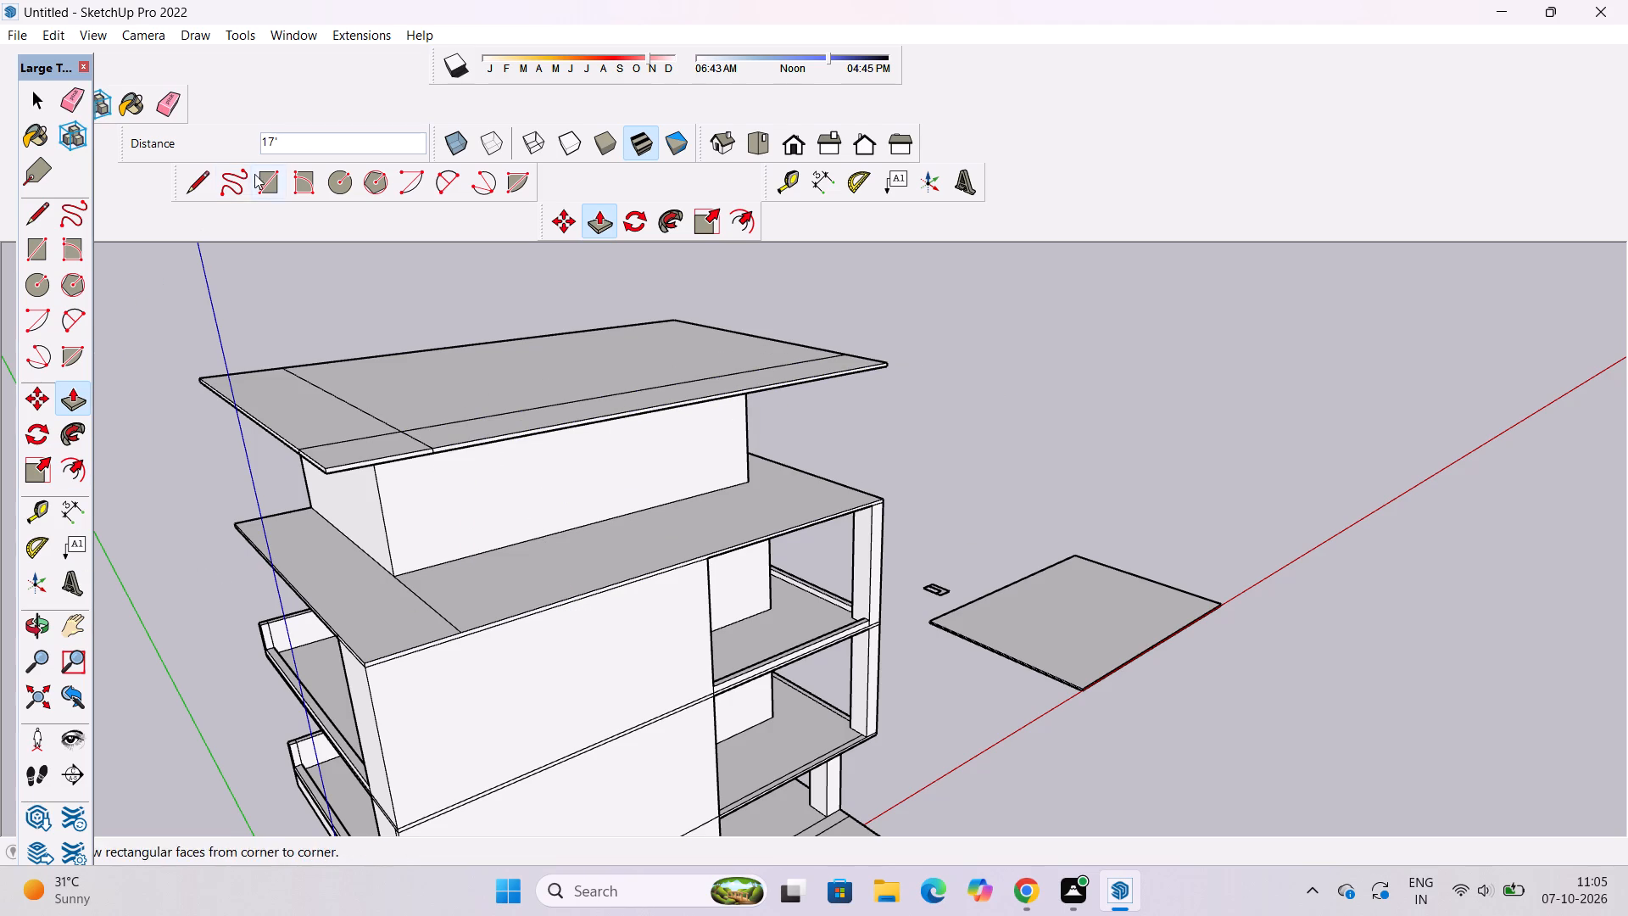
# Examine the building from all sides, checking how the extended roof slab sits over the upper block and the terrace slab.
pyautogui.click(35, 618)
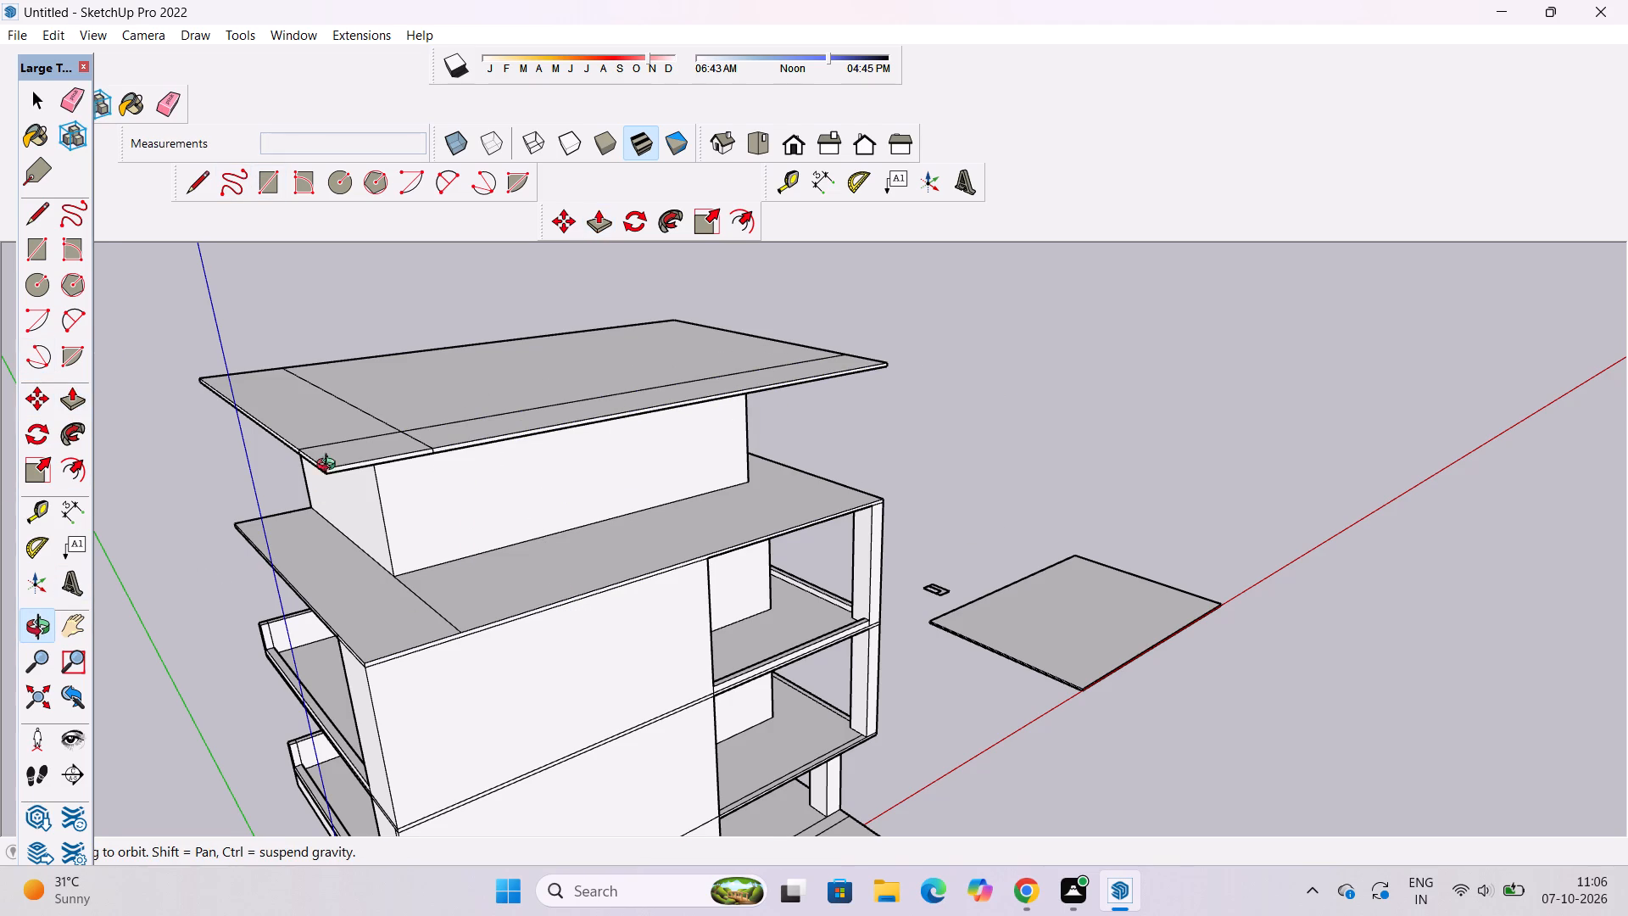
pyautogui.scroll(-4, 330, 457)
pyautogui.moveTo(431, 515); pyautogui.dragTo(454, 301)
pyautogui.click(454, 299)
pyautogui.click(454, 293)
pyautogui.moveTo(454, 291); pyautogui.dragTo(381, 539)
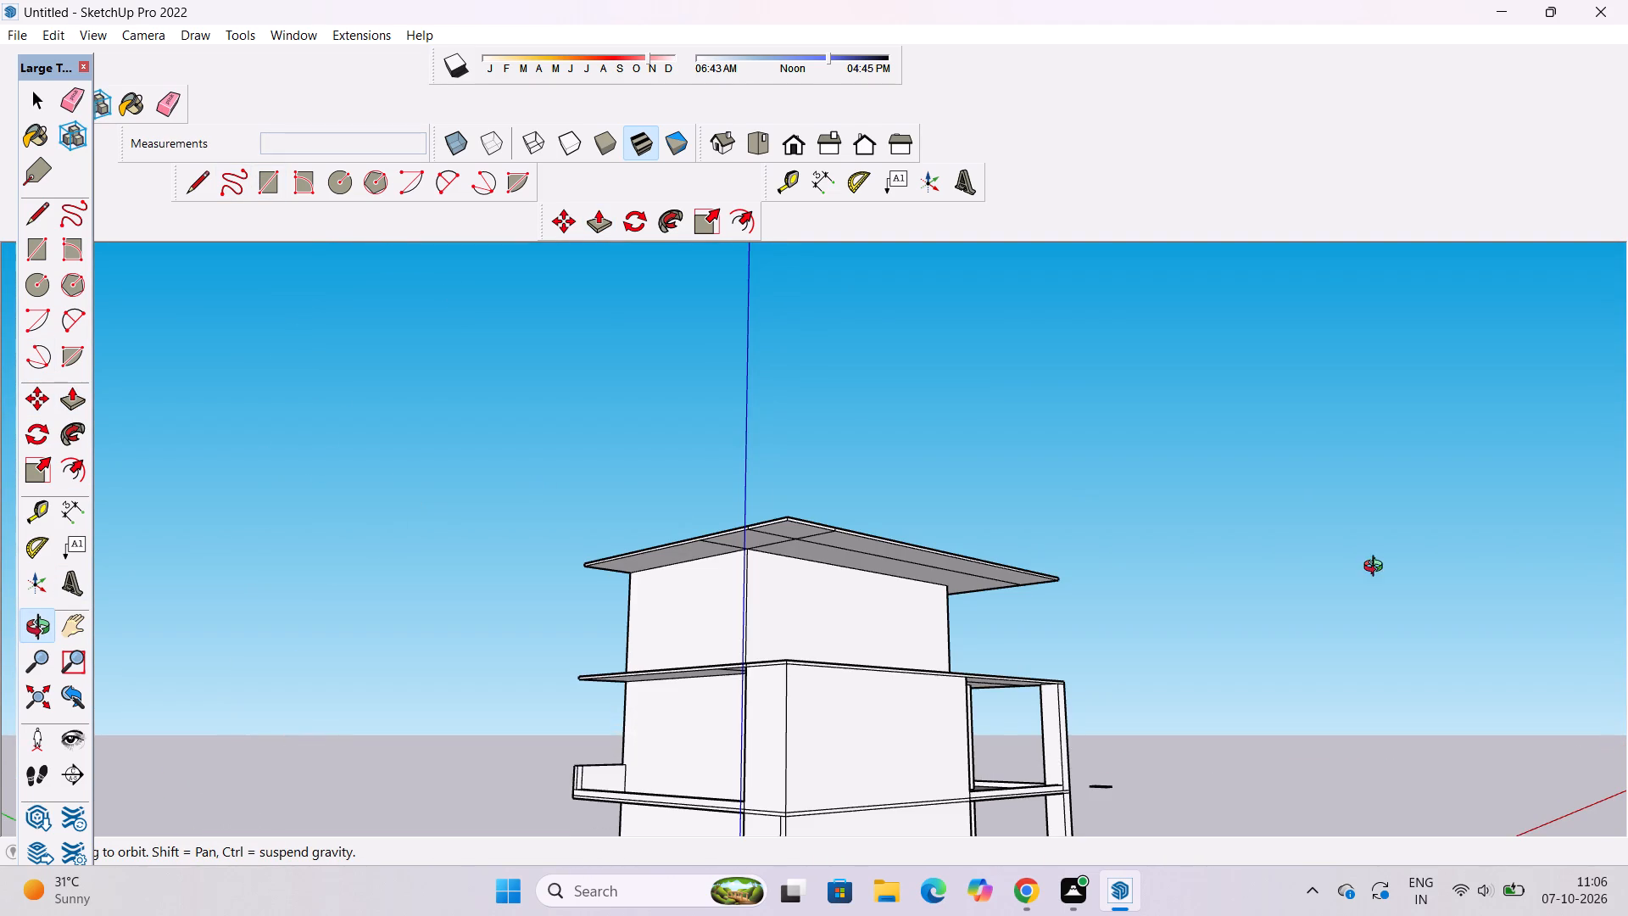
pyautogui.scroll(-5, 88, 509)
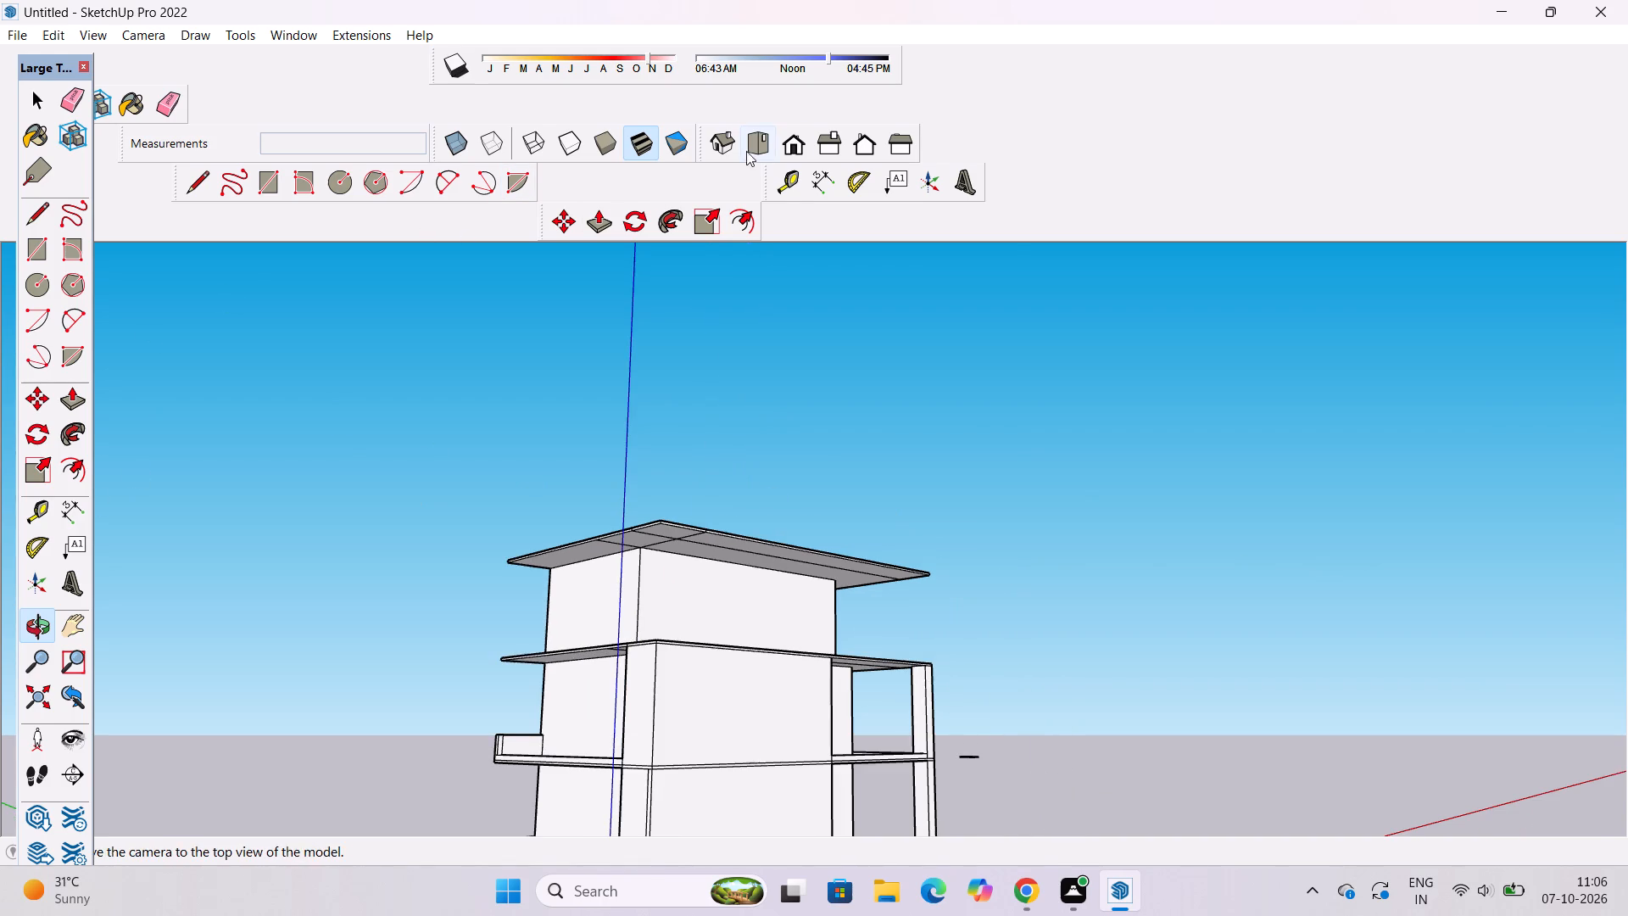
pyautogui.click(791, 155)
pyautogui.scroll(-5, 609, 412)
pyautogui.scroll(5, 610, 451)
pyautogui.moveTo(610, 451); pyautogui.dragTo(934, 528)
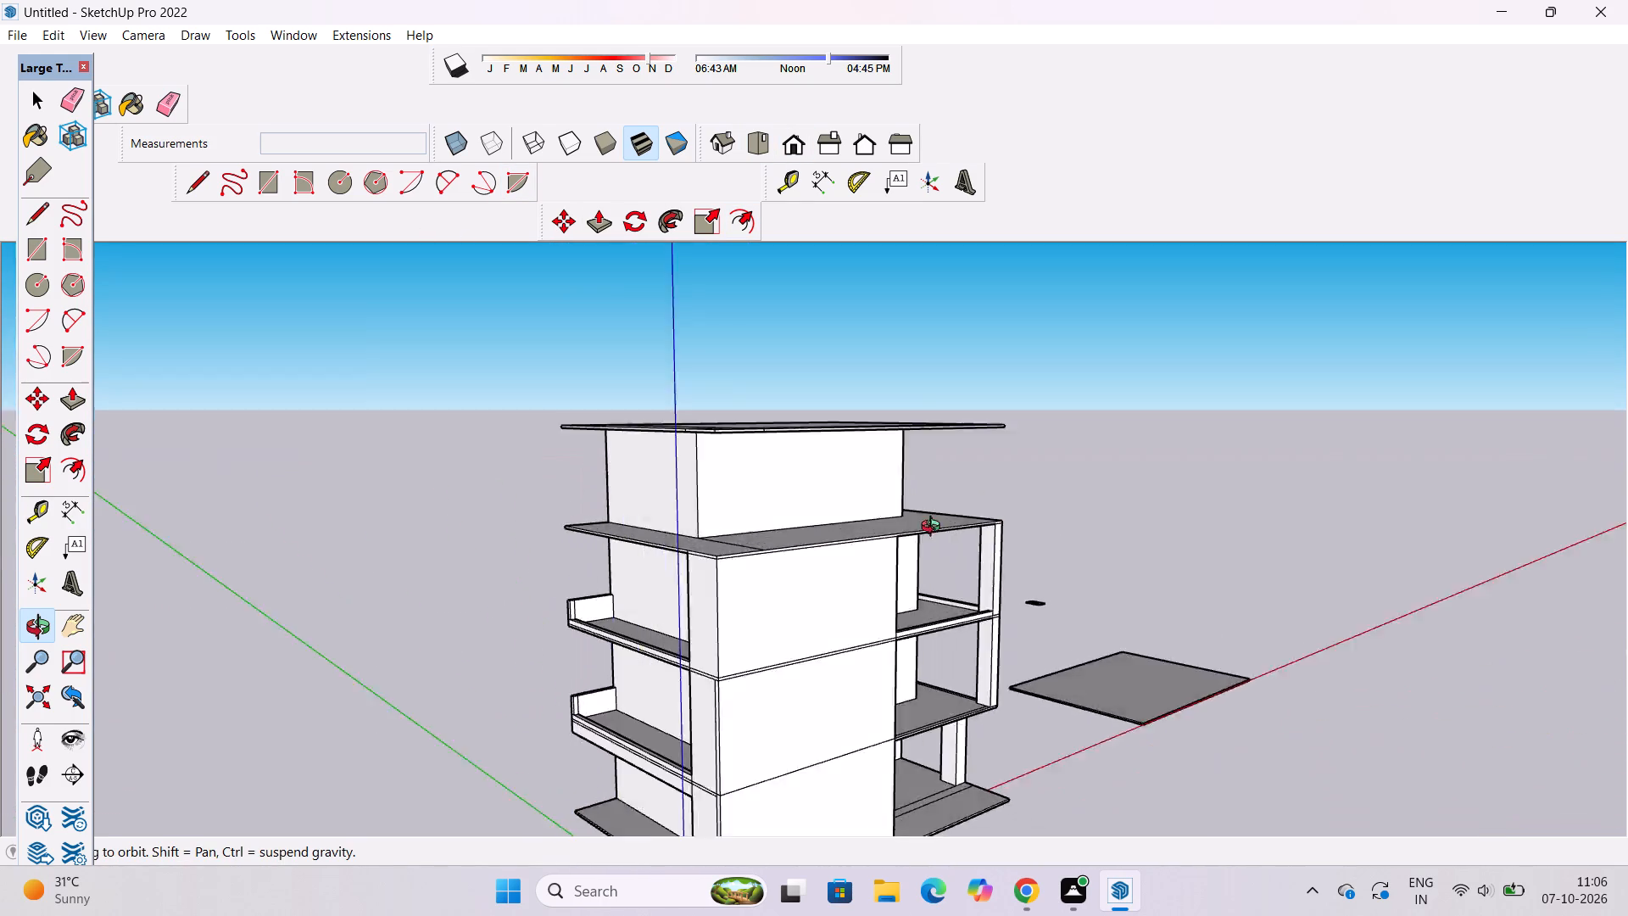
pyautogui.moveTo(934, 528); pyautogui.dragTo(215, 506)
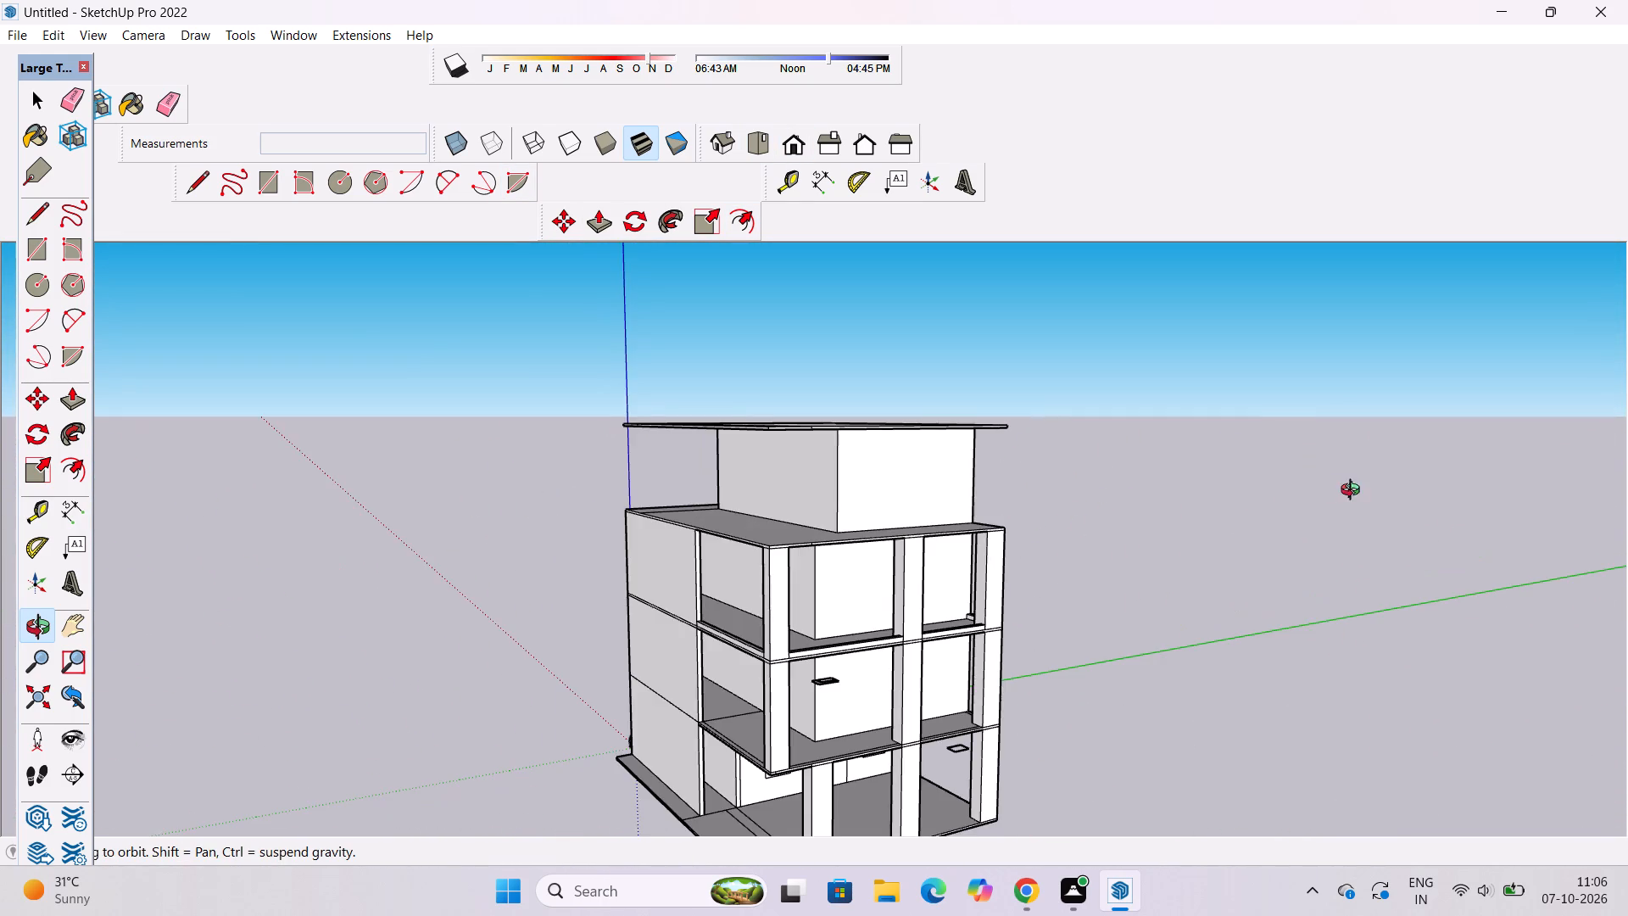
pyautogui.moveTo(1315, 492); pyautogui.dragTo(1136, 762)
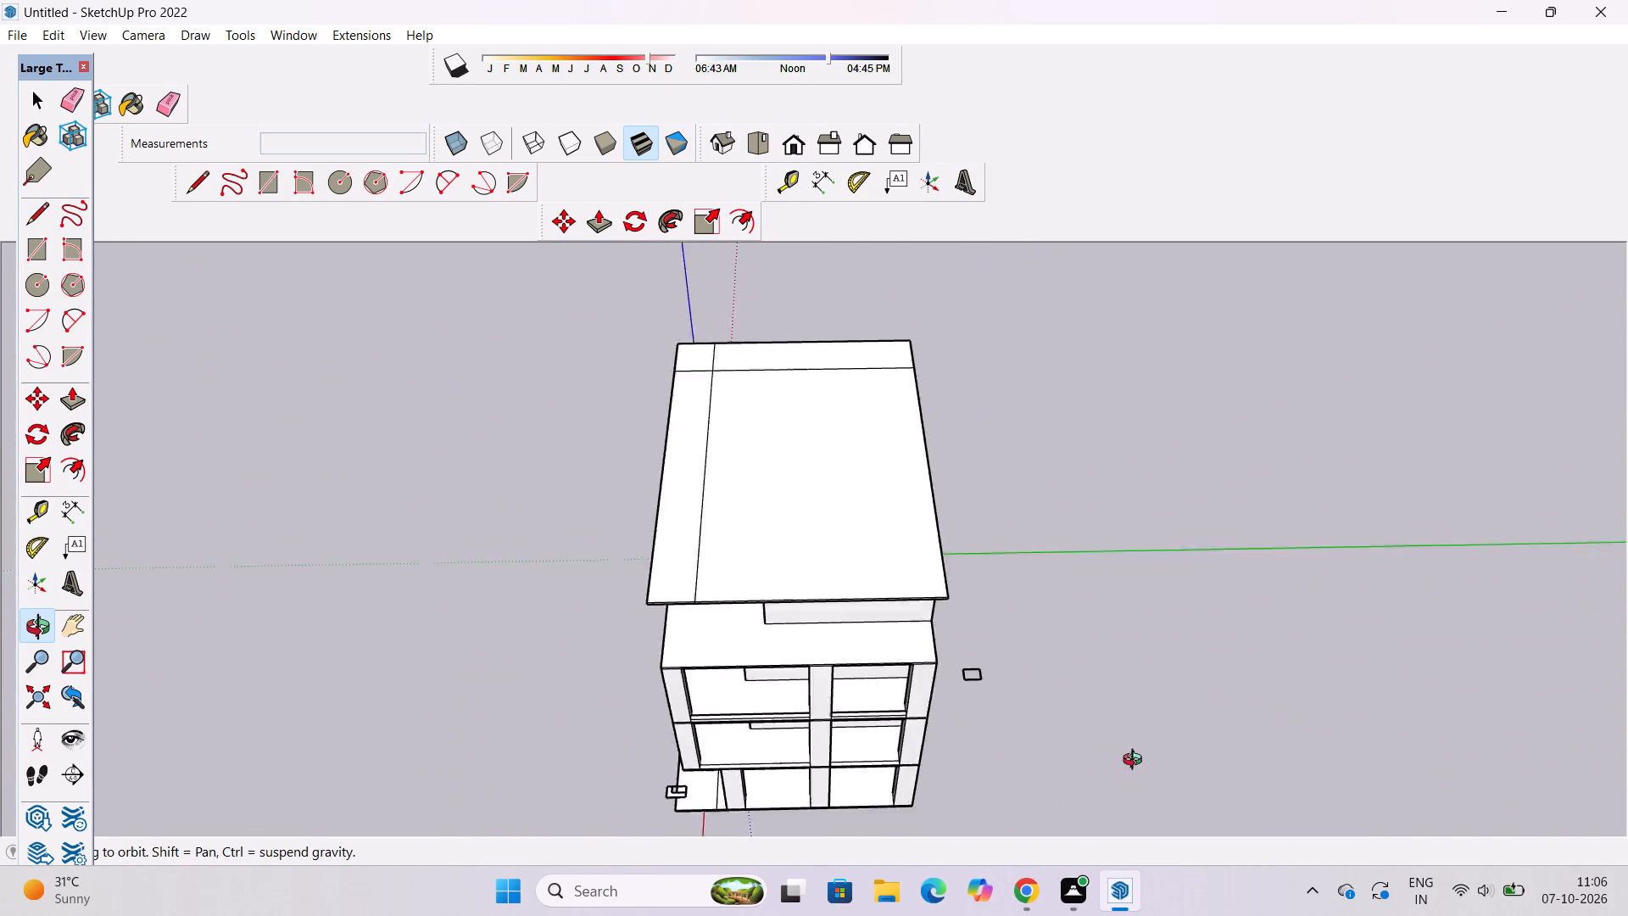
pyautogui.moveTo(1136, 762); pyautogui.dragTo(1206, 676)
pyautogui.scroll(-5, 883, 504)
pyautogui.moveTo(661, 682); pyautogui.dragTo(1330, 592)
pyautogui.scroll(5, 936, 567)
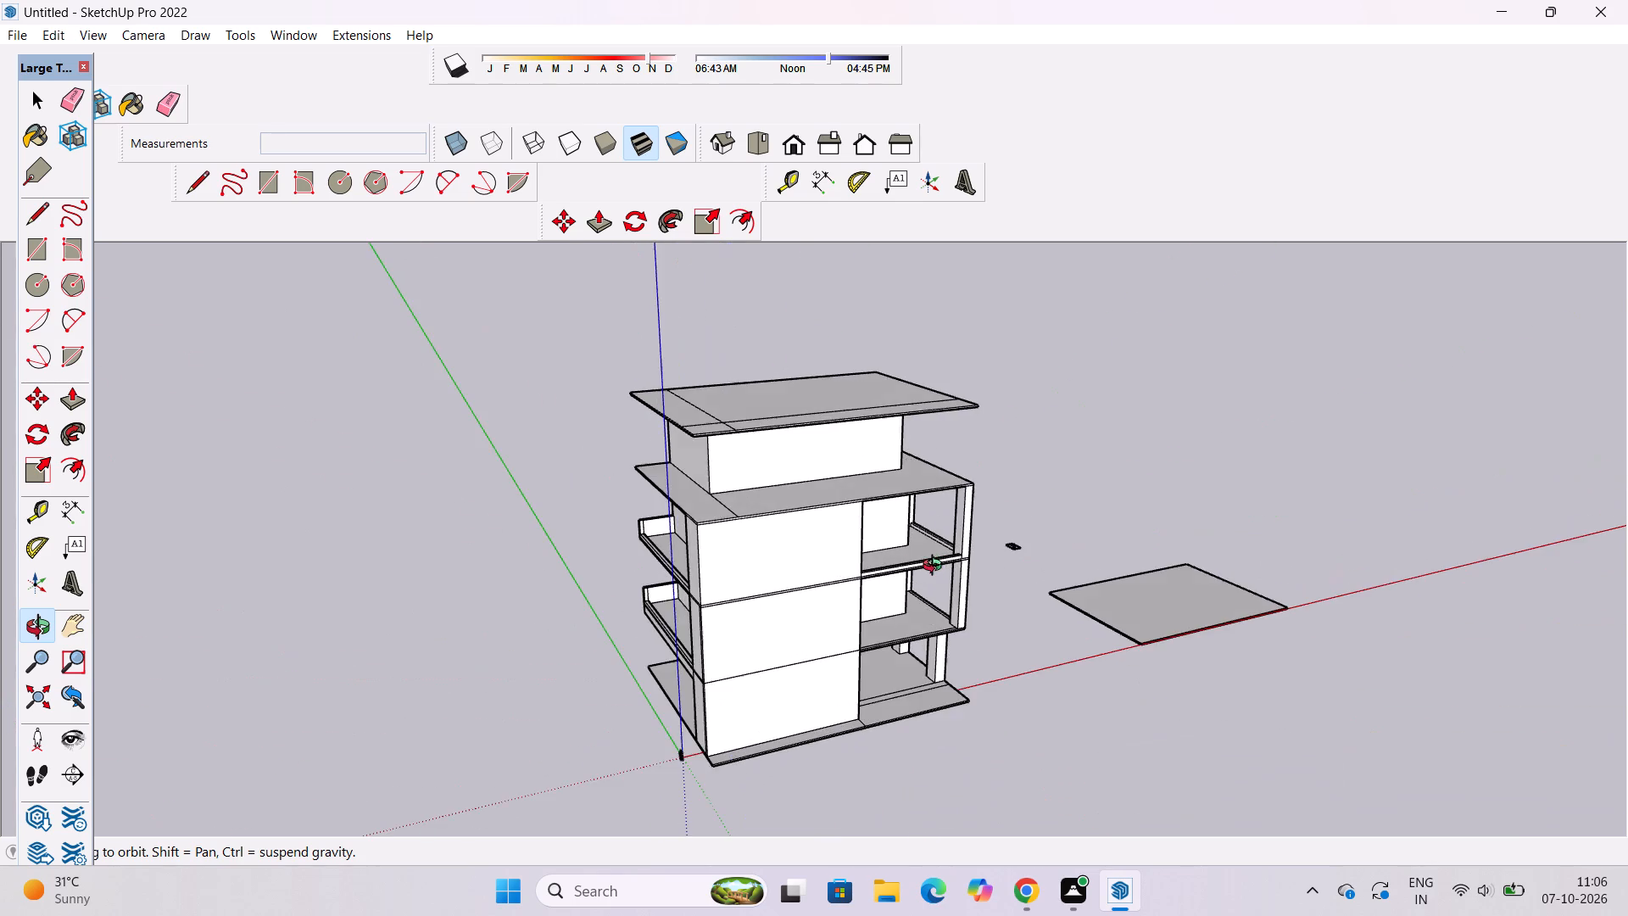
pyautogui.scroll(7, 993, 520)
pyautogui.moveTo(1136, 482); pyautogui.dragTo(1040, 435)
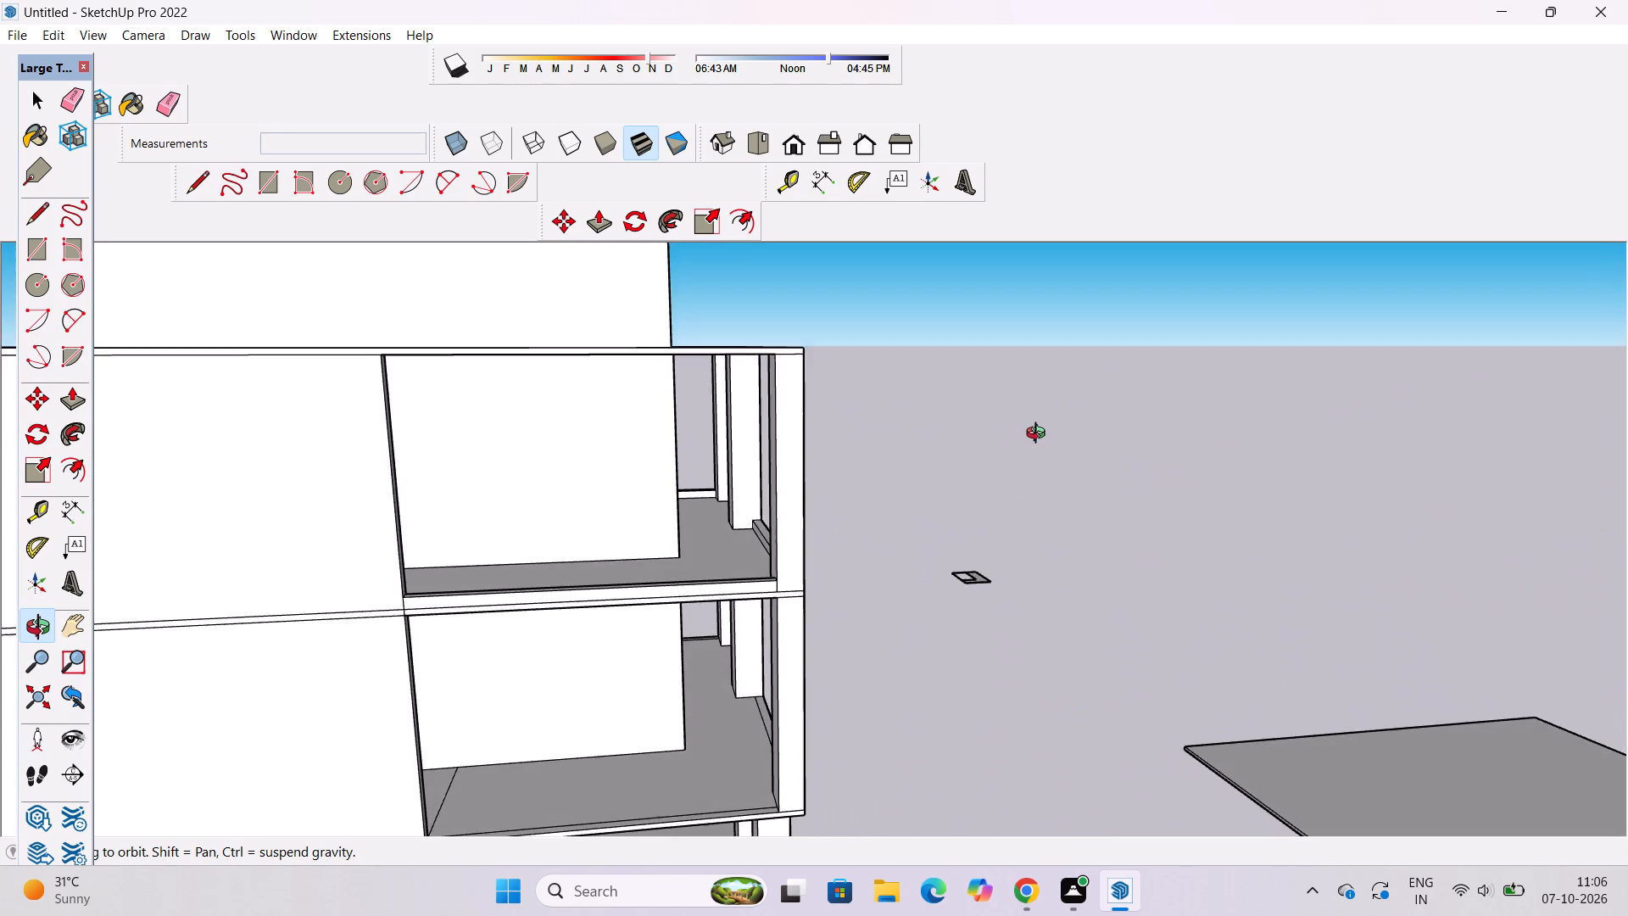
pyautogui.moveTo(1040, 435); pyautogui.dragTo(1046, 477)
pyautogui.scroll(-6, 1052, 474)
pyautogui.scroll(2, 1077, 404)
pyautogui.scroll(-1, 1077, 404)
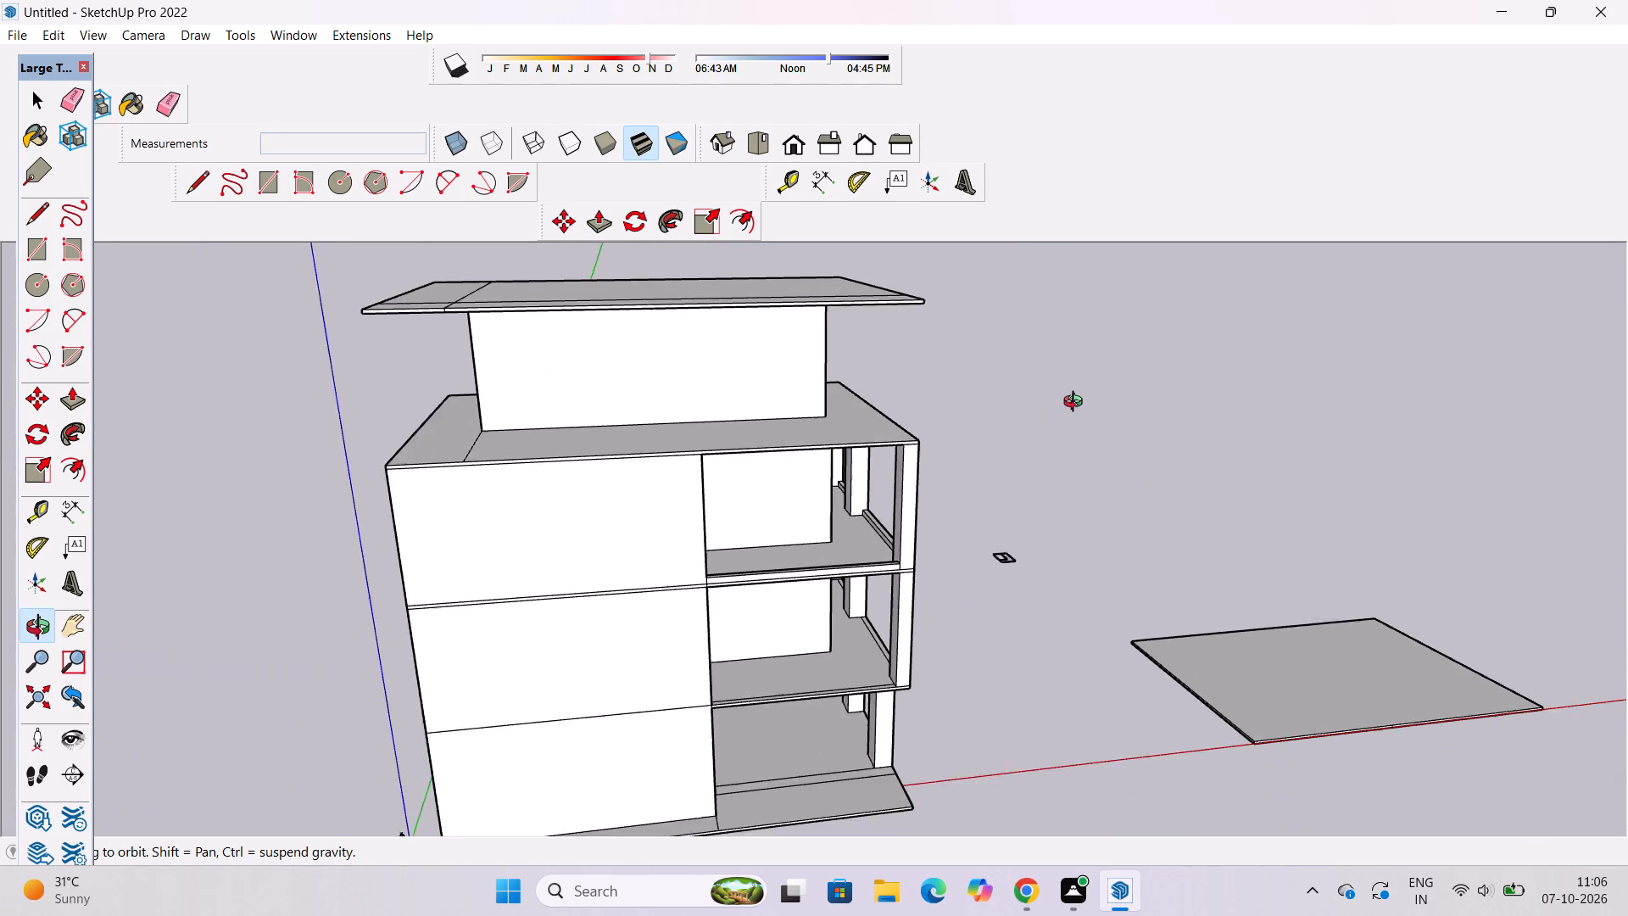
pyautogui.scroll(-1, 1077, 404)
pyautogui.keyDown('shift'); pyautogui.moveTo(733, 450); pyautogui.dragTo(832, 431); pyautogui.keyUp('shift')
pyautogui.moveTo(789, 478); pyautogui.dragTo(897, 631)
pyautogui.scroll(3, 661, 505)
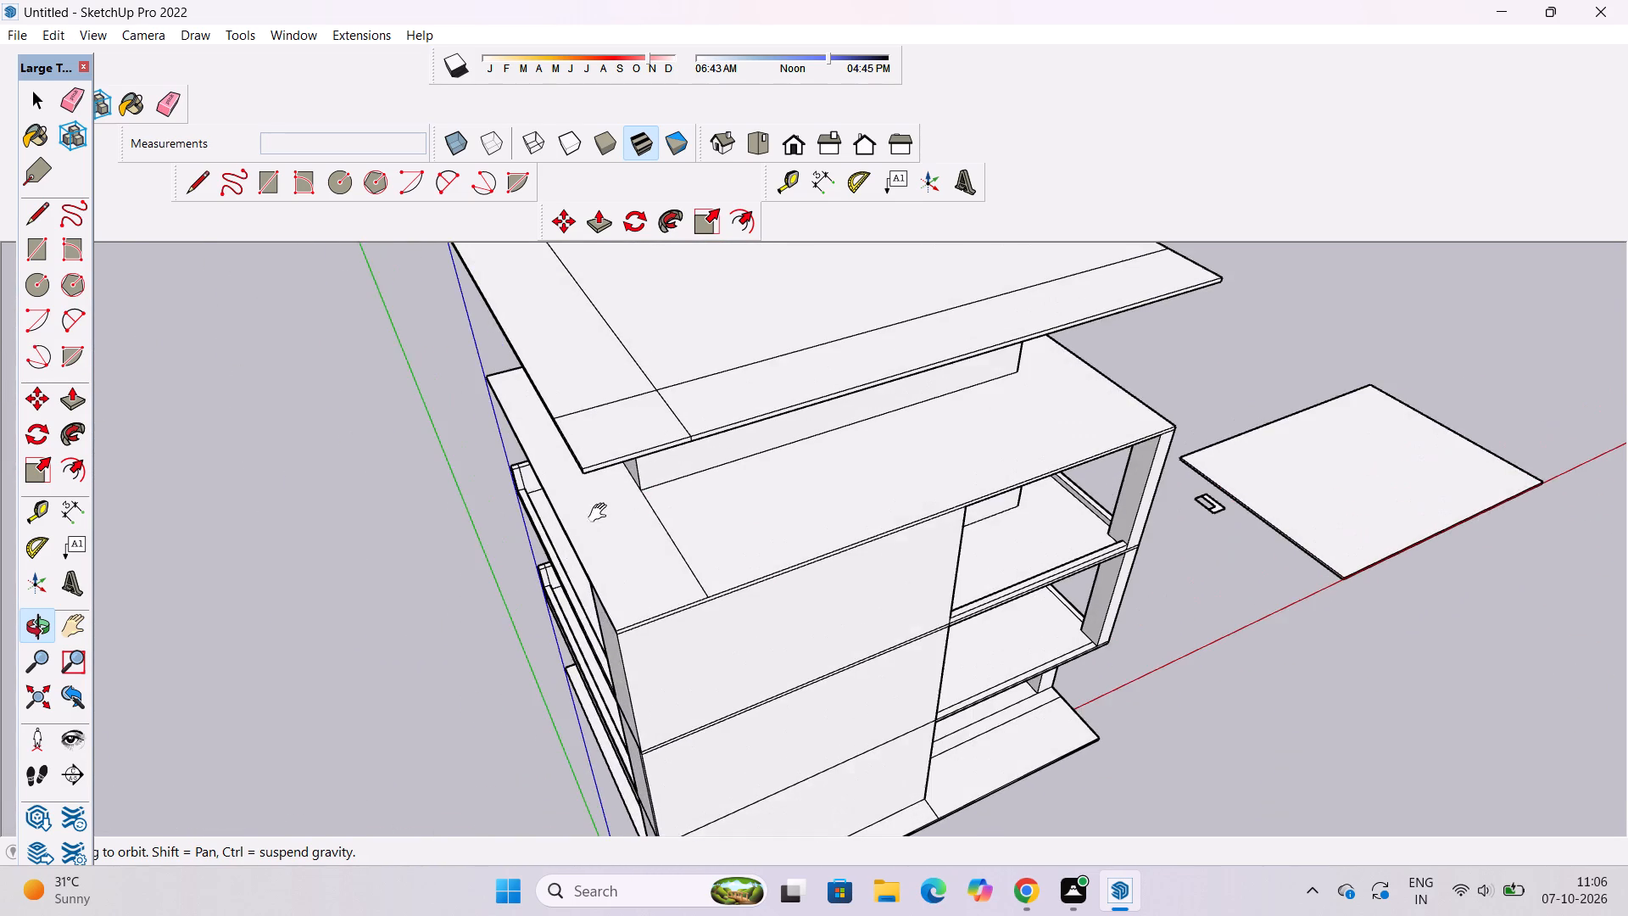
# Place a guide on the terrace slab 2' inside its rear edge, starting at the balcony end.
pyautogui.keyDown('shift'); pyautogui.moveTo(601, 514); pyautogui.dragTo(918, 471); pyautogui.keyUp('shift')
pyautogui.scroll(3, 871, 499)
pyautogui.keyDown('shift'); pyautogui.moveTo(868, 499); pyautogui.dragTo(848, 498); pyautogui.keyUp('shift')
pyautogui.moveTo(521, 521); pyautogui.dragTo(678, 522)
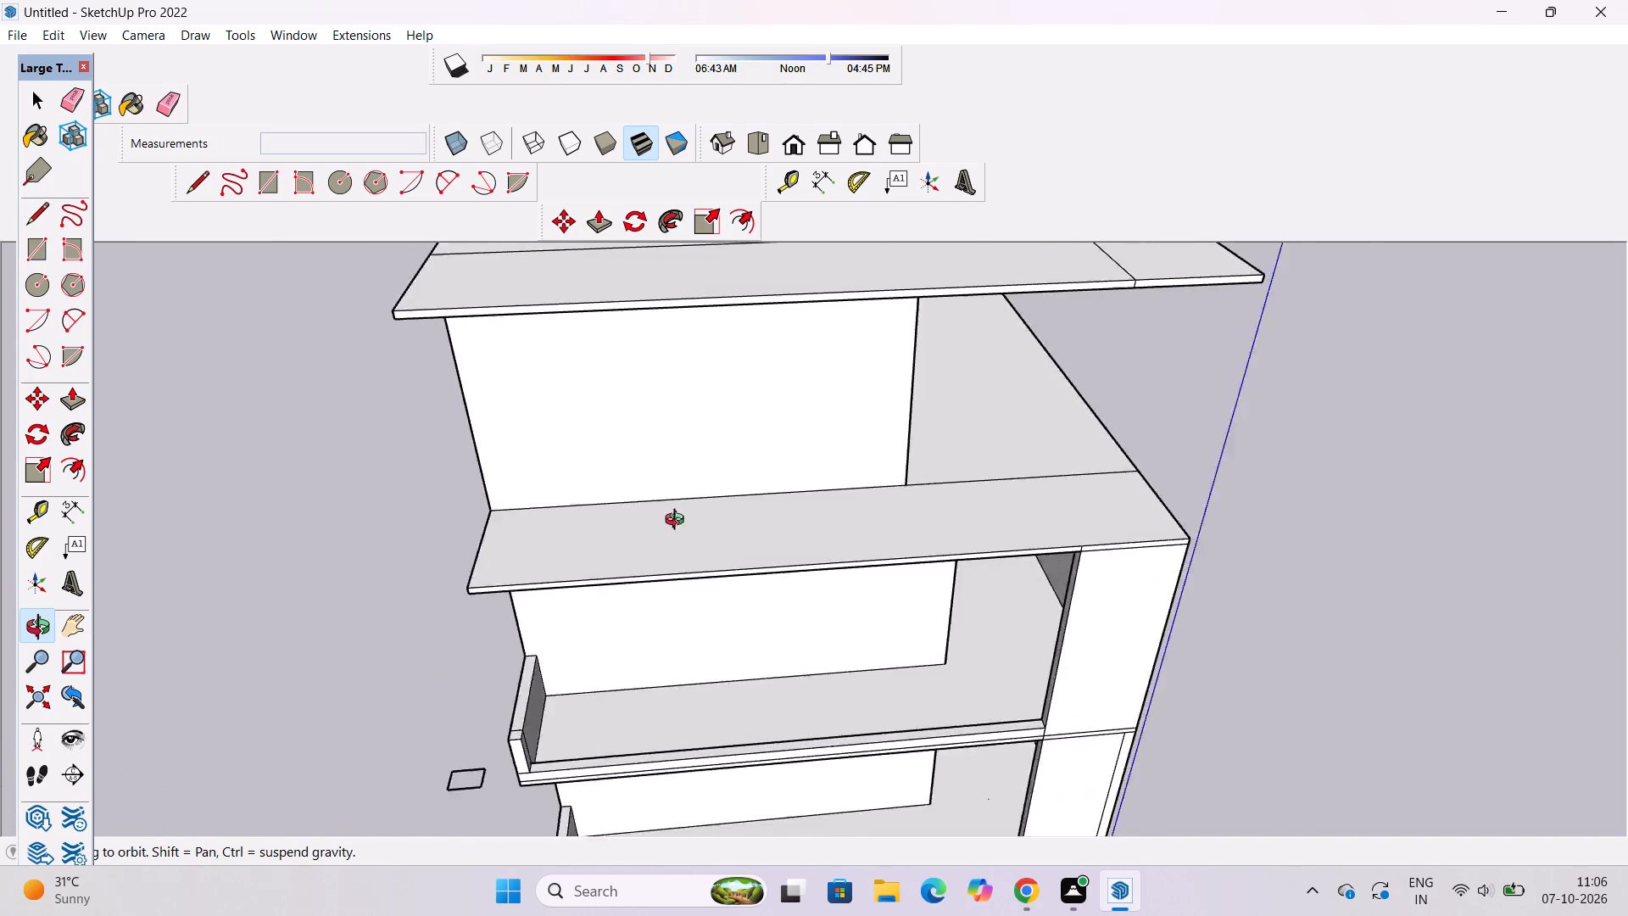
pyautogui.moveTo(678, 522); pyautogui.dragTo(812, 522)
pyautogui.keyDown('shift'); pyautogui.moveTo(812, 522); pyautogui.dragTo(735, 508); pyautogui.keyUp('shift')
pyautogui.keyDown('shift'); pyautogui.moveTo(716, 590); pyautogui.dragTo(585, 580); pyautogui.keyUp('shift')
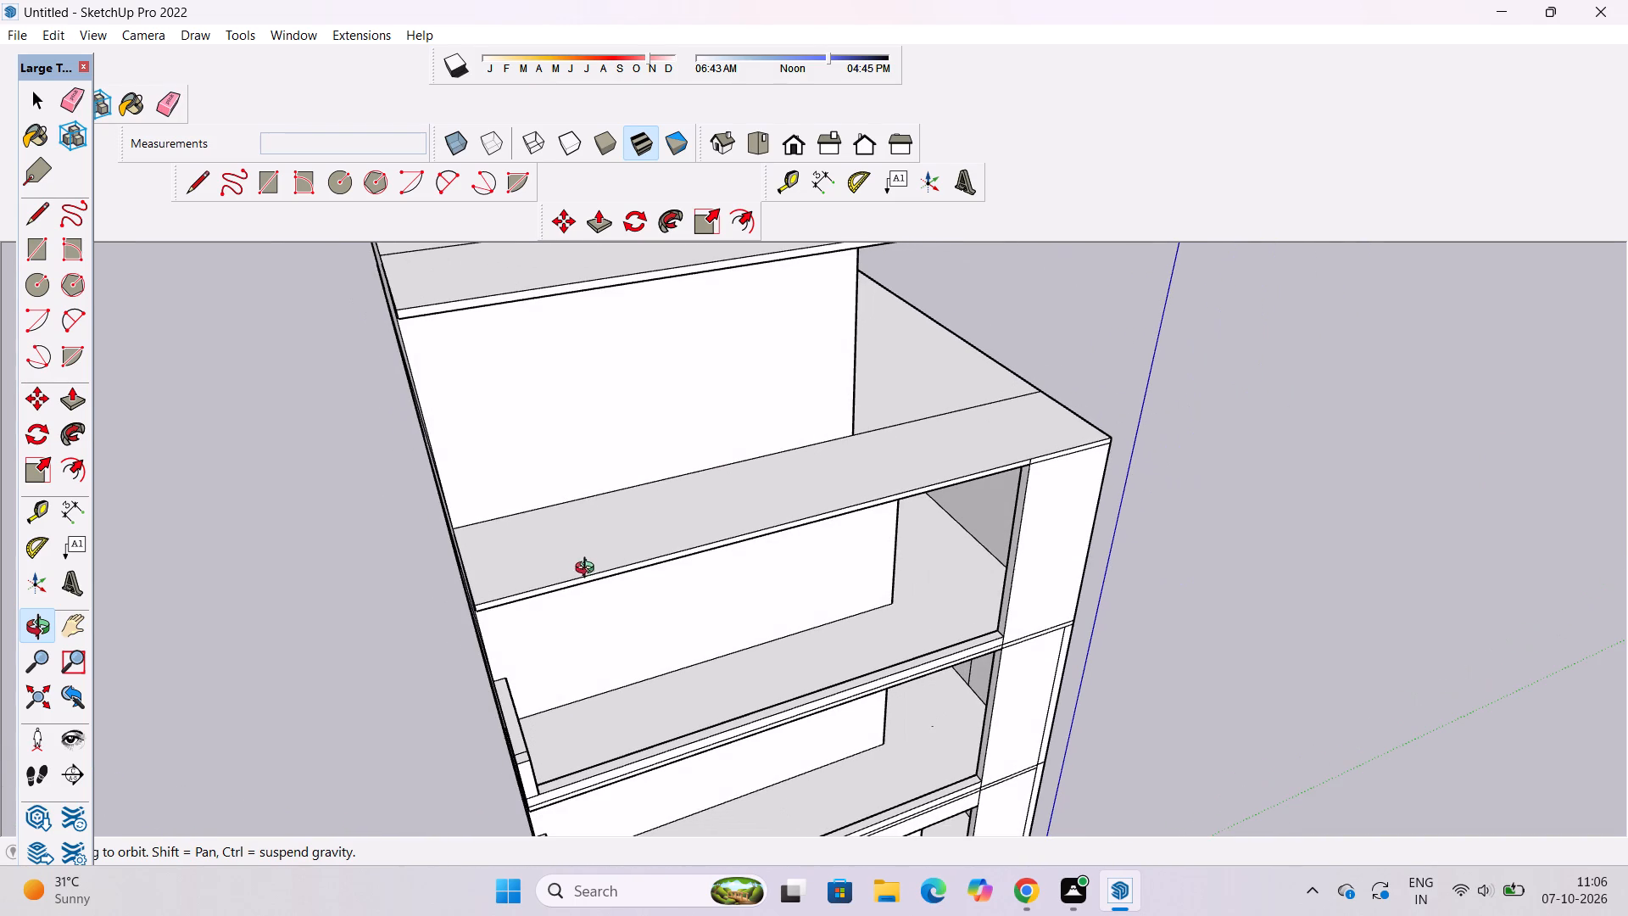
pyautogui.press('t')
pyautogui.scroll(4, 493, 528)
pyautogui.click(443, 577)
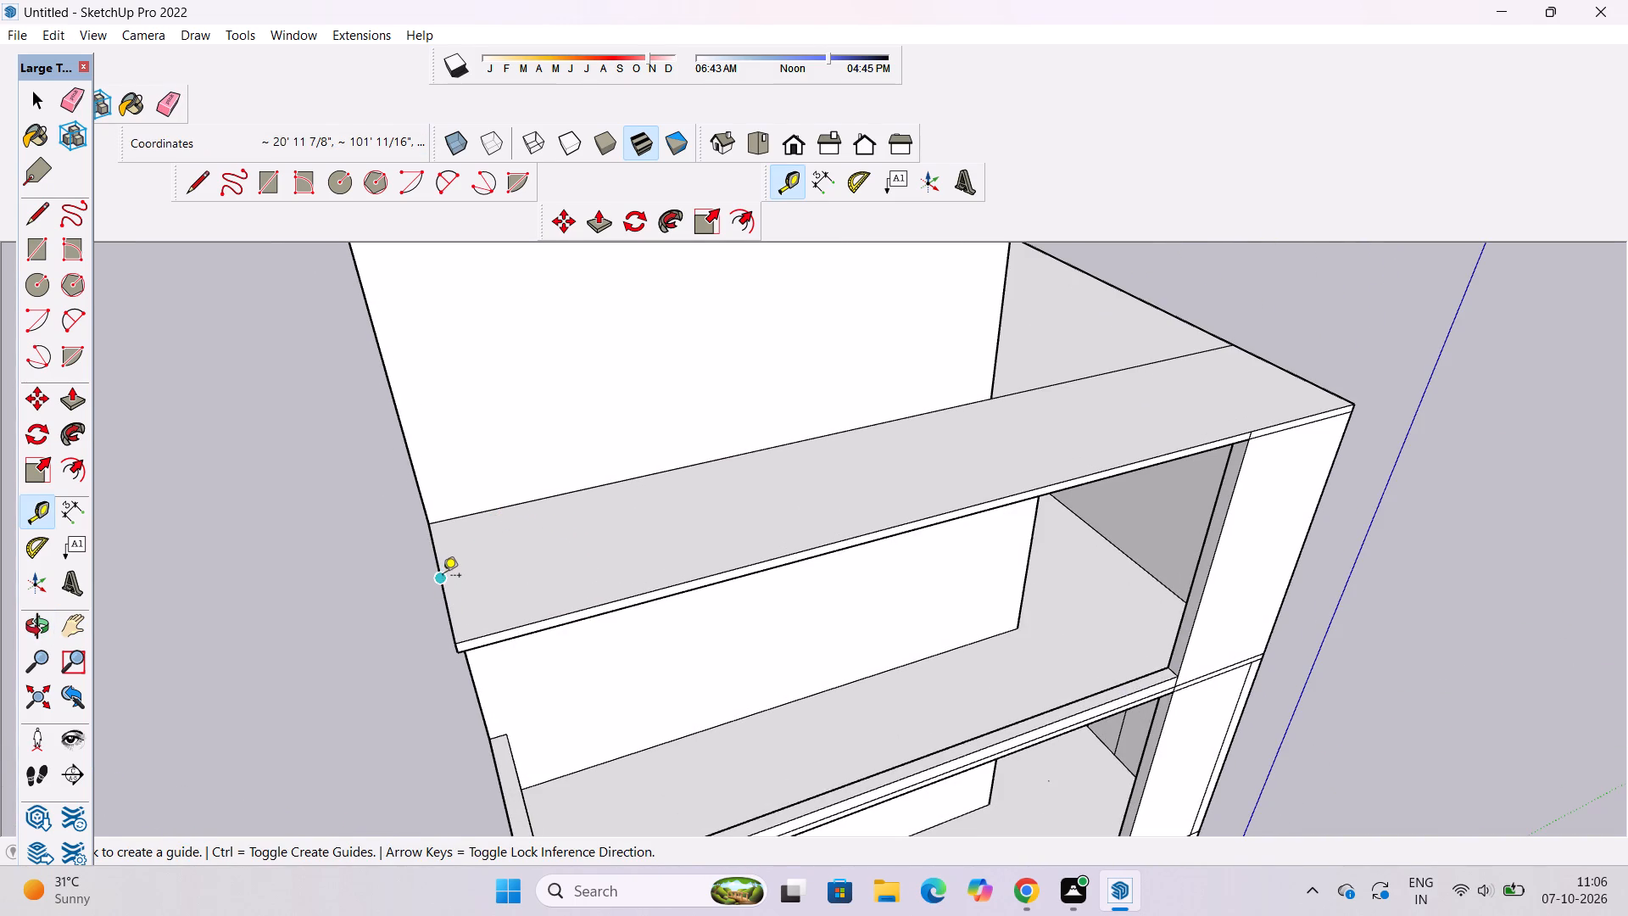
pyautogui.press('2')
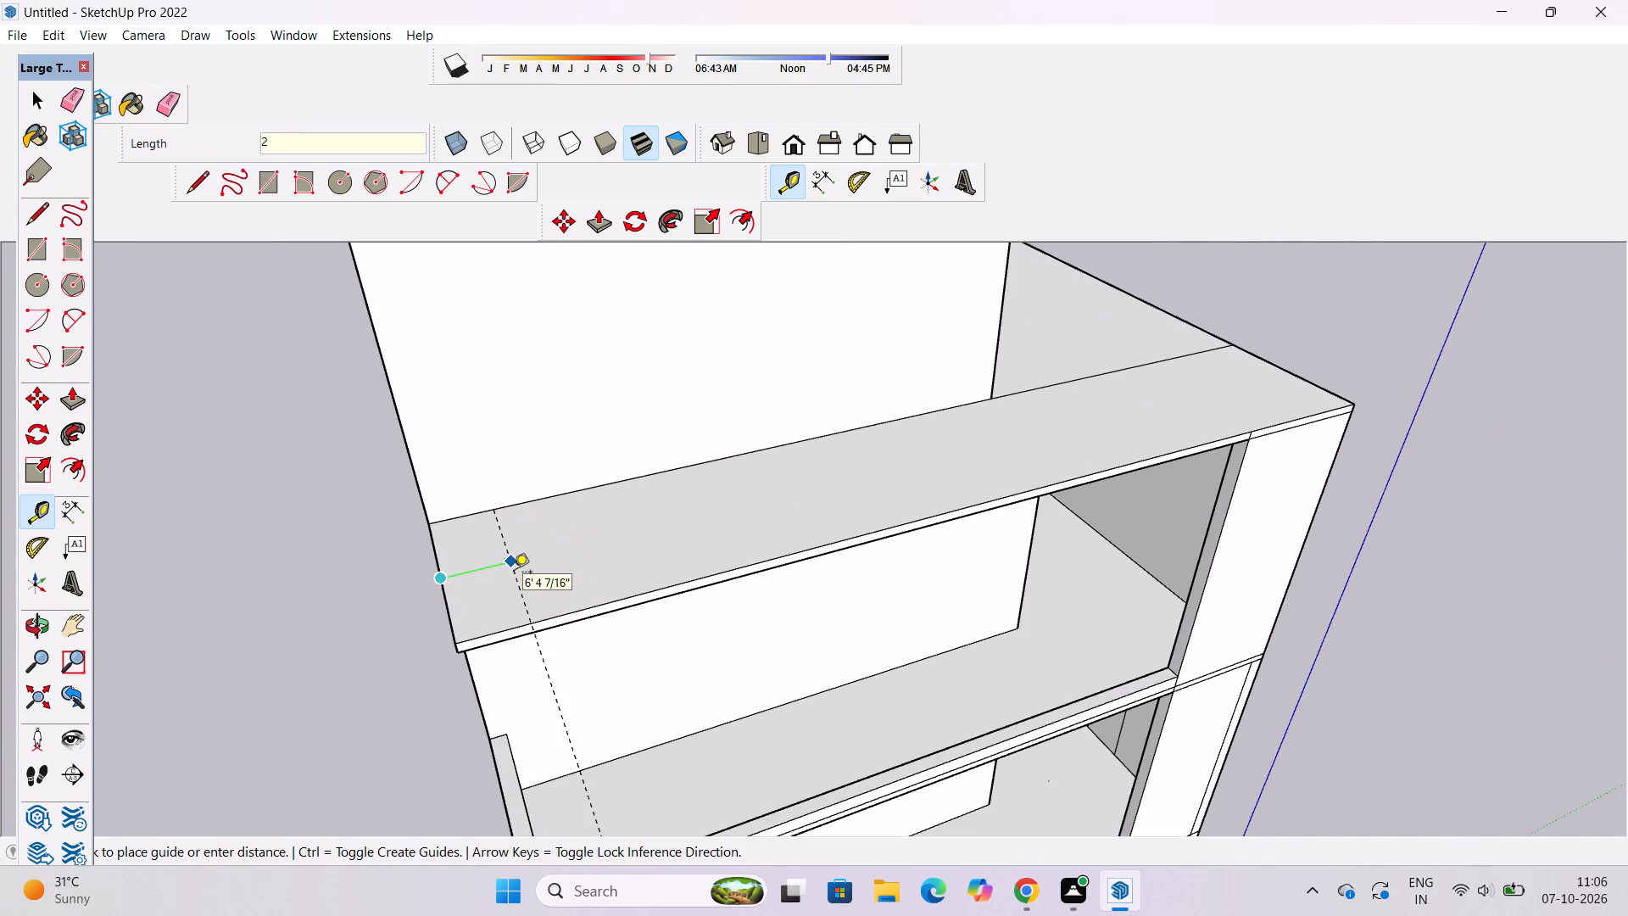
pyautogui.press("'")
pyautogui.press('Return')
# Place a guide on the terrace slab 2' inside its long edge above the balconies.
pyautogui.scroll(-3, 327, 601)
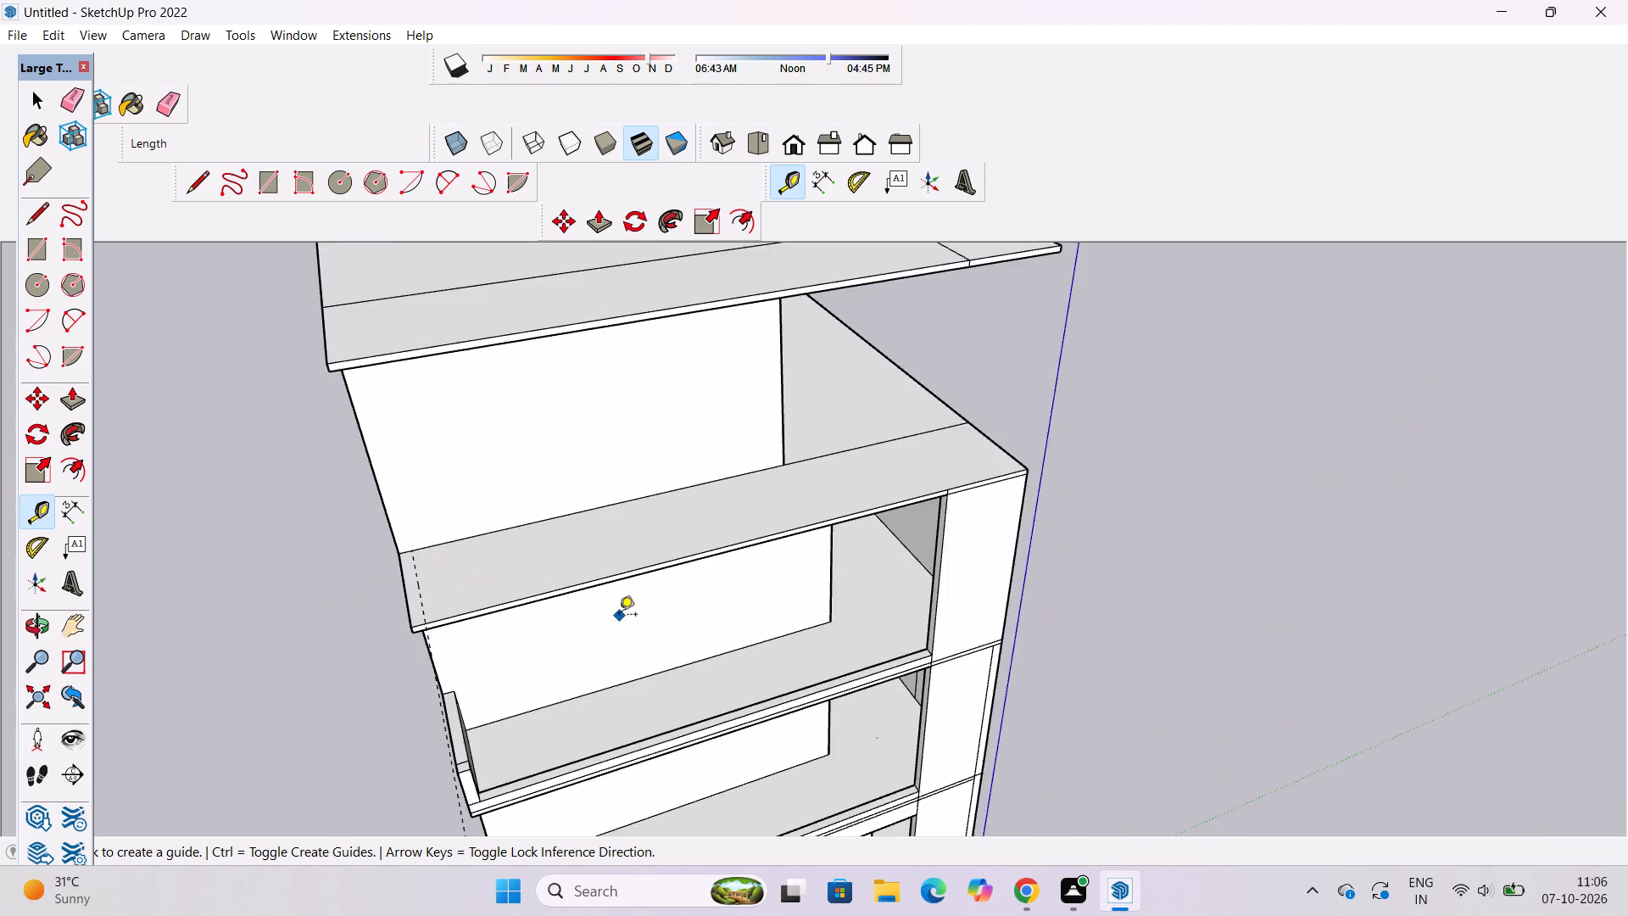
pyautogui.scroll(5, 619, 616)
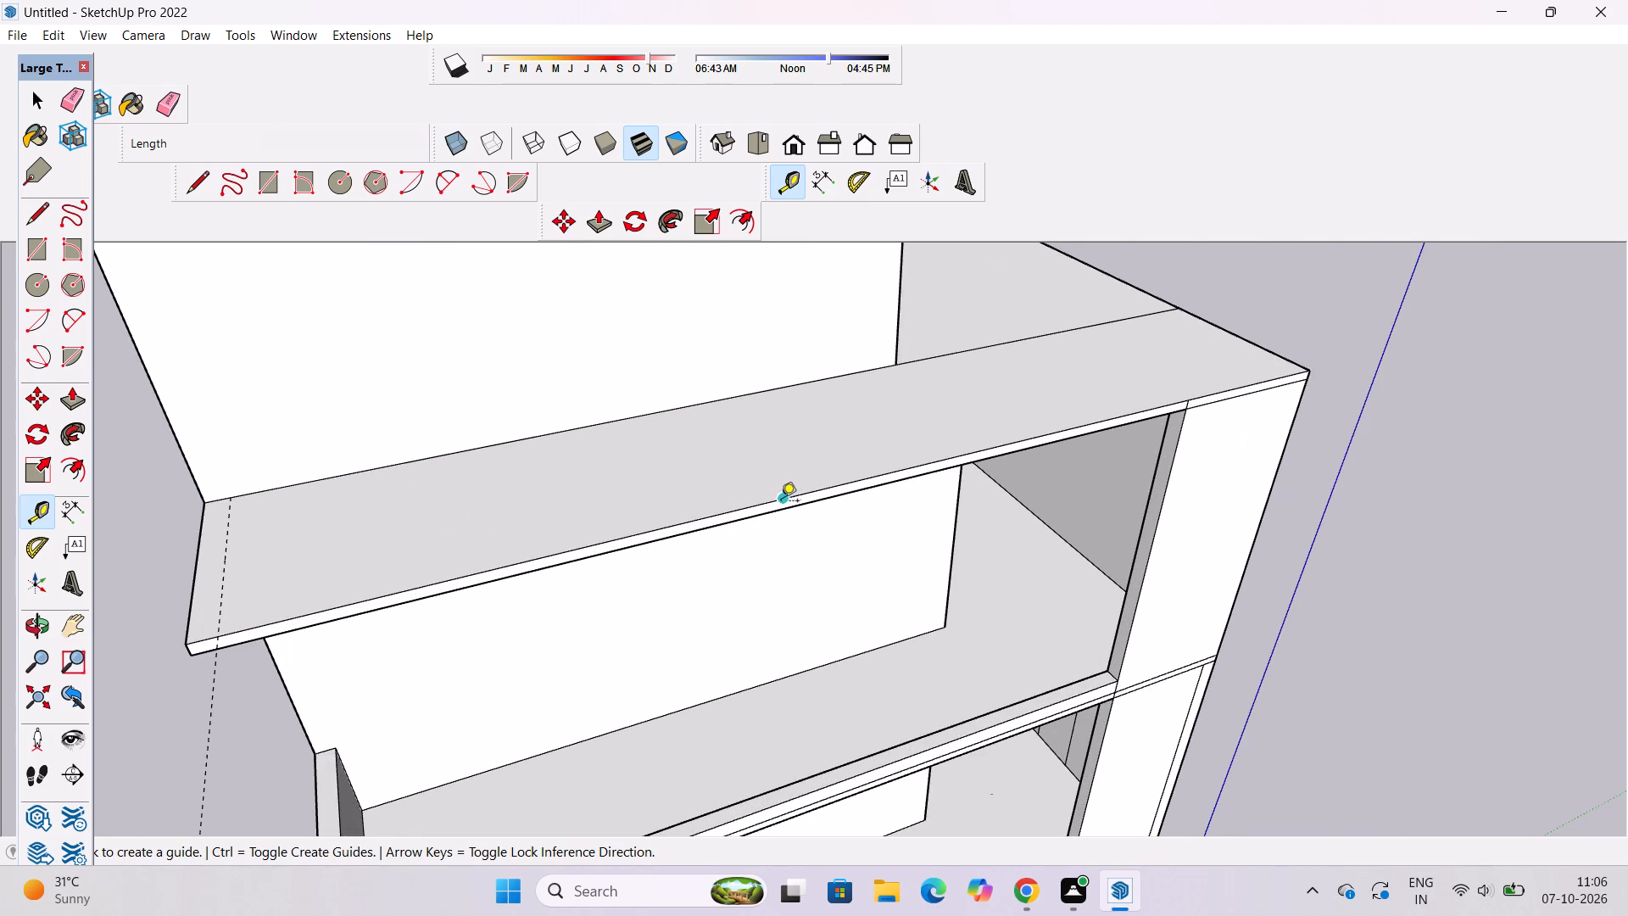
pyautogui.click(783, 501)
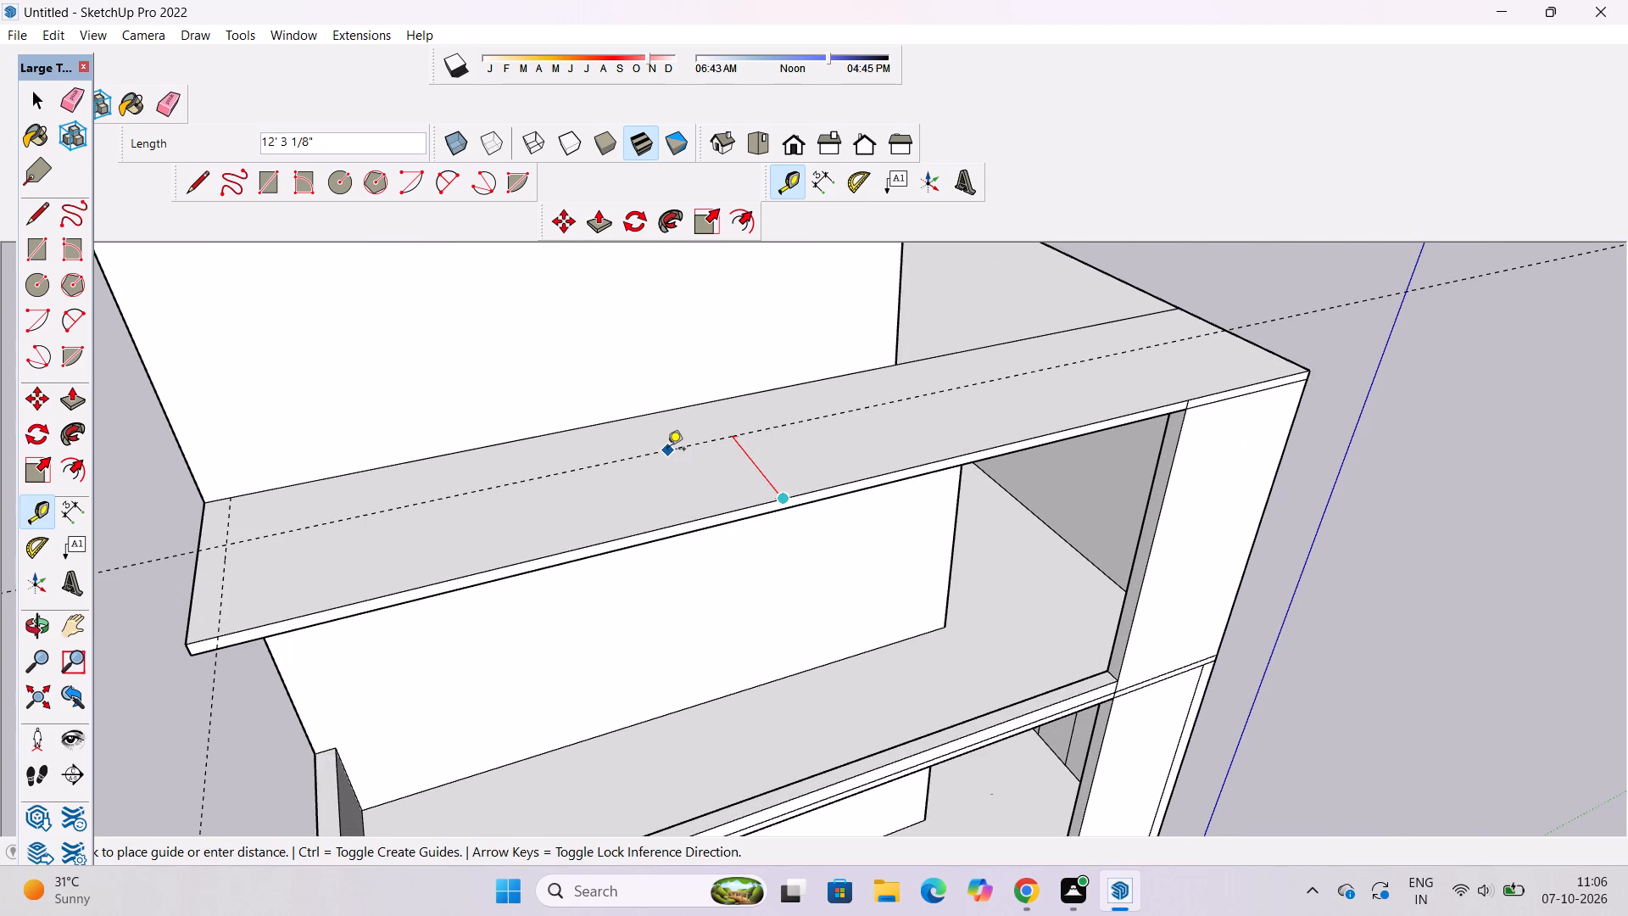
pyautogui.write("2'")
pyautogui.press('Return')
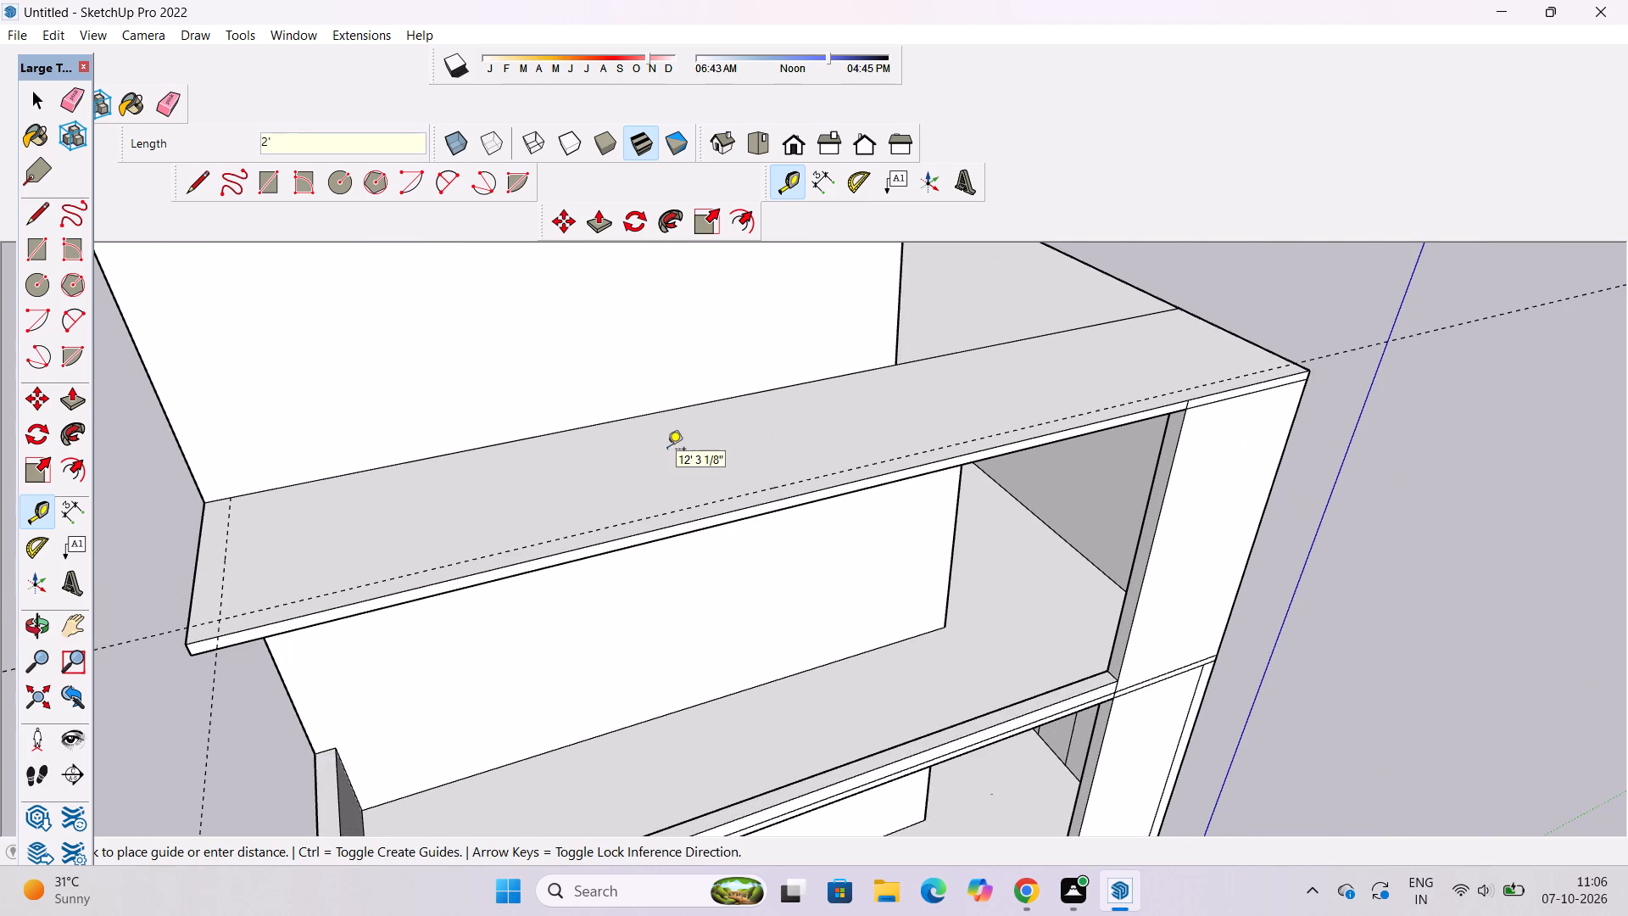
# Place a guide on the terrace slab 2' inside its side edge above the columns, opposite the balconies.
pyautogui.press('o')
pyautogui.scroll(-6, 644, 450)
pyautogui.moveTo(1096, 481); pyautogui.dragTo(750, 528)
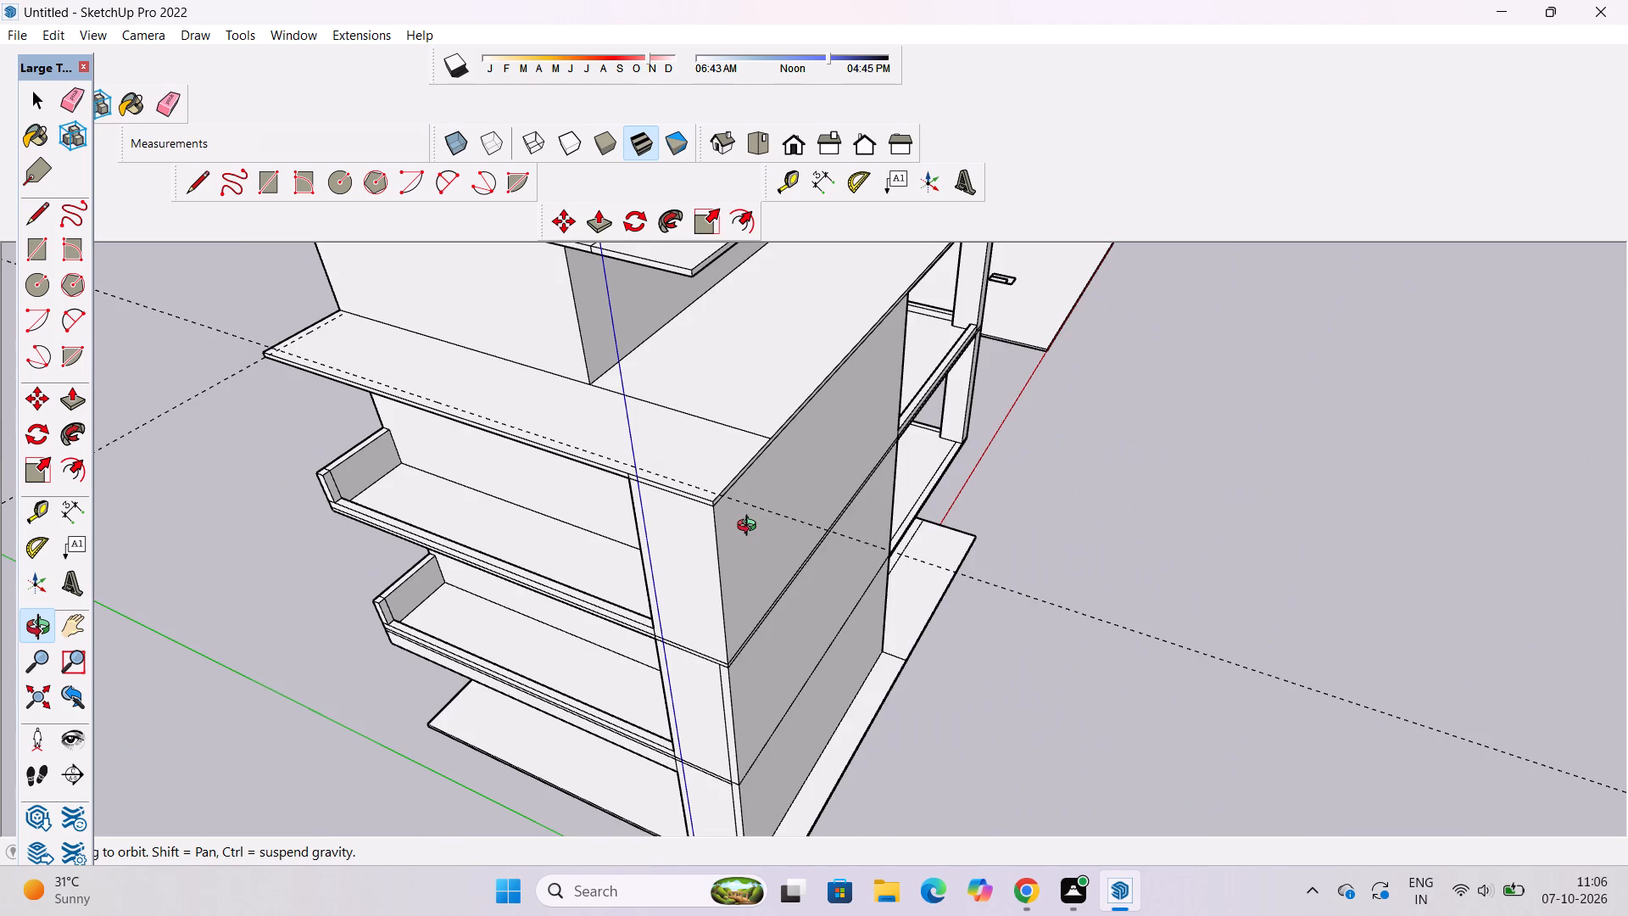
pyautogui.keyDown('shift'); pyautogui.moveTo(783, 522); pyautogui.dragTo(784, 623); pyautogui.keyUp('shift')
pyautogui.scroll(-3, 884, 517)
pyautogui.moveTo(861, 508); pyautogui.dragTo(693, 511)
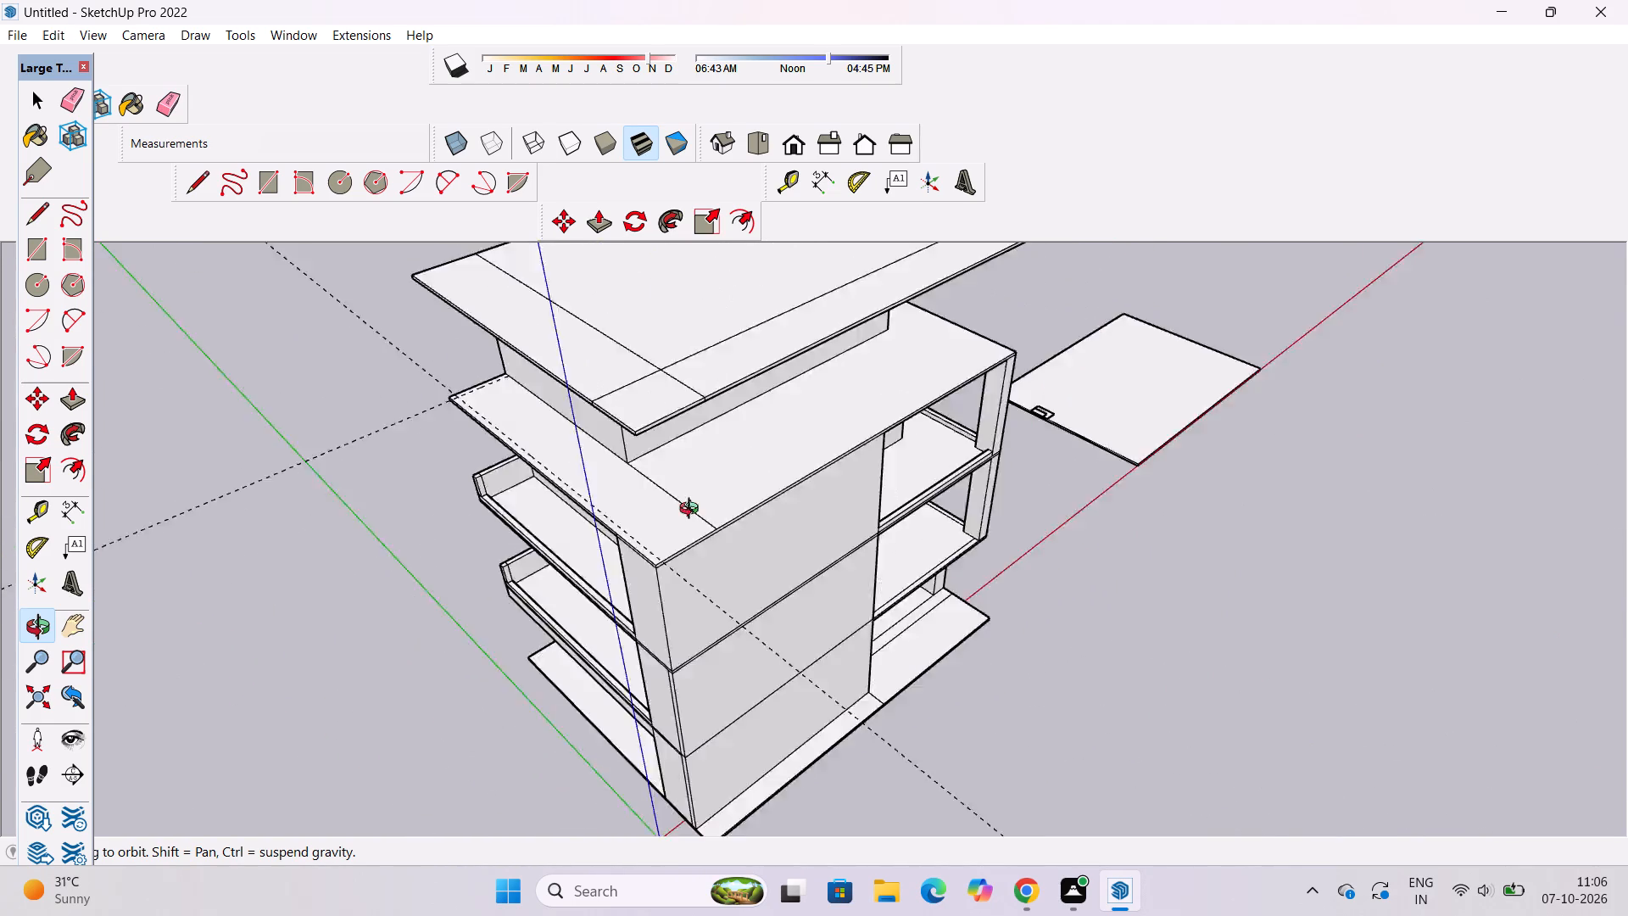
pyautogui.moveTo(693, 511); pyautogui.dragTo(514, 493)
pyautogui.moveTo(826, 454); pyautogui.dragTo(775, 571)
pyautogui.scroll(5, 1072, 489)
pyautogui.moveTo(1001, 548); pyautogui.dragTo(772, 519)
pyautogui.keyDown('shift'); pyautogui.moveTo(797, 447); pyautogui.dragTo(745, 512); pyautogui.keyUp('shift')
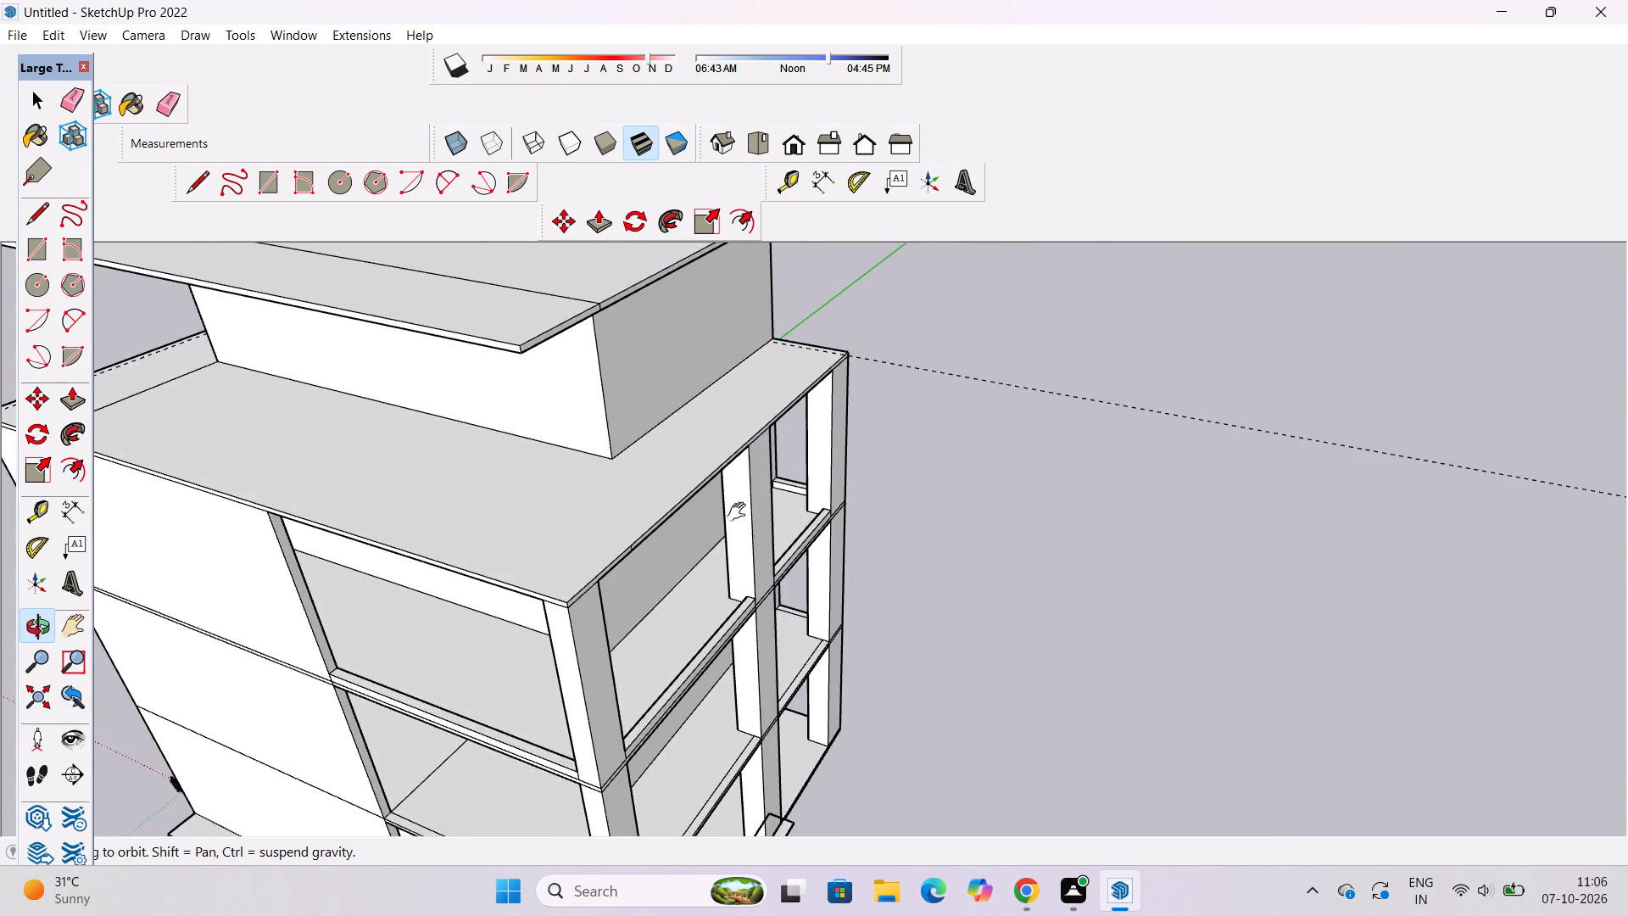
pyautogui.moveTo(702, 554); pyautogui.dragTo(754, 612)
pyautogui.moveTo(529, 744); pyautogui.dragTo(604, 740)
pyautogui.scroll(4, 654, 690)
pyautogui.keyDown('shift'); pyautogui.moveTo(657, 679); pyautogui.dragTo(521, 650); pyautogui.keyUp('shift')
pyautogui.moveTo(537, 651); pyautogui.dragTo(560, 617)
pyautogui.scroll(2, 566, 604)
pyautogui.keyDown('shift'); pyautogui.moveTo(566, 604); pyautogui.dragTo(477, 662); pyautogui.keyUp('shift')
pyautogui.moveTo(482, 660); pyautogui.dragTo(503, 644)
pyautogui.press('t')
pyautogui.scroll(-5, 573, 608)
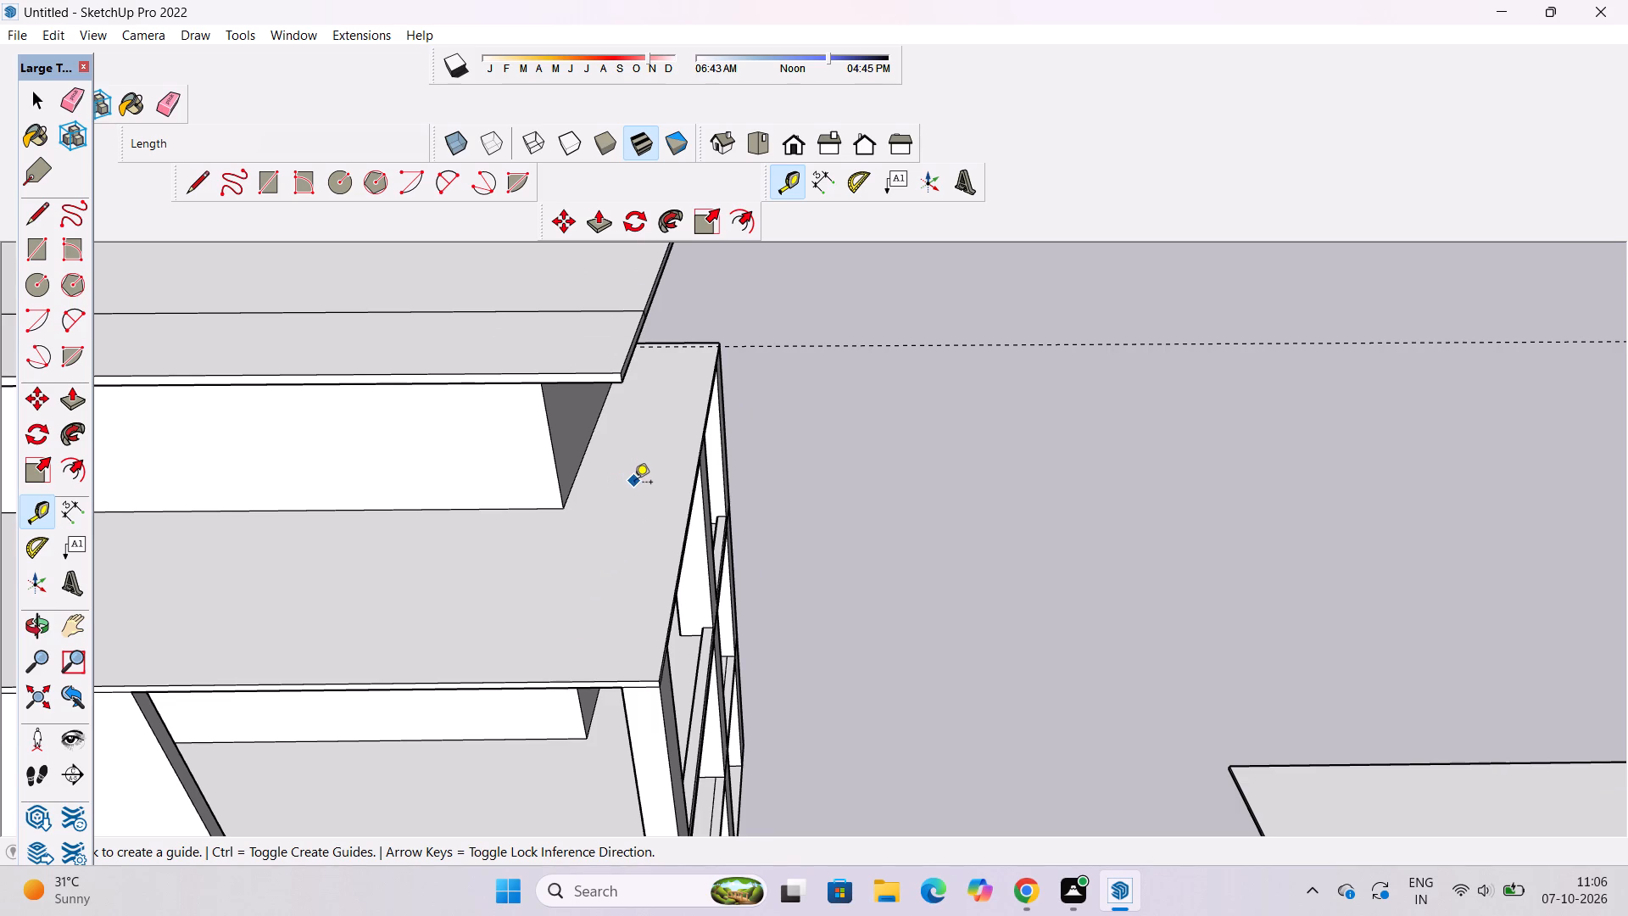
pyautogui.scroll(-3, 662, 517)
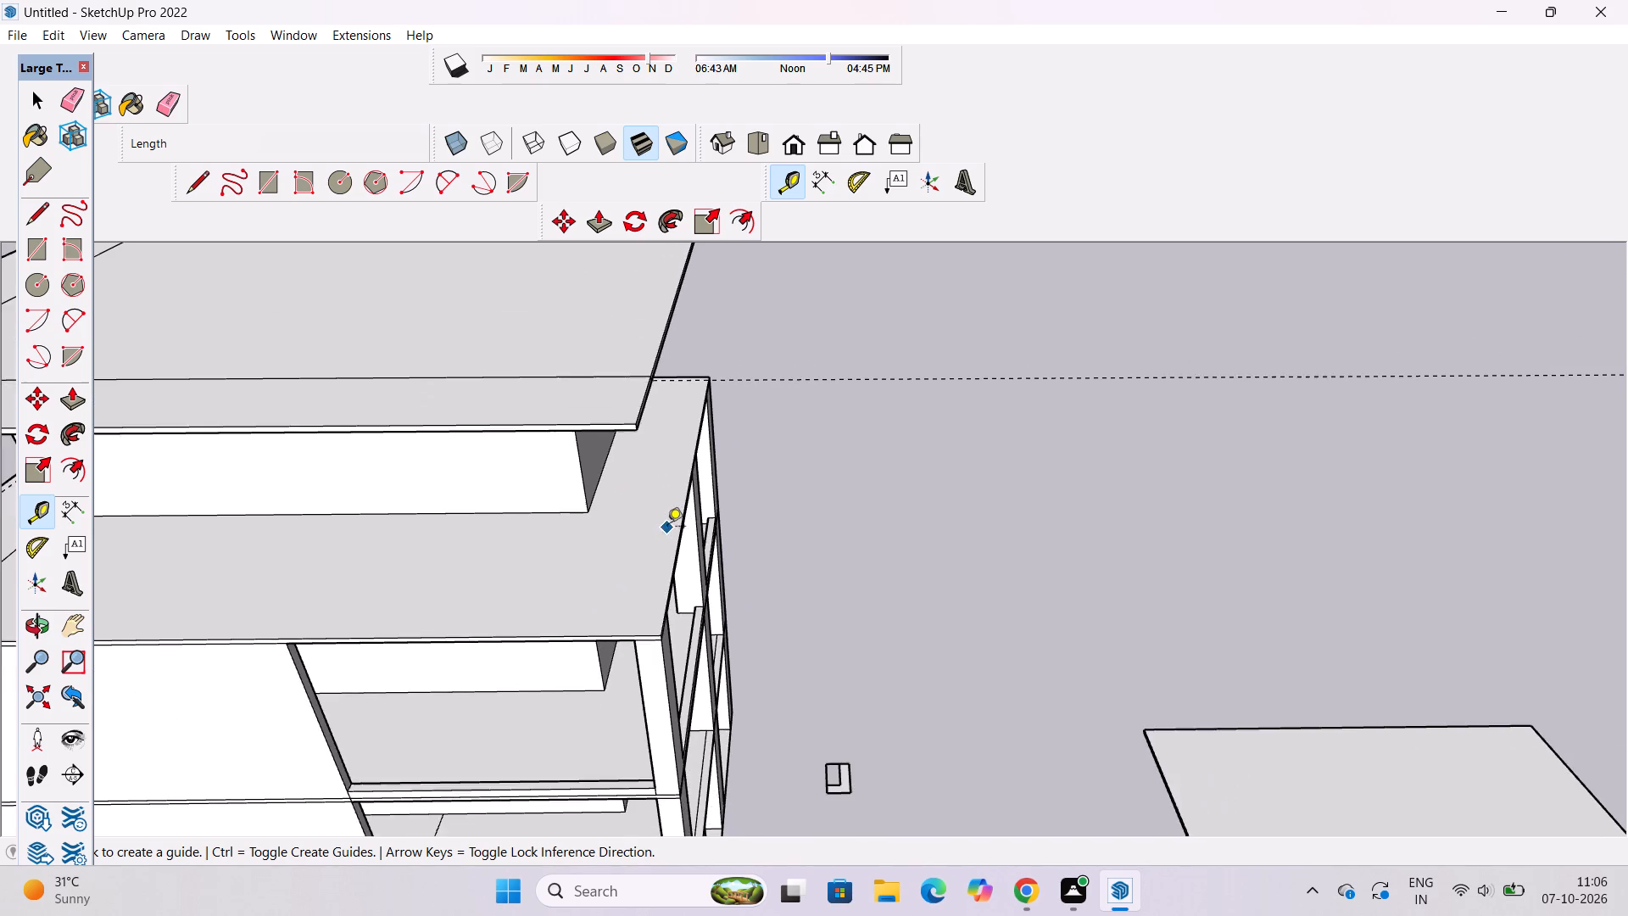
pyautogui.scroll(10, 680, 486)
pyautogui.click(697, 552)
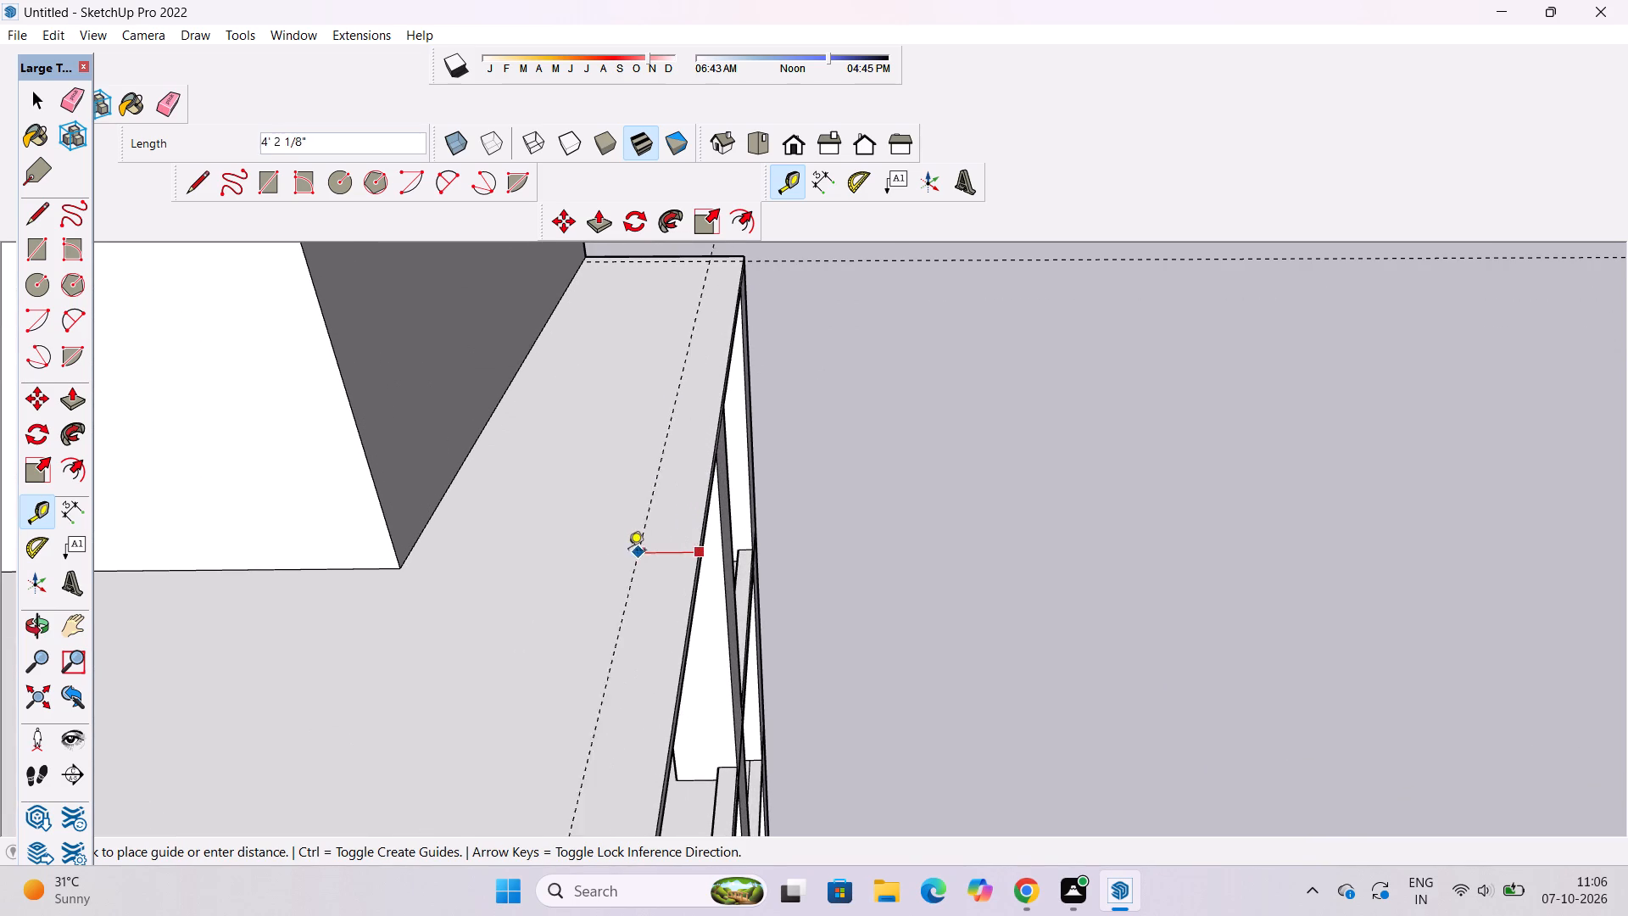
pyautogui.write("2'")
pyautogui.press('Return')
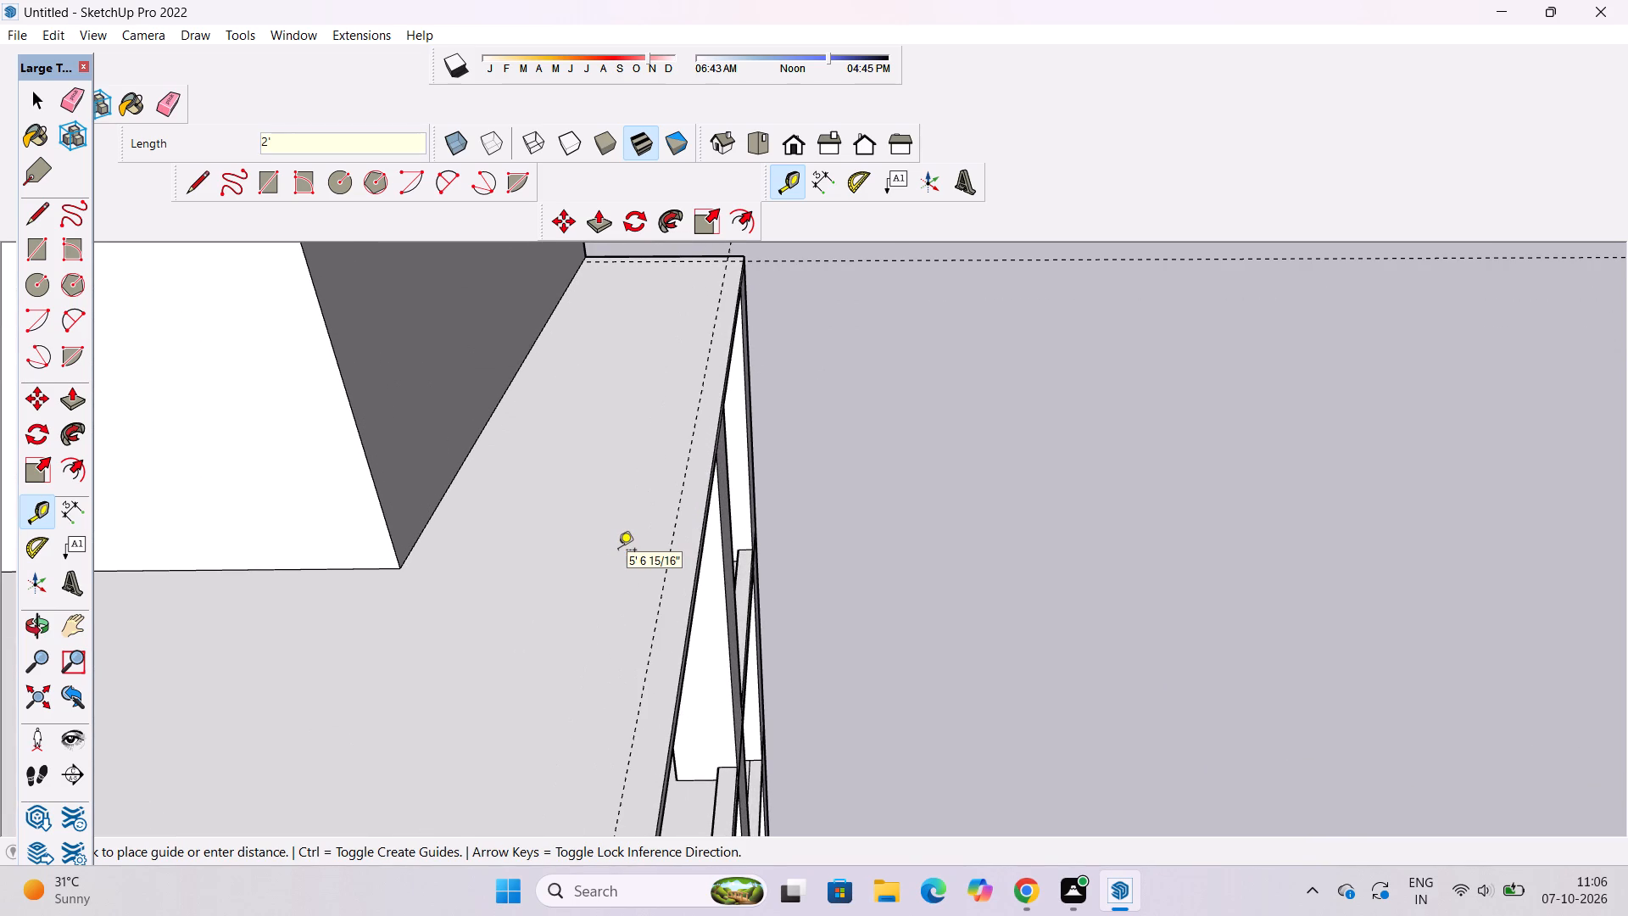
pyautogui.press('space')
# Draw an 18' line on the terrace slab along the rear guide, from the upper block's wall to the column-side guide.
pyautogui.write('o')
pyautogui.scroll(-5, 604, 563)
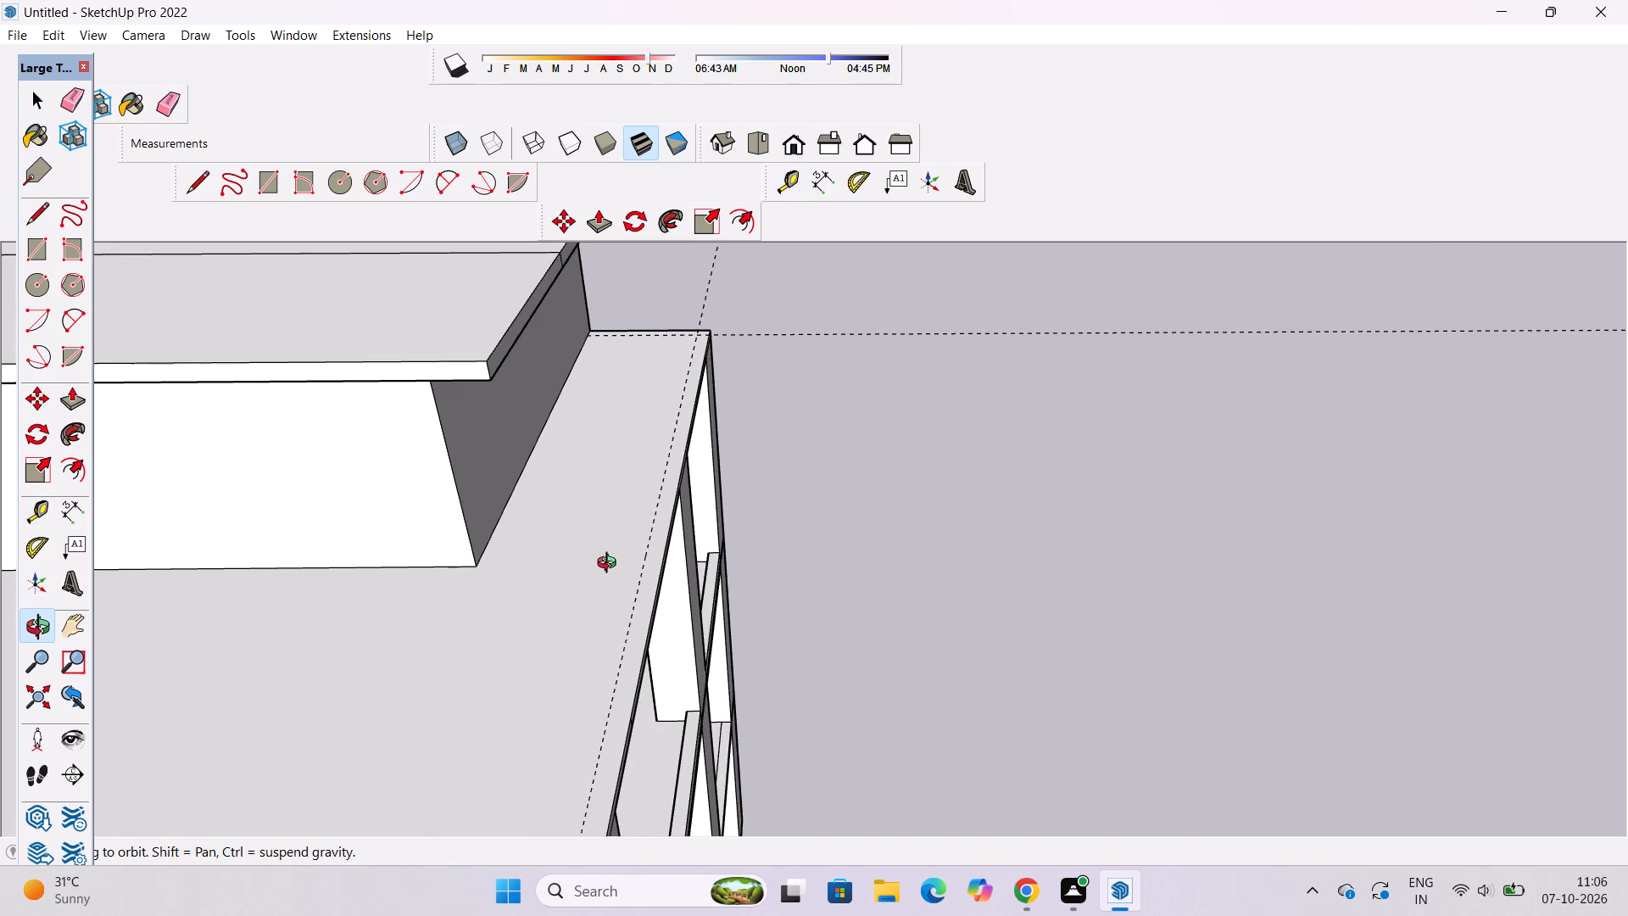
pyautogui.keyDown('shift'); pyautogui.moveTo(610, 590); pyautogui.dragTo(594, 752); pyautogui.keyUp('shift')
pyautogui.scroll(2, 626, 344)
pyautogui.moveTo(744, 448); pyautogui.dragTo(516, 514)
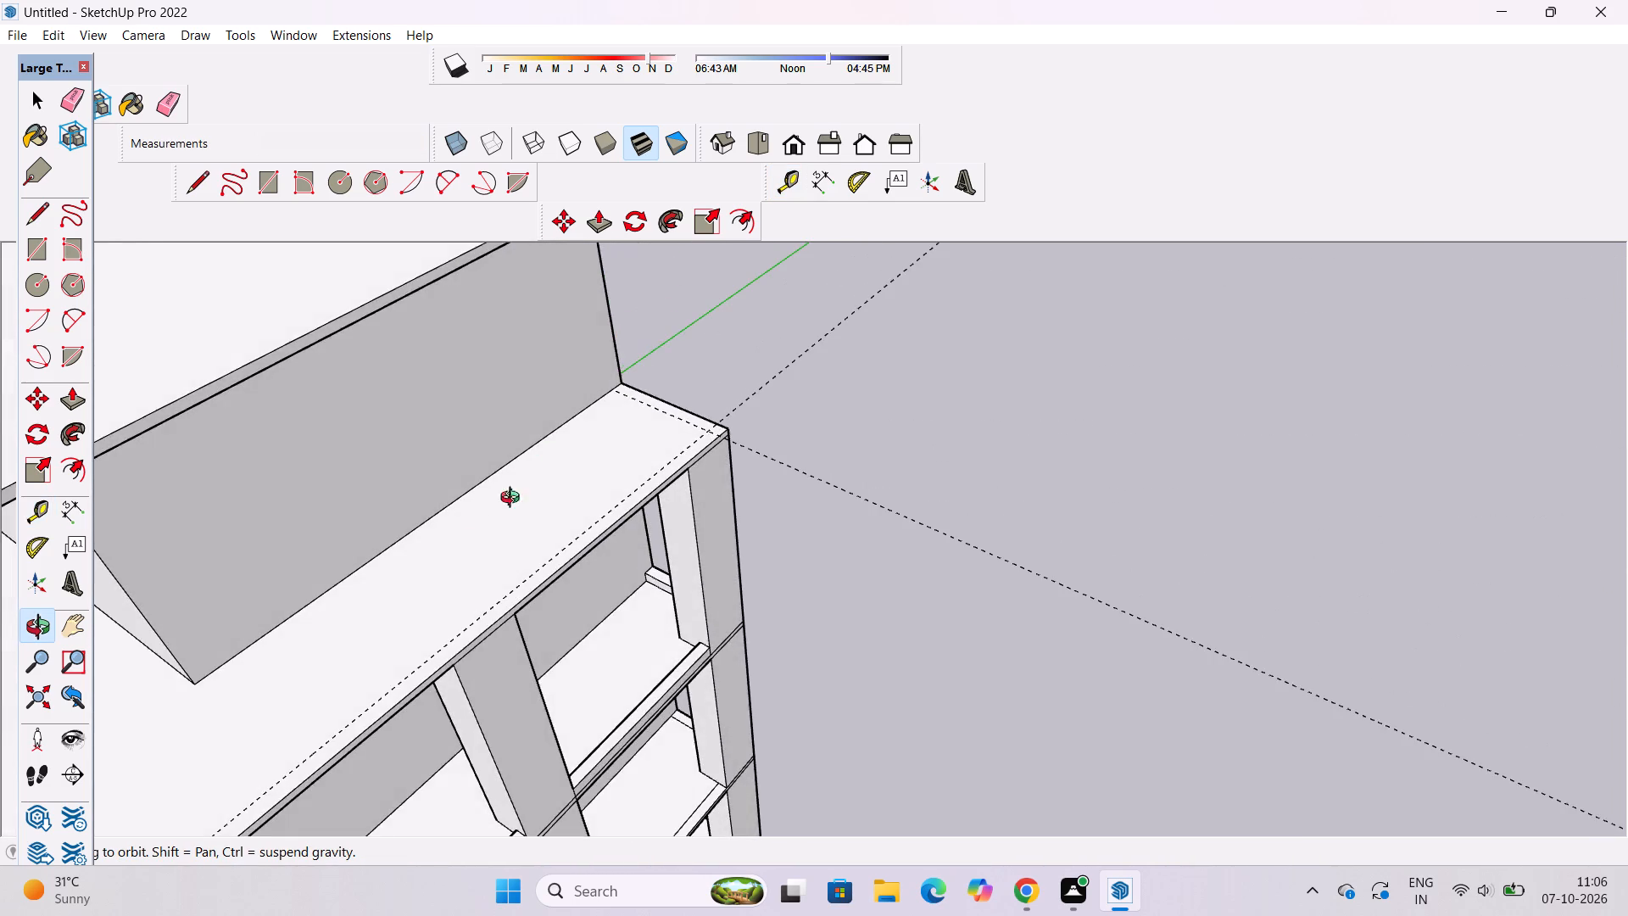
pyautogui.scroll(5, 565, 405)
pyautogui.keyDown('shift'); pyautogui.click(565, 405); pyautogui.keyUp('shift')
pyautogui.press('l')
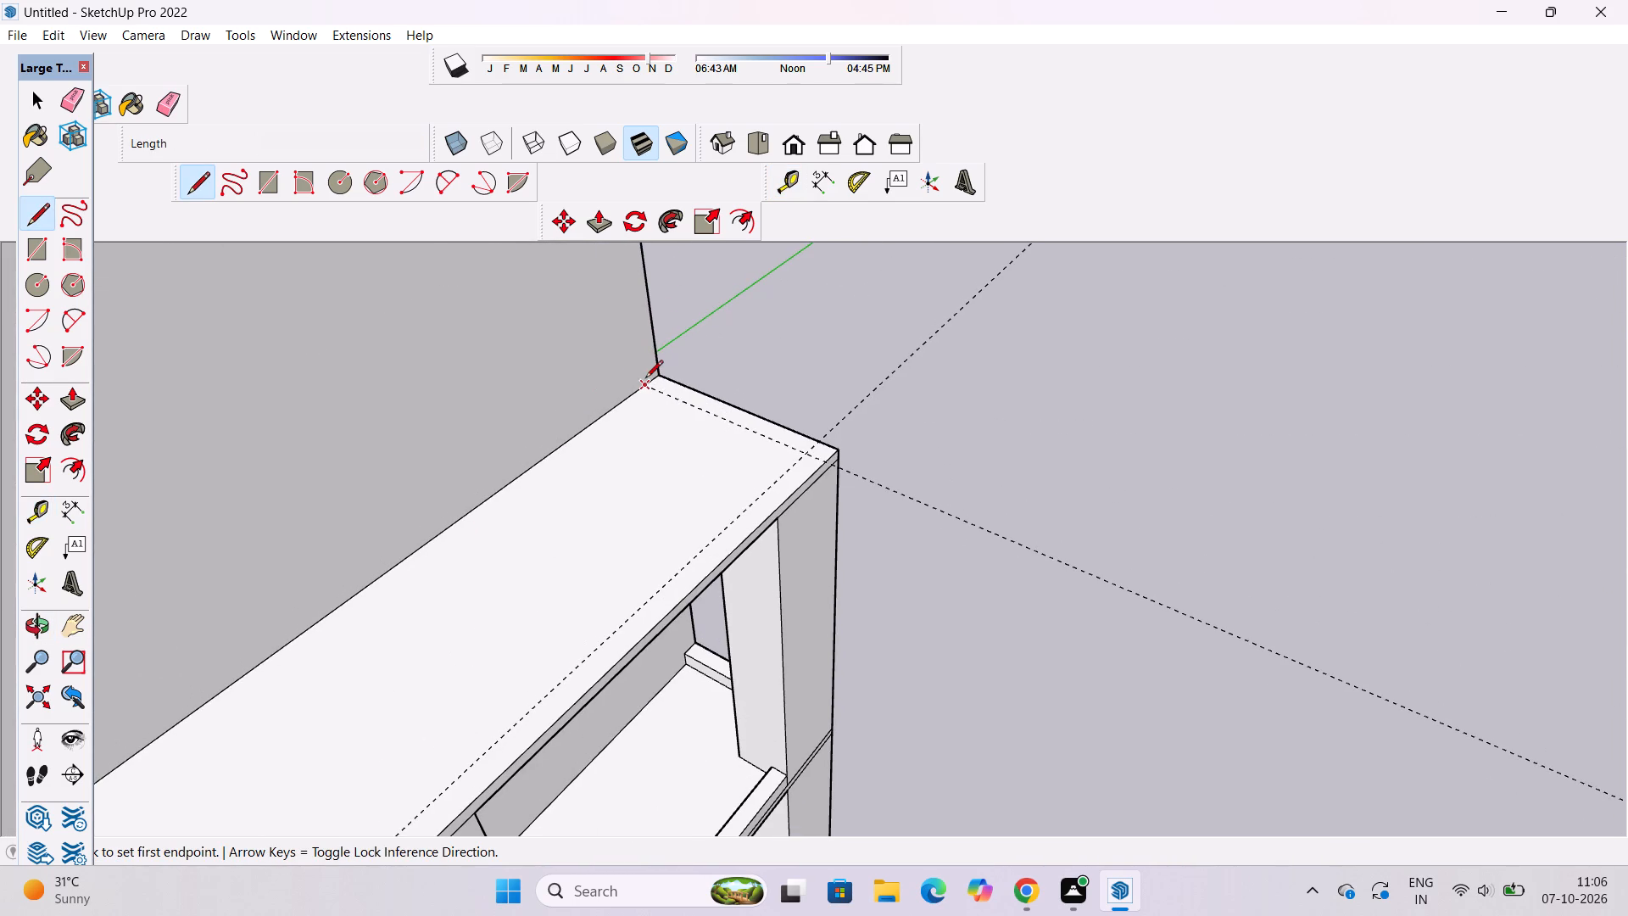
pyautogui.click(645, 388)
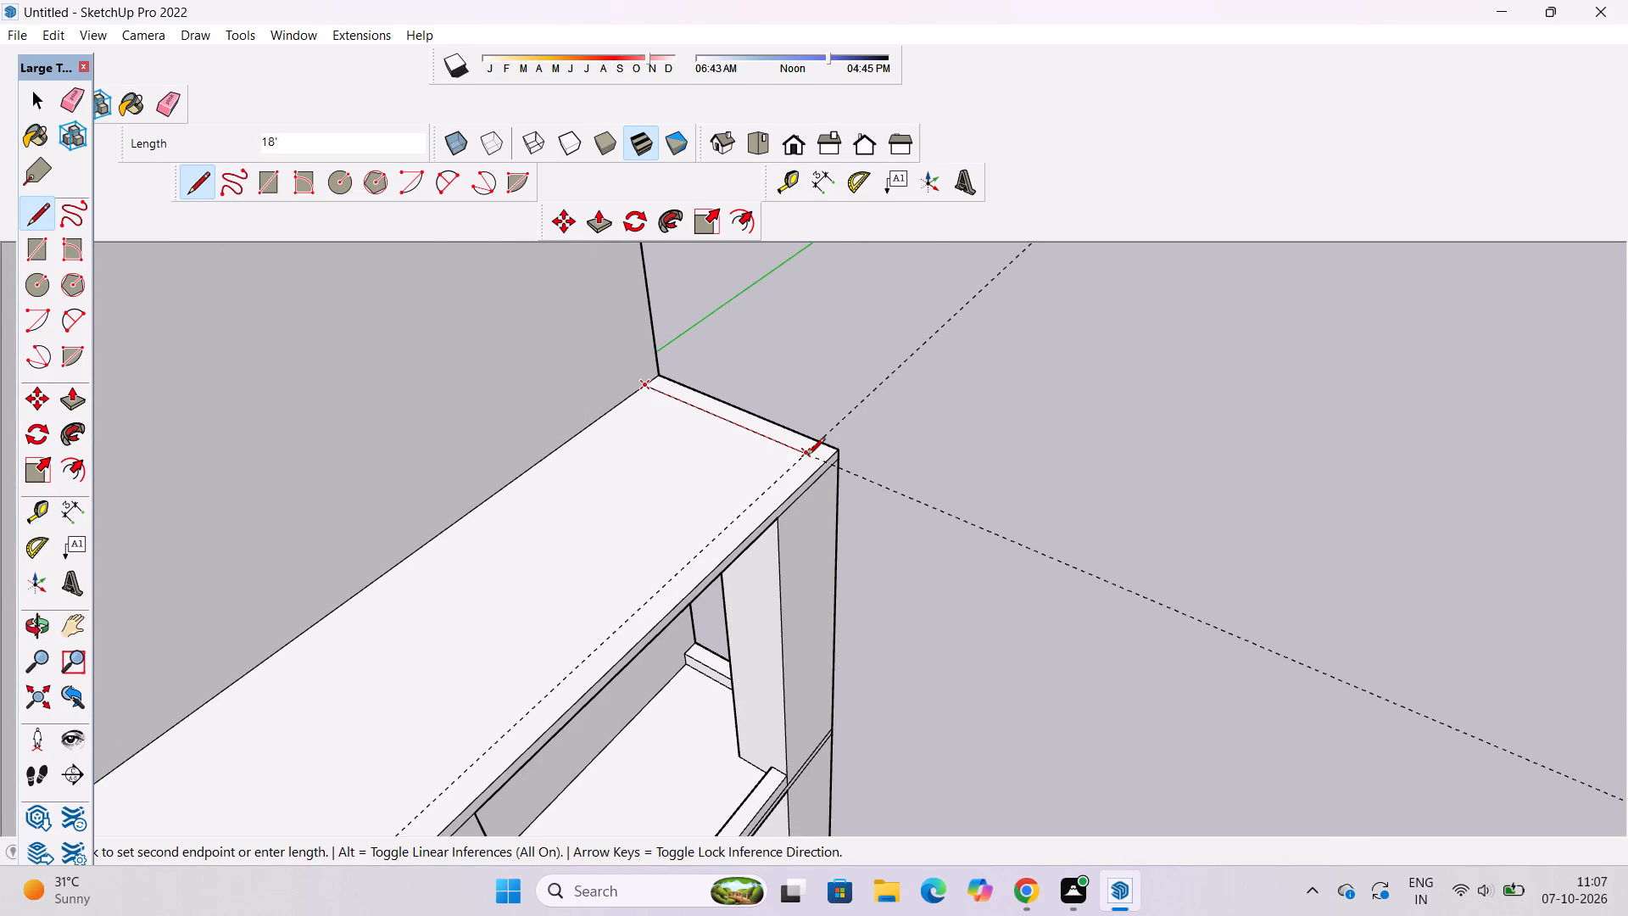
pyautogui.click(807, 456)
pyautogui.scroll(-9, 931, 357)
pyautogui.scroll(-1, 765, 502)
pyautogui.scroll(1, 638, 620)
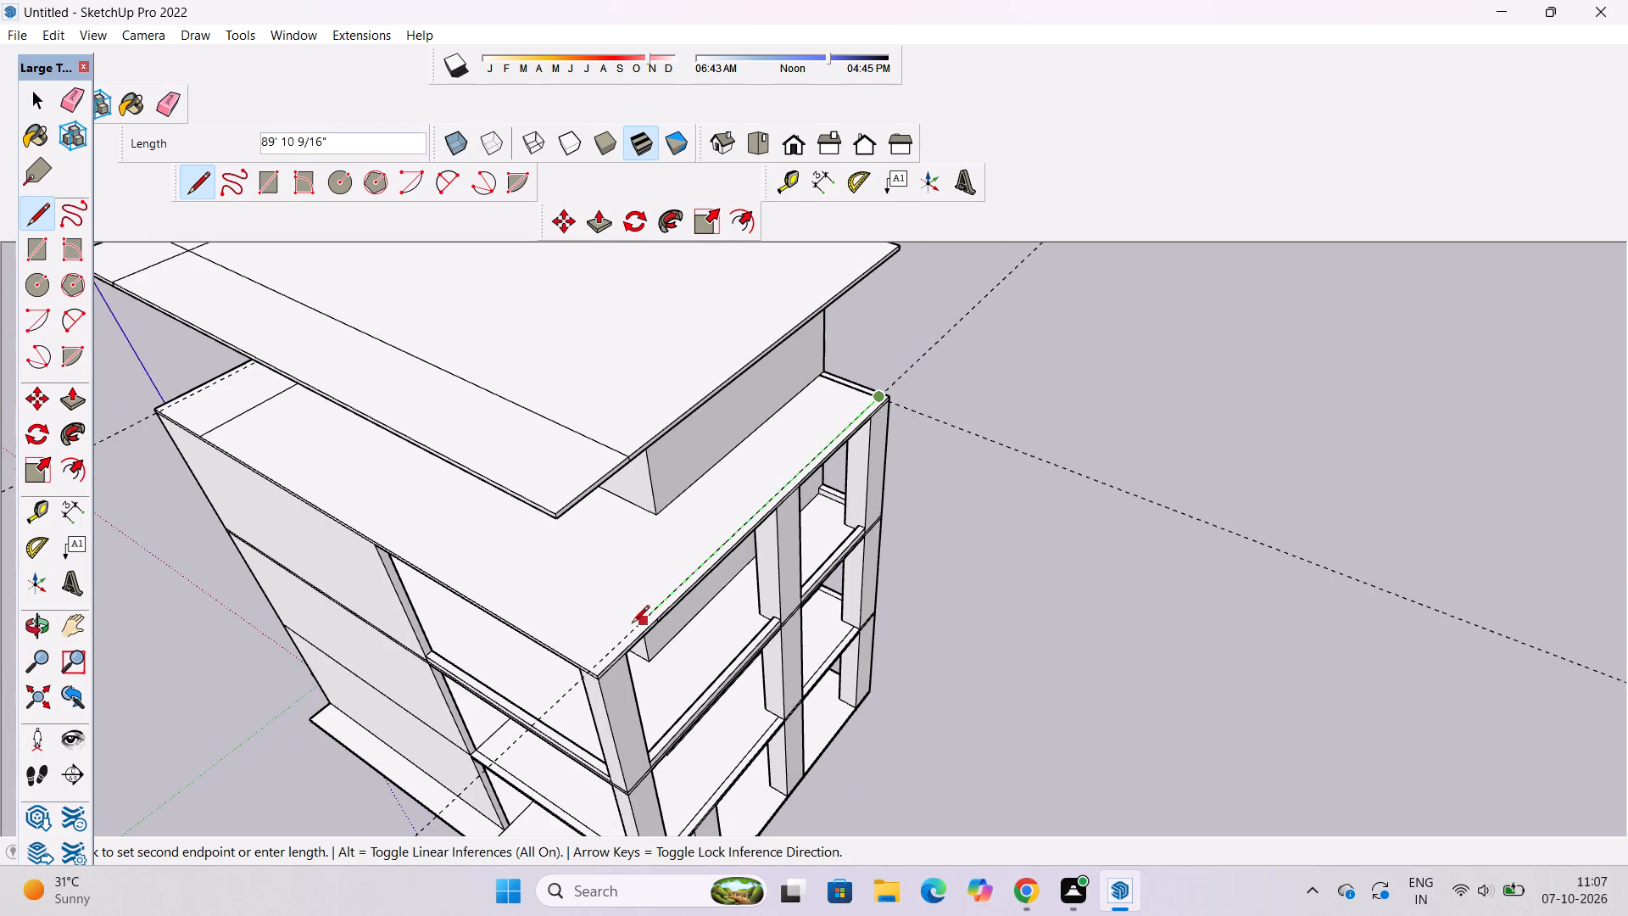
pyautogui.scroll(2, 632, 624)
pyautogui.press('space')
# Place a guide on the terrace slab 2' inside its long front edge.
pyautogui.press('t')
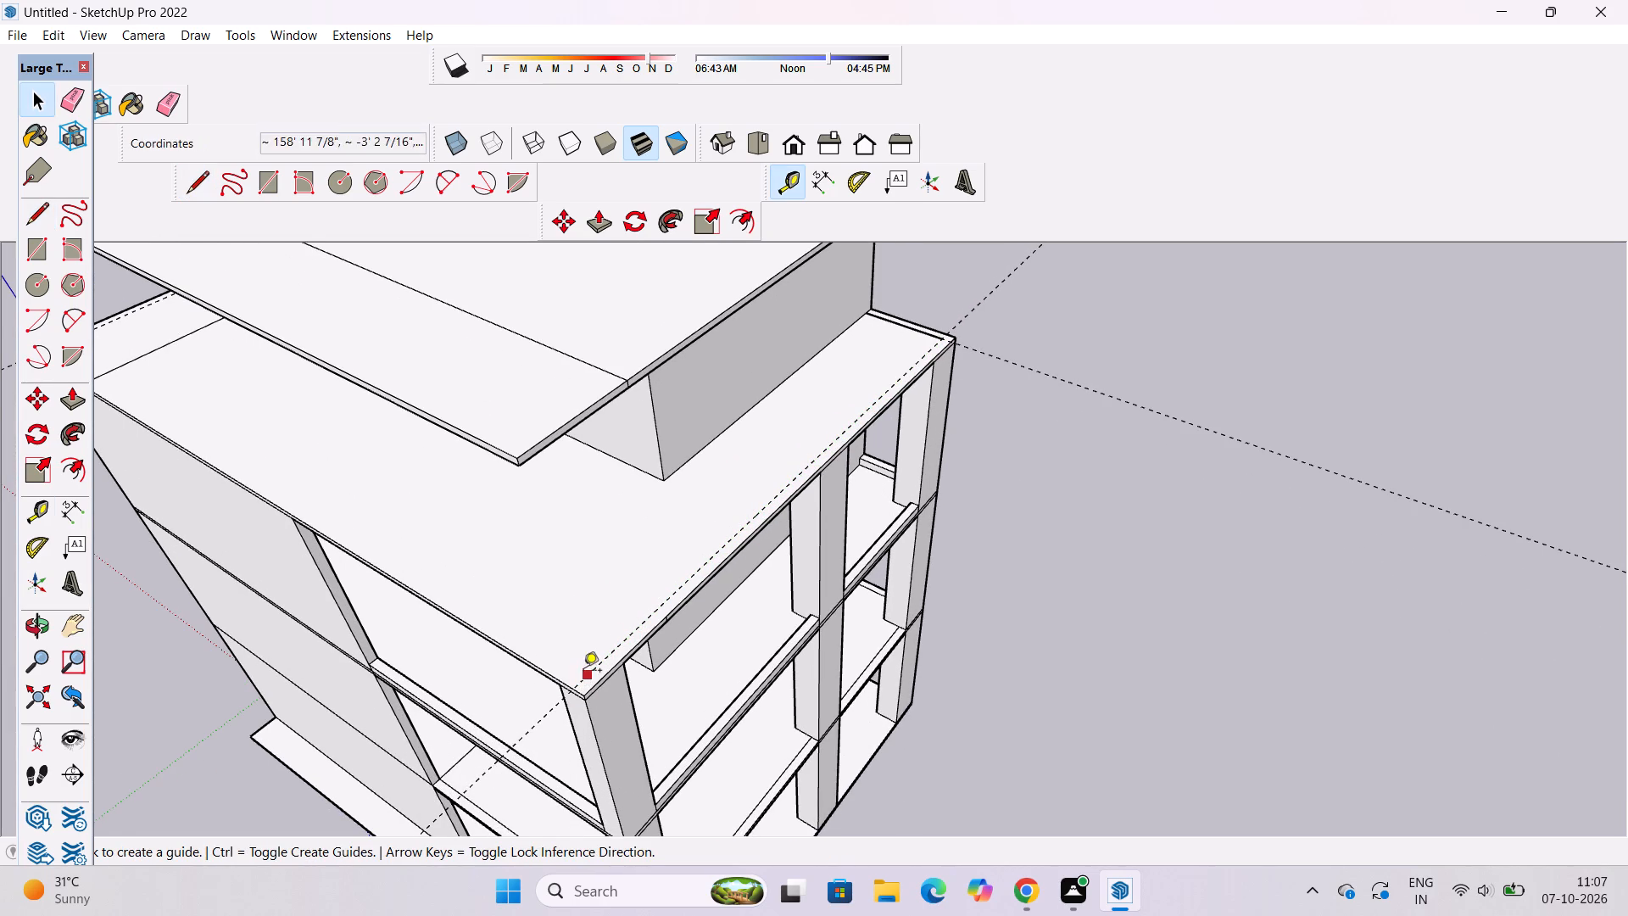
pyautogui.click(455, 608)
pyautogui.write("2'")
pyautogui.press('Return')
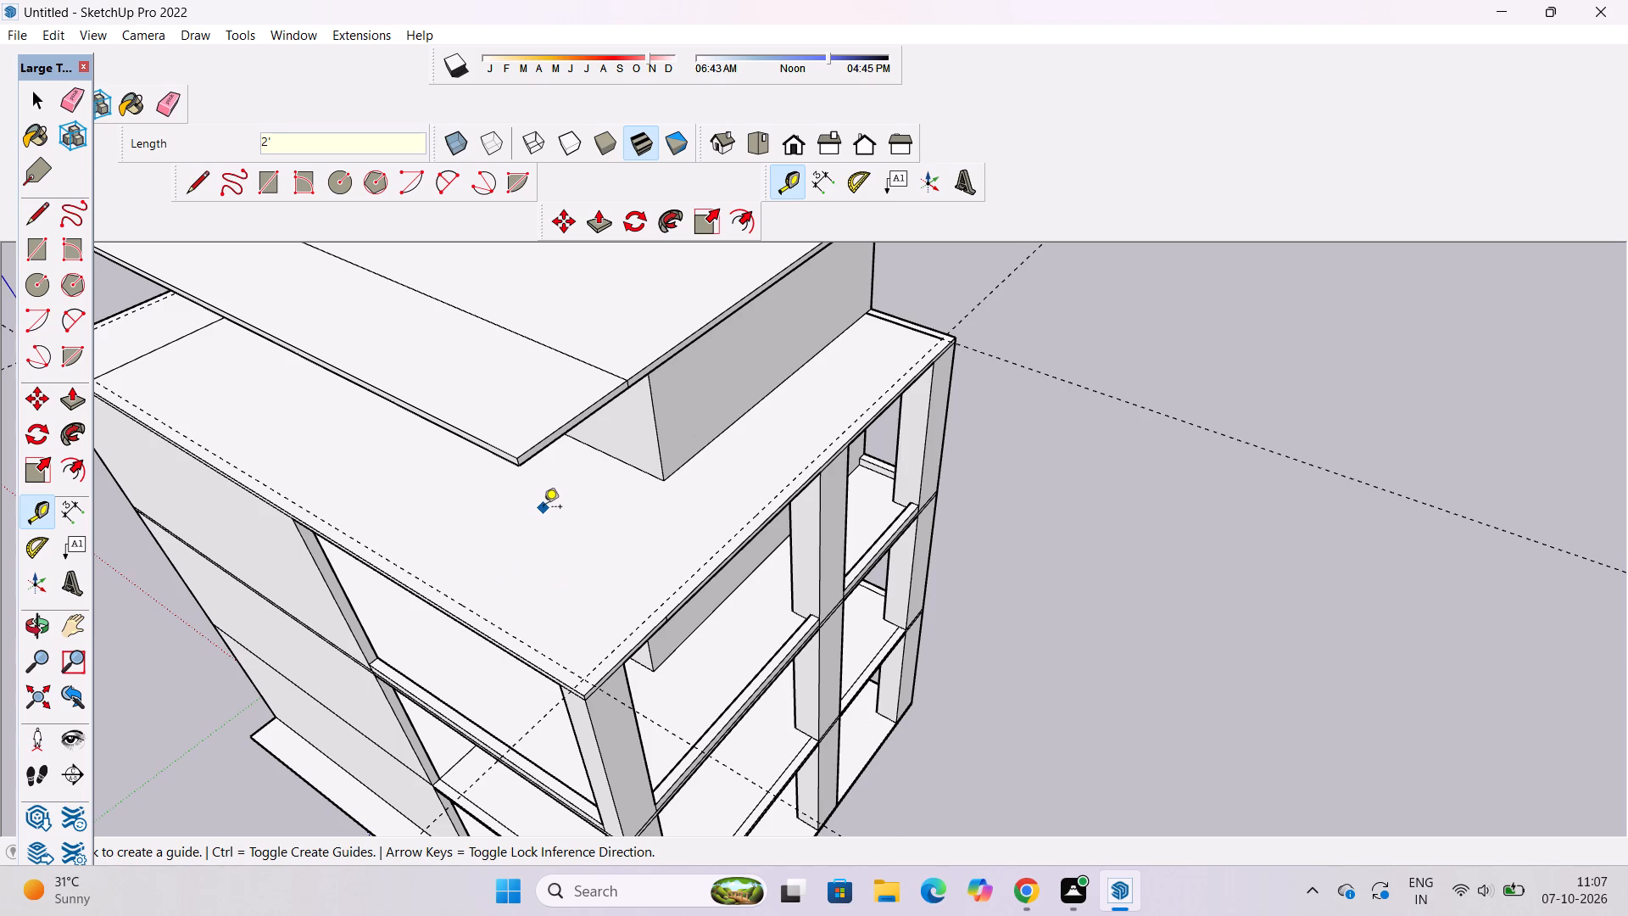
pyautogui.press('space')
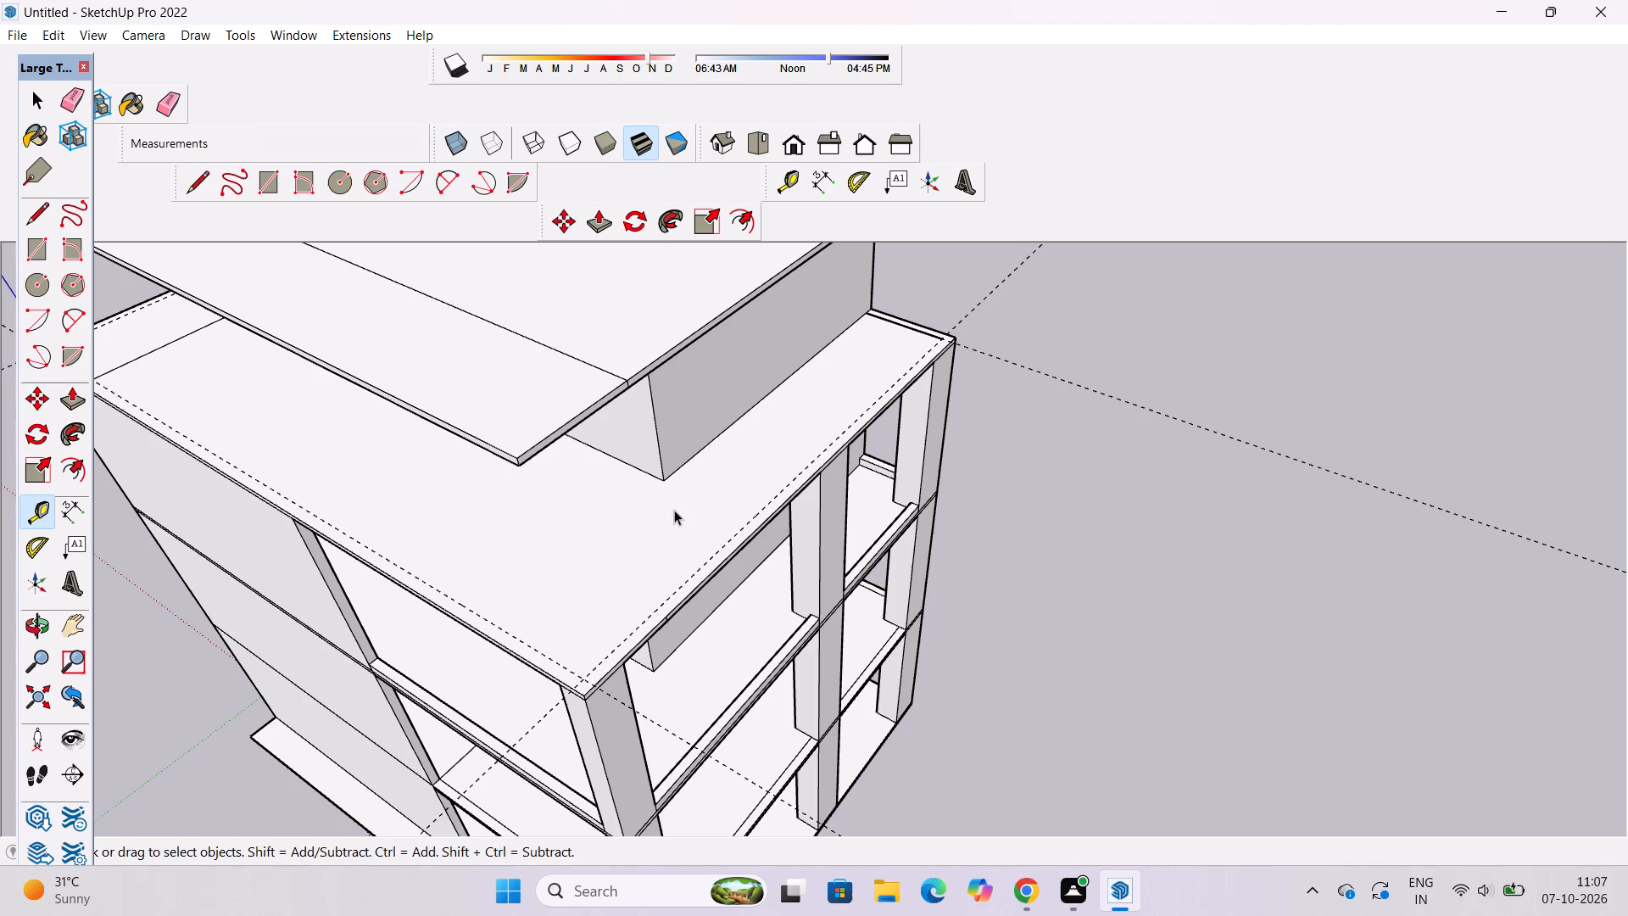
# Draw a line on the terrace slab along the column-side guide, from the rear guide to the front guide.
pyautogui.write('o')
pyautogui.scroll(-4, 594, 485)
pyautogui.moveTo(560, 507); pyautogui.dragTo(638, 520)
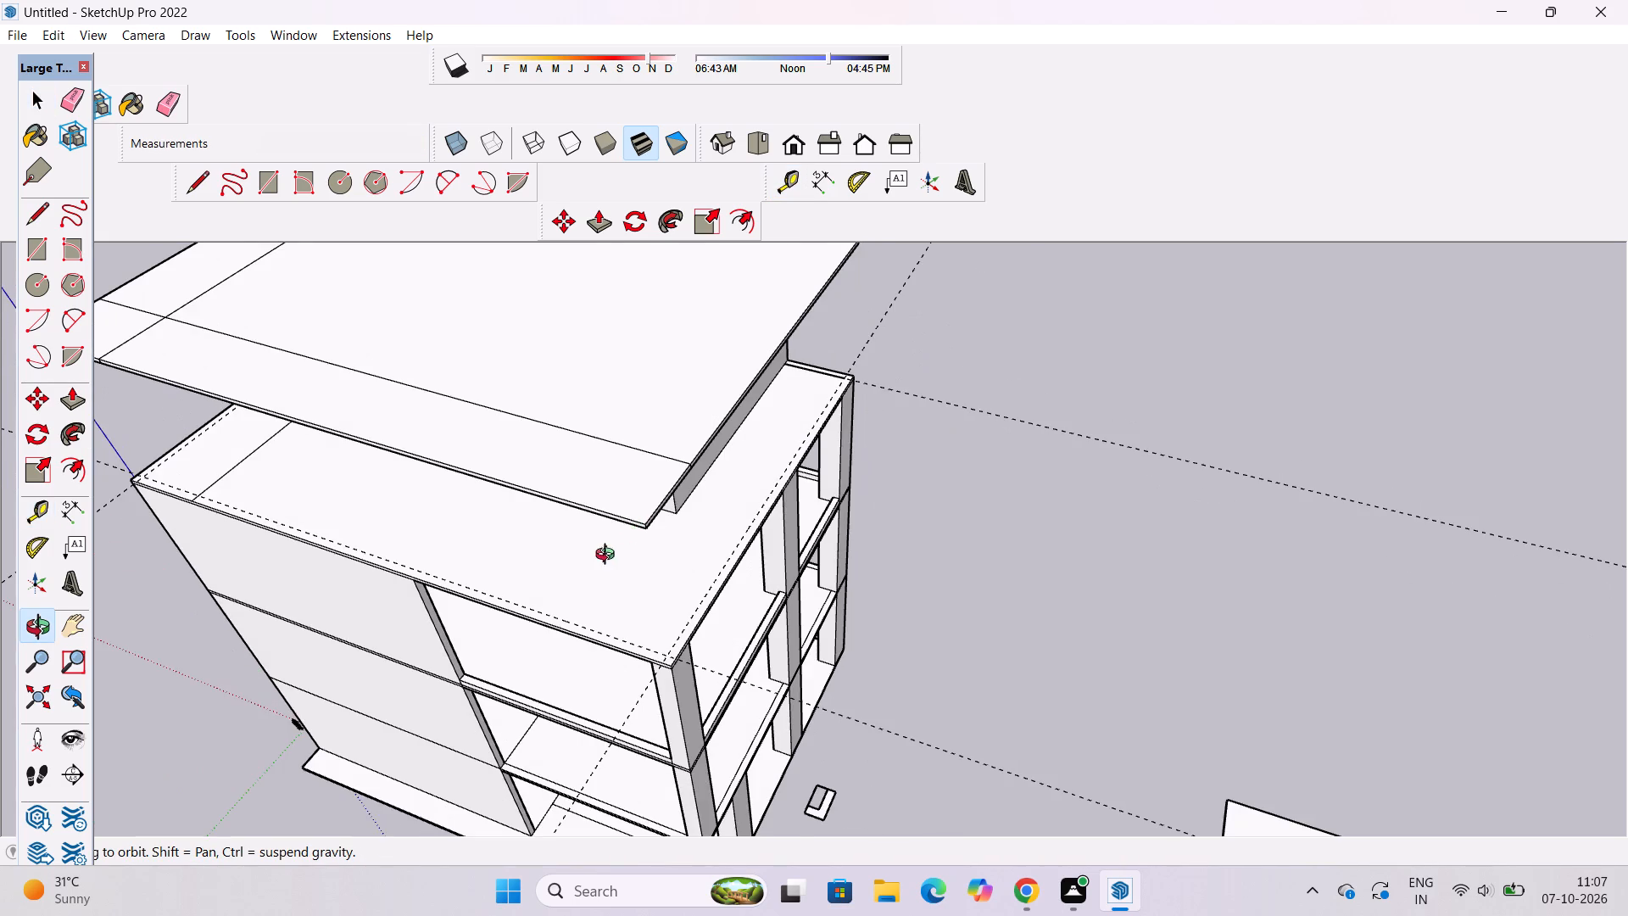
pyautogui.keyDown('shift'); pyautogui.moveTo(599, 578); pyautogui.dragTo(556, 667); pyautogui.keyUp('shift')
pyautogui.keyDown('shift'); pyautogui.moveTo(711, 612); pyautogui.dragTo(650, 554); pyautogui.keyUp('shift')
pyautogui.press('l')
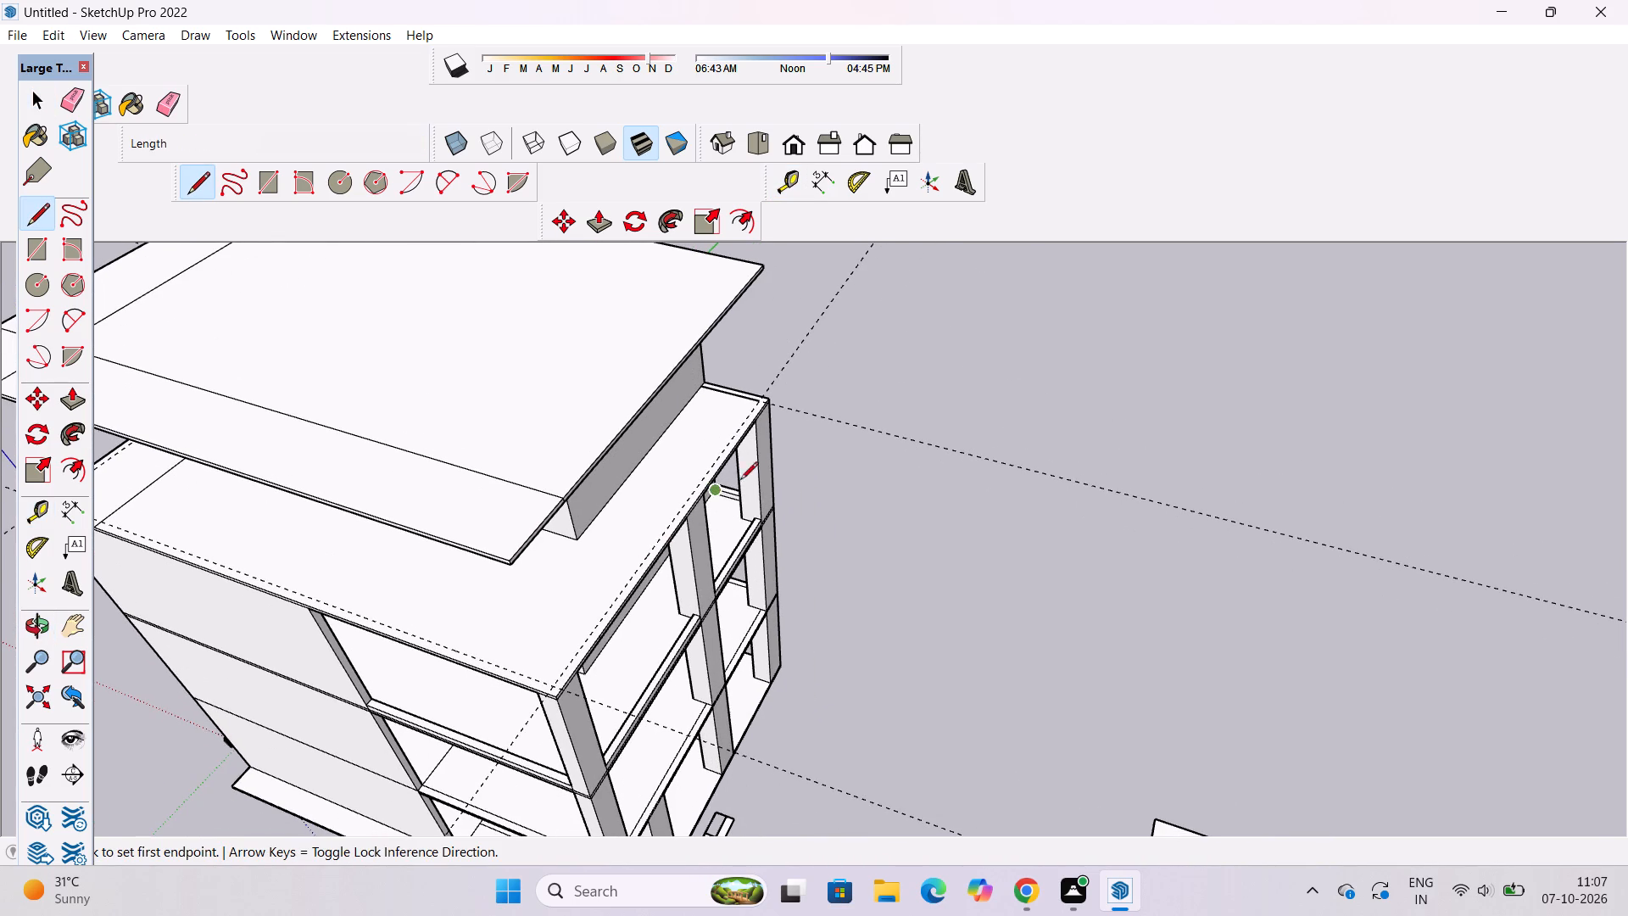
pyautogui.scroll(7, 748, 403)
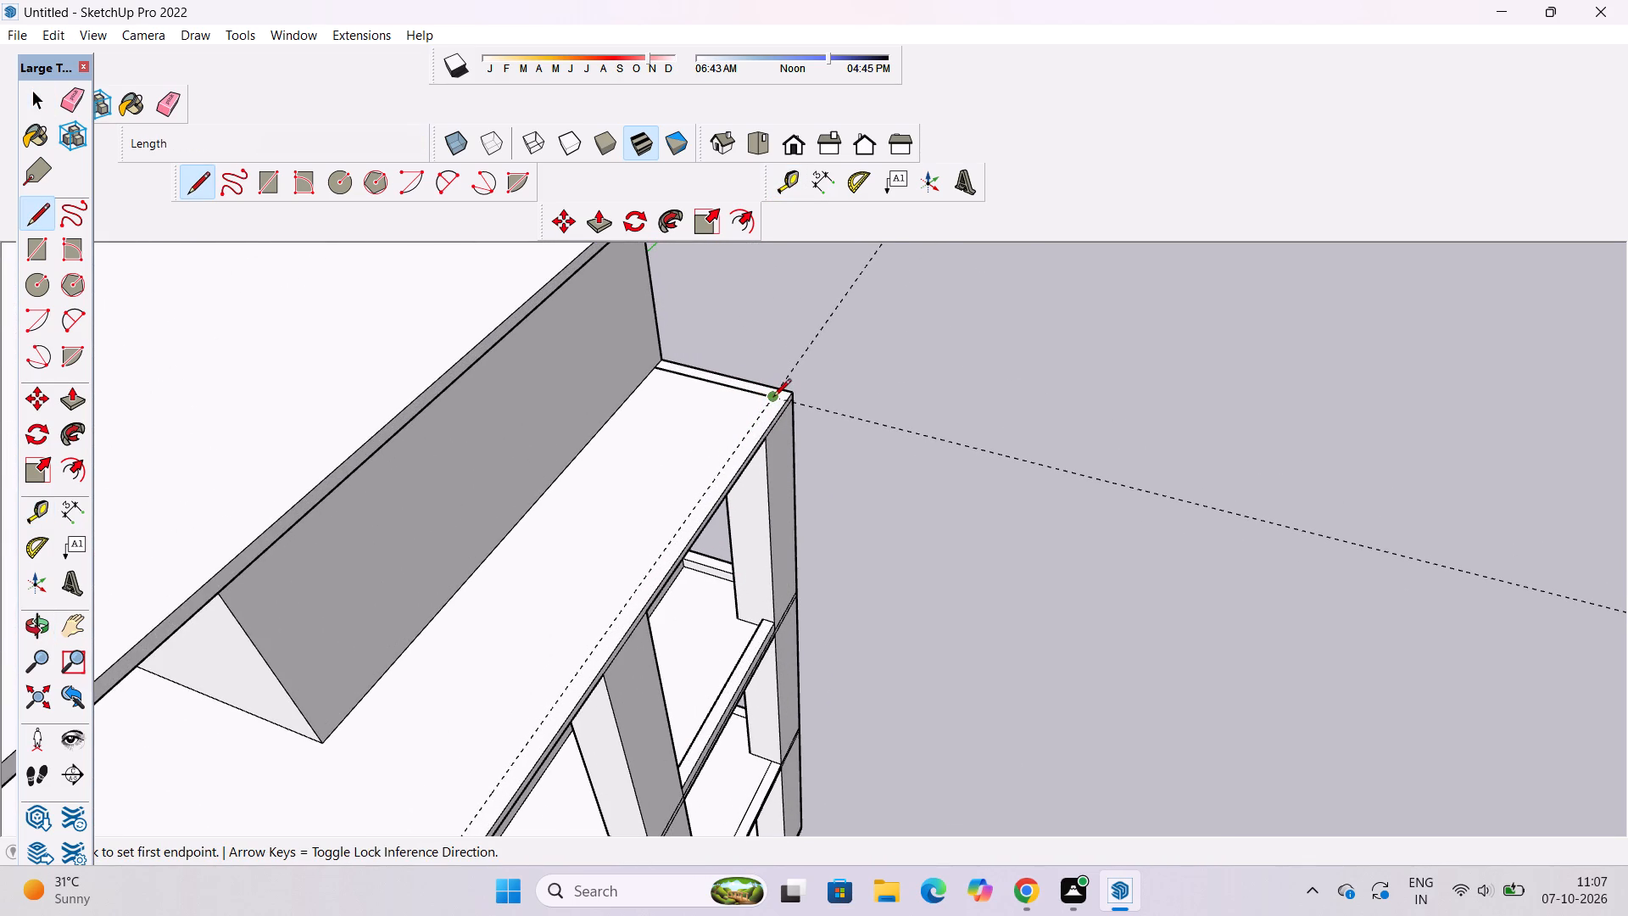
pyautogui.click(770, 399)
pyautogui.scroll(-8, 770, 399)
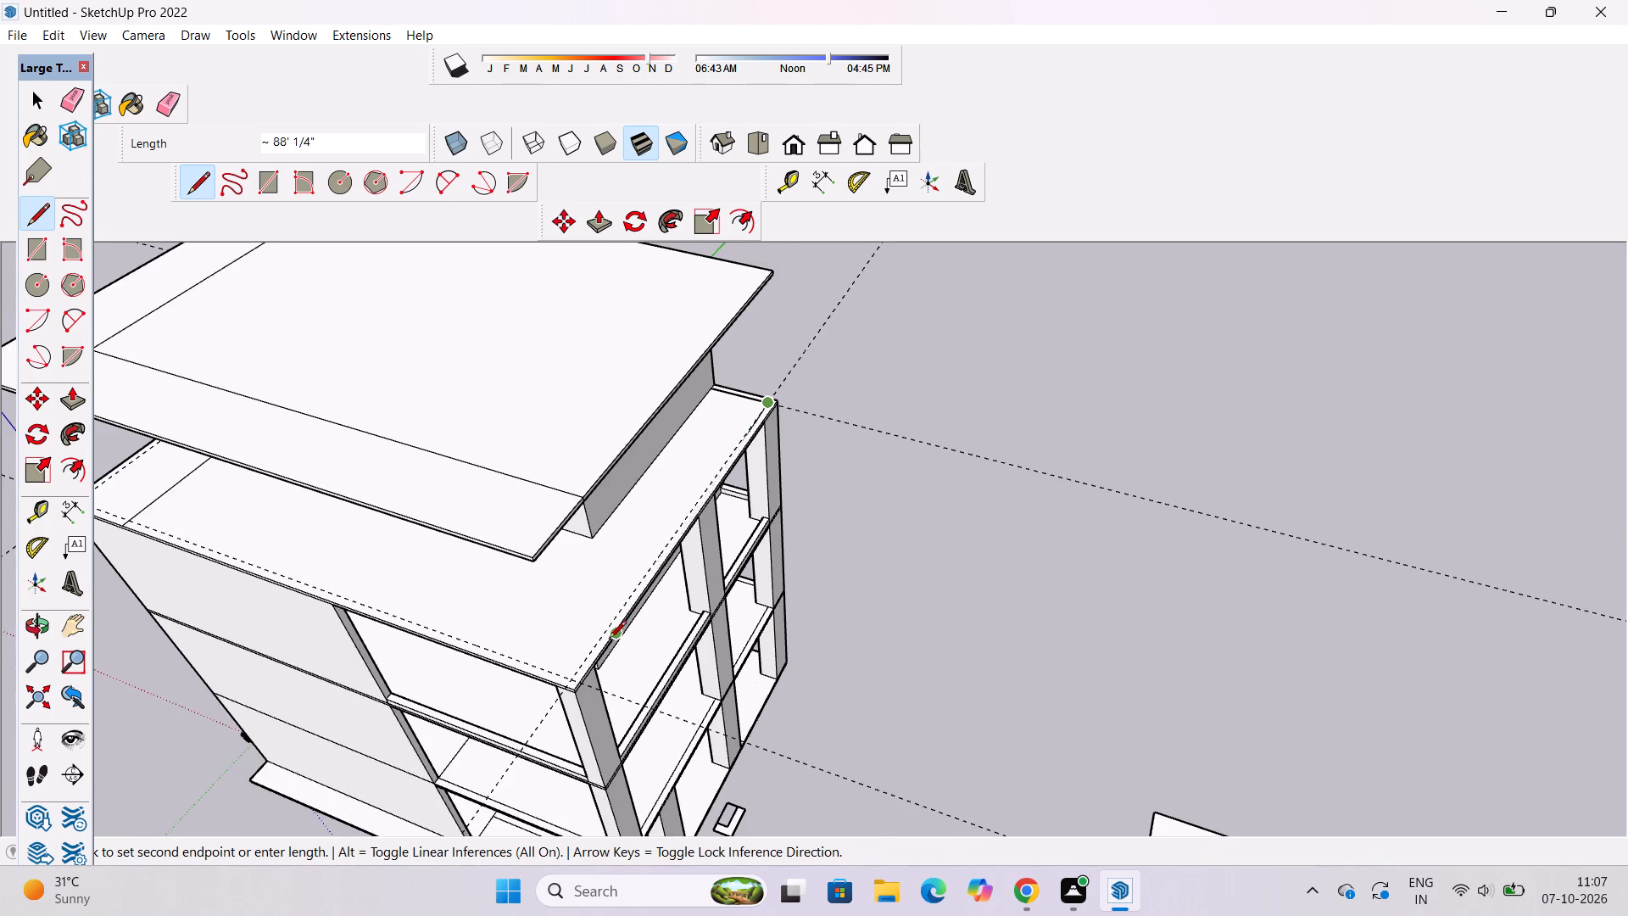
pyautogui.scroll(3, 609, 640)
pyautogui.scroll(12, 550, 694)
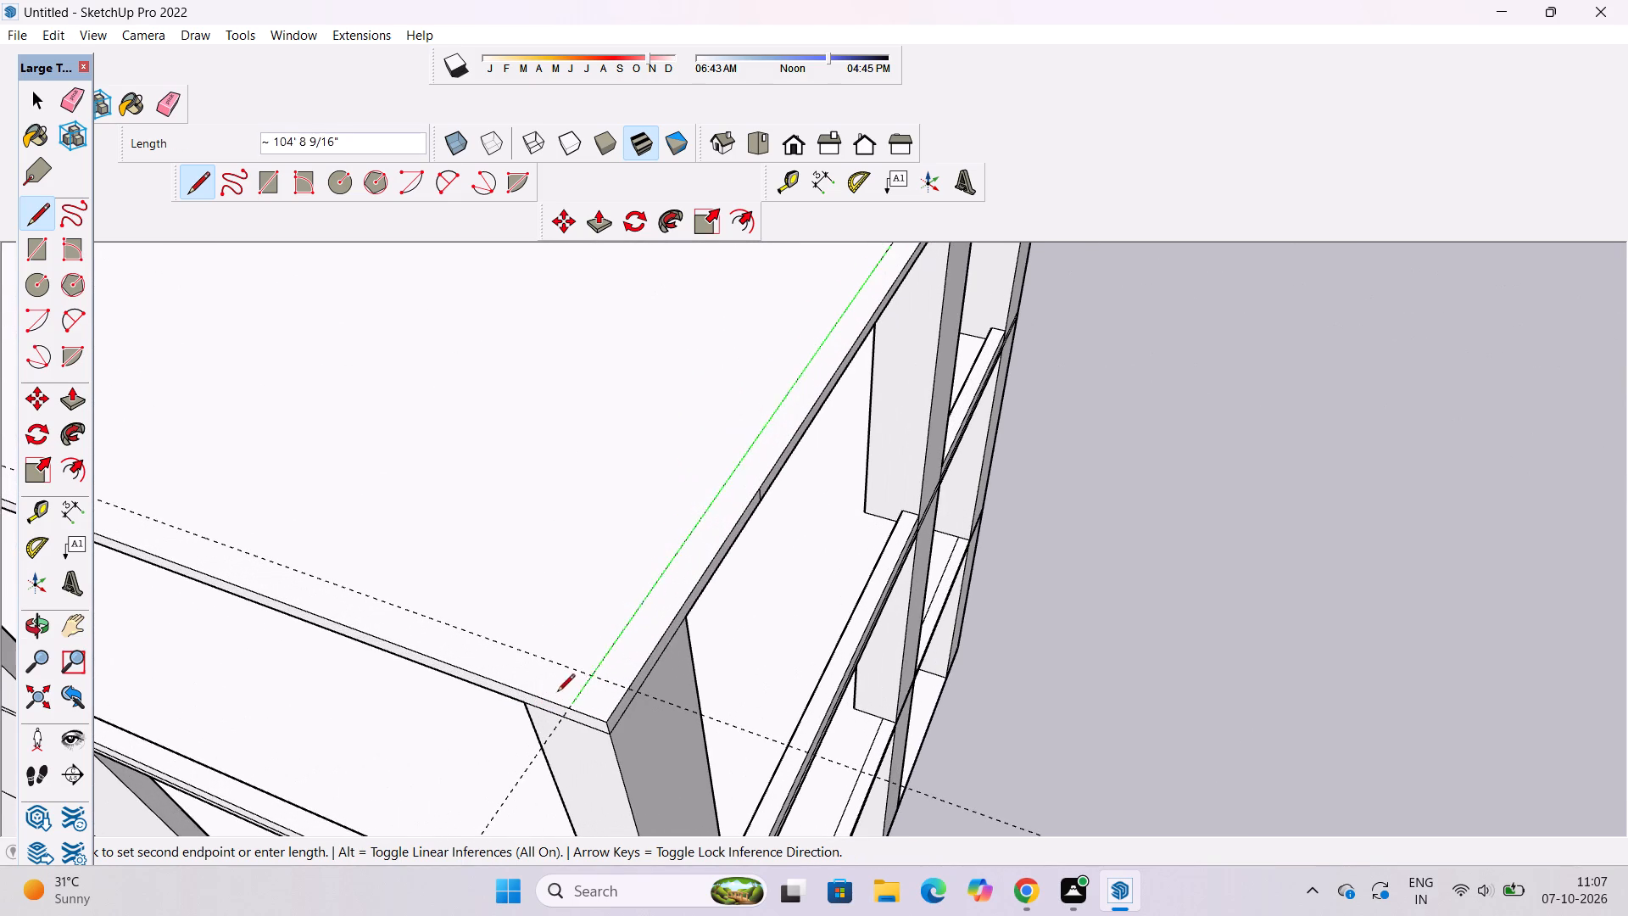
pyautogui.click(591, 676)
# Continue with a 146' line along the terrace slab's front guide, ending at its intersection with the balcony-side guide.
pyautogui.scroll(-2, 824, 676)
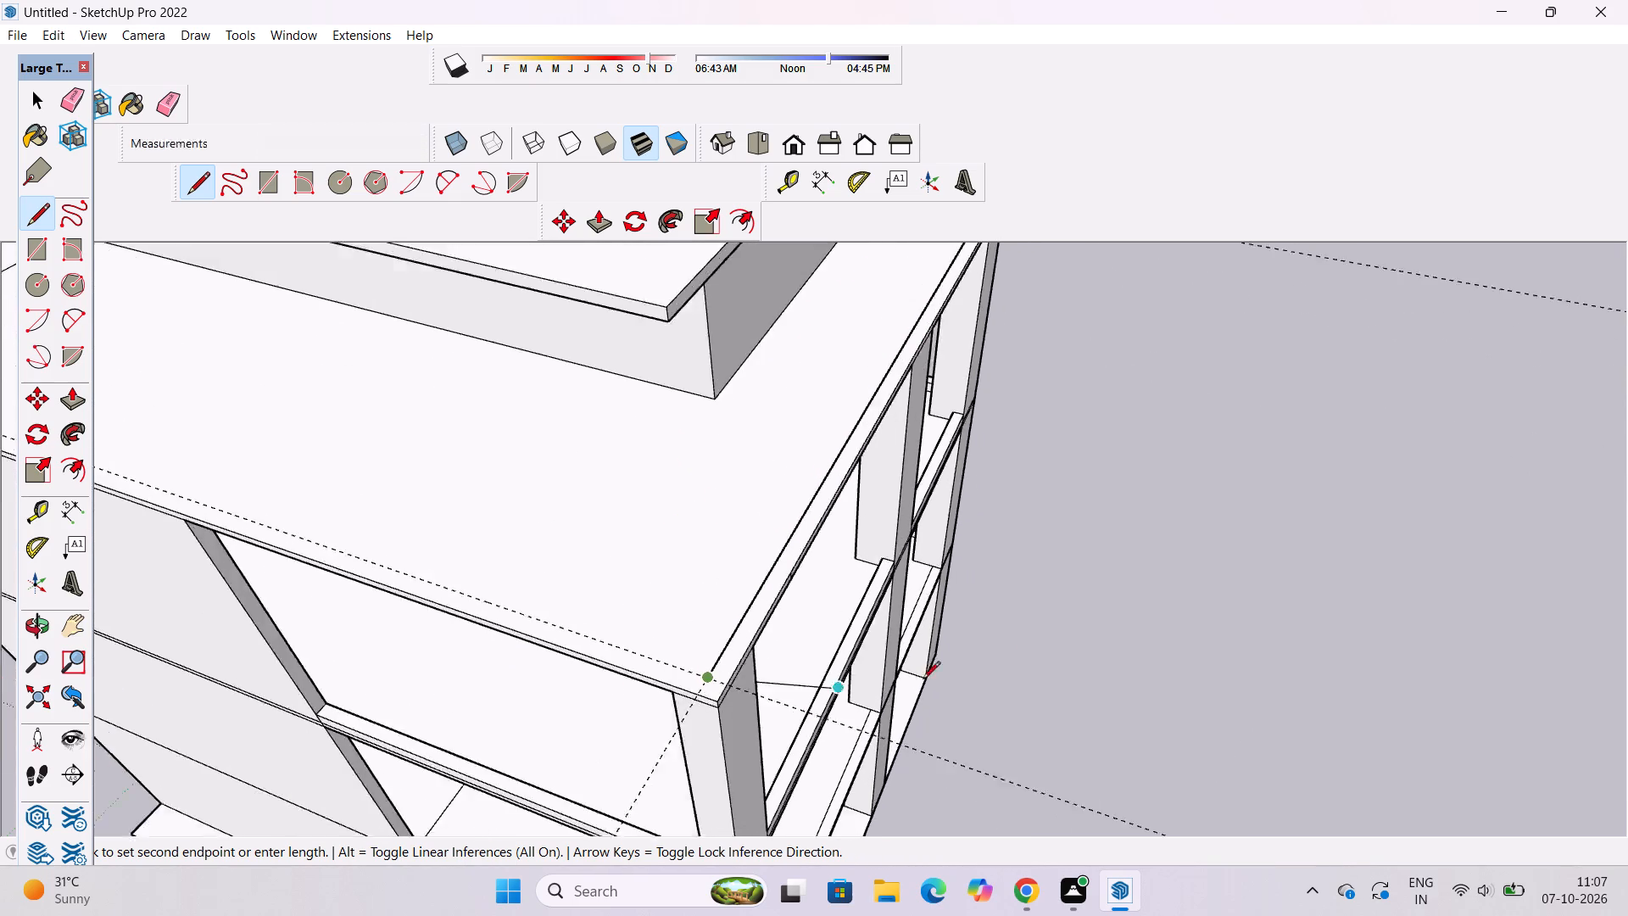
pyautogui.scroll(-10, 923, 680)
pyautogui.scroll(7, 577, 489)
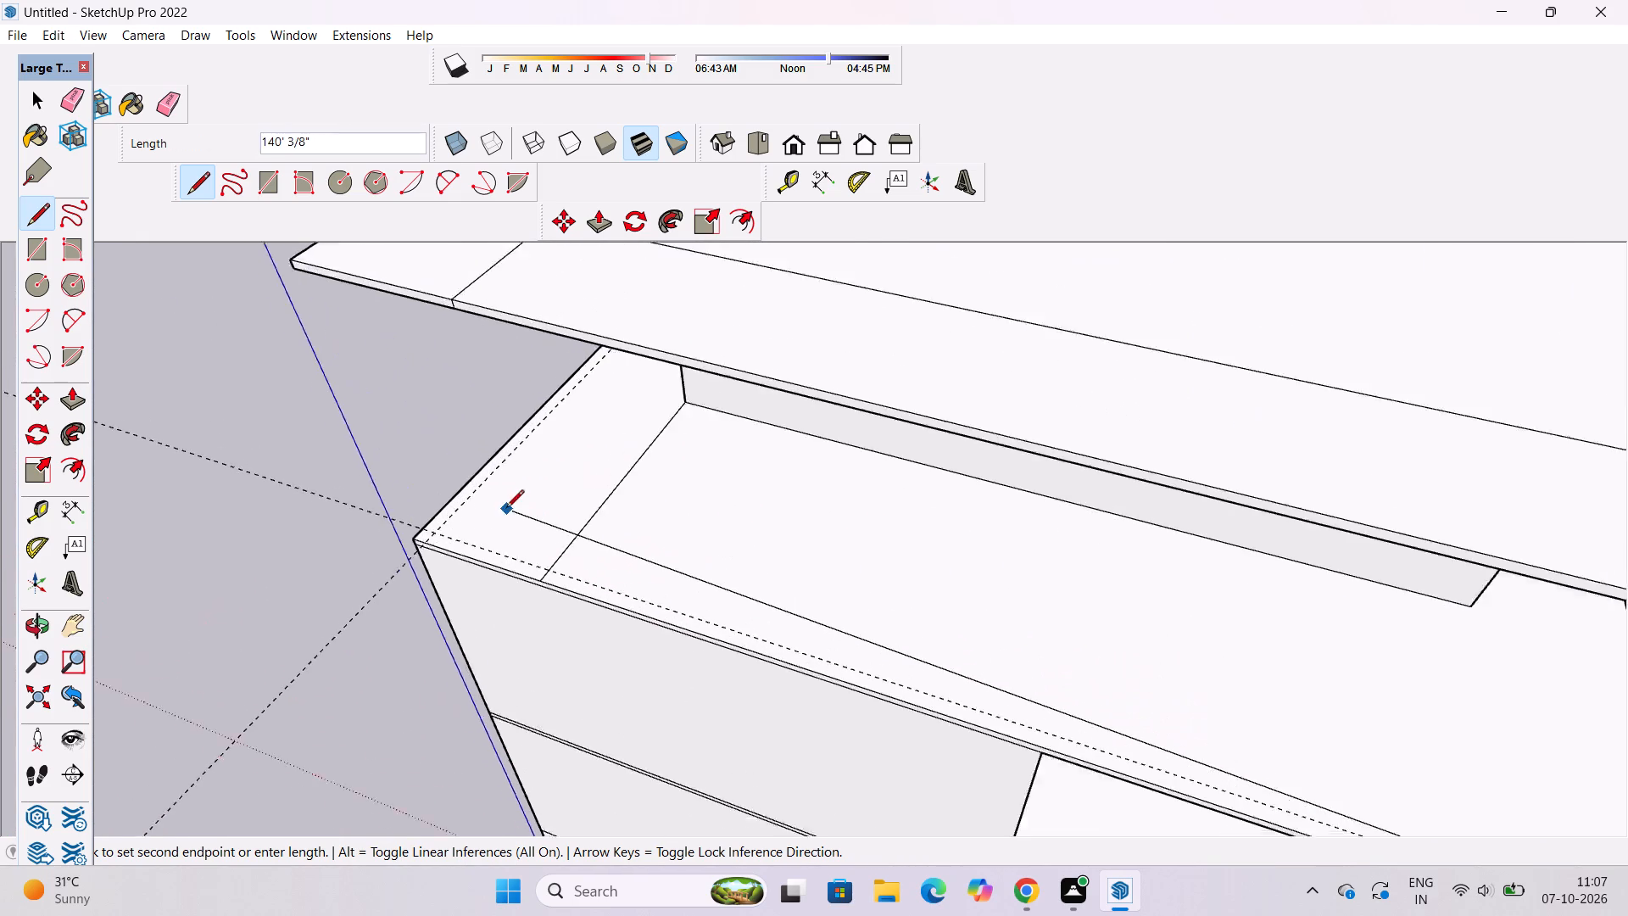
pyautogui.scroll(6, 506, 509)
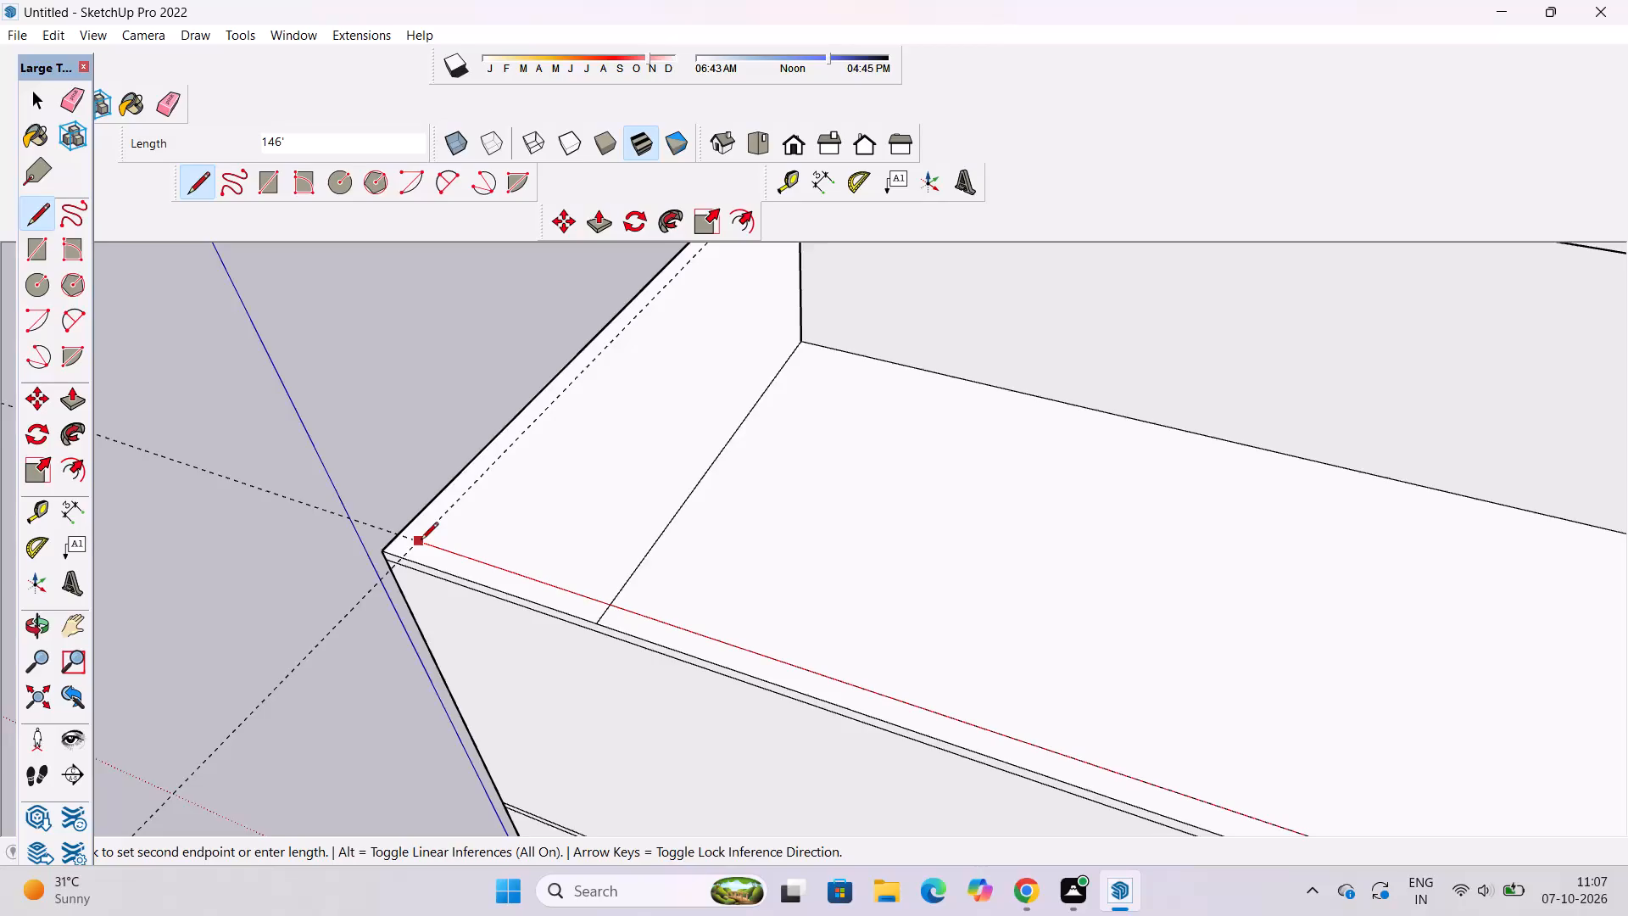
pyautogui.scroll(13, 421, 541)
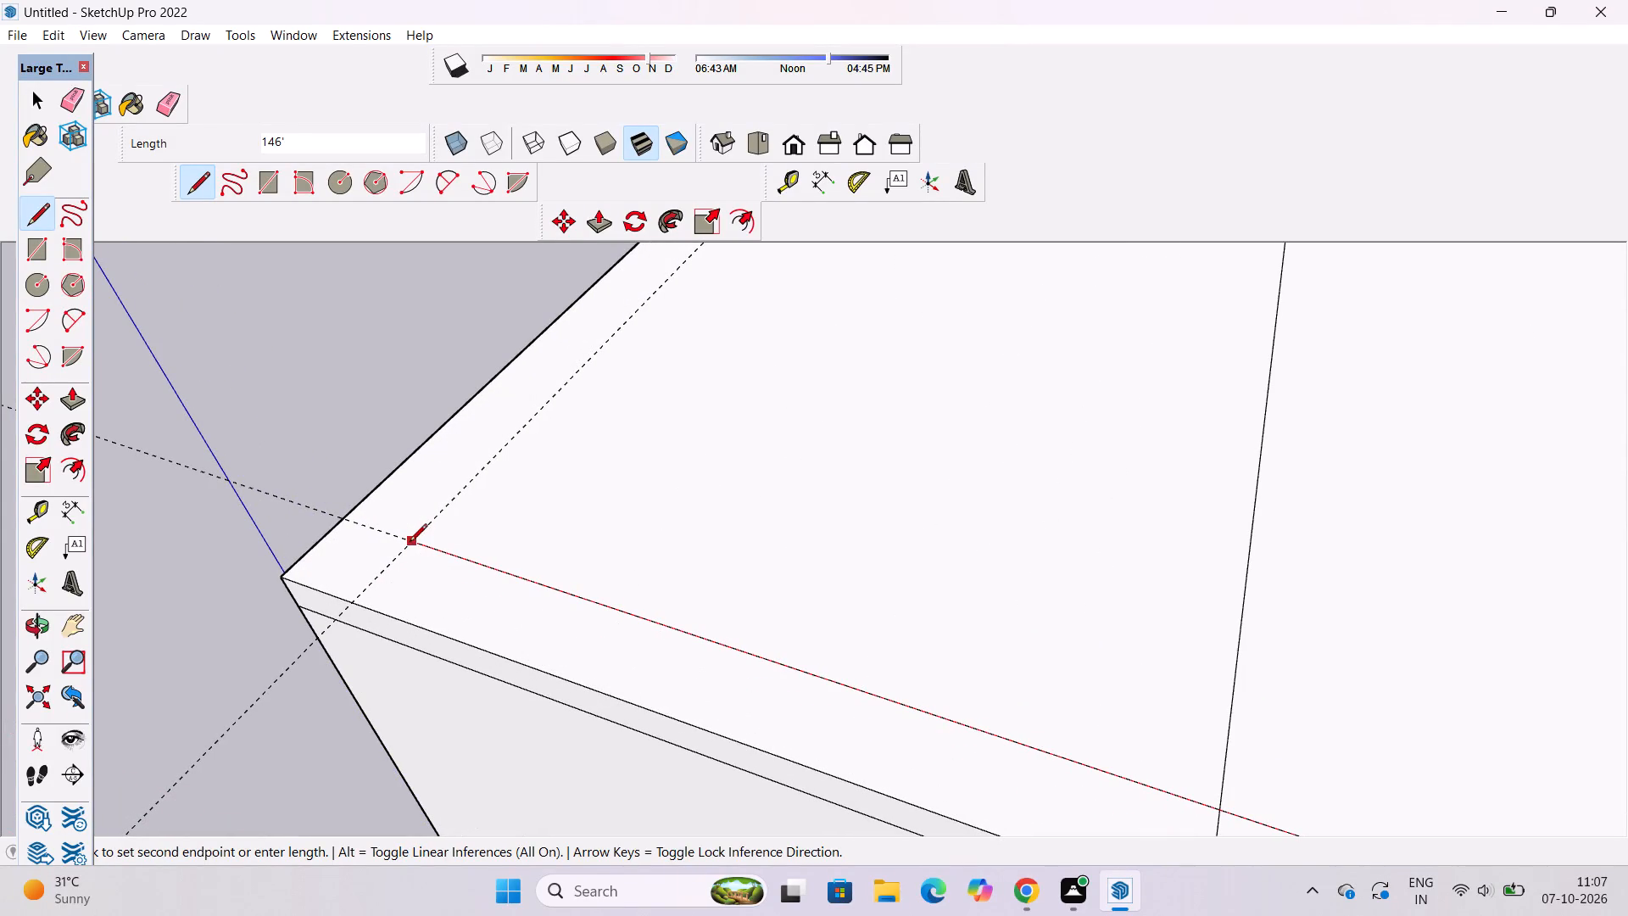
pyautogui.click(410, 543)
pyautogui.press('space')
# Complete the terrace strip outline with a 103' line along the balcony-side guide and an 18' line along the rear guide to the upper block's wall.
pyautogui.press('o')
pyautogui.scroll(-5, 421, 536)
pyautogui.moveTo(220, 620); pyautogui.dragTo(399, 645)
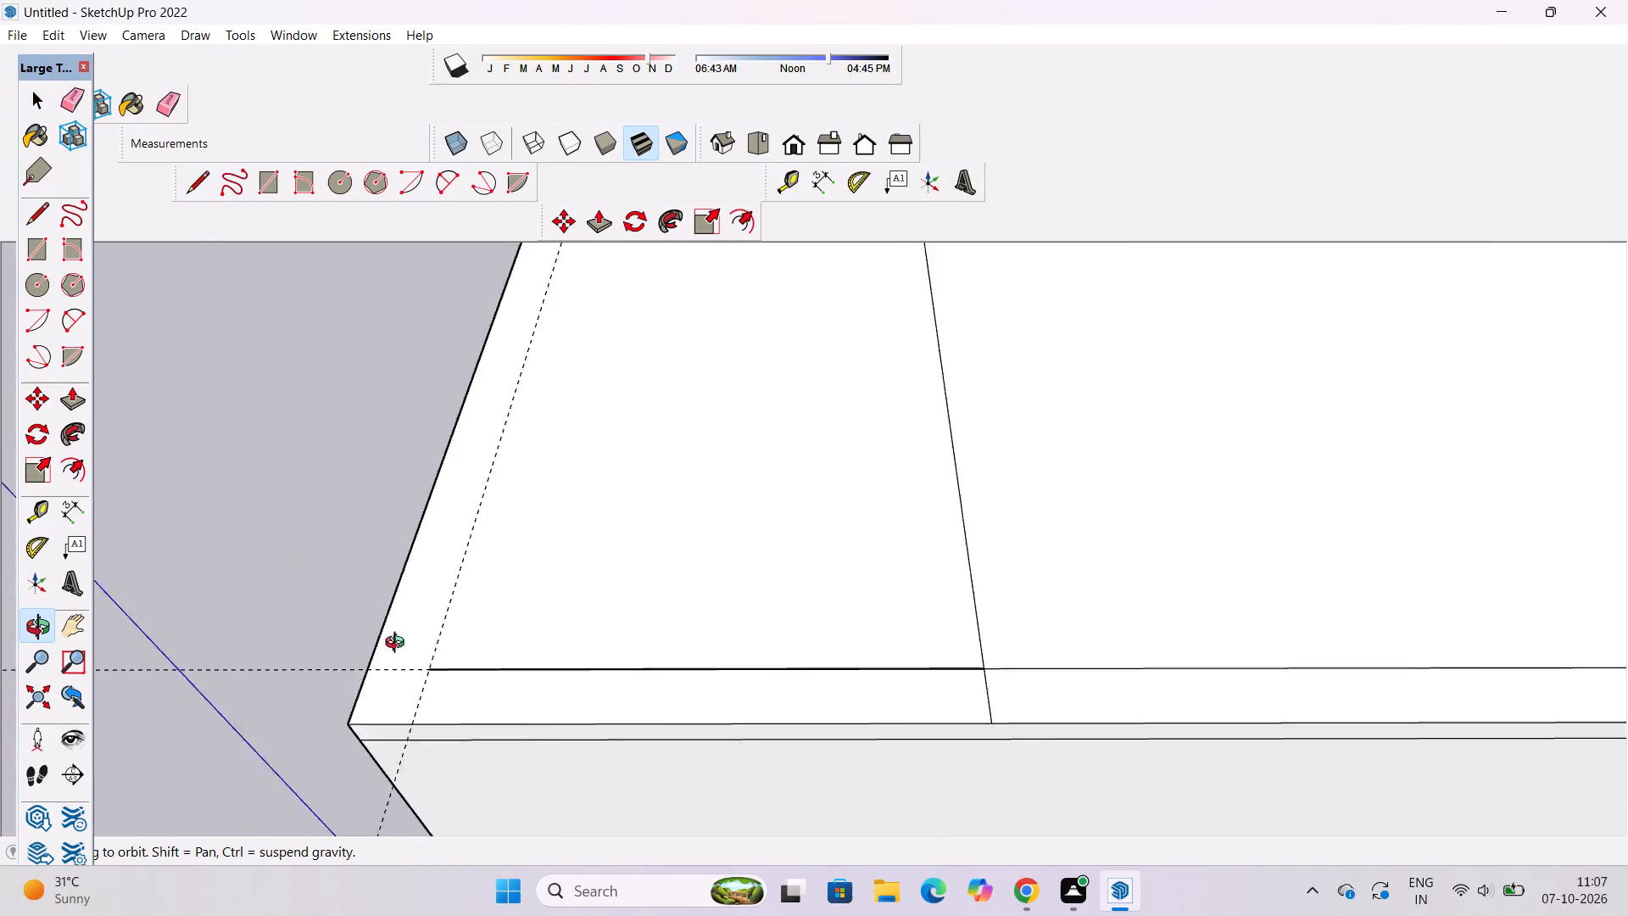
pyautogui.moveTo(399, 645); pyautogui.dragTo(756, 533)
pyautogui.scroll(-13, 700, 511)
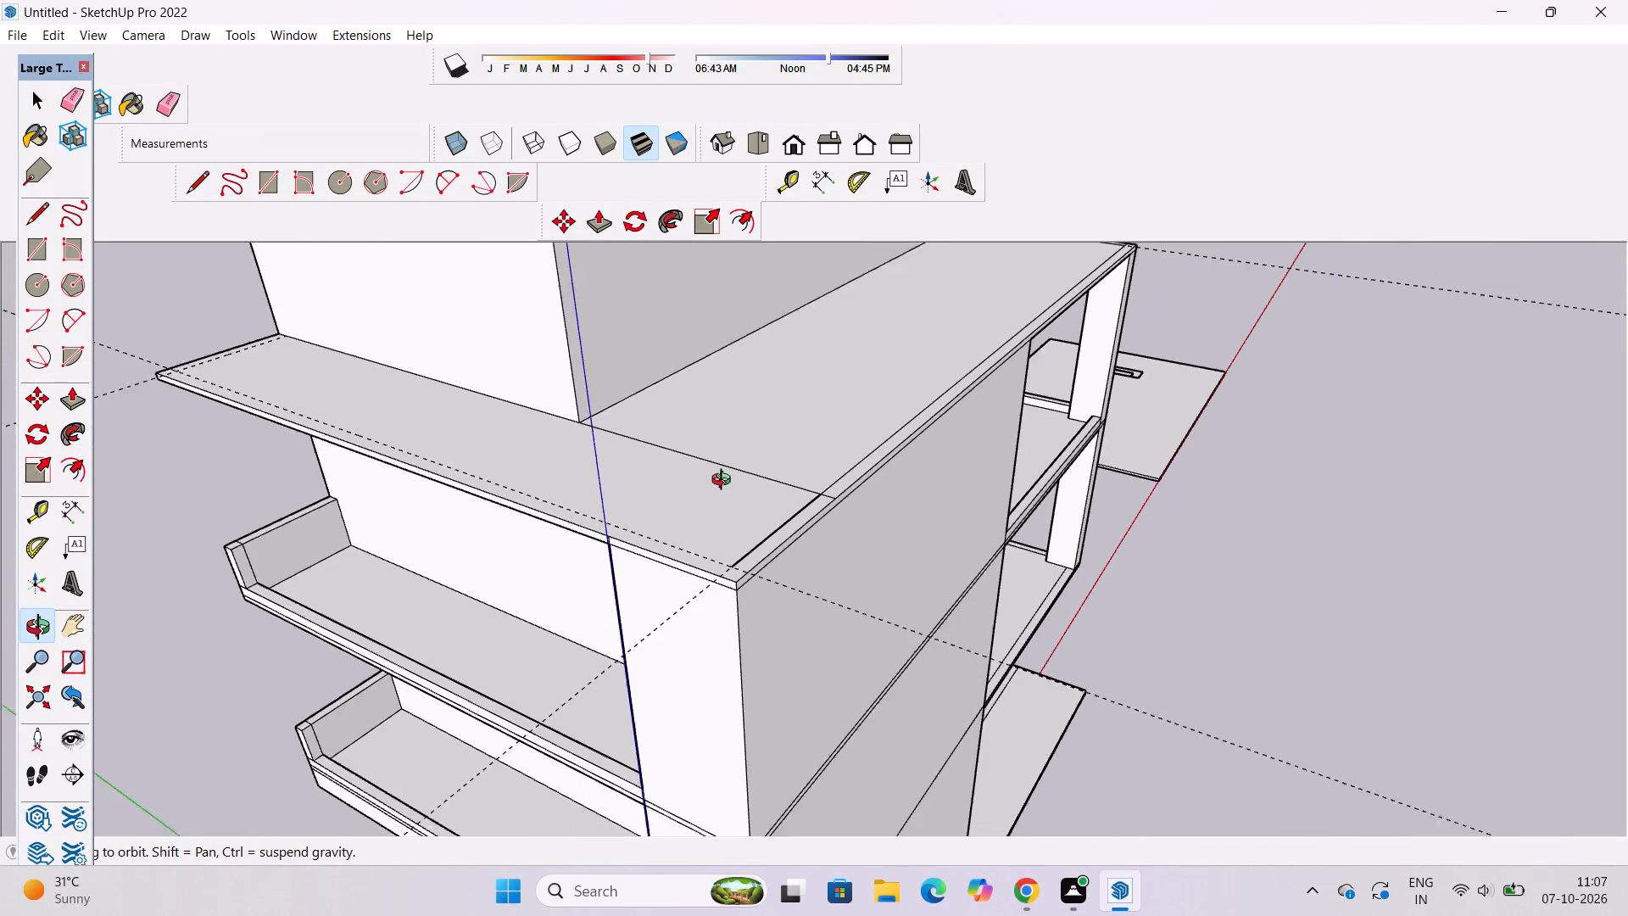
pyautogui.scroll(-1, 725, 482)
pyautogui.moveTo(703, 481); pyautogui.dragTo(741, 587)
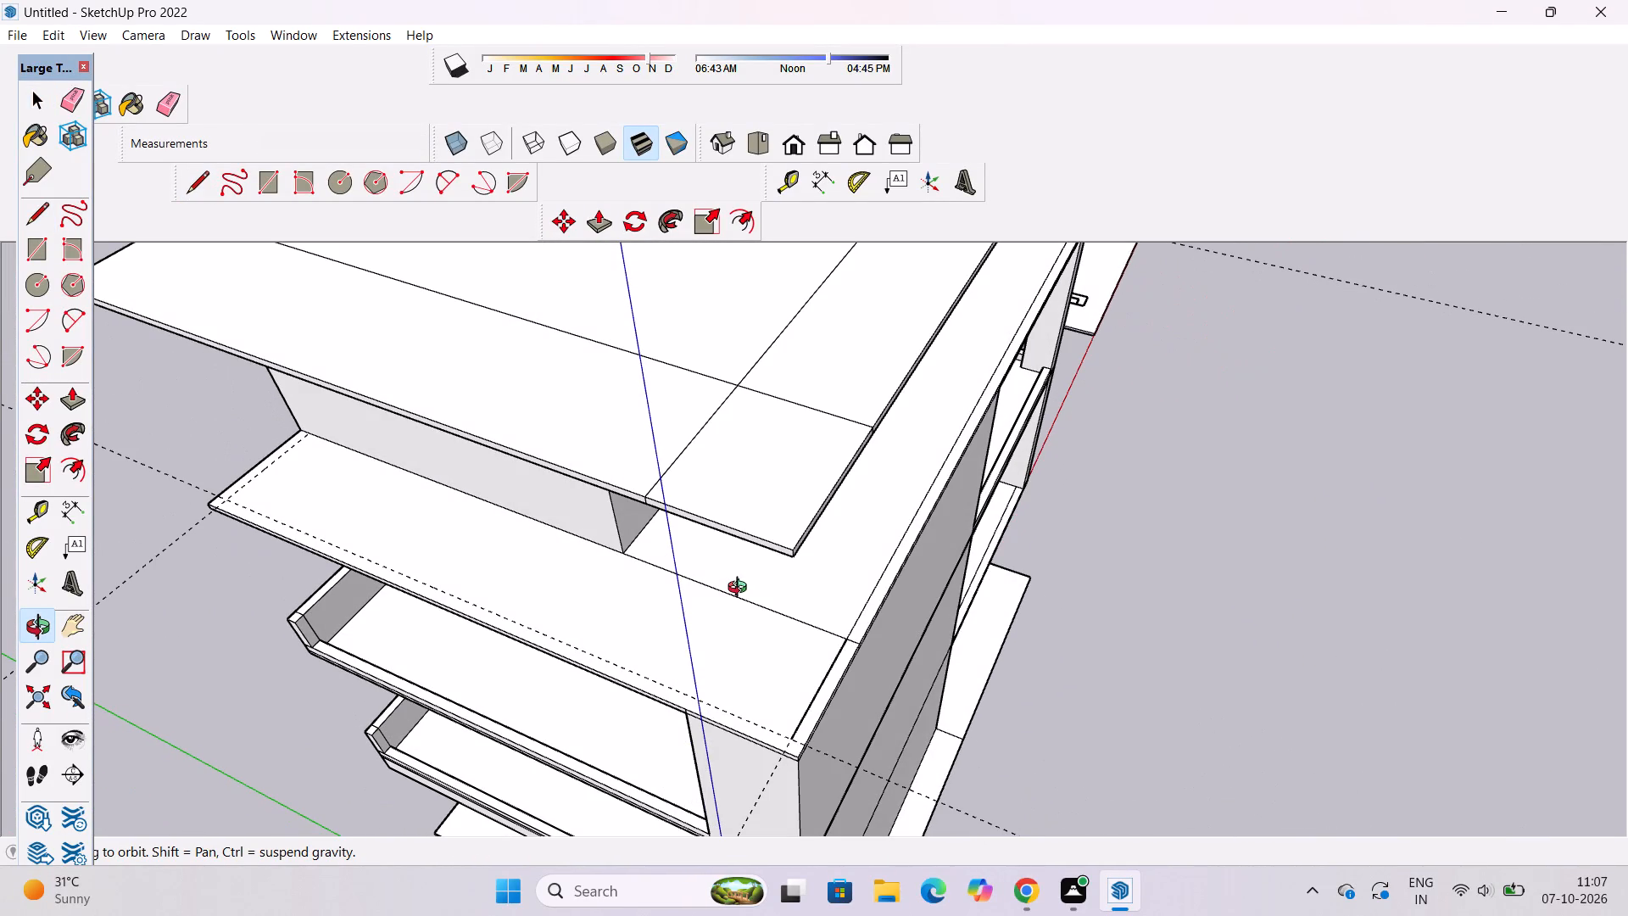
pyautogui.press('l')
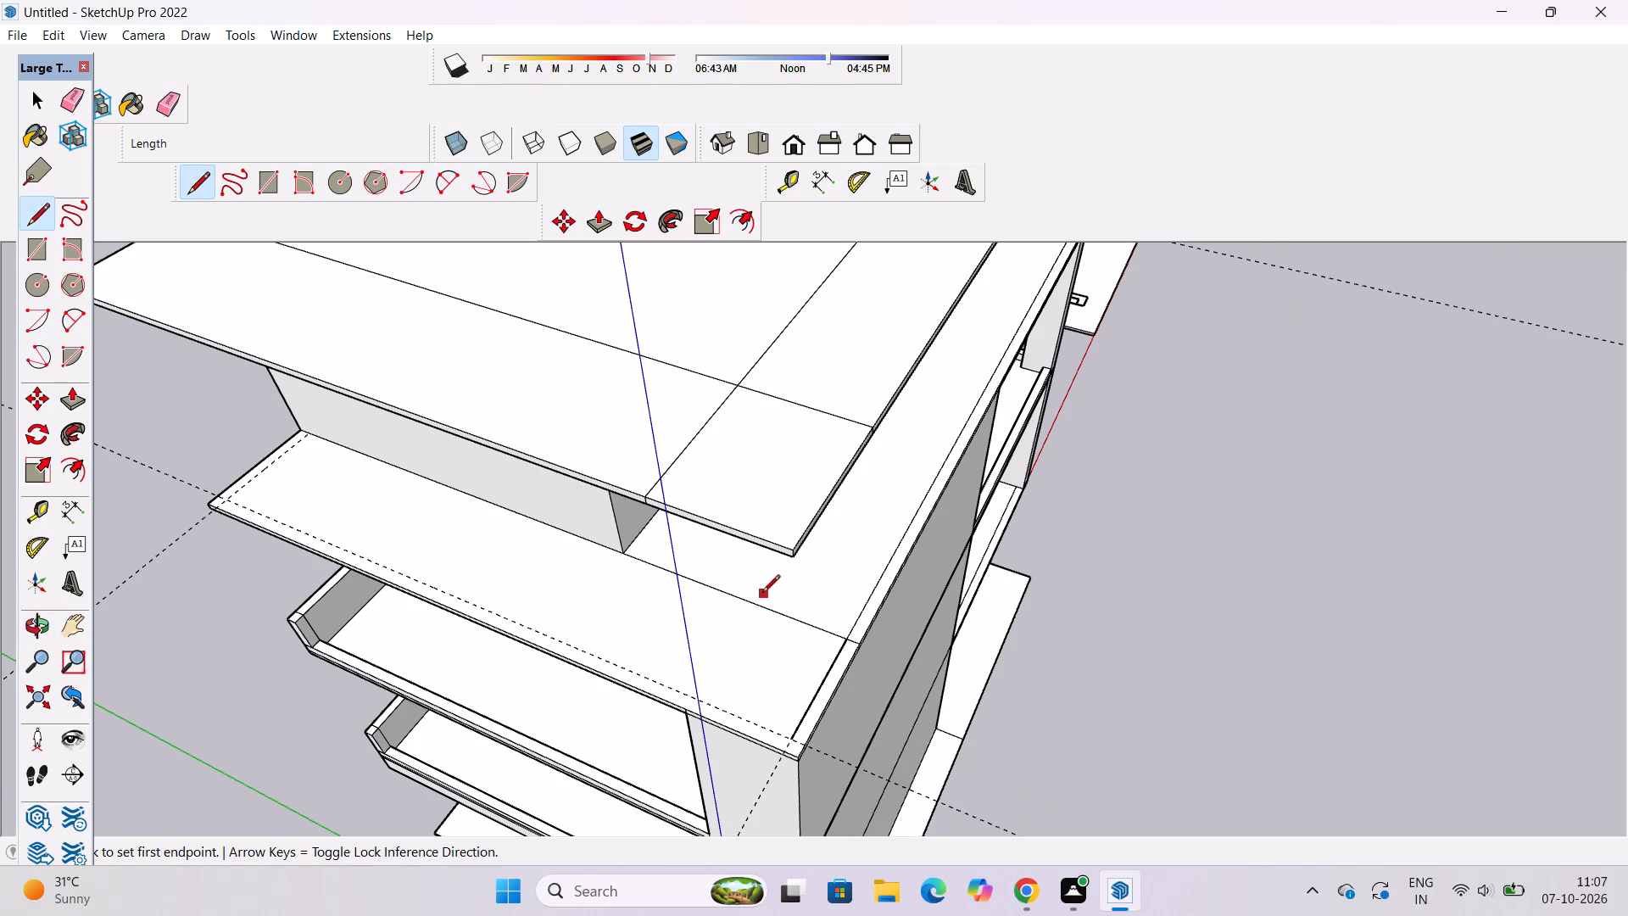
pyautogui.scroll(-4, 800, 557)
pyautogui.scroll(9, 810, 651)
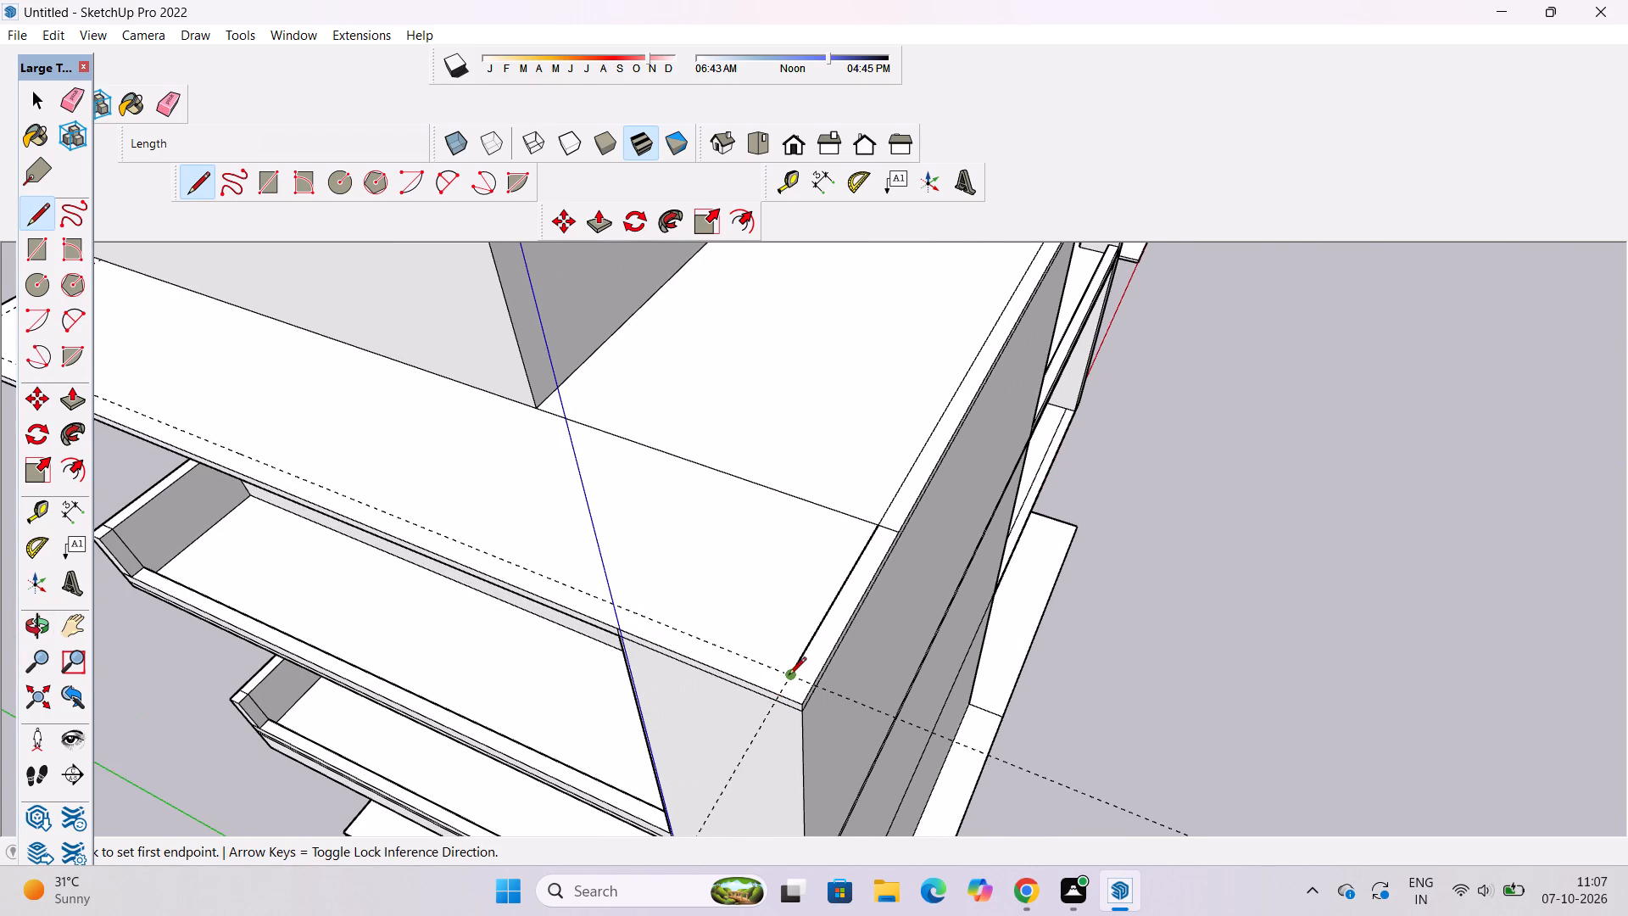
pyautogui.click(789, 676)
pyautogui.scroll(-7, 826, 681)
pyautogui.scroll(-1, 771, 640)
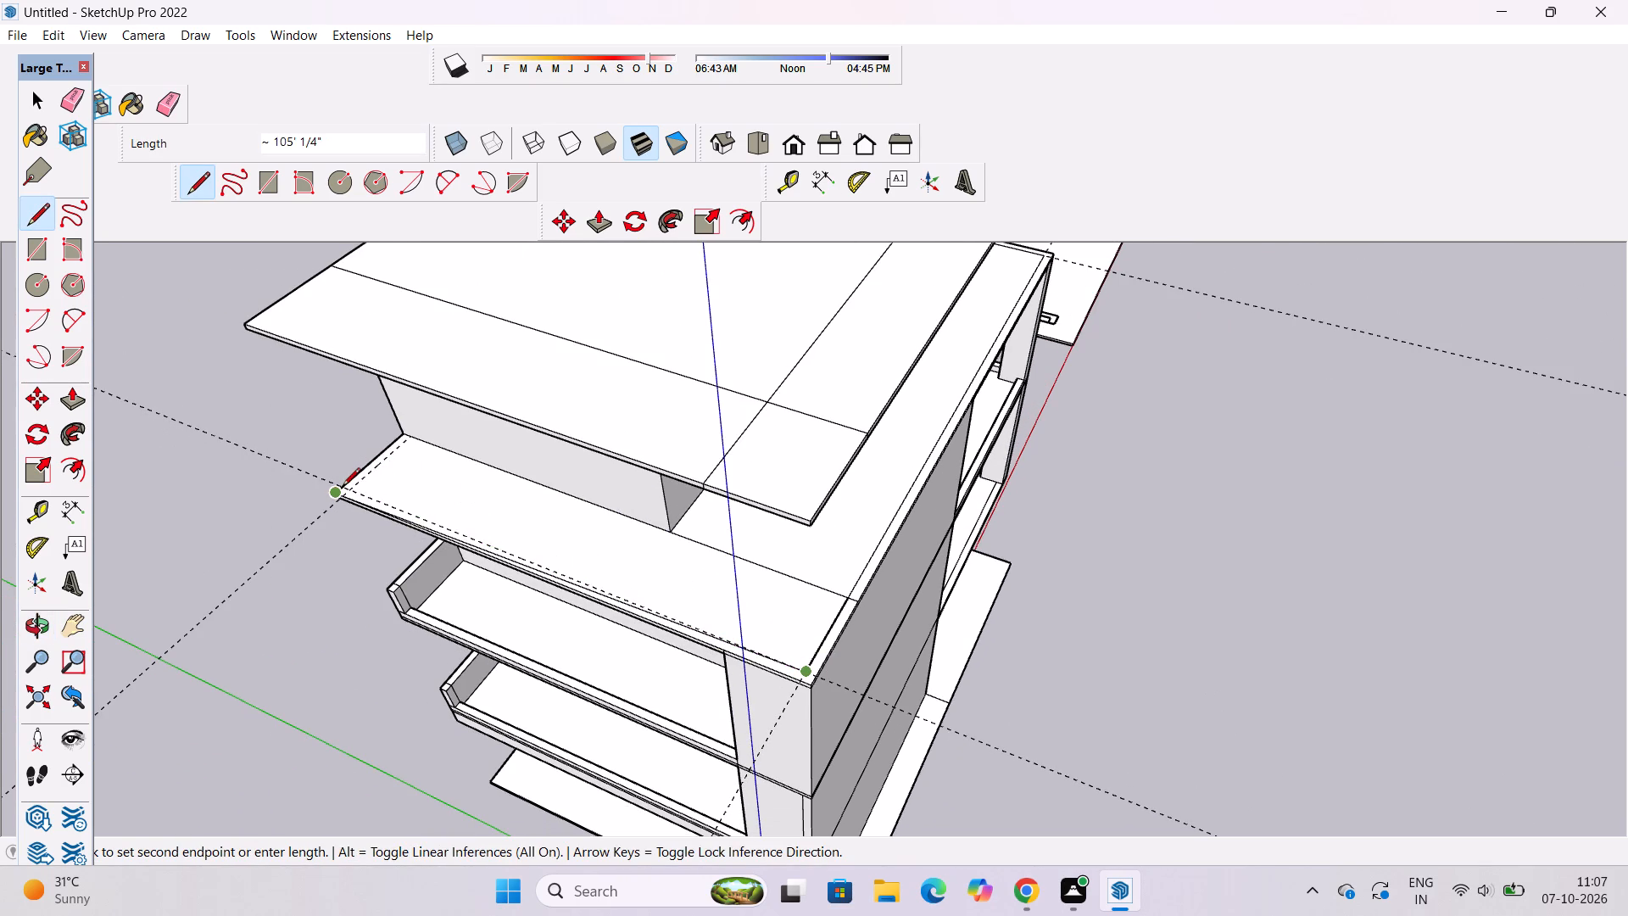
pyautogui.scroll(7, 343, 487)
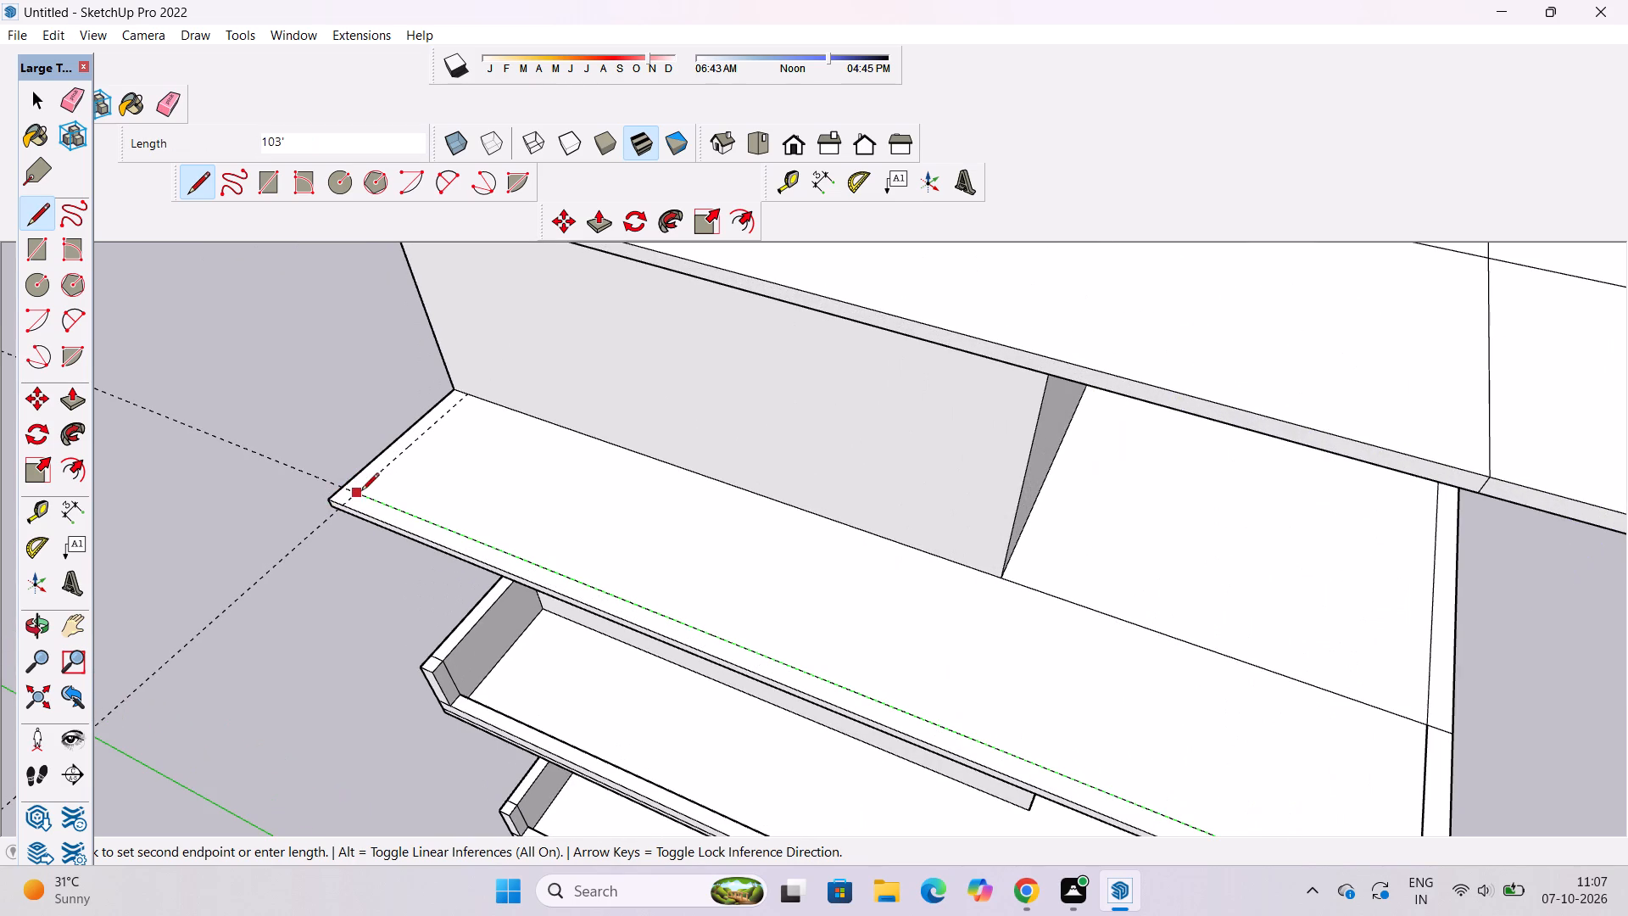
pyautogui.click(356, 493)
pyautogui.click(468, 392)
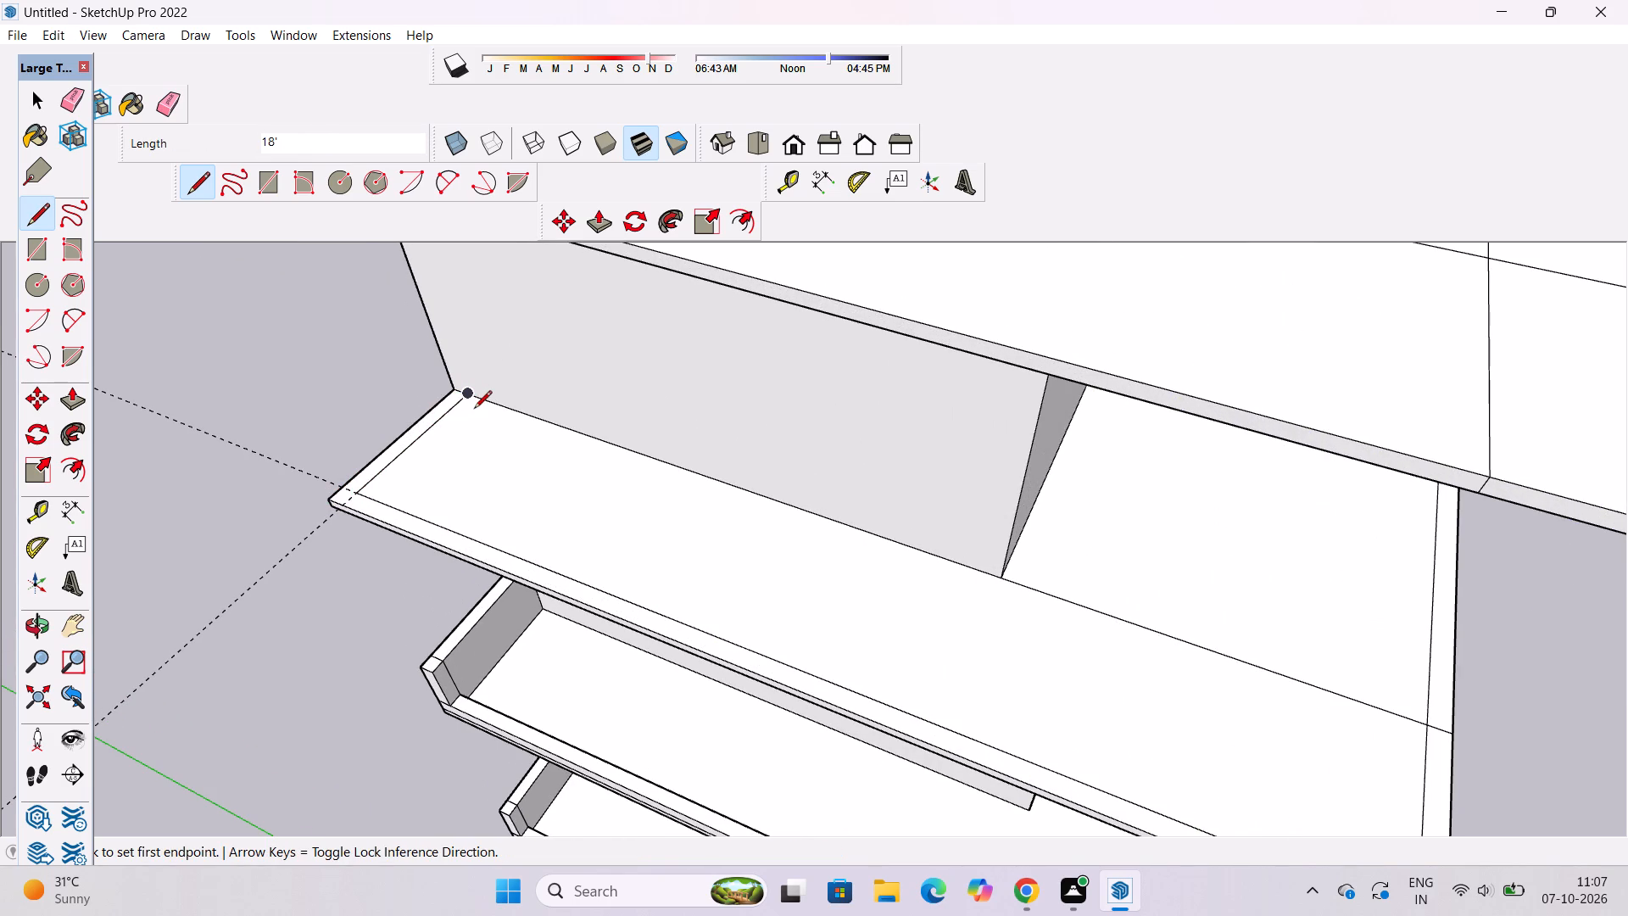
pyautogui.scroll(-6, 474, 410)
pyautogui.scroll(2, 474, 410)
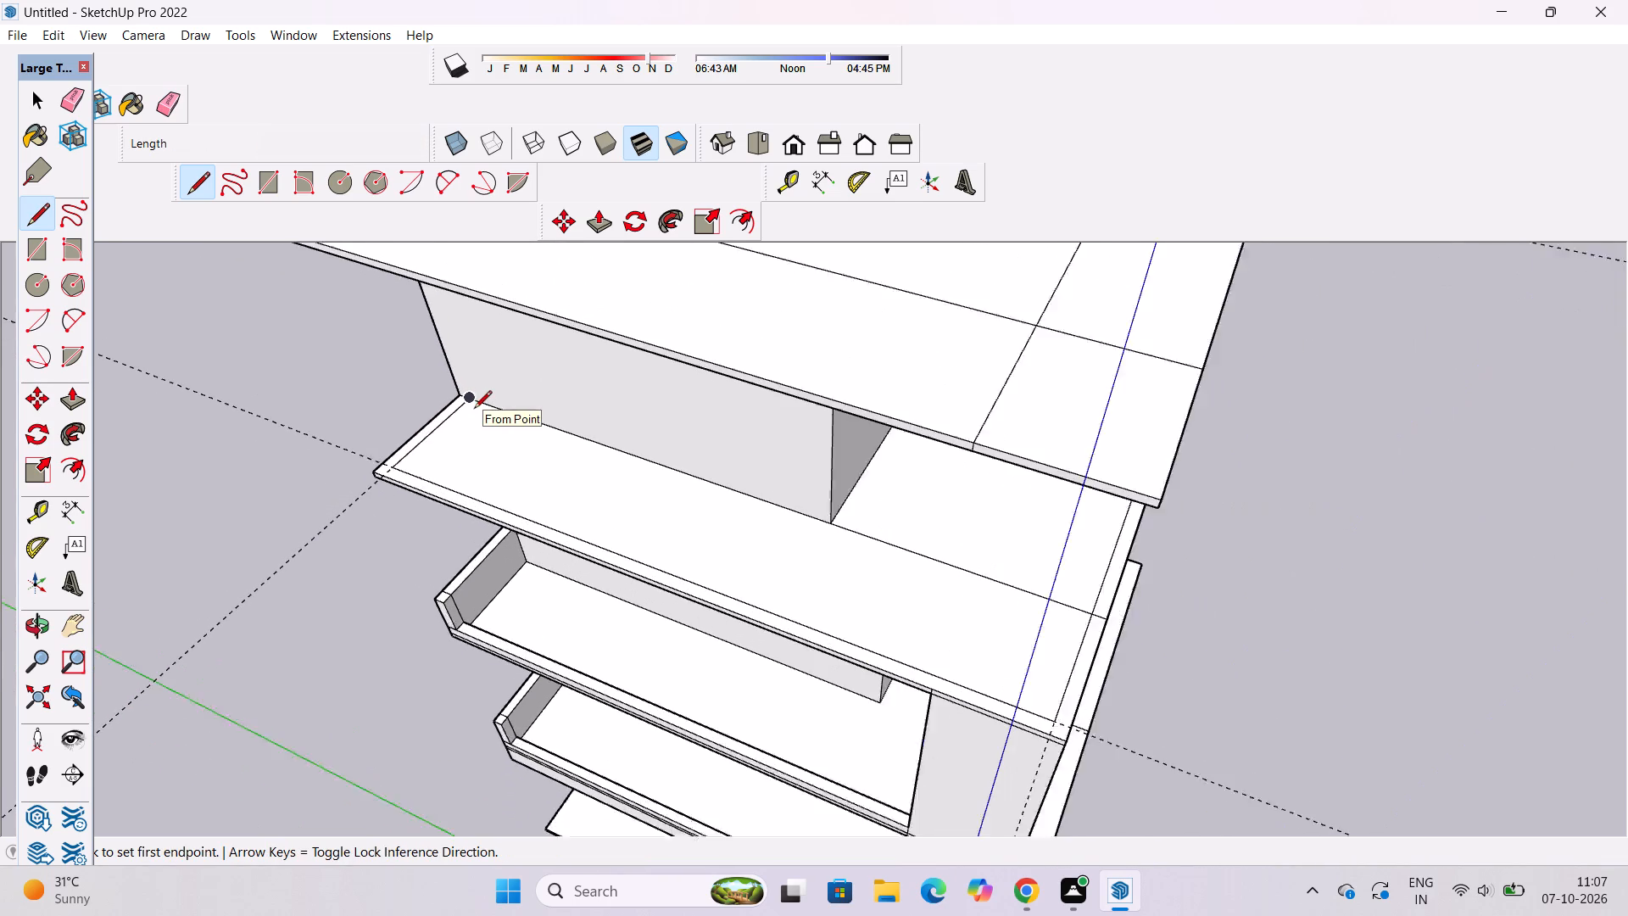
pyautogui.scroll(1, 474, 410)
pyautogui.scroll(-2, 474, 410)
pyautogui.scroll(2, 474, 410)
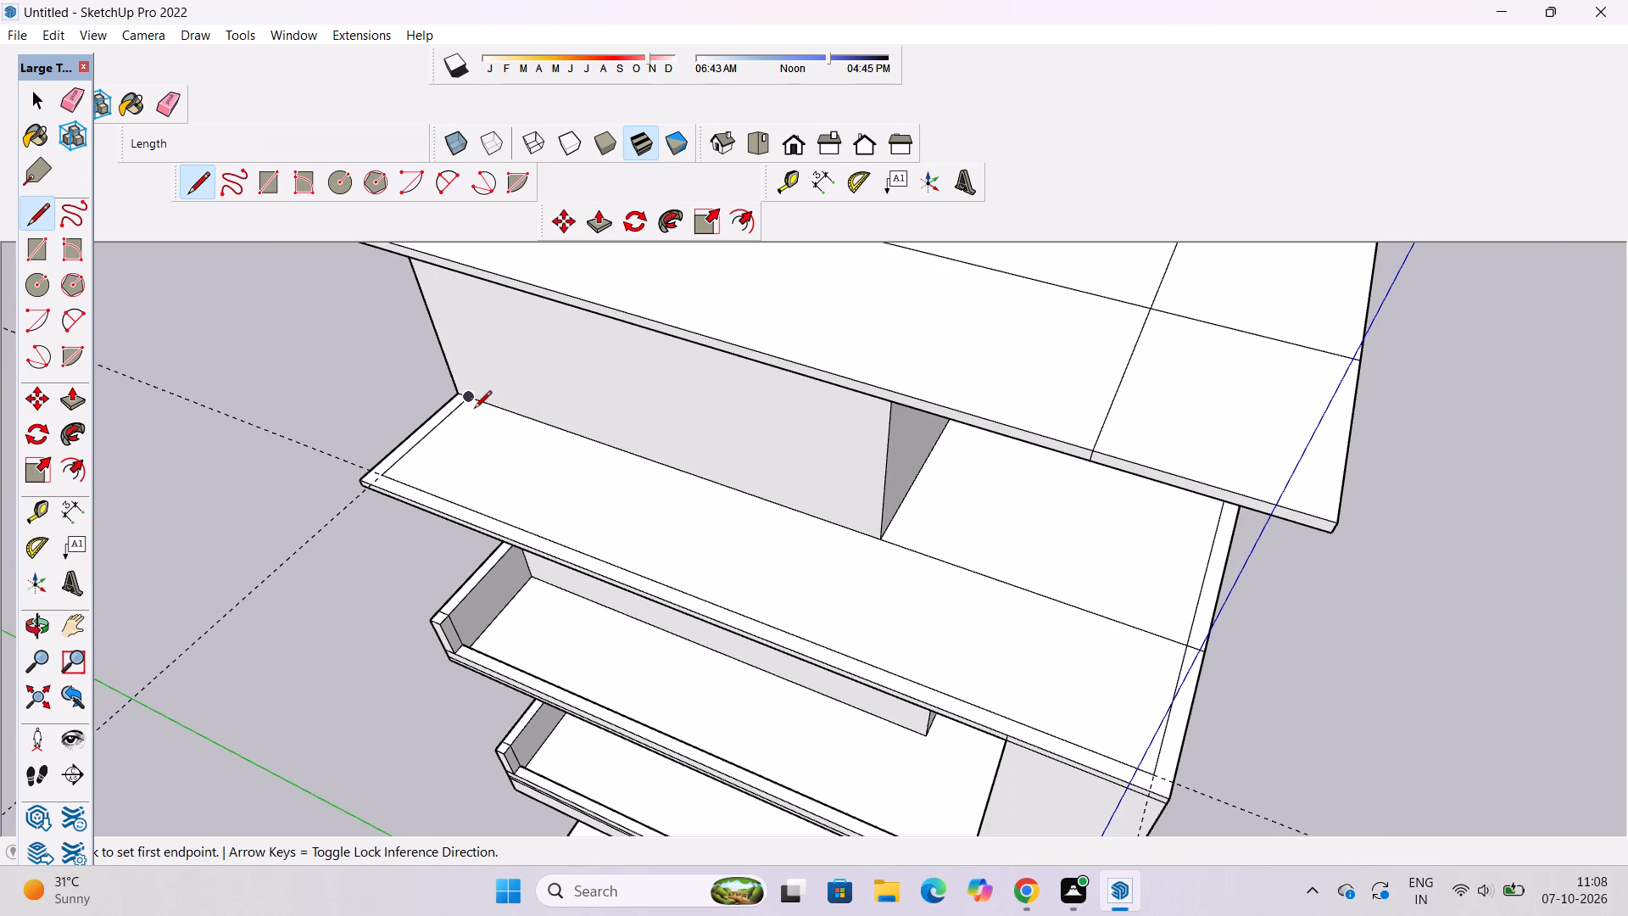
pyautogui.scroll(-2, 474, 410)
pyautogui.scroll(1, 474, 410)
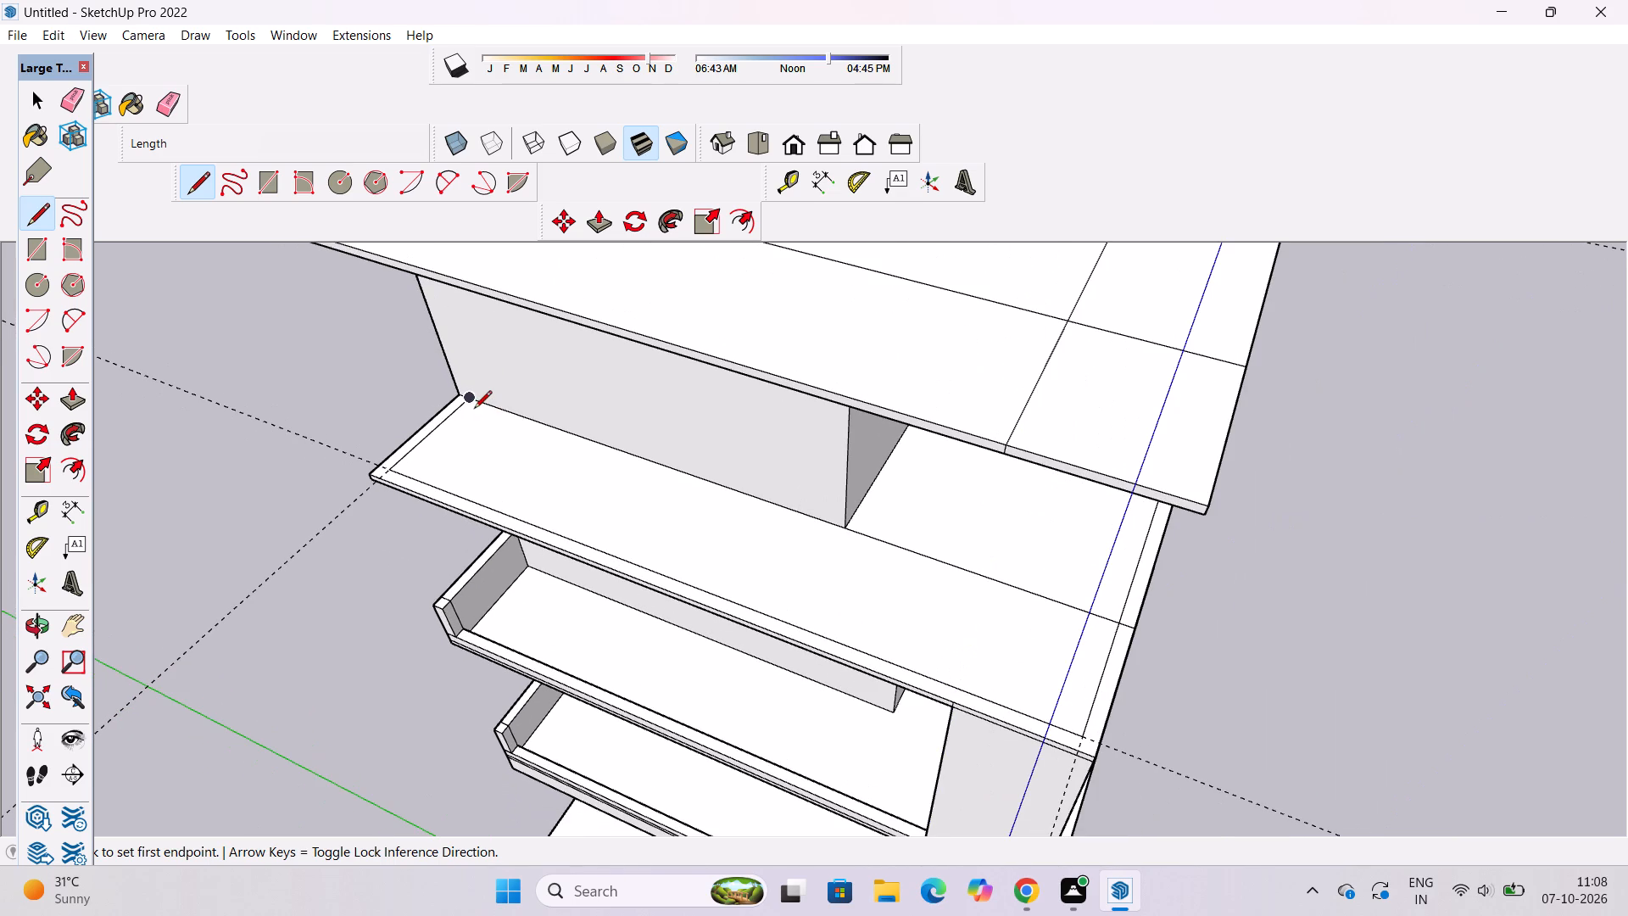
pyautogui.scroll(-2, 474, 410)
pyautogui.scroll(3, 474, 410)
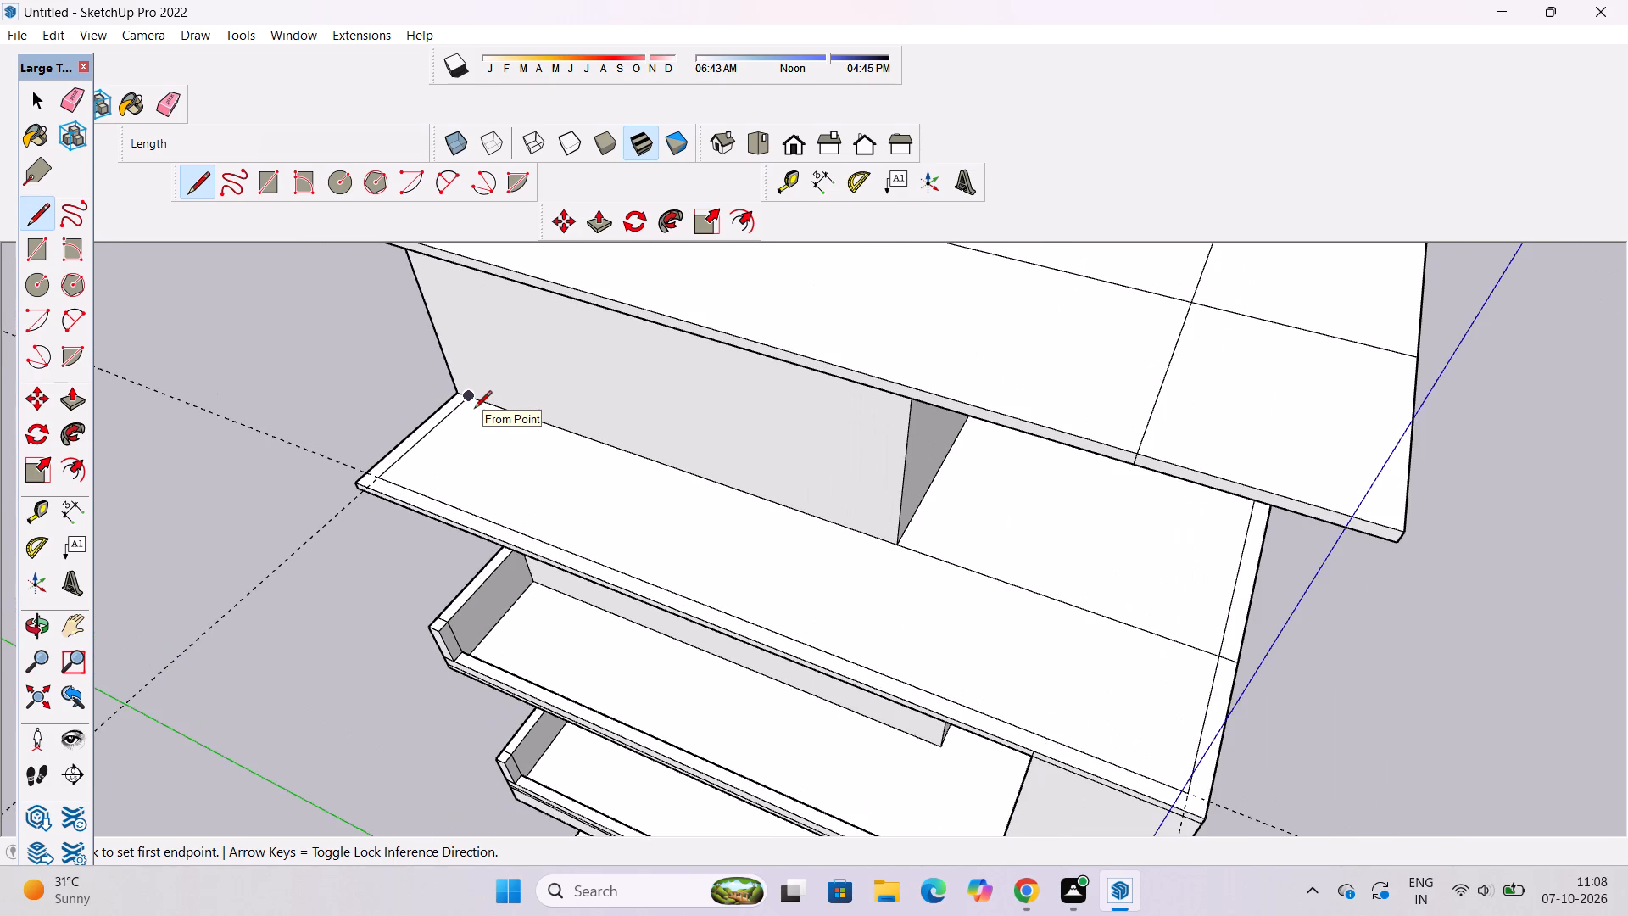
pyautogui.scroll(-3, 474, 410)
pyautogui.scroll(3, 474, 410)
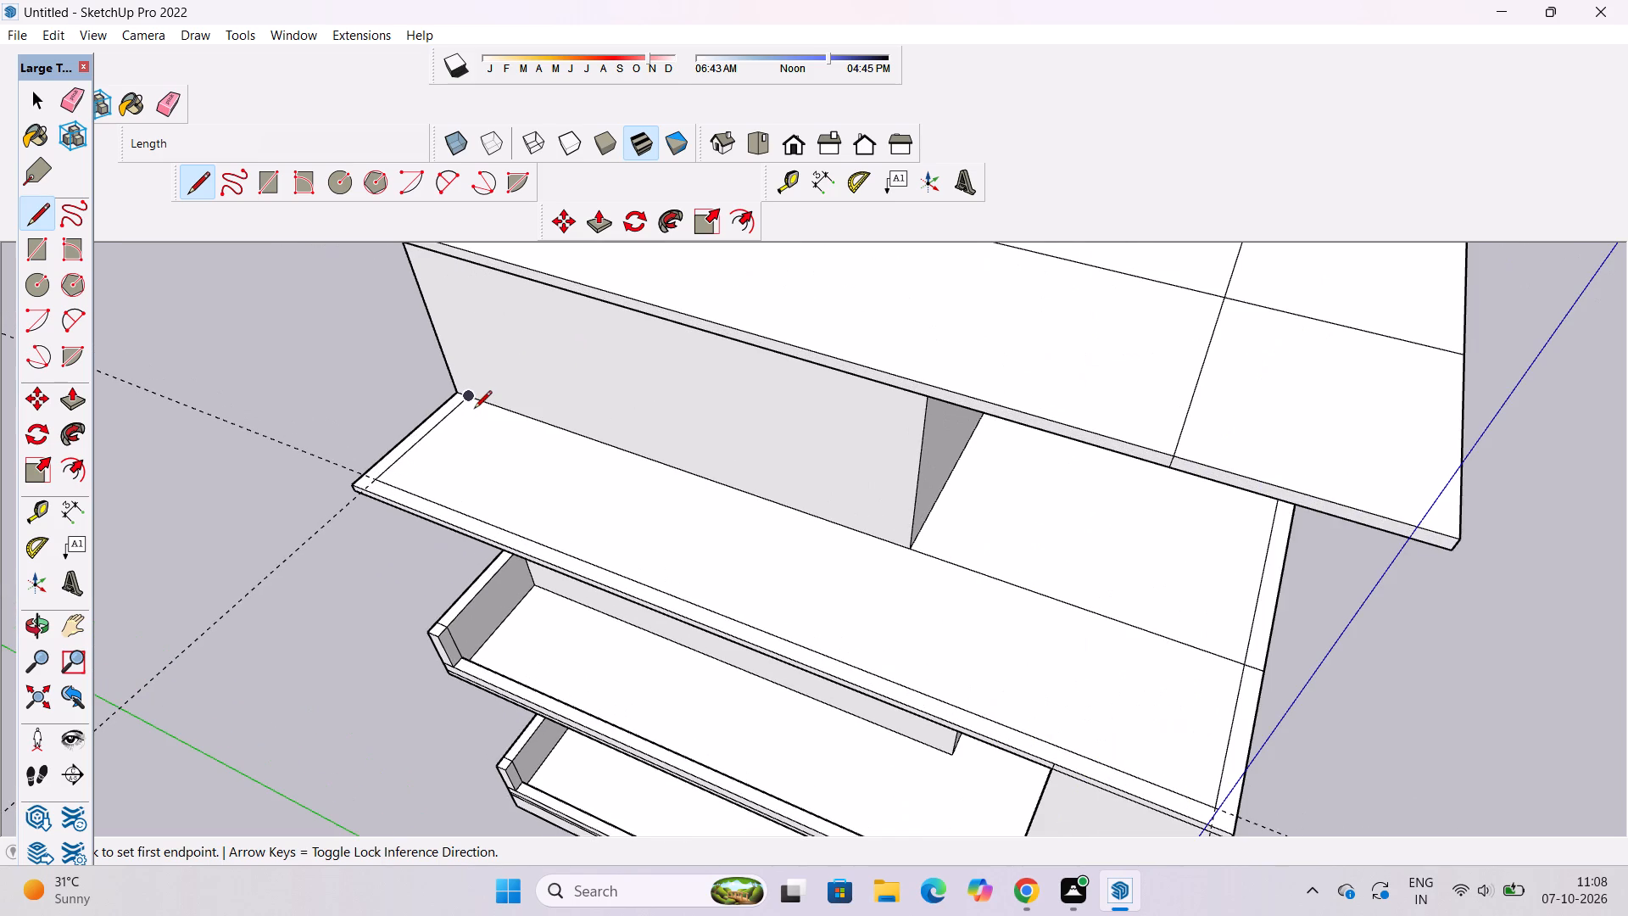
# Erase the balcony-side guide and the rear guide that extend beyond the terrace slab.
pyautogui.press('space')
pyautogui.write('e')
pyautogui.scroll(-5, 231, 436)
pyautogui.moveTo(259, 389); pyautogui.dragTo(226, 546)
pyautogui.press('space')
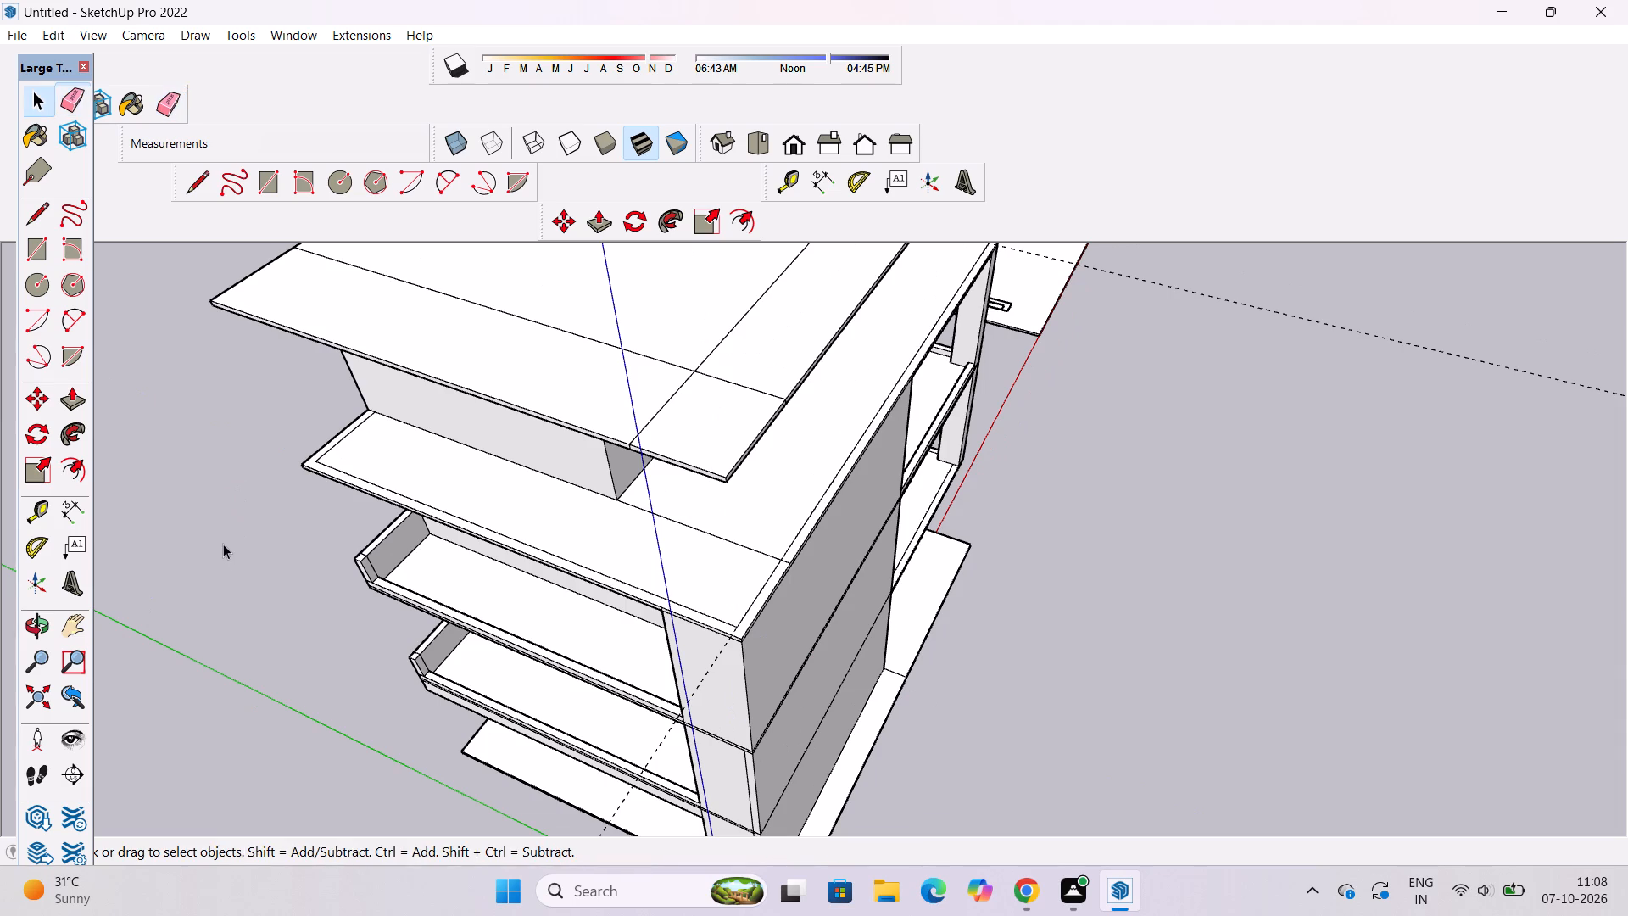
# Erase the remaining front guide and column-side guide of the terrace slab.
pyautogui.press('o')
pyautogui.scroll(3, 525, 565)
pyautogui.keyDown('shift'); pyautogui.moveTo(667, 645); pyautogui.dragTo(490, 480); pyautogui.keyUp('shift')
pyautogui.scroll(-6, 490, 480)
pyautogui.moveTo(544, 547); pyautogui.dragTo(388, 596)
pyautogui.keyDown('shift'); pyautogui.moveTo(364, 577); pyautogui.dragTo(449, 600); pyautogui.keyUp('shift')
pyautogui.moveTo(438, 606); pyautogui.dragTo(416, 607)
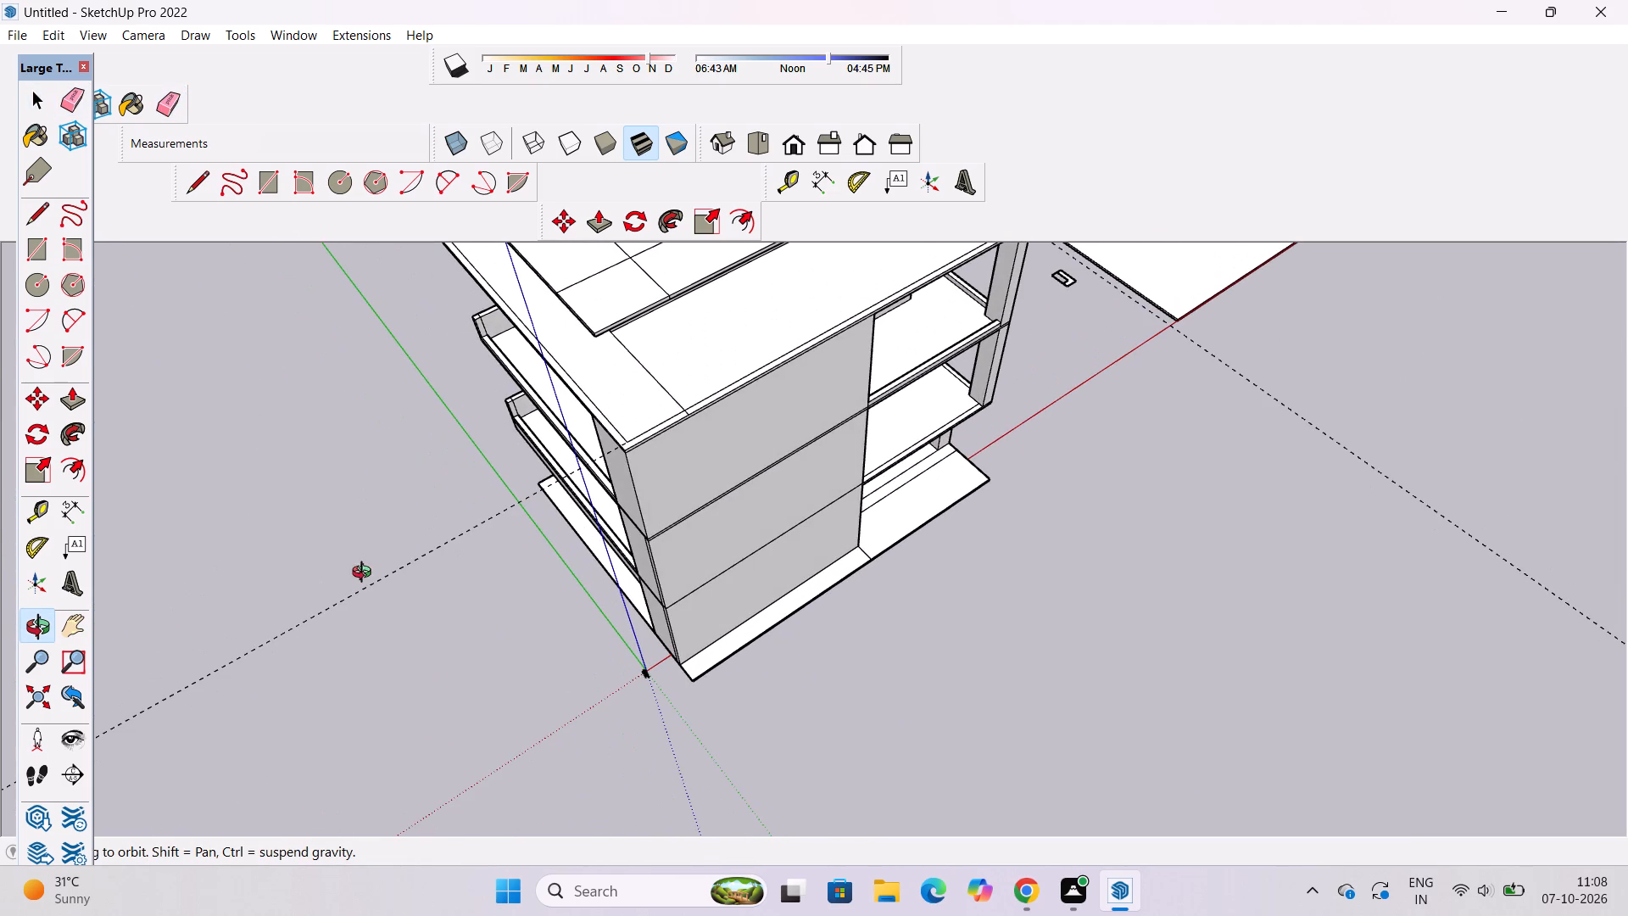
pyautogui.scroll(-5, 409, 533)
pyautogui.keyDown('shift'); pyautogui.moveTo(415, 599); pyautogui.dragTo(478, 504); pyautogui.keyUp('shift')
pyautogui.keyDown('shift'); pyautogui.scroll(6, 447, 452); pyautogui.keyUp('shift')
pyautogui.keyDown('shift'); pyautogui.moveTo(456, 433); pyautogui.dragTo(467, 464); pyautogui.keyUp('shift')
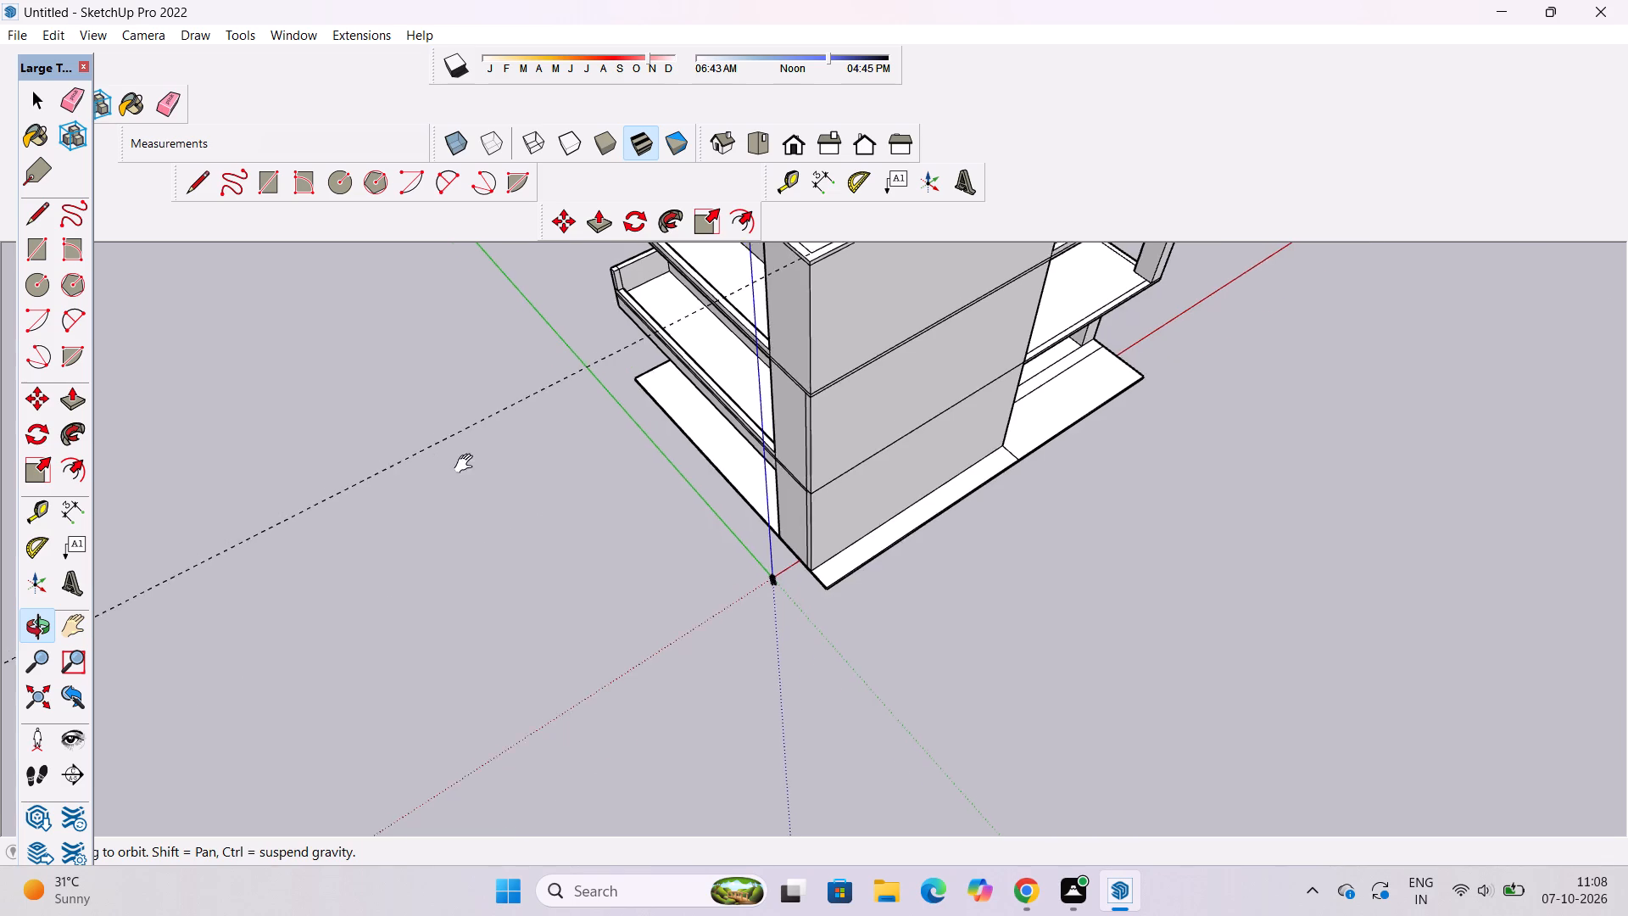
pyautogui.keyDown('shift'); pyautogui.moveTo(467, 464); pyautogui.dragTo(483, 505); pyautogui.keyUp('shift')
pyautogui.press('e')
pyautogui.moveTo(450, 475); pyautogui.dragTo(448, 602)
pyautogui.scroll(-5, 133, 463)
pyautogui.scroll(4, 332, 528)
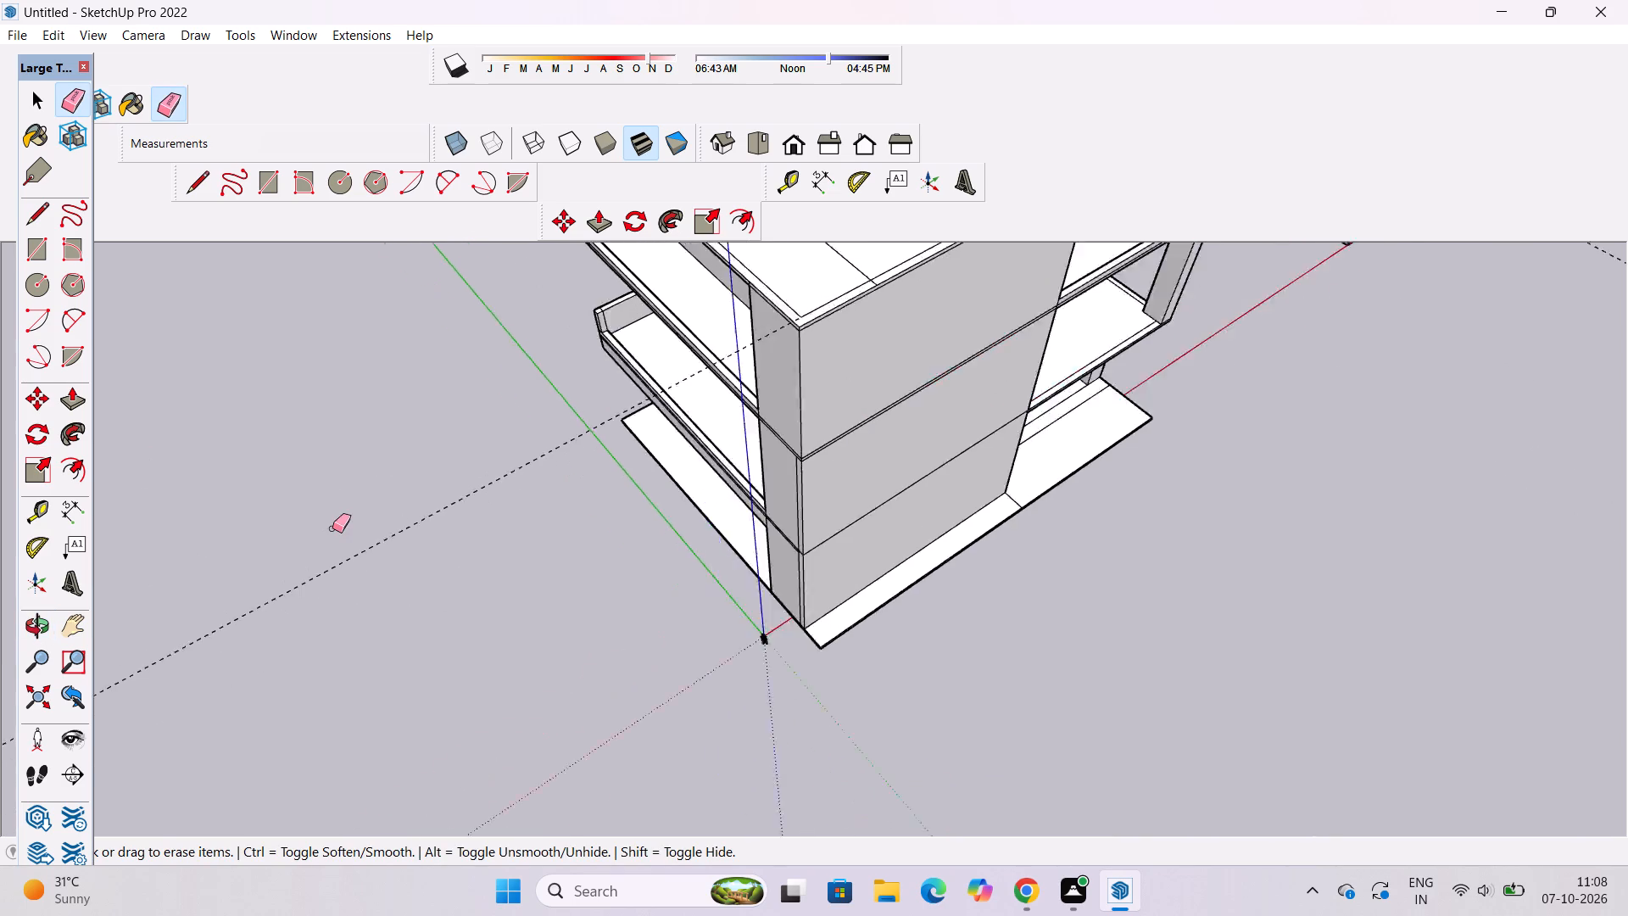
pyautogui.scroll(2, 332, 528)
pyautogui.moveTo(401, 534); pyautogui.dragTo(404, 543)
pyautogui.scroll(-6, 265, 496)
pyautogui.moveTo(1327, 355); pyautogui.dragTo(1327, 359)
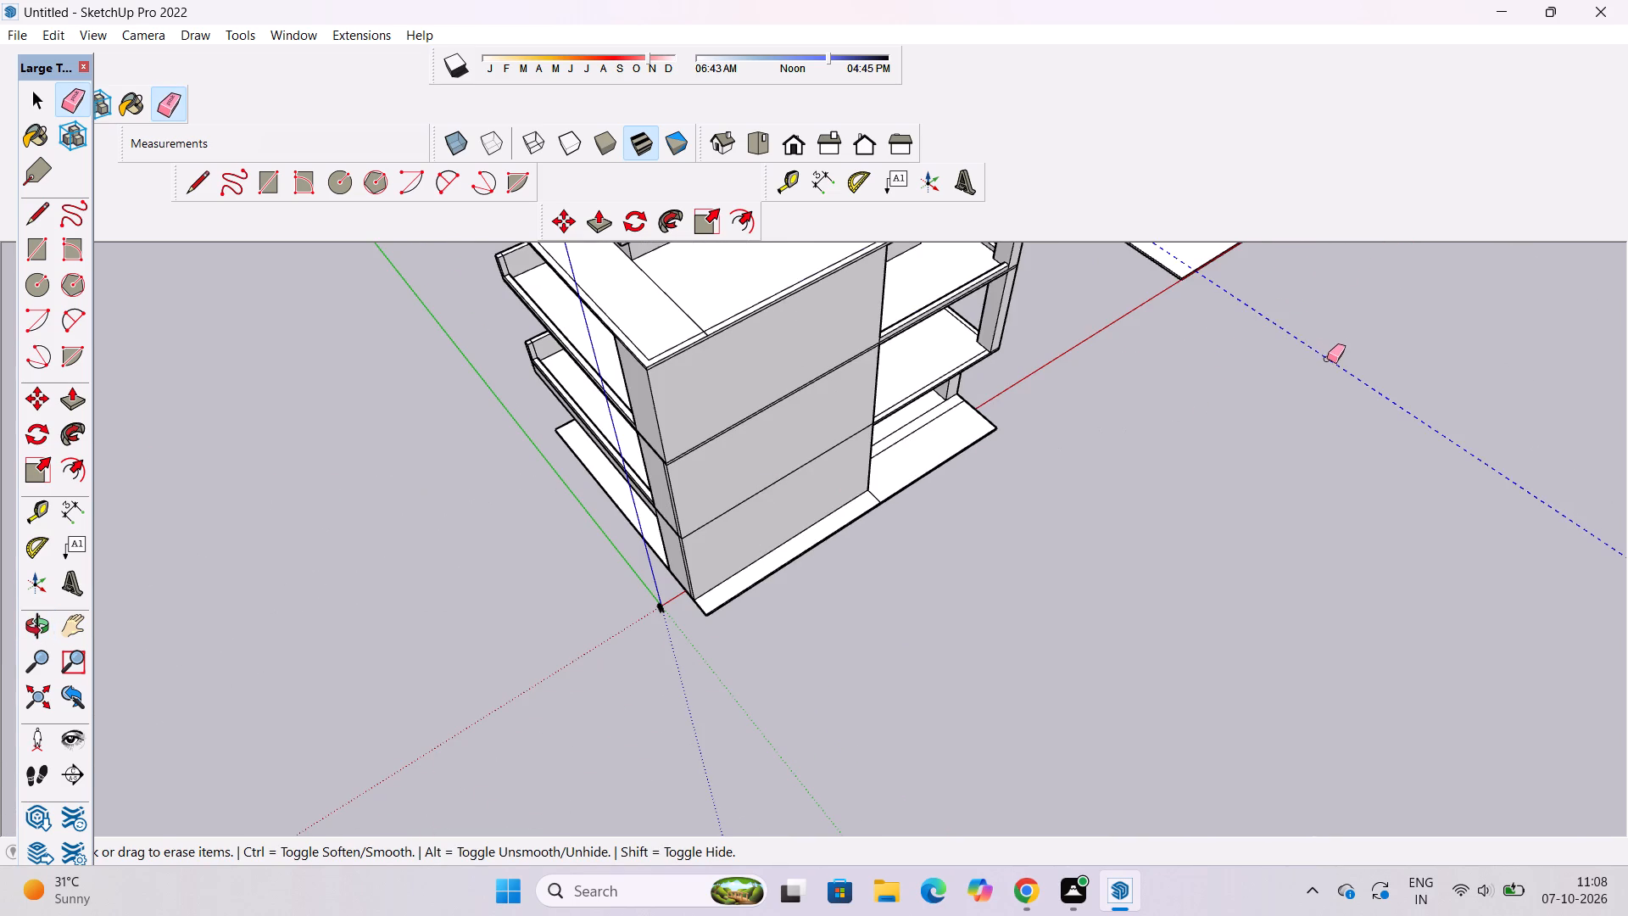
pyautogui.moveTo(1327, 359); pyautogui.dragTo(1327, 363)
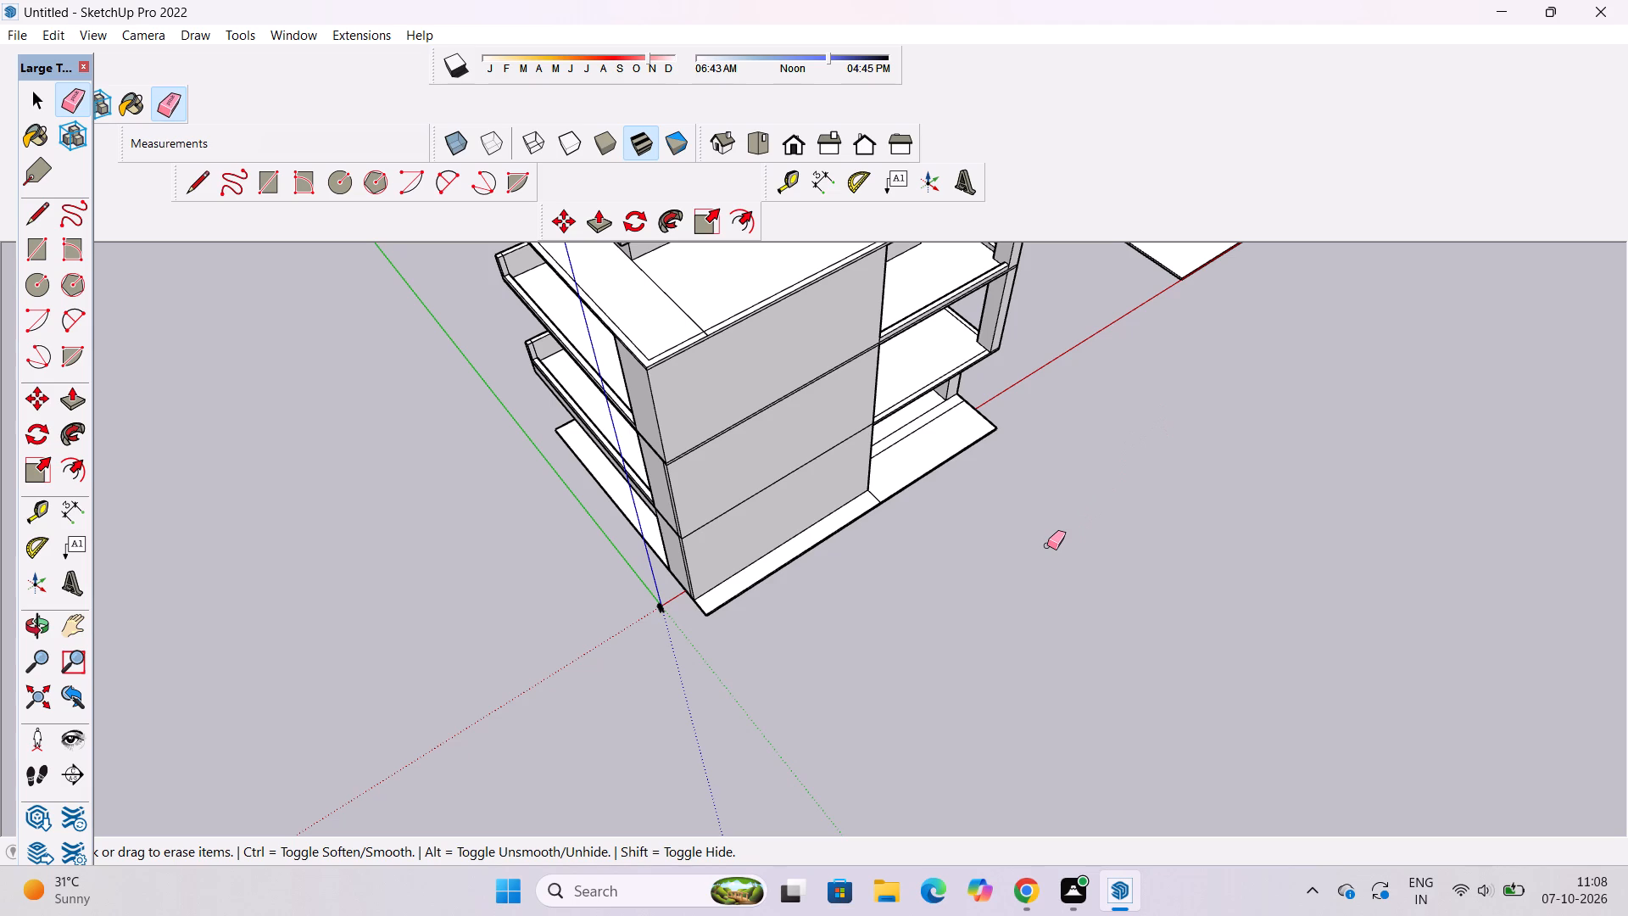
# Examine the building from several angles, checking the terrace slab's perimeter strip and the overhanging roof slab.
pyautogui.press('space')
pyautogui.press('o')
pyautogui.scroll(-3, 1034, 555)
pyautogui.moveTo(849, 514); pyautogui.dragTo(879, 611)
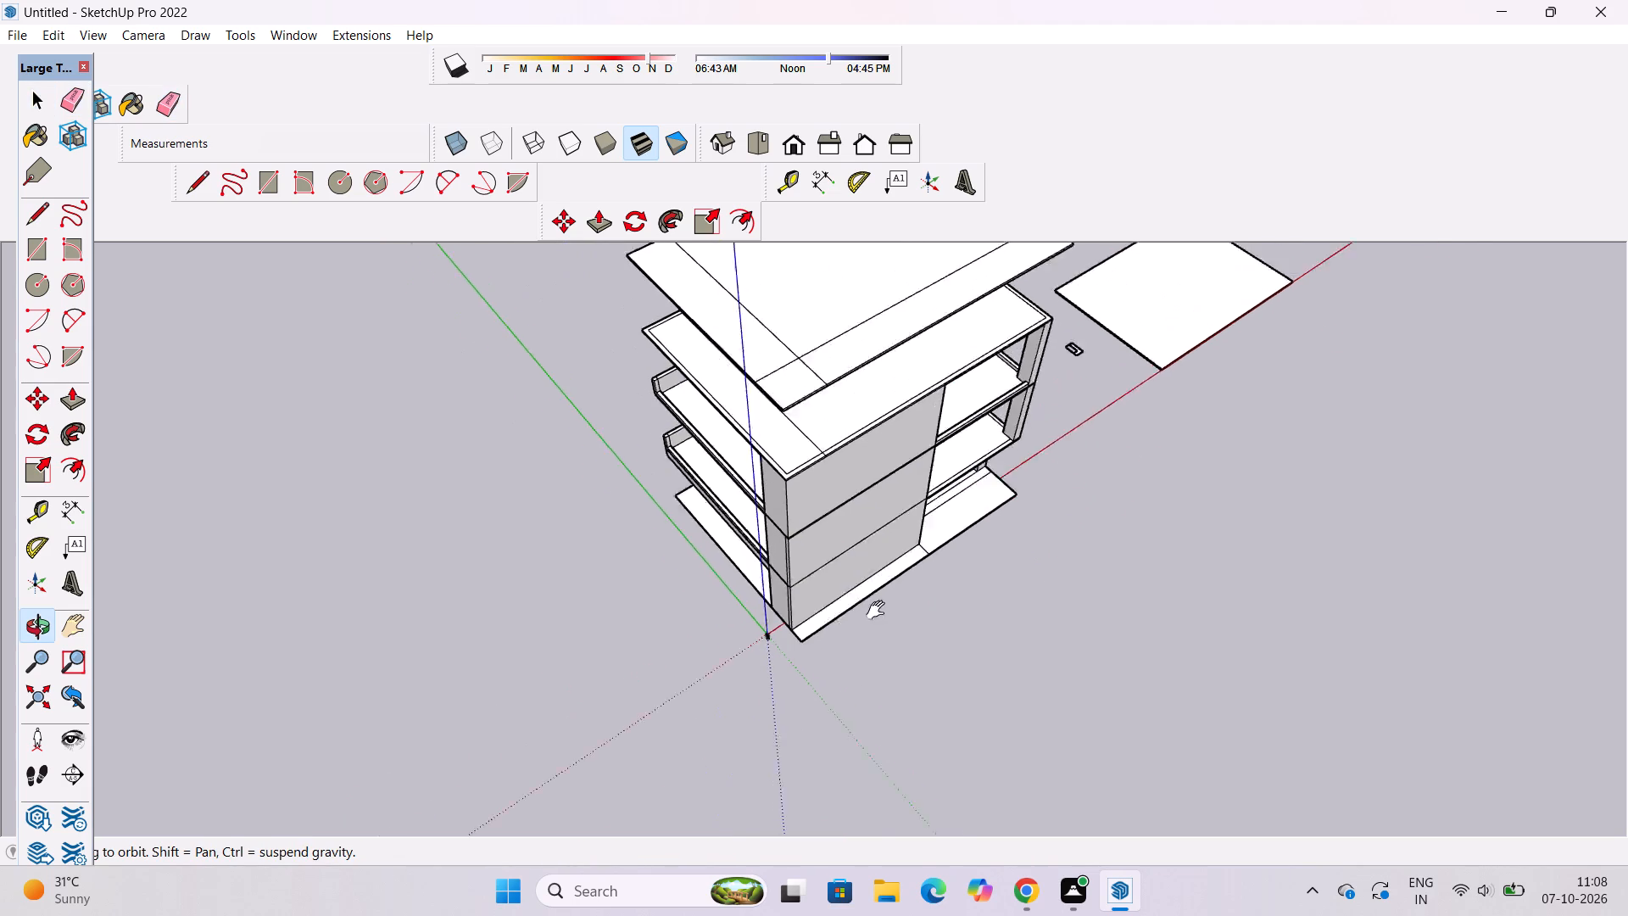
pyautogui.moveTo(879, 611); pyautogui.dragTo(894, 657)
pyautogui.moveTo(912, 670); pyautogui.dragTo(858, 564)
pyautogui.keyDown('shift'); pyautogui.moveTo(939, 540); pyautogui.dragTo(911, 540); pyautogui.keyUp('shift')
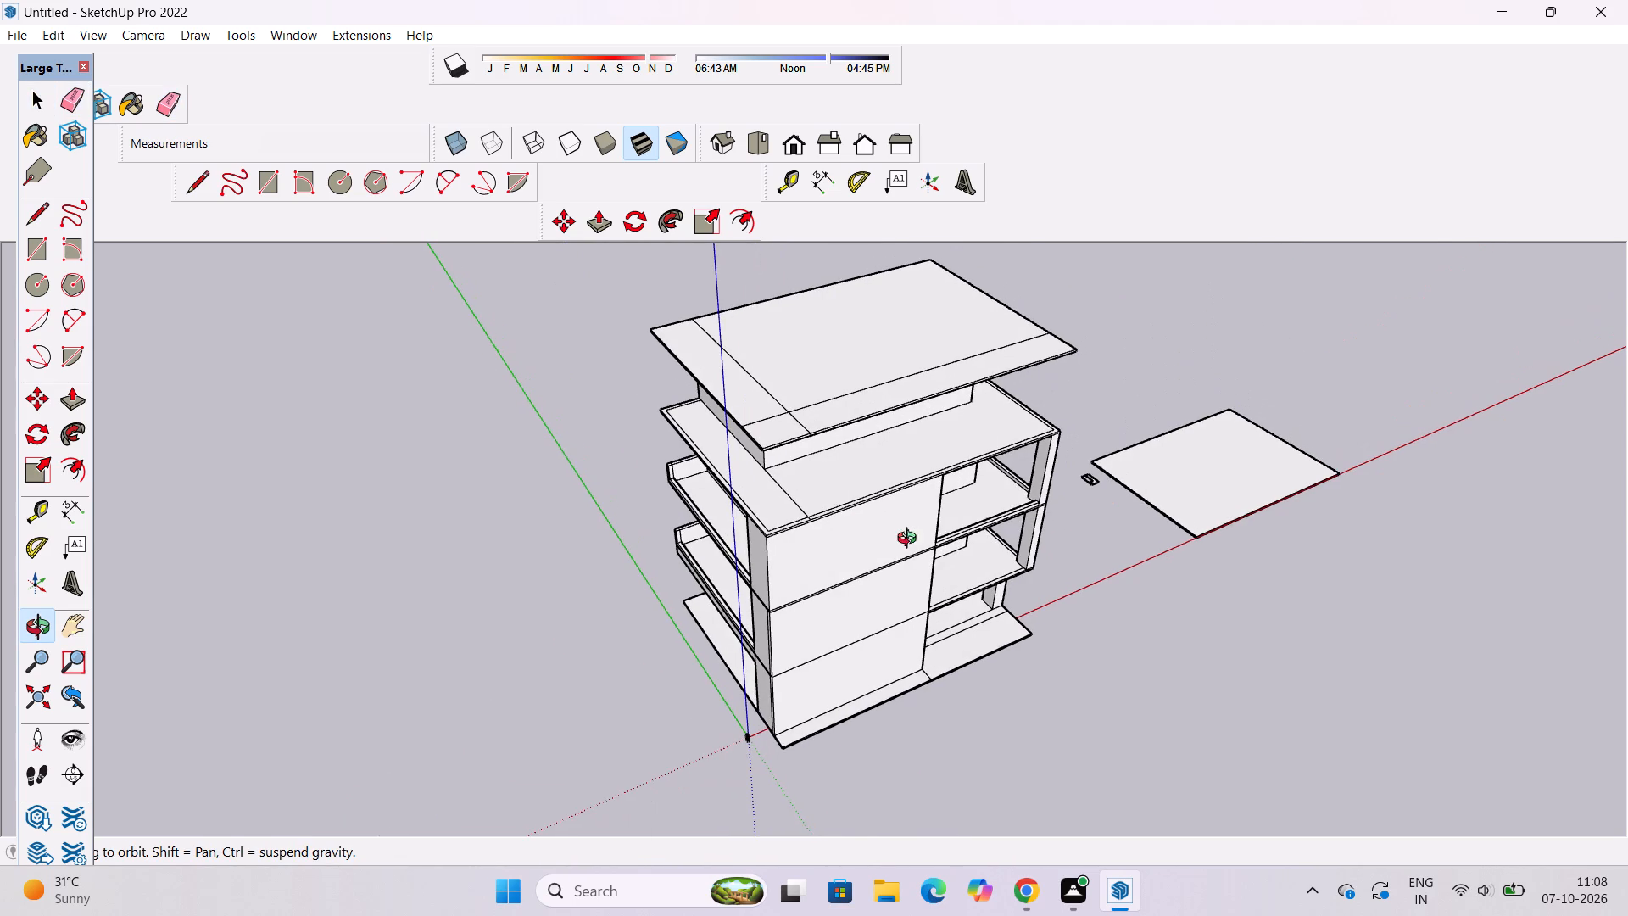
pyautogui.moveTo(903, 548); pyautogui.dragTo(925, 572)
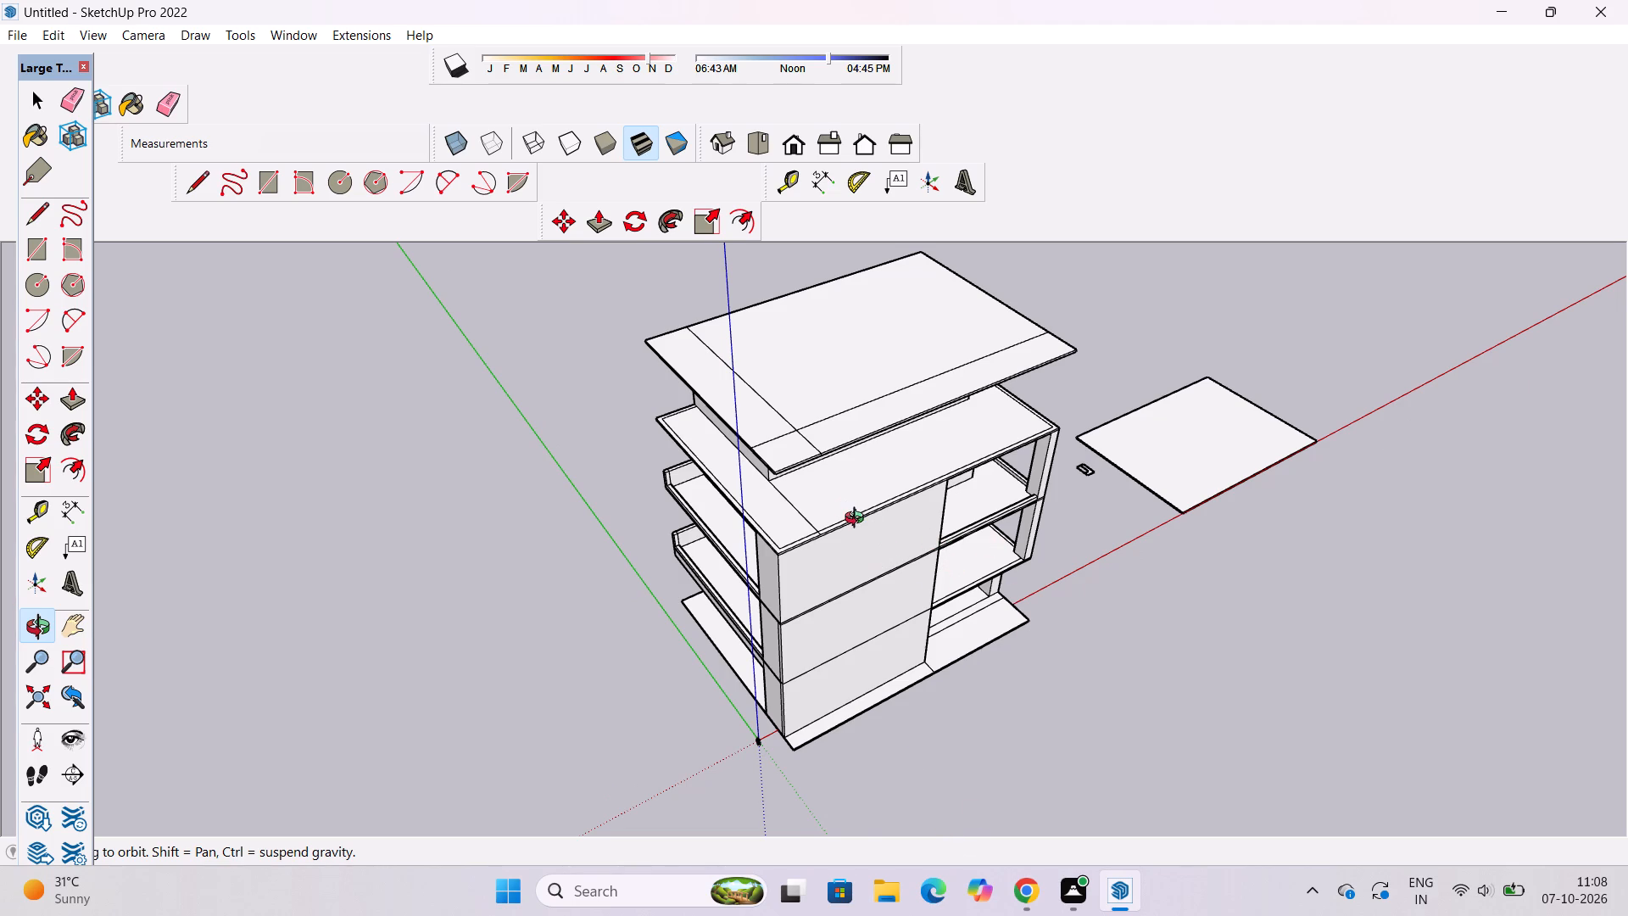
pyautogui.keyDown('shift'); pyautogui.moveTo(859, 521); pyautogui.dragTo(923, 628); pyautogui.keyUp('shift')
pyautogui.moveTo(903, 647); pyautogui.dragTo(945, 628)
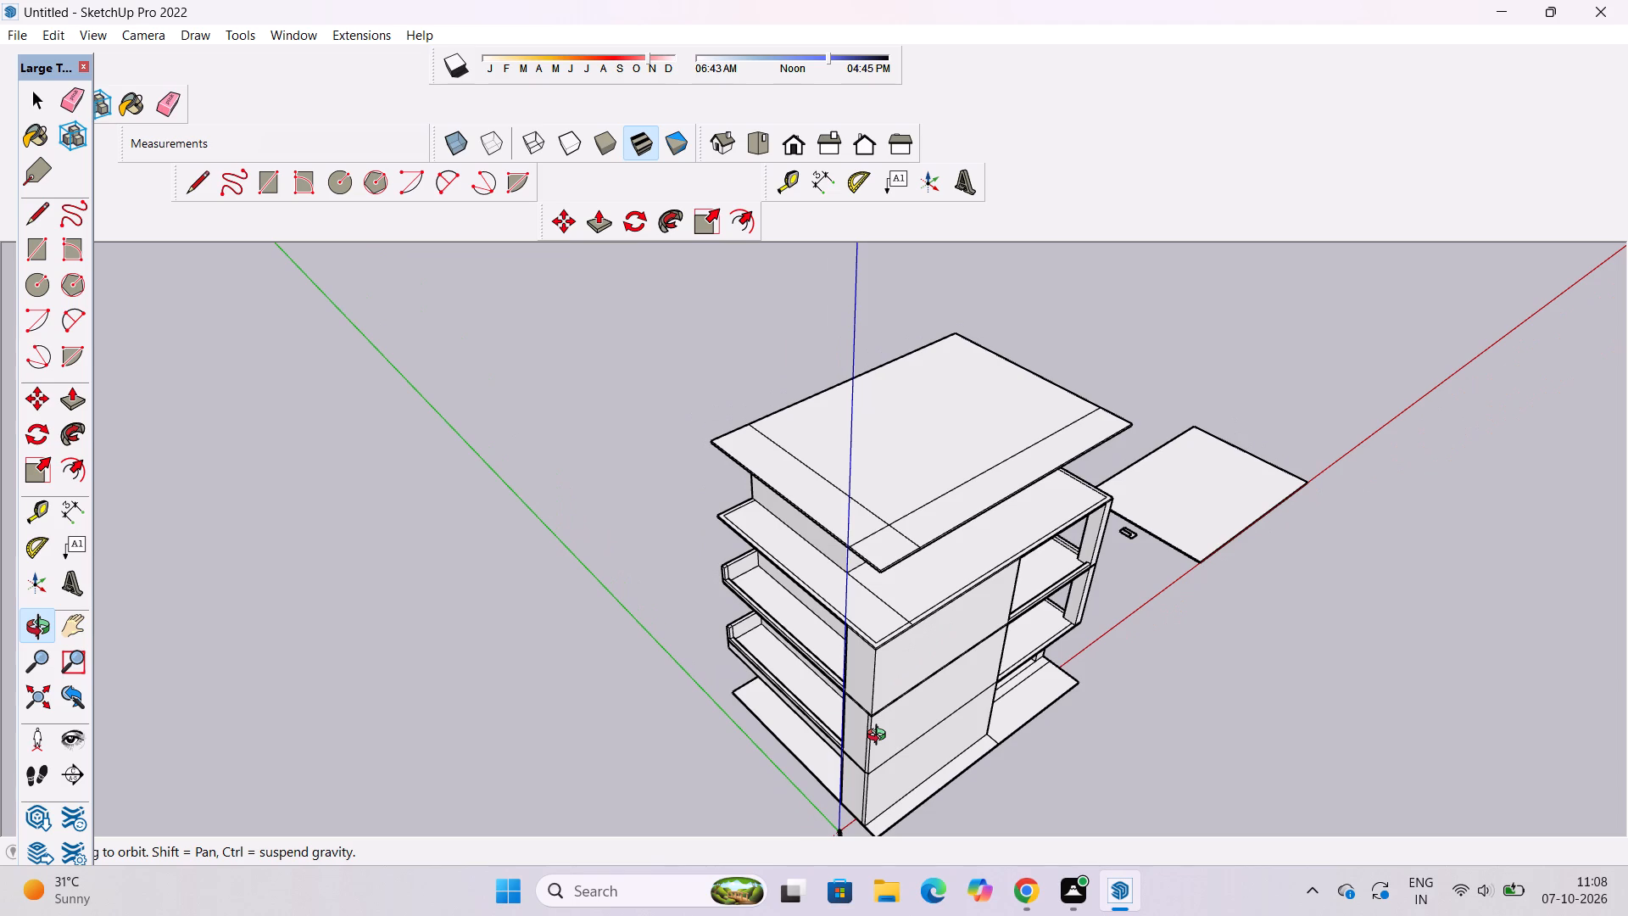
pyautogui.keyDown('shift'); pyautogui.moveTo(926, 645); pyautogui.dragTo(903, 679); pyautogui.keyUp('shift')
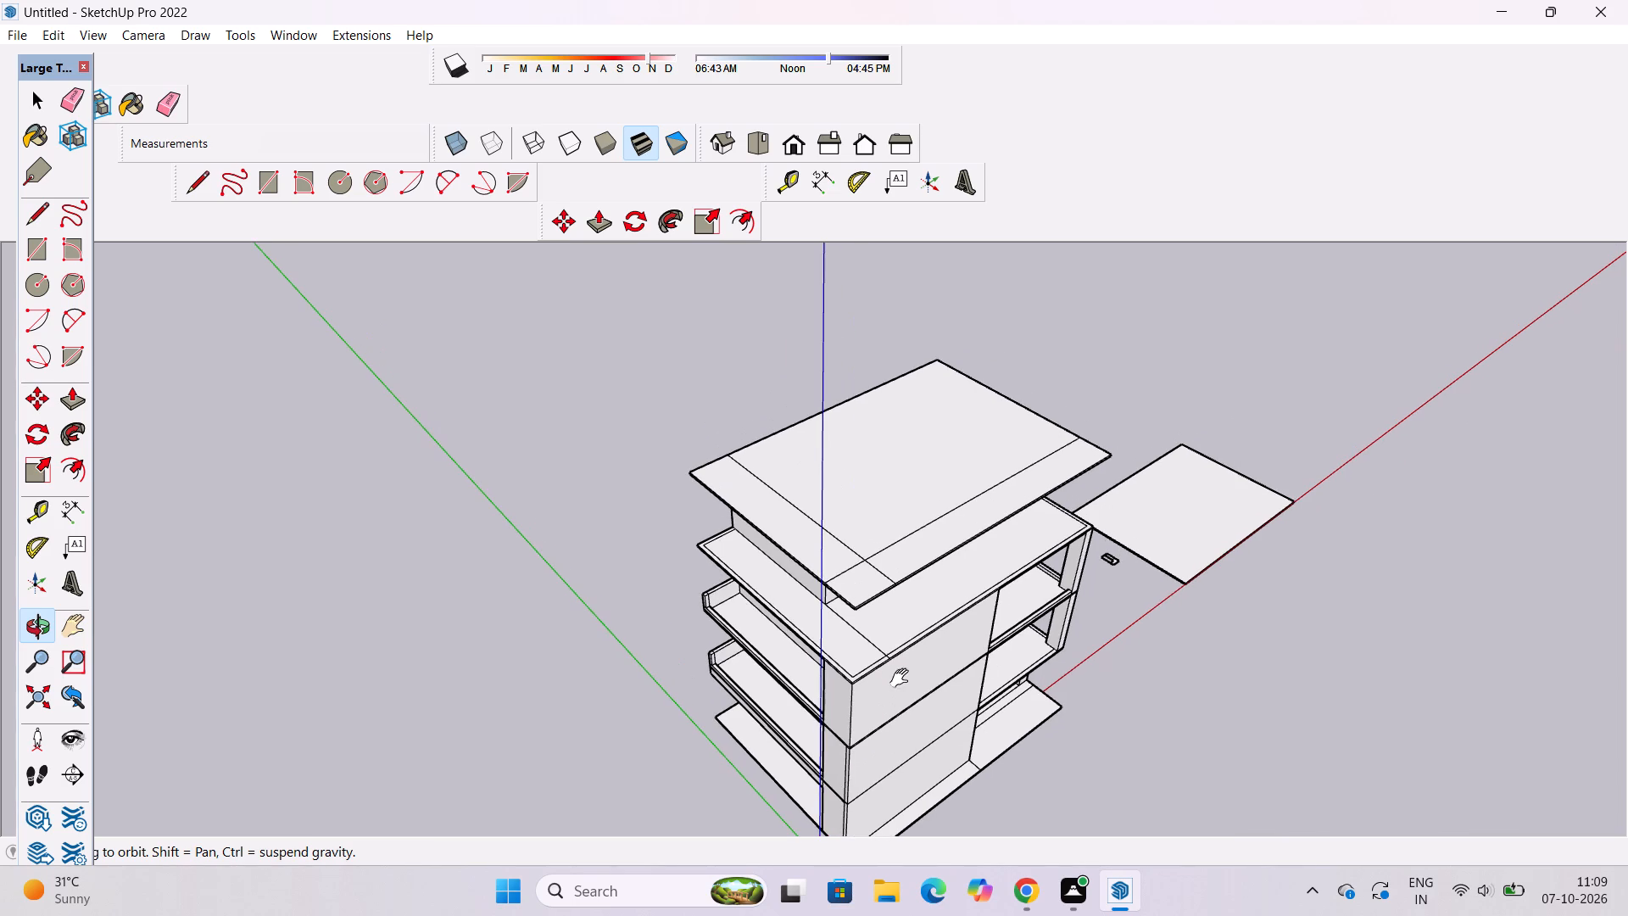
pyautogui.scroll(3, 990, 676)
pyautogui.keyDown('shift'); pyautogui.moveTo(993, 676); pyautogui.dragTo(975, 680); pyautogui.keyUp('shift')
pyautogui.scroll(1, 955, 690)
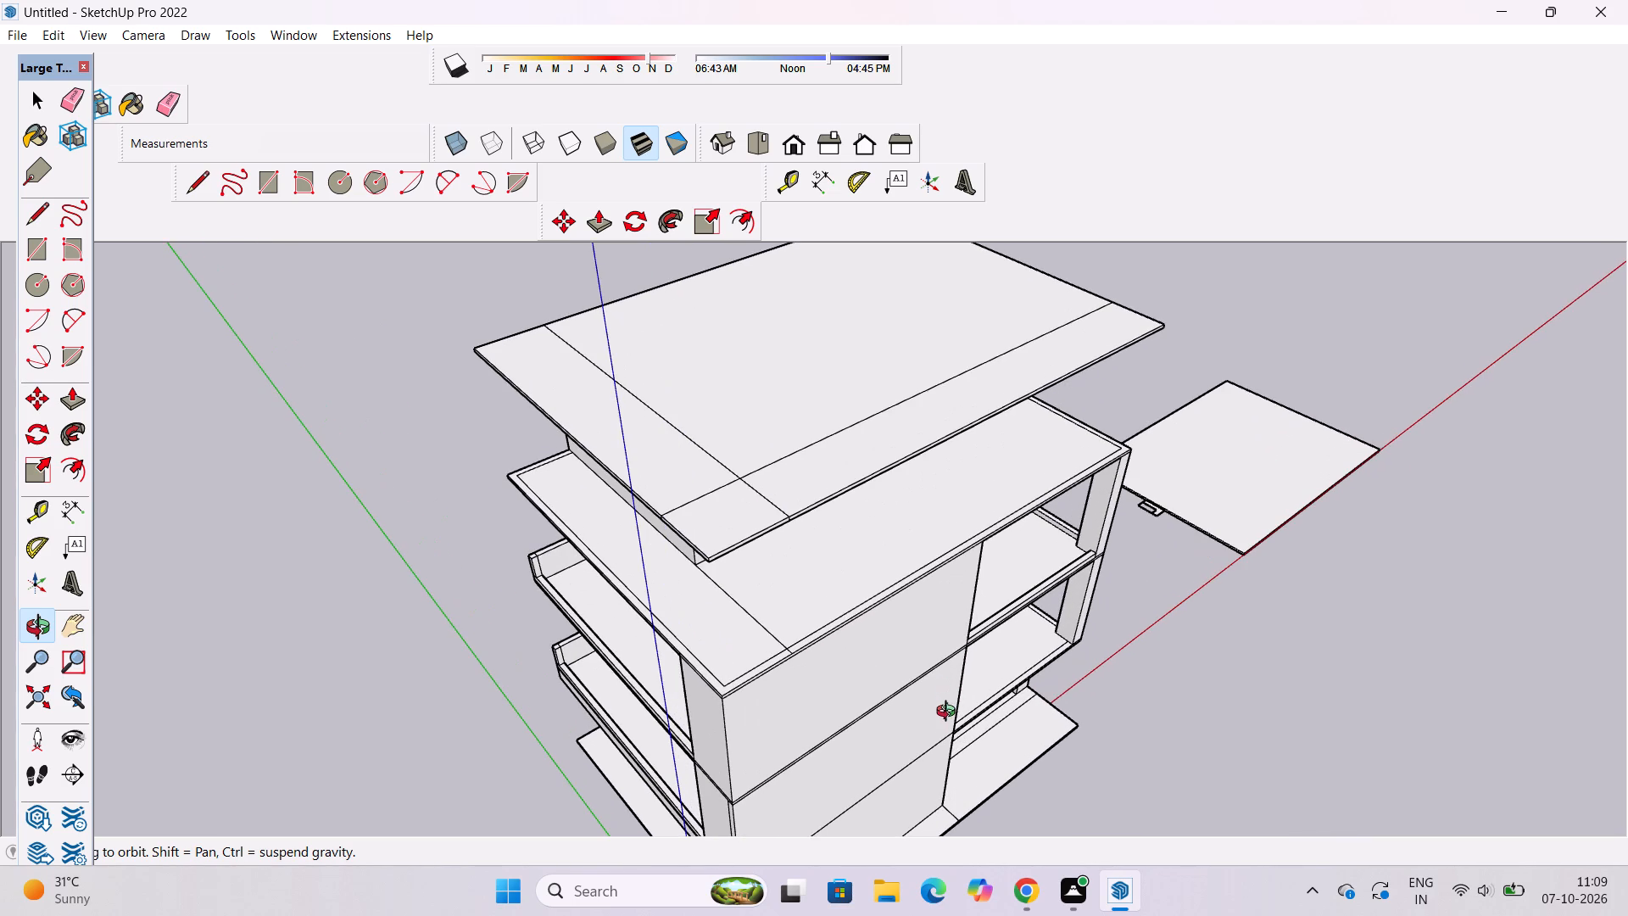
pyautogui.keyDown('shift'); pyautogui.click(950, 713); pyautogui.keyUp('shift')
pyautogui.keyDown('shift'); pyautogui.scroll(1, 948, 682); pyautogui.keyUp('shift')
pyautogui.moveTo(748, 623); pyautogui.dragTo(840, 650)
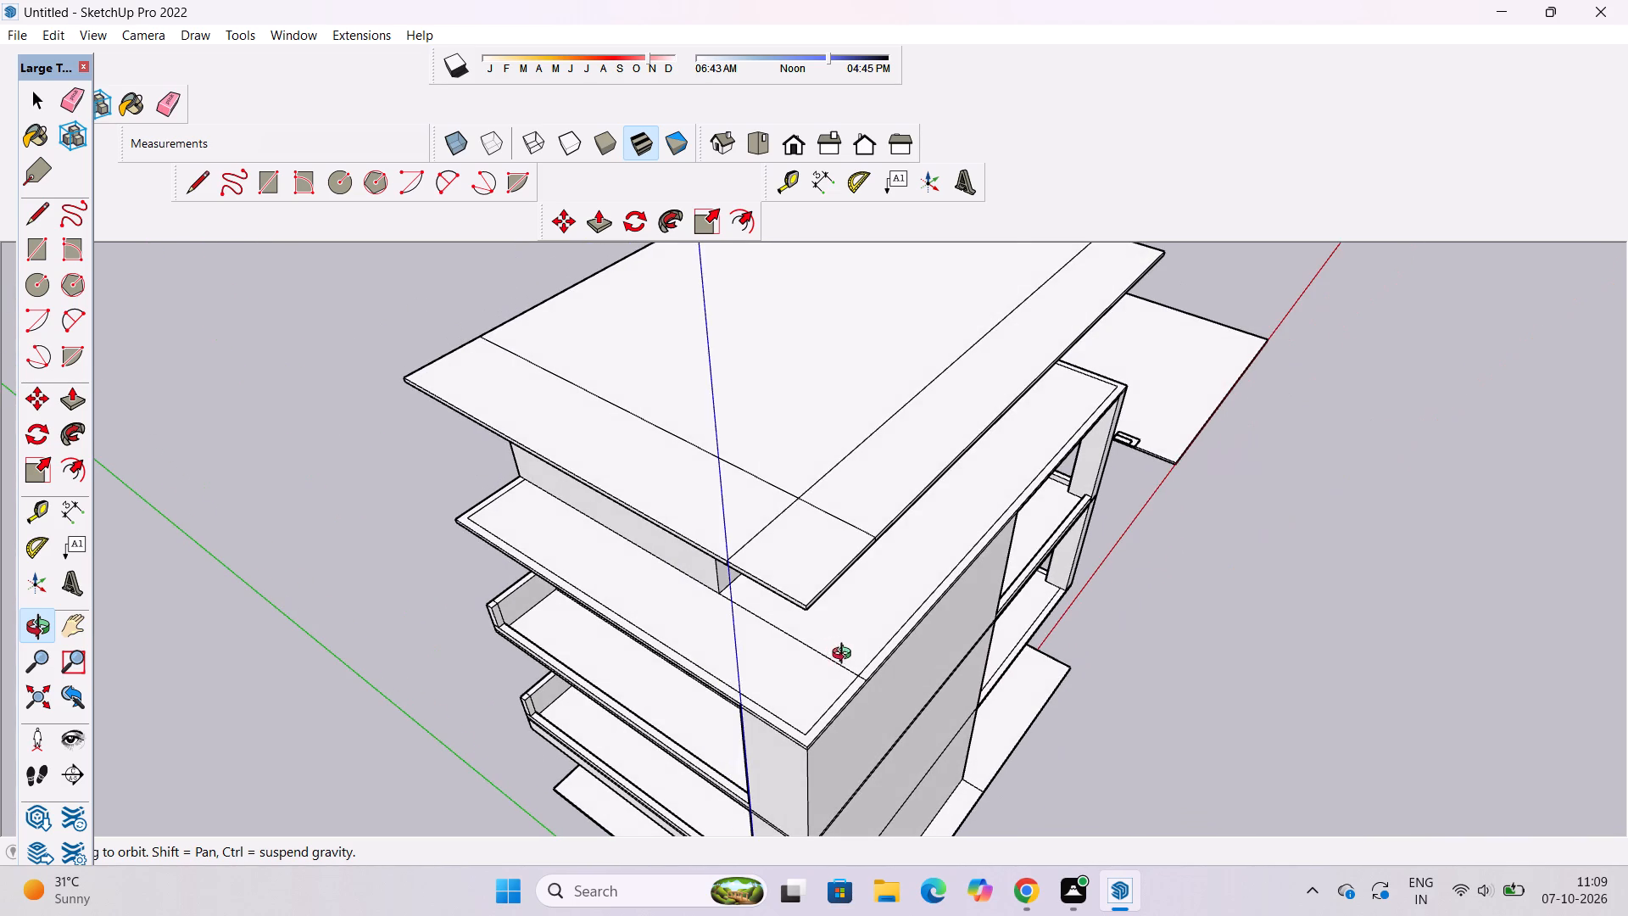
# Examine the terrace slab and the overhanging roof slab around the corner where the solid wall meets the balconies.
pyautogui.scroll(-3, 845, 644)
pyautogui.scroll(4, 821, 553)
pyautogui.keyDown('shift'); pyautogui.moveTo(821, 553); pyautogui.dragTo(830, 595); pyautogui.keyUp('shift')
pyautogui.moveTo(853, 652); pyautogui.dragTo(694, 523)
pyautogui.scroll(1, 694, 523)
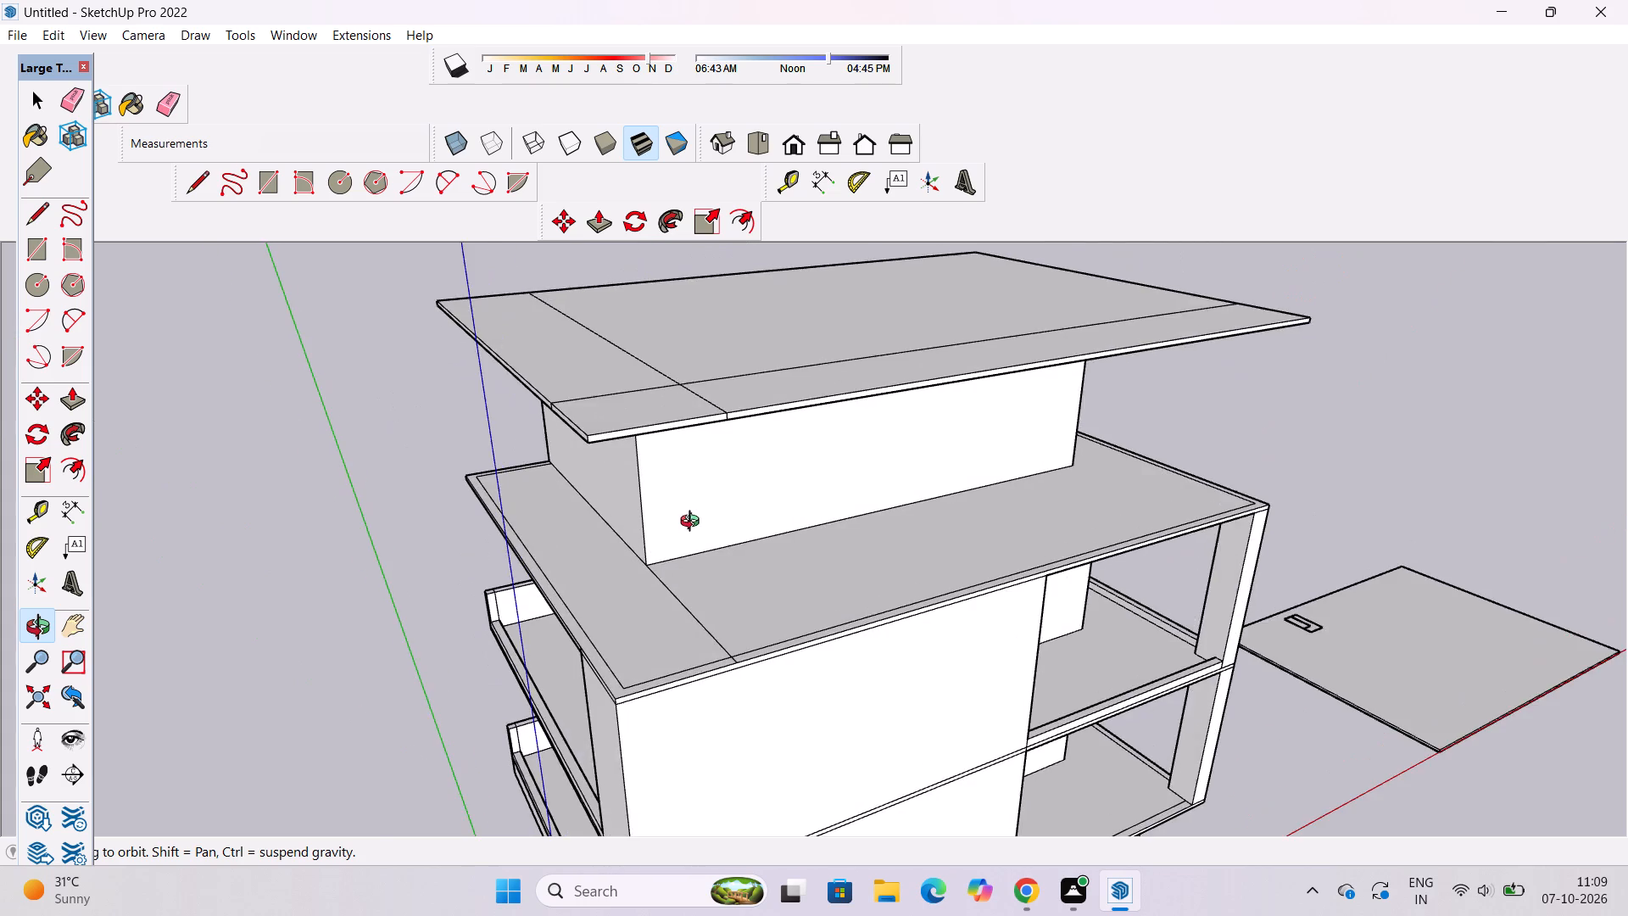
pyautogui.moveTo(932, 507); pyautogui.dragTo(714, 501)
pyautogui.scroll(-5, 700, 501)
pyautogui.moveTo(708, 574); pyautogui.dragTo(789, 745)
pyautogui.keyDown('shift'); pyautogui.moveTo(664, 723); pyautogui.dragTo(729, 690); pyautogui.keyUp('shift')
pyautogui.scroll(5, 660, 682)
pyautogui.moveTo(614, 664); pyautogui.dragTo(861, 649)
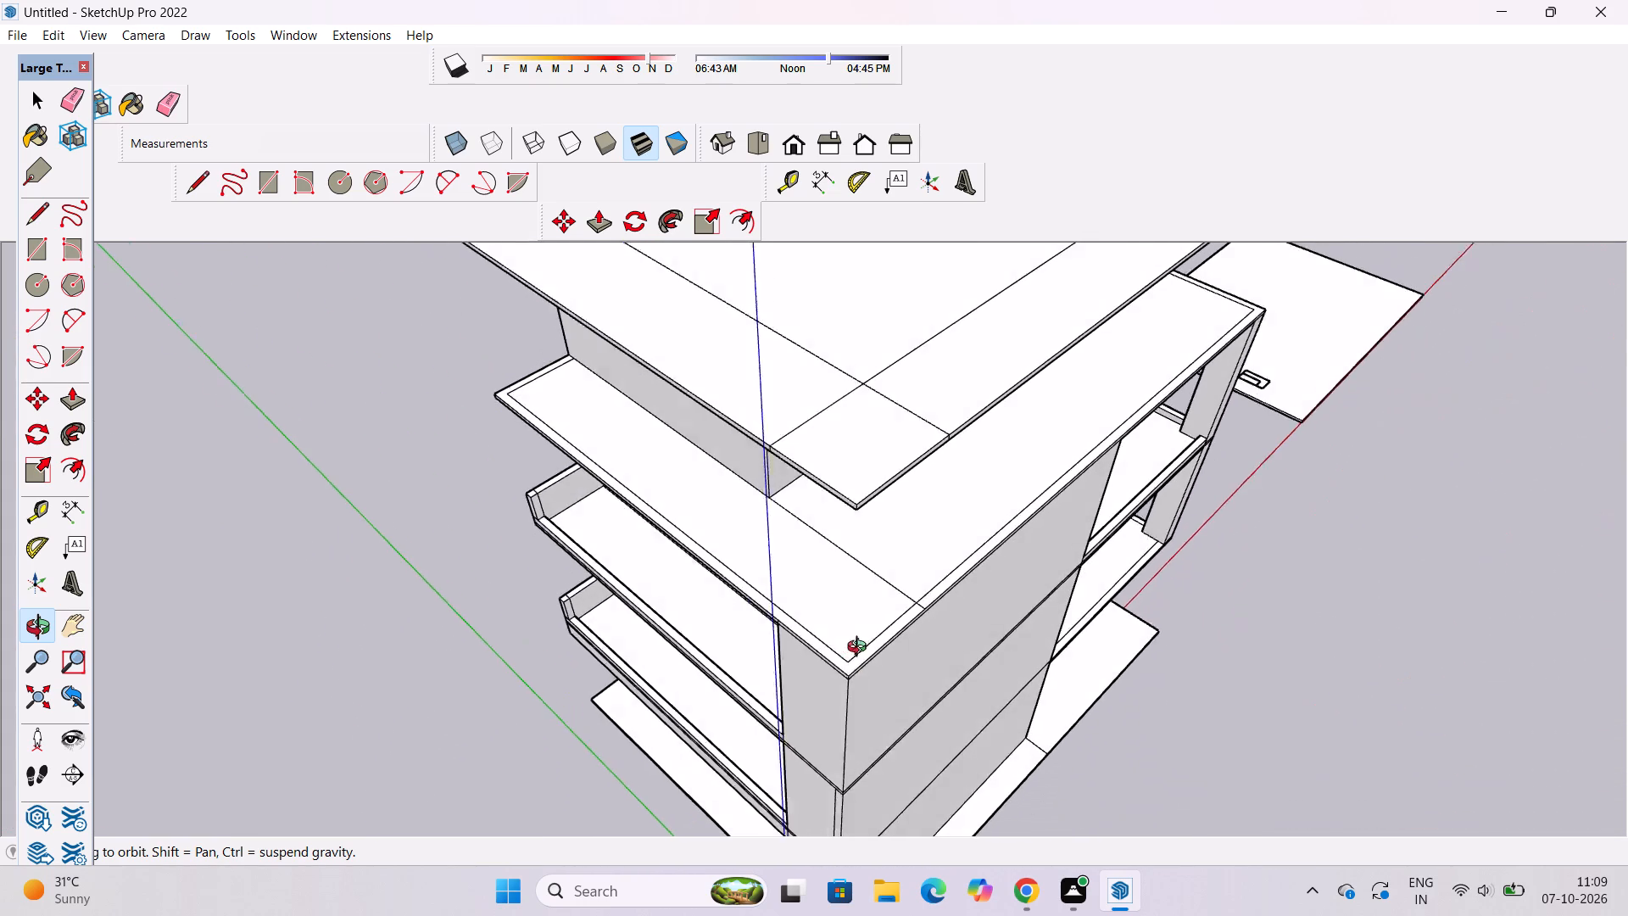
pyautogui.moveTo(861, 649); pyautogui.dragTo(861, 648)
pyautogui.keyDown('shift'); pyautogui.moveTo(863, 645); pyautogui.dragTo(737, 645); pyautogui.keyUp('shift')
pyautogui.moveTo(705, 655); pyautogui.dragTo(888, 652)
# Draw a 2' line across the balcony-side terrace strip, starting at the slab edge above the solid corner wall's end.
pyautogui.scroll(4, 912, 644)
pyautogui.keyDown('shift'); pyautogui.moveTo(850, 651); pyautogui.dragTo(753, 651); pyautogui.keyUp('shift')
pyautogui.scroll(2, 689, 657)
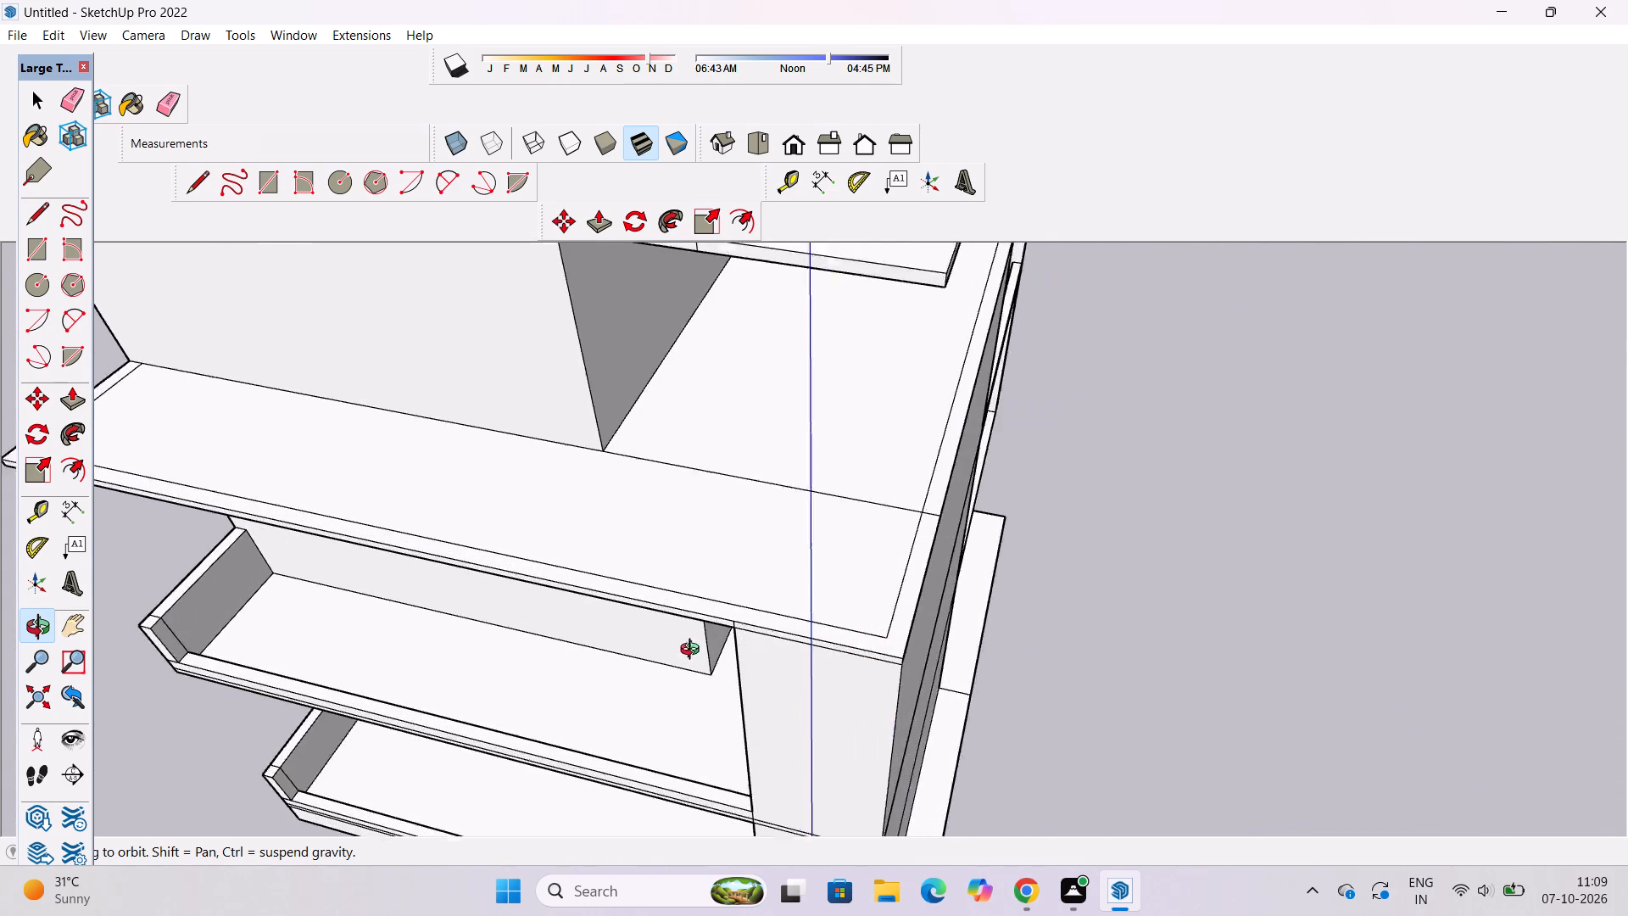
pyautogui.scroll(2, 694, 651)
pyautogui.moveTo(759, 642); pyautogui.dragTo(800, 644)
pyautogui.moveTo(806, 644); pyautogui.dragTo(638, 680)
pyautogui.scroll(4, 556, 660)
pyautogui.moveTo(556, 660); pyautogui.dragTo(570, 654)
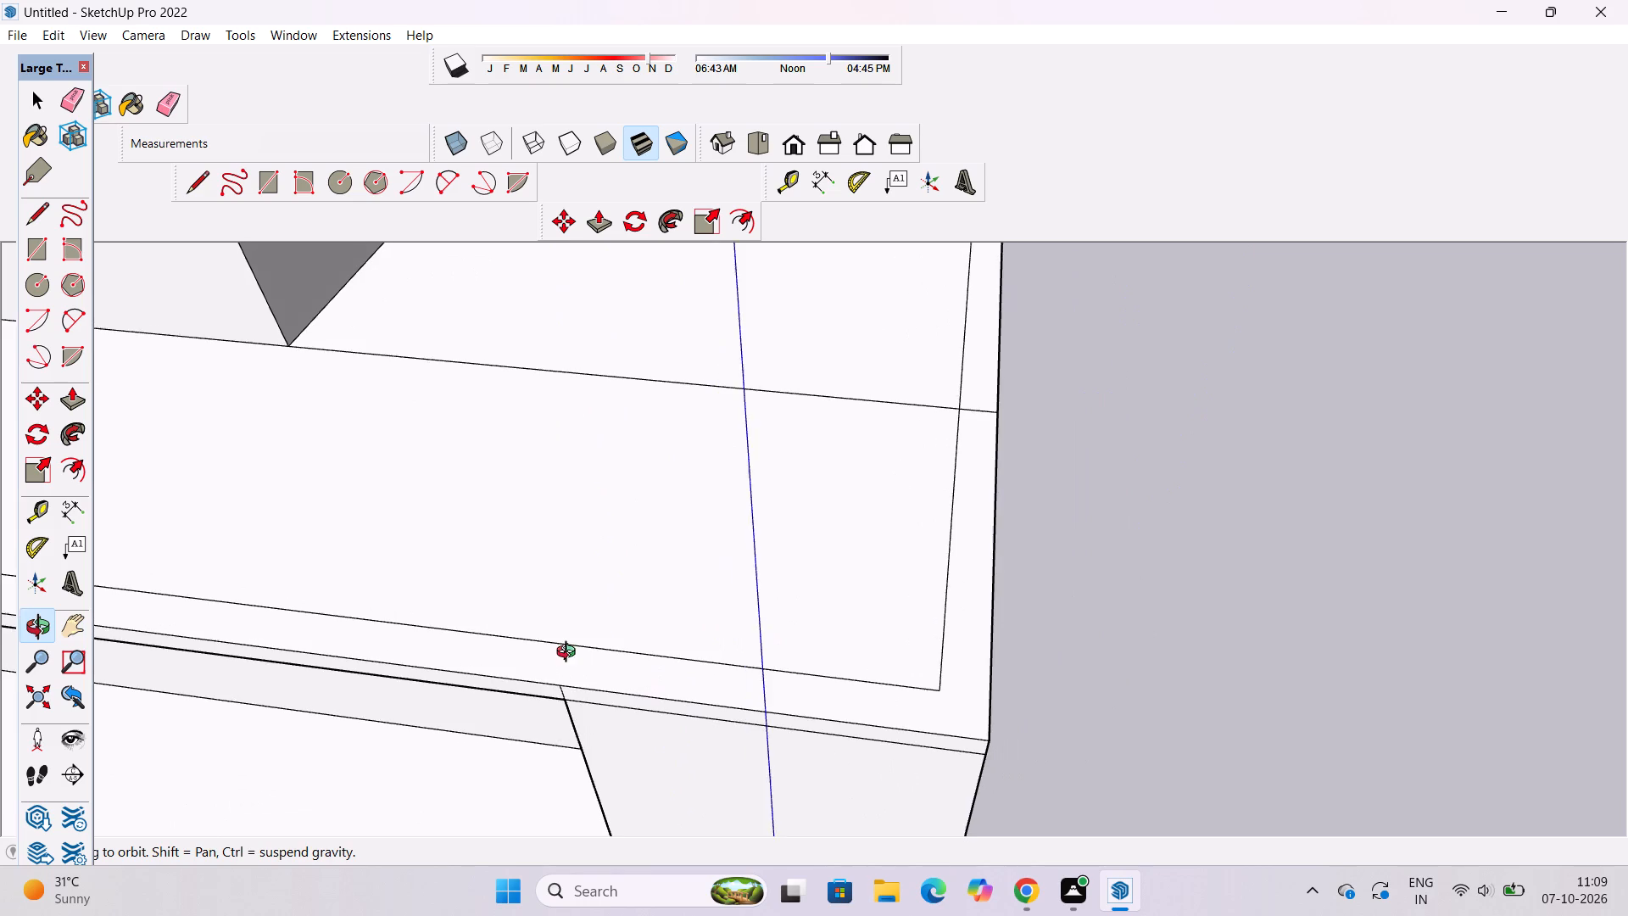
pyautogui.moveTo(570, 654); pyautogui.dragTo(583, 647)
pyautogui.press('l')
pyautogui.scroll(4, 572, 669)
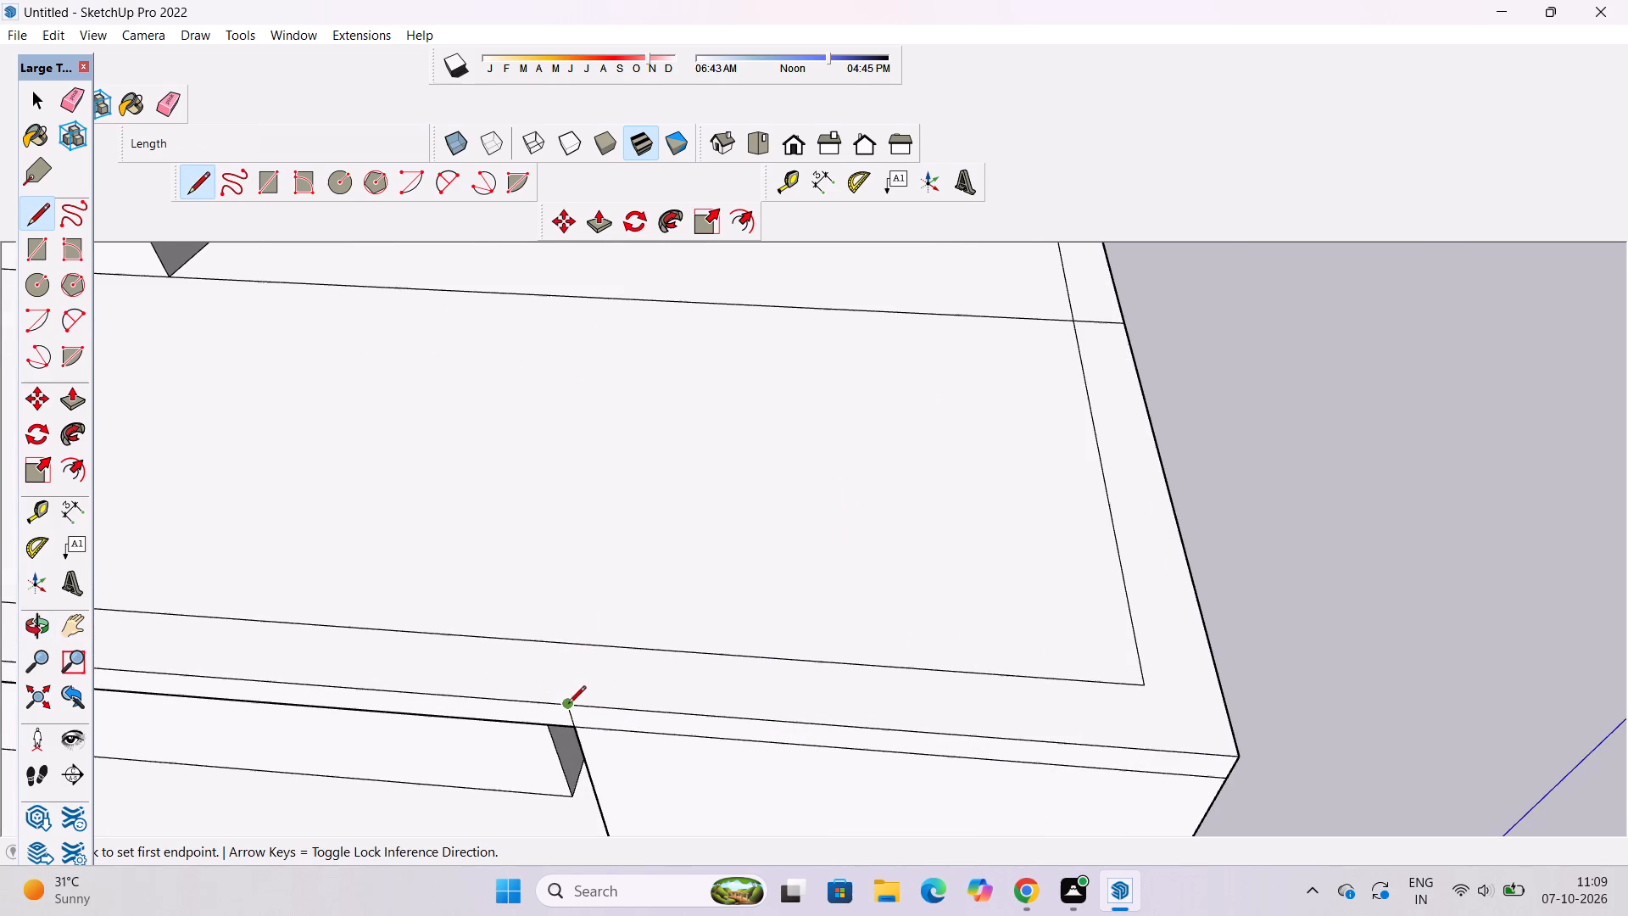
pyautogui.click(568, 705)
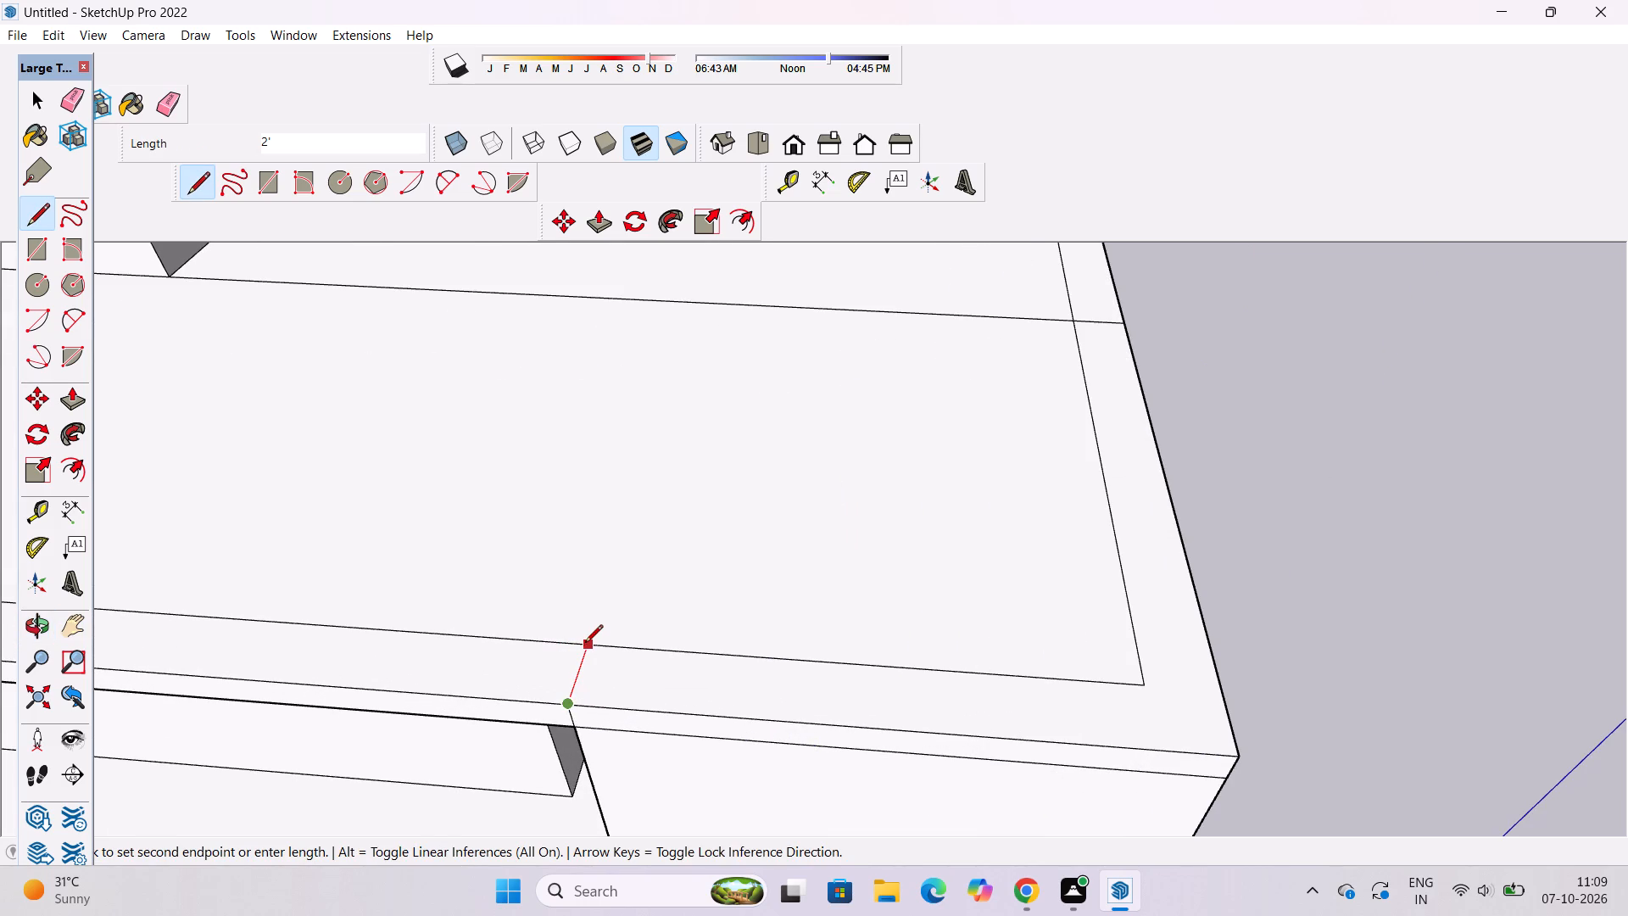
pyautogui.click(585, 644)
pyautogui.press('space')
# Draw a 1' line up the terrace slab's front edge at the solid wall's end and continue it about 2' across the strip.
pyautogui.write('o')
pyautogui.scroll(-11, 682, 629)
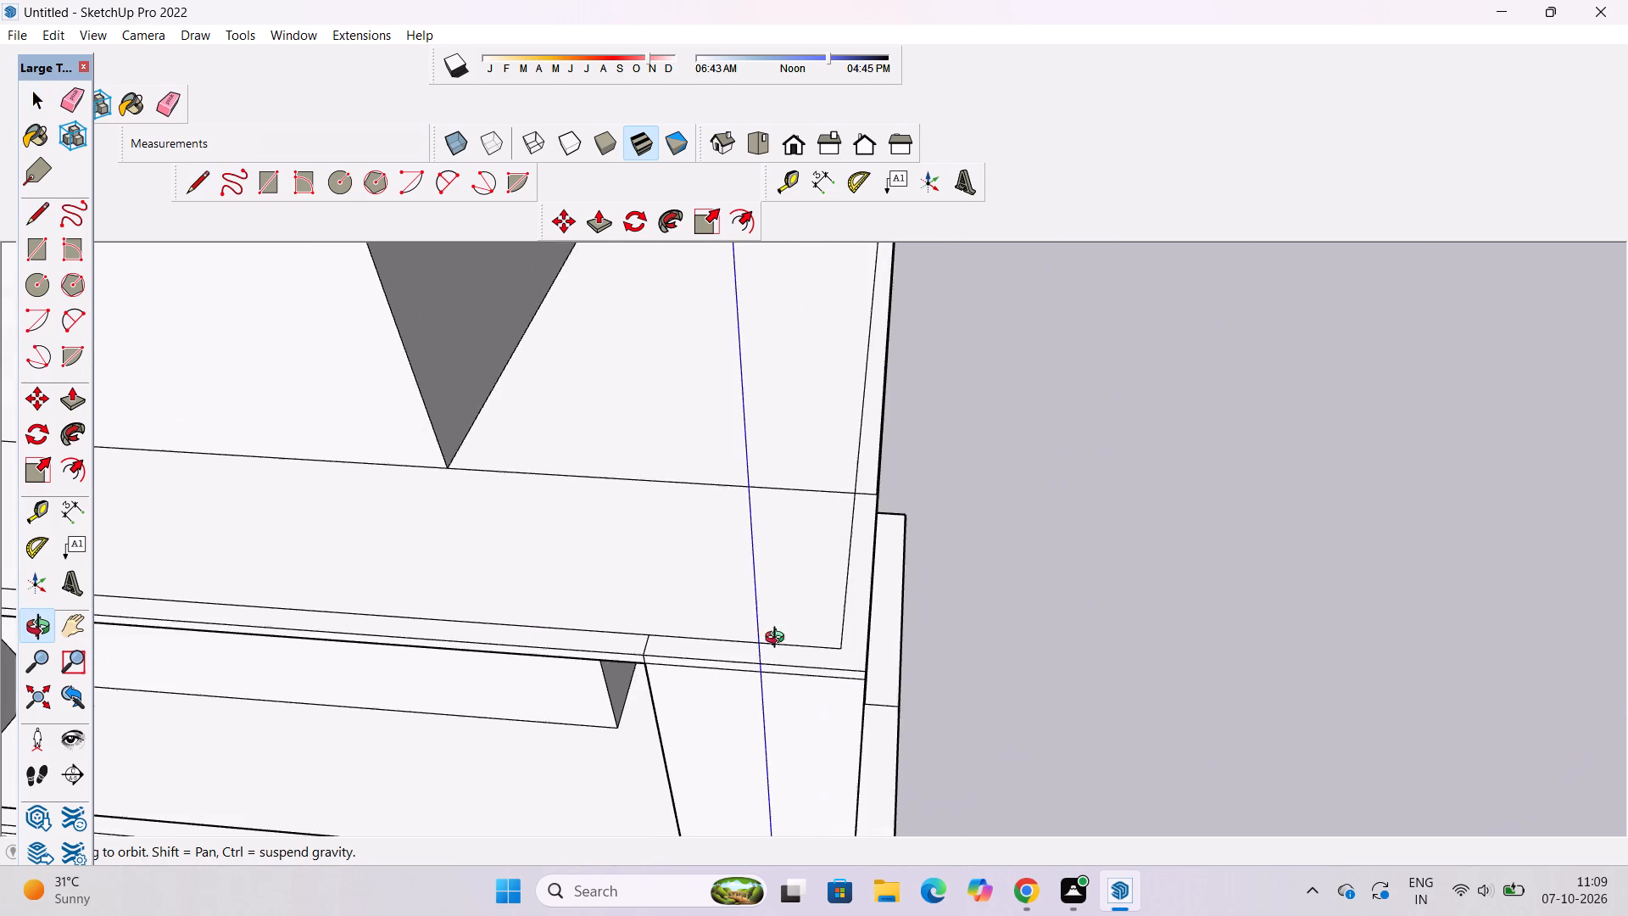
pyautogui.moveTo(1105, 612); pyautogui.dragTo(407, 626)
pyautogui.scroll(-10, 266, 603)
pyautogui.moveTo(923, 759); pyautogui.dragTo(964, 759)
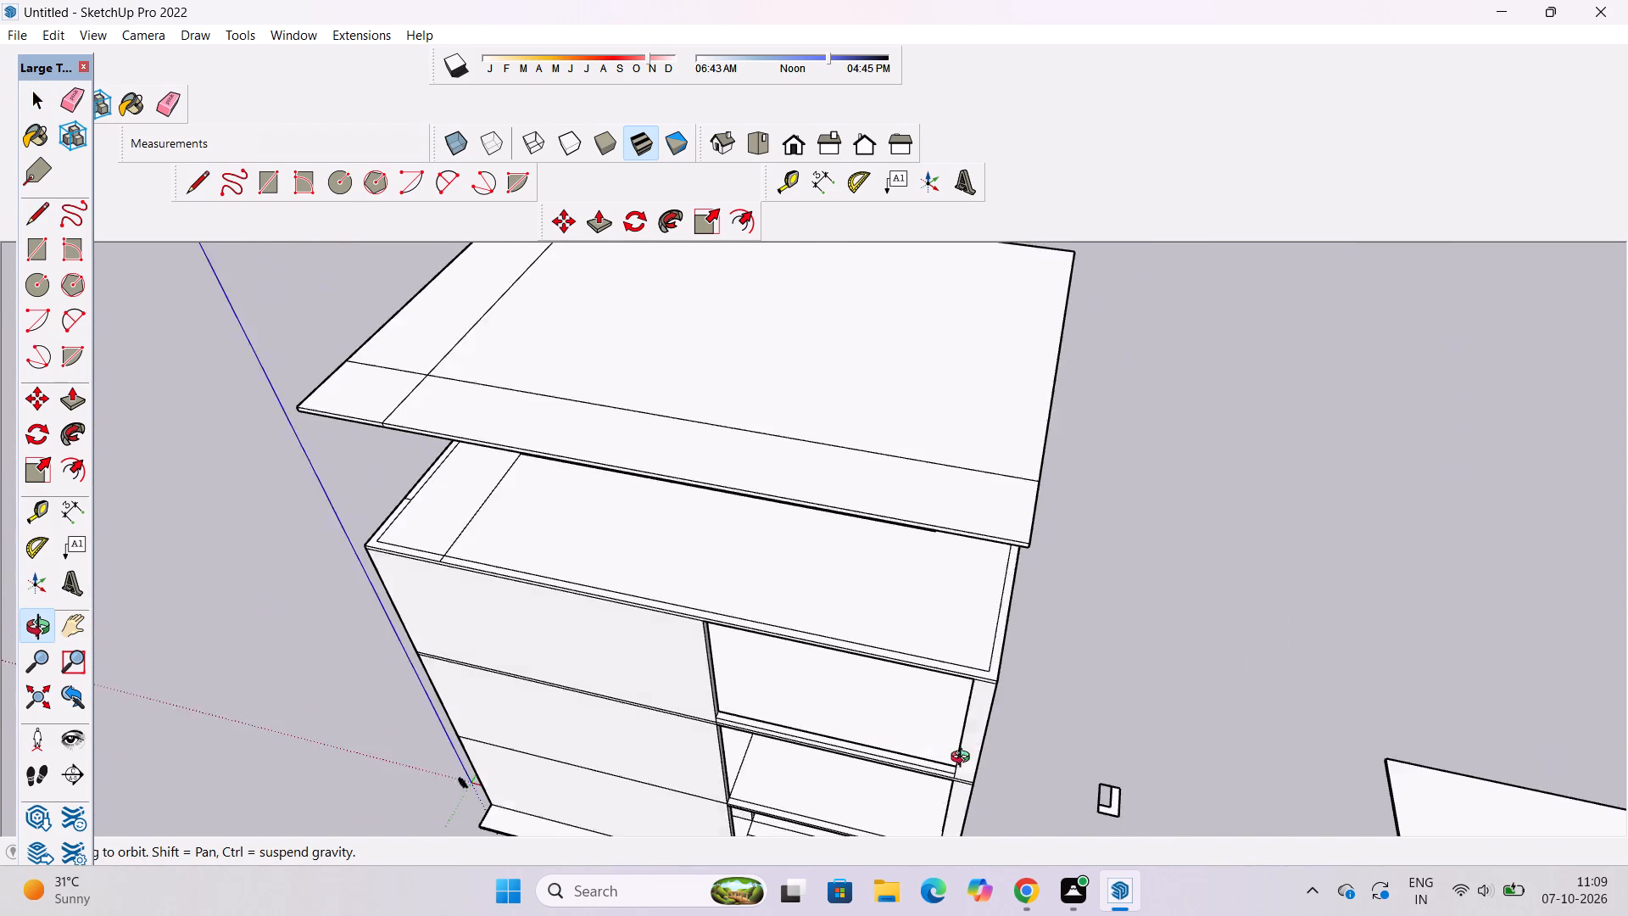
pyautogui.moveTo(964, 759); pyautogui.dragTo(990, 755)
pyautogui.keyDown('shift'); pyautogui.moveTo(981, 719); pyautogui.dragTo(816, 739); pyautogui.keyUp('shift')
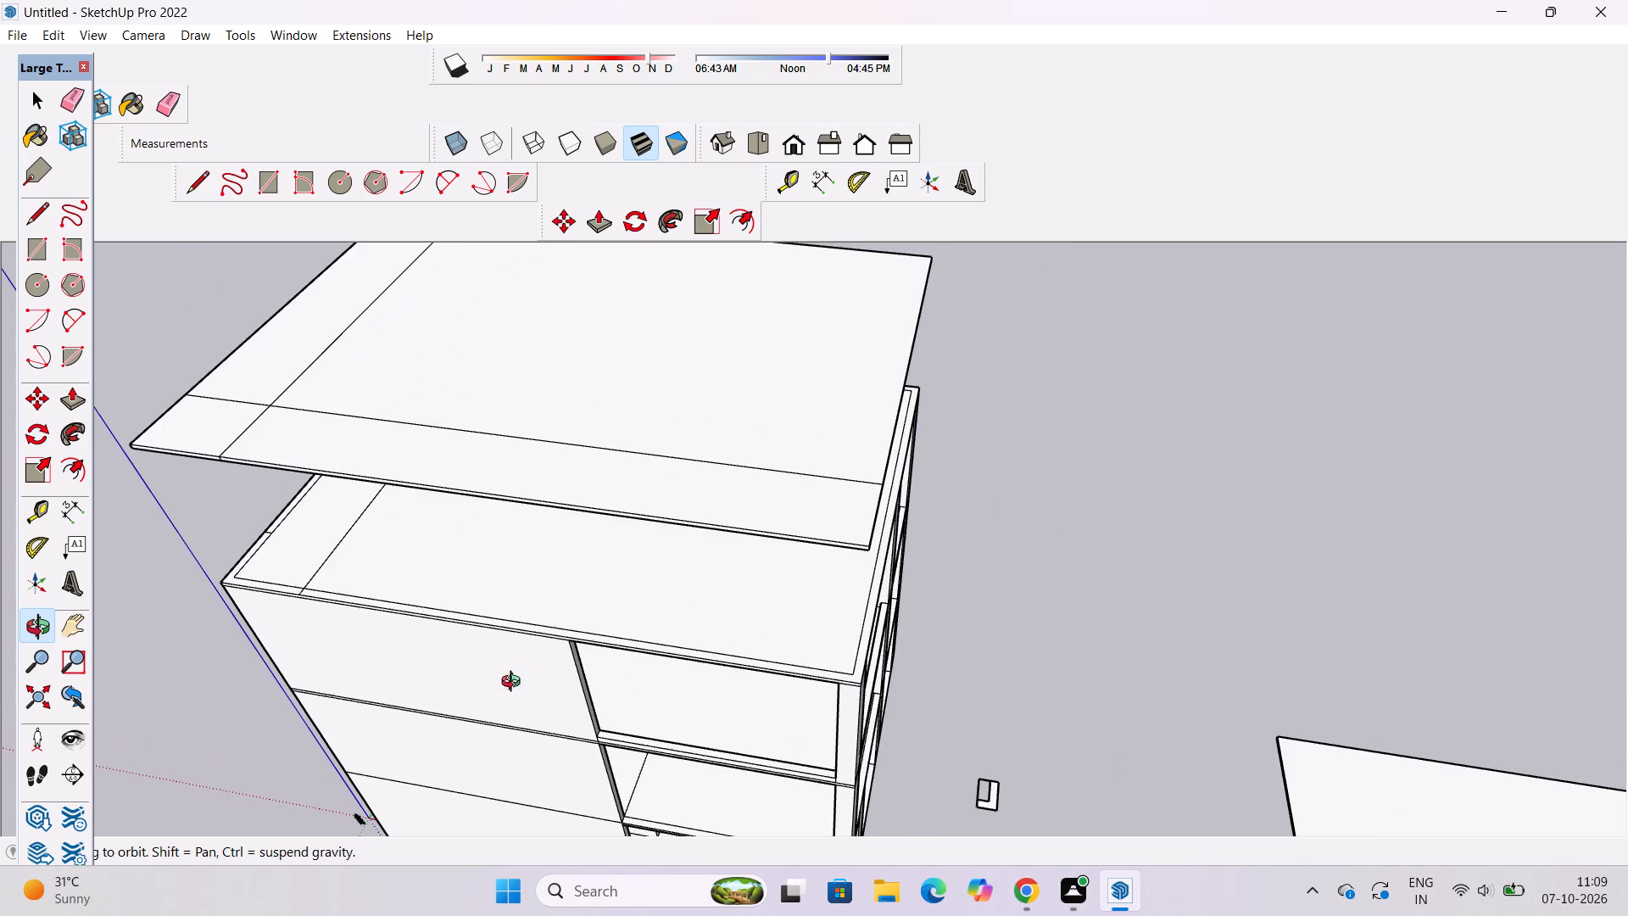
pyautogui.keyDown('shift'); pyautogui.moveTo(560, 682); pyautogui.dragTo(666, 682); pyautogui.keyUp('shift')
pyautogui.scroll(1, 748, 662)
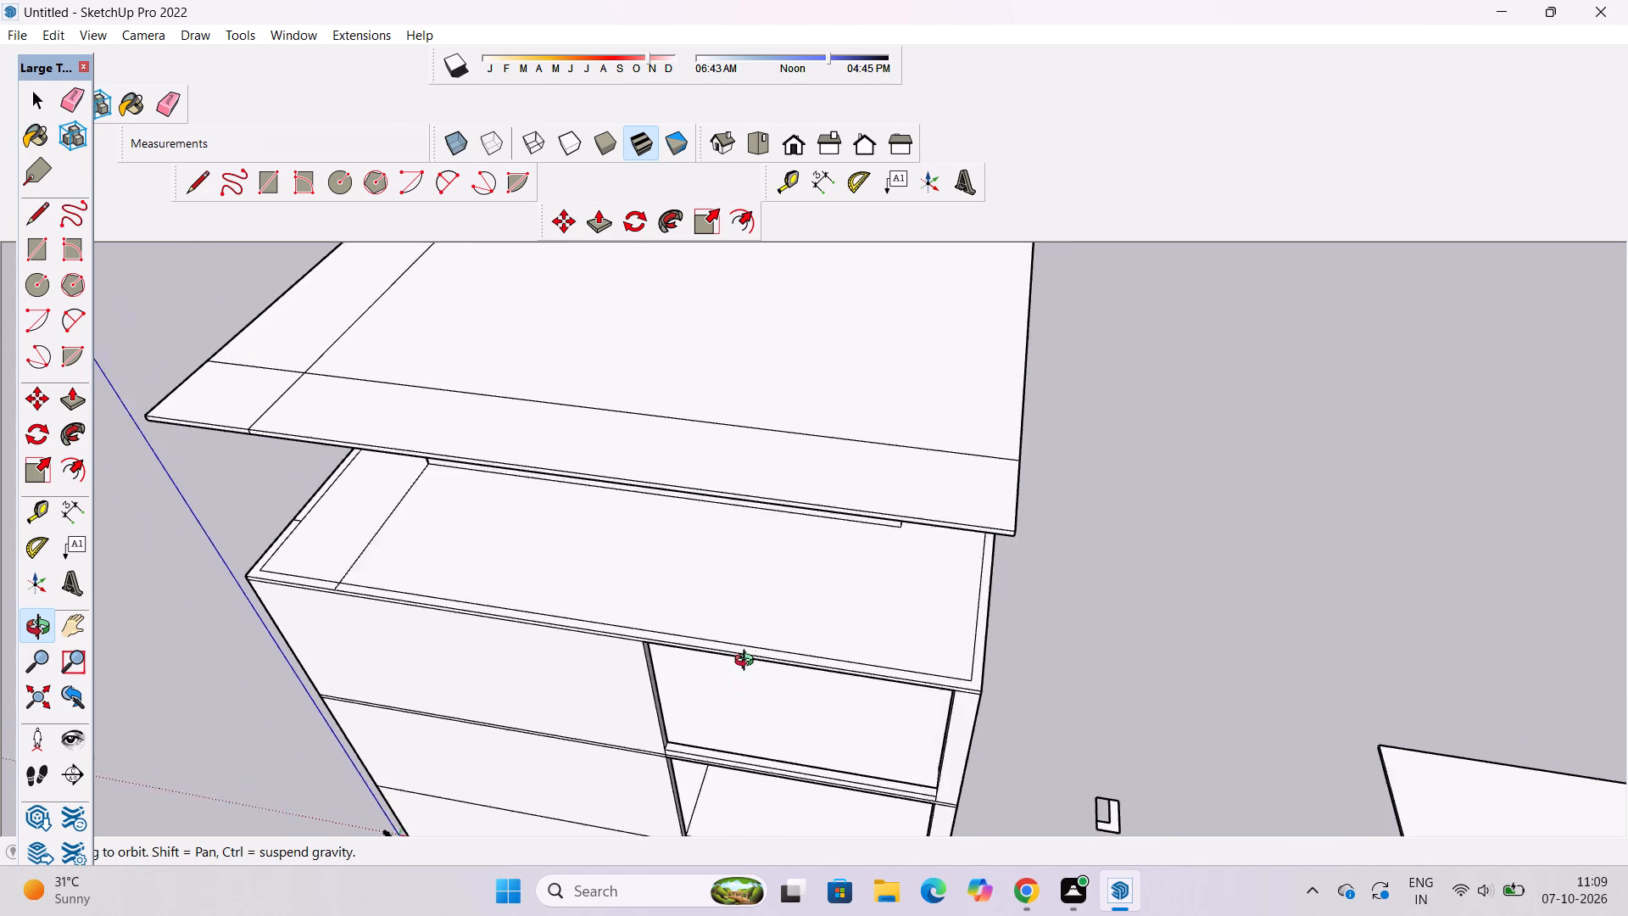
pyautogui.scroll(1, 748, 662)
pyautogui.scroll(-5, 688, 684)
pyautogui.moveTo(693, 723); pyautogui.dragTo(736, 752)
pyautogui.scroll(8, 685, 718)
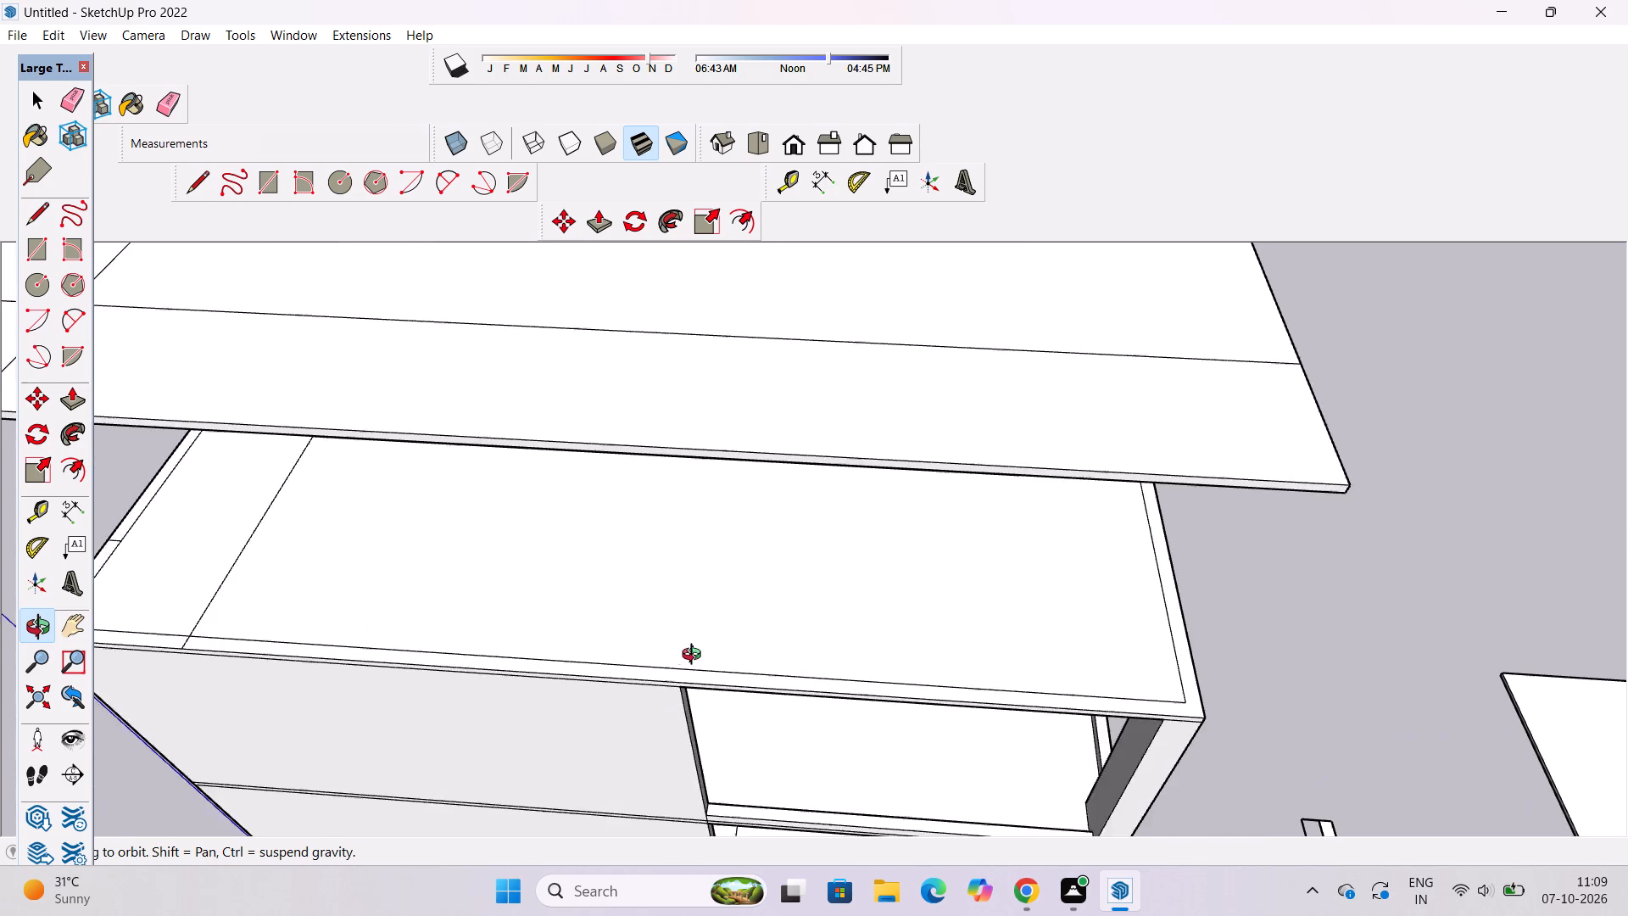
pyautogui.keyDown('shift'); pyautogui.moveTo(695, 656); pyautogui.dragTo(631, 662); pyautogui.keyUp('shift')
pyautogui.moveTo(657, 707); pyautogui.dragTo(700, 722)
pyautogui.scroll(4, 671, 765)
pyautogui.press('l')
pyautogui.scroll(1, 687, 730)
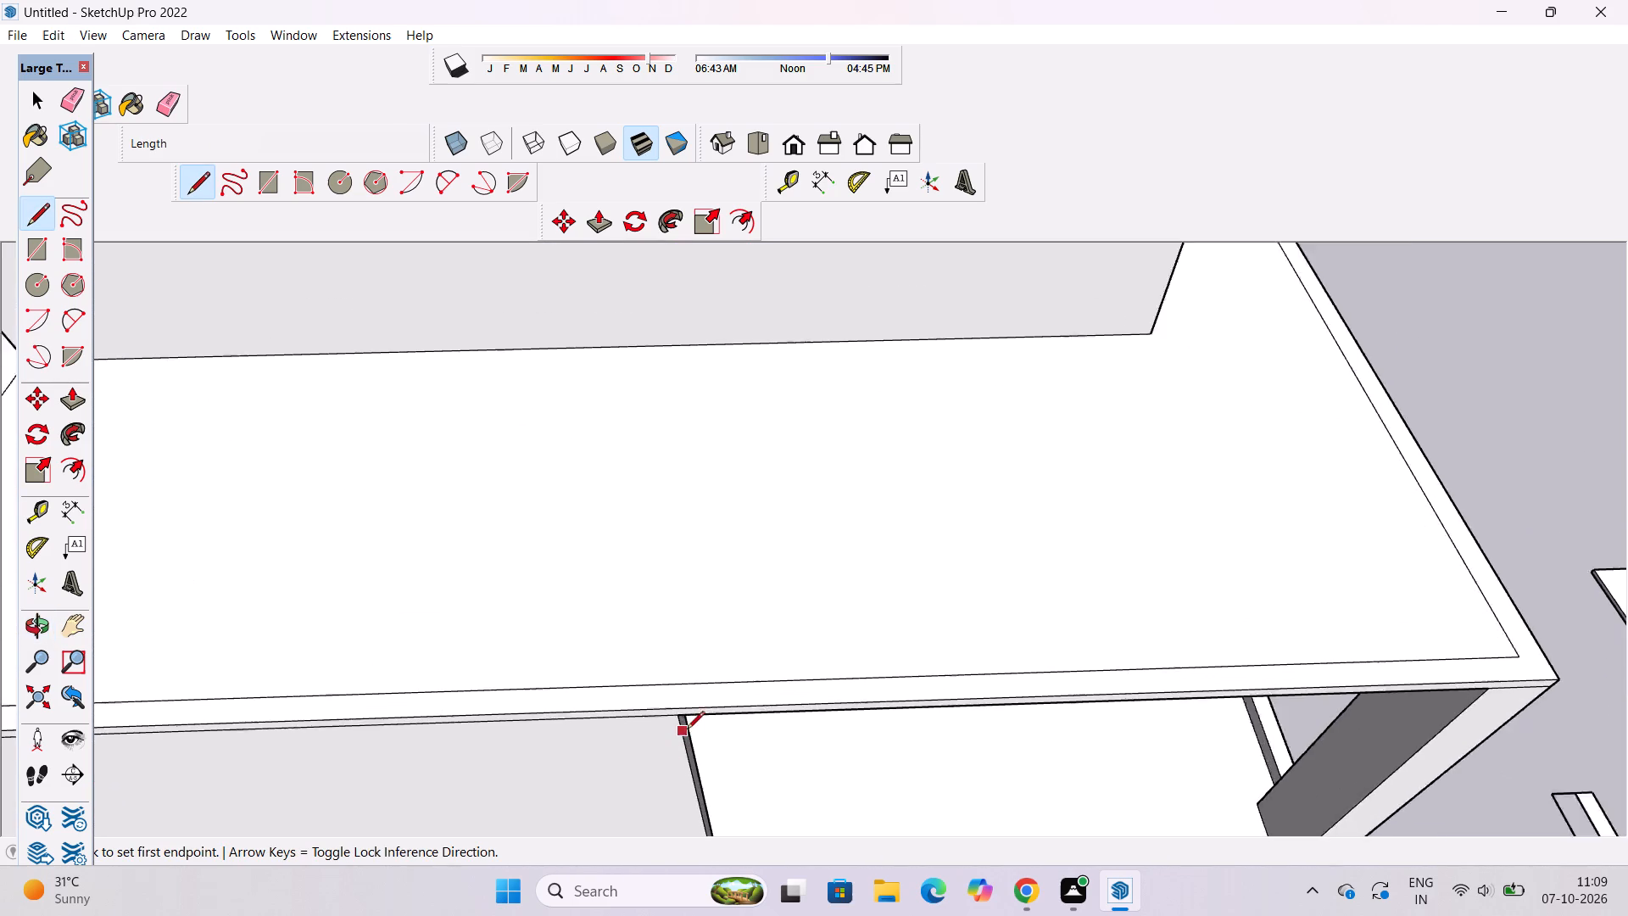
pyautogui.scroll(14, 687, 730)
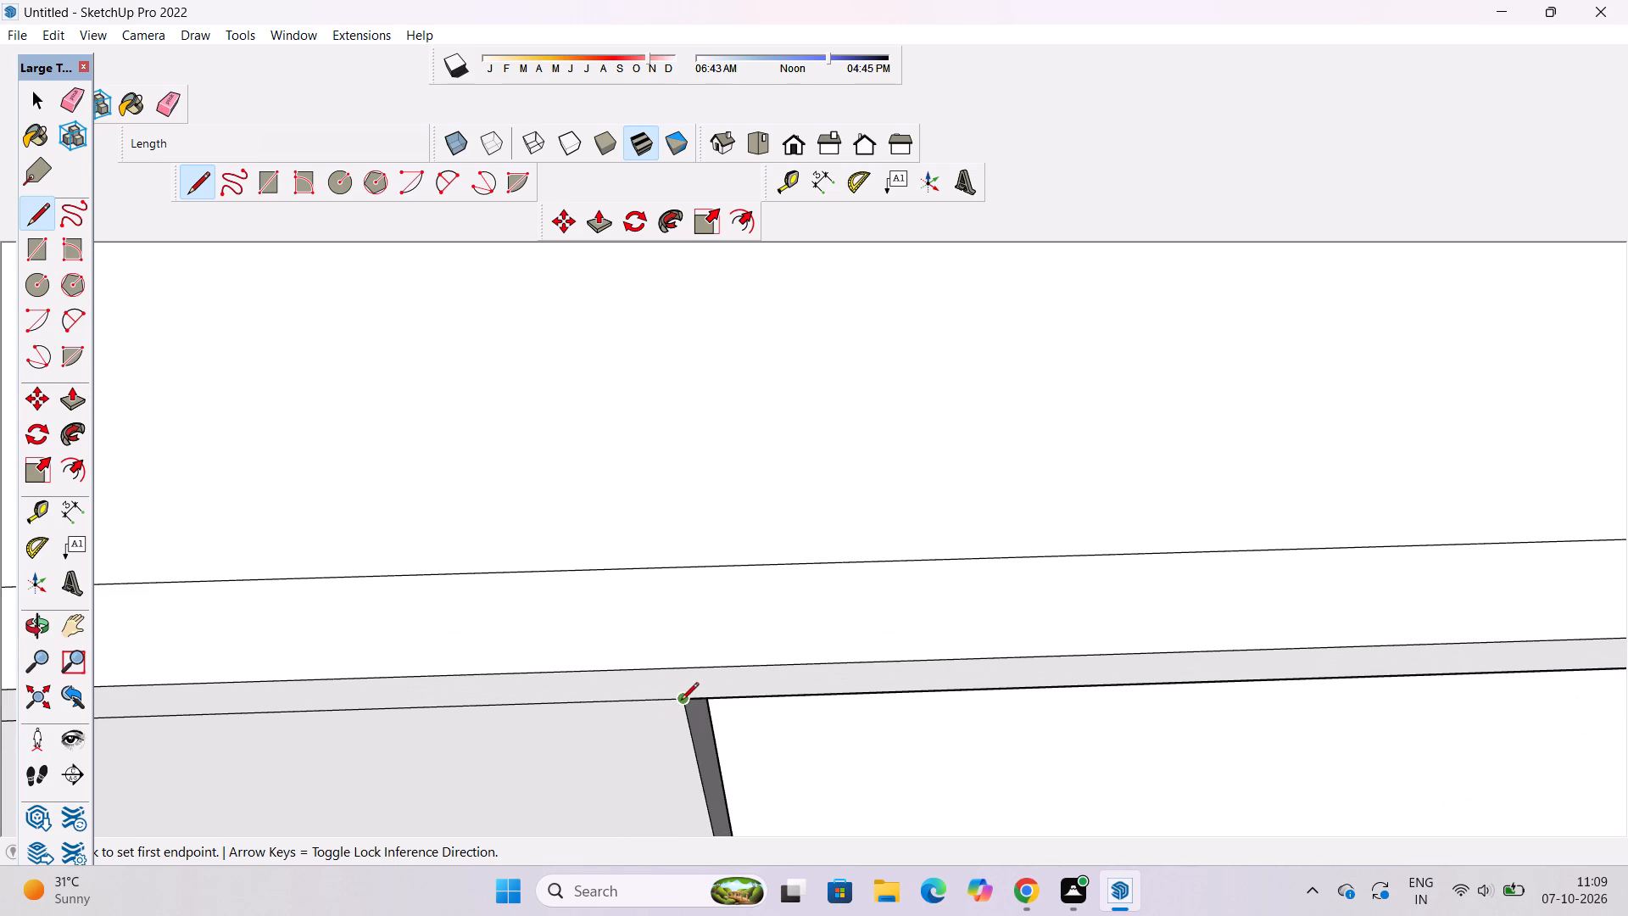
pyautogui.click(681, 701)
pyautogui.click(671, 670)
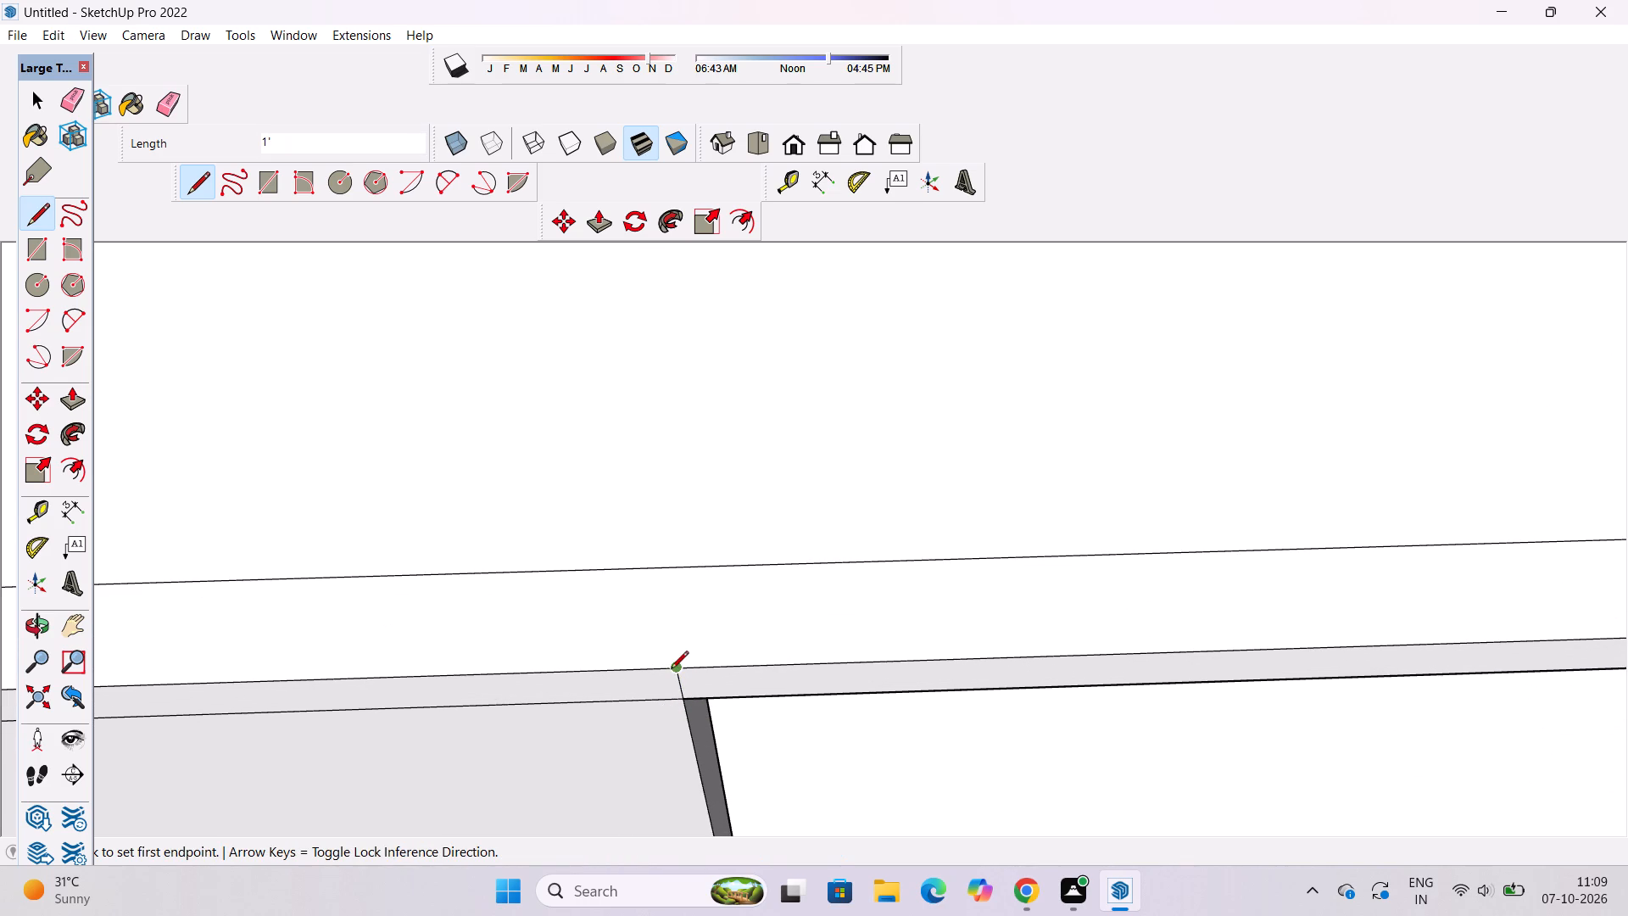
pyautogui.click(676, 670)
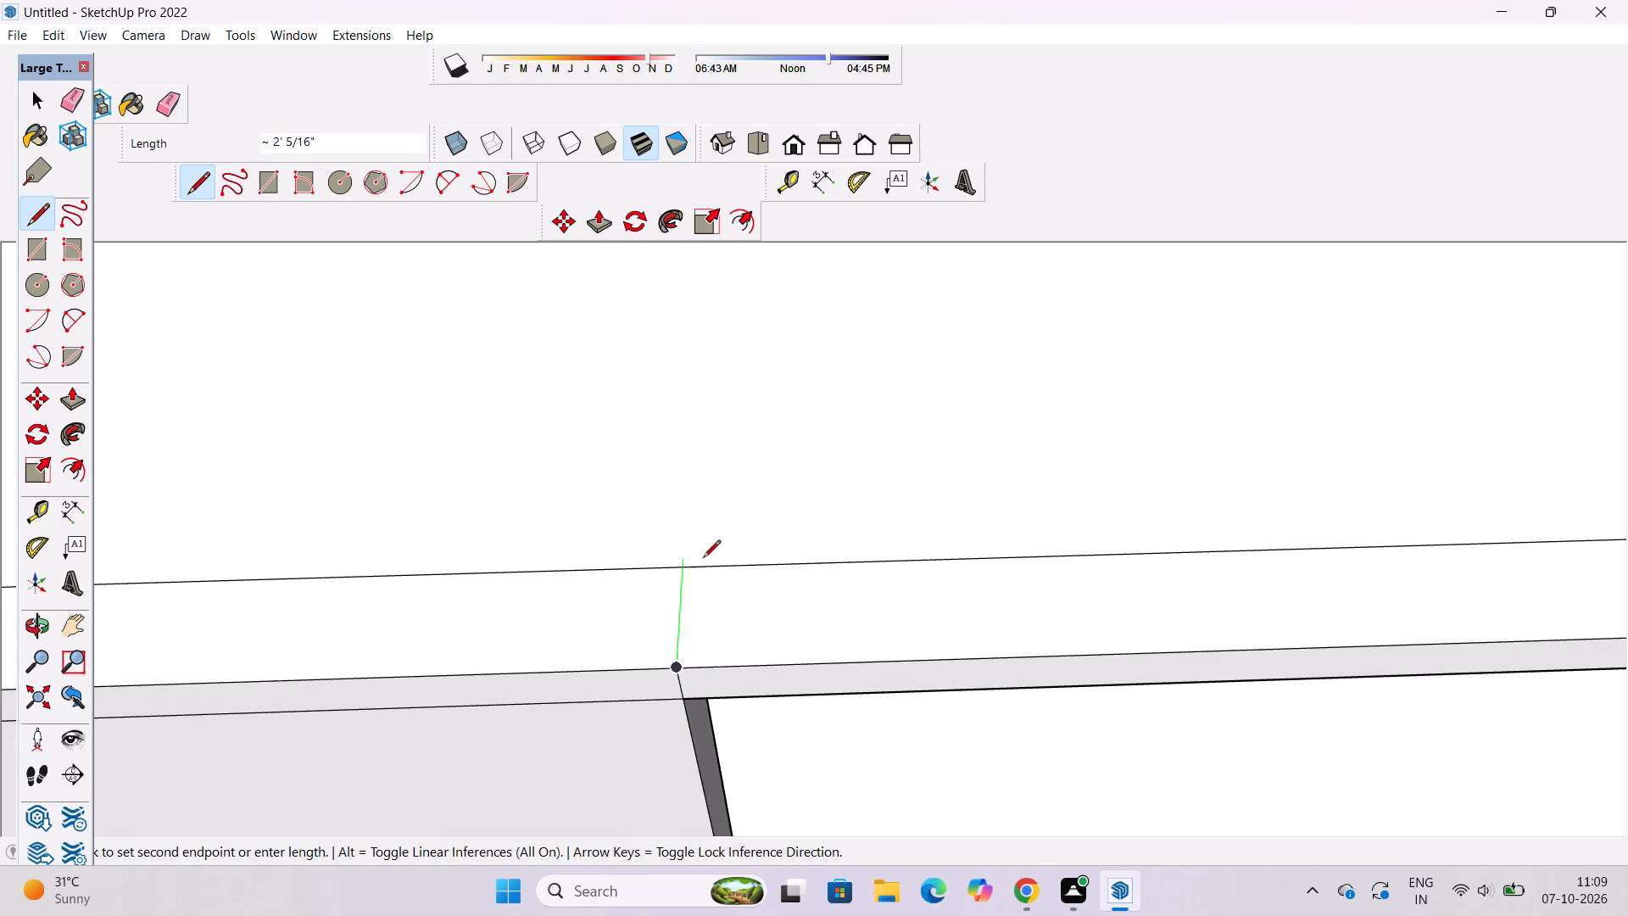
pyautogui.click(683, 571)
pyautogui.press('space')
# Erase the dividing line running from the upper block's corner across the terrace slab to its front edge.
pyautogui.press('o')
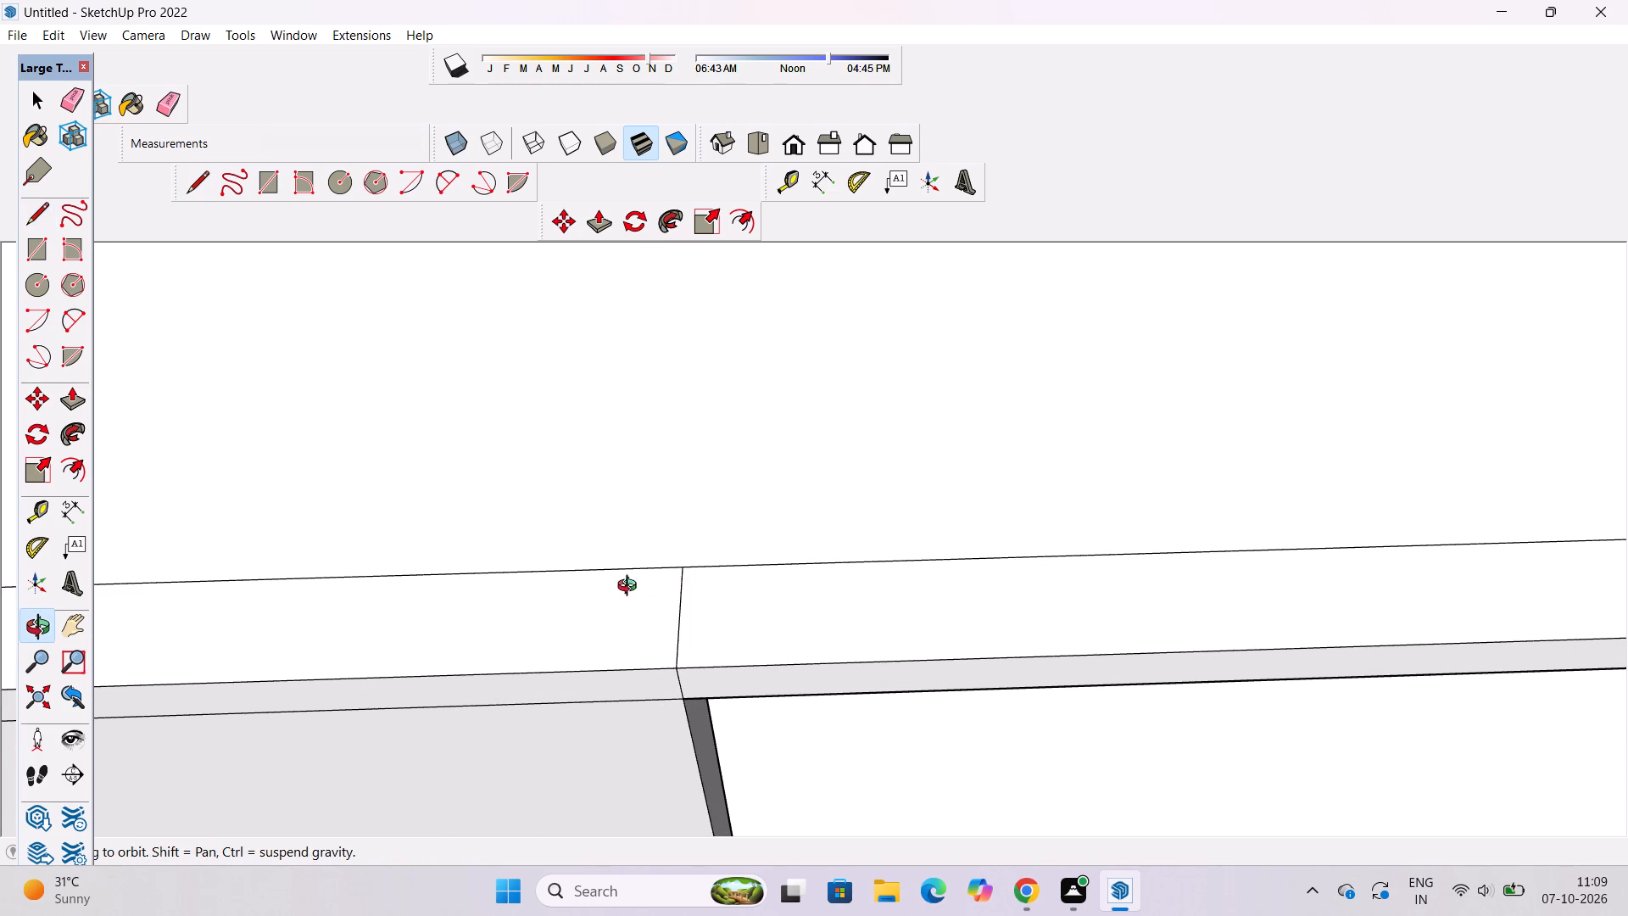
pyautogui.scroll(-20, 614, 575)
pyautogui.scroll(-8, 614, 575)
pyautogui.keyDown('shift'); pyautogui.moveTo(619, 584); pyautogui.dragTo(662, 685); pyautogui.keyUp('shift')
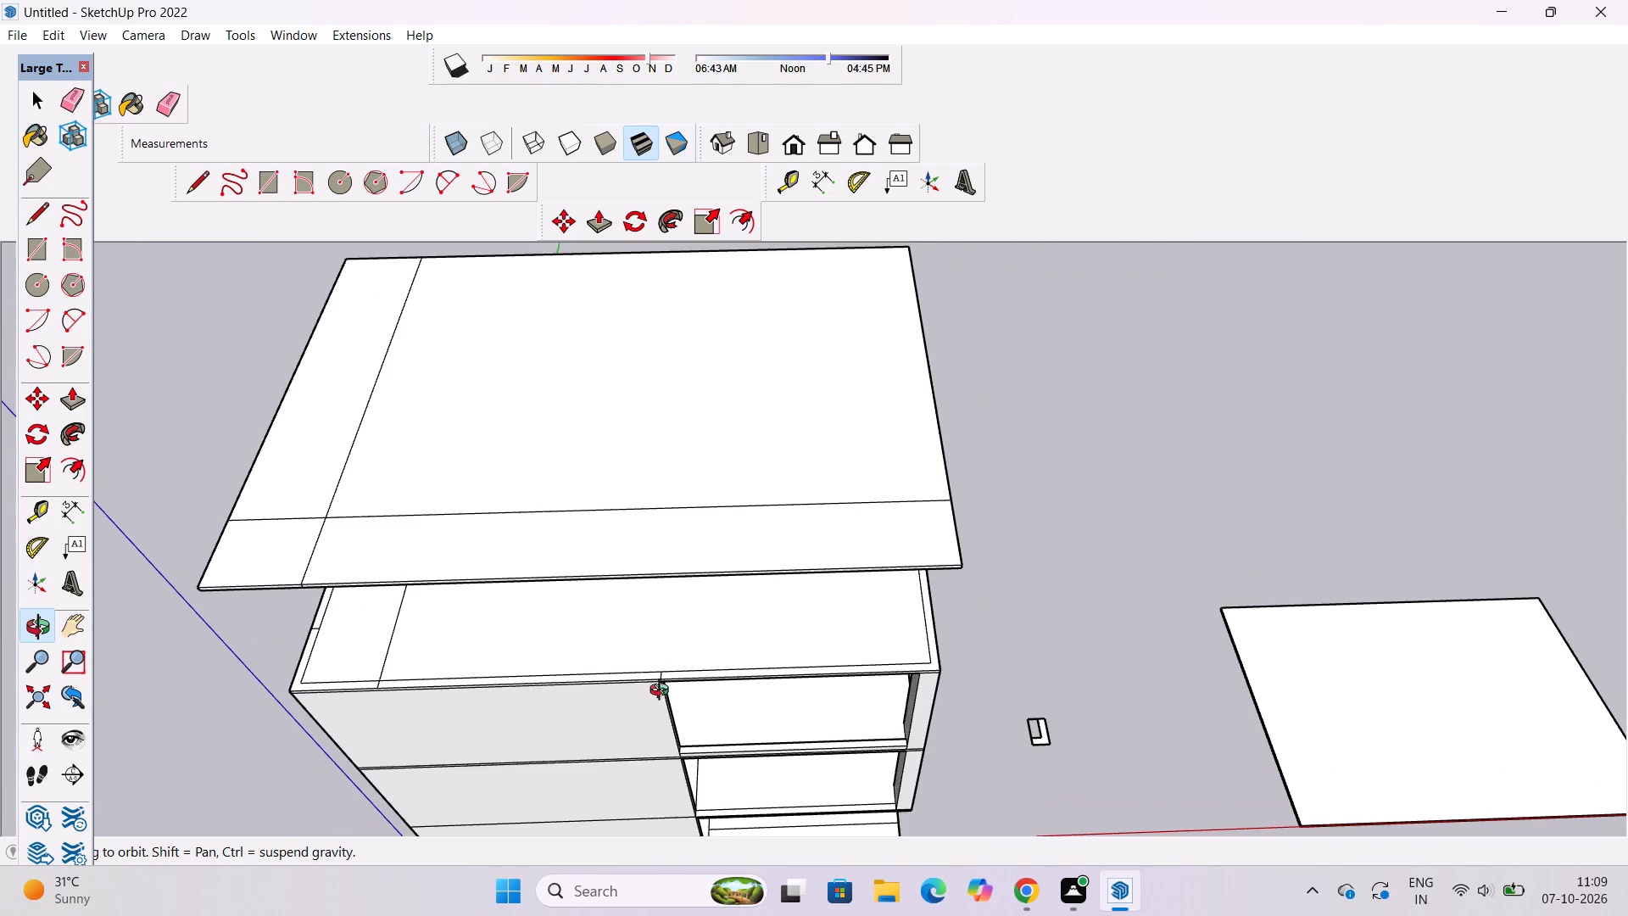
pyautogui.scroll(3, 423, 696)
pyautogui.keyDown('shift'); pyautogui.moveTo(412, 696); pyautogui.dragTo(675, 652); pyautogui.keyUp('shift')
pyautogui.moveTo(675, 655); pyautogui.dragTo(667, 581)
pyautogui.scroll(3, 621, 545)
pyautogui.keyDown('shift'); pyautogui.moveTo(621, 545); pyautogui.dragTo(517, 599); pyautogui.keyUp('shift')
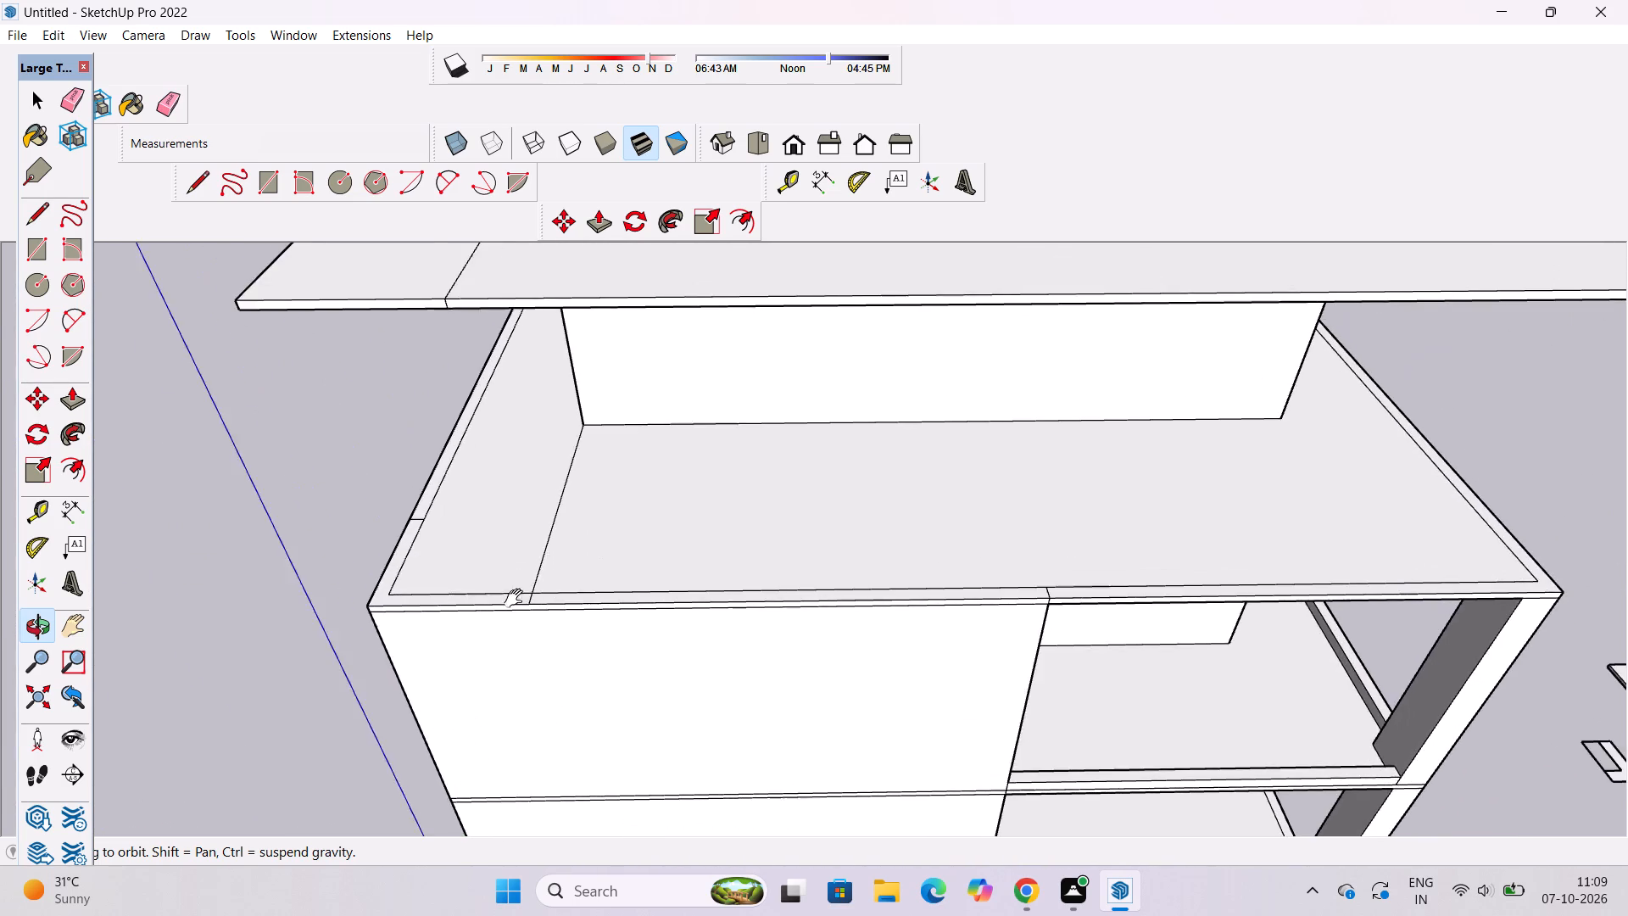
pyautogui.keyDown('shift'); pyautogui.scroll(4, 522, 605); pyautogui.keyUp('shift')
pyautogui.keyDown('shift'); pyautogui.moveTo(522, 605); pyautogui.dragTo(502, 633); pyautogui.keyUp('shift')
pyautogui.scroll(3, 502, 633)
pyautogui.press('e')
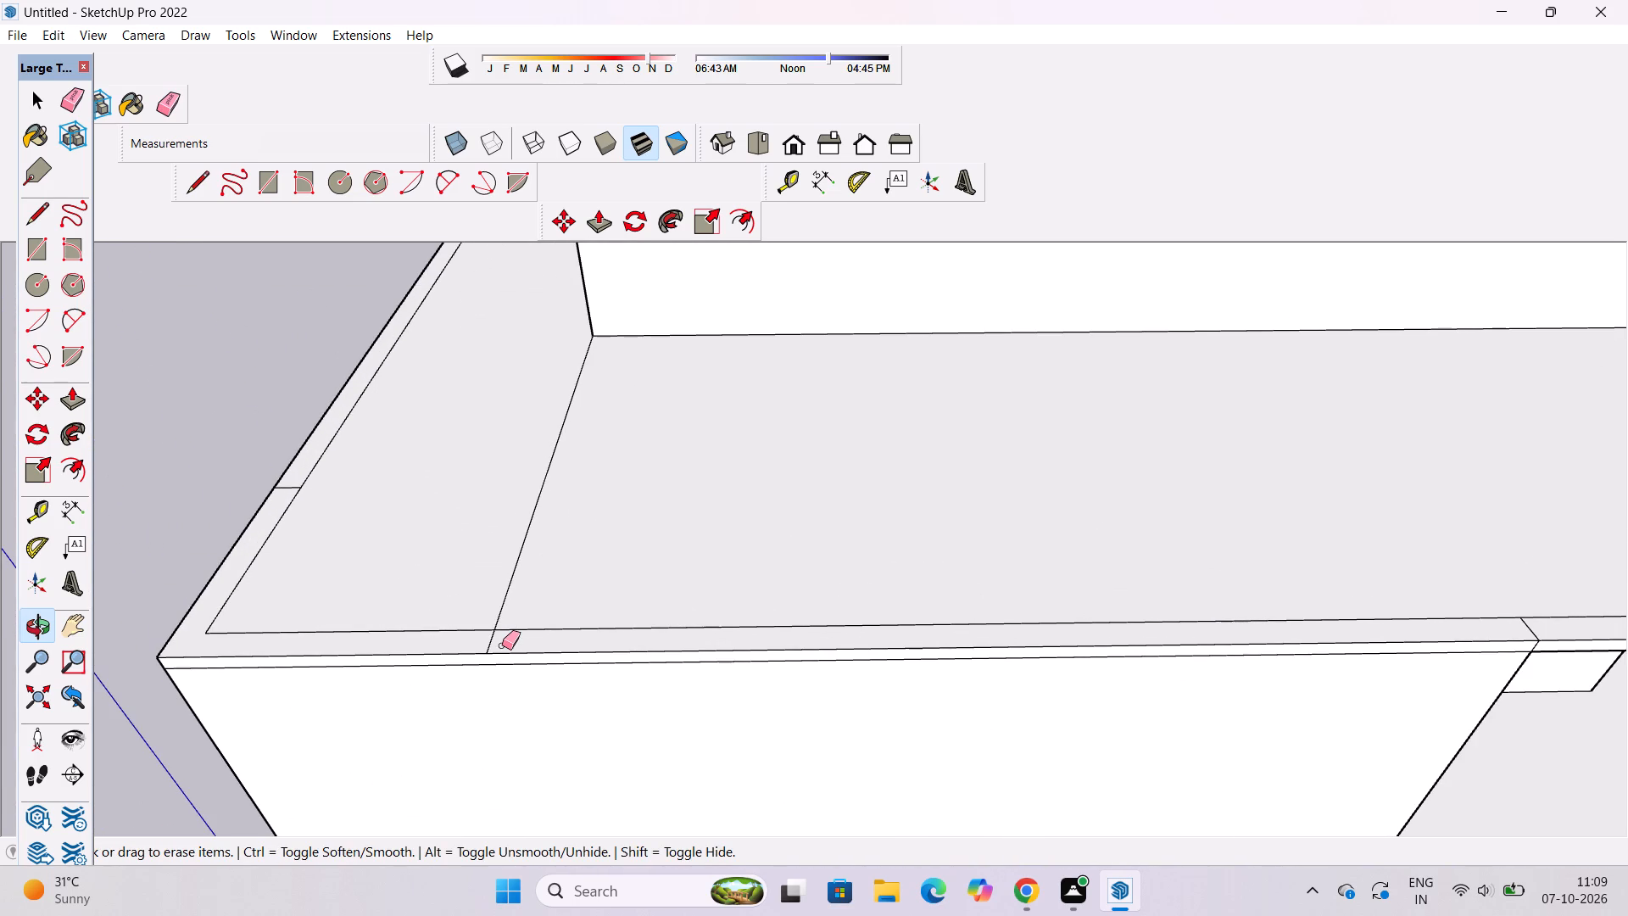
pyautogui.click(489, 640)
pyautogui.doubleClick(504, 594)
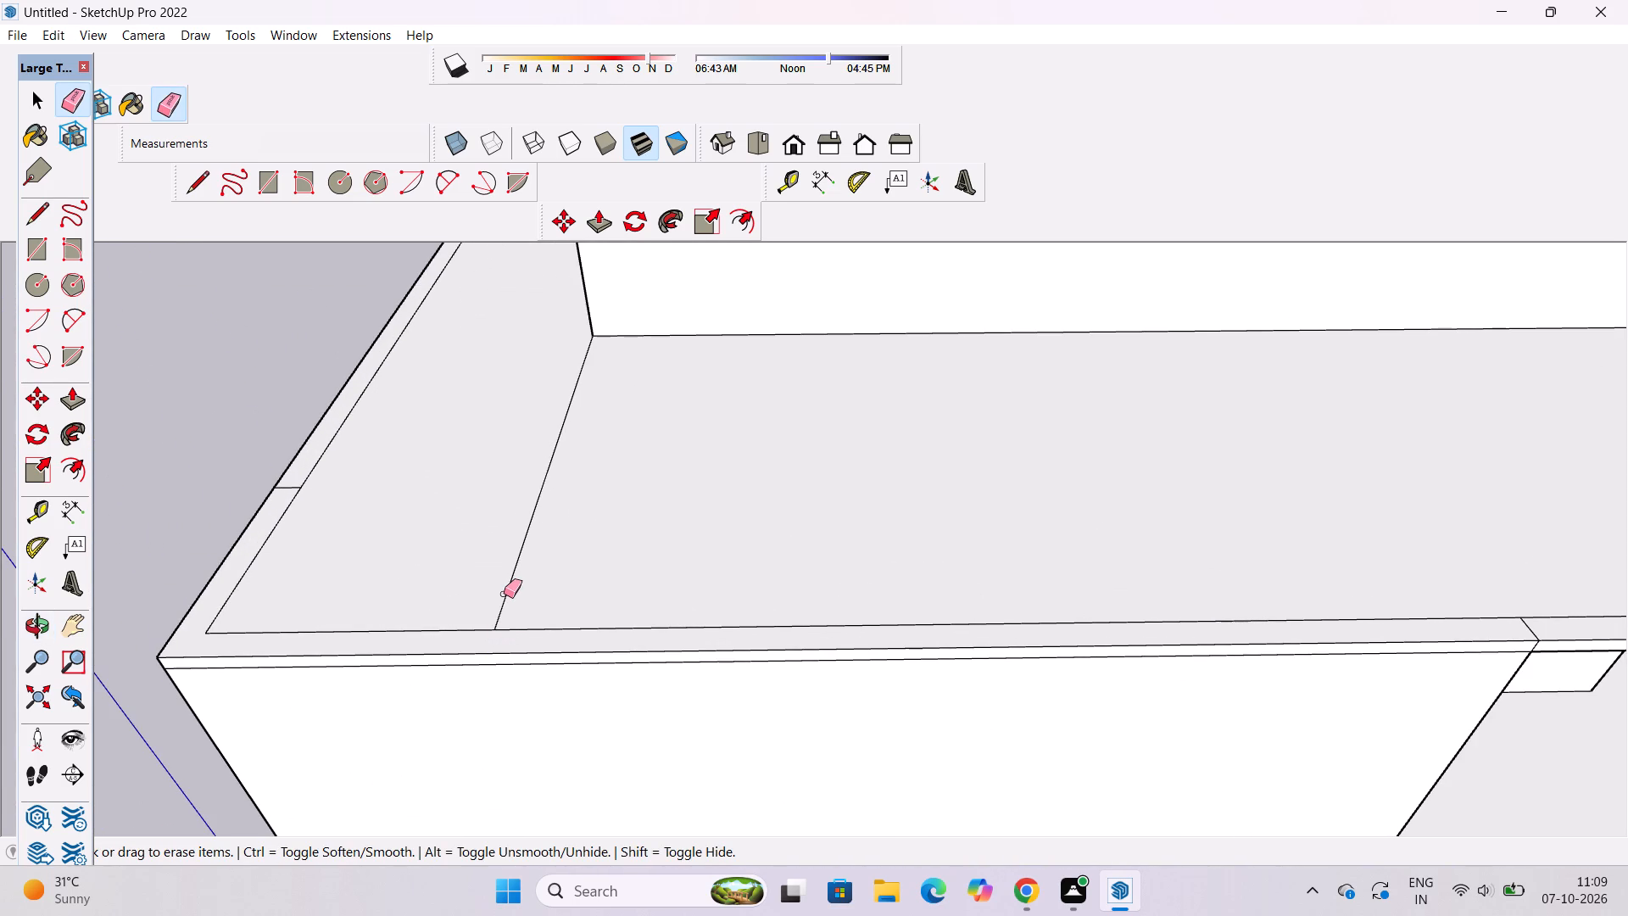
pyautogui.click(506, 600)
pyautogui.press('space')
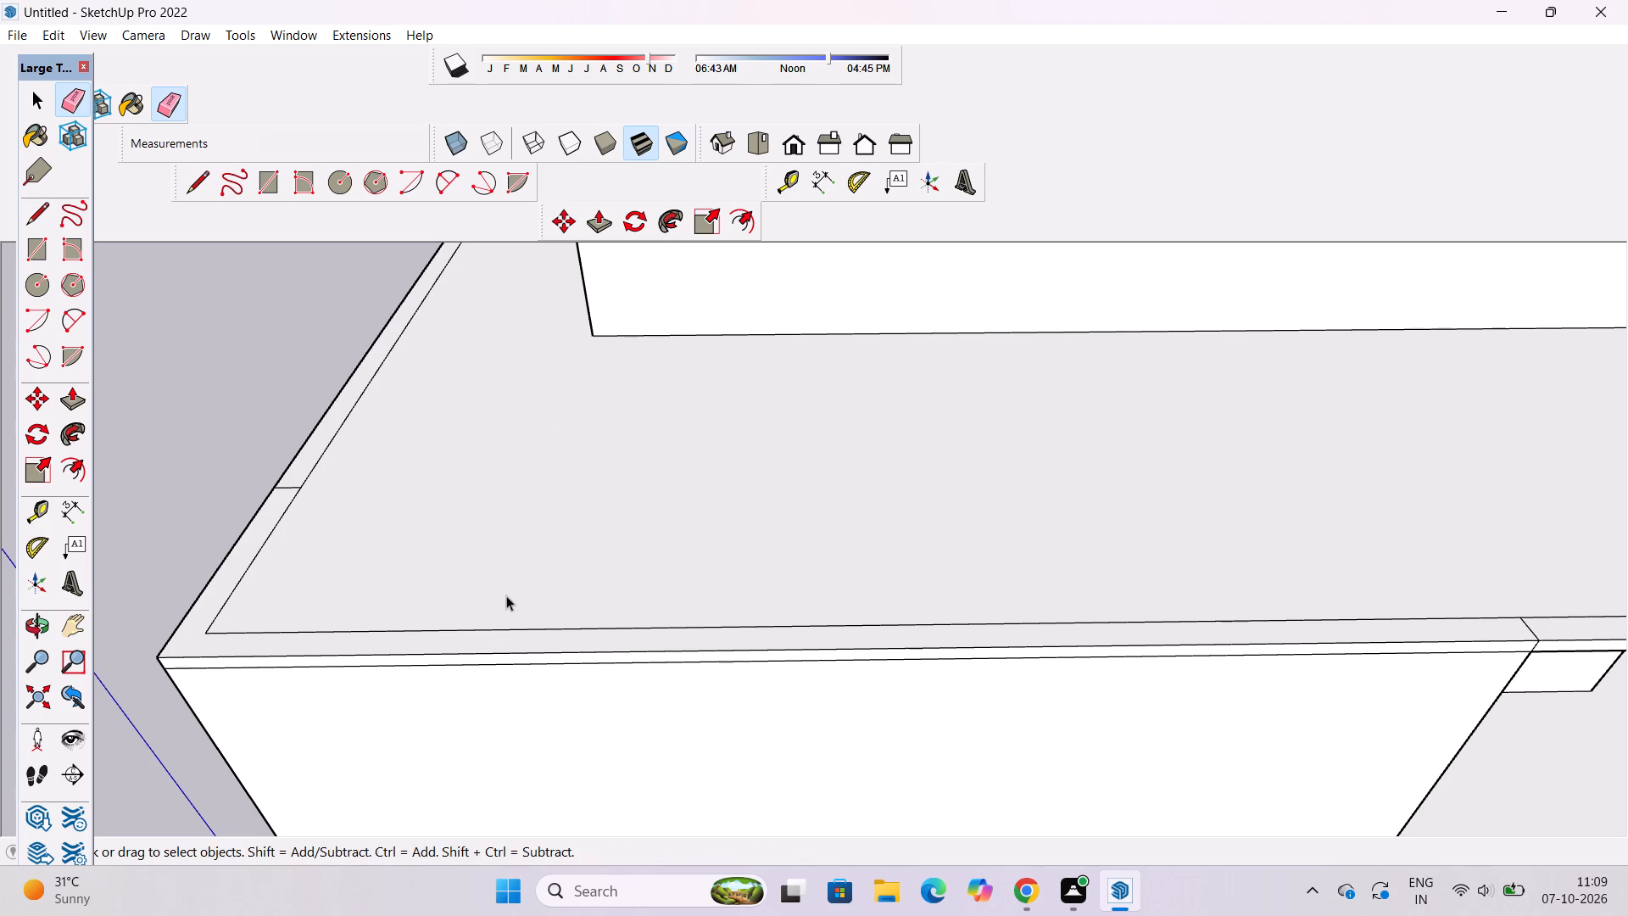
# Push/Pull the L-shaped corner strip above the solid walls 40' up to the roof slab.
pyautogui.write('o')
pyautogui.scroll(-8, 506, 595)
pyautogui.keyDown('shift'); pyautogui.moveTo(542, 621); pyautogui.dragTo(554, 656); pyautogui.keyUp('shift')
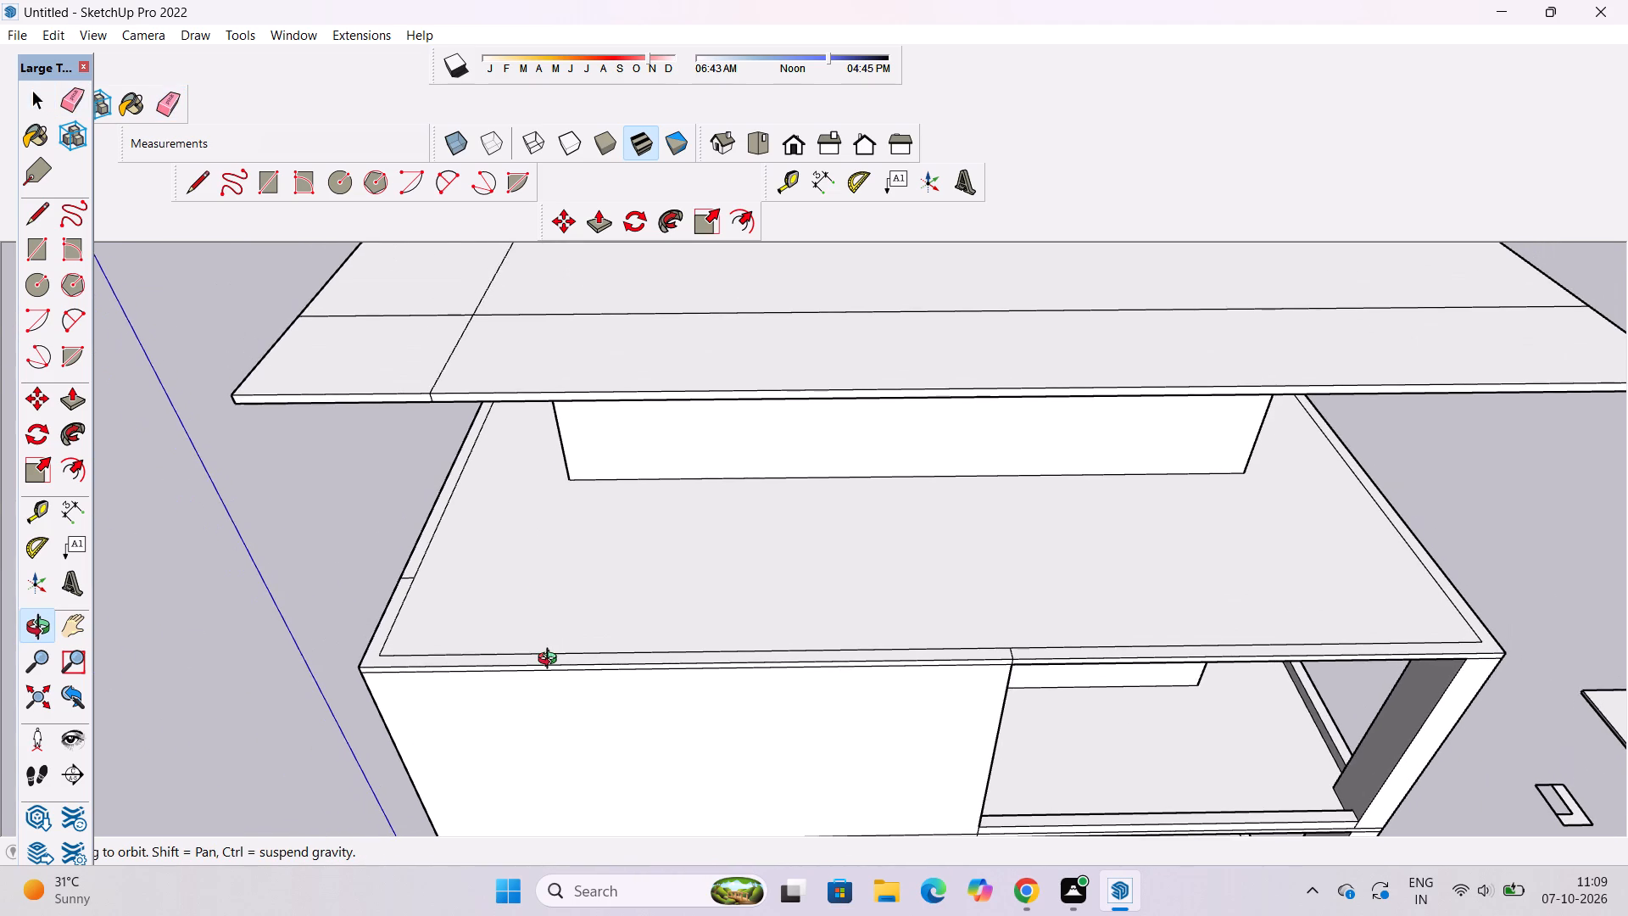
pyautogui.scroll(-6, 542, 636)
pyautogui.moveTo(532, 669); pyautogui.dragTo(469, 675)
pyautogui.moveTo(484, 667); pyautogui.dragTo(523, 662)
pyautogui.moveTo(523, 662); pyautogui.dragTo(502, 643)
pyautogui.moveTo(503, 648); pyautogui.dragTo(496, 711)
pyautogui.press('p')
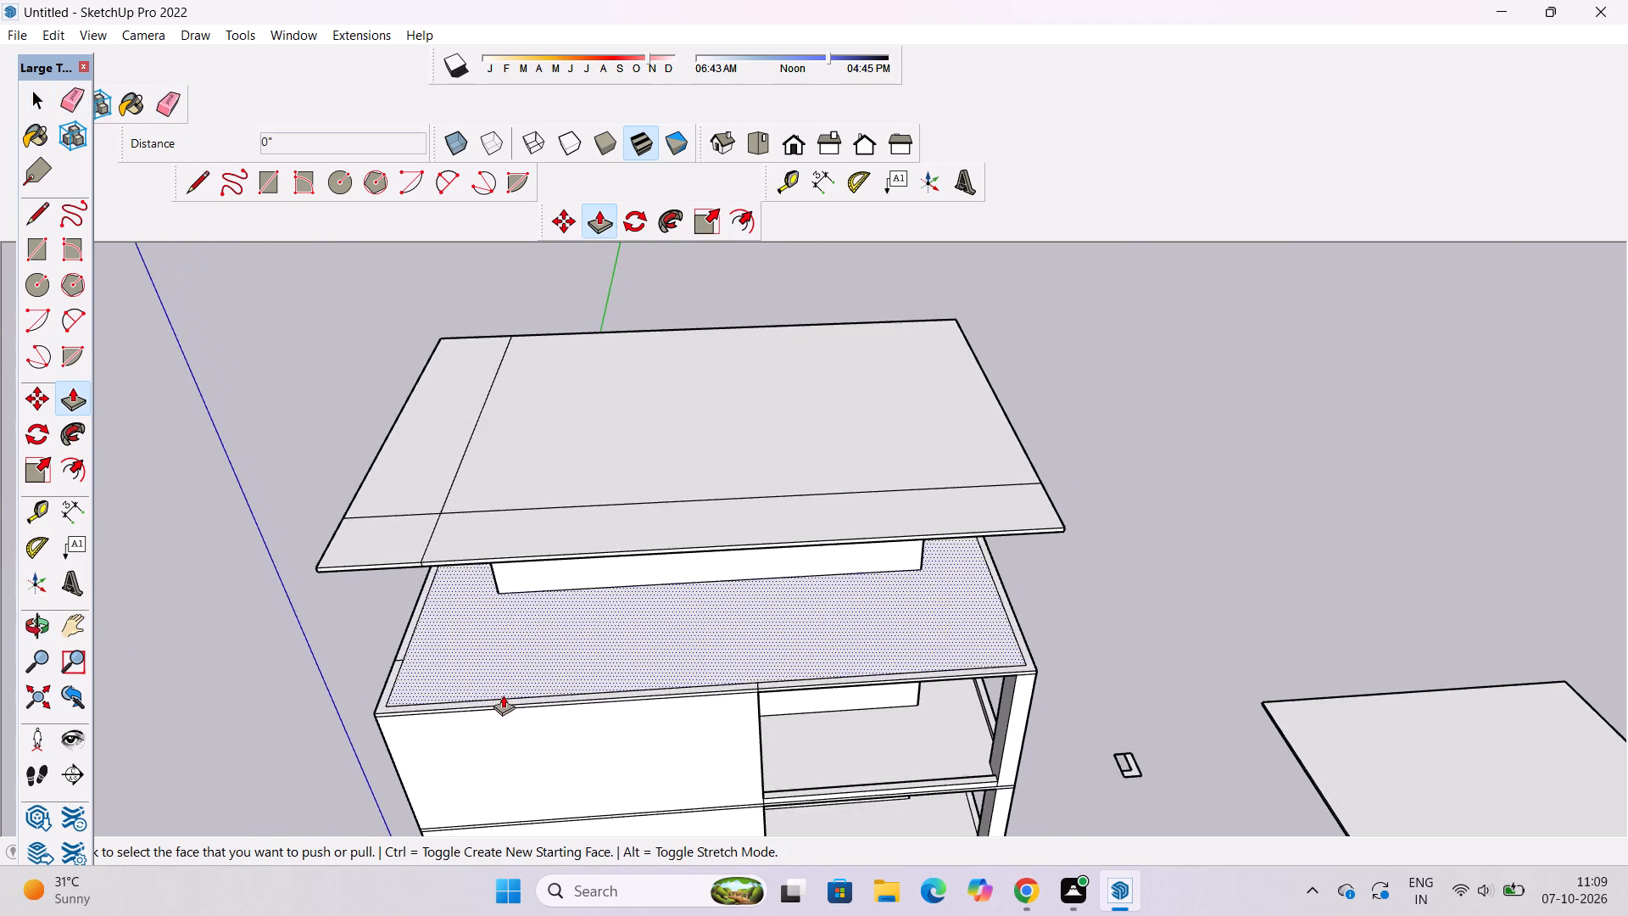
pyautogui.scroll(4, 503, 695)
pyautogui.click(510, 703)
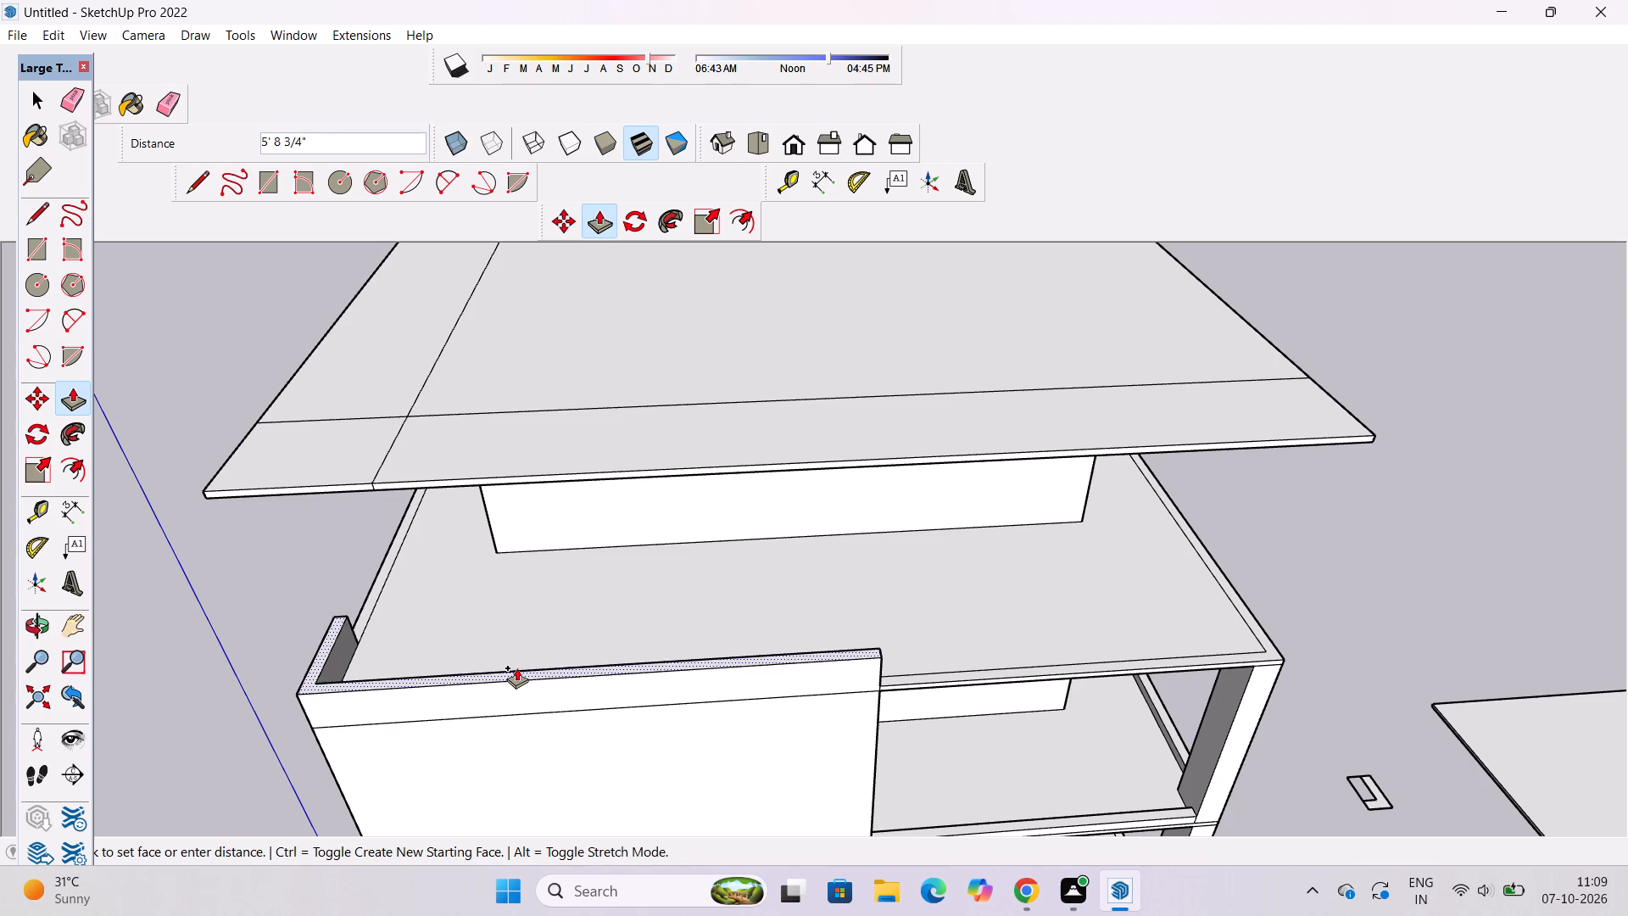
pyautogui.click(944, 463)
pyautogui.press('space')
# Extend the end strip's inner line straight to the slab's balcony-side edge at the terrace's far corner.
pyautogui.write('o')
pyautogui.scroll(-4, 944, 463)
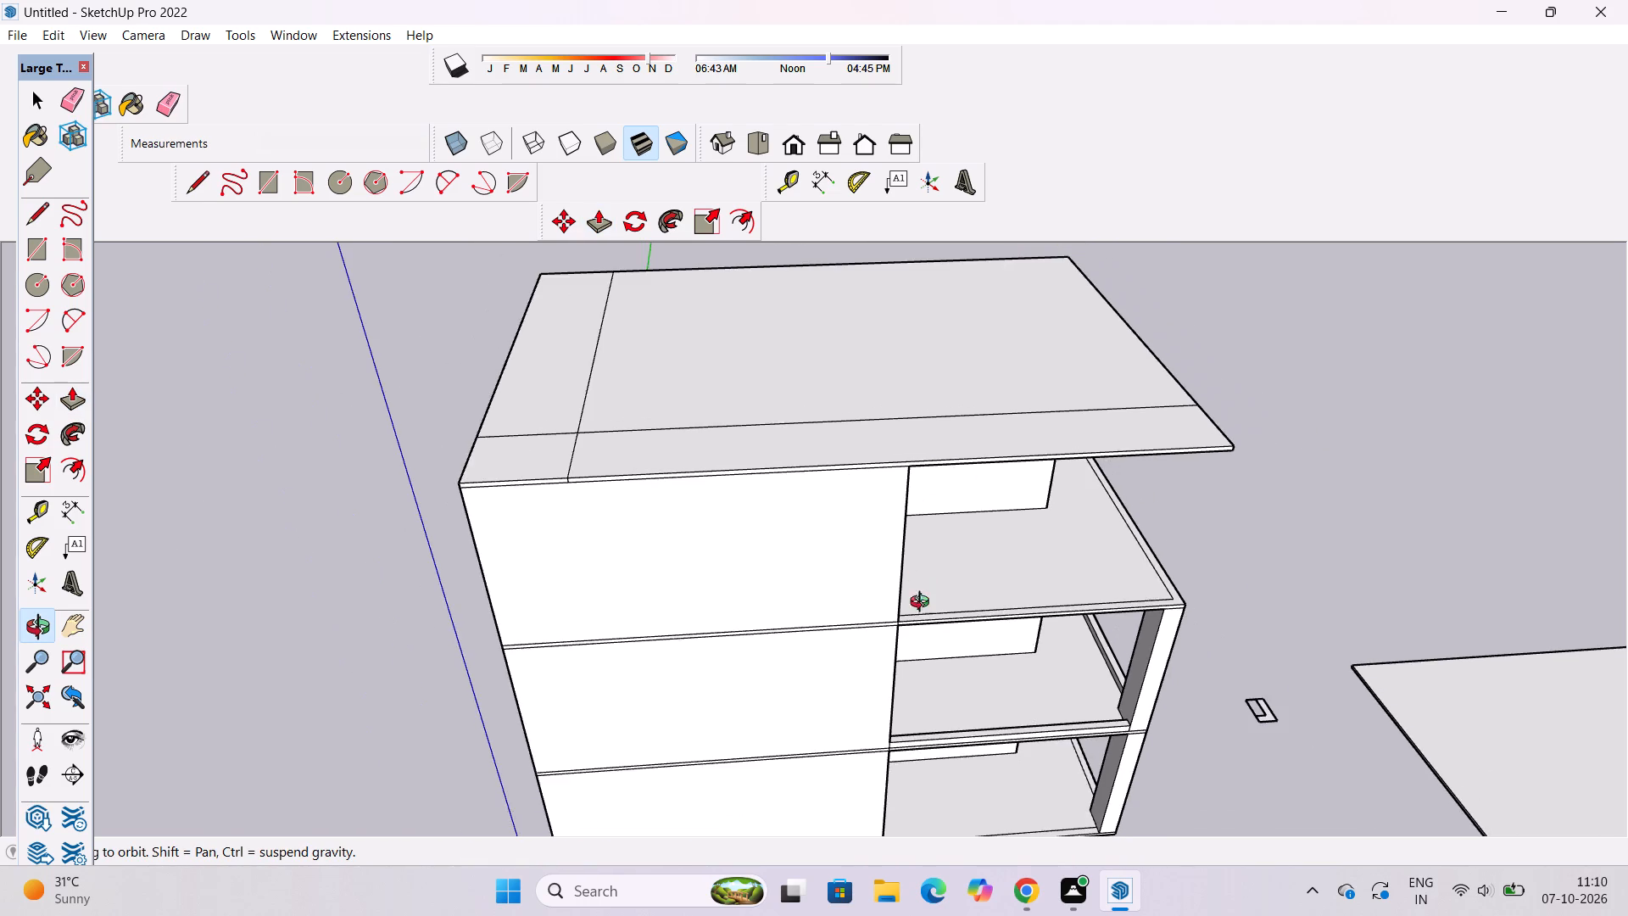
pyautogui.moveTo(918, 620); pyautogui.dragTo(892, 509)
pyautogui.moveTo(708, 548); pyautogui.dragTo(859, 566)
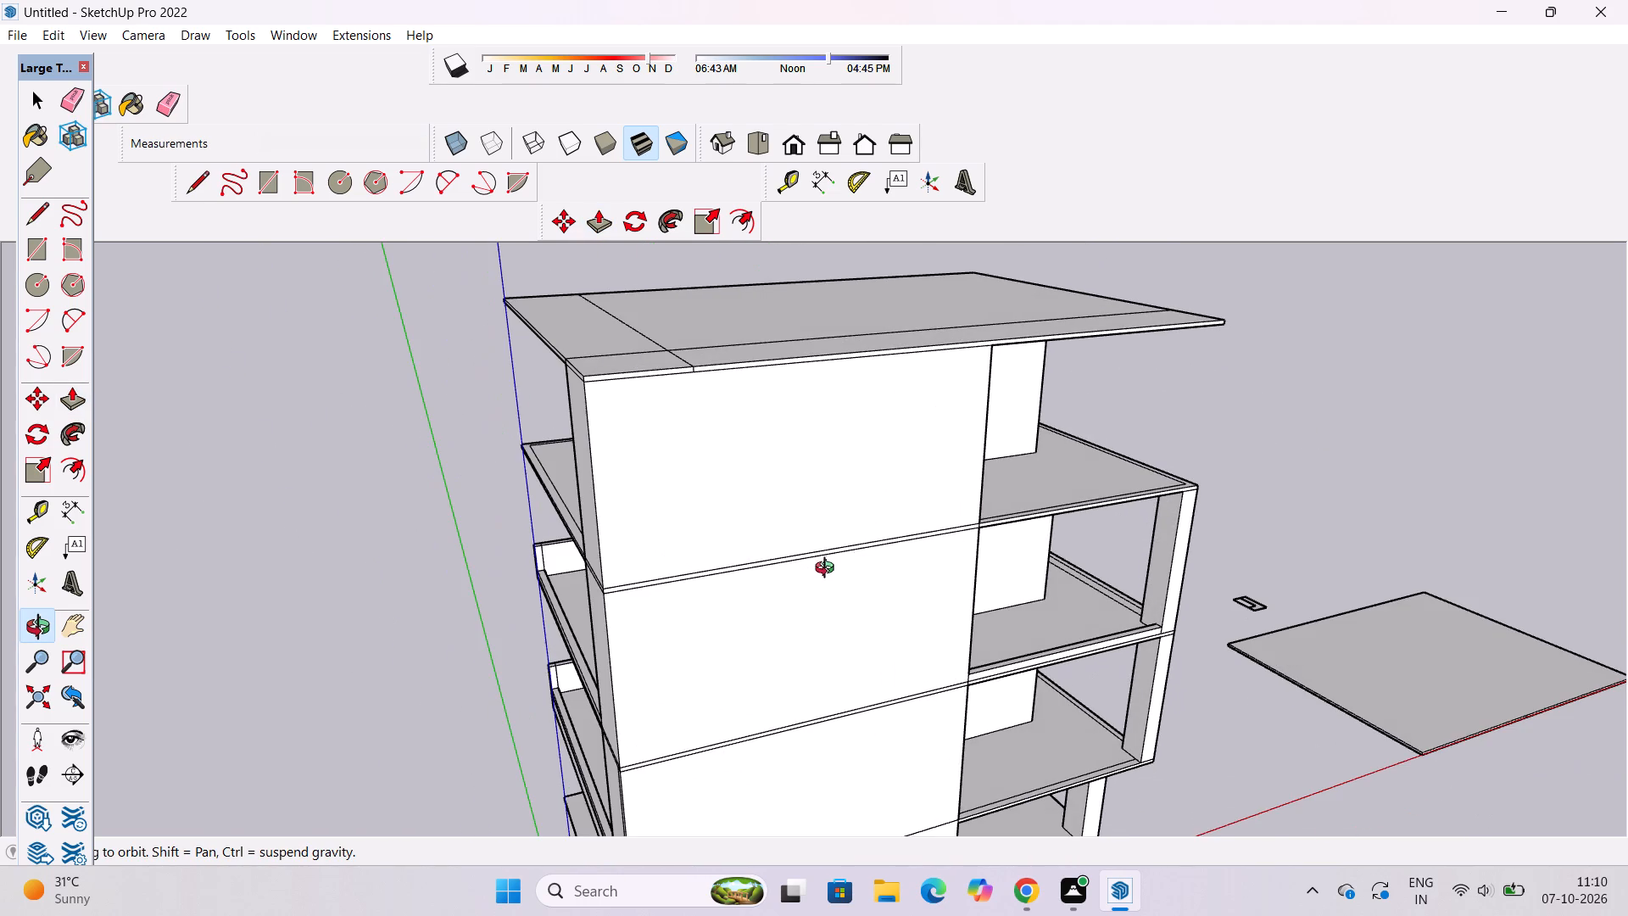
pyautogui.moveTo(828, 570); pyautogui.dragTo(759, 606)
pyautogui.scroll(-2, 767, 482)
pyautogui.moveTo(683, 518); pyautogui.dragTo(685, 522)
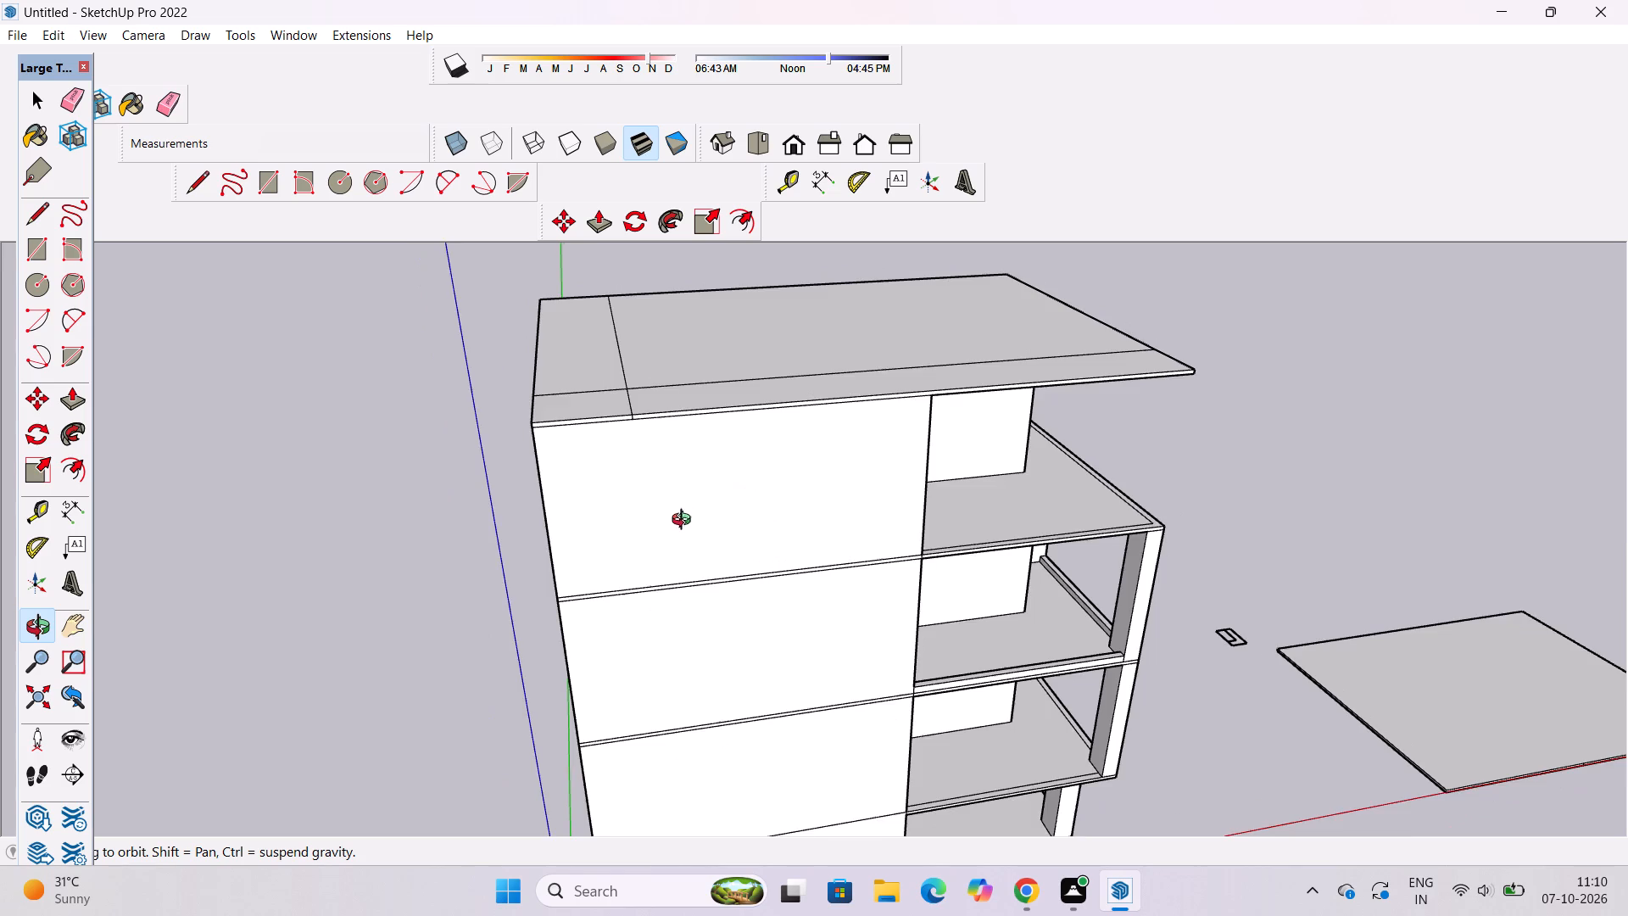
pyautogui.moveTo(685, 522); pyautogui.dragTo(868, 575)
pyautogui.scroll(1, 650, 584)
pyautogui.moveTo(804, 674); pyautogui.dragTo(1088, 689)
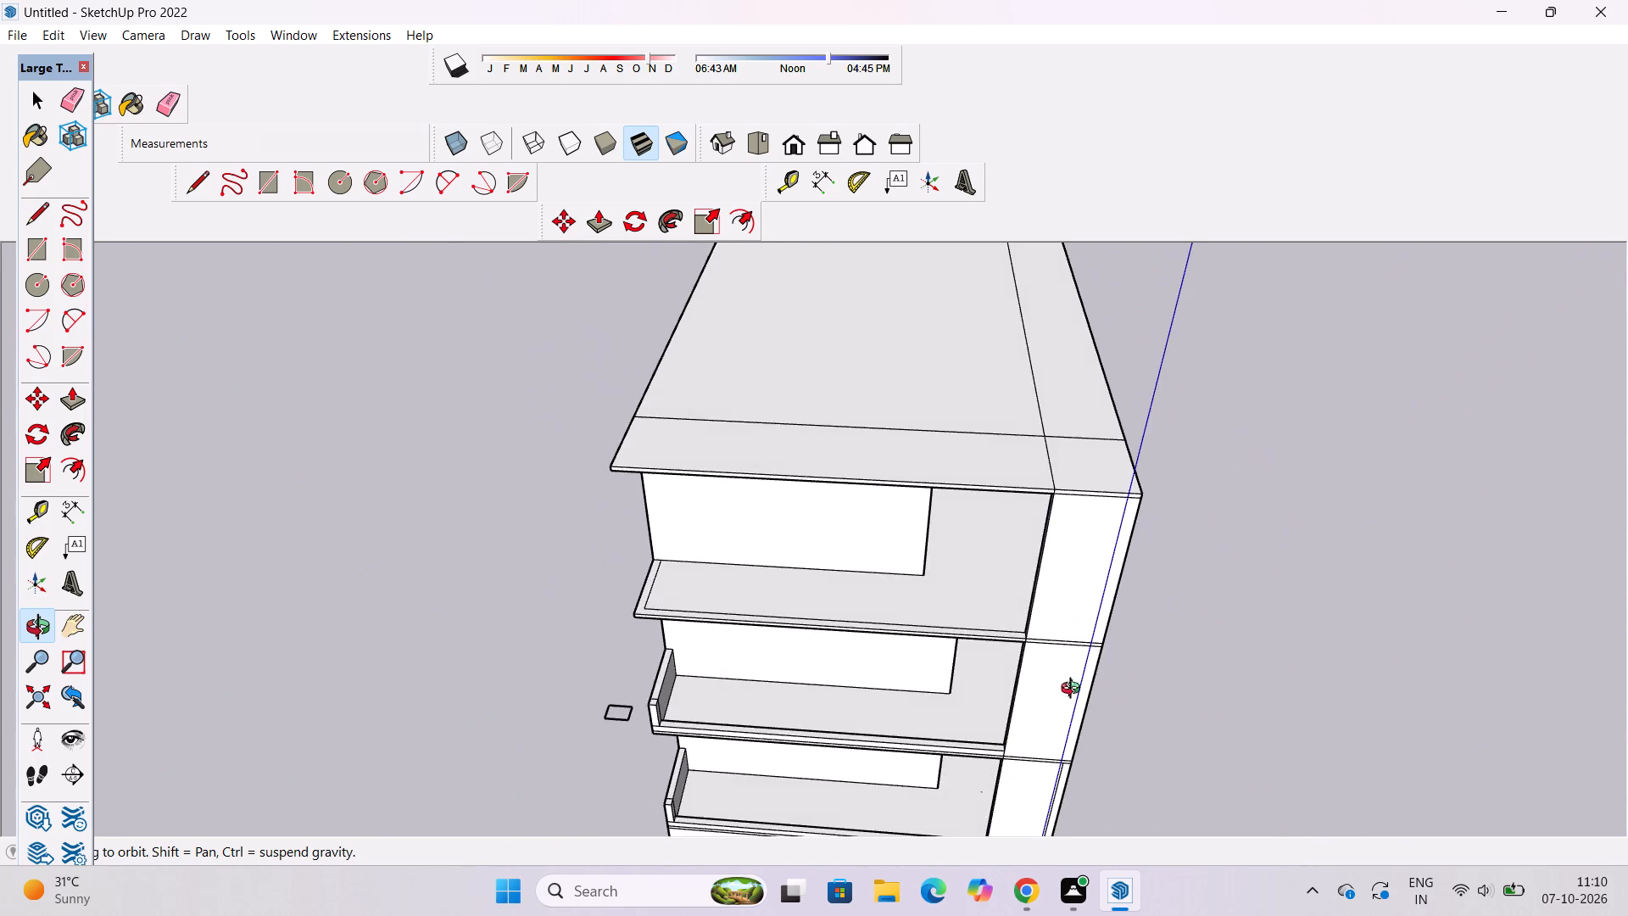
pyautogui.scroll(2, 713, 703)
pyautogui.keyDown('shift'); pyautogui.moveTo(628, 638); pyautogui.dragTo(662, 654); pyautogui.keyUp('shift')
pyautogui.scroll(3, 671, 641)
pyautogui.keyDown('shift'); pyautogui.moveTo(665, 632); pyautogui.dragTo(652, 598); pyautogui.keyUp('shift')
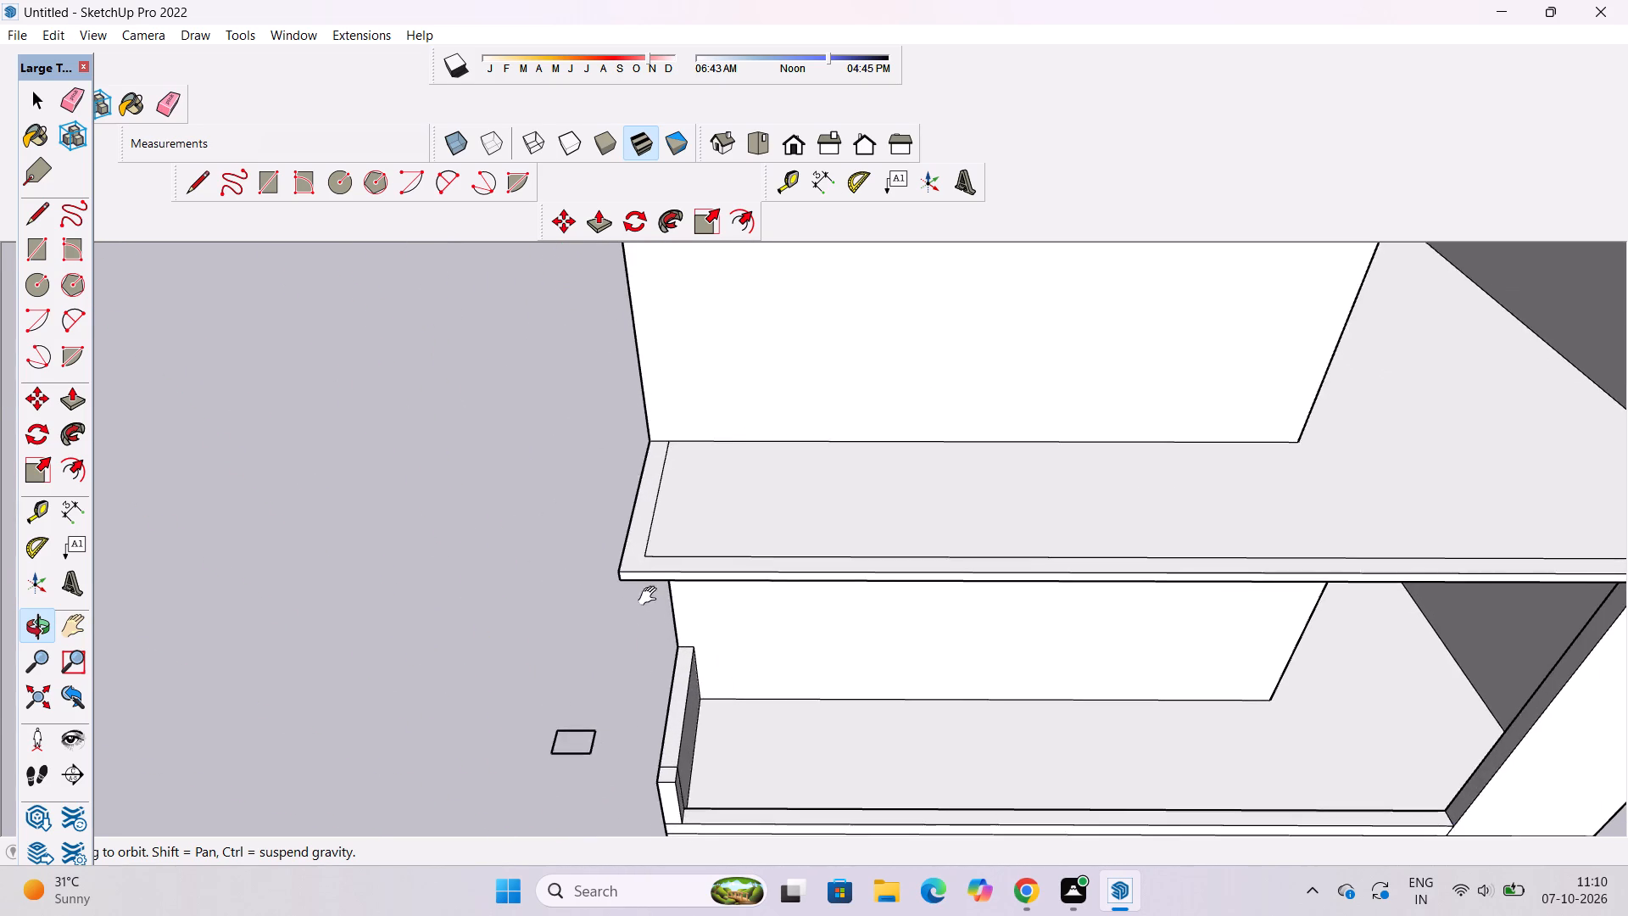
pyautogui.moveTo(651, 596); pyautogui.dragTo(683, 669)
pyautogui.moveTo(684, 670); pyautogui.dragTo(711, 681)
pyautogui.click(711, 681)
pyautogui.press('l')
pyautogui.scroll(5, 693, 656)
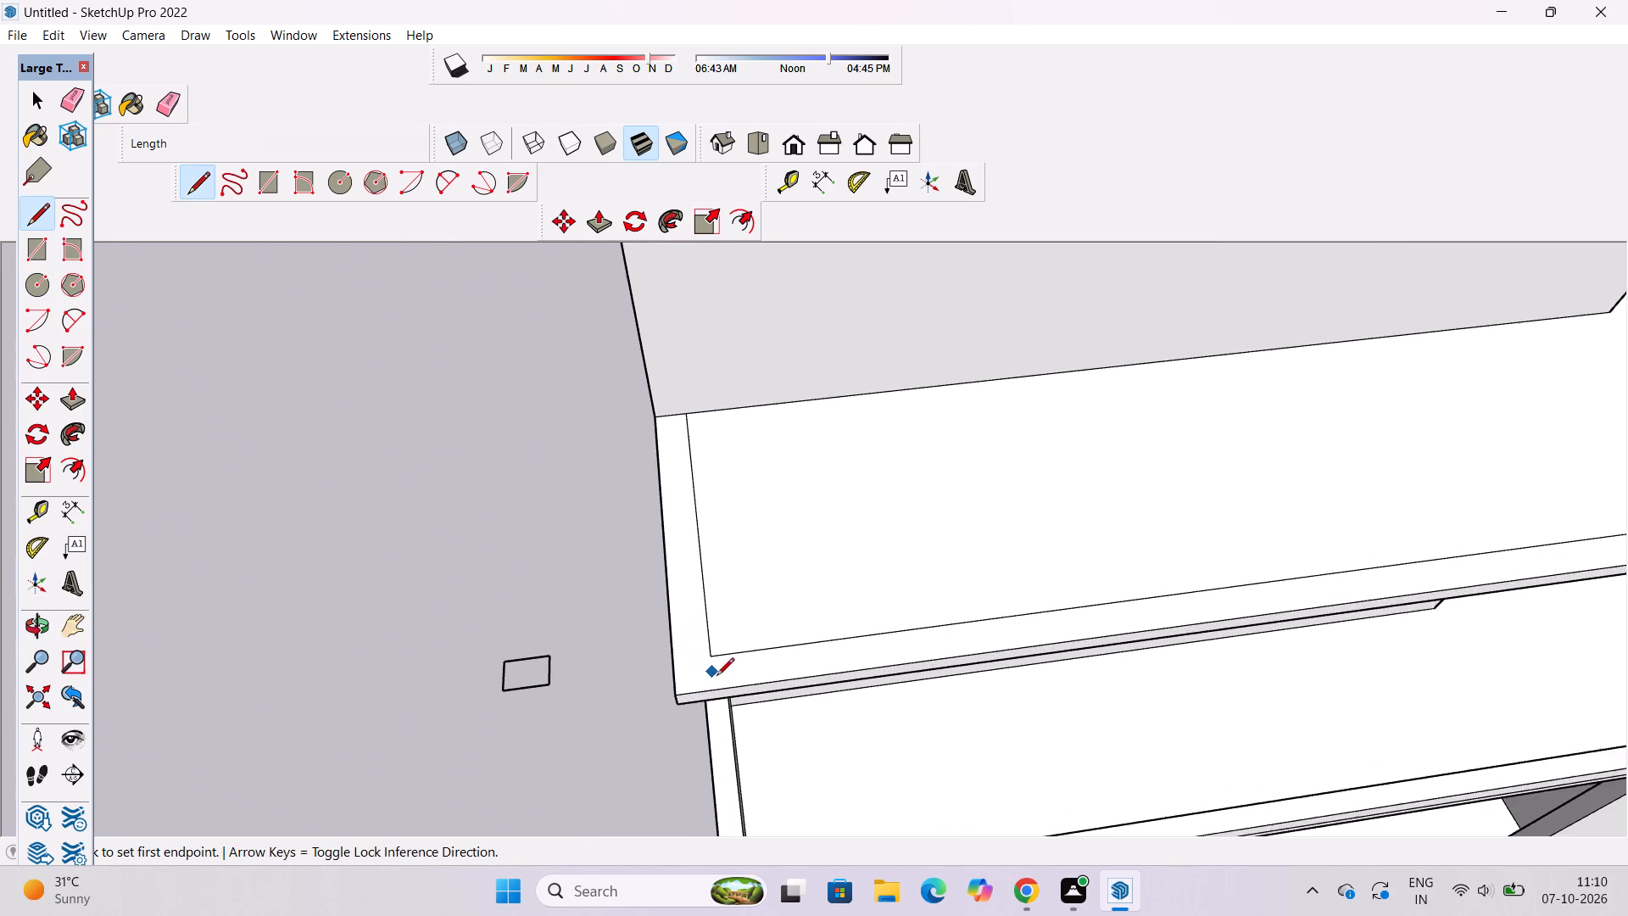
pyautogui.scroll(7, 716, 677)
pyautogui.click(704, 637)
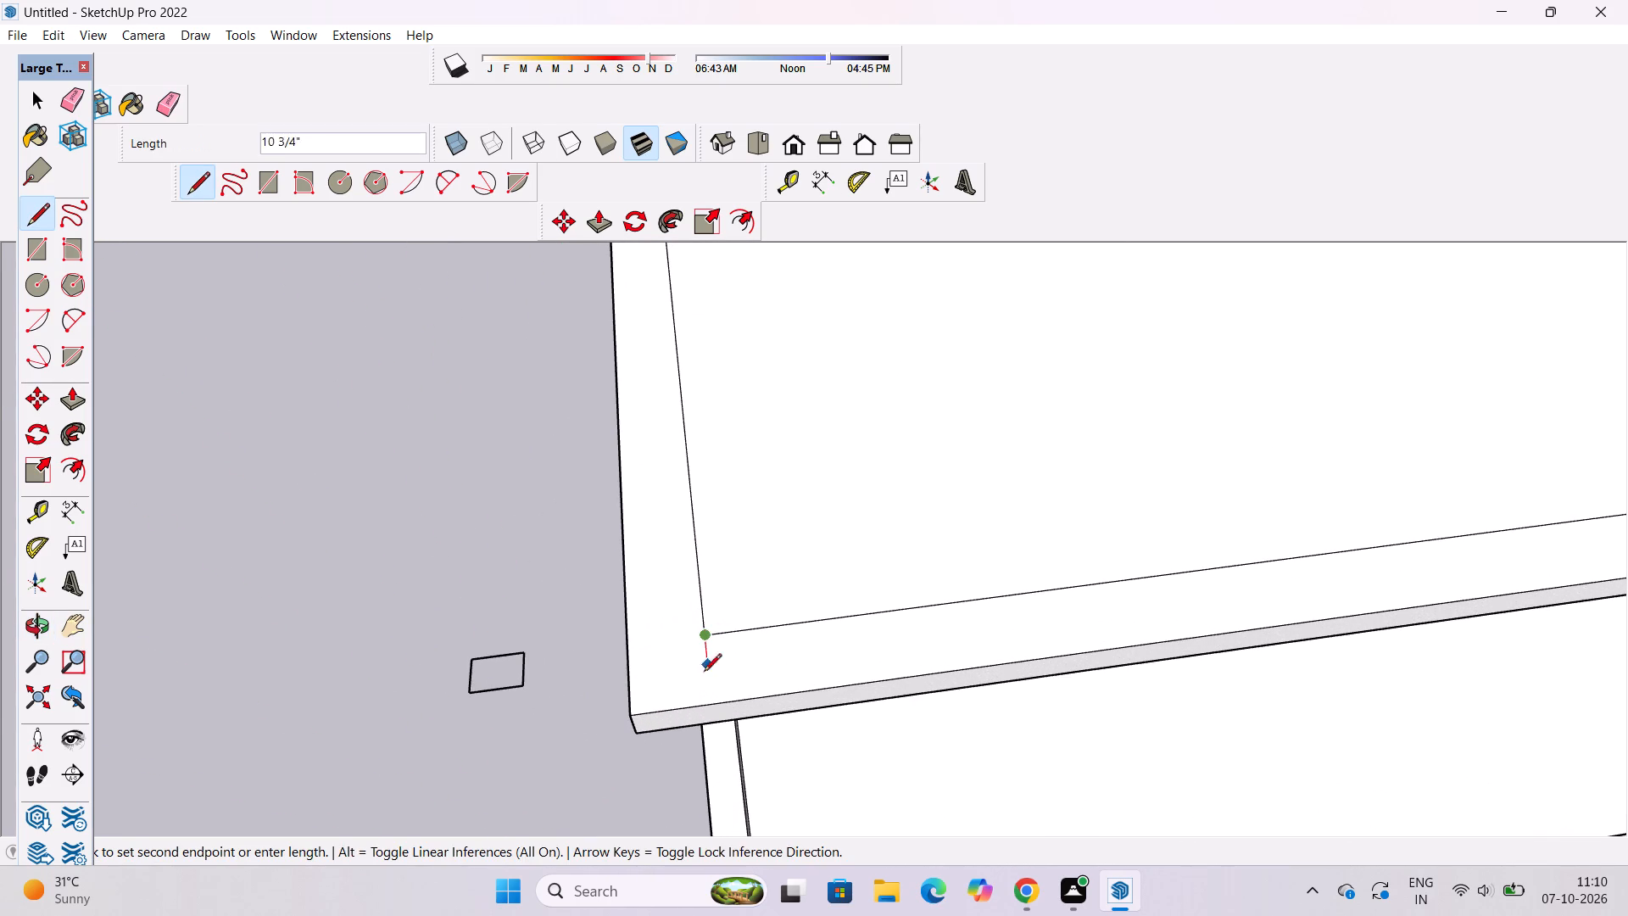
pyautogui.click(709, 708)
pyautogui.press('space')
# Push/Pull the end strip at the terrace slab's far balcony-side corner up 10' as a parapet.
pyautogui.write('o')
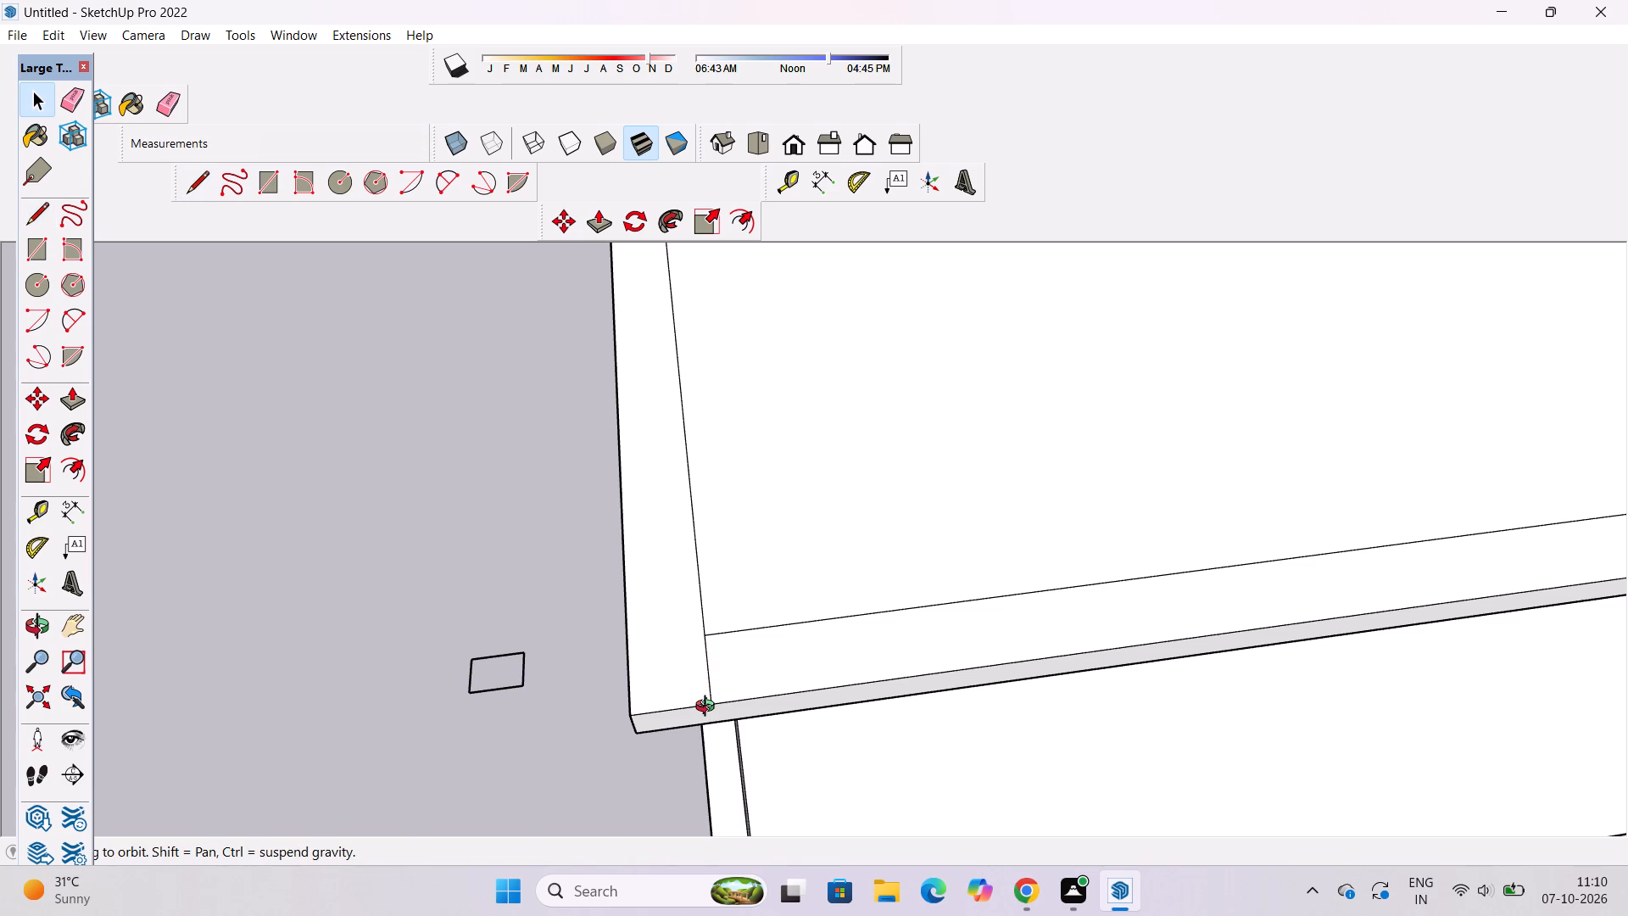
pyautogui.keyDown('shift'); pyautogui.moveTo(709, 708); pyautogui.dragTo(642, 679); pyautogui.keyUp('shift')
pyautogui.moveTo(640, 678); pyautogui.dragTo(705, 673)
pyautogui.scroll(-4, 708, 671)
pyautogui.keyDown('shift'); pyautogui.moveTo(708, 659); pyautogui.dragTo(685, 703); pyautogui.keyUp('shift')
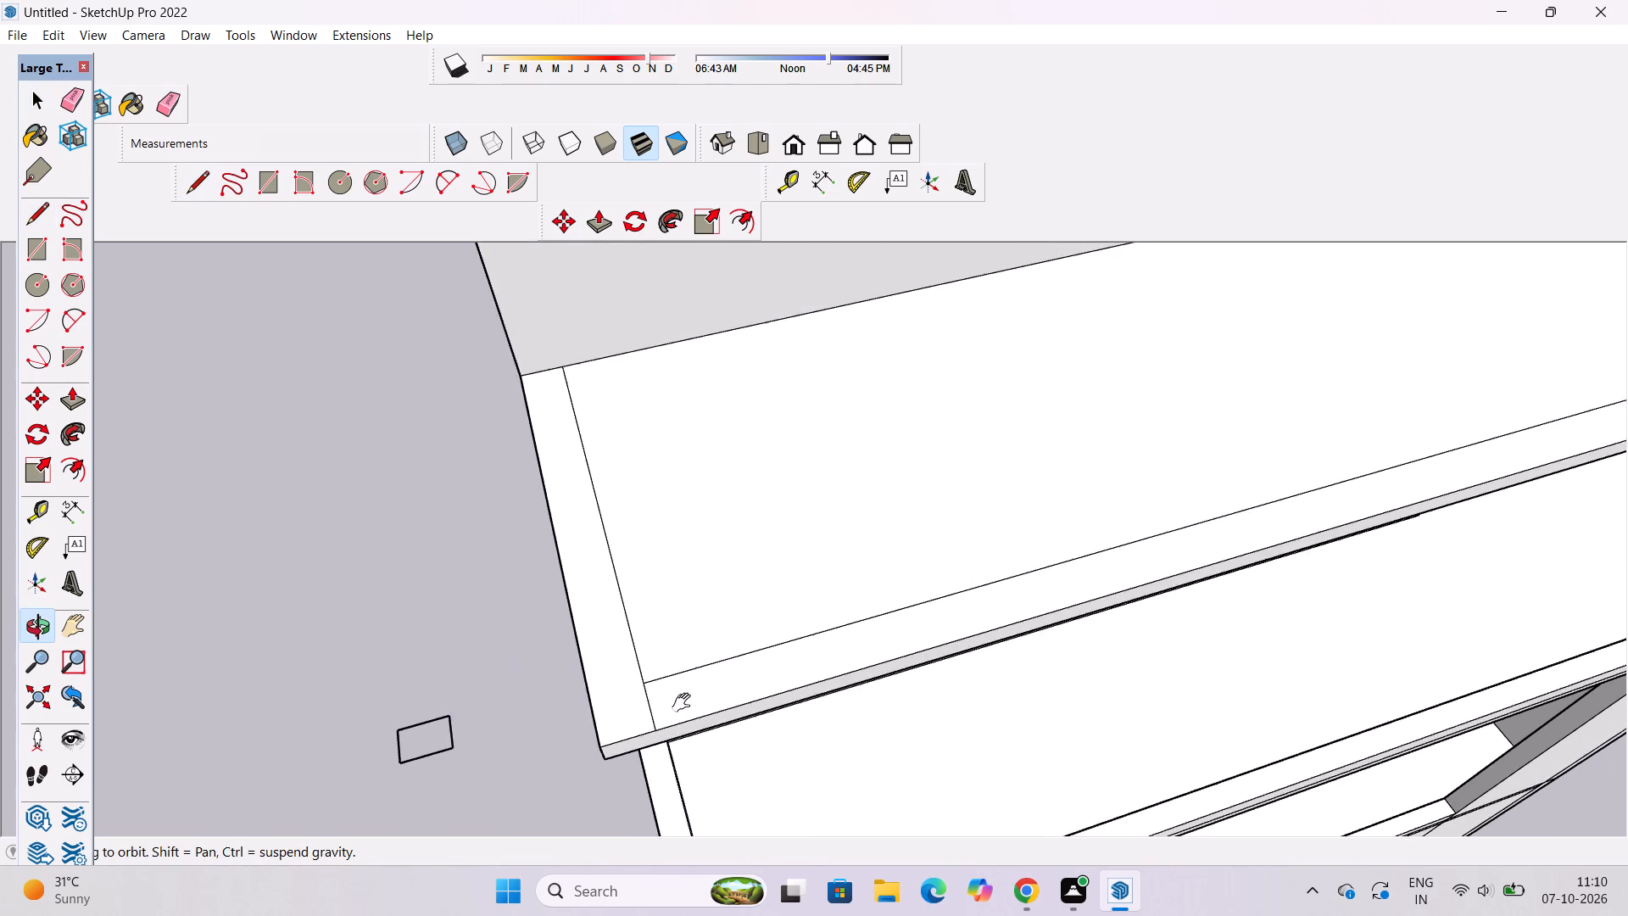
pyautogui.keyDown('shift'); pyautogui.moveTo(685, 703); pyautogui.dragTo(683, 706); pyautogui.keyUp('shift')
pyautogui.moveTo(678, 712); pyautogui.dragTo(731, 684)
pyautogui.scroll(-5, 731, 662)
pyautogui.moveTo(704, 729); pyautogui.dragTo(708, 645)
pyautogui.keyDown('shift'); pyautogui.moveTo(708, 628); pyautogui.dragTo(681, 719); pyautogui.keyUp('shift')
pyautogui.scroll(1, 671, 714)
pyautogui.press('p')
pyautogui.click(633, 684)
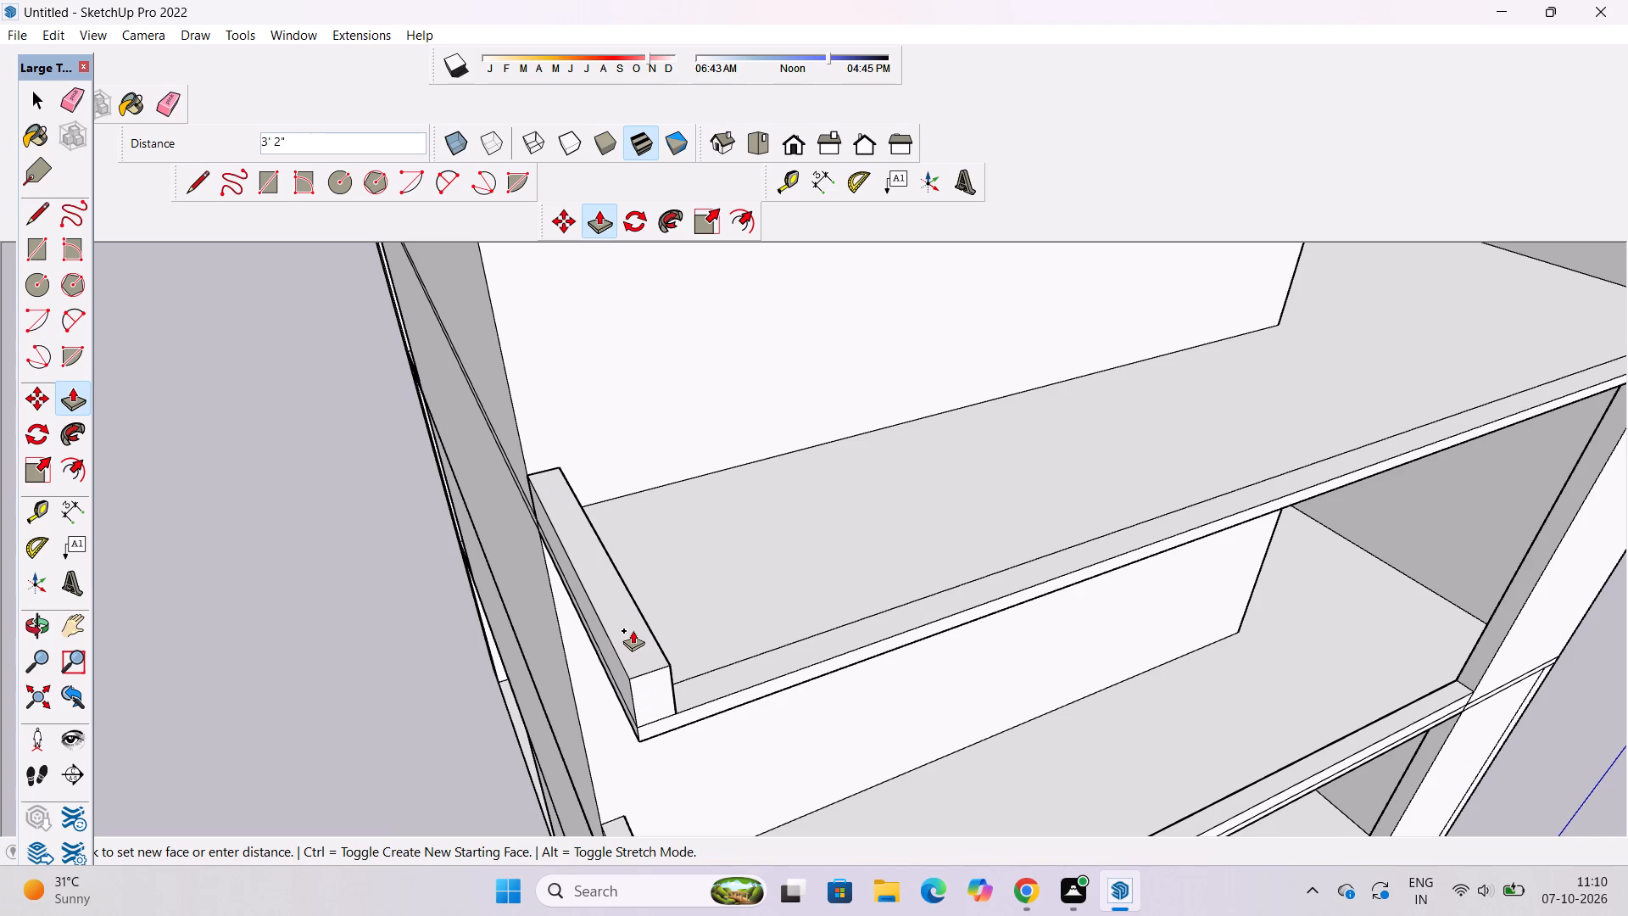
pyautogui.write("10'")
pyautogui.press('Return')
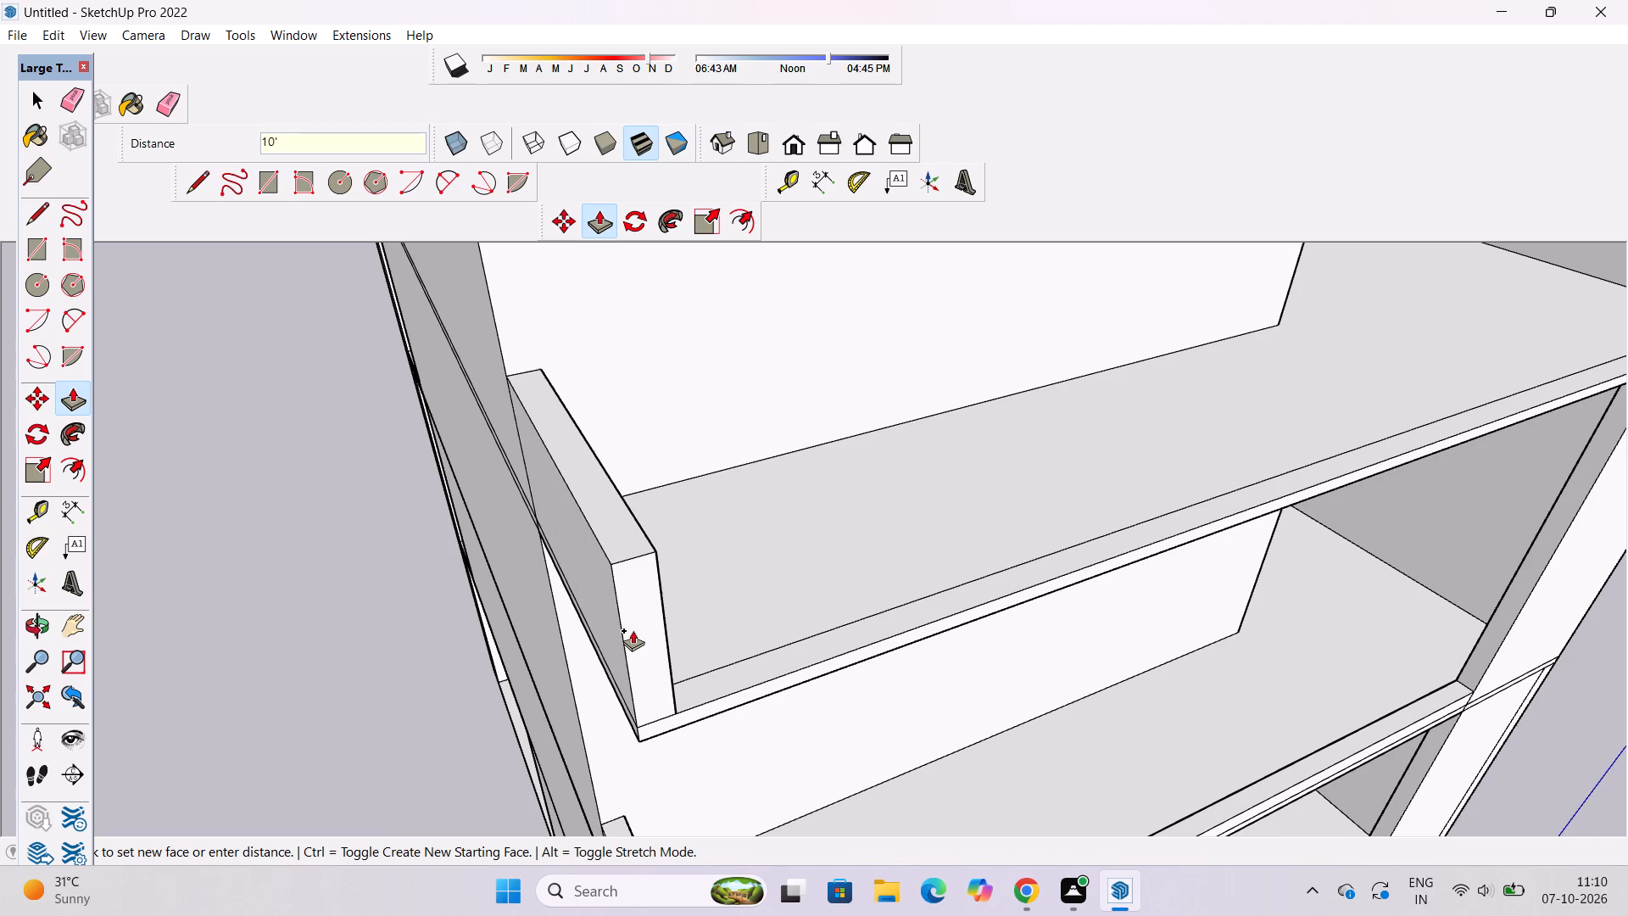
# Push/Pull the long strip along the terrace slab's balcony-side edge up 2', starting beside the raised end parapet.
pyautogui.scroll(-5, 252, 606)
pyautogui.scroll(4, 414, 618)
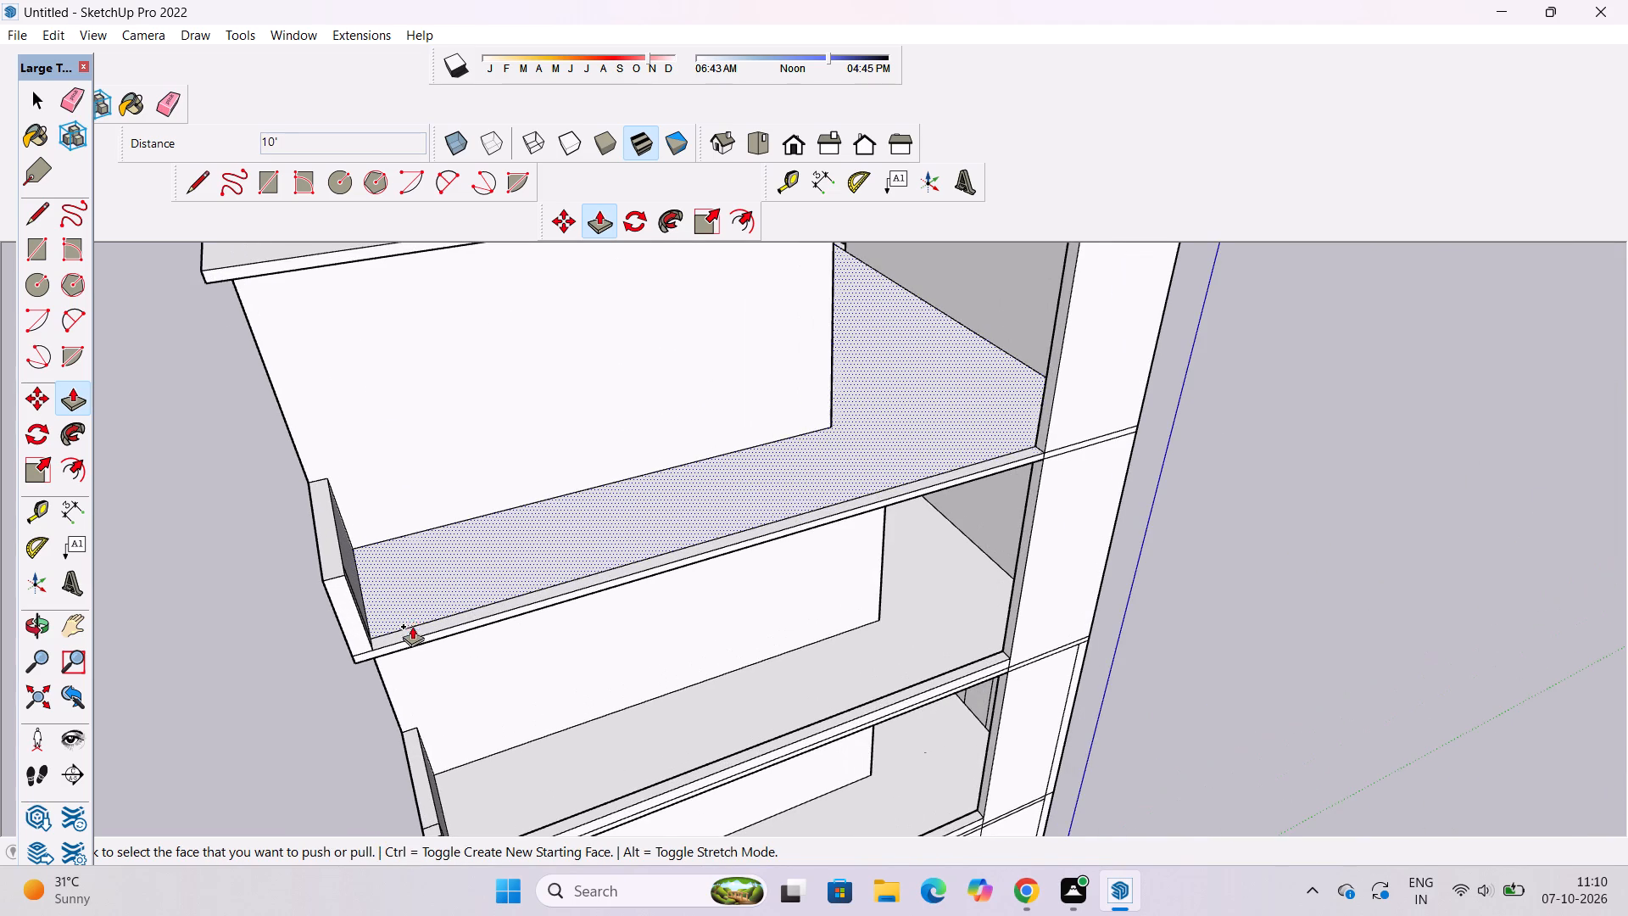
pyautogui.click(411, 628)
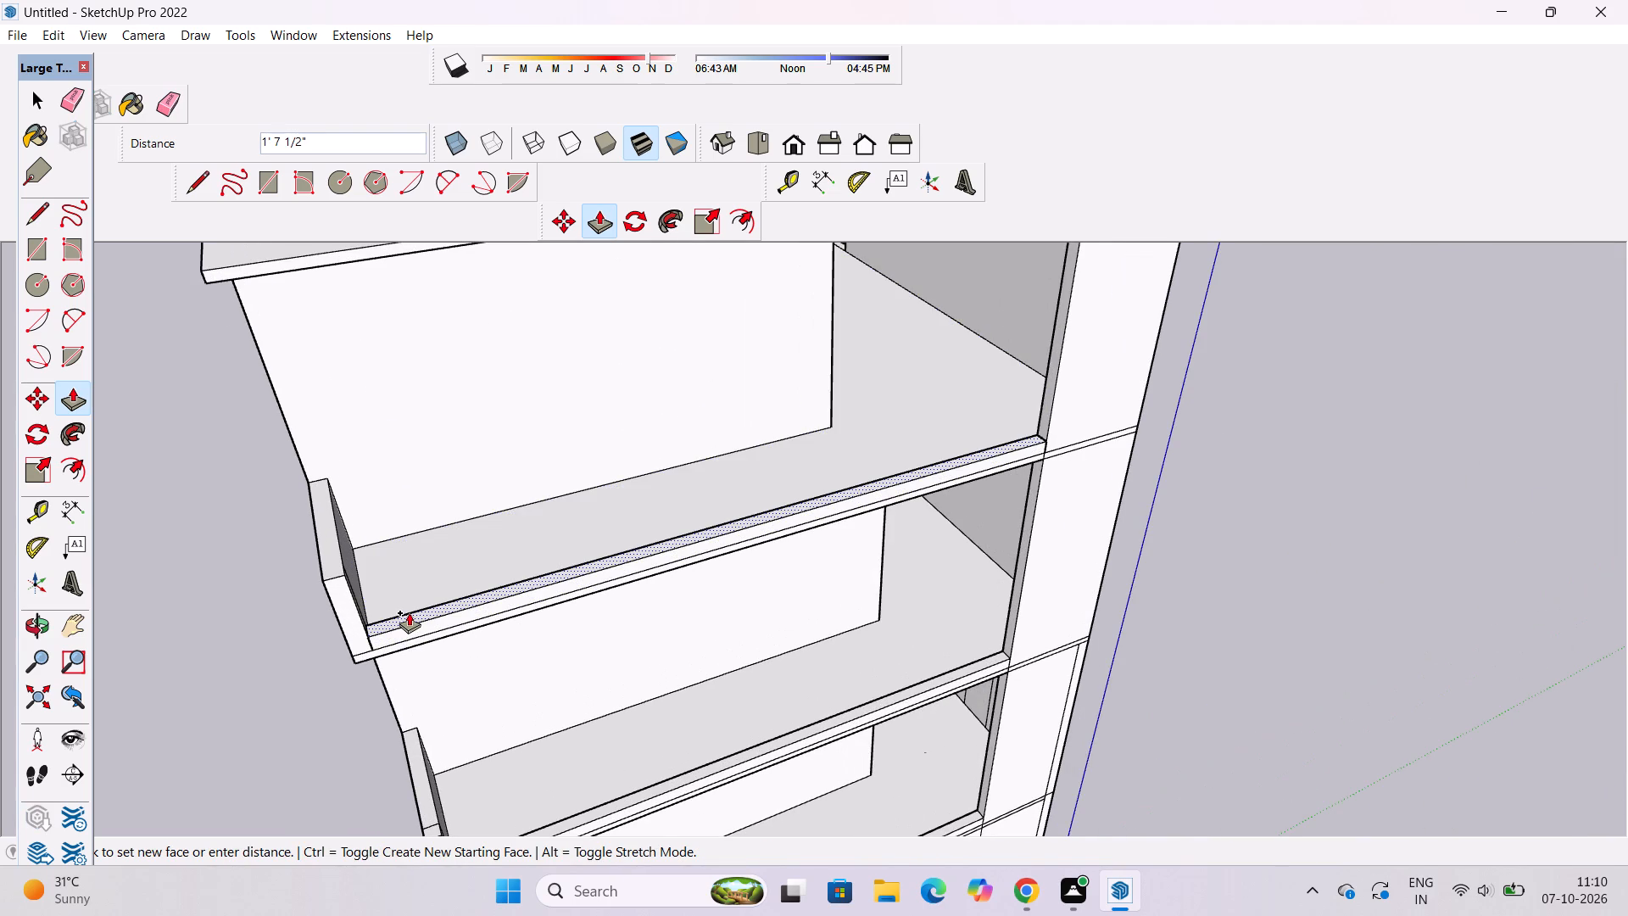
pyautogui.write("2'")
pyautogui.press('Return')
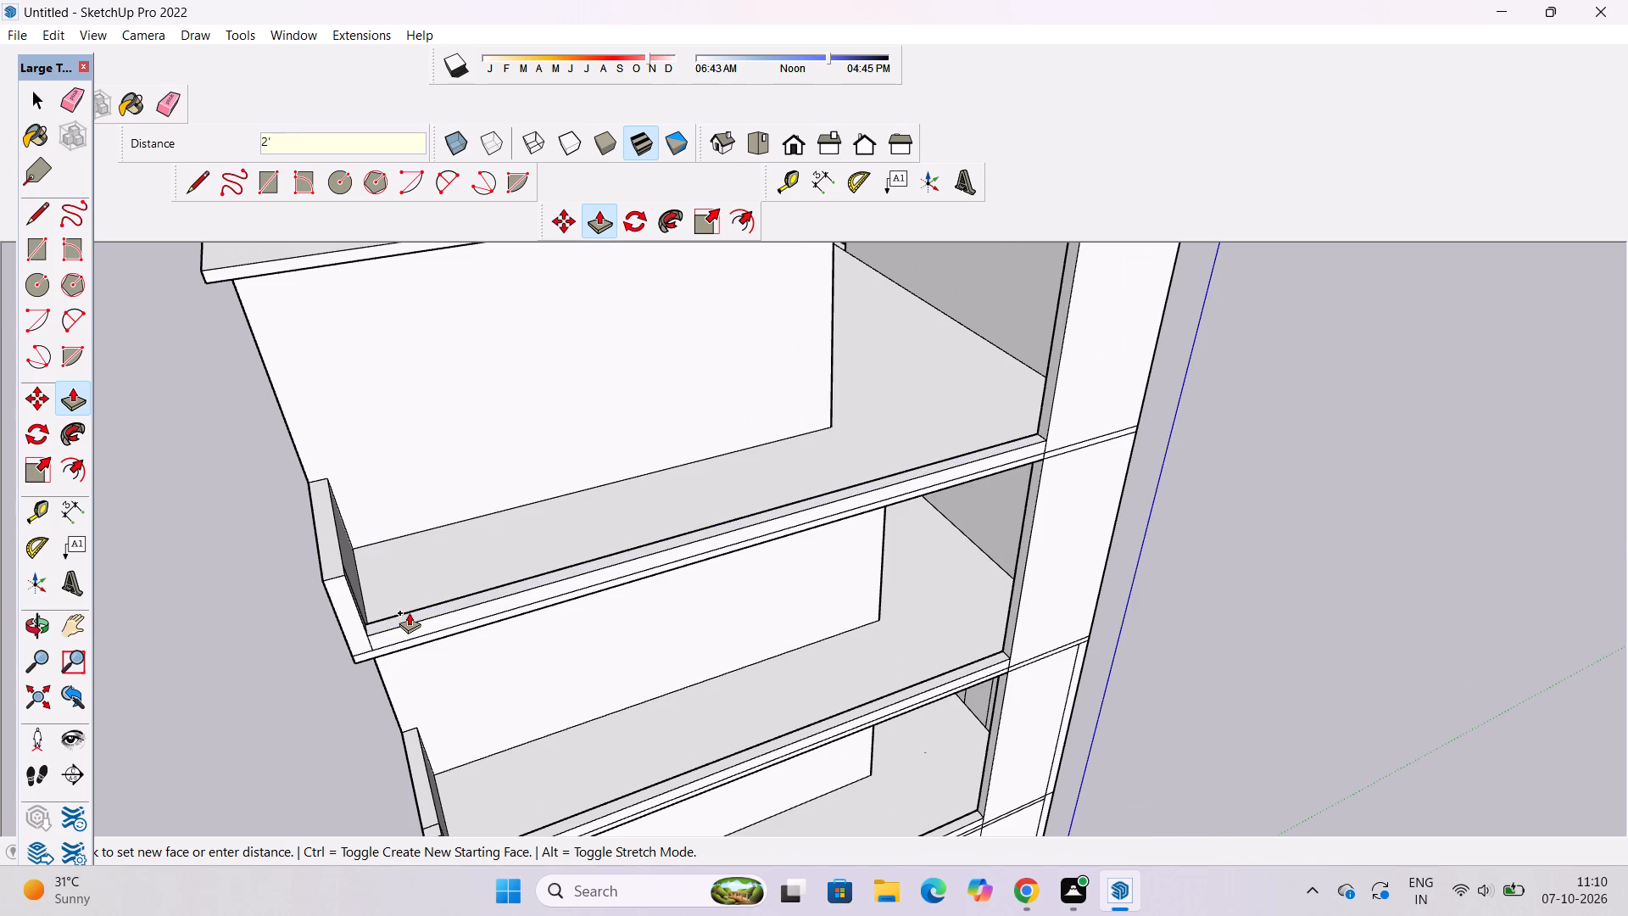
# Examine the building from all sides, comparing the terrace slab's open corners with the columns and balconies of the floors below.
pyautogui.press('o')
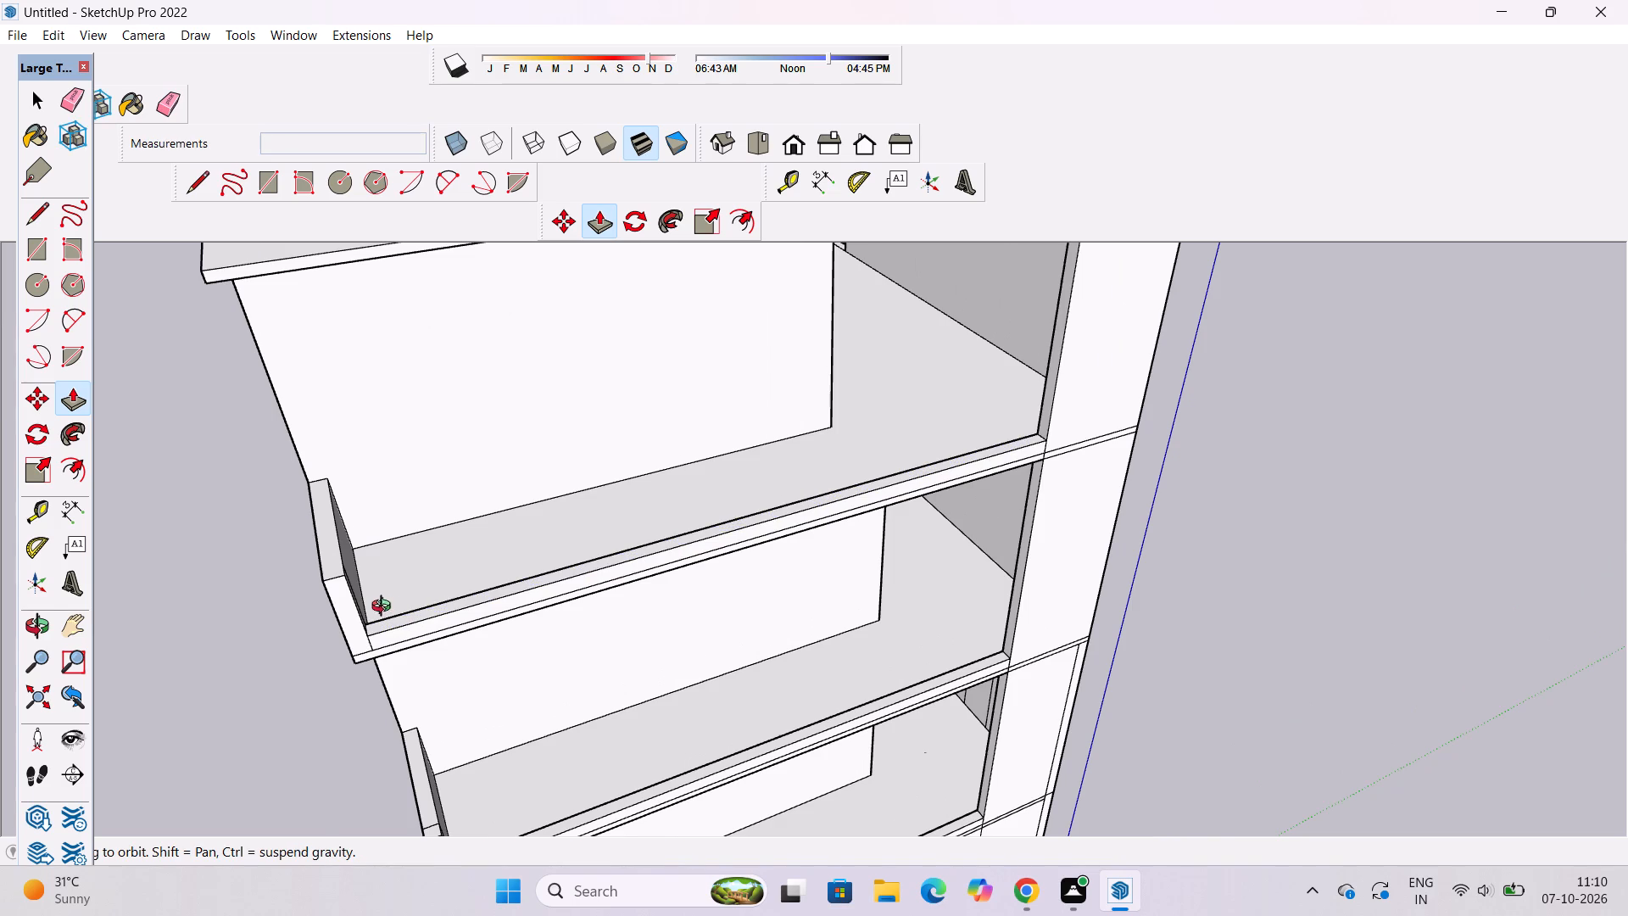
pyautogui.scroll(-5, 385, 608)
pyautogui.moveTo(628, 548); pyautogui.dragTo(154, 613)
pyautogui.scroll(3, 666, 457)
pyautogui.keyDown('shift'); pyautogui.moveTo(694, 461); pyautogui.dragTo(702, 619); pyautogui.keyUp('shift')
pyautogui.moveTo(703, 621); pyautogui.dragTo(548, 578)
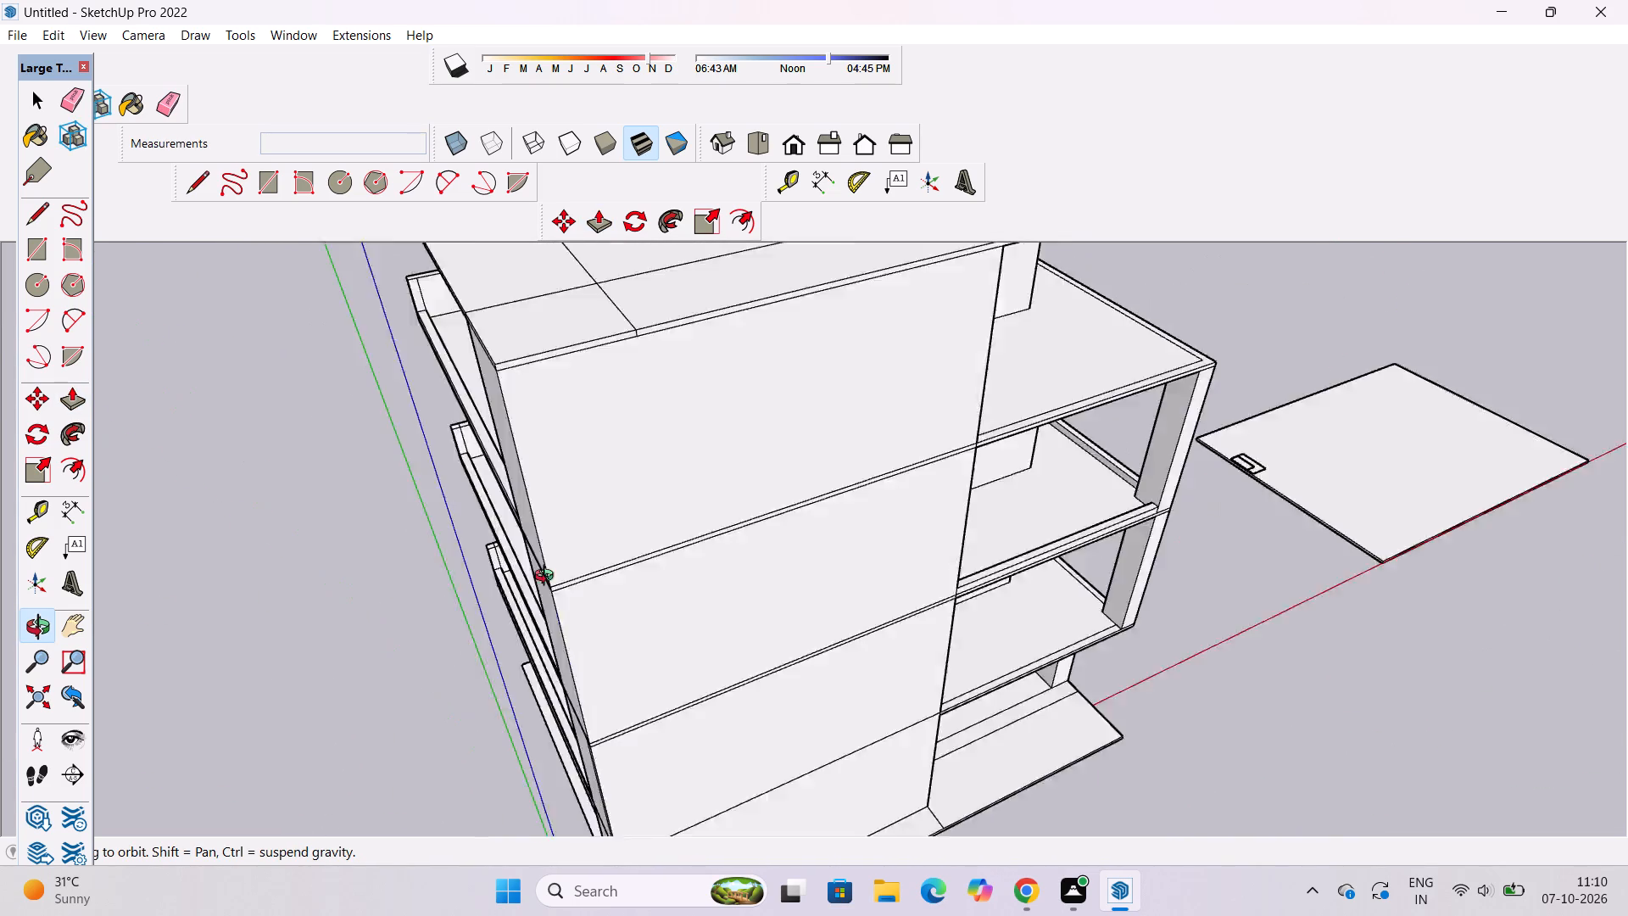
pyautogui.moveTo(548, 578); pyautogui.dragTo(468, 548)
pyautogui.scroll(3, 716, 500)
pyautogui.moveTo(780, 487); pyautogui.dragTo(547, 537)
pyautogui.scroll(-6, 547, 537)
pyautogui.moveTo(911, 585); pyautogui.dragTo(827, 444)
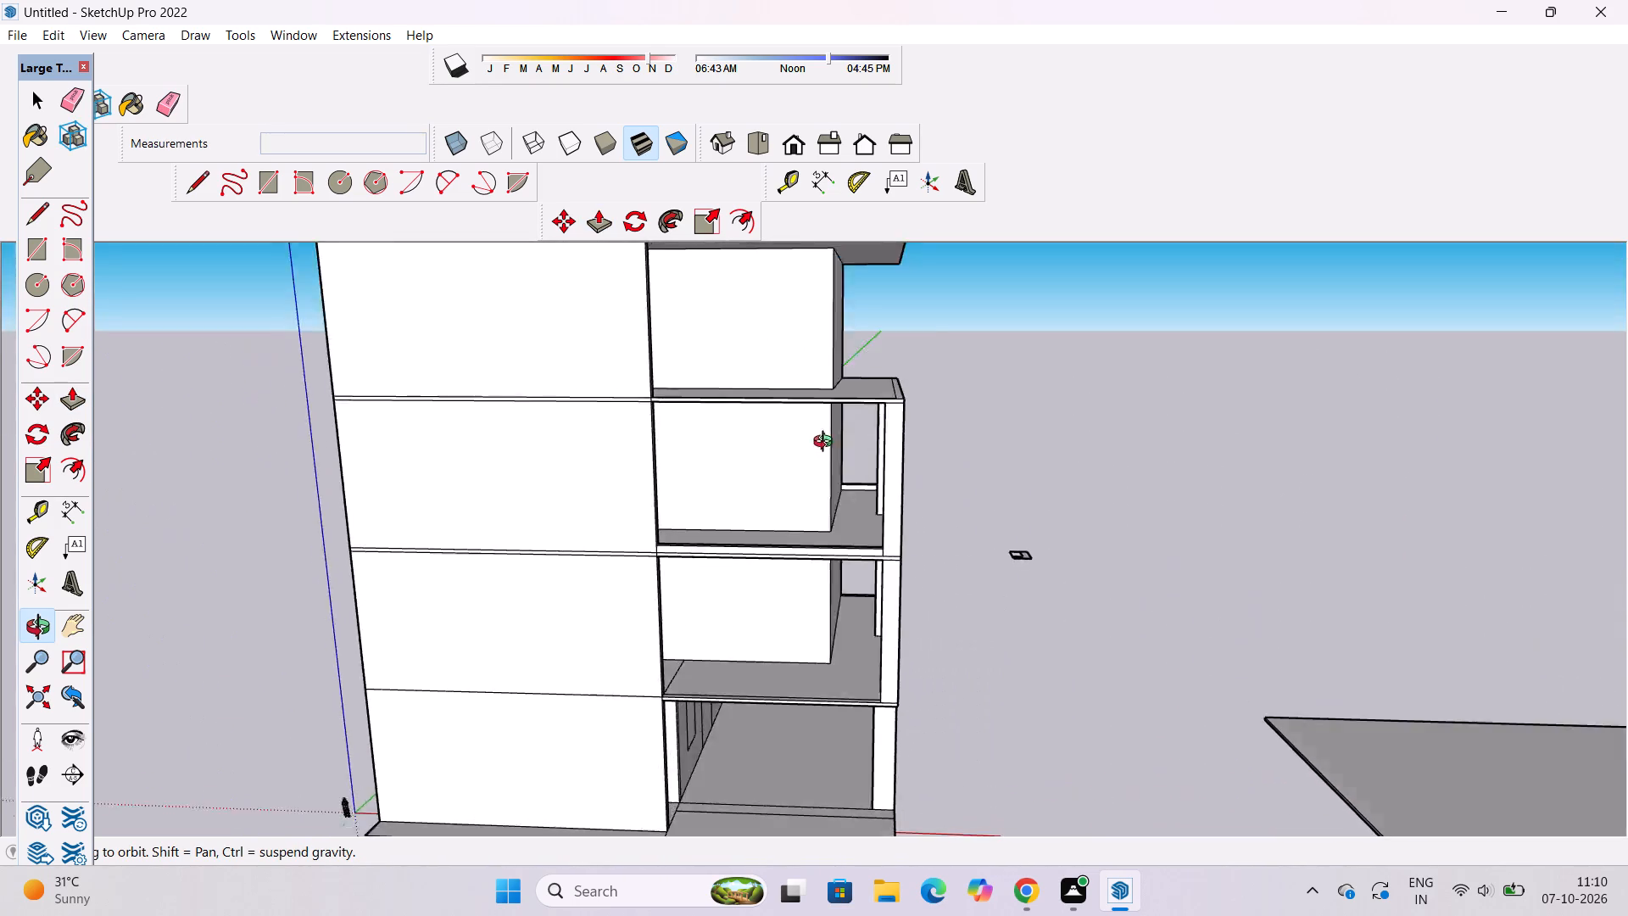
pyautogui.moveTo(827, 444); pyautogui.dragTo(193, 504)
pyautogui.moveTo(1001, 439); pyautogui.dragTo(1001, 461)
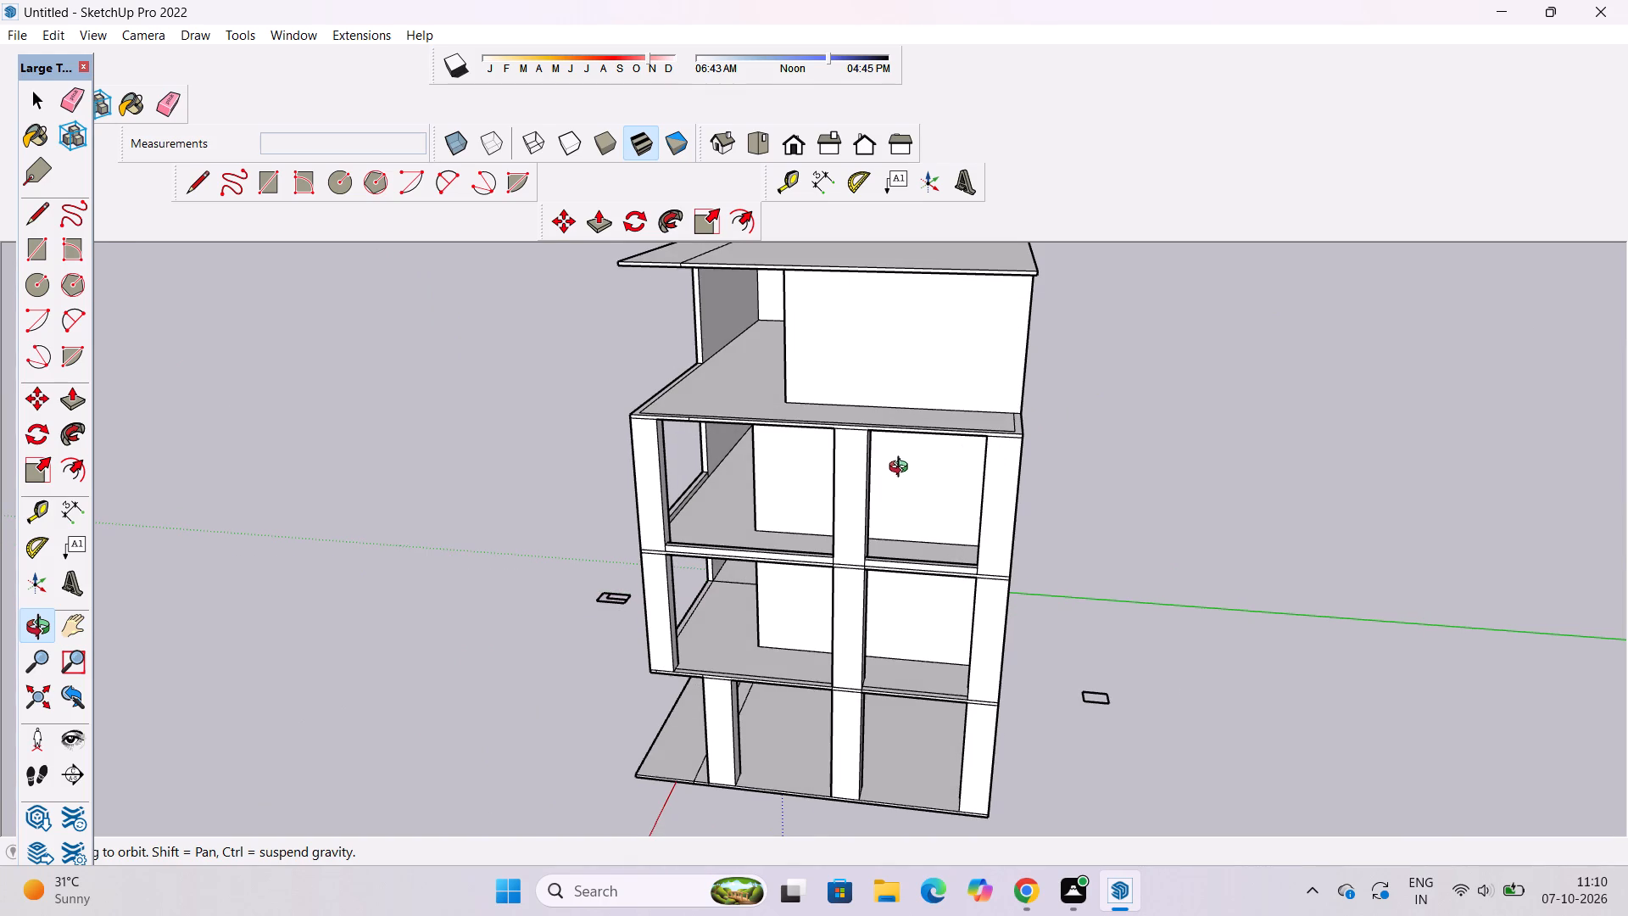
pyautogui.moveTo(900, 471); pyautogui.dragTo(1409, 497)
pyautogui.scroll(3, 973, 447)
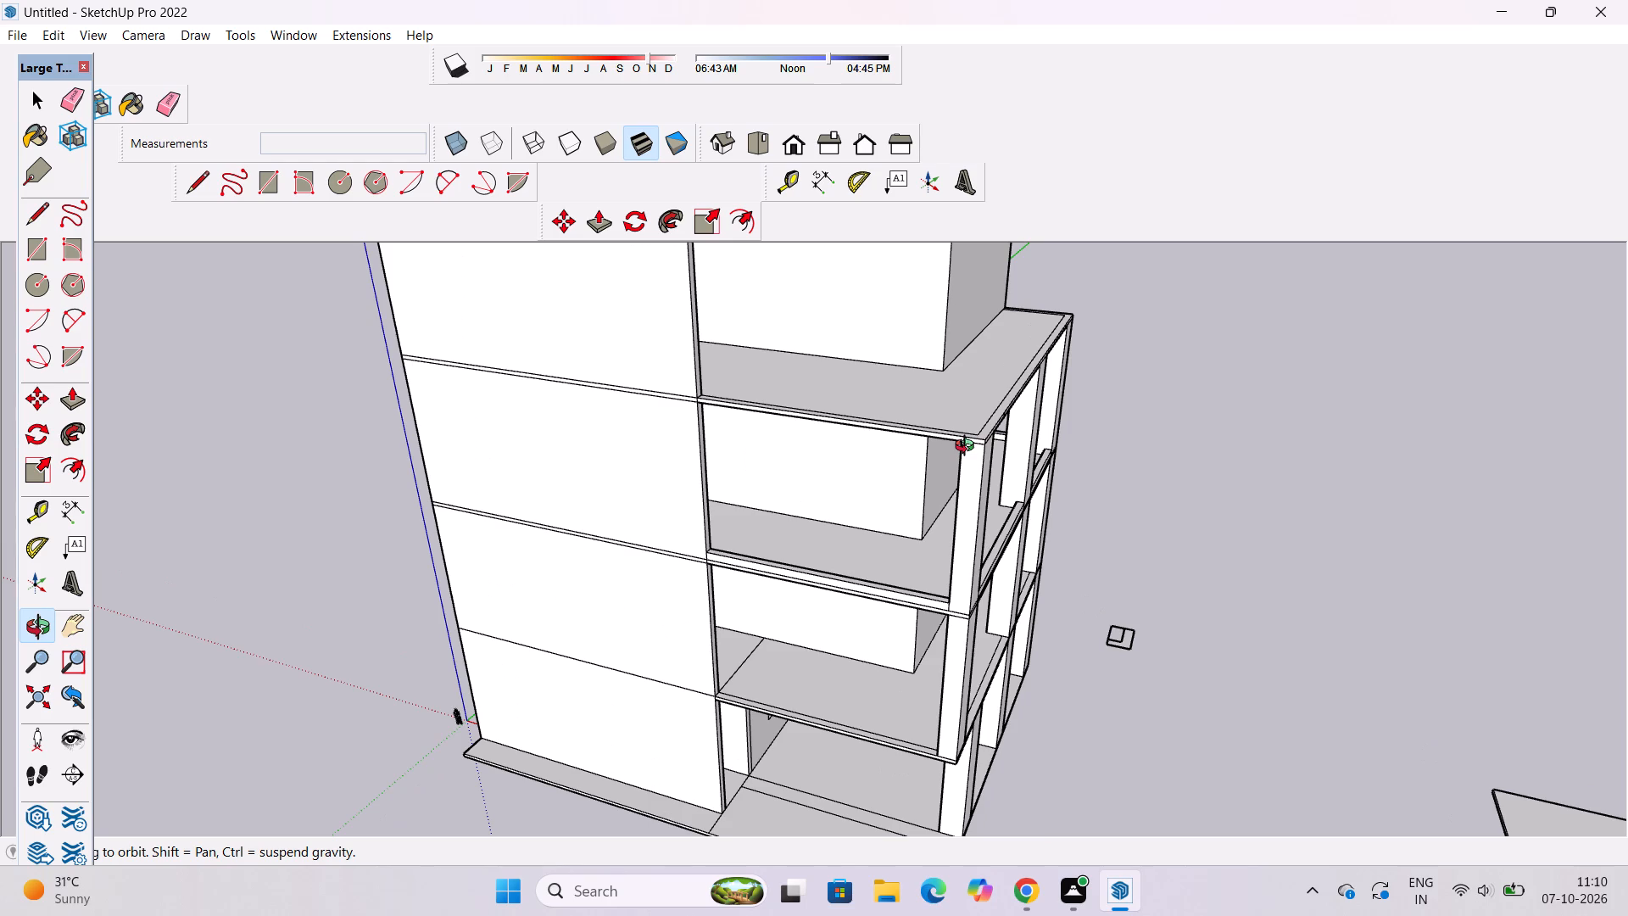
pyautogui.scroll(-6, 893, 402)
pyautogui.moveTo(829, 519); pyautogui.dragTo(938, 572)
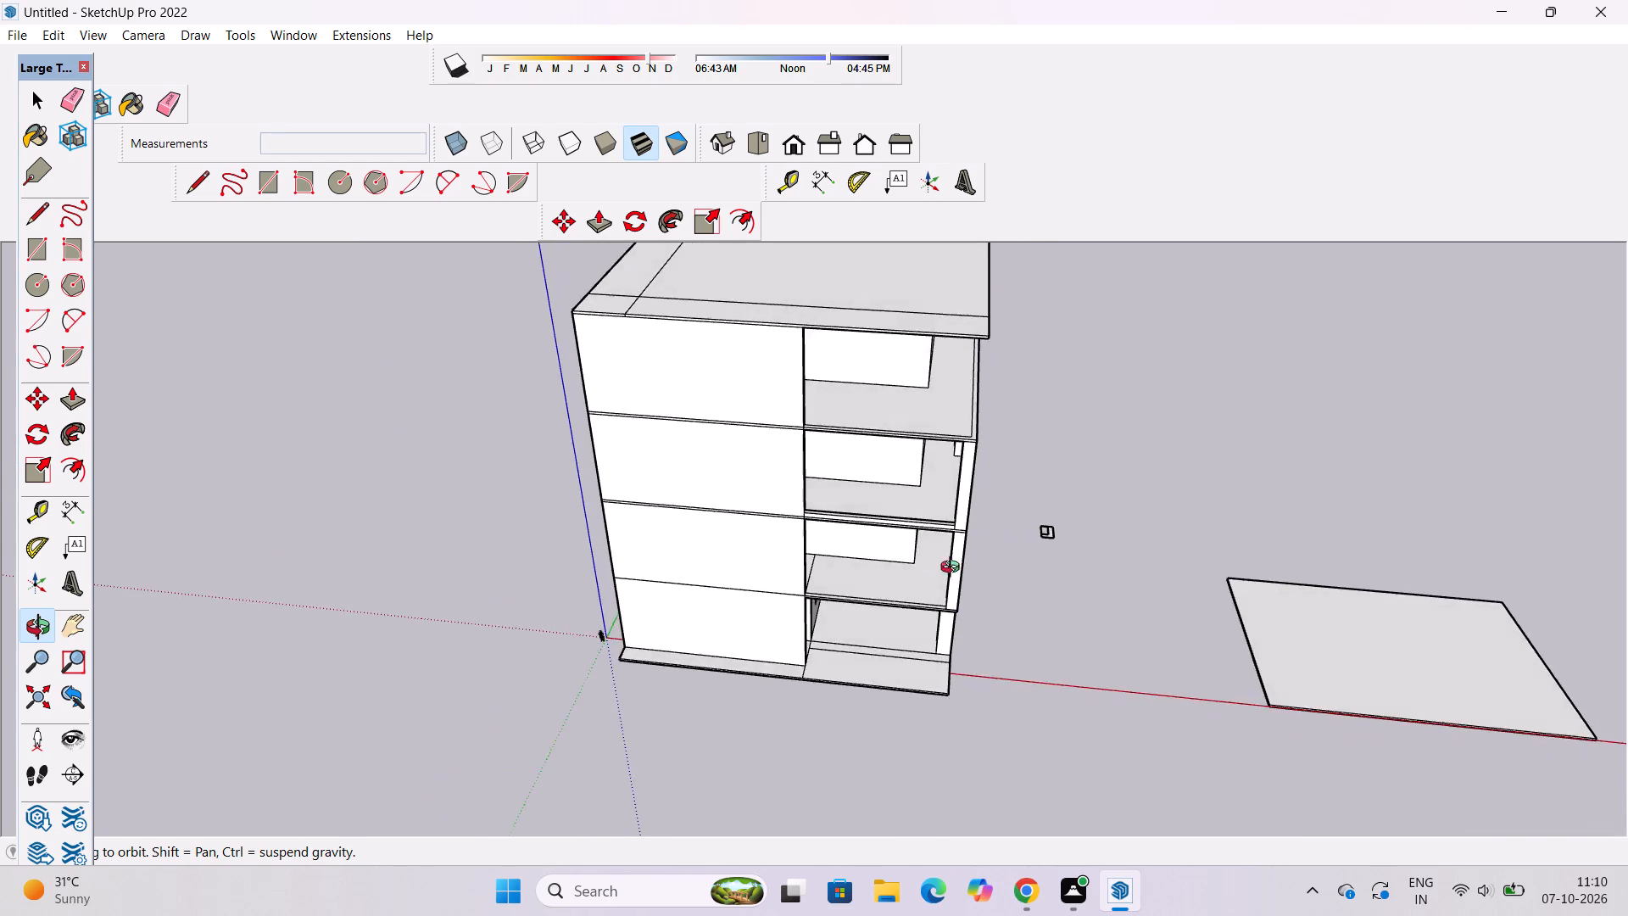
pyautogui.scroll(4, 974, 411)
pyautogui.keyDown('shift'); pyautogui.moveTo(968, 411); pyautogui.dragTo(846, 641); pyautogui.keyUp('shift')
pyautogui.scroll(4, 845, 640)
pyautogui.moveTo(861, 650); pyautogui.dragTo(805, 549)
pyautogui.scroll(3, 867, 418)
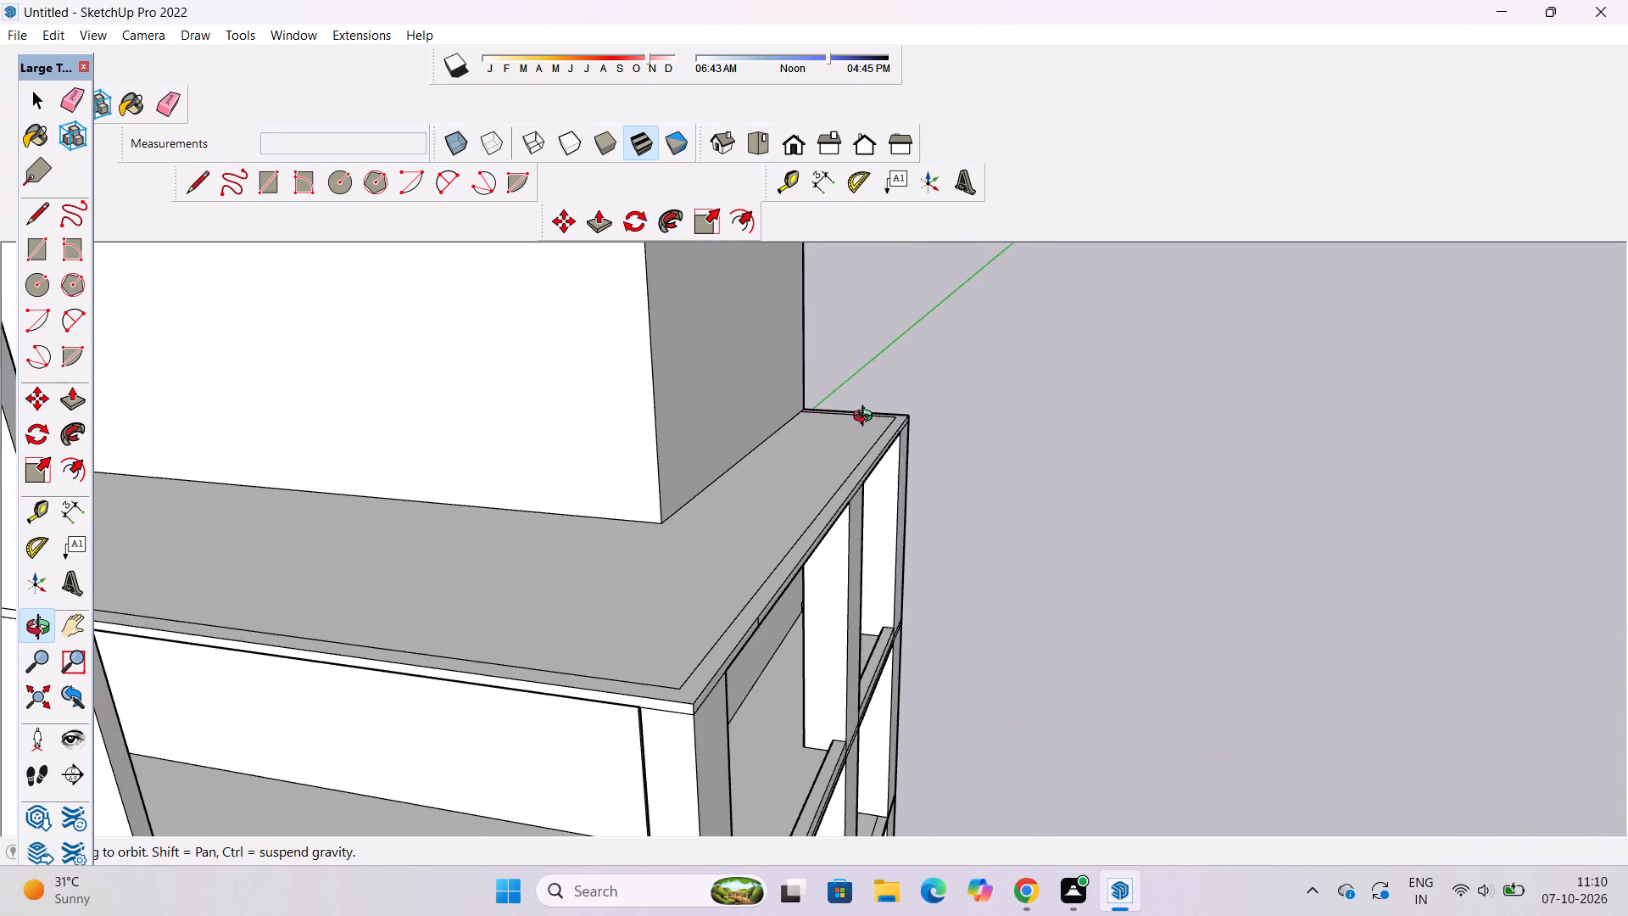
pyautogui.scroll(4, 867, 418)
pyautogui.moveTo(899, 455); pyautogui.dragTo(907, 500)
pyautogui.scroll(-7, 848, 431)
pyautogui.moveTo(819, 502); pyautogui.dragTo(843, 419)
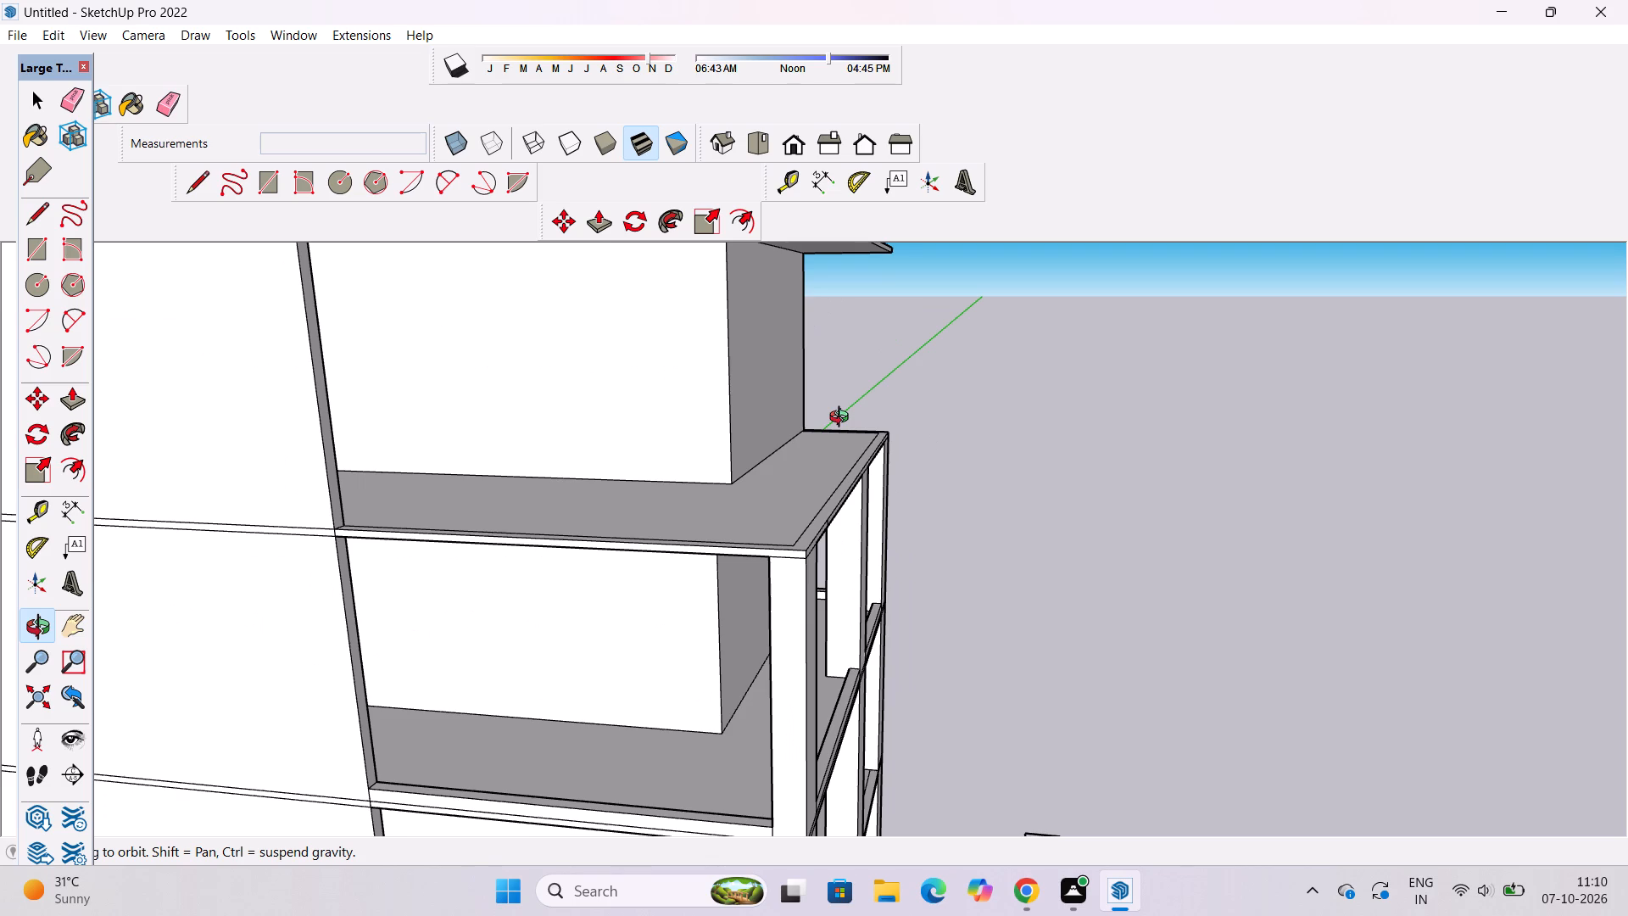
pyautogui.scroll(-4, 843, 419)
pyautogui.moveTo(787, 486); pyautogui.dragTo(891, 510)
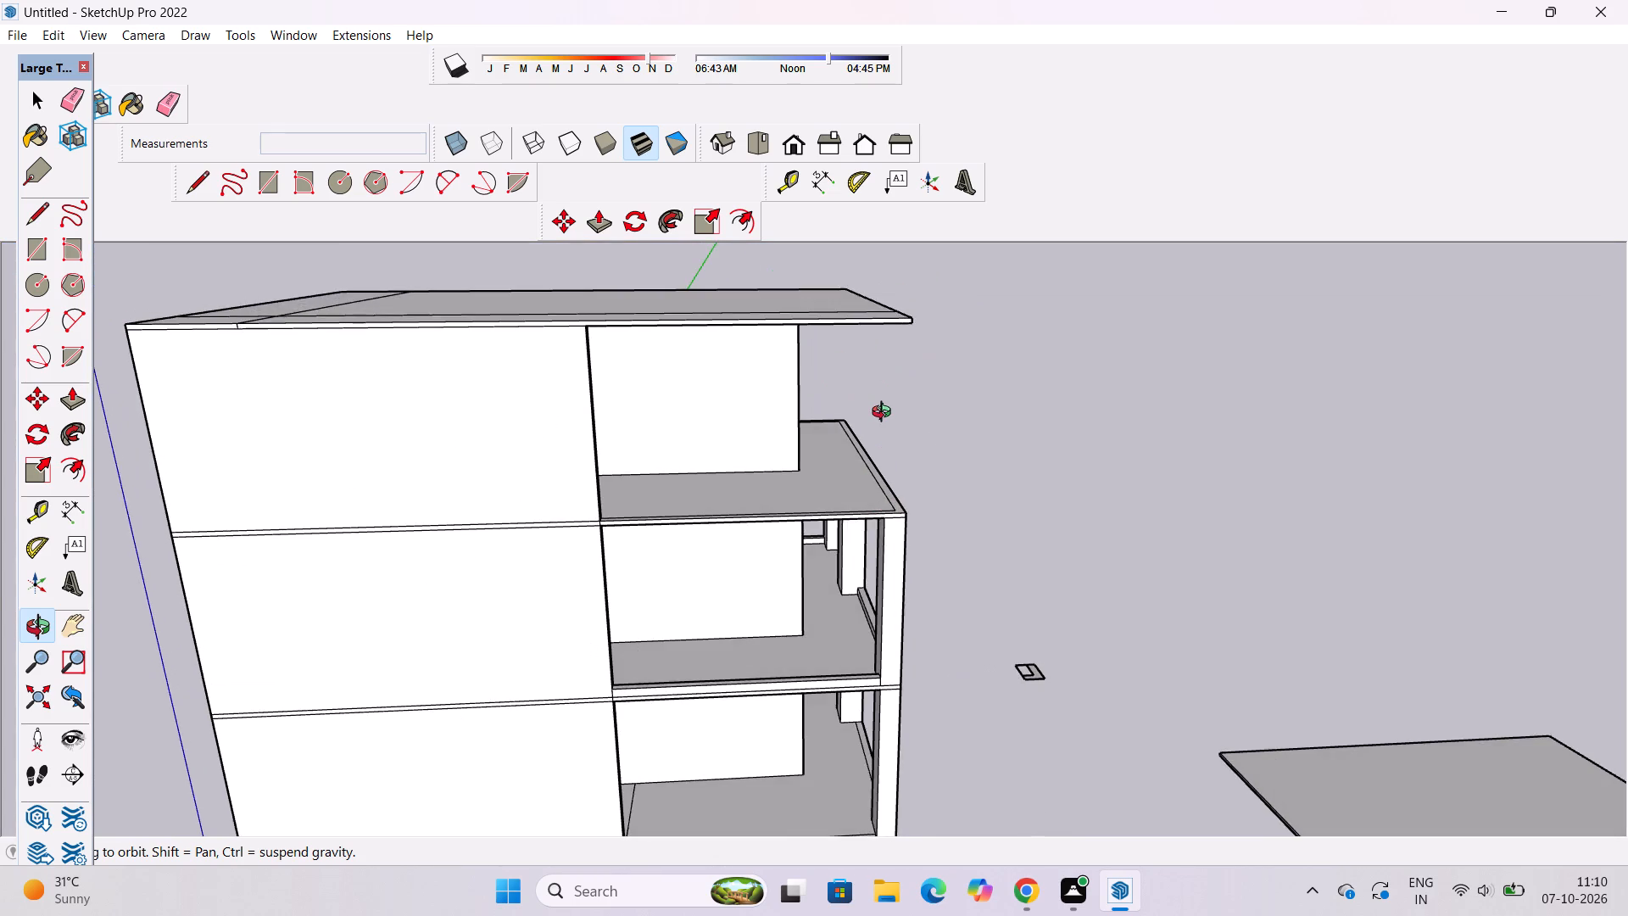
pyautogui.scroll(4, 885, 414)
pyautogui.moveTo(902, 479); pyautogui.dragTo(475, 417)
pyautogui.moveTo(475, 417); pyautogui.dragTo(964, 363)
pyautogui.click(964, 363)
pyautogui.moveTo(964, 363); pyautogui.dragTo(513, 448)
pyautogui.scroll(-6, 618, 368)
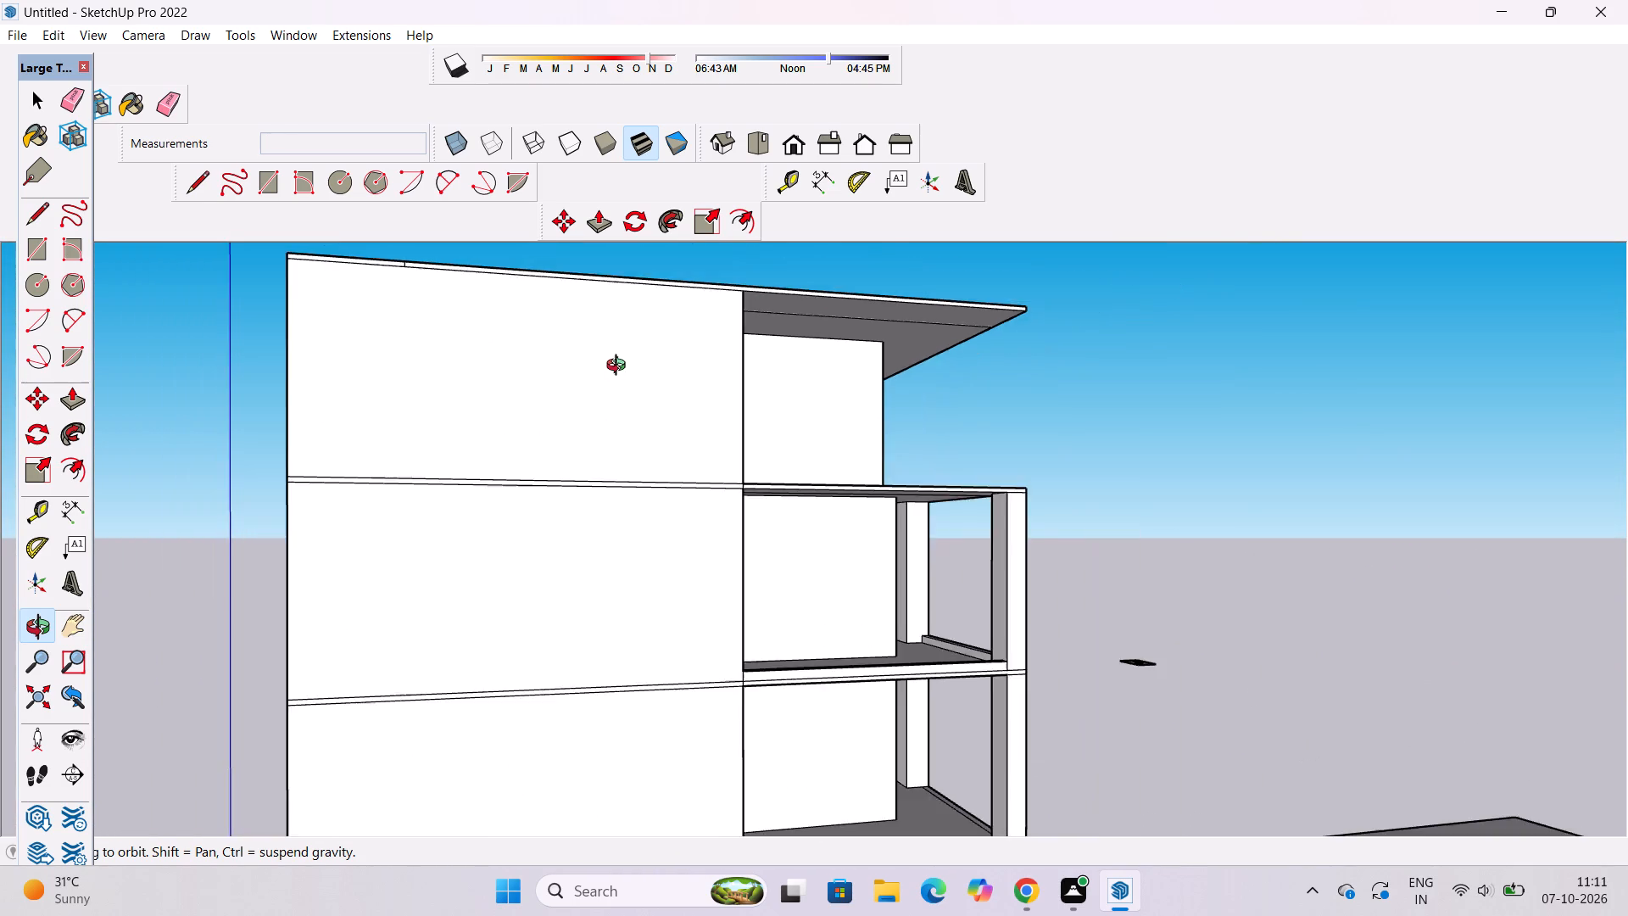
pyautogui.scroll(-5, 620, 367)
pyautogui.moveTo(1118, 415); pyautogui.dragTo(564, 469)
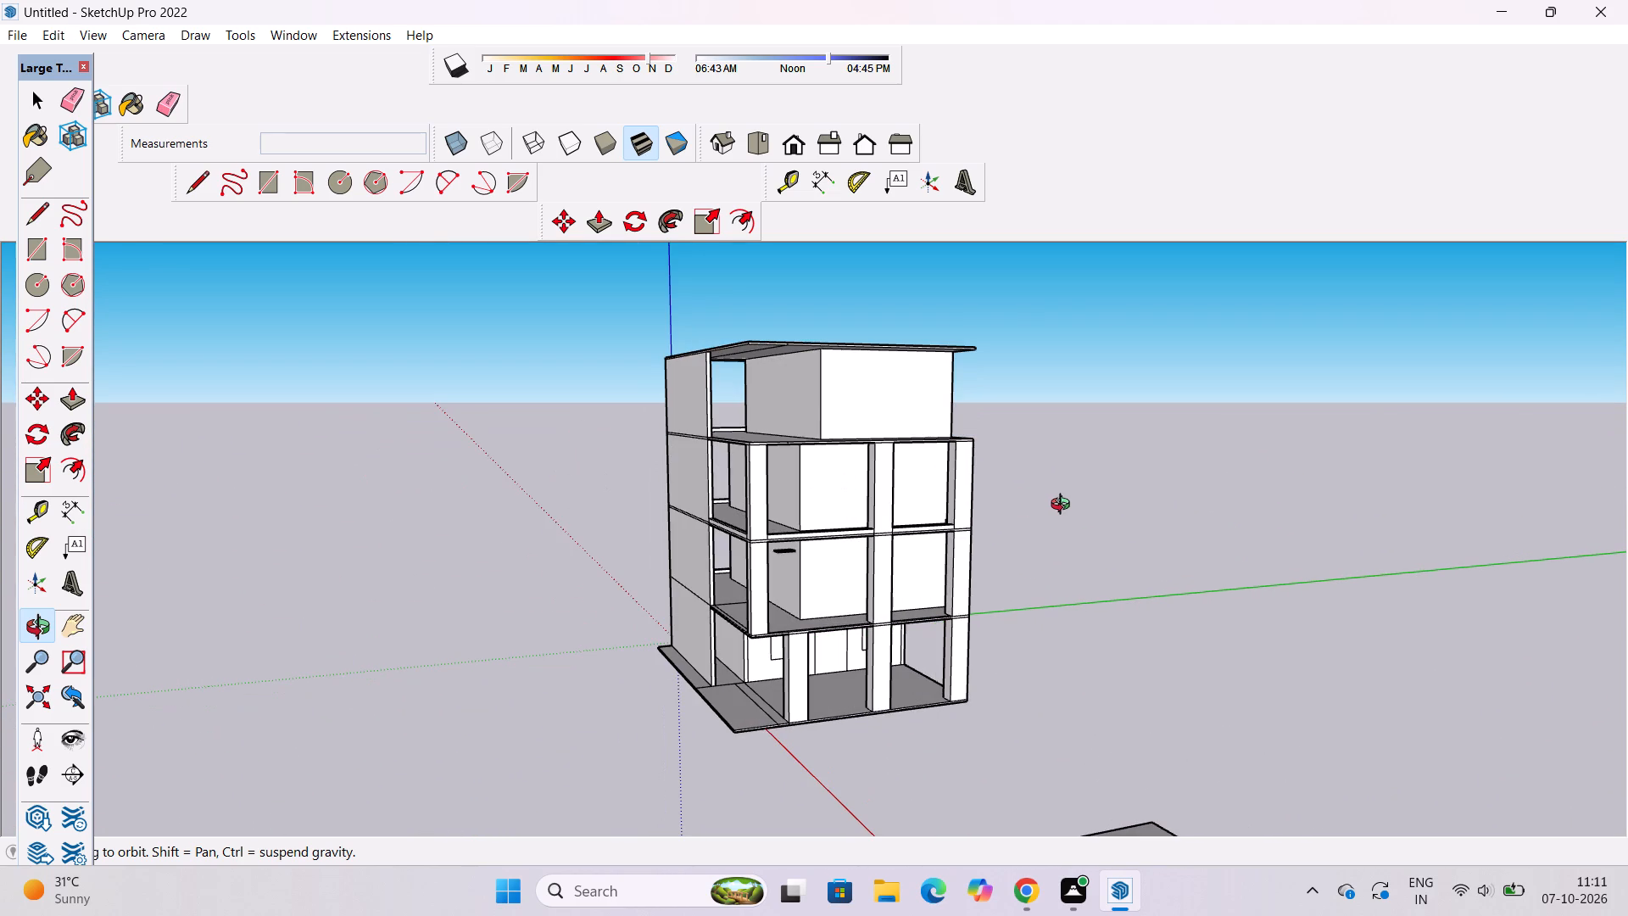
pyautogui.scroll(5, 1068, 506)
pyautogui.moveTo(459, 546); pyautogui.dragTo(972, 589)
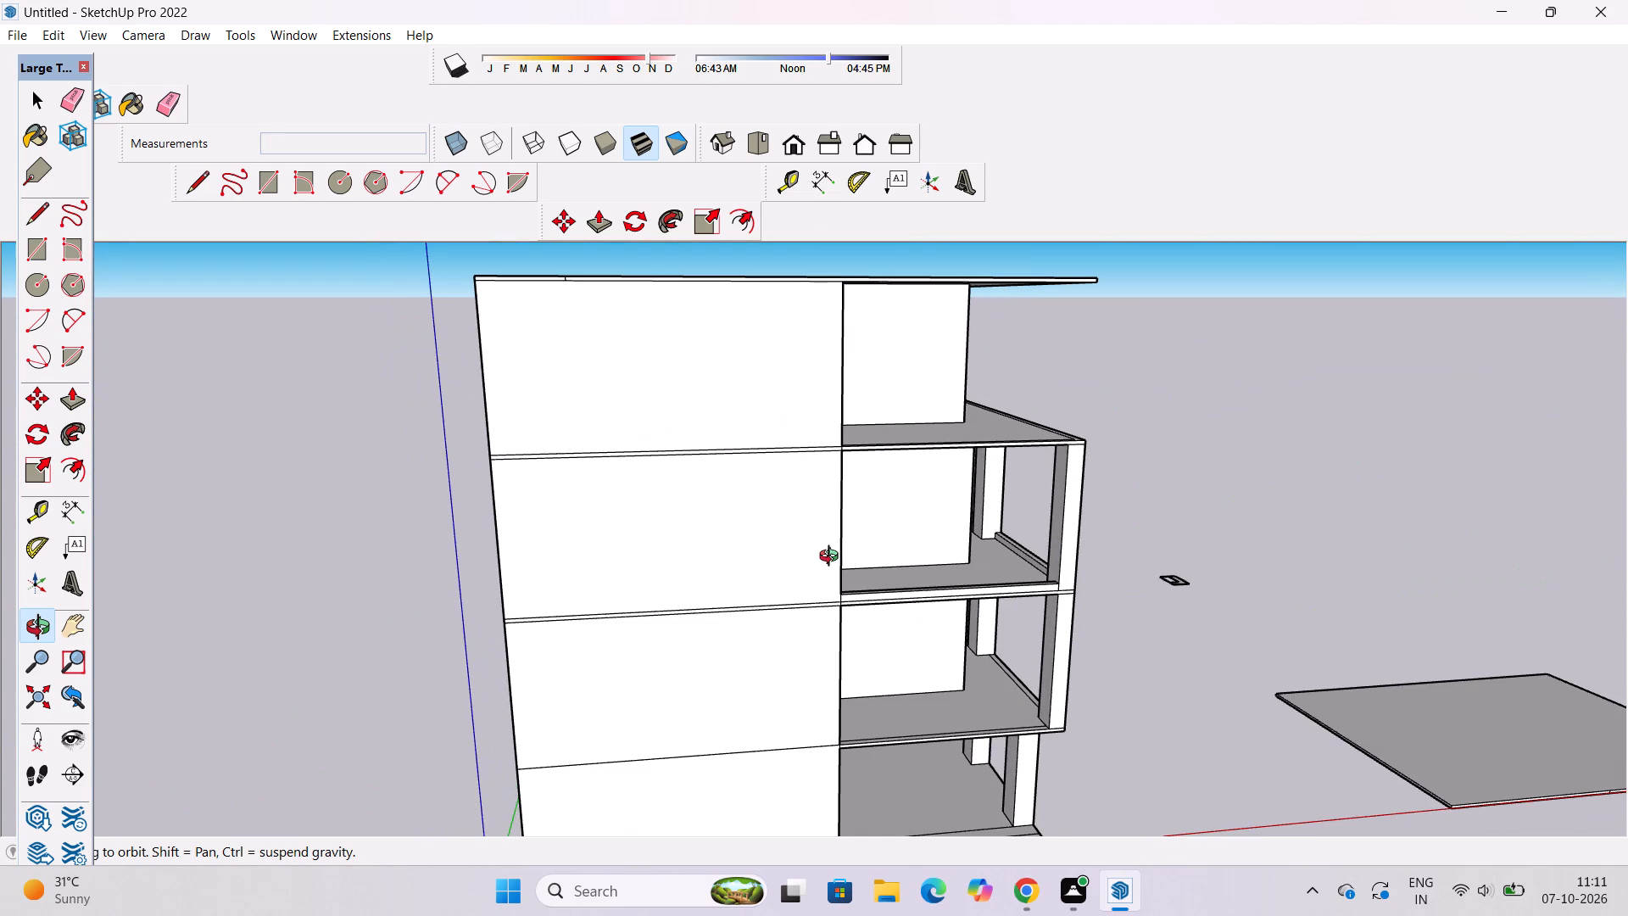
pyautogui.moveTo(819, 571); pyautogui.dragTo(794, 480)
pyautogui.moveTo(644, 522); pyautogui.dragTo(722, 484)
pyautogui.scroll(-7, 722, 484)
pyautogui.moveTo(691, 534); pyautogui.dragTo(751, 569)
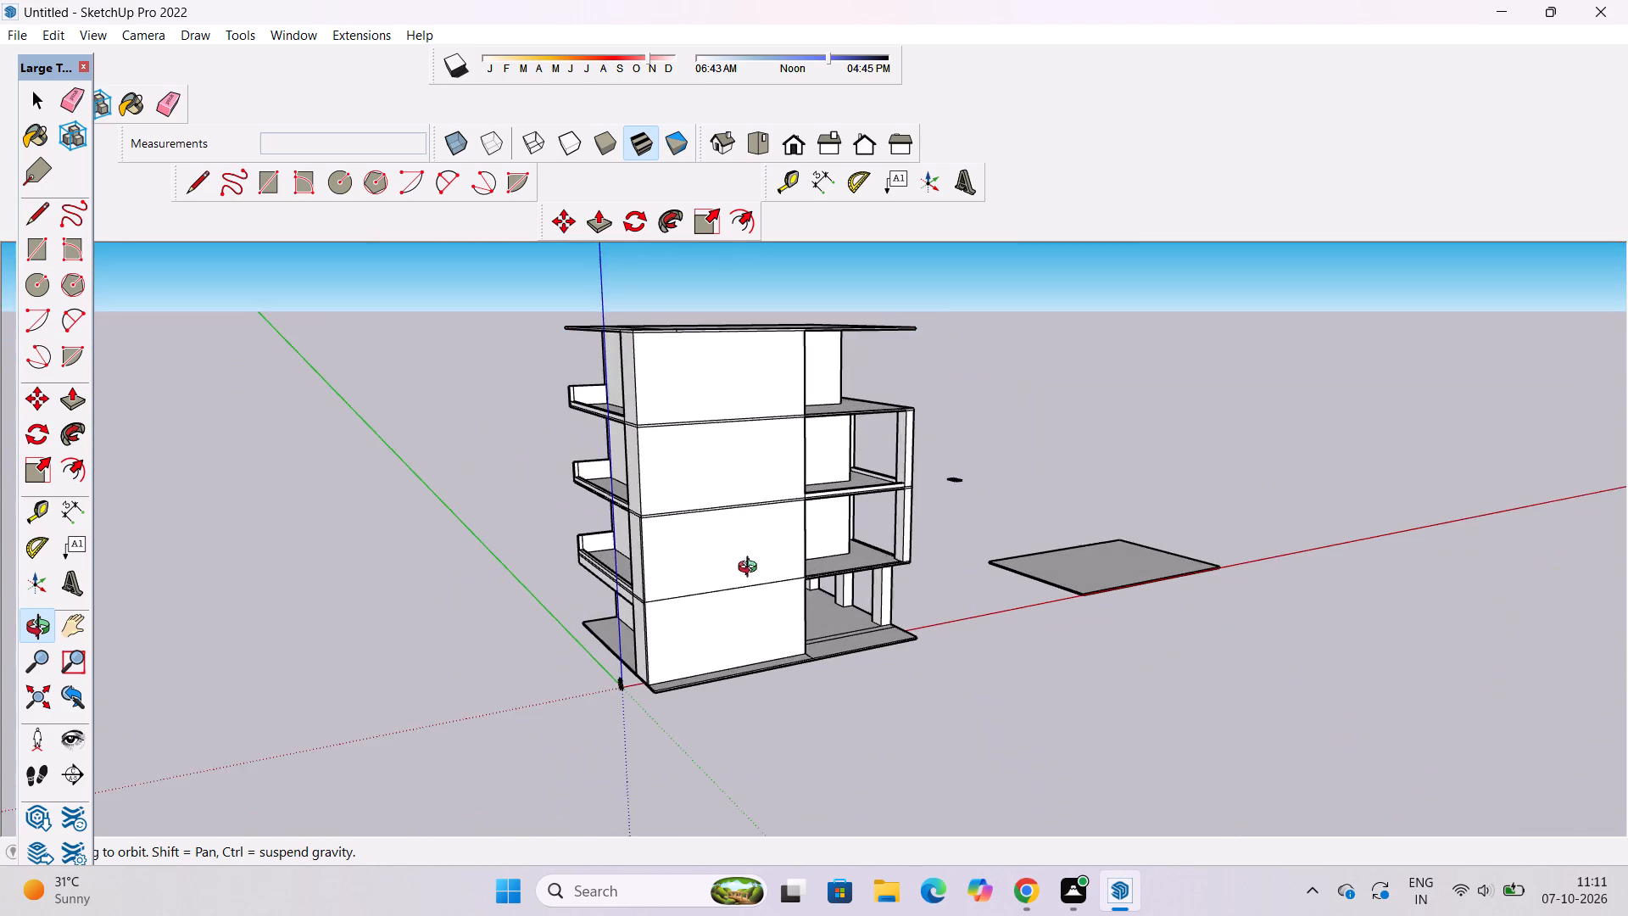
pyautogui.moveTo(751, 569); pyautogui.dragTo(768, 588)
pyautogui.scroll(3, 725, 603)
pyautogui.keyDown('shift'); pyautogui.moveTo(708, 619); pyautogui.dragTo(708, 517); pyautogui.keyUp('shift')
pyautogui.scroll(-7, 667, 534)
pyautogui.moveTo(667, 534); pyautogui.dragTo(682, 553)
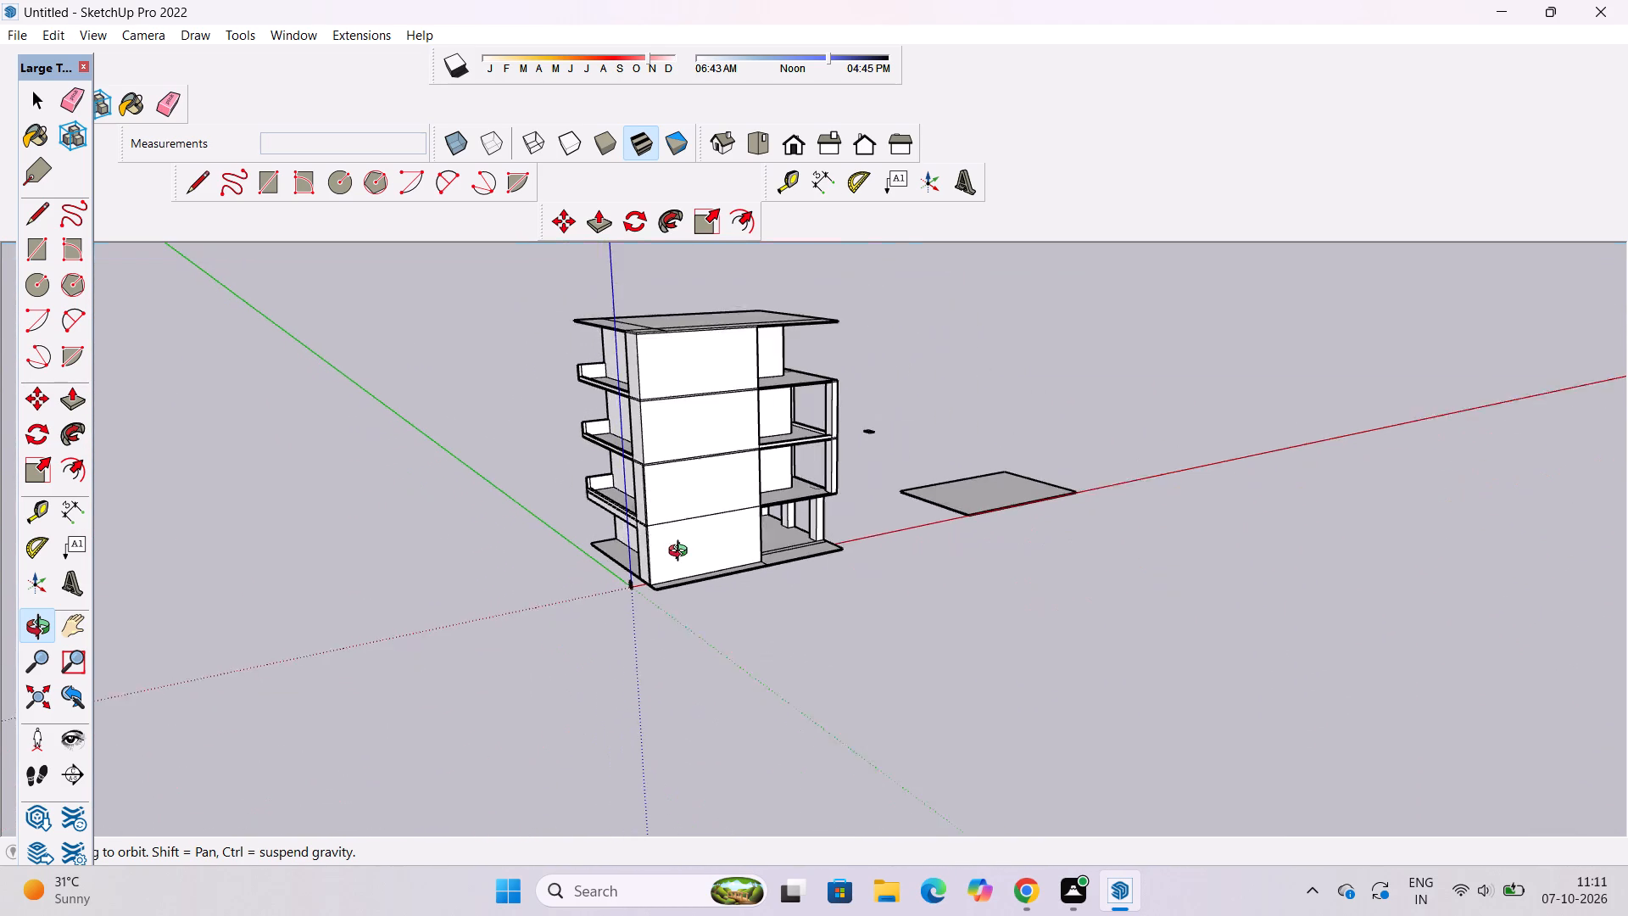
pyautogui.moveTo(682, 553); pyautogui.dragTo(694, 570)
pyautogui.scroll(3, 680, 547)
pyautogui.keyDown('shift'); pyautogui.moveTo(680, 547); pyautogui.dragTo(694, 659); pyautogui.keyUp('shift')
pyautogui.moveTo(692, 668); pyautogui.dragTo(701, 565)
pyautogui.scroll(5, 701, 565)
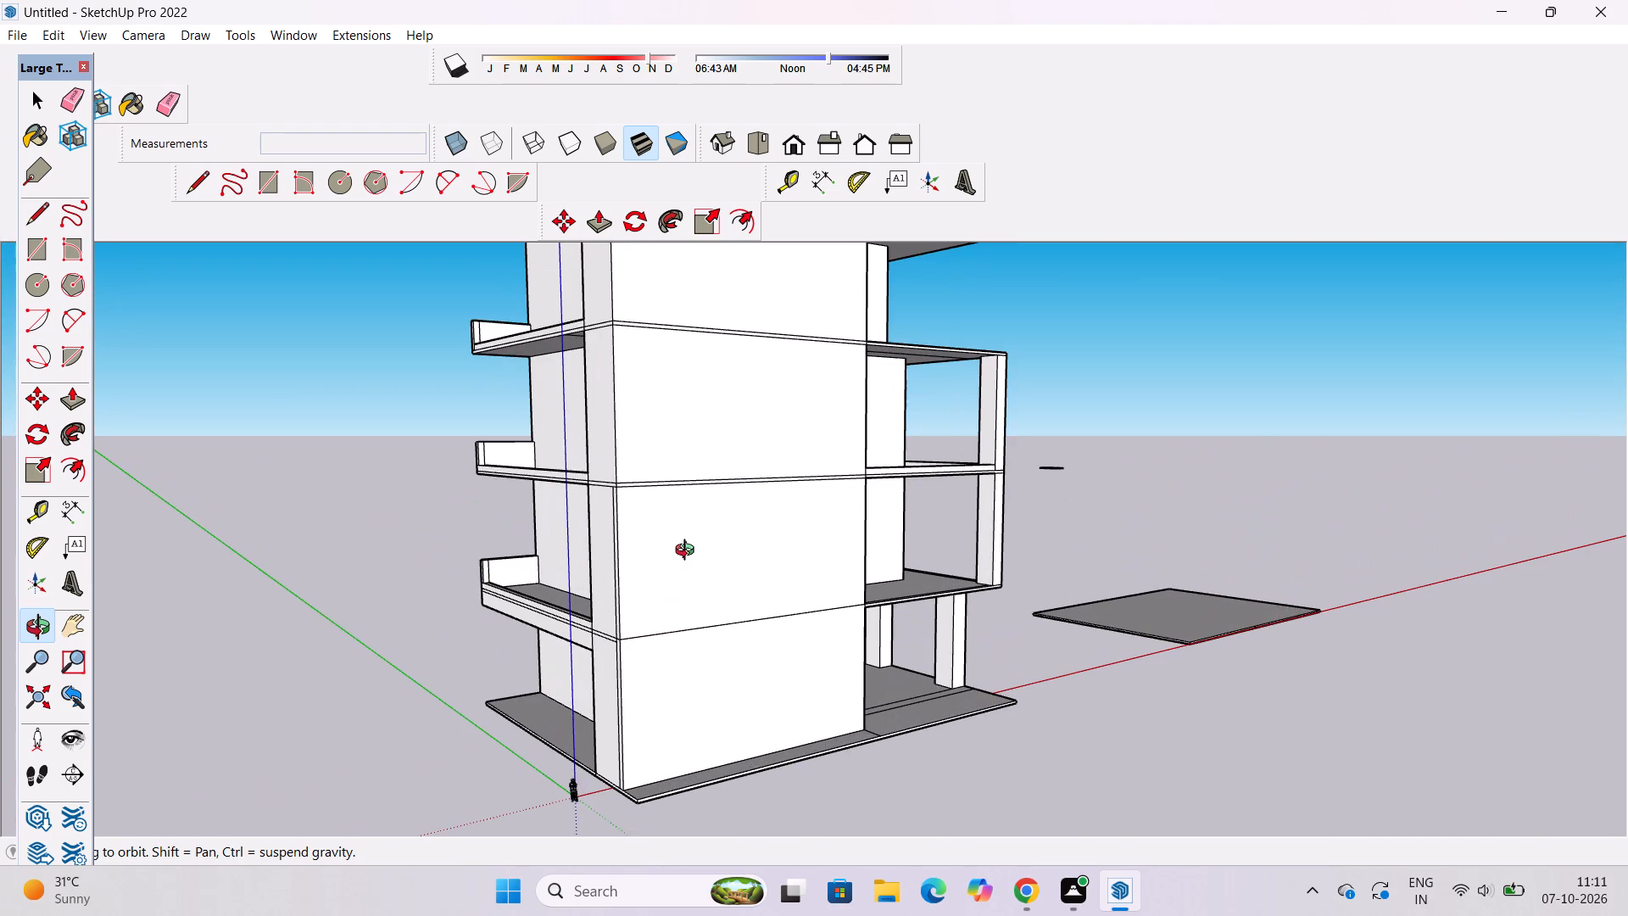
pyautogui.moveTo(769, 504); pyautogui.dragTo(720, 669)
pyautogui.moveTo(1080, 515); pyautogui.dragTo(725, 606)
pyautogui.scroll(1, 984, 471)
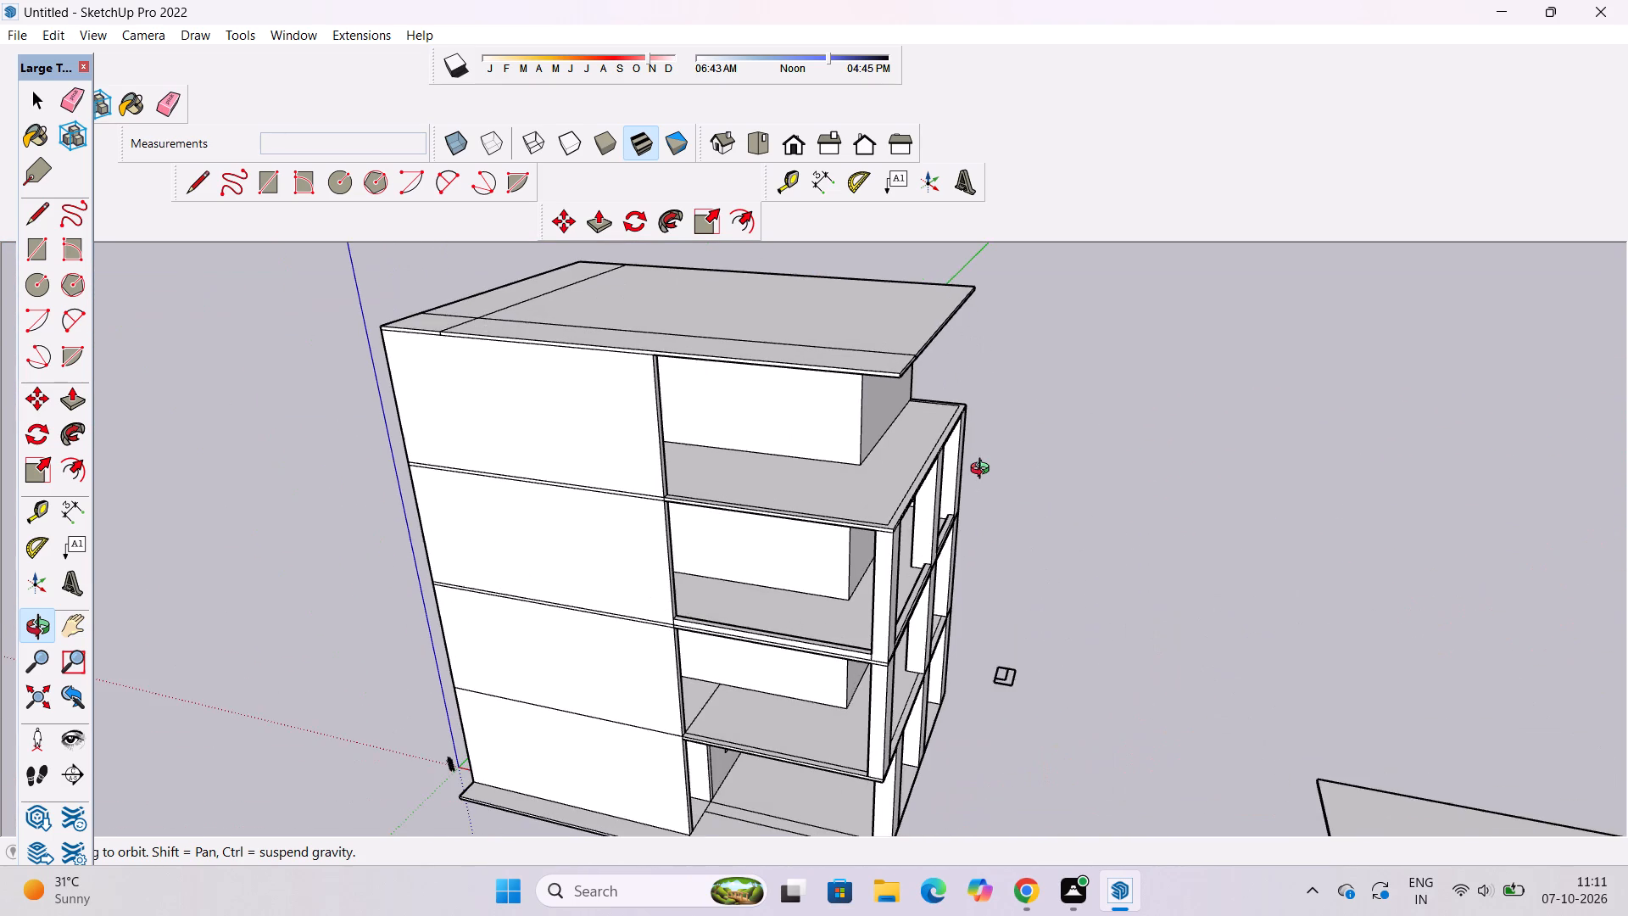
# Copy the loose rectangular column outline beside the building onto the terrace slab's outer corner above the end column farthest from the solid walls.
pyautogui.moveTo(984, 471); pyautogui.dragTo(722, 595)
pyautogui.scroll(4, 922, 486)
pyautogui.keyDown('shift'); pyautogui.moveTo(1004, 485); pyautogui.dragTo(824, 515); pyautogui.keyUp('shift')
pyautogui.keyDown('shift'); pyautogui.moveTo(968, 516); pyautogui.dragTo(928, 550); pyautogui.keyUp('shift')
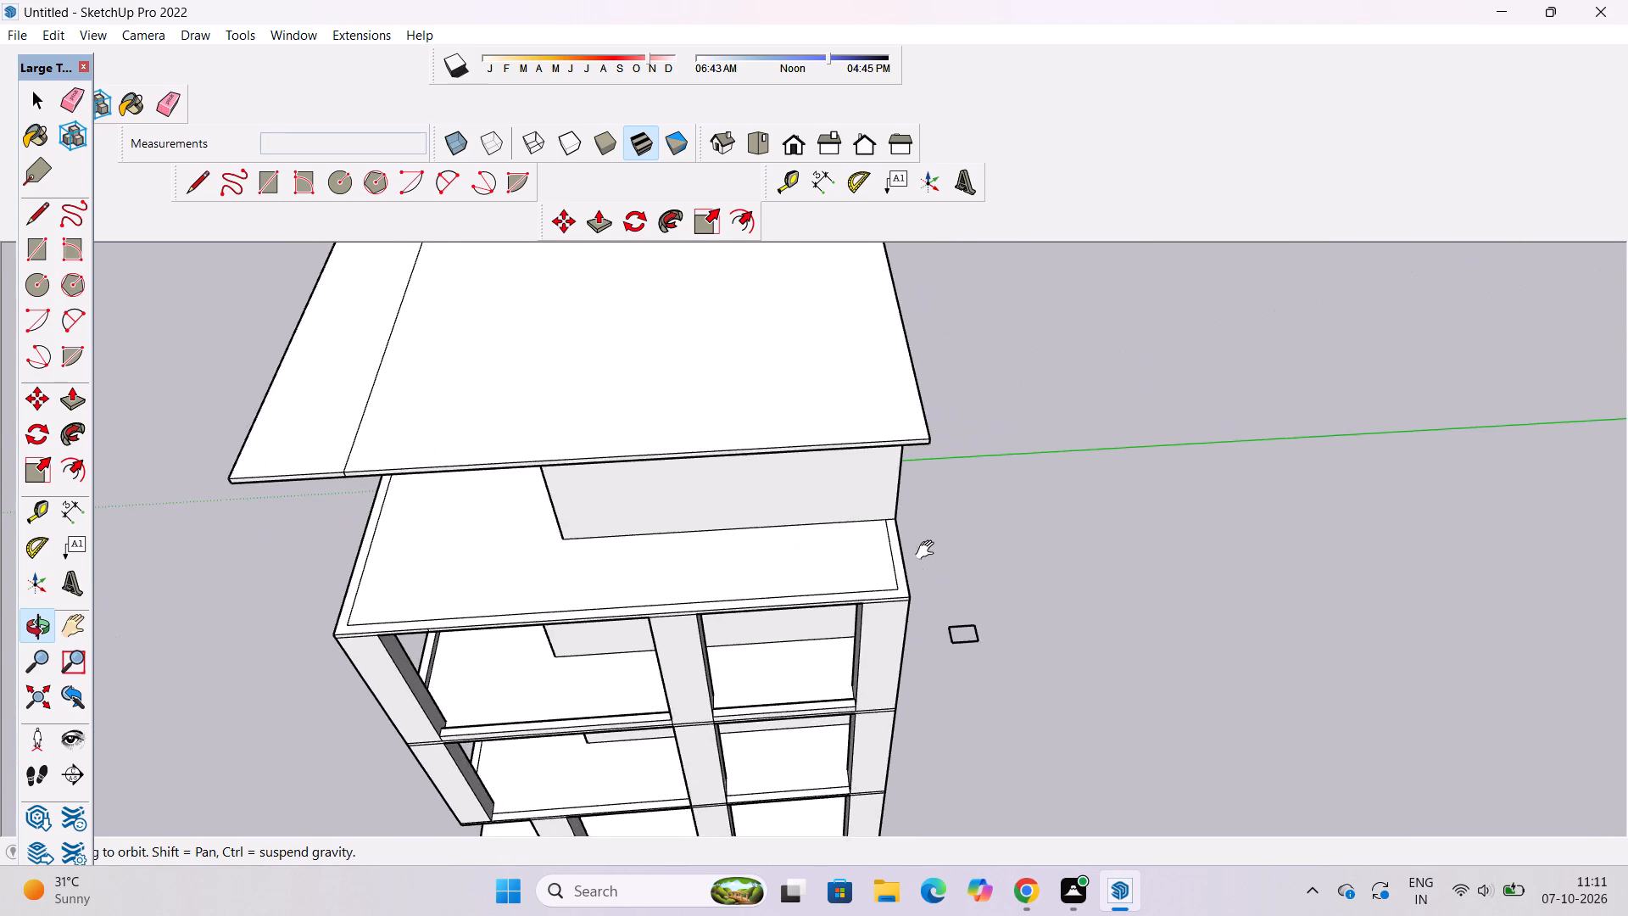
pyautogui.scroll(8, 907, 621)
pyautogui.keyDown('shift'); pyautogui.moveTo(843, 604); pyautogui.dragTo(801, 604); pyautogui.keyUp('shift')
pyautogui.keyDown('shift'); pyautogui.scroll(-3, 860, 550); pyautogui.keyUp('shift')
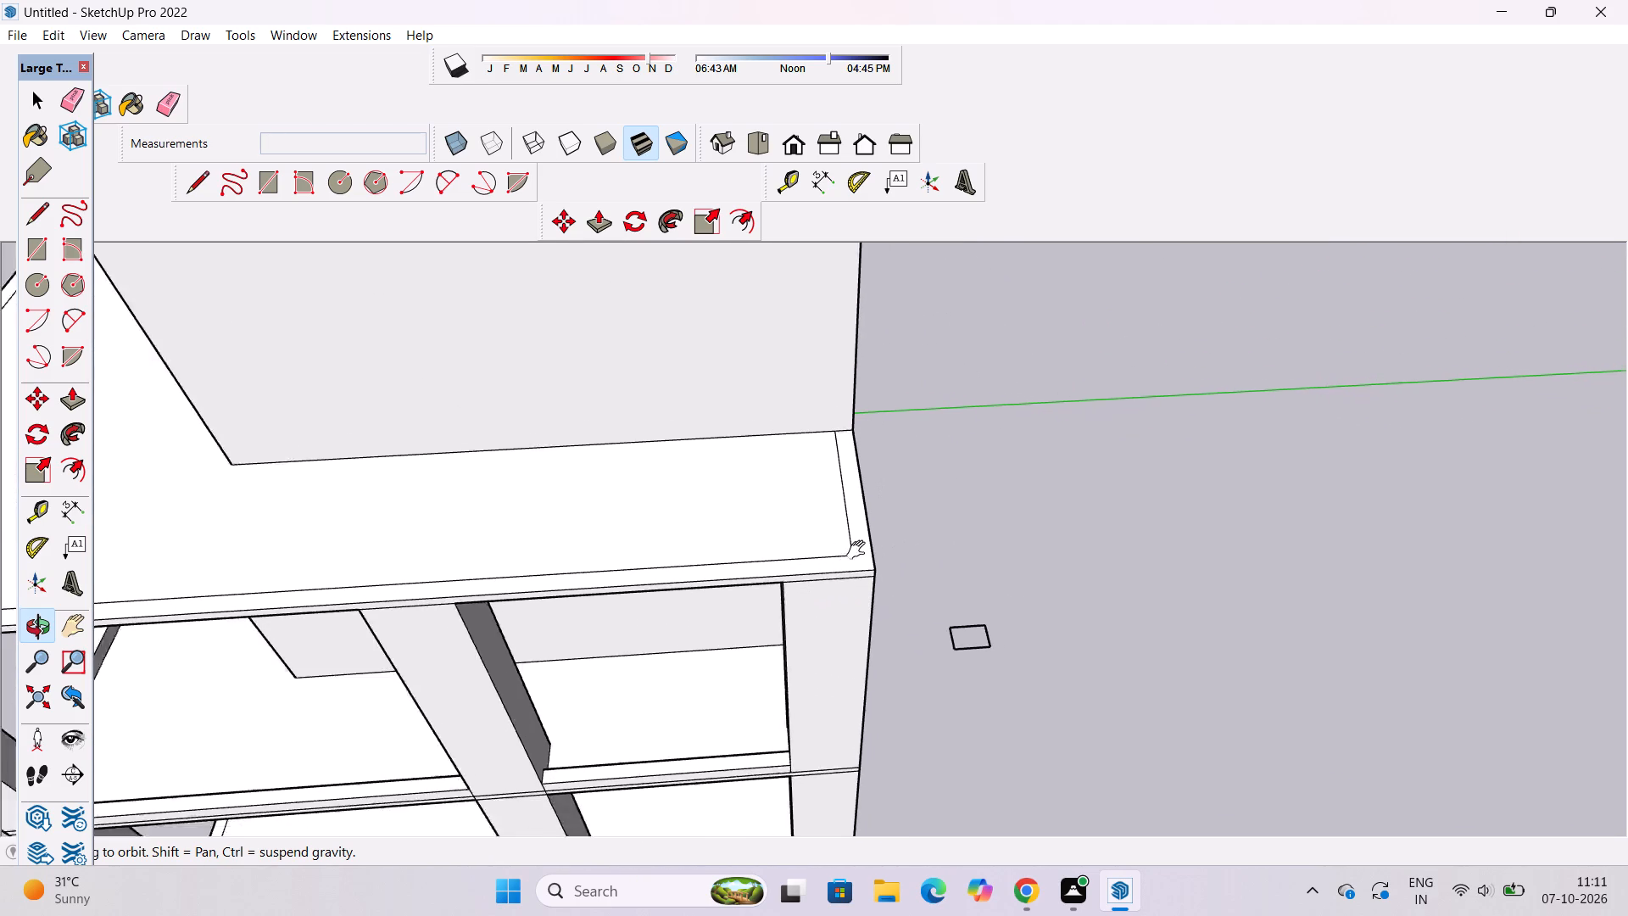
pyautogui.keyDown('shift'); pyautogui.scroll(-3, 860, 550); pyautogui.keyUp('shift')
pyautogui.keyDown('shift'); pyautogui.moveTo(785, 599); pyautogui.dragTo(835, 601); pyautogui.keyUp('shift')
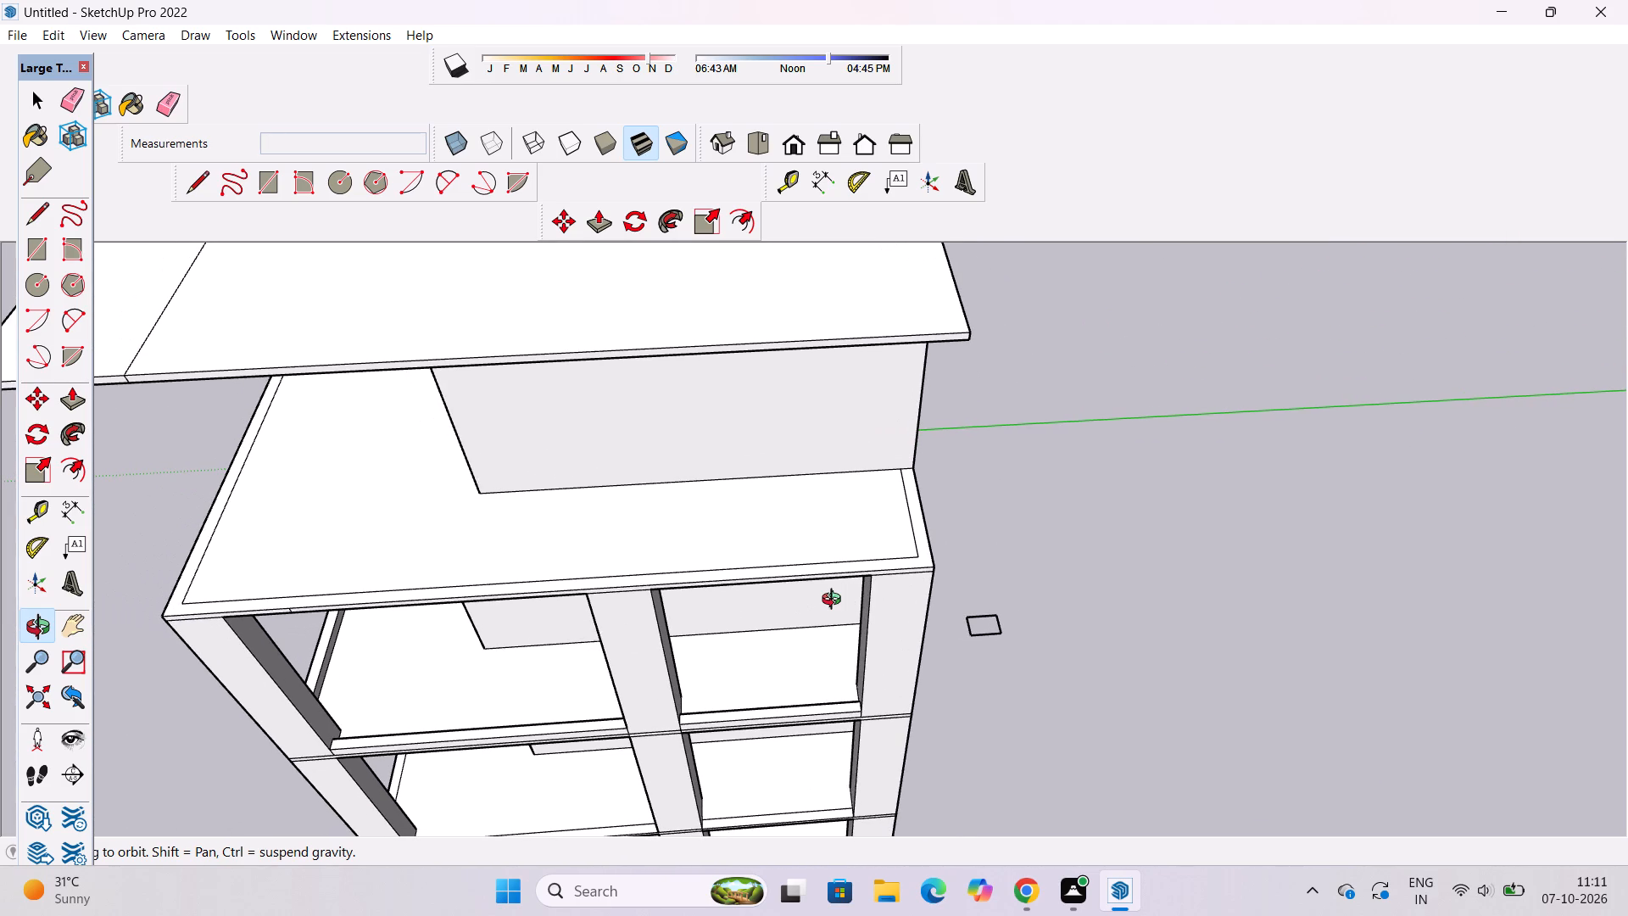
pyautogui.keyDown('shift'); pyautogui.moveTo(865, 584); pyautogui.dragTo(817, 595); pyautogui.keyUp('shift')
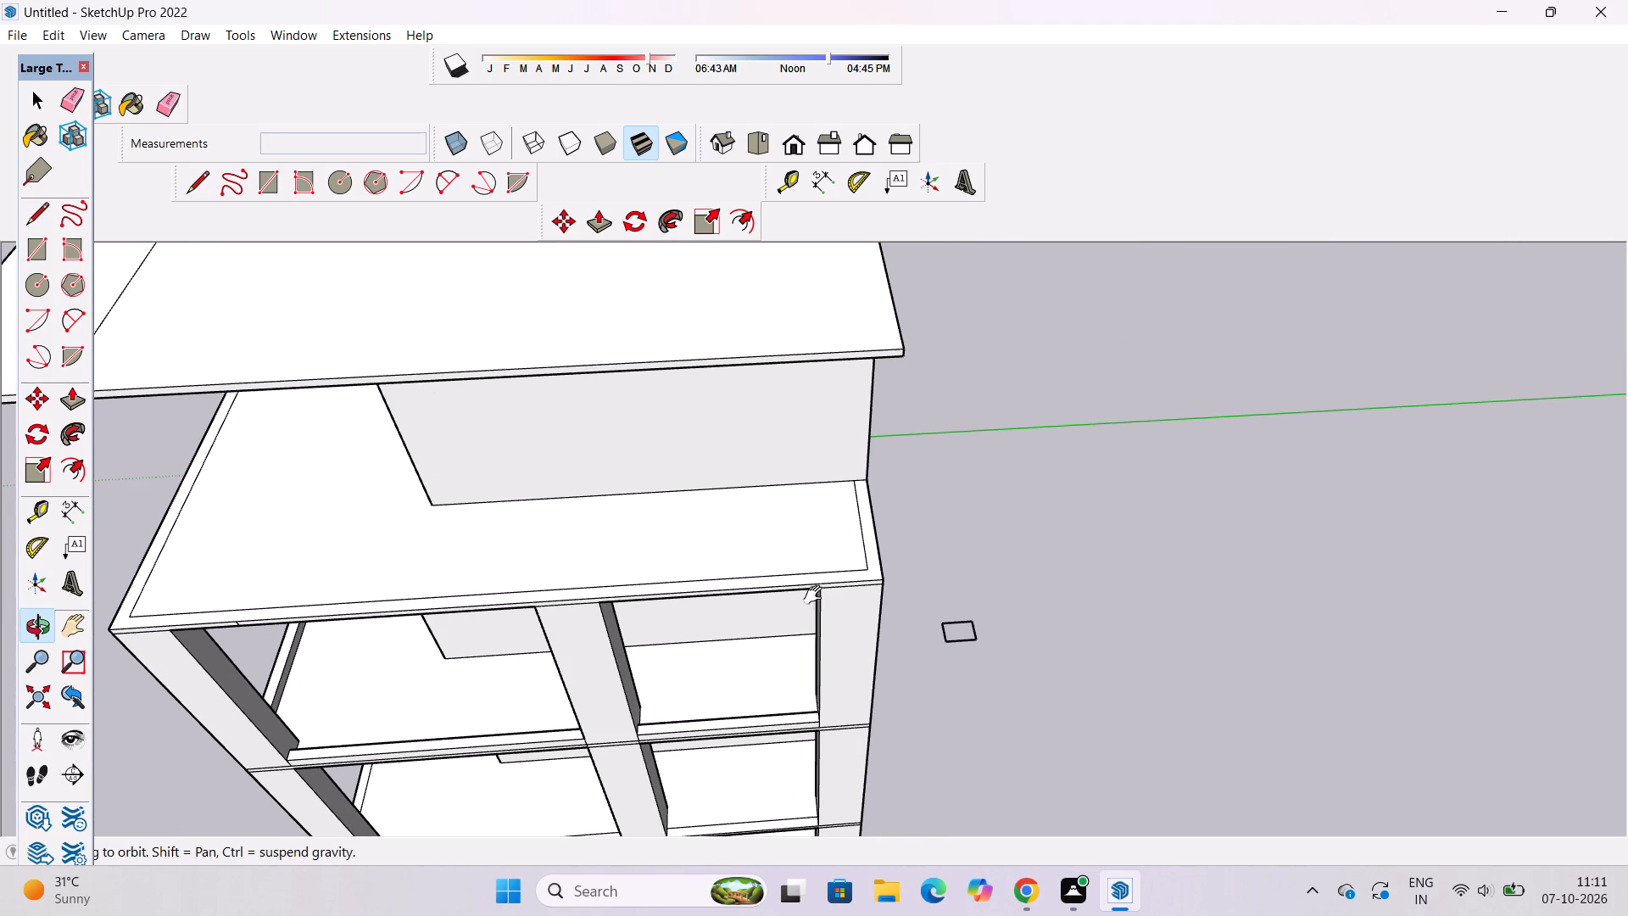
pyautogui.scroll(3, 842, 587)
pyautogui.keyDown('shift'); pyautogui.moveTo(842, 587); pyautogui.dragTo(814, 595); pyautogui.keyUp('shift')
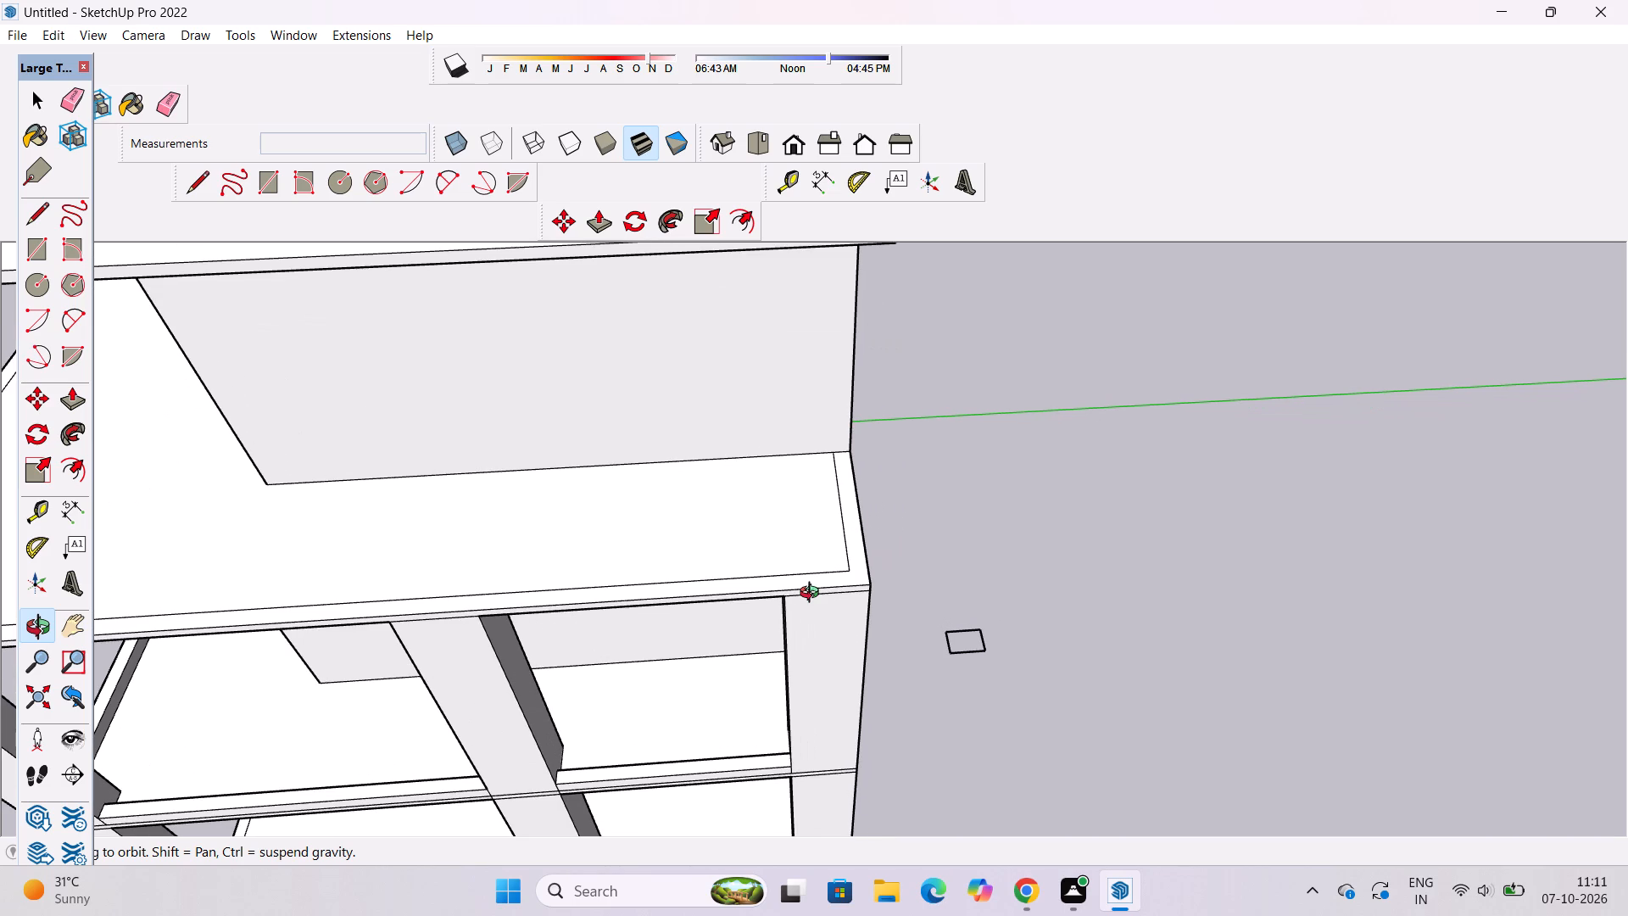
pyautogui.press('space')
pyautogui.moveTo(1051, 561); pyautogui.dragTo(956, 645)
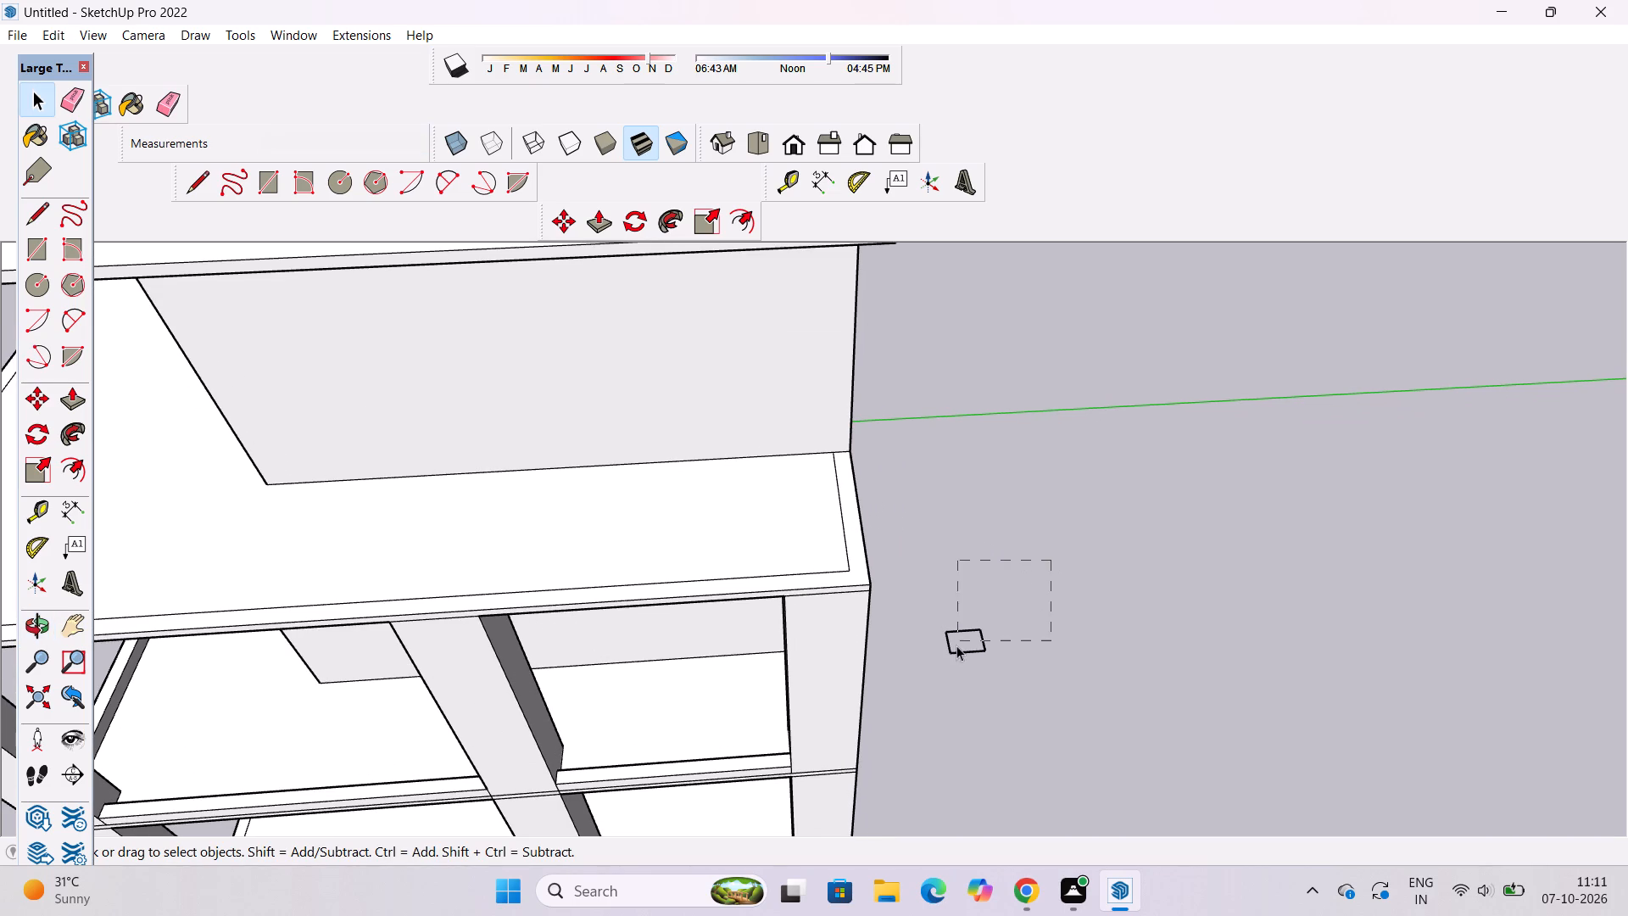
pyautogui.moveTo(956, 645); pyautogui.dragTo(928, 689)
pyautogui.press('m')
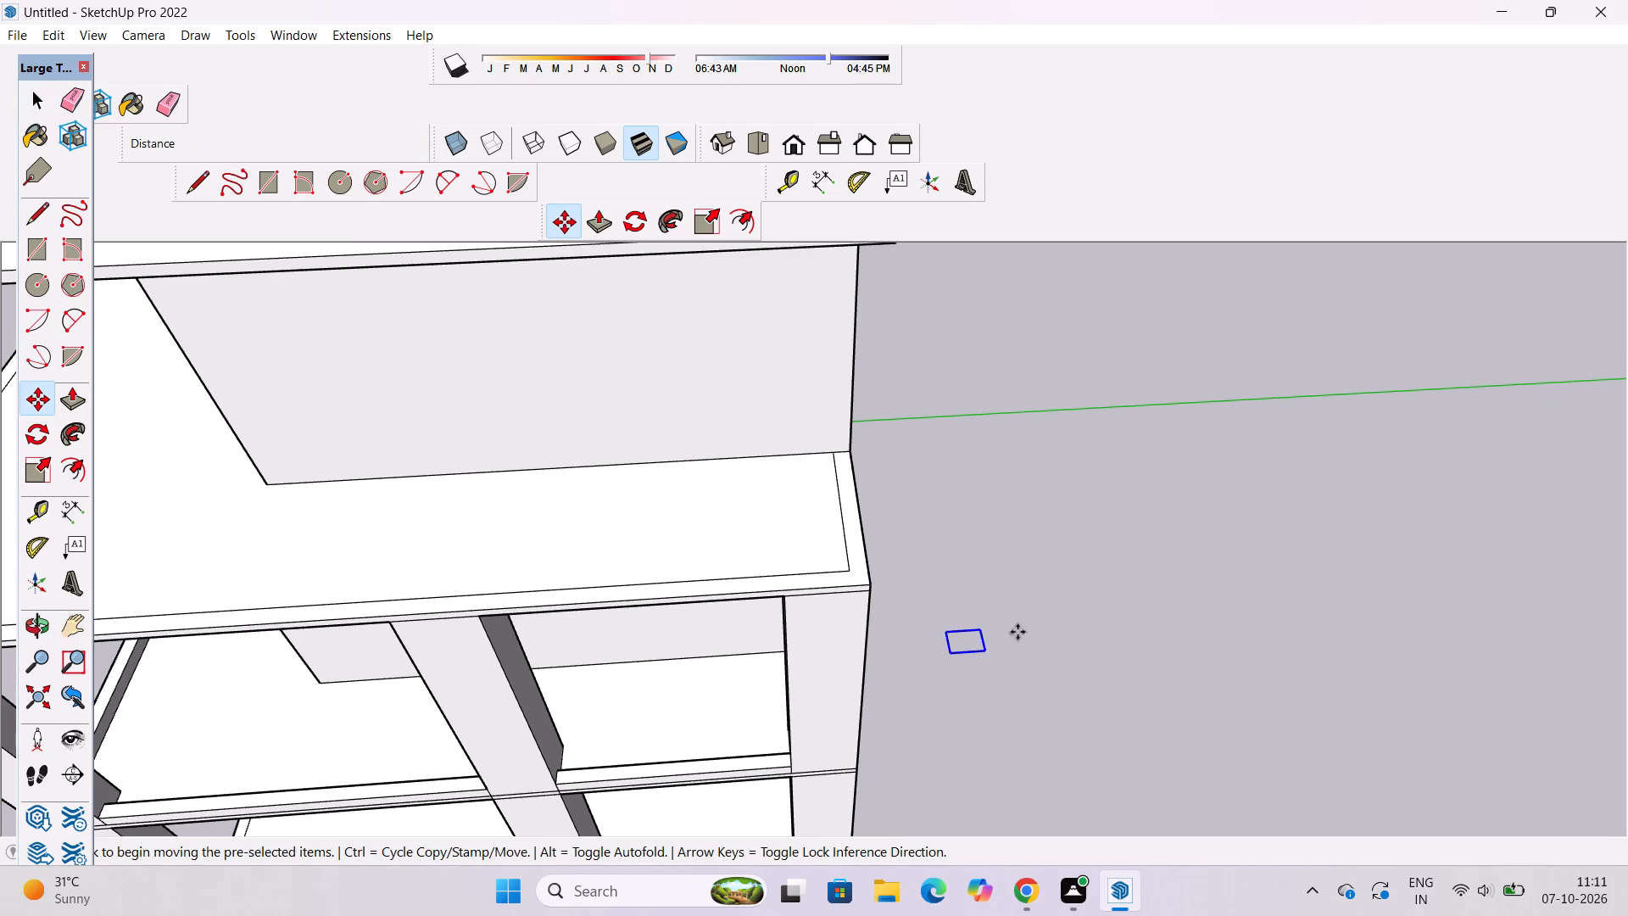
pyautogui.click(984, 652)
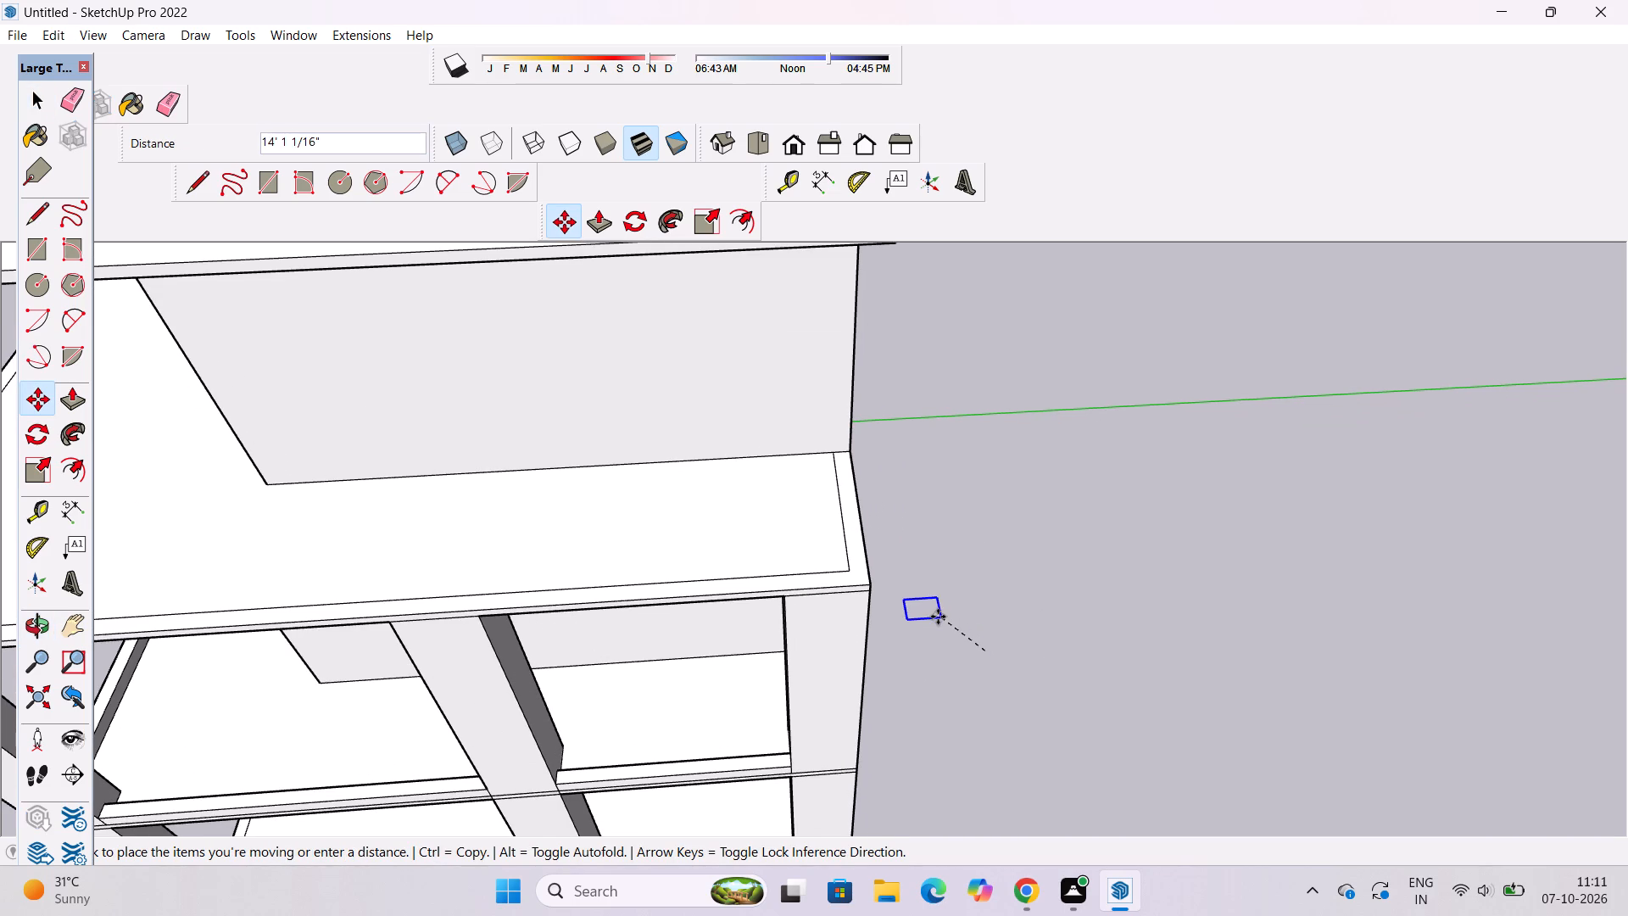
pyautogui.scroll(3, 882, 585)
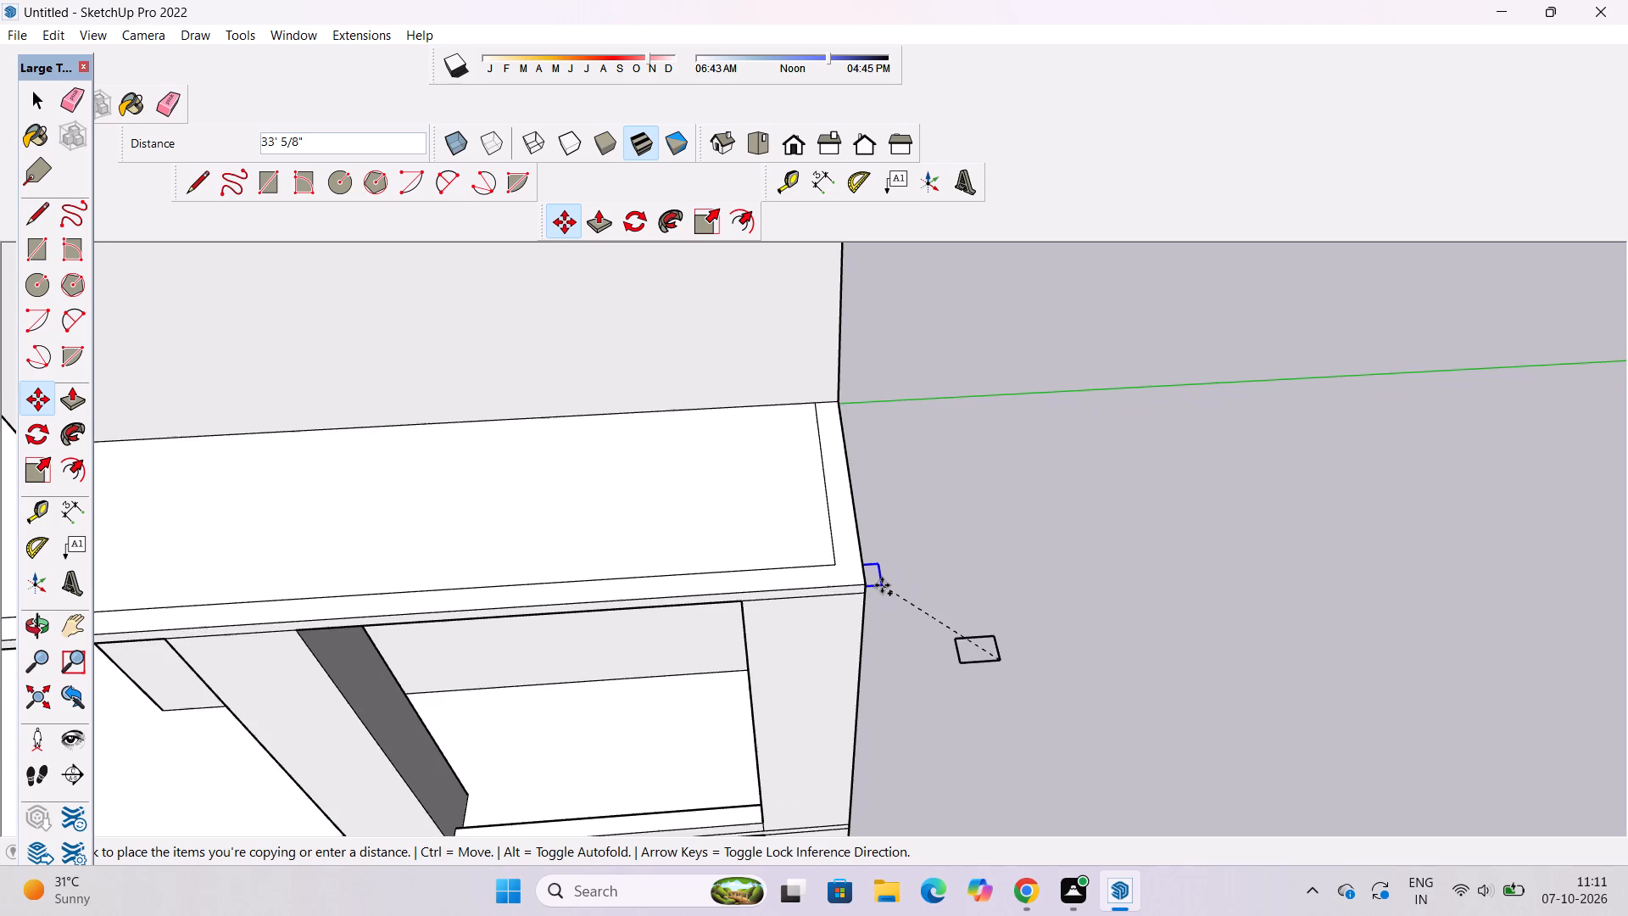
pyautogui.click(854, 582)
pyautogui.scroll(-4, 1023, 546)
pyautogui.scroll(2, 1023, 629)
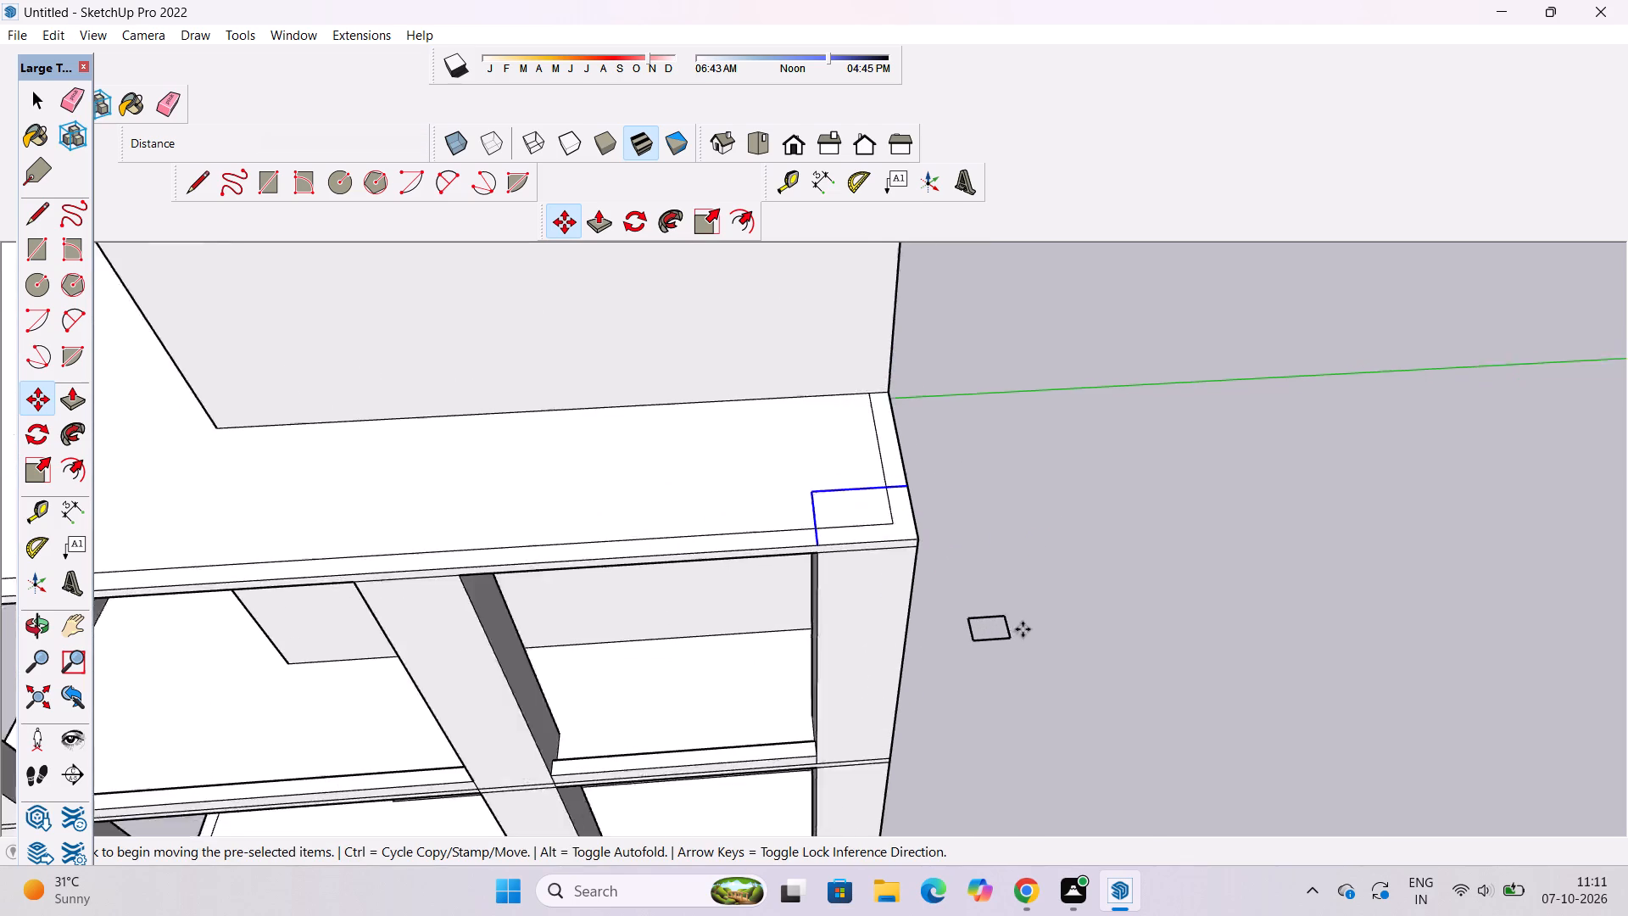
pyautogui.scroll(1, 1023, 629)
pyautogui.press('space')
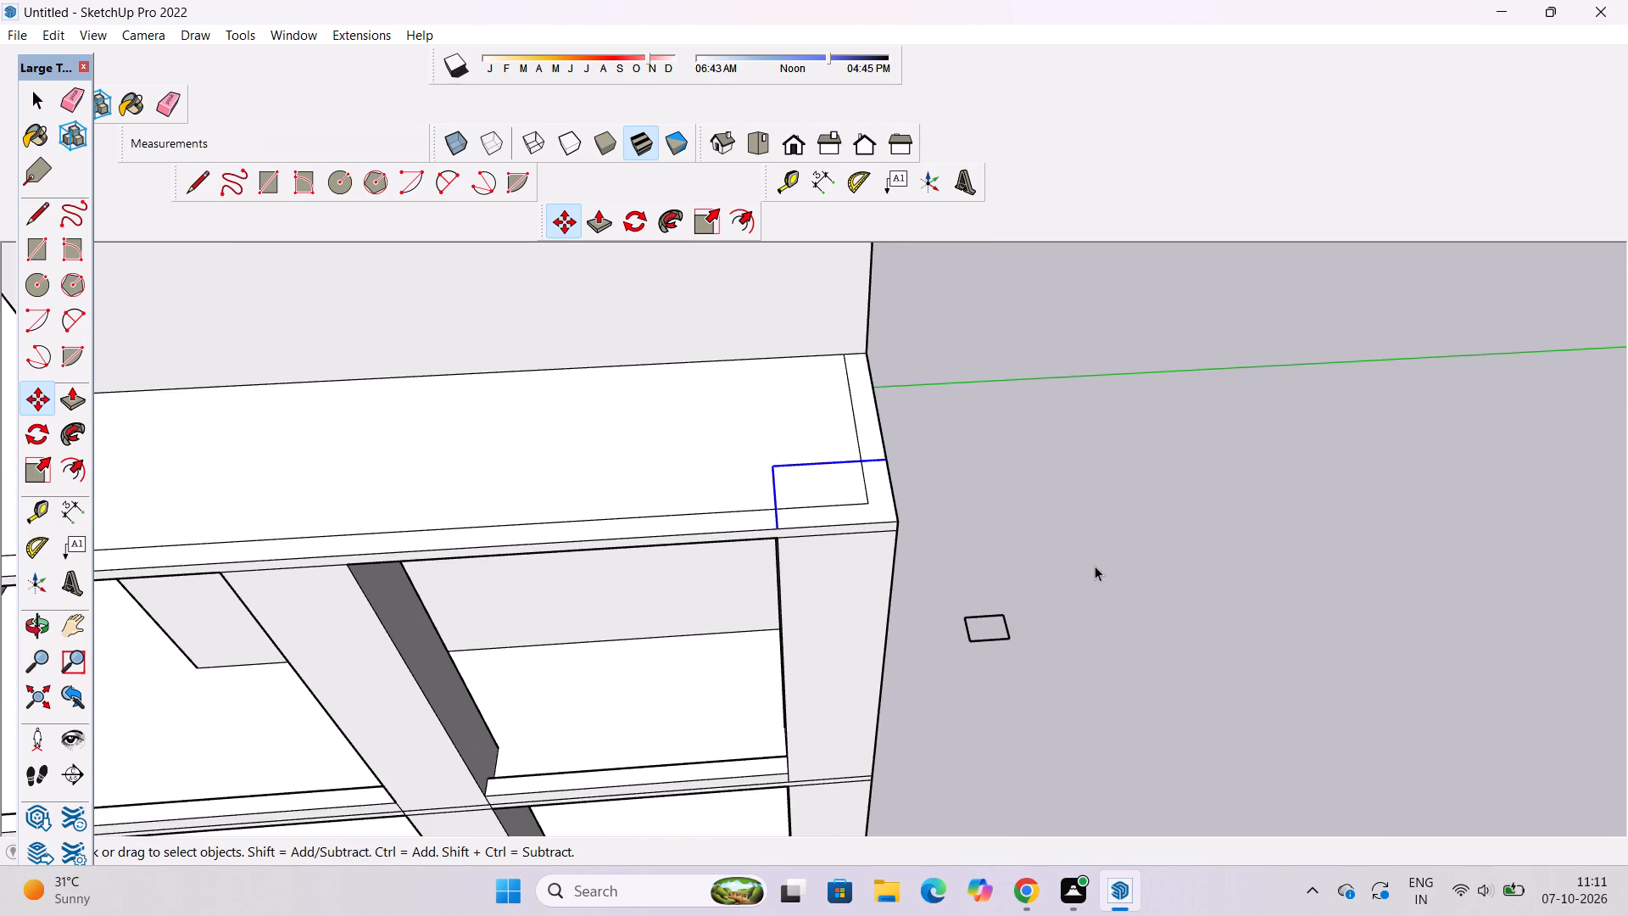
pyautogui.moveTo(1098, 563); pyautogui.dragTo(996, 623)
pyautogui.press('space')
pyautogui.click(1311, 523)
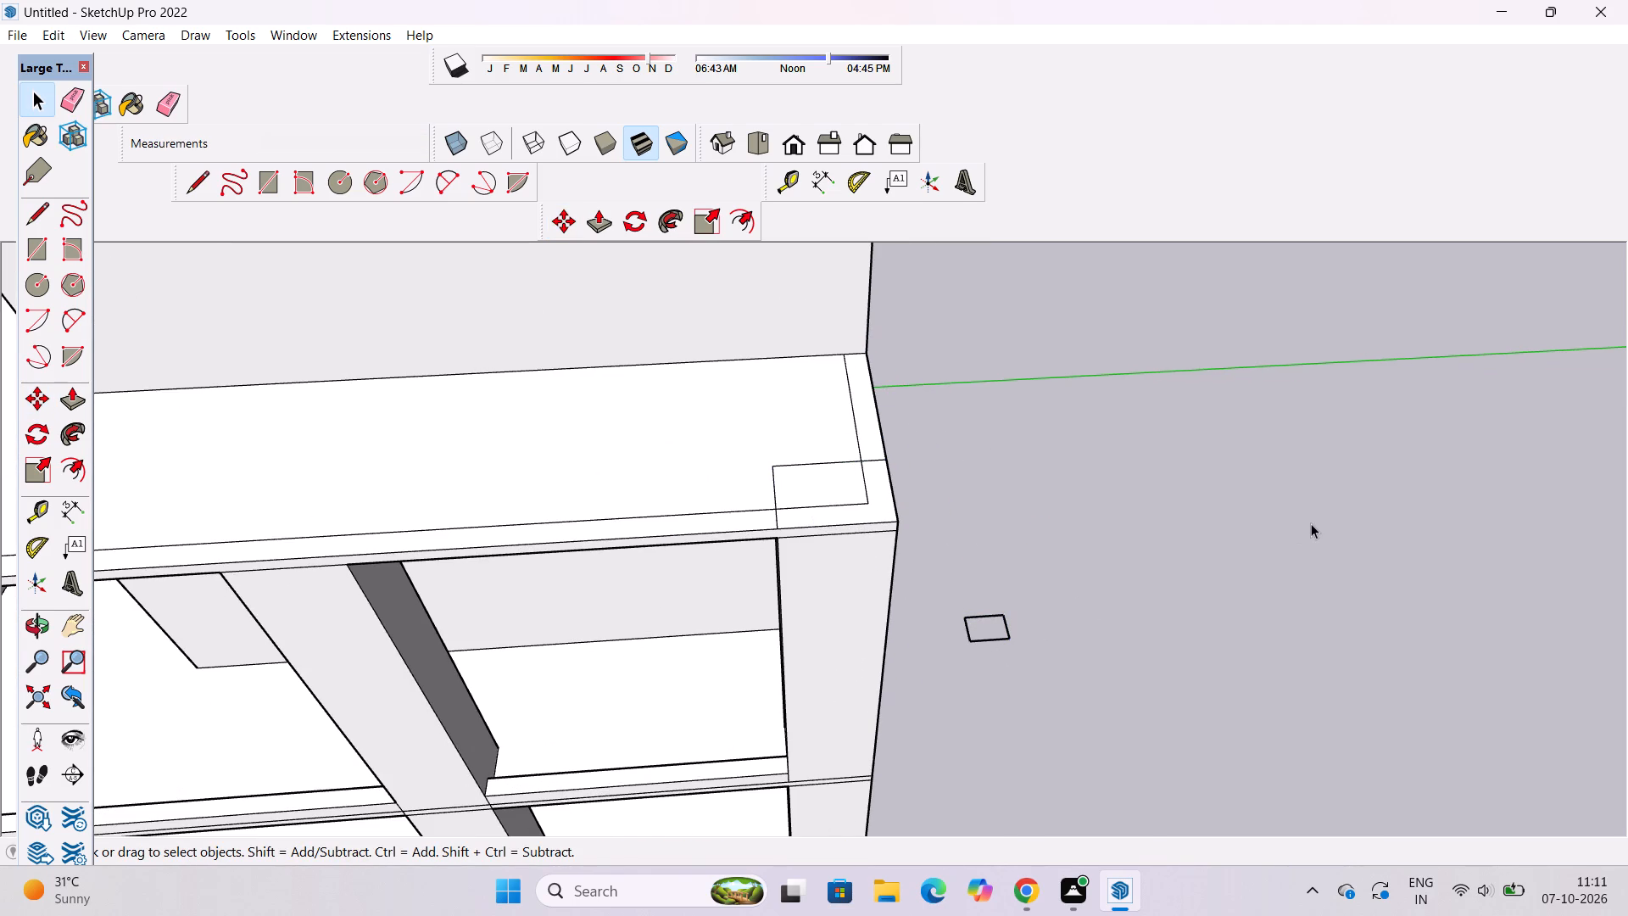
# Erase the perimeter strip's inner lines inside the copied column outline, leaving one clear rectangle at the terrace slab's corner.
pyautogui.press('o')
pyautogui.scroll(-3, 996, 531)
pyautogui.moveTo(777, 565); pyautogui.dragTo(905, 569)
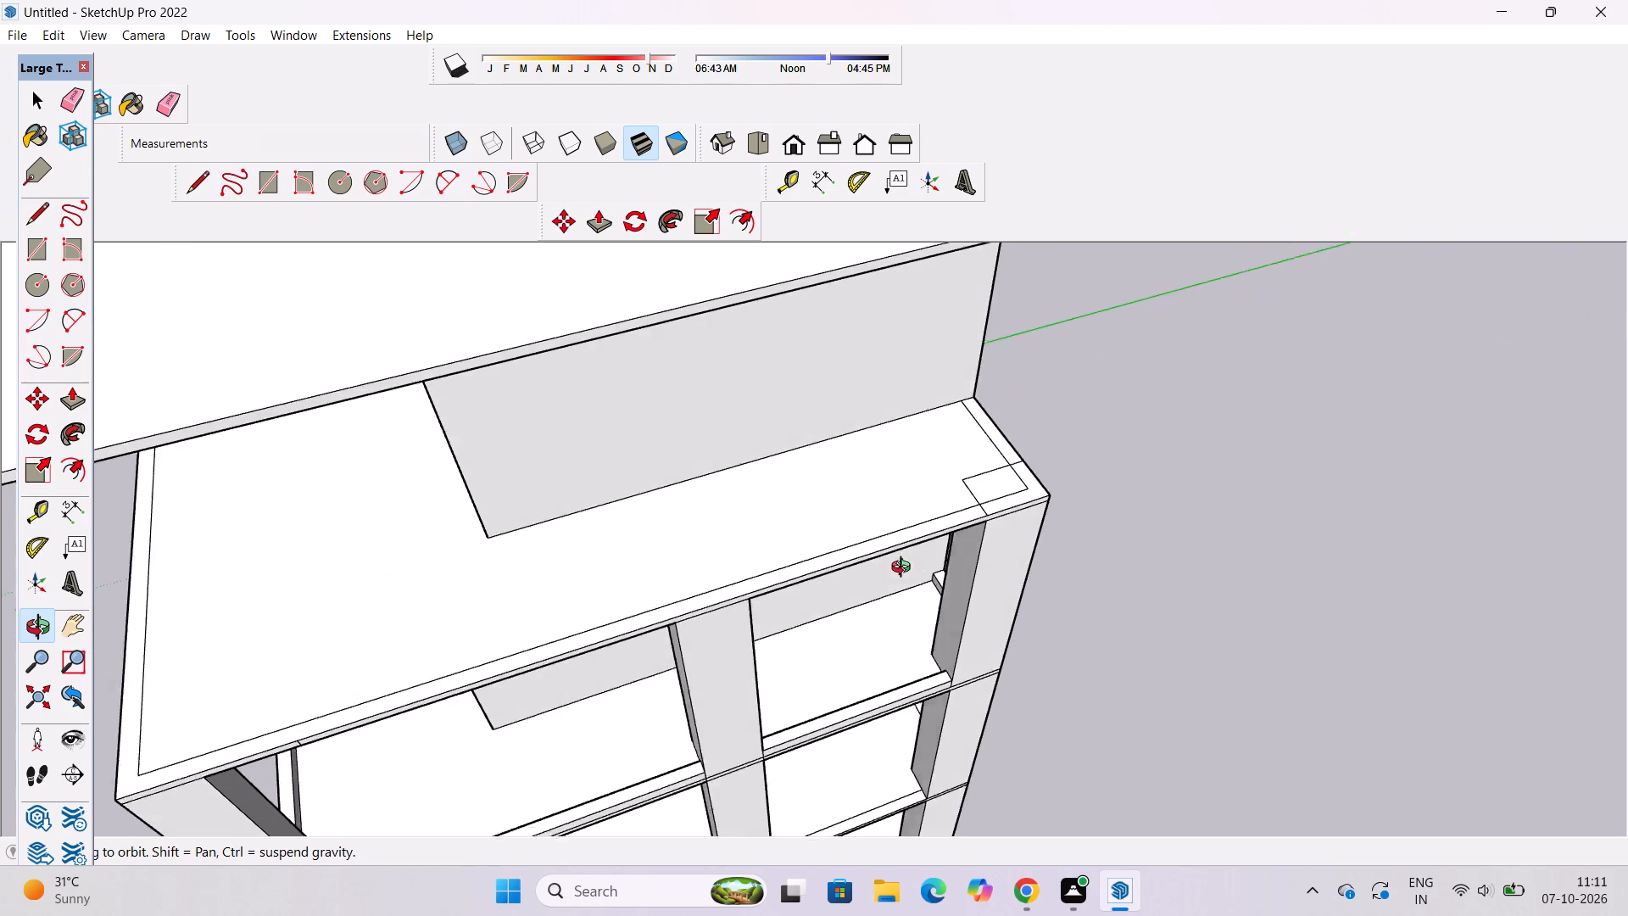
pyautogui.moveTo(905, 569); pyautogui.dragTo(913, 567)
pyautogui.scroll(-6, 990, 536)
pyautogui.moveTo(816, 595); pyautogui.dragTo(886, 595)
pyautogui.moveTo(886, 595); pyautogui.dragTo(844, 606)
pyautogui.press('e')
pyautogui.scroll(1, 870, 575)
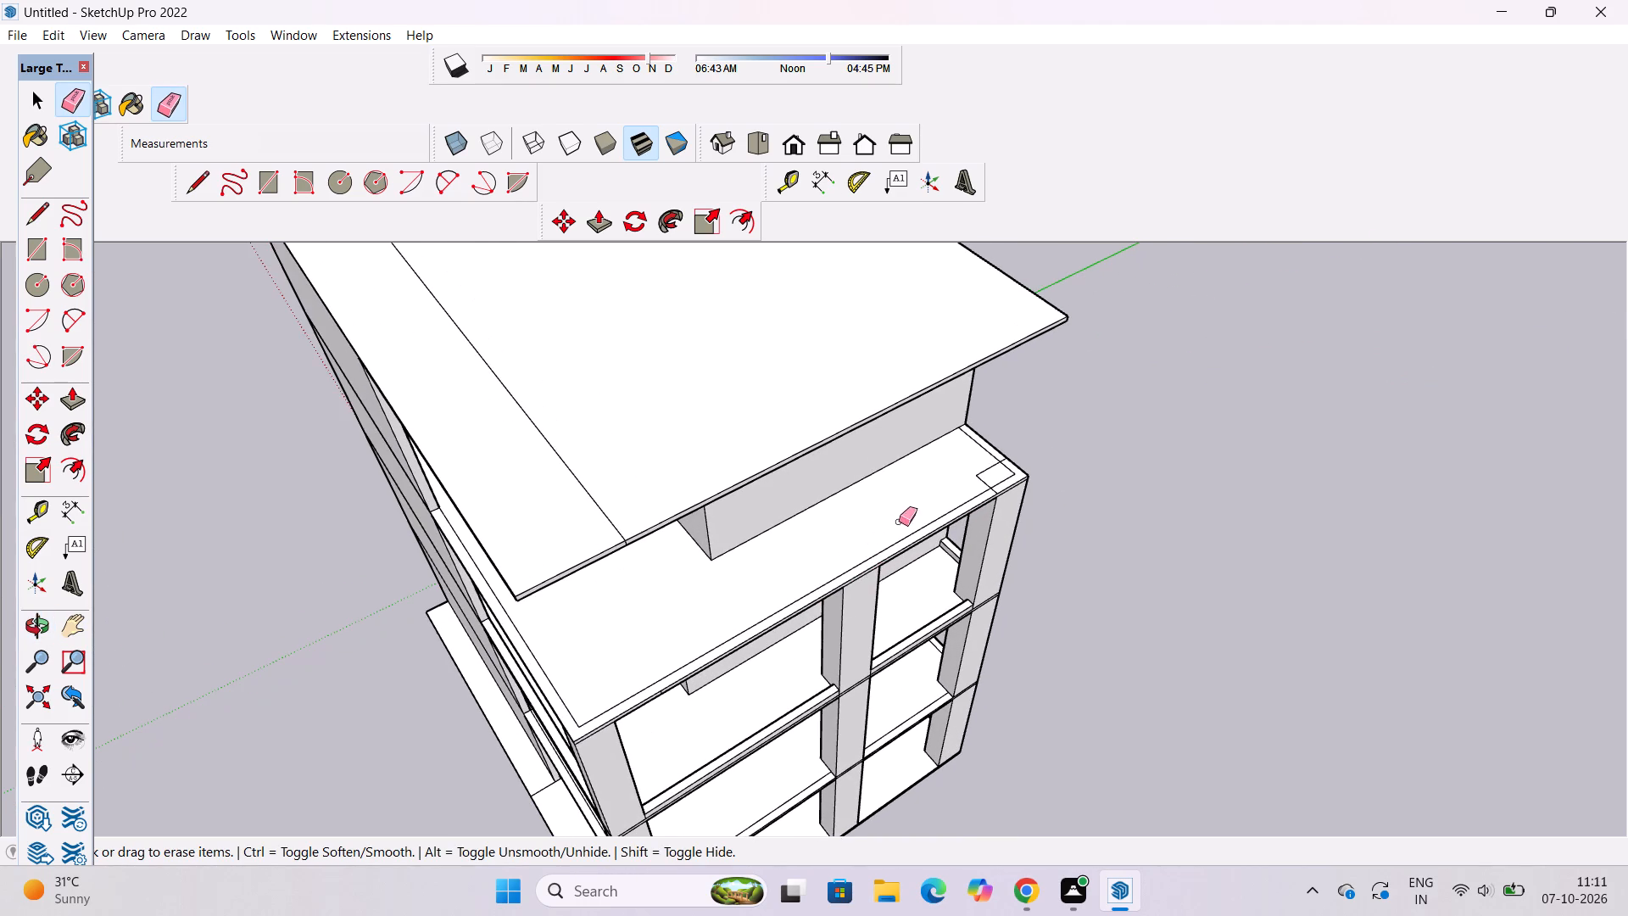
pyautogui.scroll(6, 965, 517)
pyautogui.scroll(4, 1021, 463)
pyautogui.moveTo(1057, 400); pyautogui.dragTo(1045, 447)
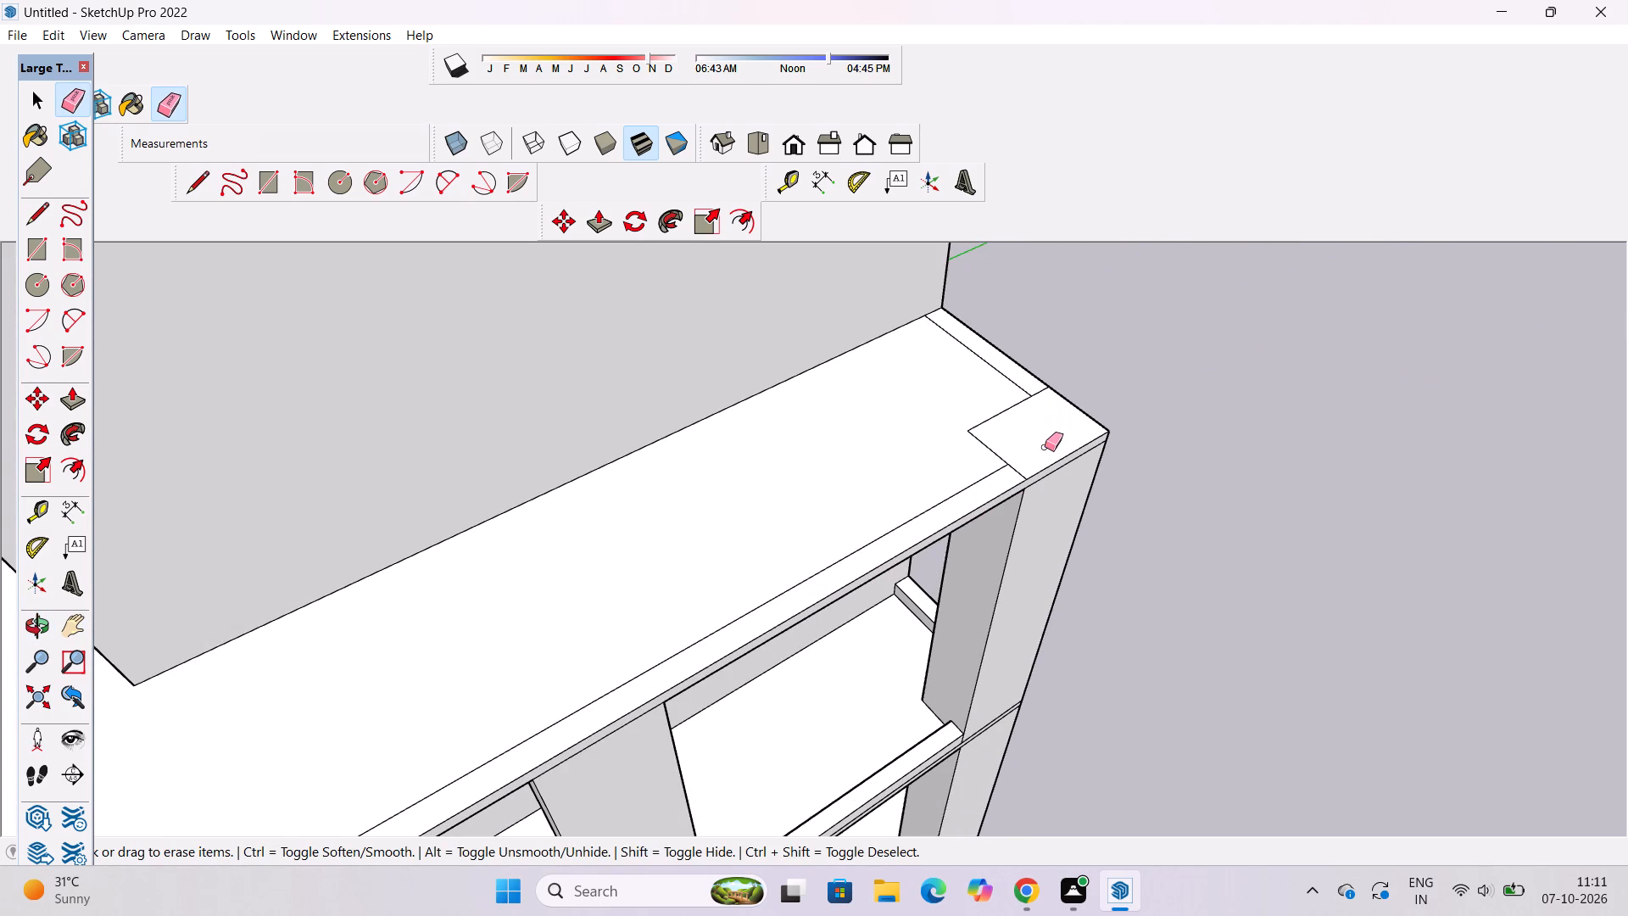
pyautogui.write('v o')
pyautogui.scroll(-8, 984, 471)
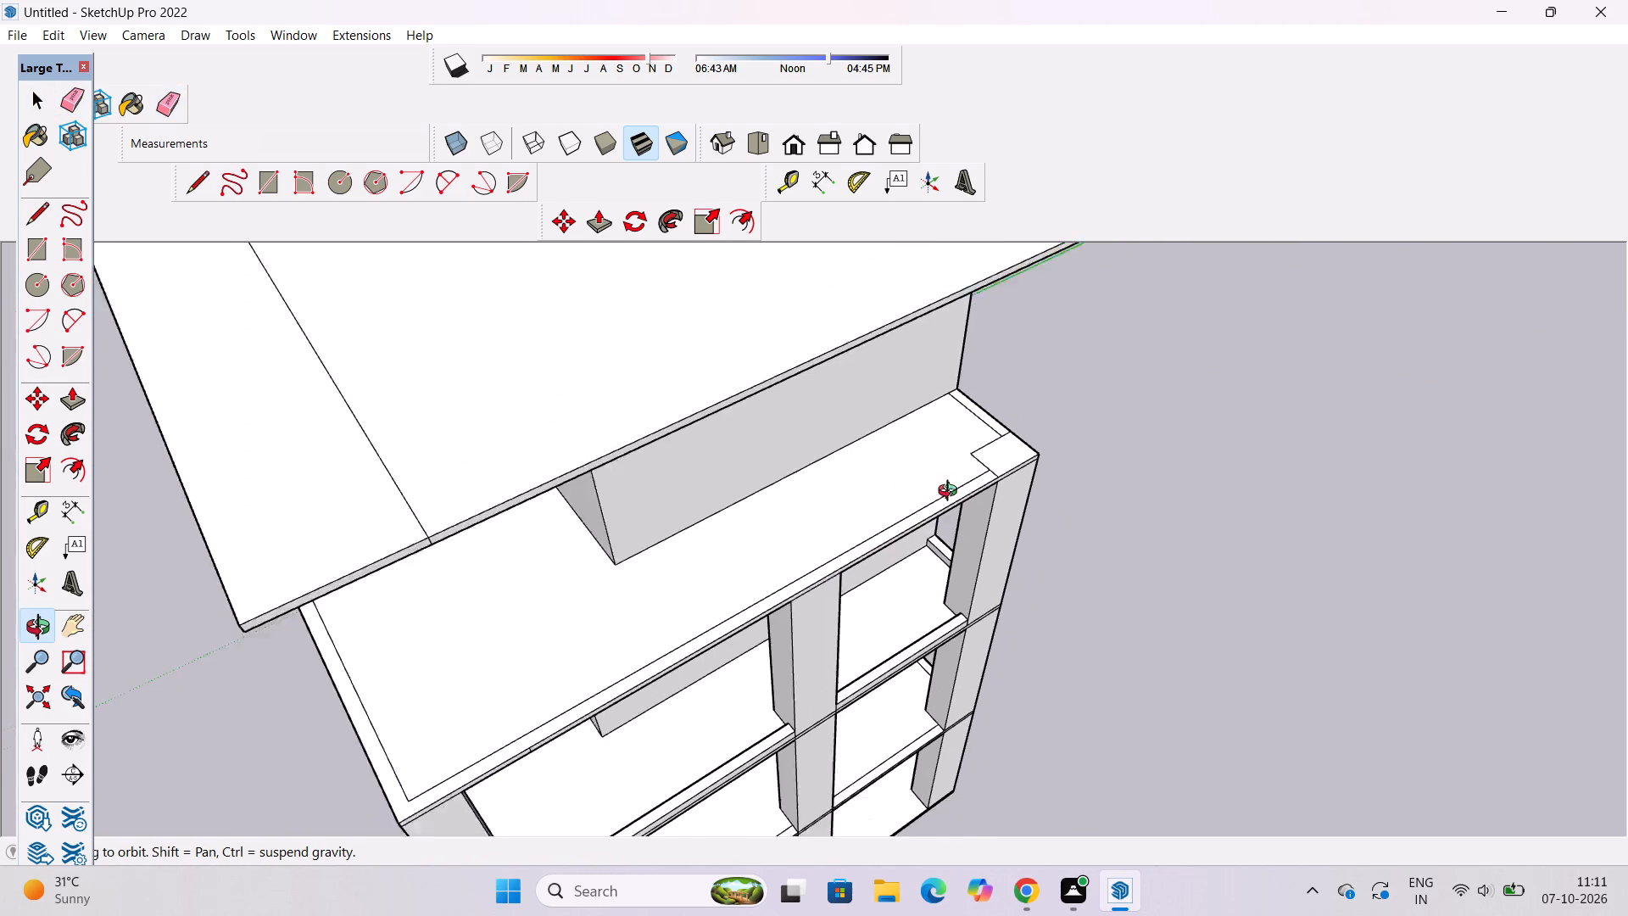
# Examine the terrace slab's outer corners, perimeter outlines and the columns below from several sides beneath the overhanging roof.
pyautogui.scroll(-2, 951, 493)
pyautogui.moveTo(745, 616); pyautogui.dragTo(1010, 541)
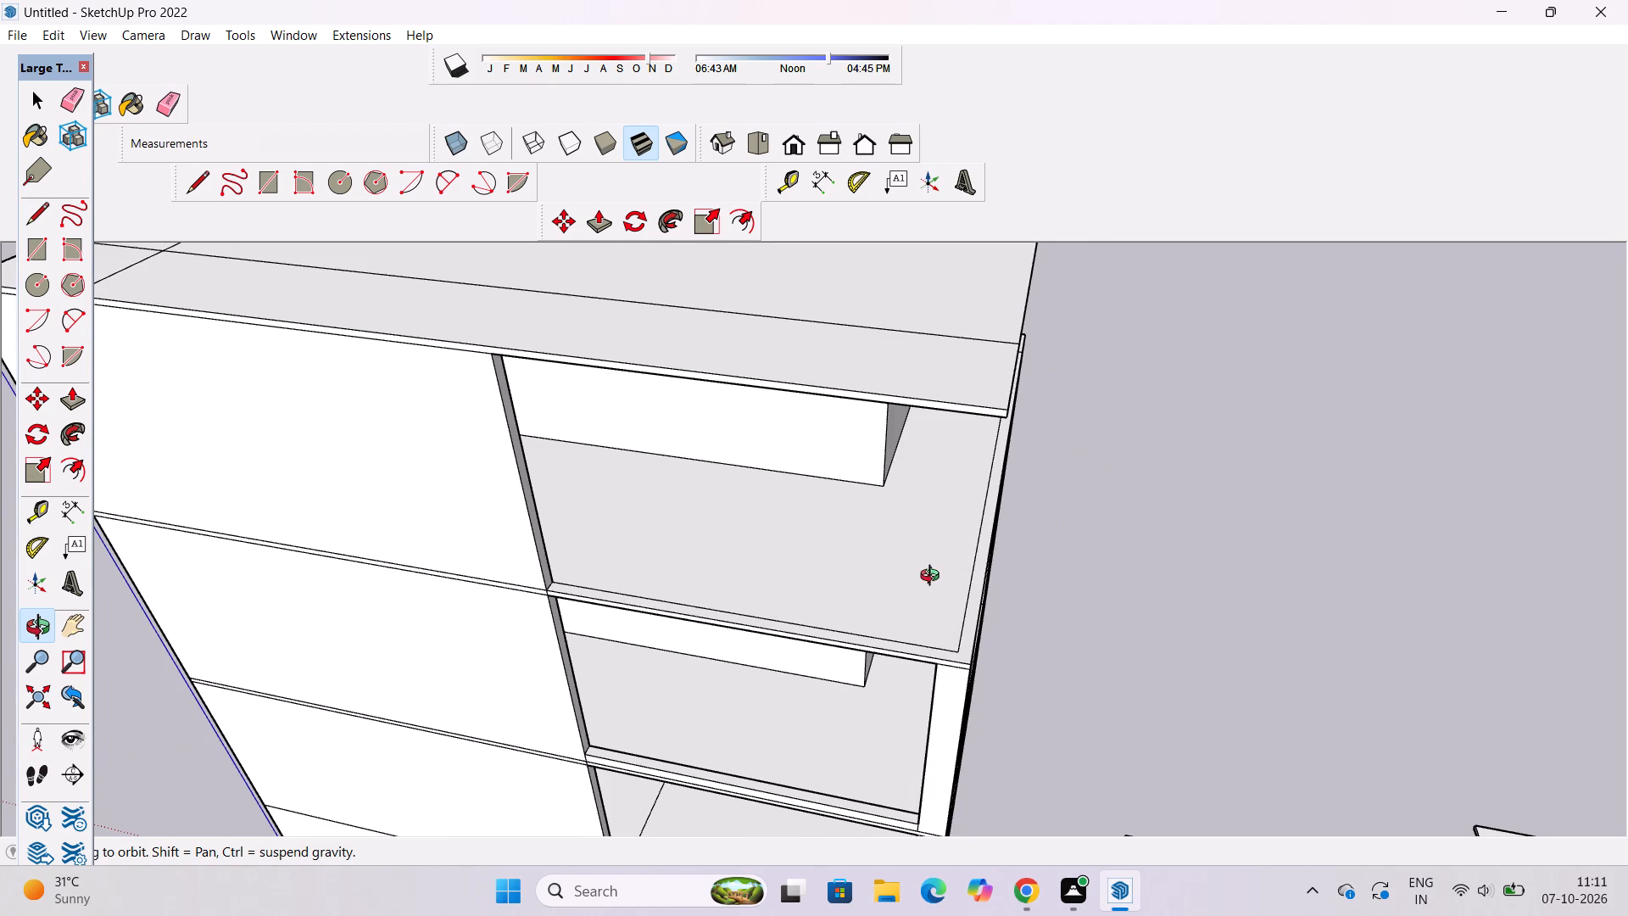
pyautogui.moveTo(934, 578); pyautogui.dragTo(866, 598)
pyautogui.moveTo(820, 643); pyautogui.dragTo(888, 575)
pyautogui.scroll(-5, 889, 557)
pyautogui.moveTo(951, 588); pyautogui.dragTo(988, 533)
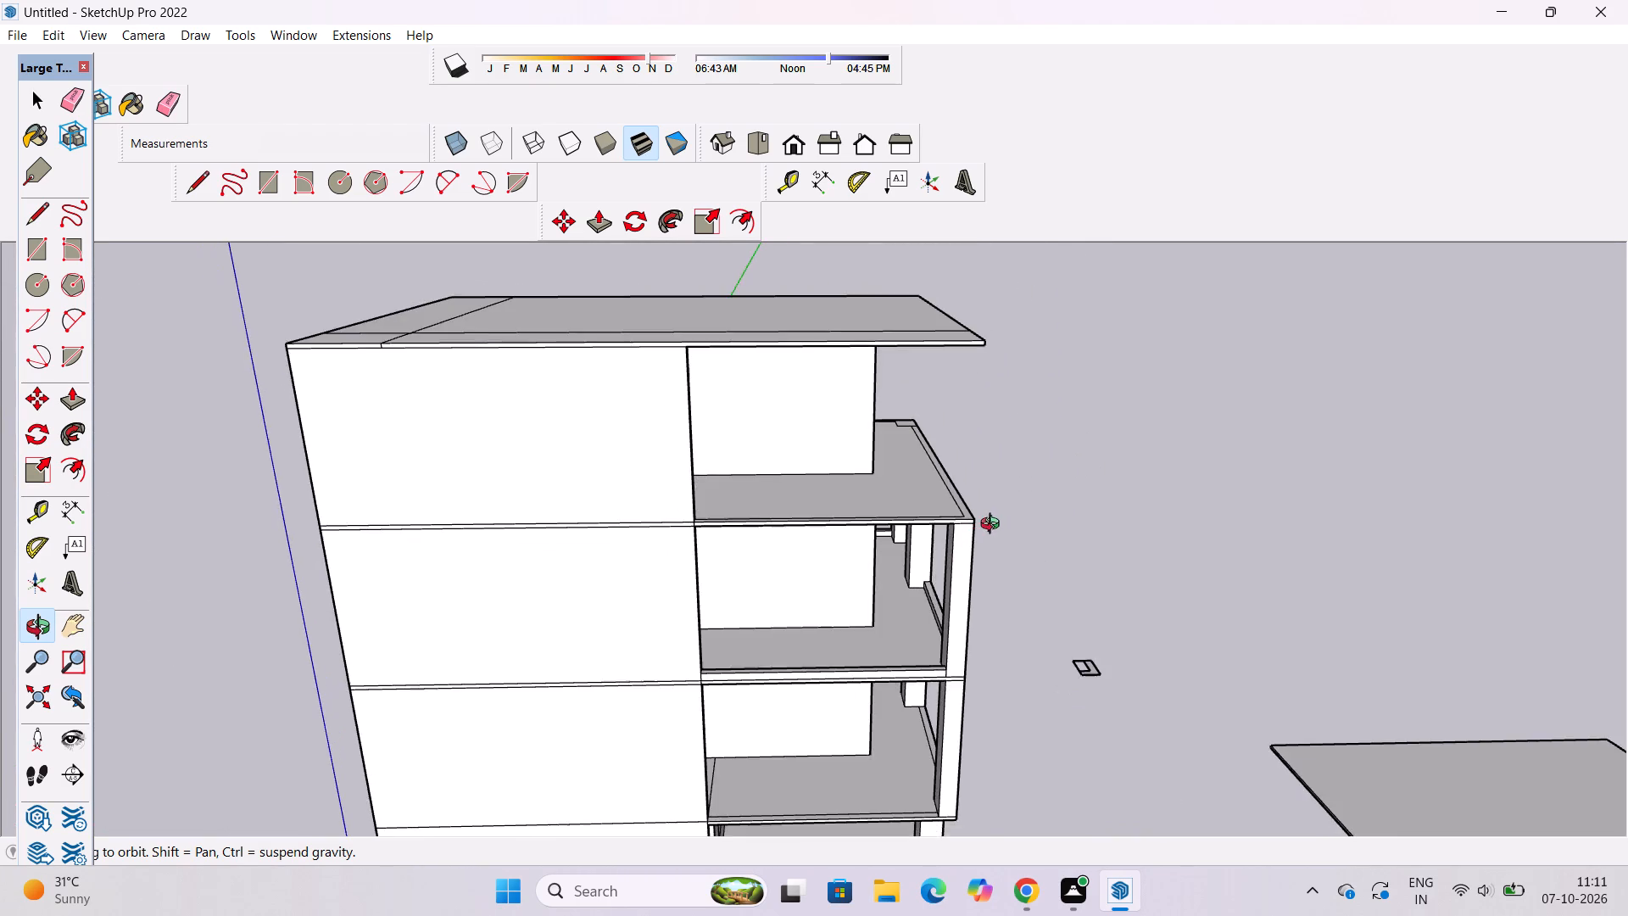
pyautogui.scroll(5, 944, 538)
pyautogui.keyDown('shift'); pyautogui.moveTo(944, 538); pyautogui.dragTo(789, 555); pyautogui.keyUp('shift')
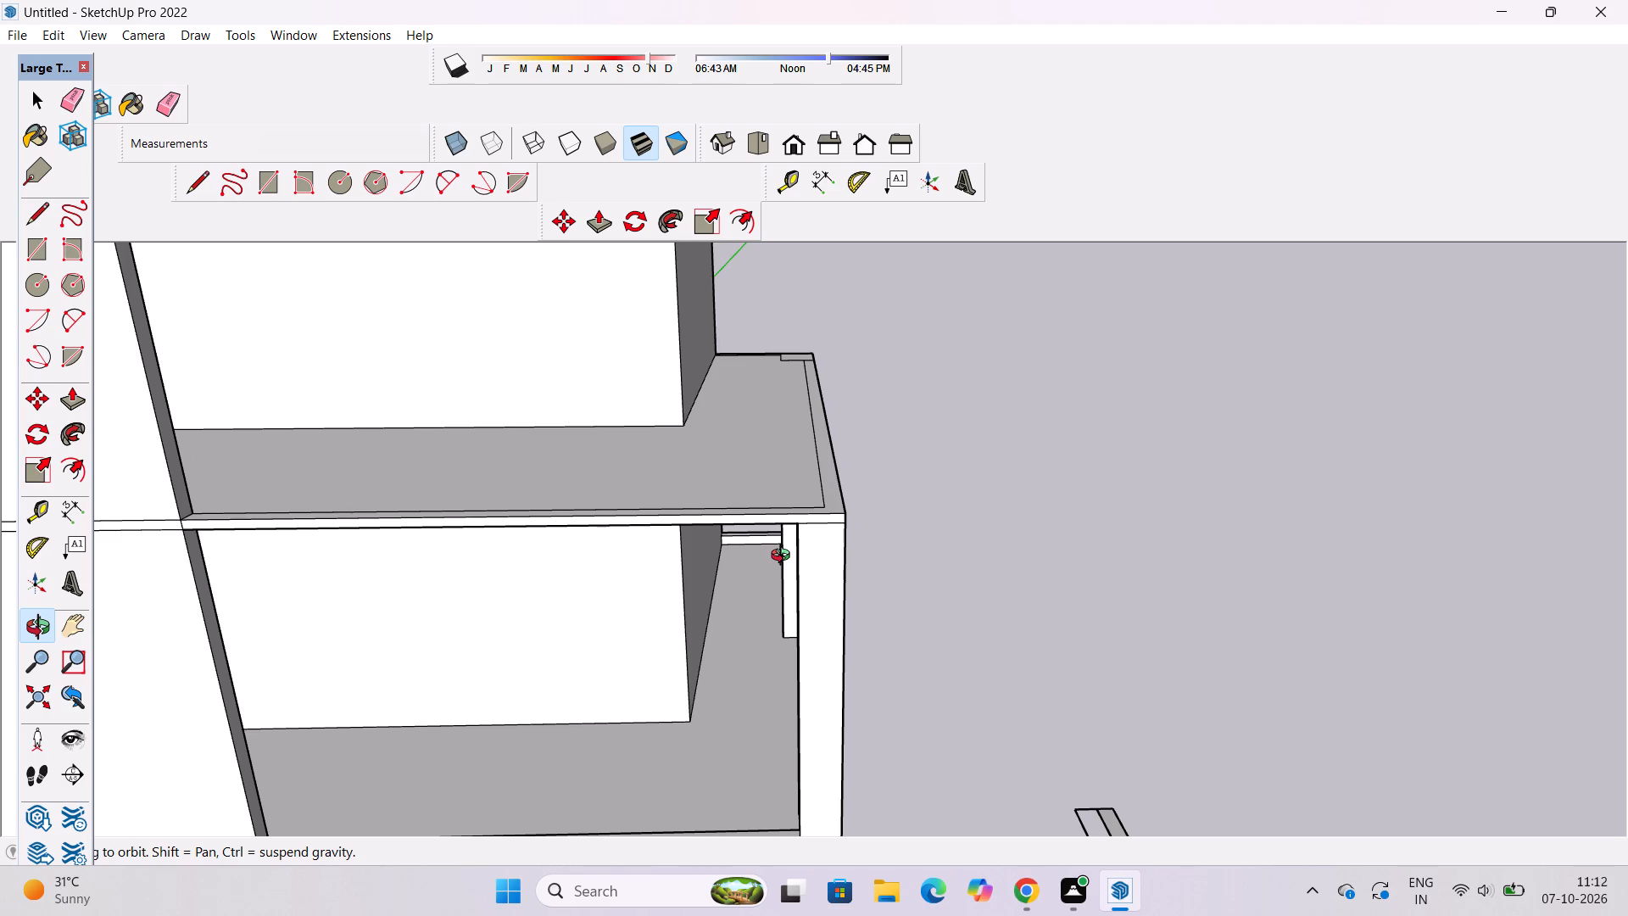
pyautogui.scroll(-4, 755, 423)
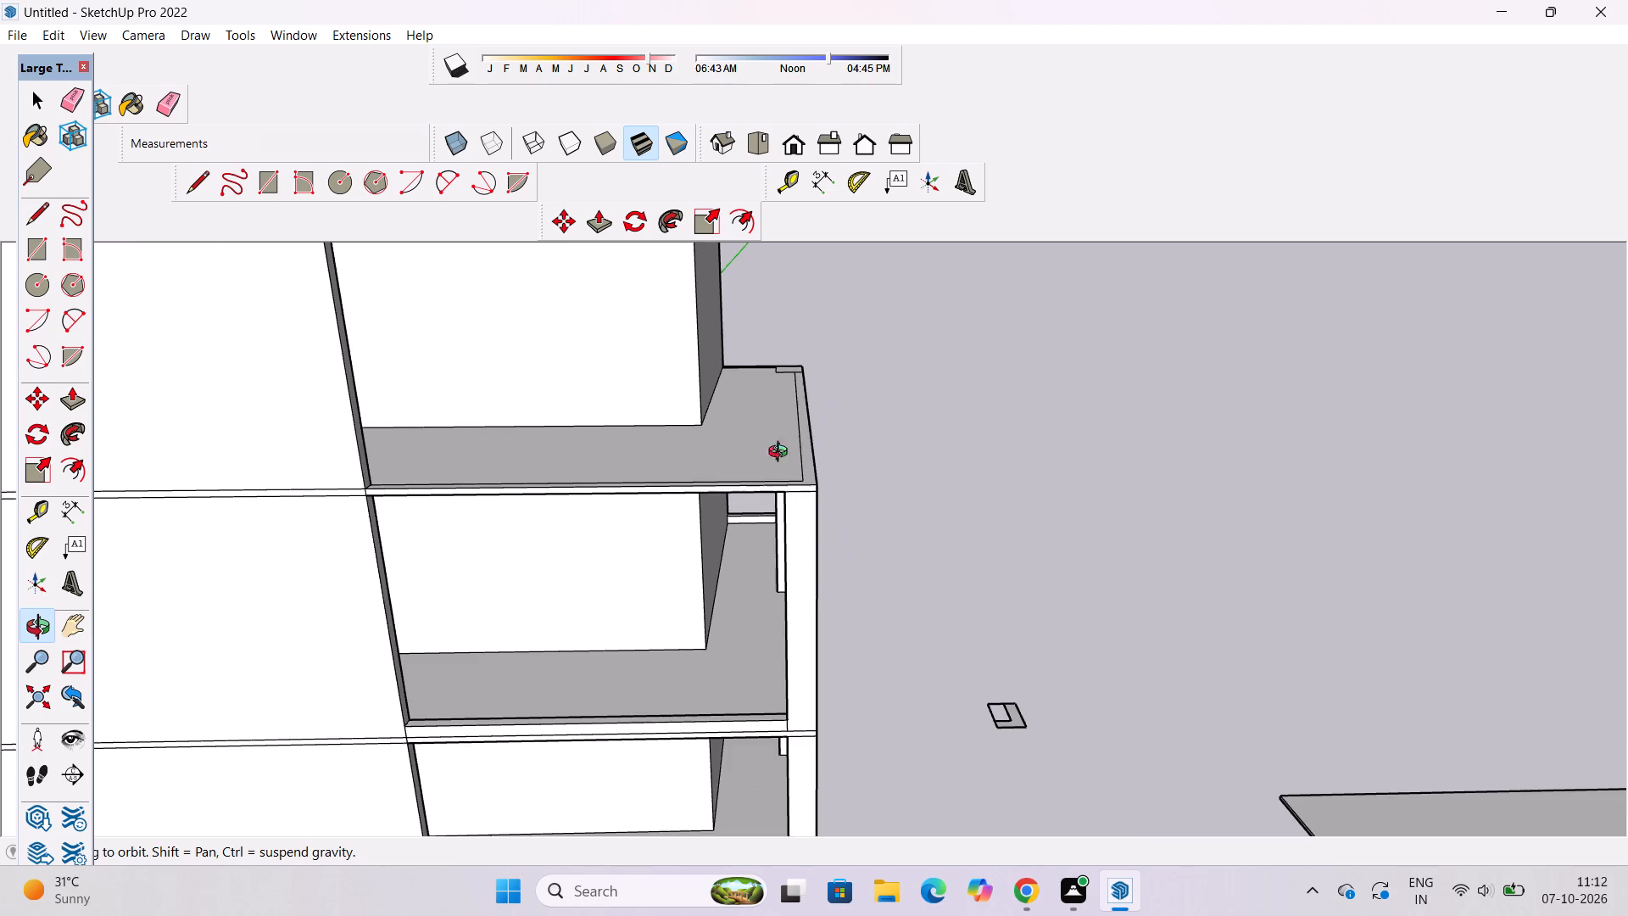
pyautogui.moveTo(818, 458); pyautogui.dragTo(639, 592)
pyautogui.scroll(4, 707, 383)
pyautogui.scroll(-5, 722, 374)
pyautogui.keyDown('shift'); pyautogui.moveTo(722, 403); pyautogui.dragTo(772, 528); pyautogui.keyUp('shift')
pyautogui.moveTo(750, 600); pyautogui.dragTo(764, 553)
# Erase the two leftover straight lines crossing the roof slab's top face, leaving one clean surface.
pyautogui.scroll(-5, 769, 547)
pyautogui.moveTo(429, 615); pyautogui.dragTo(586, 632)
pyautogui.keyDown('shift'); pyautogui.moveTo(585, 623); pyautogui.dragTo(602, 600); pyautogui.keyUp('shift')
pyautogui.moveTo(594, 520); pyautogui.dragTo(644, 621)
pyautogui.keyDown('shift'); pyautogui.moveTo(499, 604); pyautogui.dragTo(644, 578); pyautogui.keyUp('shift')
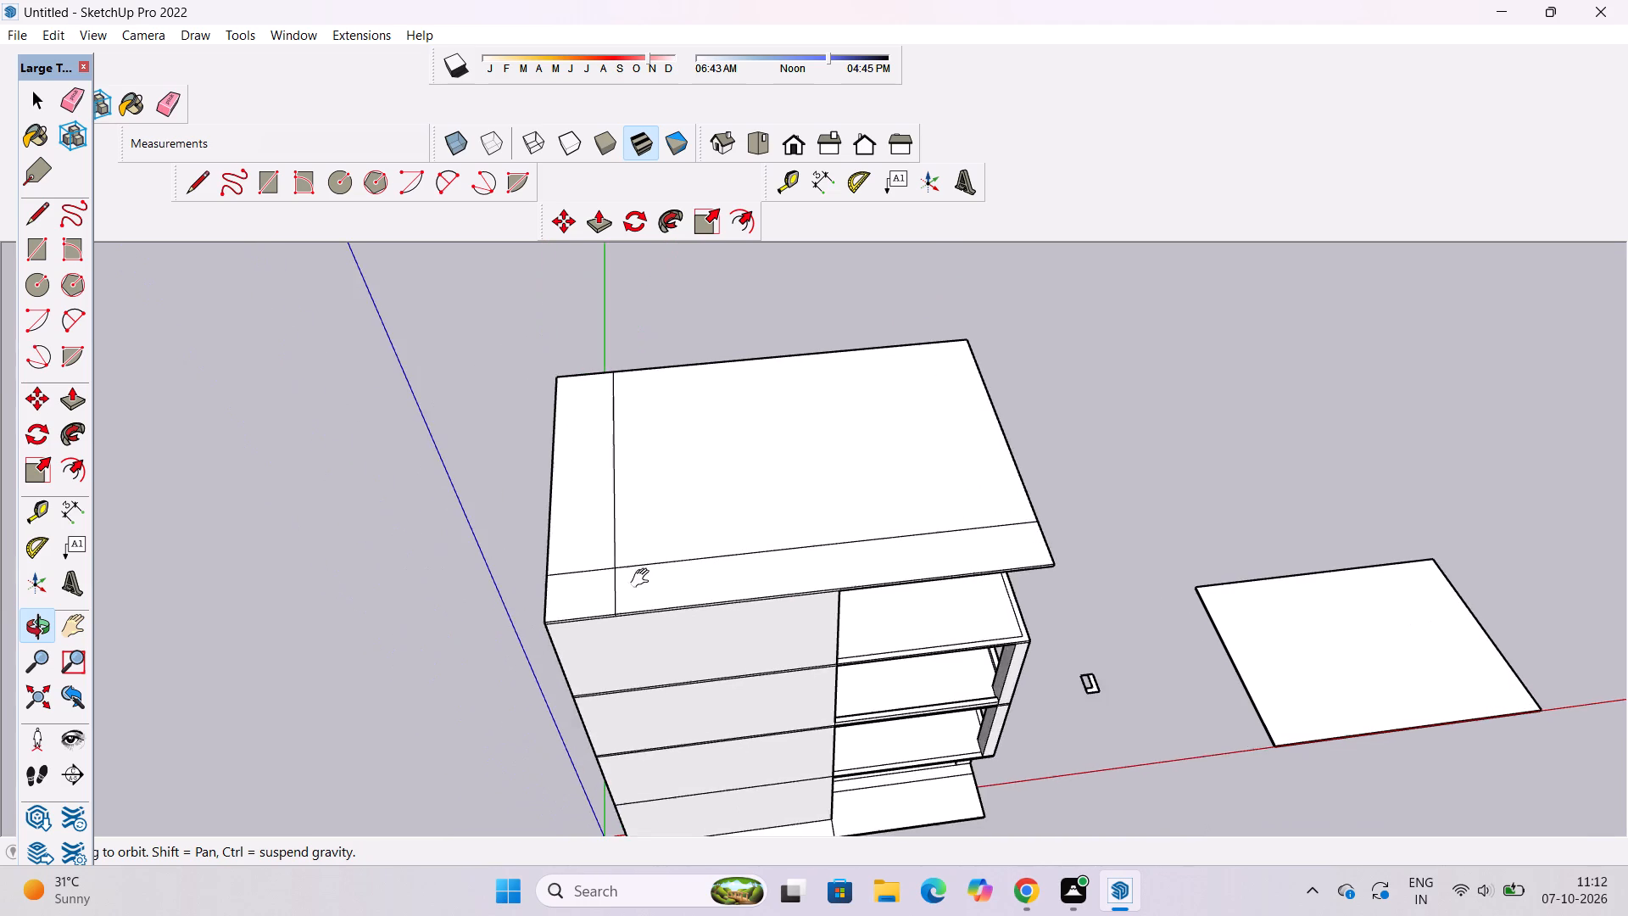
pyautogui.moveTo(644, 590); pyautogui.dragTo(600, 610)
pyautogui.press('e')
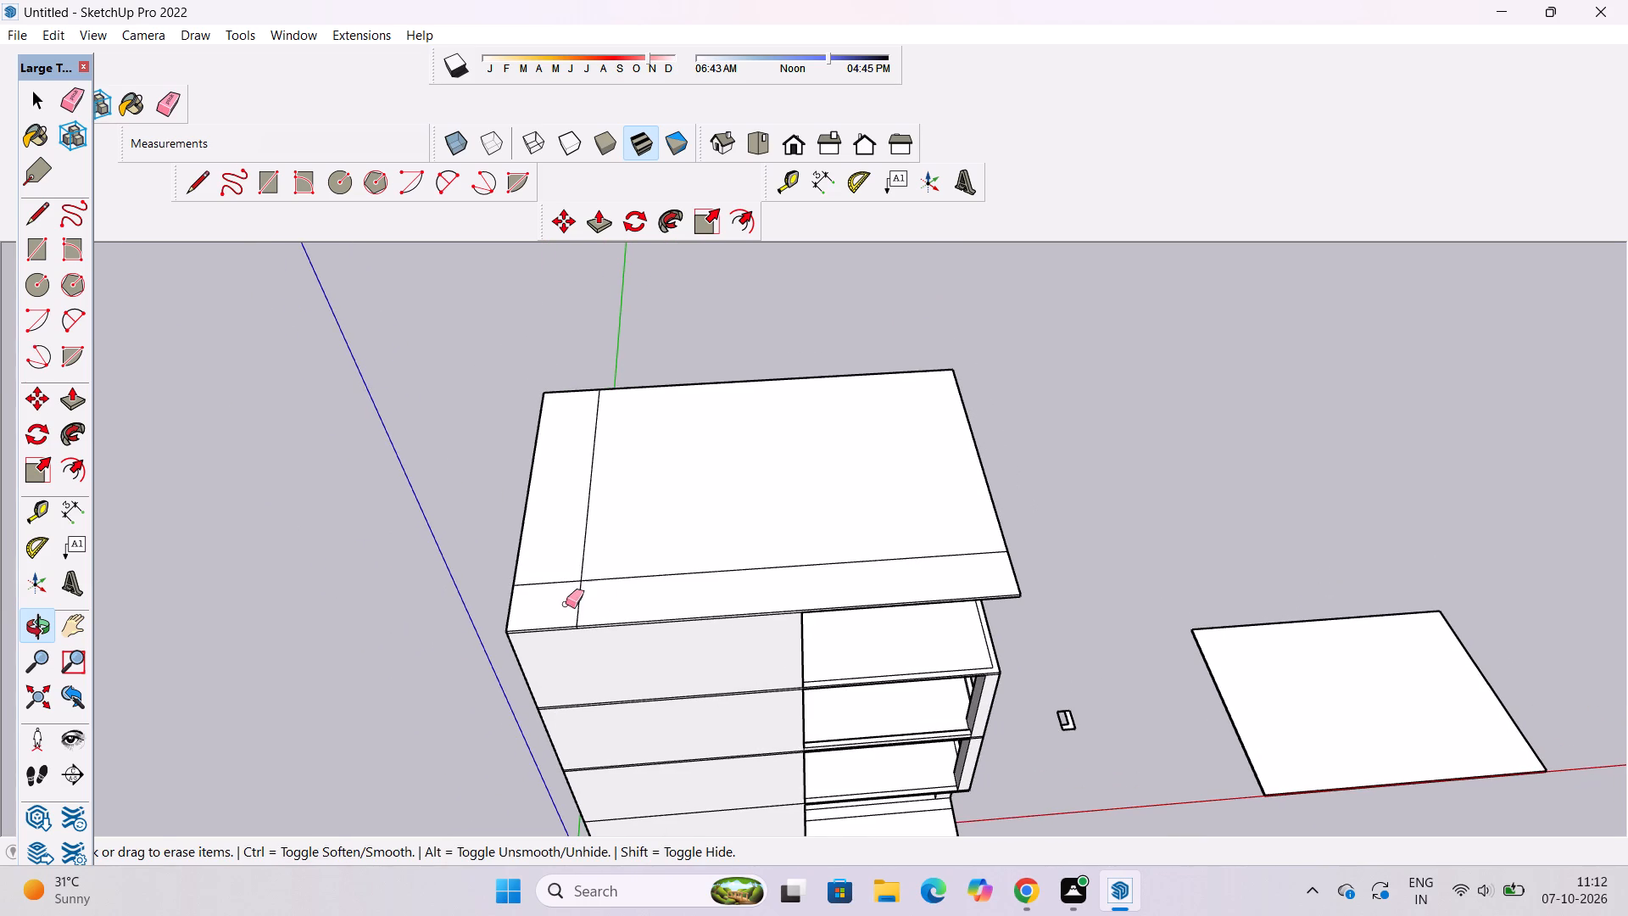
pyautogui.scroll(4, 549, 589)
pyautogui.moveTo(630, 450); pyautogui.dragTo(593, 587)
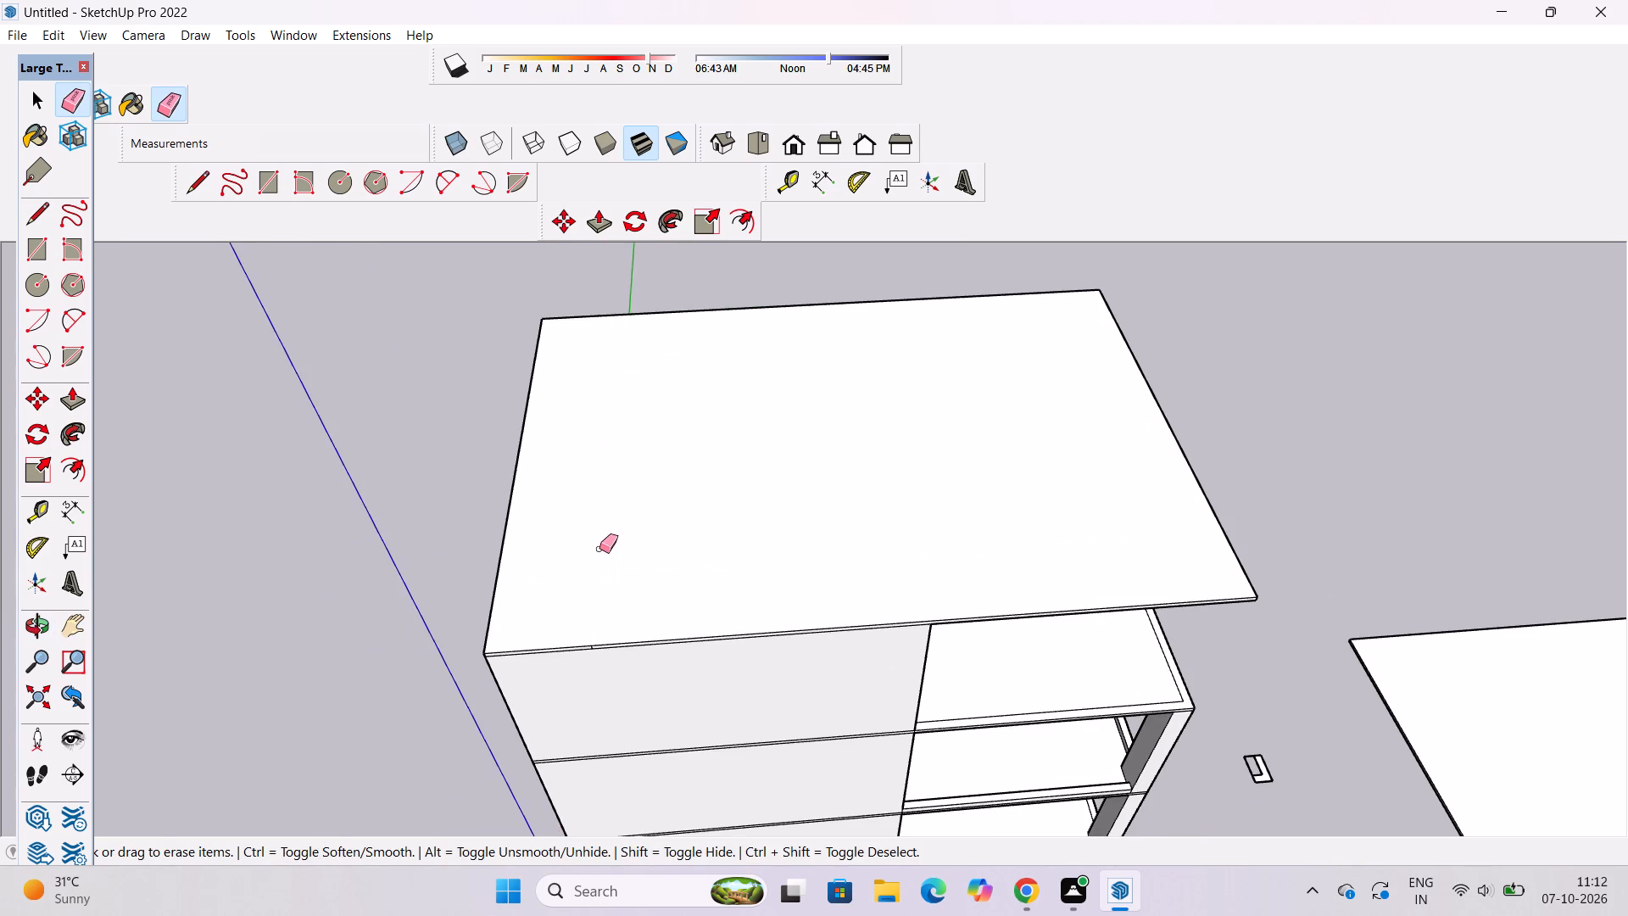
pyautogui.press('space')
# Examine the terrace's balcony-side parapet, its junction with the raised end parapet, and the matching balcony on the floor below.
pyautogui.write('o')
pyautogui.scroll(-4, 602, 548)
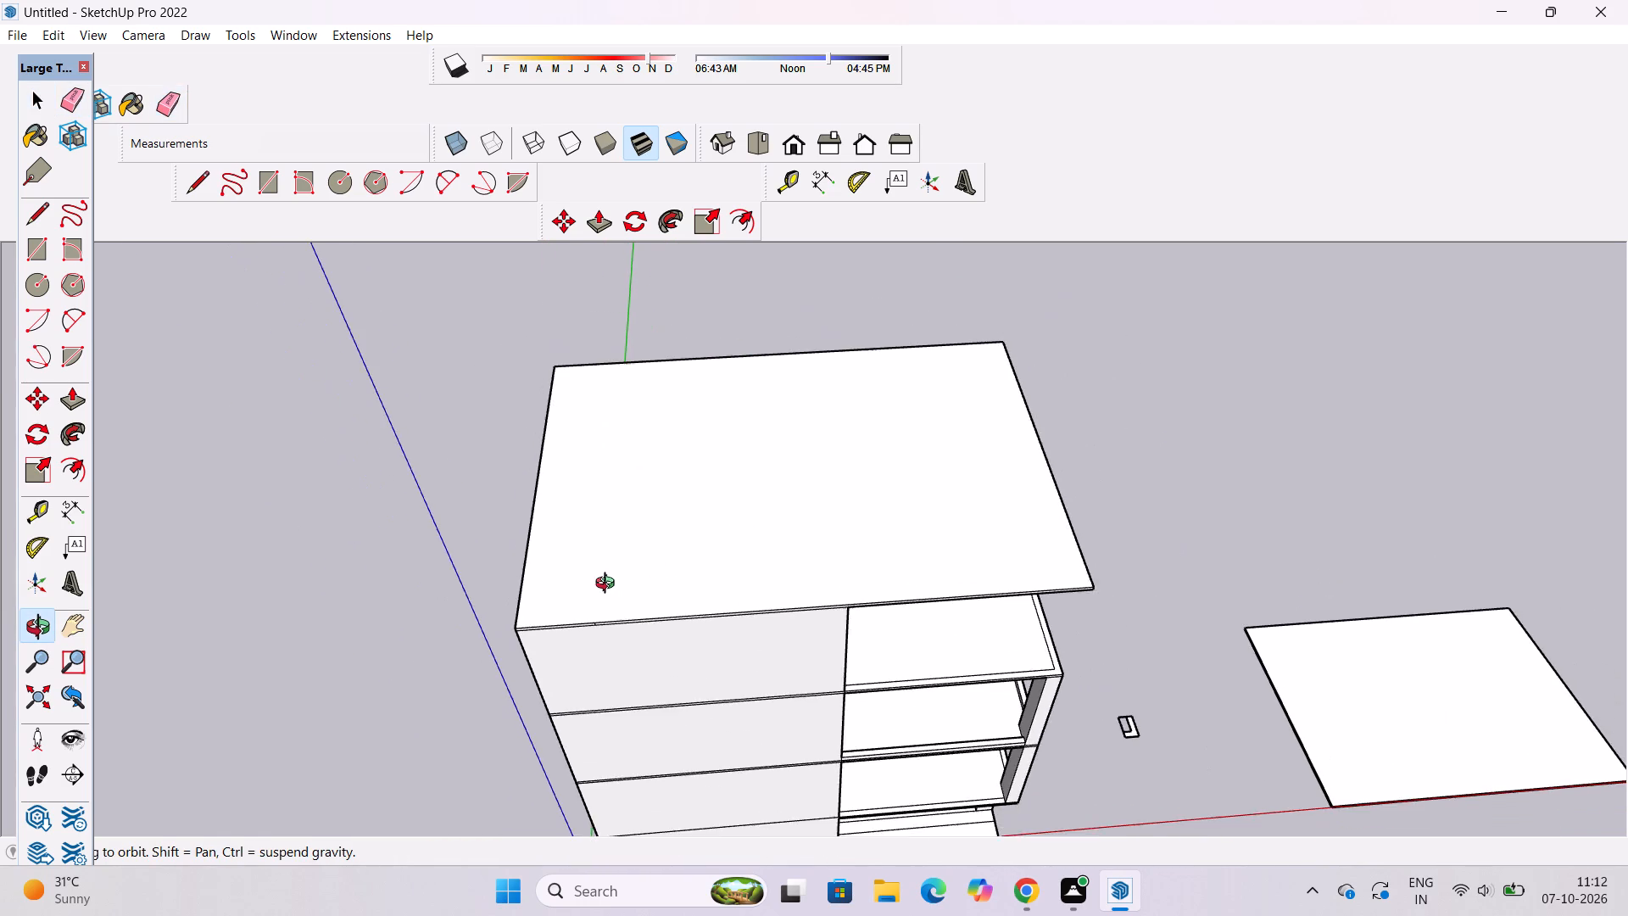
pyautogui.moveTo(610, 625); pyautogui.dragTo(1018, 397)
pyautogui.moveTo(886, 553); pyautogui.dragTo(1148, 696)
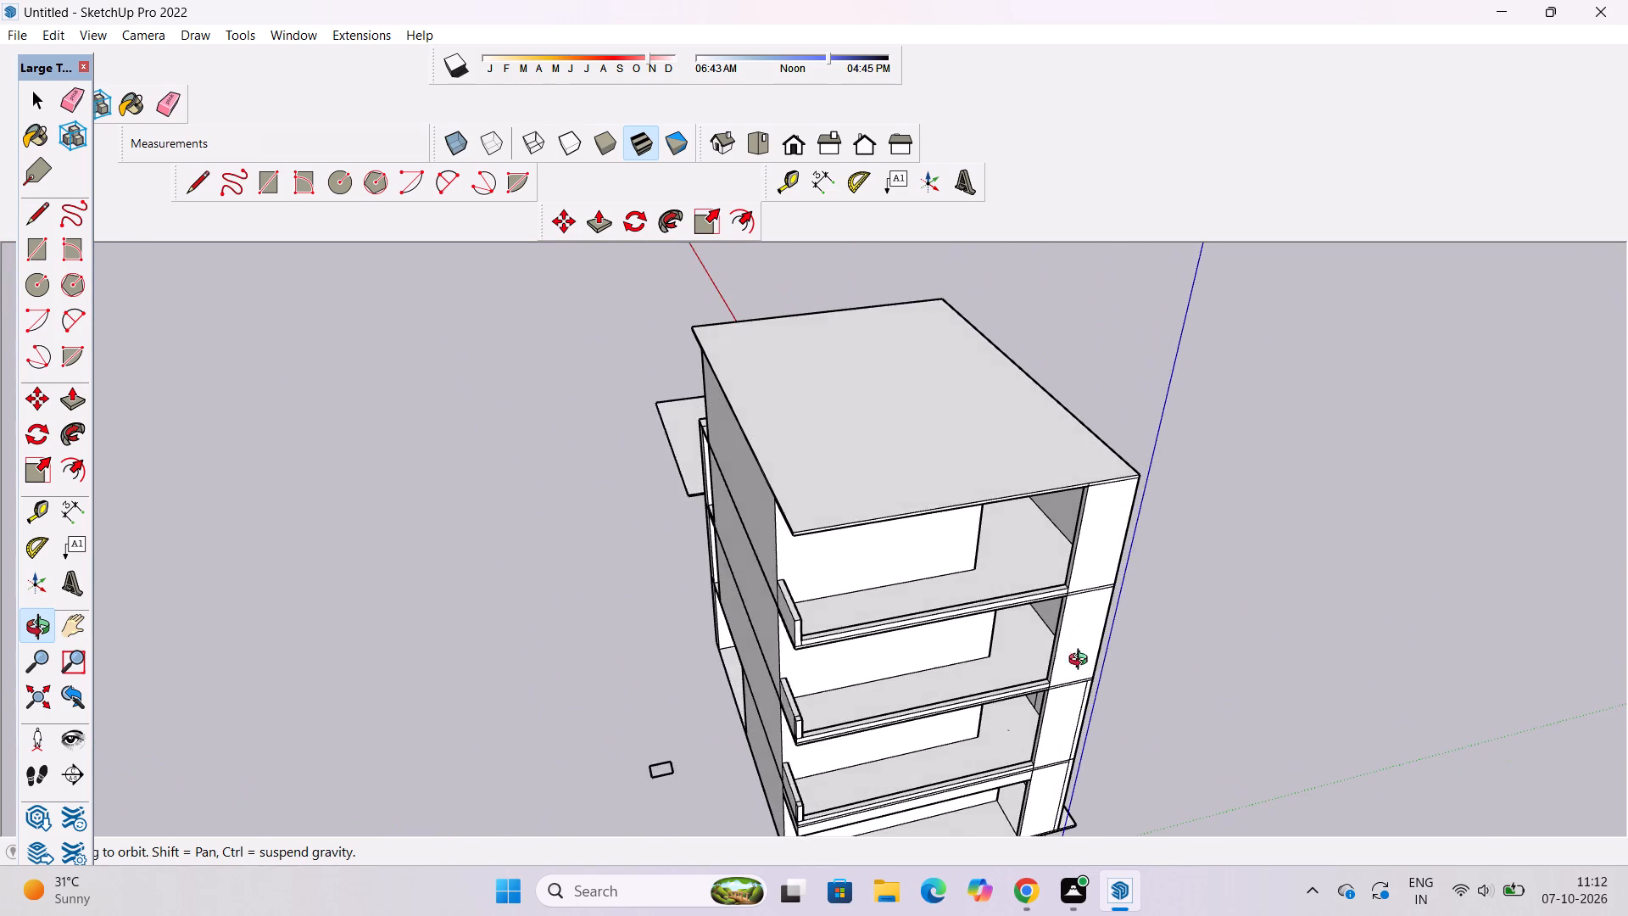
pyautogui.scroll(5, 1059, 642)
pyautogui.keyDown('shift'); pyautogui.moveTo(1042, 614); pyautogui.dragTo(1043, 654); pyautogui.keyUp('shift')
pyautogui.moveTo(1041, 656); pyautogui.dragTo(947, 641)
pyautogui.keyDown('shift'); pyautogui.moveTo(891, 634); pyautogui.dragTo(834, 708); pyautogui.keyUp('shift')
pyautogui.moveTo(833, 710); pyautogui.dragTo(933, 712)
pyautogui.moveTo(886, 741); pyautogui.dragTo(705, 736)
pyautogui.moveTo(420, 679); pyautogui.dragTo(614, 671)
pyautogui.scroll(1, 610, 679)
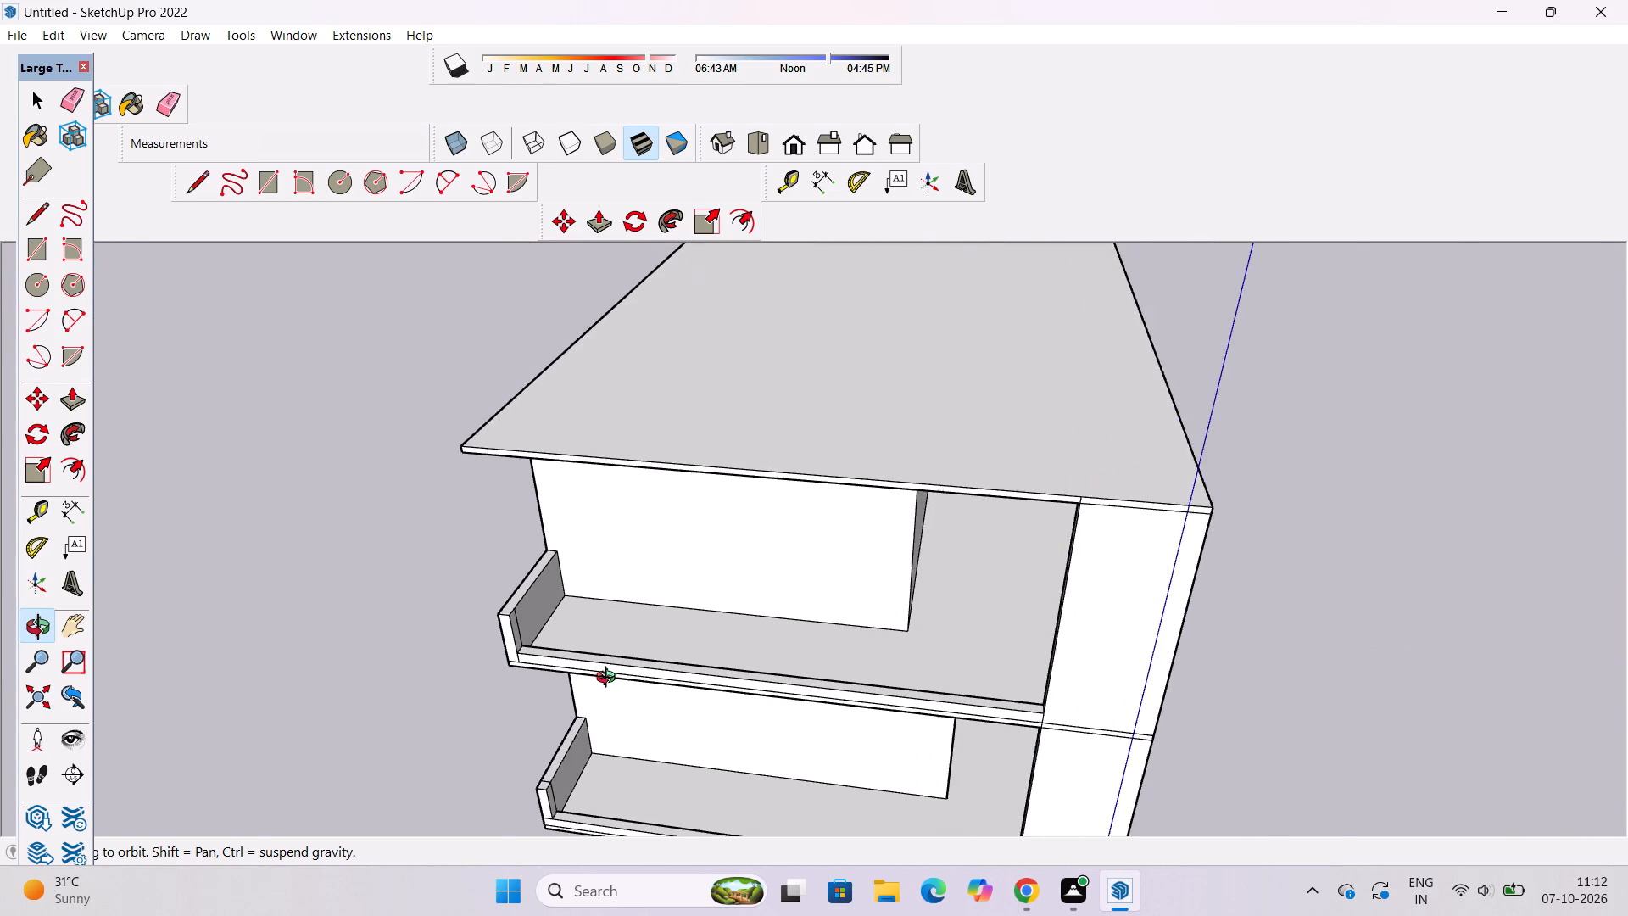
pyautogui.scroll(3, 610, 679)
pyautogui.moveTo(606, 680); pyautogui.dragTo(567, 609)
pyautogui.scroll(1, 567, 608)
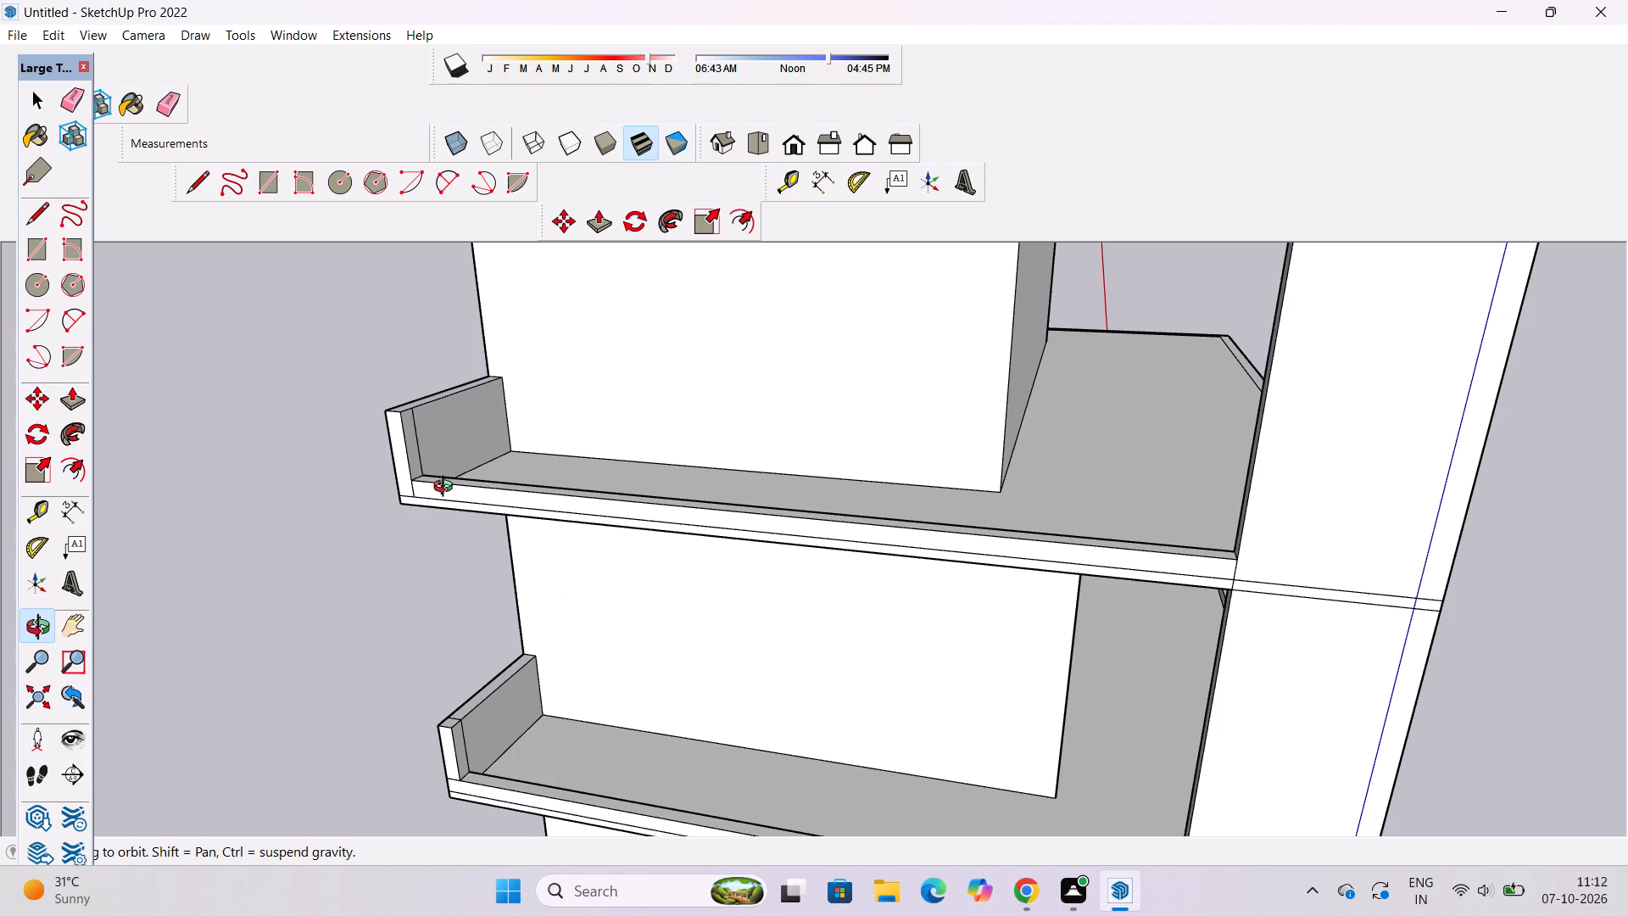
pyautogui.moveTo(457, 488); pyautogui.dragTo(498, 561)
pyautogui.scroll(1, 498, 561)
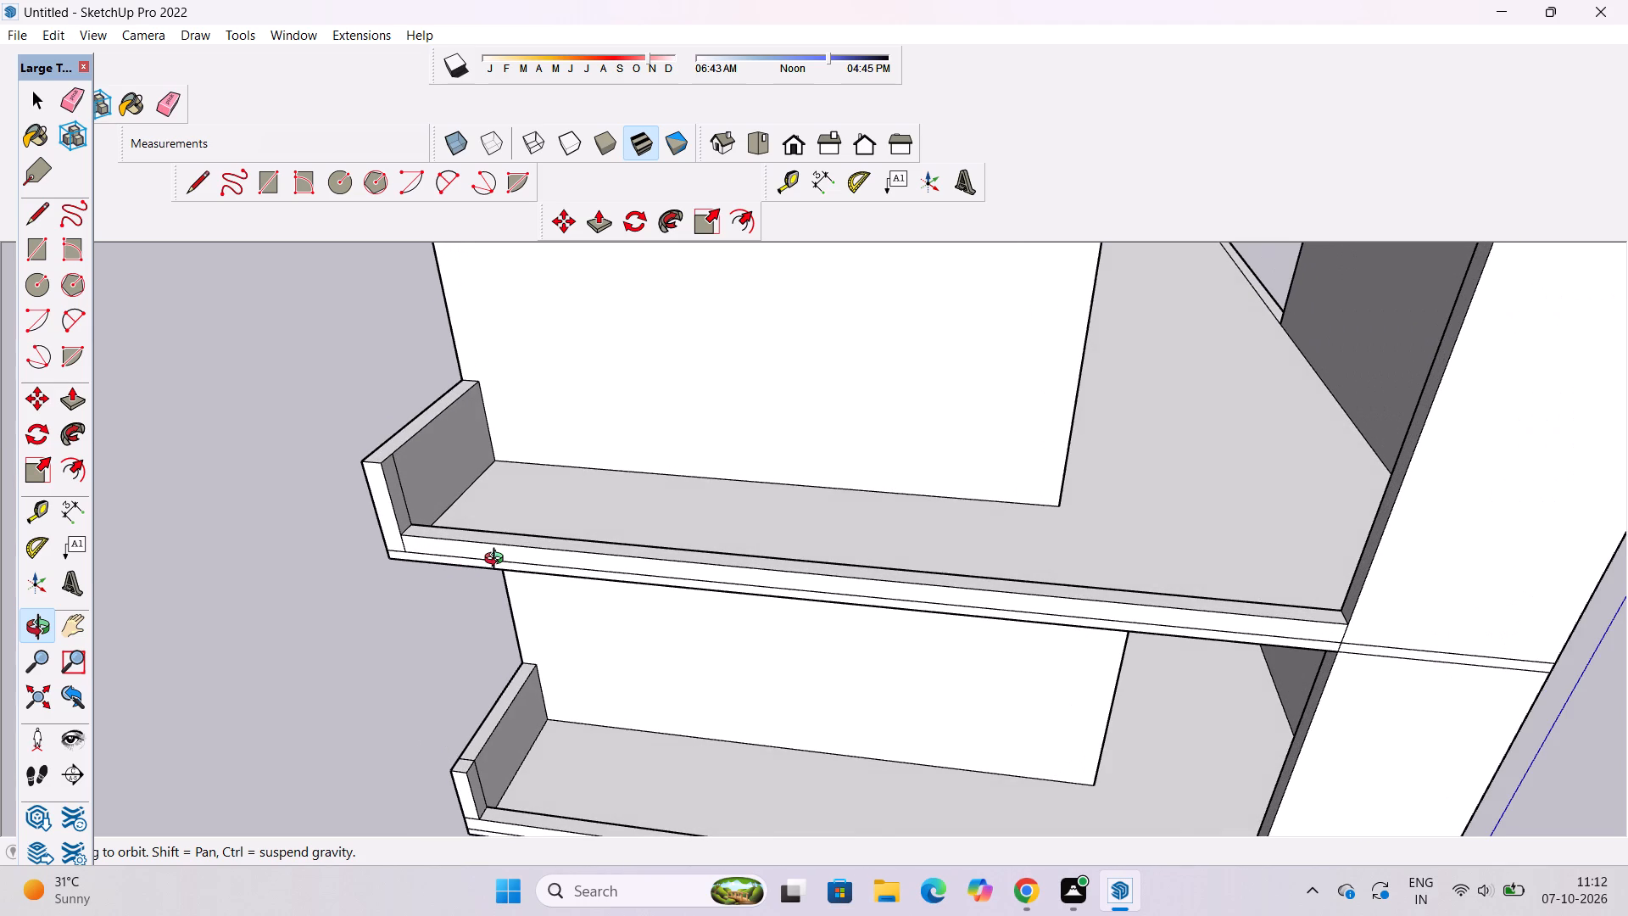
pyautogui.scroll(-4, 498, 561)
pyautogui.scroll(3, 438, 502)
pyautogui.scroll(-4, 341, 539)
pyautogui.scroll(3, 499, 542)
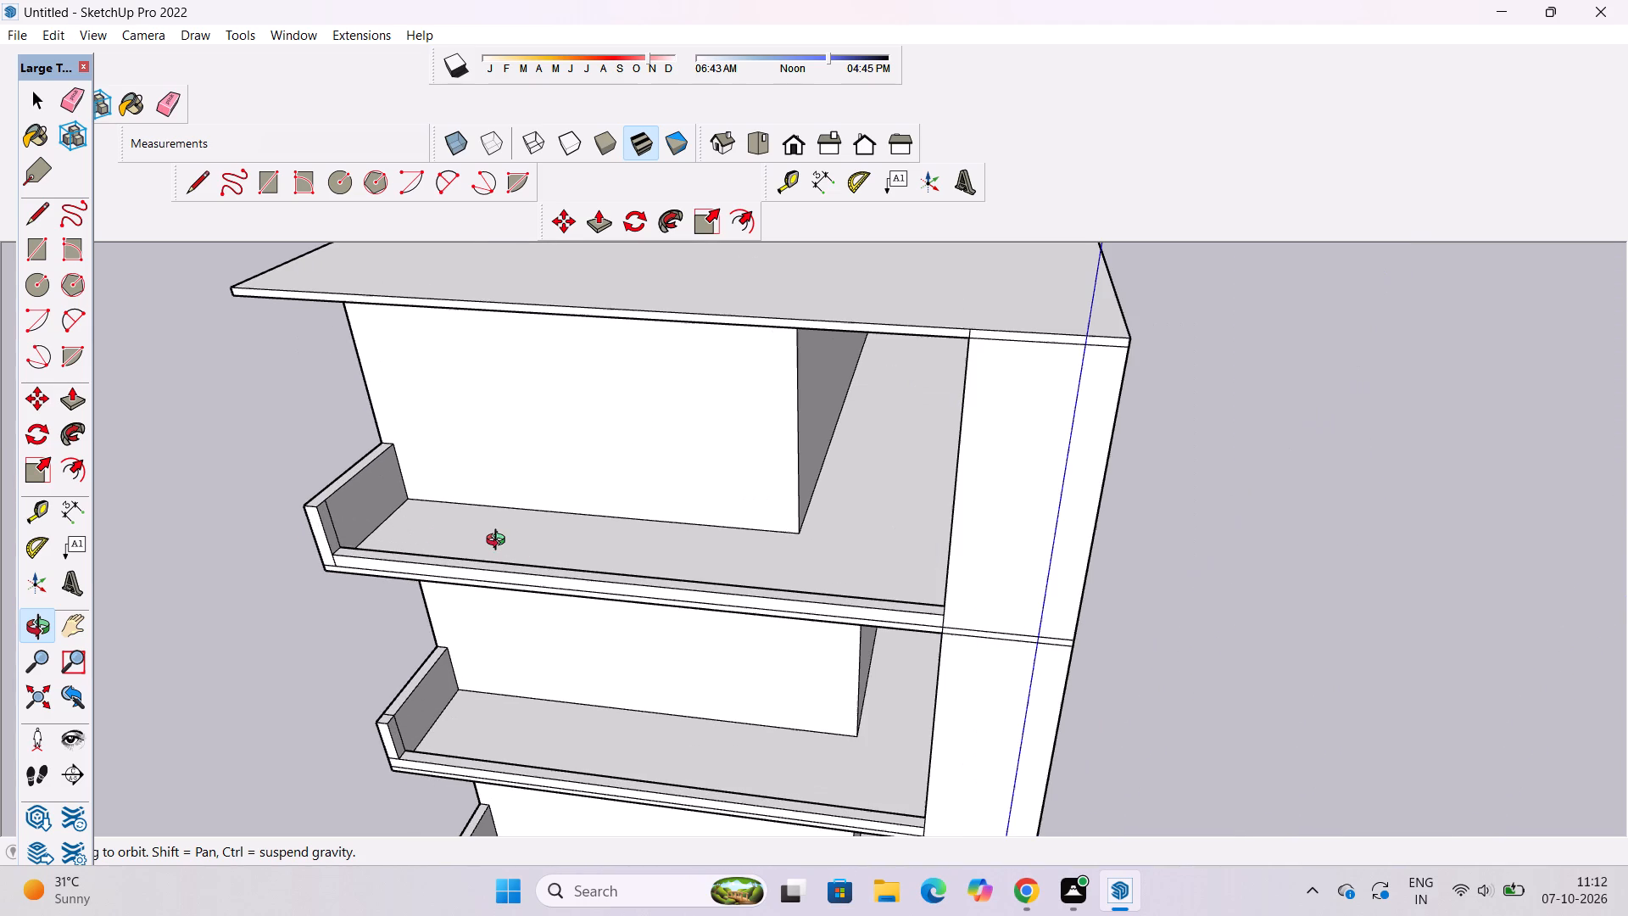
pyautogui.keyDown('shift'); pyautogui.moveTo(438, 523); pyautogui.dragTo(523, 601); pyautogui.keyUp('shift')
pyautogui.scroll(7, 445, 618)
pyautogui.keyDown('shift'); pyautogui.moveTo(432, 624); pyautogui.dragTo(352, 559); pyautogui.keyUp('shift')
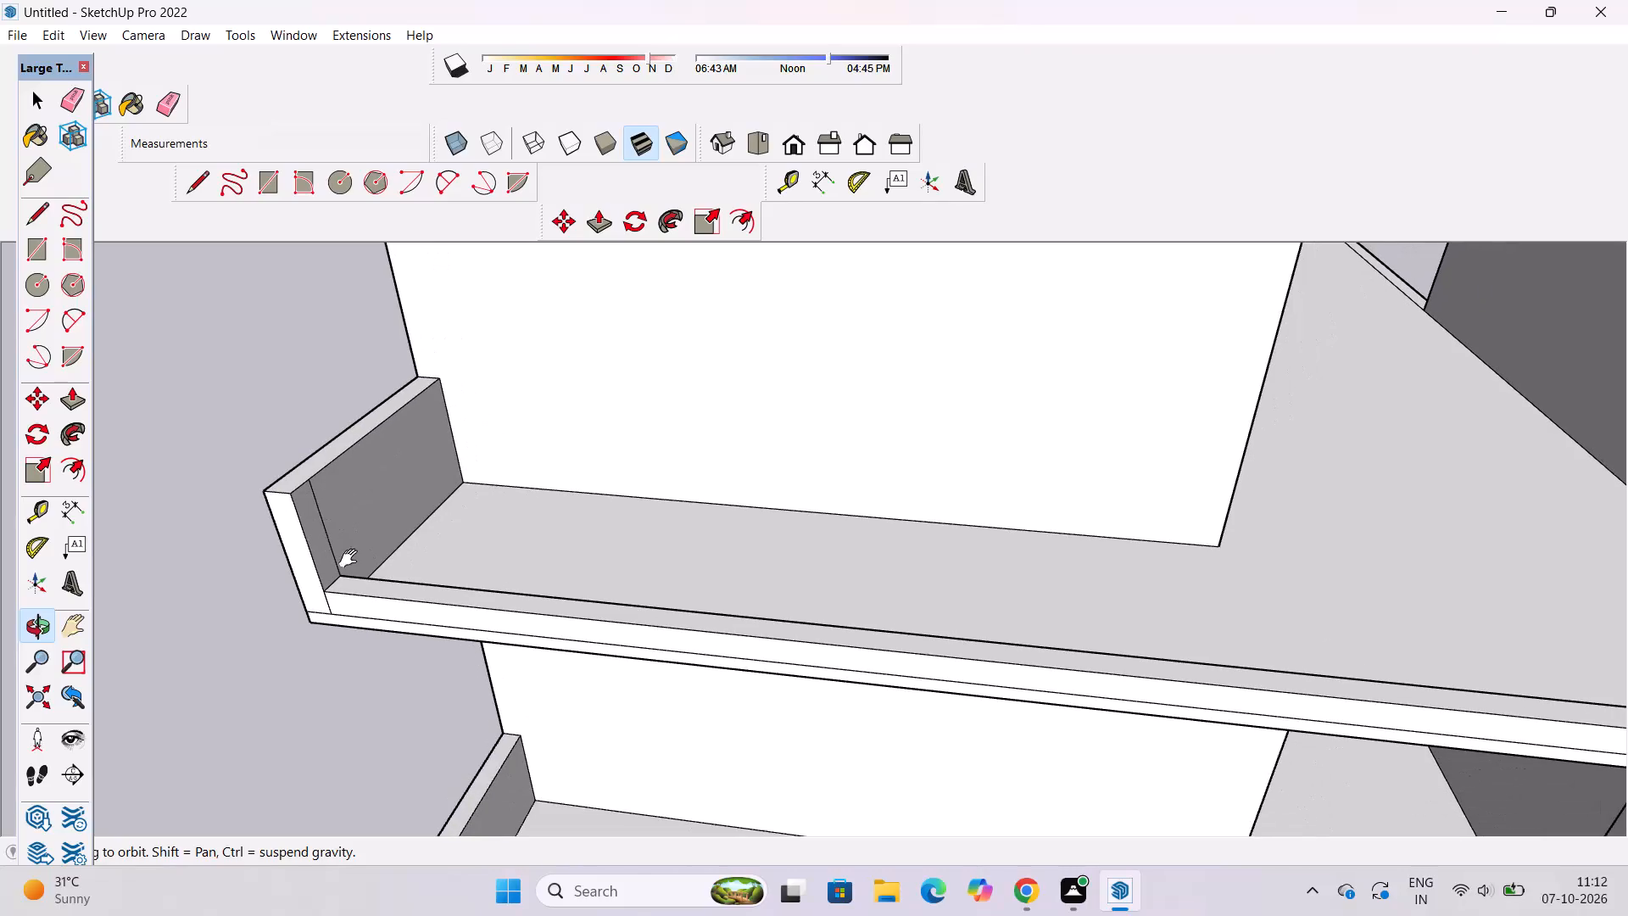
pyautogui.keyDown('shift'); pyautogui.moveTo(352, 559); pyautogui.dragTo(352, 560); pyautogui.keyUp('shift')
pyautogui.scroll(-3, 328, 550)
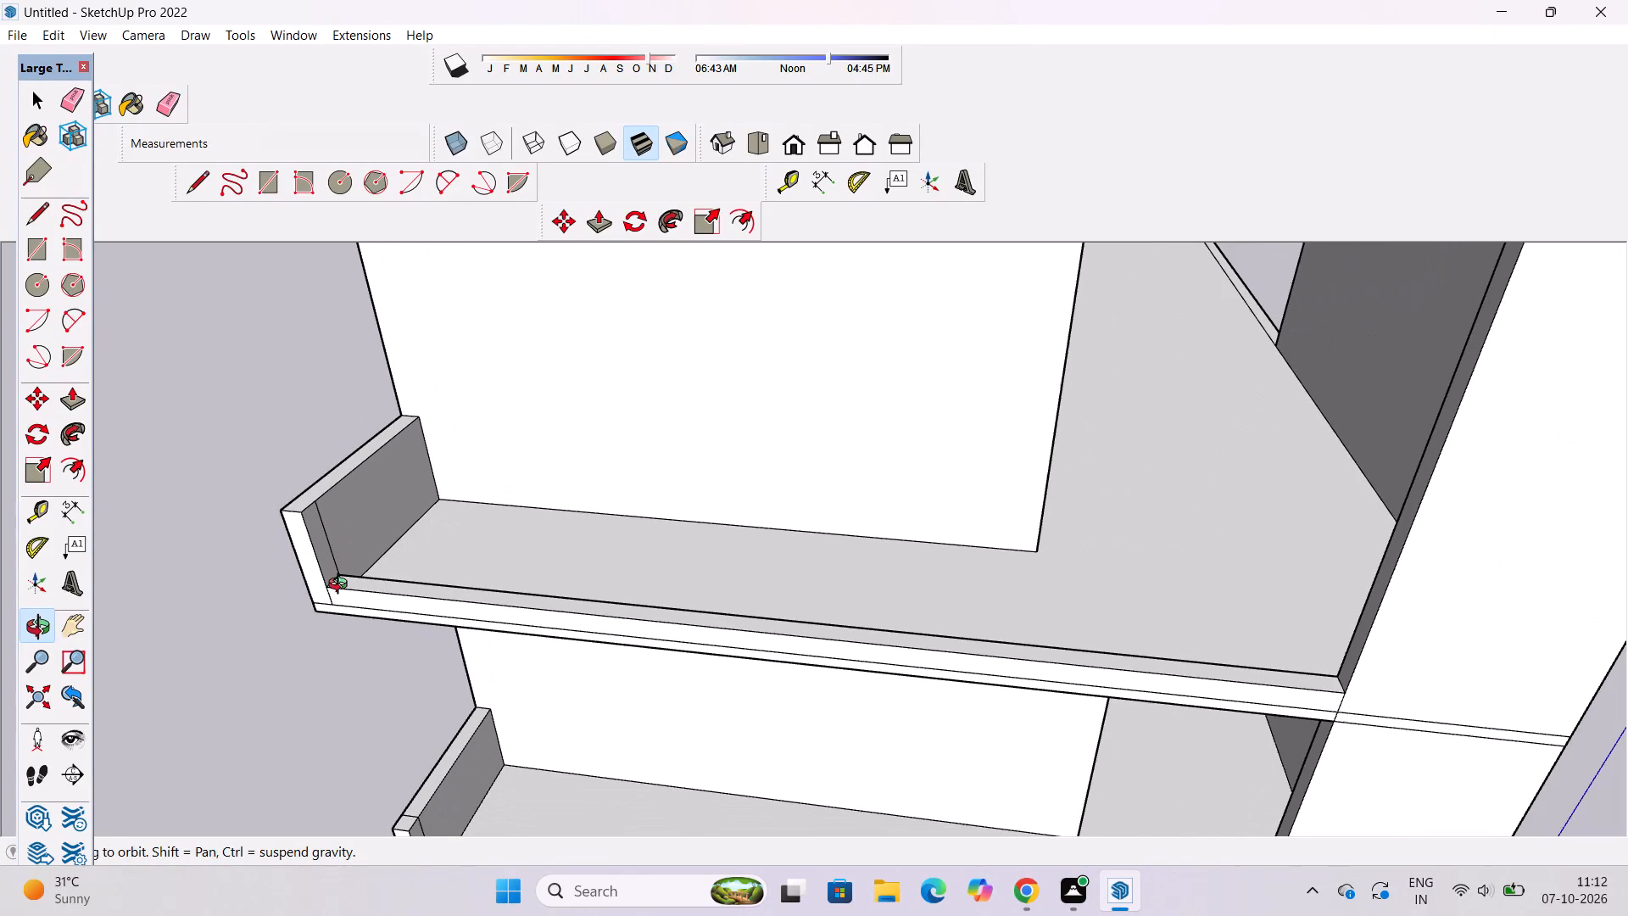
pyautogui.scroll(2, 342, 586)
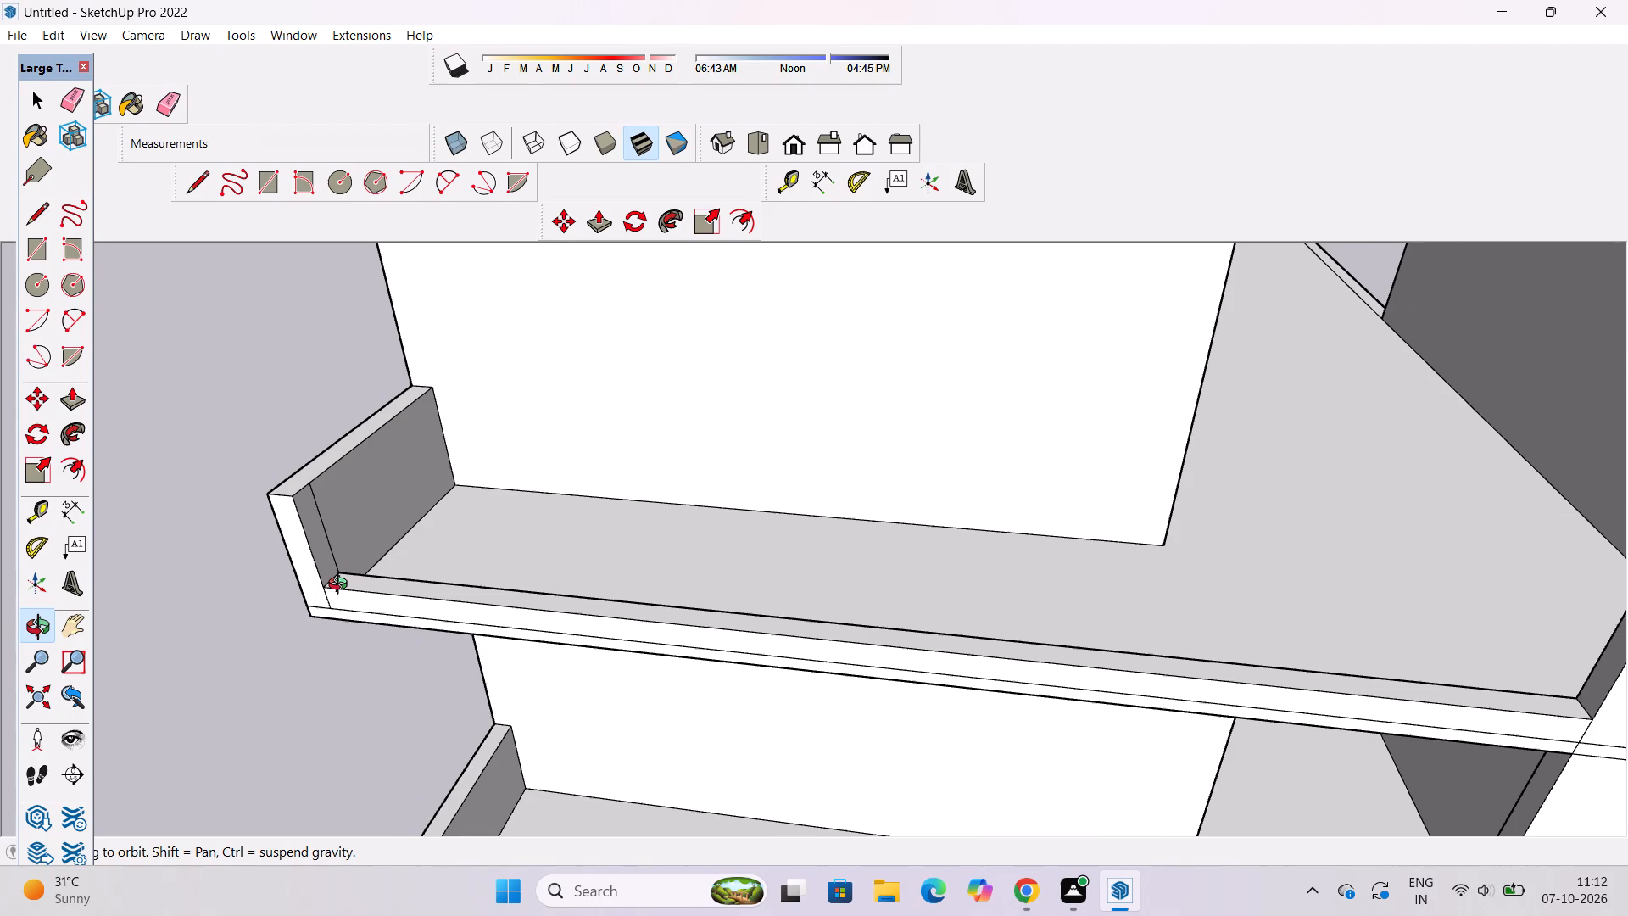
pyautogui.scroll(-10, 342, 586)
# Compare the balcony edges, parapets and slab undersides of the lower floors along the building's balcony side.
pyautogui.moveTo(851, 655); pyautogui.dragTo(828, 555)
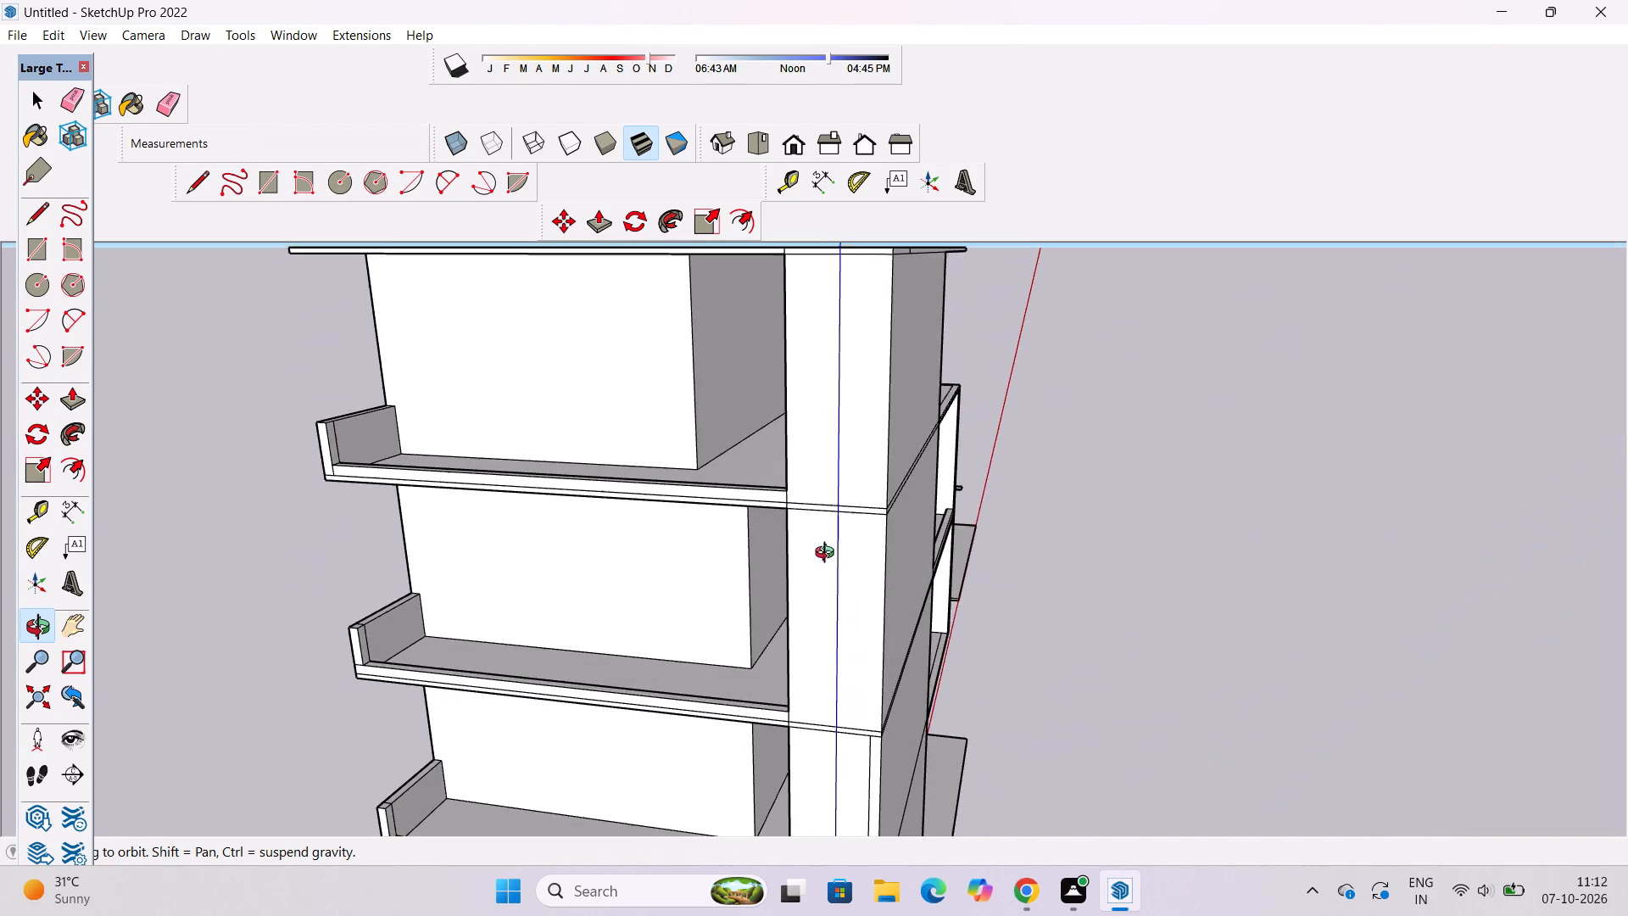
pyautogui.scroll(2, 792, 679)
pyautogui.keyDown('shift'); pyautogui.moveTo(792, 679); pyautogui.dragTo(801, 629); pyautogui.keyUp('shift')
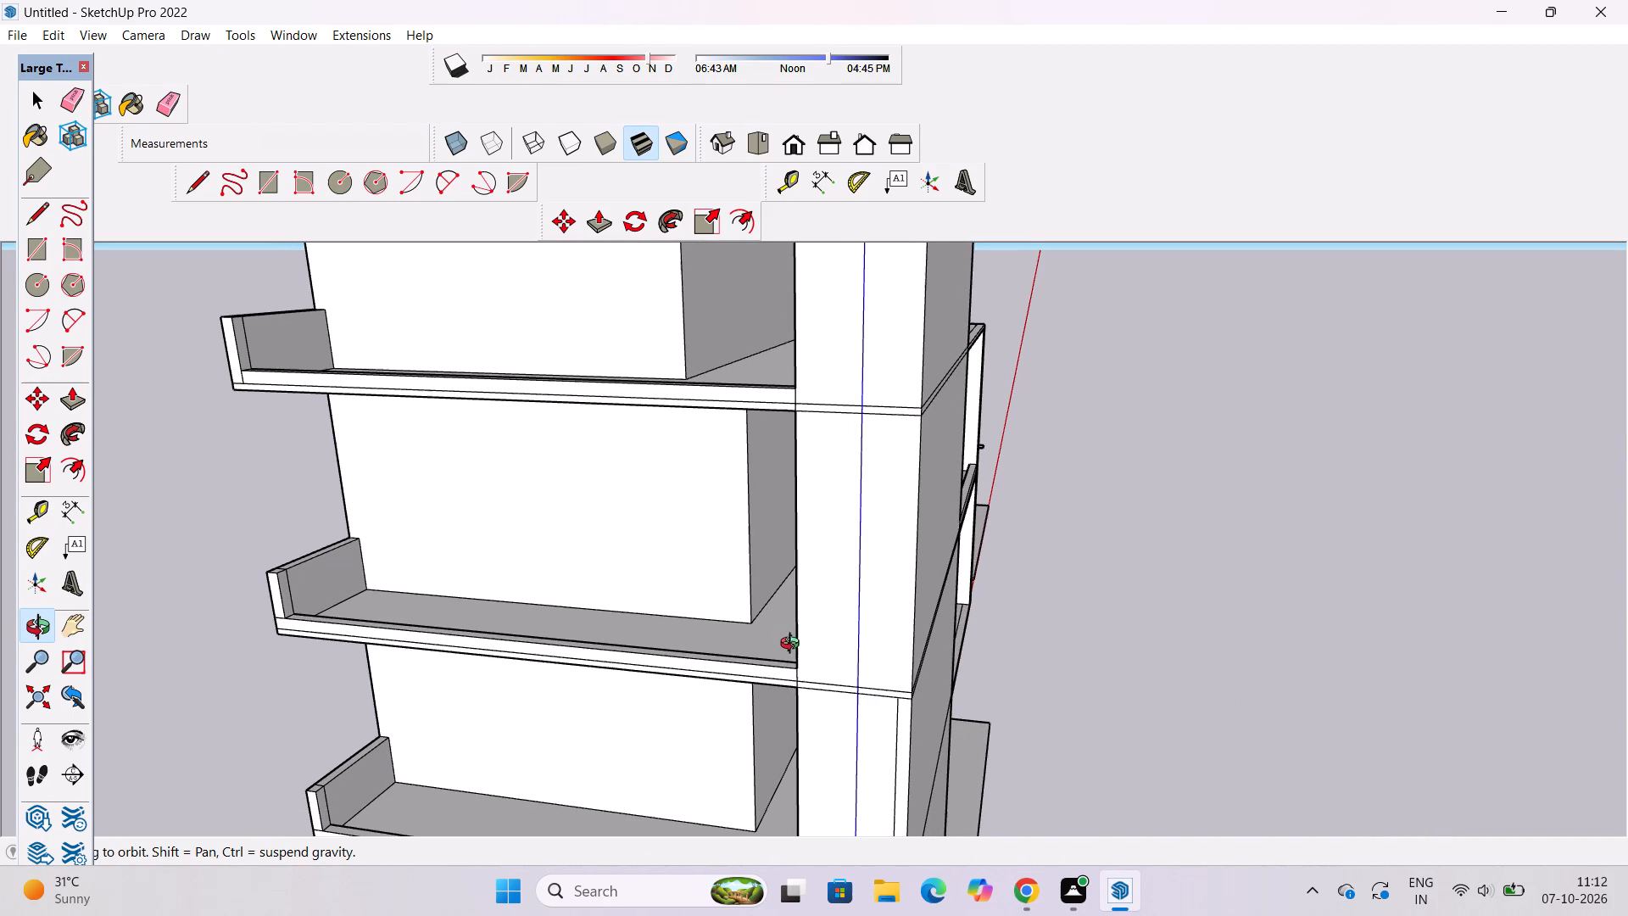
pyautogui.scroll(3, 789, 649)
pyautogui.moveTo(722, 673); pyautogui.dragTo(831, 668)
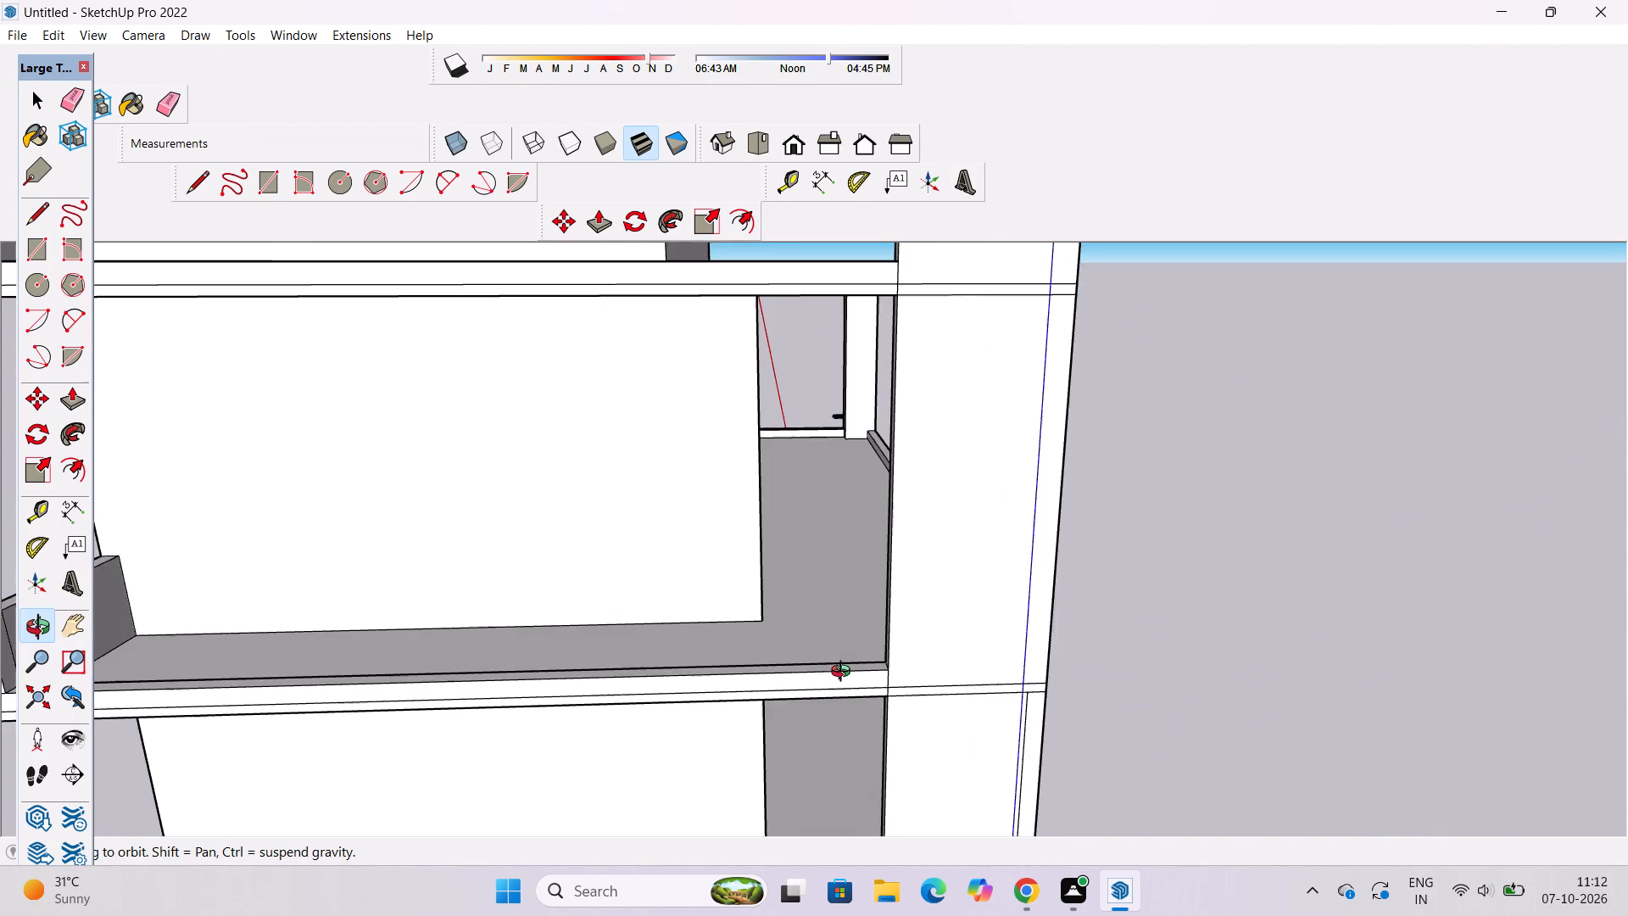
pyautogui.scroll(-5, 845, 673)
pyautogui.keyDown('shift'); pyautogui.moveTo(852, 675); pyautogui.dragTo(716, 607); pyautogui.keyUp('shift')
pyautogui.keyDown('shift'); pyautogui.scroll(2, 716, 690); pyautogui.keyUp('shift')
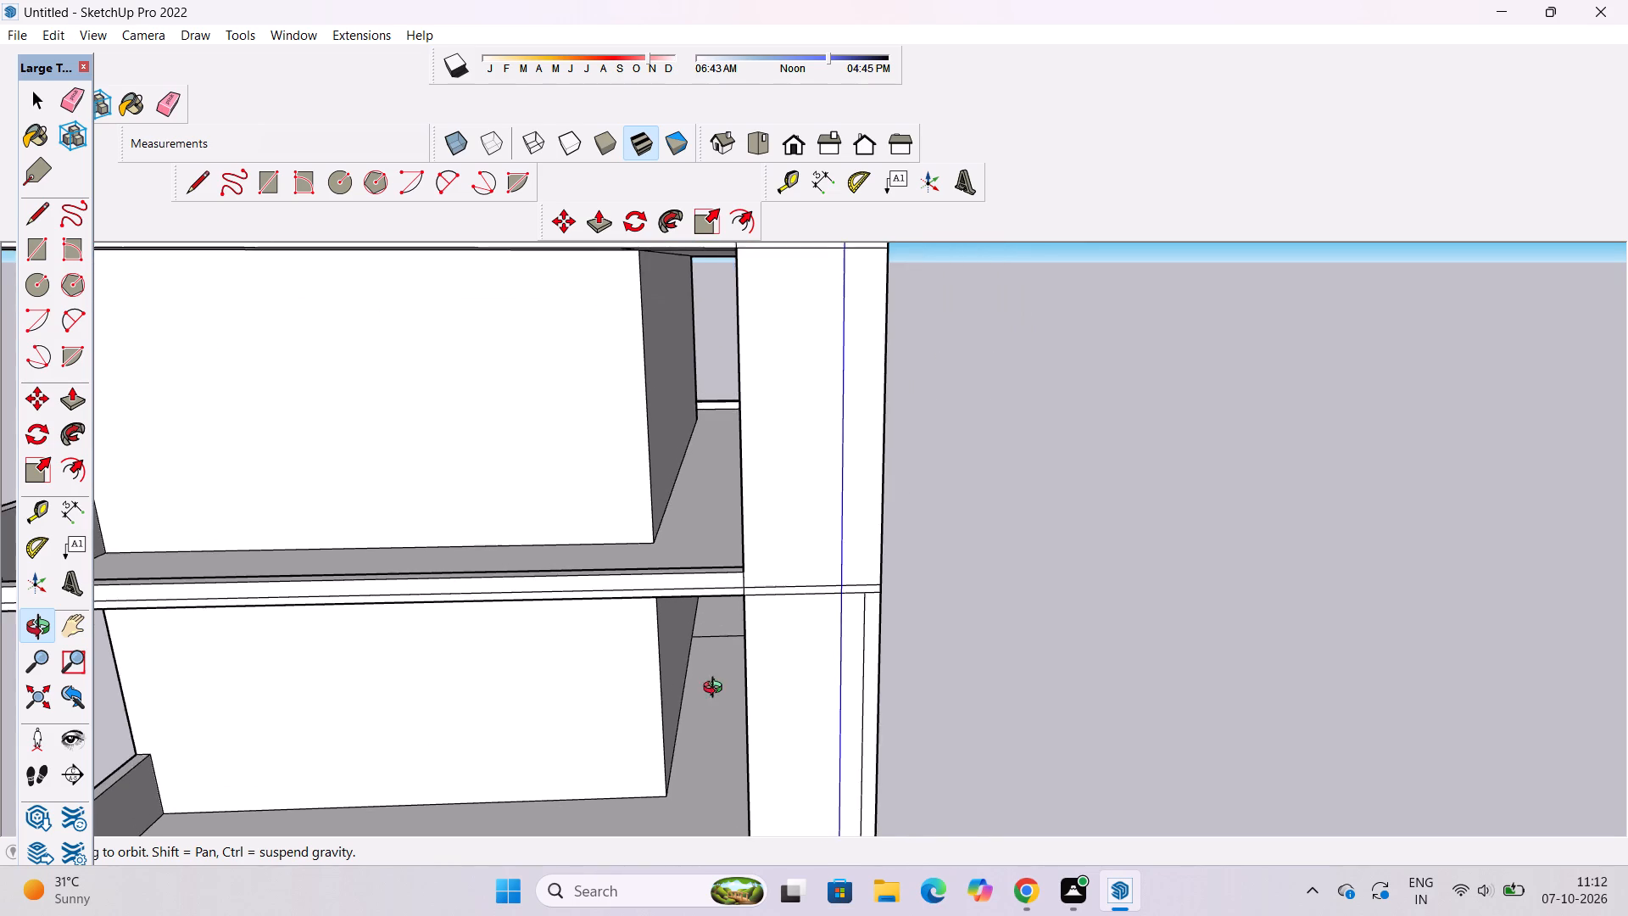
pyautogui.moveTo(705, 677); pyautogui.dragTo(694, 472)
pyautogui.keyDown('shift'); pyautogui.moveTo(694, 472); pyautogui.dragTo(921, 717); pyautogui.keyUp('shift')
pyautogui.scroll(-6, 664, 486)
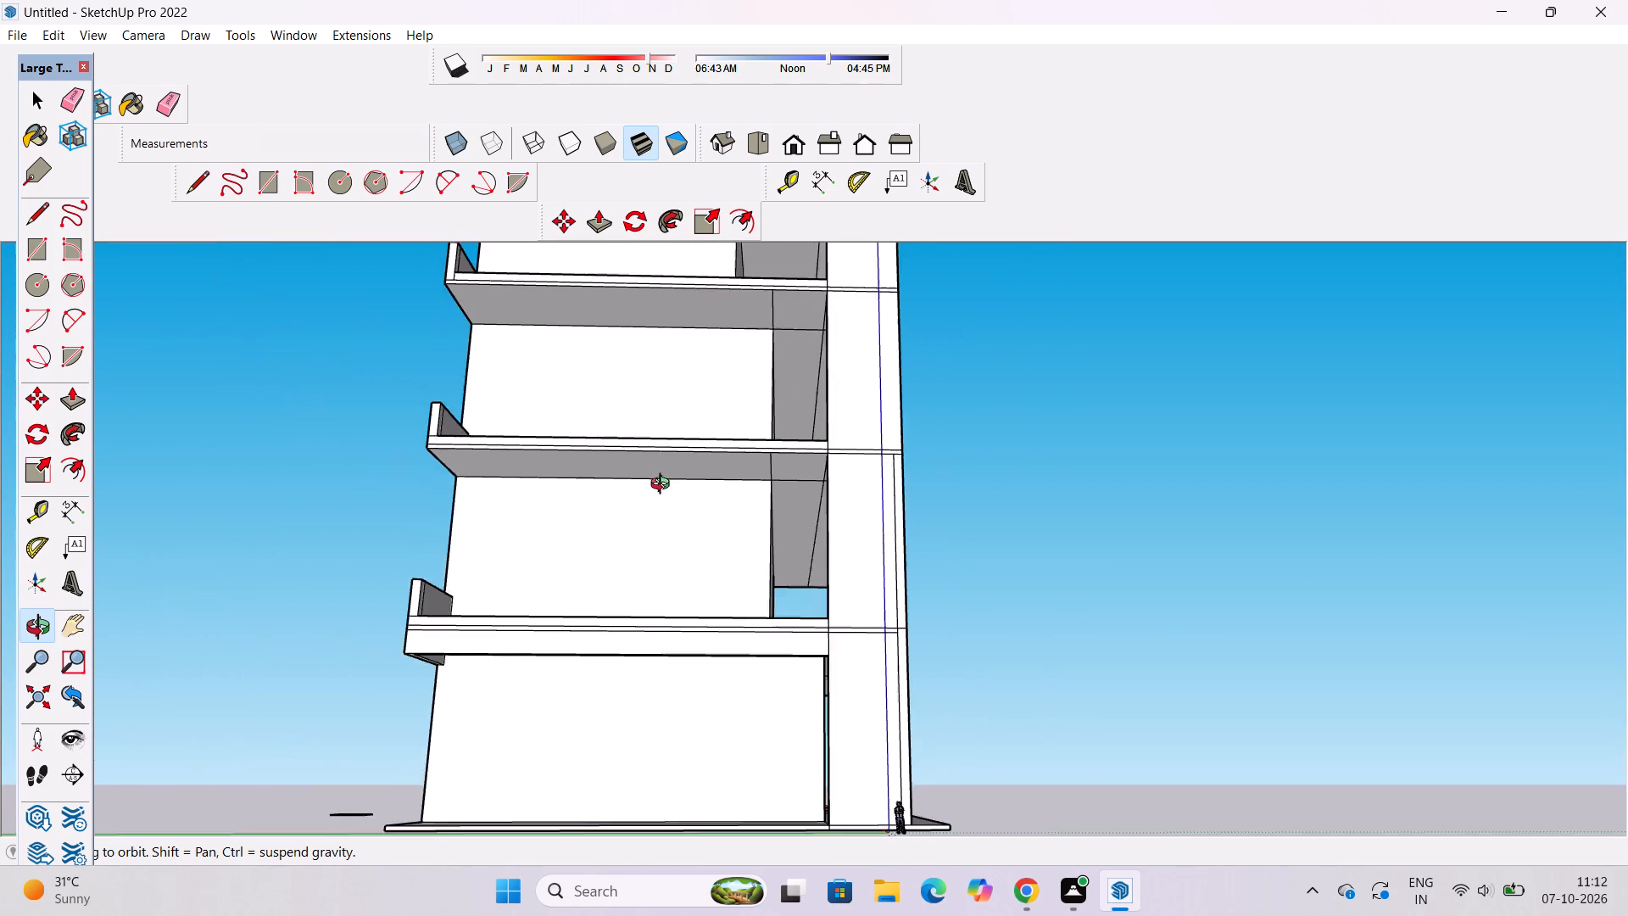
pyautogui.scroll(-3, 664, 486)
pyautogui.moveTo(758, 673); pyautogui.dragTo(728, 497)
pyautogui.scroll(2, 700, 505)
pyautogui.moveTo(701, 545); pyautogui.dragTo(711, 601)
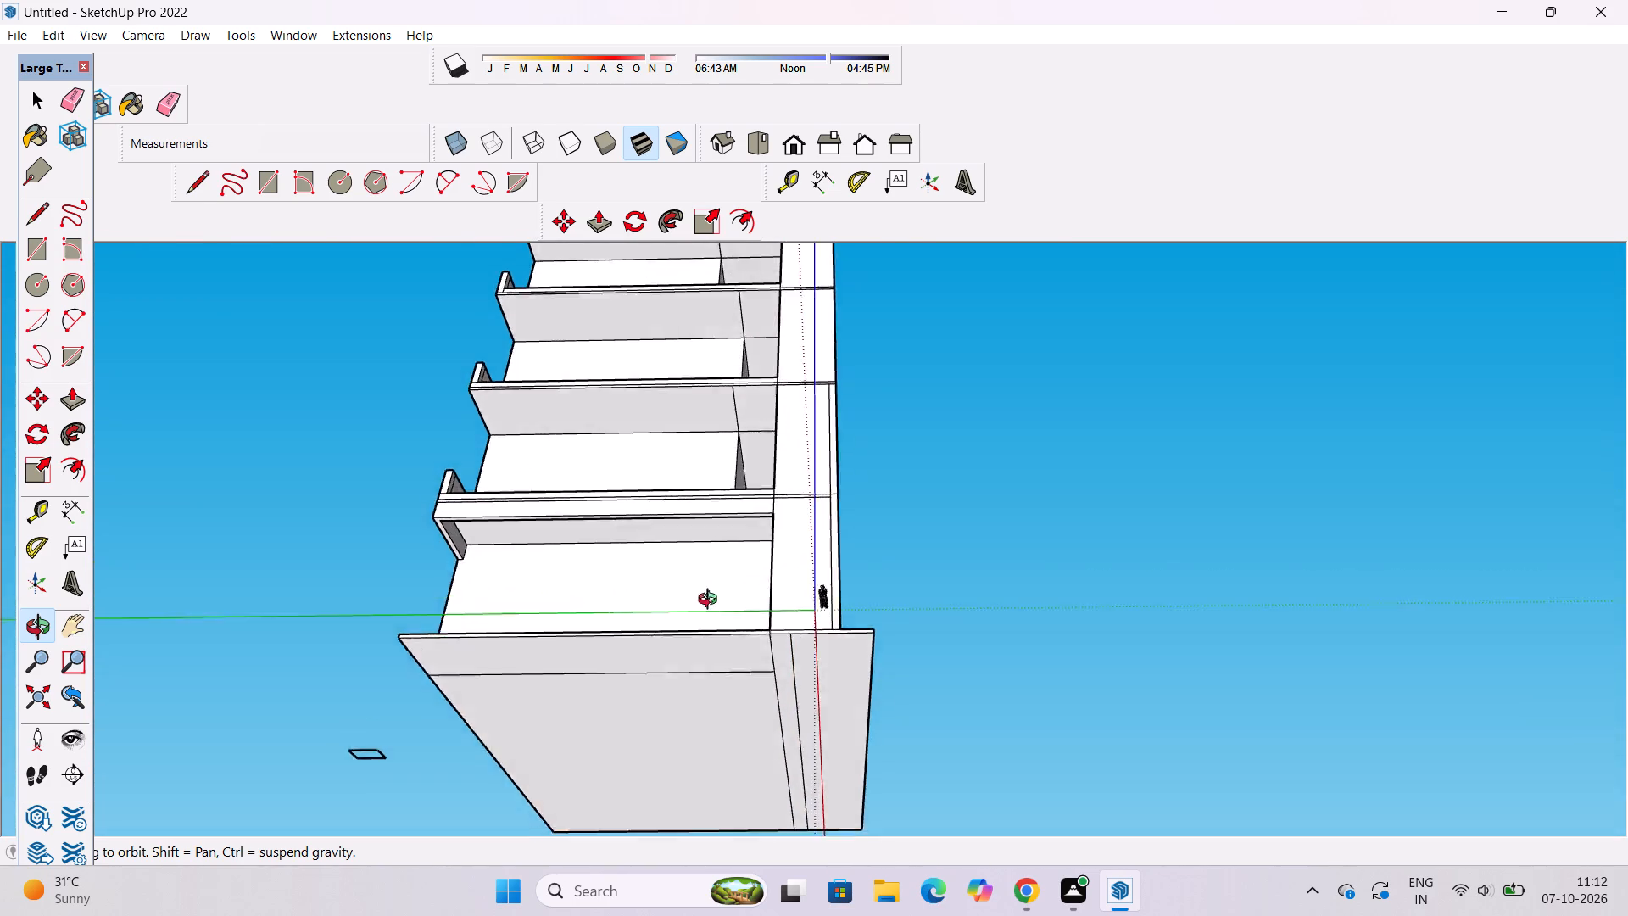
pyautogui.moveTo(711, 601); pyautogui.dragTo(761, 849)
pyautogui.keyDown('shift'); pyautogui.moveTo(755, 818); pyautogui.dragTo(711, 738); pyautogui.keyUp('shift')
pyautogui.scroll(3, 727, 593)
pyautogui.keyDown('shift'); pyautogui.moveTo(727, 593); pyautogui.dragTo(727, 592); pyautogui.keyUp('shift')
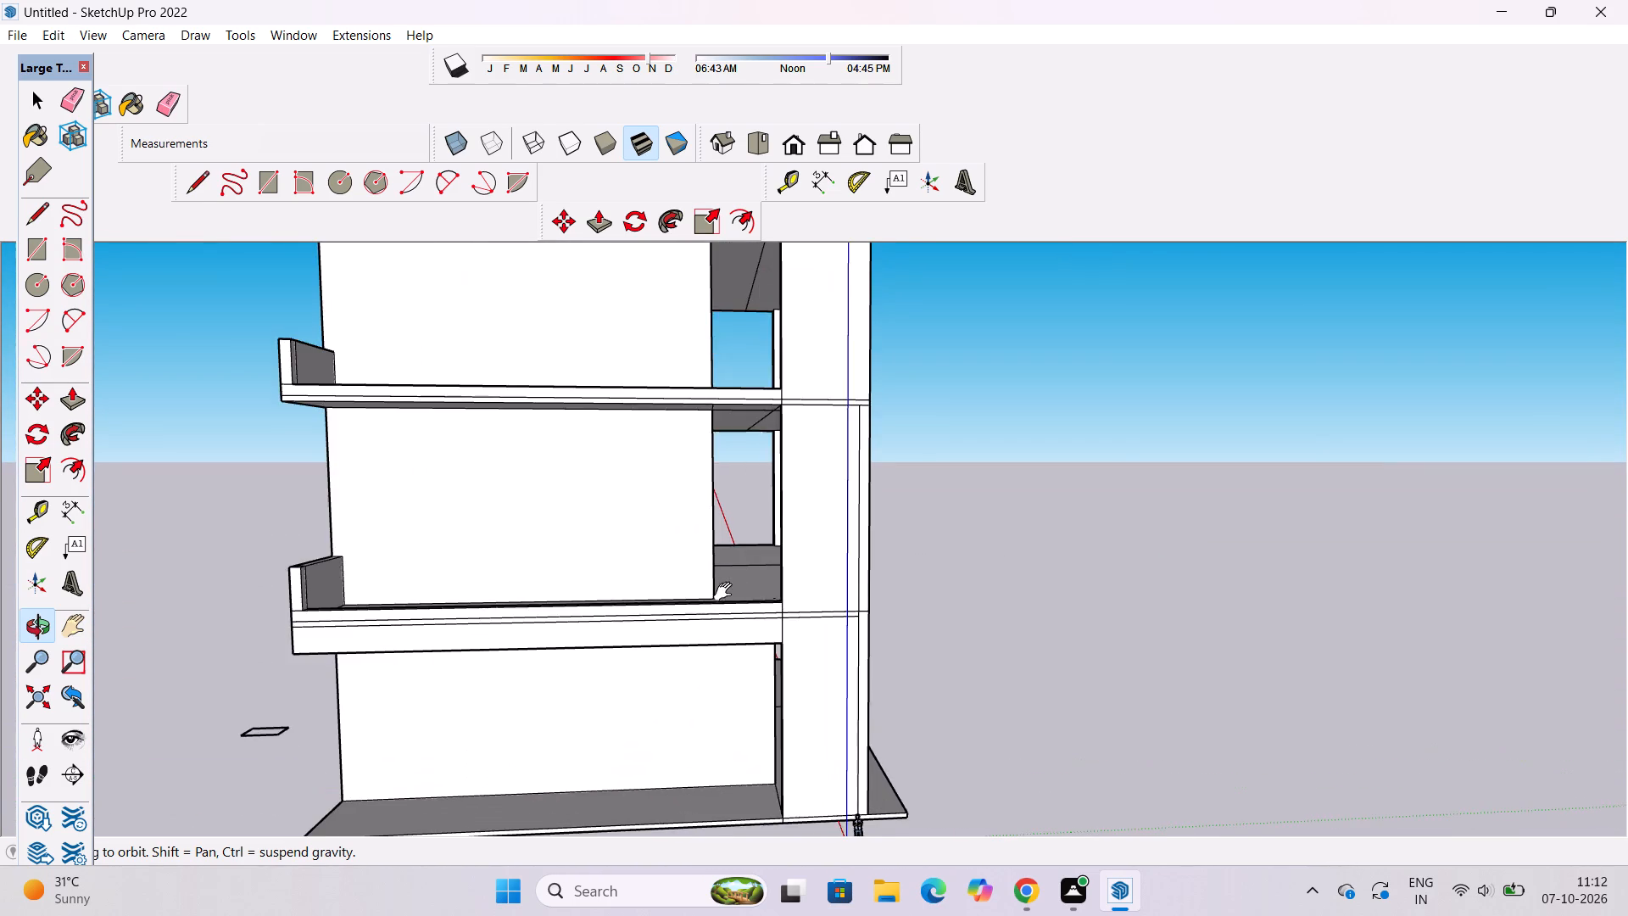
pyautogui.keyDown('shift'); pyautogui.moveTo(727, 592); pyautogui.dragTo(688, 640); pyautogui.keyUp('shift')
pyautogui.click(687, 678)
pyautogui.moveTo(687, 678); pyautogui.dragTo(677, 692)
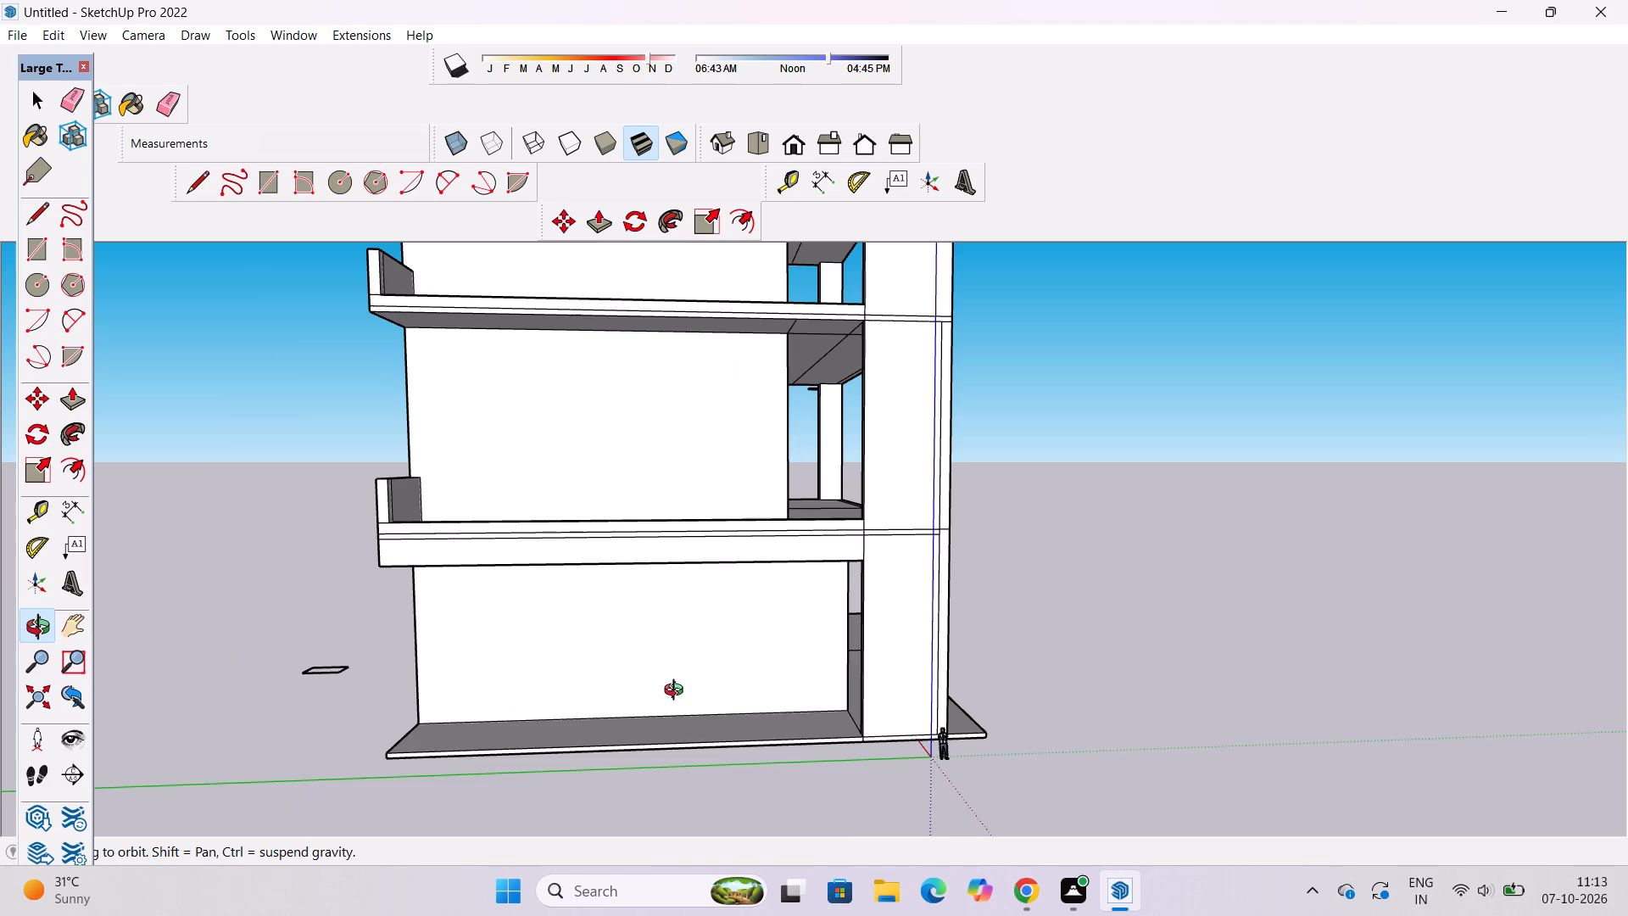
pyautogui.scroll(-4, 677, 690)
pyautogui.keyDown('shift'); pyautogui.moveTo(750, 645); pyautogui.dragTo(653, 674); pyautogui.keyUp('shift')
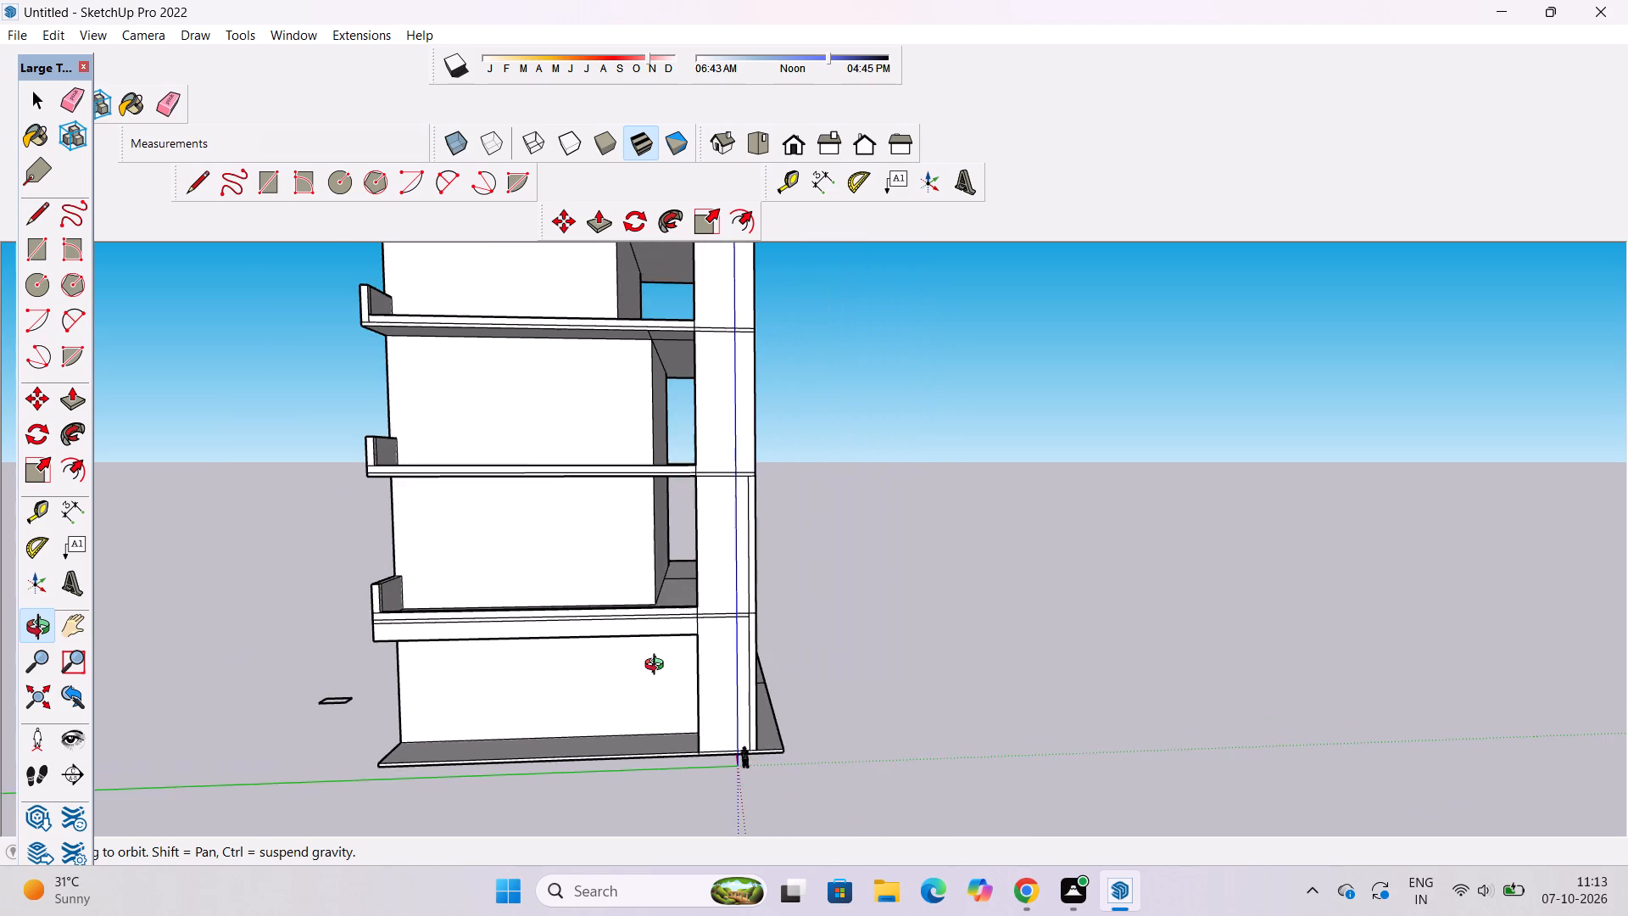
pyautogui.scroll(2, 658, 667)
pyautogui.moveTo(658, 667); pyautogui.dragTo(721, 779)
pyautogui.scroll(3, 721, 735)
pyautogui.moveTo(721, 735); pyautogui.dragTo(781, 729)
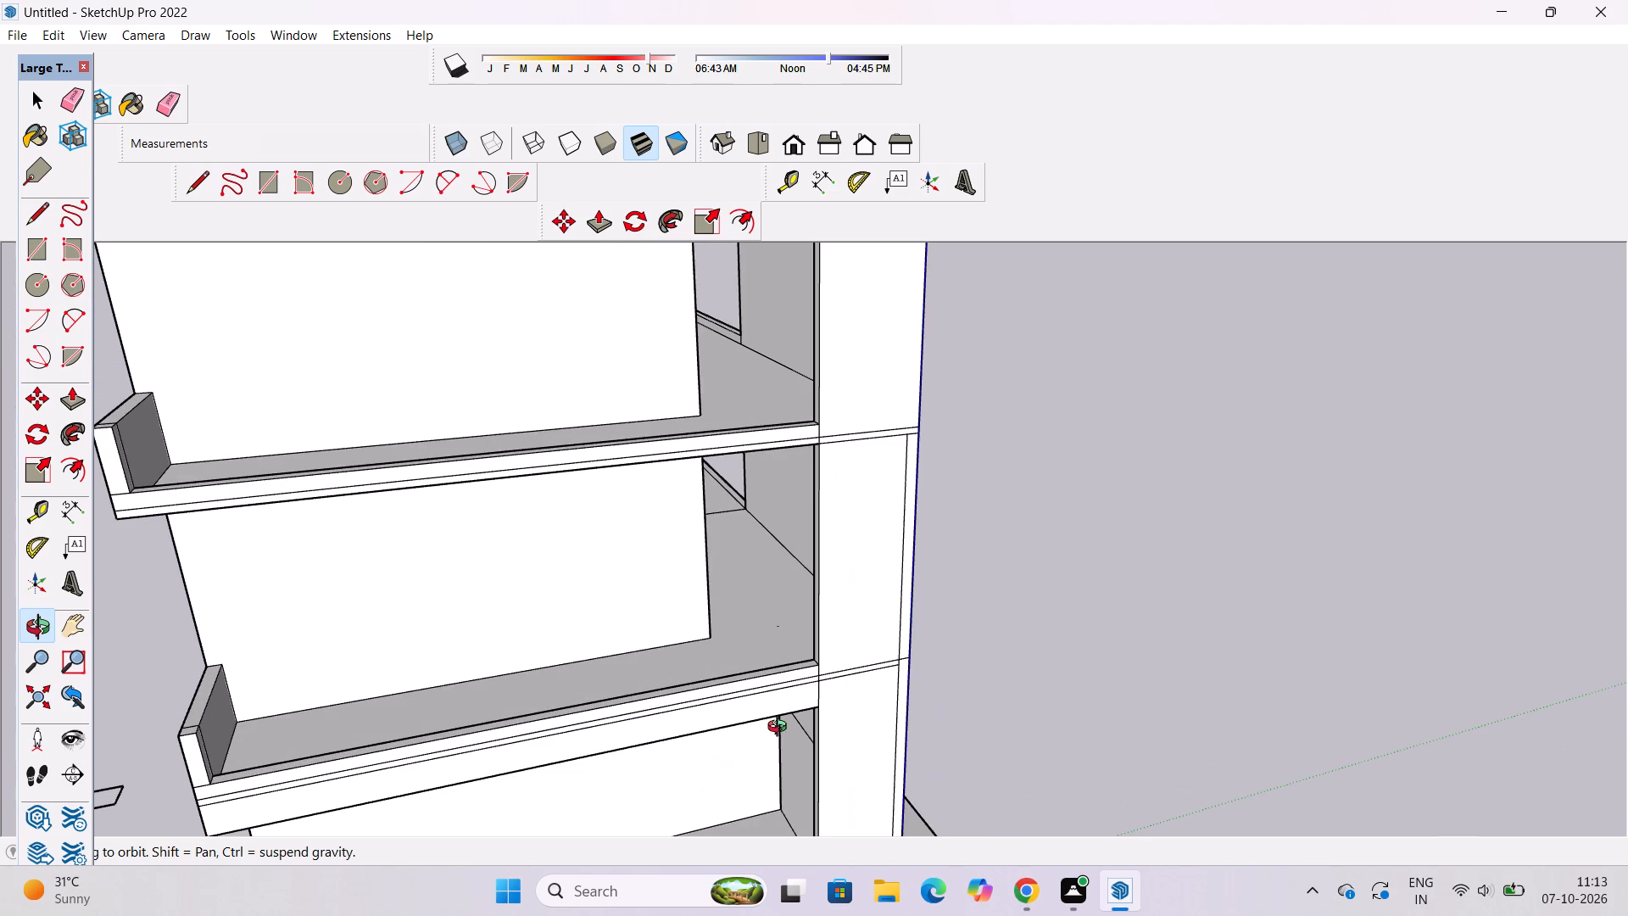
pyautogui.moveTo(781, 729); pyautogui.dragTo(742, 729)
pyautogui.scroll(-1, 742, 730)
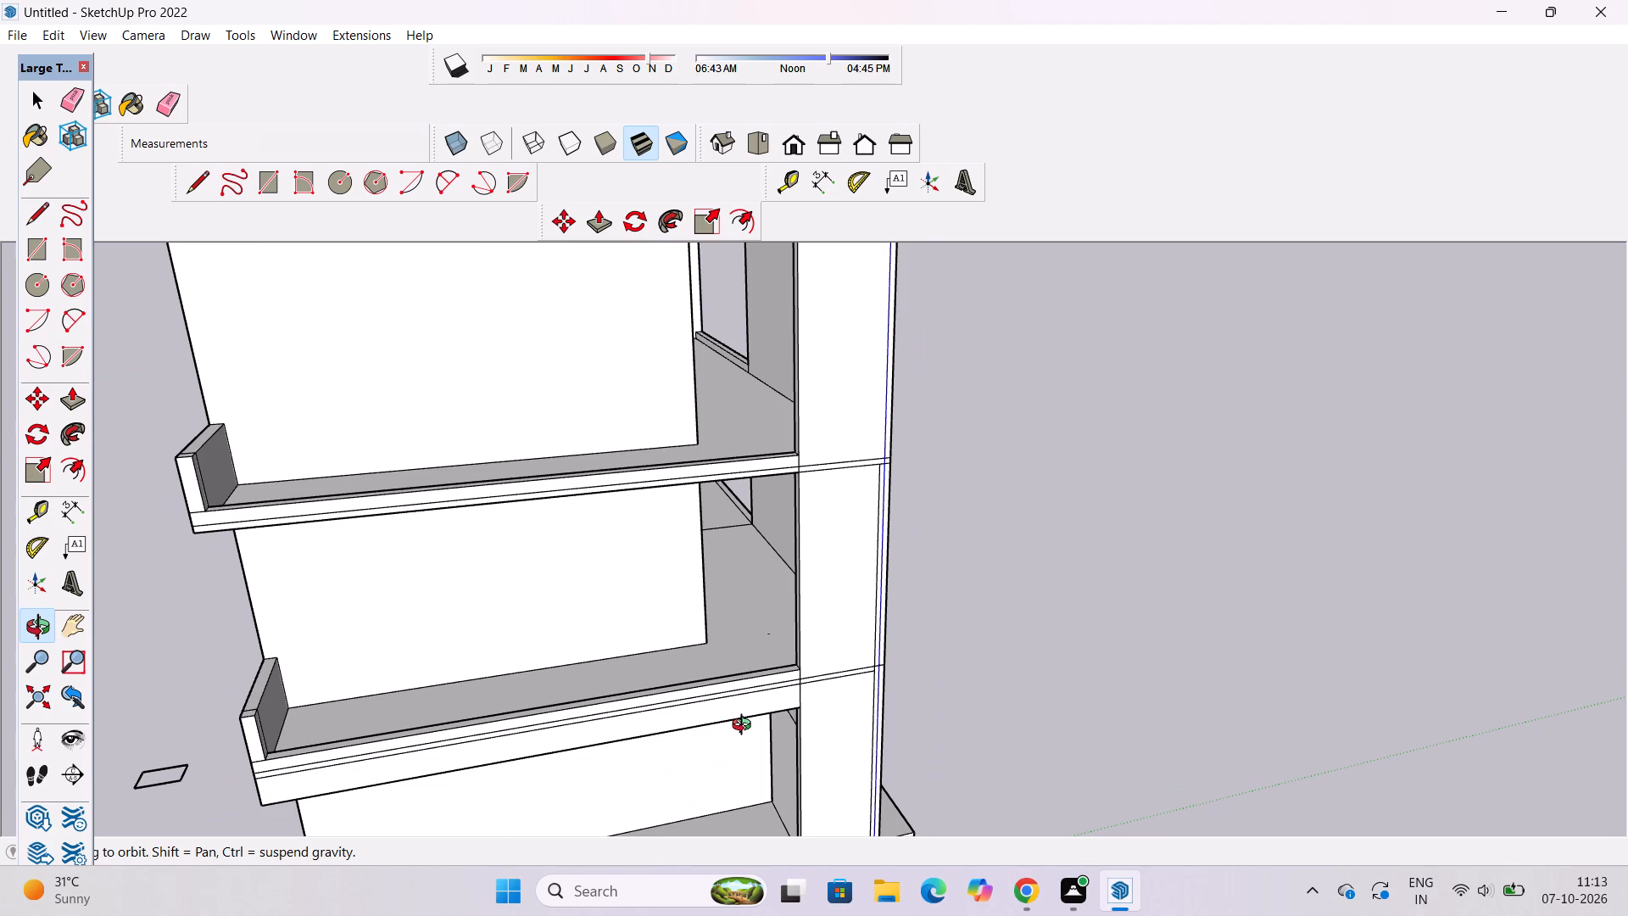
pyautogui.keyDown('shift'); pyautogui.moveTo(781, 701); pyautogui.dragTo(716, 727); pyautogui.keyUp('shift')
pyautogui.moveTo(729, 716); pyautogui.dragTo(704, 709)
pyautogui.scroll(3, 704, 709)
pyautogui.moveTo(782, 723); pyautogui.dragTo(666, 695)
pyautogui.scroll(4, 416, 612)
pyautogui.keyDown('shift'); pyautogui.moveTo(431, 615); pyautogui.dragTo(625, 623); pyautogui.keyUp('shift')
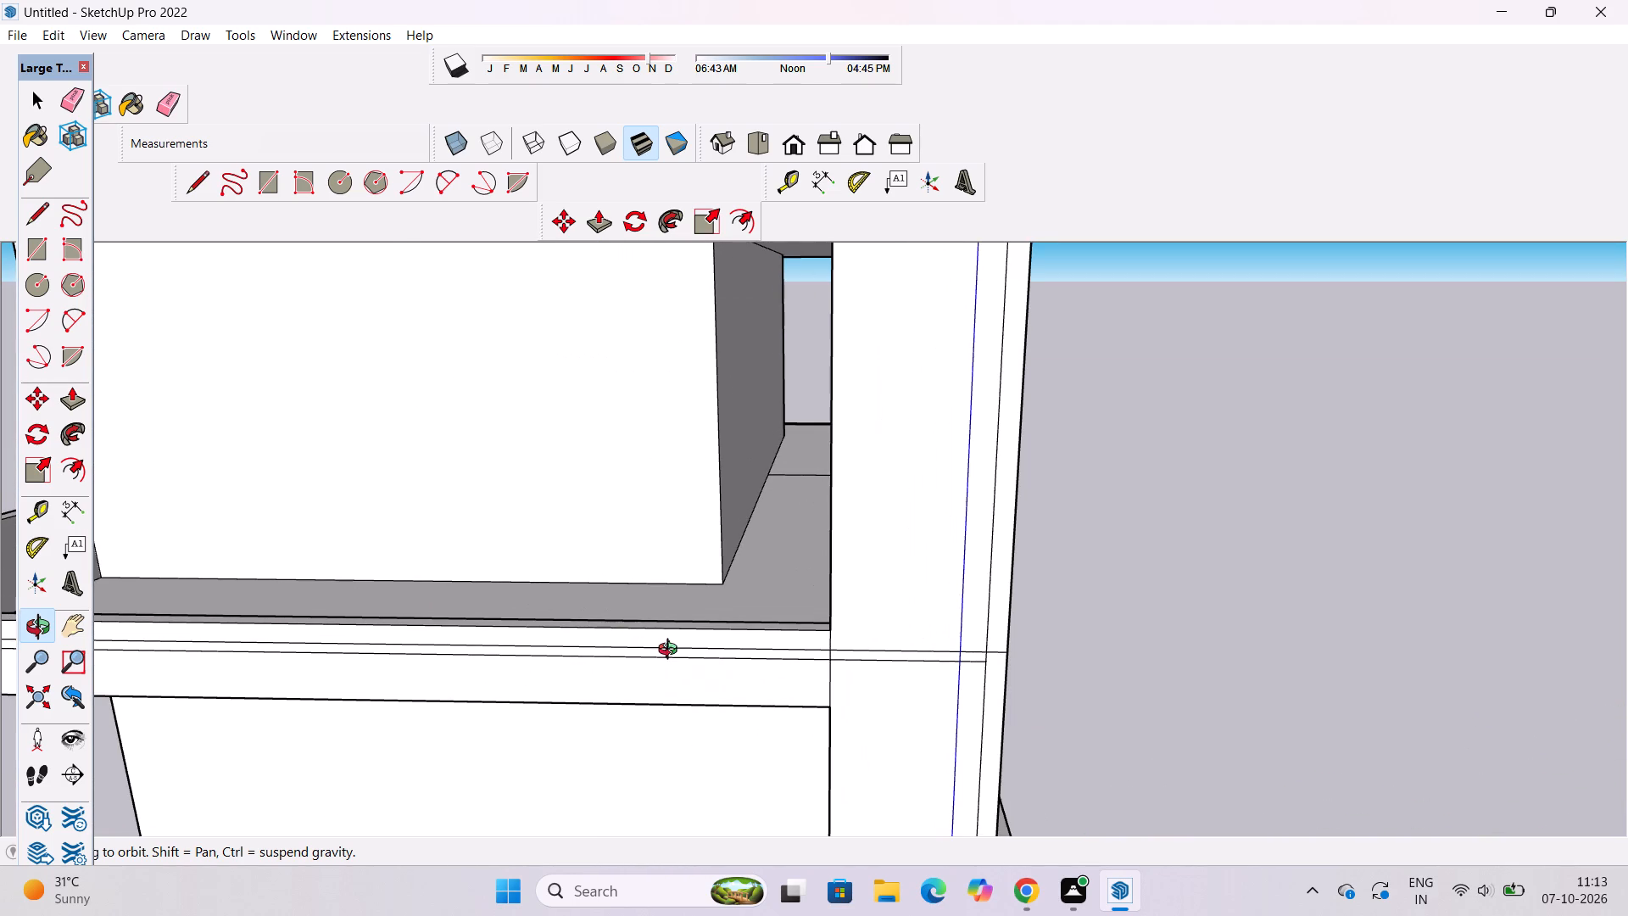
pyautogui.scroll(-6, 744, 658)
pyautogui.keyDown('shift'); pyautogui.moveTo(744, 658); pyautogui.dragTo(744, 695); pyautogui.keyUp('shift')
pyautogui.moveTo(744, 696); pyautogui.dragTo(783, 671)
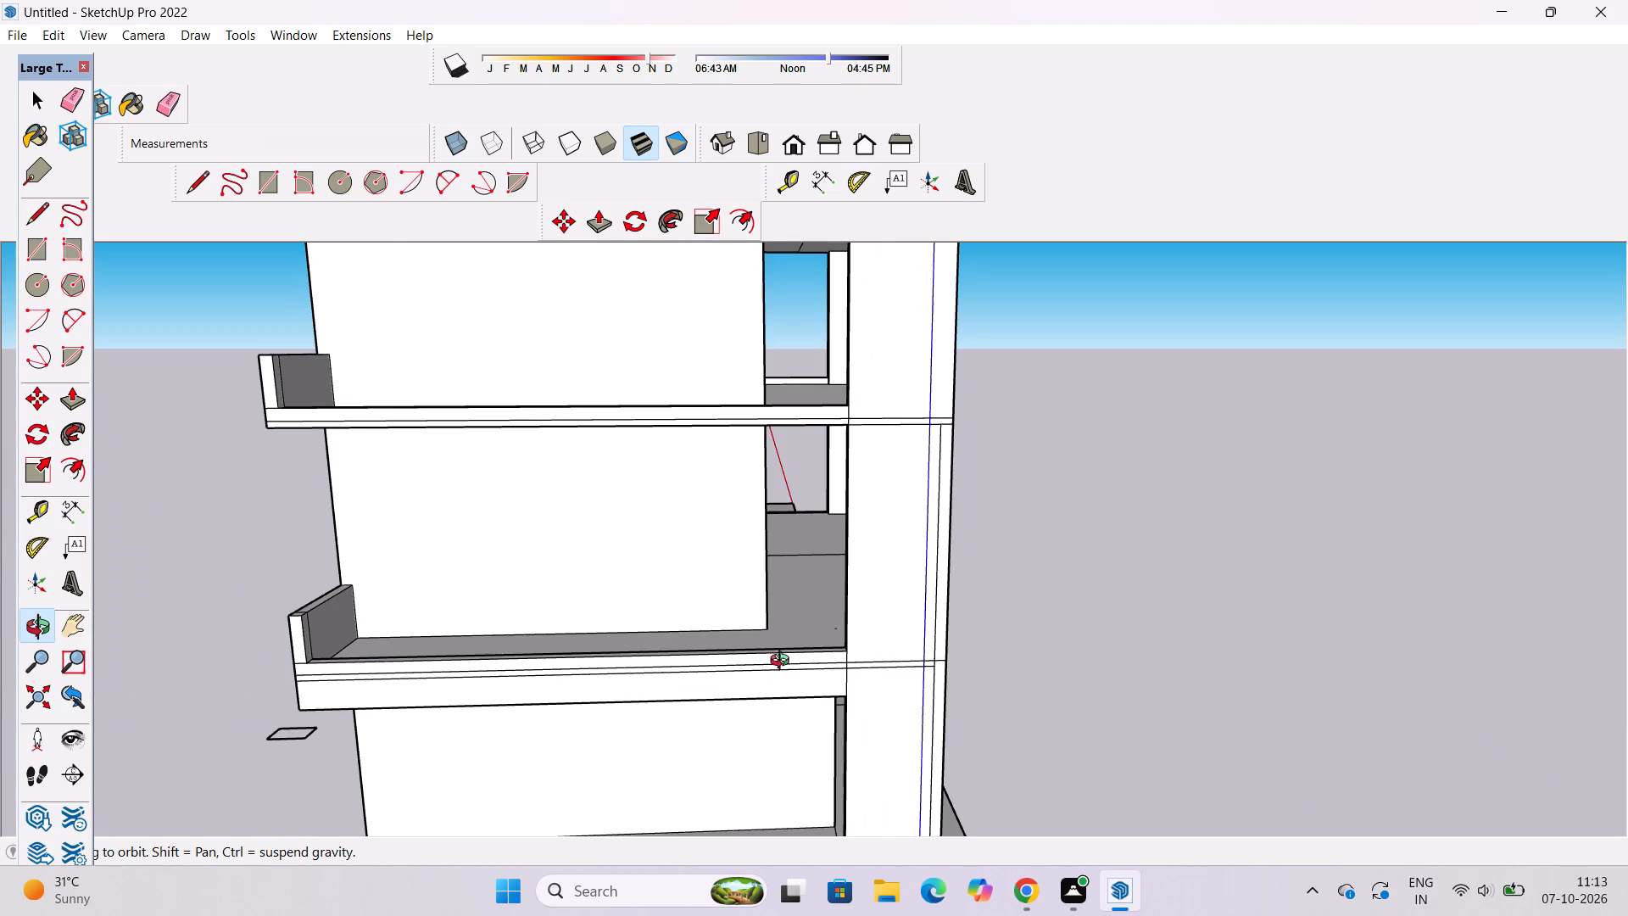
pyautogui.keyDown('shift'); pyautogui.moveTo(774, 630); pyautogui.dragTo(722, 699); pyautogui.keyUp('shift')
pyautogui.moveTo(708, 589); pyautogui.dragTo(786, 750)
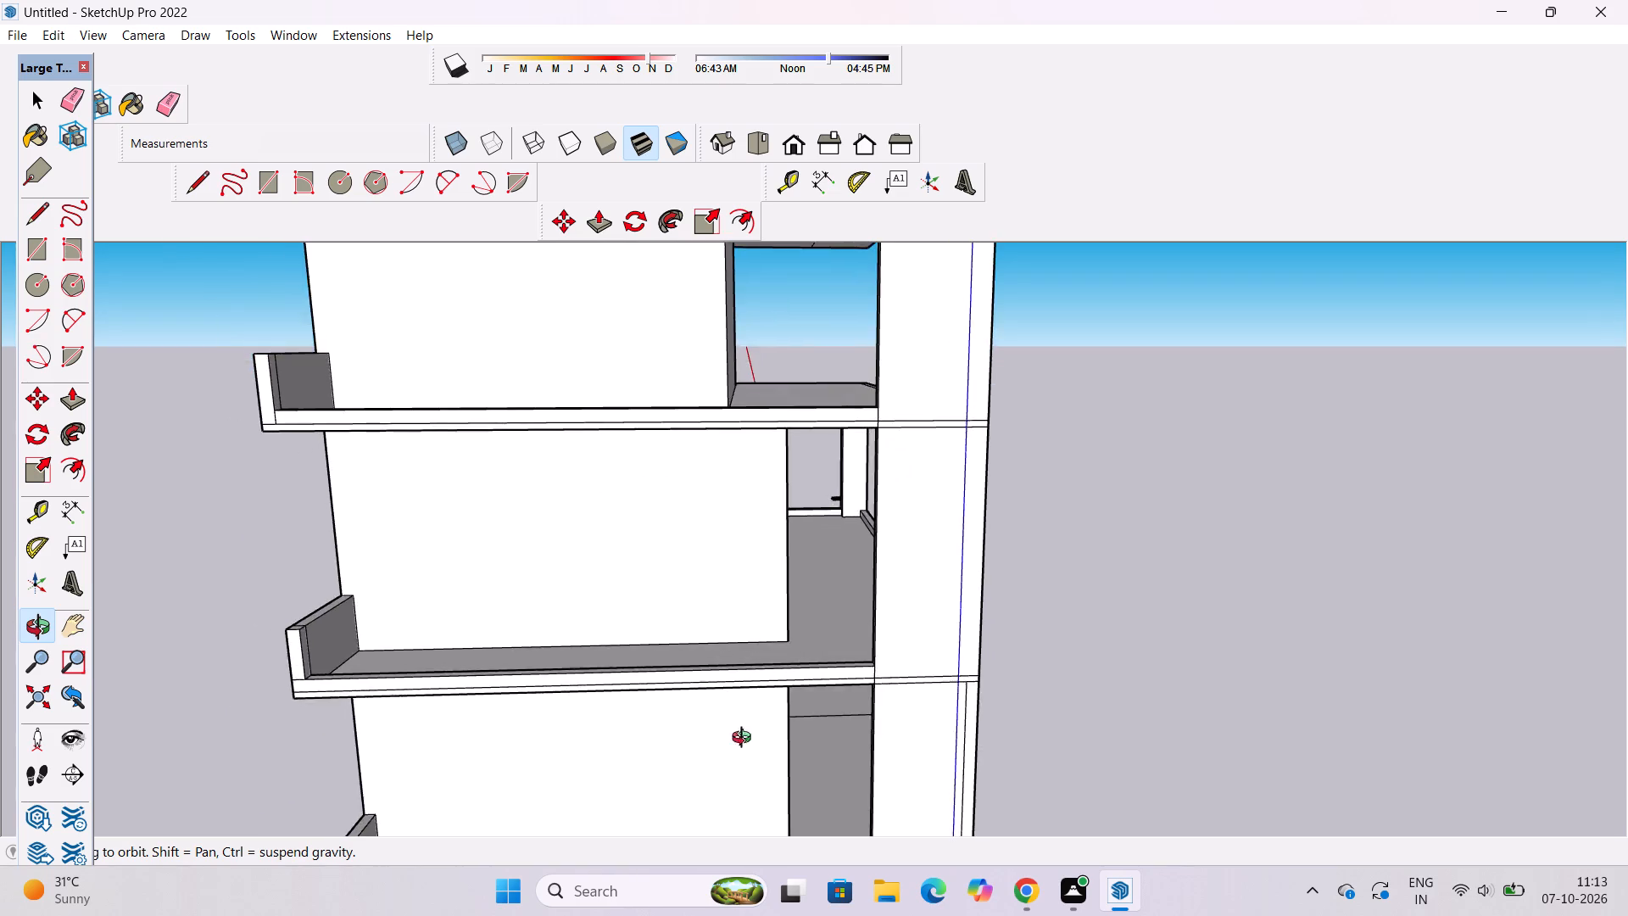
pyautogui.moveTo(738, 723); pyautogui.dragTo(696, 530)
pyautogui.scroll(5, 612, 422)
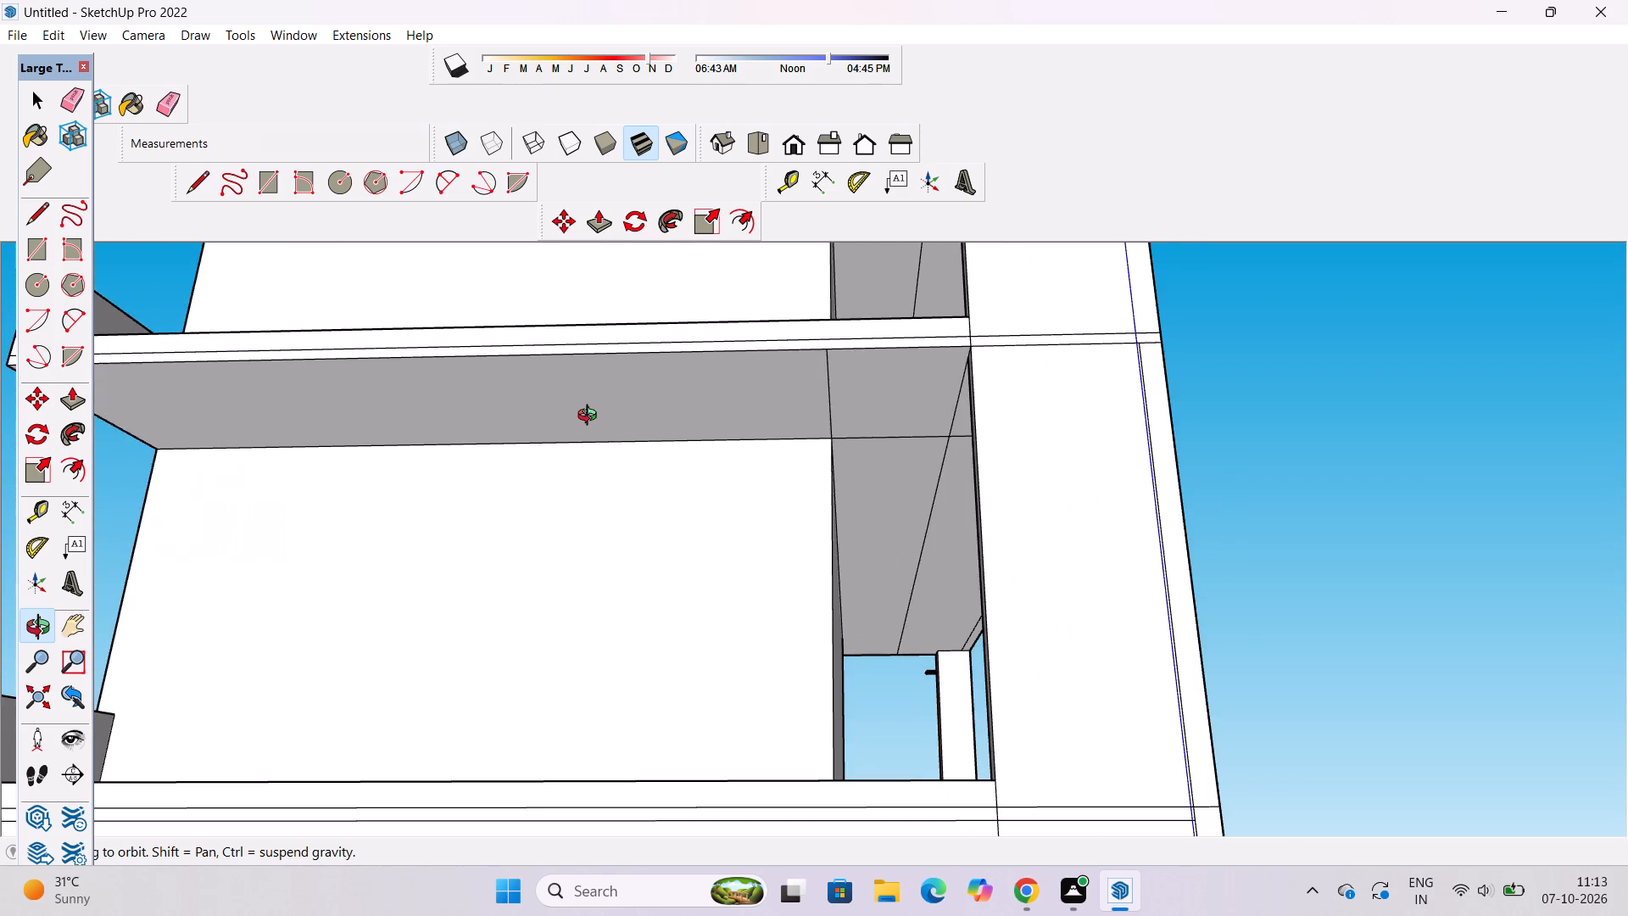
# Place a guide 1.5' in from the outer edge on the underside of the middle balcony slab.
pyautogui.keyDown('shift'); pyautogui.moveTo(591, 419); pyautogui.dragTo(665, 528); pyautogui.keyUp('shift')
pyautogui.moveTo(582, 542); pyautogui.dragTo(580, 513)
pyautogui.scroll(-3, 587, 427)
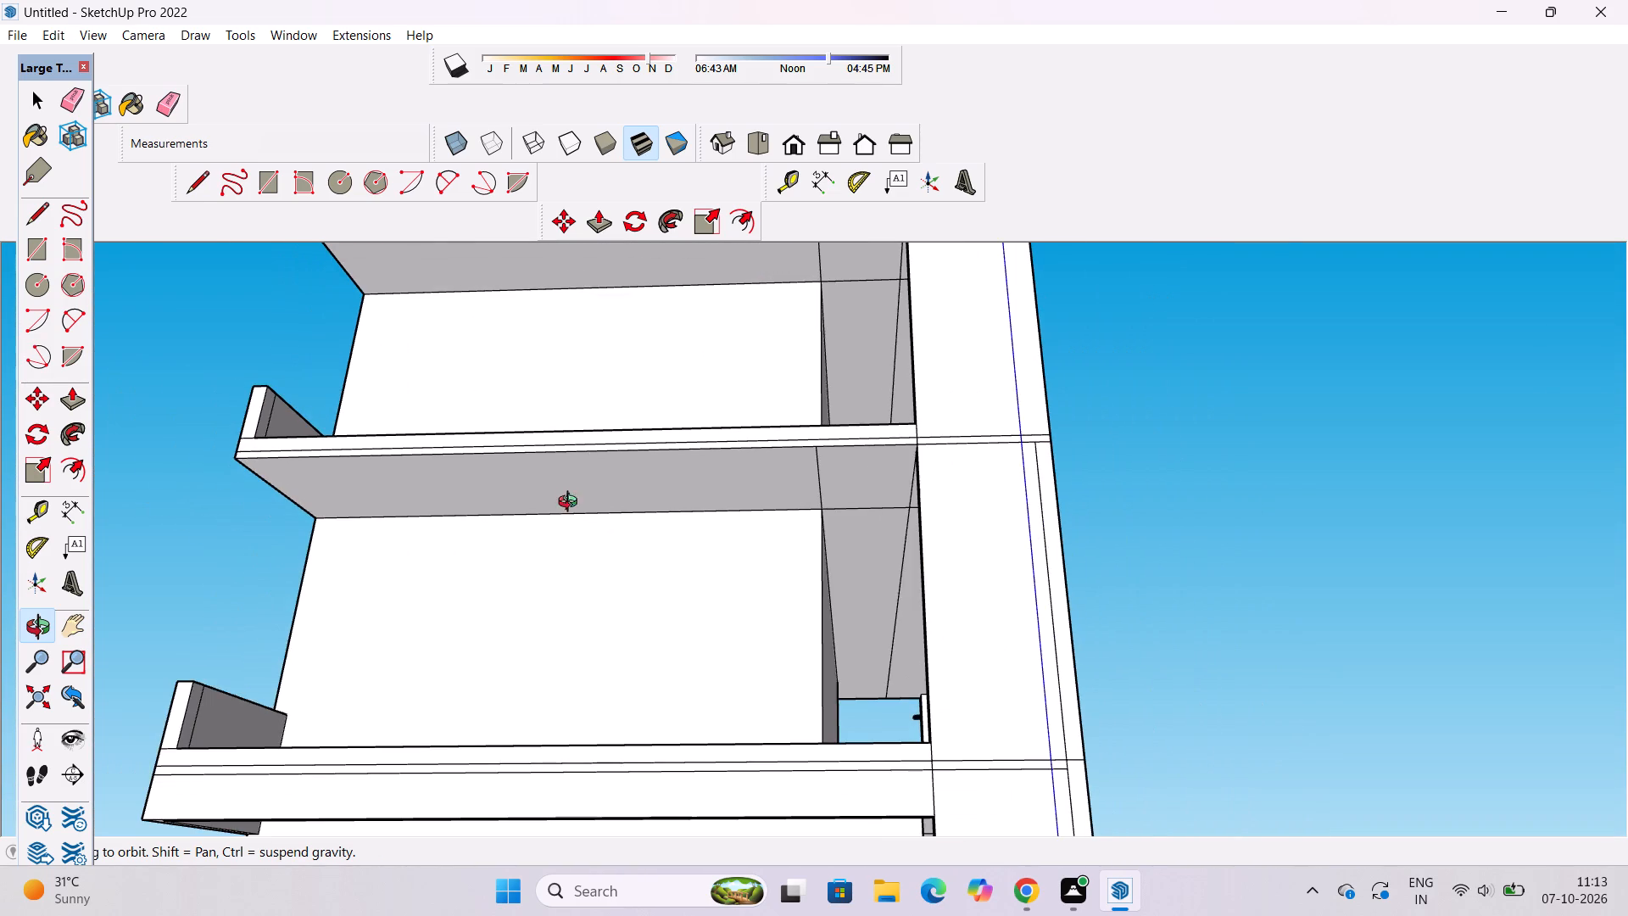
pyautogui.moveTo(571, 503); pyautogui.dragTo(627, 581)
pyautogui.scroll(2, 627, 581)
pyautogui.click(627, 581)
pyautogui.press('t')
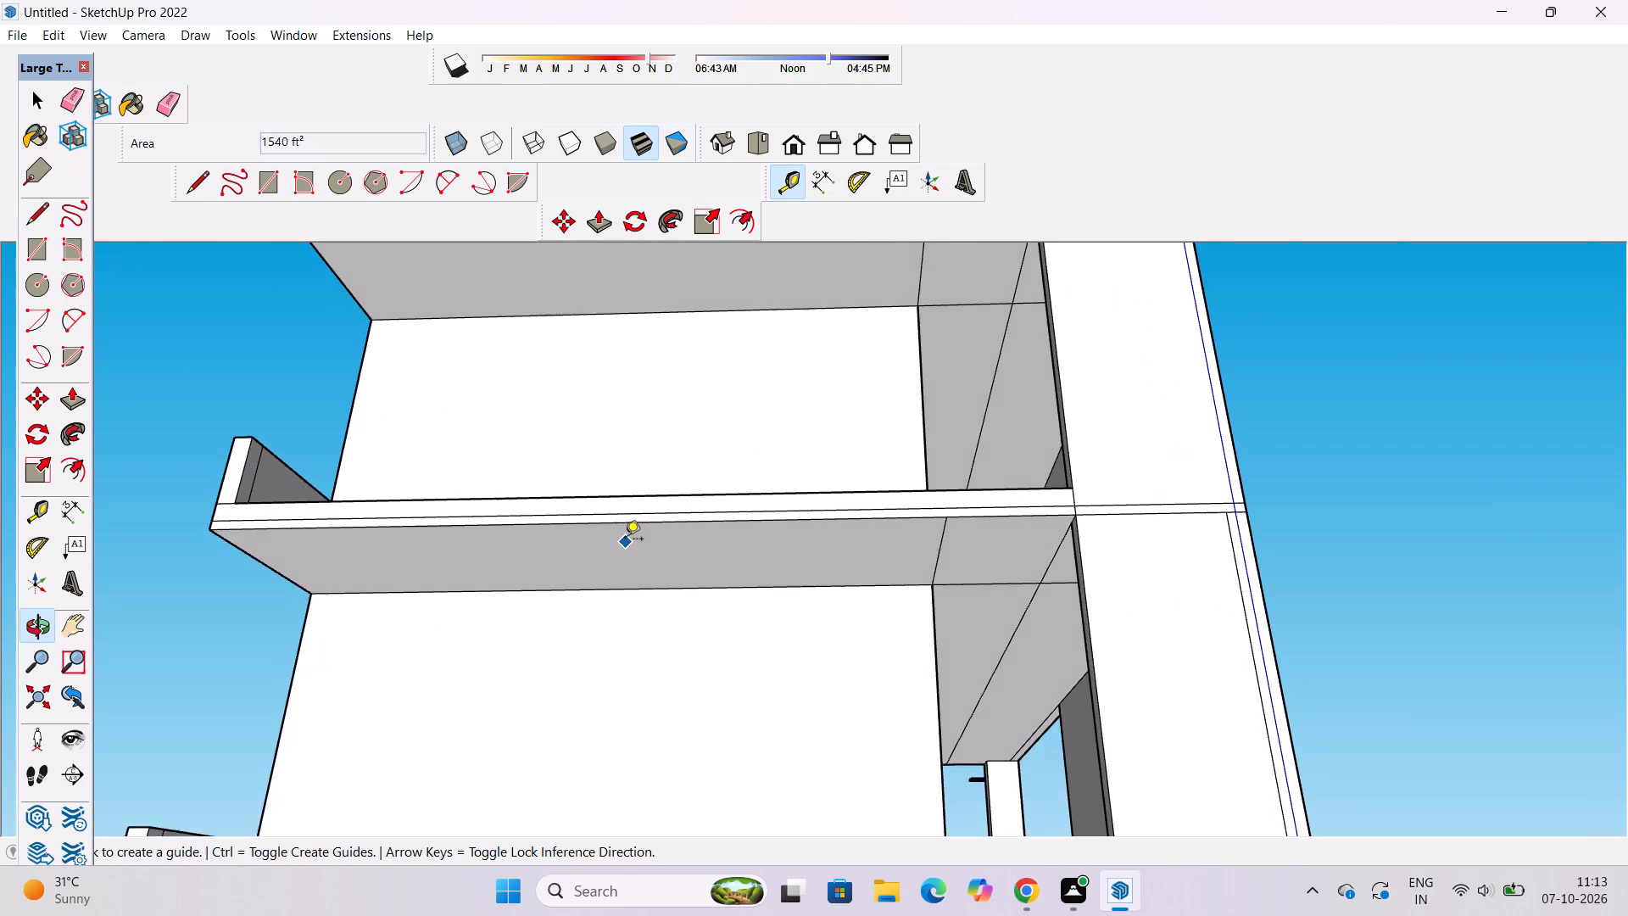
pyautogui.scroll(7, 619, 527)
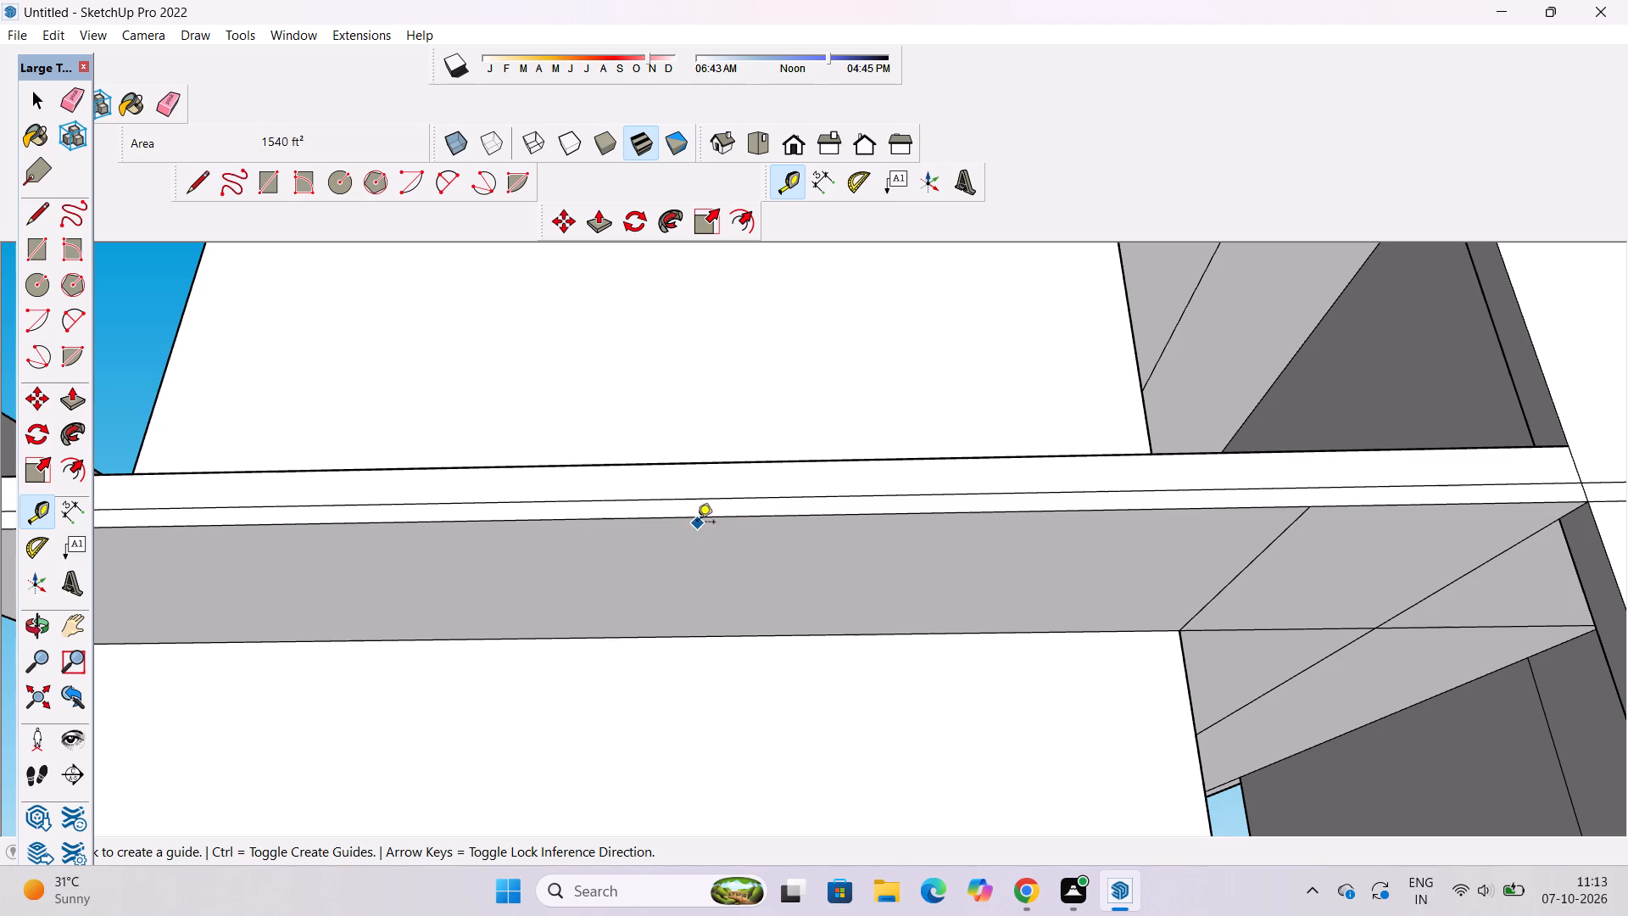
pyautogui.click(759, 514)
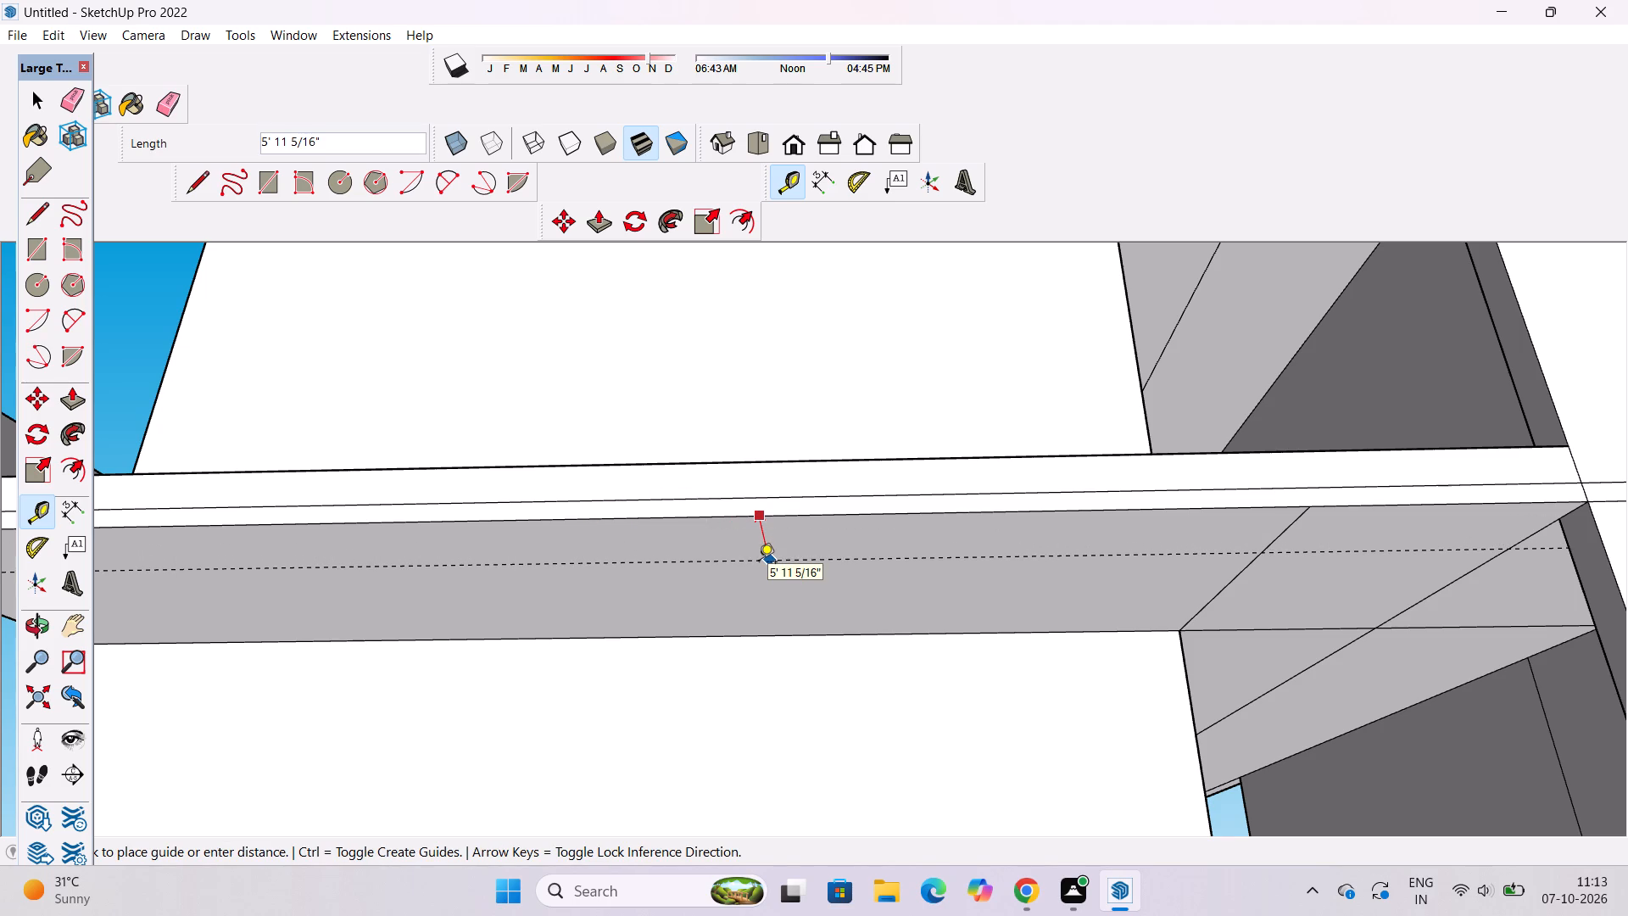
pyautogui.write("1.5'")
pyautogui.press('Return')
pyautogui.press('space')
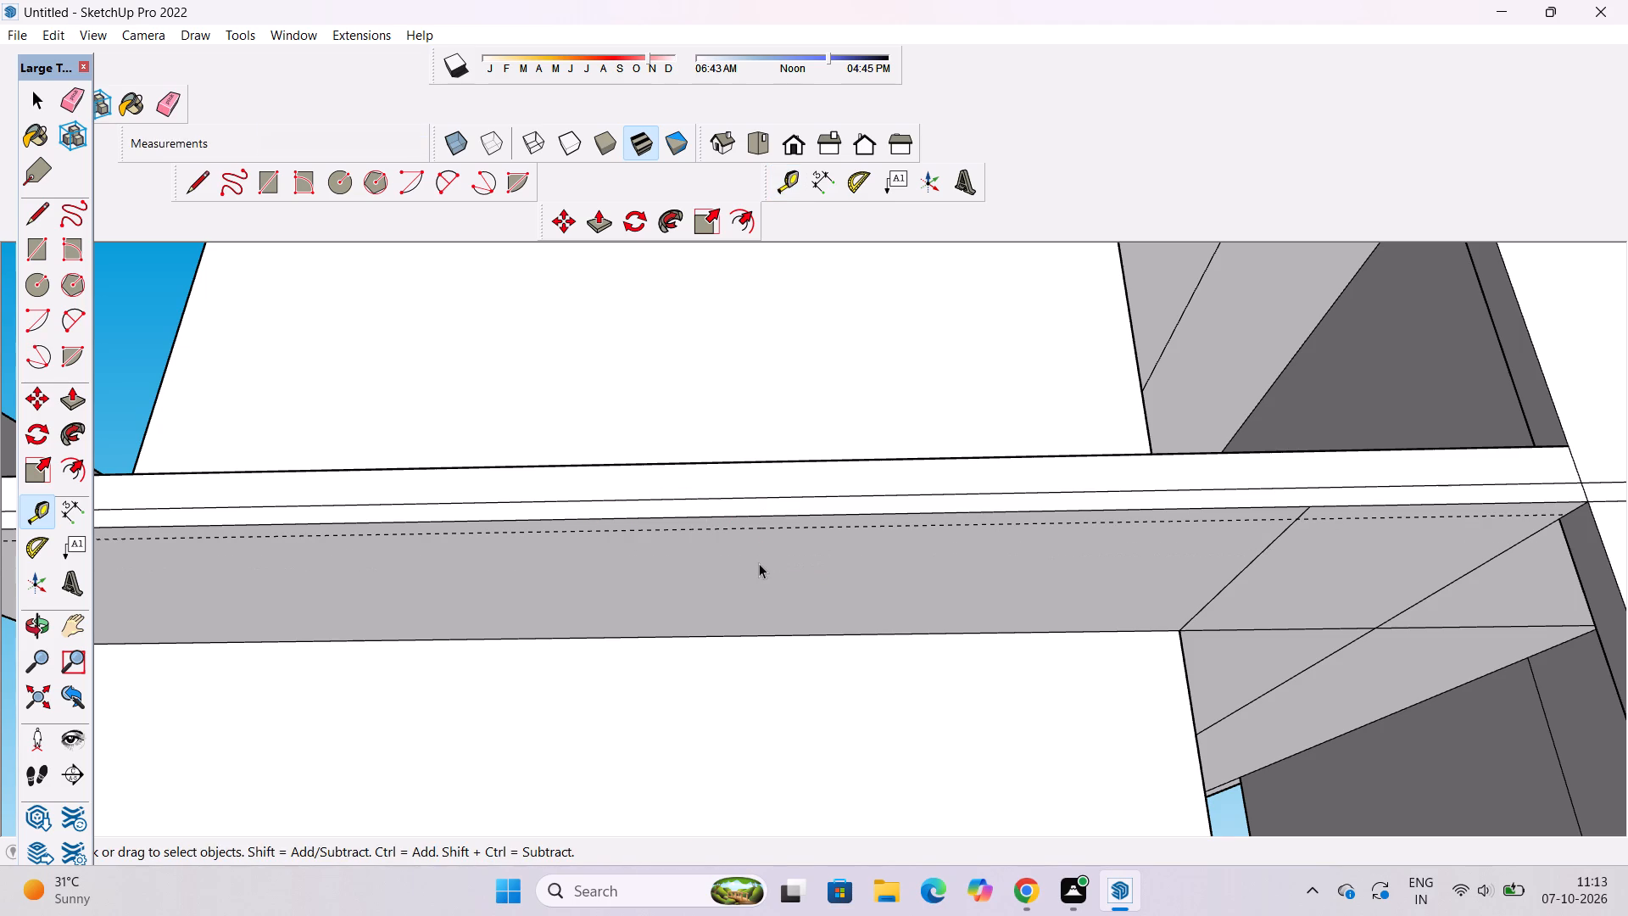
# Draw a 90' line along the guide across the balcony slab's underside, splitting off a narrow strip at its outer edge.
pyautogui.write('l')
pyautogui.scroll(-4, 810, 525)
pyautogui.scroll(1, 157, 553)
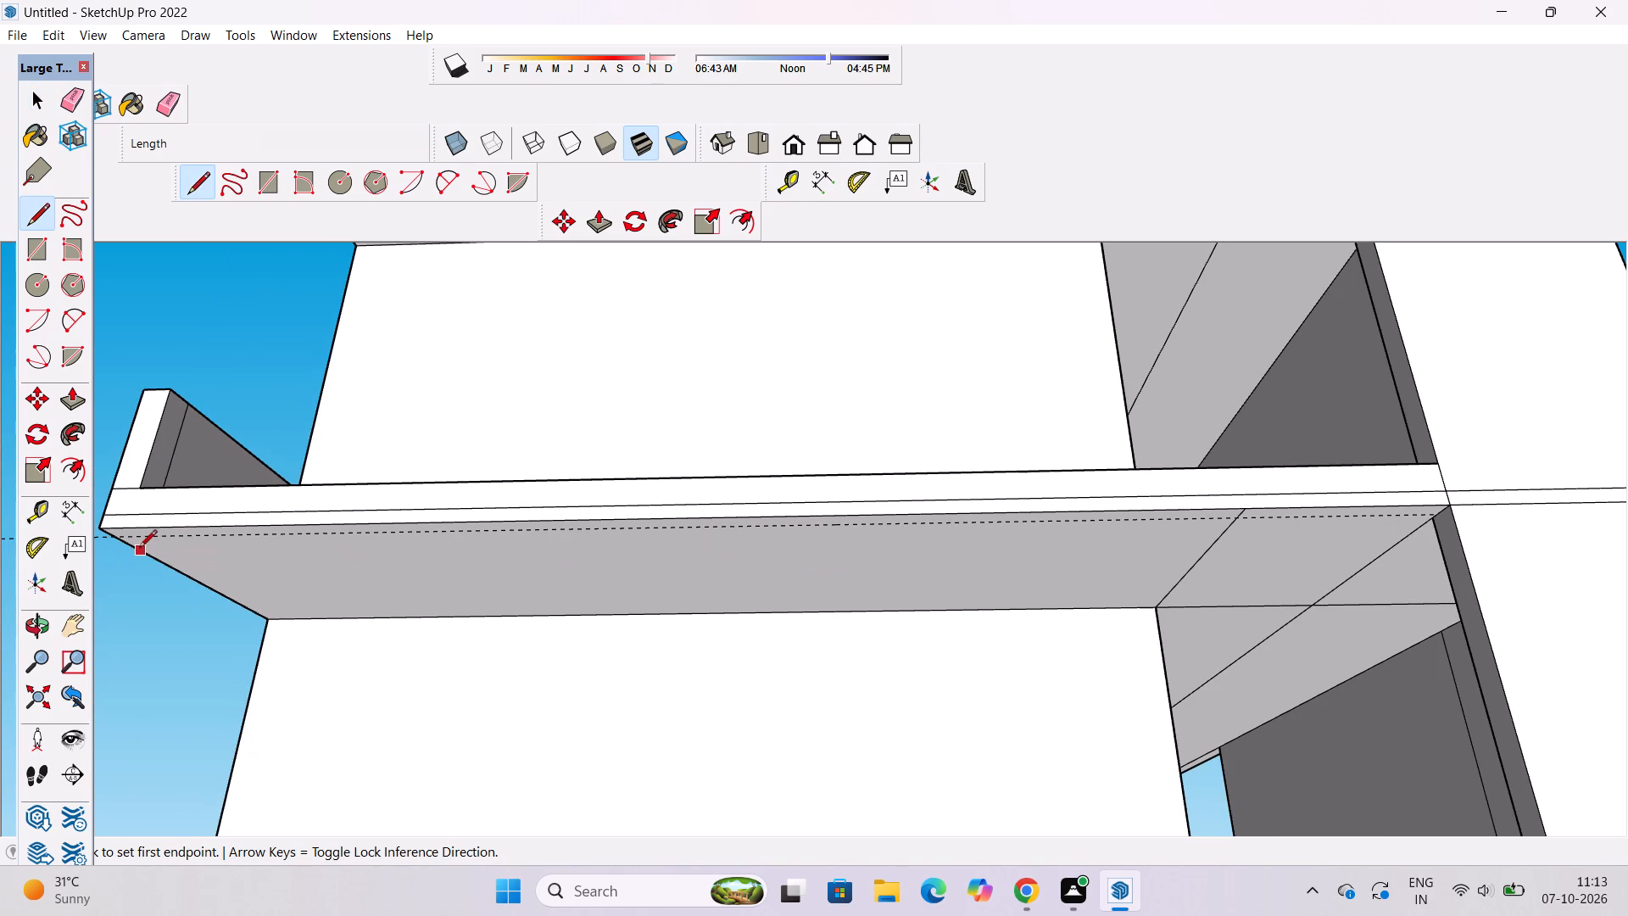
pyautogui.click(115, 539)
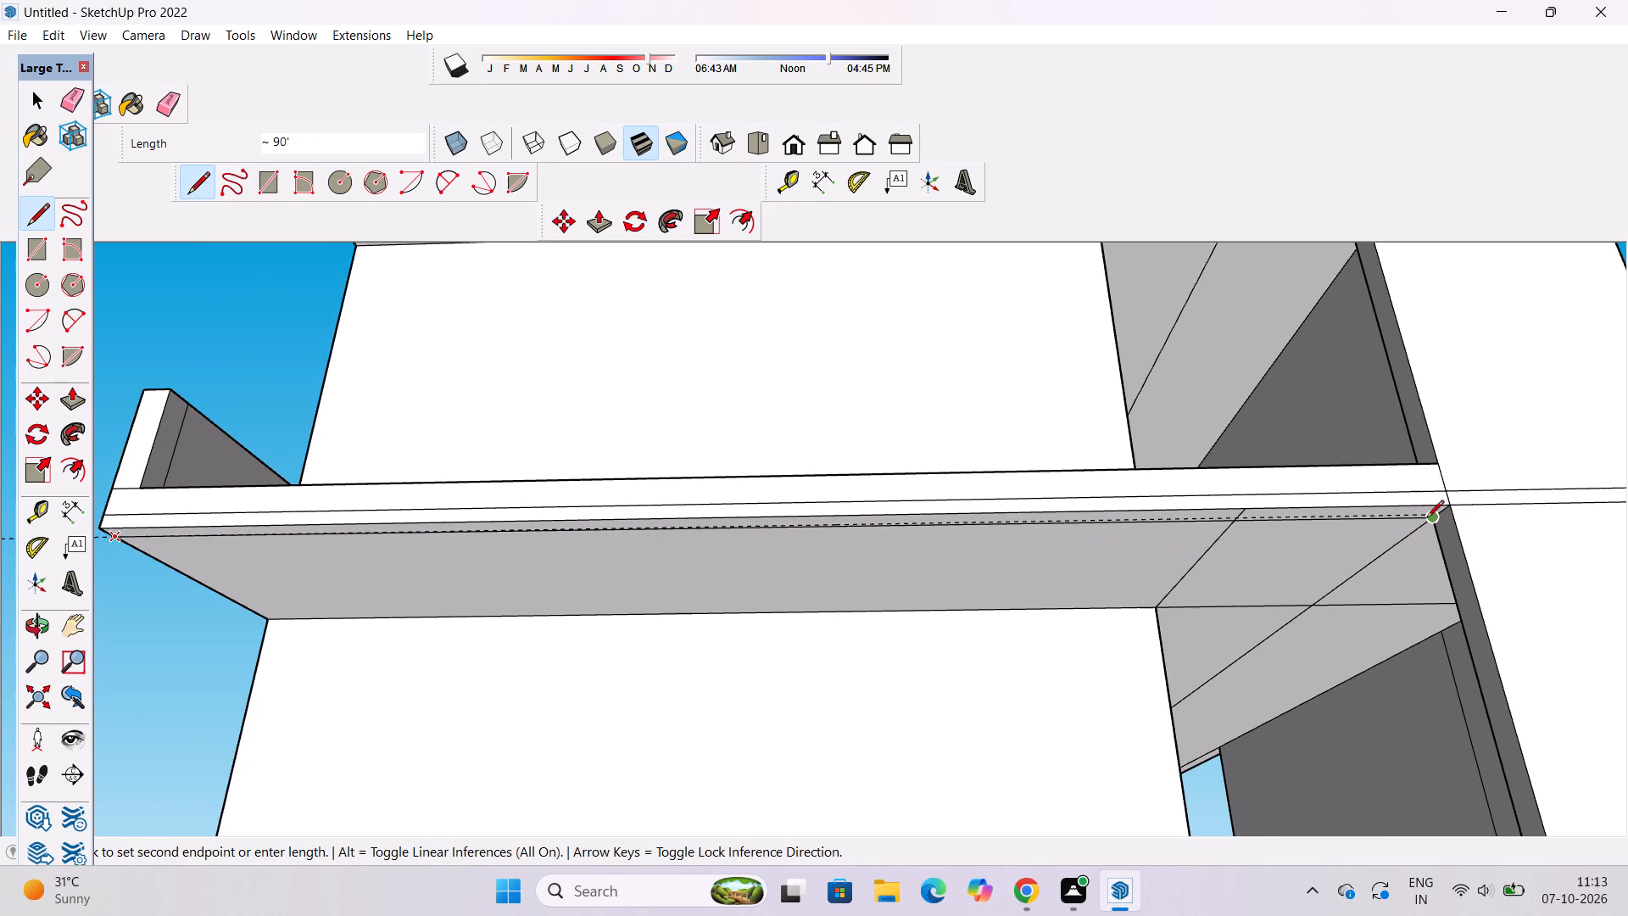
pyautogui.scroll(9, 1442, 535)
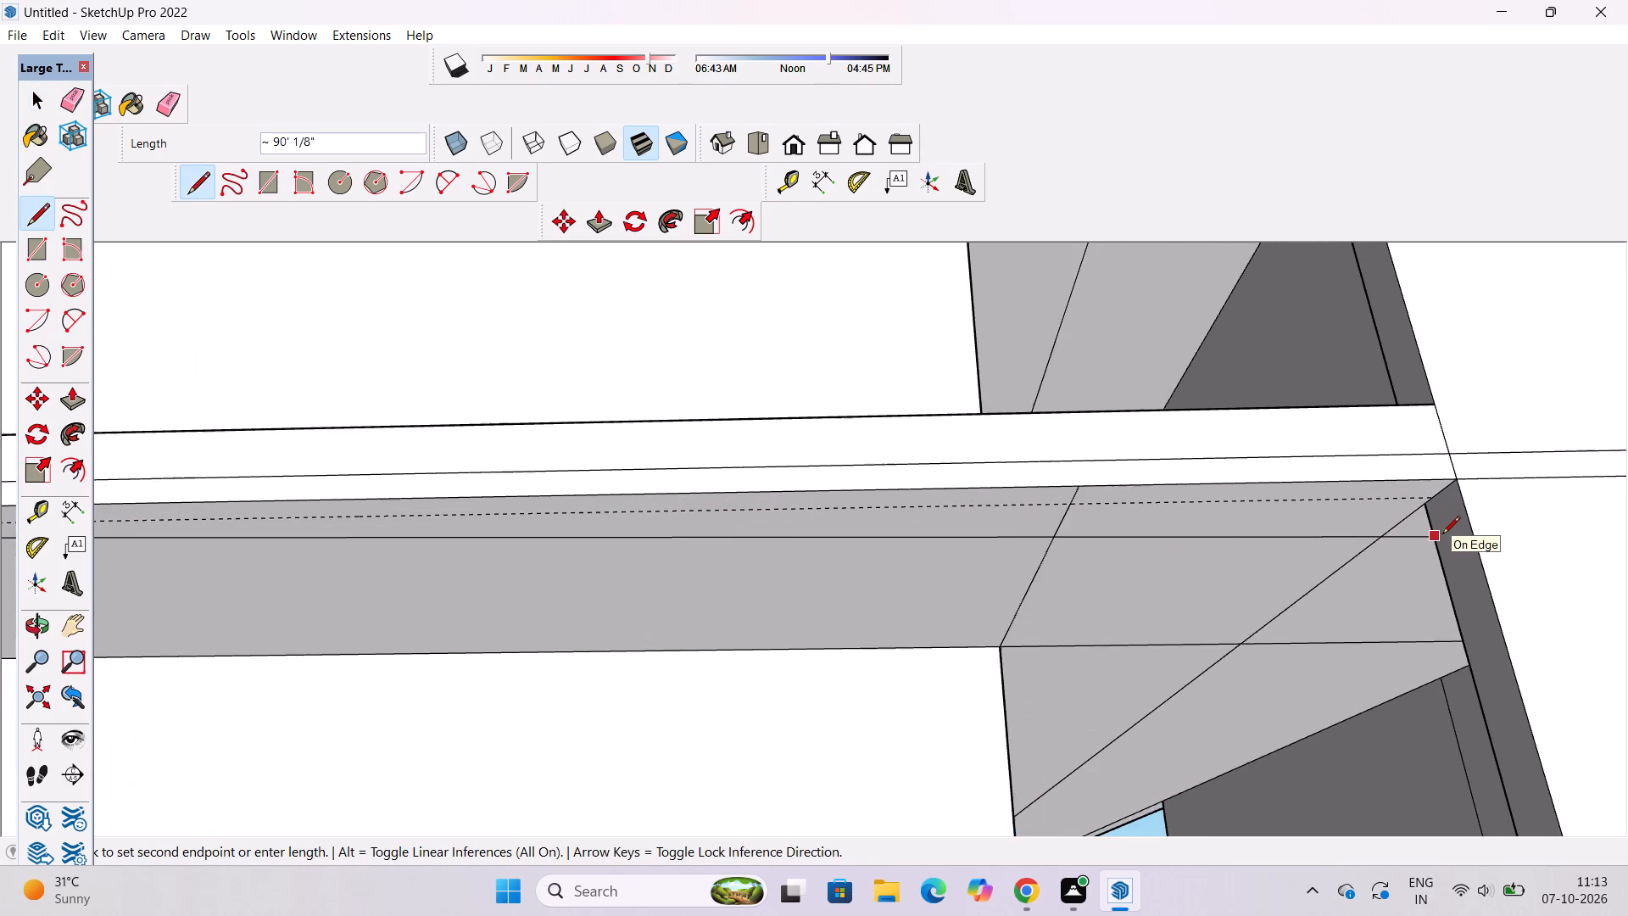
pyautogui.scroll(3, 1442, 535)
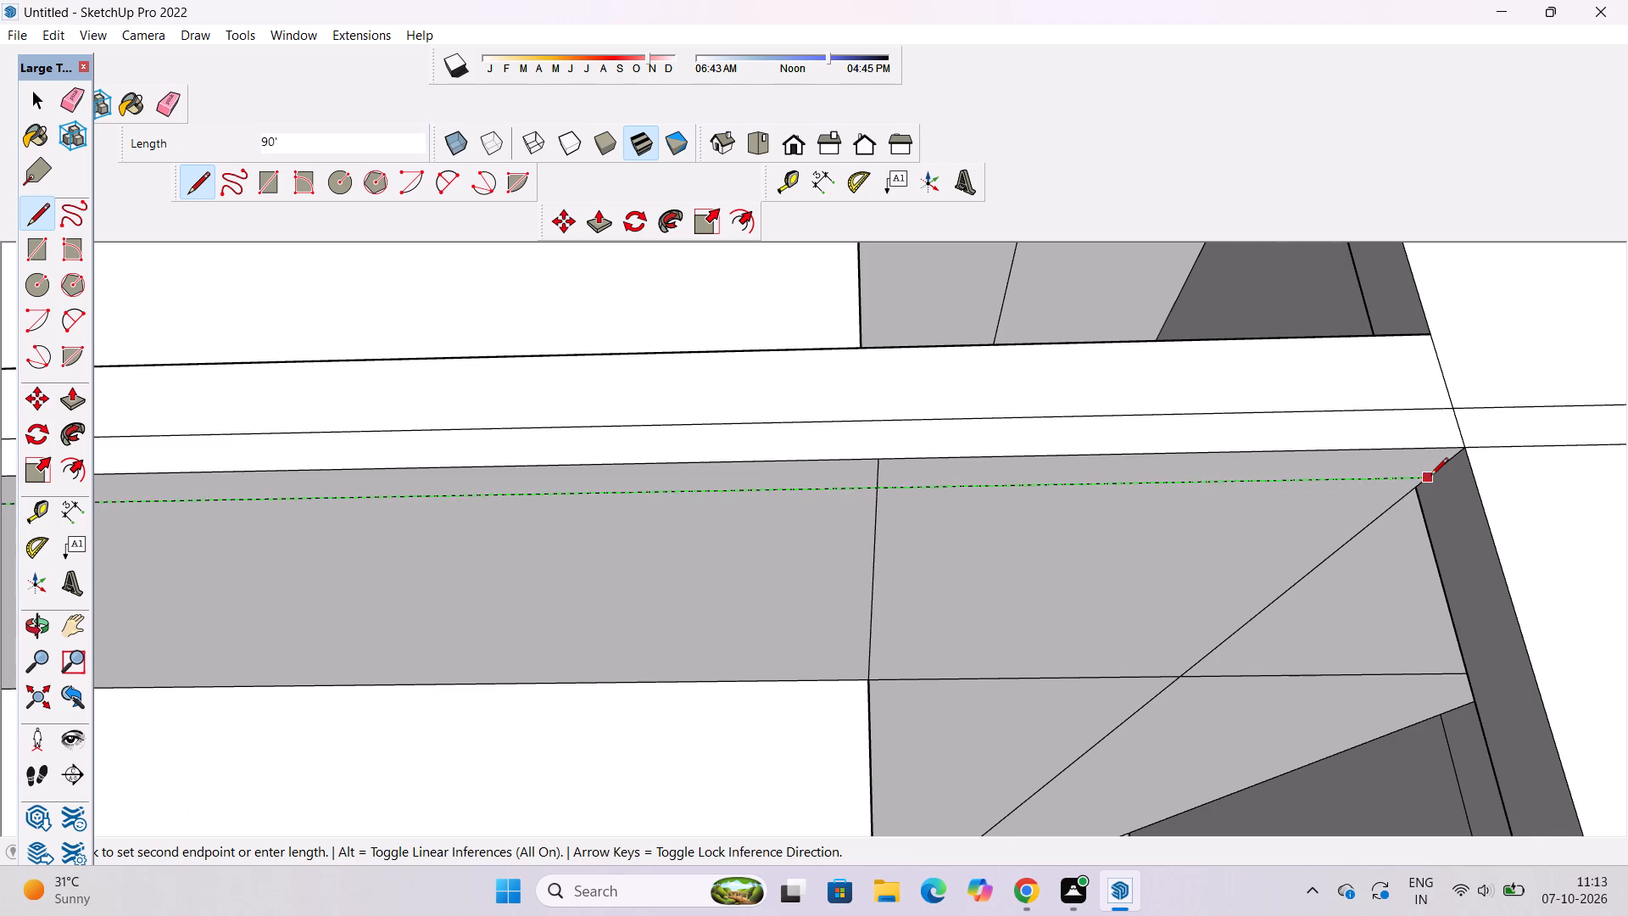
pyautogui.click(1430, 477)
pyautogui.press('space')
# Erase the leftover segments crossing the underside strip and the diagonal and cross lines near the slab's end wall.
pyautogui.press('o')
pyautogui.scroll(-2, 1197, 576)
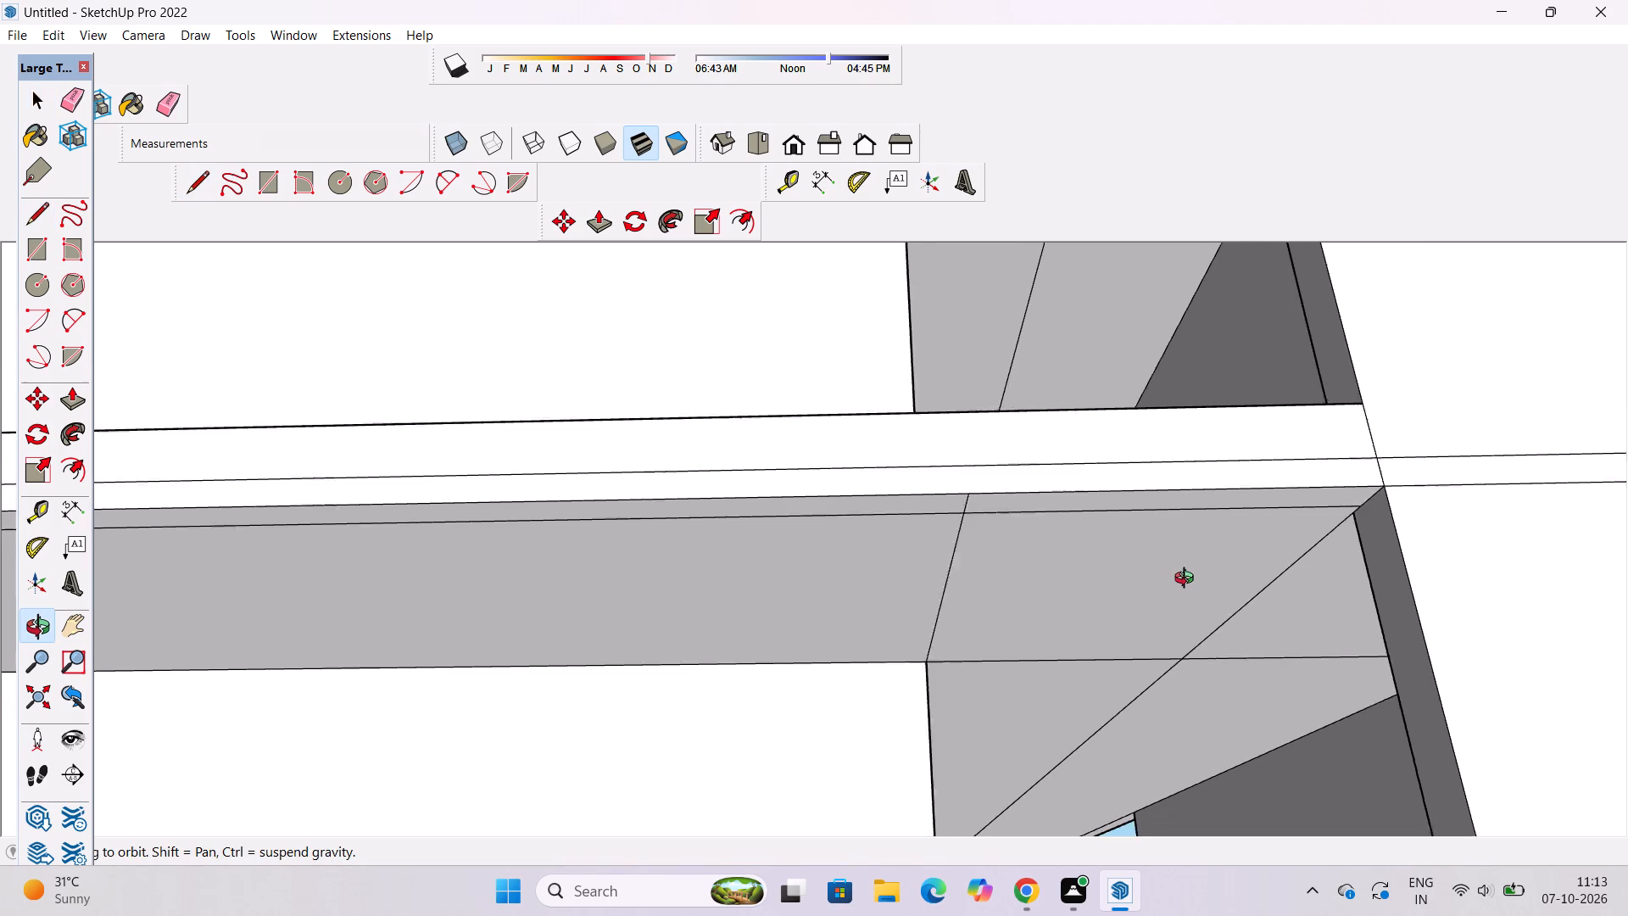
pyautogui.scroll(-6, 1188, 580)
pyautogui.keyDown('shift'); pyautogui.moveTo(1092, 626); pyautogui.dragTo(1096, 634); pyautogui.keyUp('shift')
pyautogui.moveTo(1093, 628); pyautogui.dragTo(1084, 607)
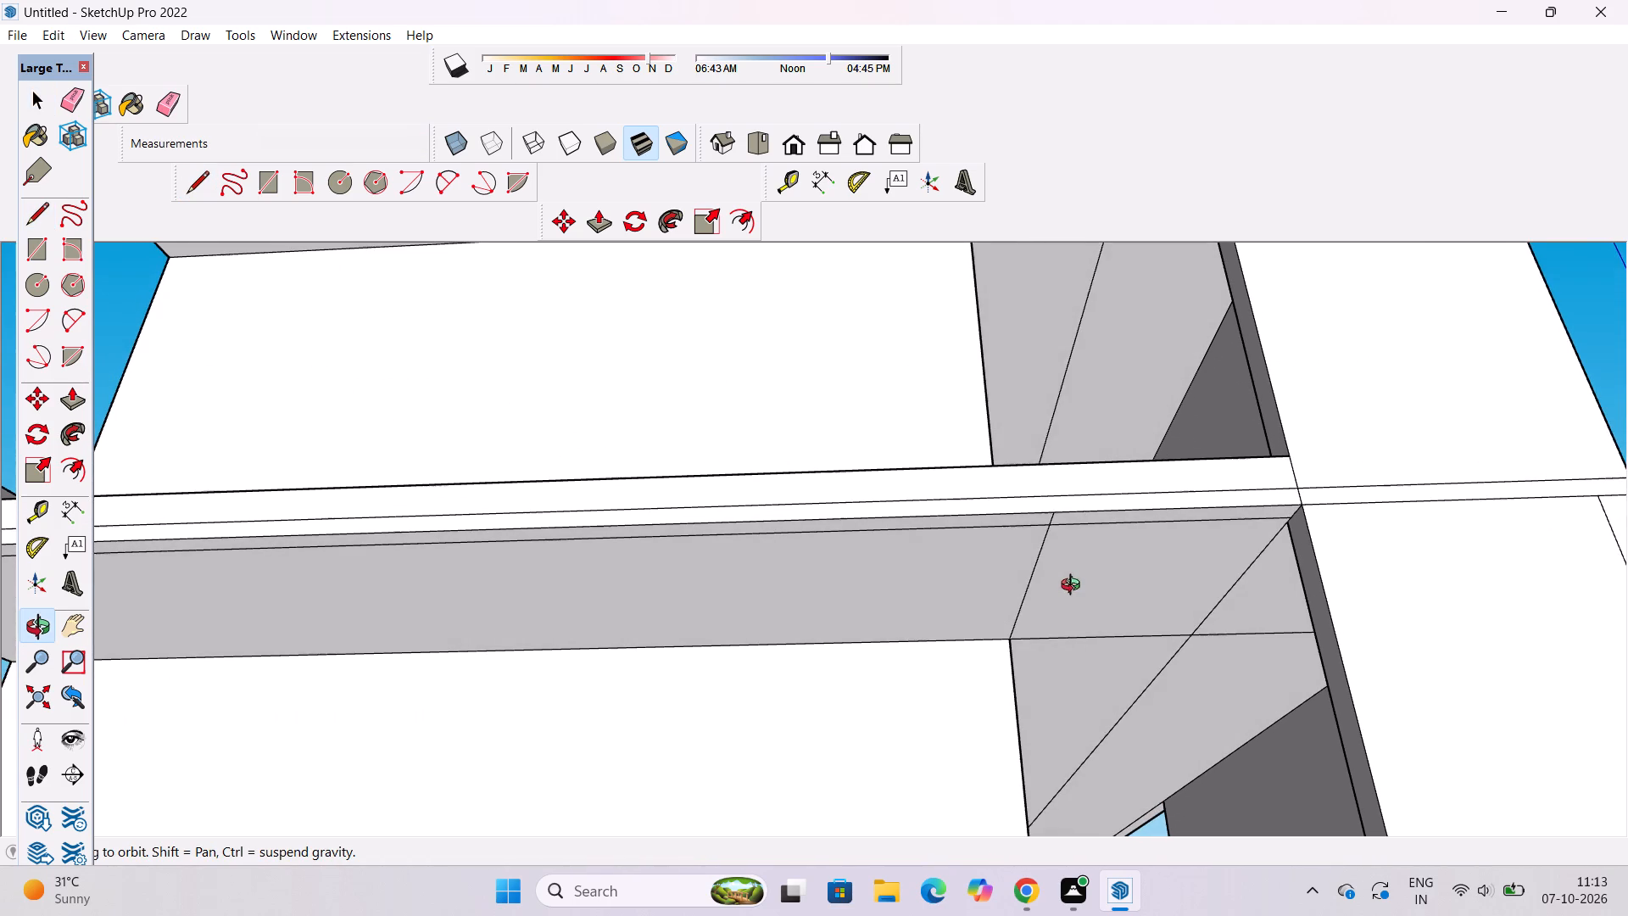
pyautogui.keyDown('shift'); pyautogui.moveTo(1060, 604); pyautogui.dragTo(1065, 596); pyautogui.keyUp('shift')
pyautogui.press('e')
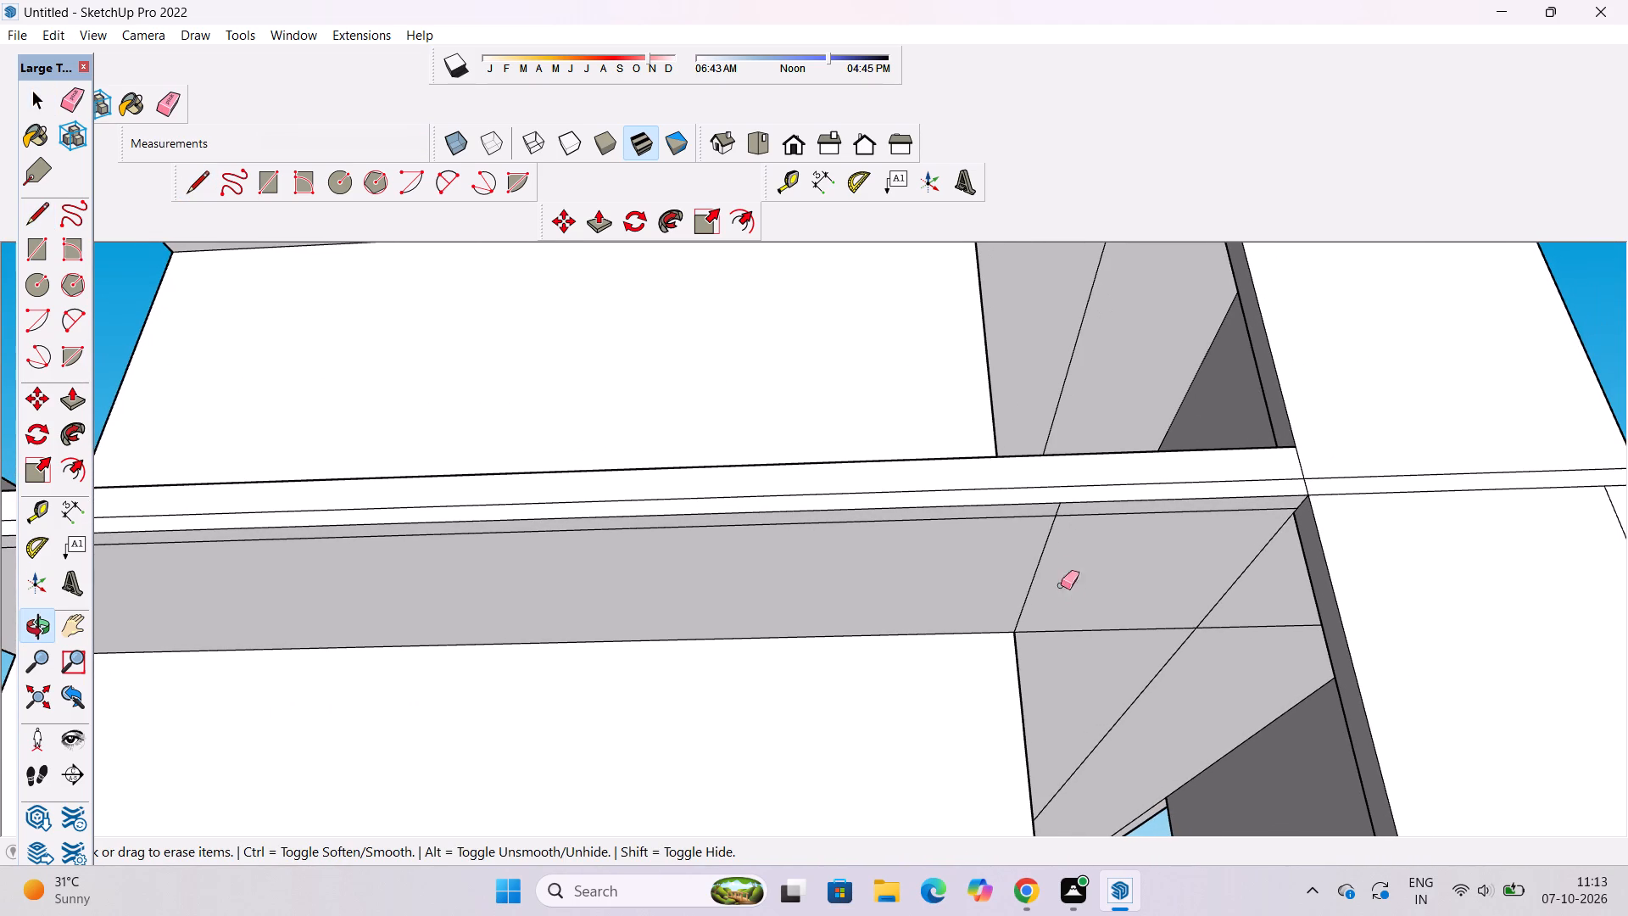
pyautogui.scroll(10, 1063, 502)
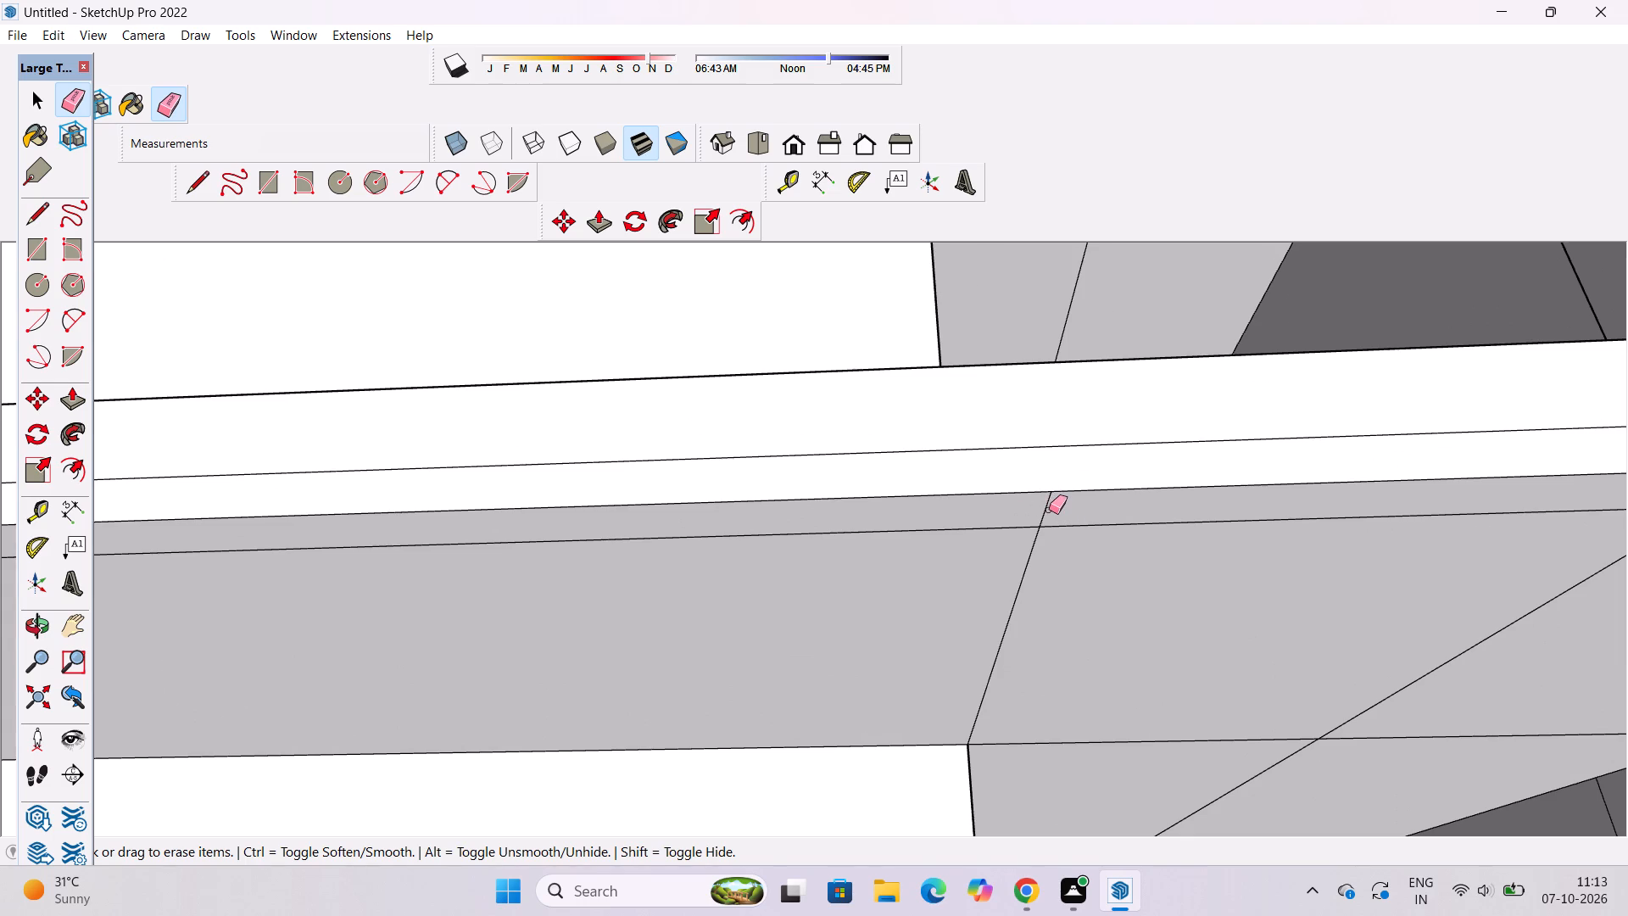
pyautogui.click(1042, 510)
pyautogui.moveTo(1042, 510); pyautogui.dragTo(1043, 511)
pyautogui.moveTo(1043, 511); pyautogui.dragTo(1044, 497)
pyautogui.scroll(11, 1055, 514)
pyautogui.moveTo(1159, 464); pyautogui.dragTo(987, 512)
pyautogui.scroll(-18, 884, 528)
pyautogui.moveTo(1151, 594); pyautogui.dragTo(1164, 674)
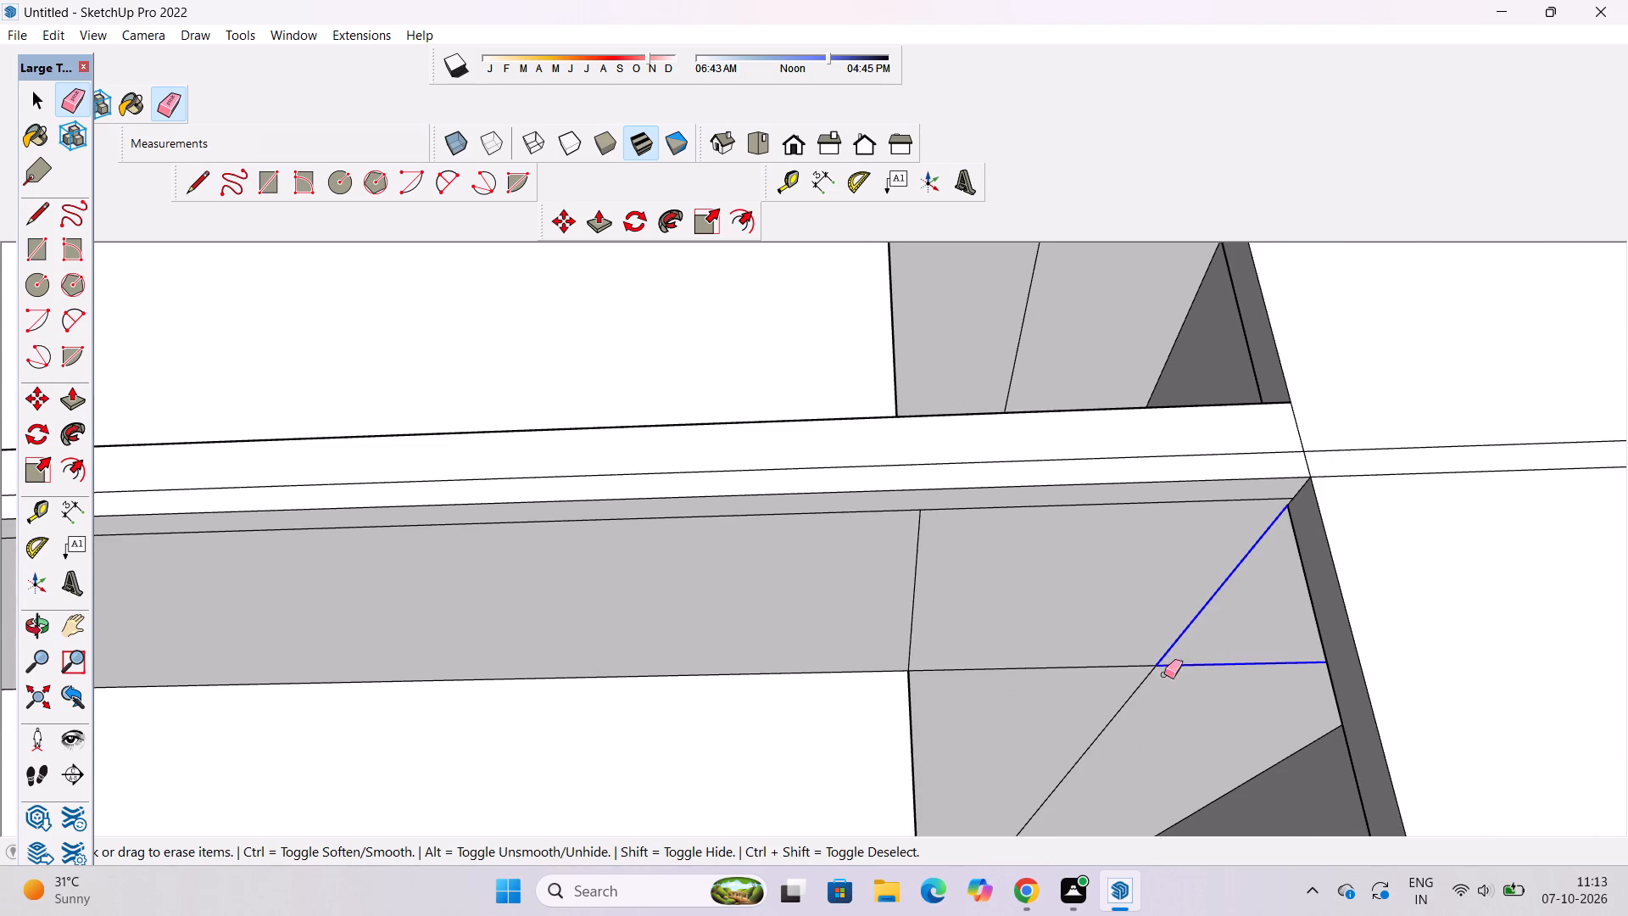
pyautogui.moveTo(1164, 674); pyautogui.dragTo(1142, 662)
# Compare the middle balcony's edge and underside with the balcony on the floor below, from the front and from underneath.
pyautogui.press('o')
pyautogui.scroll(-8, 1090, 517)
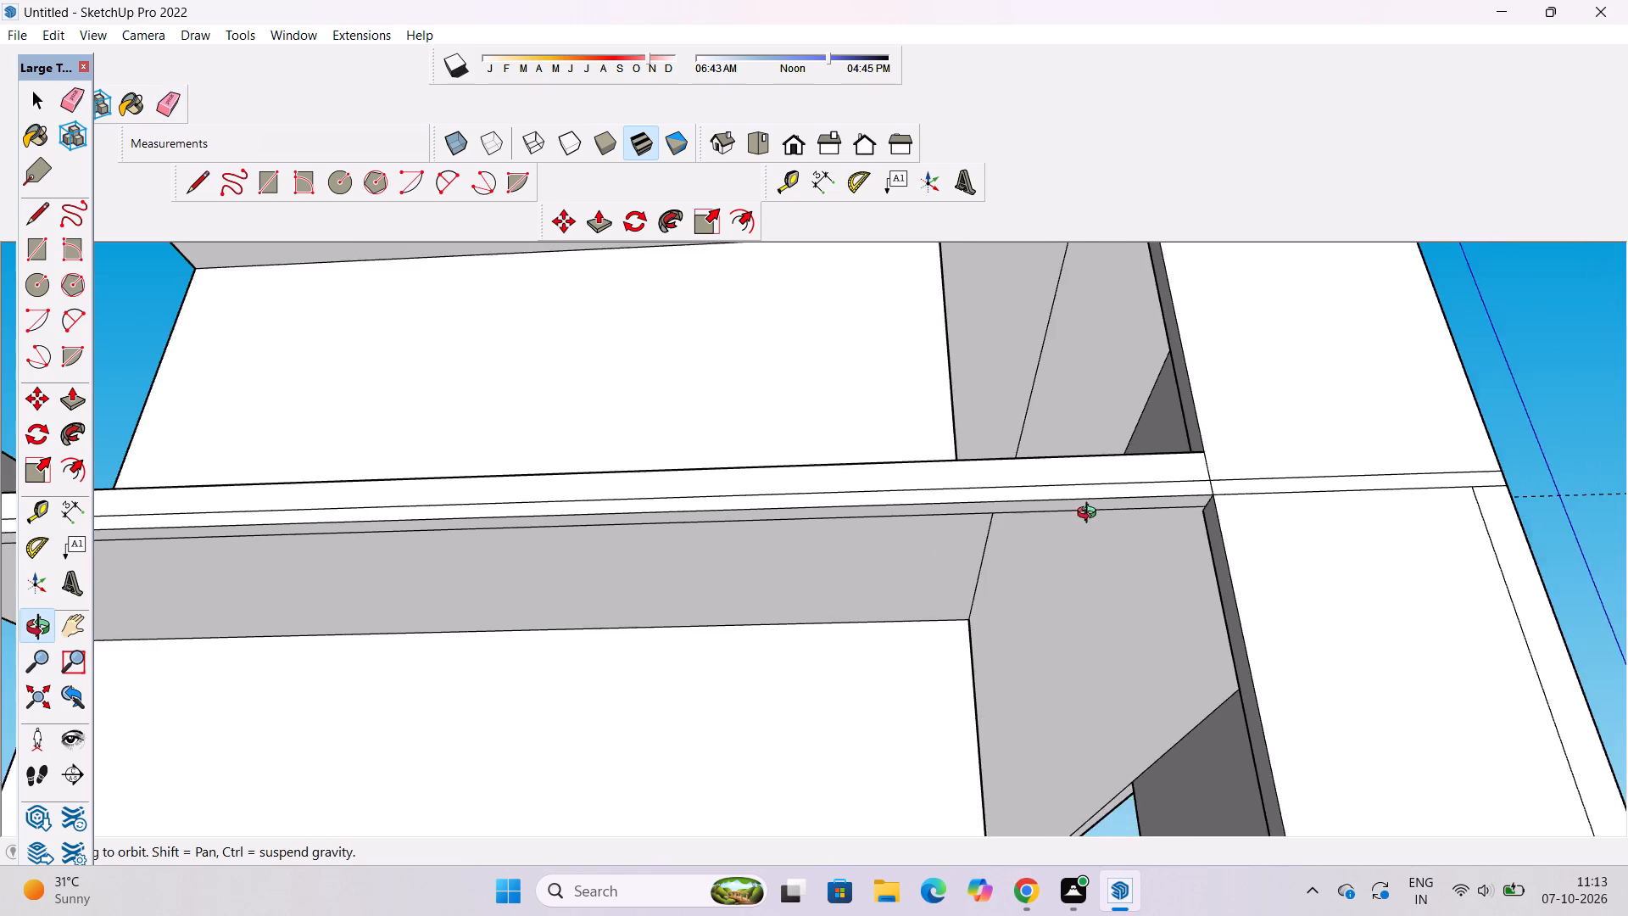
pyautogui.scroll(-3, 1090, 515)
pyautogui.moveTo(1182, 565); pyautogui.dragTo(1153, 518)
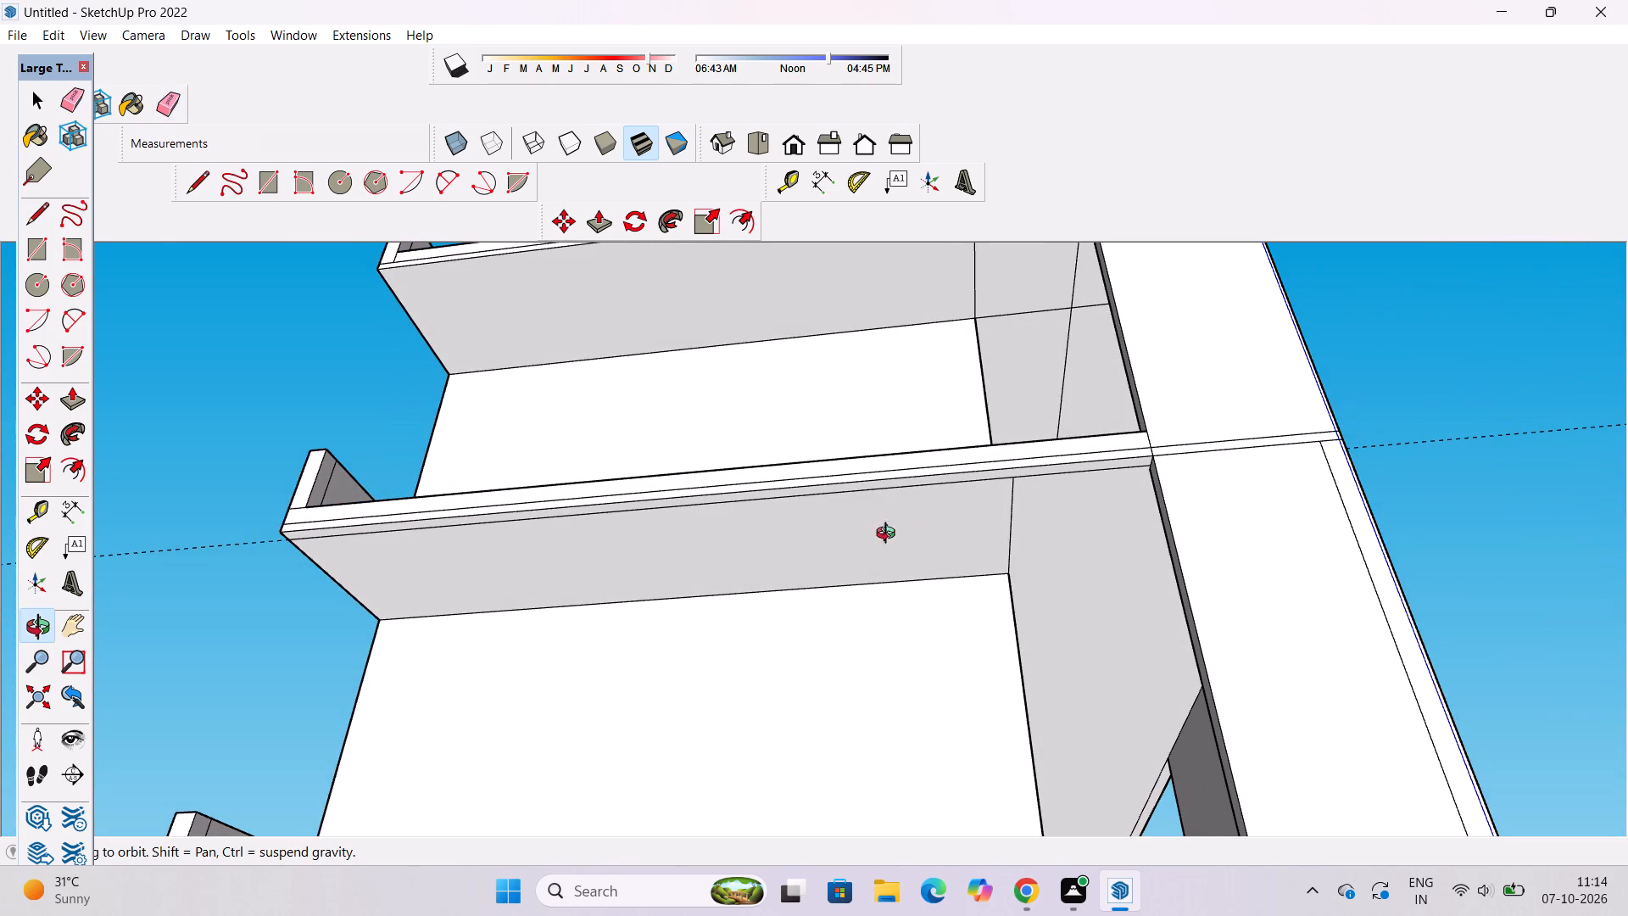
pyautogui.keyDown('shift'); pyautogui.moveTo(867, 549); pyautogui.dragTo(876, 445); pyautogui.keyUp('shift')
pyautogui.moveTo(876, 445); pyautogui.dragTo(919, 553)
pyautogui.scroll(-5, 915, 550)
pyautogui.moveTo(915, 550); pyautogui.dragTo(935, 656)
pyautogui.scroll(2, 965, 660)
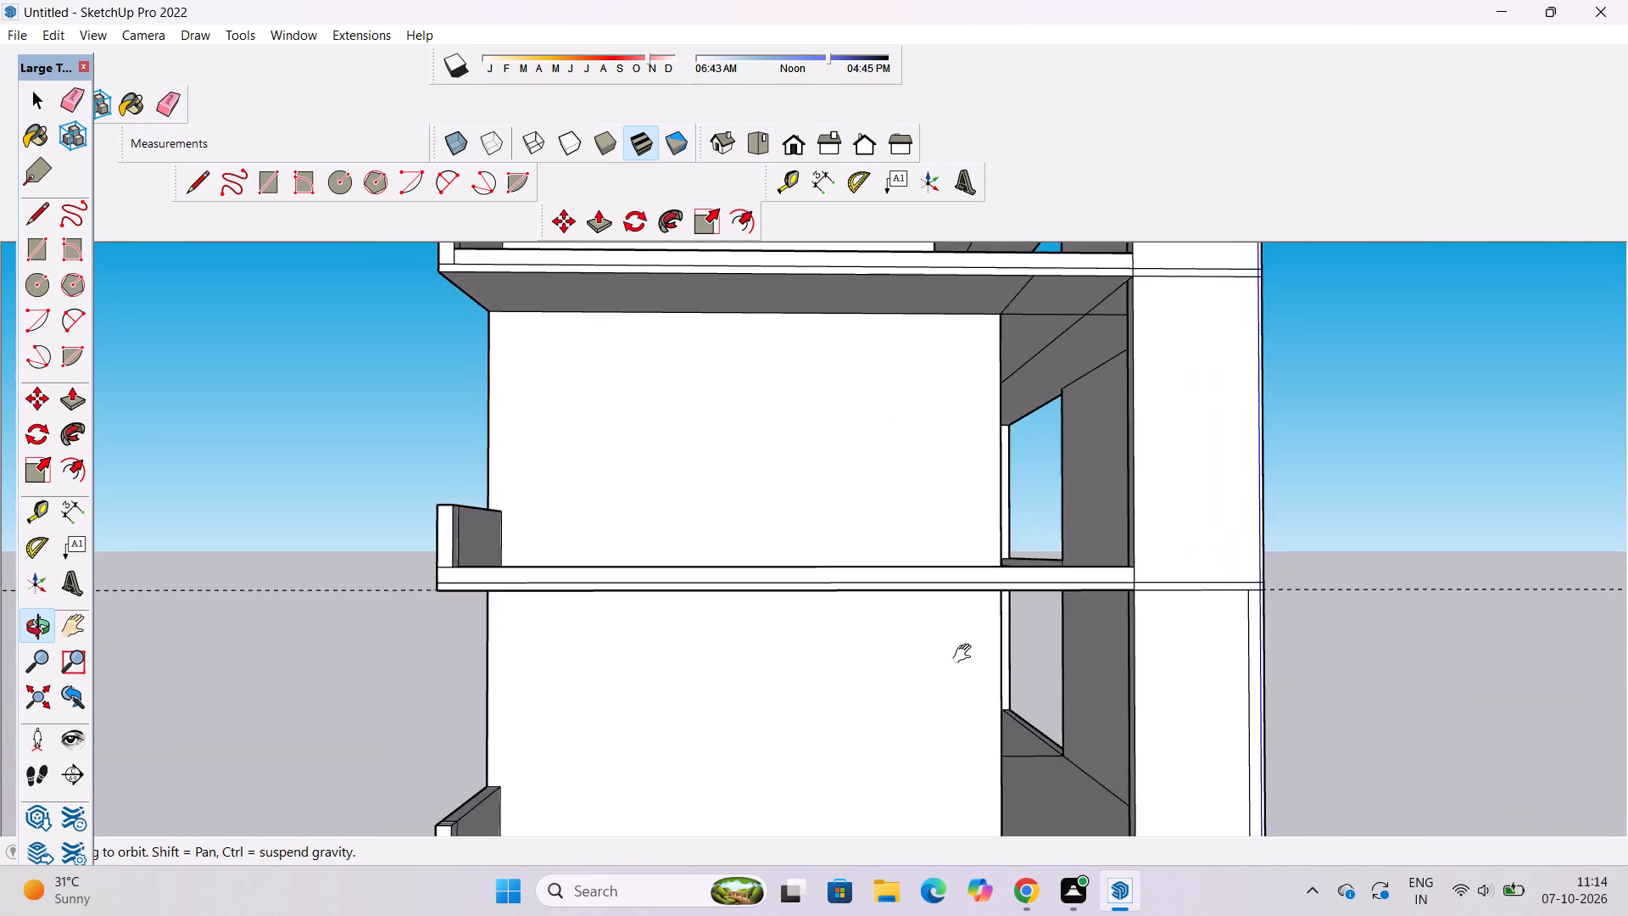
pyautogui.keyDown('shift'); pyautogui.moveTo(966, 654); pyautogui.dragTo(906, 468); pyautogui.keyUp('shift')
pyautogui.moveTo(903, 458); pyautogui.dragTo(906, 499)
pyautogui.keyDown('shift'); pyautogui.moveTo(909, 512); pyautogui.dragTo(884, 537); pyautogui.keyUp('shift')
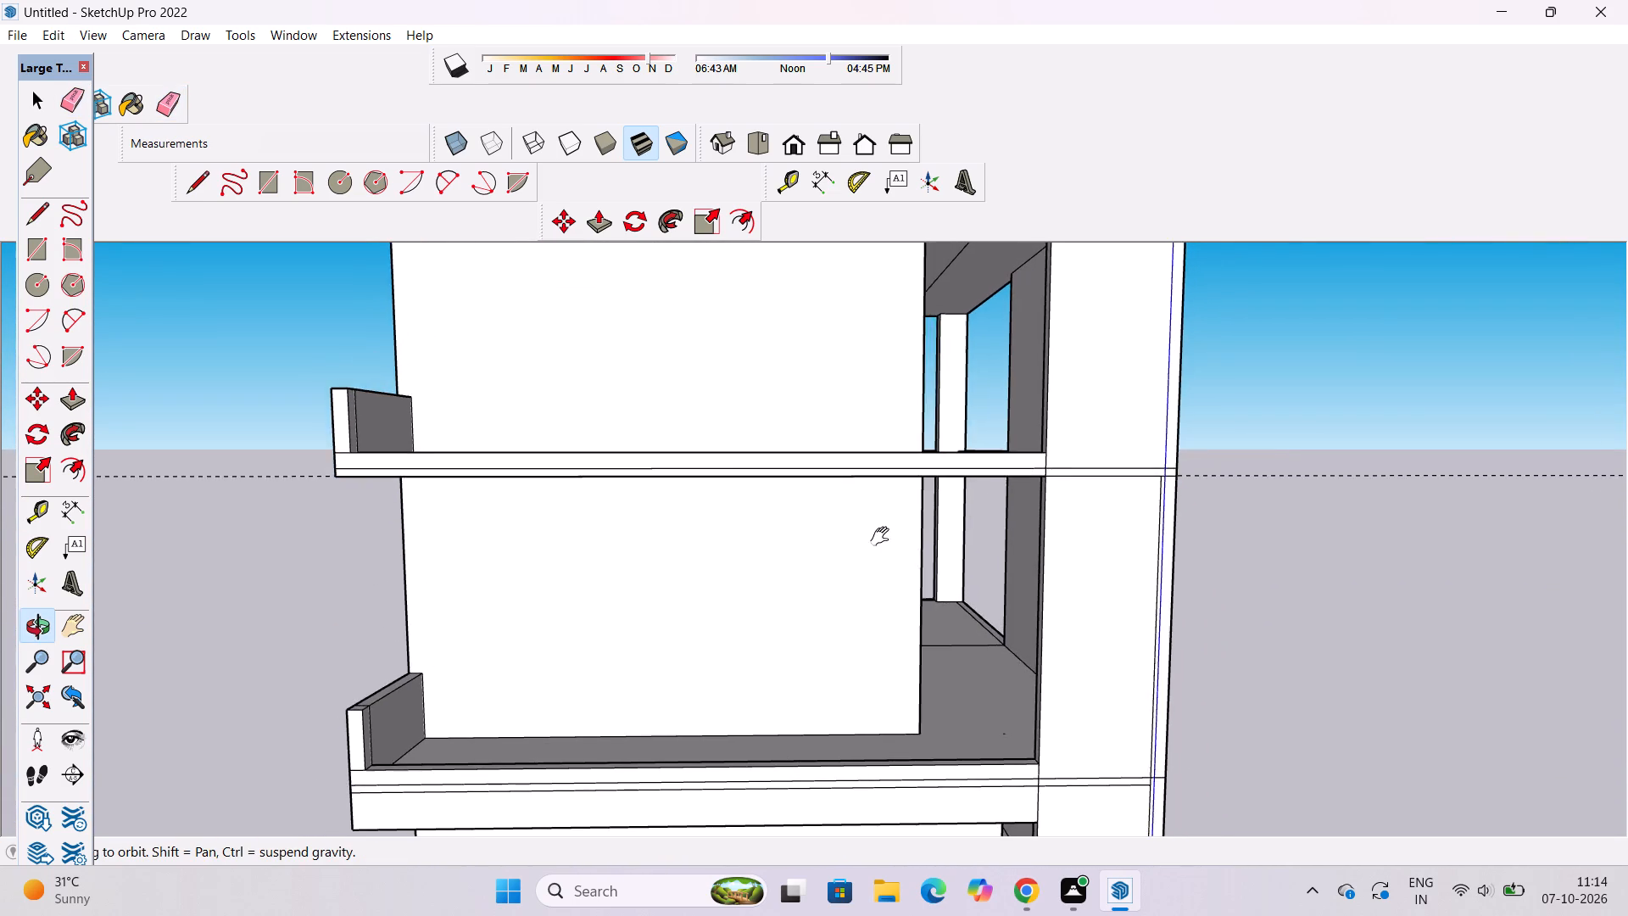
pyautogui.moveTo(881, 545); pyautogui.dragTo(873, 572)
pyautogui.moveTo(870, 573); pyautogui.dragTo(838, 433)
pyautogui.keyDown('shift'); pyautogui.moveTo(819, 396); pyautogui.dragTo(886, 594); pyautogui.keyUp('shift')
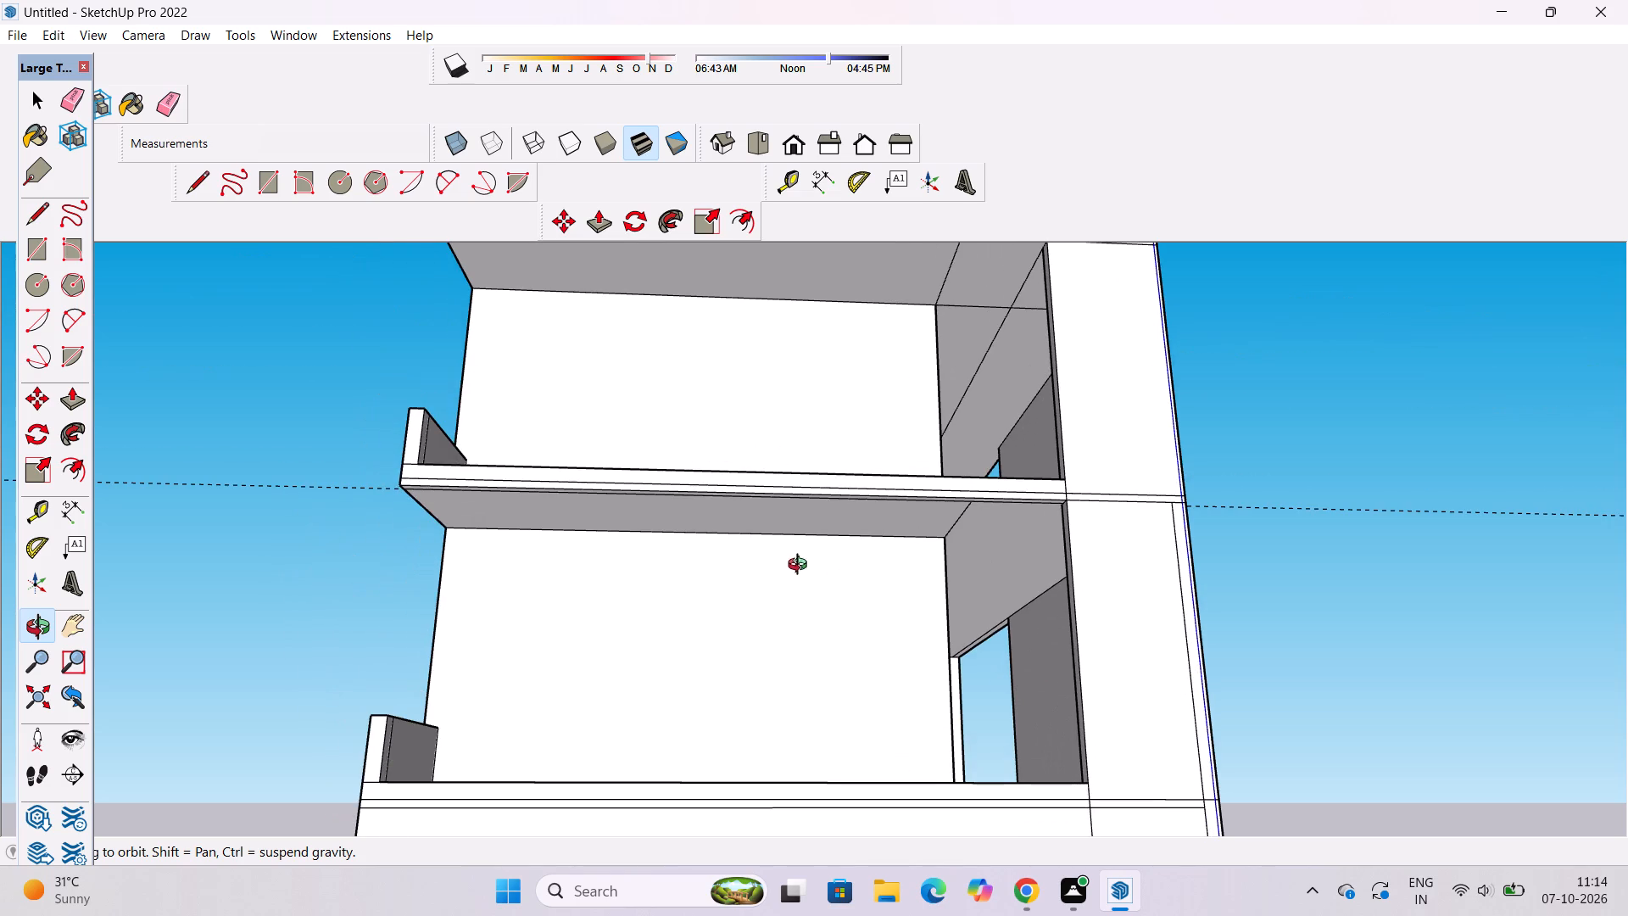
pyautogui.moveTo(789, 575); pyautogui.dragTo(776, 533)
pyautogui.keyDown('shift'); pyautogui.moveTo(768, 517); pyautogui.dragTo(833, 602); pyautogui.keyUp('shift')
# Pull the narrow underside strip of the middle balcony down 6' to form a deep edge beam.
pyautogui.scroll(3, 829, 602)
pyautogui.moveTo(822, 592); pyautogui.dragTo(772, 559)
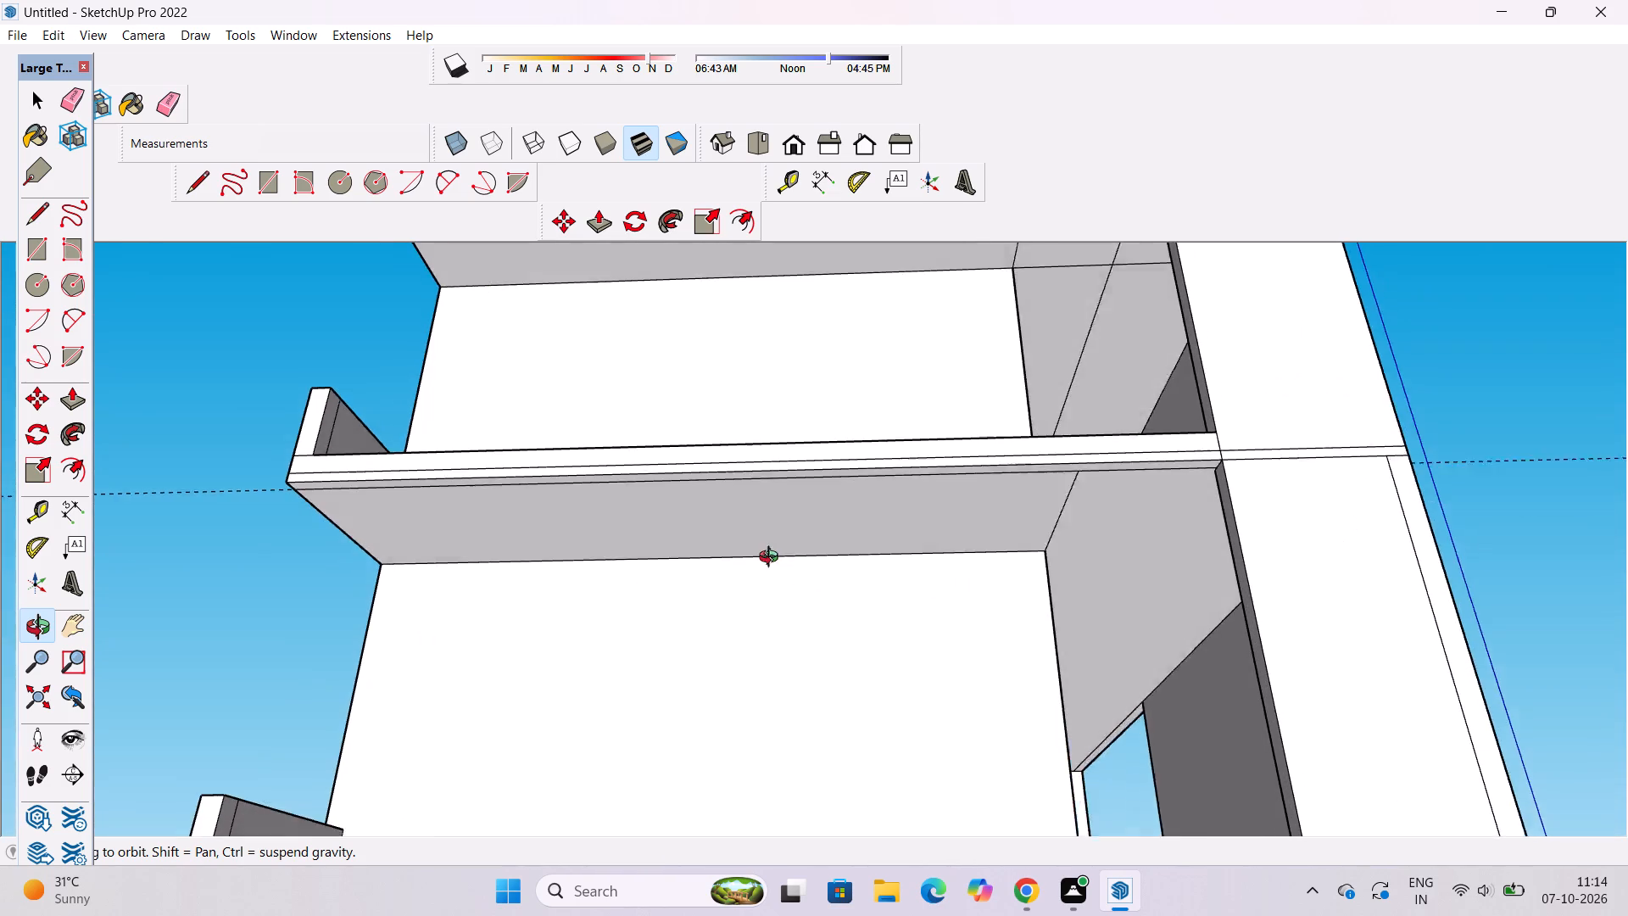
pyautogui.moveTo(772, 559); pyautogui.dragTo(750, 545)
pyautogui.keyDown('shift'); pyautogui.moveTo(736, 539); pyautogui.dragTo(761, 510); pyautogui.keyUp('shift')
pyautogui.press('p')
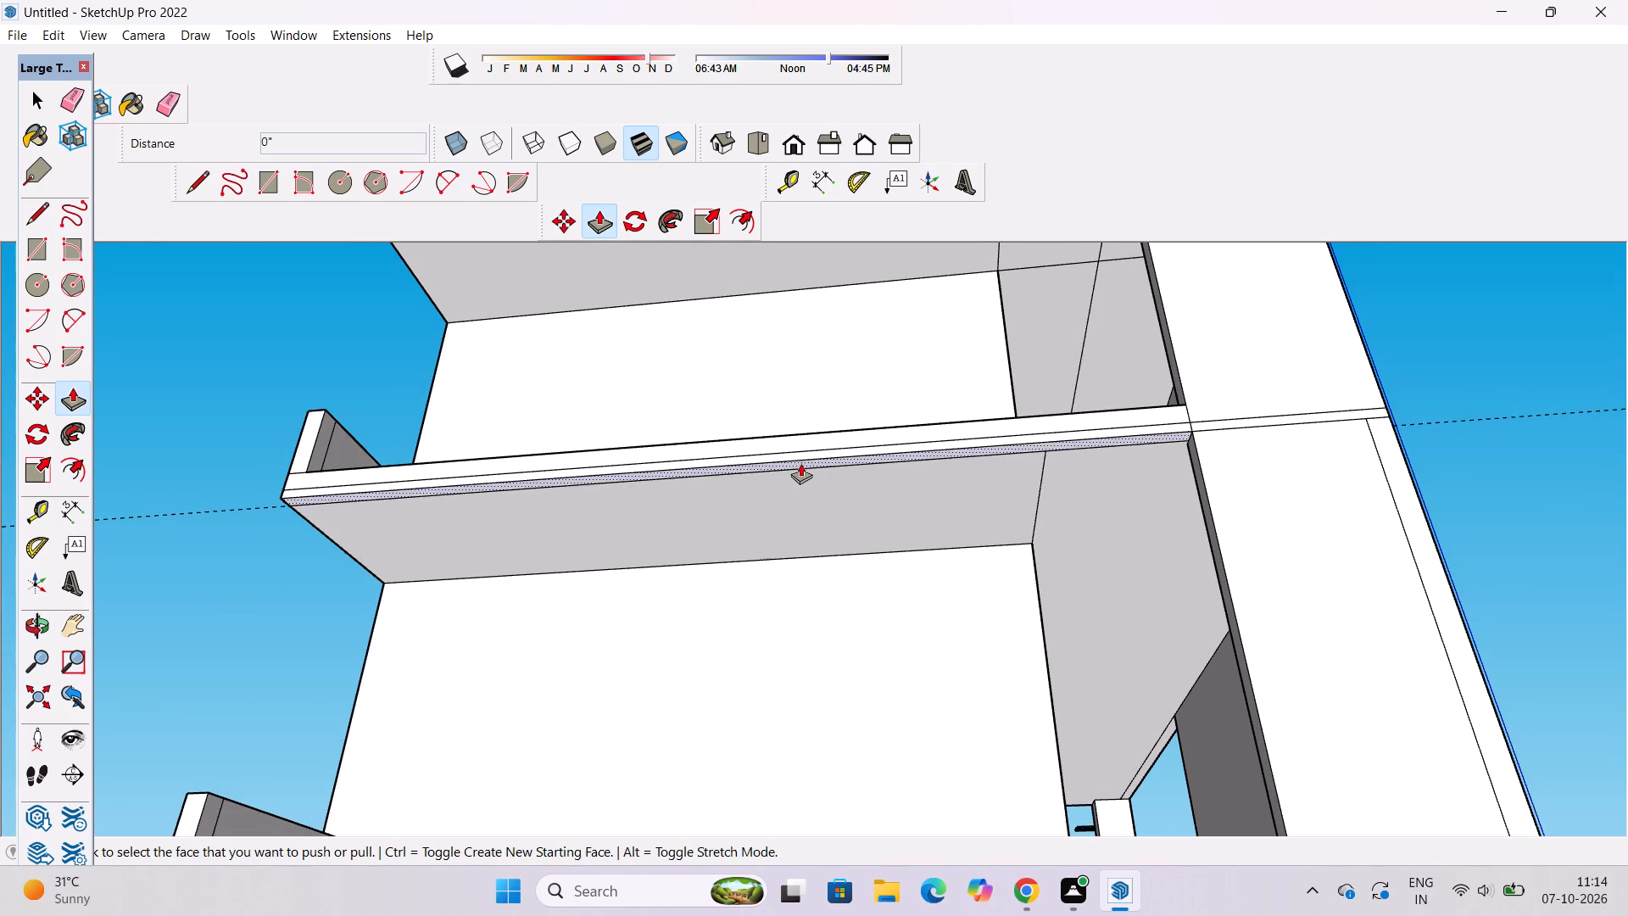
pyautogui.click(800, 463)
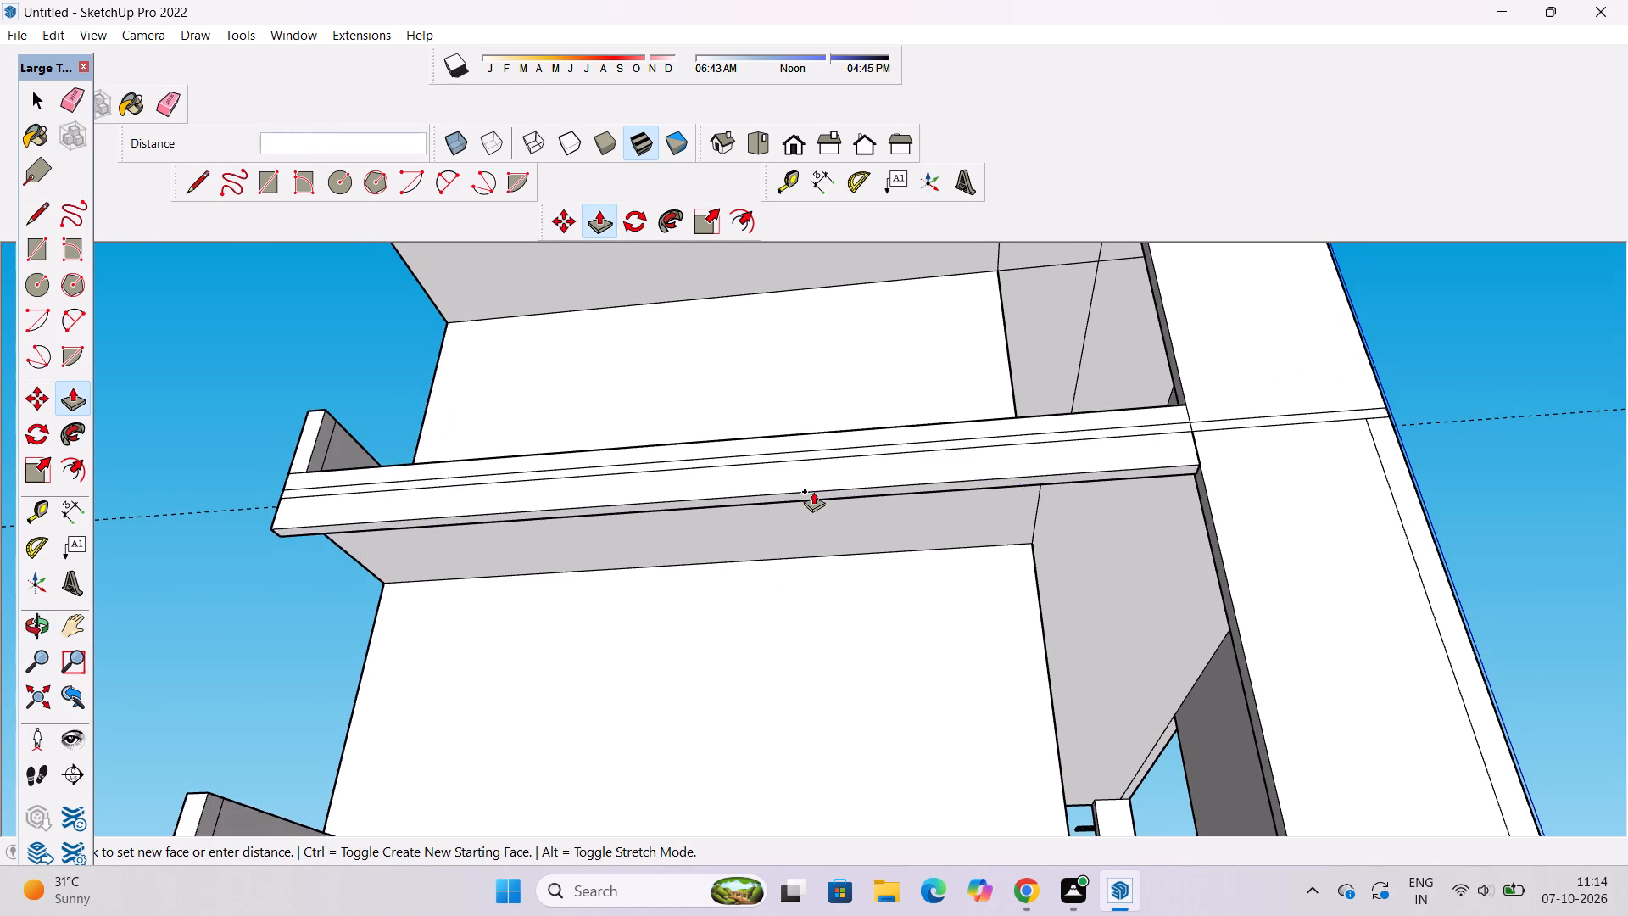
pyautogui.scroll(-5, 813, 491)
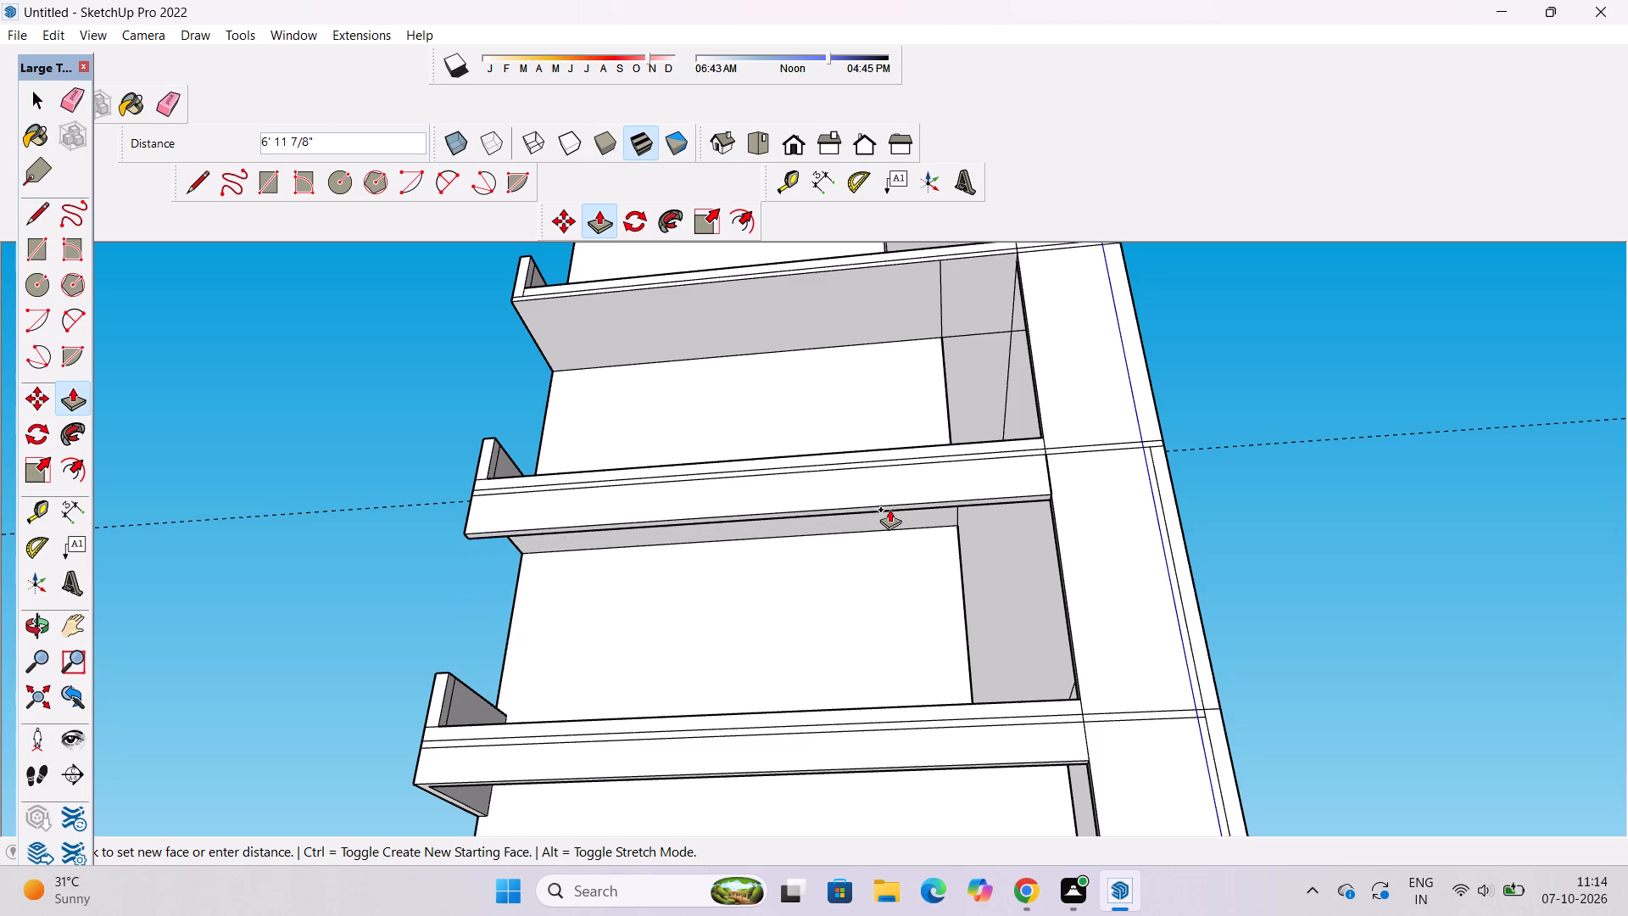
pyautogui.write("6'")
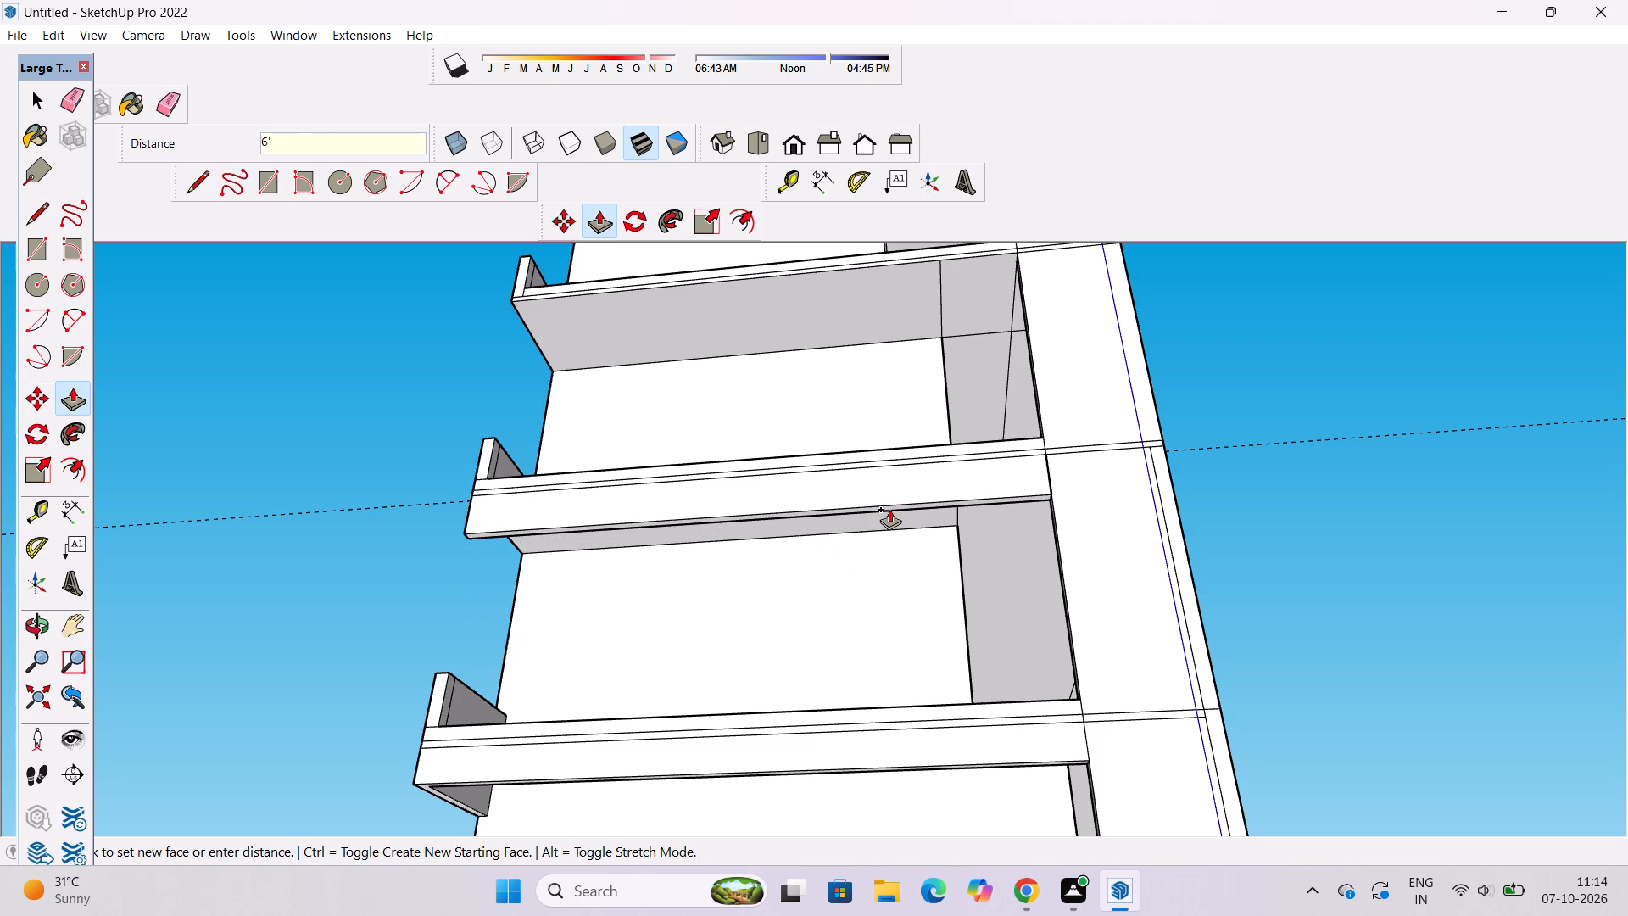
pyautogui.press('Return')
# Examine the new balcony edge beam against the one below and its junction with the end wall and side opening.
pyautogui.press('o')
pyautogui.scroll(-6, 889, 509)
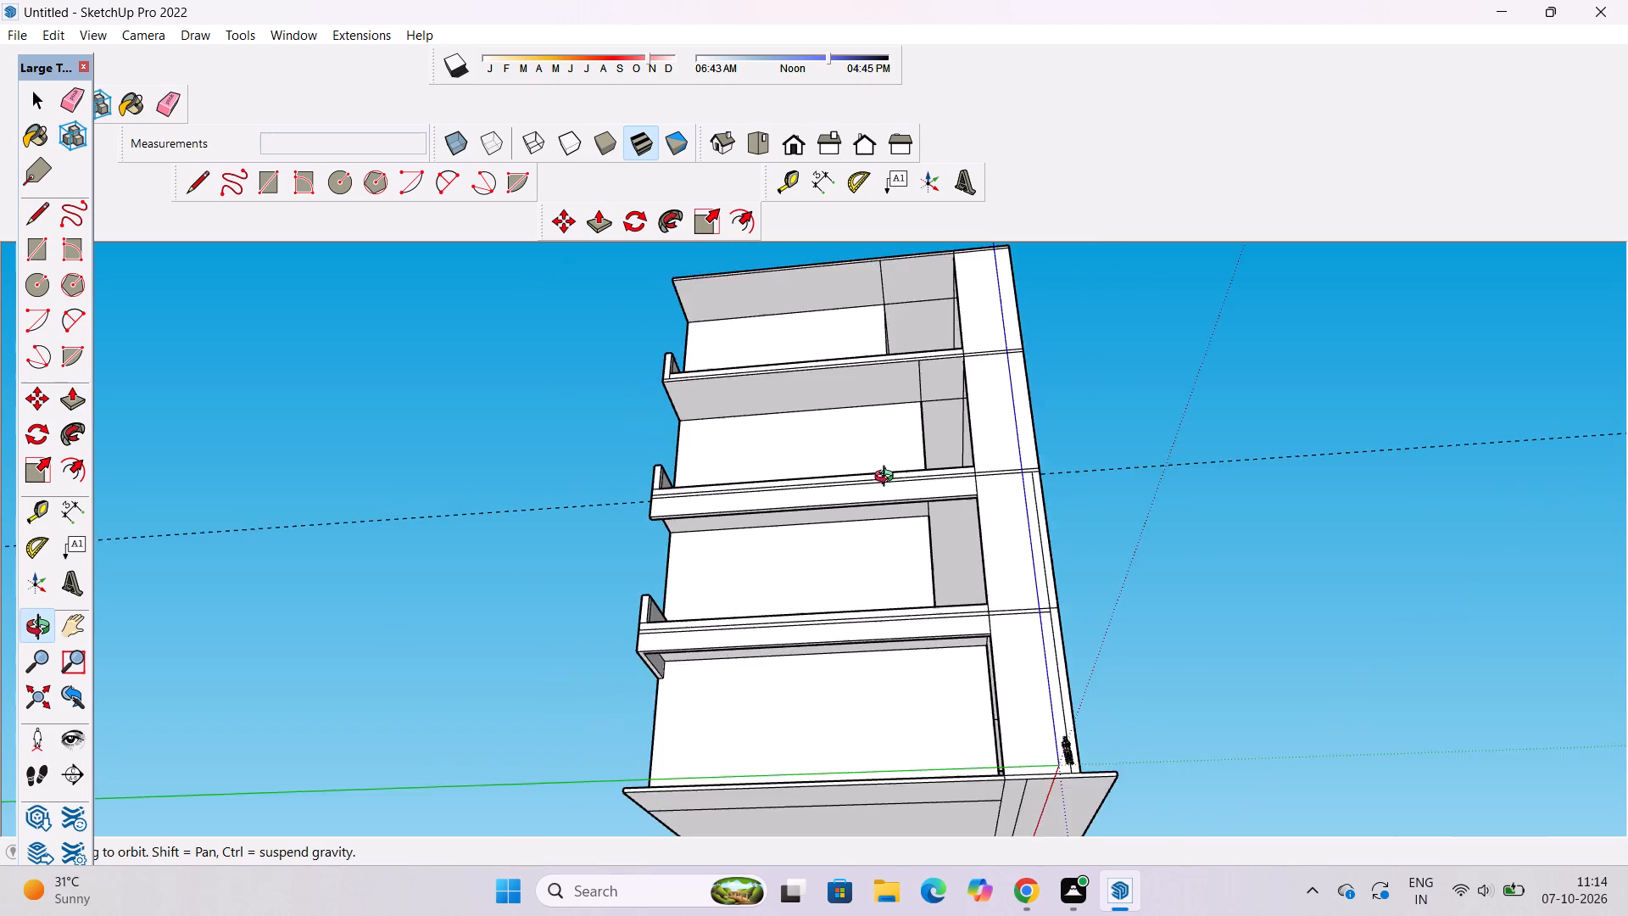
pyautogui.moveTo(888, 478); pyautogui.dragTo(938, 638)
pyautogui.keyDown('shift'); pyautogui.moveTo(938, 638); pyautogui.dragTo(872, 547); pyautogui.keyUp('shift')
pyautogui.scroll(4, 872, 547)
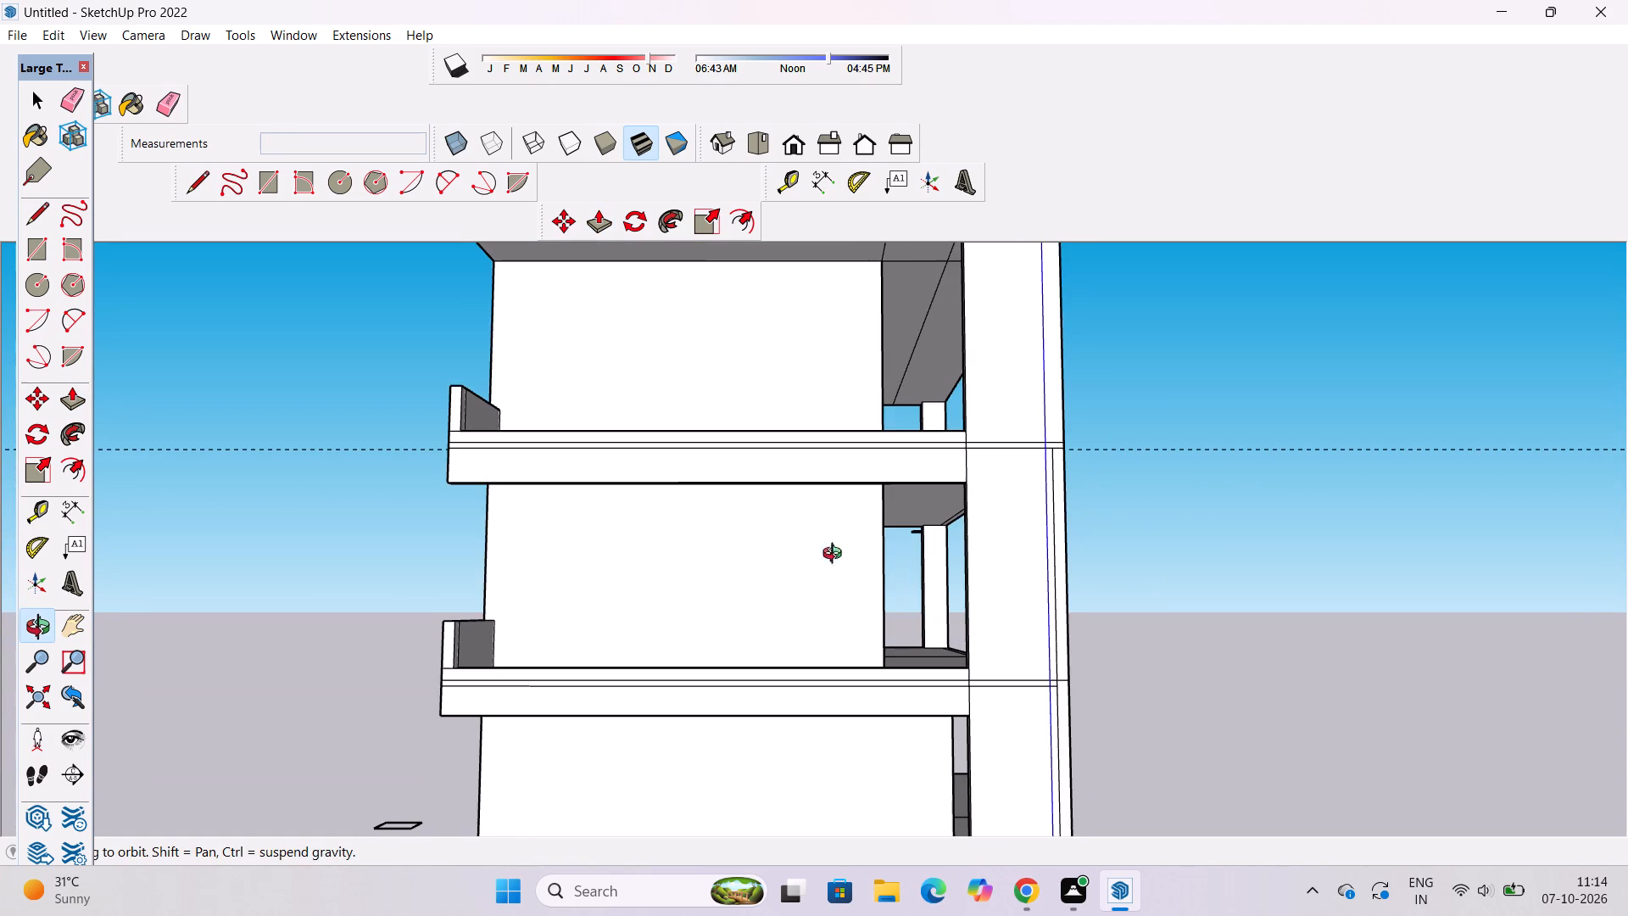
pyautogui.moveTo(774, 589); pyautogui.dragTo(774, 617)
pyautogui.scroll(2, 938, 517)
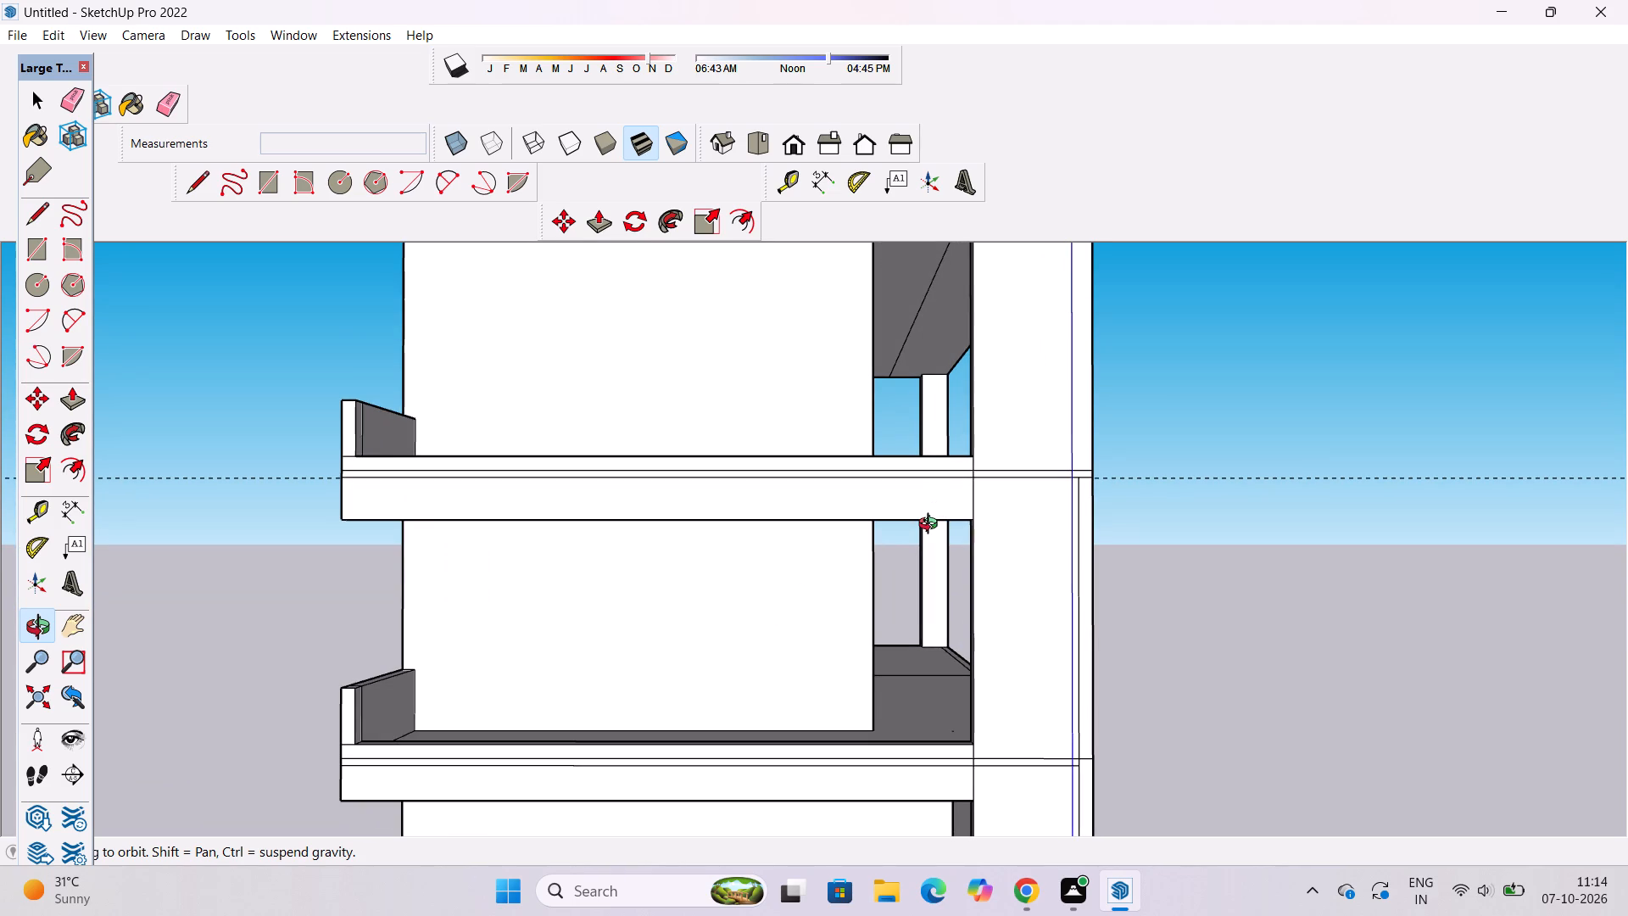
pyautogui.keyDown('shift'); pyautogui.moveTo(932, 526); pyautogui.dragTo(874, 527); pyautogui.keyUp('shift')
pyautogui.moveTo(871, 567); pyautogui.dragTo(1092, 630)
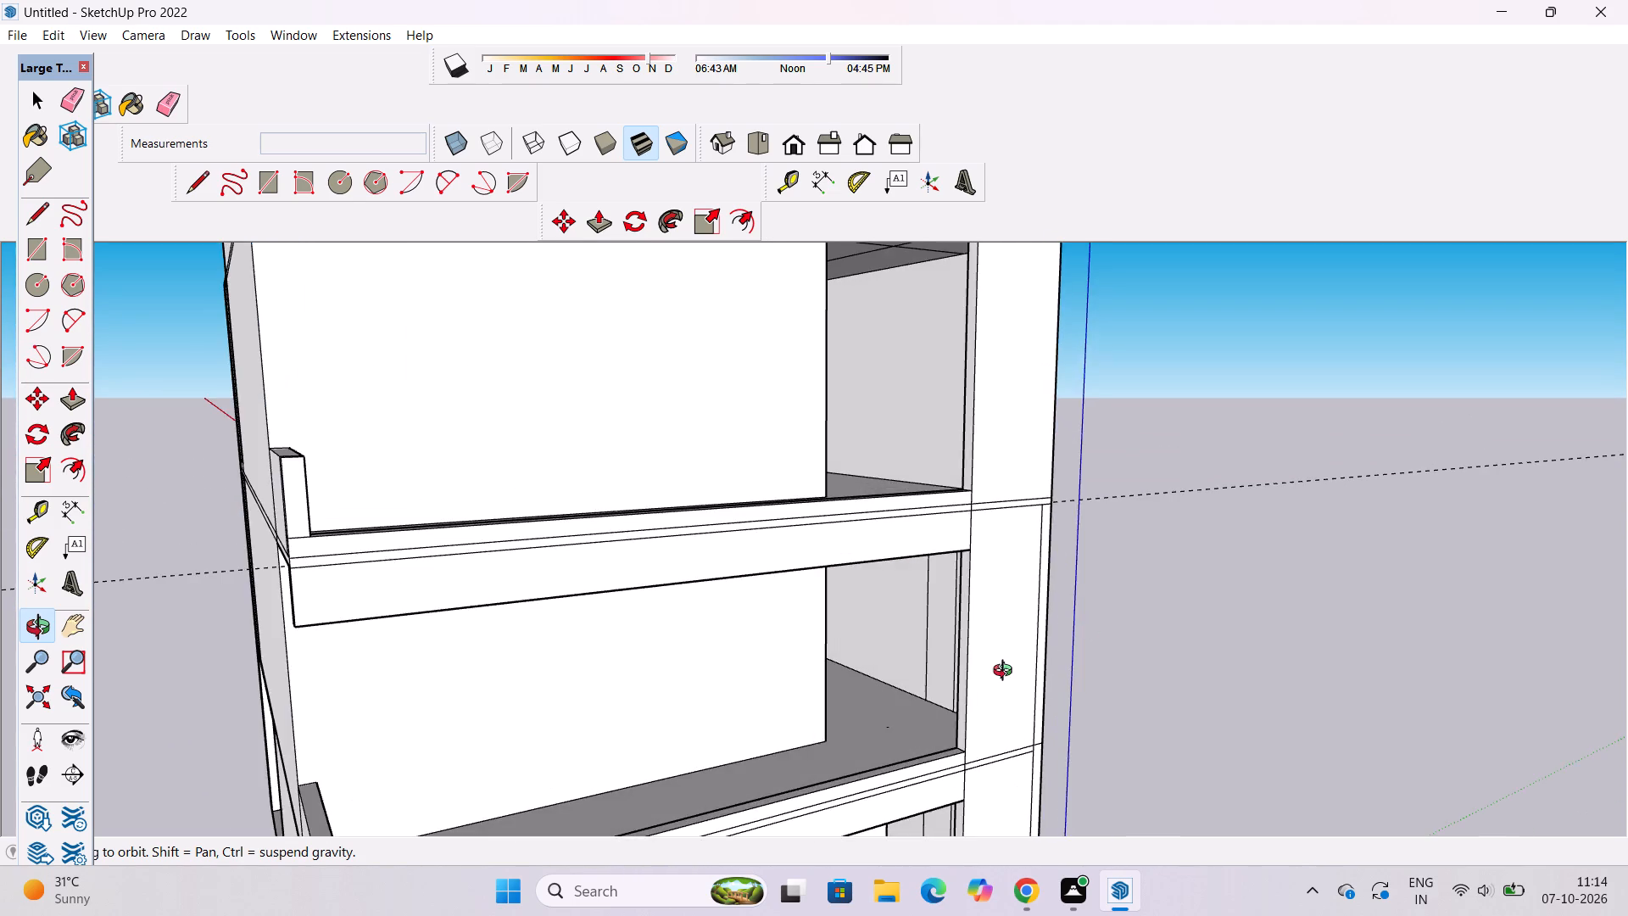
pyautogui.scroll(5, 1006, 673)
pyautogui.scroll(-4, 1003, 519)
pyautogui.scroll(1, 928, 585)
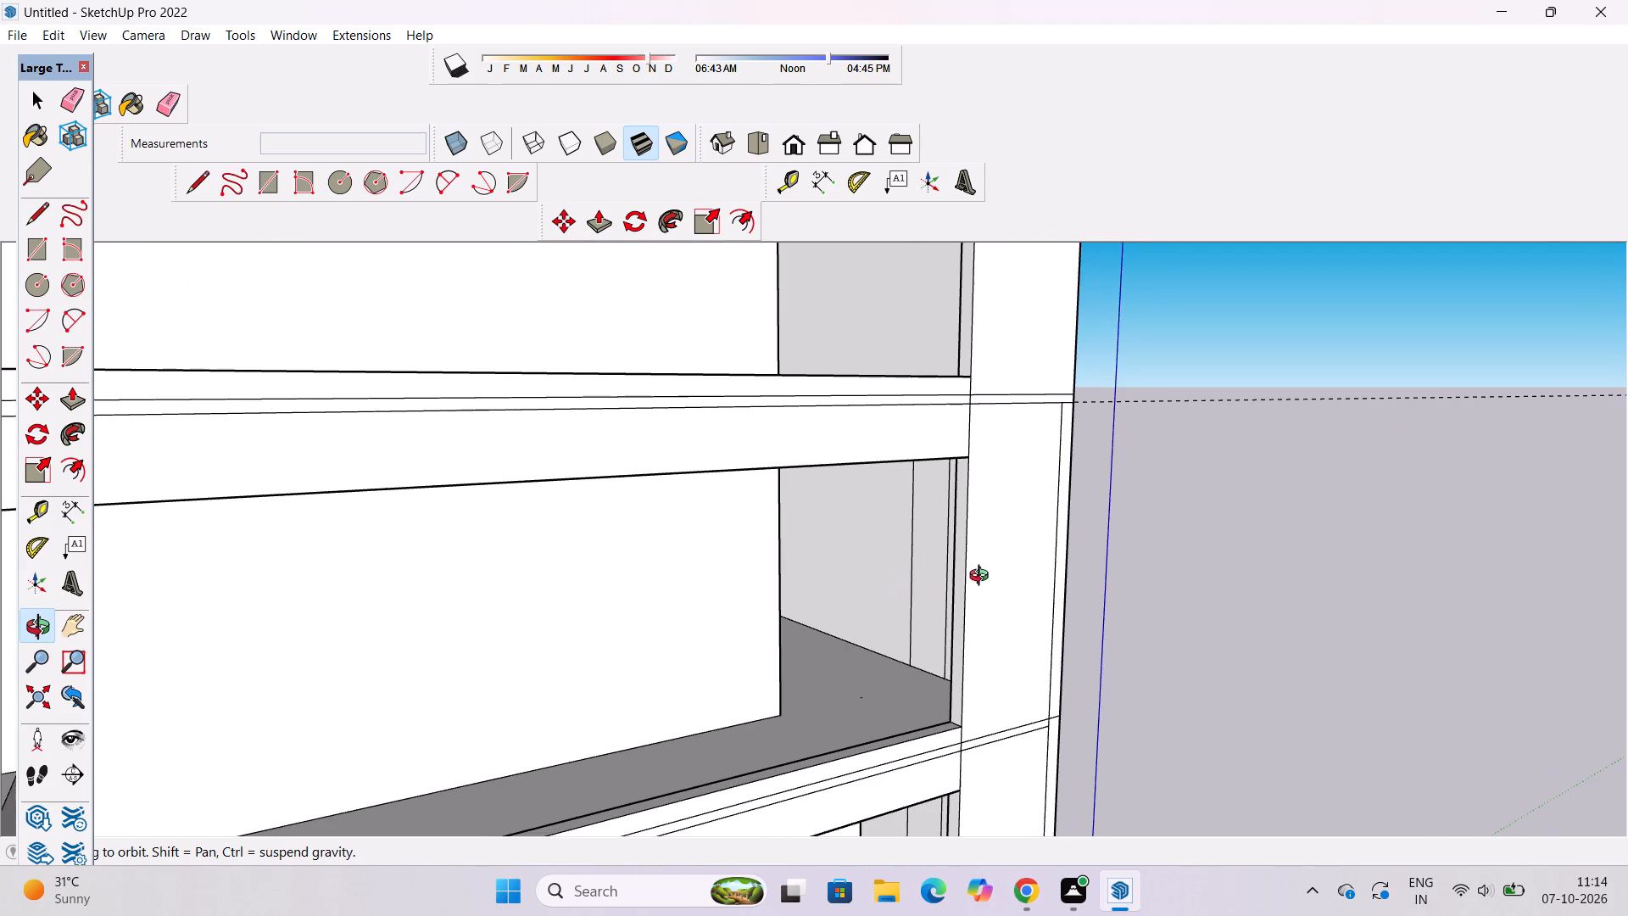
pyautogui.moveTo(984, 578); pyautogui.dragTo(971, 578)
pyautogui.click(935, 600)
pyautogui.moveTo(921, 583); pyautogui.dragTo(915, 502)
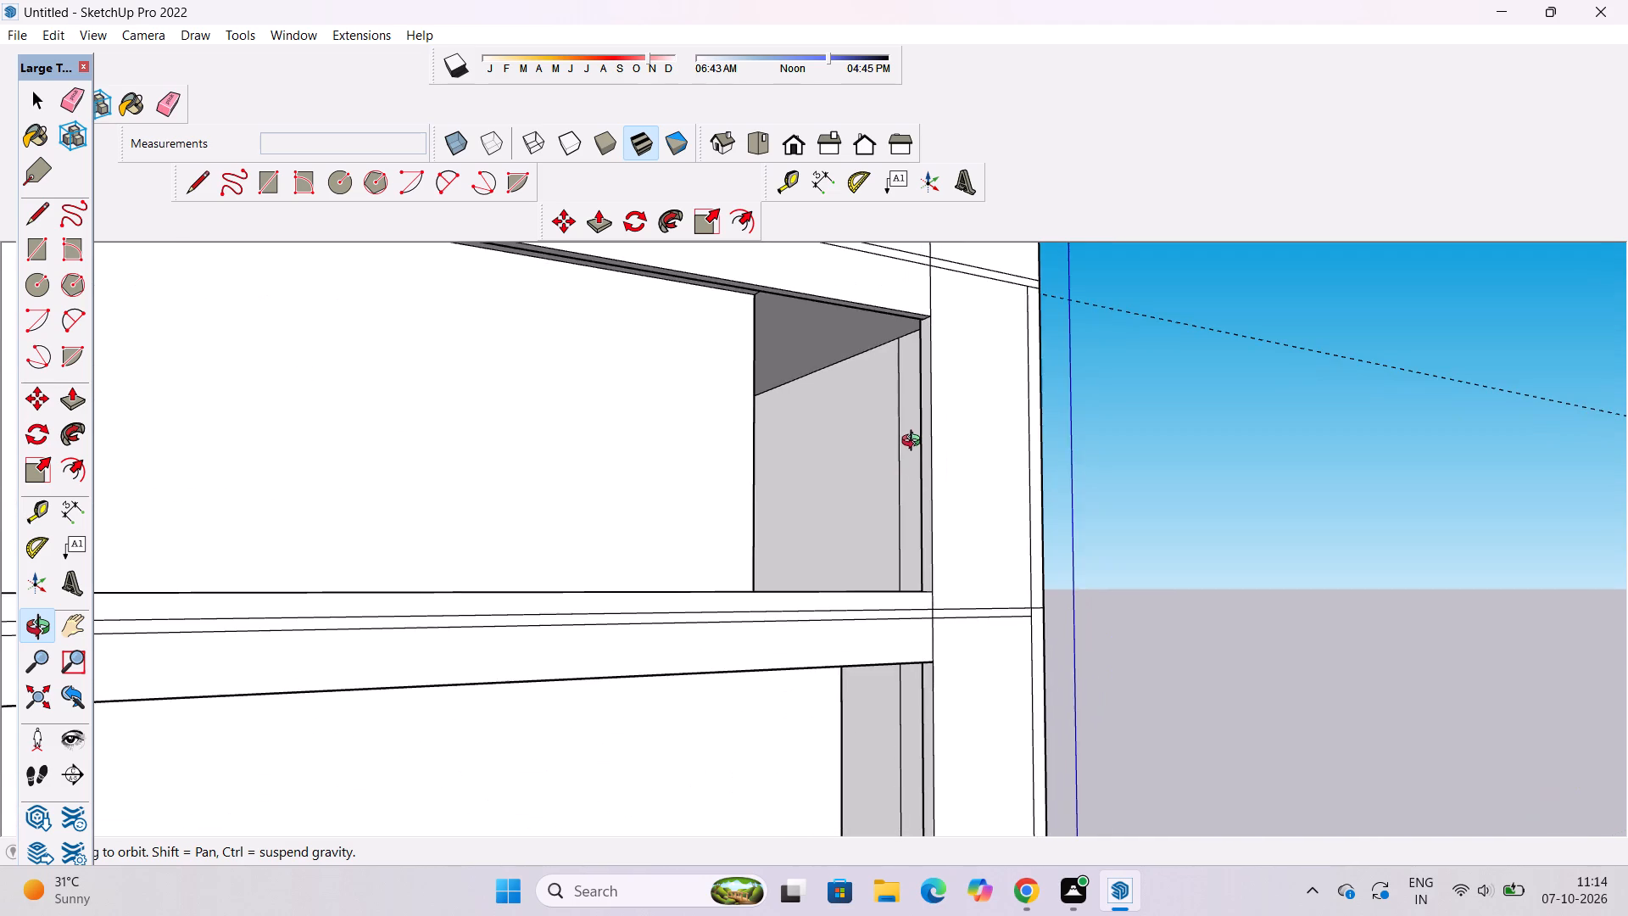
pyautogui.keyDown('shift'); pyautogui.moveTo(910, 458); pyautogui.dragTo(907, 469); pyautogui.keyUp('shift')
pyautogui.moveTo(933, 554); pyautogui.dragTo(956, 594)
pyautogui.moveTo(1005, 634); pyautogui.dragTo(928, 650)
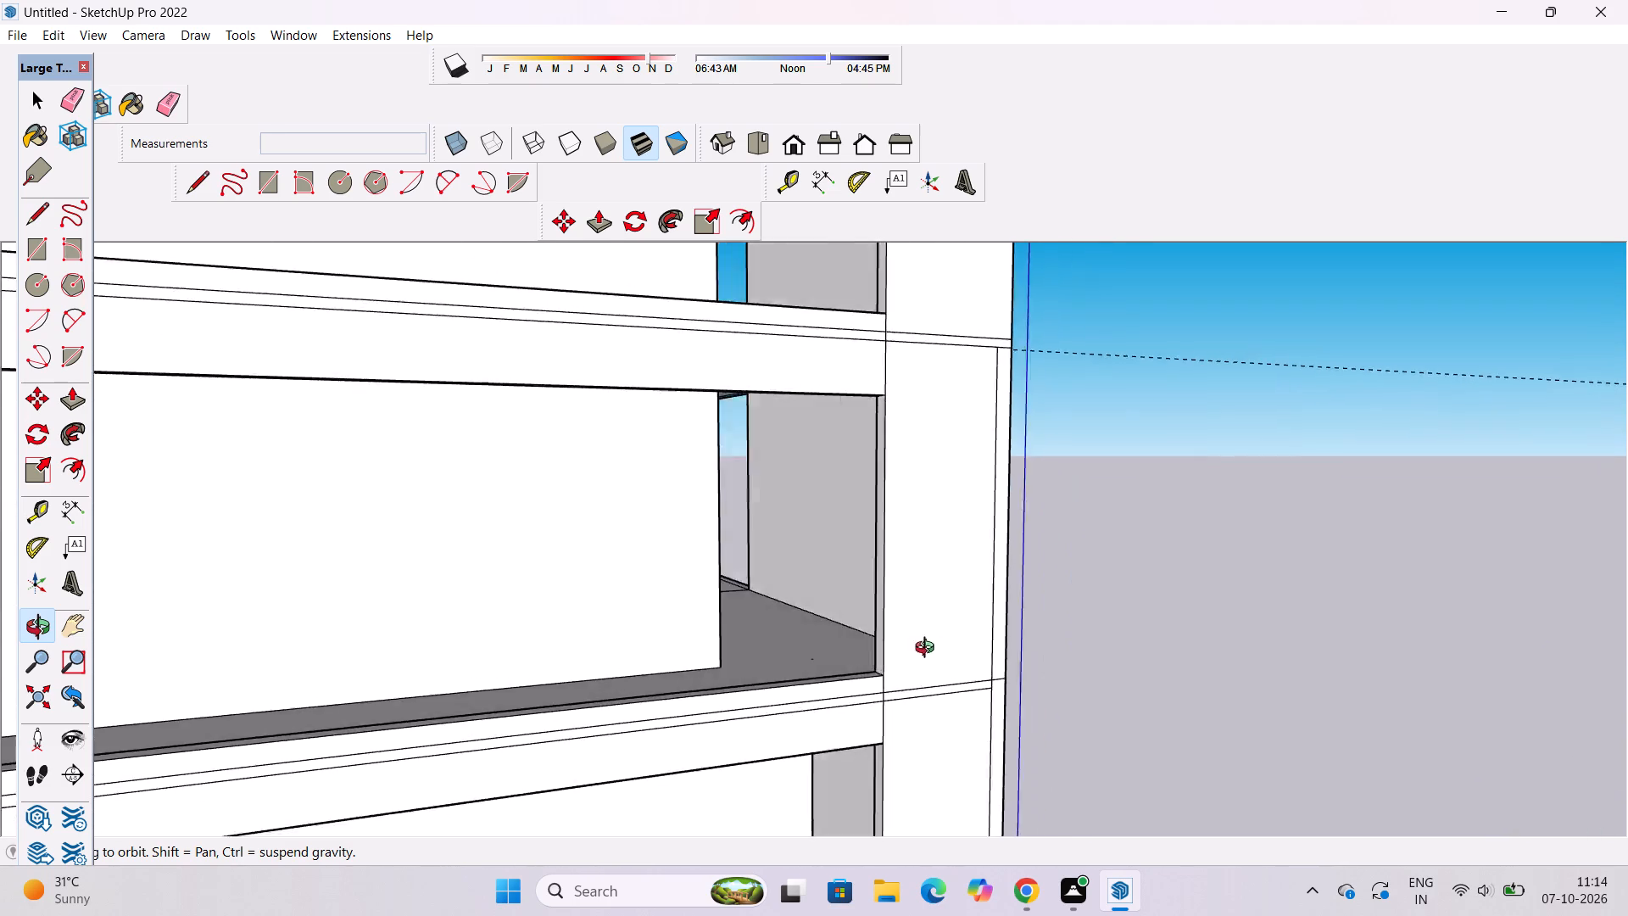
pyautogui.moveTo(928, 650); pyautogui.dragTo(814, 653)
pyautogui.scroll(3, 772, 670)
pyautogui.keyDown('shift'); pyautogui.moveTo(772, 670); pyautogui.dragTo(839, 590); pyautogui.keyUp('shift')
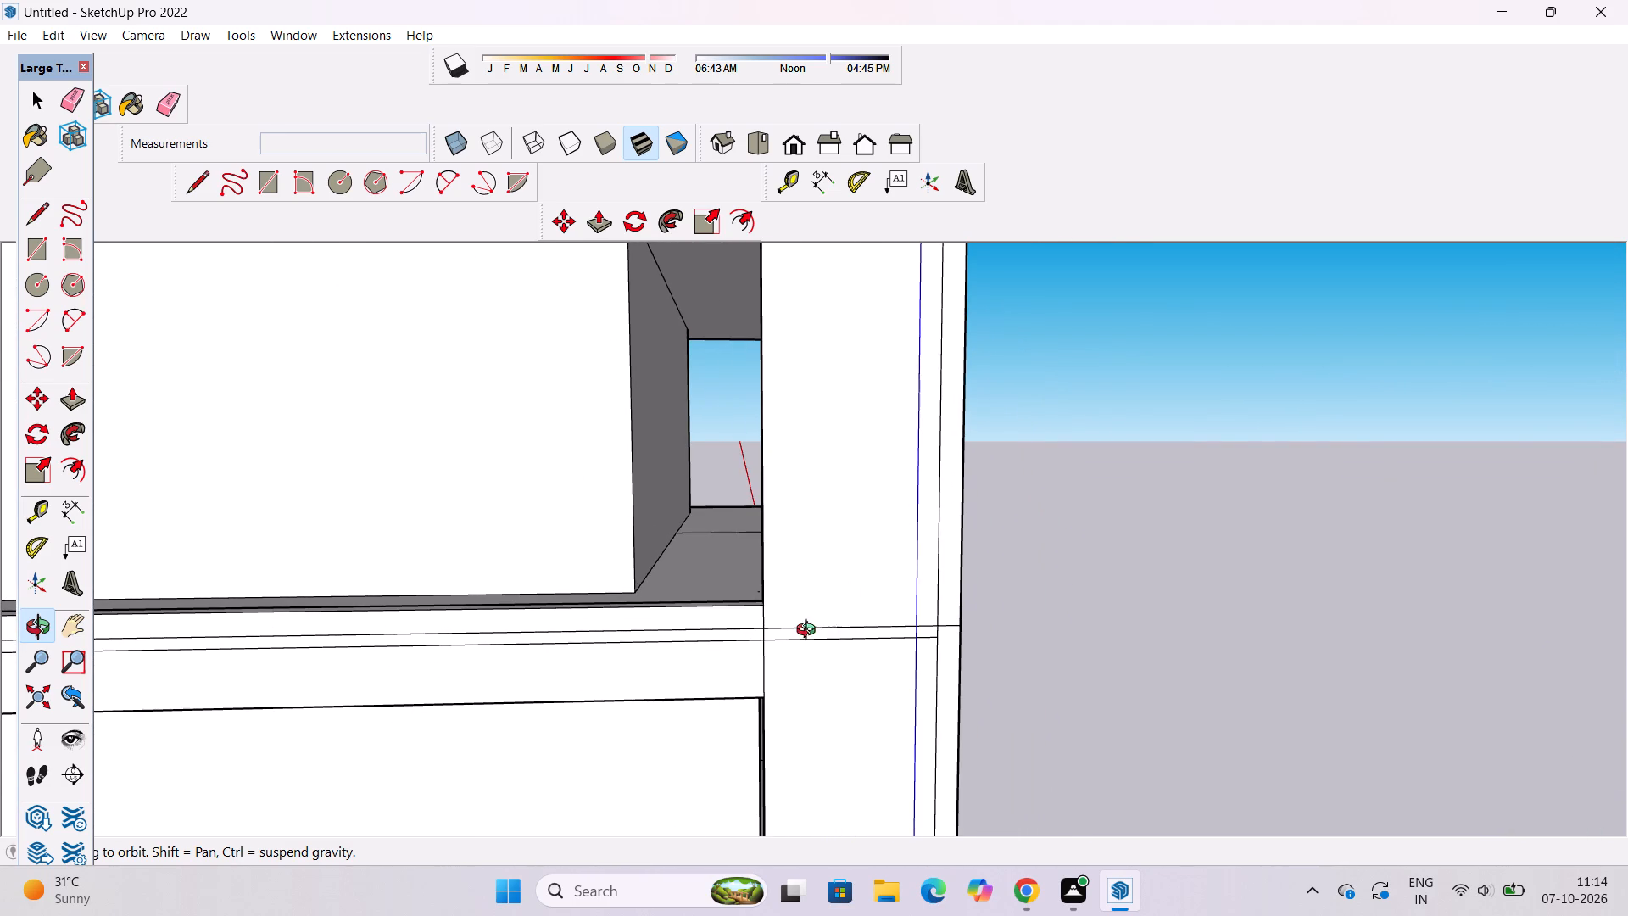
pyautogui.scroll(1, 770, 628)
pyautogui.moveTo(769, 628); pyautogui.dragTo(1005, 572)
pyautogui.scroll(3, 863, 597)
pyautogui.keyDown('shift'); pyautogui.moveTo(866, 589); pyautogui.dragTo(945, 734); pyautogui.keyUp('shift')
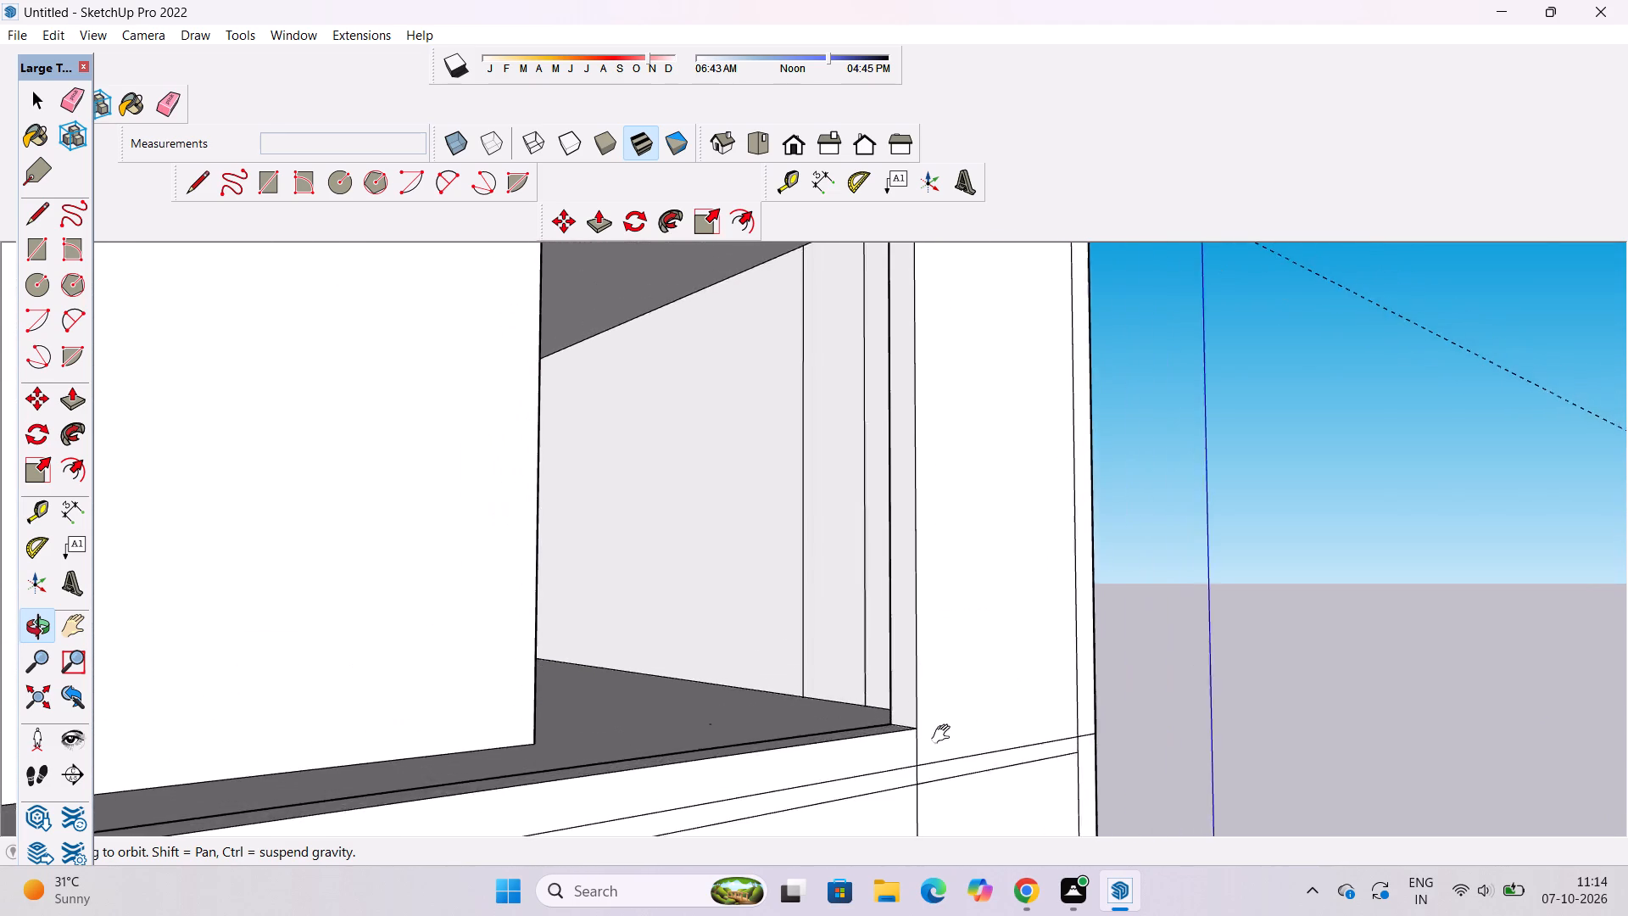
# Pull the narrow vertical end-wall strip in the opening between the lowest and middle balconies out 2.5' to thicken it.
pyautogui.keyDown('shift'); pyautogui.moveTo(945, 734); pyautogui.dragTo(945, 733); pyautogui.keyUp('shift')
pyautogui.scroll(-5, 919, 645)
pyautogui.keyDown('shift'); pyautogui.moveTo(919, 634); pyautogui.dragTo(872, 707); pyautogui.keyUp('shift')
pyautogui.press('p')
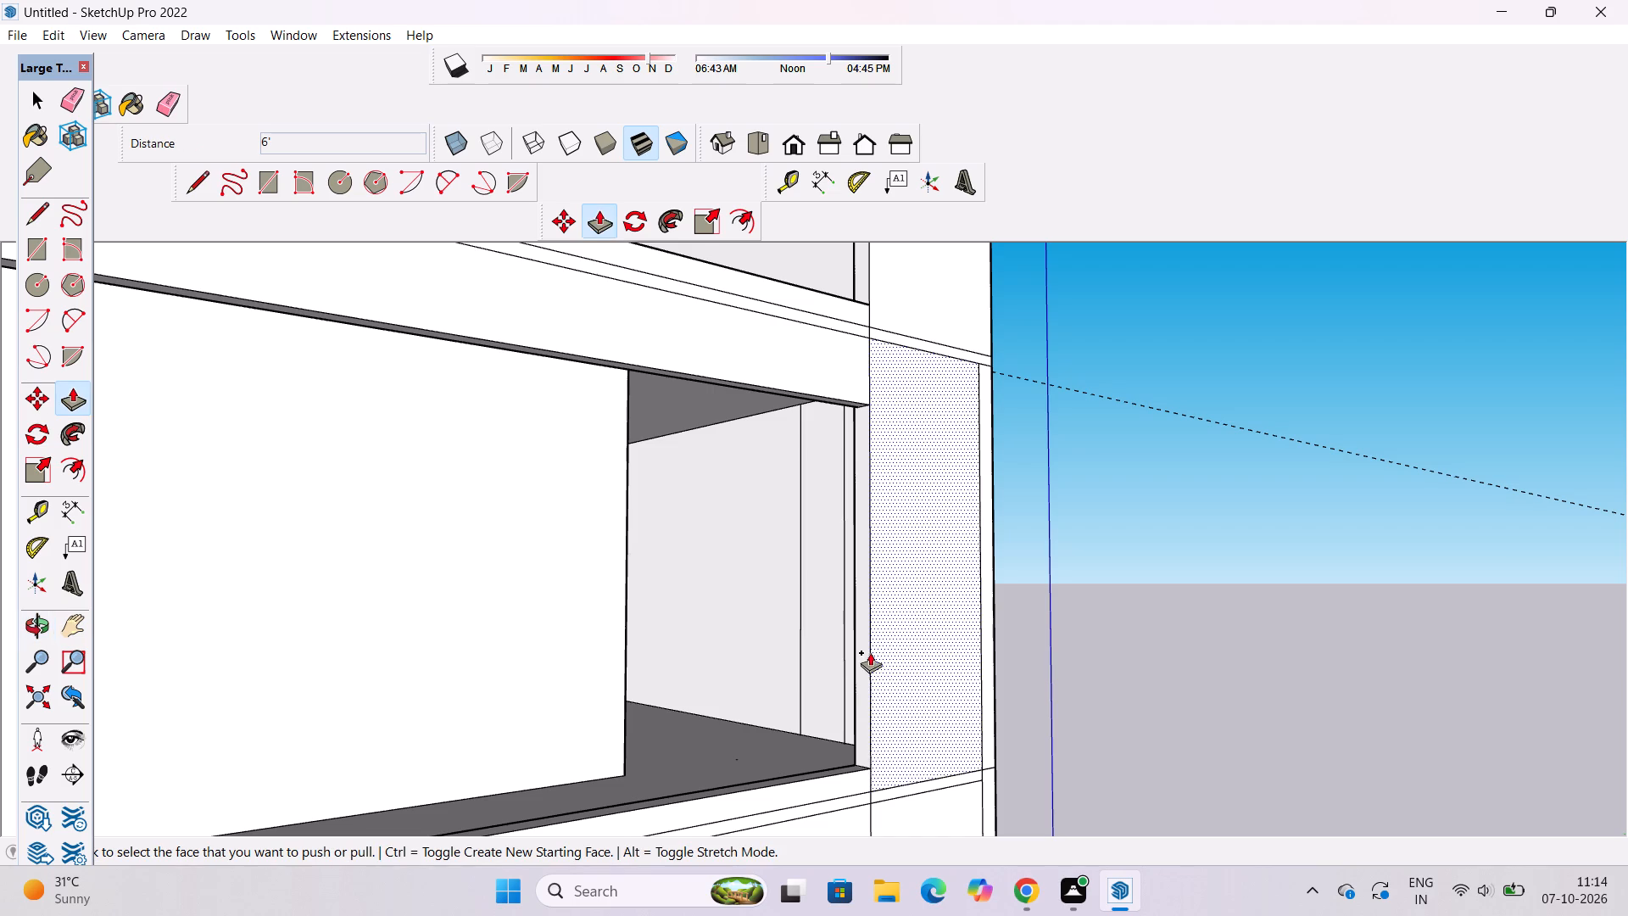
pyautogui.click(862, 610)
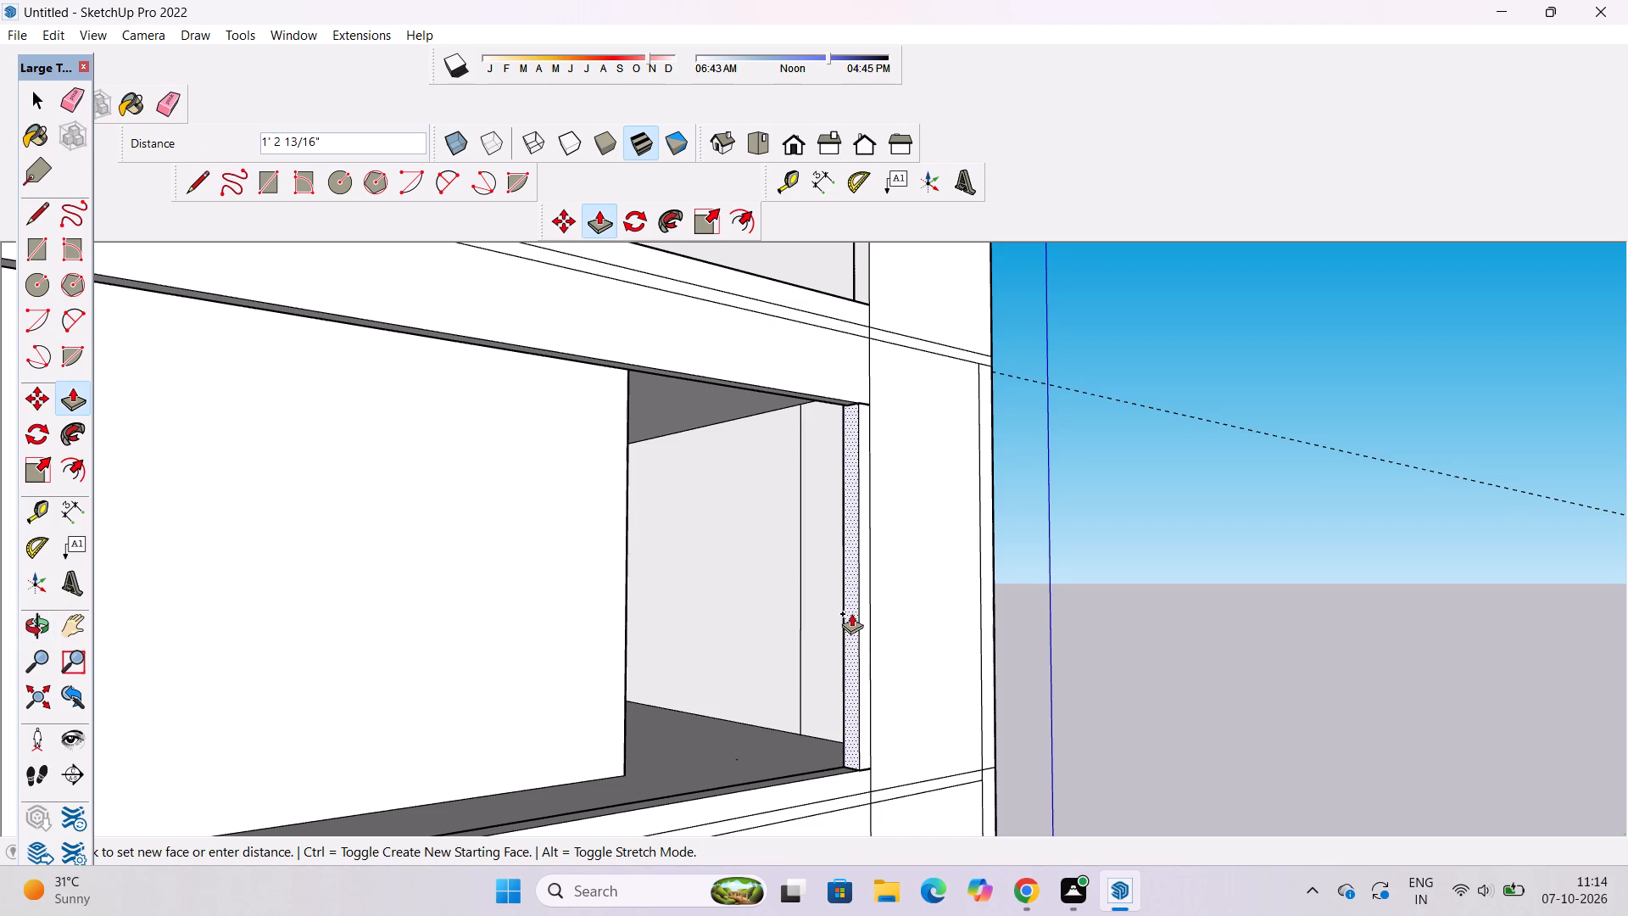
pyautogui.hscroll(-20, 839, 621)
pyautogui.hscroll(-20, 839, 621)
pyautogui.hscroll(-20, 839, 621)
pyautogui.write("2.5'")
pyautogui.press('Return')
# Examine the thickened end-wall strip against the openings and balcony beams of the adjoining floors from the front.
pyautogui.write('po')
pyautogui.scroll(-5, 813, 594)
pyautogui.moveTo(1009, 586); pyautogui.dragTo(797, 589)
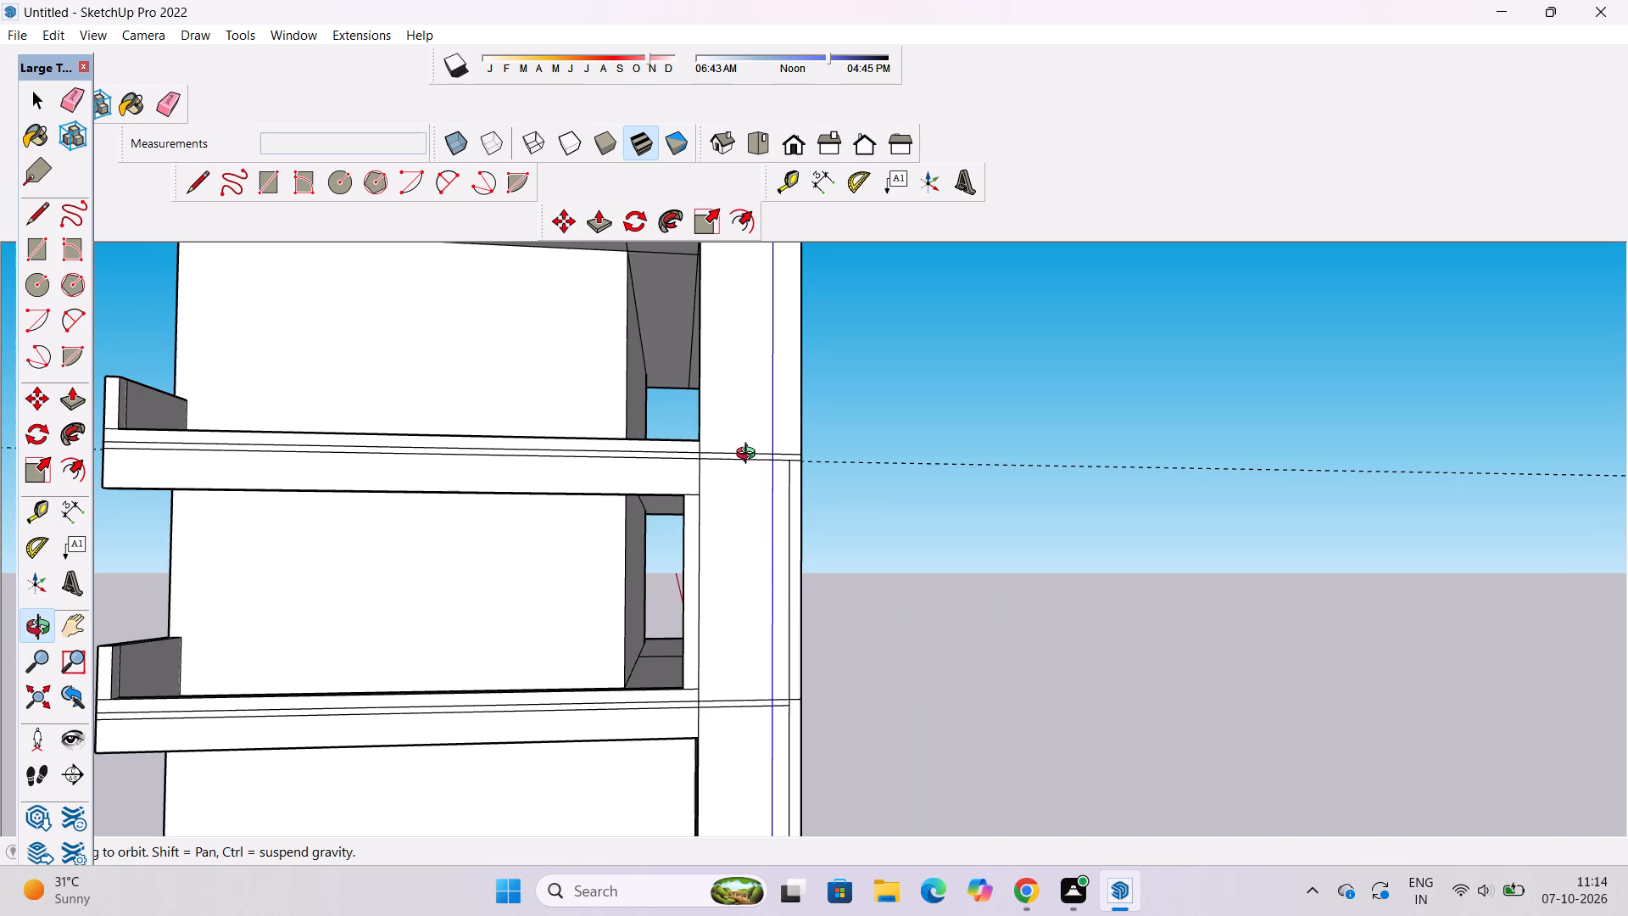
pyautogui.scroll(-3, 621, 493)
pyautogui.keyDown('shift'); pyautogui.moveTo(604, 556); pyautogui.dragTo(702, 567); pyautogui.keyUp('shift')
pyautogui.scroll(3, 745, 545)
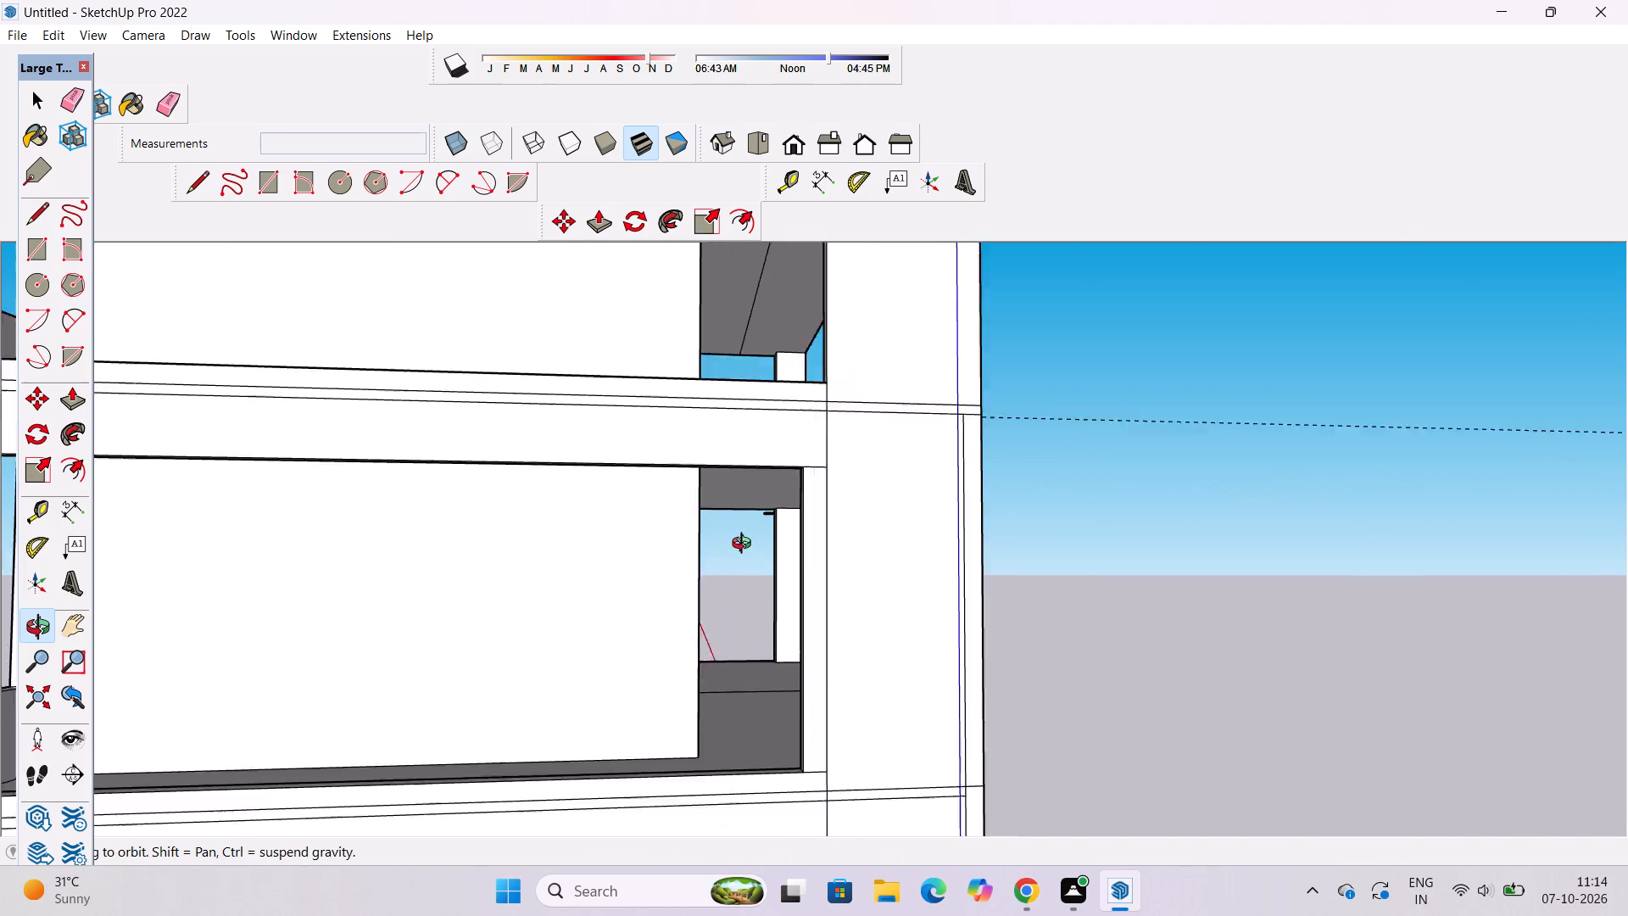
pyautogui.scroll(1, 745, 545)
pyautogui.scroll(-5, 745, 545)
pyautogui.scroll(2, 745, 544)
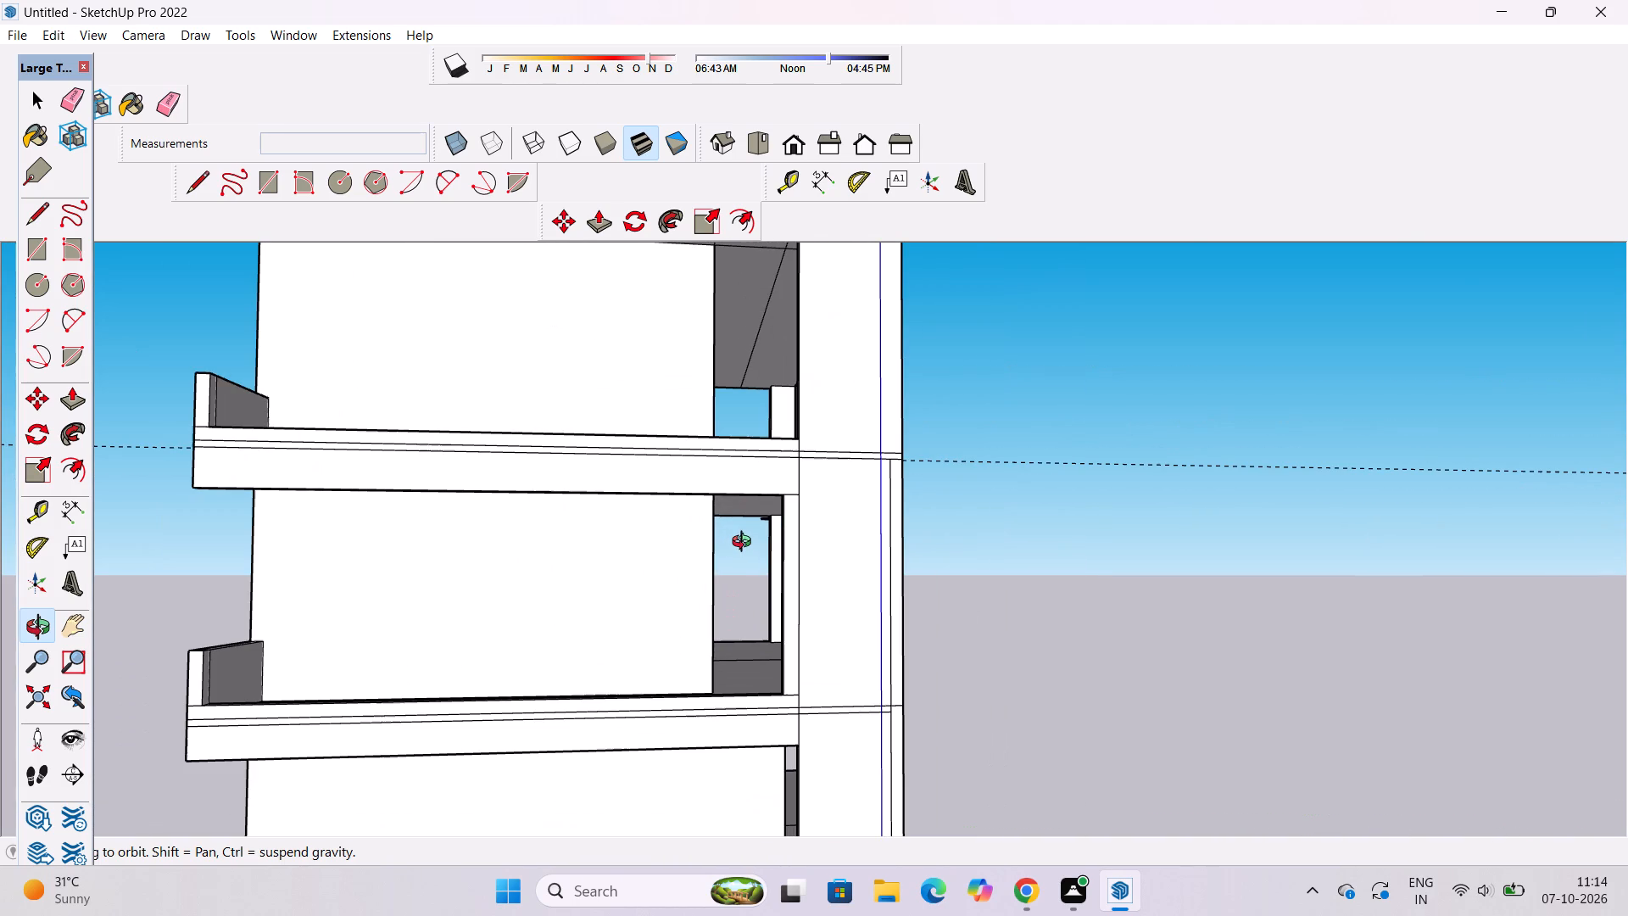
pyautogui.scroll(-4, 741, 533)
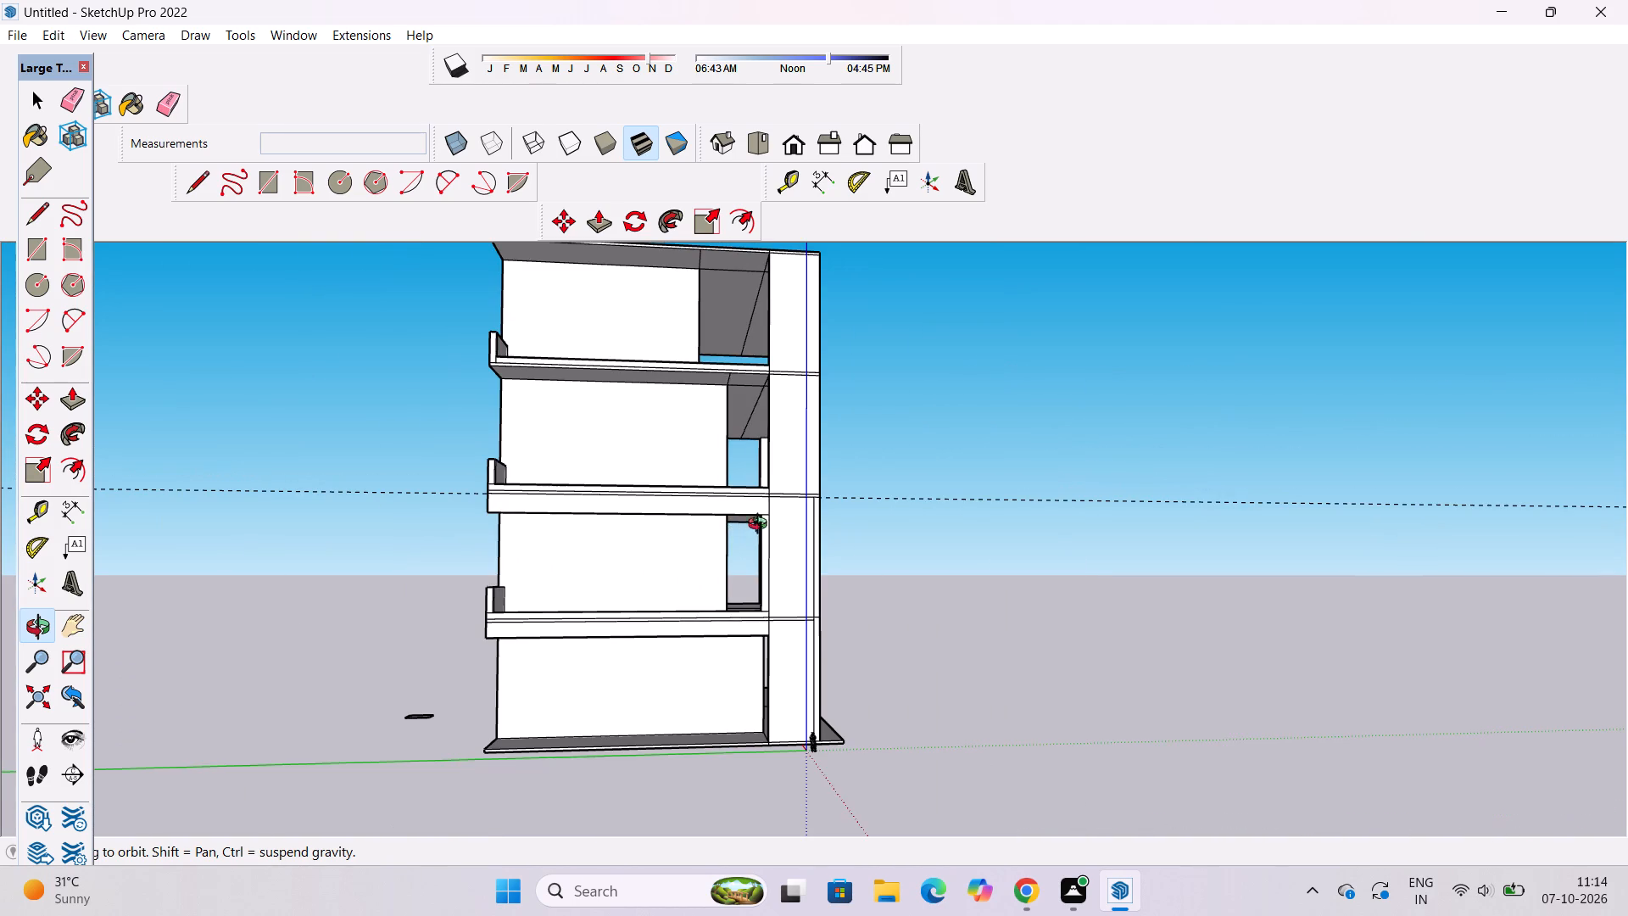
pyautogui.moveTo(807, 550); pyautogui.dragTo(806, 567)
pyautogui.click(806, 567)
pyautogui.scroll(8, 777, 645)
pyautogui.keyDown('shift'); pyautogui.moveTo(767, 626); pyautogui.dragTo(750, 665); pyautogui.keyUp('shift')
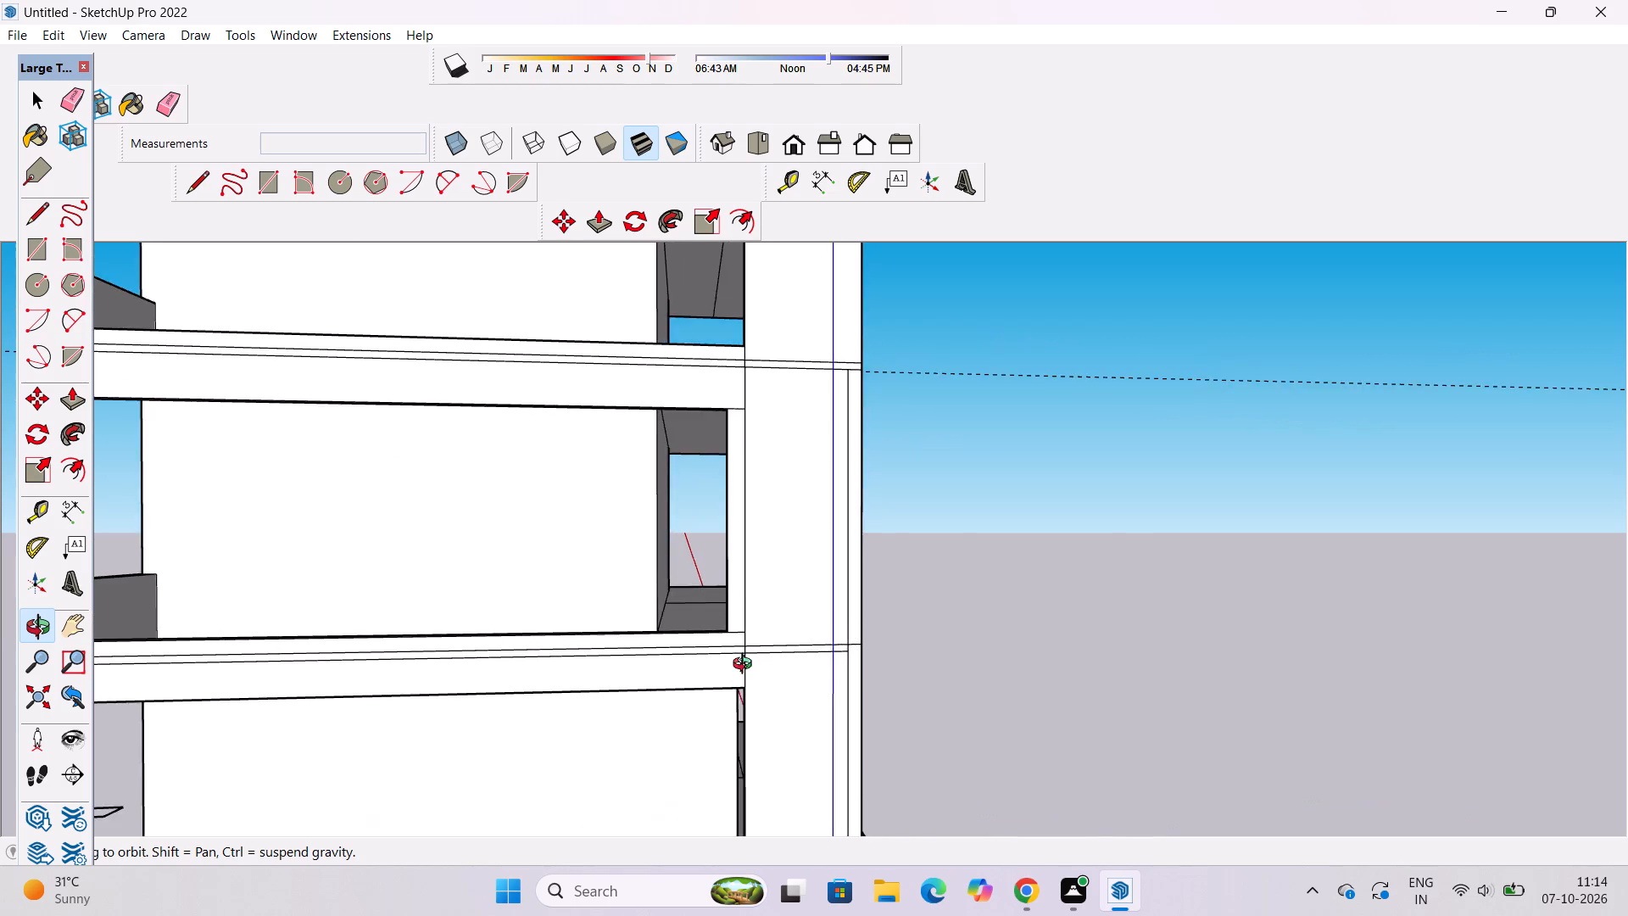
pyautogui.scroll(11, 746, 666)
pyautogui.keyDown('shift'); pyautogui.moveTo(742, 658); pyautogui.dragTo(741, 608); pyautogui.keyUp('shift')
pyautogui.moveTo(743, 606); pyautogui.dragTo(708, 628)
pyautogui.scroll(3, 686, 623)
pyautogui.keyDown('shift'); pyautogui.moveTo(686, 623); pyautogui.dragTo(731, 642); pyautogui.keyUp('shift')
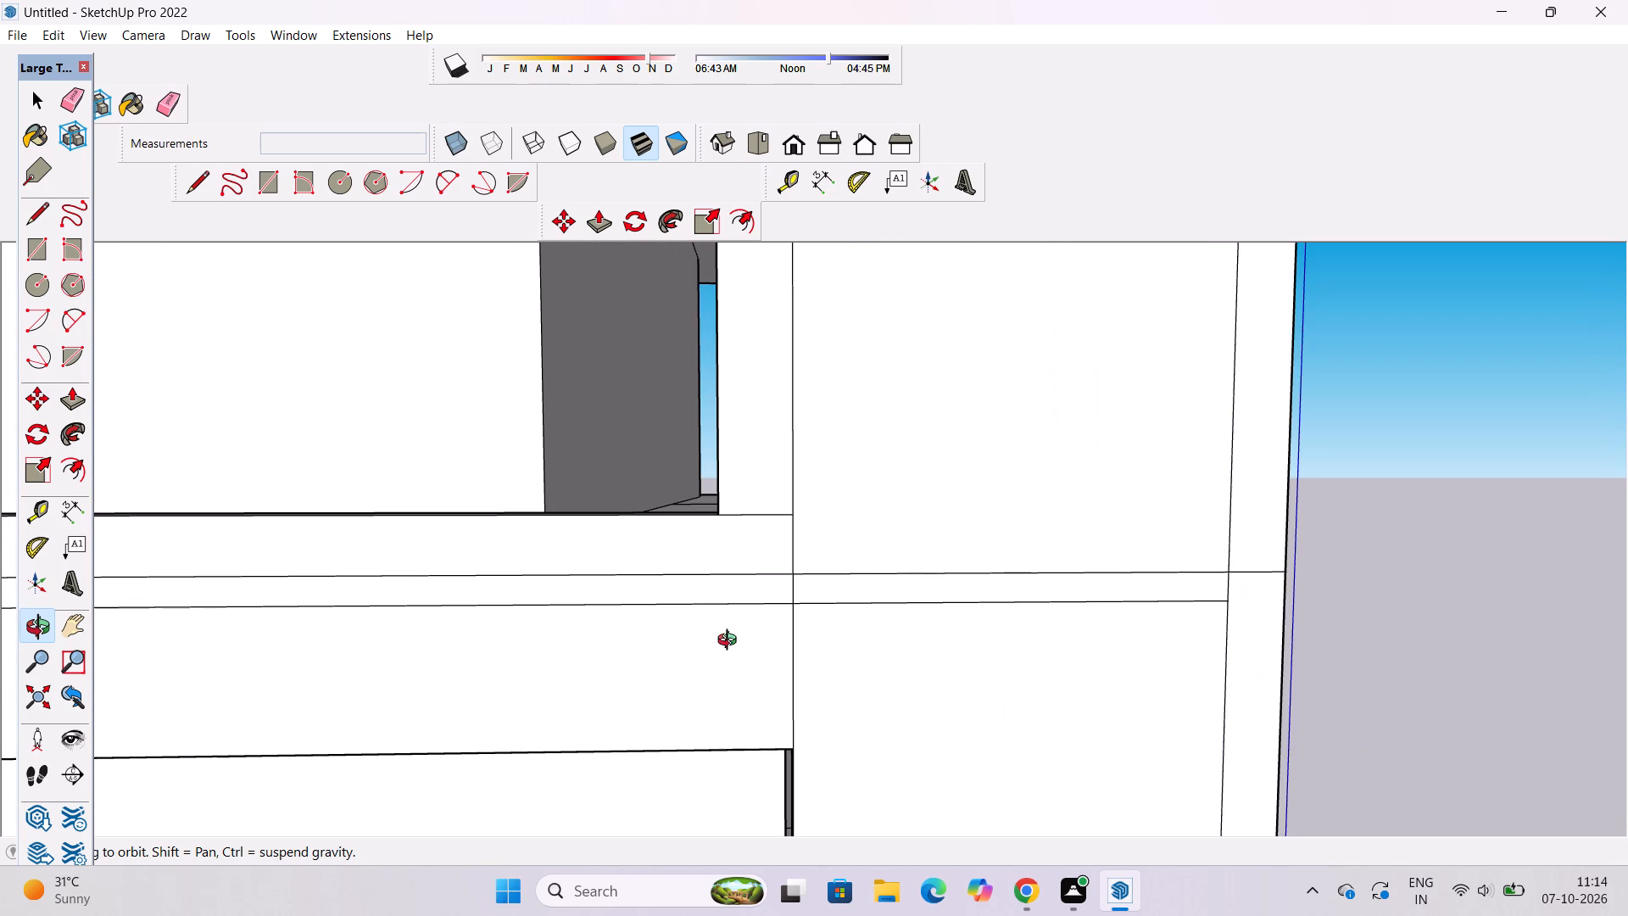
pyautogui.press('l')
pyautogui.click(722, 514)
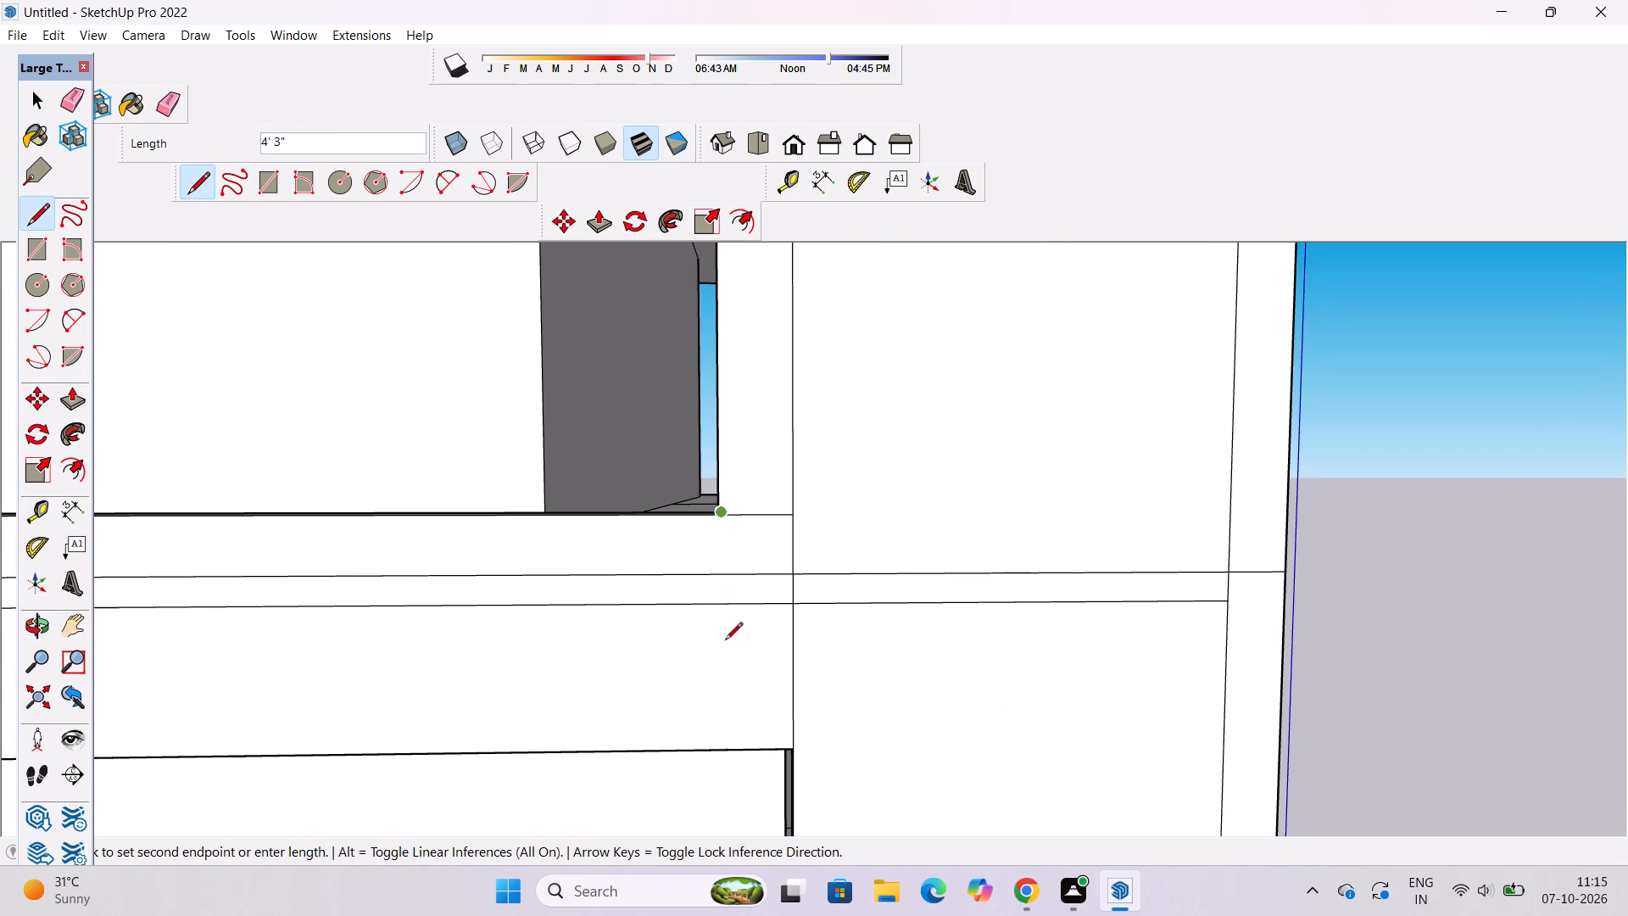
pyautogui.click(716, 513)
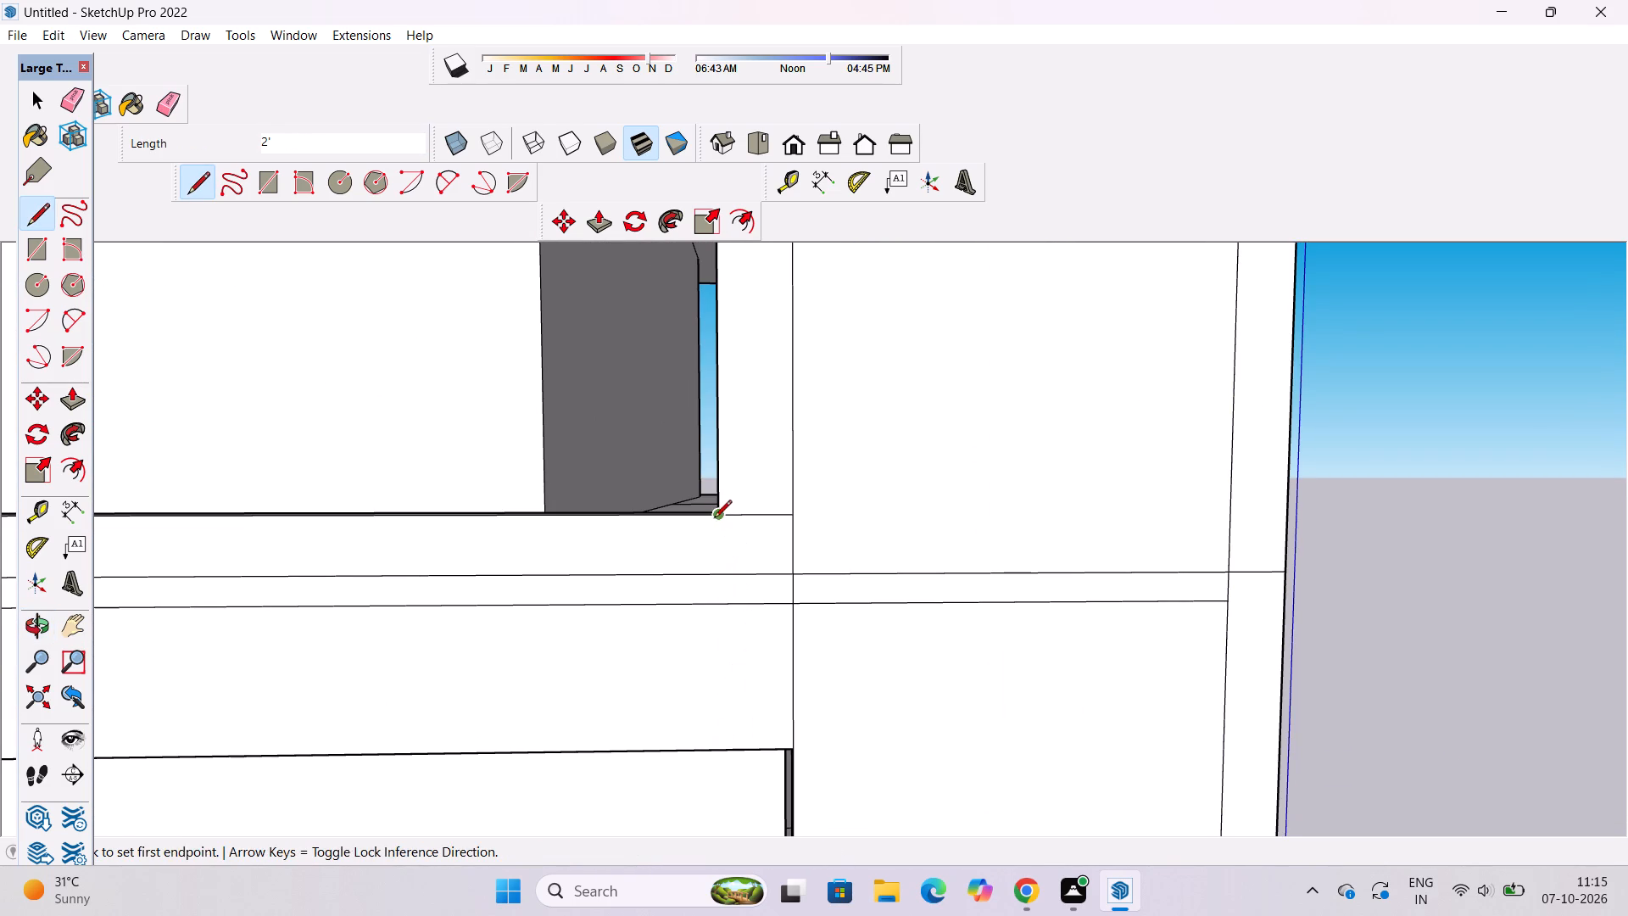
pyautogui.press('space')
# Draw a vertical line from the thickened strip's lower front corner down the lowest balcony's beam to its bottom edge.
pyautogui.write('o')
pyautogui.scroll(4, 700, 545)
pyautogui.moveTo(700, 545); pyautogui.dragTo(896, 692)
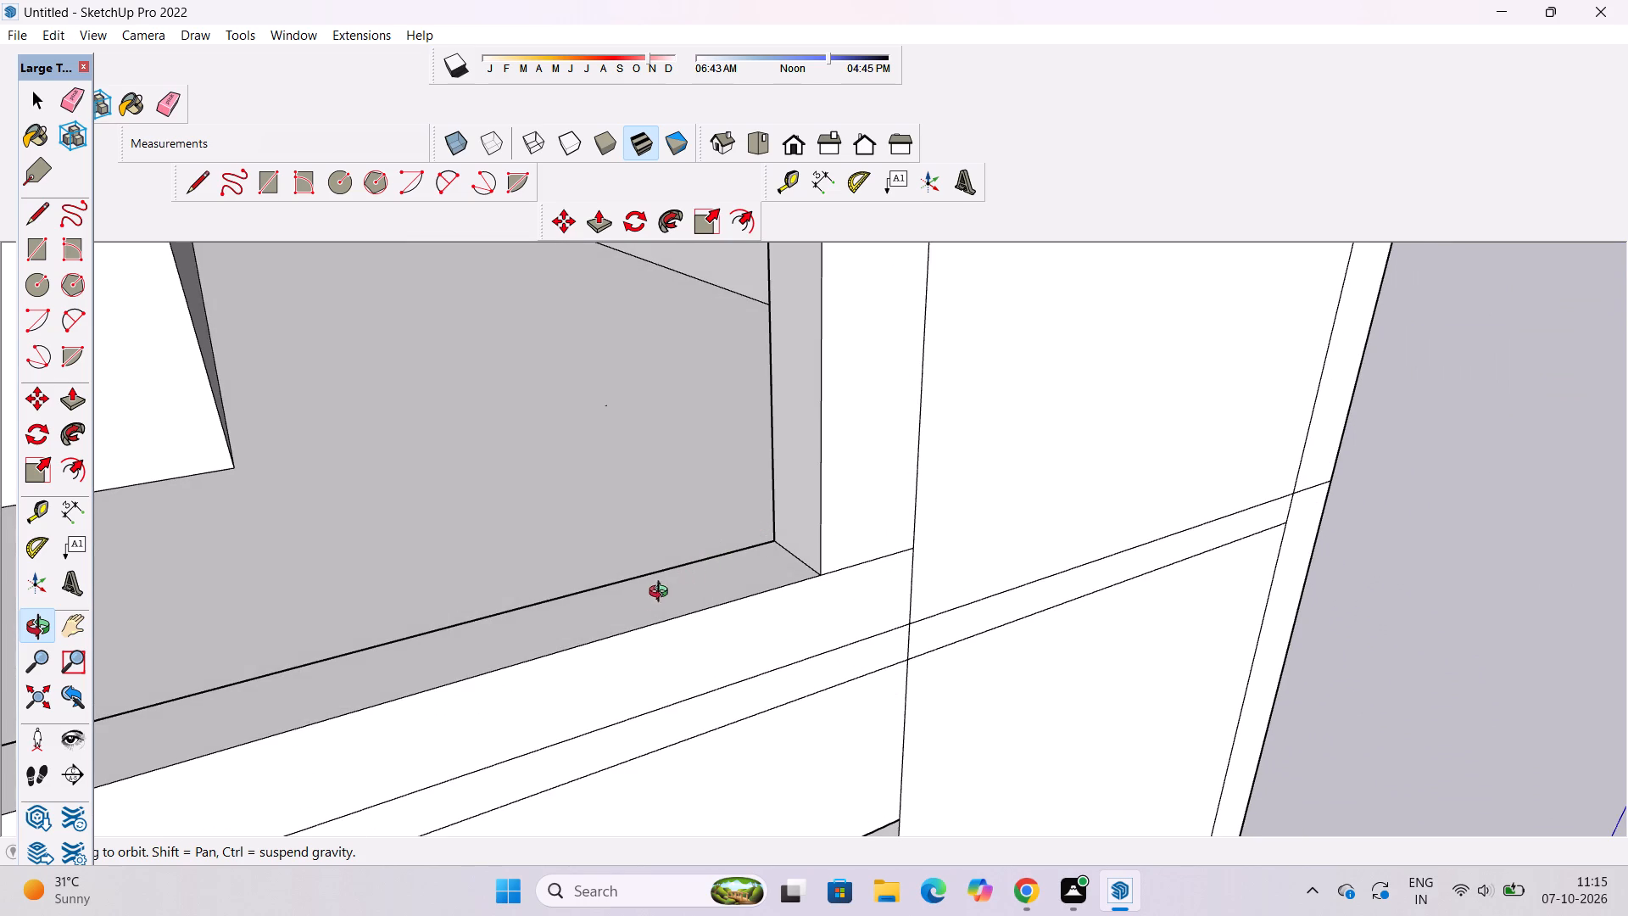
pyautogui.scroll(-6, 364, 587)
pyautogui.moveTo(535, 622); pyautogui.dragTo(505, 565)
pyautogui.scroll(3, 505, 565)
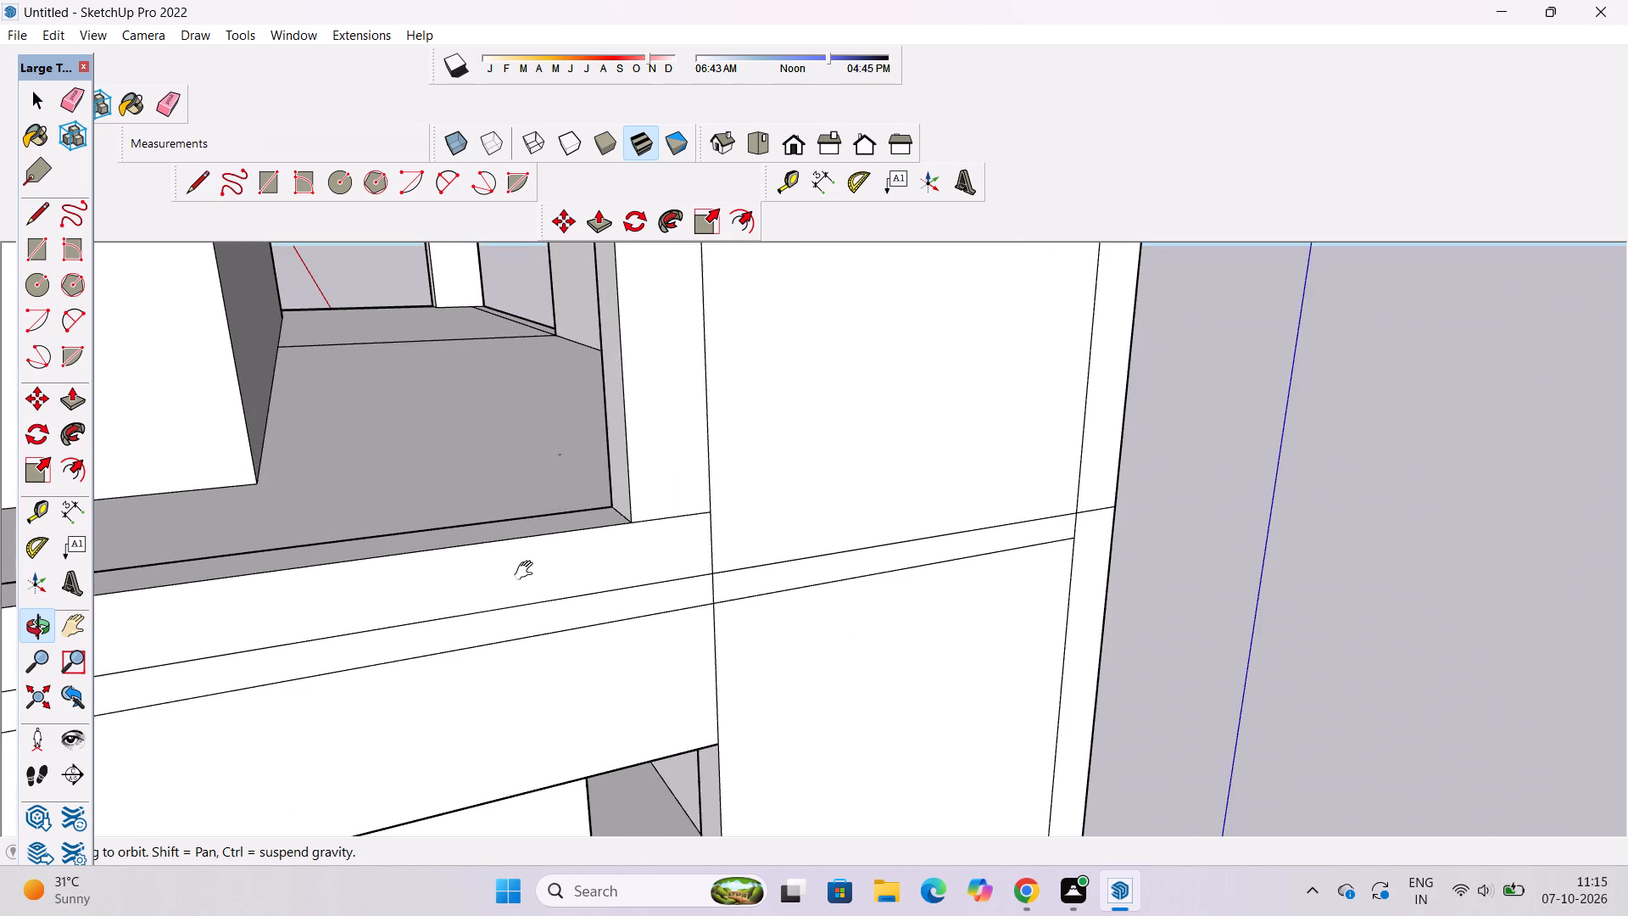
pyautogui.keyDown('shift'); pyautogui.click(527, 571); pyautogui.keyUp('shift')
pyautogui.moveTo(531, 599); pyautogui.dragTo(499, 537)
pyautogui.scroll(-4, 499, 536)
pyautogui.moveTo(497, 535); pyautogui.dragTo(517, 591)
pyautogui.scroll(2, 522, 589)
pyautogui.keyDown('shift'); pyautogui.moveTo(522, 589); pyautogui.dragTo(507, 601); pyautogui.keyUp('shift')
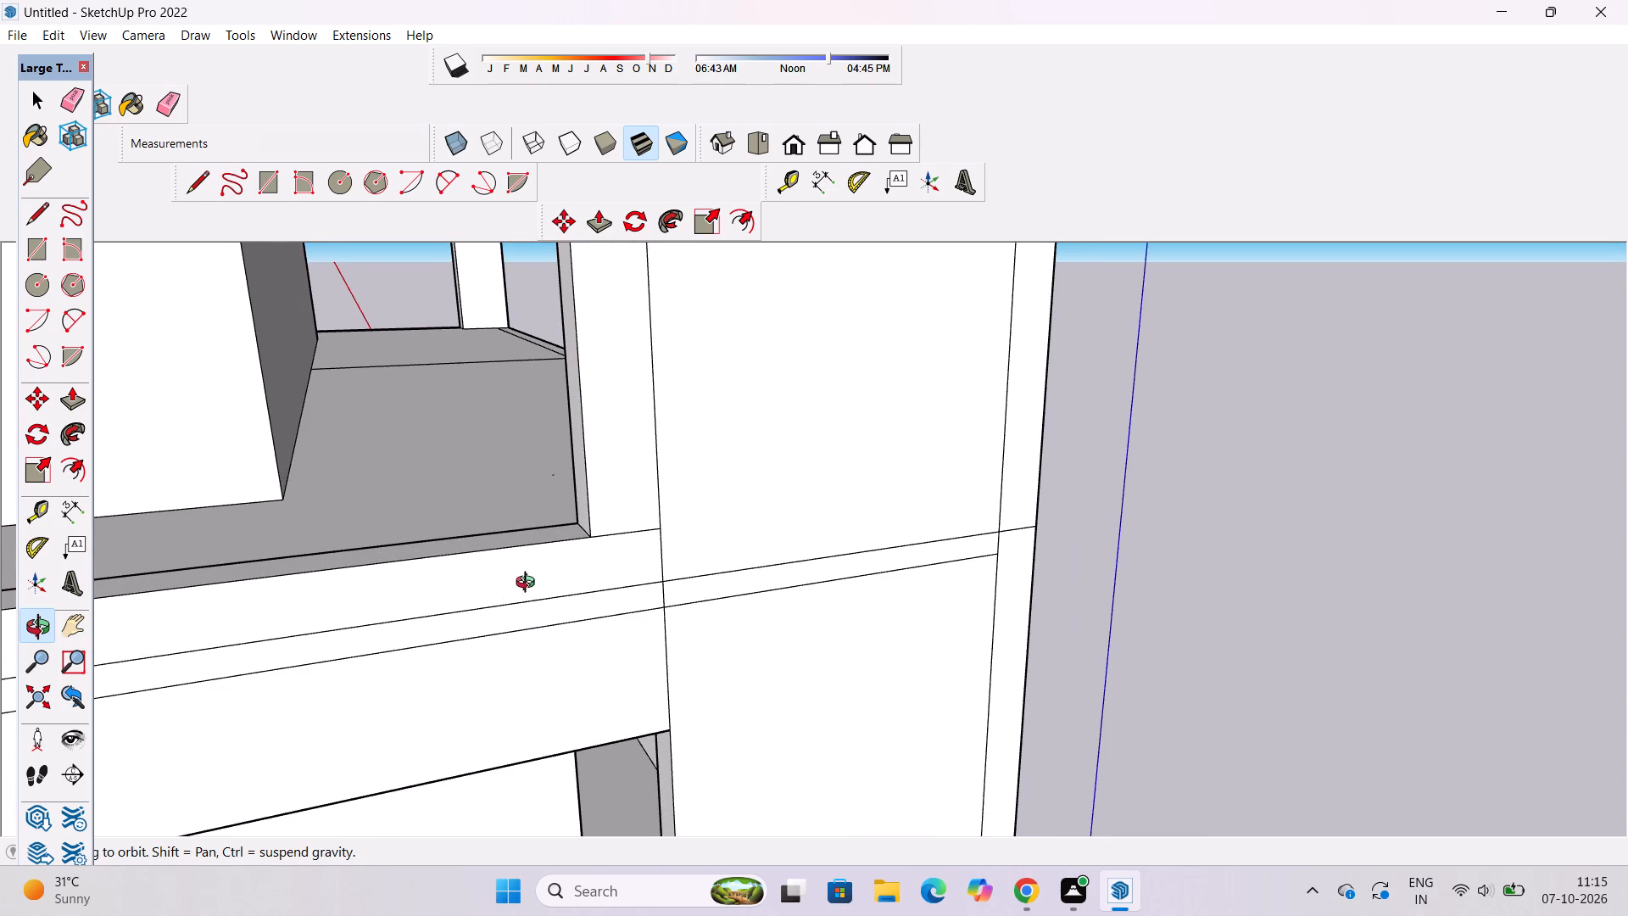
pyautogui.press('l')
pyautogui.scroll(3, 607, 523)
pyautogui.scroll(-5, 510, 450)
pyautogui.scroll(5, 544, 529)
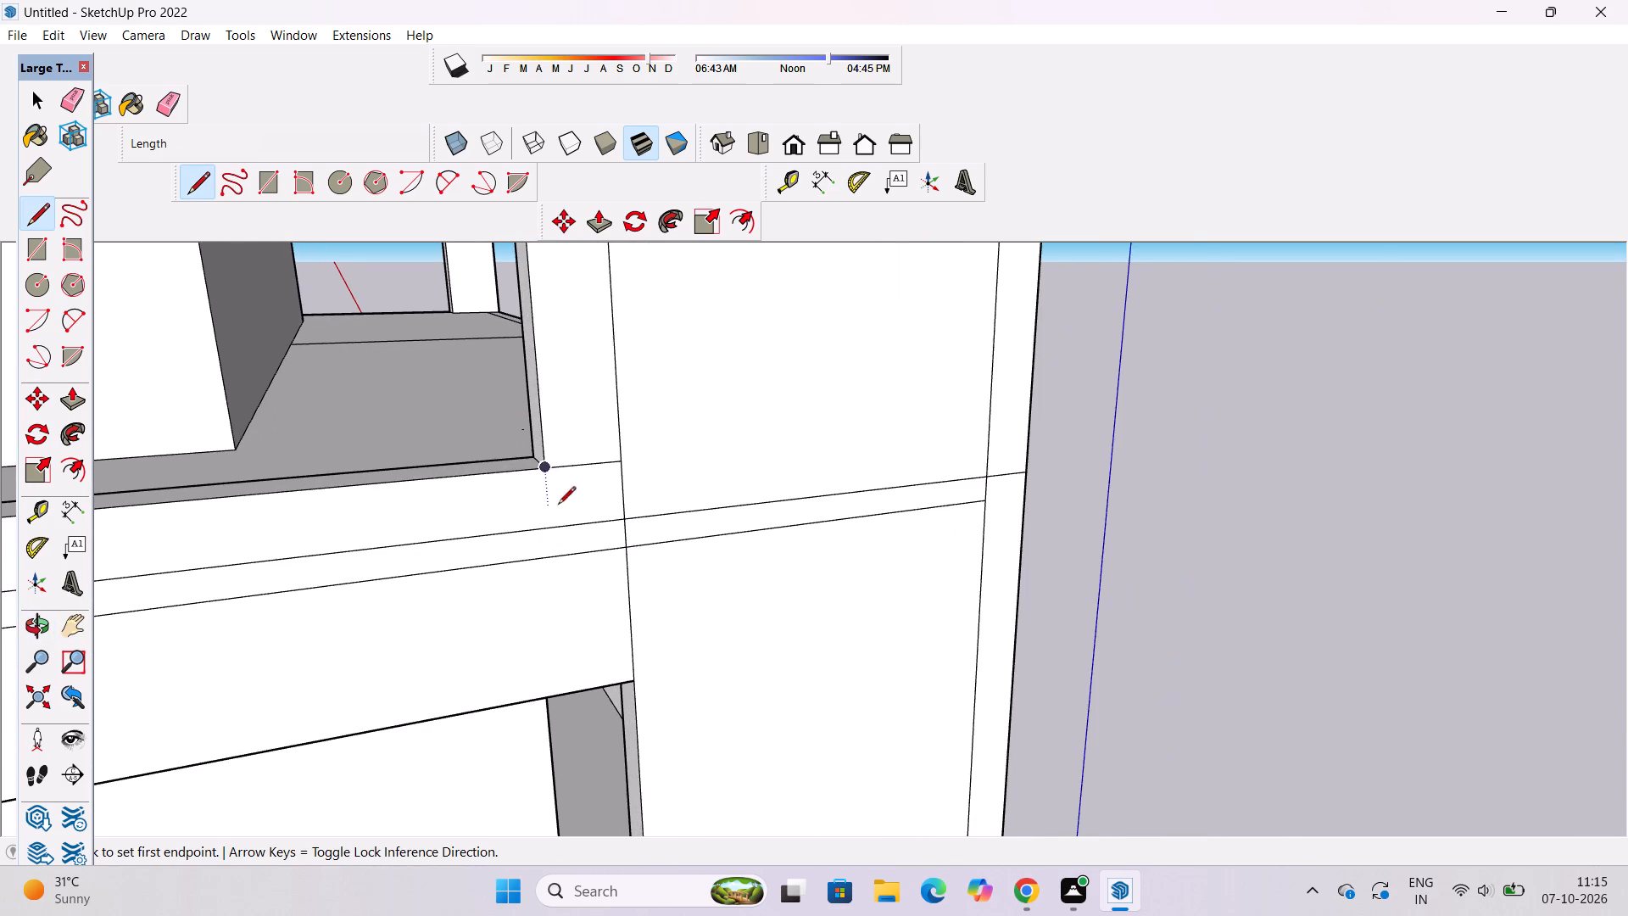
pyautogui.click(542, 471)
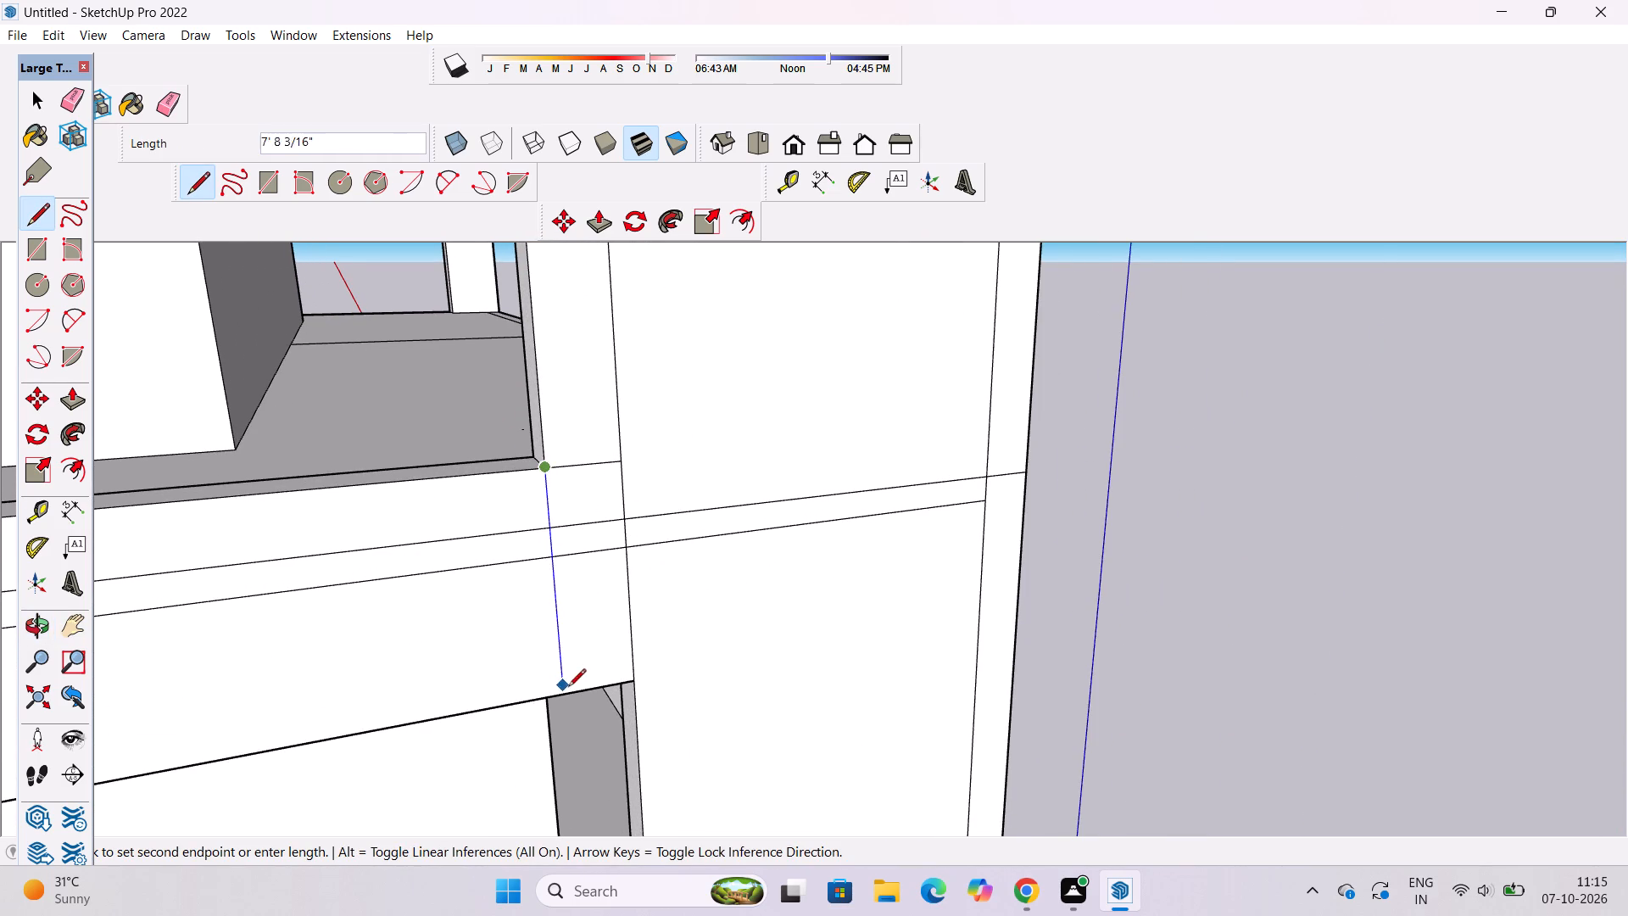
pyautogui.click(564, 697)
pyautogui.press('space')
# Erase the horizontal segments crossing the narrow strip between the new vertical line and the end wall's edge.
pyautogui.write('e')
pyautogui.moveTo(578, 509); pyautogui.dragTo(574, 548)
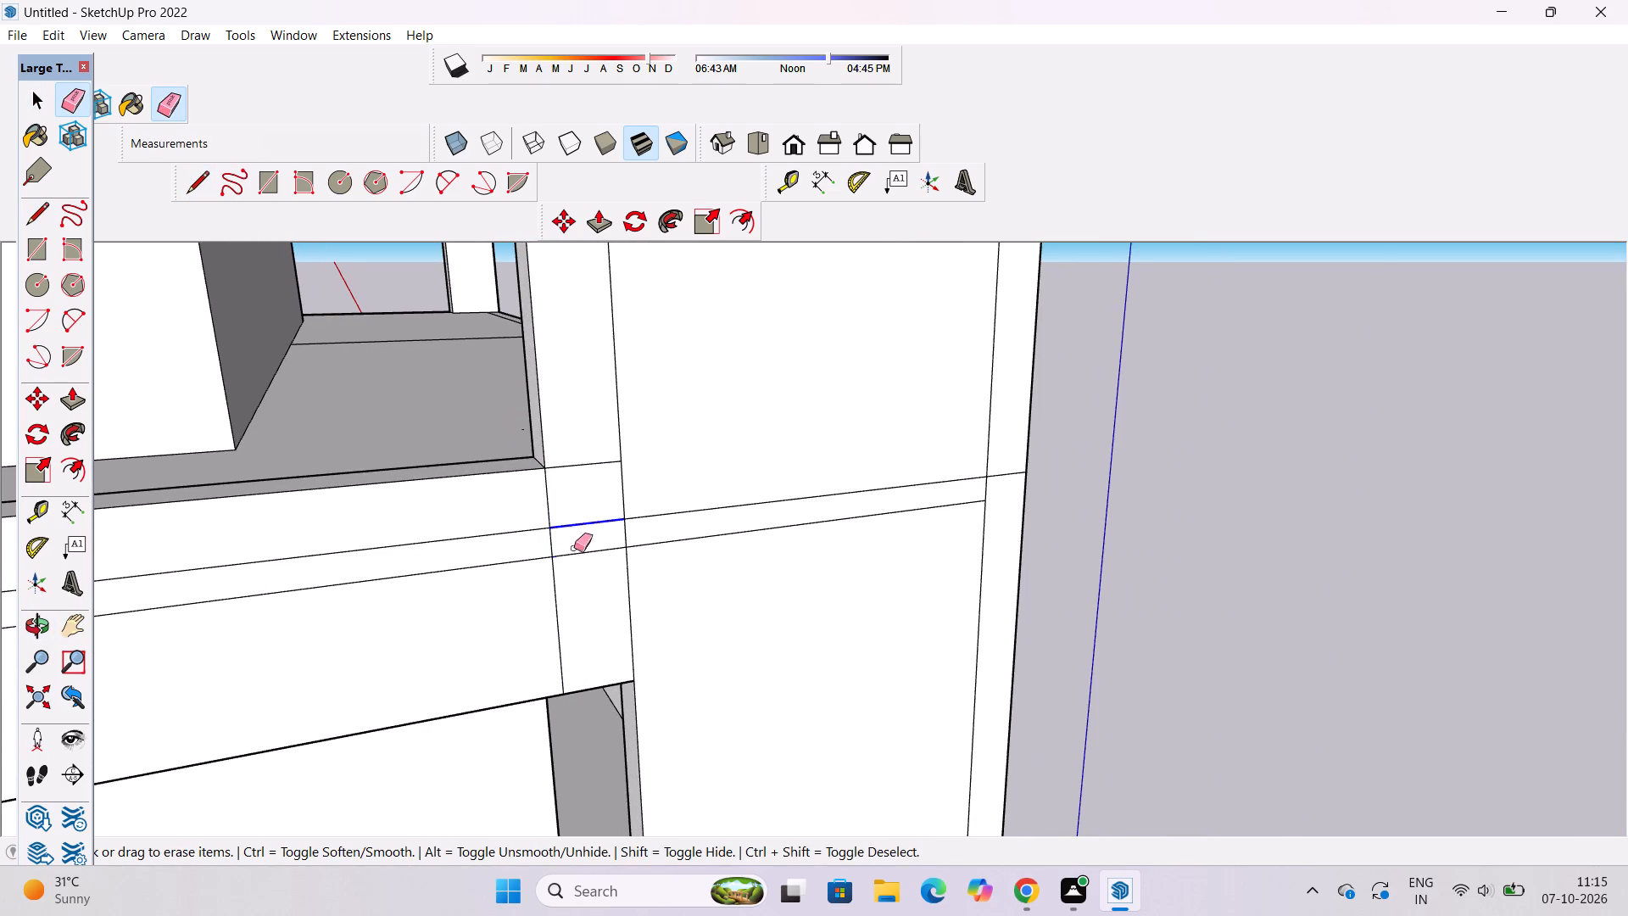
pyautogui.moveTo(574, 548); pyautogui.dragTo(580, 595)
pyautogui.moveTo(592, 453); pyautogui.dragTo(590, 470)
# Erase the short horizontal segment where the top of the thickened strip meets the middle balcony's edge beam.
pyautogui.press('o')
pyautogui.scroll(-5, 599, 497)
pyautogui.keyDown('shift'); pyautogui.moveTo(599, 517); pyautogui.dragTo(646, 640); pyautogui.keyUp('shift')
pyautogui.moveTo(653, 656); pyautogui.dragTo(605, 603)
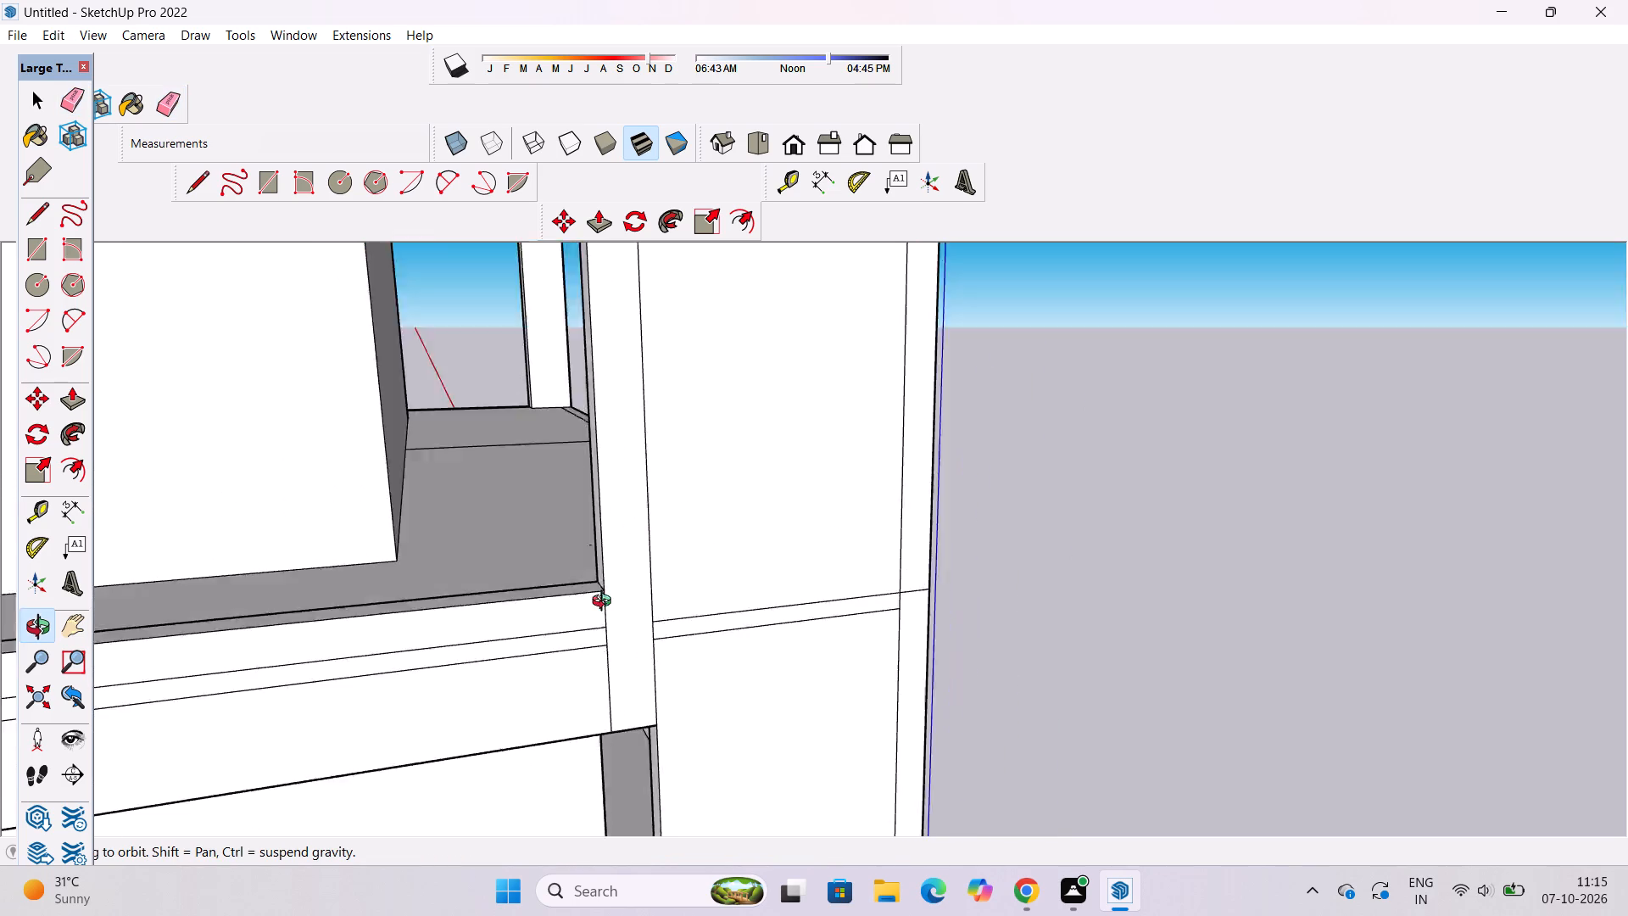
pyautogui.moveTo(605, 603); pyautogui.dragTo(597, 591)
pyautogui.scroll(-6, 587, 567)
pyautogui.keyDown('shift'); pyautogui.moveTo(588, 567); pyautogui.dragTo(669, 769); pyautogui.keyUp('shift')
pyautogui.moveTo(689, 630); pyautogui.dragTo(627, 574)
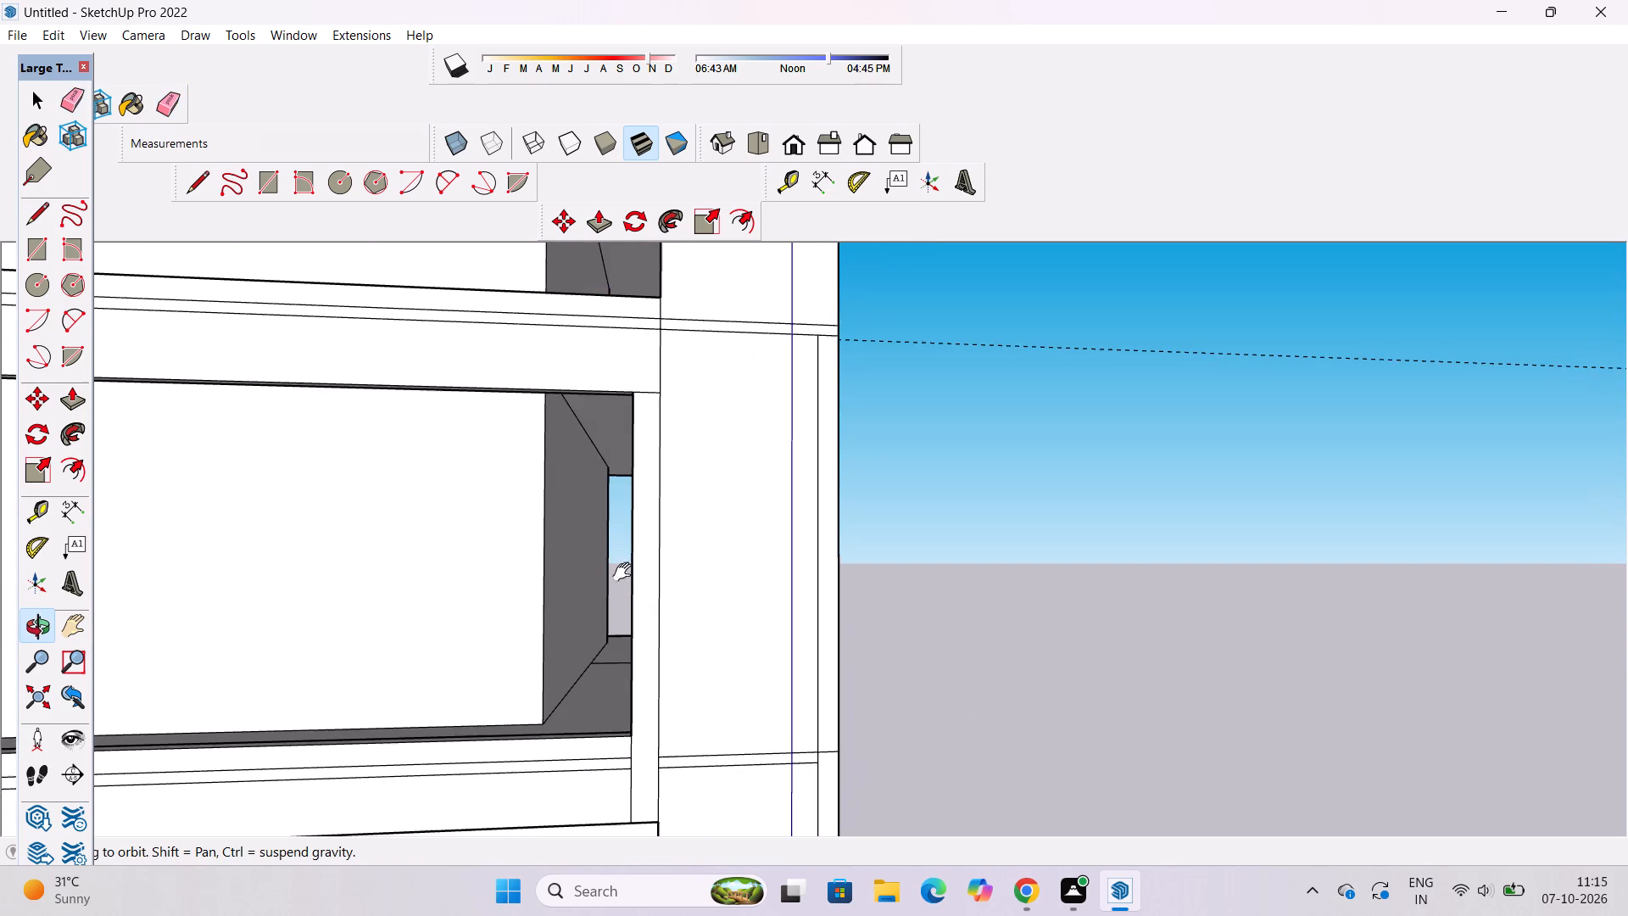
pyautogui.keyDown('shift'); pyautogui.moveTo(626, 572); pyautogui.dragTo(725, 698); pyautogui.keyUp('shift')
pyautogui.scroll(4, 719, 527)
pyautogui.scroll(-3, 680, 529)
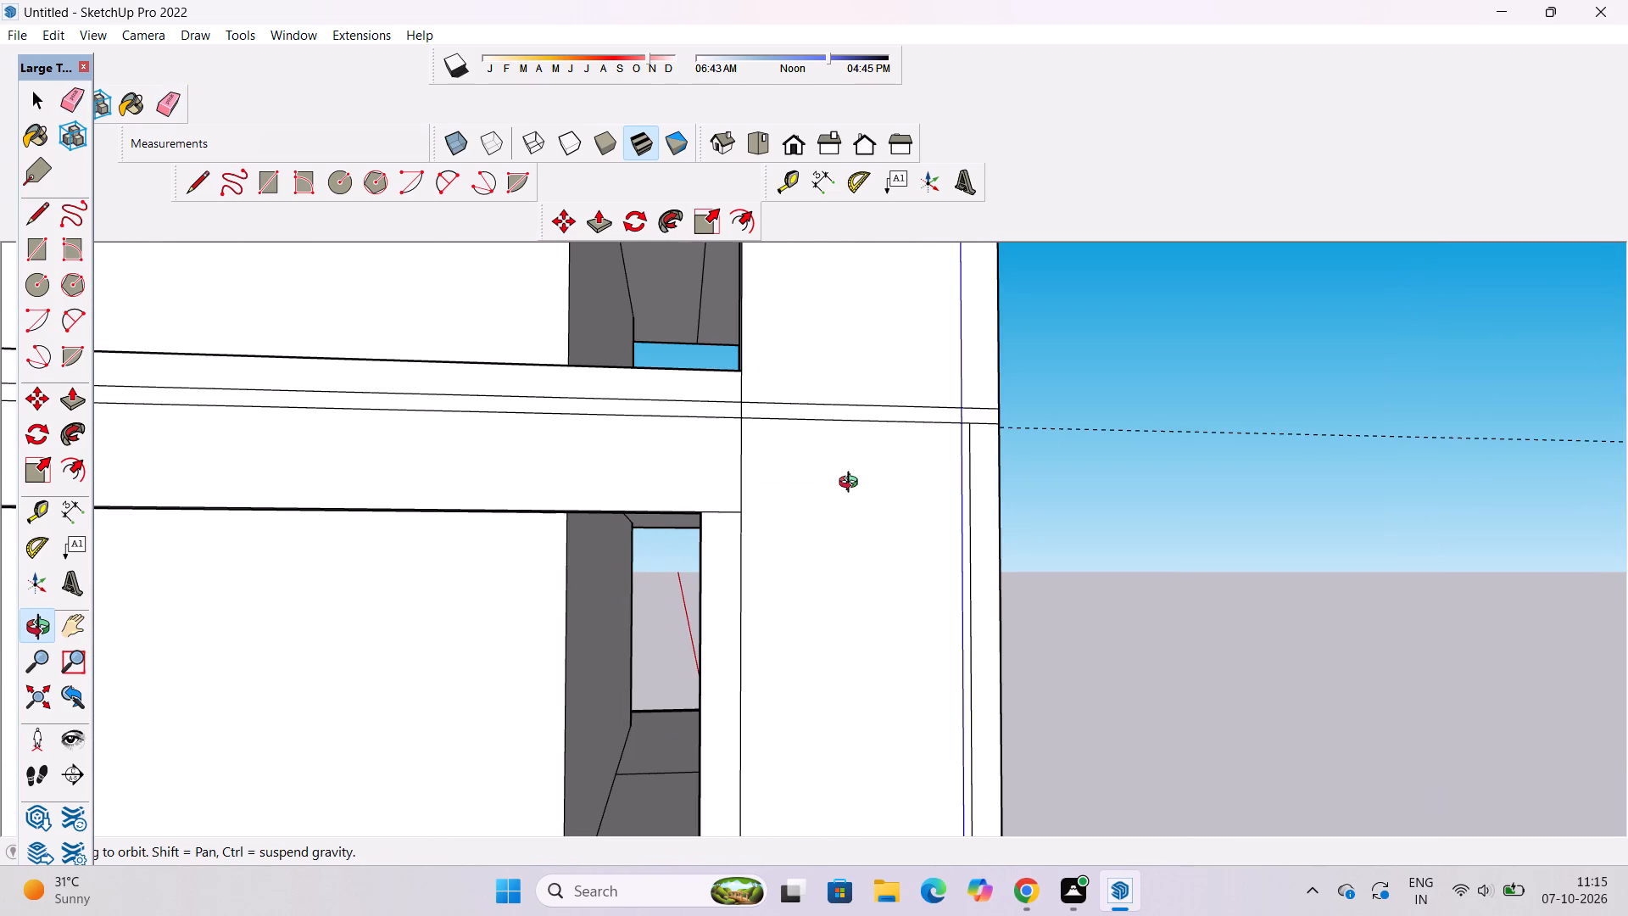
pyautogui.press('e')
pyautogui.scroll(4, 683, 489)
pyautogui.moveTo(734, 500); pyautogui.dragTo(736, 524)
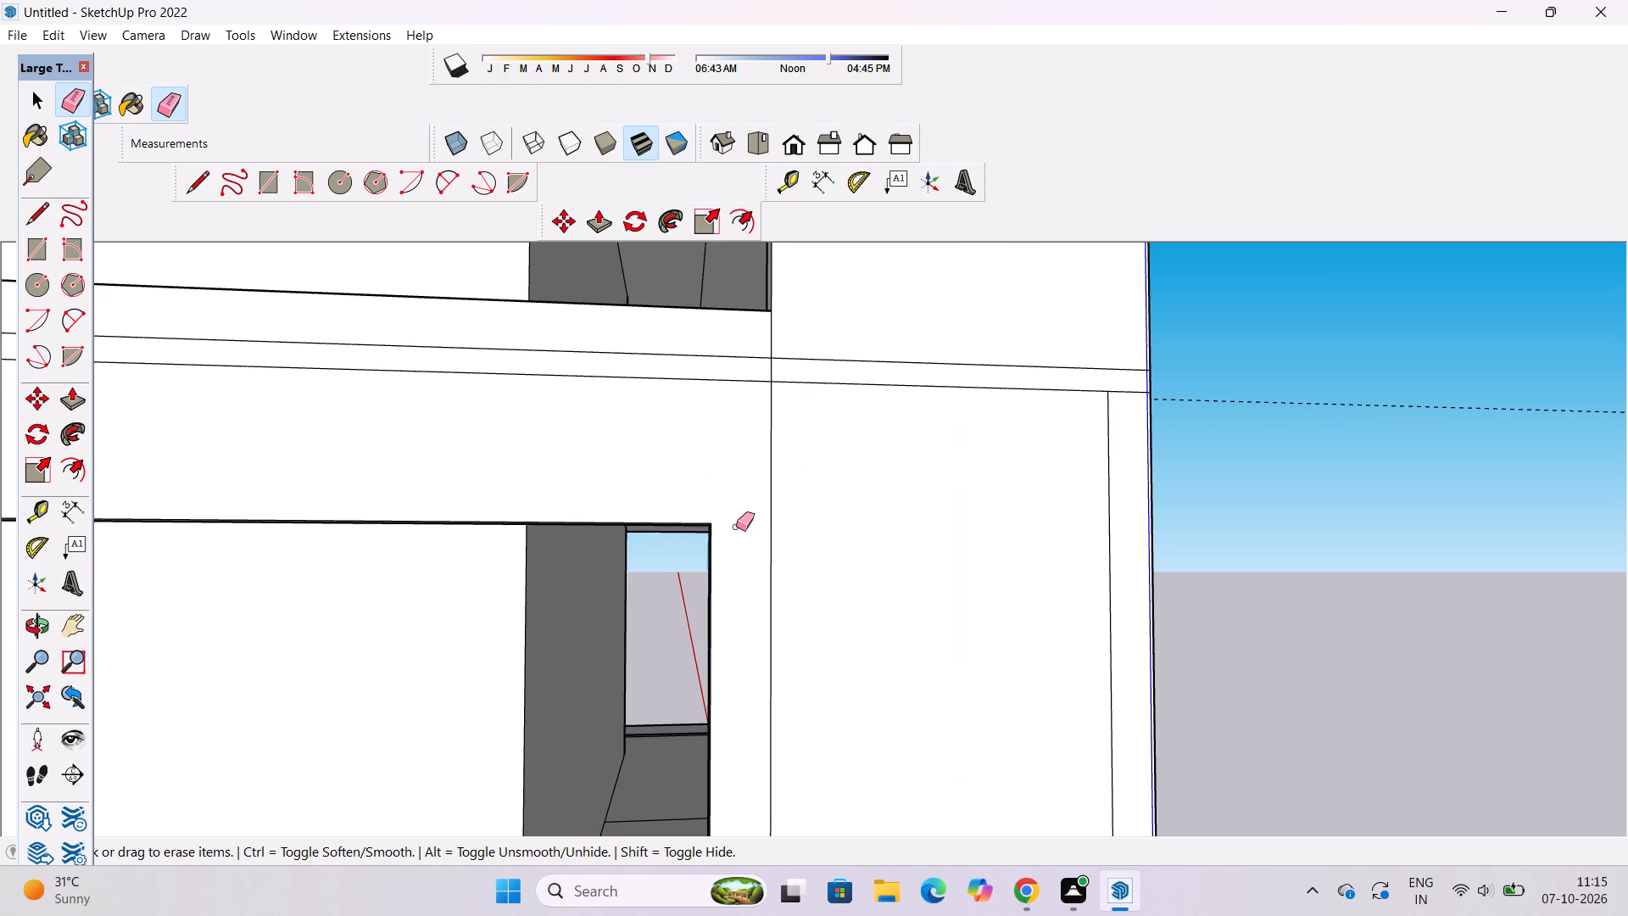
pyautogui.press('space')
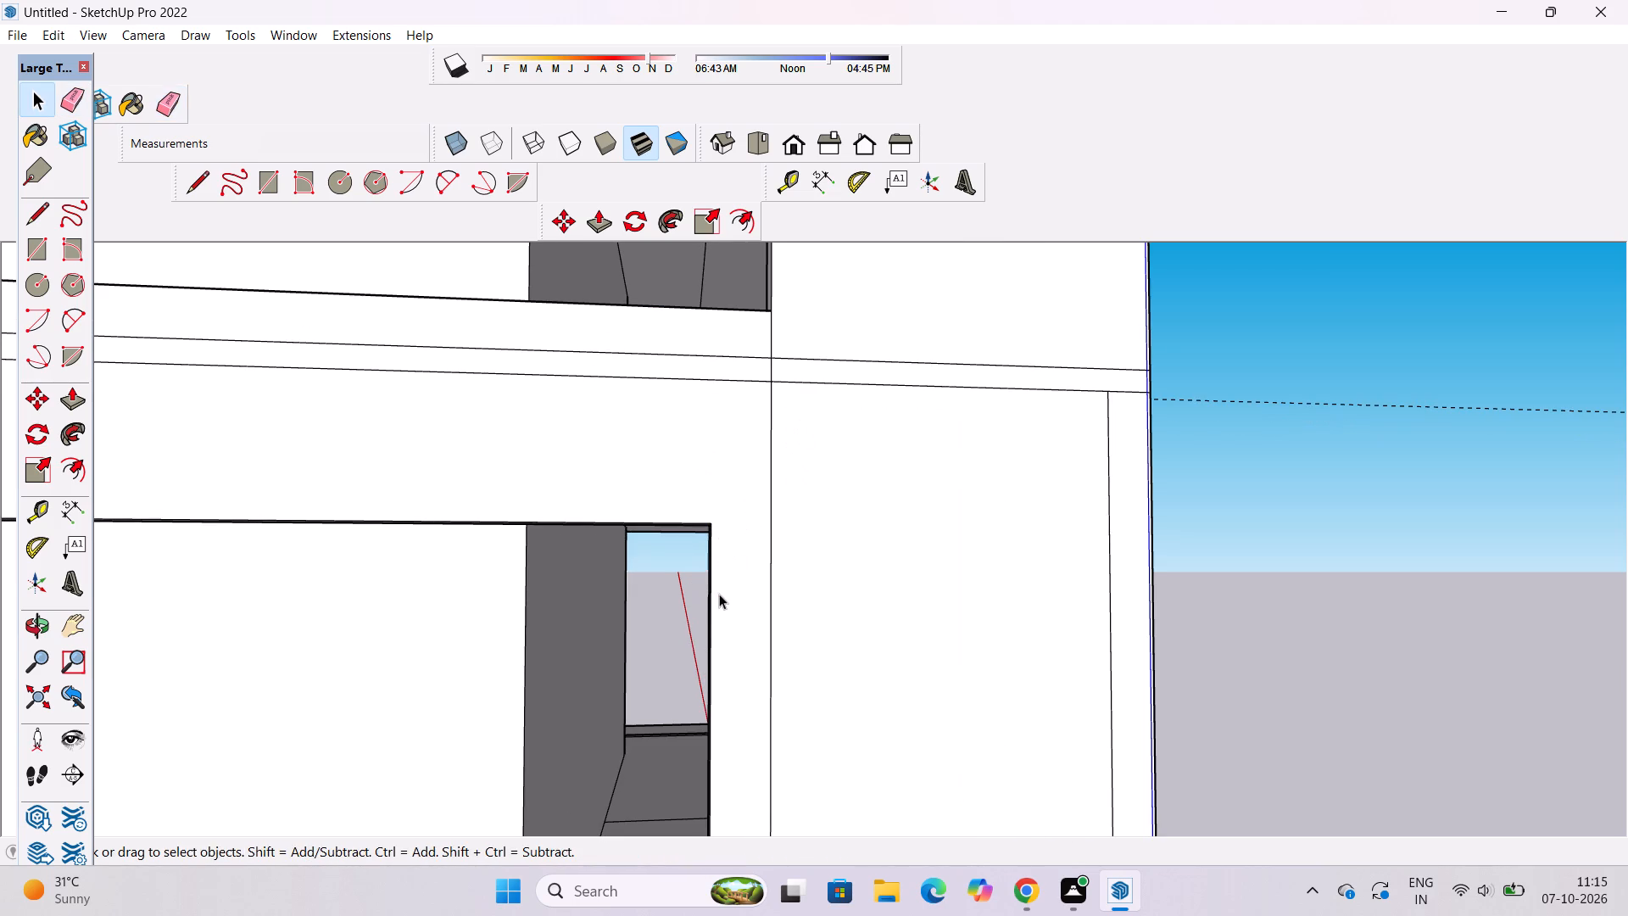
# Examine the cleaned-up junctions at the side opening and the balcony fronts across the floors.
pyautogui.press('o')
pyautogui.scroll(-5, 729, 476)
pyautogui.moveTo(728, 474); pyautogui.dragTo(730, 572)
pyautogui.scroll(3, 697, 583)
pyautogui.keyDown('shift'); pyautogui.moveTo(697, 583); pyautogui.dragTo(743, 525); pyautogui.keyUp('shift')
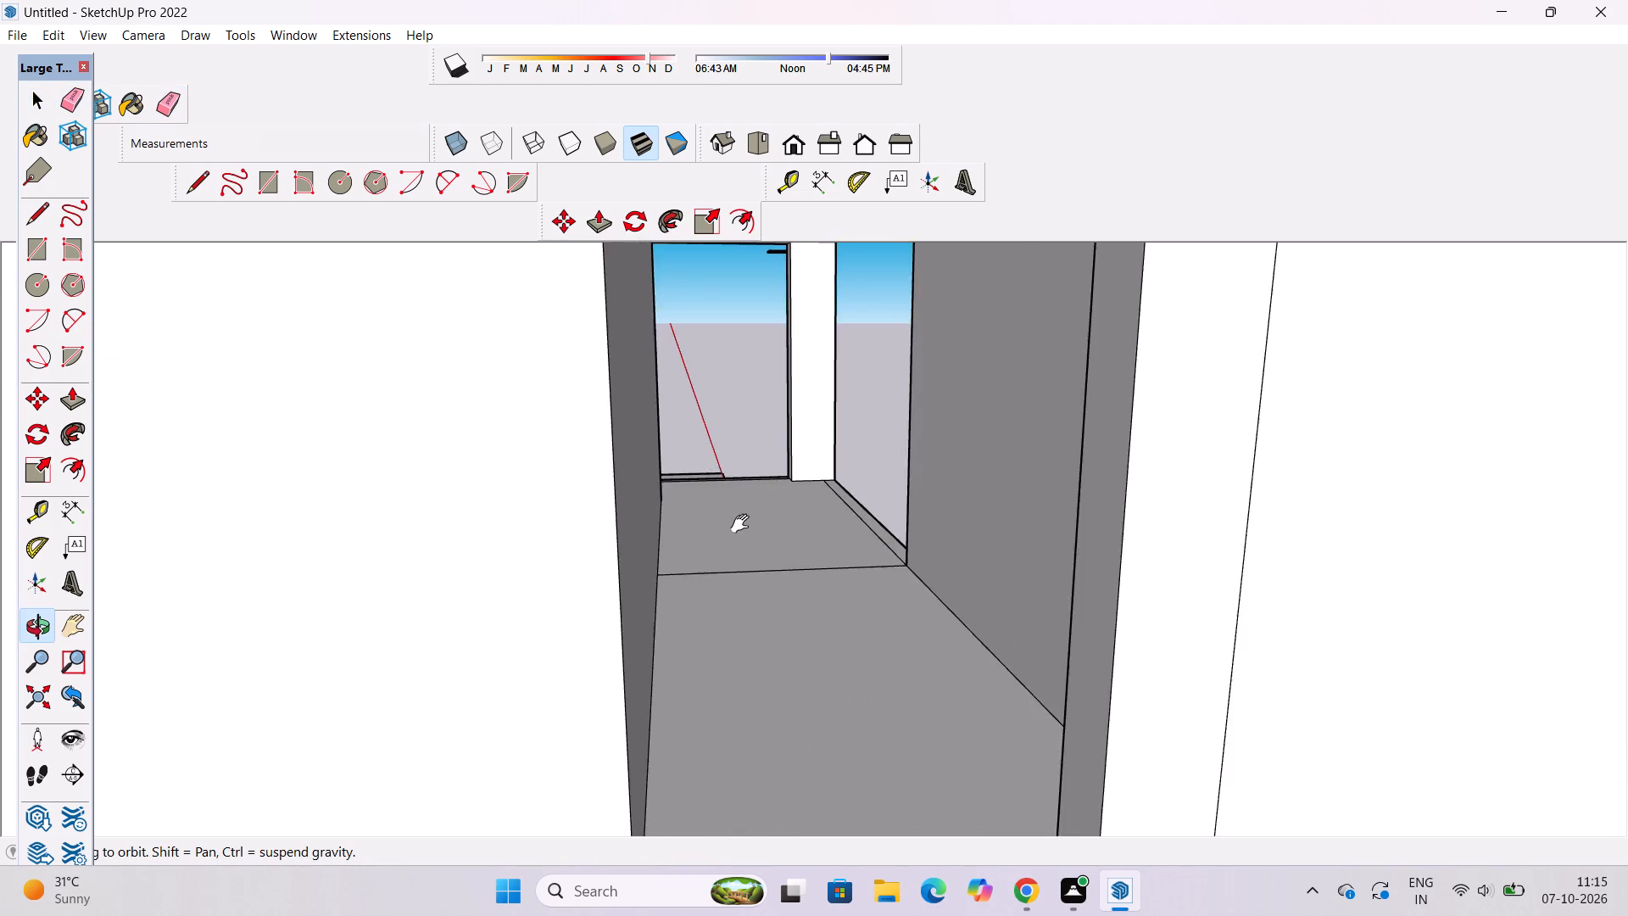
pyautogui.scroll(-10, 744, 521)
pyautogui.scroll(3, 755, 565)
pyautogui.moveTo(794, 572); pyautogui.dragTo(748, 517)
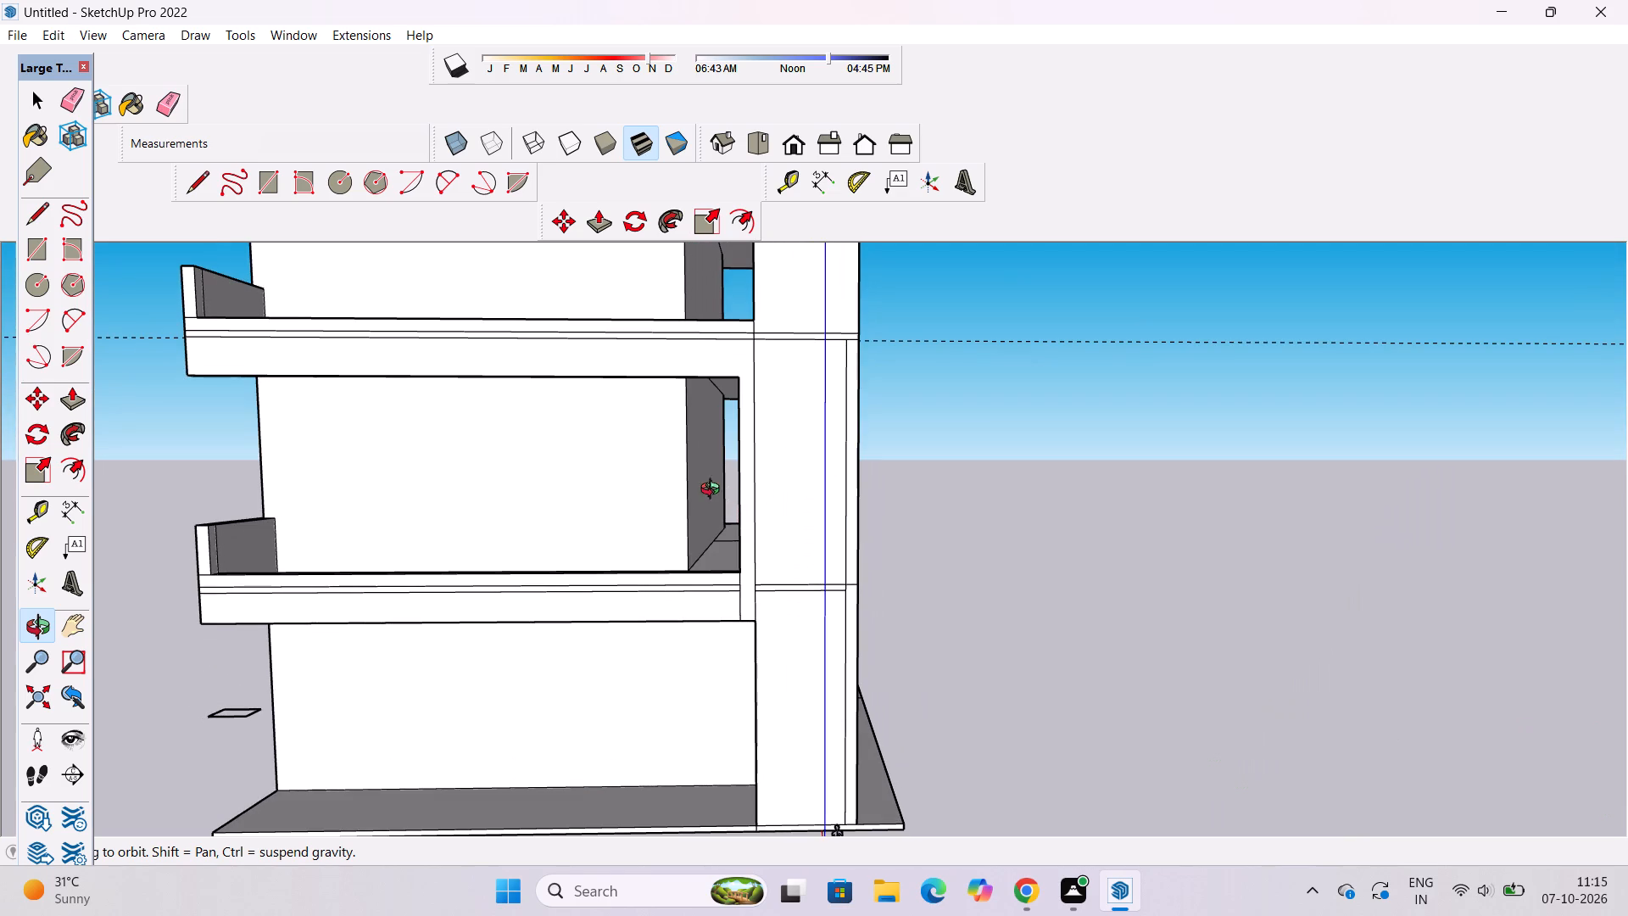
pyautogui.keyDown('shift'); pyautogui.moveTo(694, 528); pyautogui.dragTo(794, 522); pyautogui.keyUp('shift')
pyautogui.scroll(4, 839, 576)
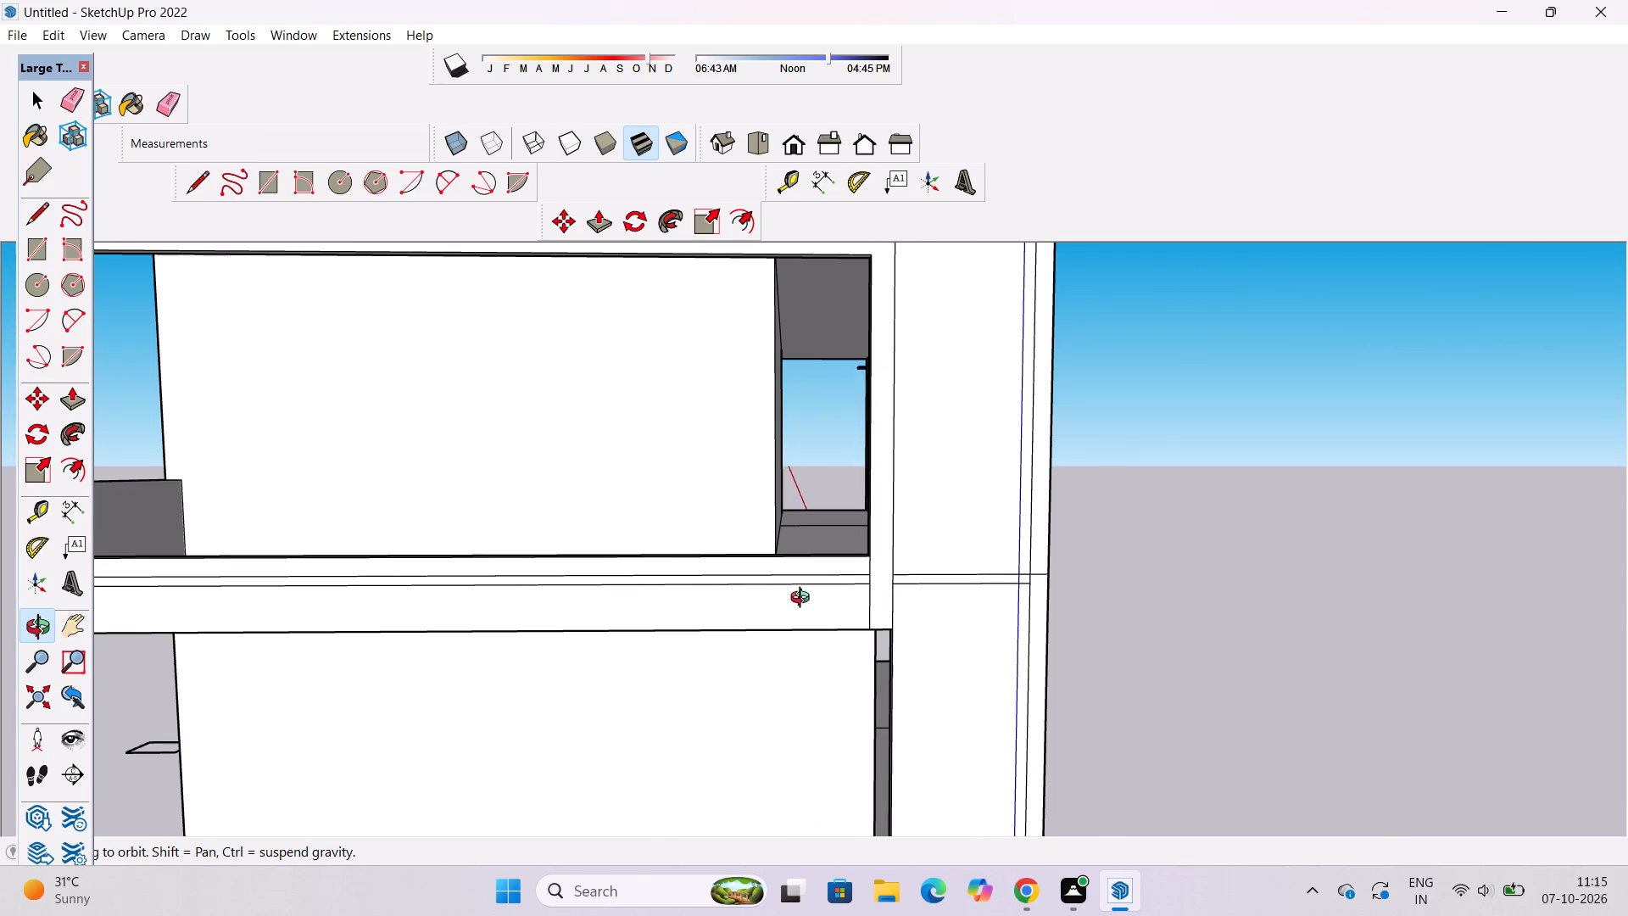
pyautogui.moveTo(742, 484); pyautogui.dragTo(742, 547)
pyautogui.scroll(-3, 716, 557)
pyautogui.keyDown('shift'); pyautogui.moveTo(309, 608); pyautogui.dragTo(581, 662); pyautogui.keyUp('shift')
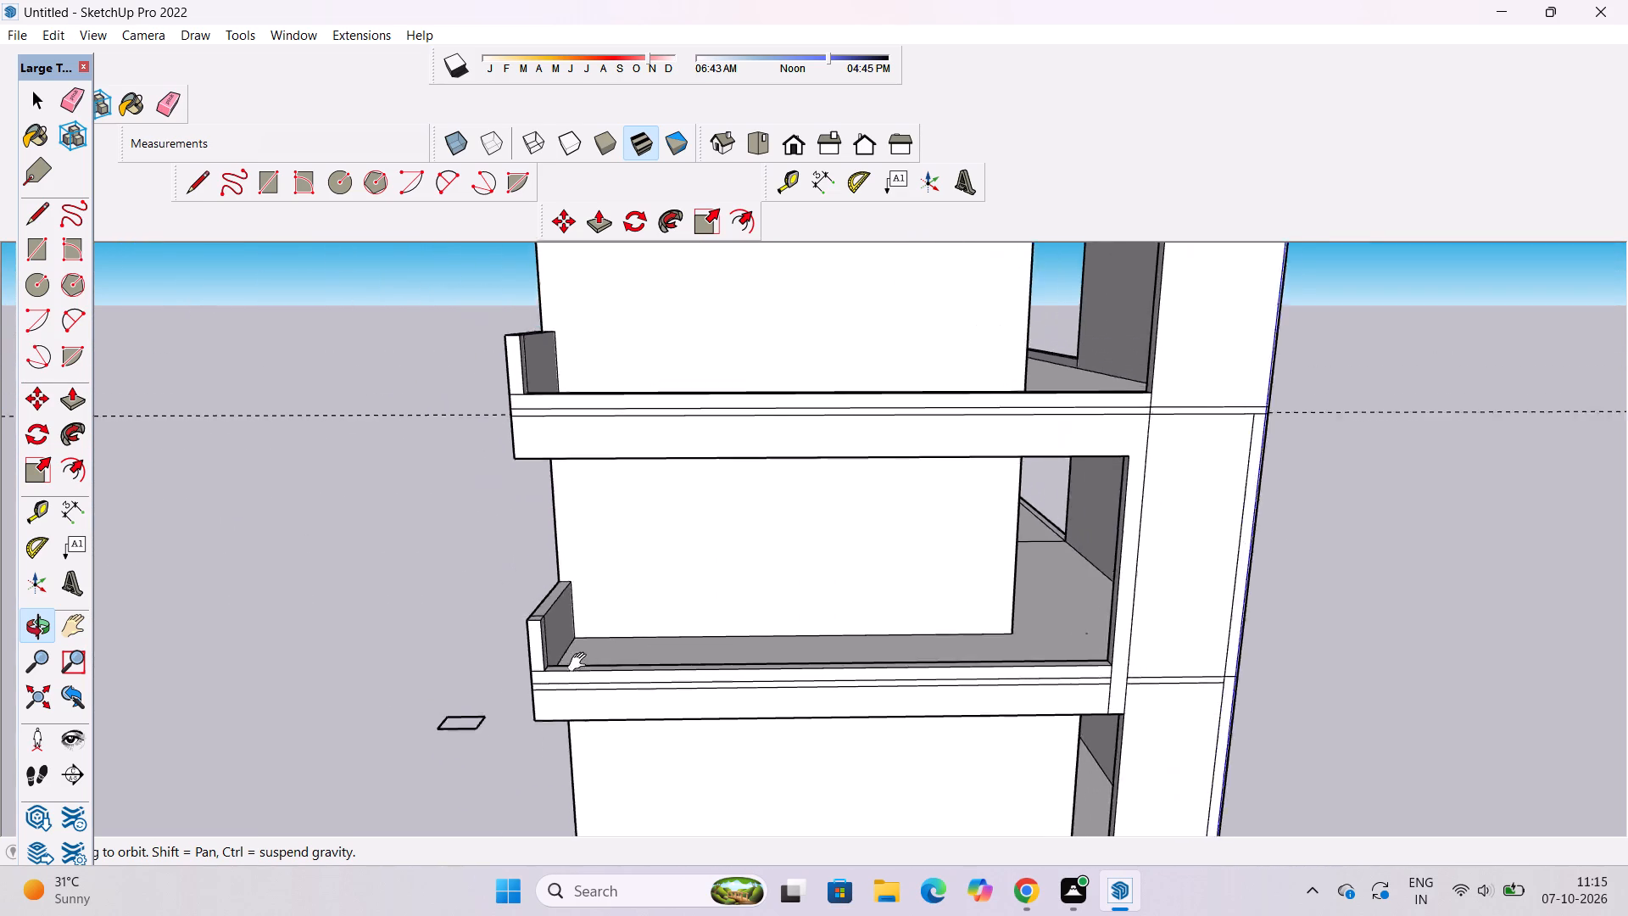
# Pull the small top face at the front end of the lowest balcony's side parapet up 24' to the beam above.
pyautogui.keyDown('shift'); pyautogui.moveTo(581, 662); pyautogui.dragTo(589, 679); pyautogui.keyUp('shift')
pyautogui.moveTo(569, 669); pyautogui.dragTo(559, 704)
pyautogui.scroll(3, 558, 706)
pyautogui.moveTo(558, 707); pyautogui.dragTo(540, 662)
pyautogui.scroll(7, 522, 620)
pyautogui.moveTo(549, 600); pyautogui.dragTo(549, 605)
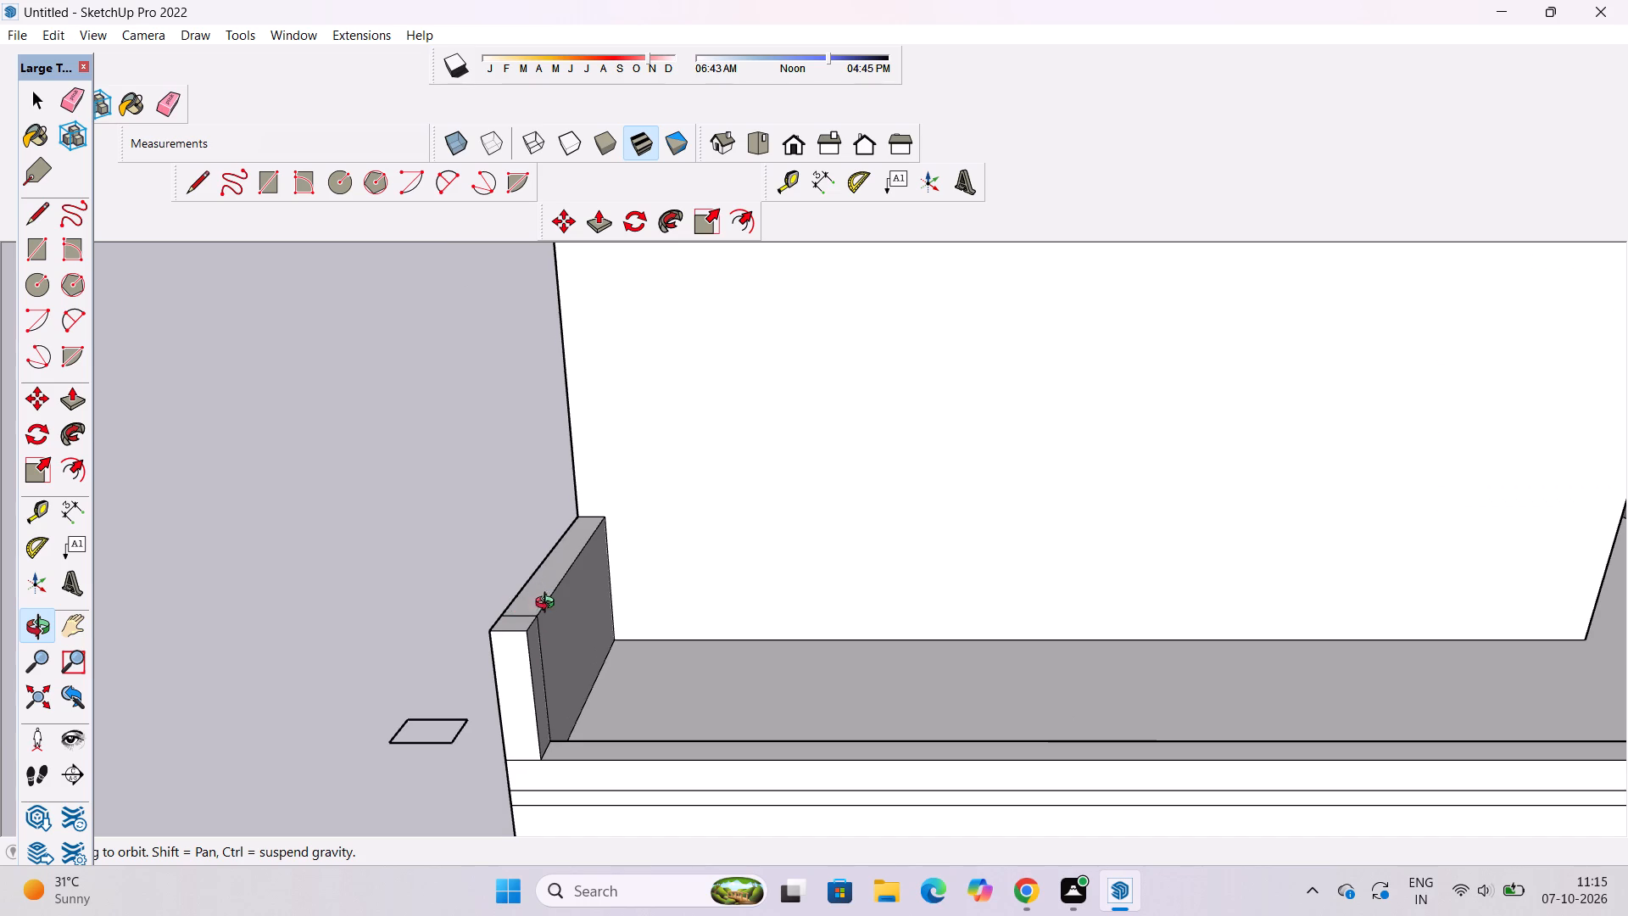
pyautogui.moveTo(549, 605); pyautogui.dragTo(552, 642)
pyautogui.scroll(-5, 552, 640)
pyautogui.keyDown('shift'); pyautogui.moveTo(552, 648); pyautogui.dragTo(552, 667); pyautogui.keyUp('shift')
pyautogui.scroll(7, 537, 681)
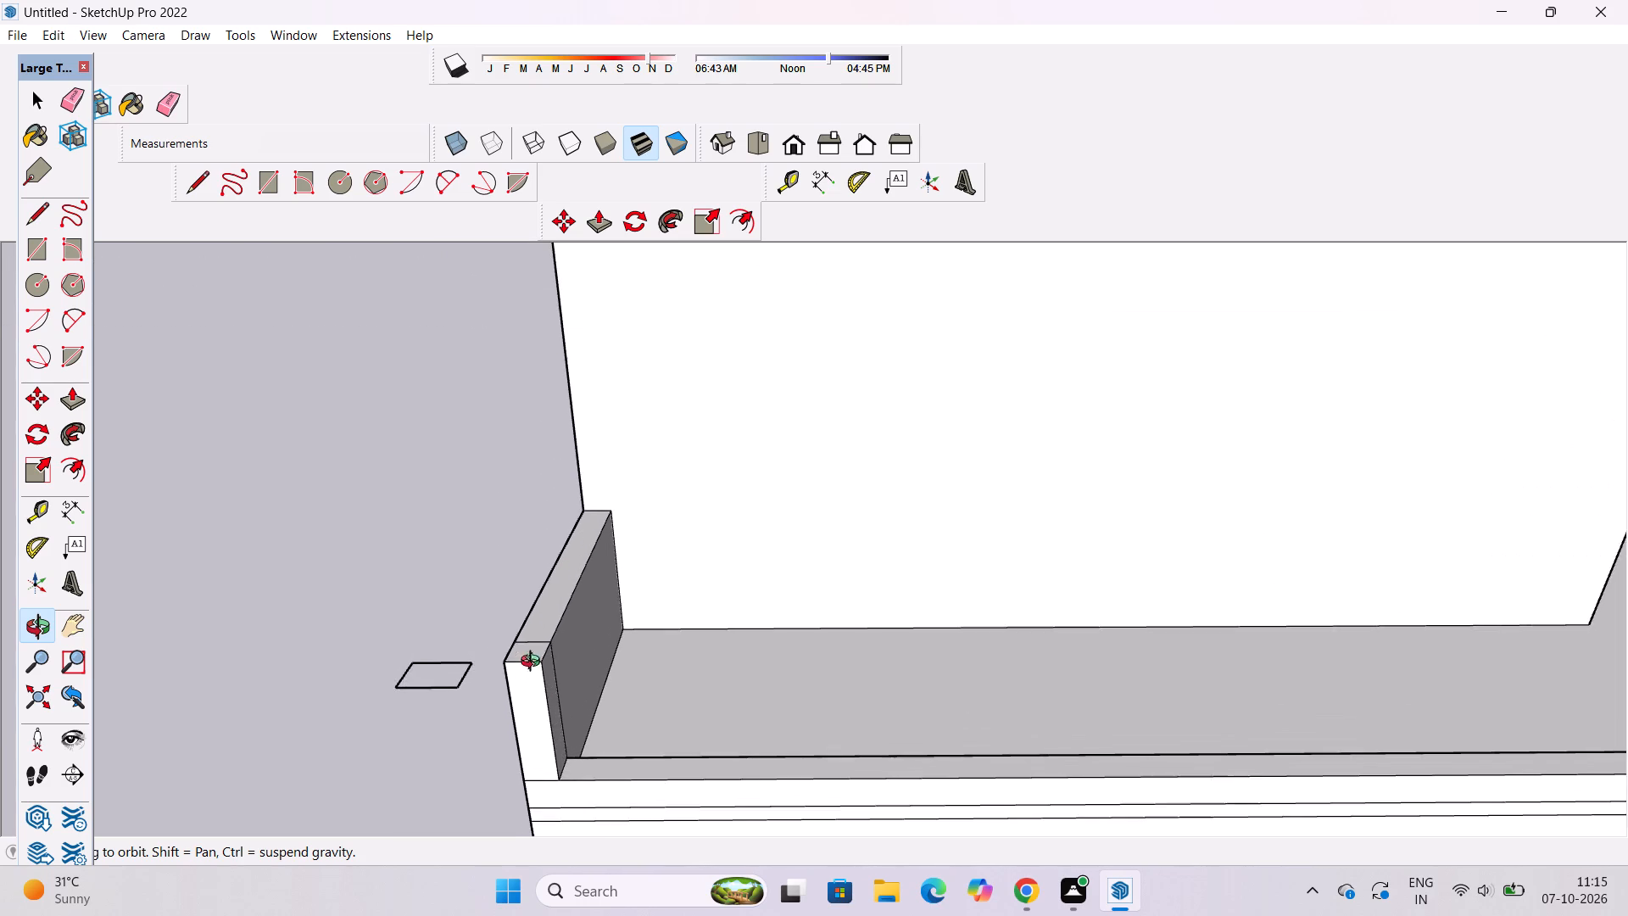
pyautogui.keyDown('shift'); pyautogui.moveTo(535, 662); pyautogui.dragTo(536, 702); pyautogui.keyUp('shift')
pyautogui.press('p')
pyautogui.scroll(4, 535, 700)
pyautogui.click(531, 680)
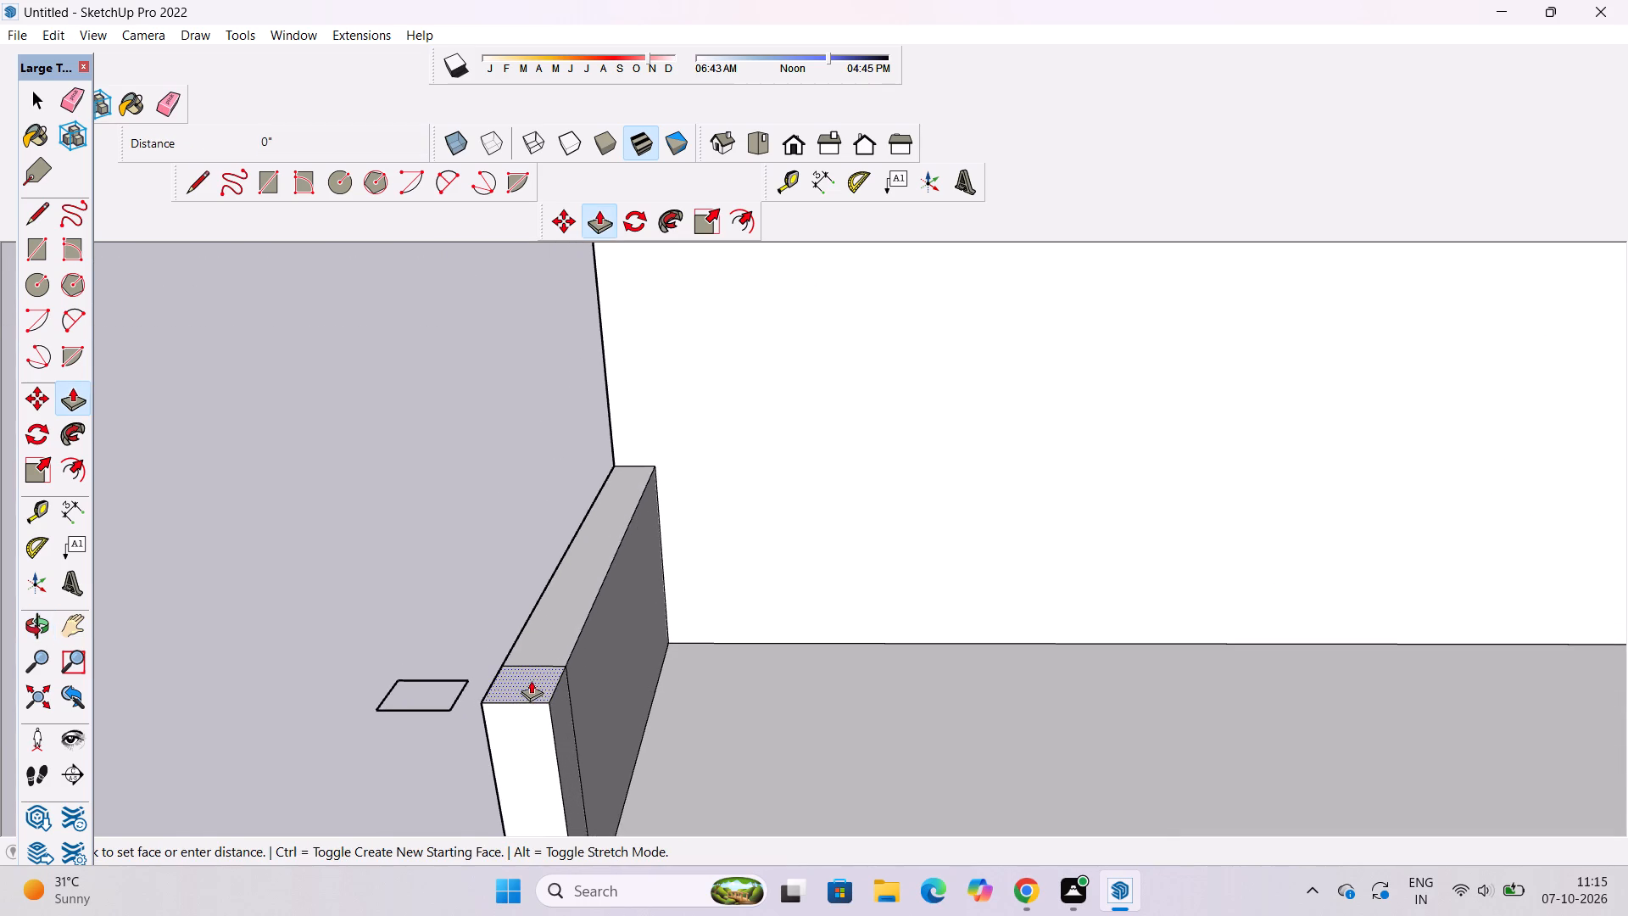
pyautogui.scroll(-14, 531, 627)
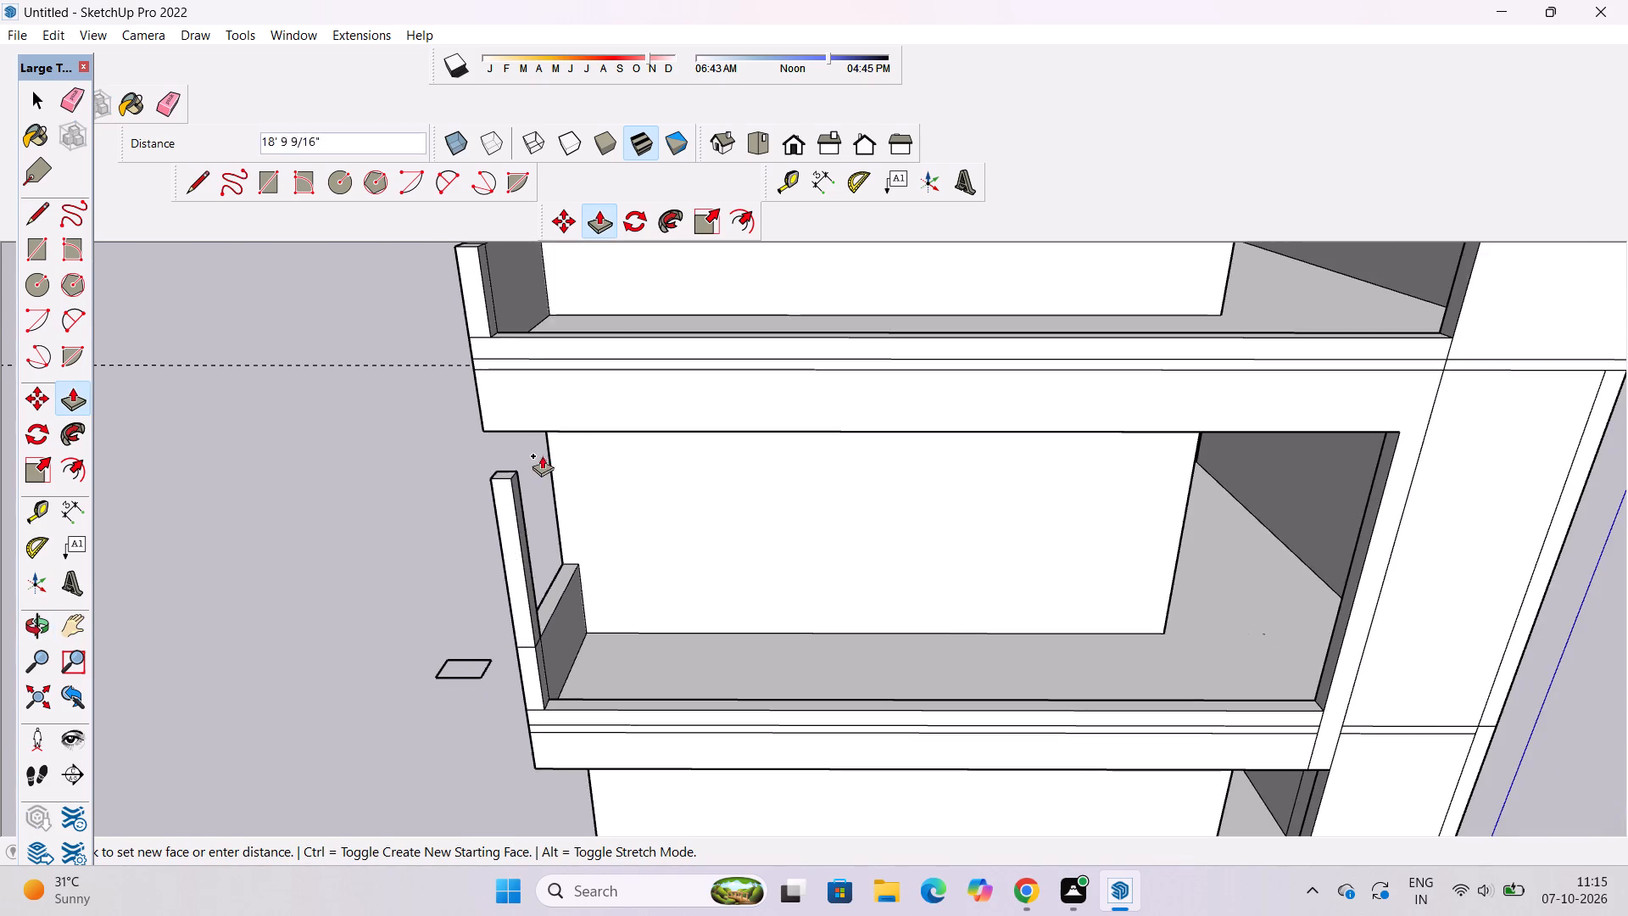
pyautogui.scroll(5, 542, 447)
pyautogui.scroll(-3, 527, 461)
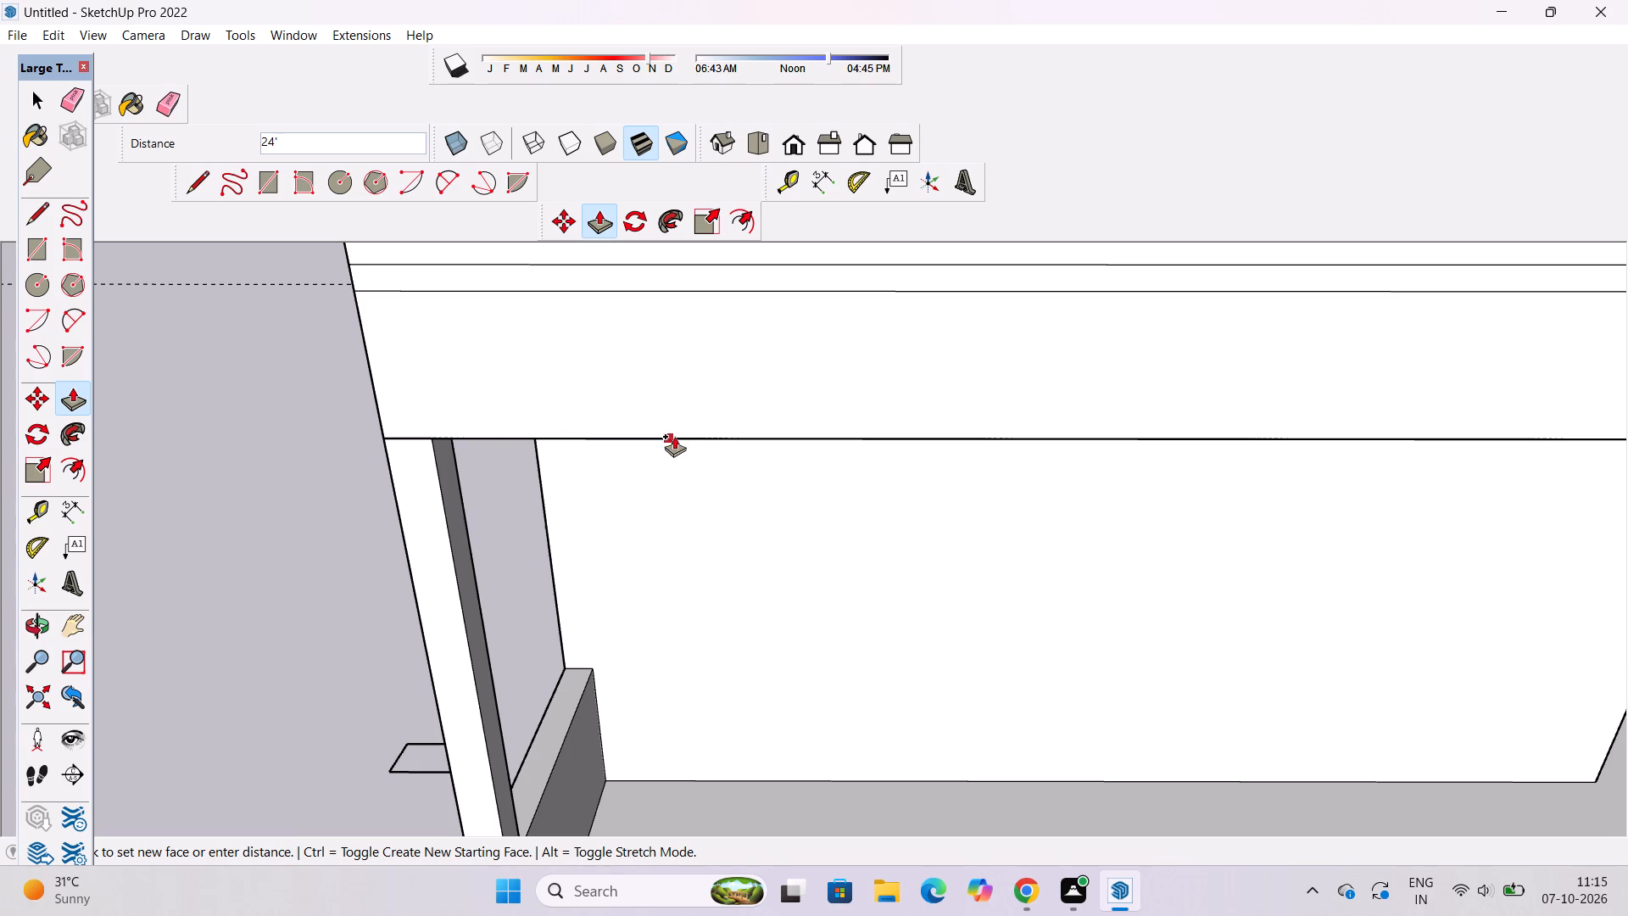
pyautogui.click(686, 438)
# Pull the small top face at the front end of the middle balcony's side parapet up 30' to the slab above.
pyautogui.scroll(-7, 698, 641)
pyautogui.scroll(3, 567, 445)
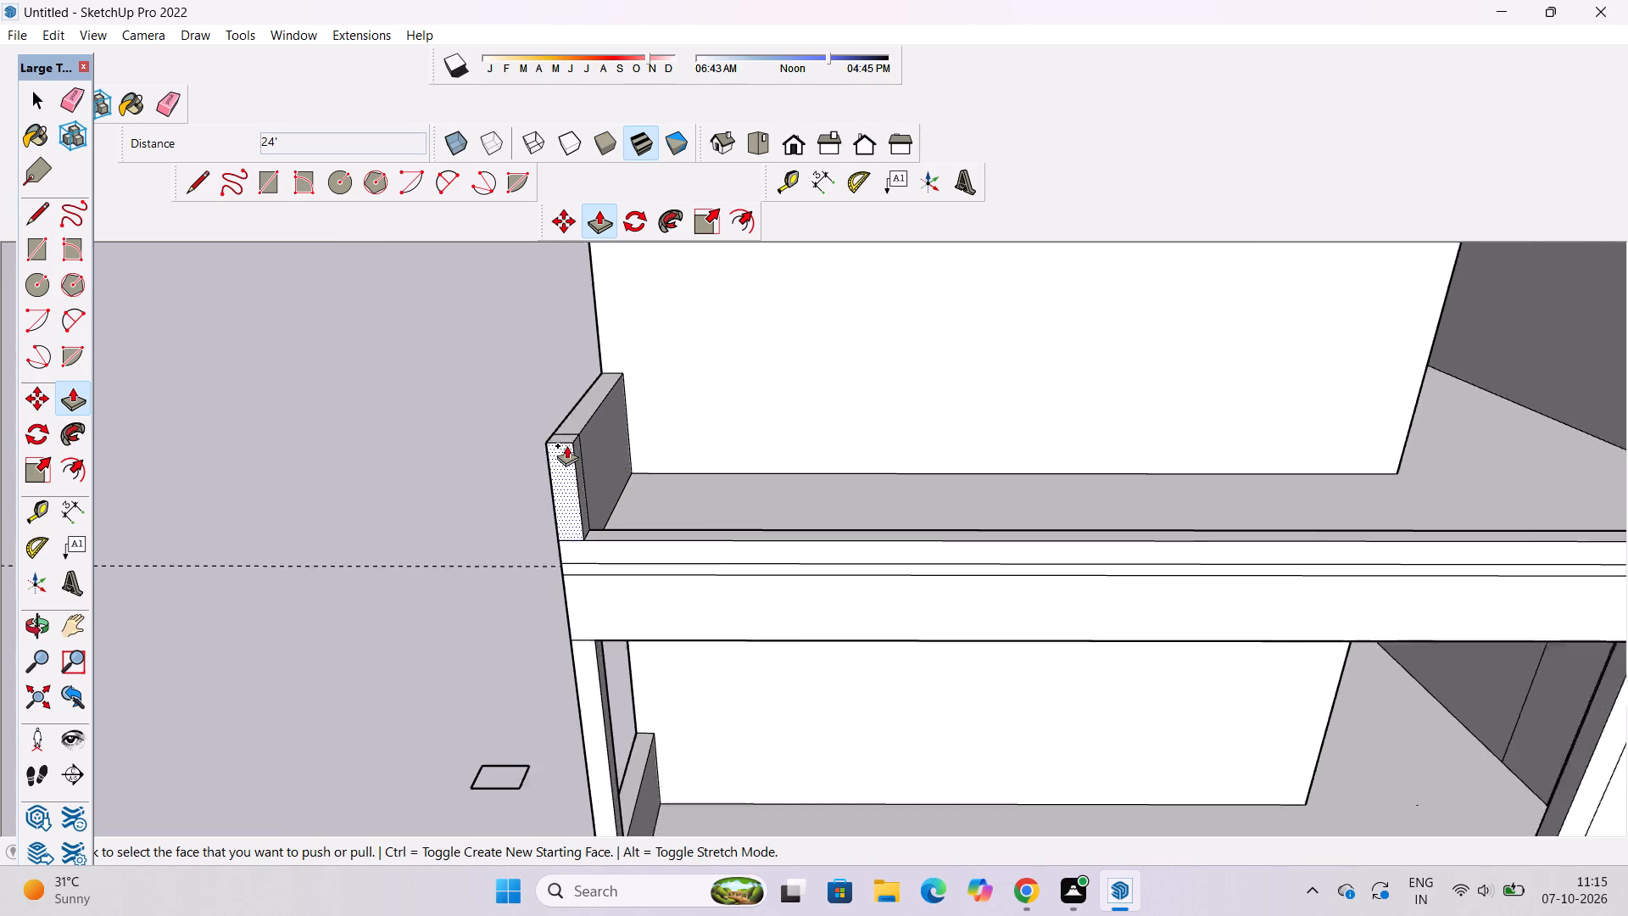
pyautogui.scroll(5, 566, 445)
pyautogui.click(557, 443)
pyautogui.scroll(-11, 569, 533)
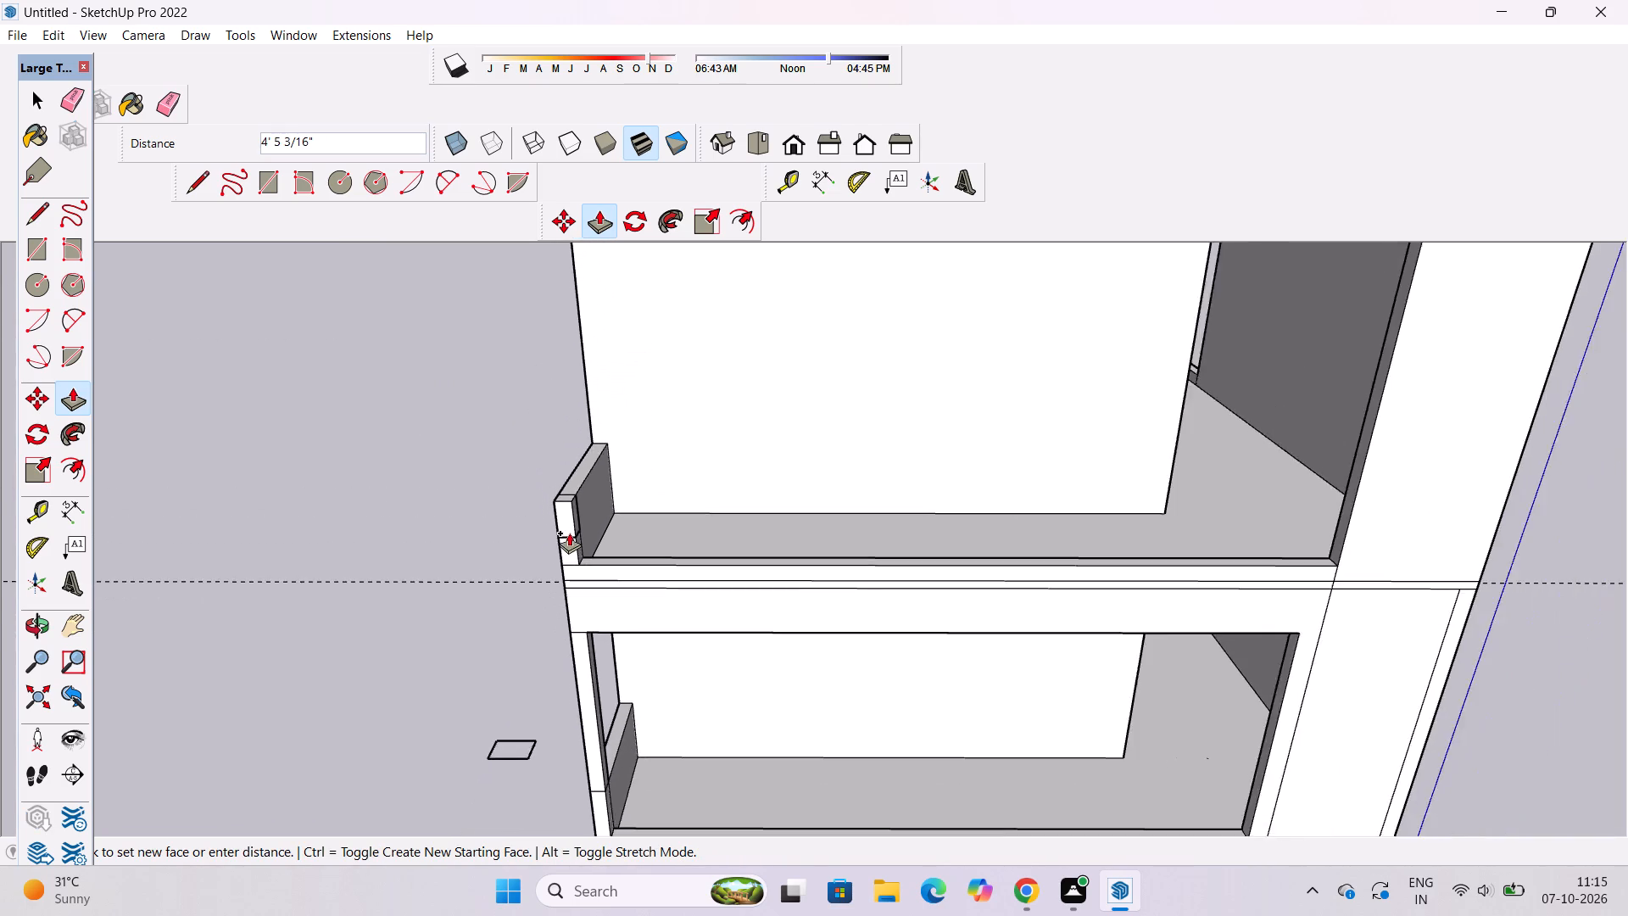
pyautogui.scroll(-4, 569, 533)
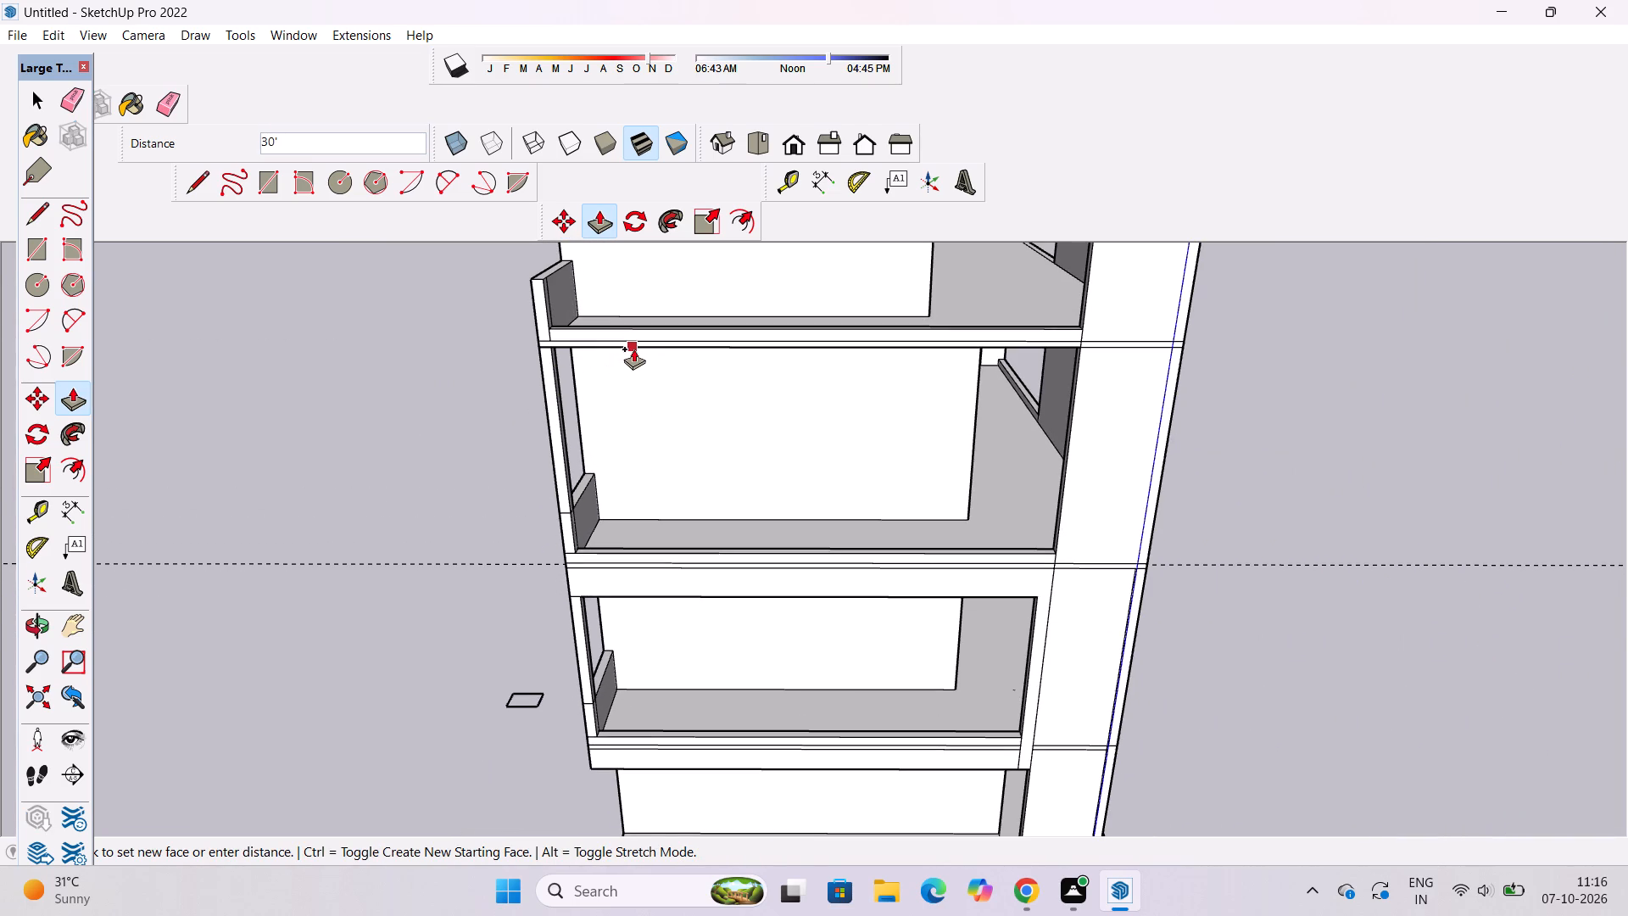
pyautogui.click(633, 349)
pyautogui.scroll(-5, 580, 712)
pyautogui.scroll(3, 555, 440)
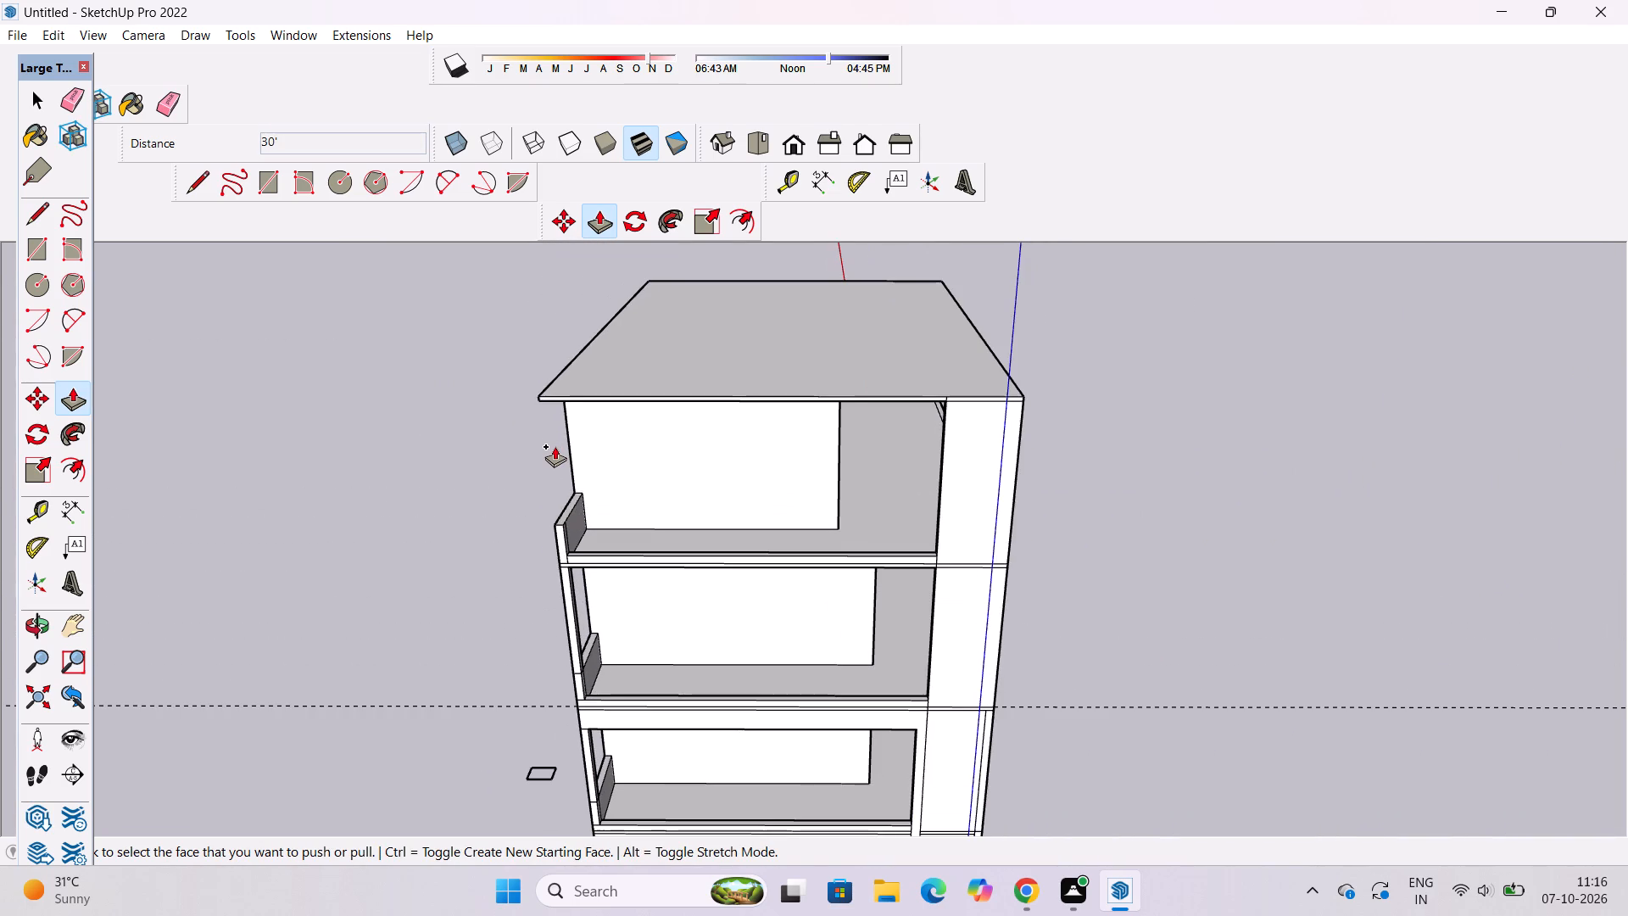
# Draw a 2' line across the top of the top balcony's side parapet, marking off its front end.
pyautogui.scroll(2, 555, 446)
pyautogui.scroll(-4, 542, 465)
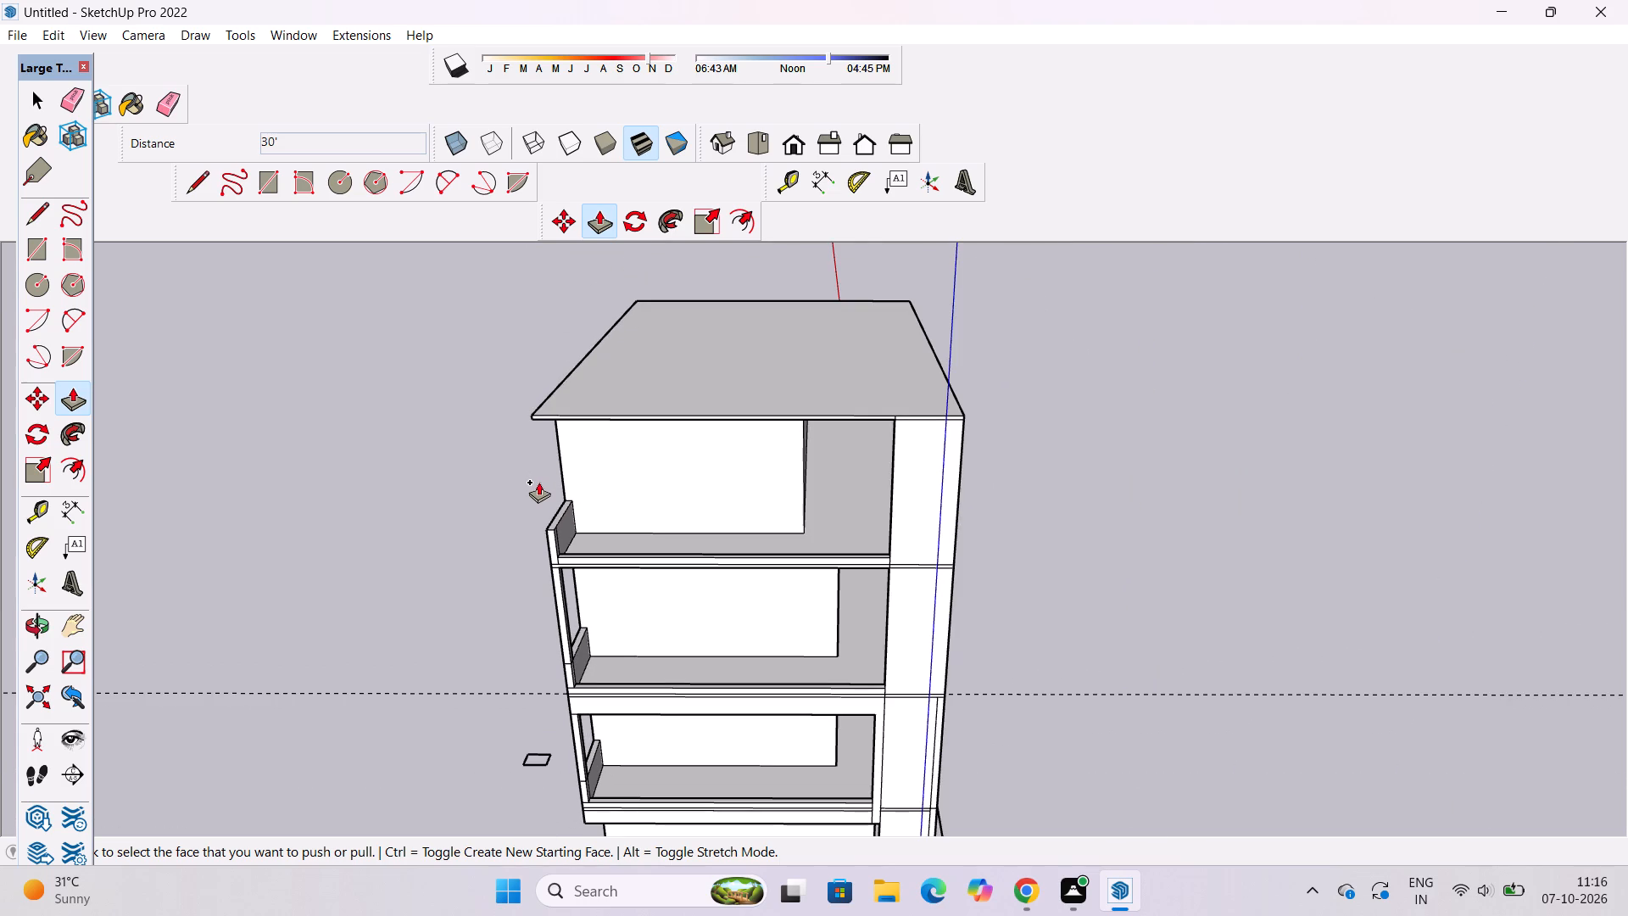
pyautogui.scroll(11, 549, 521)
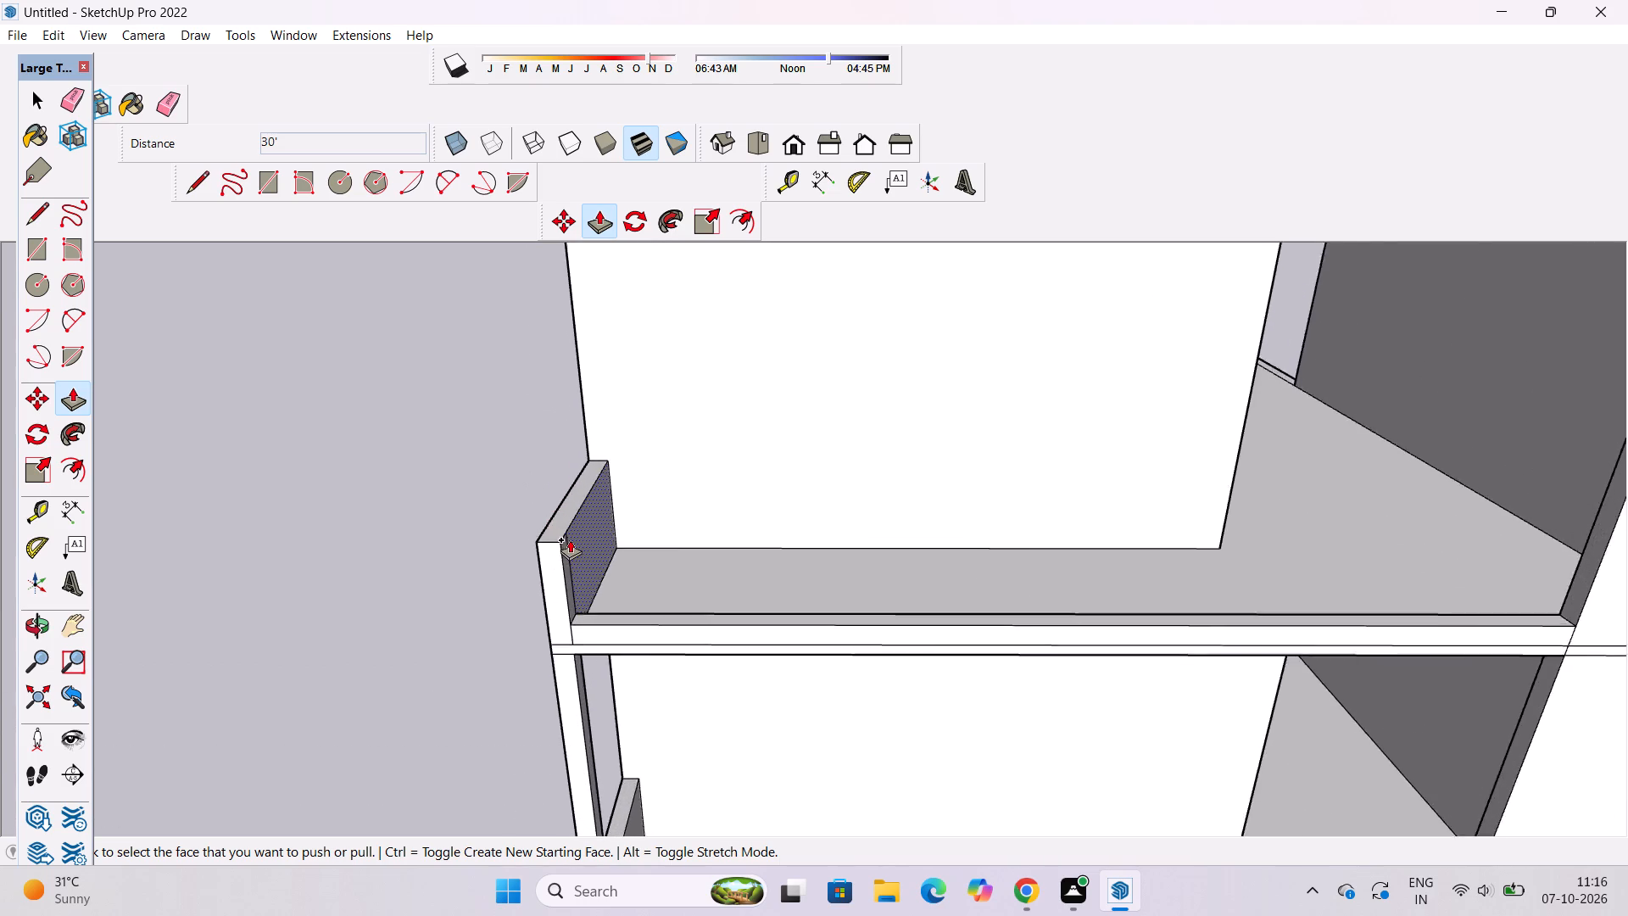
pyautogui.scroll(3, 570, 539)
pyautogui.press('space')
pyautogui.write('l')
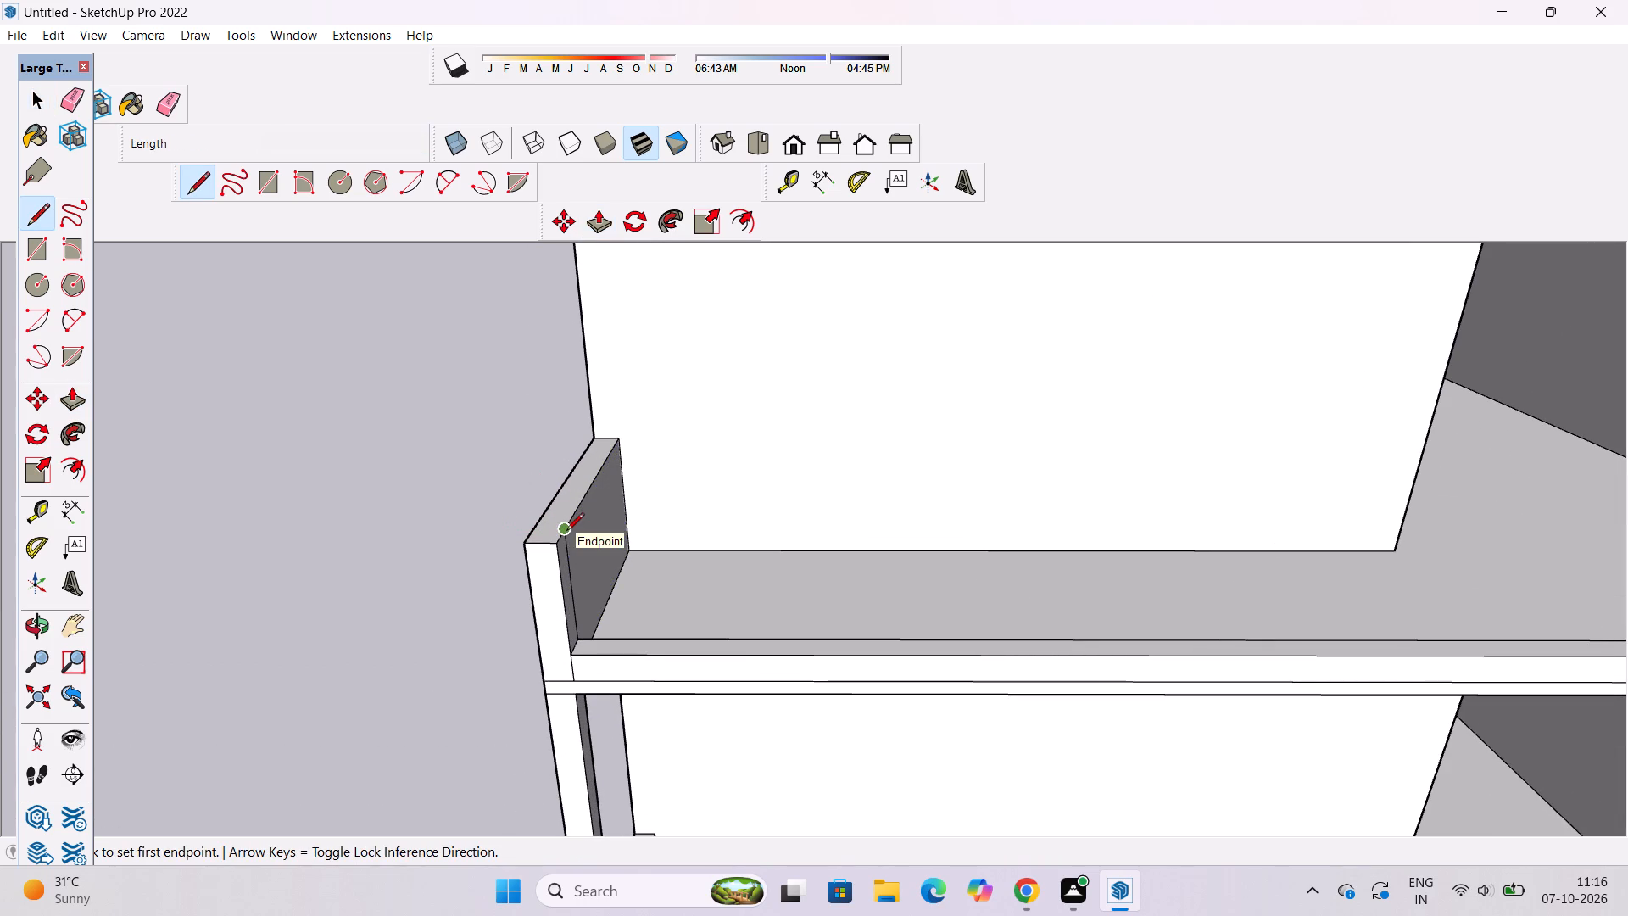
pyautogui.scroll(12, 565, 504)
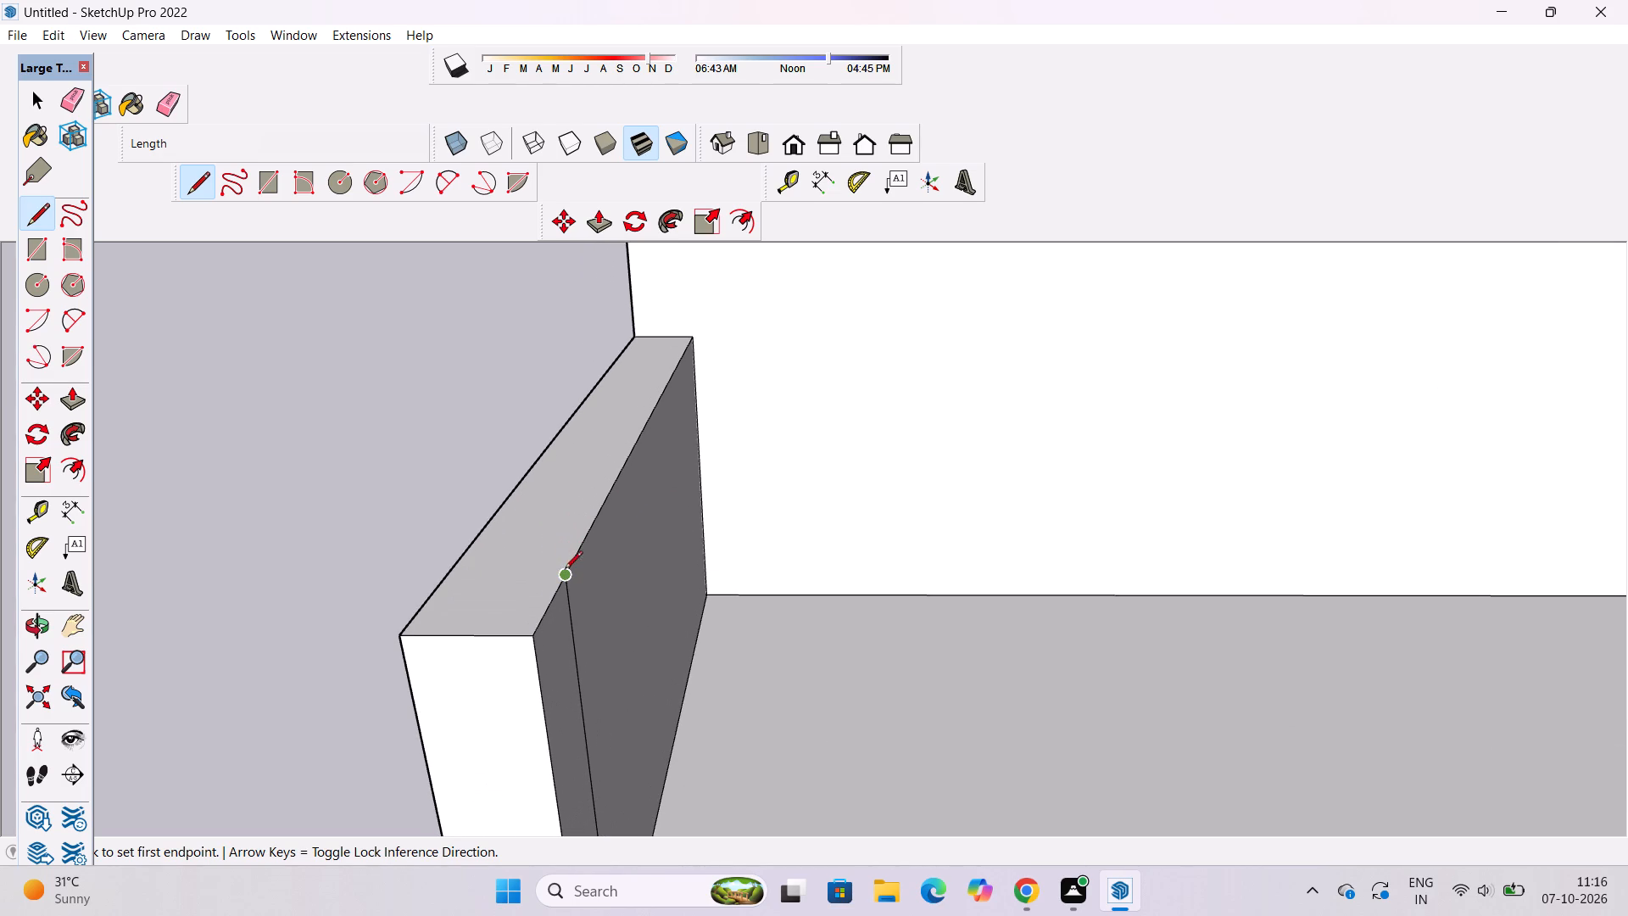
pyautogui.click(566, 574)
pyautogui.click(450, 571)
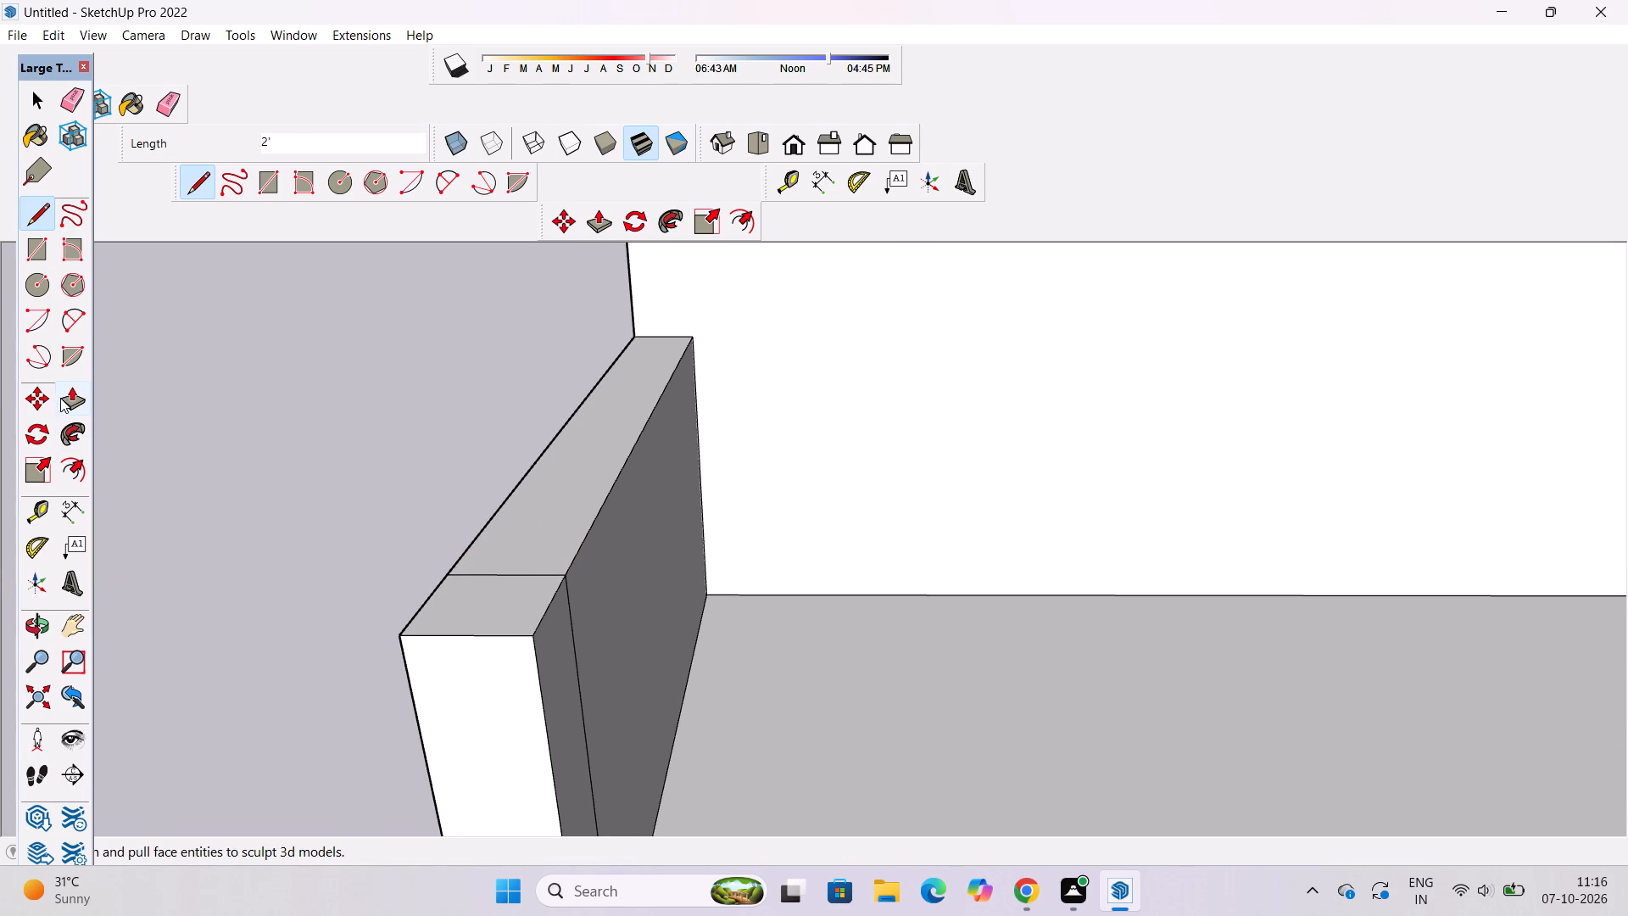
# Pull the small top face at the front end of the top balcony's side parapet up 30' to the roof slab.
pyautogui.click(60, 398)
pyautogui.click(471, 596)
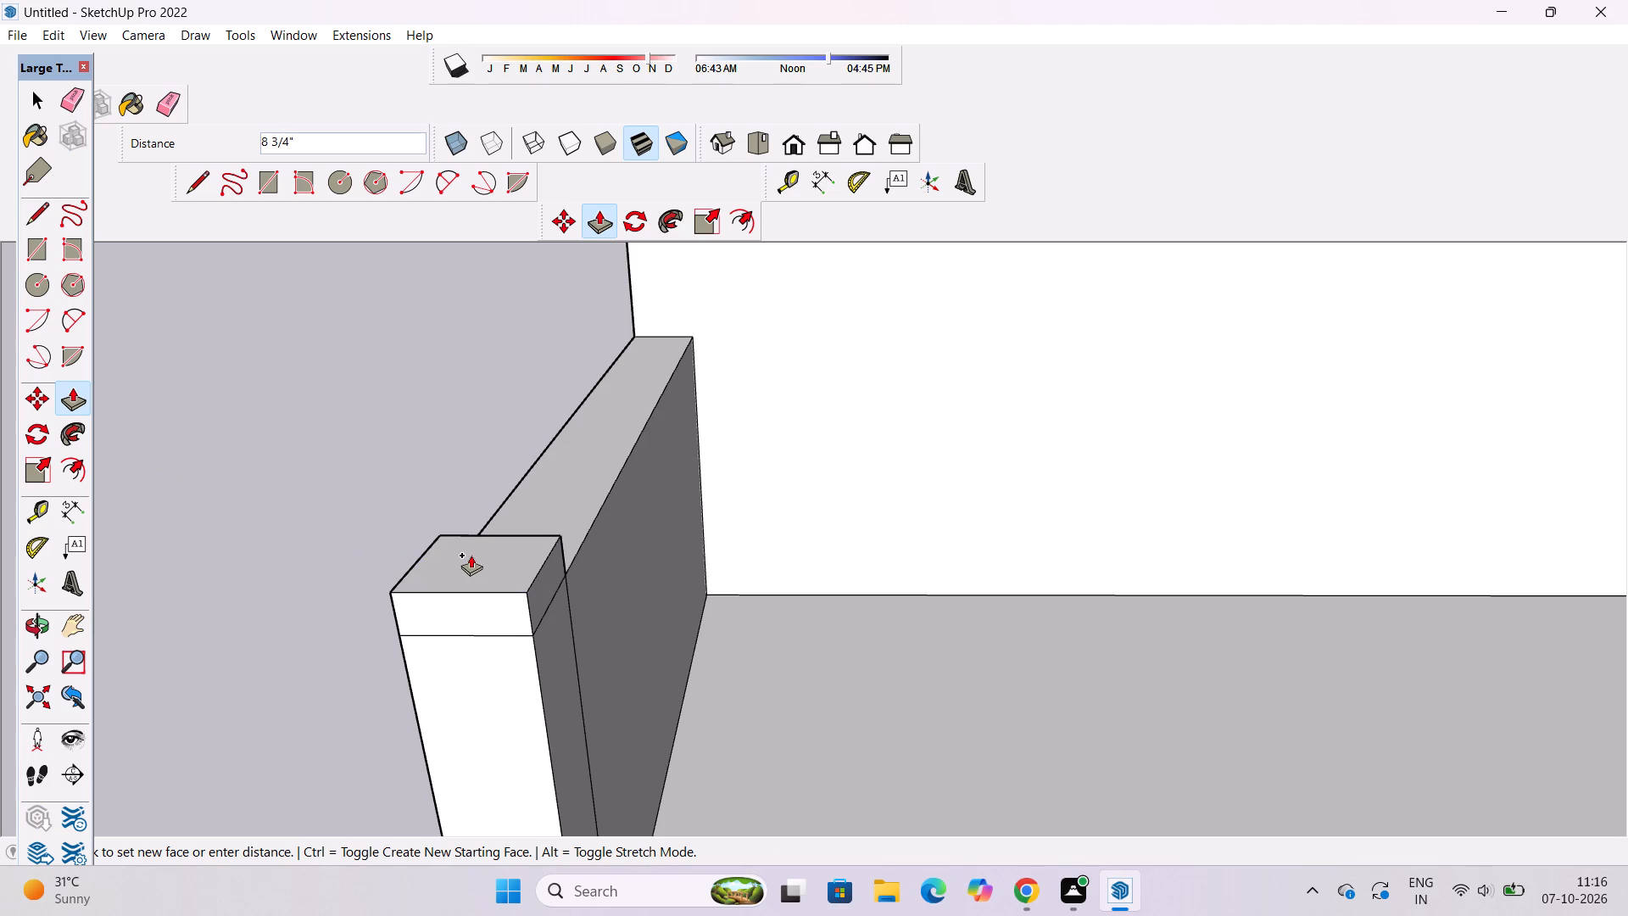
pyautogui.scroll(-17, 471, 555)
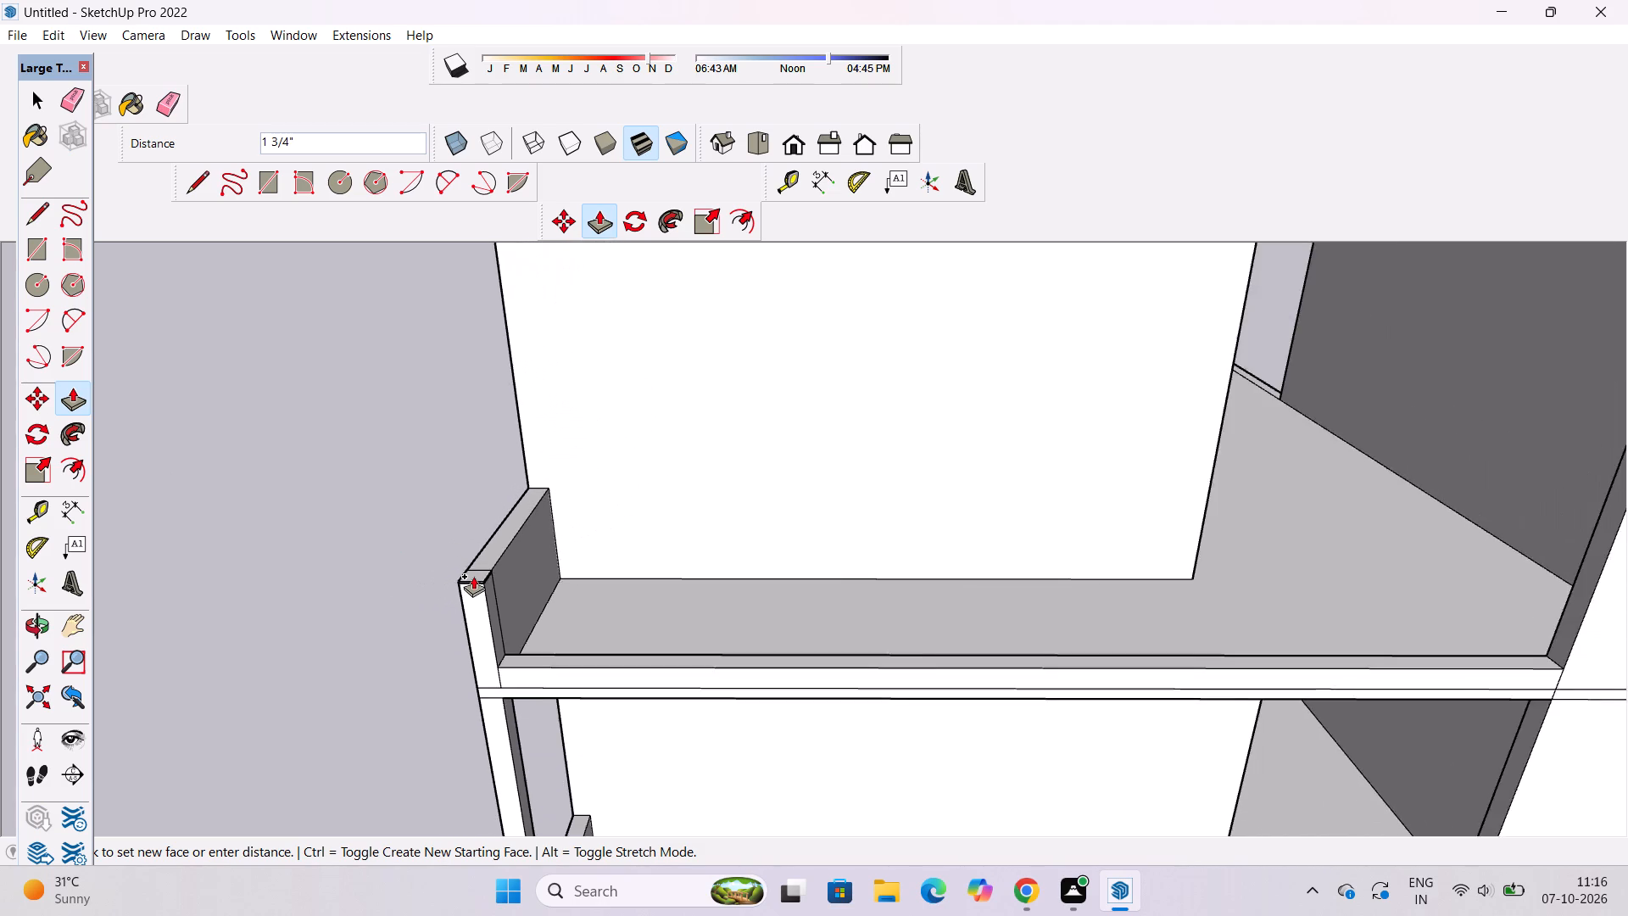
pyautogui.scroll(-5, 473, 576)
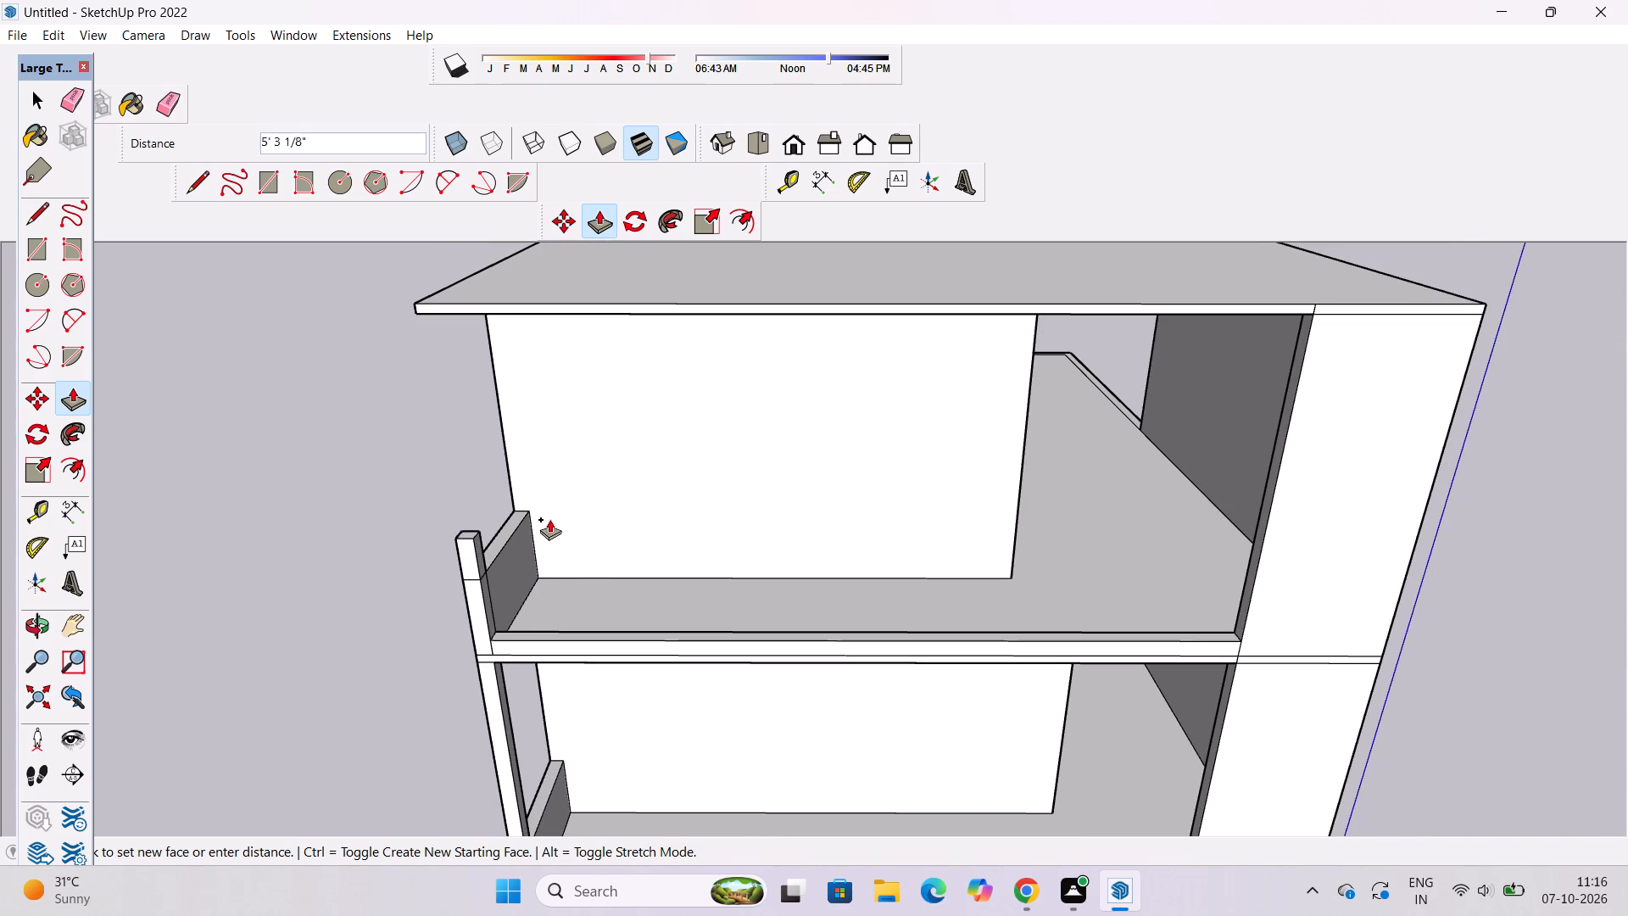
pyautogui.scroll(-4, 542, 505)
pyautogui.scroll(6, 489, 377)
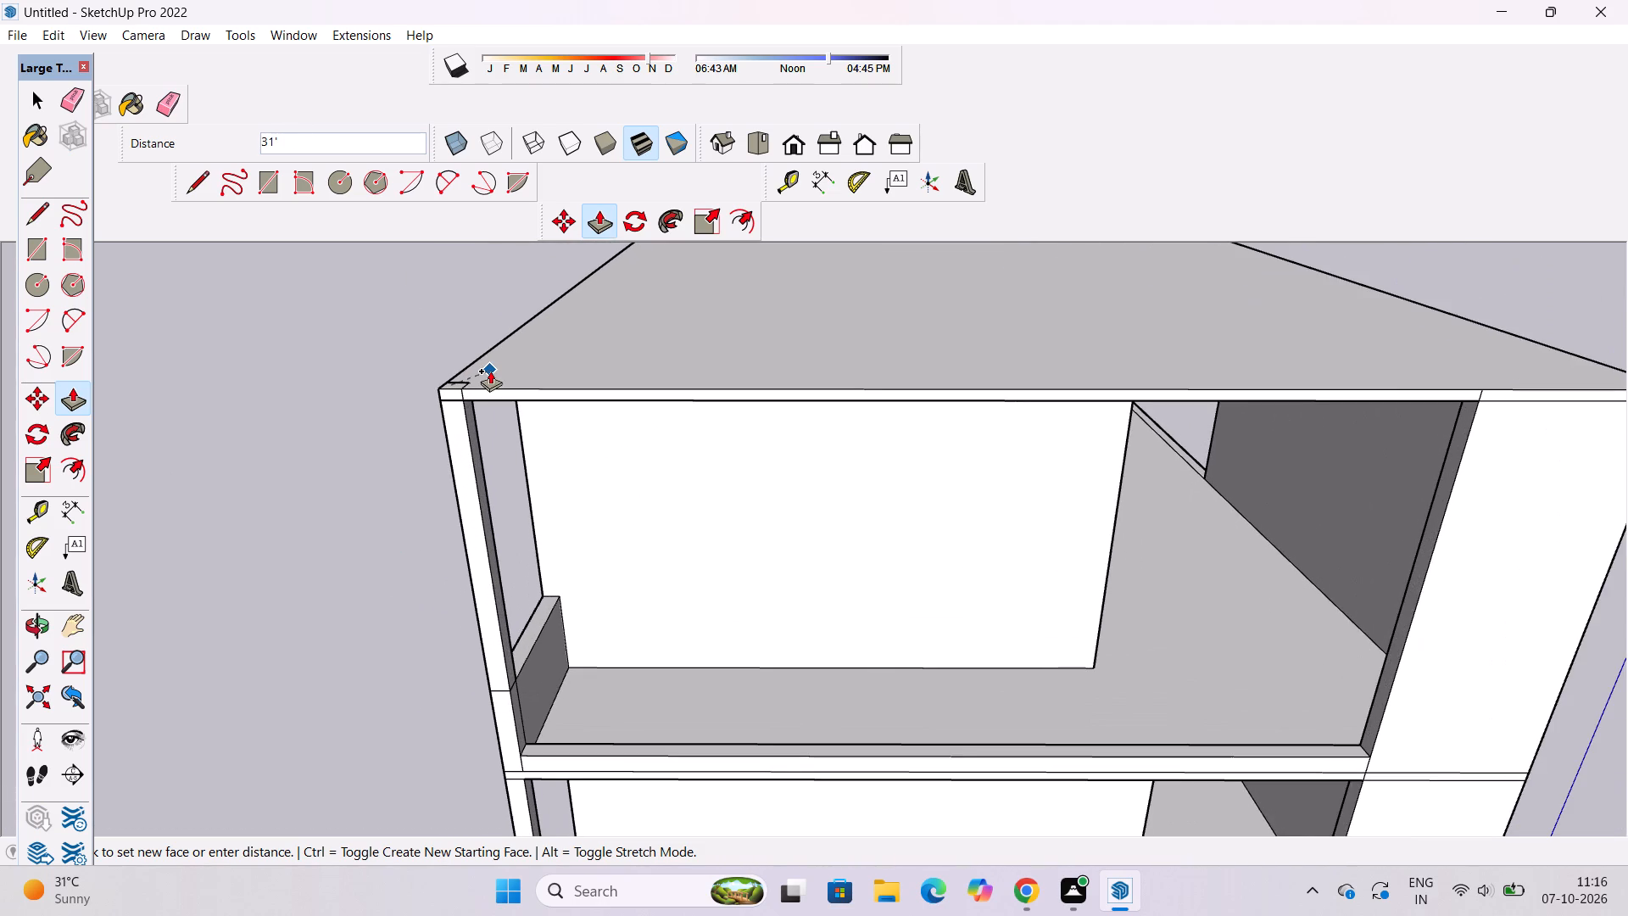
pyautogui.scroll(8, 490, 371)
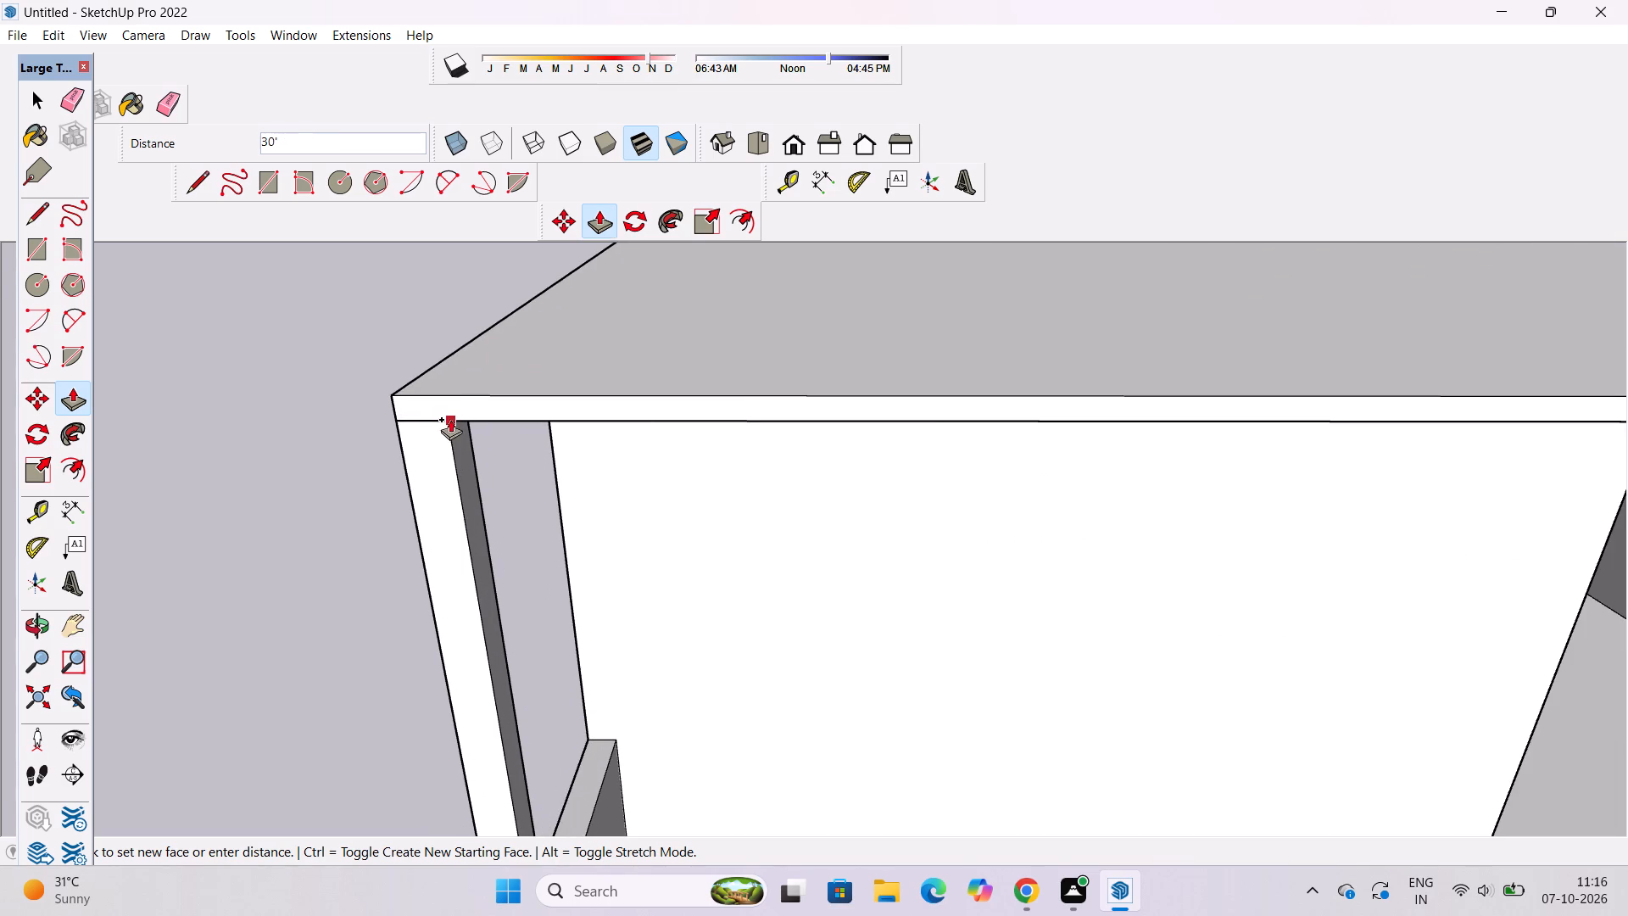
pyautogui.click(454, 417)
pyautogui.press('space')
# Examine the new corner posts, balcony fronts and end wall from several sides across the floors.
pyautogui.write('o')
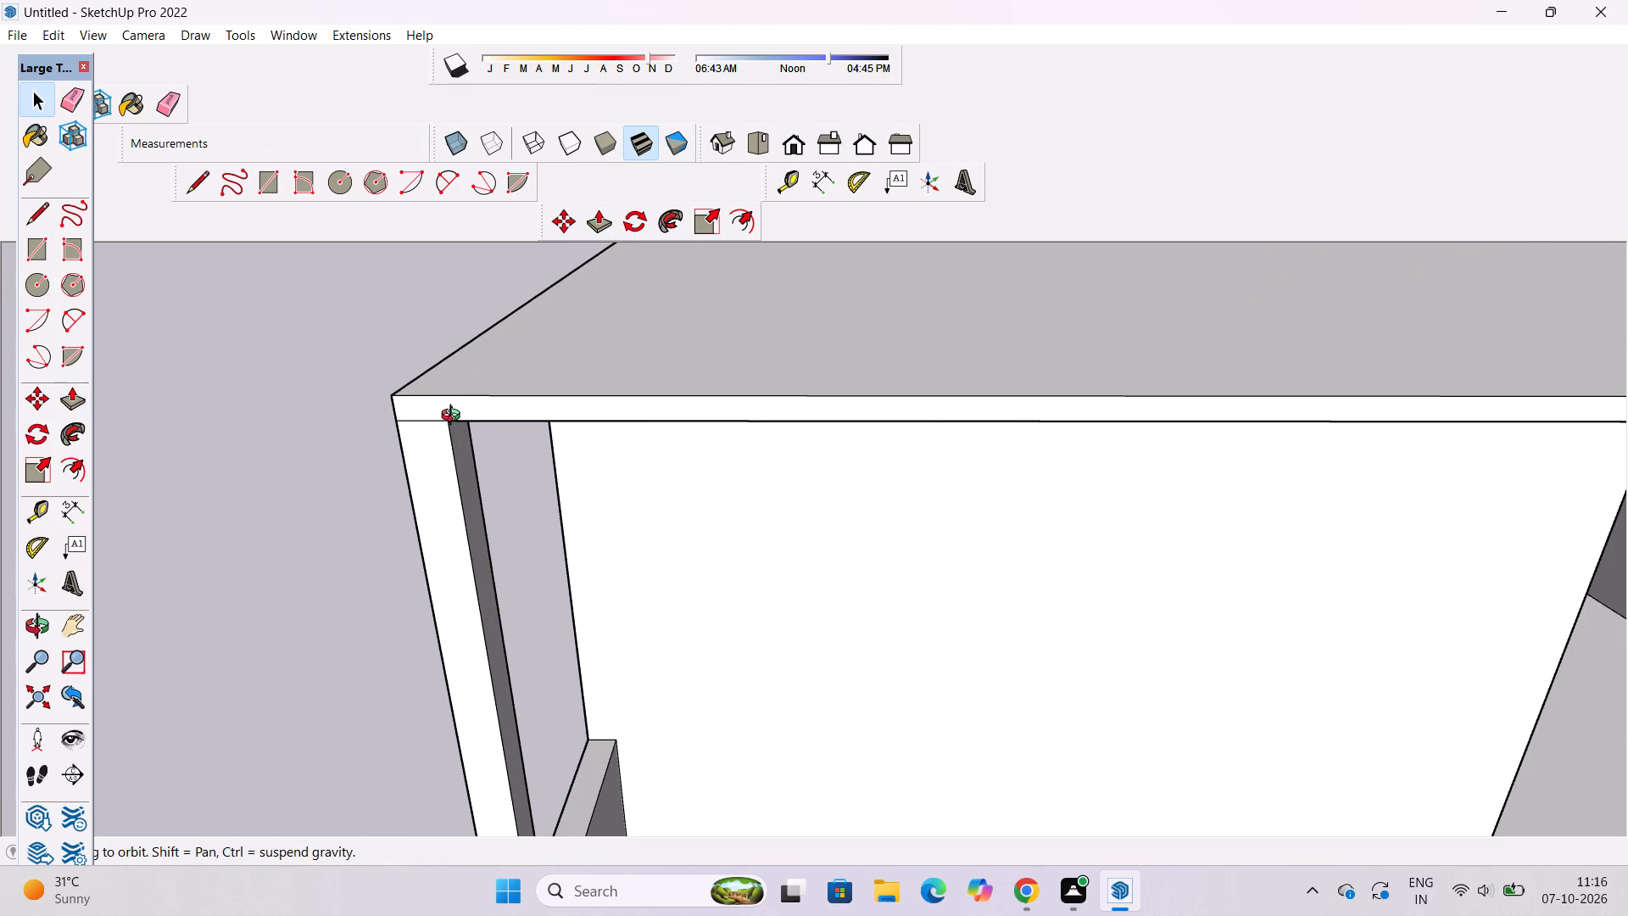
pyautogui.keyDown('shift'); pyautogui.moveTo(495, 416); pyautogui.dragTo(506, 461); pyautogui.keyUp('shift')
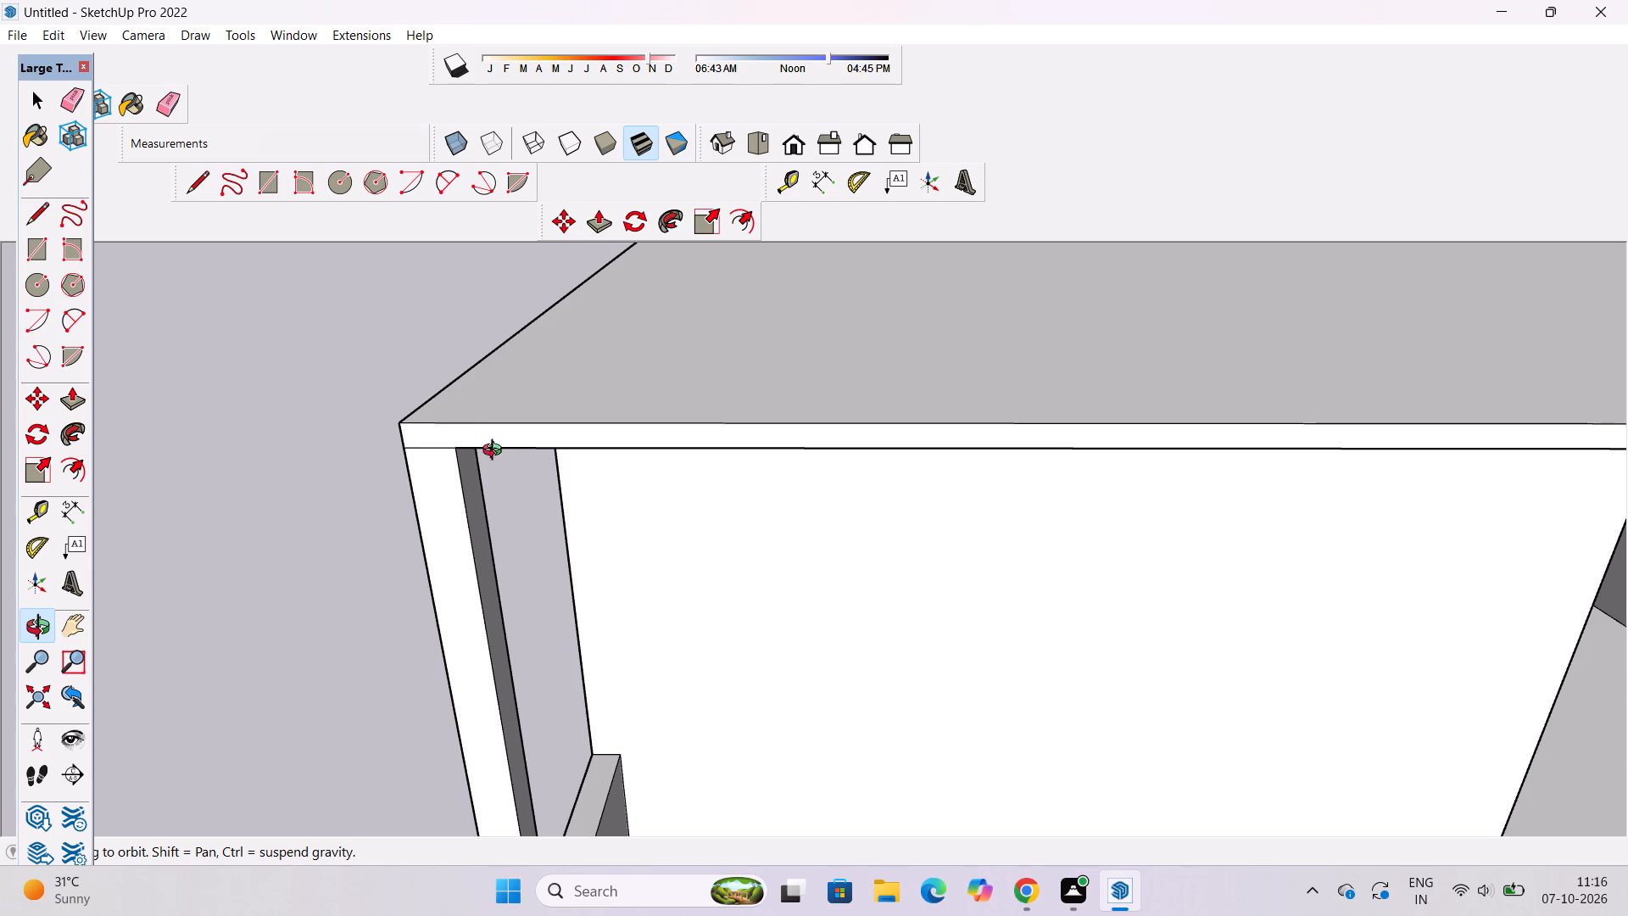
pyautogui.scroll(-2, 486, 472)
pyautogui.keyDown('shift'); pyautogui.moveTo(526, 460); pyautogui.dragTo(578, 504); pyautogui.keyUp('shift')
pyautogui.moveTo(588, 534); pyautogui.dragTo(625, 444)
pyautogui.scroll(1, 619, 494)
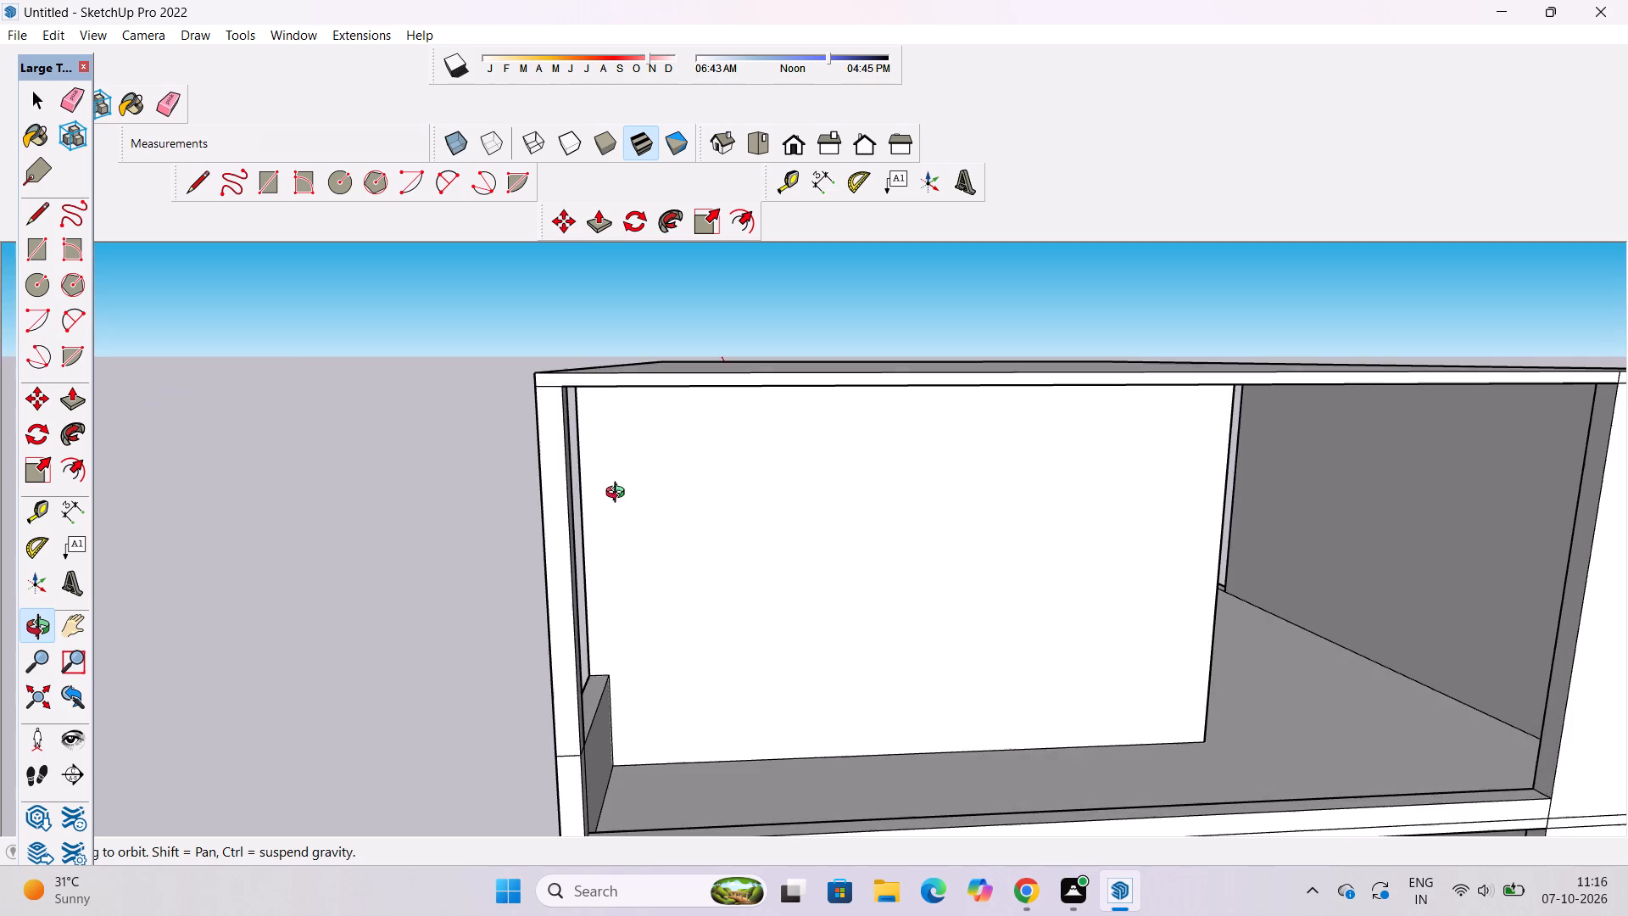
pyautogui.keyDown('shift'); pyautogui.moveTo(716, 492); pyautogui.dragTo(602, 455); pyautogui.keyUp('shift')
pyautogui.scroll(-5, 600, 453)
pyautogui.moveTo(968, 545); pyautogui.dragTo(605, 536)
pyautogui.scroll(-6, 548, 533)
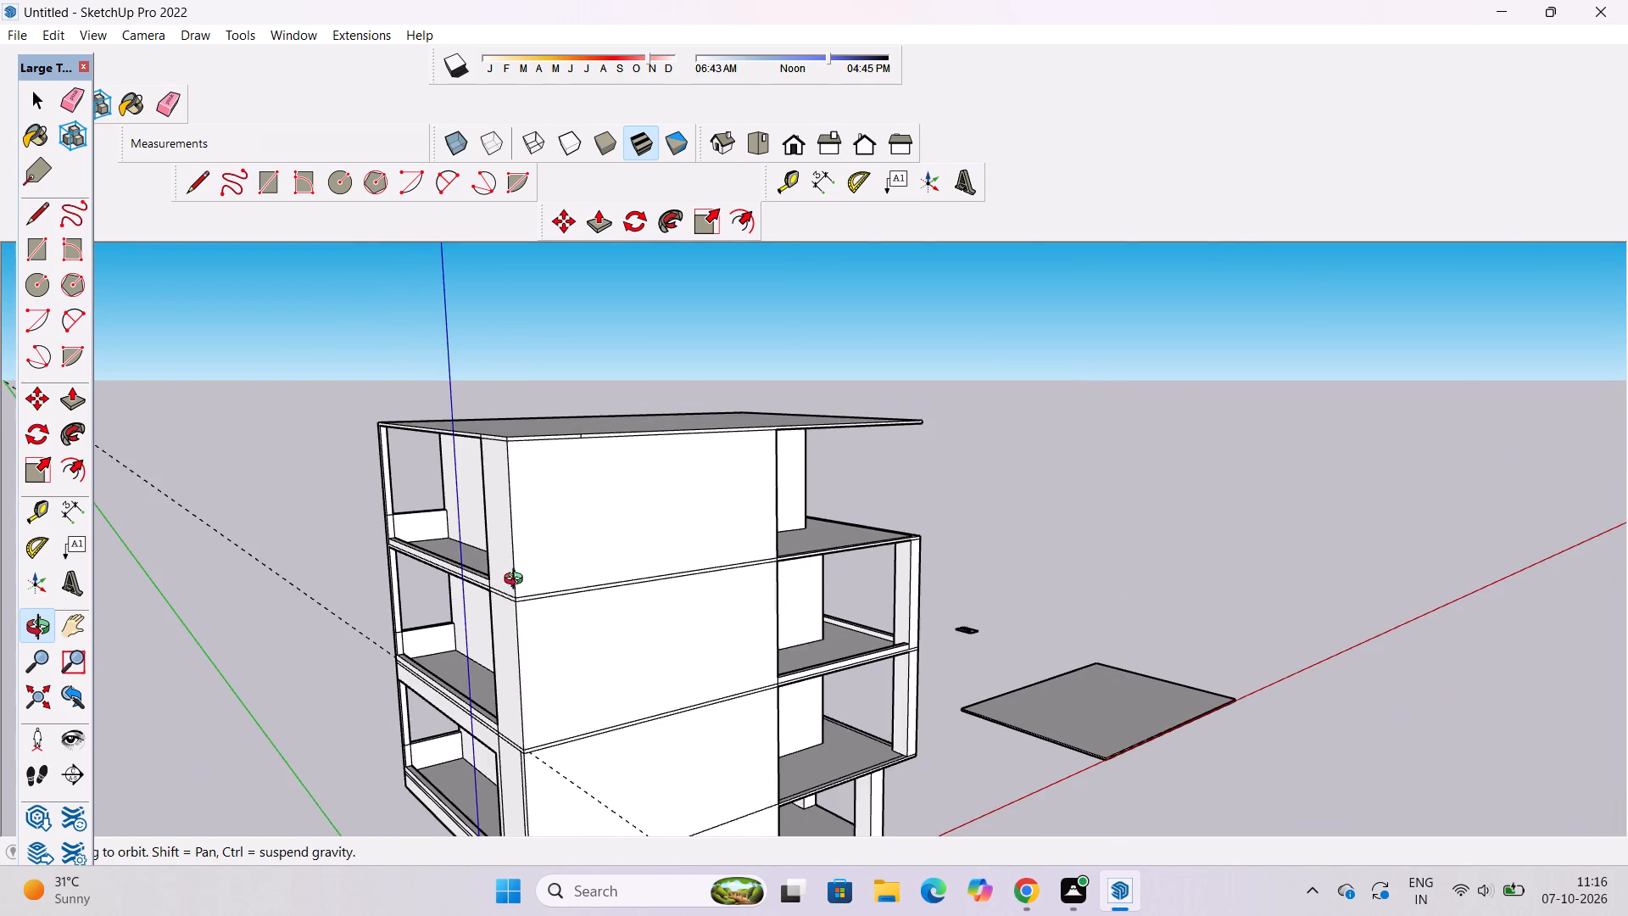
pyautogui.moveTo(517, 581); pyautogui.dragTo(646, 538)
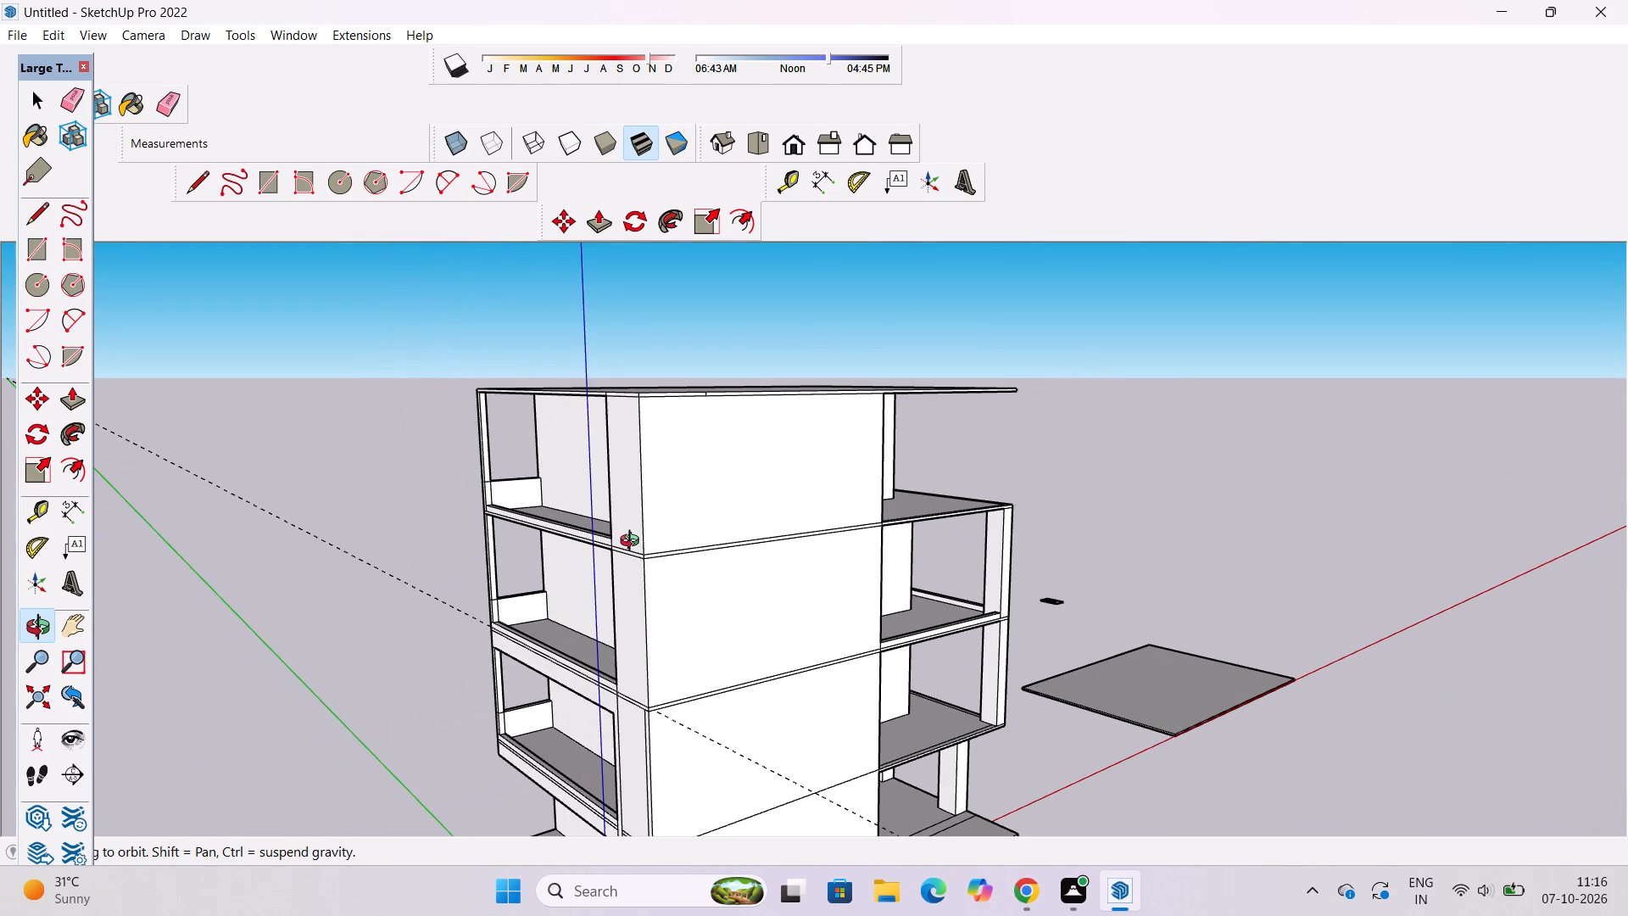
pyautogui.scroll(-3, 633, 543)
pyautogui.moveTo(537, 567); pyautogui.dragTo(691, 570)
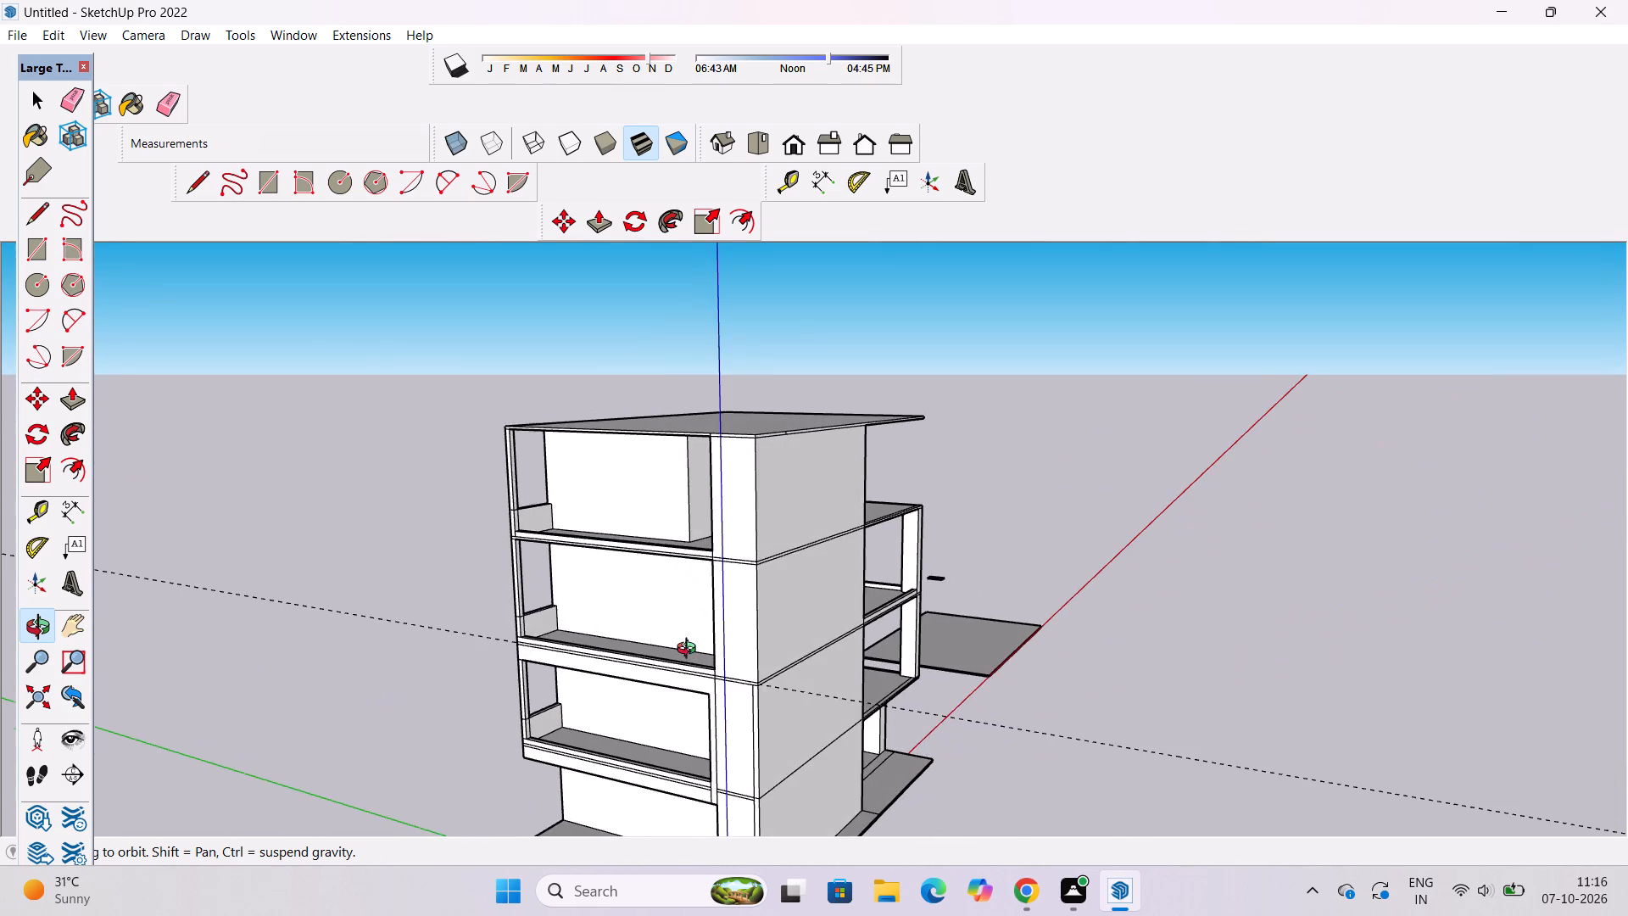
pyautogui.scroll(9, 690, 651)
pyautogui.keyDown('shift'); pyautogui.moveTo(665, 672); pyautogui.dragTo(669, 537); pyautogui.keyUp('shift')
pyautogui.scroll(-5, 647, 517)
pyautogui.moveTo(675, 573); pyautogui.dragTo(828, 539)
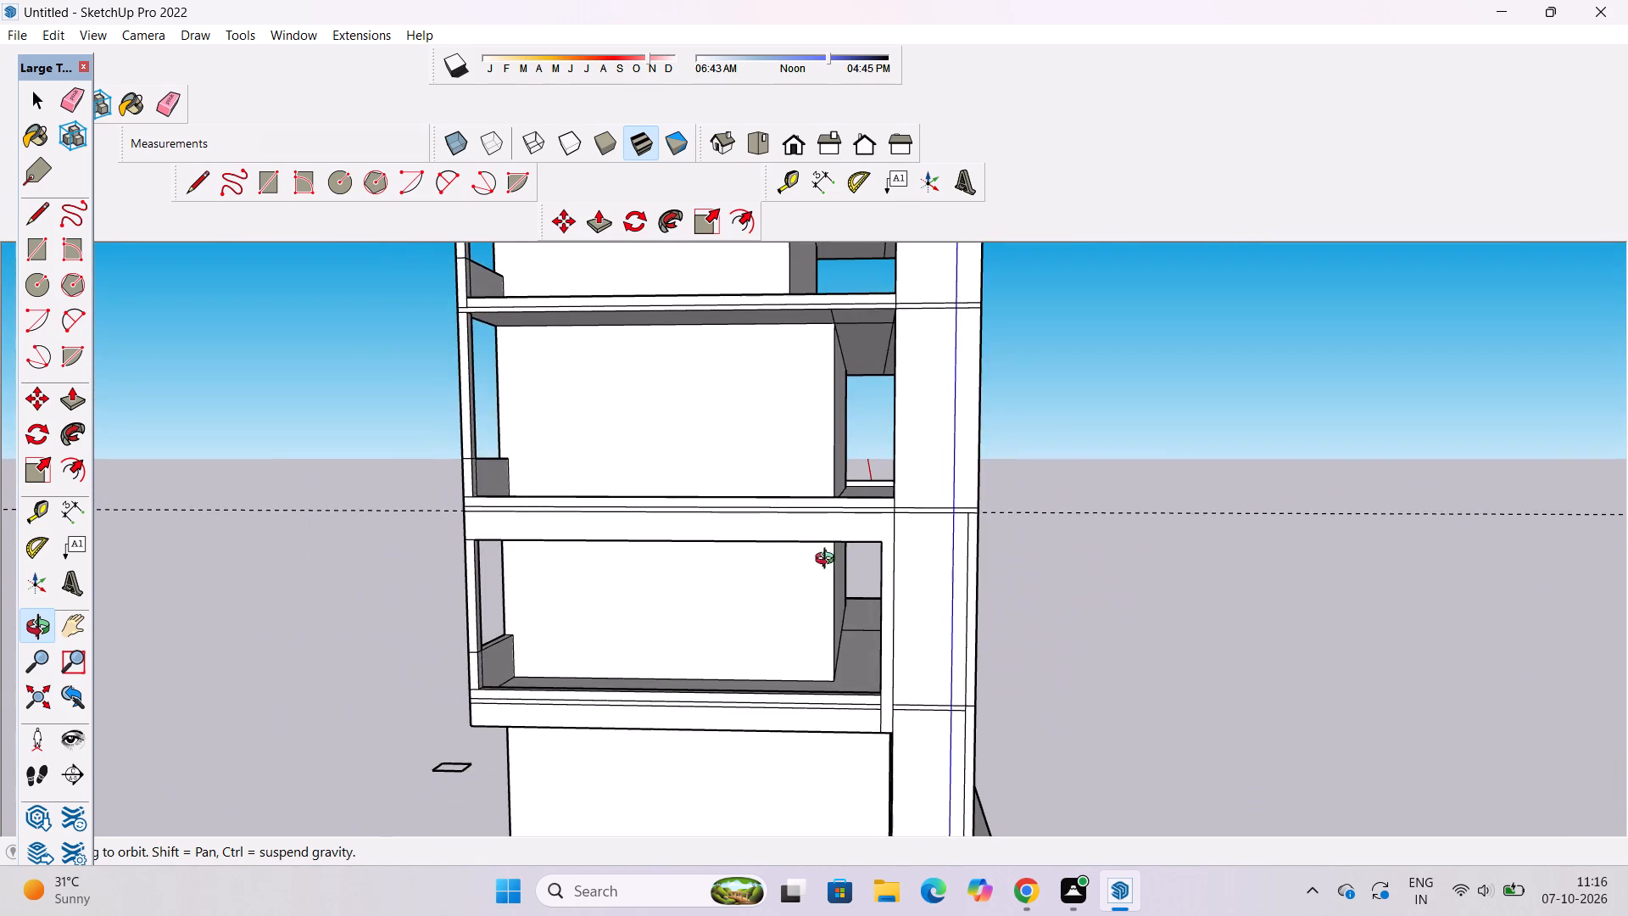
pyautogui.scroll(4, 856, 628)
pyautogui.moveTo(858, 633); pyautogui.dragTo(870, 545)
pyautogui.scroll(-4, 867, 550)
pyautogui.moveTo(867, 606); pyautogui.dragTo(877, 651)
pyautogui.scroll(2, 865, 665)
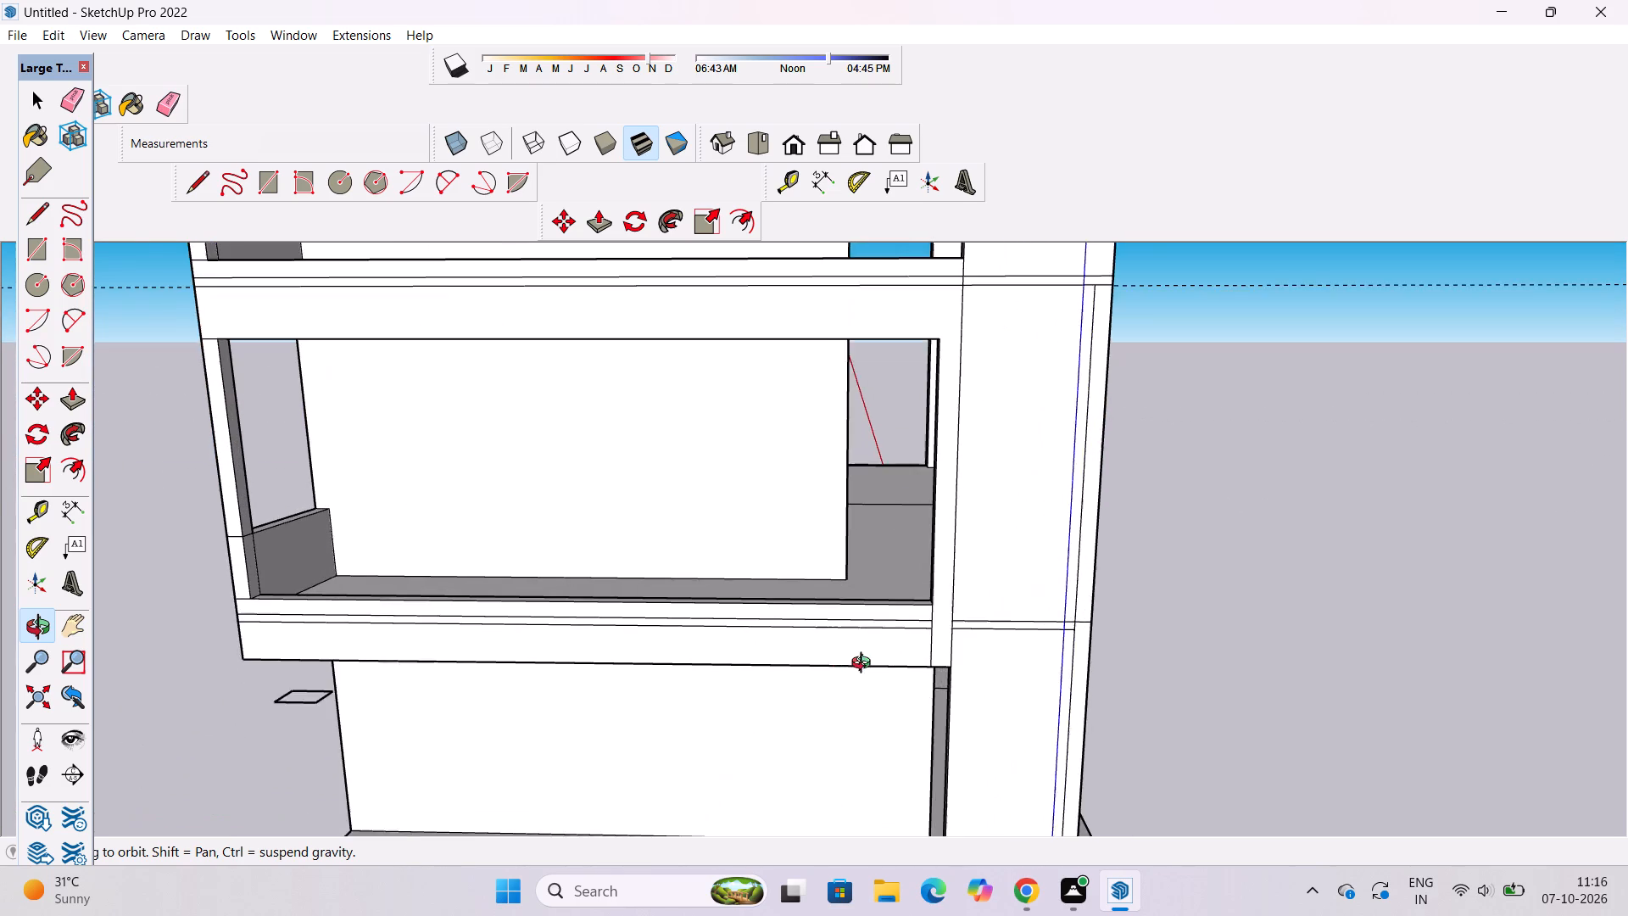
# Erase the upper of the two long horizontal lines on the front face of the lowest balcony's edge beam.
pyautogui.scroll(4, 865, 665)
pyautogui.keyDown('shift'); pyautogui.moveTo(665, 660); pyautogui.dragTo(731, 640); pyautogui.keyUp('shift')
pyautogui.moveTo(731, 640); pyautogui.dragTo(802, 623)
pyautogui.keyDown('shift'); pyautogui.click(677, 629); pyautogui.keyUp('shift')
pyautogui.moveTo(677, 629); pyautogui.dragTo(738, 631)
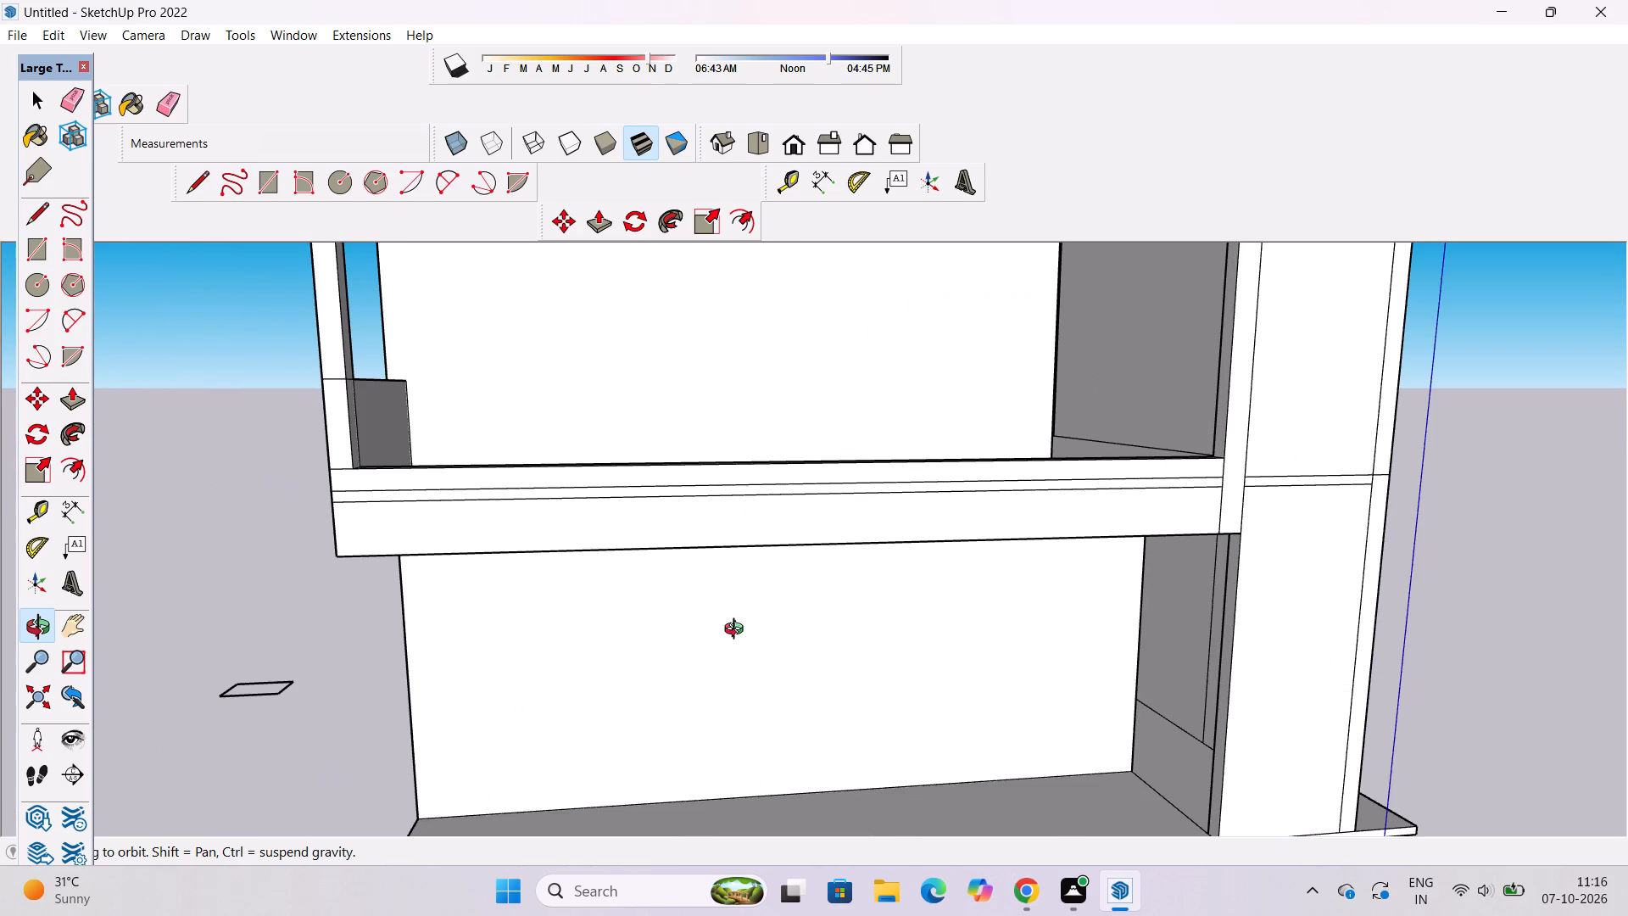
pyautogui.keyDown('shift'); pyautogui.moveTo(630, 606); pyautogui.dragTo(619, 660); pyautogui.keyUp('shift')
pyautogui.moveTo(728, 612); pyautogui.dragTo(690, 623)
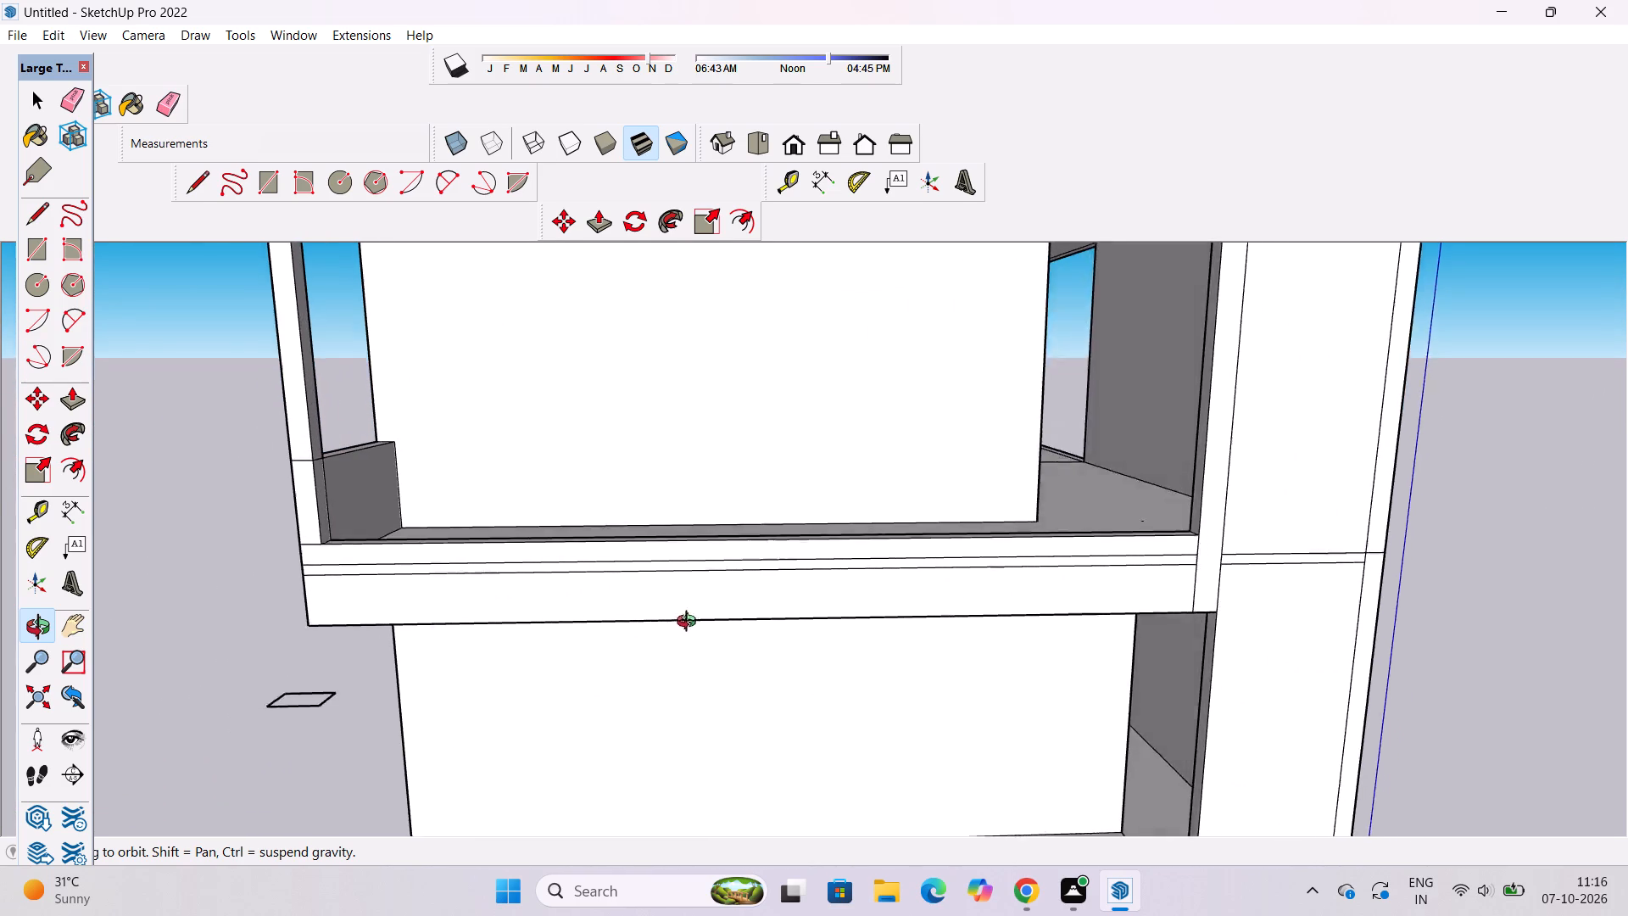
pyautogui.moveTo(690, 623); pyautogui.dragTo(644, 632)
pyautogui.scroll(2, 655, 628)
pyautogui.keyDown('shift'); pyautogui.moveTo(656, 628); pyautogui.dragTo(657, 640); pyautogui.keyUp('shift')
pyautogui.keyDown('shift'); pyautogui.moveTo(657, 640); pyautogui.dragTo(656, 656); pyautogui.keyUp('shift')
pyautogui.click(656, 656)
pyautogui.press('e')
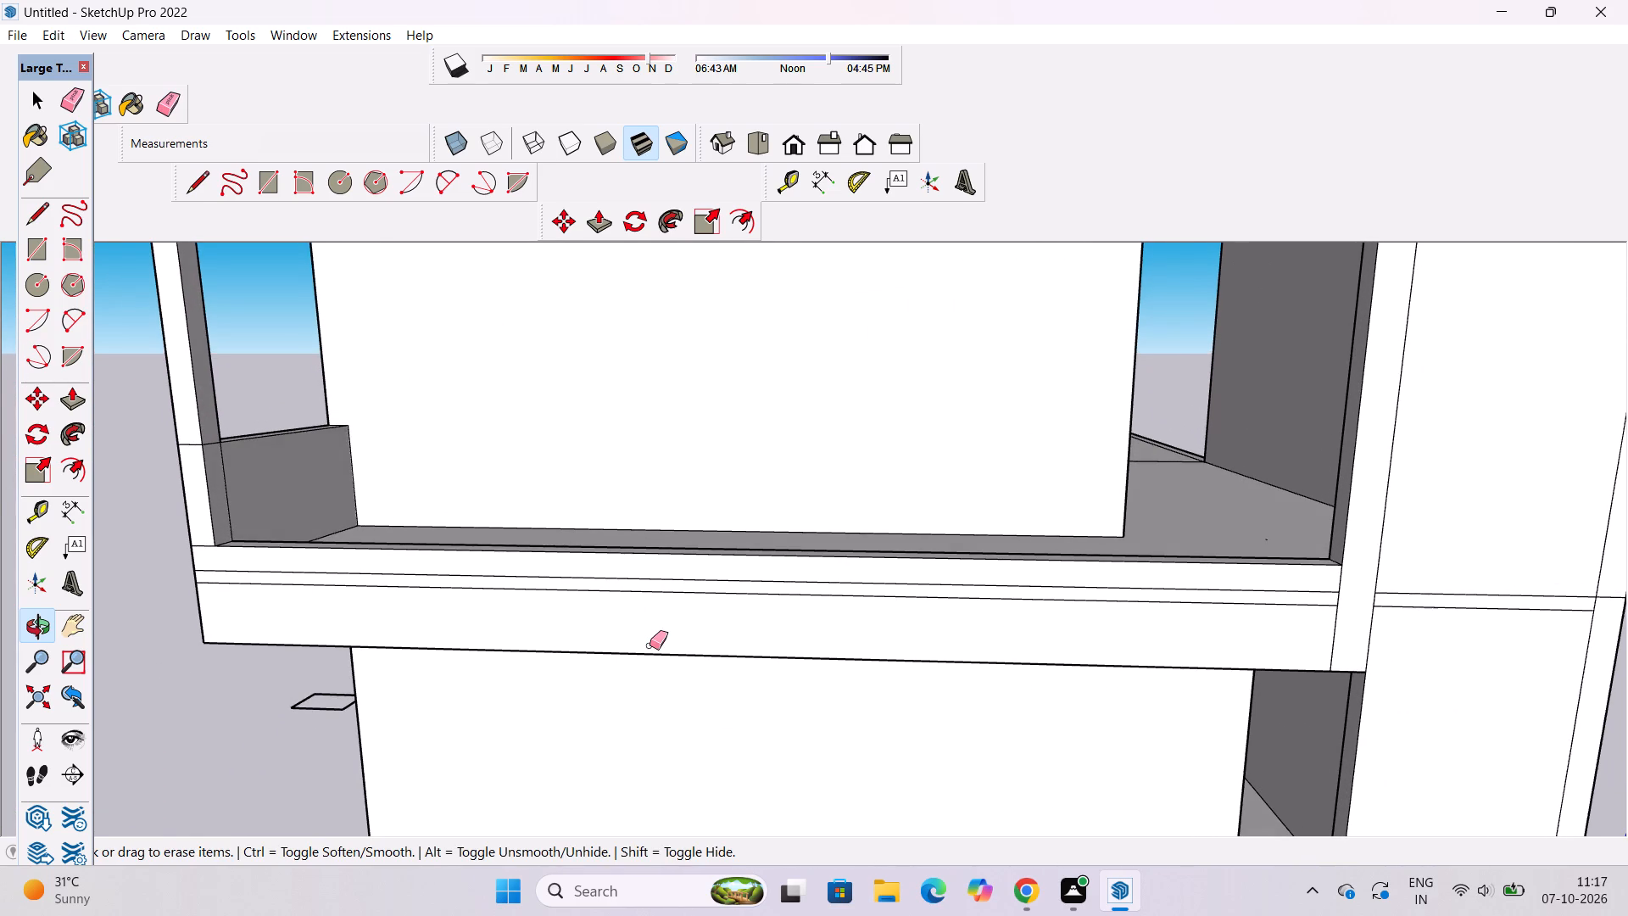
pyautogui.click(604, 576)
pyautogui.doubleClick(604, 576)
pyautogui.press('space')
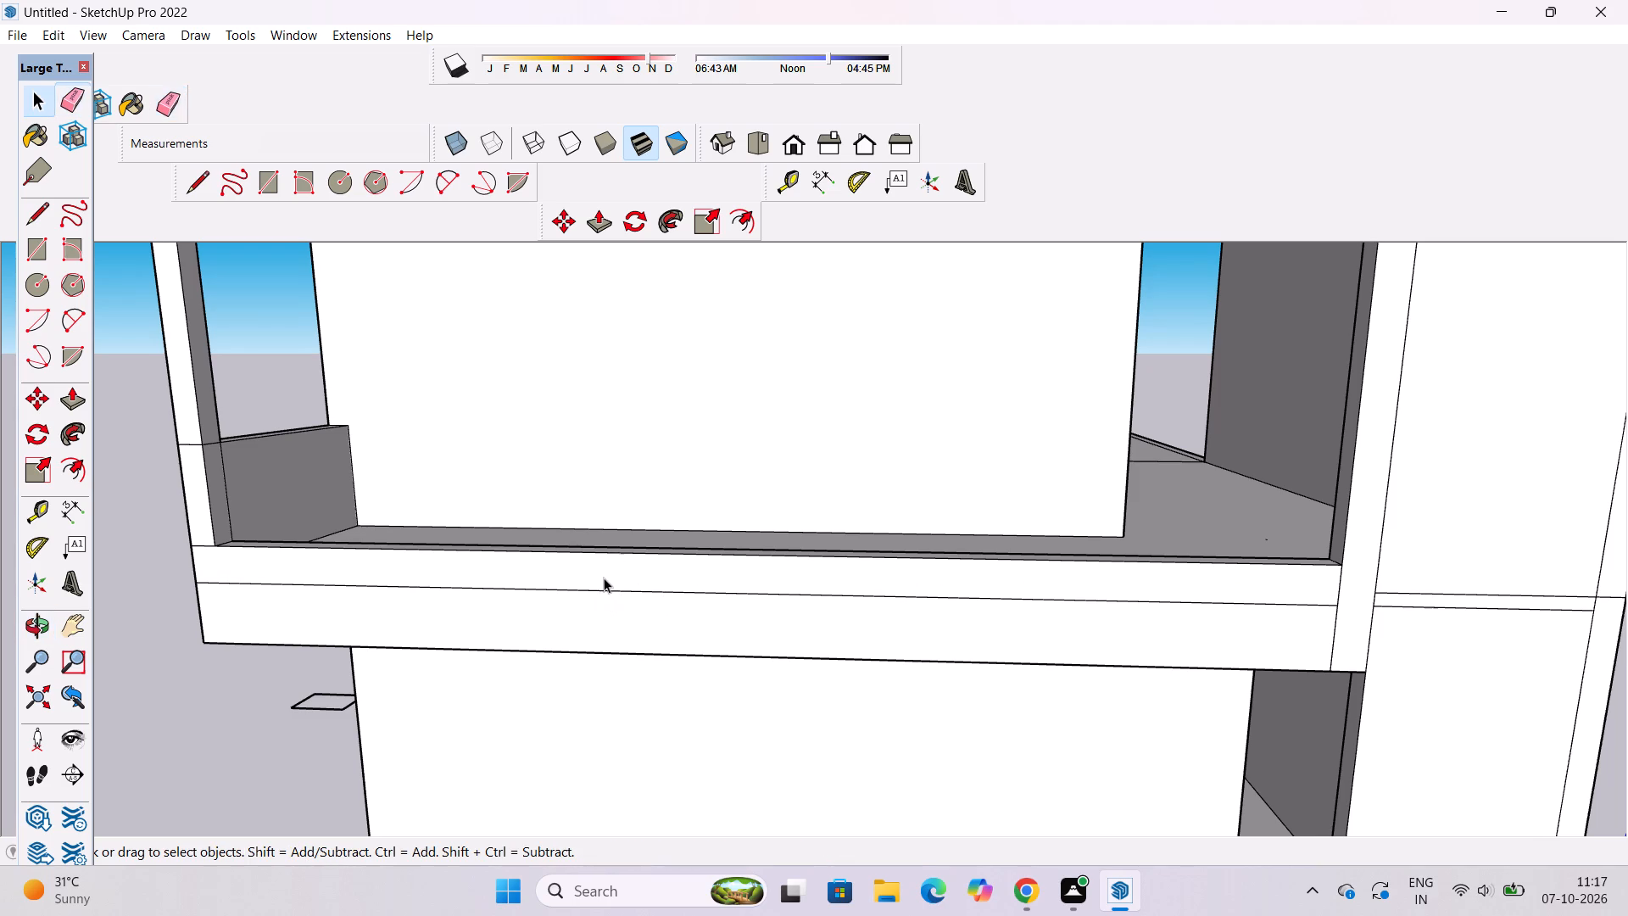
# Erase the short horizontal line at parapet height on the front face of the lowest balcony's corner post.
pyautogui.press('e')
pyautogui.scroll(5, 167, 440)
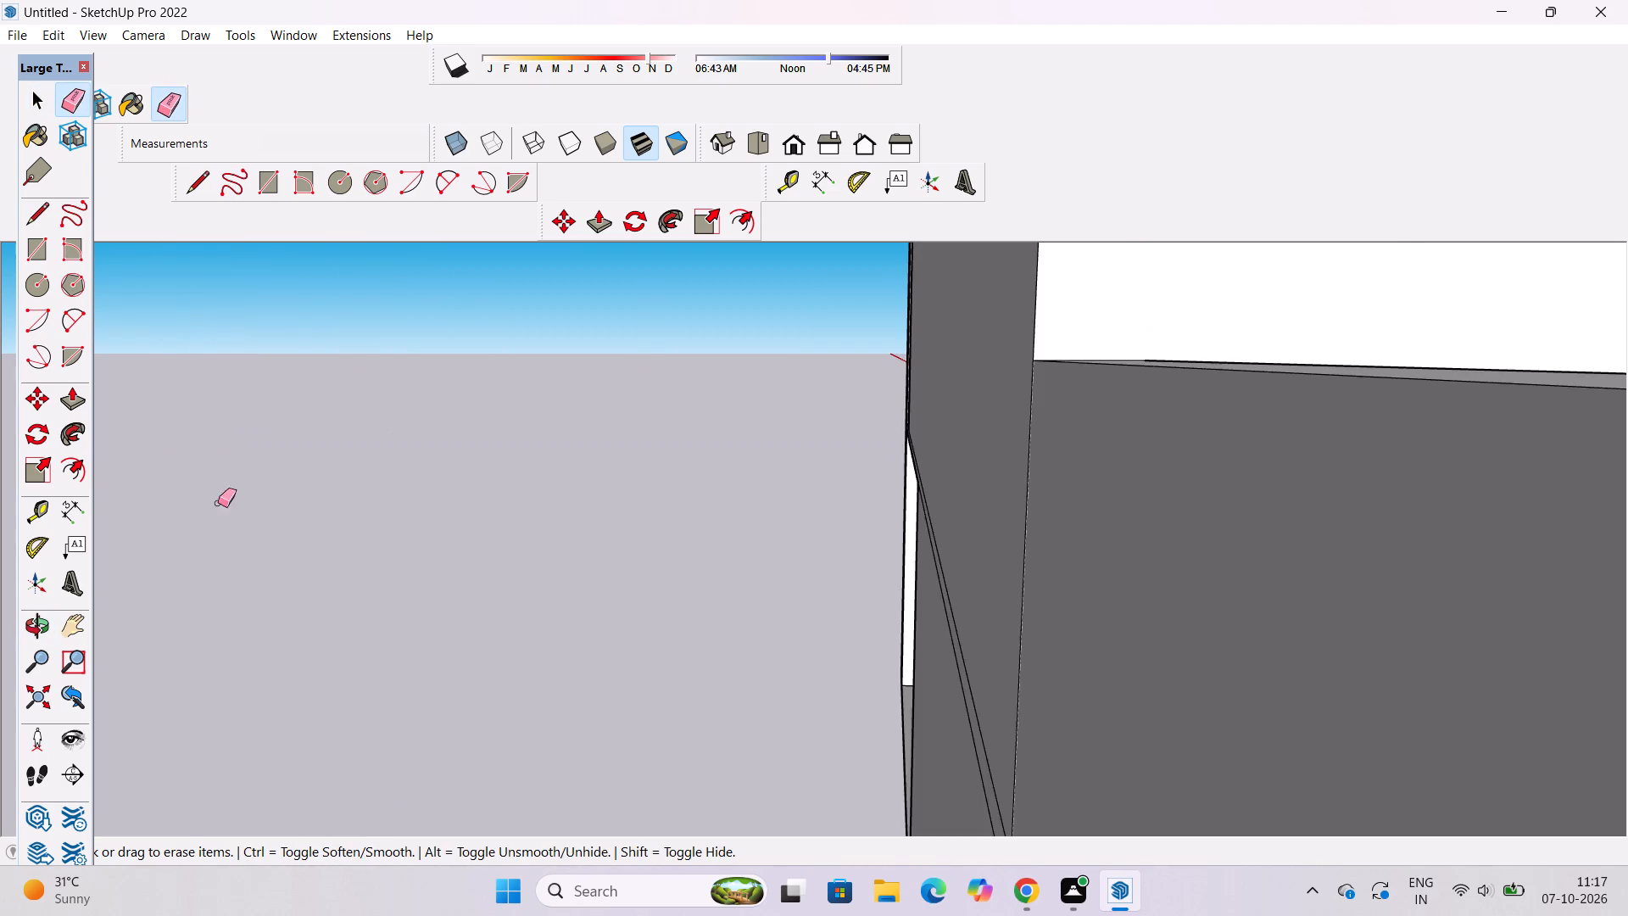
pyautogui.scroll(-3, 174, 467)
pyautogui.scroll(1, 192, 476)
pyautogui.moveTo(243, 466); pyautogui.dragTo(242, 485)
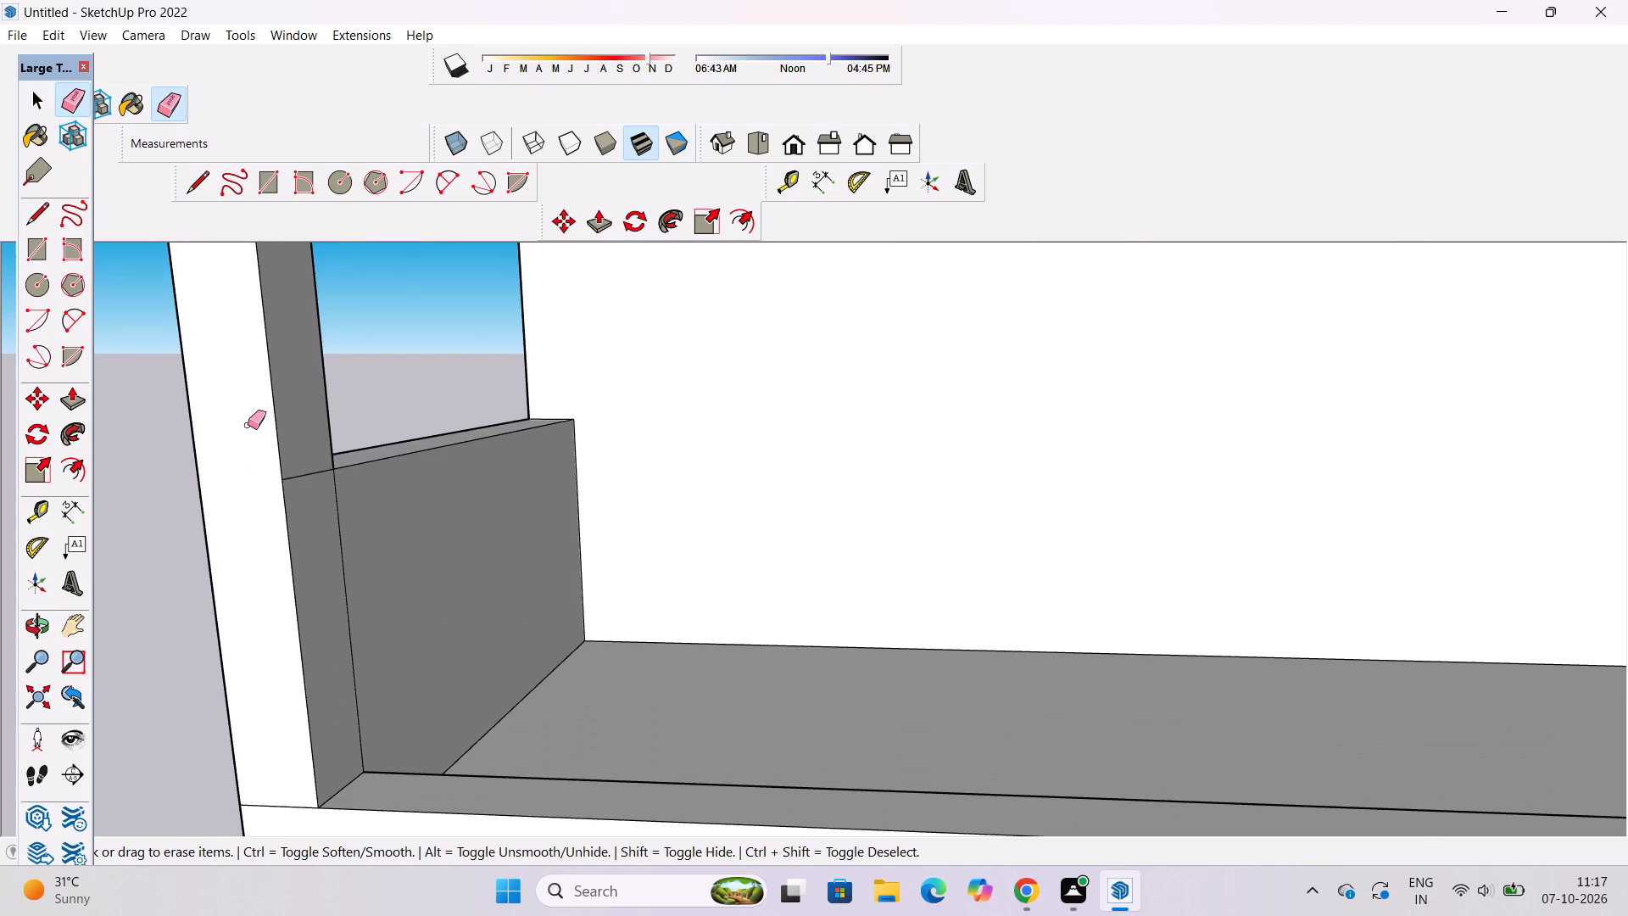
pyautogui.scroll(-6, 248, 422)
pyautogui.scroll(5, 267, 680)
pyautogui.scroll(-5, 212, 610)
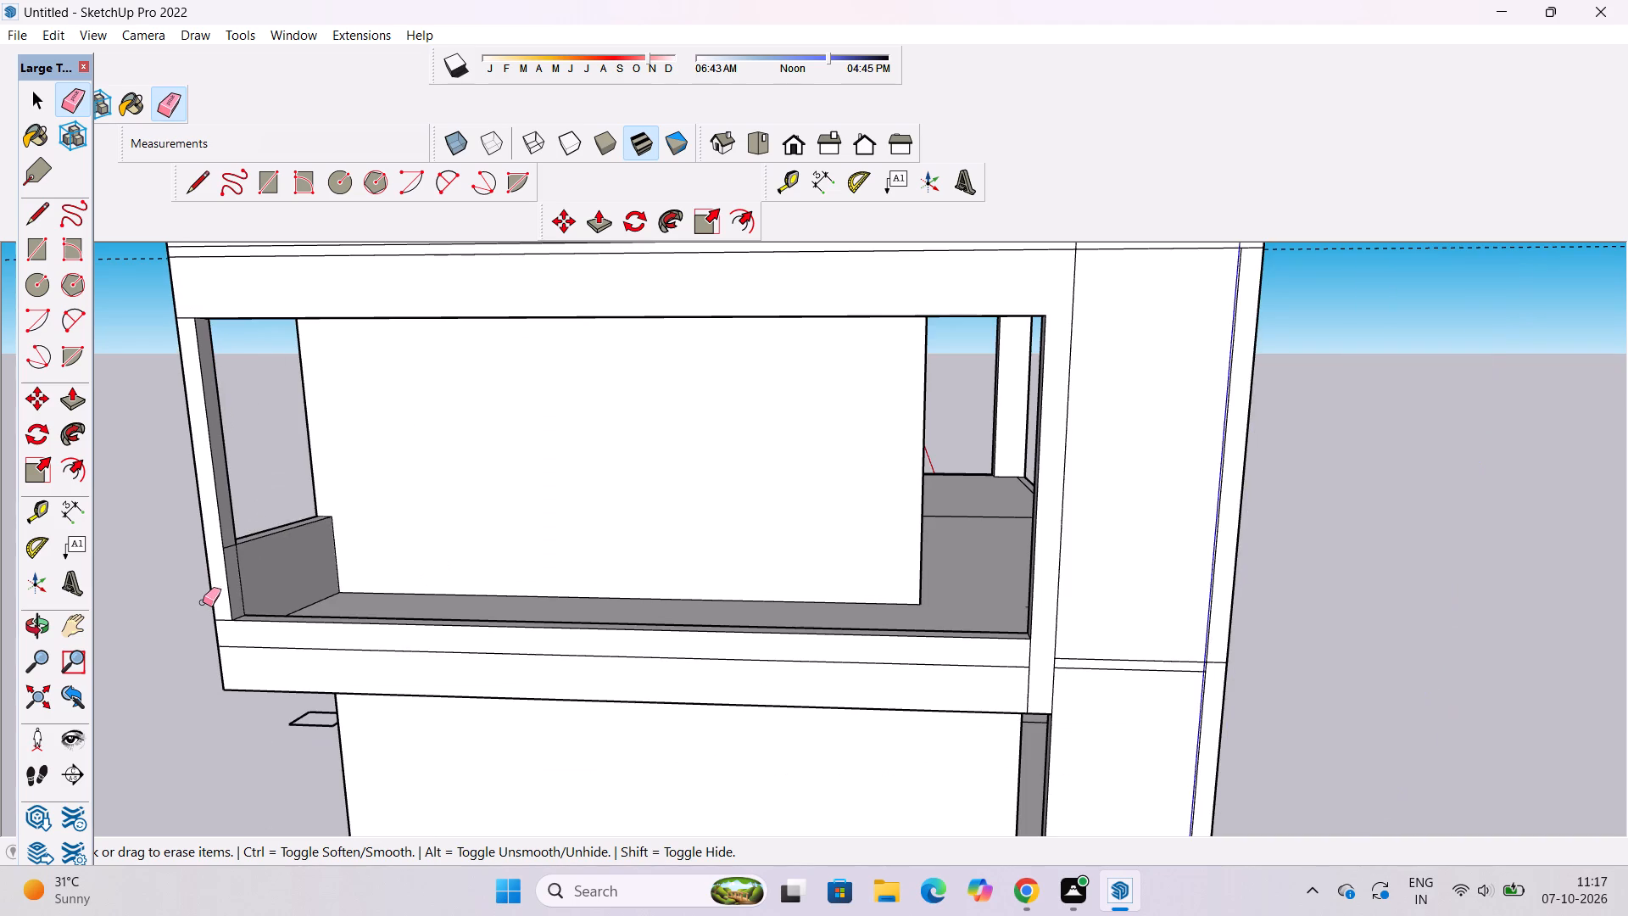
# Erase the upper of the two long horizontal lines on the front face of the middle balcony's edge beam.
pyautogui.press('space')
pyautogui.press('o')
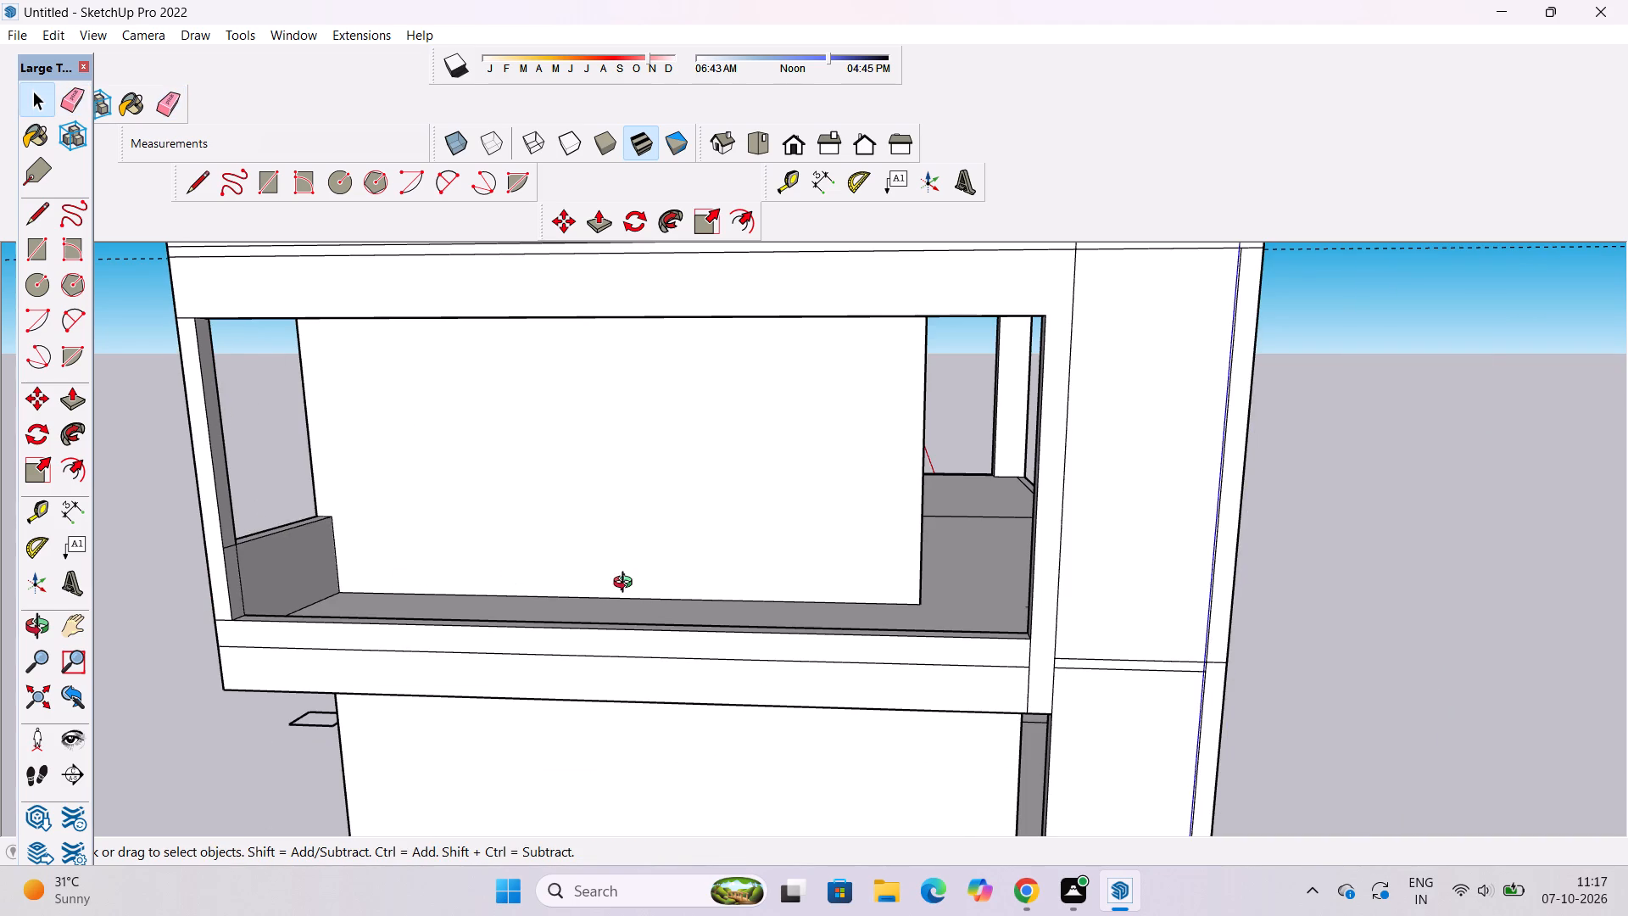
pyautogui.scroll(-2, 631, 589)
pyautogui.keyDown('shift'); pyautogui.moveTo(631, 589); pyautogui.dragTo(646, 671); pyautogui.keyUp('shift')
pyautogui.keyDown('shift'); pyautogui.moveTo(762, 542); pyautogui.dragTo(755, 670); pyautogui.keyUp('shift')
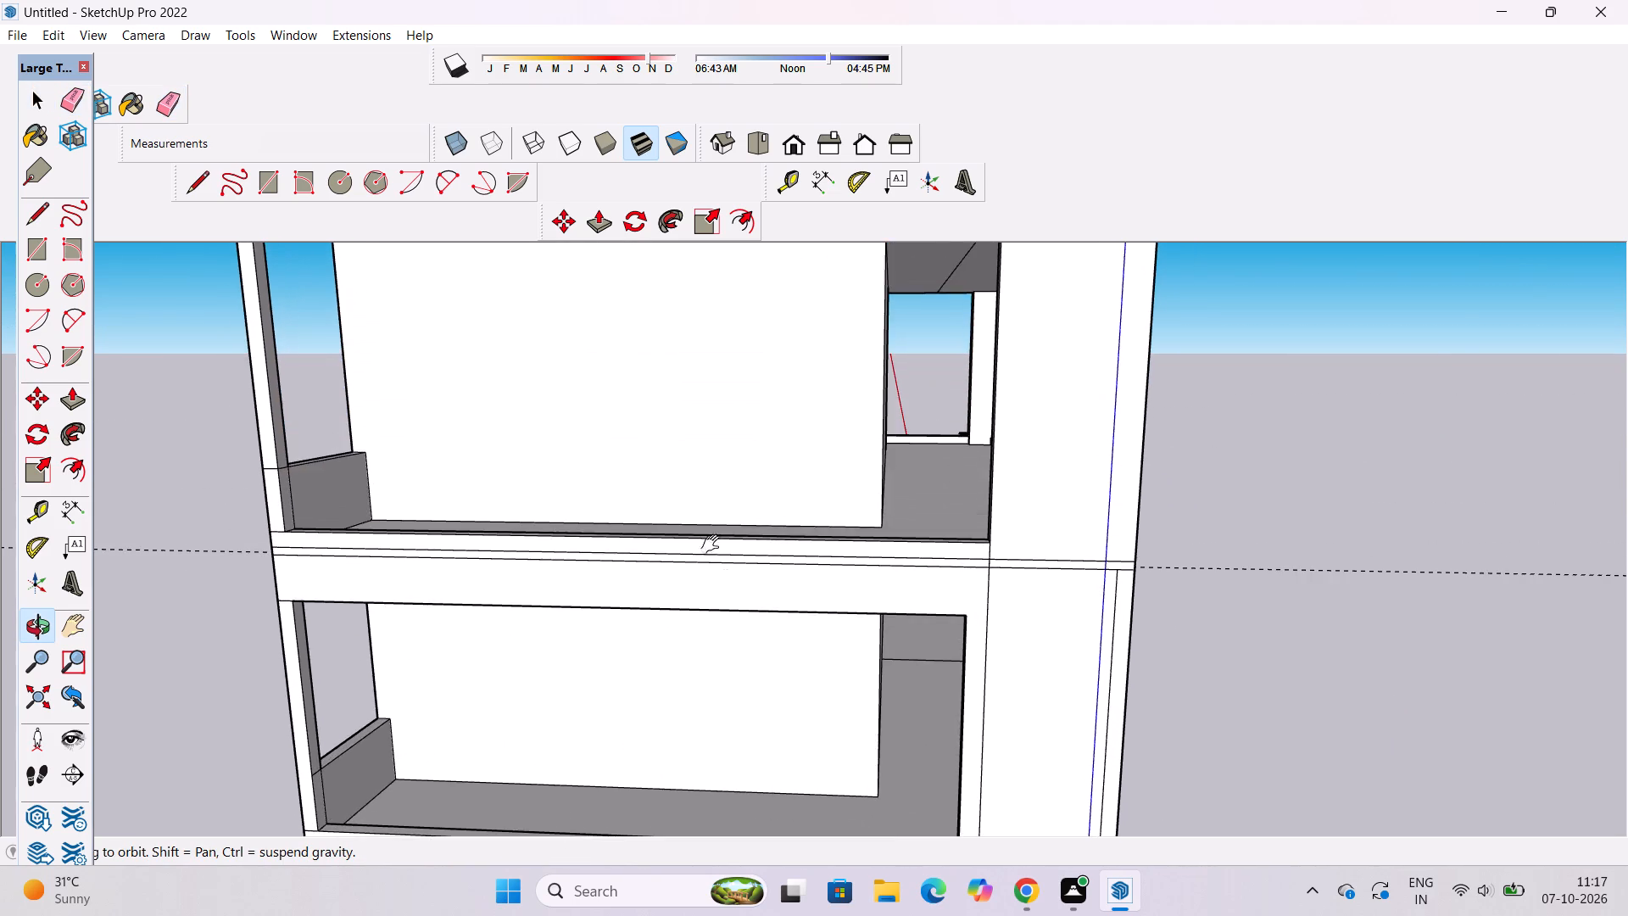
pyautogui.keyDown('shift'); pyautogui.scroll(4, 714, 545); pyautogui.keyUp('shift')
pyautogui.keyDown('shift'); pyautogui.moveTo(676, 581); pyautogui.dragTo(783, 584); pyautogui.keyUp('shift')
pyautogui.press('e')
pyautogui.doubleClick(714, 586)
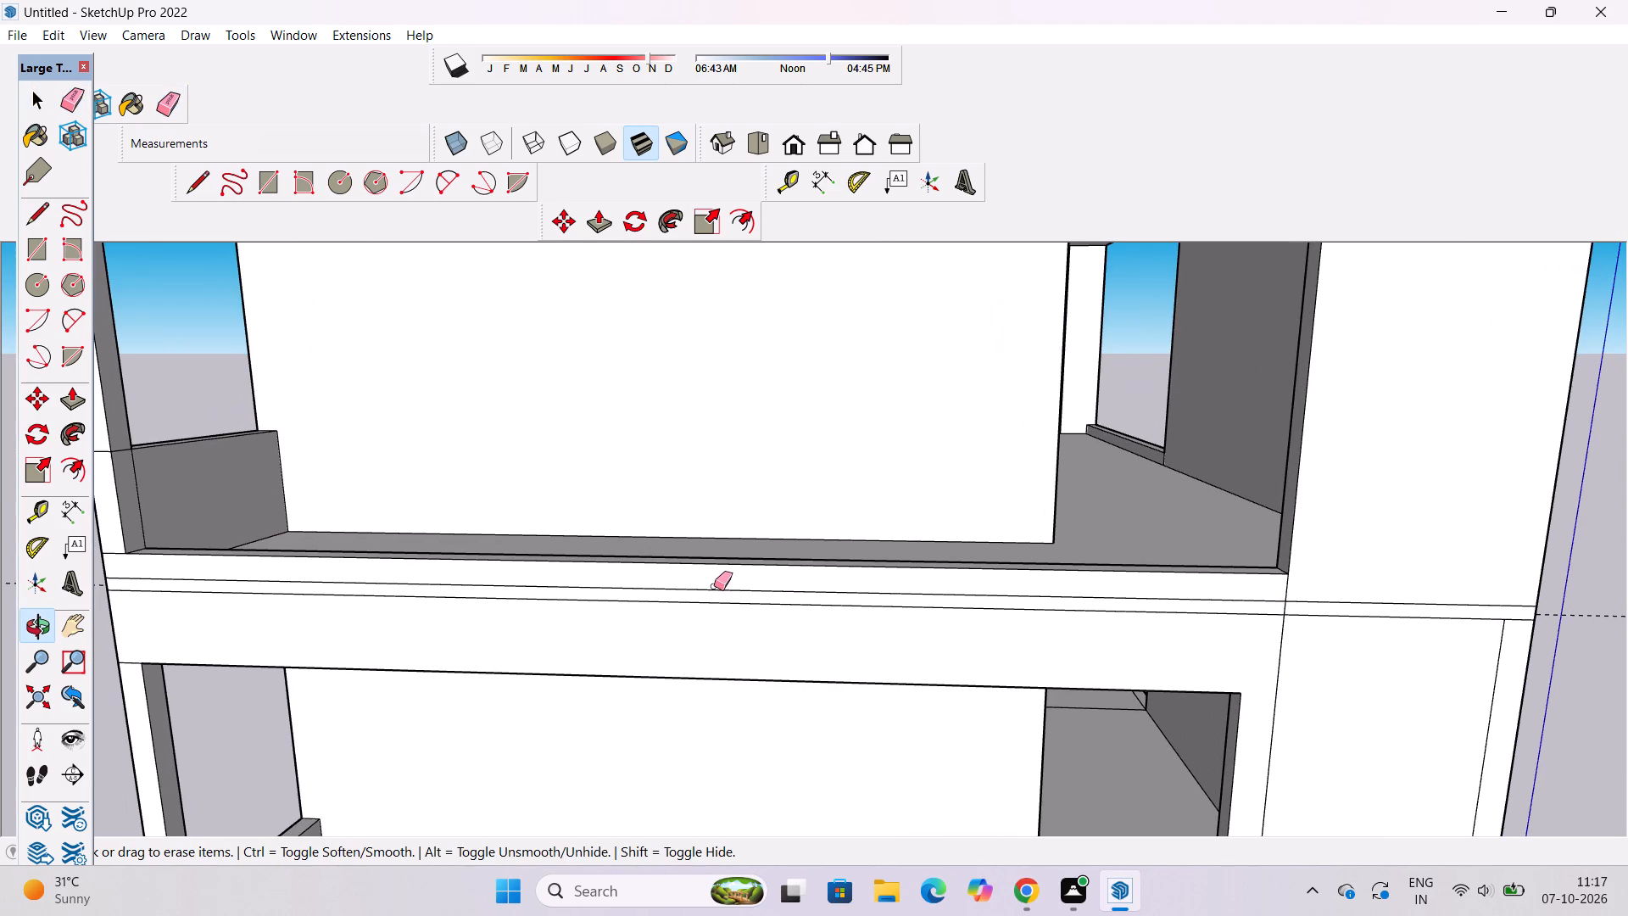
pyautogui.press('space')
# Erase the two horizontal lines crossing the end wall's front face at the middle balcony's floor level.
pyautogui.scroll(-5, 382, 557)
pyautogui.write('re')
pyautogui.moveTo(990, 545); pyautogui.dragTo(1006, 606)
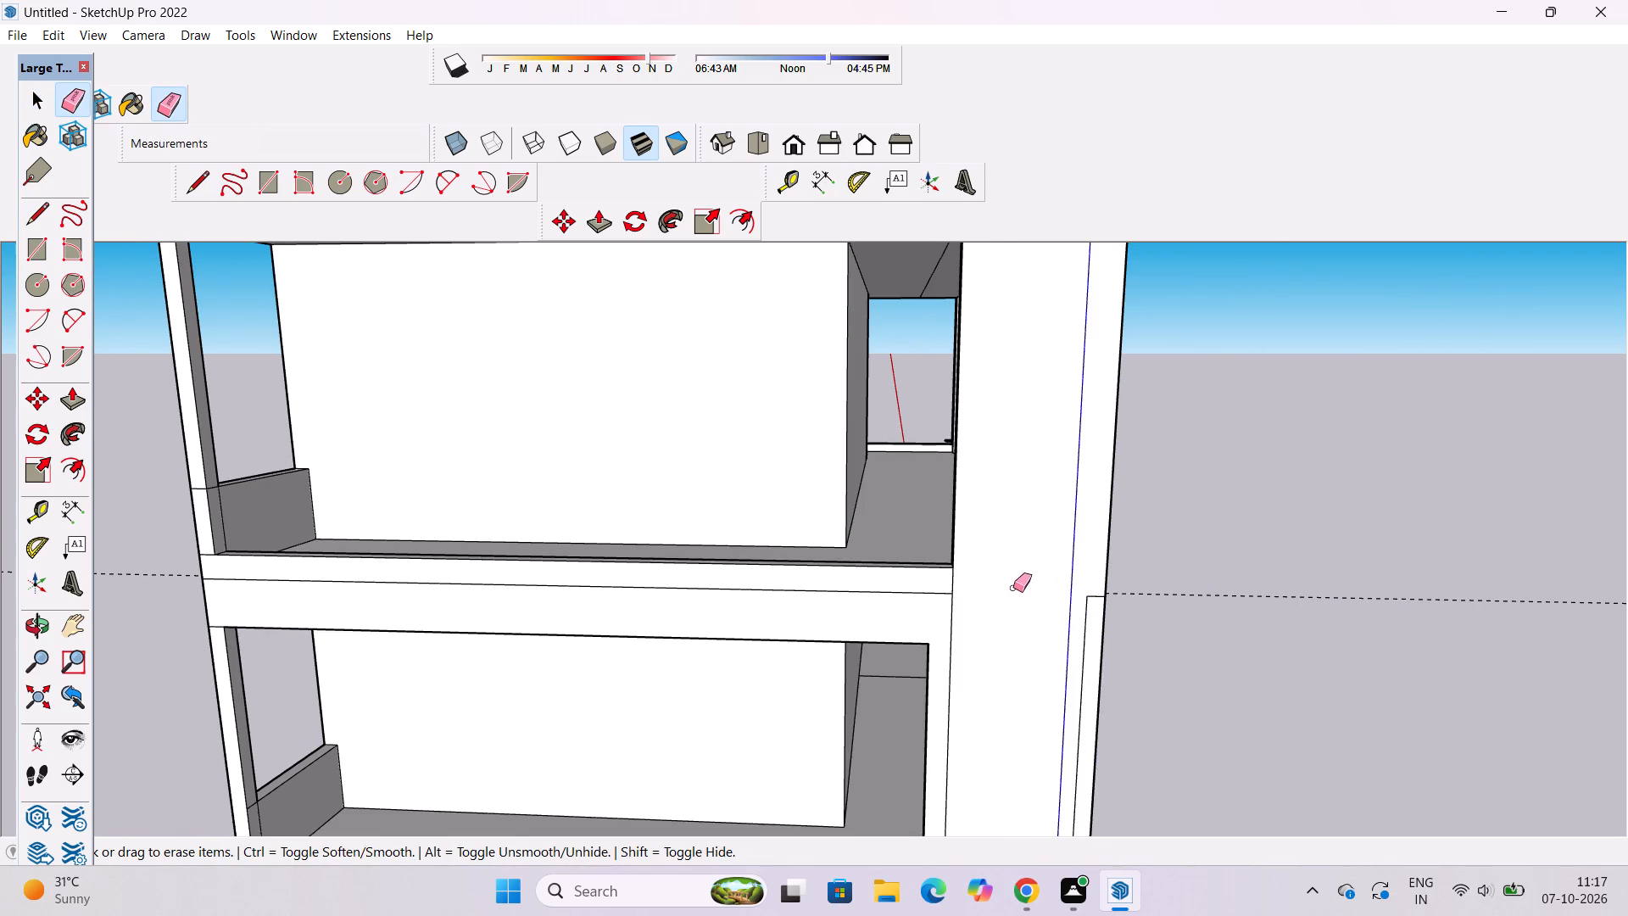
# Examine the balcony fronts, end wall and slab undersides across the floors for leftover edge lines.
pyautogui.press('o')
pyautogui.scroll(-6, 836, 577)
pyautogui.moveTo(948, 595); pyautogui.dragTo(790, 580)
pyautogui.scroll(1, 536, 561)
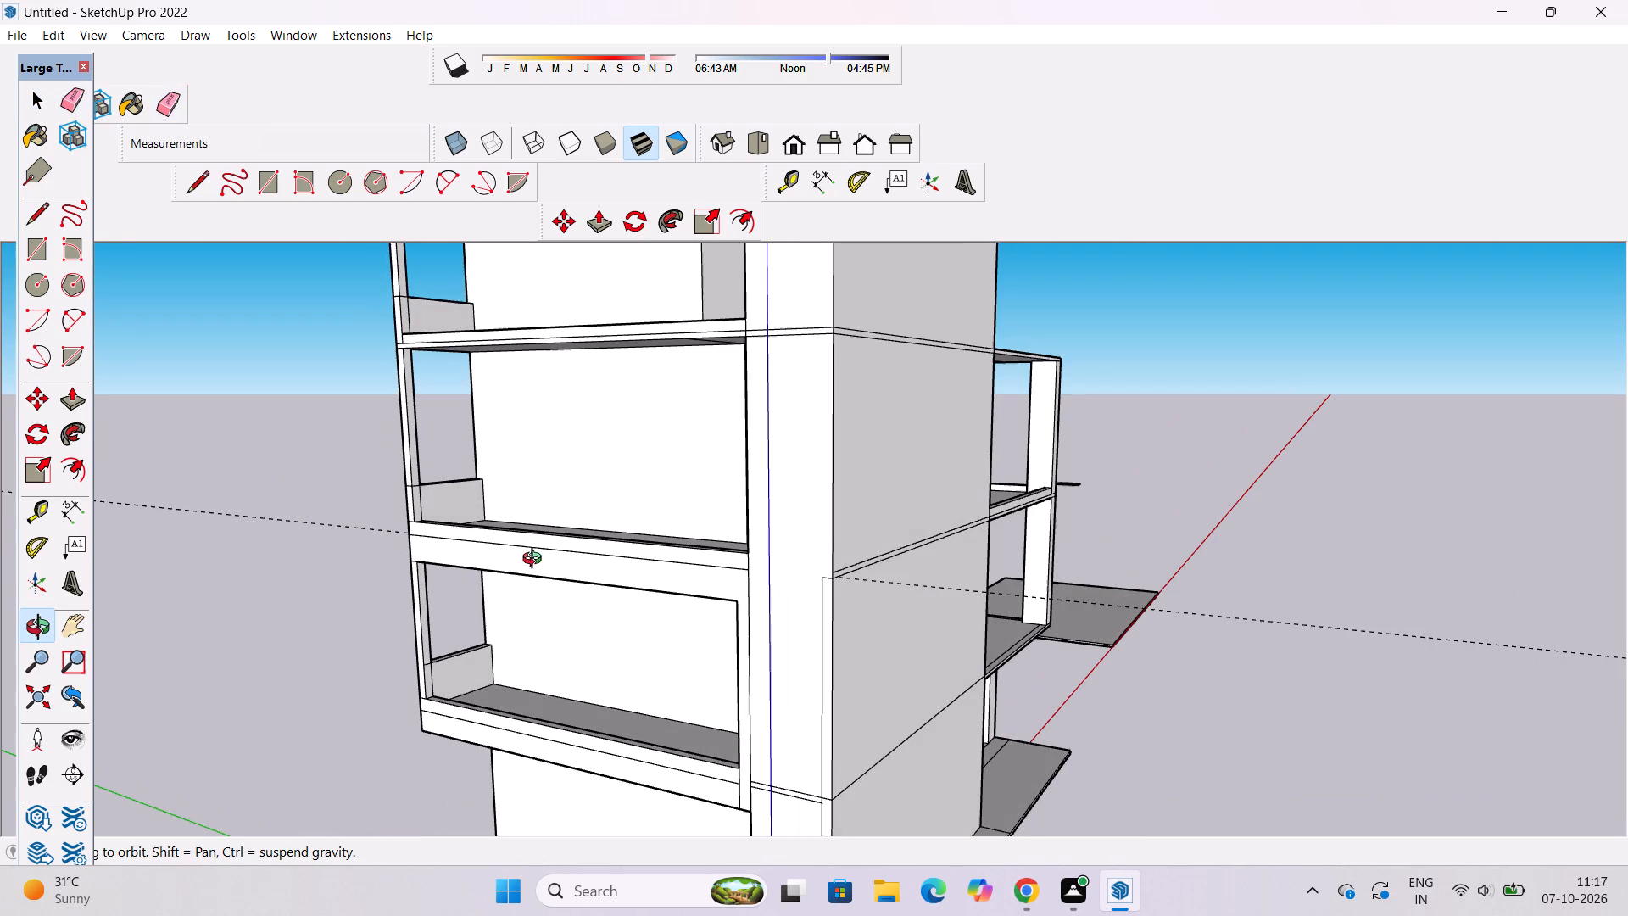
pyautogui.keyDown('shift'); pyautogui.moveTo(518, 578); pyautogui.dragTo(555, 616); pyautogui.keyUp('shift')
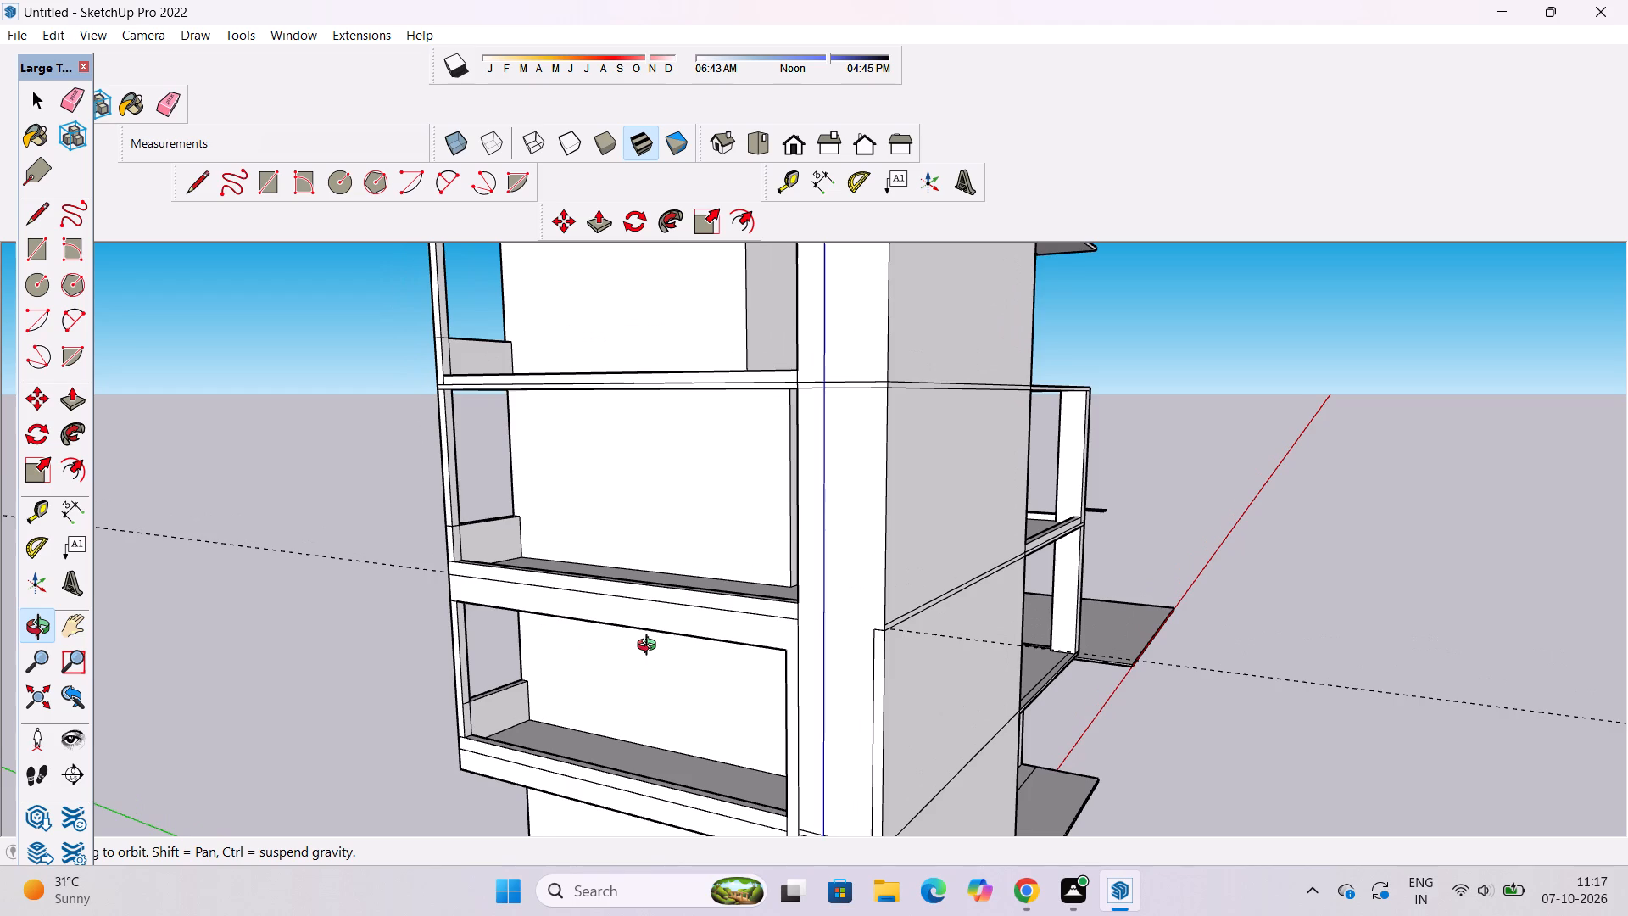
pyautogui.scroll(-1, 650, 647)
pyautogui.keyDown('shift'); pyautogui.moveTo(650, 647); pyautogui.dragTo(650, 697); pyautogui.keyUp('shift')
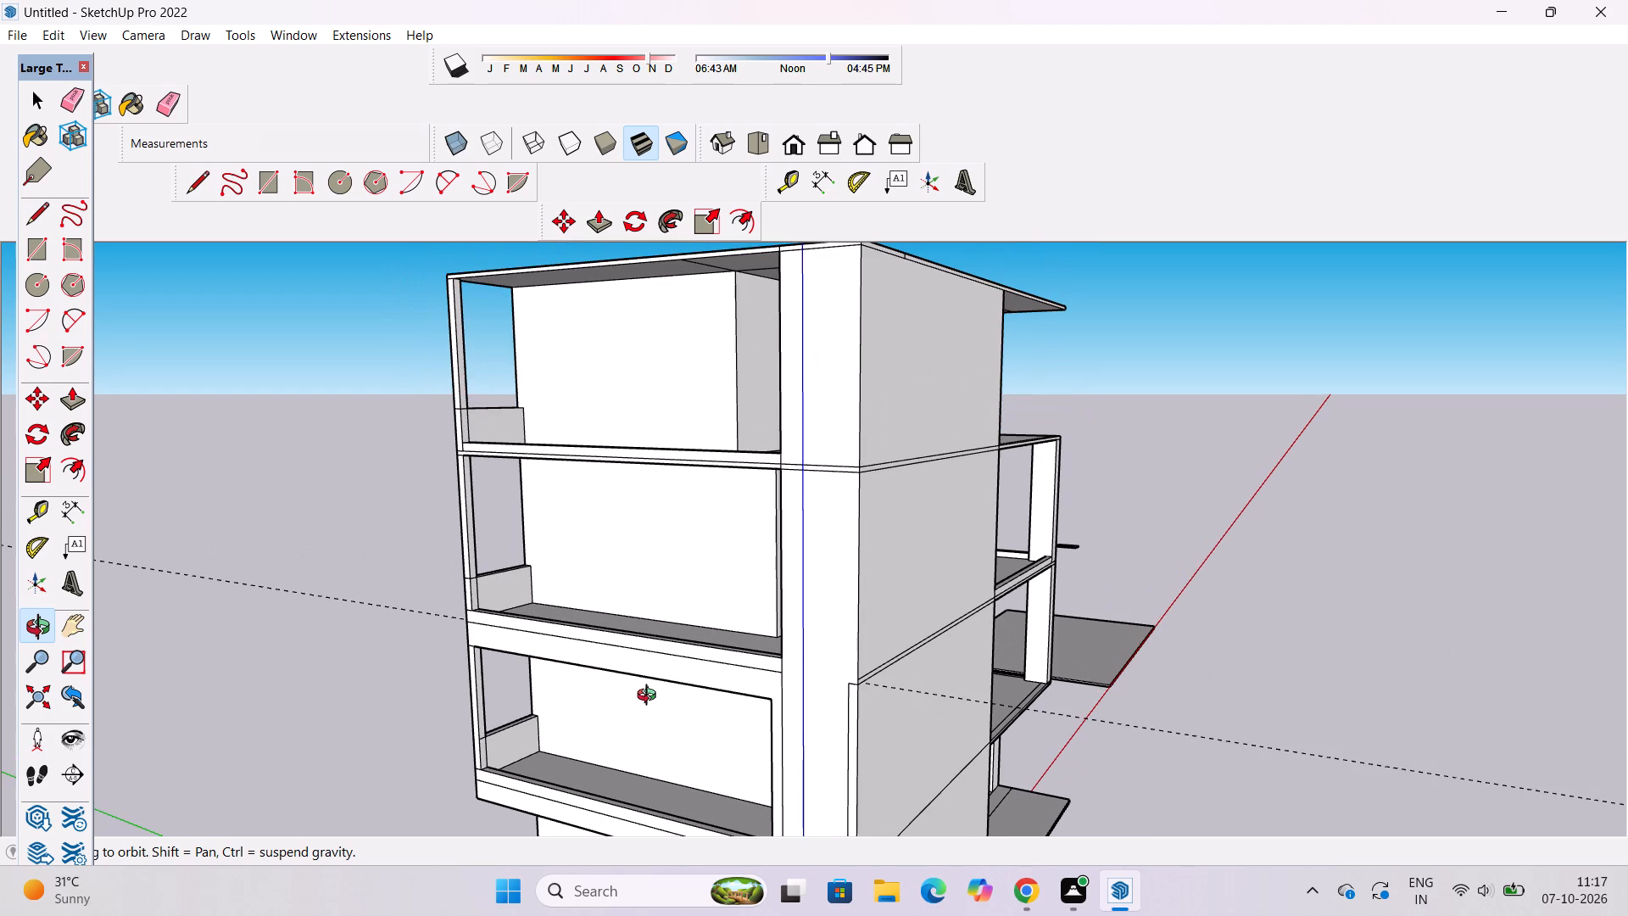
pyautogui.scroll(2, 650, 695)
pyautogui.keyDown('shift'); pyautogui.moveTo(650, 695); pyautogui.dragTo(647, 667); pyautogui.keyUp('shift')
pyautogui.scroll(-4, 647, 656)
pyautogui.moveTo(660, 556); pyautogui.dragTo(790, 635)
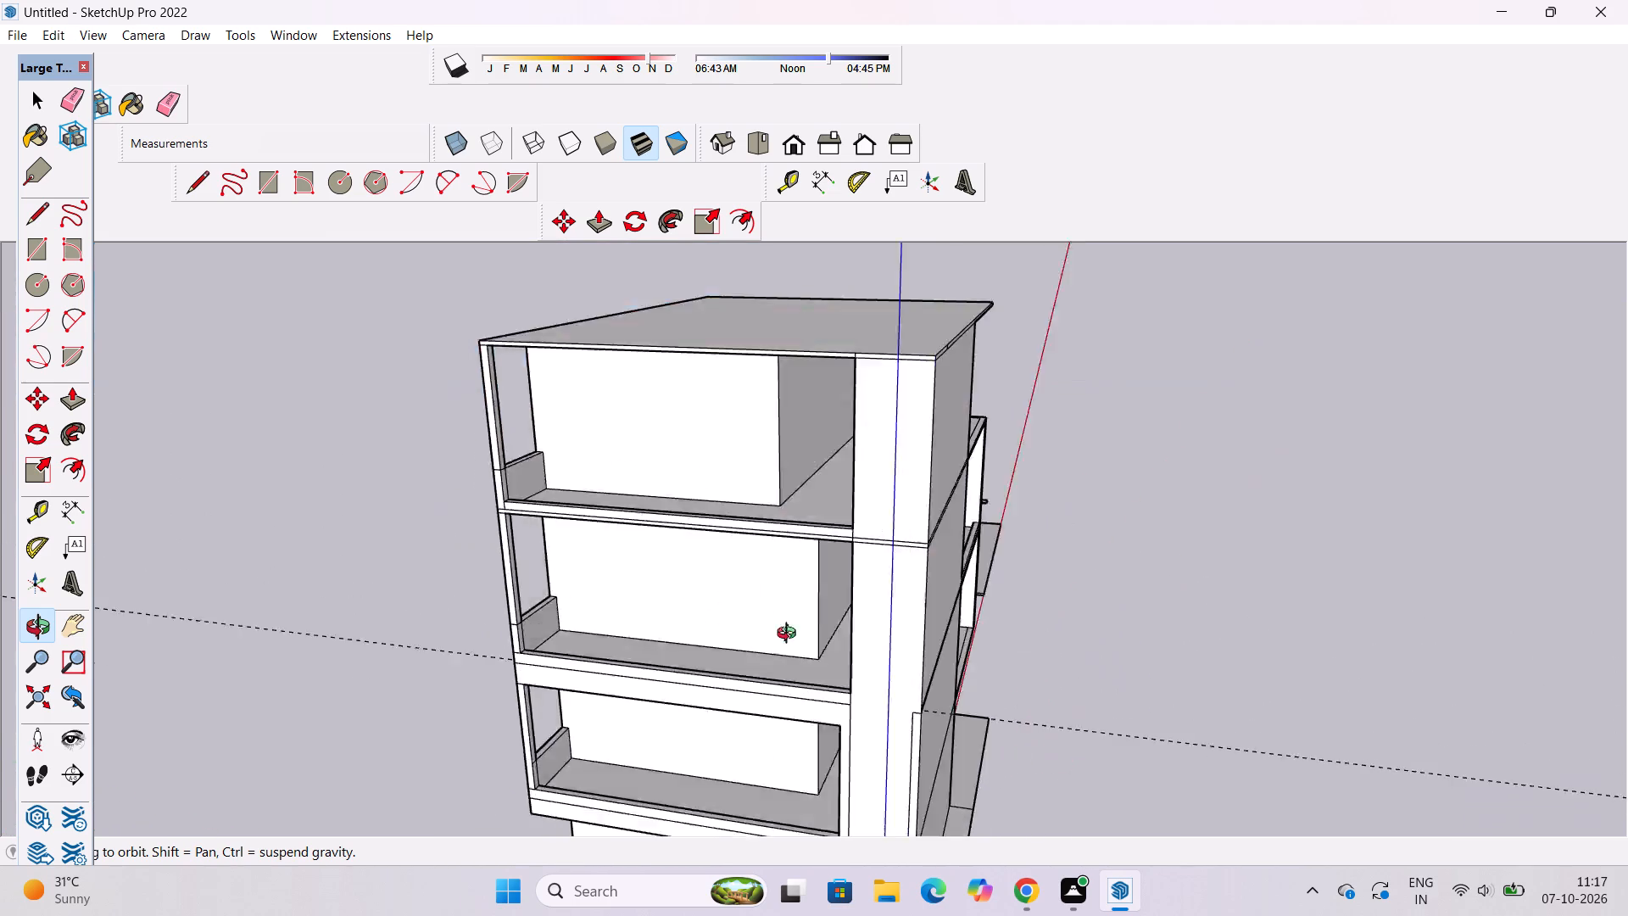
pyautogui.moveTo(790, 635); pyautogui.dragTo(899, 679)
pyautogui.scroll(3, 841, 659)
pyautogui.keyDown('shift'); pyautogui.moveTo(778, 661); pyautogui.dragTo(692, 723); pyautogui.keyUp('shift')
pyautogui.scroll(4, 737, 685)
pyautogui.moveTo(754, 699); pyautogui.dragTo(692, 514)
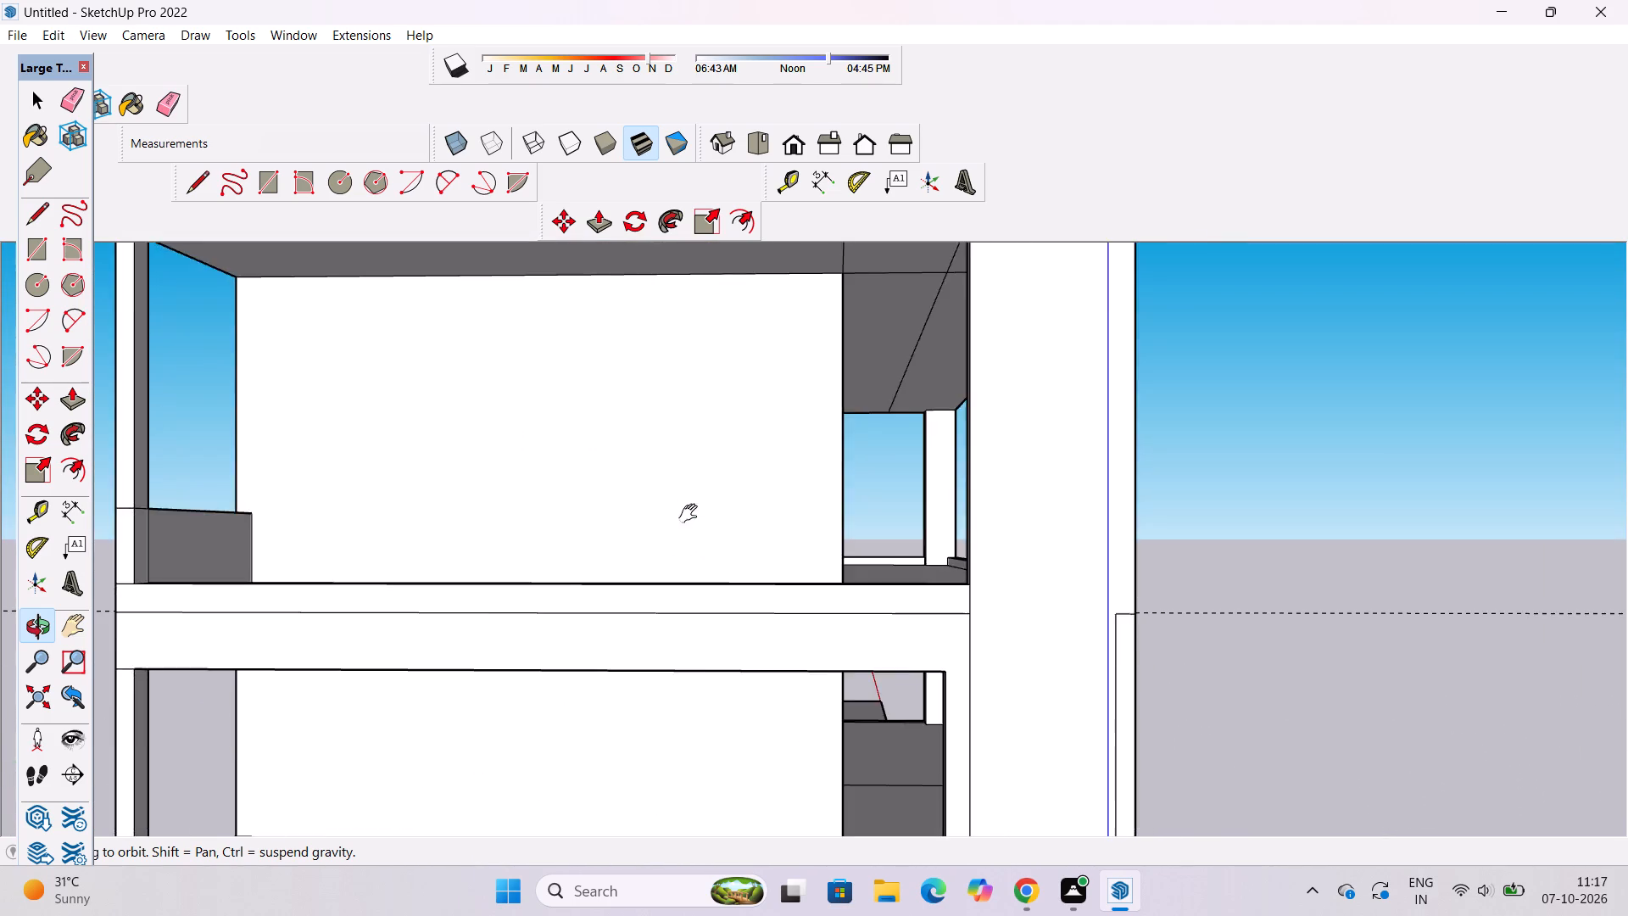
pyautogui.keyDown('shift'); pyautogui.moveTo(692, 513); pyautogui.dragTo(751, 877); pyautogui.keyUp('shift')
pyautogui.scroll(-5, 736, 816)
pyautogui.moveTo(731, 797); pyautogui.dragTo(706, 667)
pyautogui.scroll(9, 680, 558)
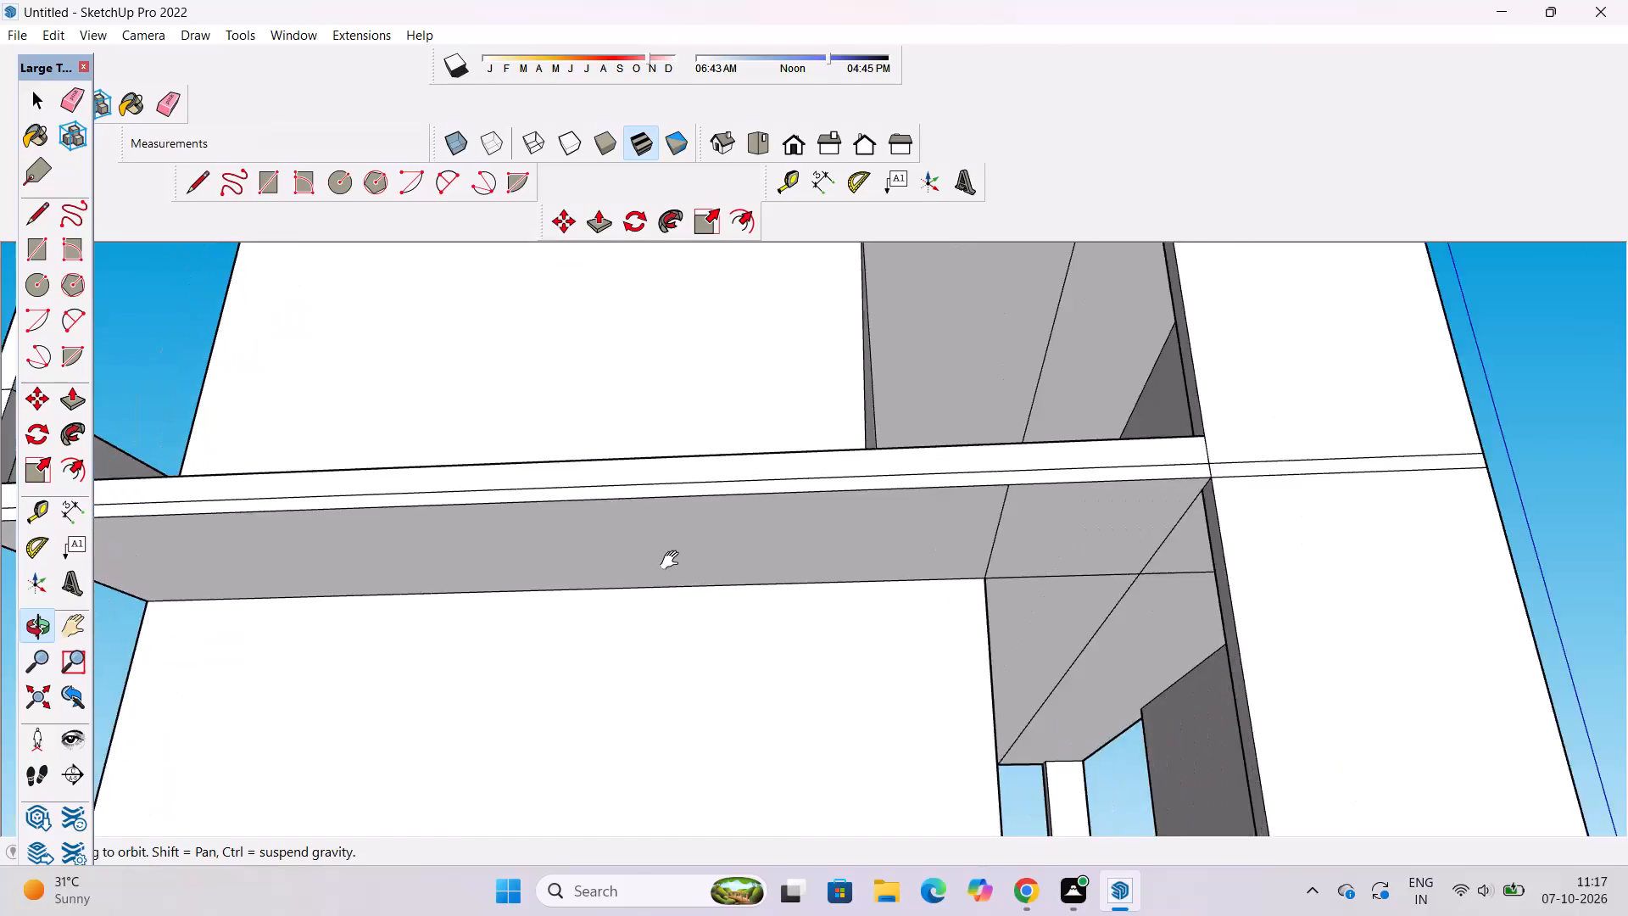
# Place a guide line 1.5' in from the front edge on the underside of the slab below the top storey.
pyautogui.keyDown('shift'); pyautogui.moveTo(673, 561); pyautogui.dragTo(779, 639); pyautogui.keyUp('shift')
pyautogui.moveTo(716, 678); pyautogui.dragTo(727, 641)
pyautogui.scroll(1, 655, 600)
pyautogui.keyDown('shift'); pyautogui.moveTo(655, 600); pyautogui.dragTo(855, 626); pyautogui.keyUp('shift')
pyautogui.moveTo(855, 626); pyautogui.dragTo(824, 584)
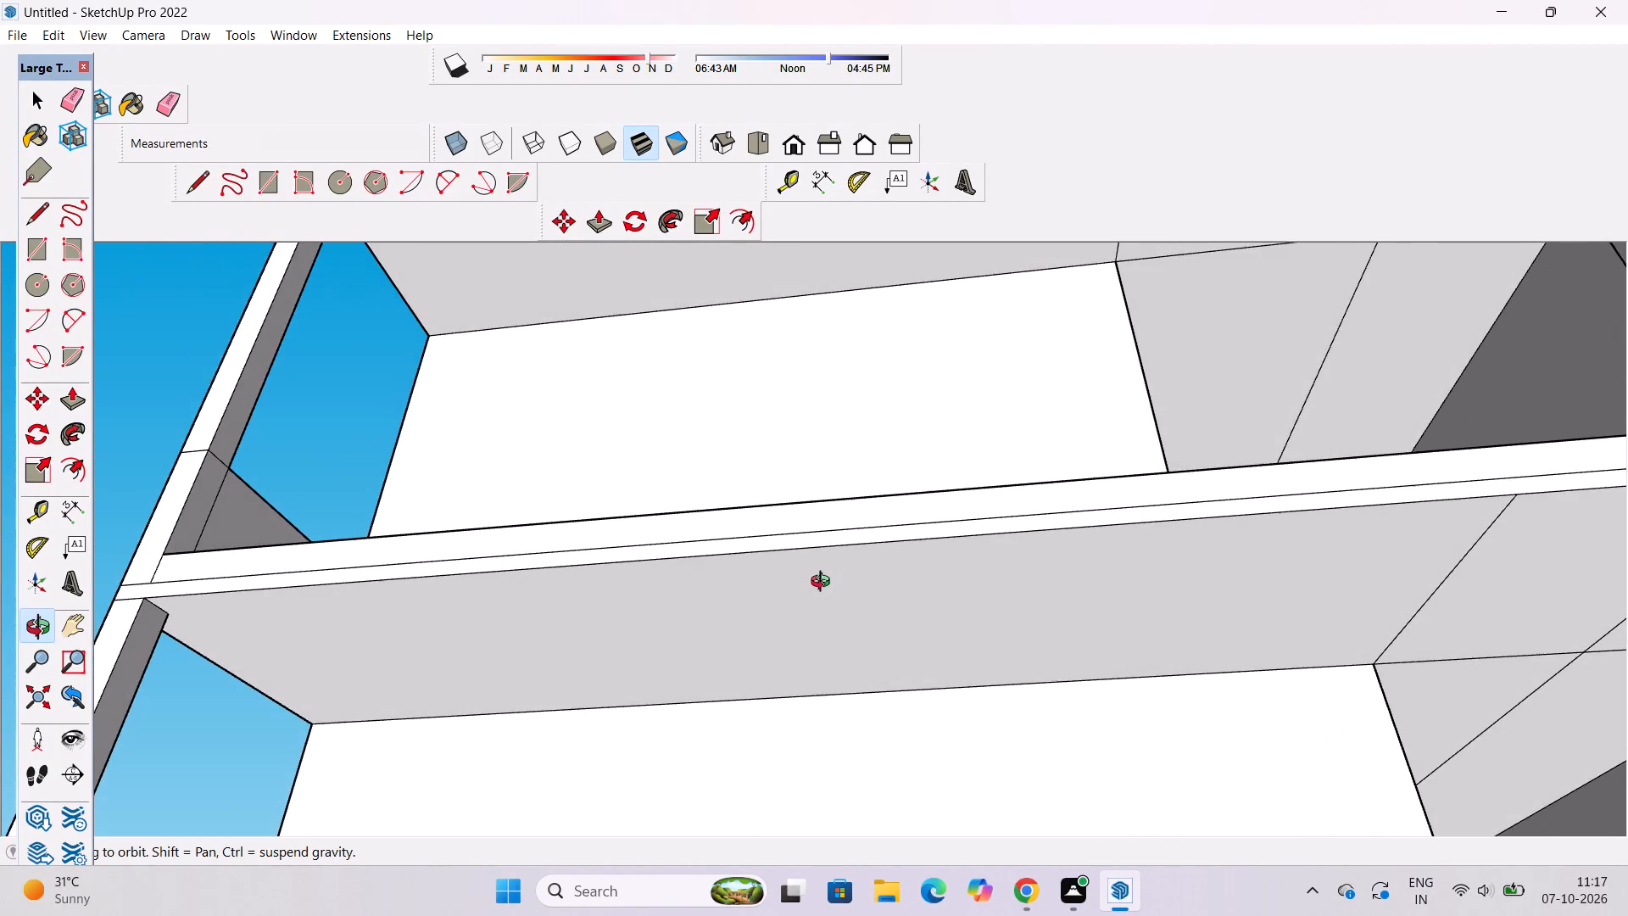
pyautogui.moveTo(824, 584); pyautogui.dragTo(868, 561)
pyautogui.press('t')
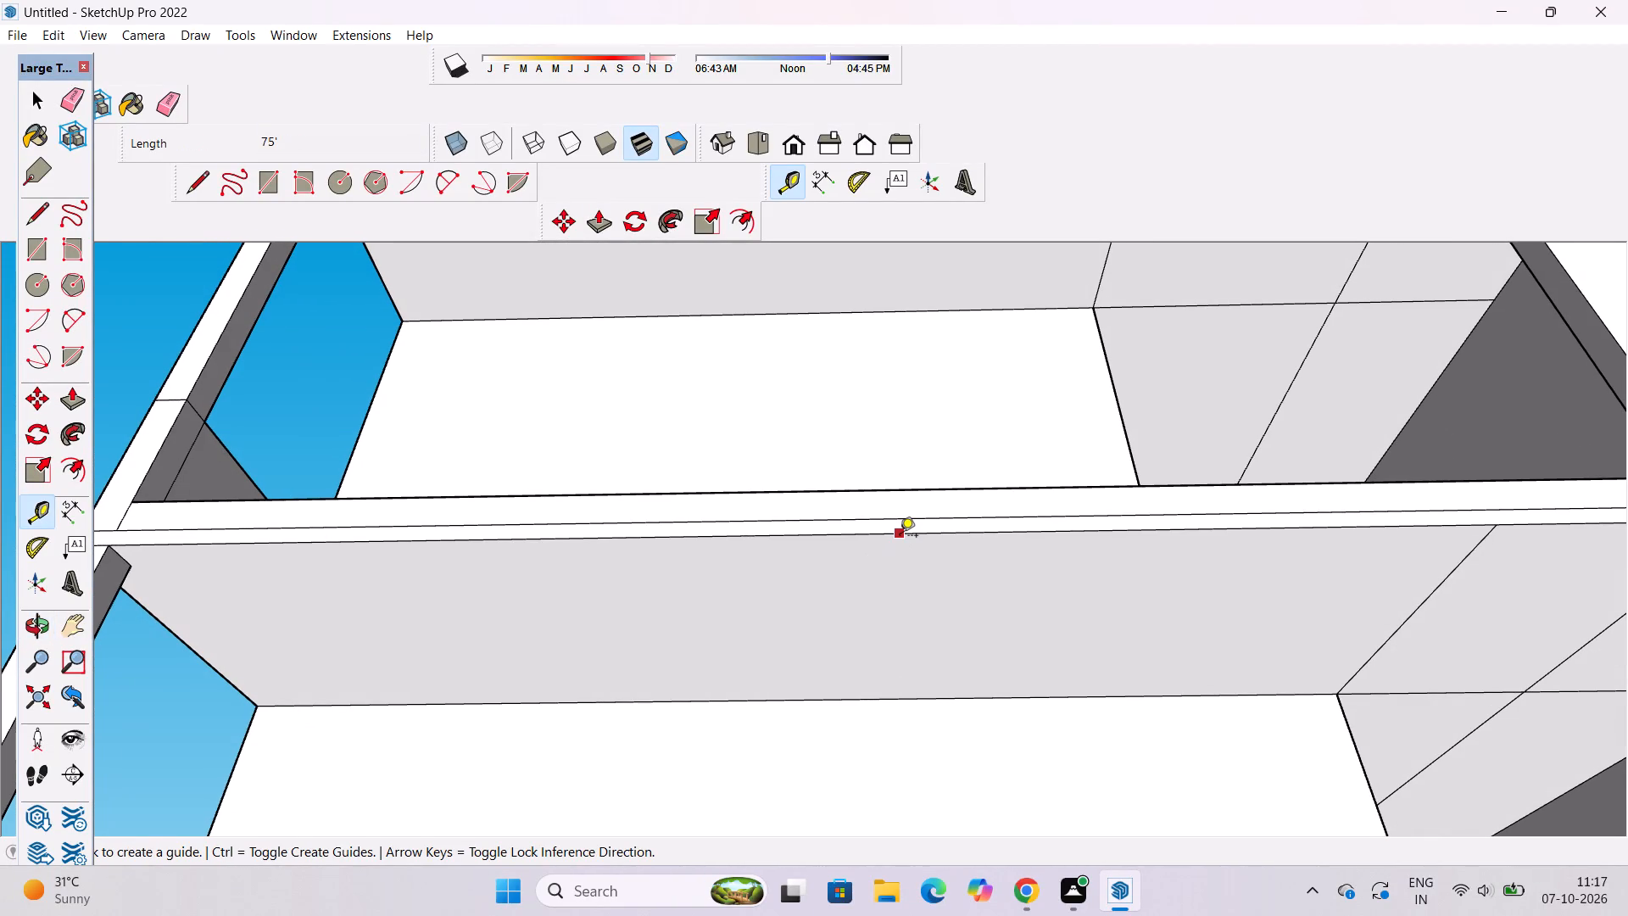
pyautogui.click(900, 537)
pyautogui.write("1.5'")
pyautogui.press('Return')
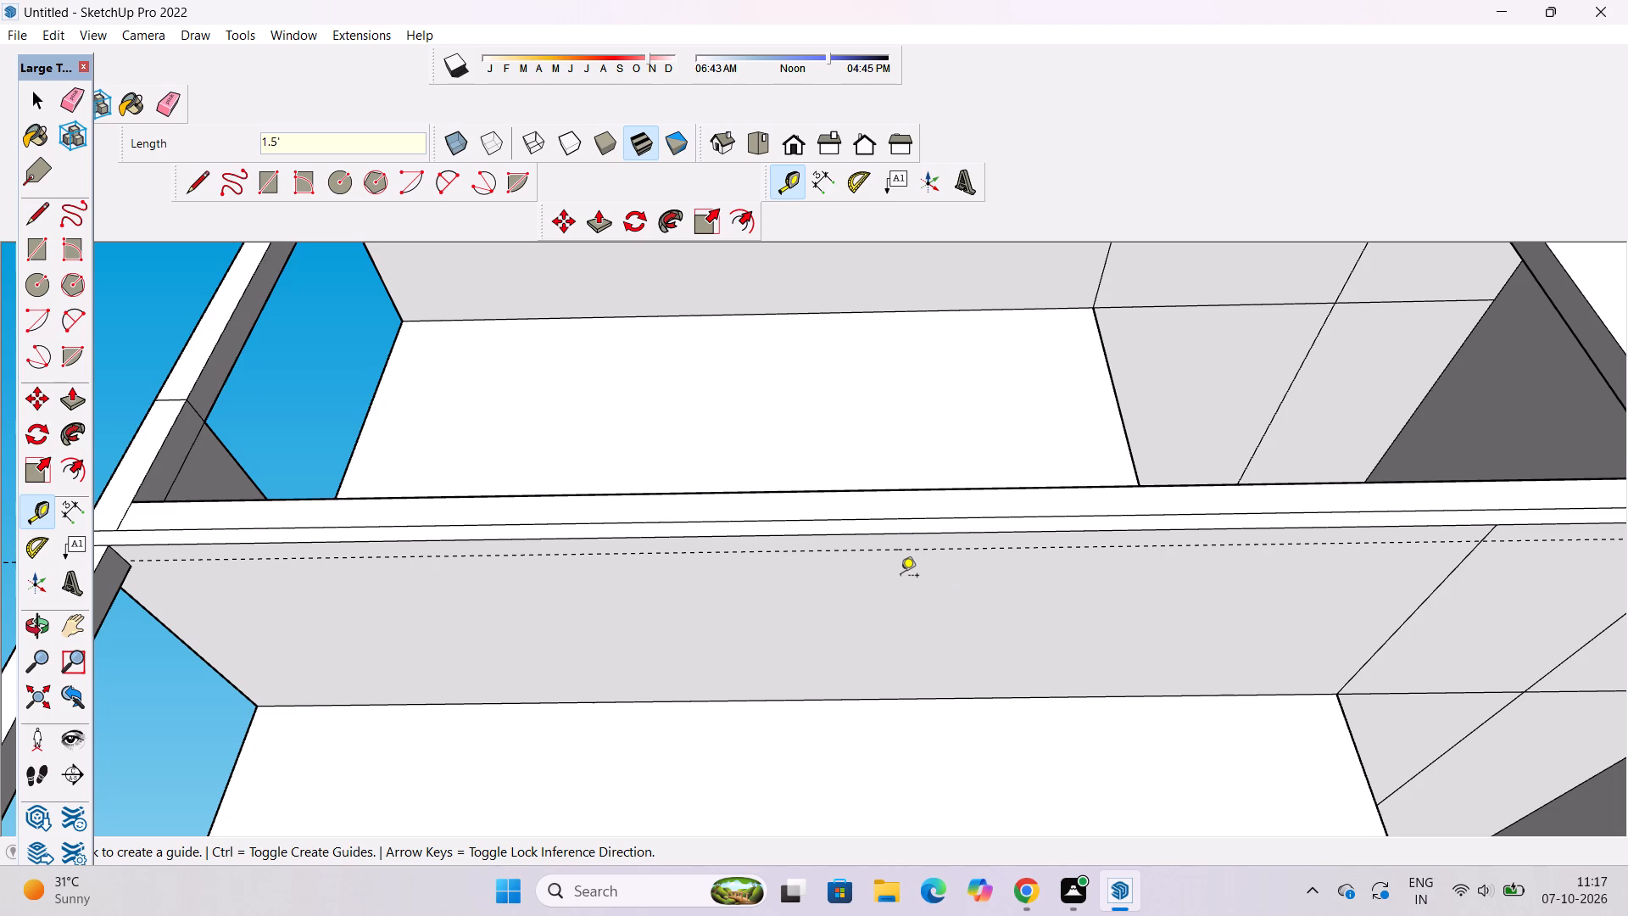
# Draw an 88' line along the guide across the slab's underside, from the end wall to the corner post.
pyautogui.press('l')
pyautogui.scroll(-3, 900, 577)
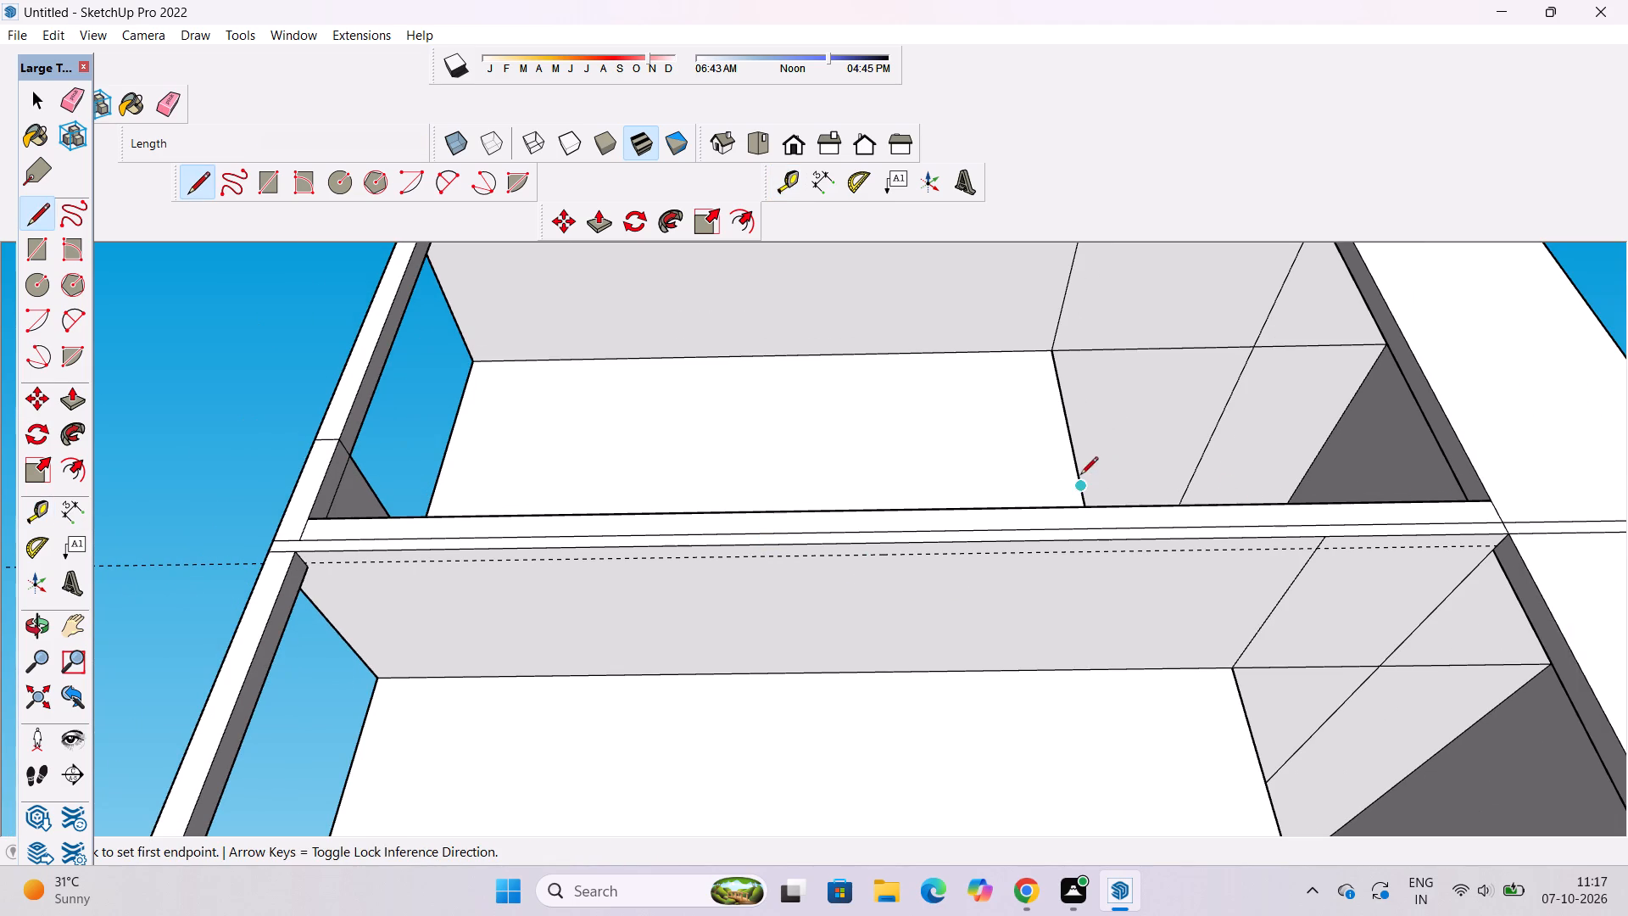
pyautogui.scroll(-1, 1015, 456)
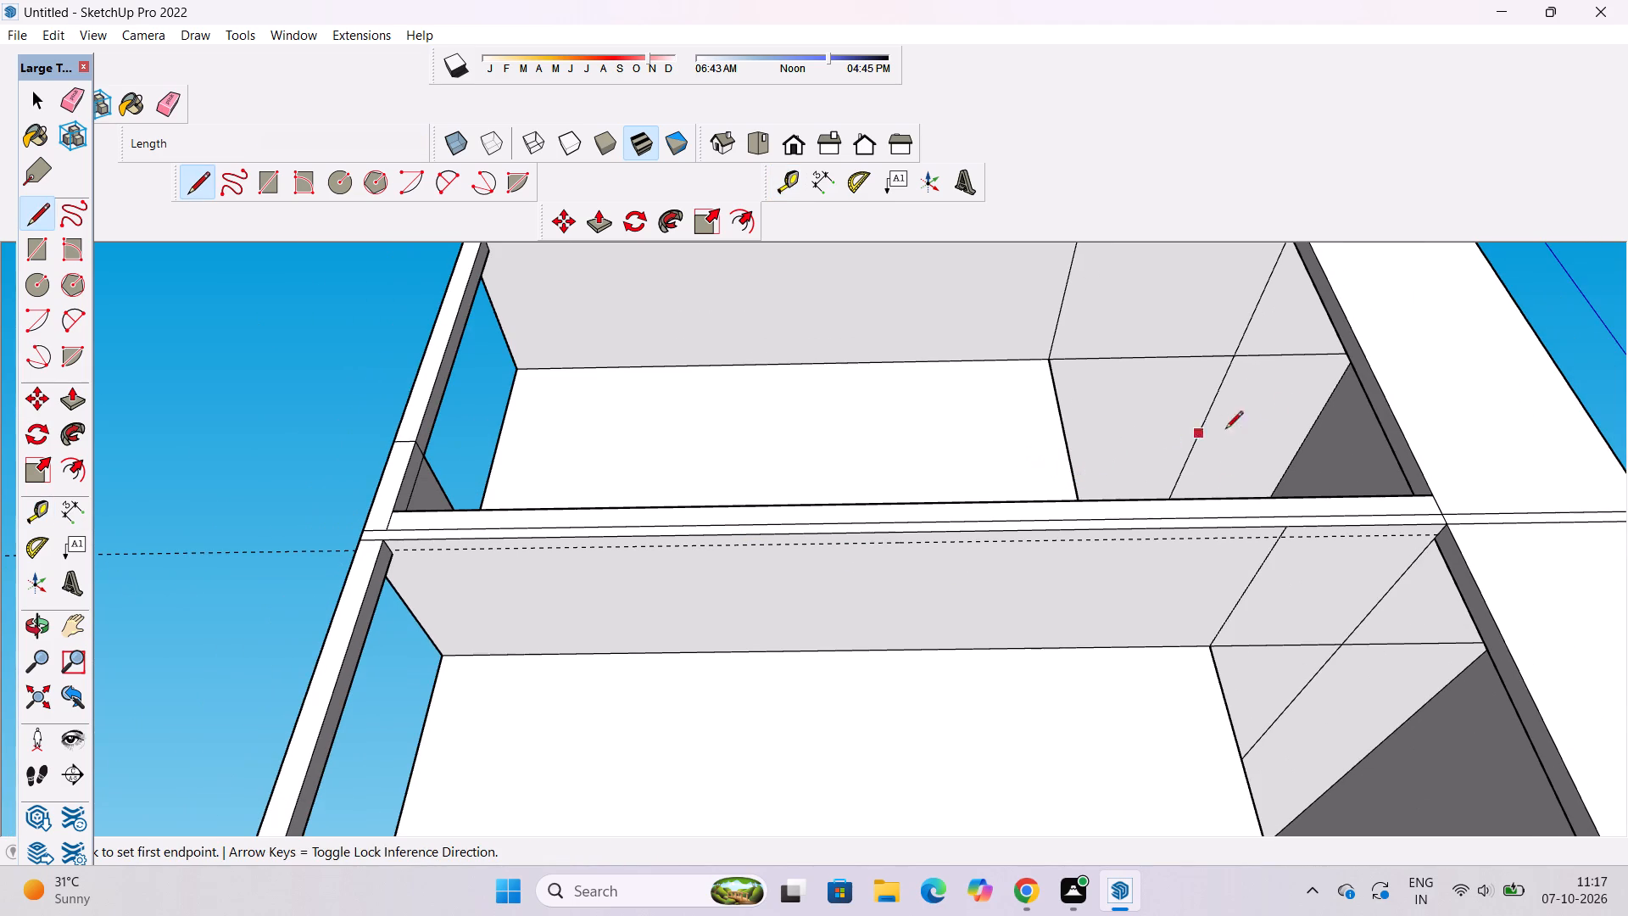
pyautogui.scroll(6, 1419, 568)
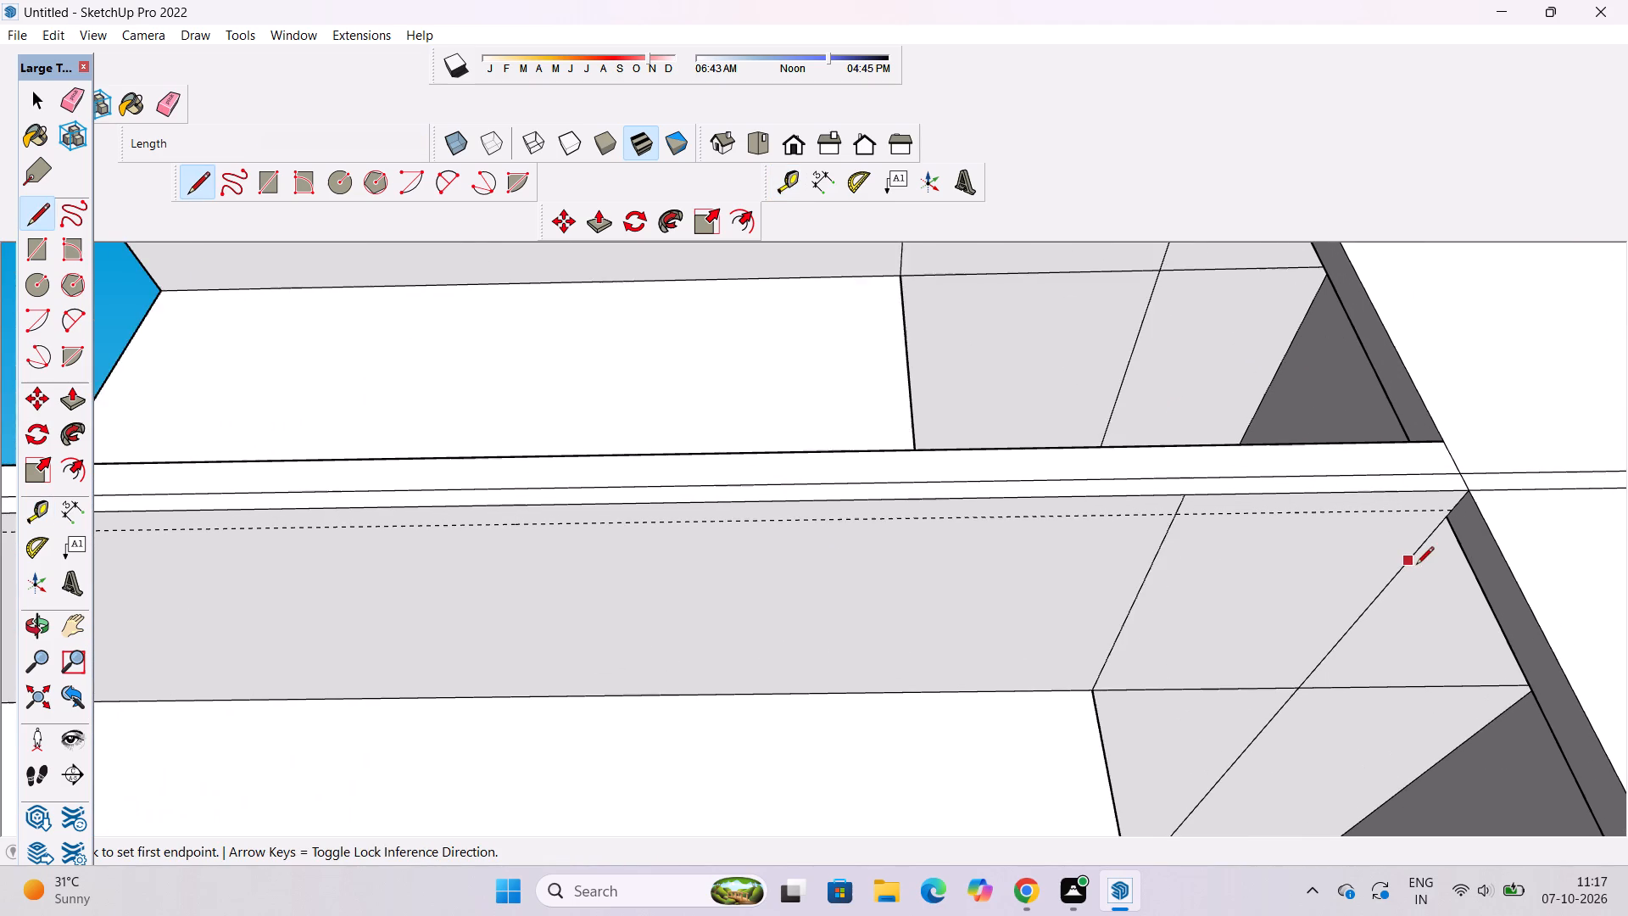
pyautogui.scroll(1, 1416, 566)
pyautogui.scroll(4, 1476, 509)
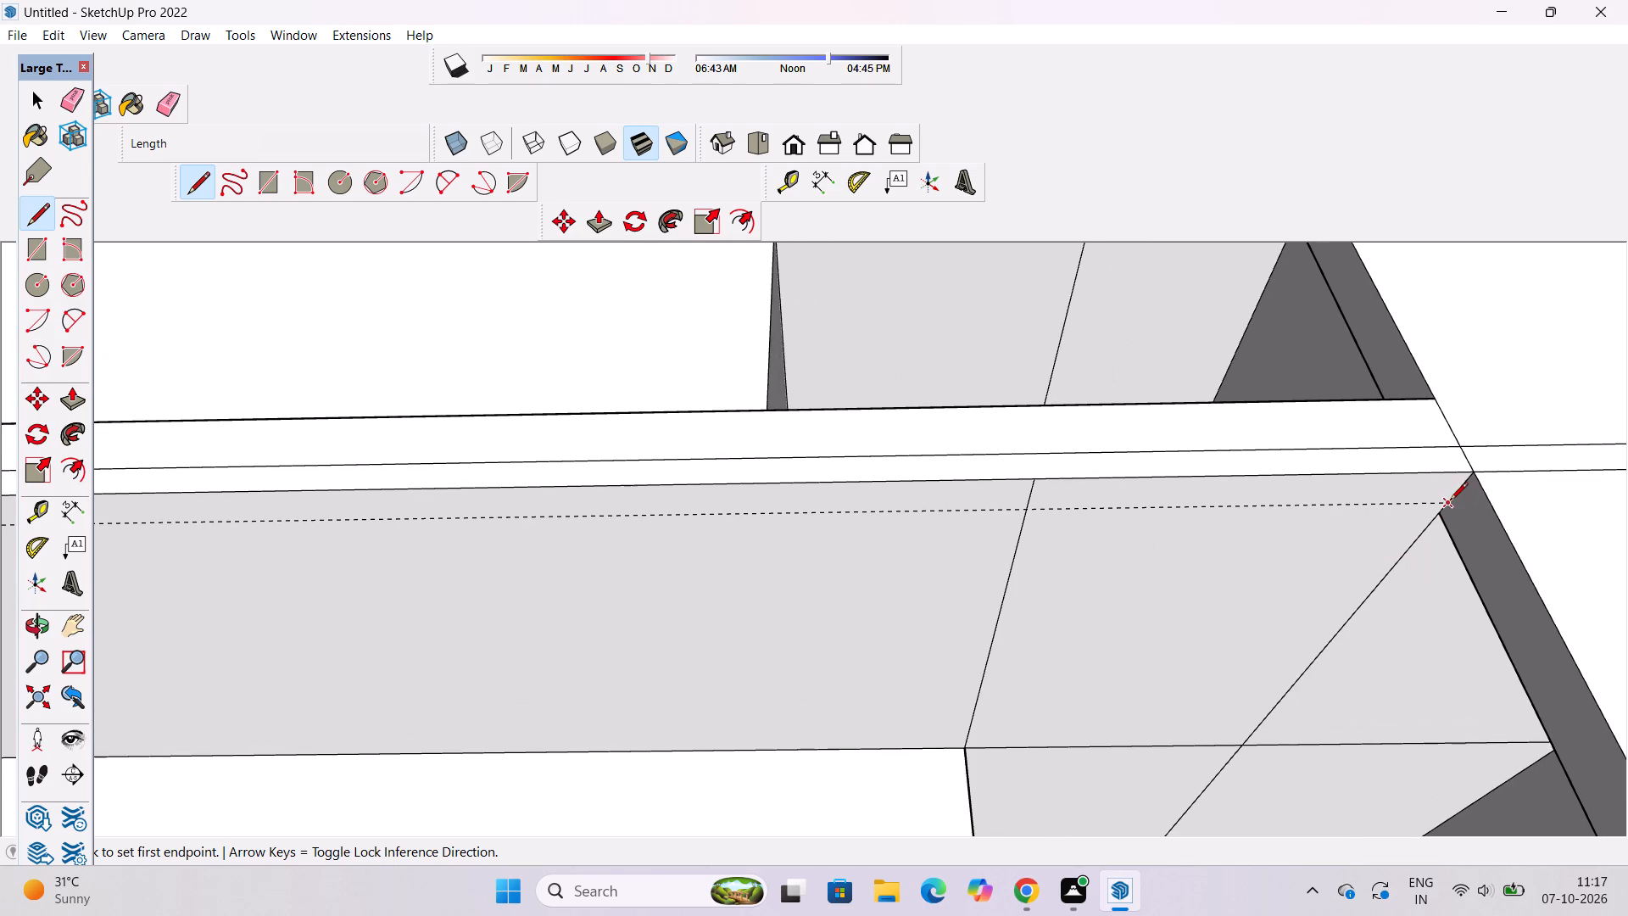
pyautogui.click(1455, 503)
pyautogui.scroll(-9, 1455, 503)
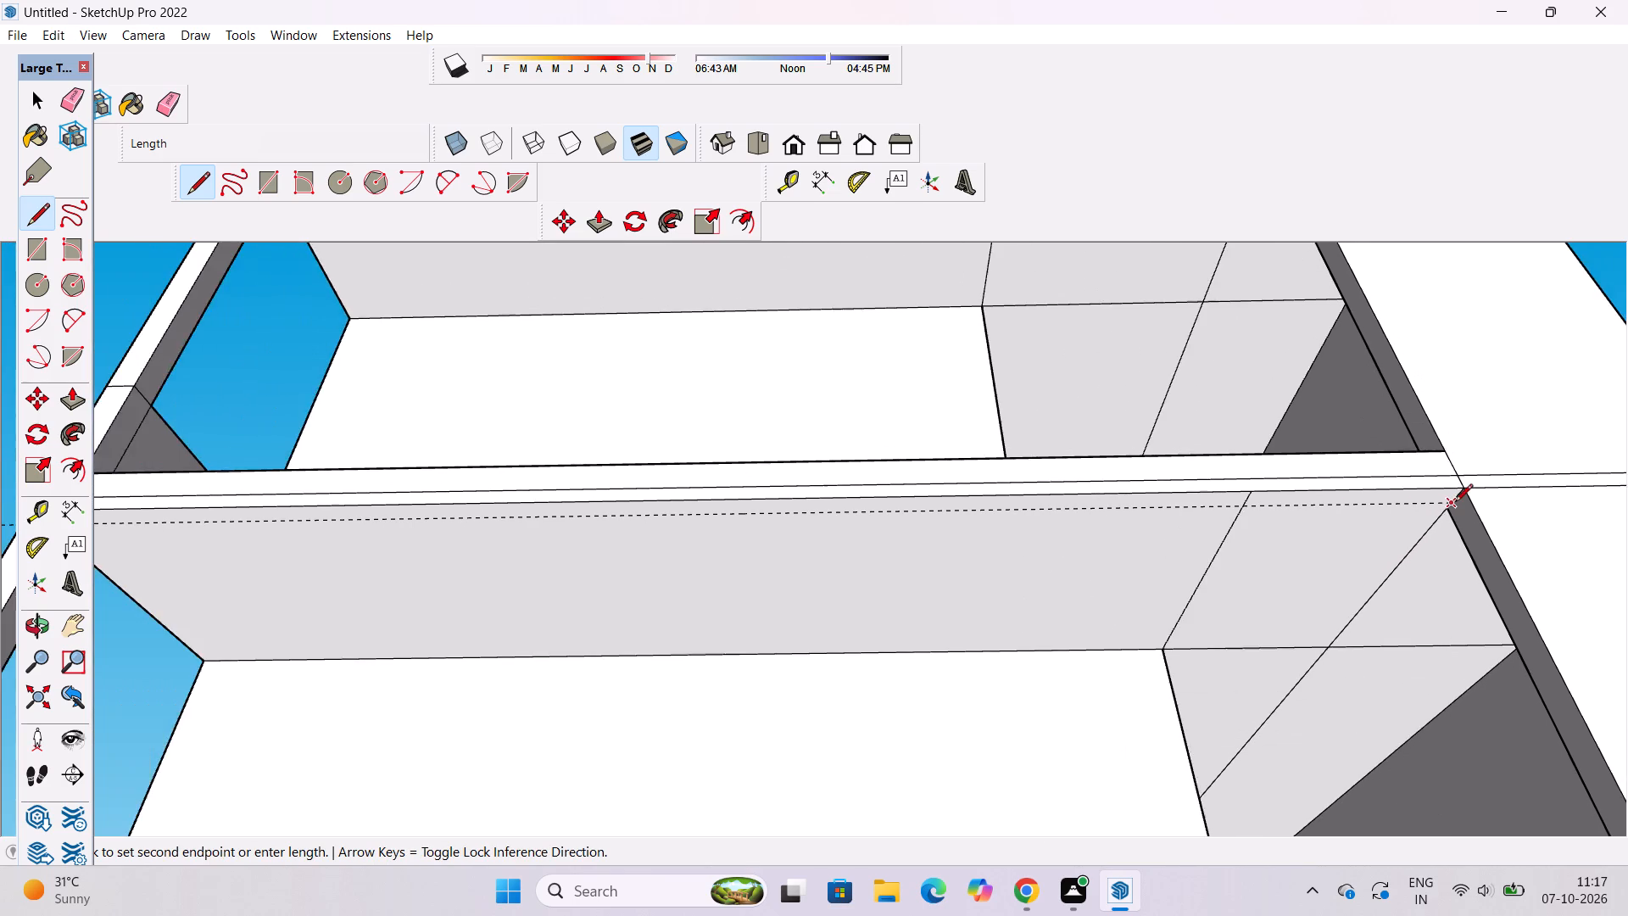
pyautogui.scroll(-10, 1455, 503)
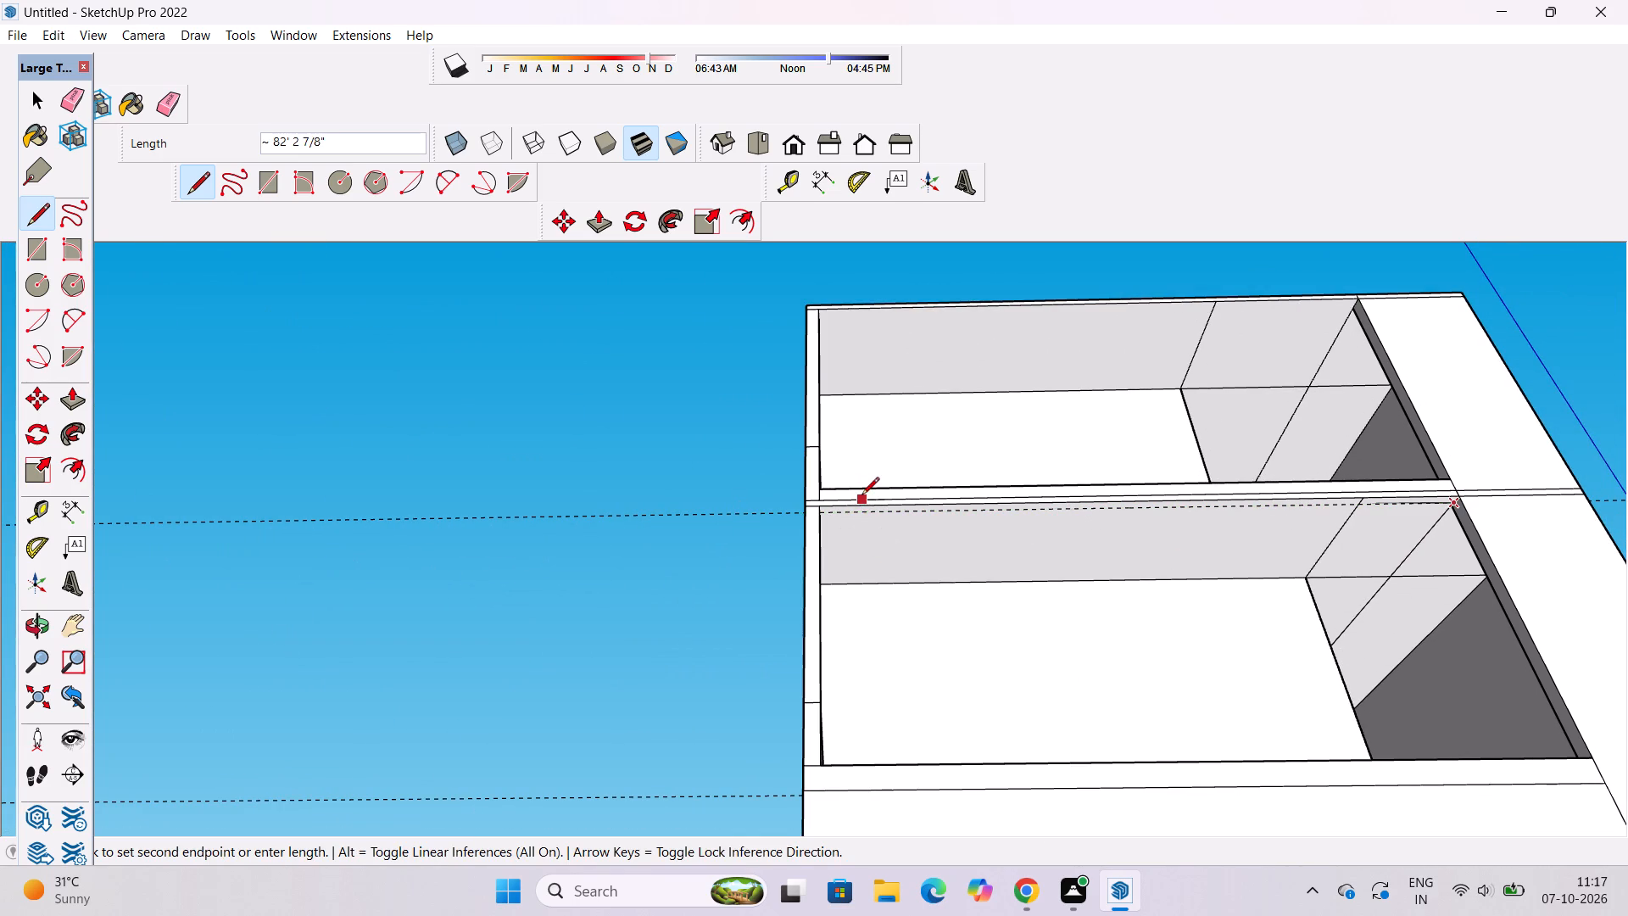
pyautogui.scroll(2, 856, 498)
pyautogui.scroll(-3, 679, 510)
pyautogui.scroll(2, 912, 521)
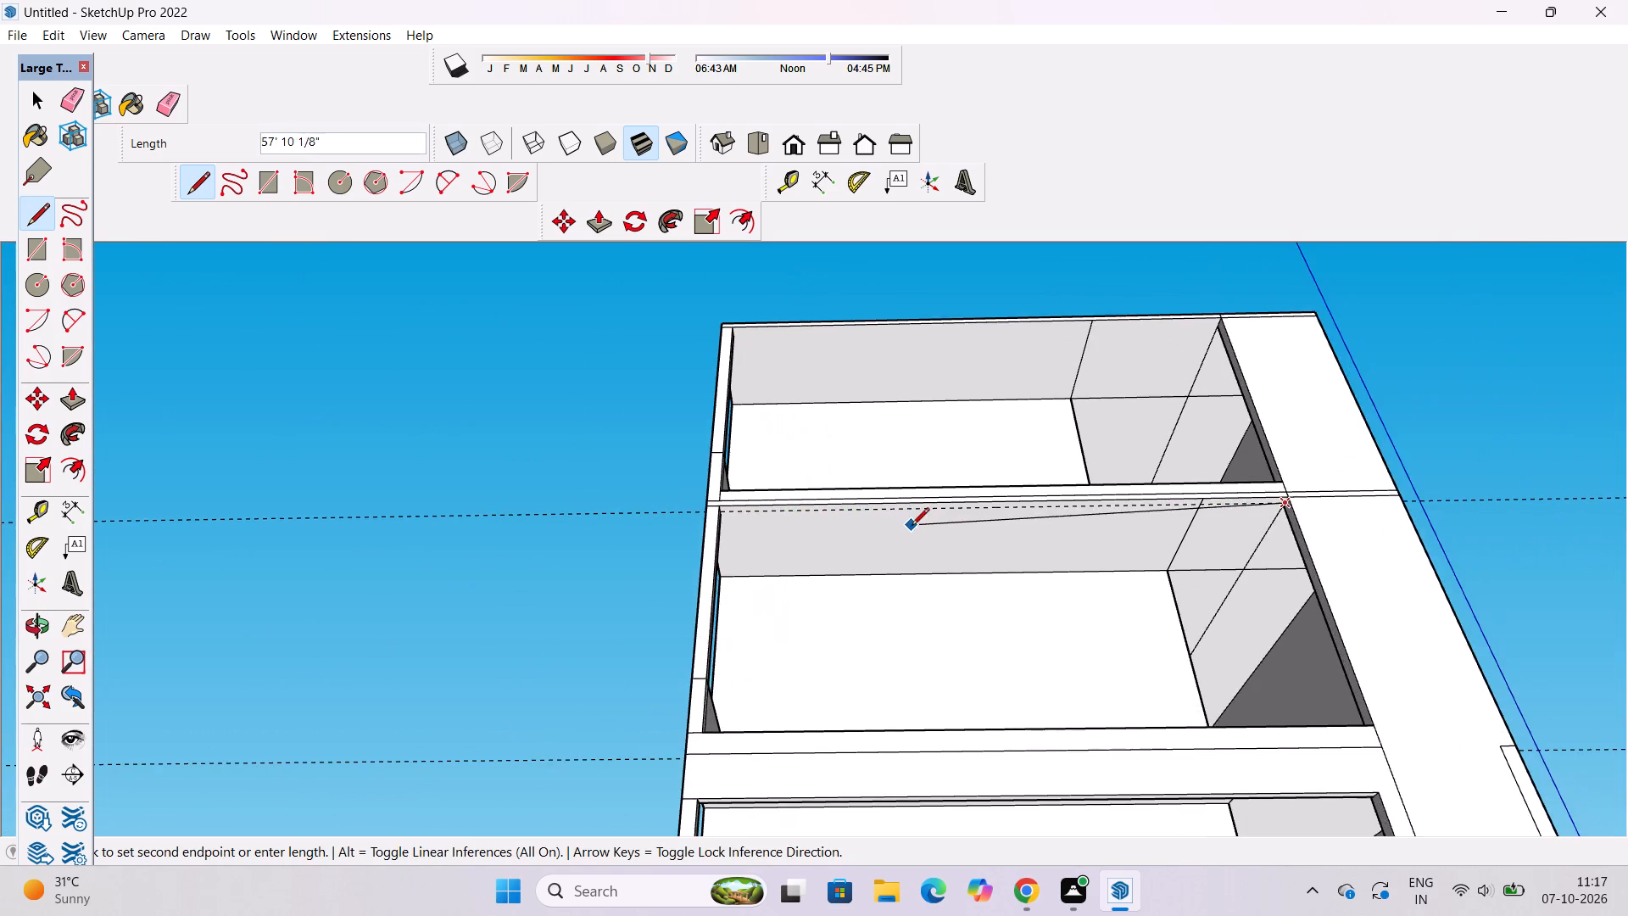
pyautogui.scroll(9, 912, 527)
pyautogui.scroll(4, 403, 480)
pyautogui.scroll(4, 494, 489)
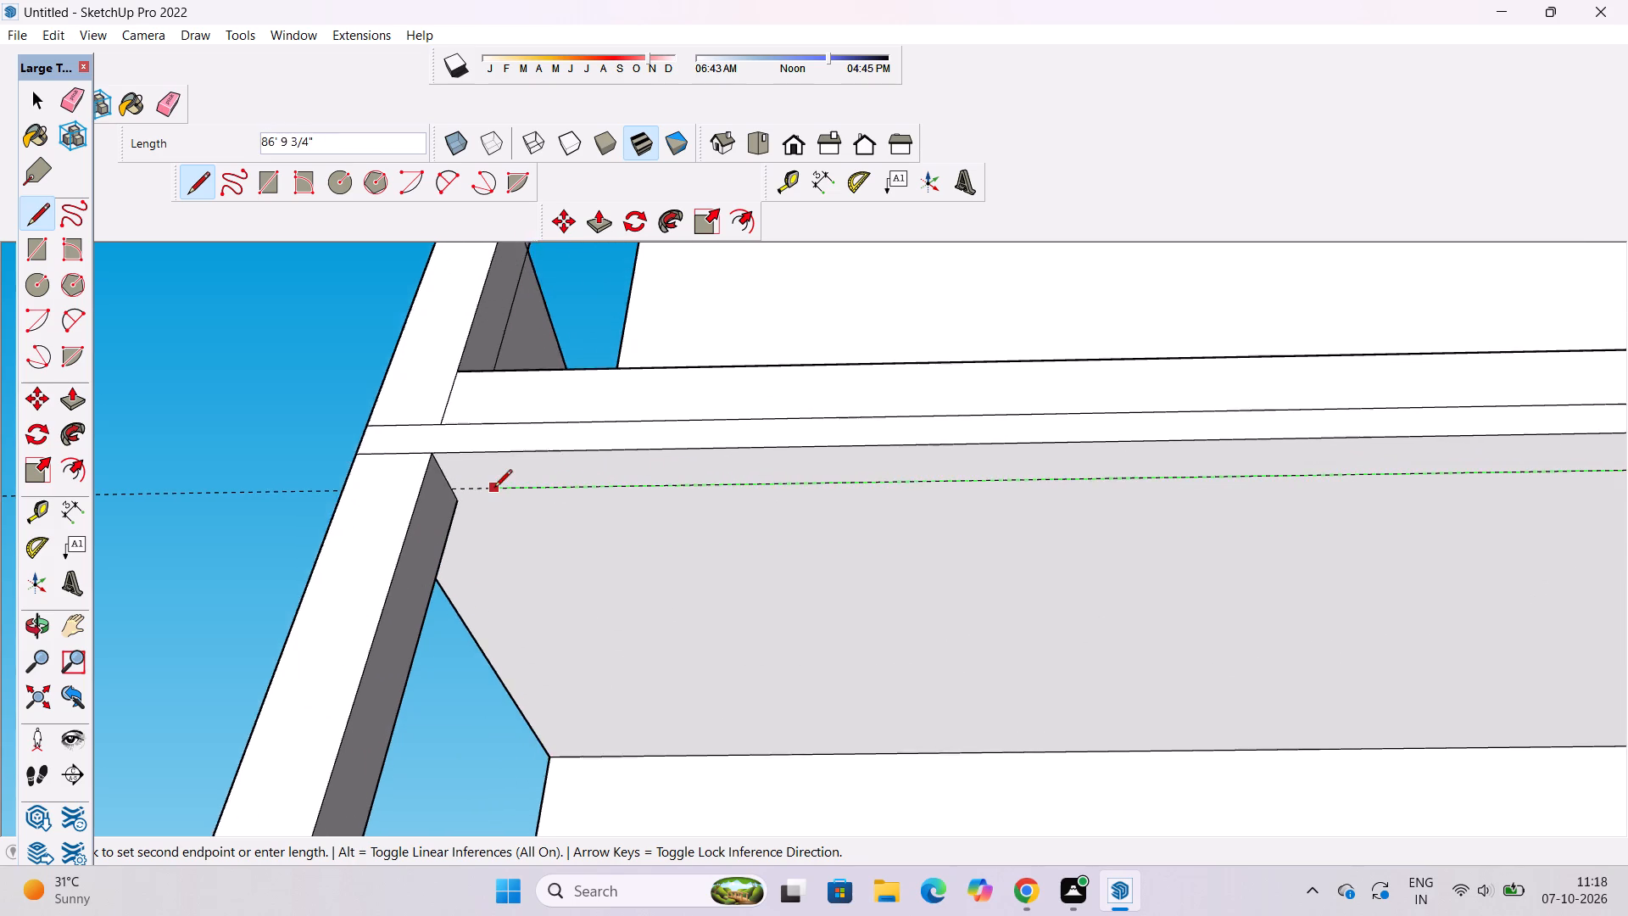
pyautogui.scroll(4, 494, 489)
pyautogui.click(429, 487)
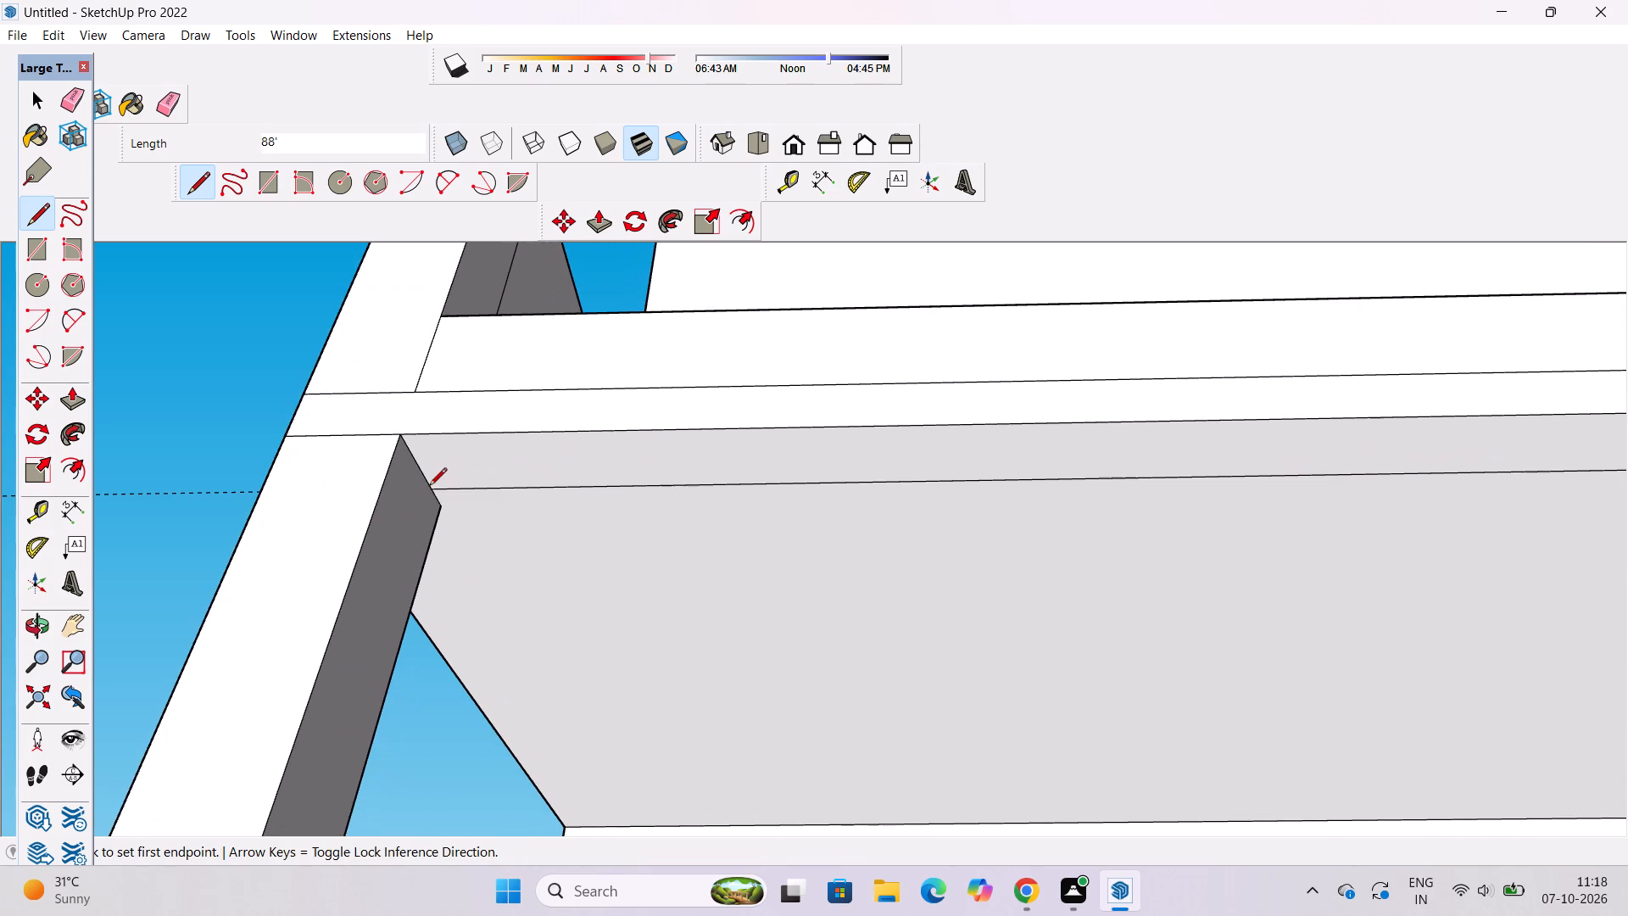
pyautogui.press('space')
# Erase the guide line running along the slab's underside.
pyautogui.scroll(-4, 709, 496)
pyautogui.press('e')
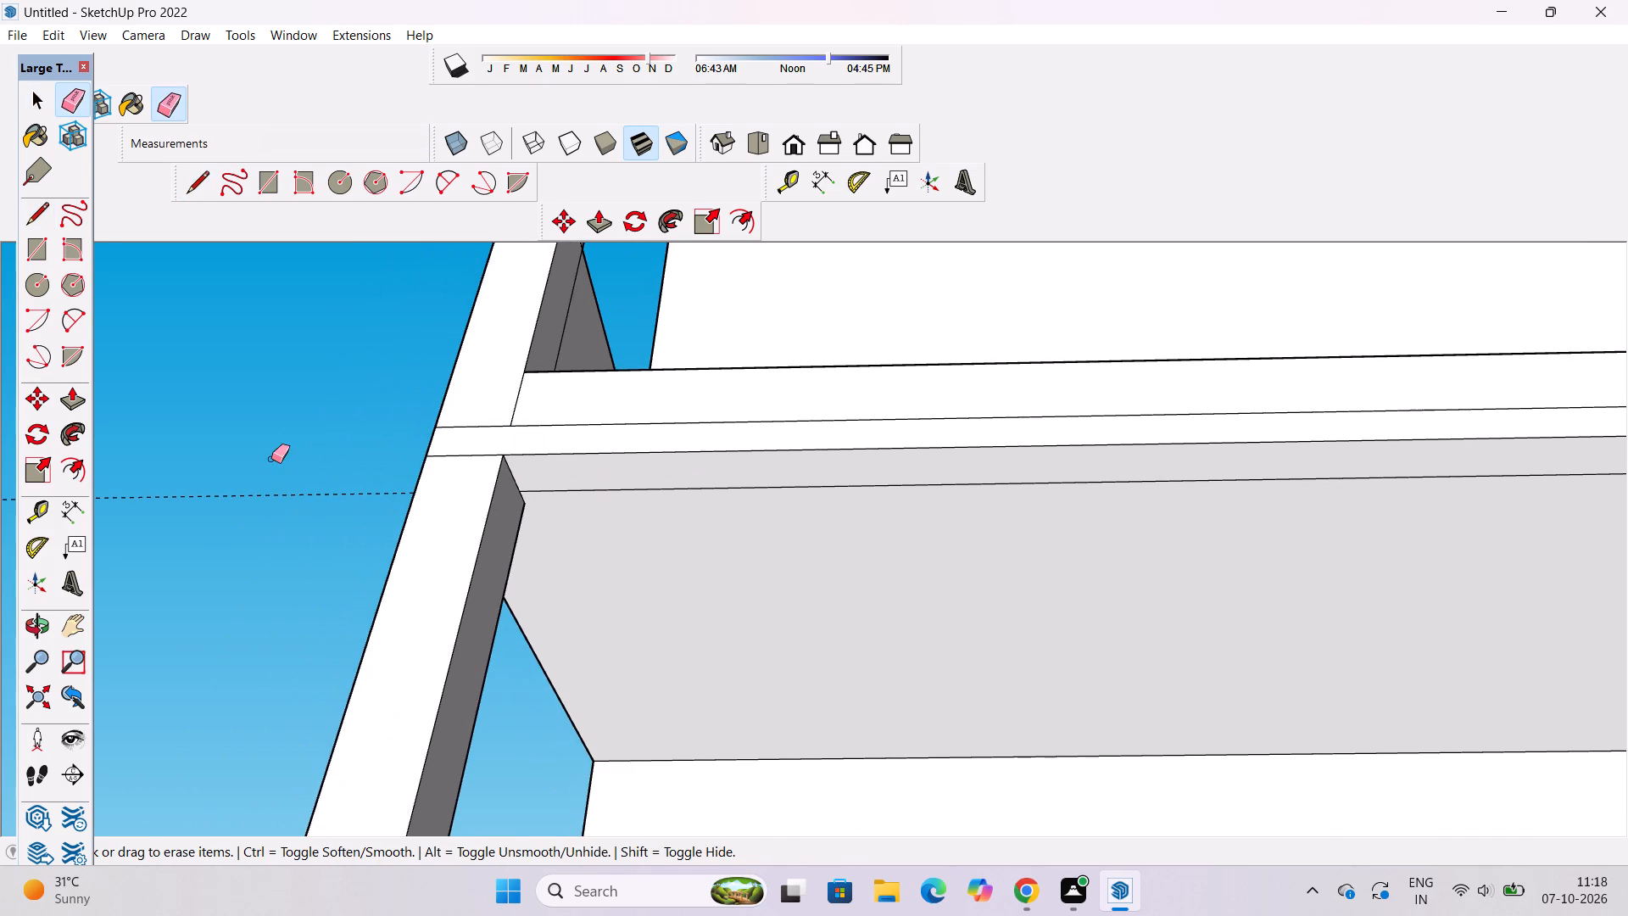
pyautogui.moveTo(271, 461); pyautogui.dragTo(272, 500)
pyautogui.press('space')
# Examine the narrow strip along the slab underside's front edge and the lines that cross it.
pyautogui.write('o')
pyautogui.scroll(-6, 388, 466)
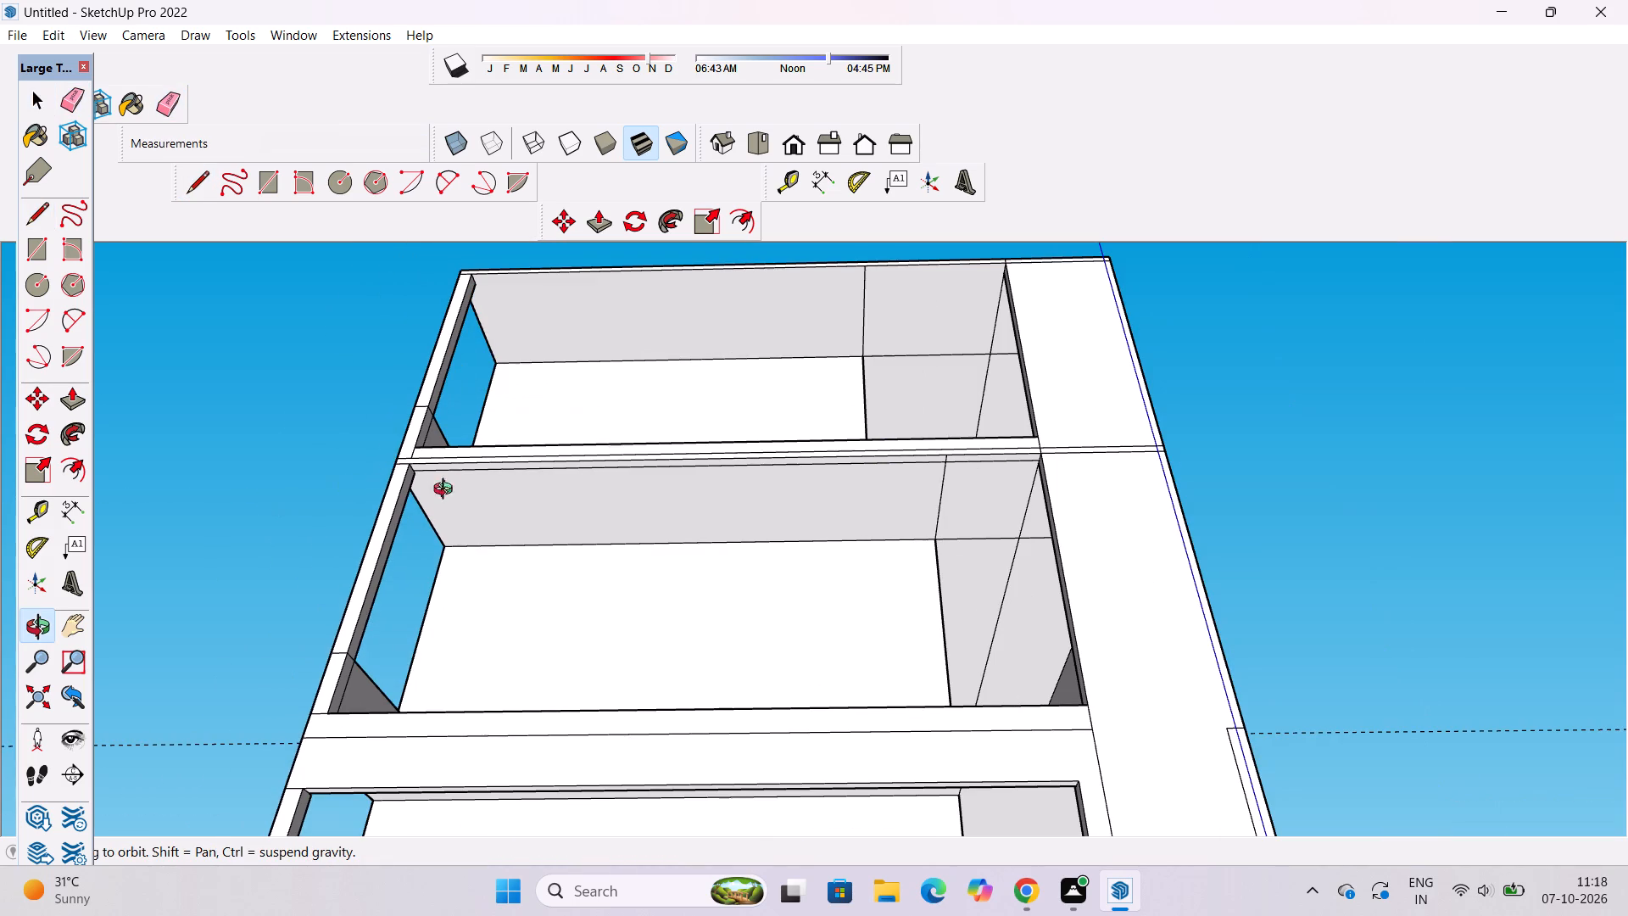
pyautogui.keyDown('shift'); pyautogui.moveTo(503, 539); pyautogui.dragTo(511, 565); pyautogui.keyUp('shift')
pyautogui.moveTo(622, 580); pyautogui.dragTo(612, 534)
pyautogui.keyDown('shift'); pyautogui.moveTo(612, 533); pyautogui.dragTo(678, 696); pyautogui.keyUp('shift')
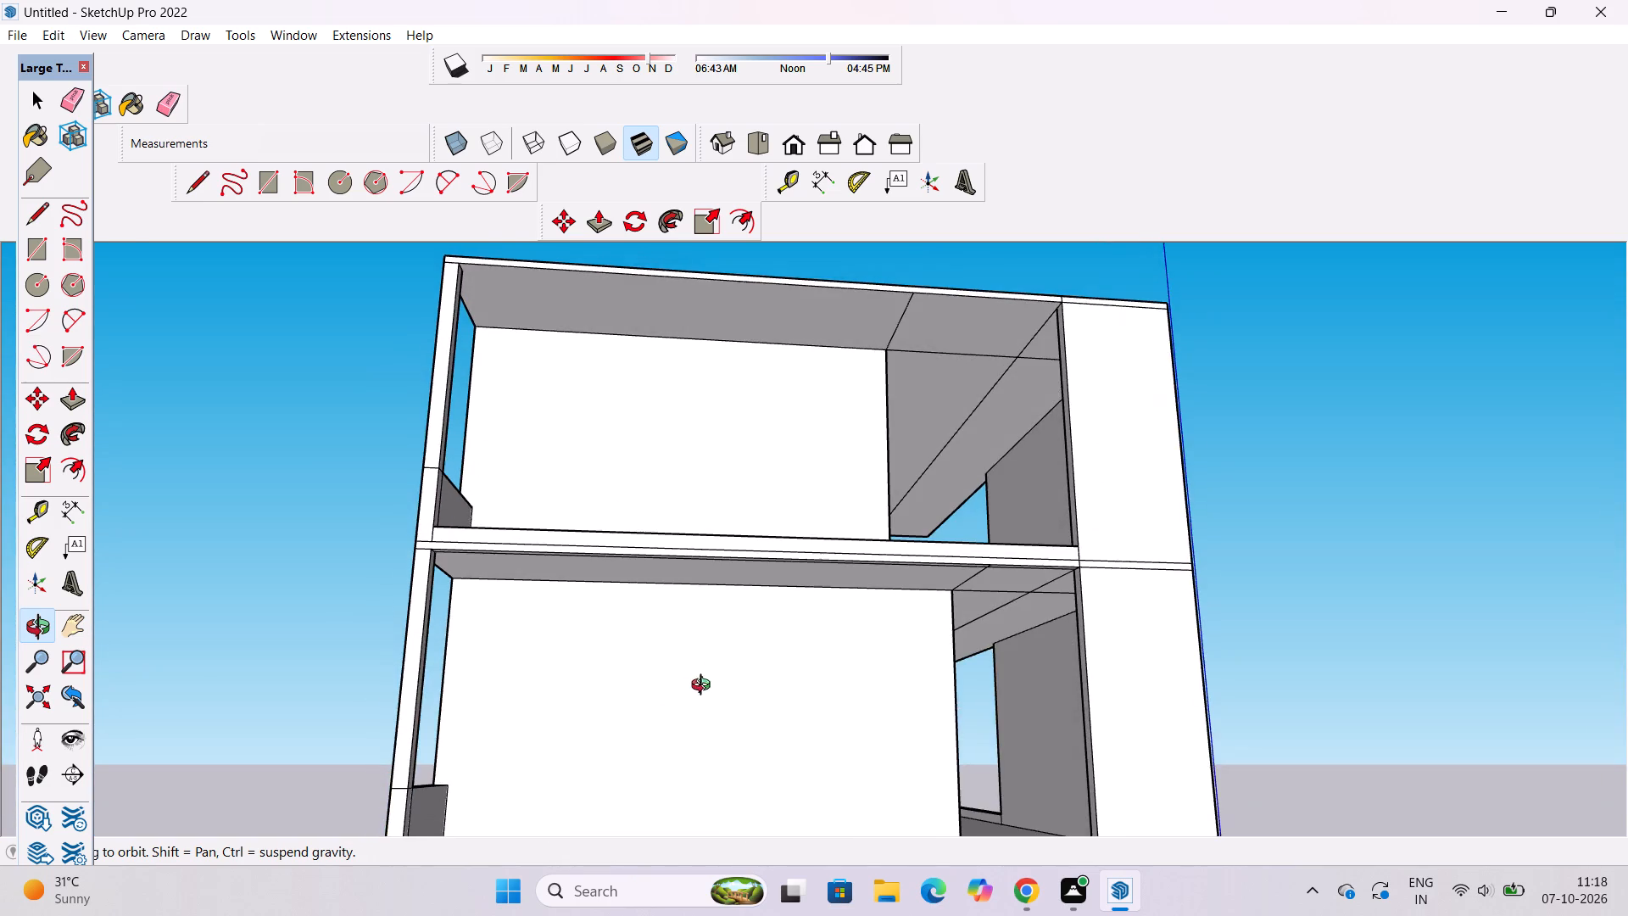
pyautogui.moveTo(732, 651); pyautogui.dragTo(648, 647)
pyautogui.scroll(2, 649, 645)
pyautogui.moveTo(689, 630); pyautogui.dragTo(619, 598)
pyautogui.scroll(3, 568, 542)
pyautogui.moveTo(565, 542); pyautogui.dragTo(598, 545)
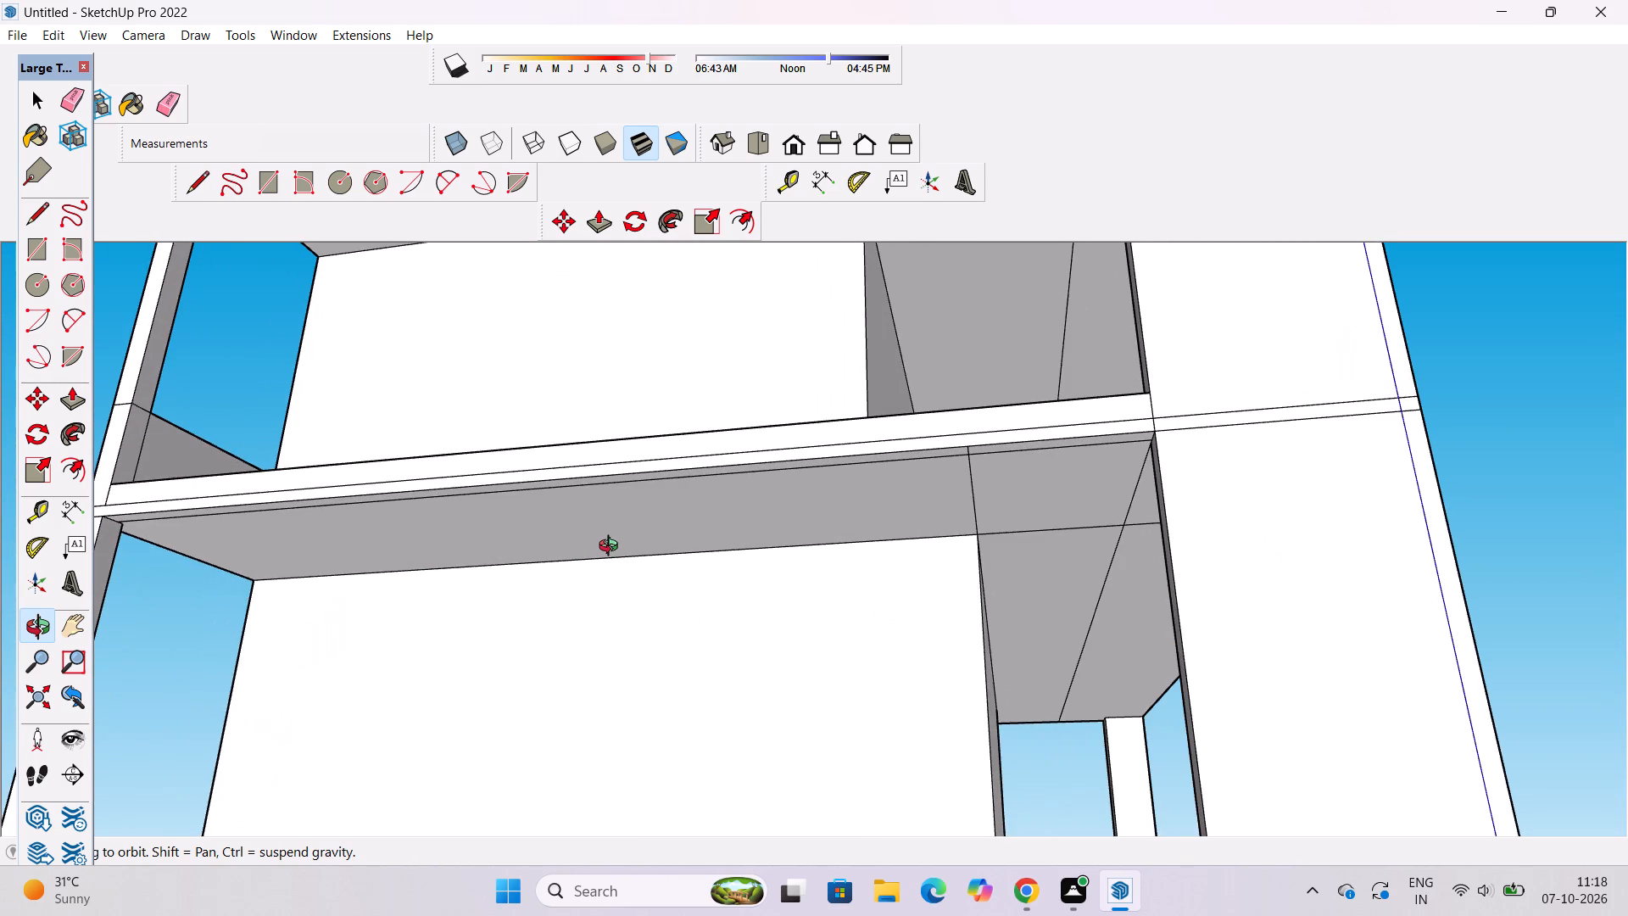
pyautogui.keyDown('shift'); pyautogui.moveTo(610, 554); pyautogui.dragTo(647, 573); pyautogui.keyUp('shift')
pyautogui.scroll(1, 545, 515)
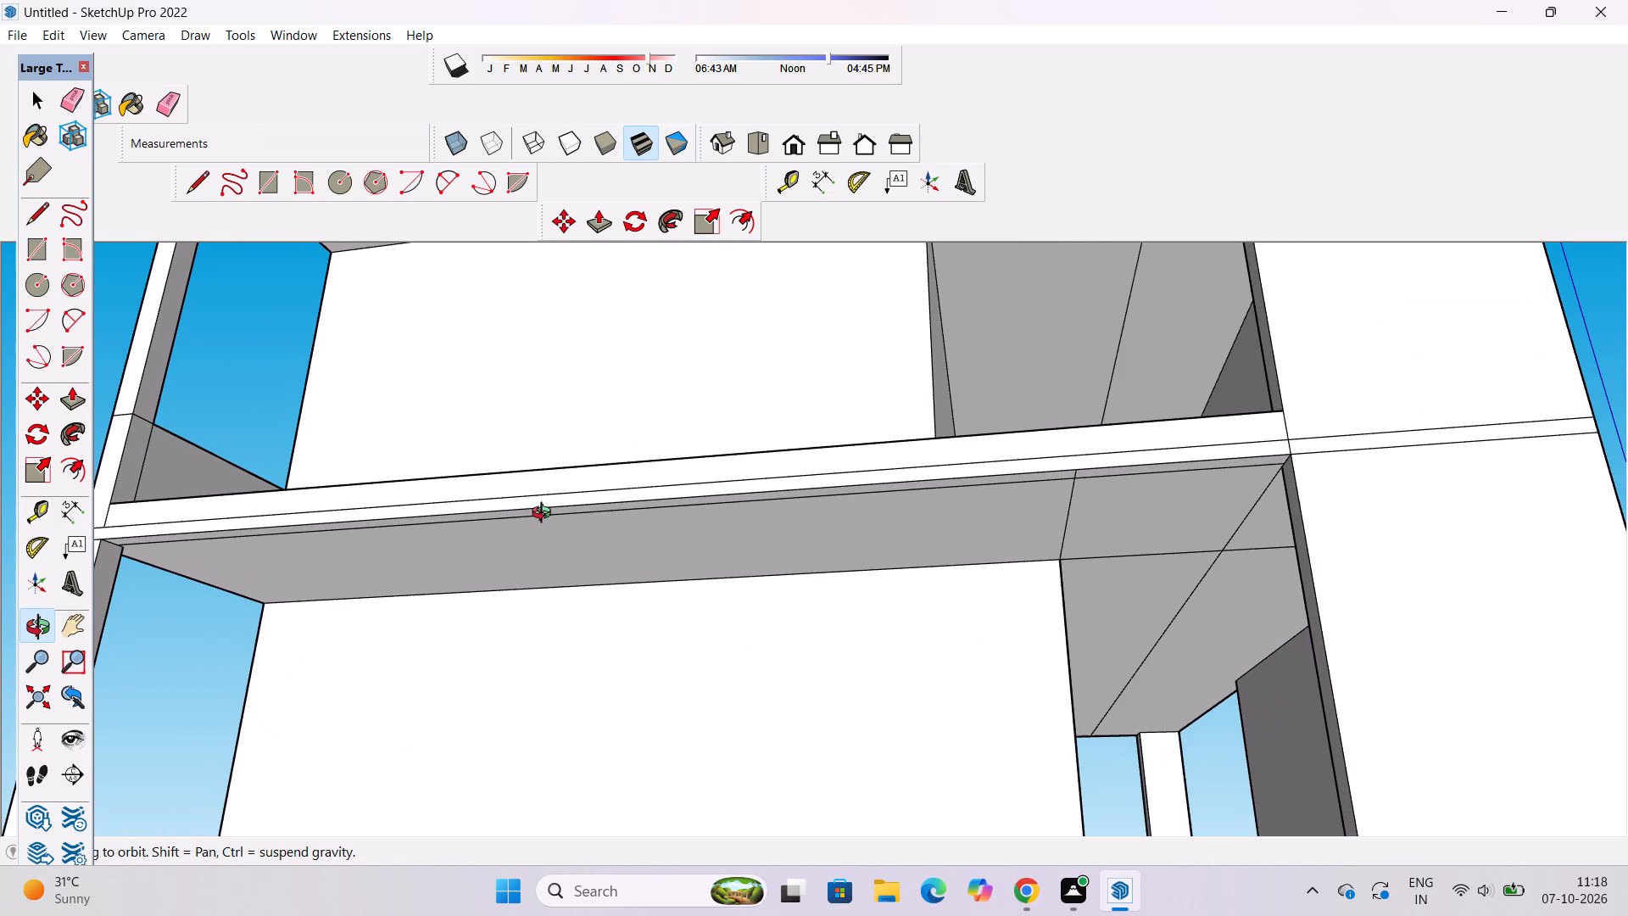
pyautogui.scroll(-2, 545, 515)
pyautogui.moveTo(553, 510); pyautogui.dragTo(655, 510)
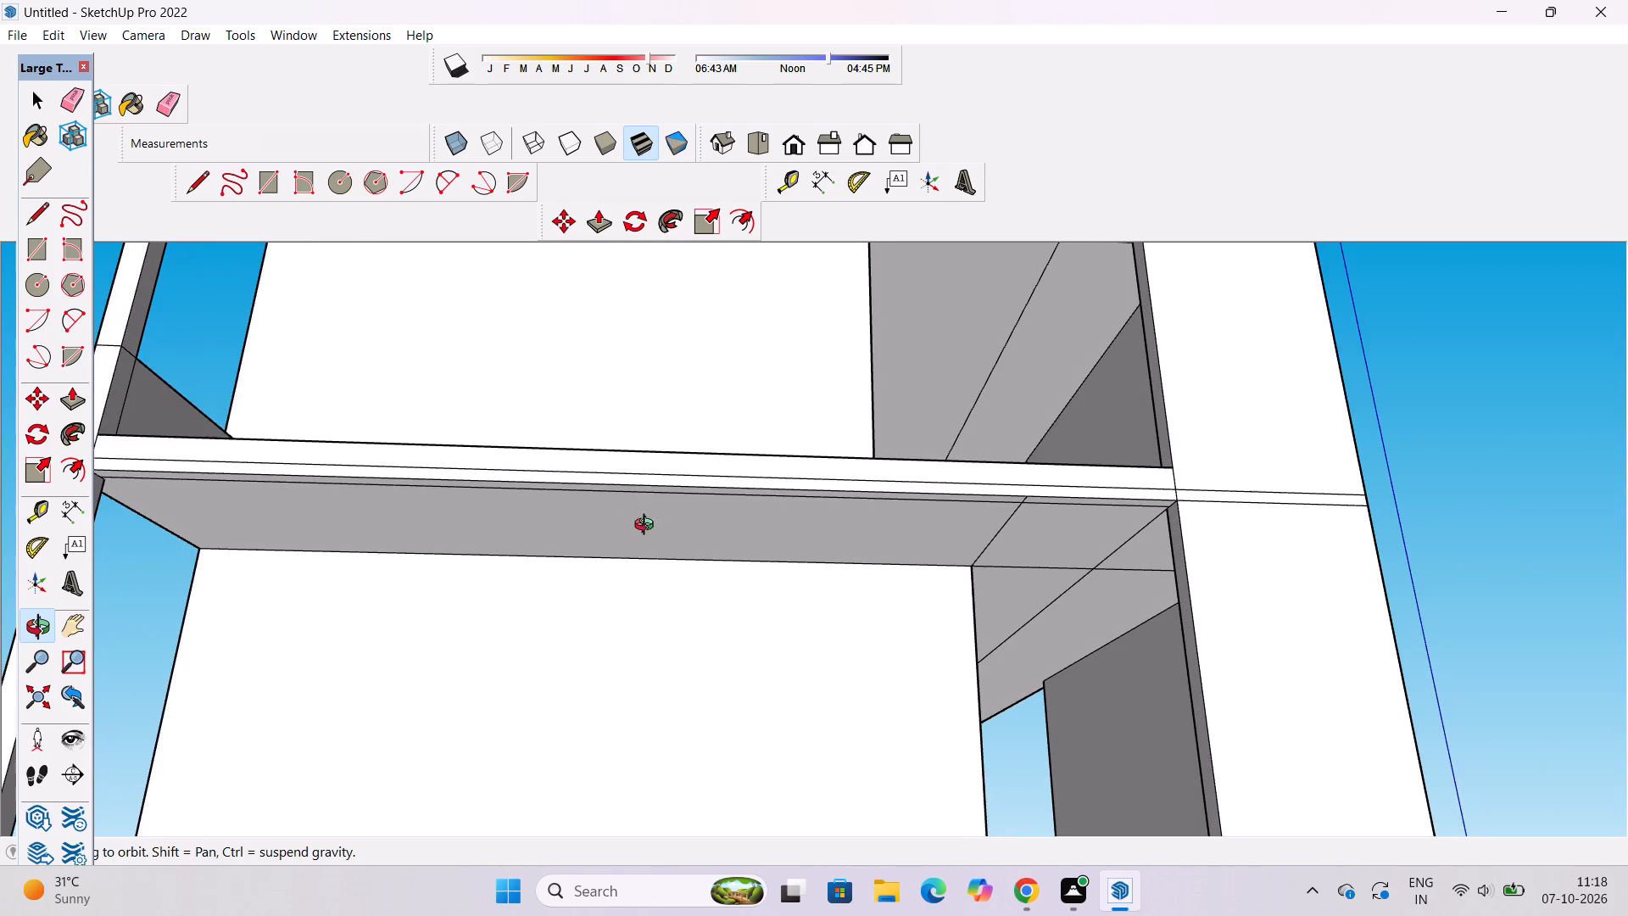
pyautogui.moveTo(639, 520); pyautogui.dragTo(576, 498)
pyautogui.keyDown('shift'); pyautogui.moveTo(576, 498); pyautogui.dragTo(614, 564); pyautogui.keyUp('shift')
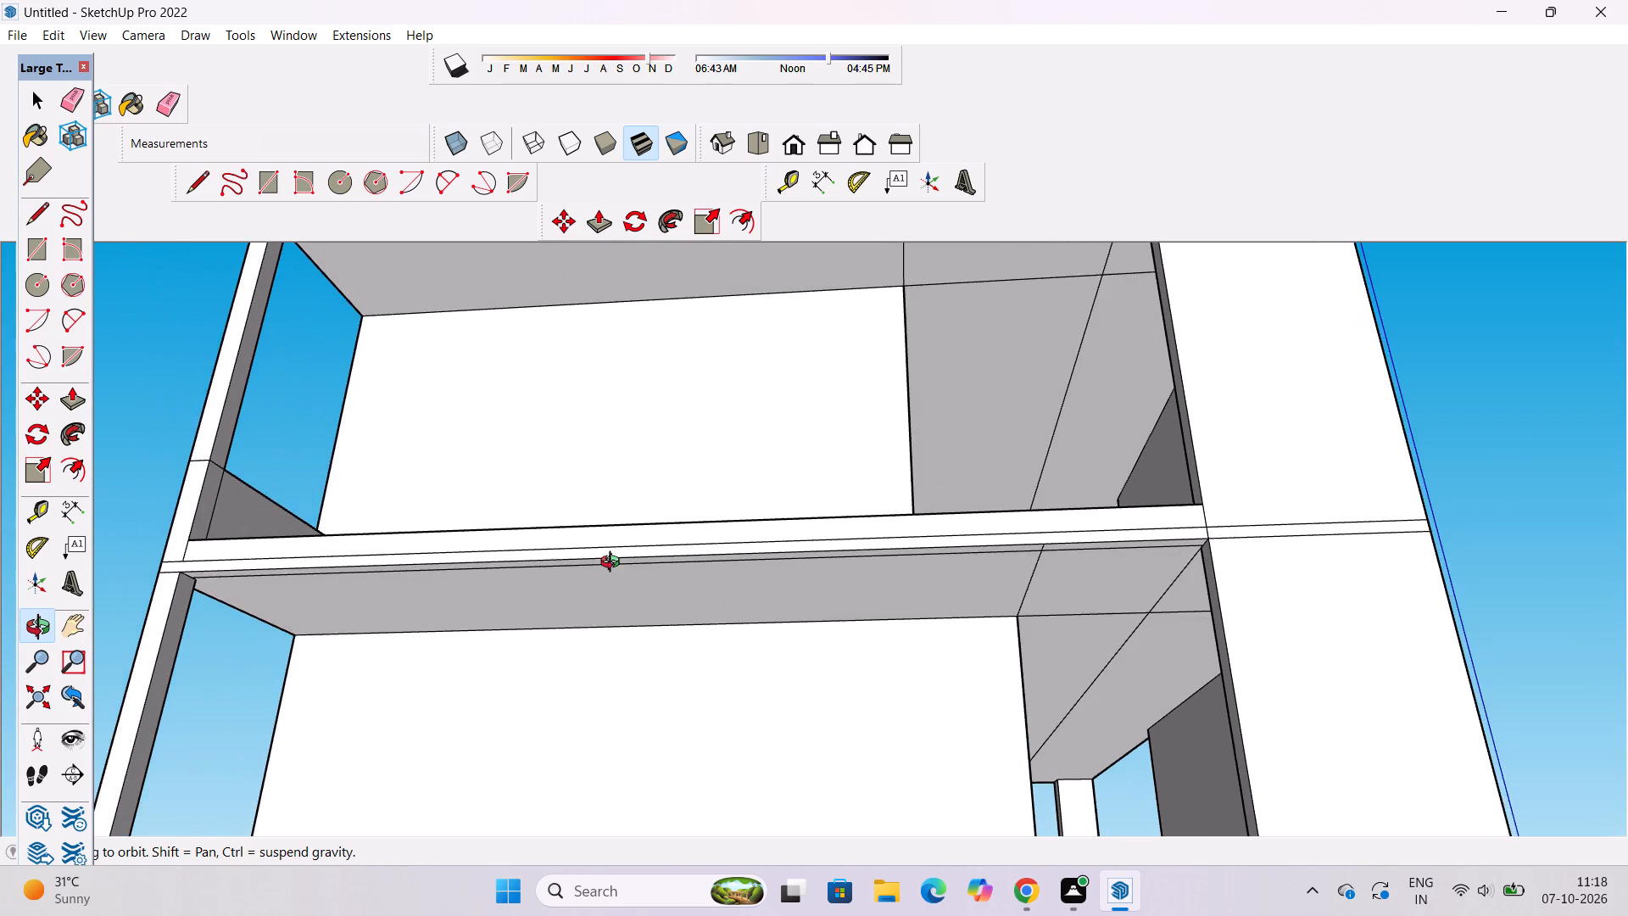
pyautogui.scroll(2, 614, 564)
pyautogui.moveTo(614, 564); pyautogui.dragTo(602, 522)
pyautogui.scroll(2, 590, 538)
pyautogui.moveTo(549, 562); pyautogui.dragTo(616, 559)
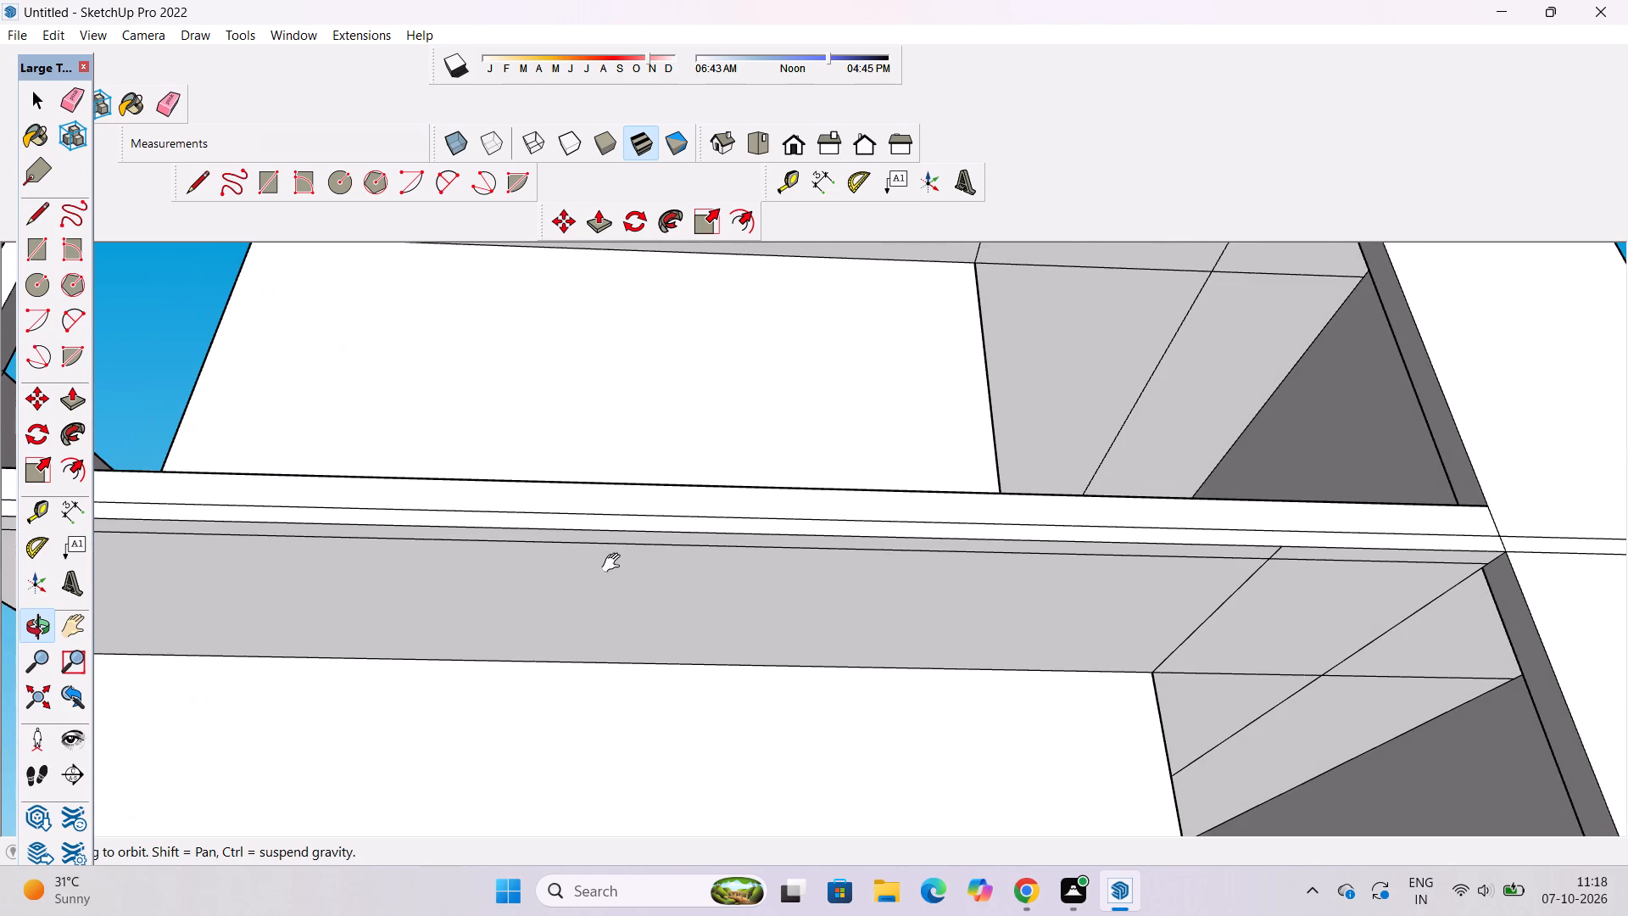
pyautogui.keyDown('shift'); pyautogui.click(615, 563); pyautogui.keyUp('shift')
pyautogui.scroll(1, 577, 581)
pyautogui.keyDown('shift'); pyautogui.moveTo(629, 565); pyautogui.dragTo(716, 565); pyautogui.keyUp('shift')
pyautogui.scroll(-3, 714, 570)
pyautogui.moveTo(721, 558); pyautogui.dragTo(685, 561)
pyautogui.keyDown('shift'); pyautogui.moveTo(682, 562); pyautogui.dragTo(681, 583); pyautogui.keyUp('shift')
pyautogui.moveTo(690, 577); pyautogui.dragTo(709, 569)
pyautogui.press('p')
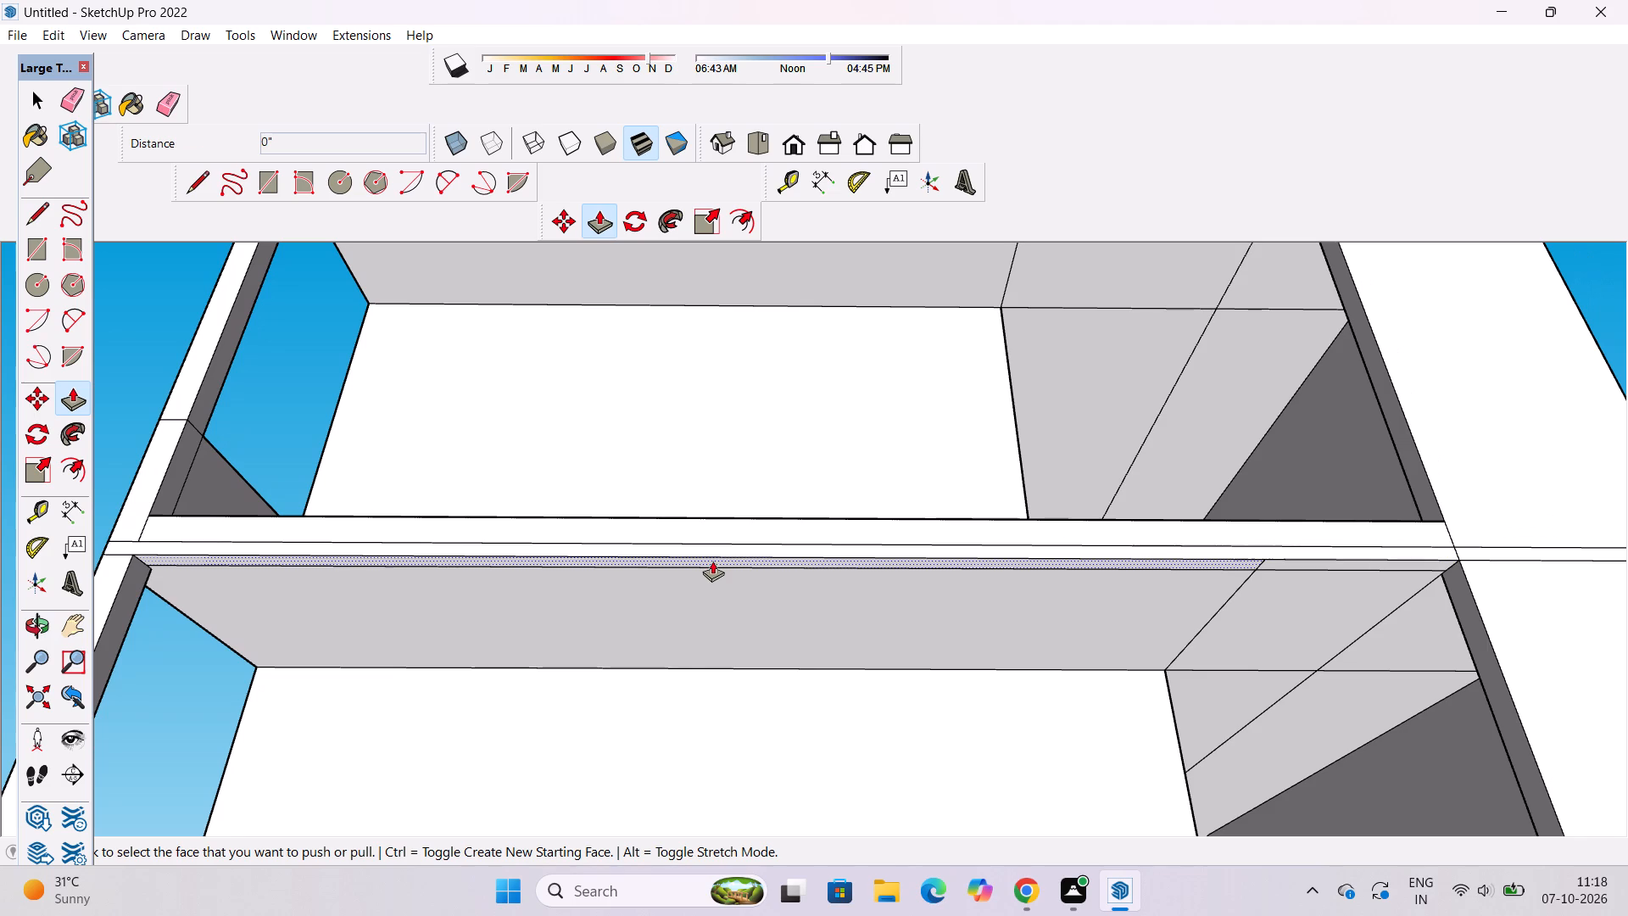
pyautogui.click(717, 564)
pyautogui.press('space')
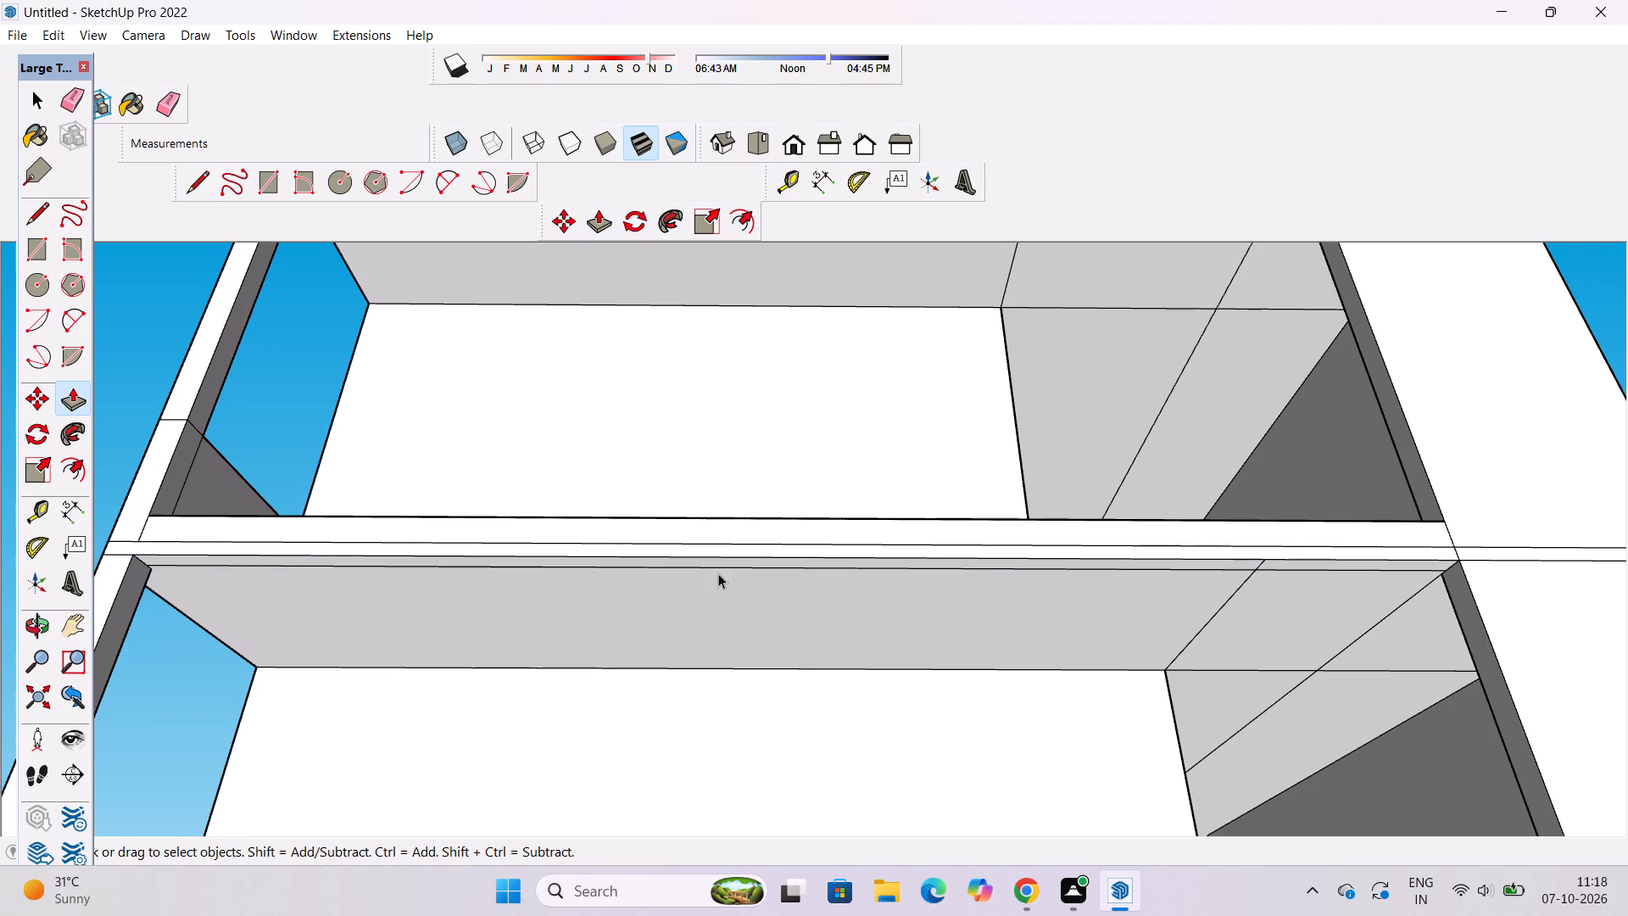
# Erase both segments of the line crossing the slab's underside near the end wall, through the front strip and behind it.
pyautogui.press('e')
pyautogui.scroll(8, 1267, 596)
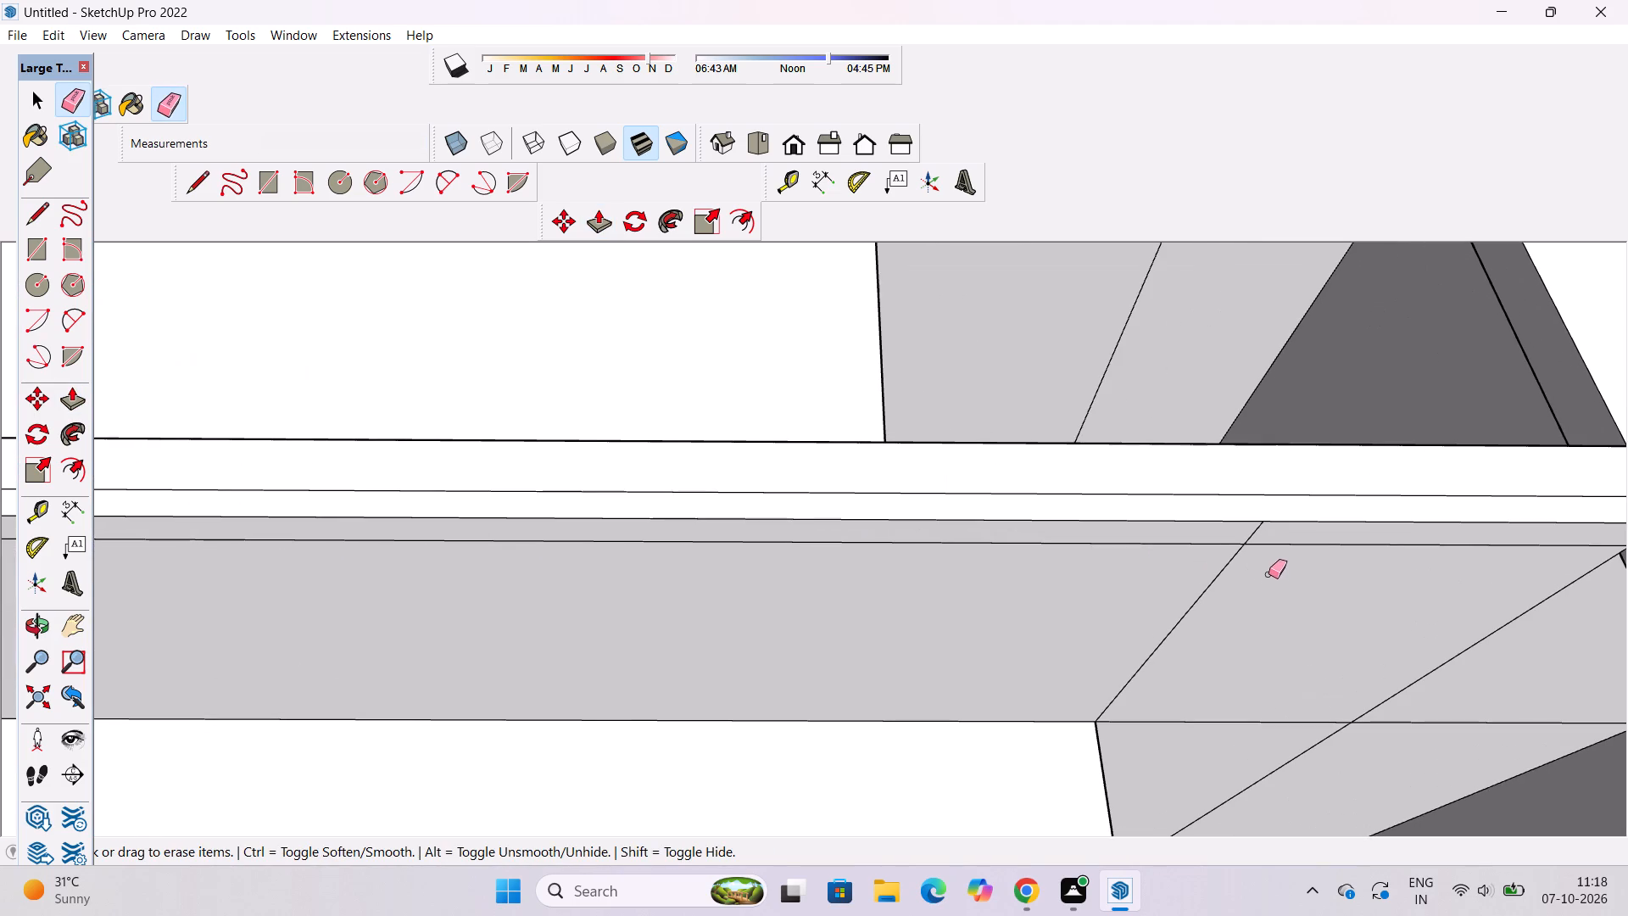
pyautogui.click(1256, 522)
pyautogui.scroll(-4, 1045, 619)
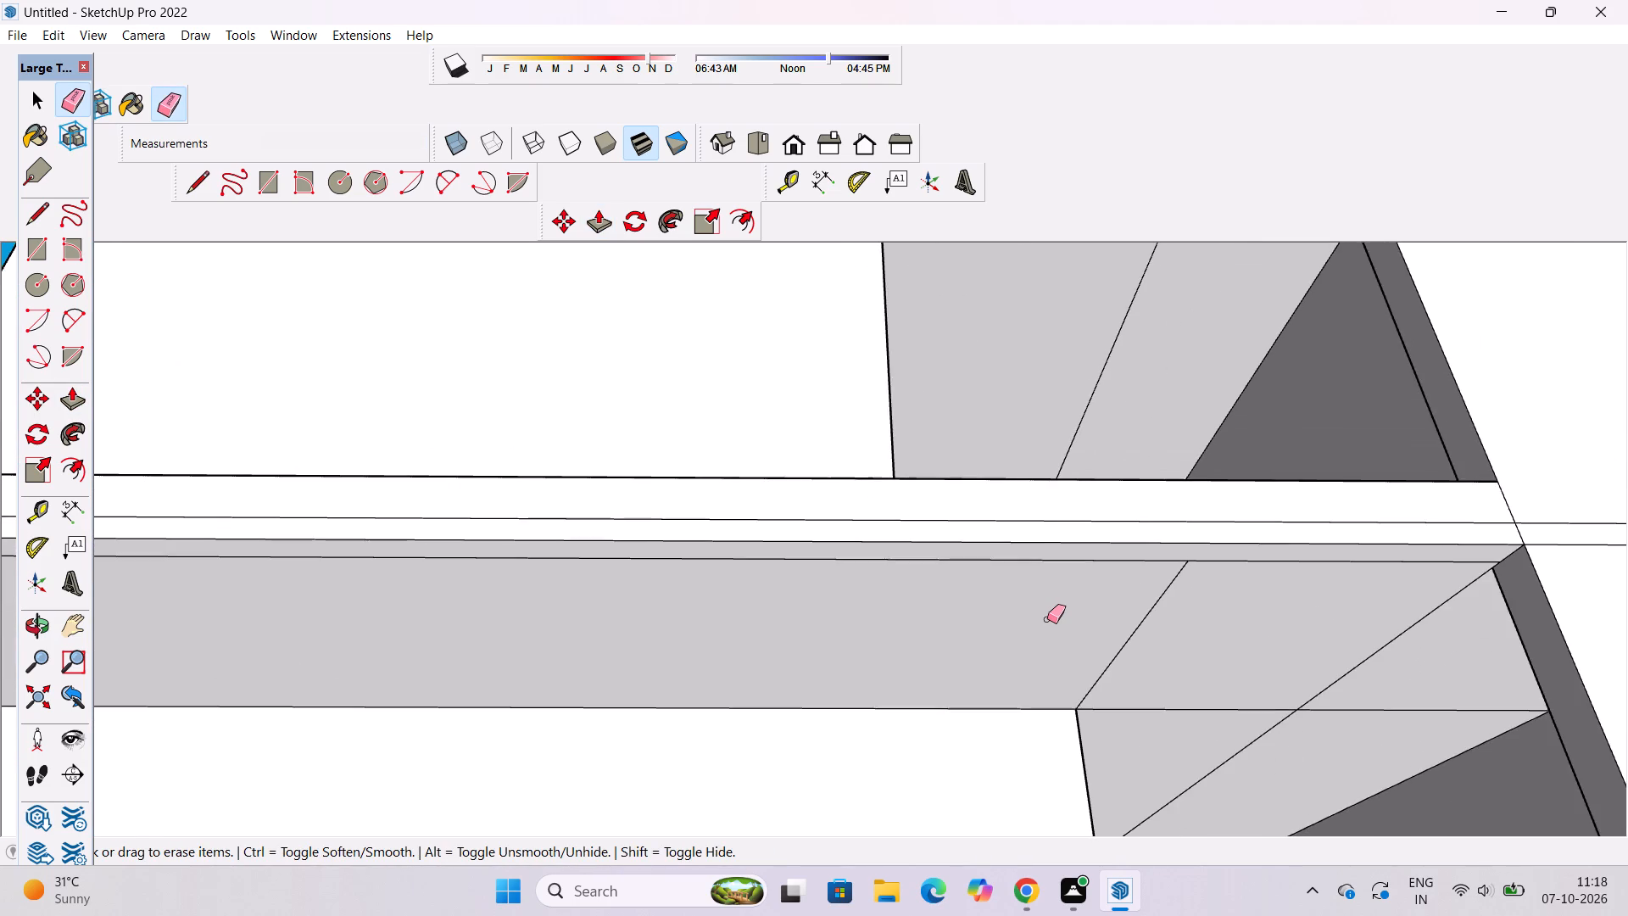
pyautogui.scroll(4, 1068, 612)
pyautogui.scroll(-5, 957, 628)
pyautogui.scroll(1, 1084, 618)
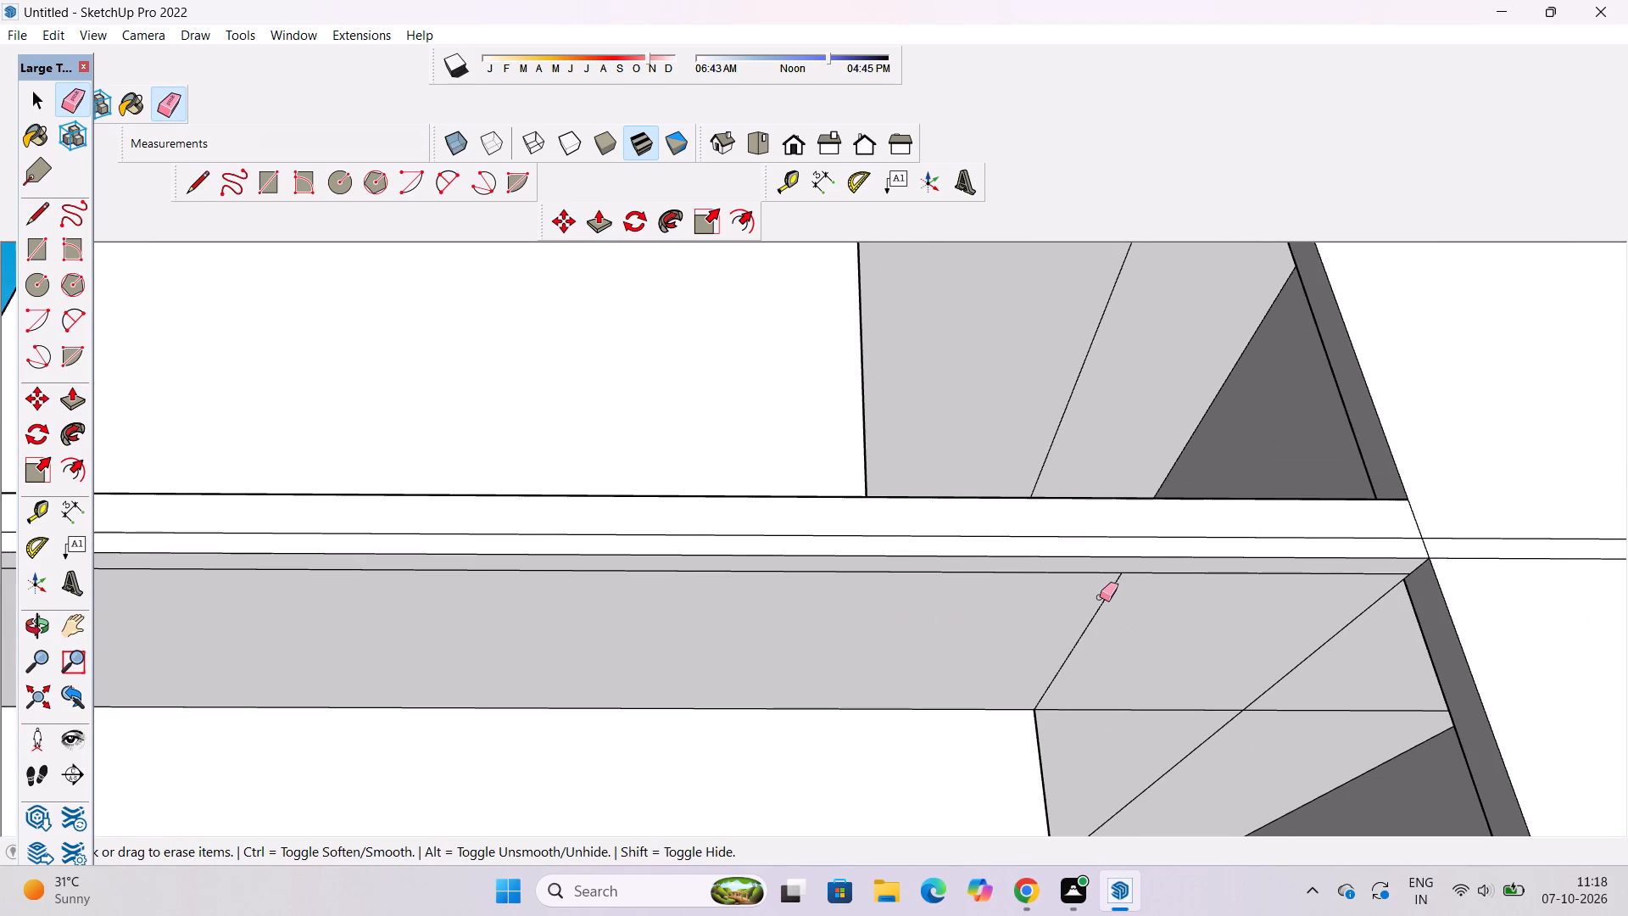
pyautogui.moveTo(1100, 597); pyautogui.dragTo(1101, 607)
pyautogui.scroll(-5, 961, 608)
# Push/Pull the front strip on the slab's underside 6' downward to form the edge beam.
pyautogui.press('p')
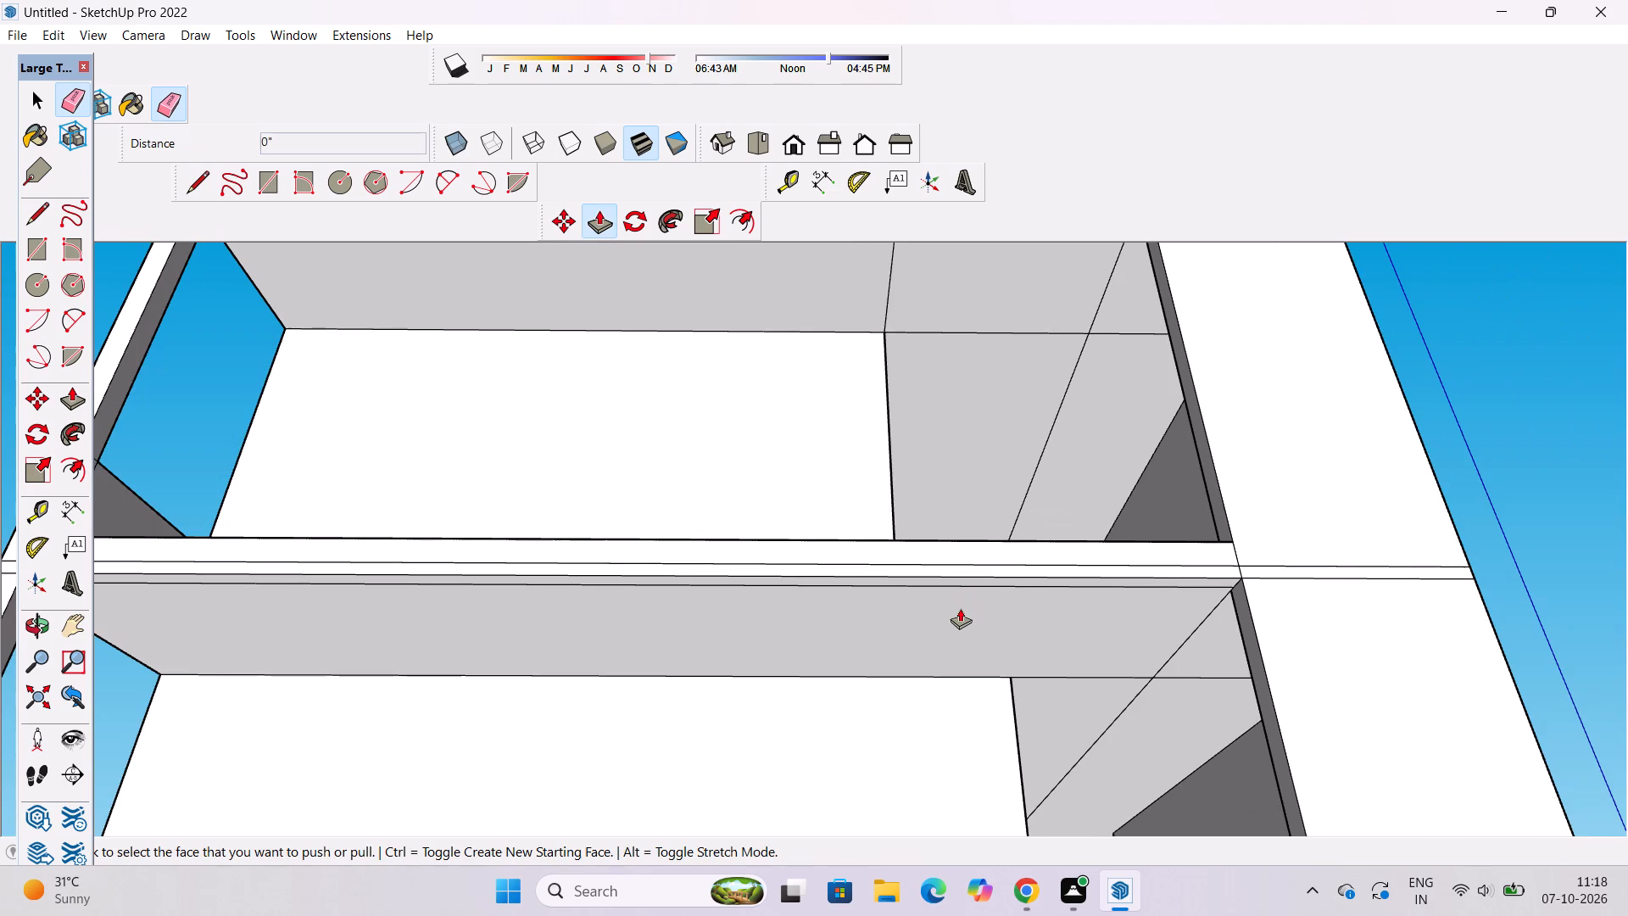
pyautogui.scroll(-2, 1192, 549)
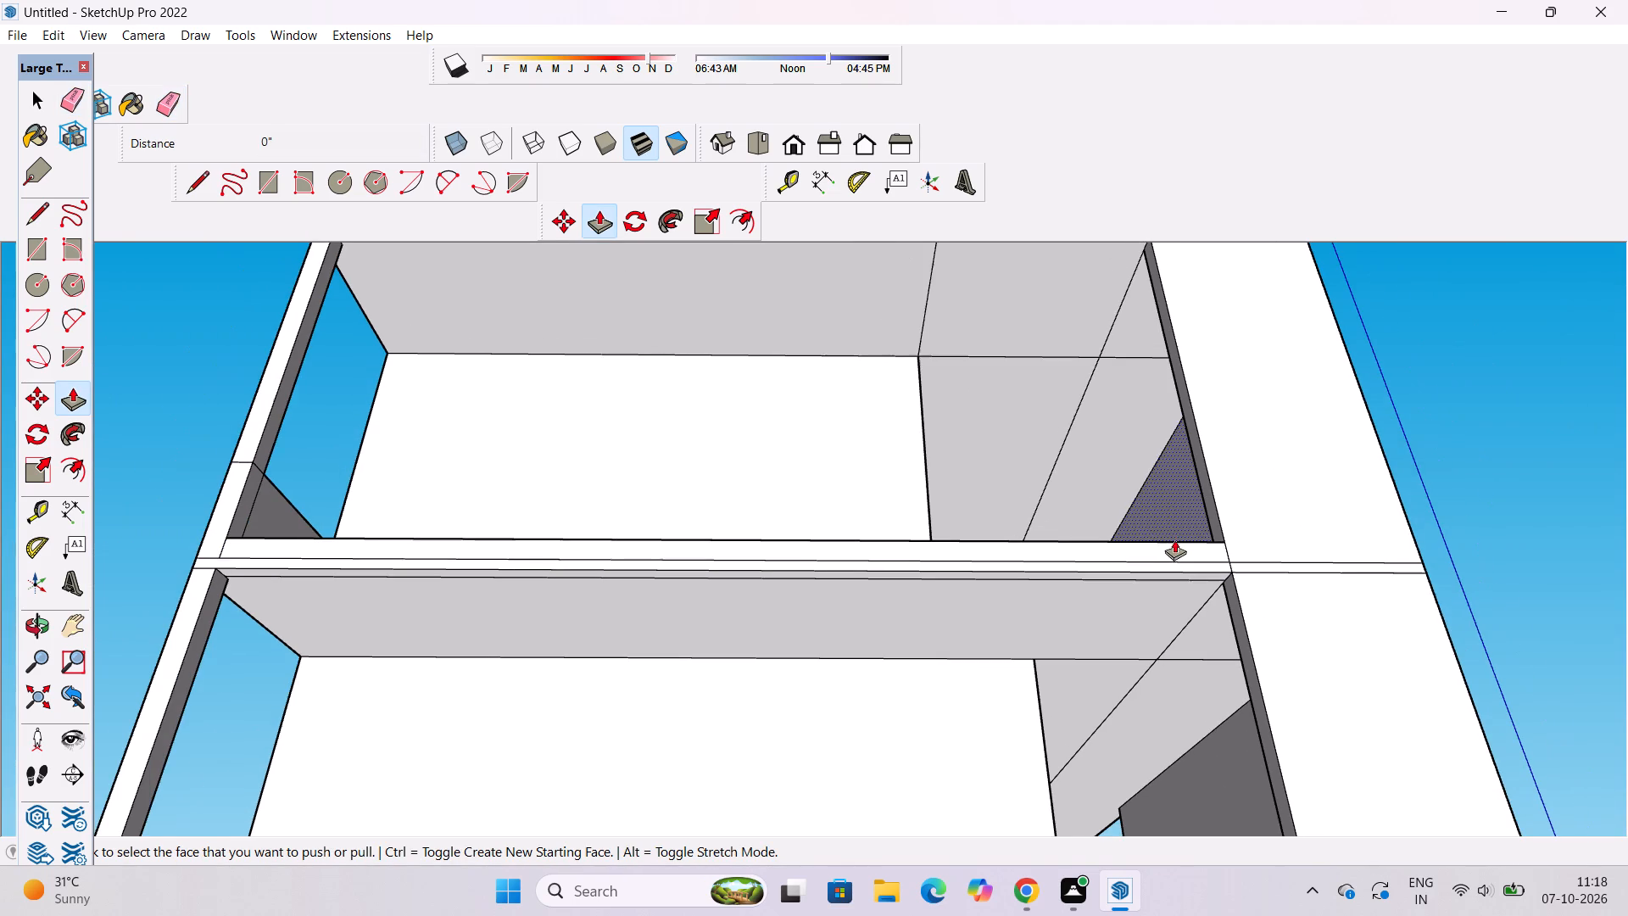
pyautogui.scroll(1, 955, 534)
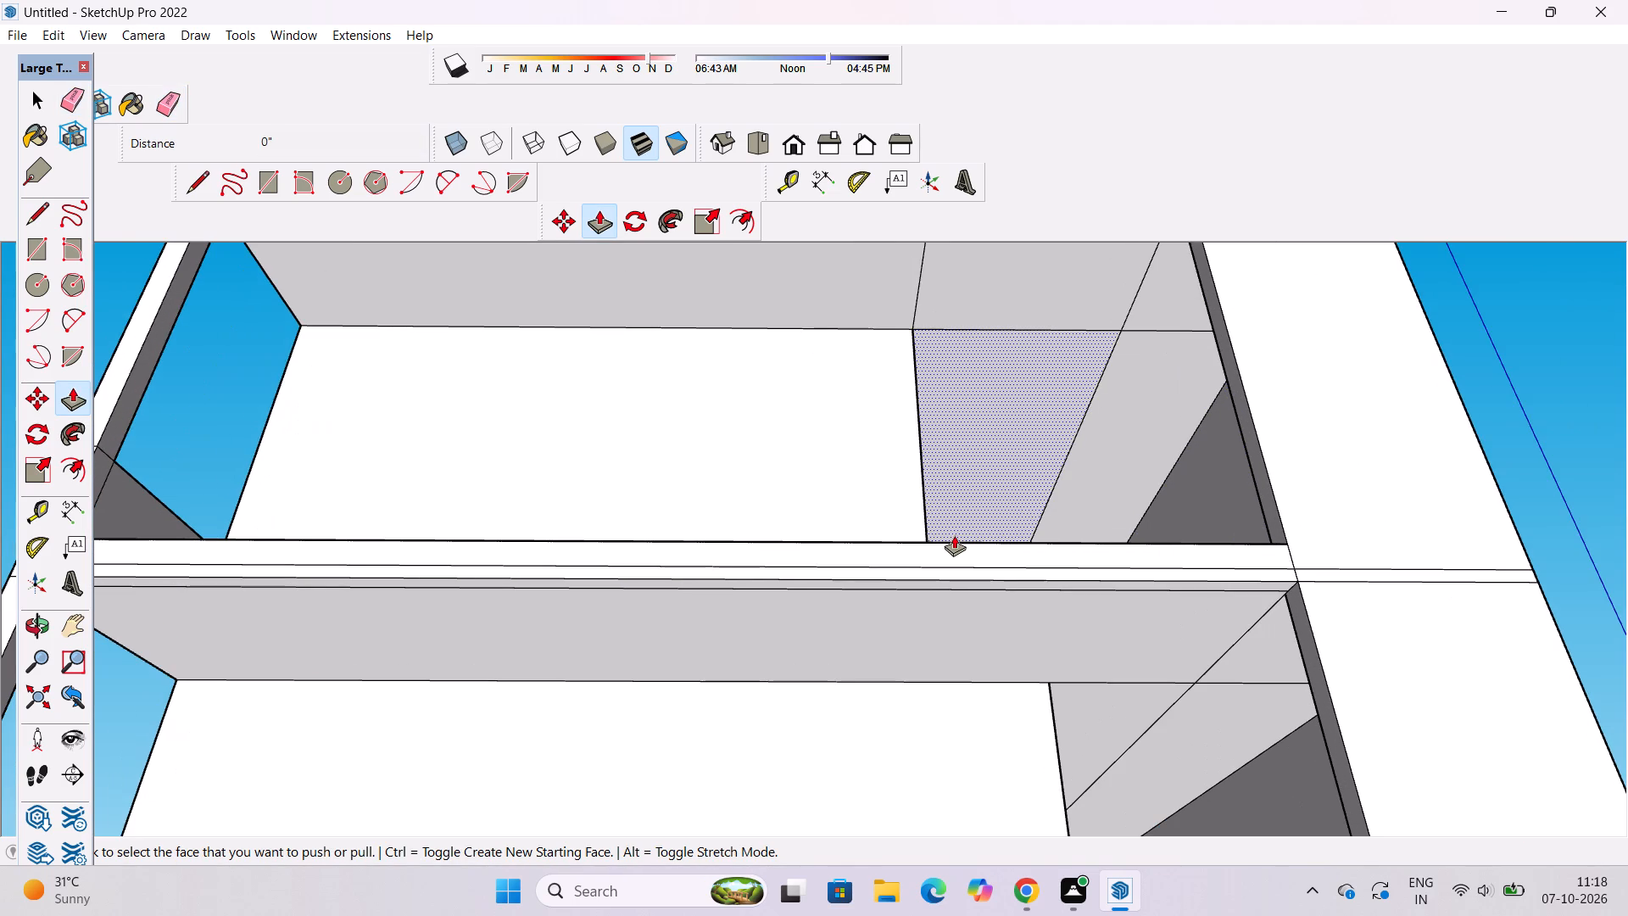
pyautogui.scroll(2, 954, 536)
pyautogui.click(984, 613)
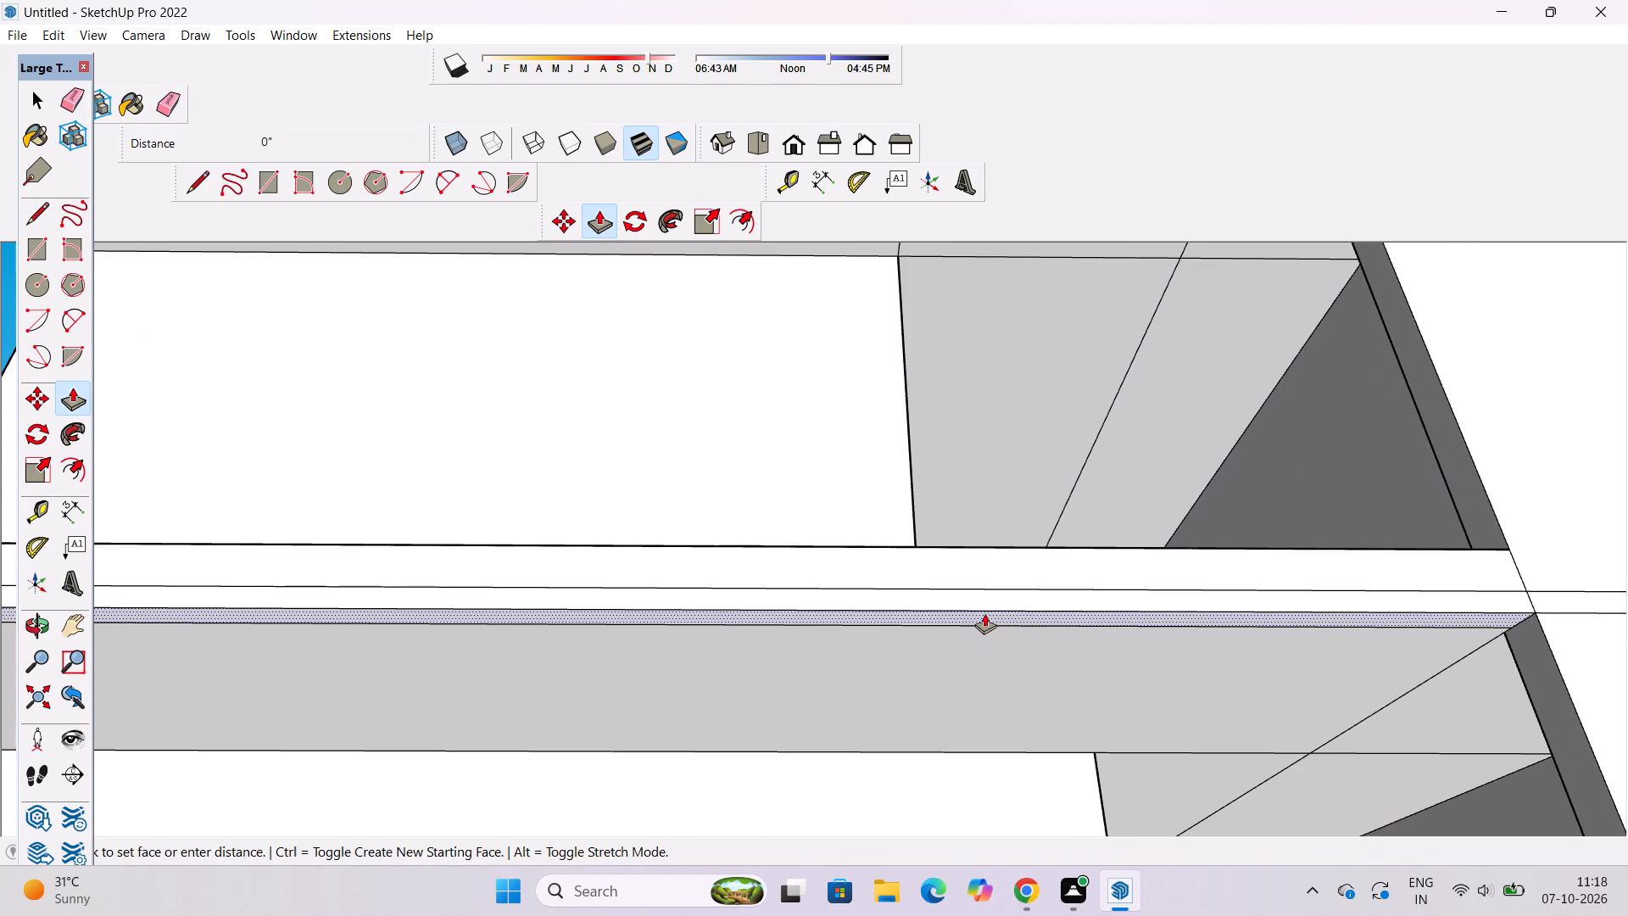
pyautogui.scroll(-4, 984, 613)
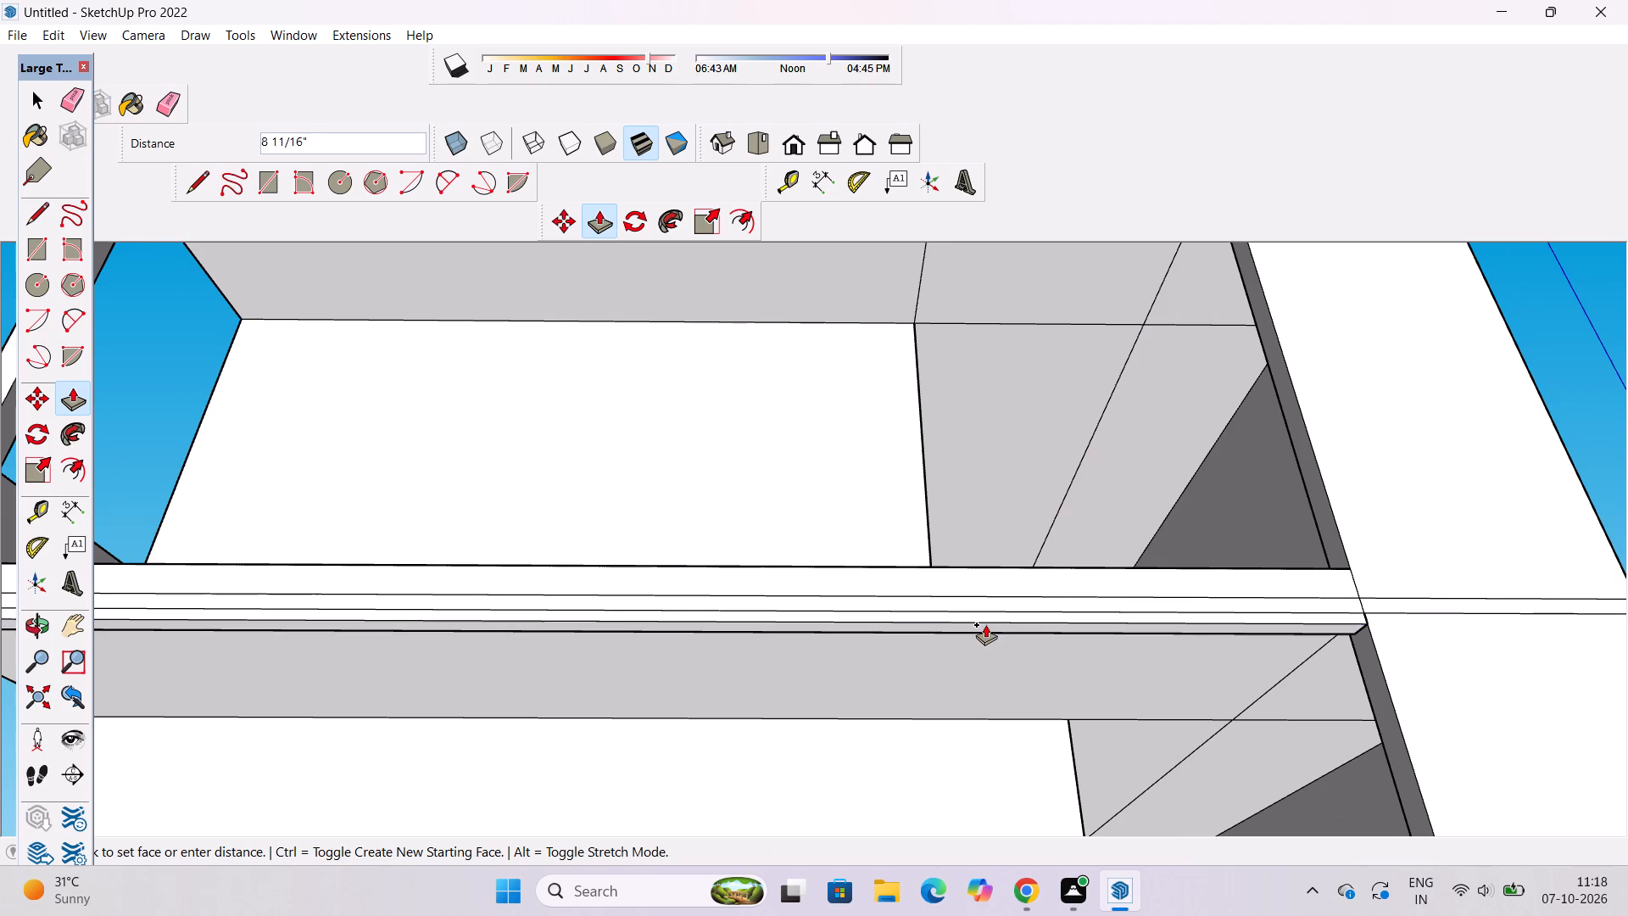
pyautogui.scroll(-3, 985, 624)
pyautogui.write("6'")
pyautogui.press('Return')
# Examine the new edge beam below the top storey and its joints with the corner post and end wall.
pyautogui.press('o')
pyautogui.scroll(-6, 1015, 600)
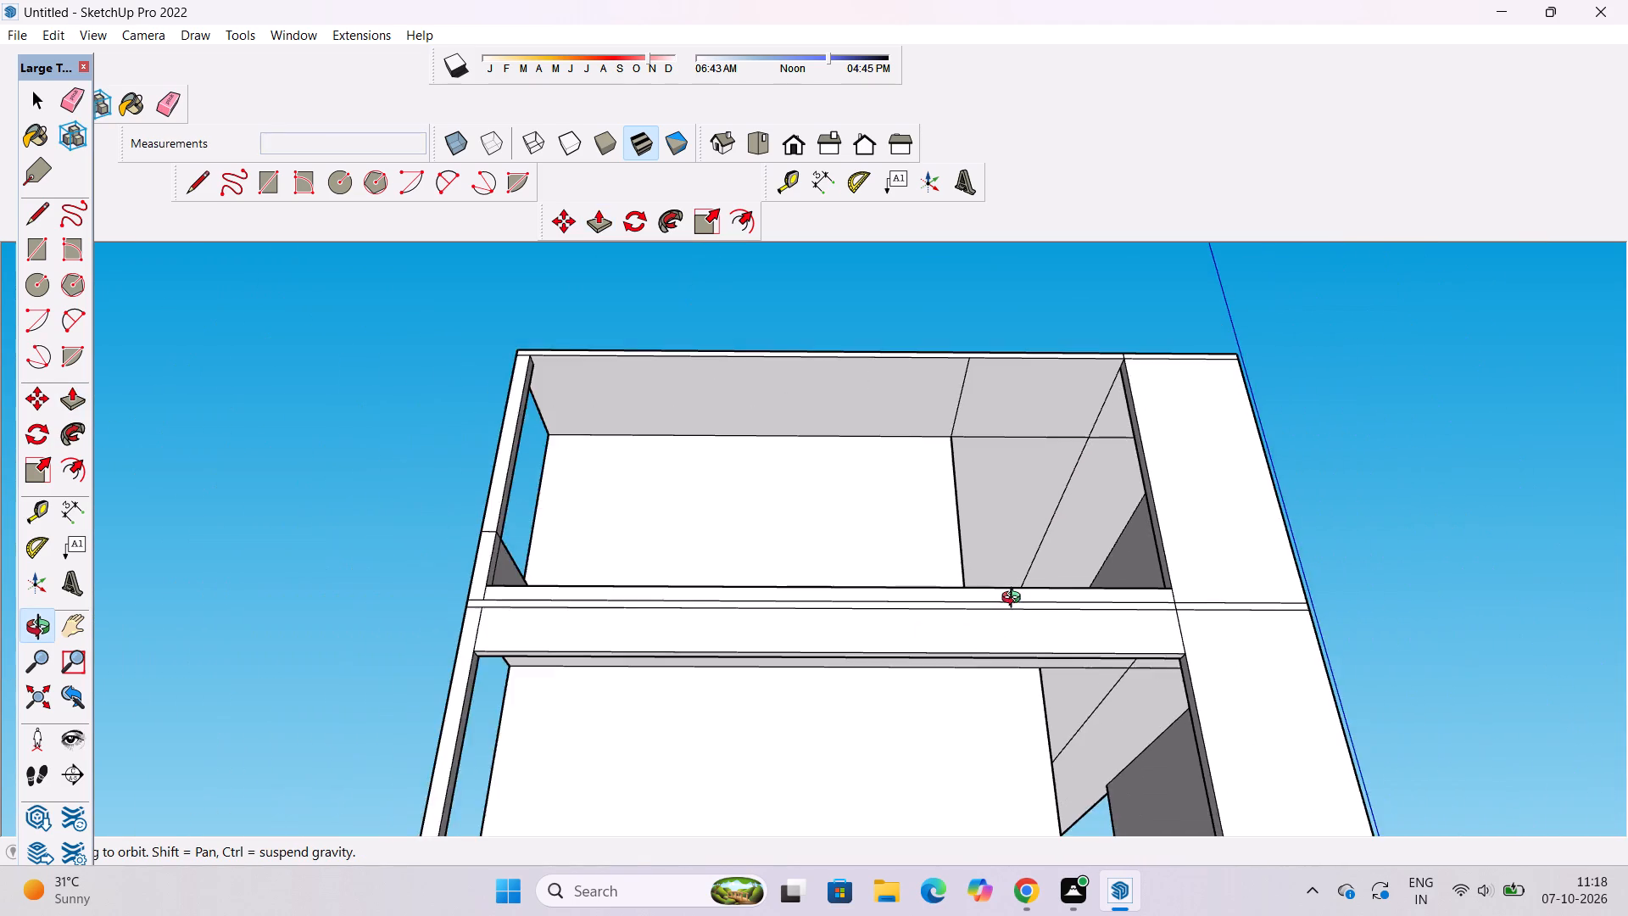
pyautogui.moveTo(1022, 598); pyautogui.dragTo(1045, 801)
pyautogui.keyDown('shift'); pyautogui.moveTo(1008, 782); pyautogui.dragTo(1016, 756); pyautogui.keyUp('shift')
pyautogui.moveTo(1016, 756); pyautogui.dragTo(929, 754)
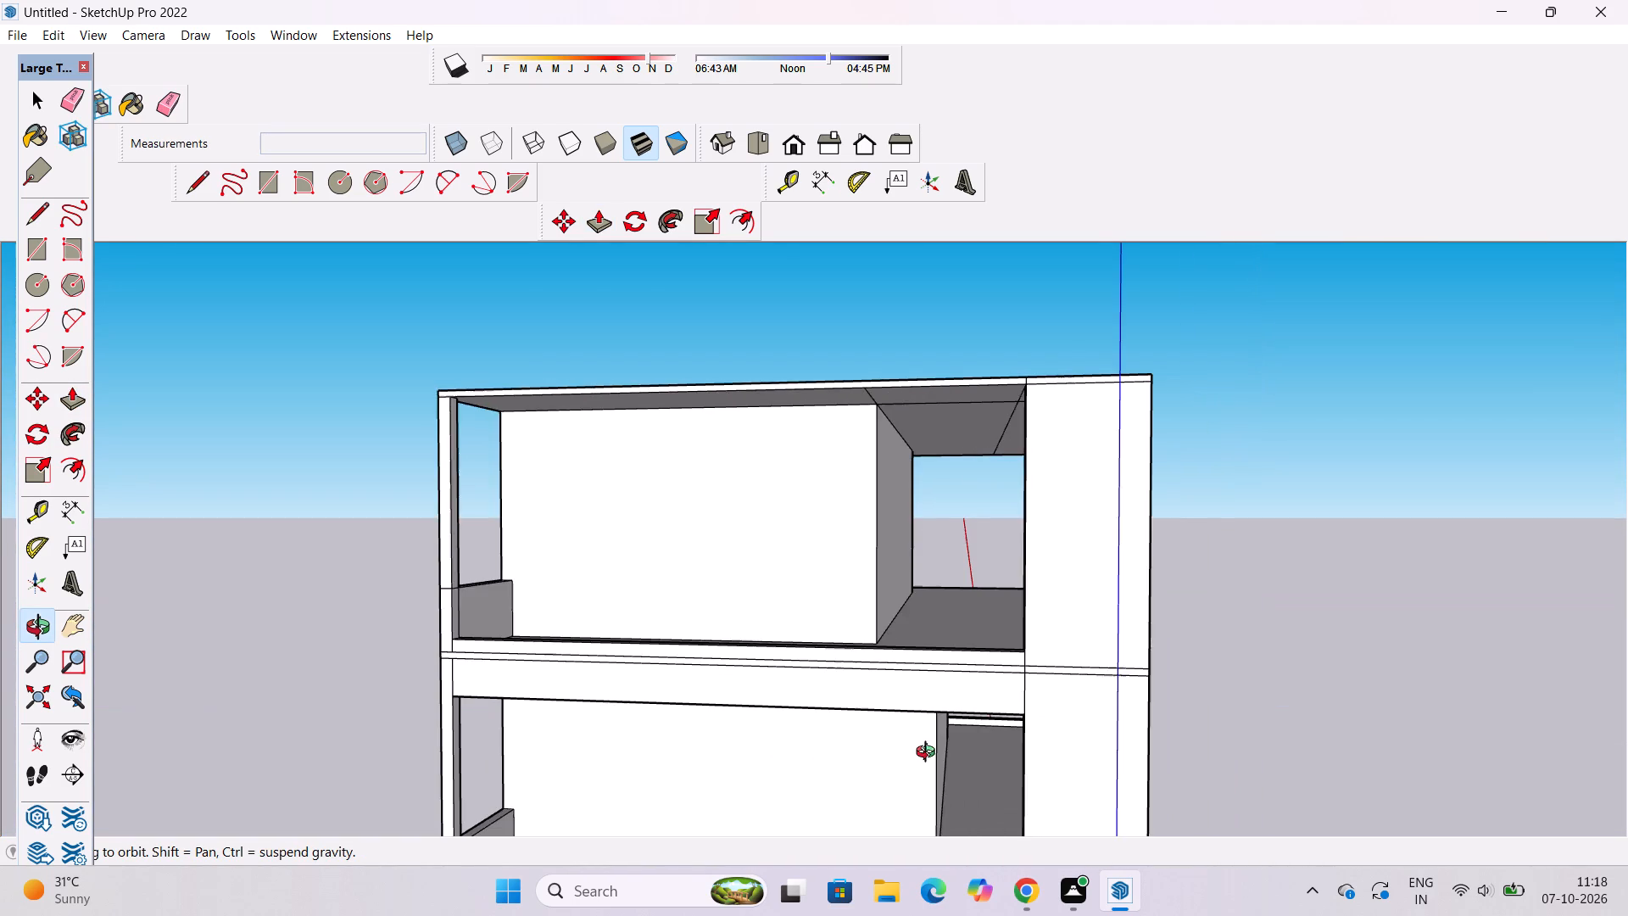
pyautogui.scroll(-2, 929, 754)
pyautogui.keyDown('shift'); pyautogui.moveTo(847, 778); pyautogui.dragTo(941, 764); pyautogui.keyUp('shift')
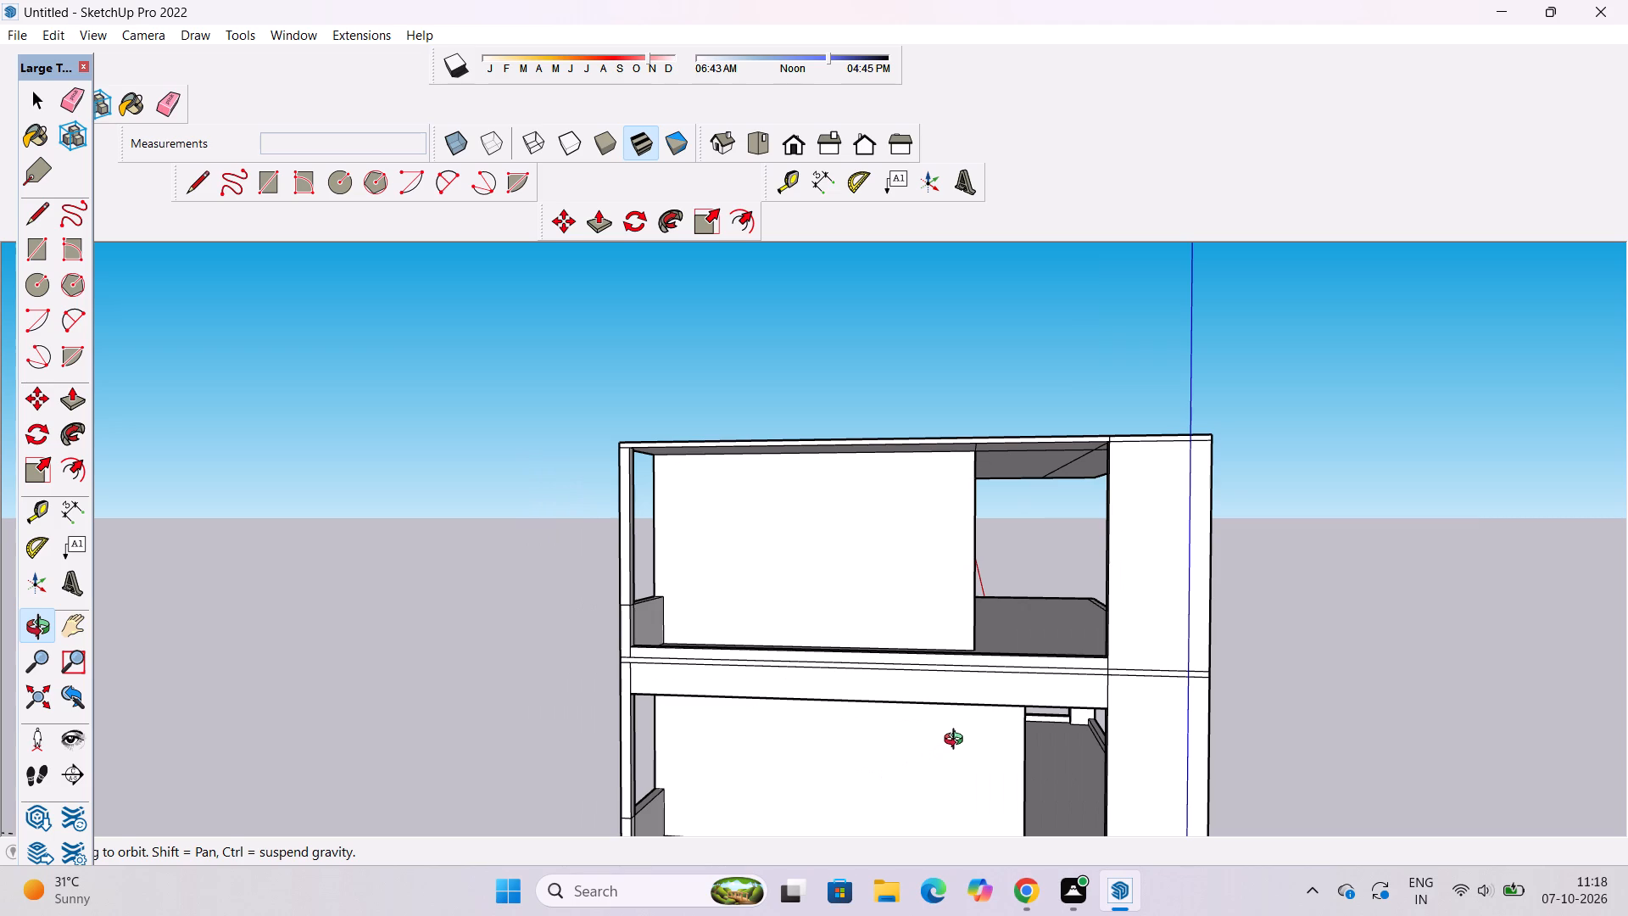
pyautogui.moveTo(1008, 725); pyautogui.dragTo(981, 740)
pyautogui.scroll(3, 919, 740)
pyautogui.keyDown('shift'); pyautogui.moveTo(919, 731); pyautogui.dragTo(948, 713); pyautogui.keyUp('shift')
pyautogui.scroll(3, 775, 672)
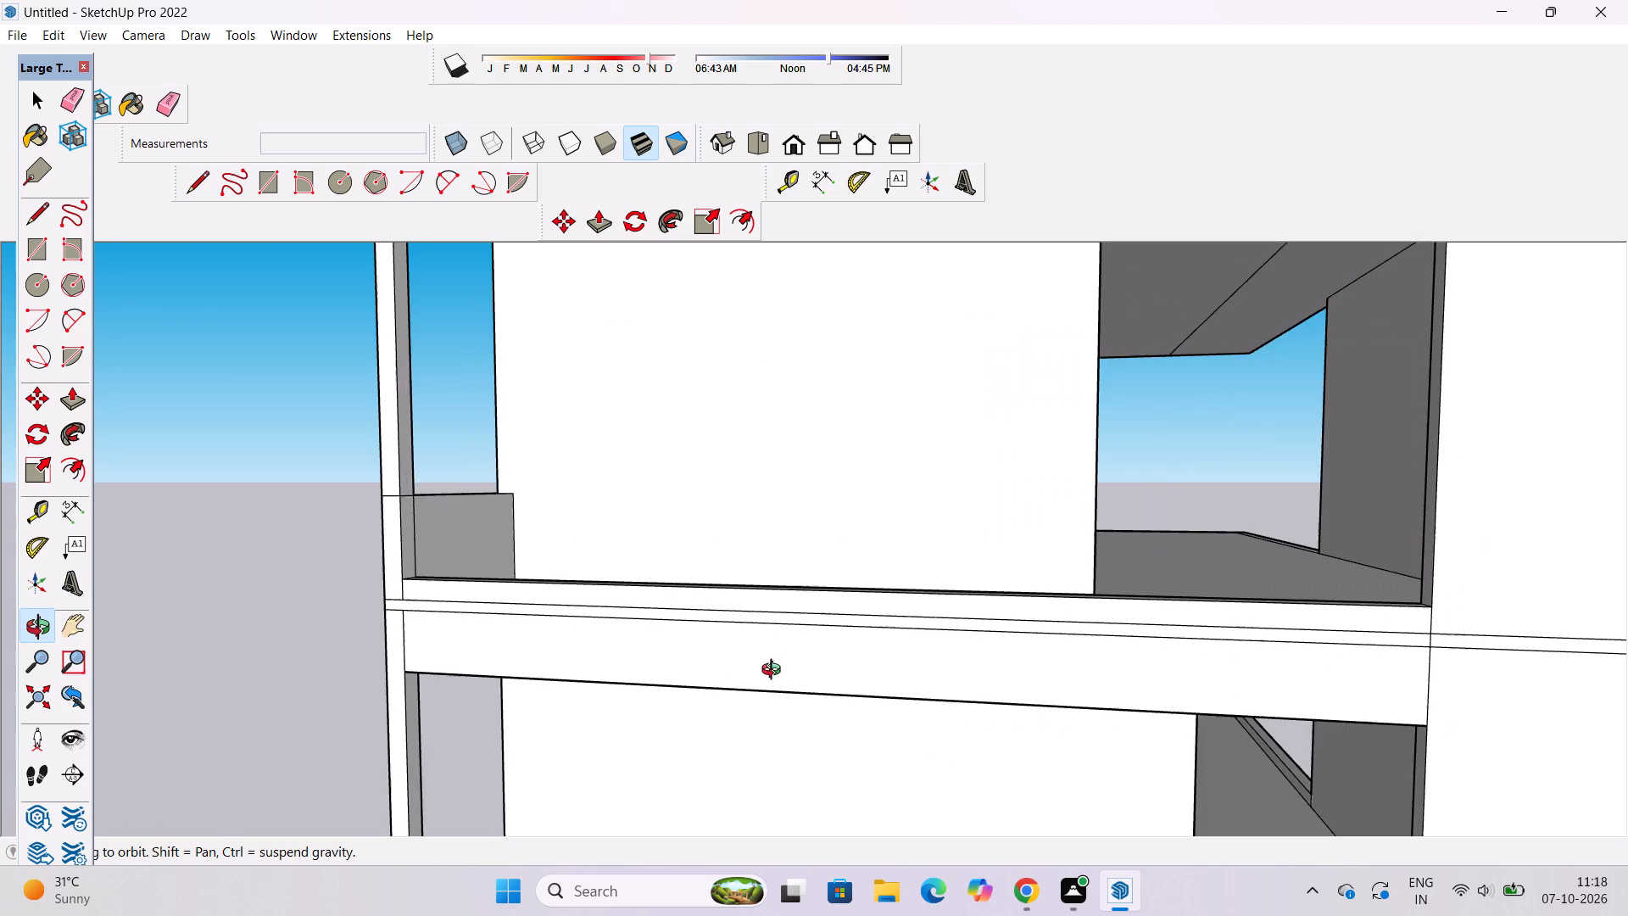
pyautogui.scroll(1, 775, 672)
pyautogui.moveTo(728, 669); pyautogui.dragTo(807, 668)
pyautogui.keyDown('shift'); pyautogui.moveTo(678, 724); pyautogui.dragTo(859, 754); pyautogui.keyUp('shift')
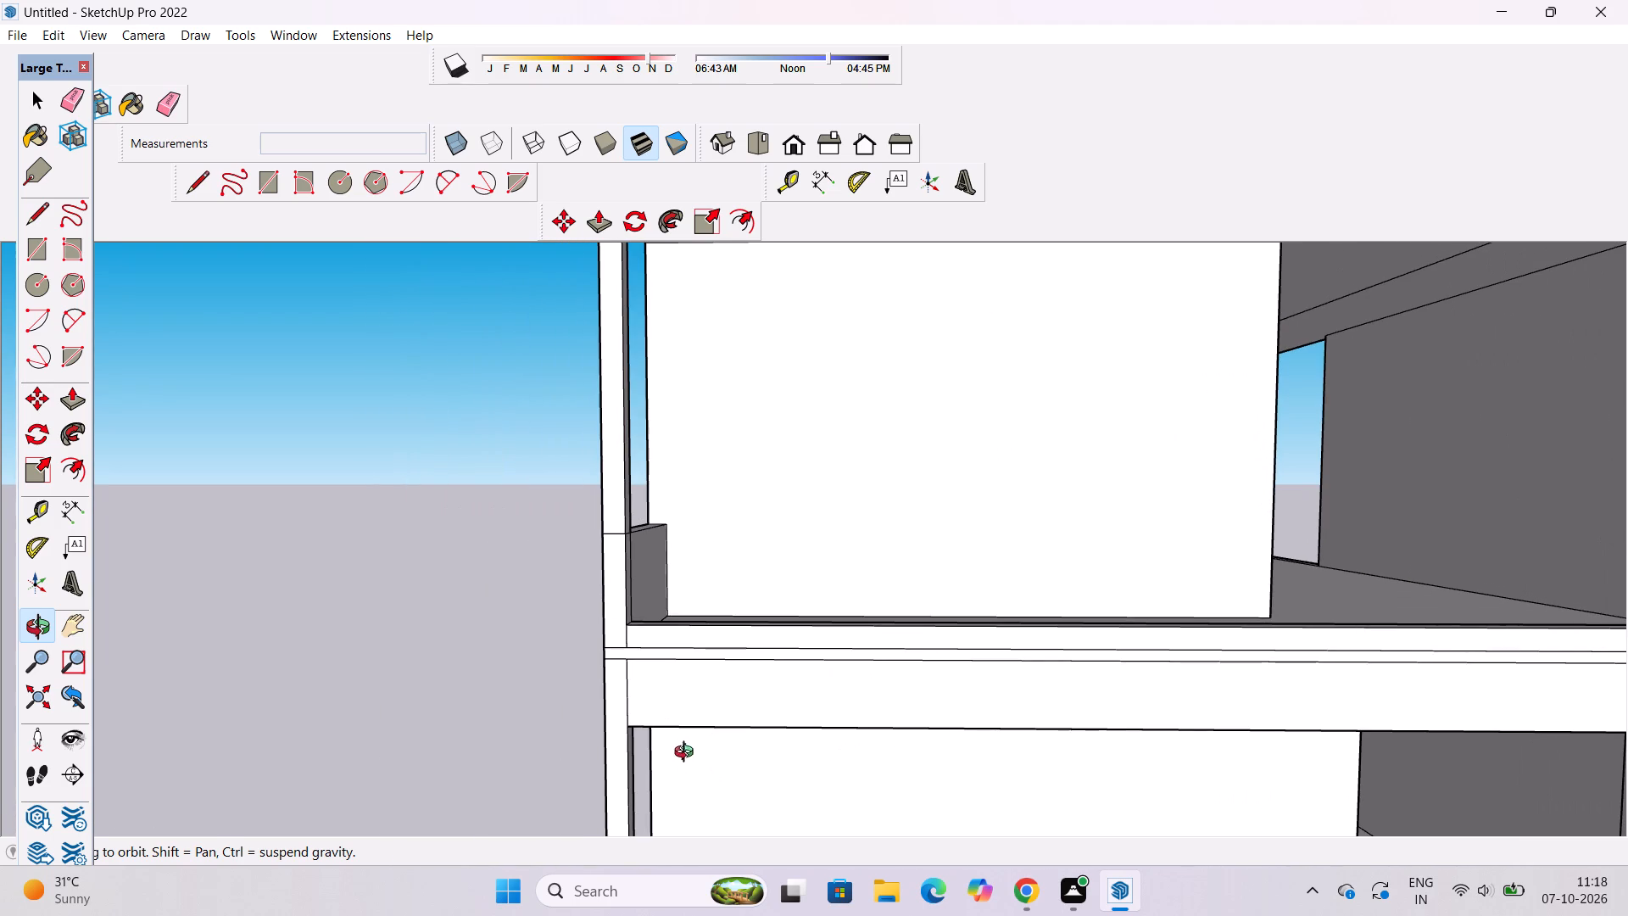
# Draw a 1' vertical line closing the gap in the corner post's inner edge between the two horizontal lines below the top storey.
pyautogui.scroll(3, 689, 726)
pyautogui.keyDown('shift'); pyautogui.moveTo(605, 652); pyautogui.dragTo(605, 630); pyautogui.keyUp('shift')
pyautogui.moveTo(605, 628); pyautogui.dragTo(627, 663)
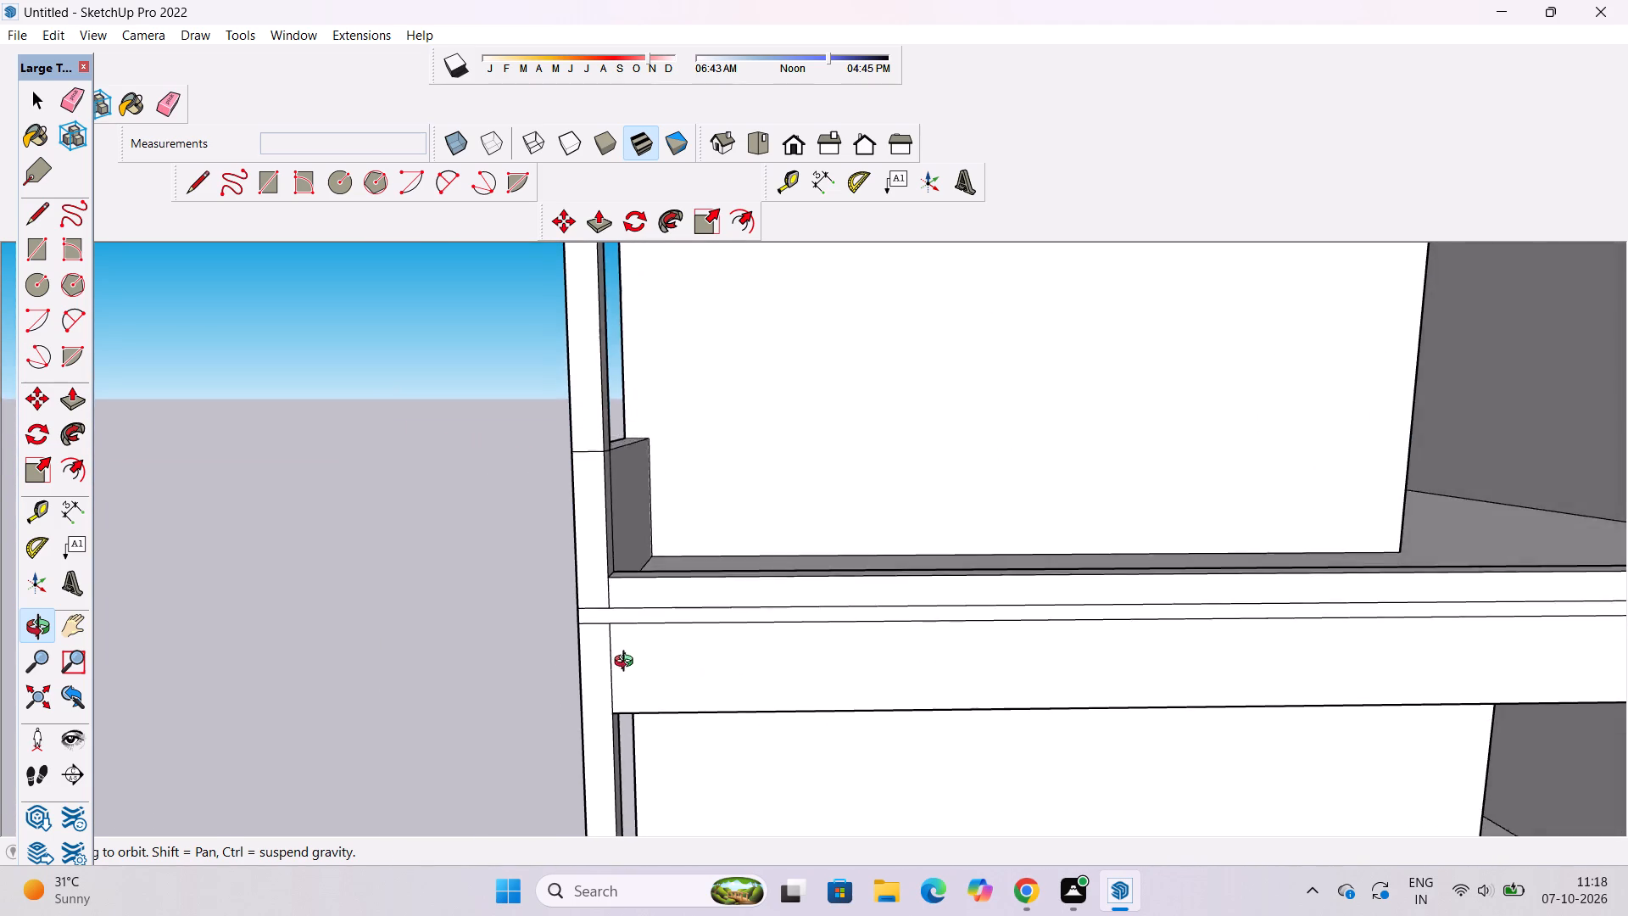
pyautogui.moveTo(627, 663); pyautogui.dragTo(635, 682)
pyautogui.scroll(5, 613, 623)
pyautogui.keyDown('shift'); pyautogui.click(607, 643); pyautogui.keyUp('shift')
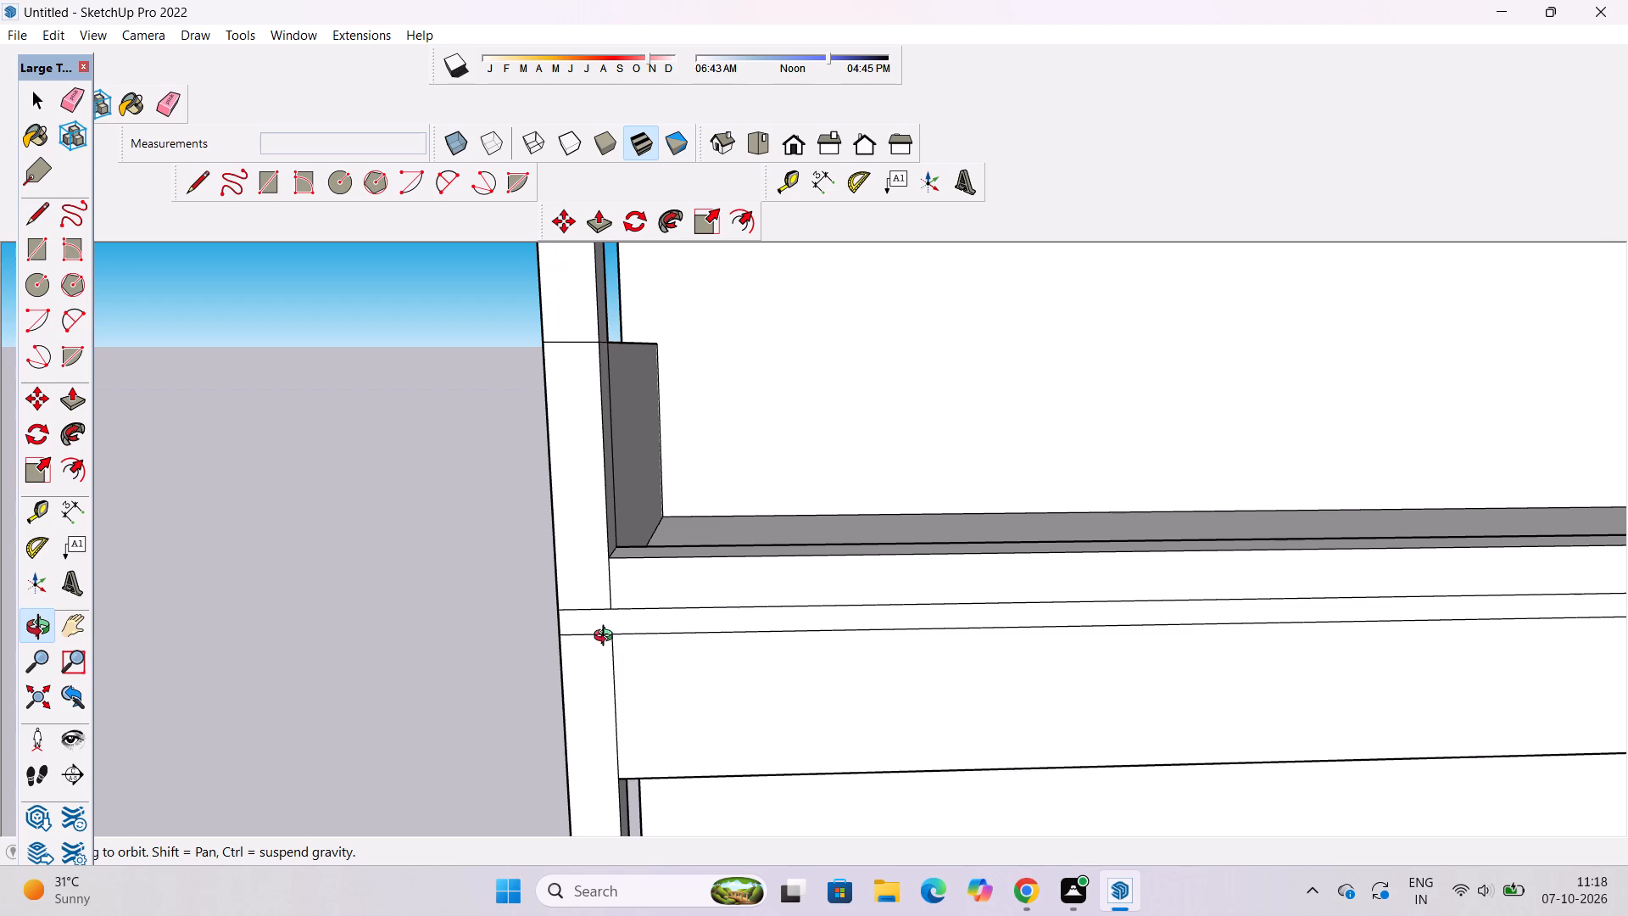
pyautogui.press('l')
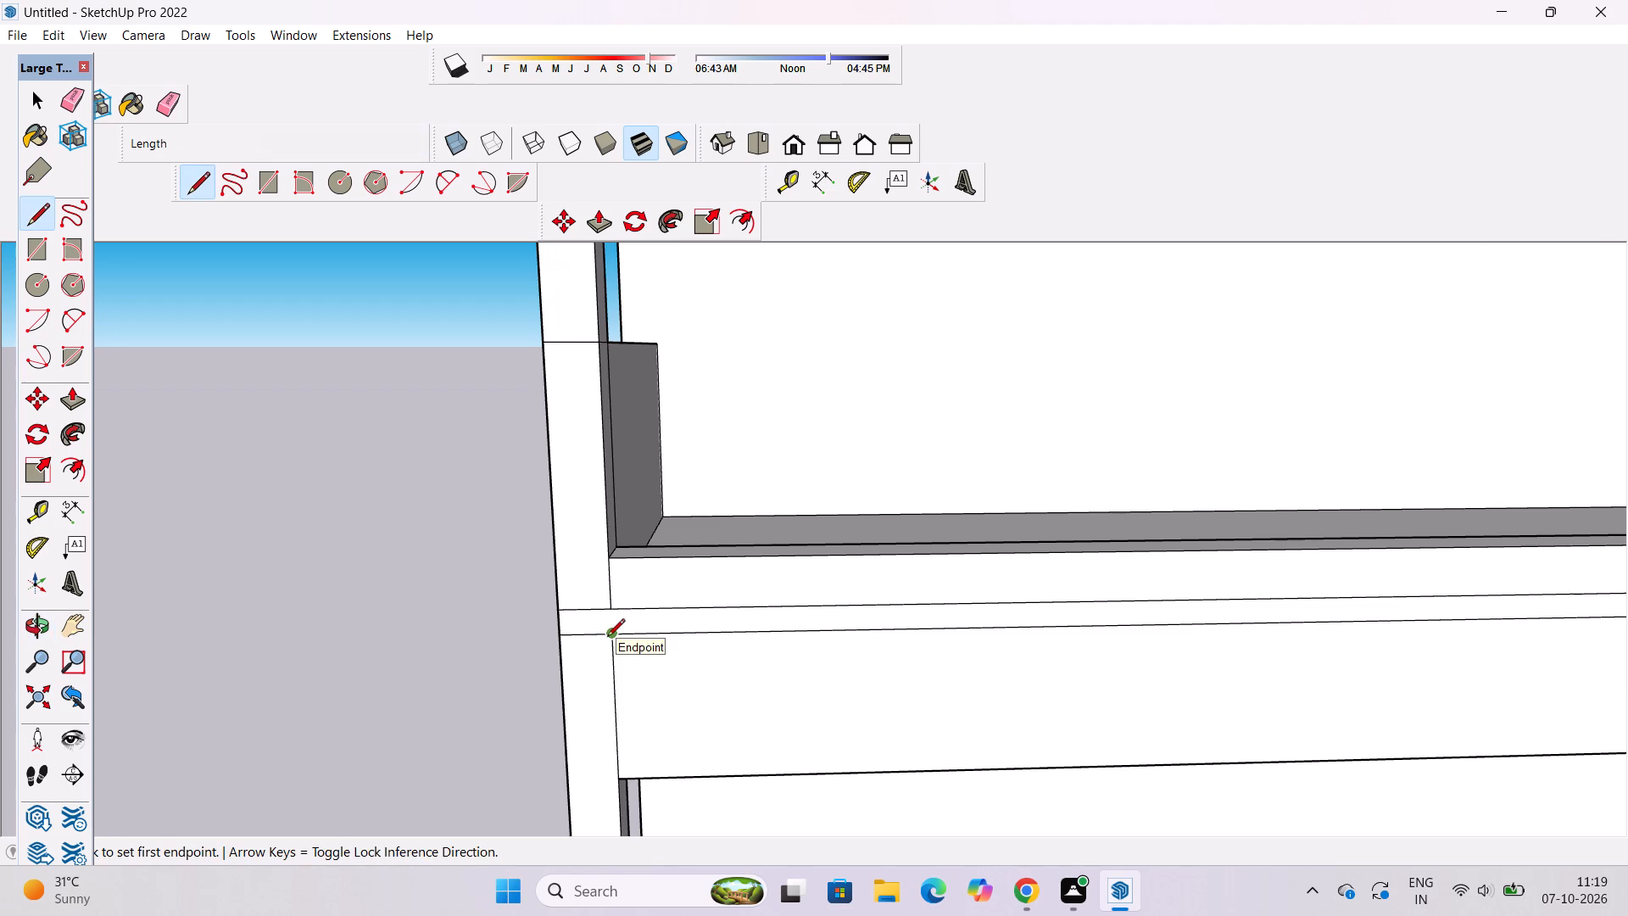
pyautogui.scroll(3, 607, 638)
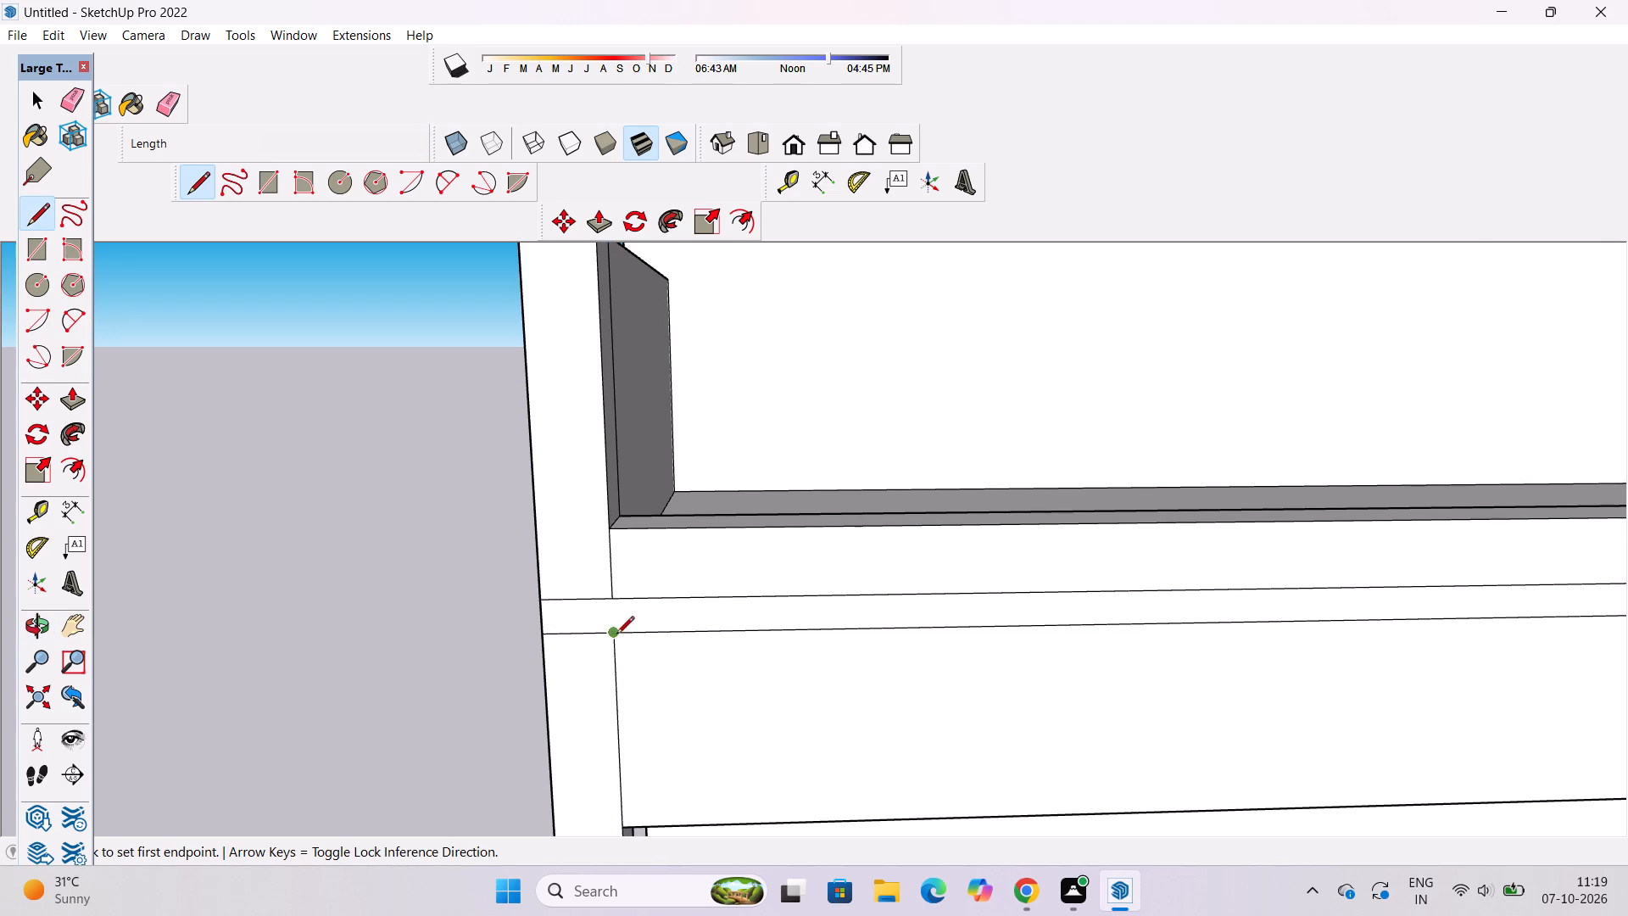
pyautogui.click(615, 636)
pyautogui.click(609, 596)
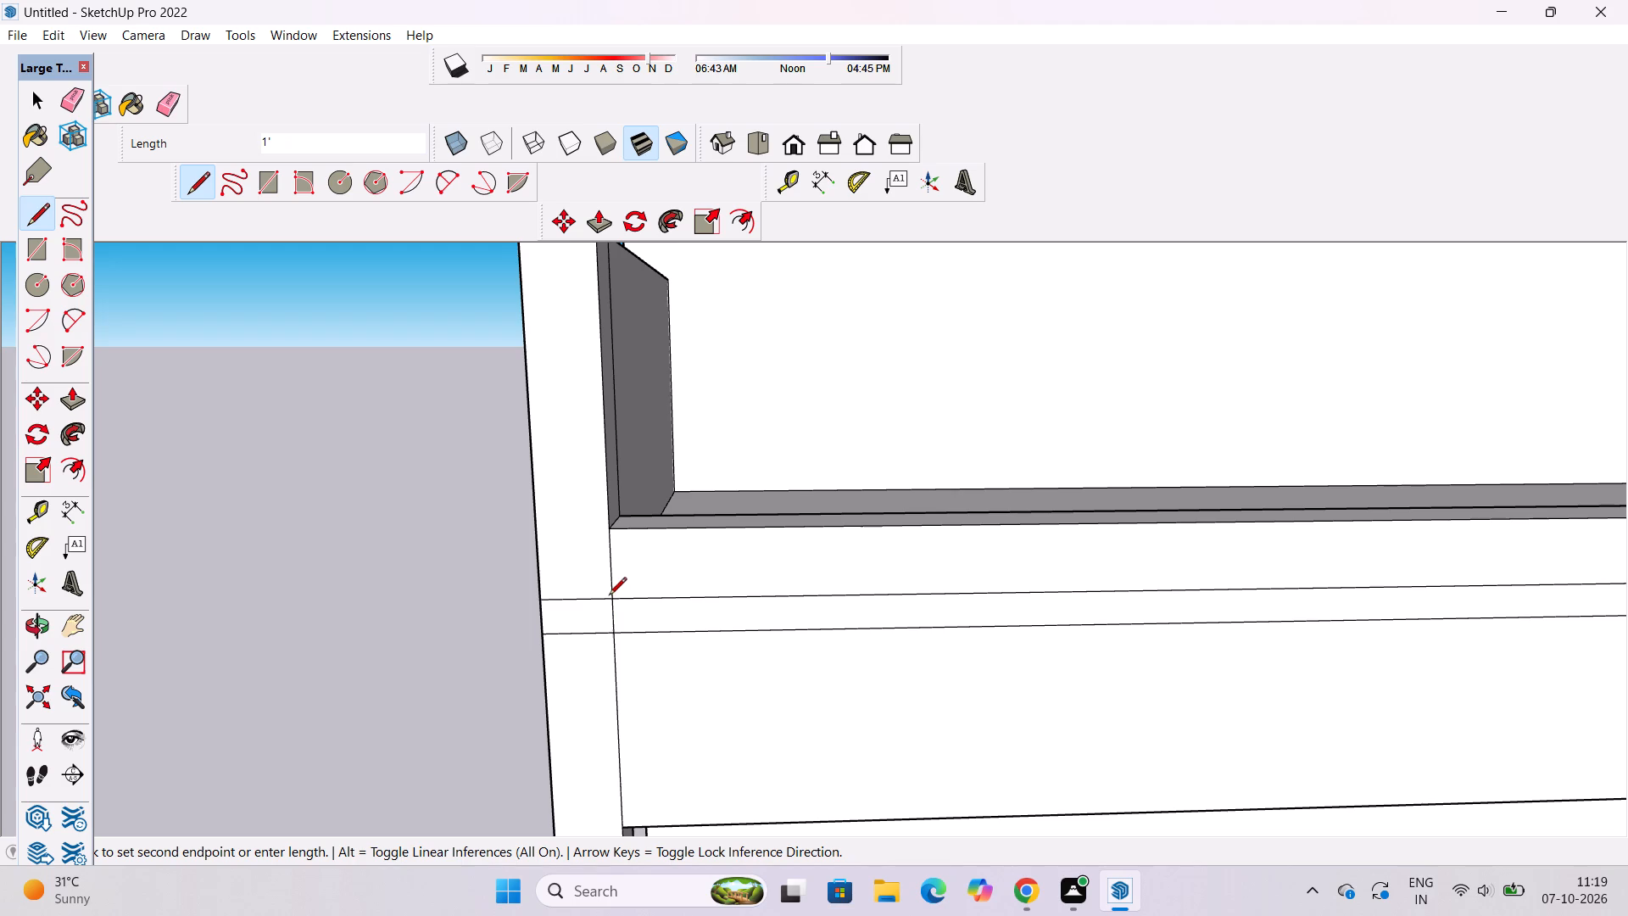
pyautogui.press('space')
# Erase the upper of the two horizontal lines across the corner post and along the front face of the edge beam.
pyautogui.write('e')
pyautogui.moveTo(572, 586); pyautogui.dragTo(573, 613)
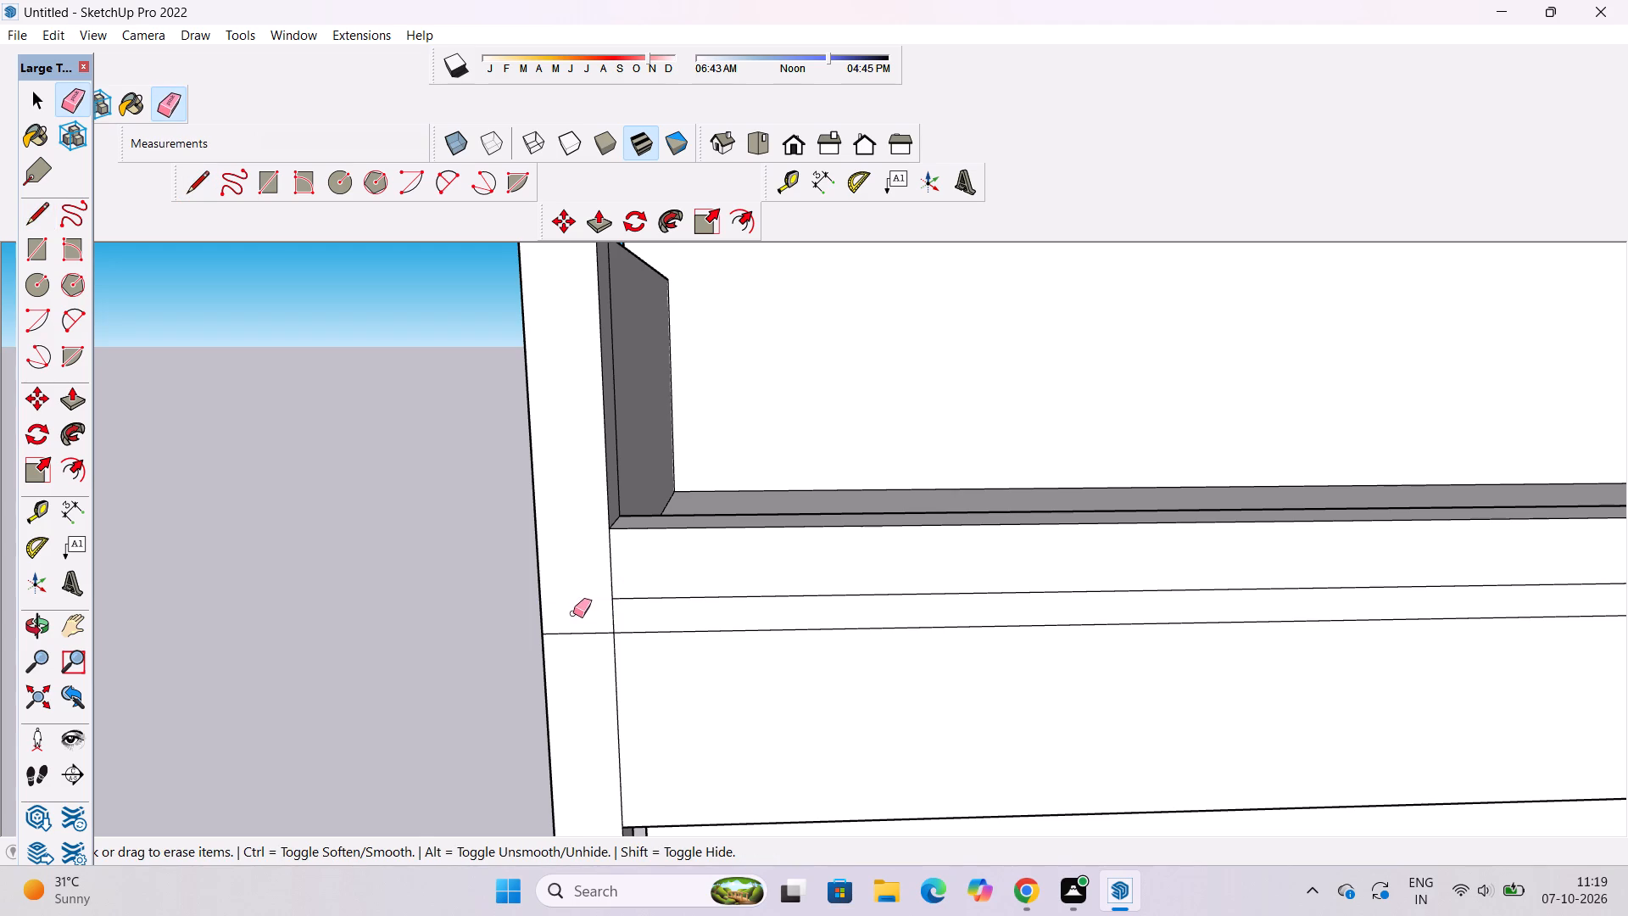
pyautogui.moveTo(573, 620); pyautogui.dragTo(576, 640)
pyautogui.hotkey('ctrl', 'z')
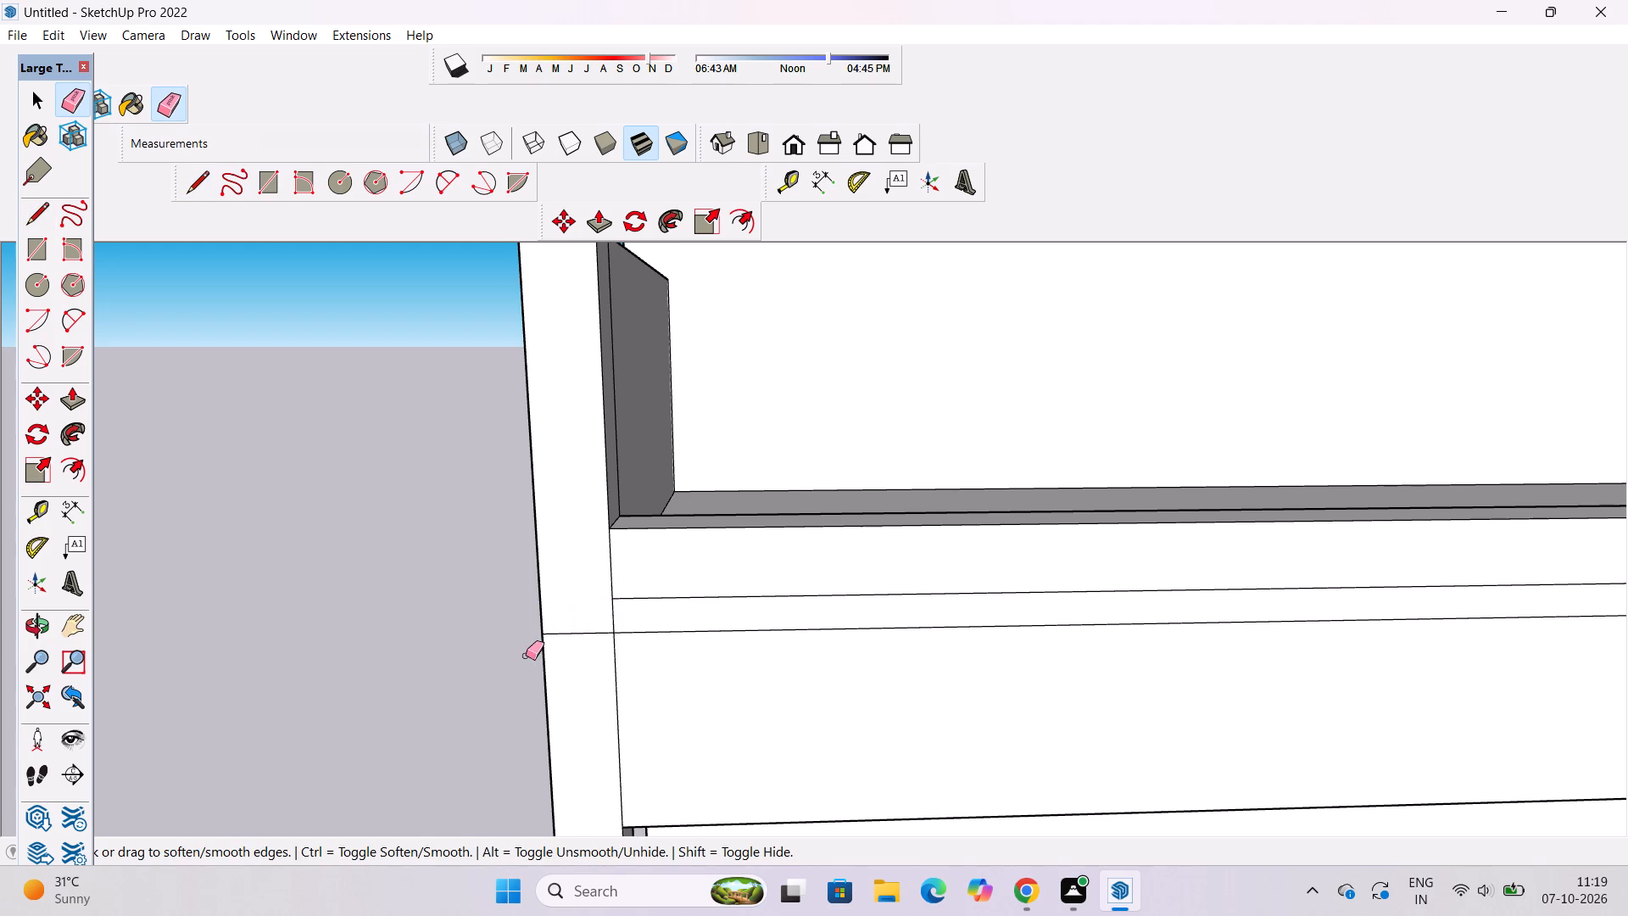
pyautogui.scroll(-7, 526, 656)
pyautogui.scroll(11, 702, 644)
pyautogui.moveTo(774, 623); pyautogui.dragTo(774, 630)
pyautogui.press('space')
# Examine the beams, corner posts and balcony openings of the upper storeys from the front and both sides.
pyautogui.scroll(-3, 612, 664)
pyautogui.press('o')
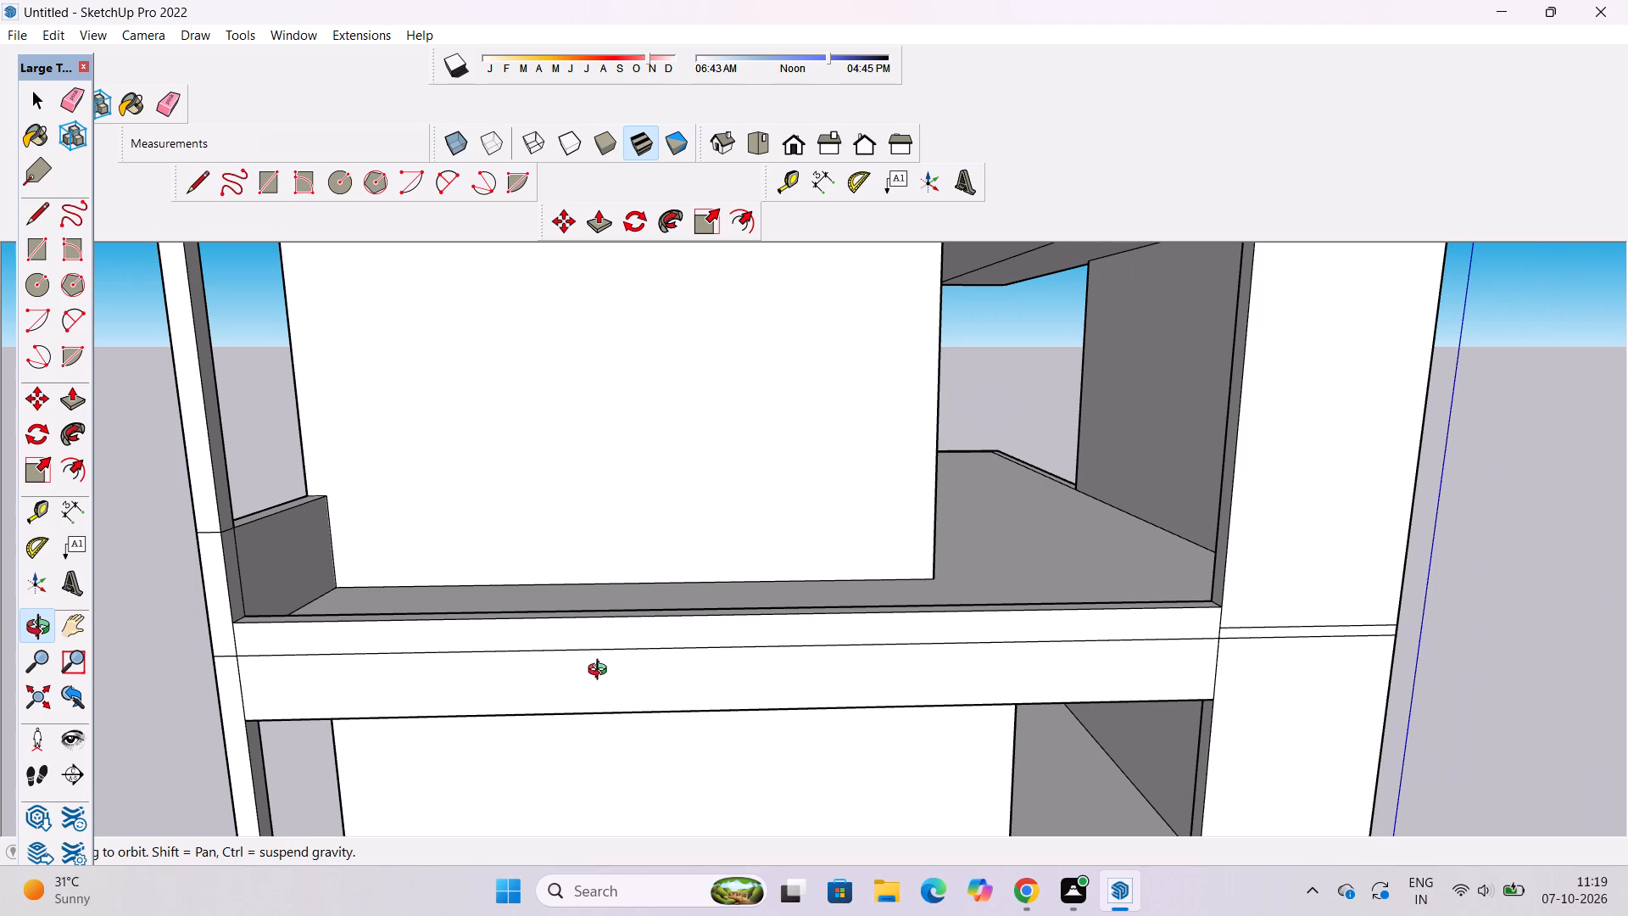
pyautogui.scroll(-2, 571, 681)
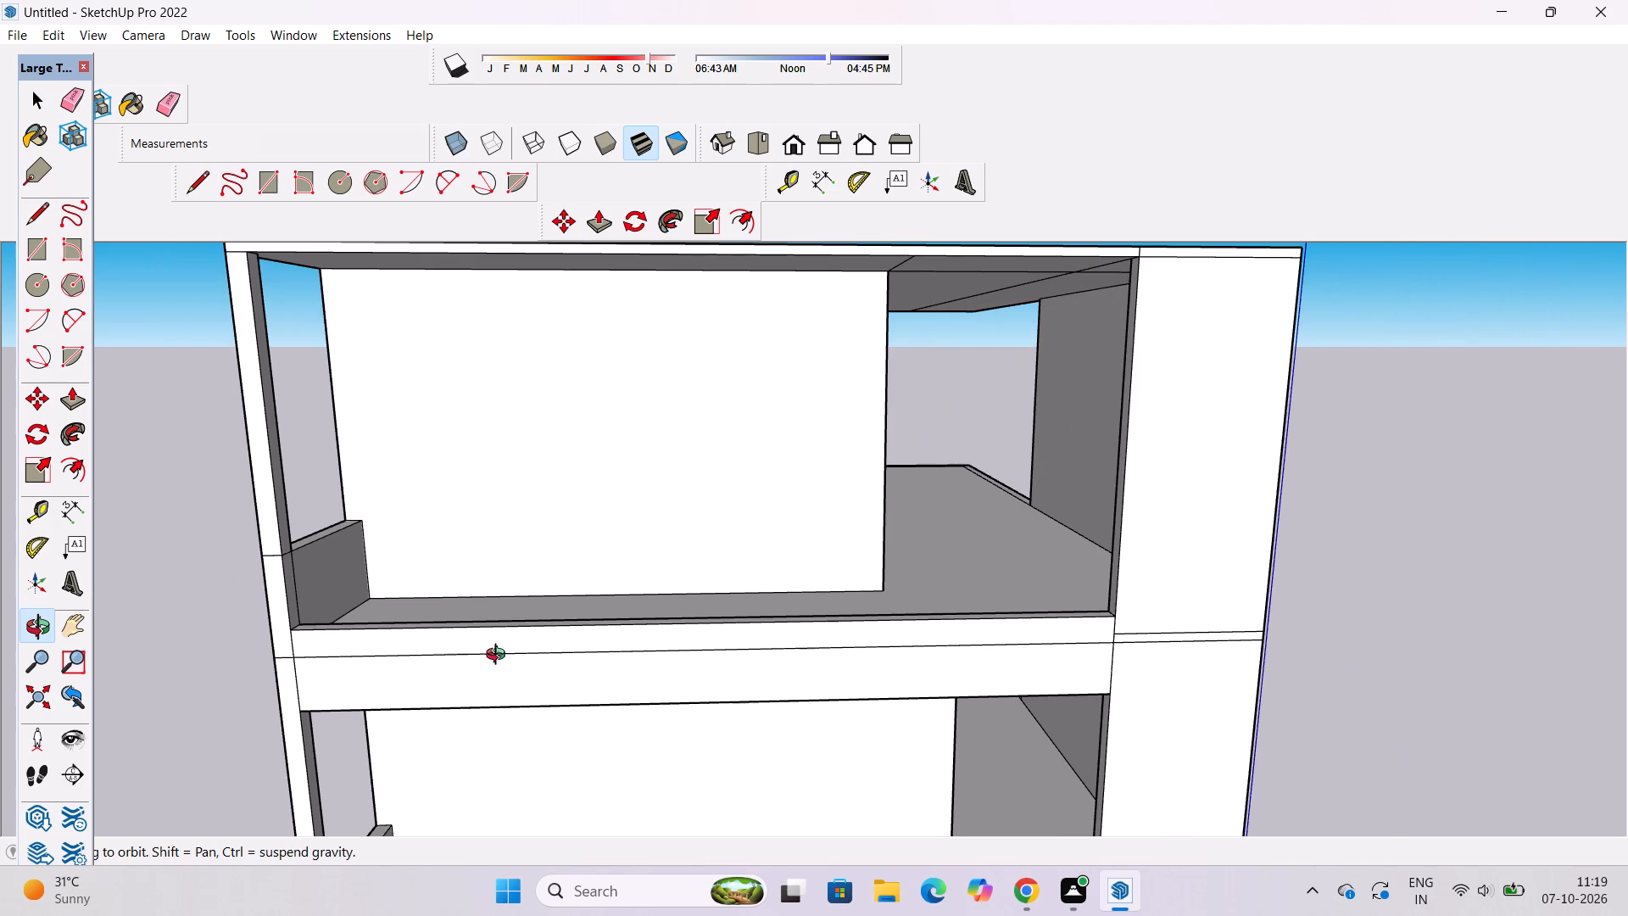
pyautogui.scroll(-5, 461, 686)
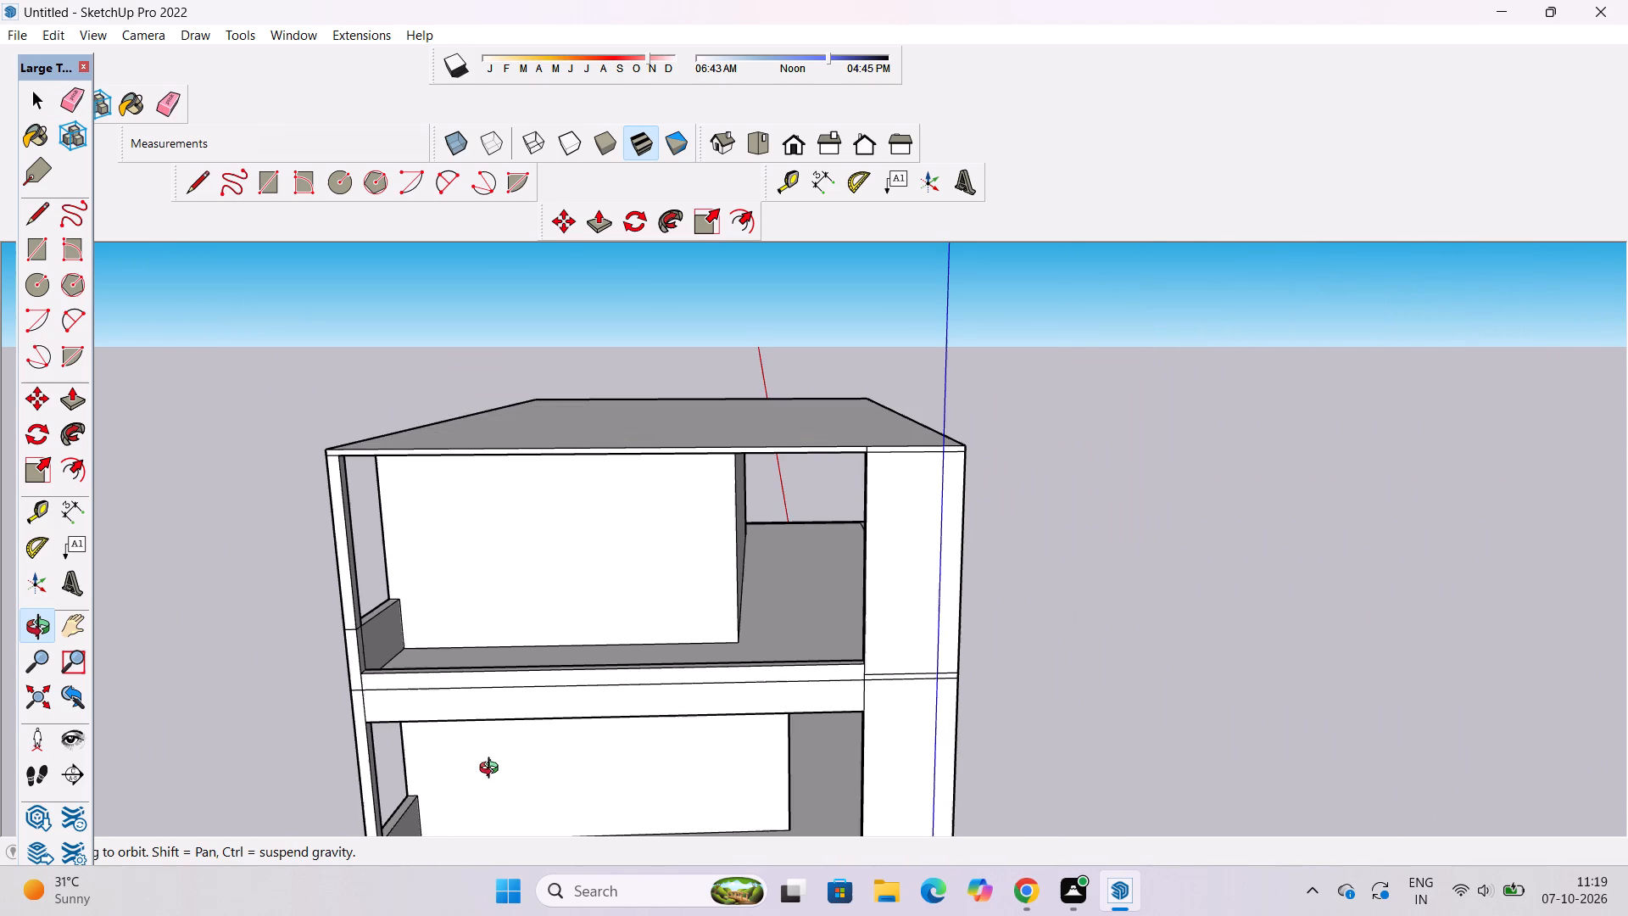
pyautogui.keyDown('shift'); pyautogui.moveTo(532, 772); pyautogui.dragTo(511, 678); pyautogui.keyUp('shift')
pyautogui.scroll(-3, 511, 678)
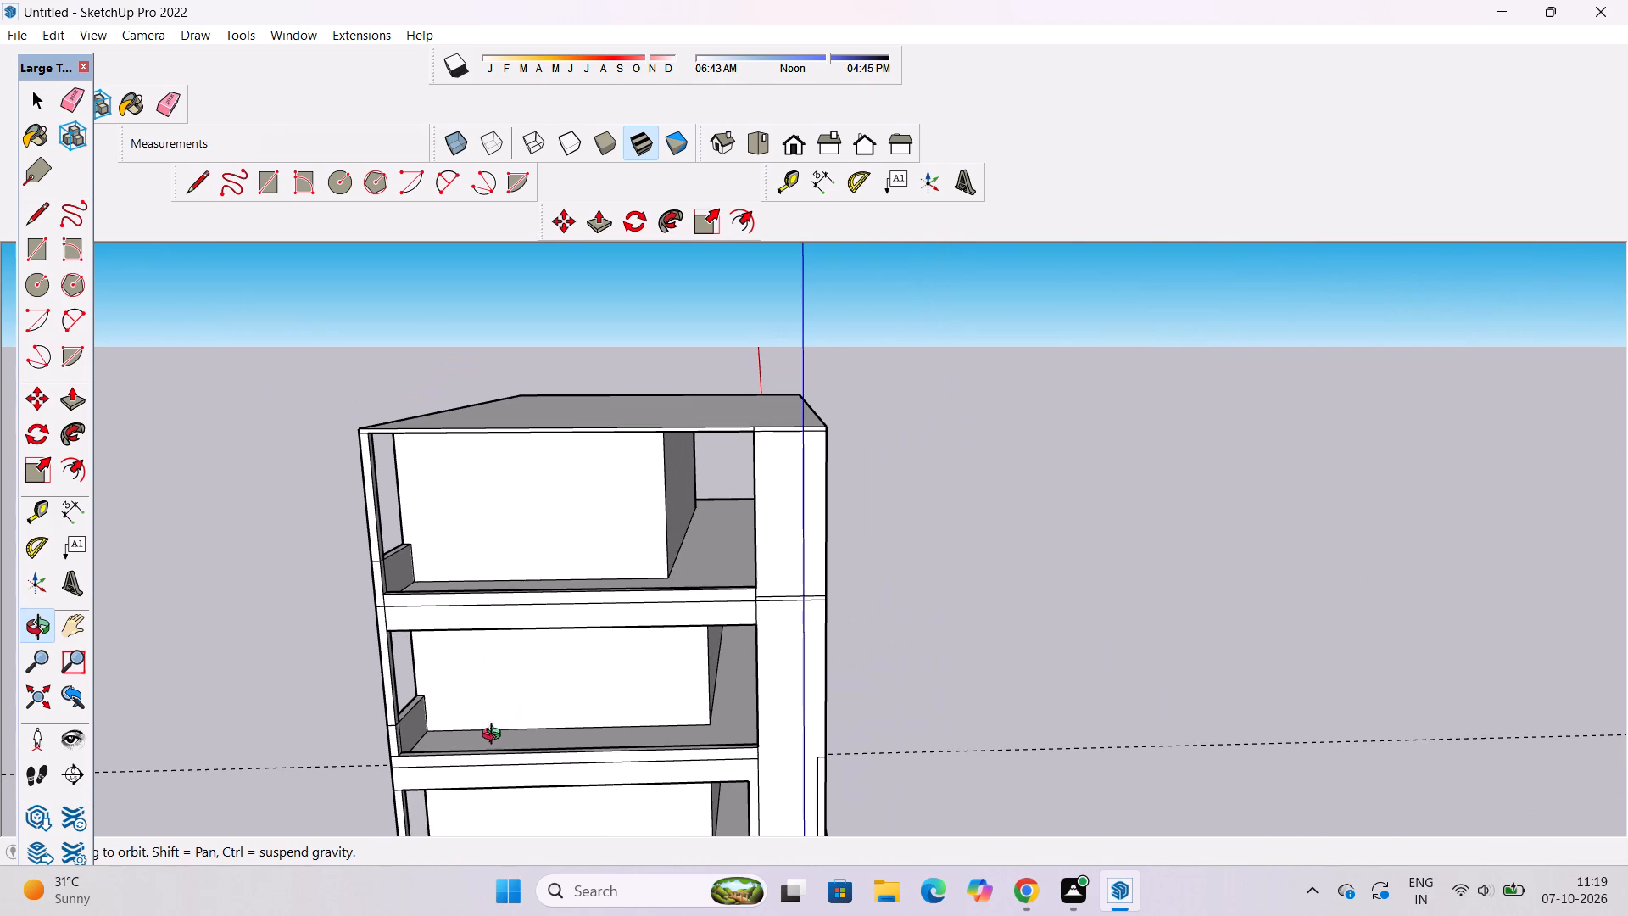
pyautogui.scroll(-3, 384, 615)
pyautogui.moveTo(360, 741); pyautogui.dragTo(415, 741)
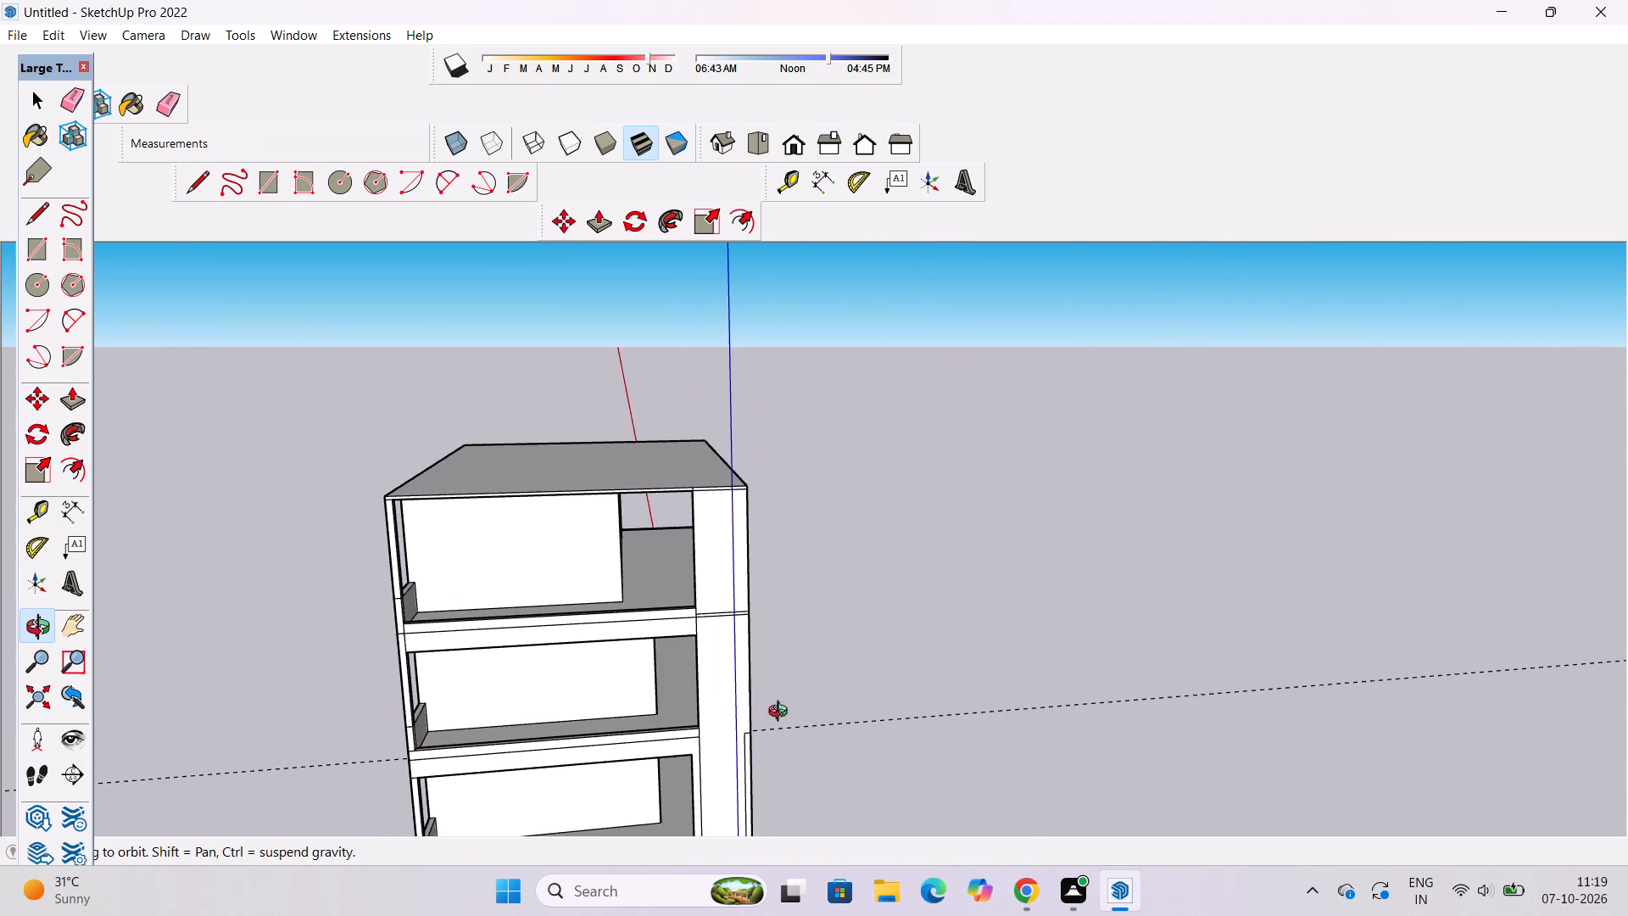
pyautogui.moveTo(761, 713); pyautogui.dragTo(618, 712)
pyautogui.keyDown('shift'); pyautogui.moveTo(558, 698); pyautogui.dragTo(743, 708); pyautogui.keyUp('shift')
pyautogui.scroll(3, 765, 612)
pyautogui.keyDown('shift'); pyautogui.moveTo(763, 612); pyautogui.dragTo(734, 658); pyautogui.keyUp('shift')
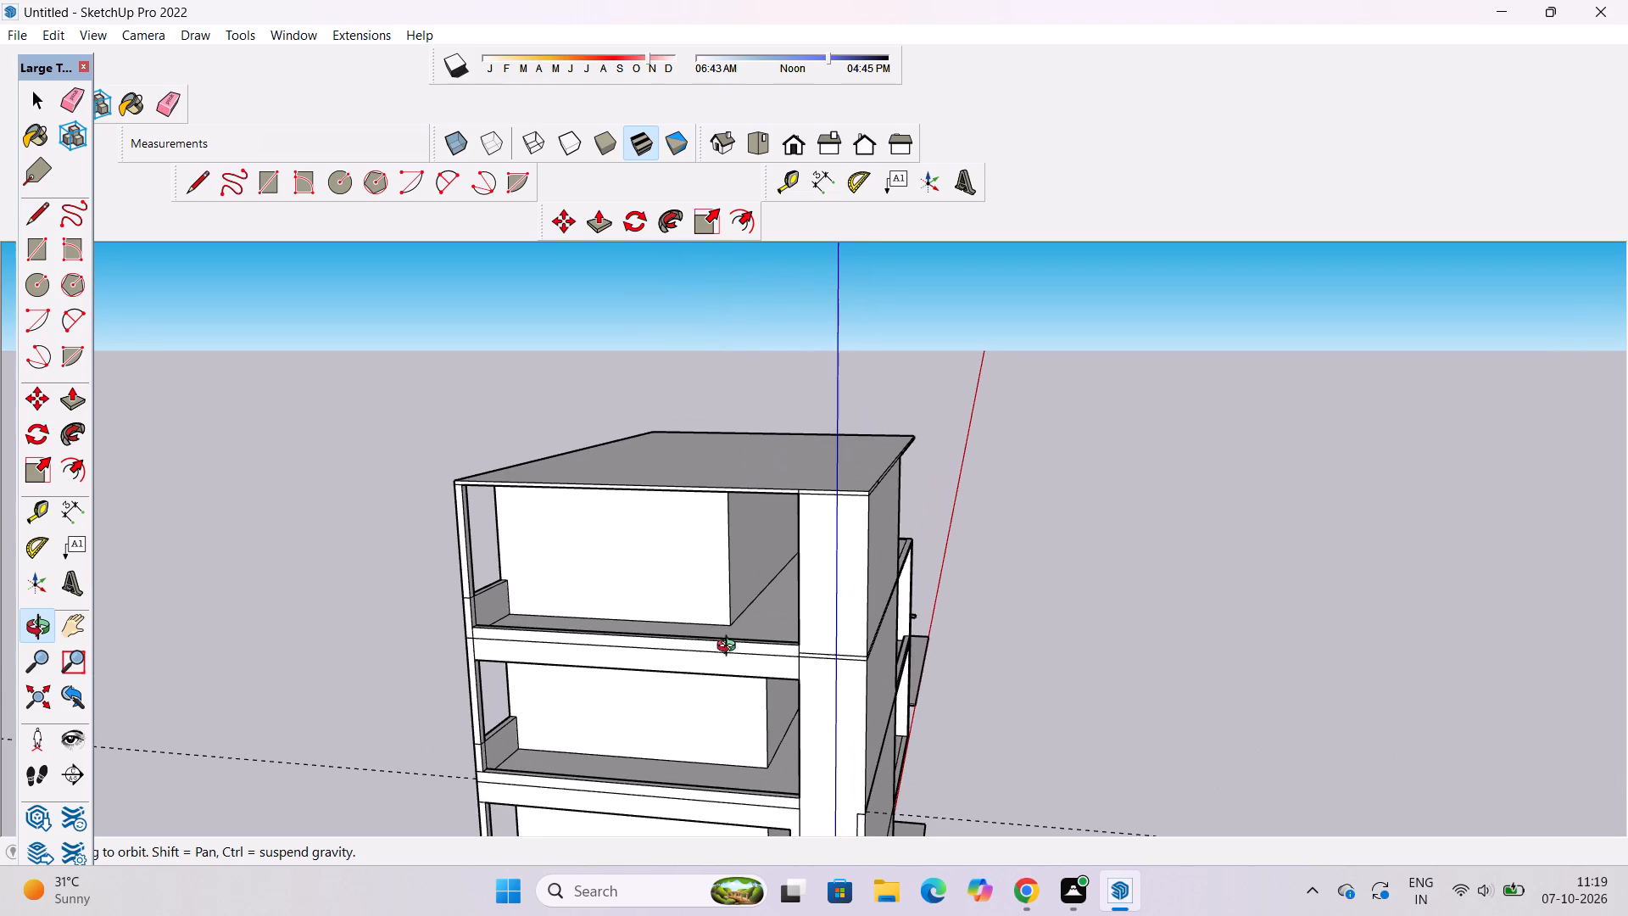
pyautogui.scroll(3, 727, 660)
pyautogui.scroll(-3, 711, 664)
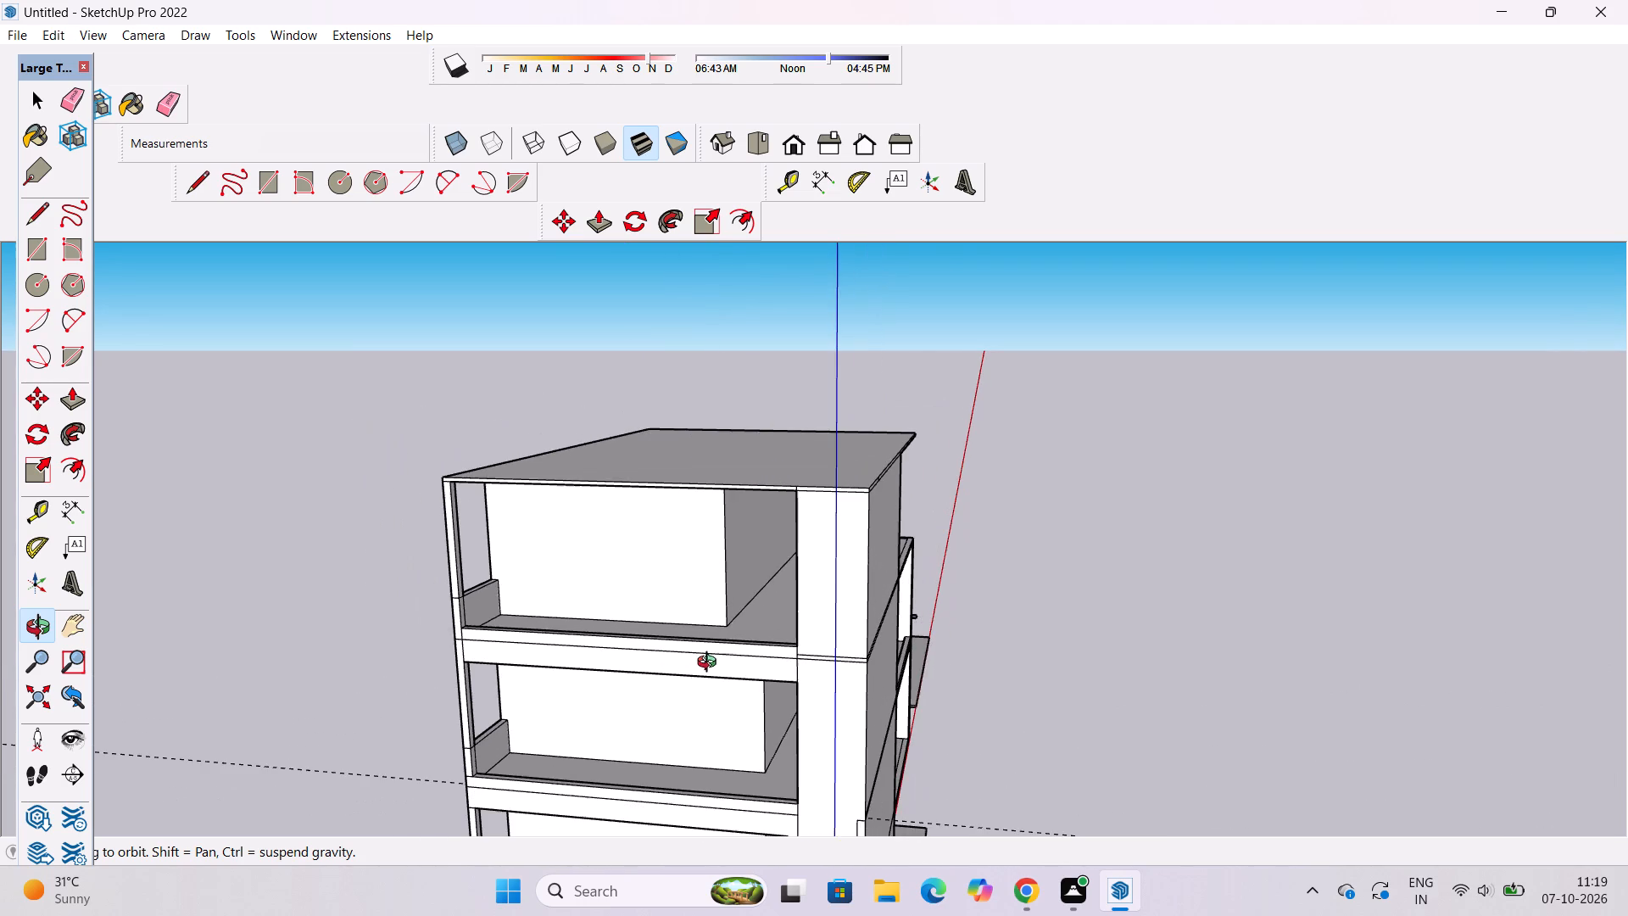
pyautogui.keyDown('shift'); pyautogui.moveTo(722, 695); pyautogui.dragTo(720, 639); pyautogui.keyUp('shift')
pyautogui.moveTo(723, 688); pyautogui.dragTo(727, 655)
pyautogui.keyDown('shift'); pyautogui.moveTo(761, 693); pyautogui.dragTo(749, 640); pyautogui.keyUp('shift')
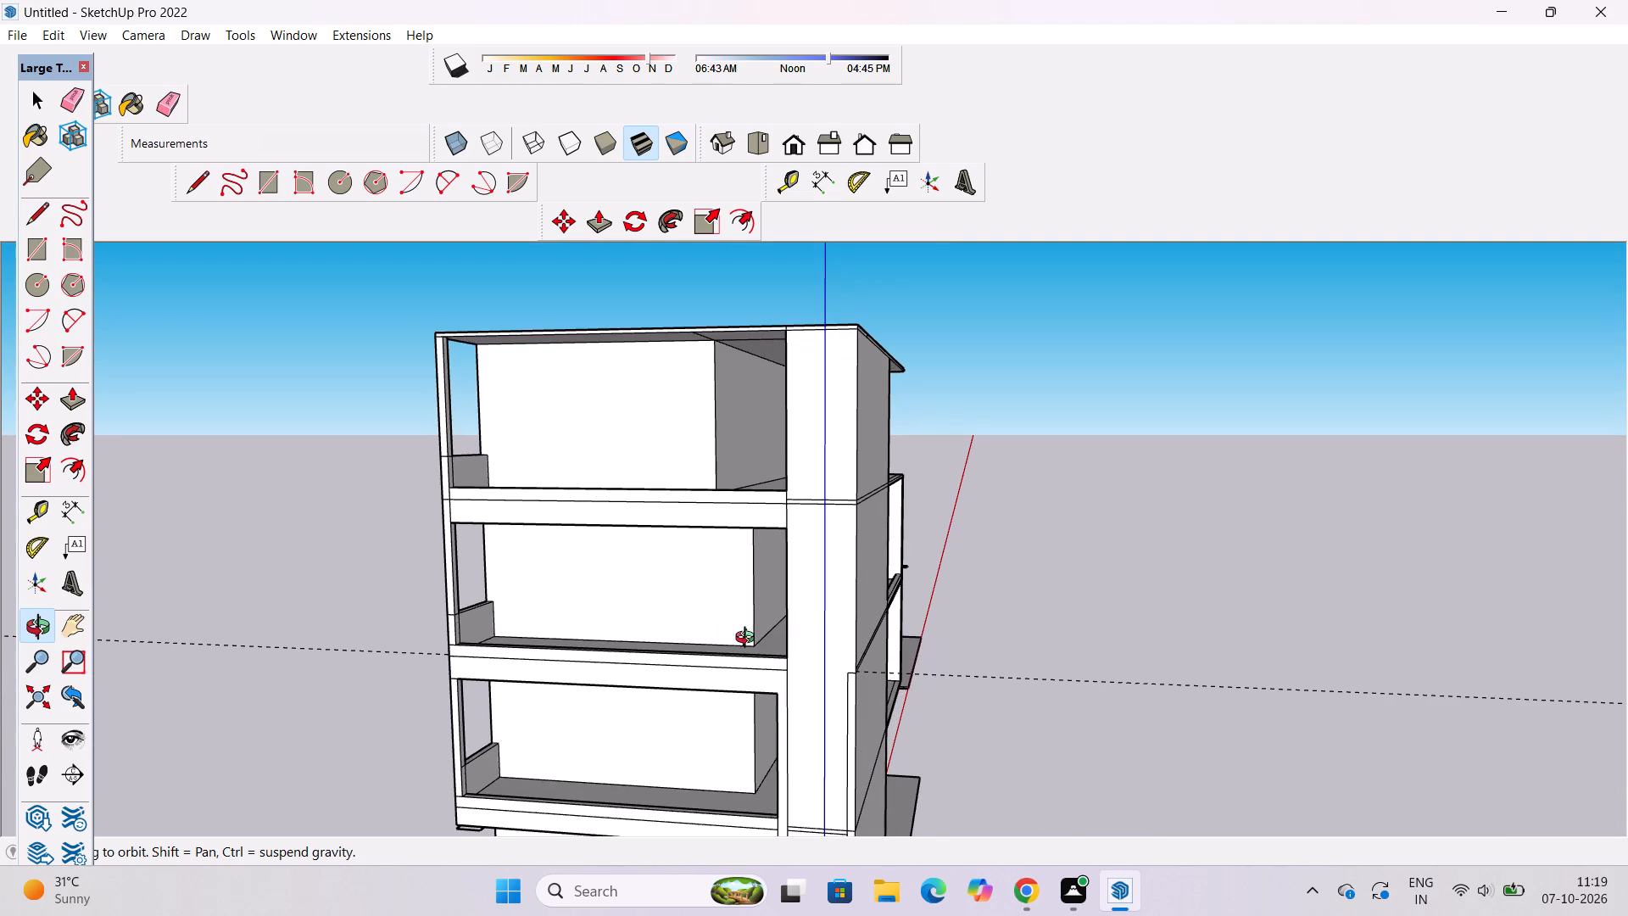
pyautogui.scroll(1, 710, 650)
pyautogui.scroll(-3, 706, 650)
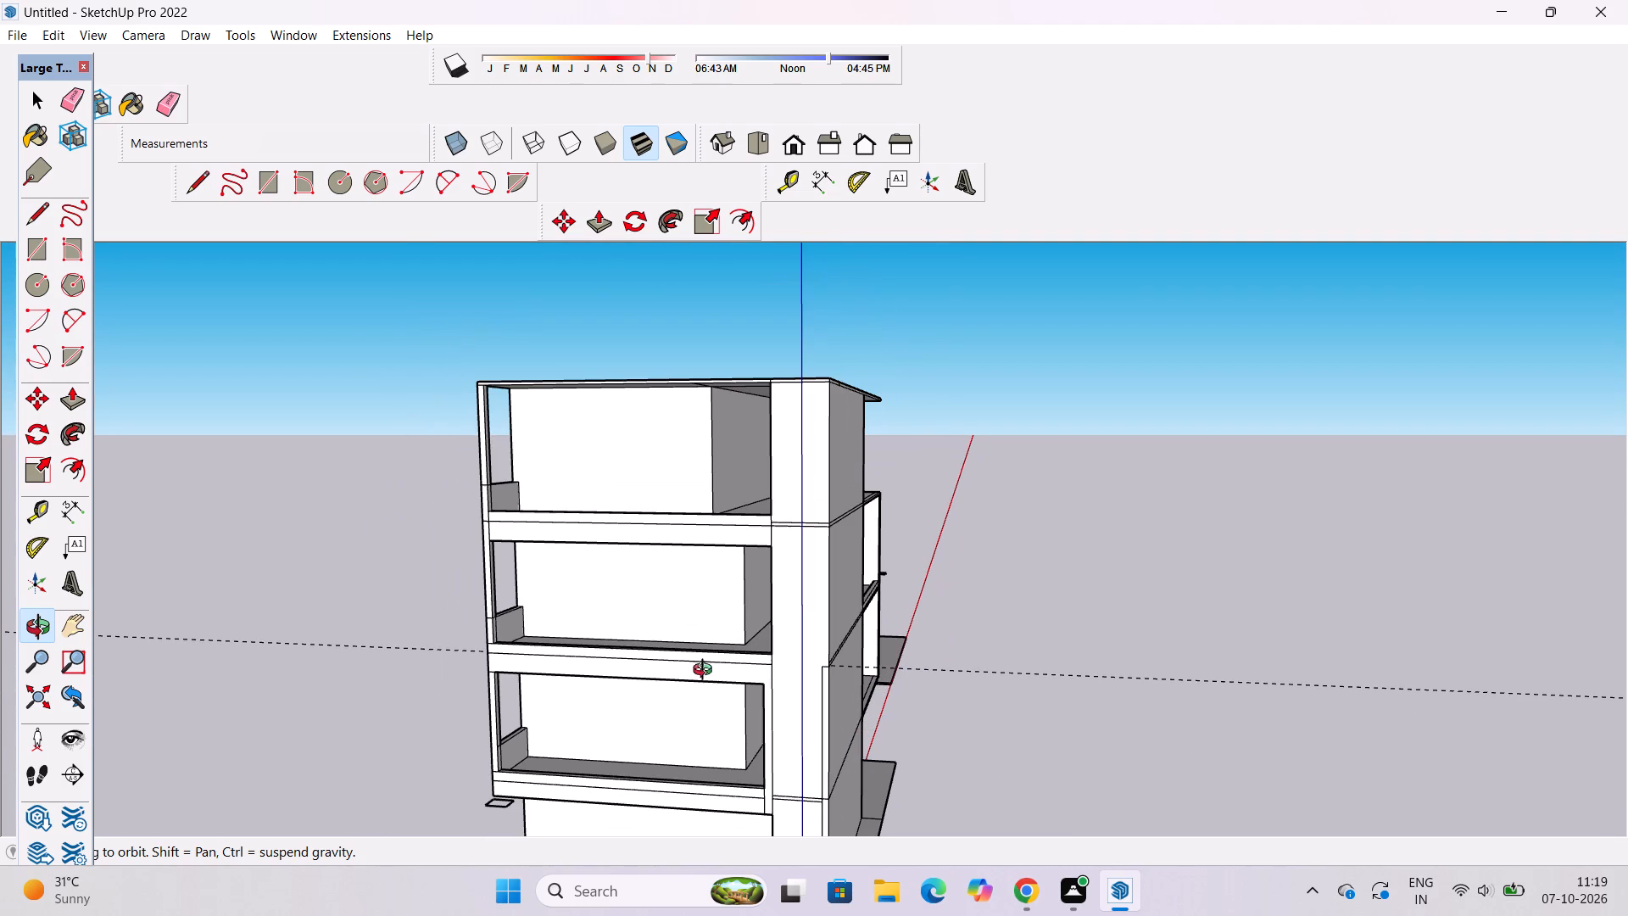
pyautogui.moveTo(771, 671); pyautogui.dragTo(1045, 660)
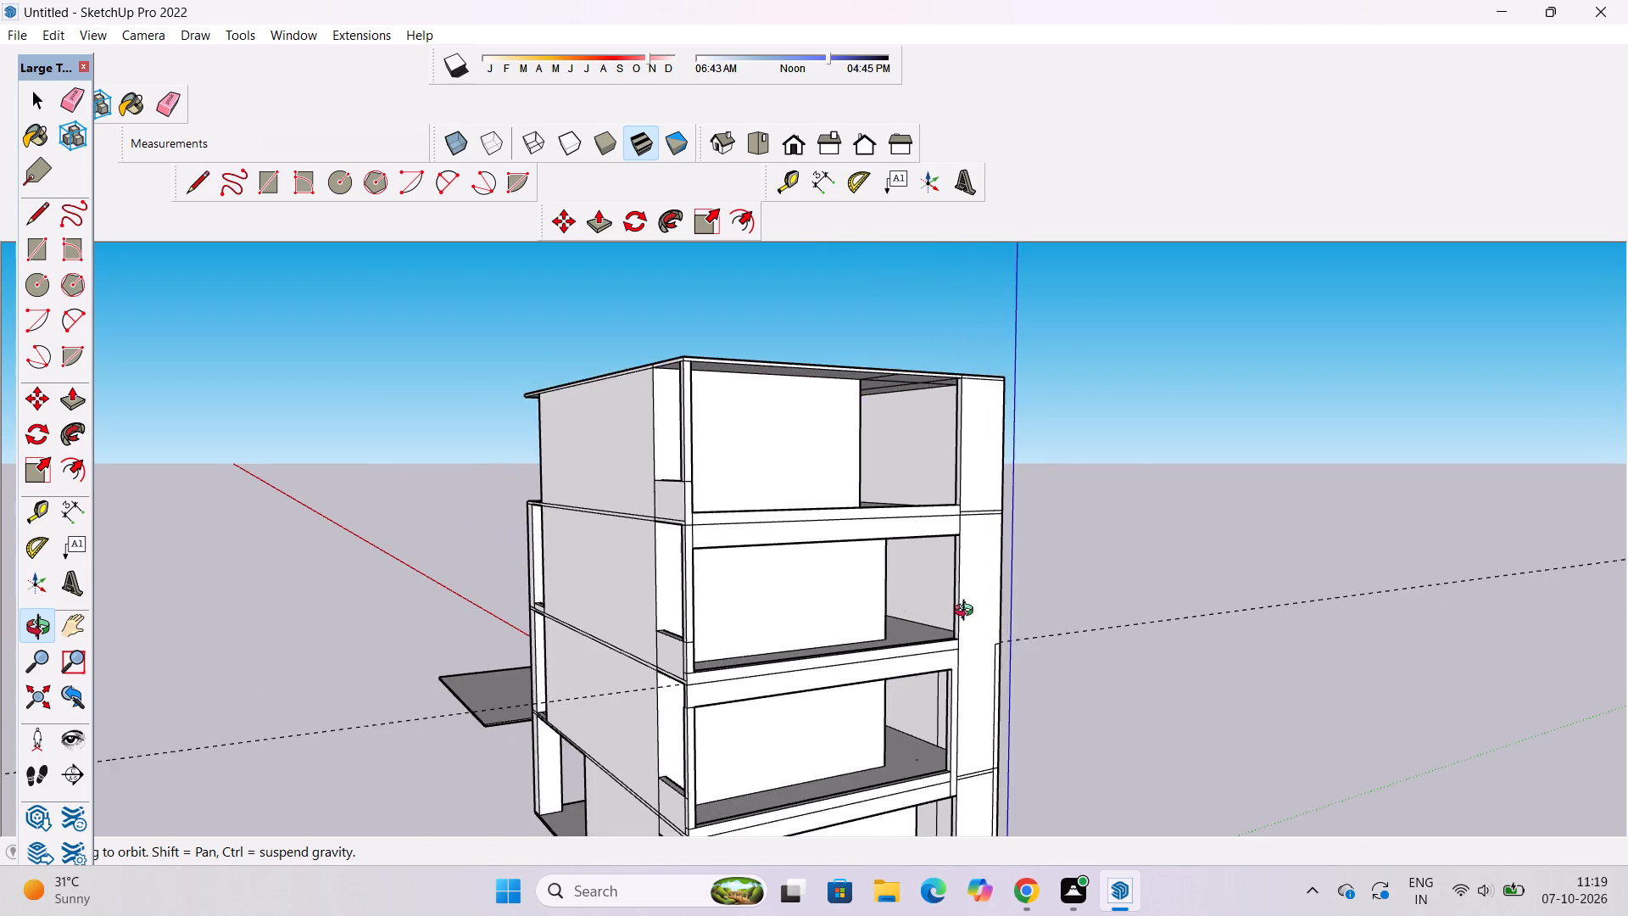
pyautogui.scroll(7, 886, 599)
pyautogui.keyDown('shift'); pyautogui.moveTo(934, 599); pyautogui.dragTo(848, 582); pyautogui.keyUp('shift')
pyautogui.keyDown('shift'); pyautogui.moveTo(860, 630); pyautogui.dragTo(828, 634); pyautogui.keyUp('shift')
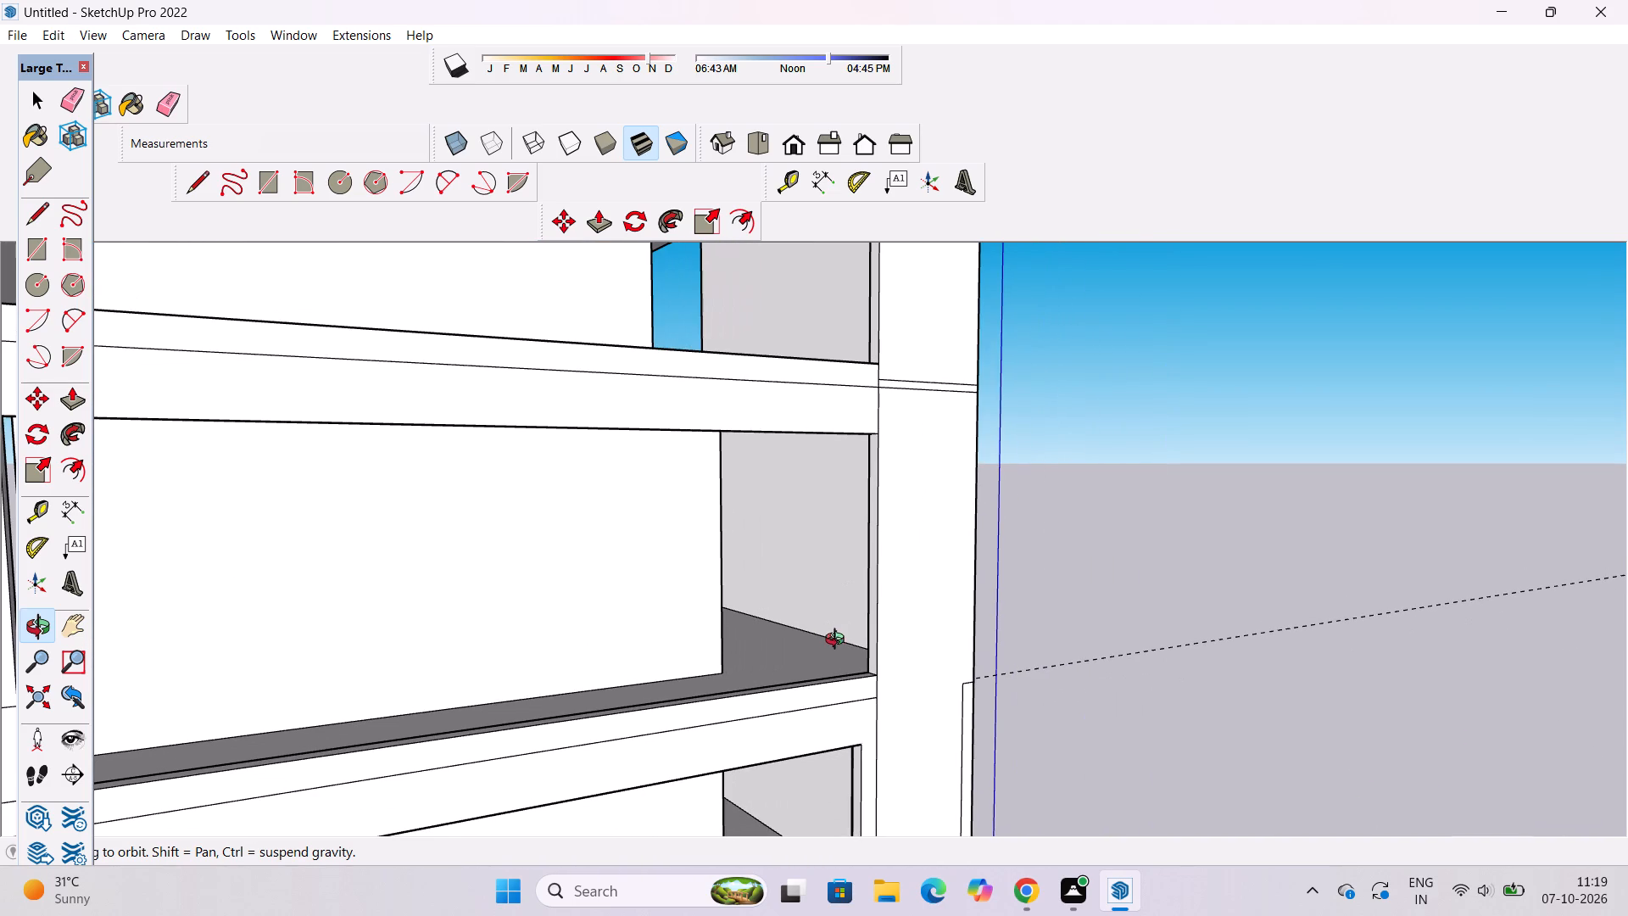
pyautogui.scroll(-5, 851, 649)
pyautogui.moveTo(799, 650); pyautogui.dragTo(775, 652)
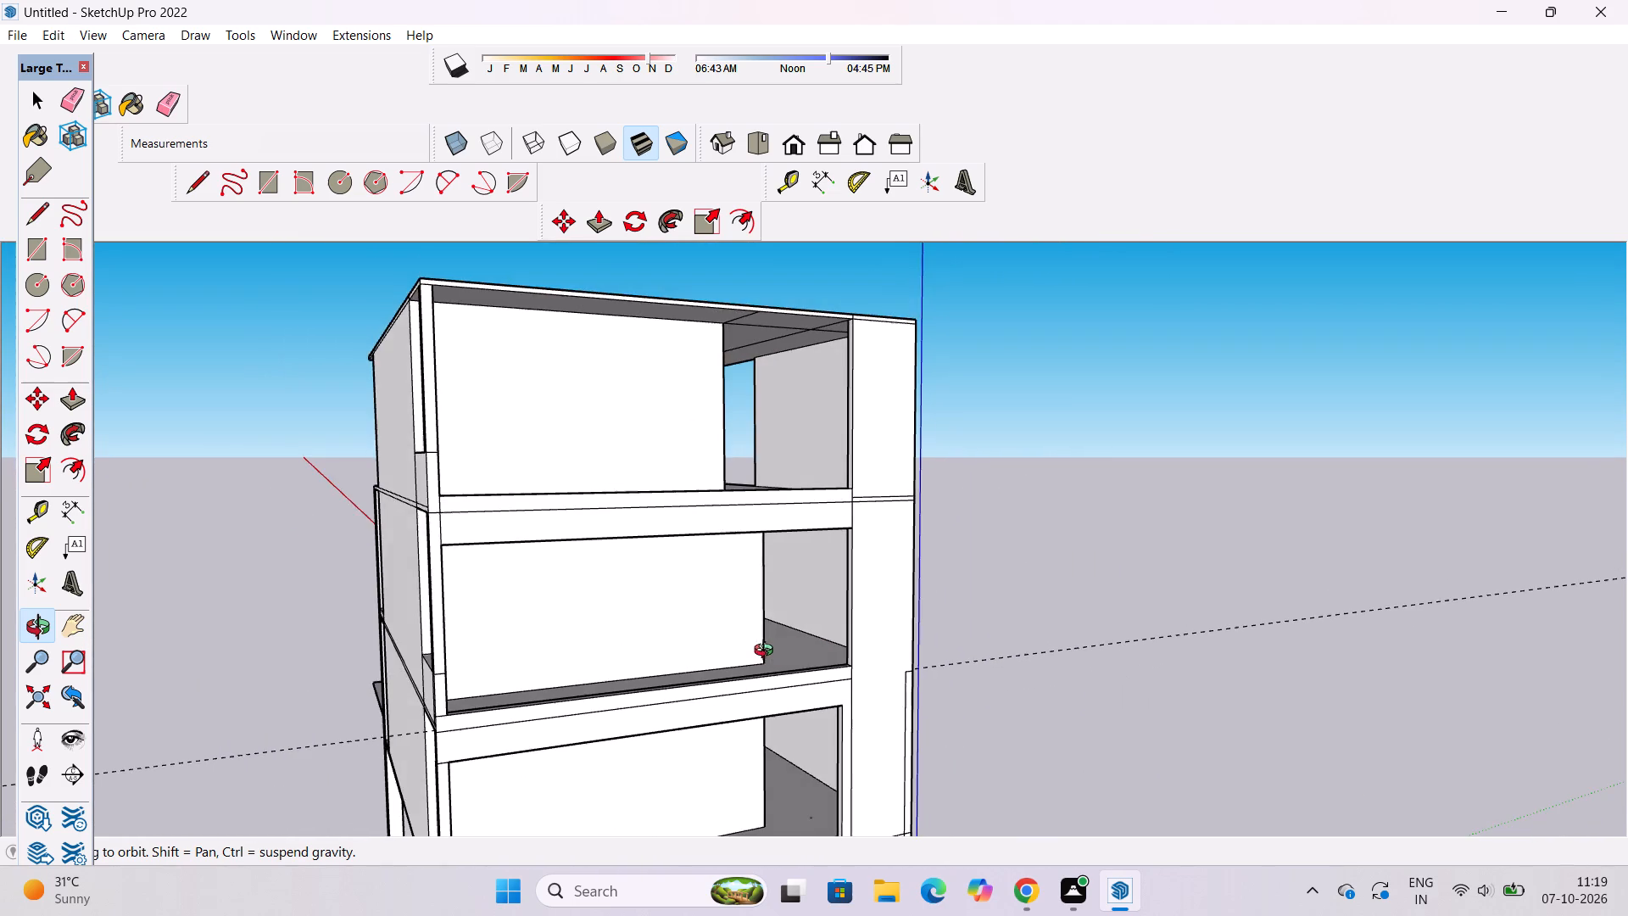
# Push/Pull the narrow inner side face of the wide end pier 4' into the opening on the second storey from the top.
pyautogui.scroll(2, 778, 638)
pyautogui.keyDown('shift'); pyautogui.moveTo(778, 638); pyautogui.dragTo(810, 607); pyautogui.keyUp('shift')
pyautogui.press('p')
pyautogui.scroll(3, 871, 550)
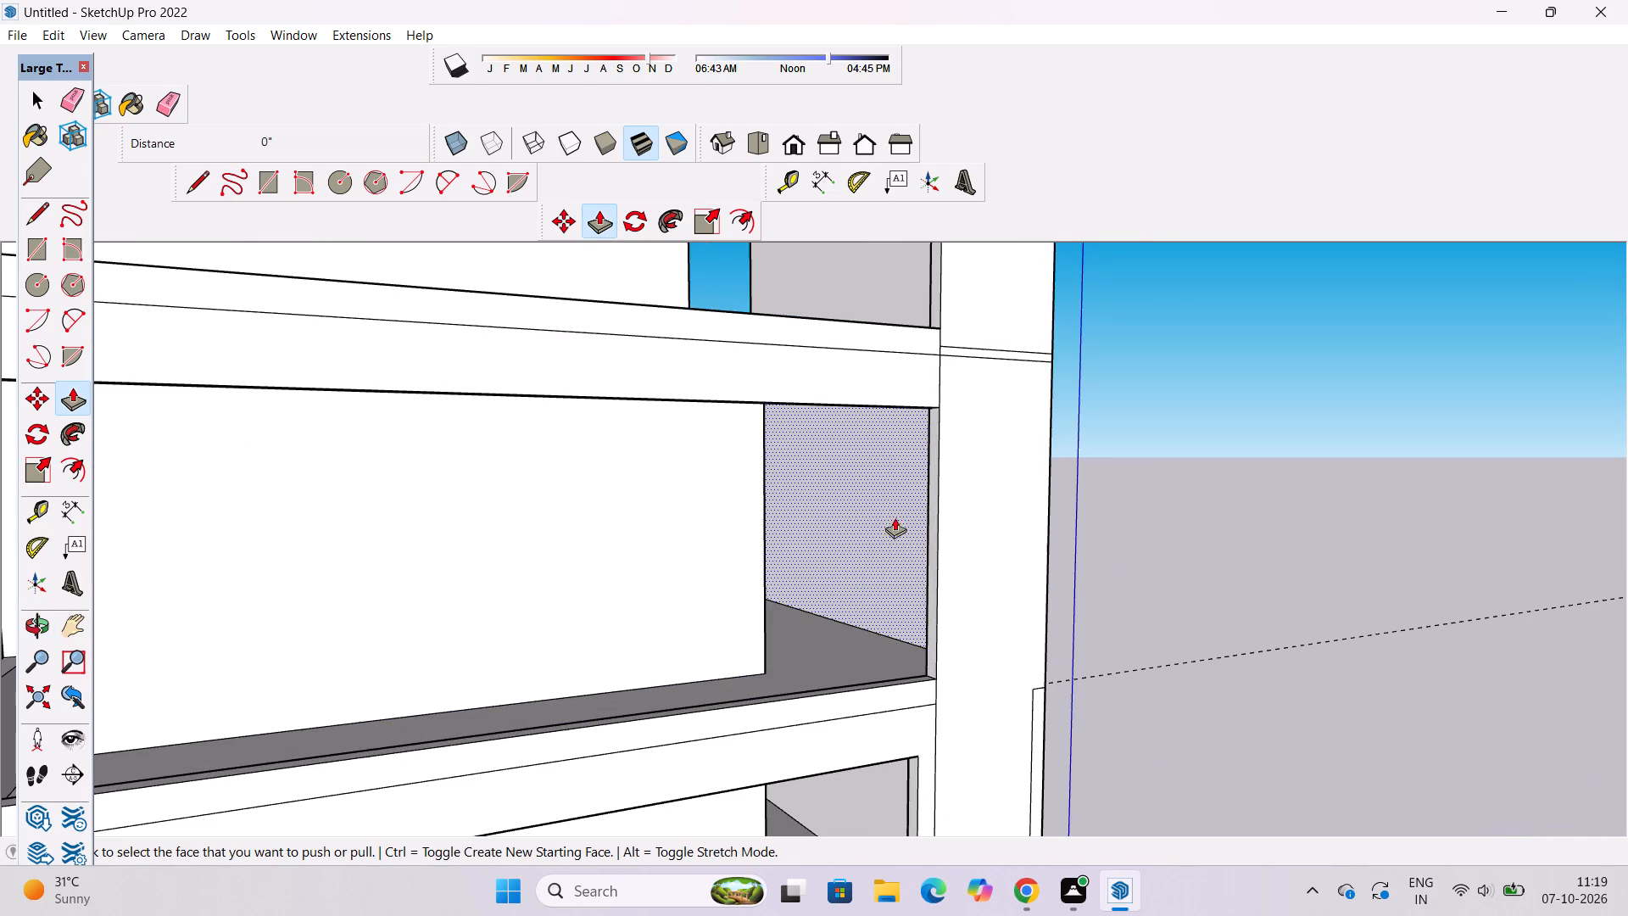
pyautogui.click(932, 498)
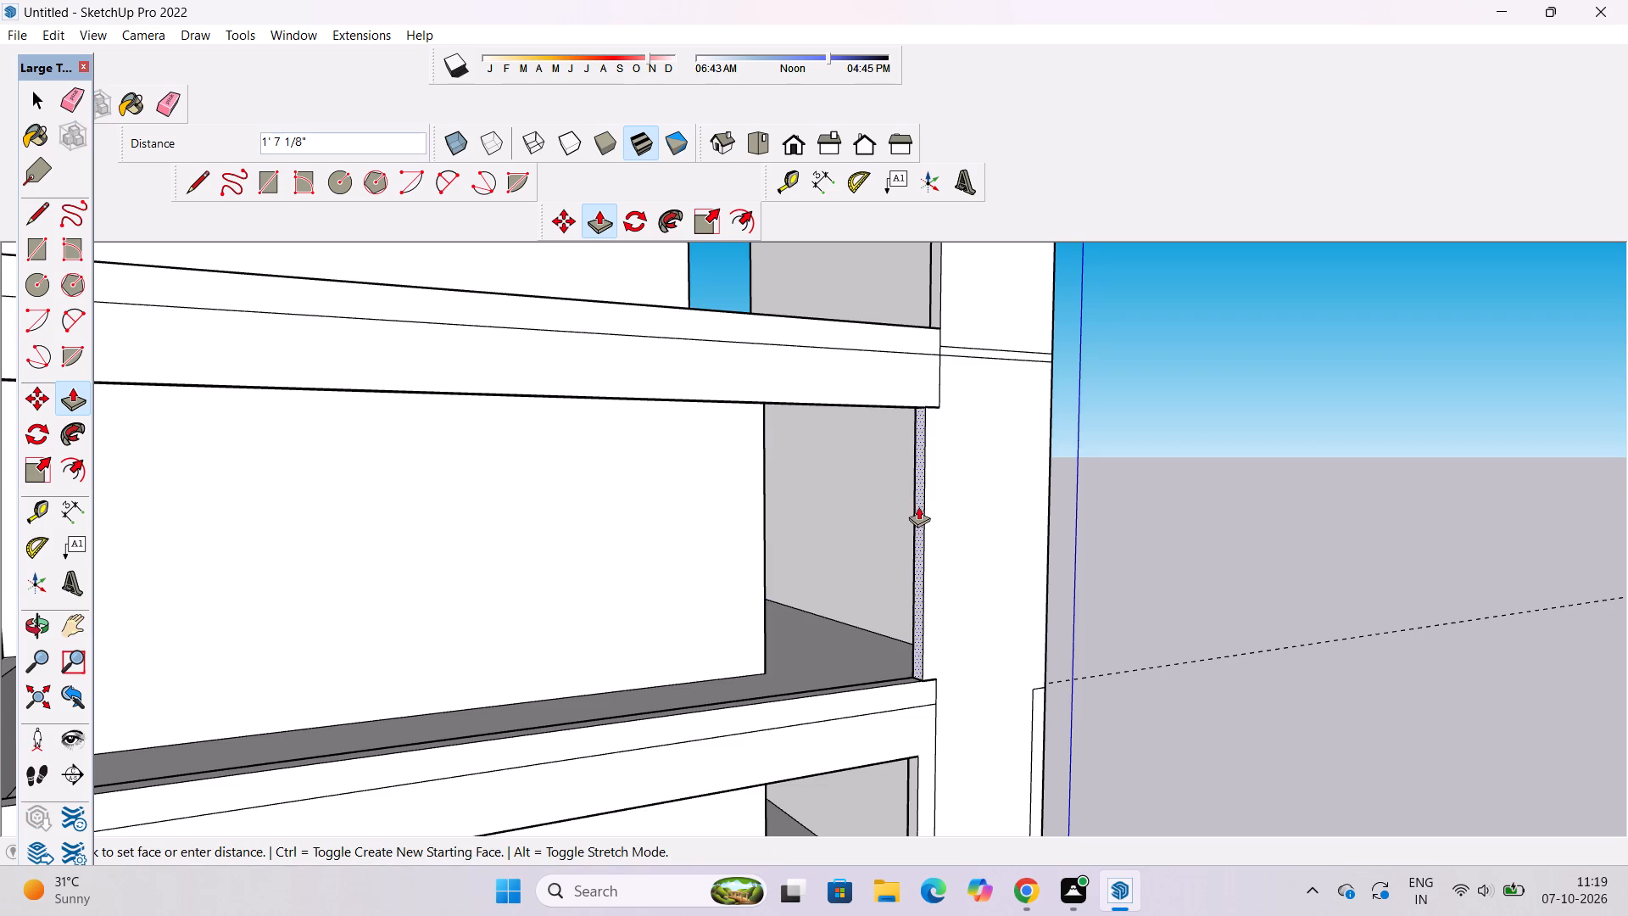
pyautogui.scroll(-2, 912, 513)
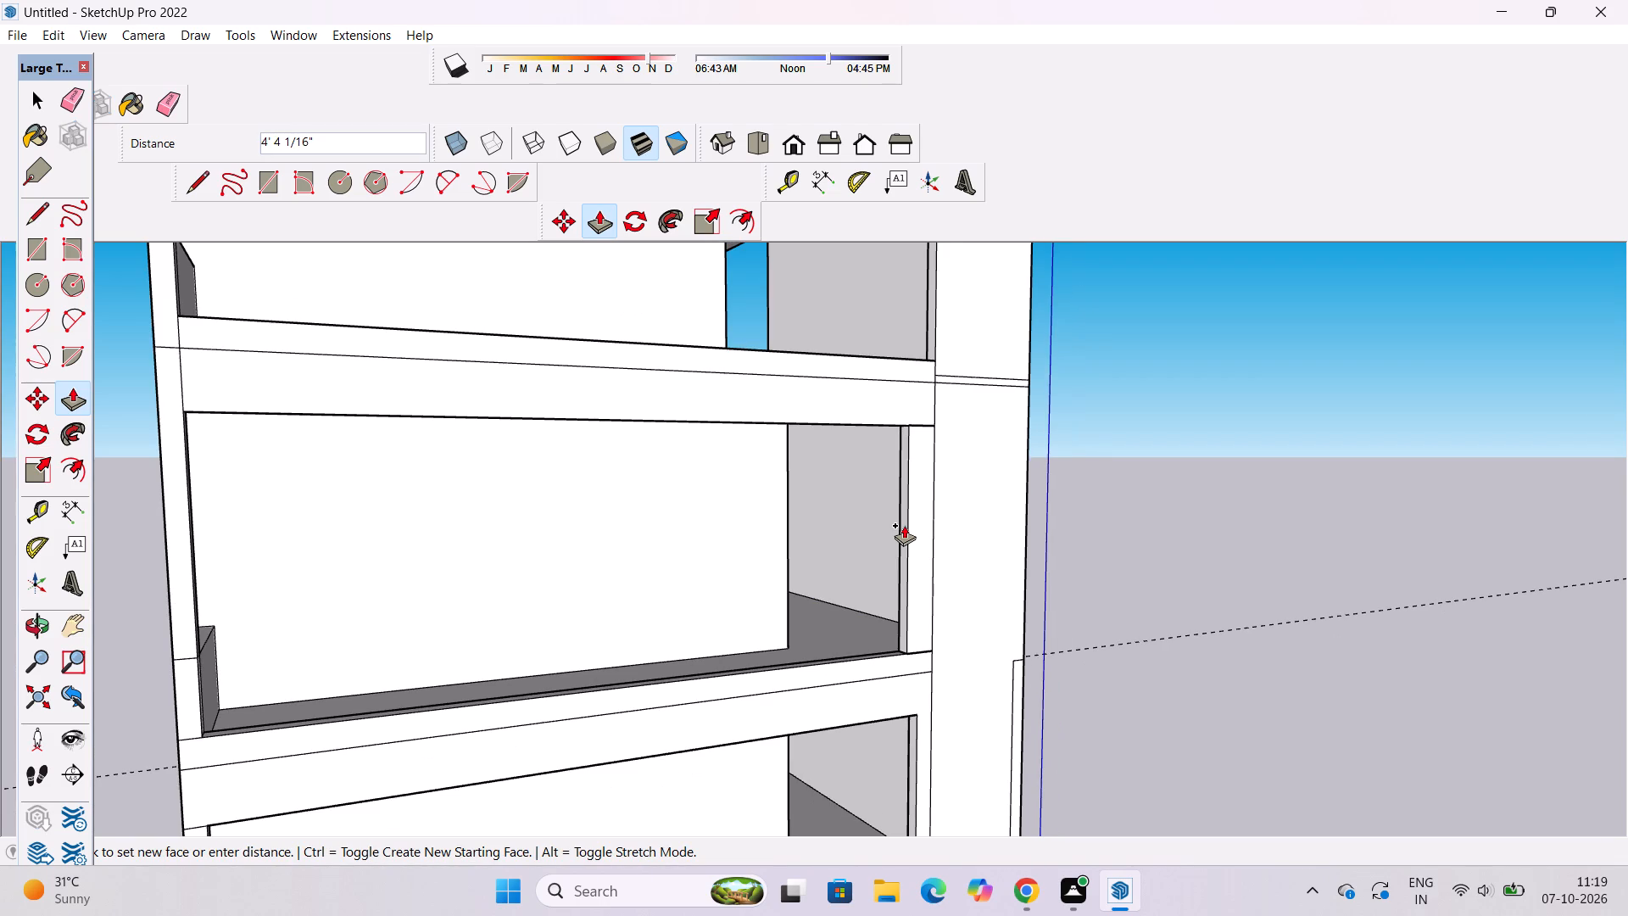
pyautogui.write("4'")
pyautogui.press('Return')
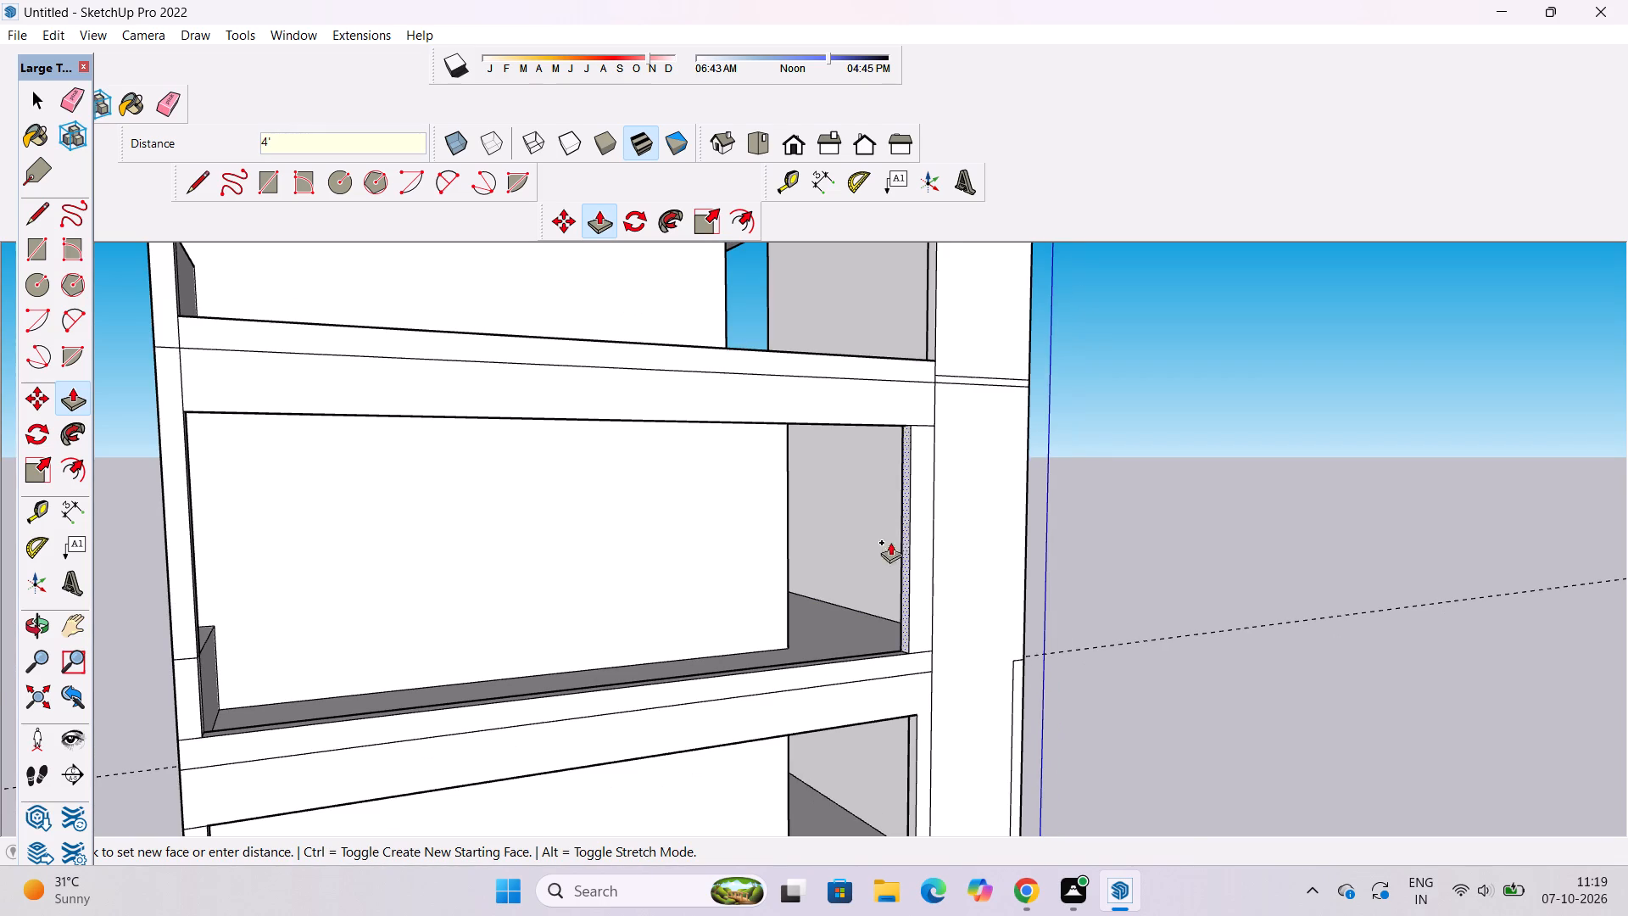
# Push/Pull the pier's inner side face on the storey below 1' 6" into the opening, flush with the face above.
pyautogui.scroll(-5, 806, 548)
pyautogui.scroll(11, 878, 679)
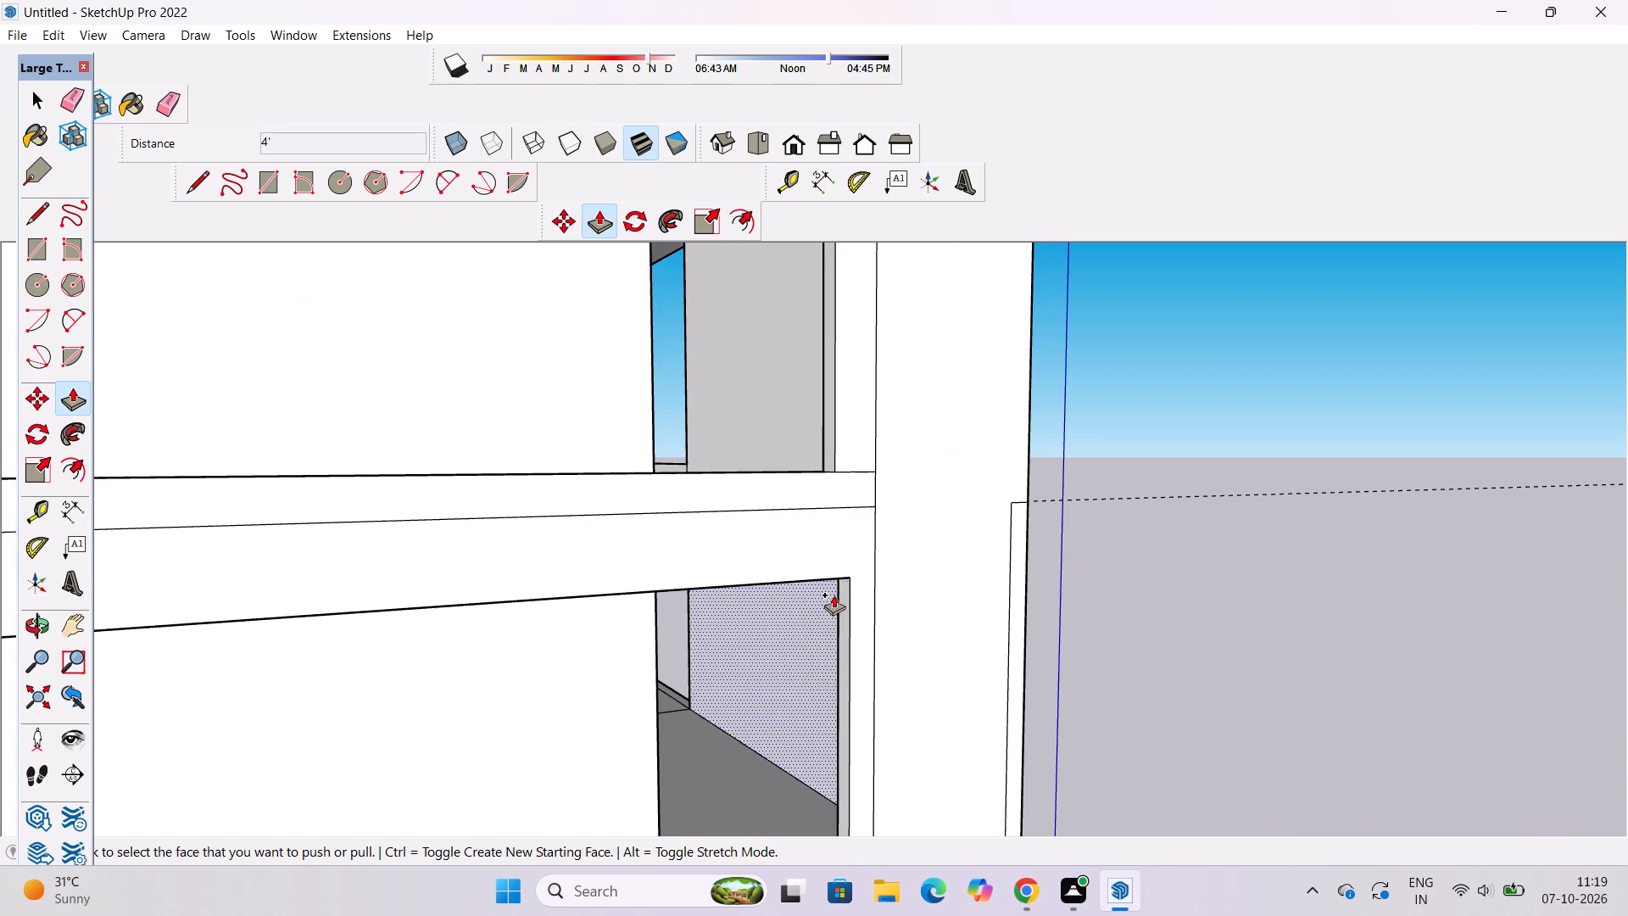
pyautogui.click(845, 589)
pyautogui.click(831, 427)
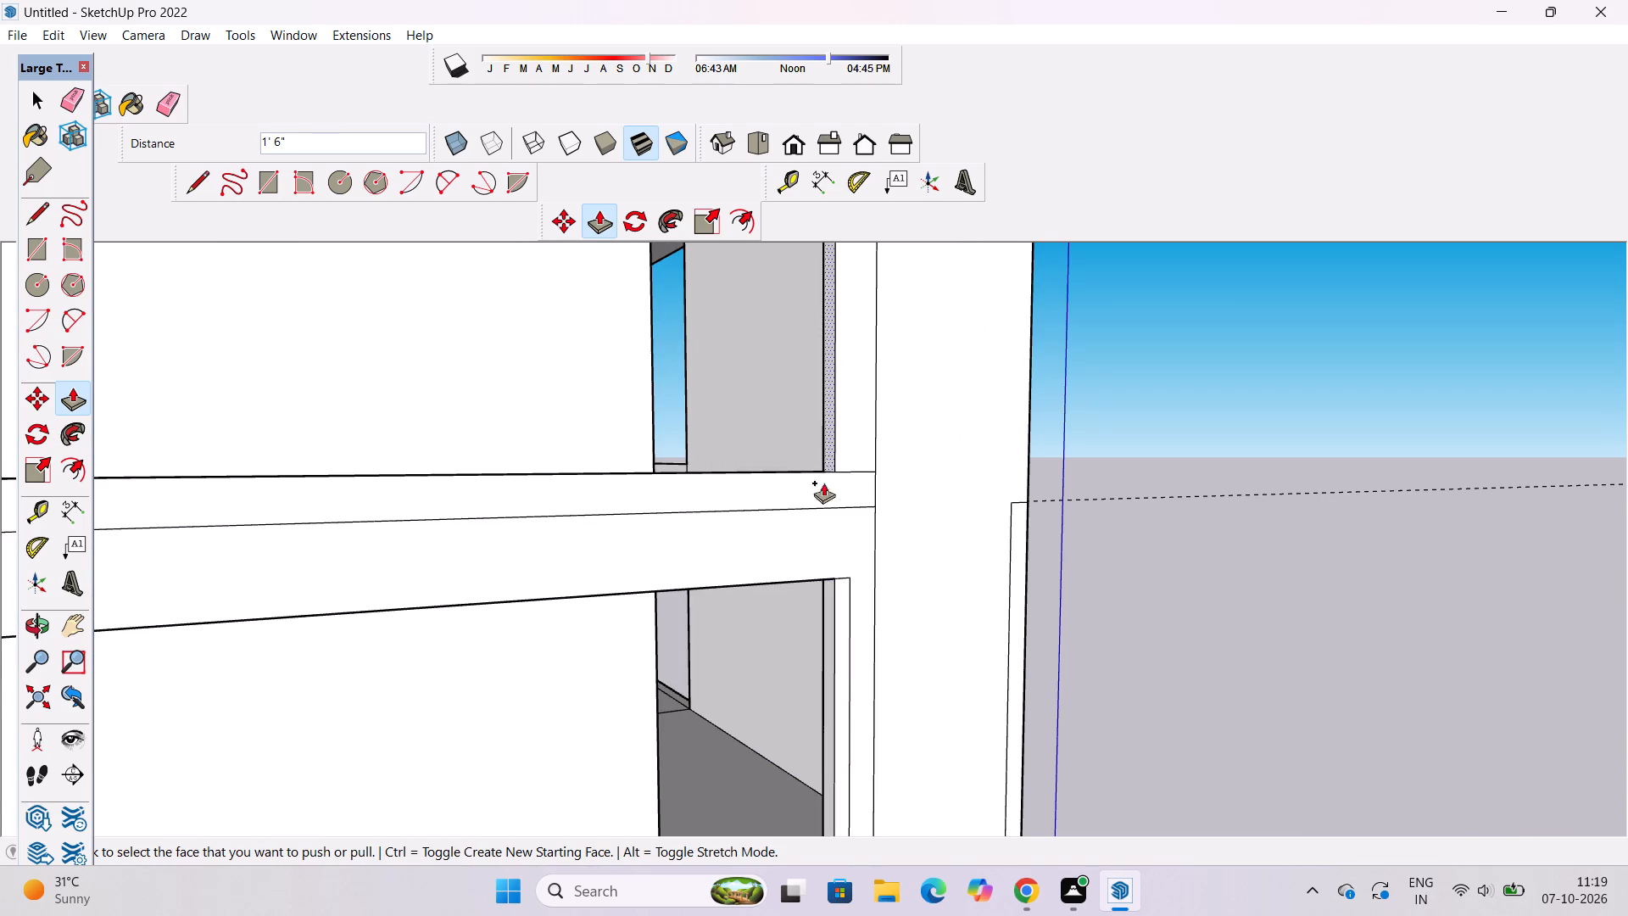
# Examine the widened pier on both storeys and compare its alignment with the beams and openings across the facade.
pyautogui.scroll(-6, 737, 593)
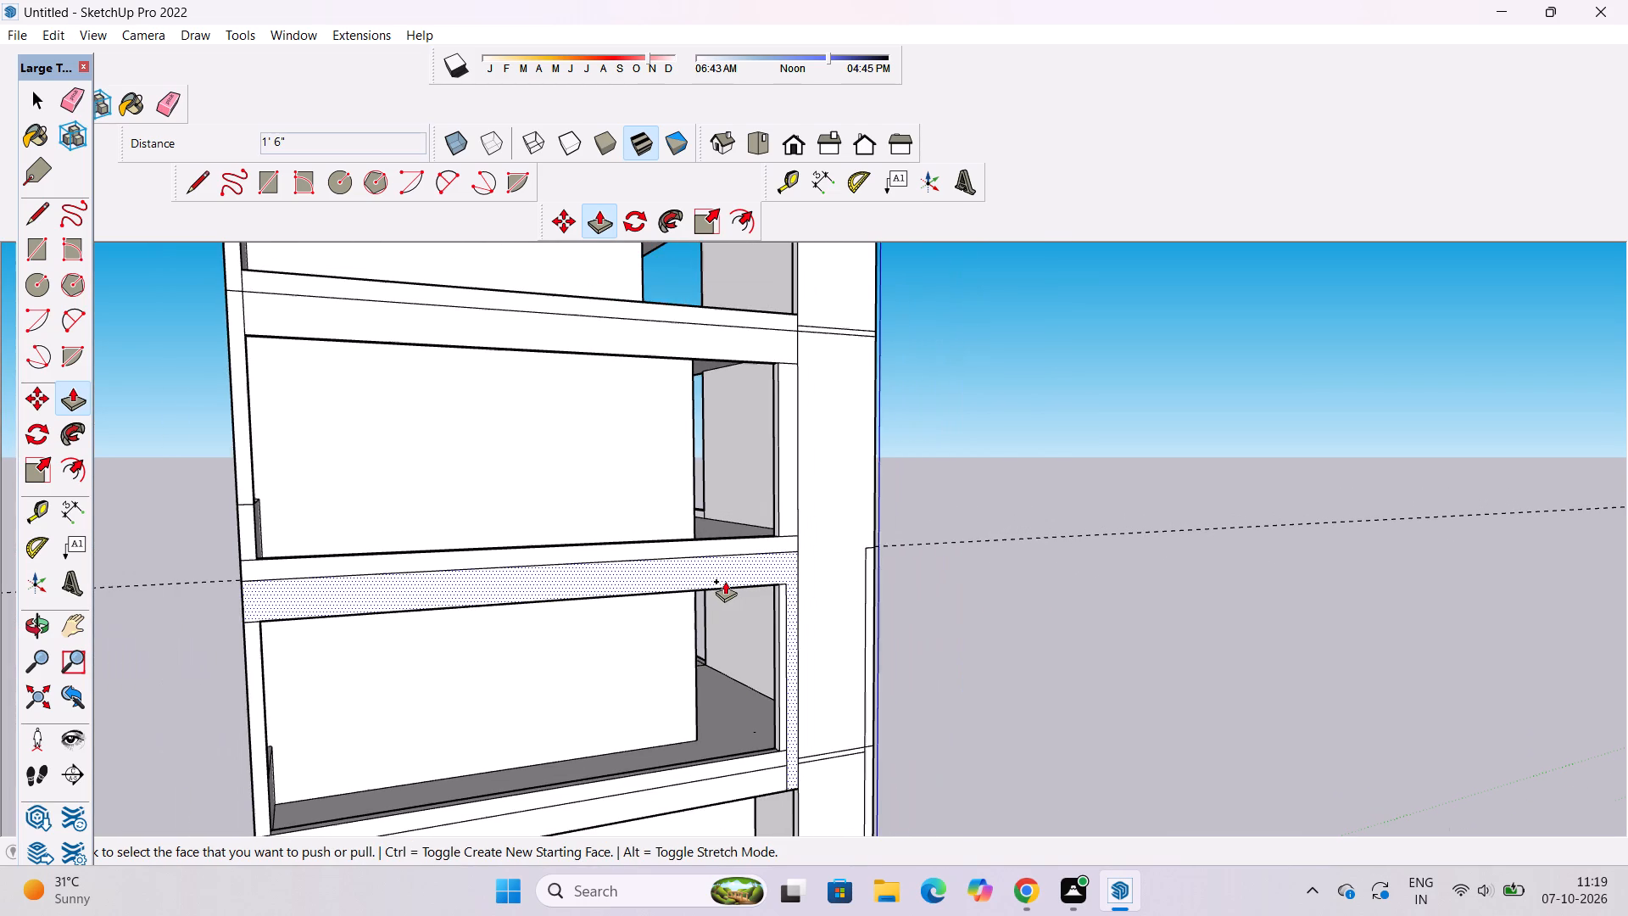
pyautogui.scroll(2, 725, 581)
pyautogui.scroll(-2, 725, 581)
pyautogui.scroll(2, 725, 581)
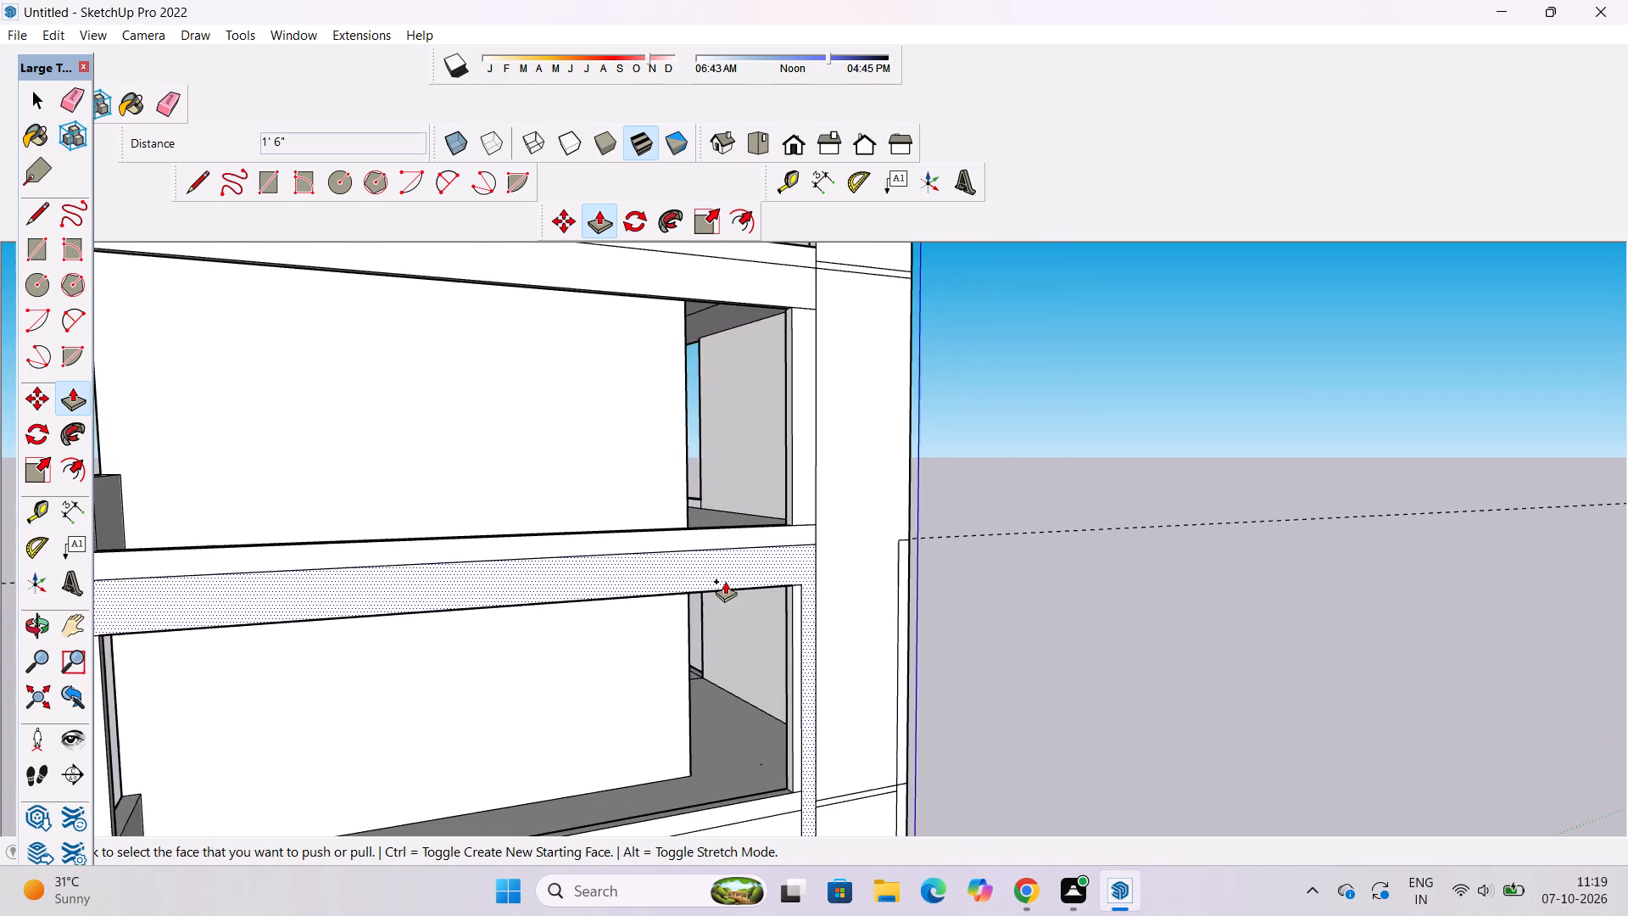
pyautogui.scroll(-1, 725, 581)
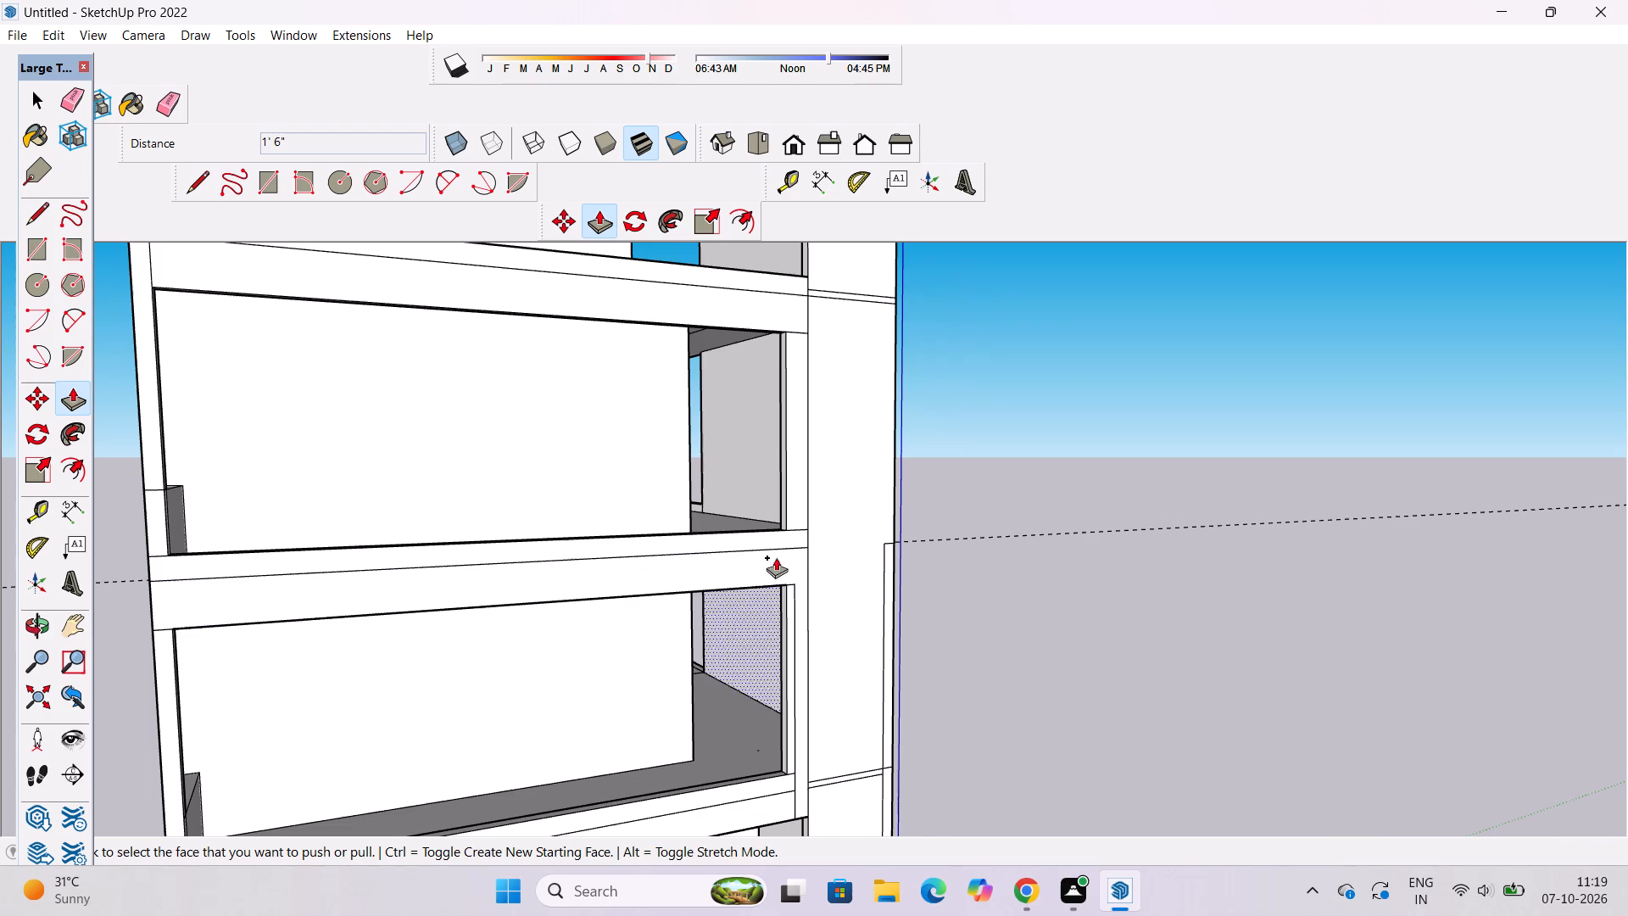
pyautogui.press('space')
pyautogui.press('o')
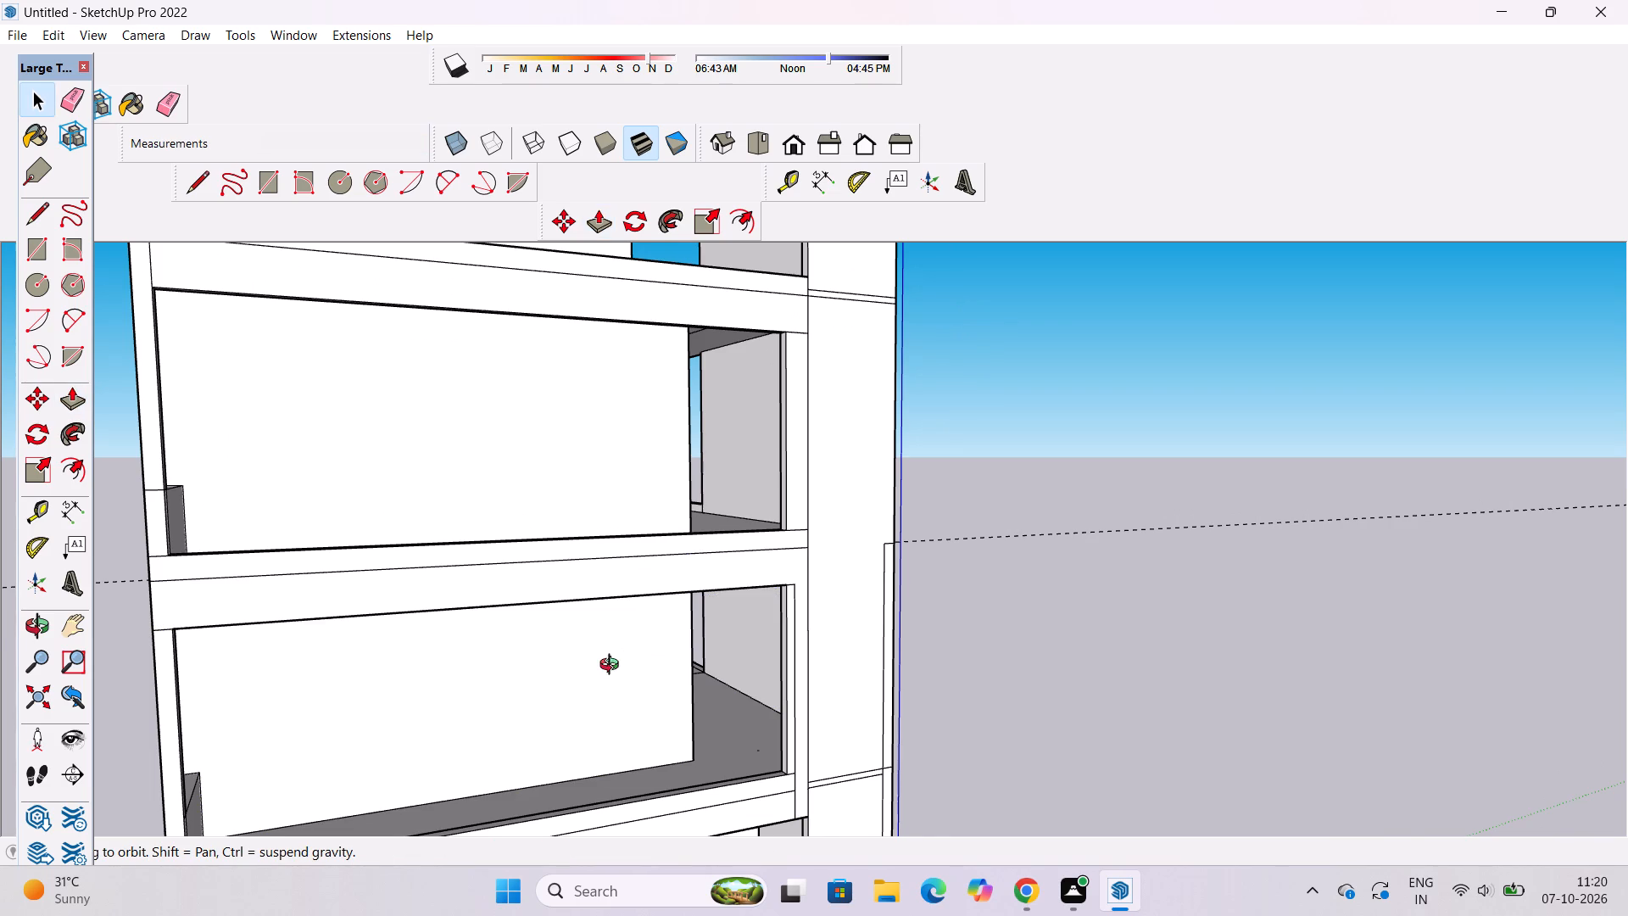
pyautogui.scroll(-4, 613, 667)
pyautogui.moveTo(828, 615); pyautogui.dragTo(714, 611)
pyautogui.scroll(-2, 626, 592)
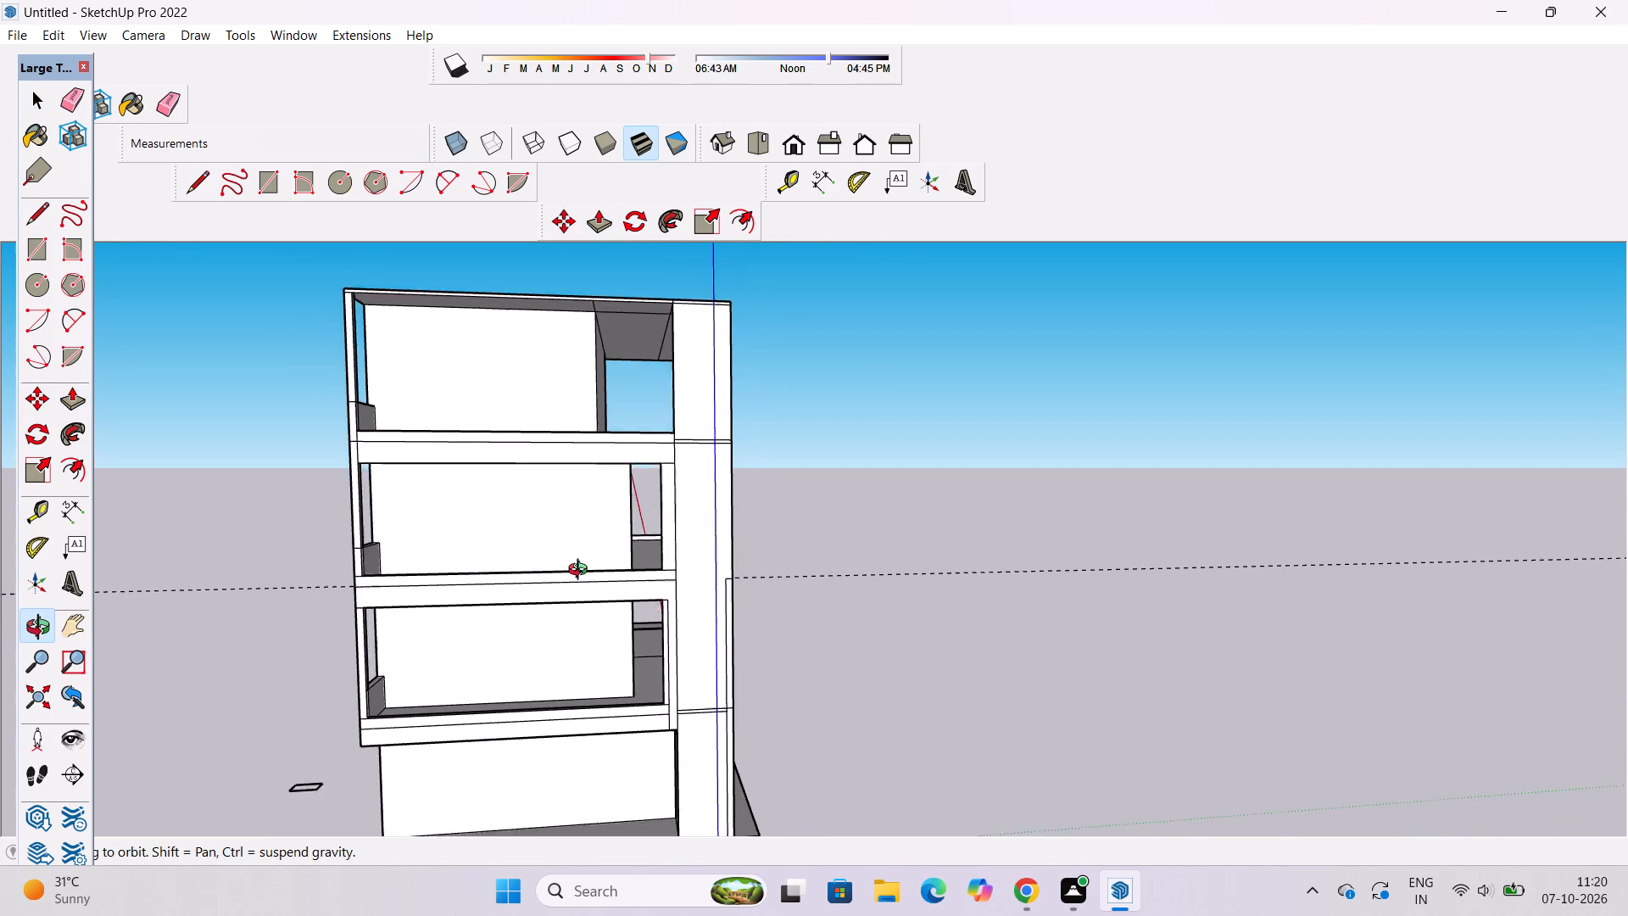
pyautogui.scroll(-3, 582, 572)
pyautogui.moveTo(684, 648); pyautogui.dragTo(675, 648)
pyautogui.scroll(2, 594, 662)
pyautogui.keyDown('shift'); pyautogui.moveTo(635, 667); pyautogui.dragTo(683, 662); pyautogui.keyUp('shift')
pyautogui.scroll(3, 688, 662)
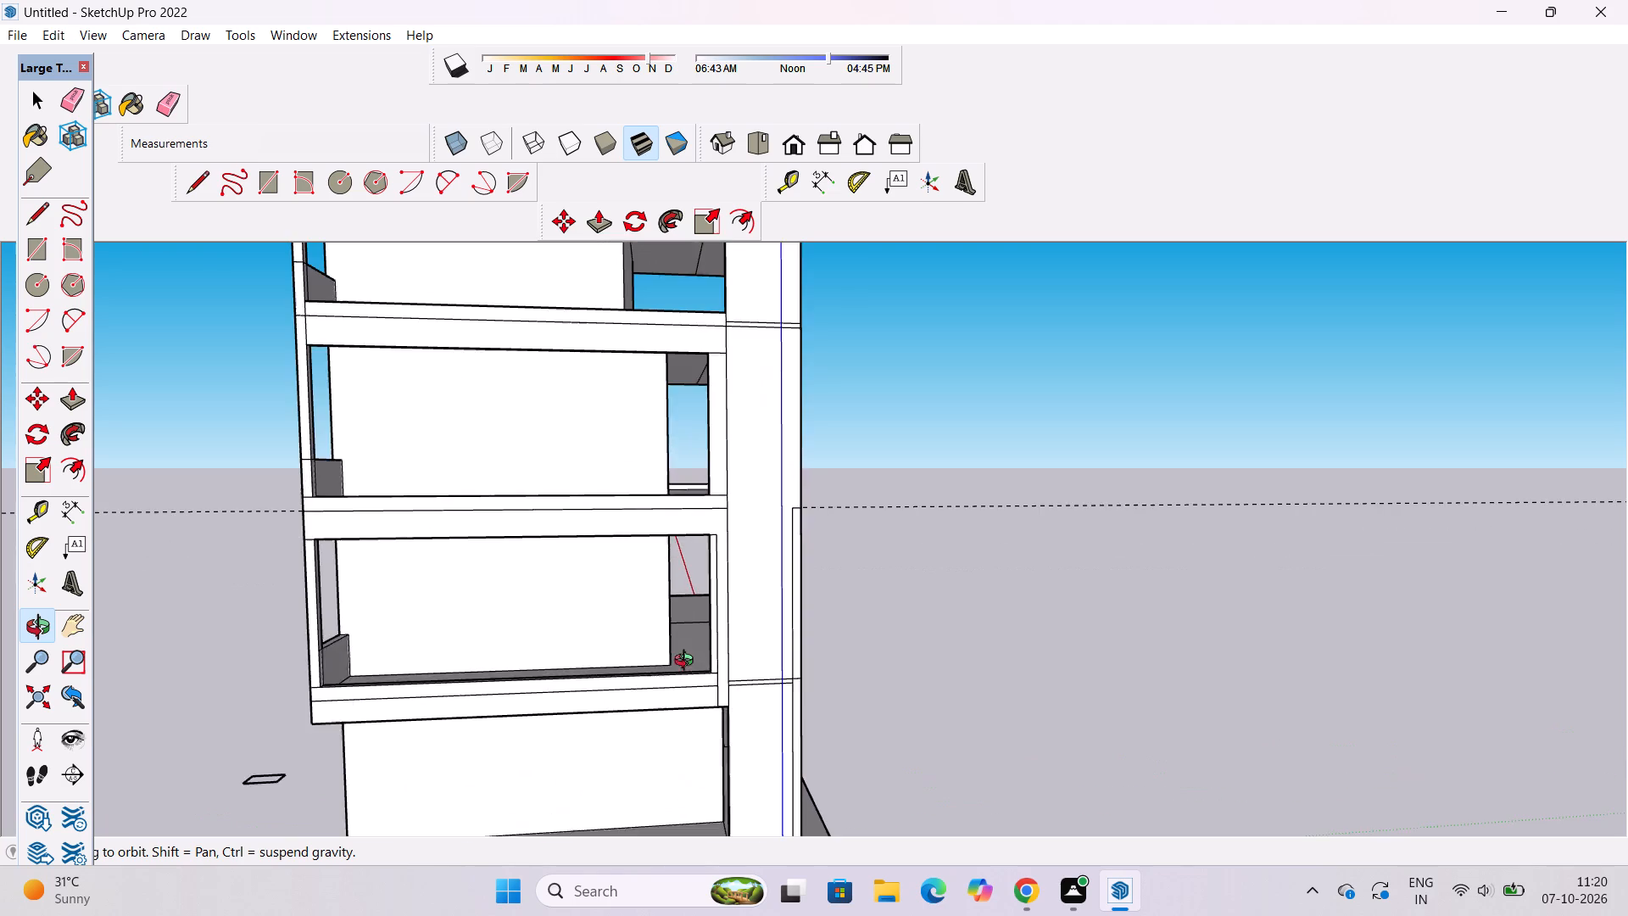
pyautogui.keyDown('shift'); pyautogui.moveTo(738, 632); pyautogui.dragTo(712, 676); pyautogui.keyUp('shift')
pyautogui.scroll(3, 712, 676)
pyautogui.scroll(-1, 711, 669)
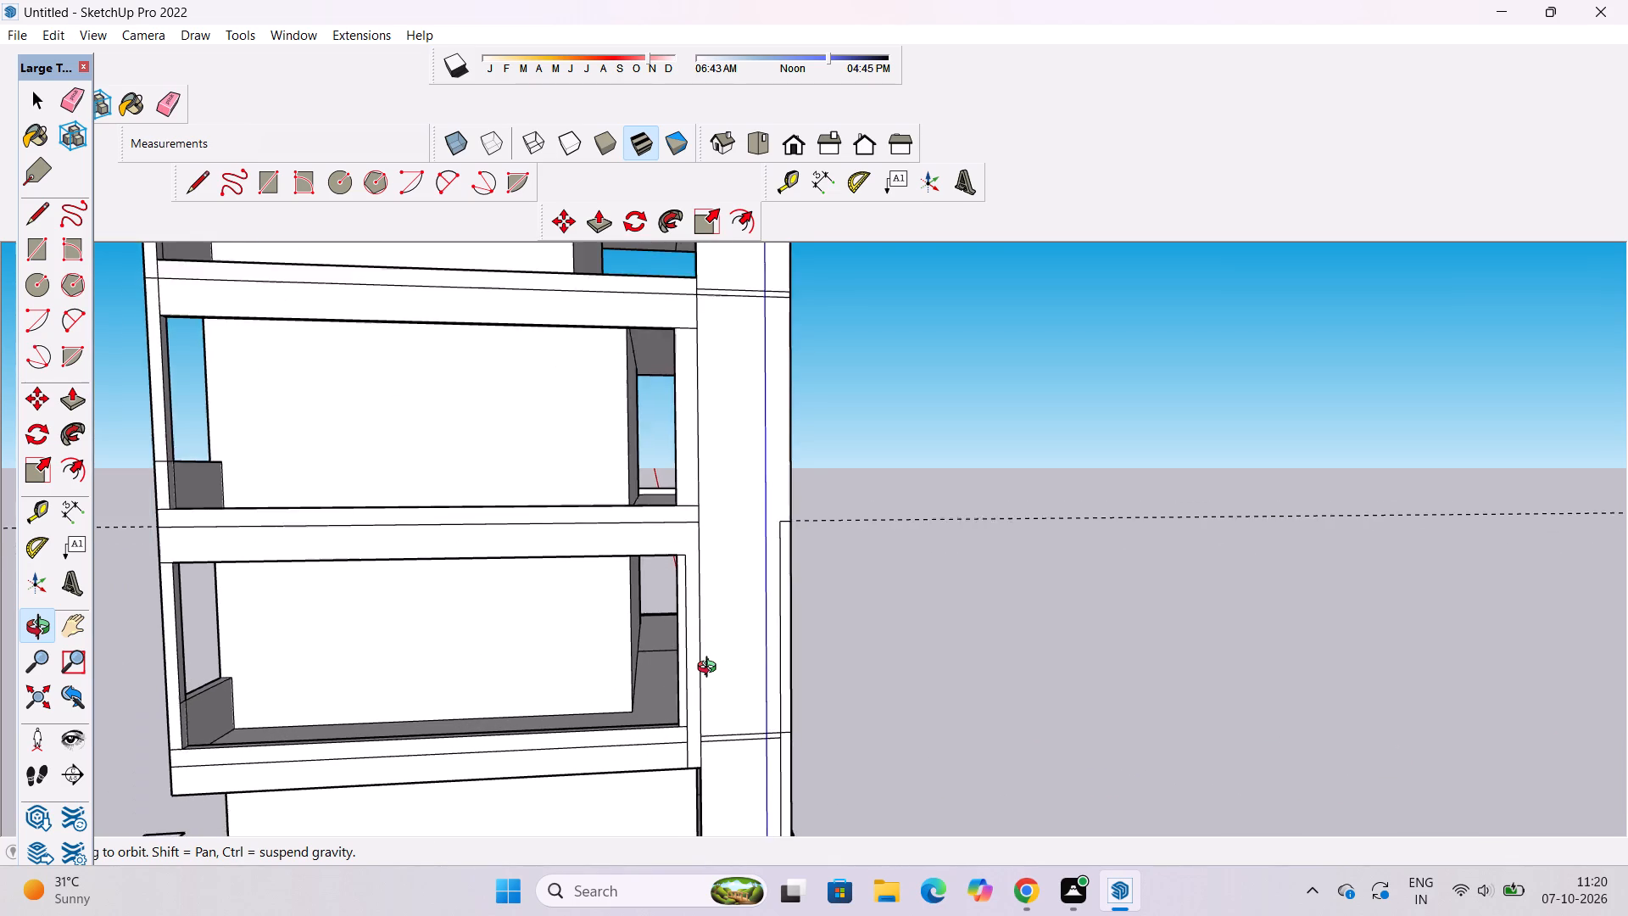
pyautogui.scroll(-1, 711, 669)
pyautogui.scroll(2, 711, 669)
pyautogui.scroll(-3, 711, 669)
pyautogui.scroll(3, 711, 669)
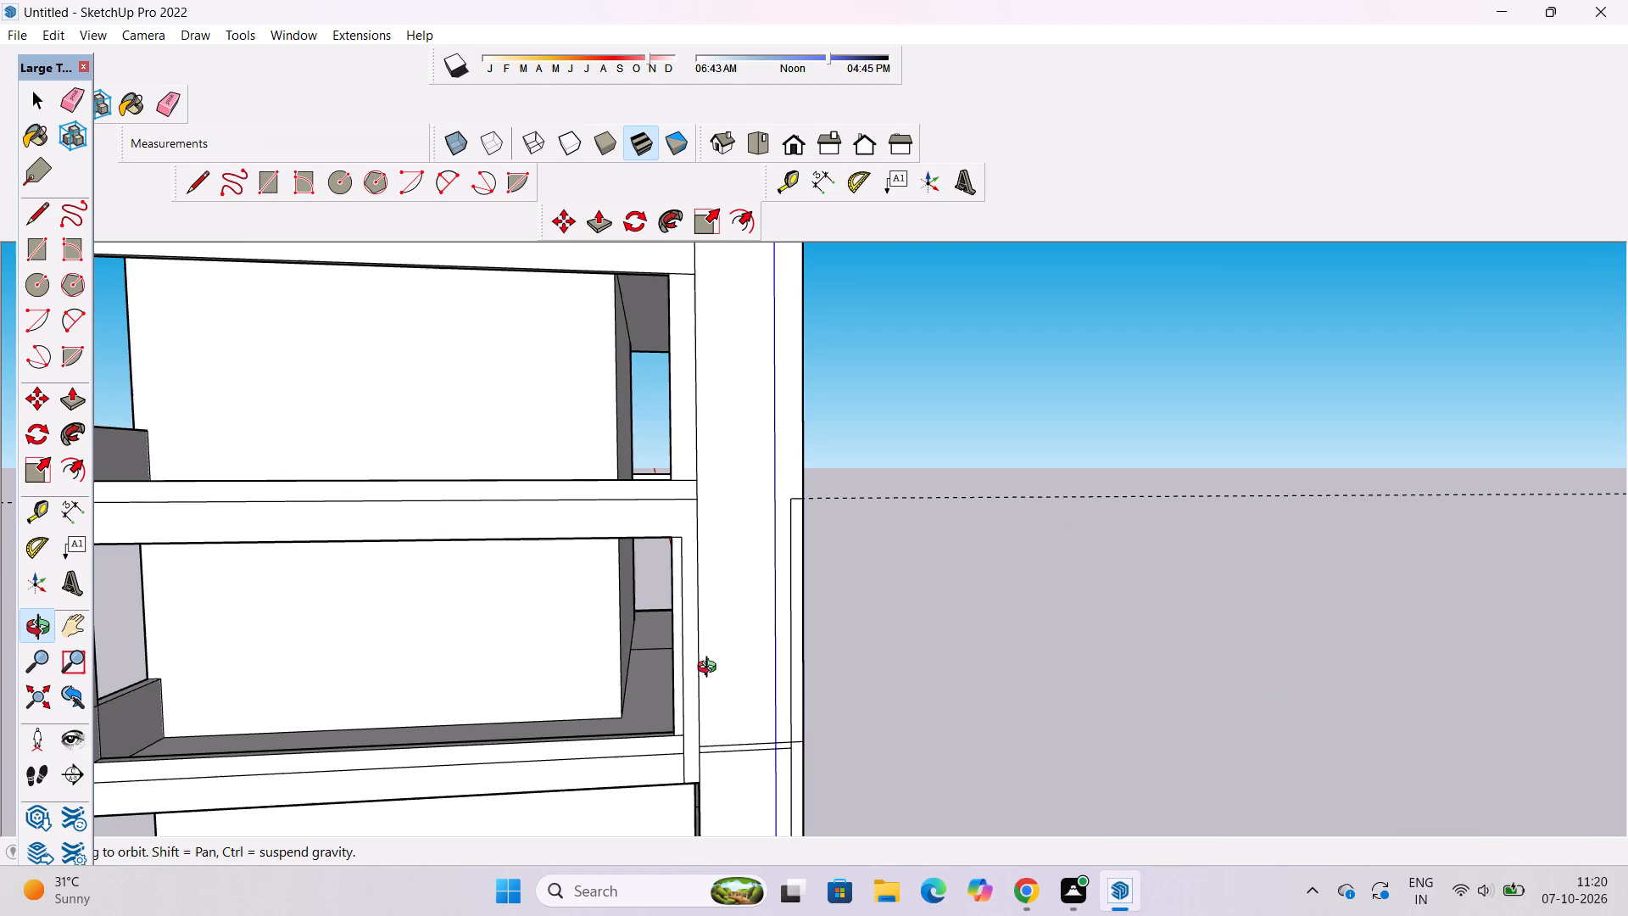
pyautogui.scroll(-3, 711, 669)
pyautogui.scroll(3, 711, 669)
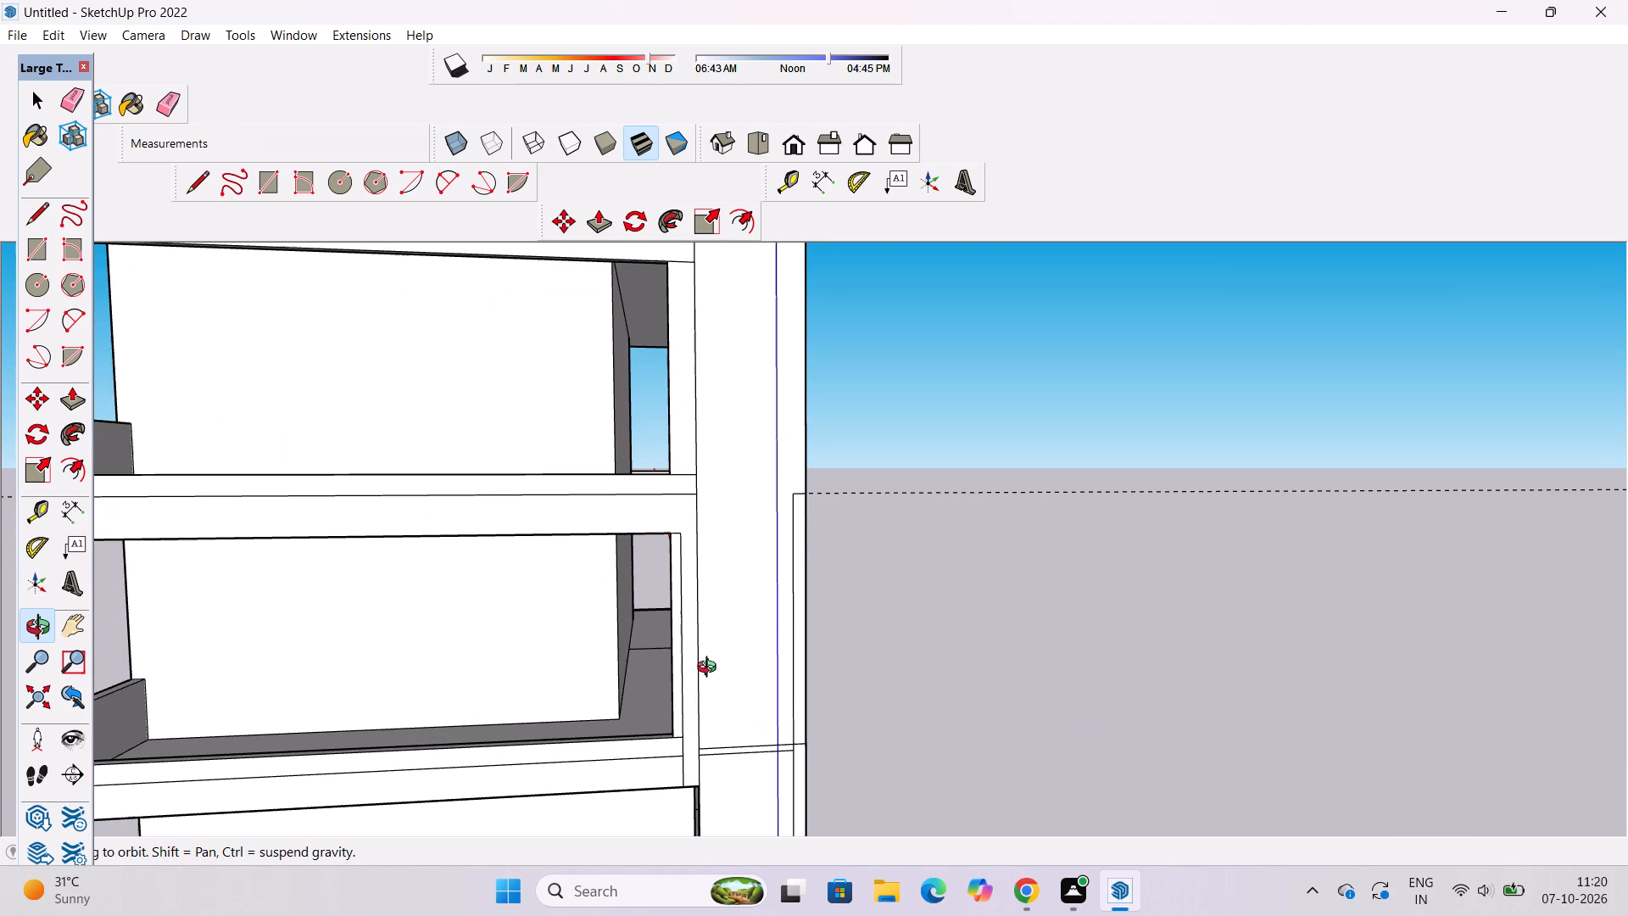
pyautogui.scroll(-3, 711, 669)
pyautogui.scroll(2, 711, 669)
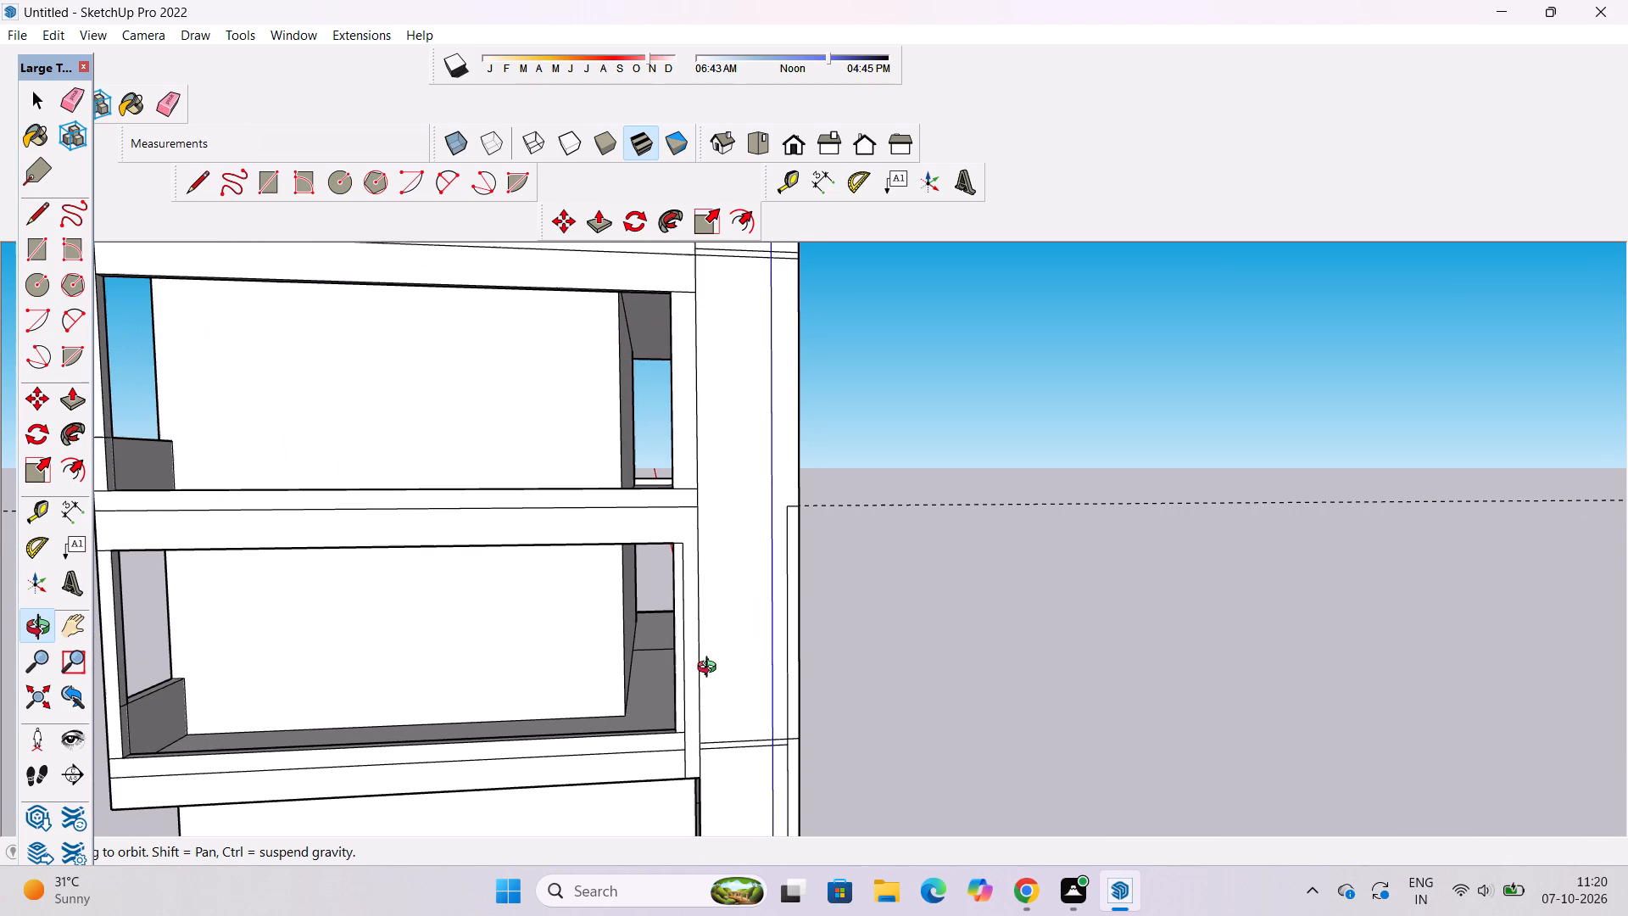
# Examine how the end pier meets the edge beams and balcony openings of the lower storeys.
pyautogui.scroll(-3, 713, 676)
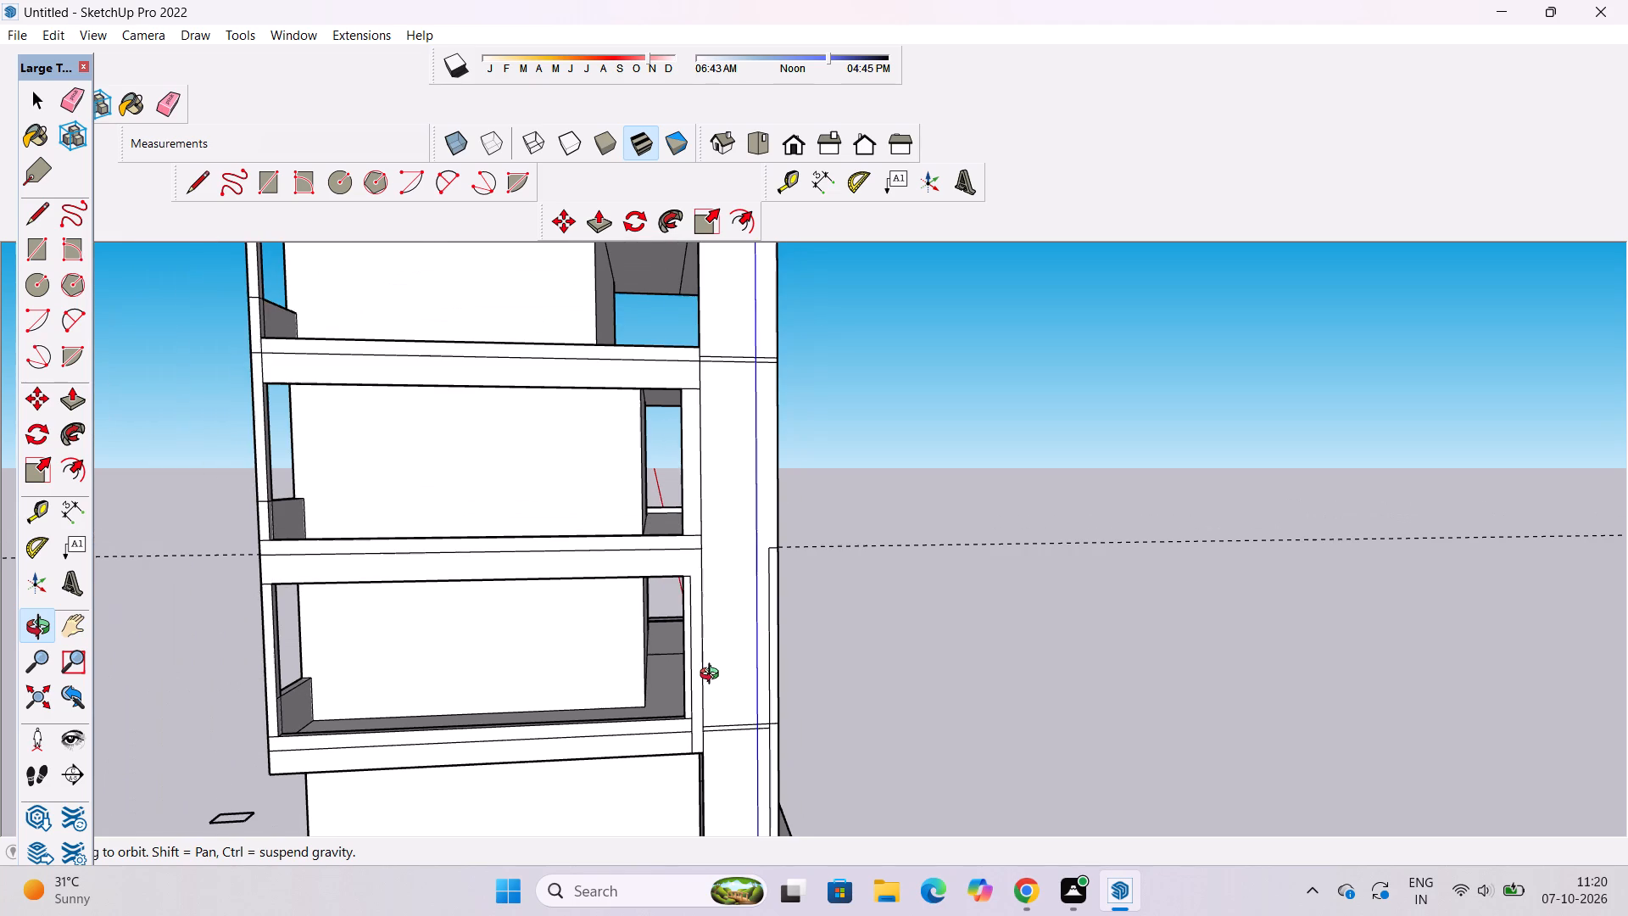
pyautogui.scroll(4, 713, 676)
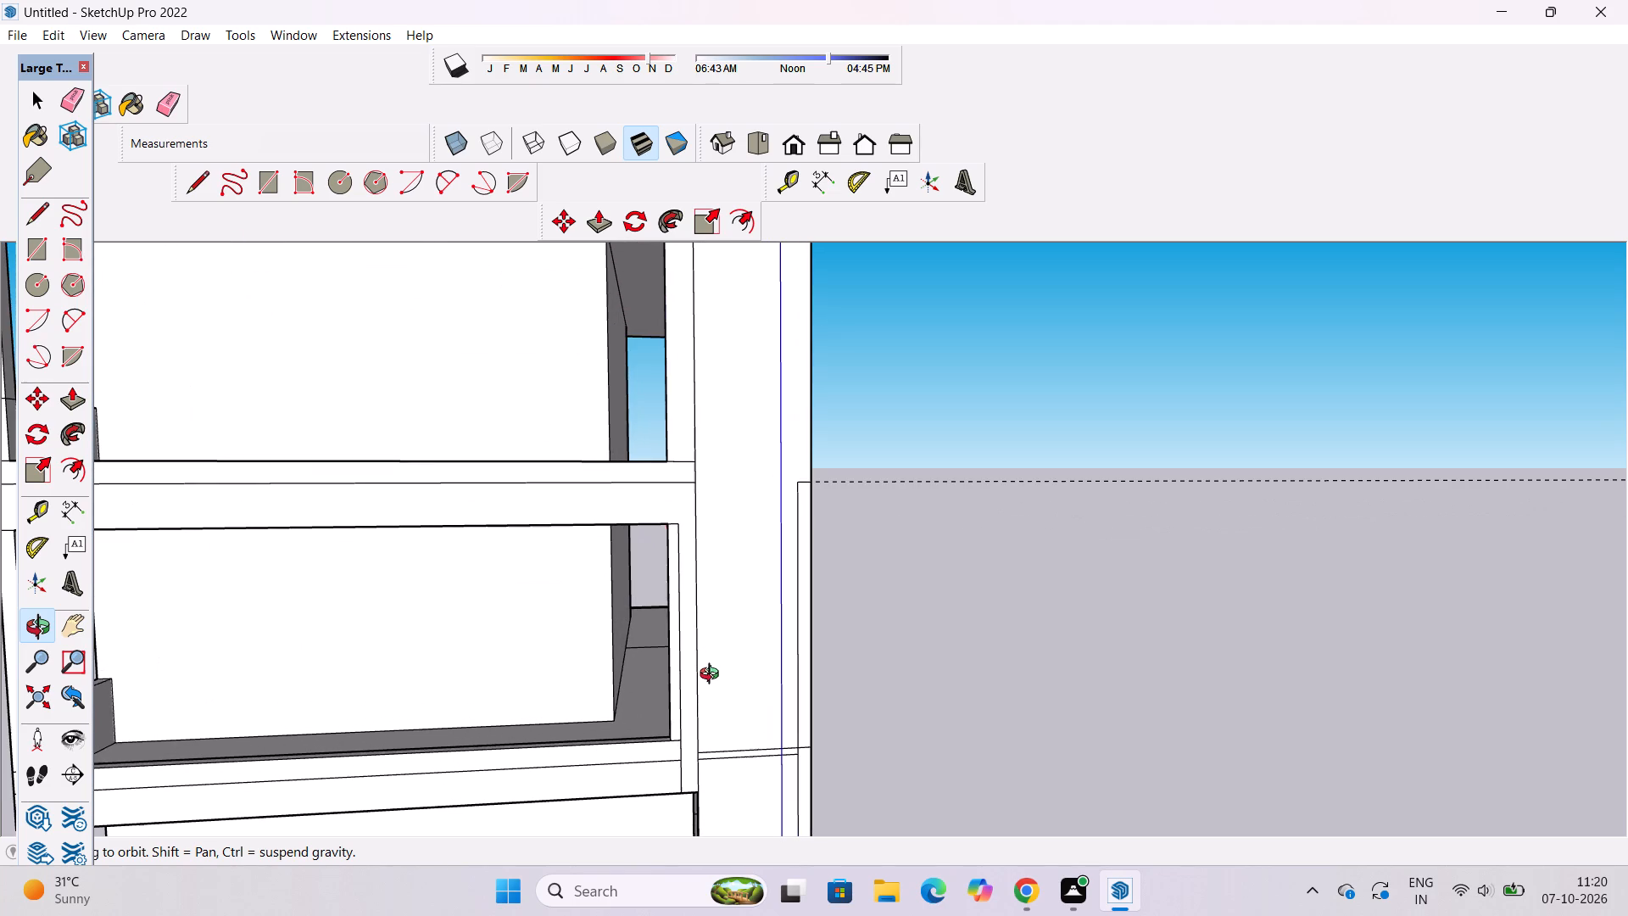
pyautogui.scroll(-2, 713, 676)
pyautogui.scroll(2, 713, 676)
pyautogui.scroll(-1, 713, 676)
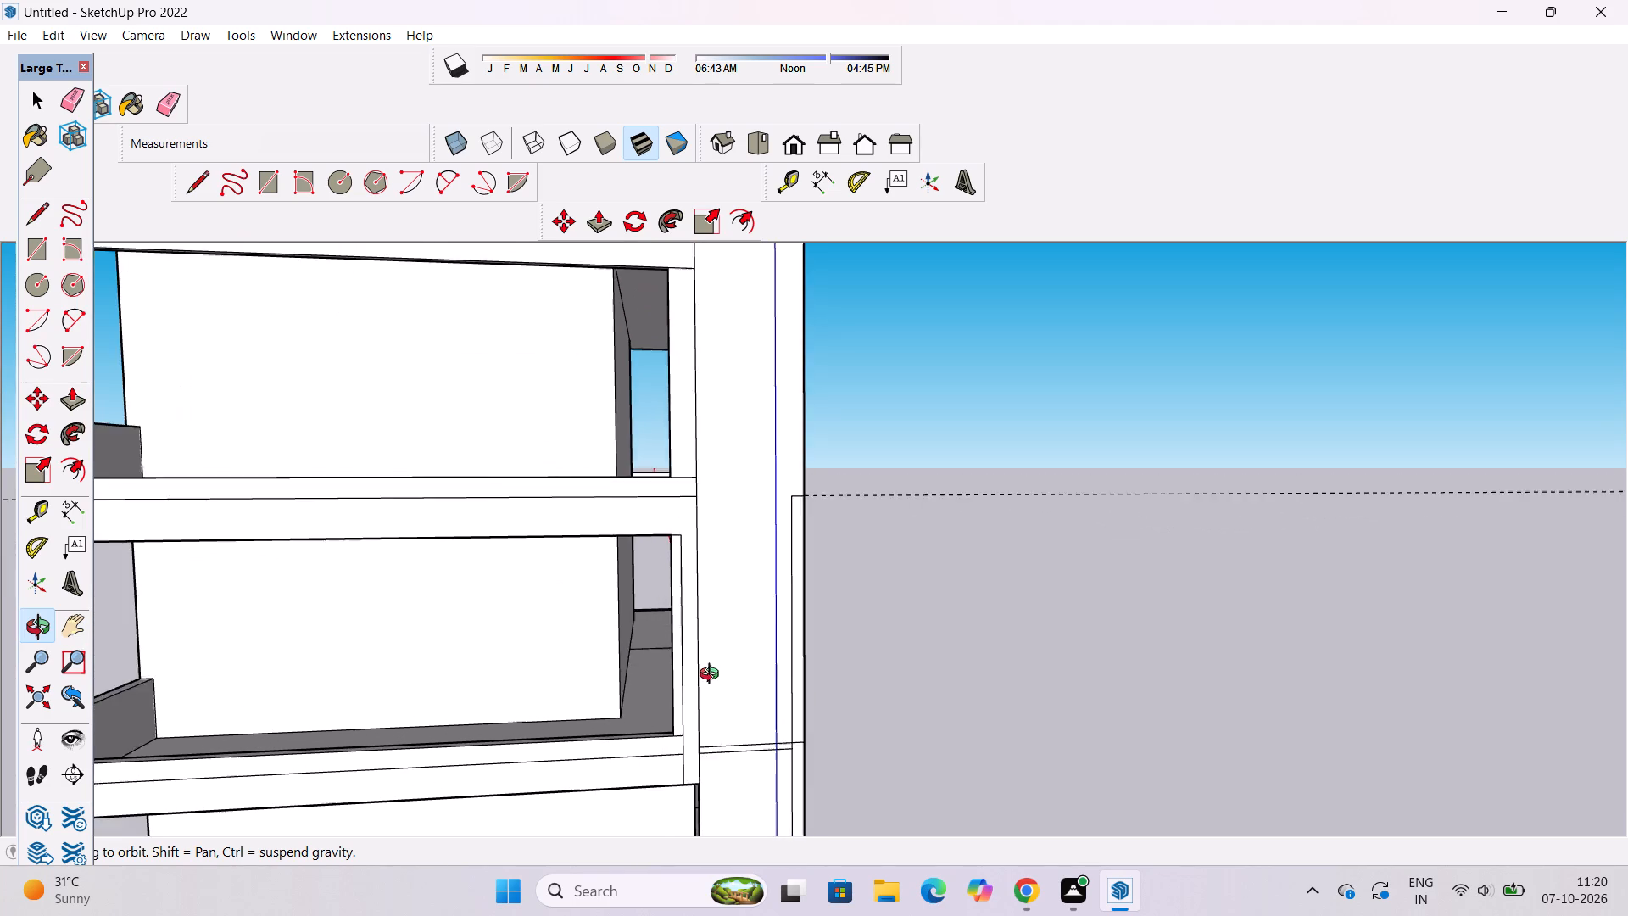
pyautogui.scroll(-1, 713, 676)
pyautogui.scroll(1, 713, 676)
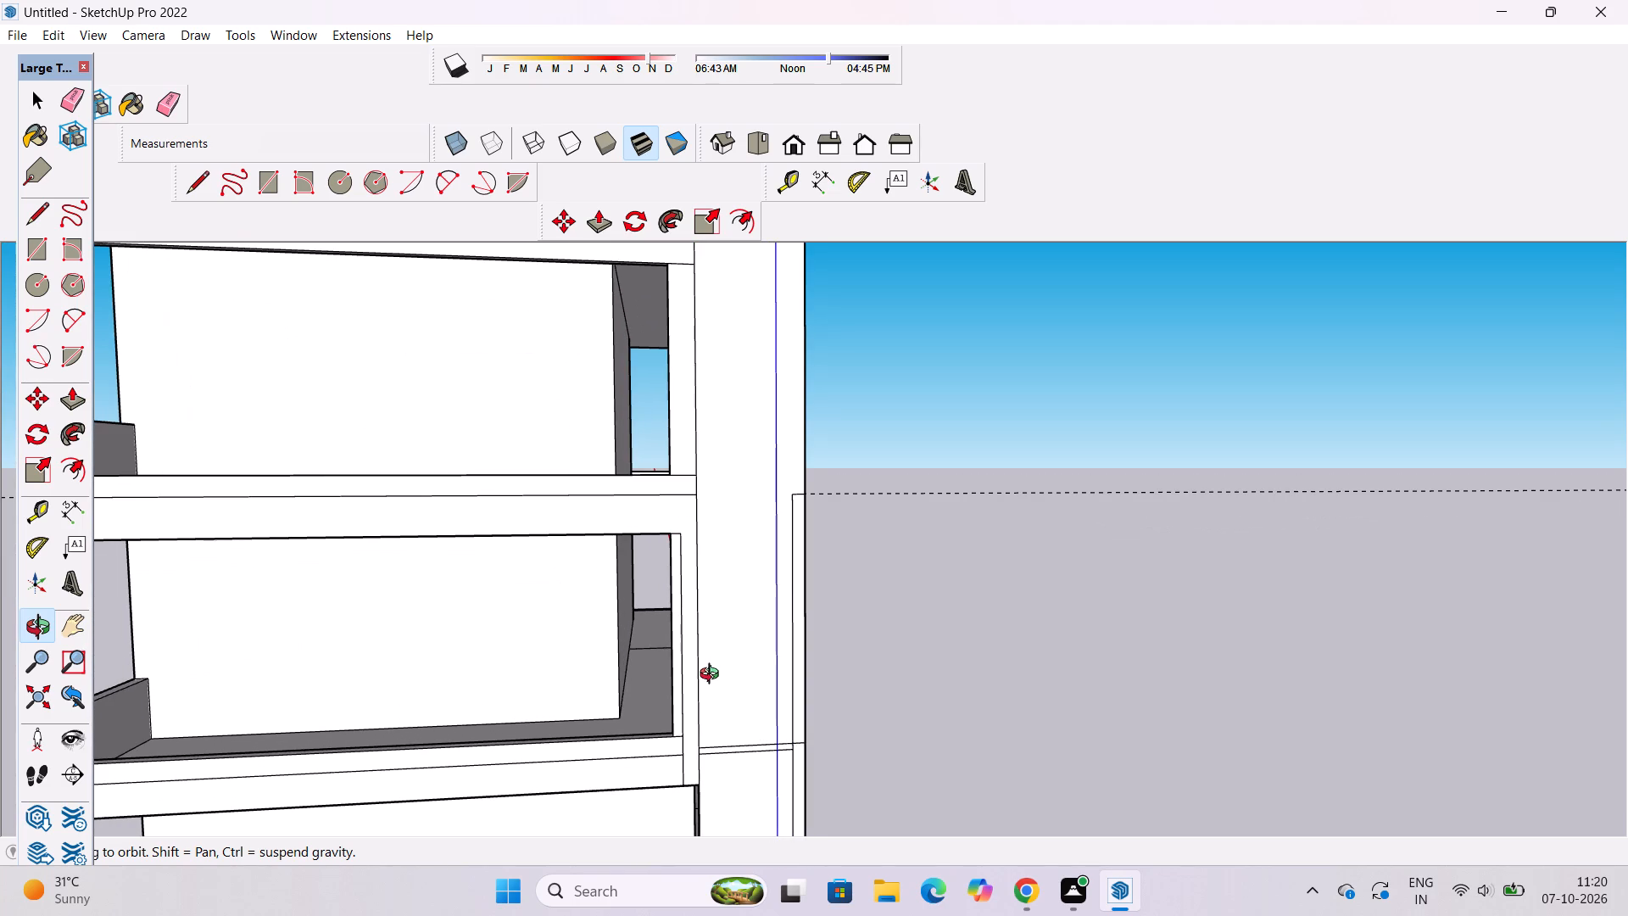
pyautogui.scroll(-2, 696, 684)
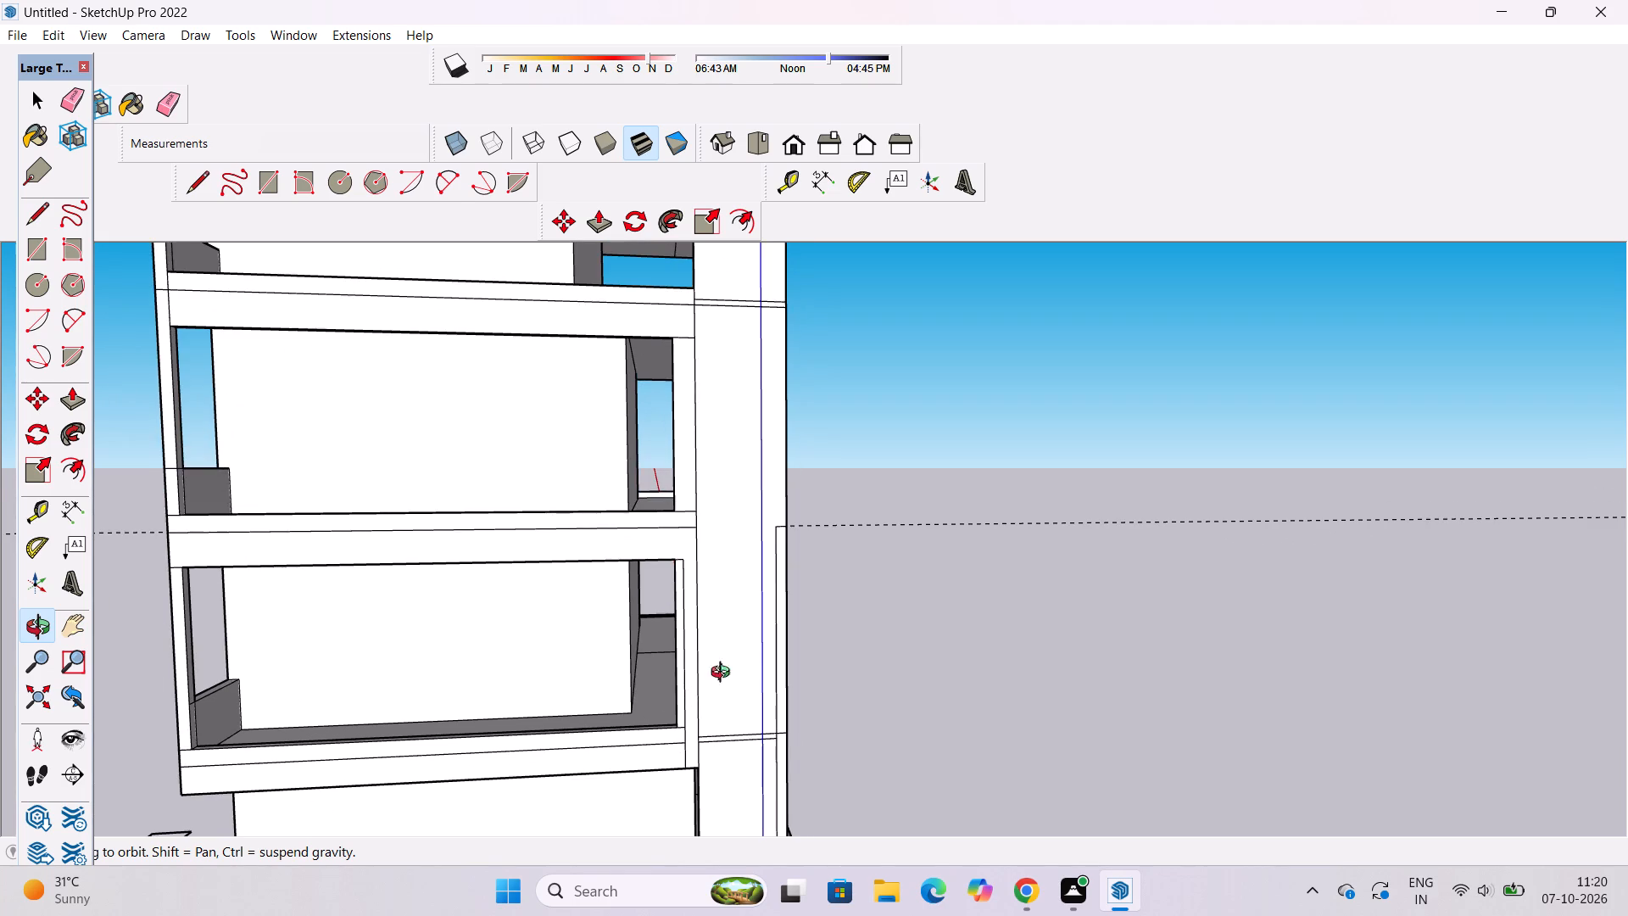
pyautogui.moveTo(754, 660); pyautogui.dragTo(649, 651)
pyautogui.moveTo(645, 675); pyautogui.dragTo(741, 596)
pyautogui.scroll(4, 743, 664)
pyautogui.keyDown('shift'); pyautogui.moveTo(670, 690); pyautogui.dragTo(799, 690); pyautogui.keyUp('shift')
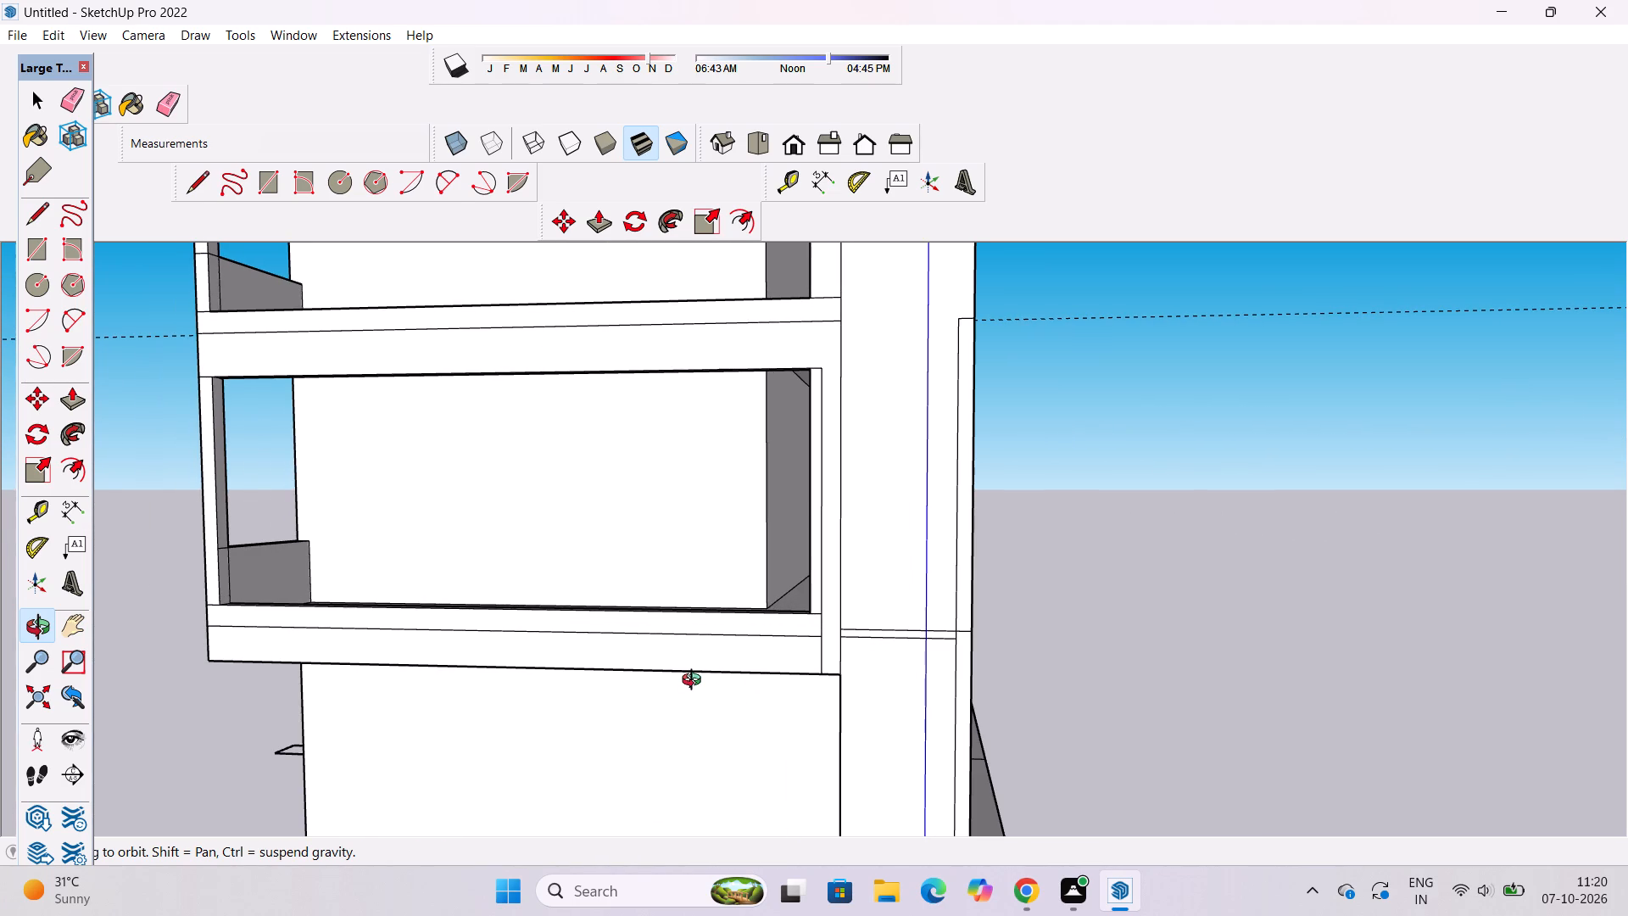
# Examine closely the junction of the end pier, the lowest balcony opening's bottom corner and its edge beam.
pyautogui.keyDown('shift'); pyautogui.moveTo(744, 655); pyautogui.dragTo(731, 669); pyautogui.keyUp('shift')
pyautogui.scroll(1, 731, 669)
pyautogui.keyDown('shift'); pyautogui.moveTo(730, 670); pyautogui.dragTo(695, 690); pyautogui.keyUp('shift')
pyautogui.scroll(4, 695, 690)
pyautogui.scroll(-3, 695, 690)
pyautogui.scroll(3, 695, 690)
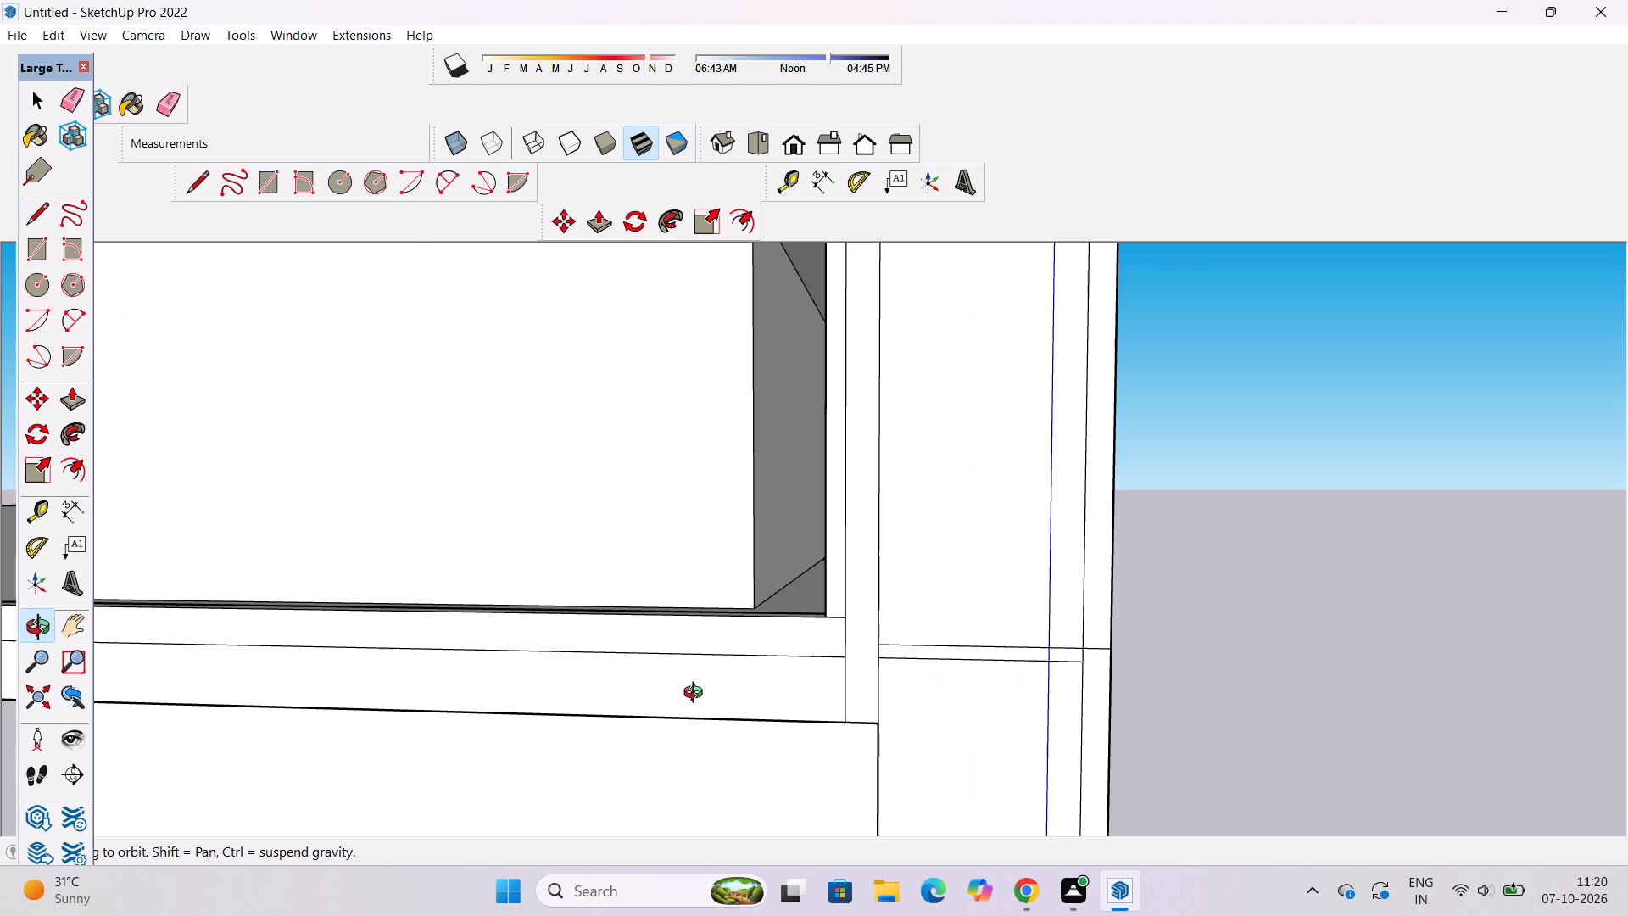
pyautogui.scroll(-1, 697, 695)
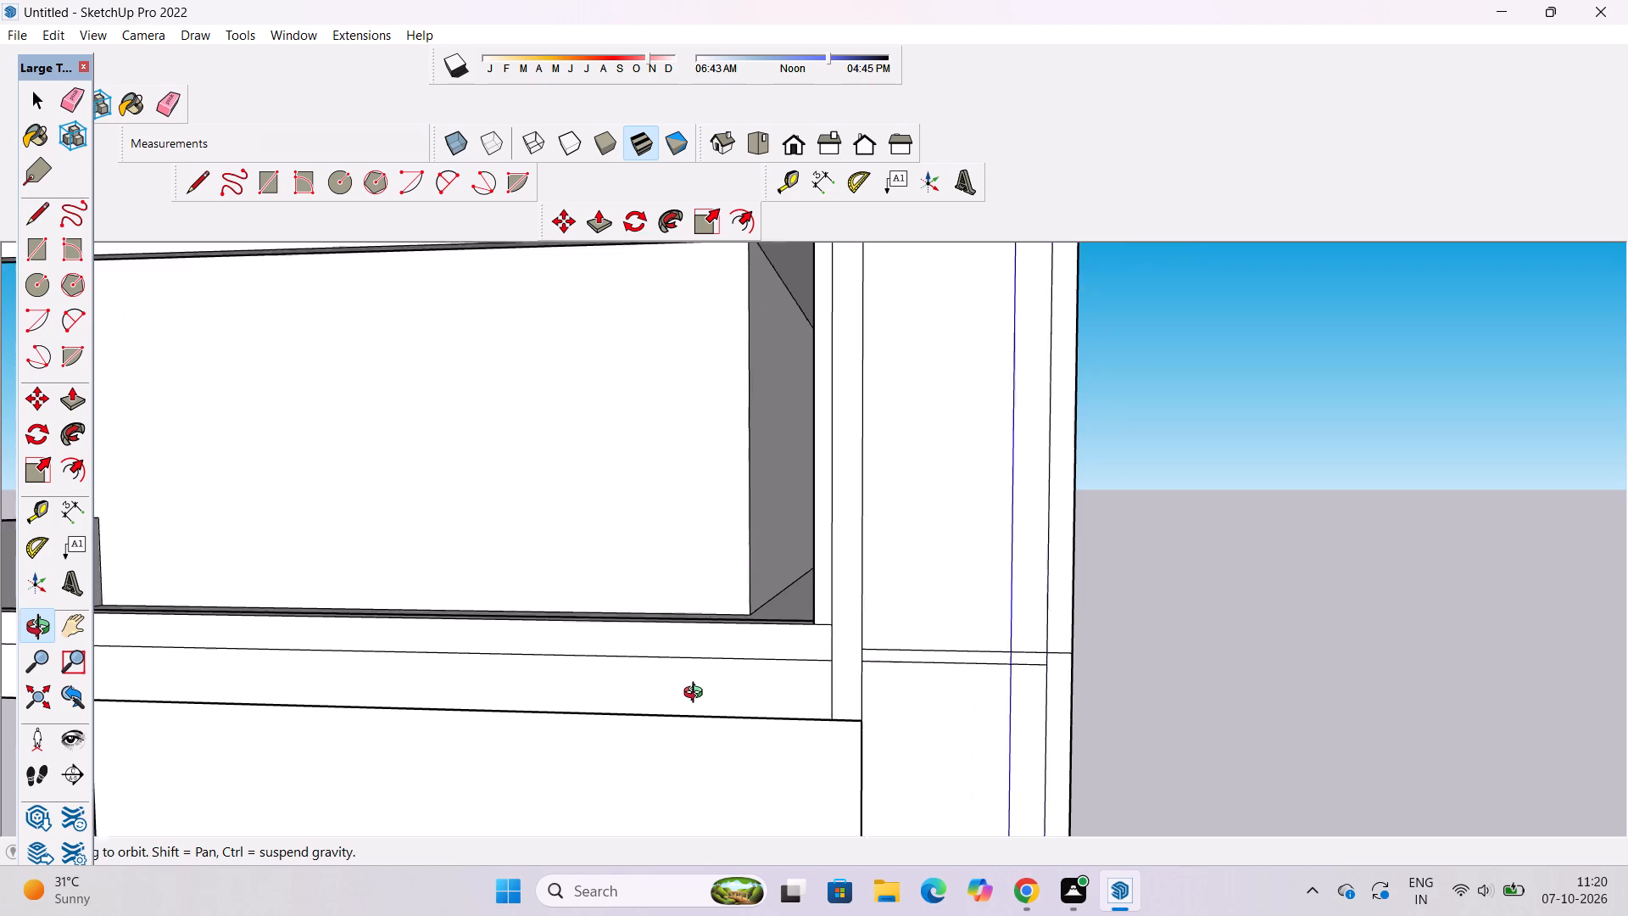
pyautogui.scroll(-3, 697, 695)
pyautogui.moveTo(736, 690); pyautogui.dragTo(766, 707)
pyautogui.keyDown('shift'); pyautogui.moveTo(761, 712); pyautogui.dragTo(865, 684); pyautogui.keyUp('shift')
pyautogui.scroll(3, 901, 519)
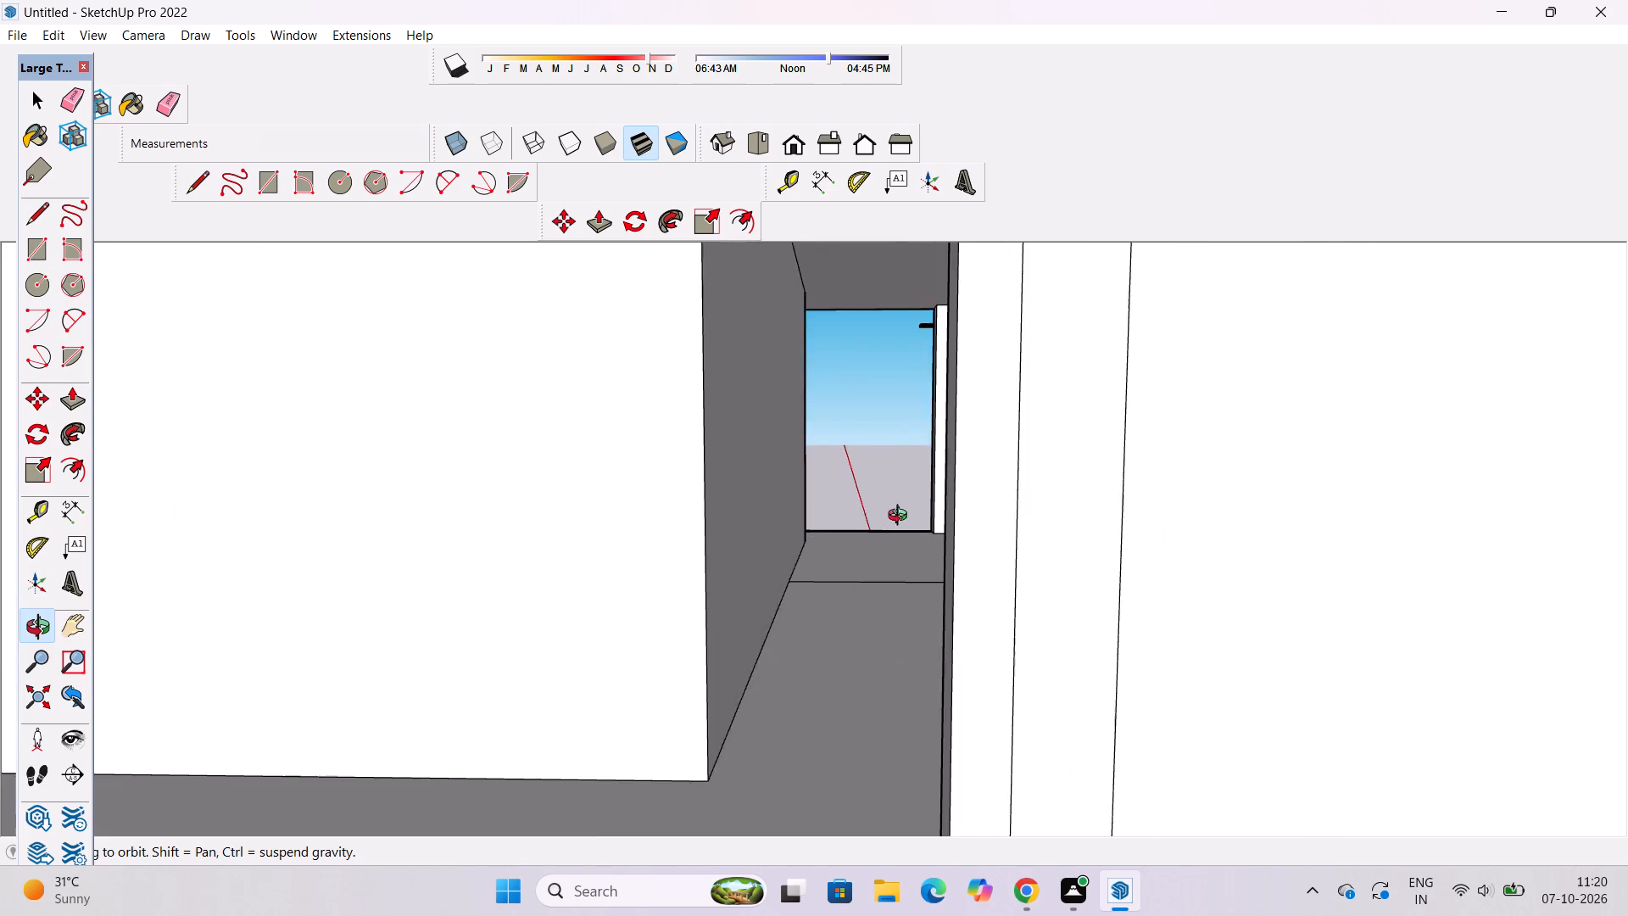
pyautogui.keyDown('shift'); pyautogui.moveTo(901, 517); pyautogui.dragTo(851, 546); pyautogui.keyUp('shift')
pyautogui.scroll(-5, 851, 546)
pyautogui.moveTo(802, 720); pyautogui.dragTo(855, 453)
pyautogui.scroll(-3, 855, 453)
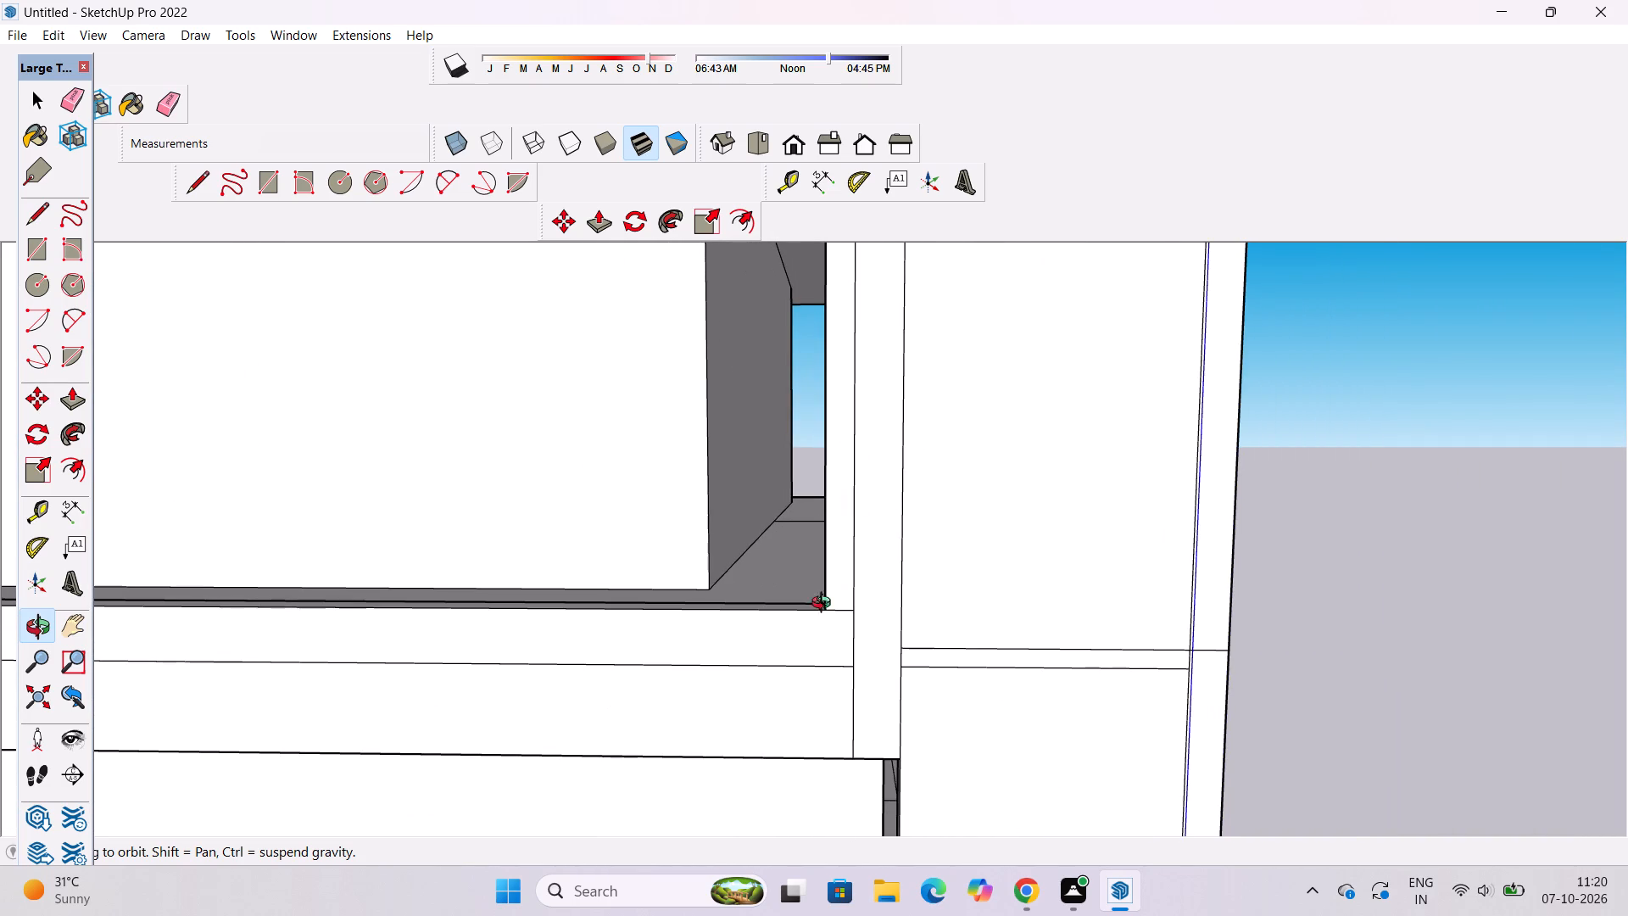
pyautogui.scroll(-5, 837, 641)
pyautogui.keyDown('shift'); pyautogui.moveTo(843, 678); pyautogui.dragTo(869, 689); pyautogui.keyUp('shift')
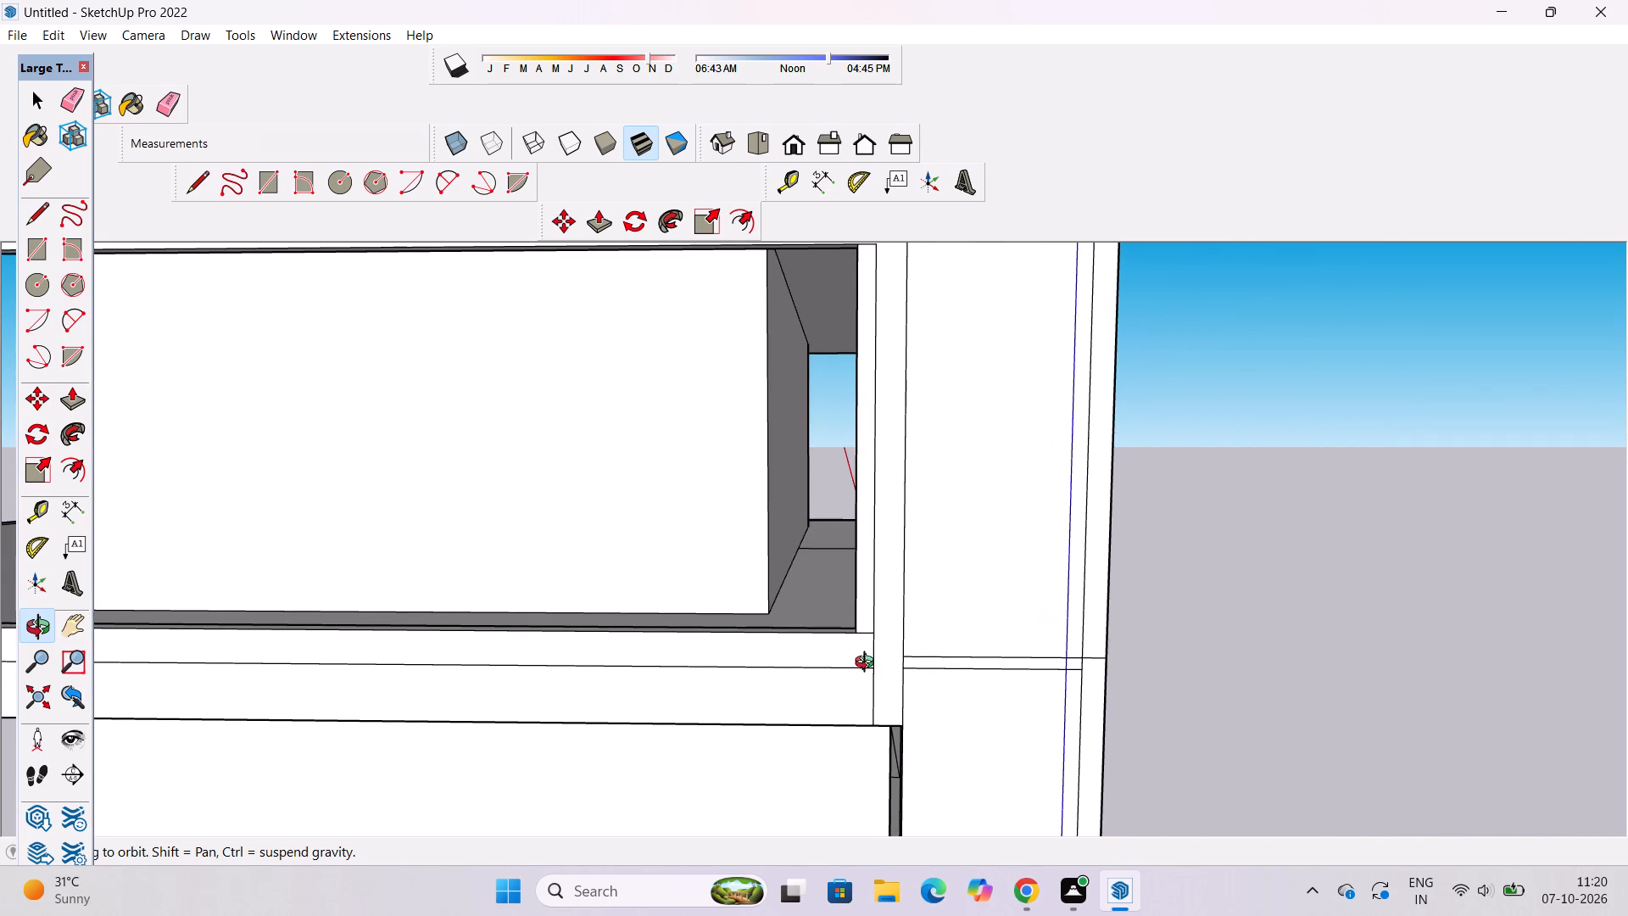
pyautogui.scroll(1, 867, 663)
pyautogui.keyDown('shift'); pyautogui.moveTo(867, 647); pyautogui.dragTo(867, 656); pyautogui.keyUp('shift')
pyautogui.keyDown('shift'); pyautogui.scroll(-1, 867, 651); pyautogui.keyUp('shift')
pyautogui.click(867, 651)
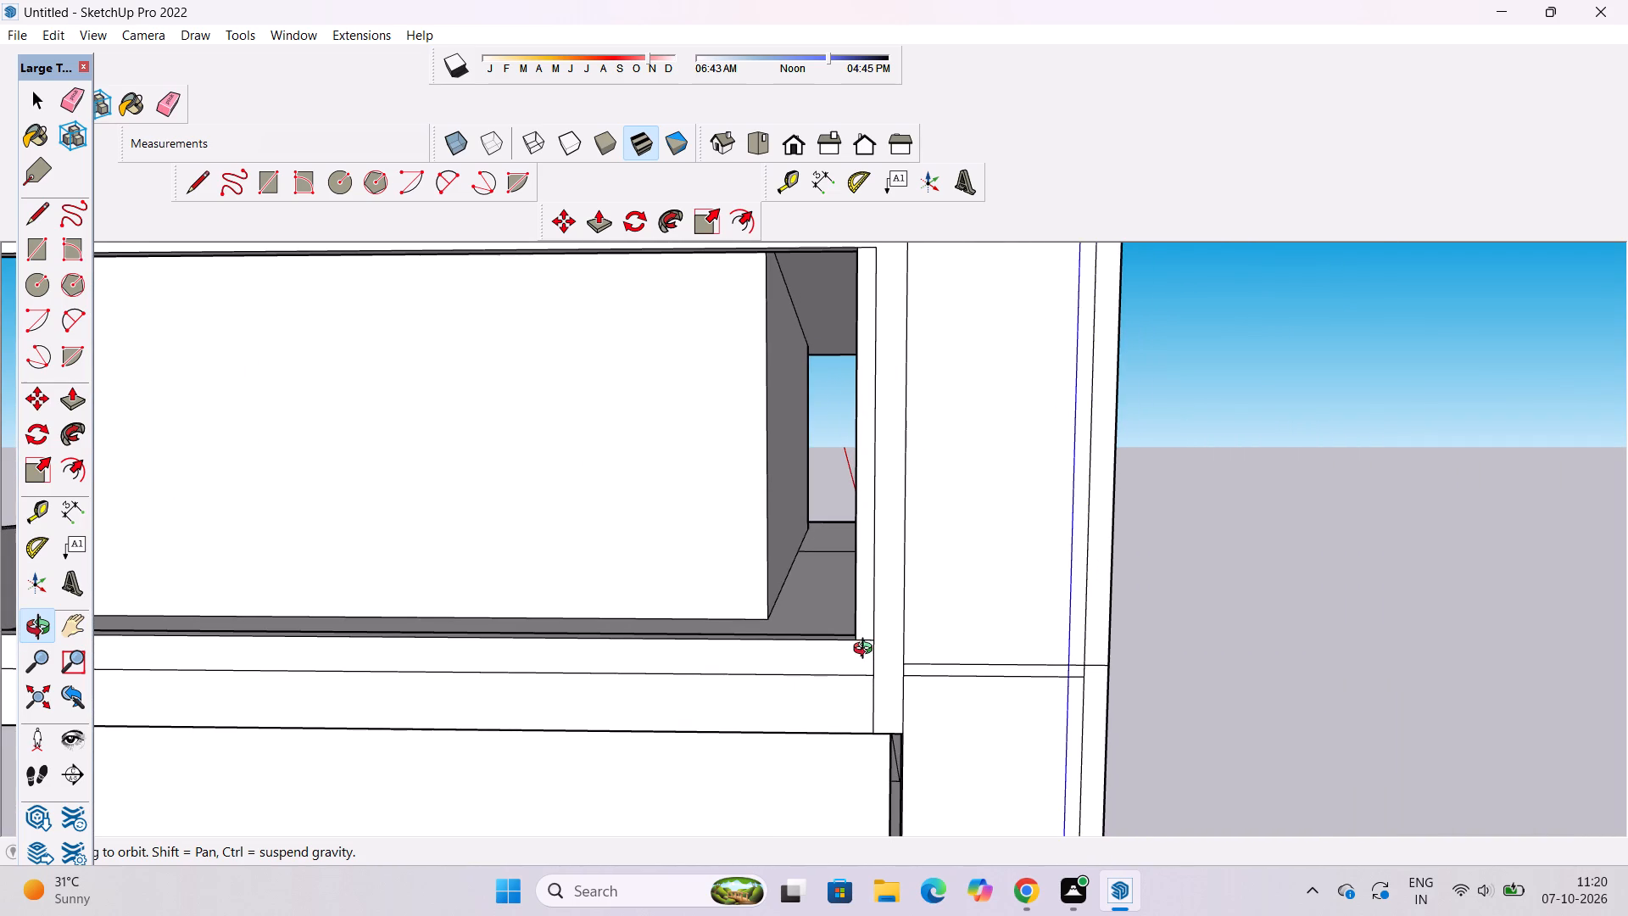
pyautogui.scroll(-3, 867, 651)
pyautogui.scroll(3, 867, 651)
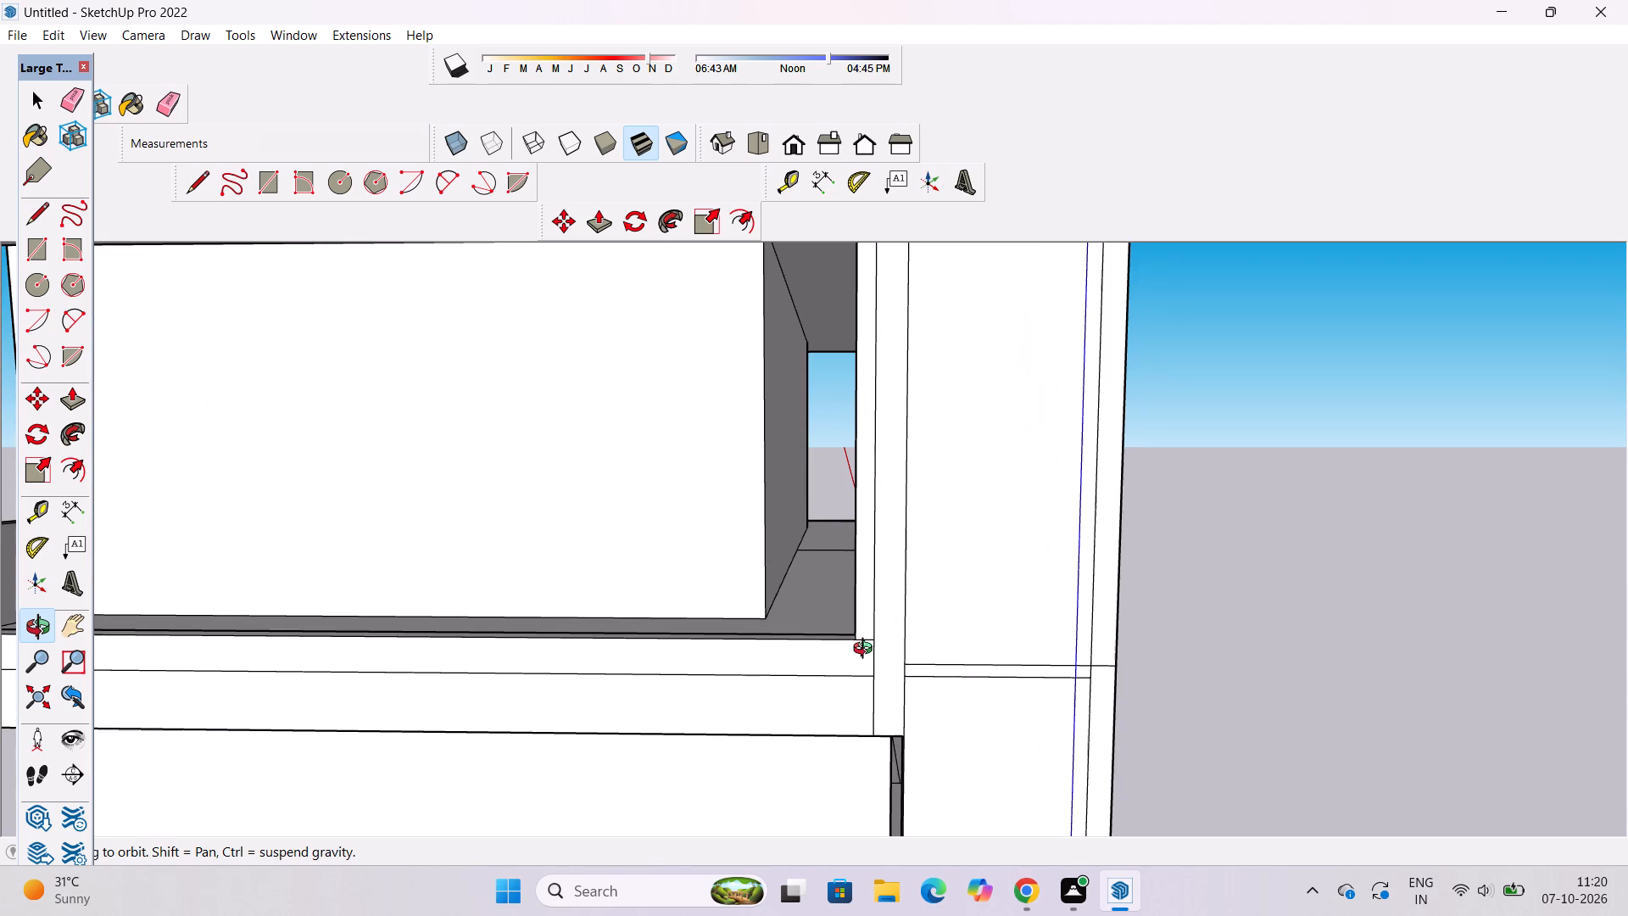
pyautogui.scroll(-3, 867, 651)
pyautogui.scroll(1, 867, 651)
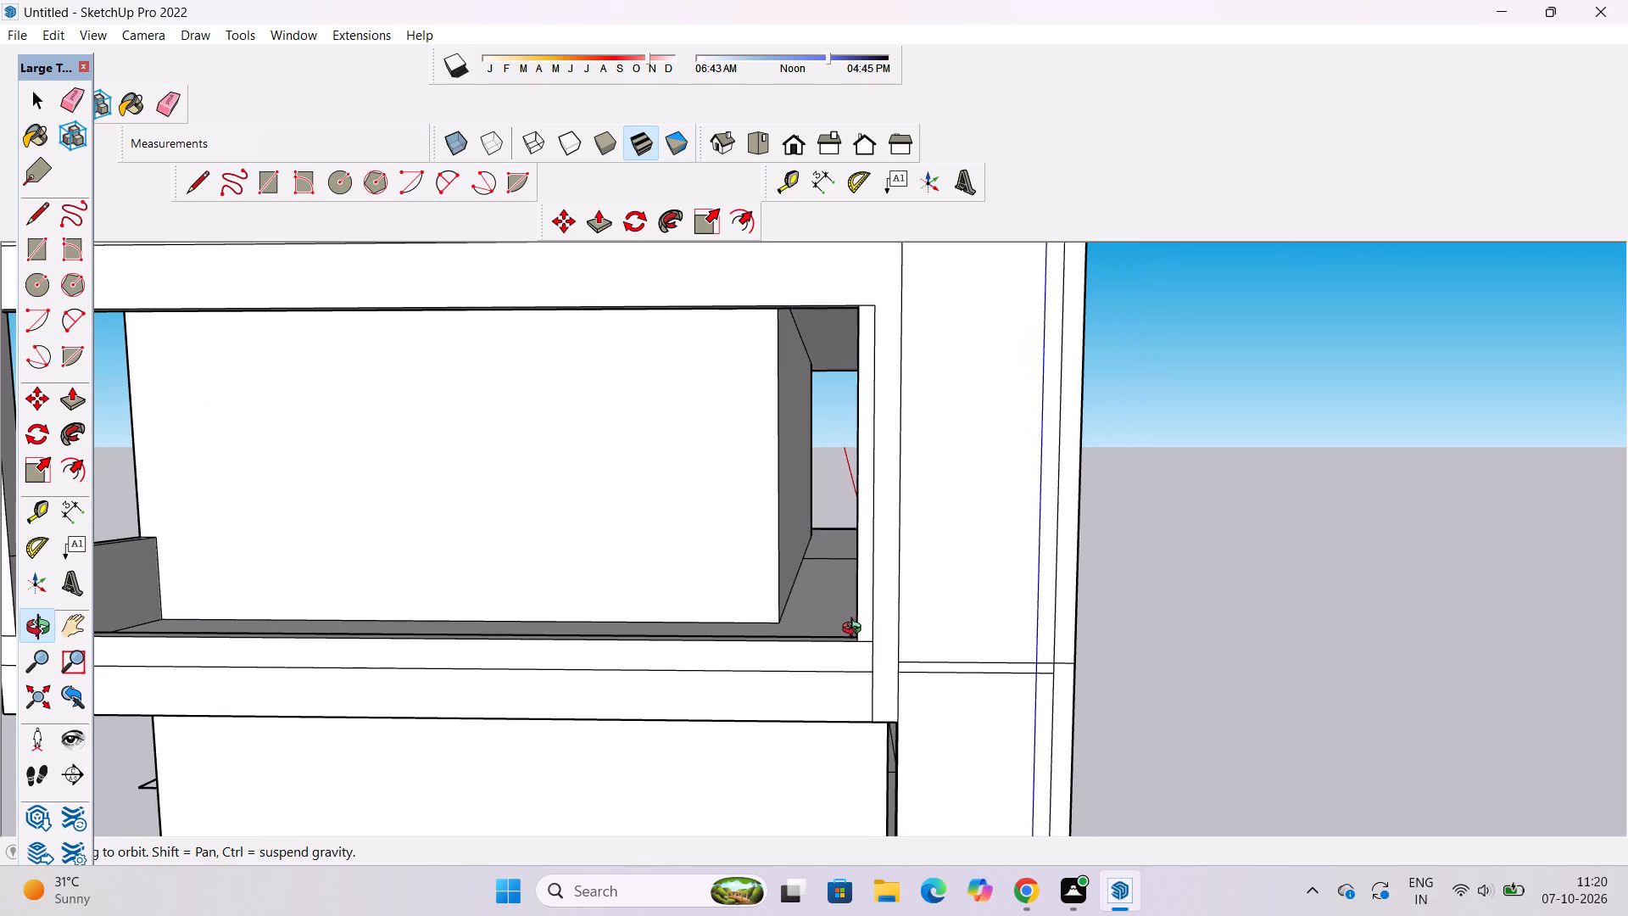
pyautogui.scroll(-4, 850, 615)
pyautogui.keyDown('shift'); pyautogui.moveTo(850, 615); pyautogui.dragTo(856, 651); pyautogui.keyUp('shift')
pyautogui.scroll(3, 856, 651)
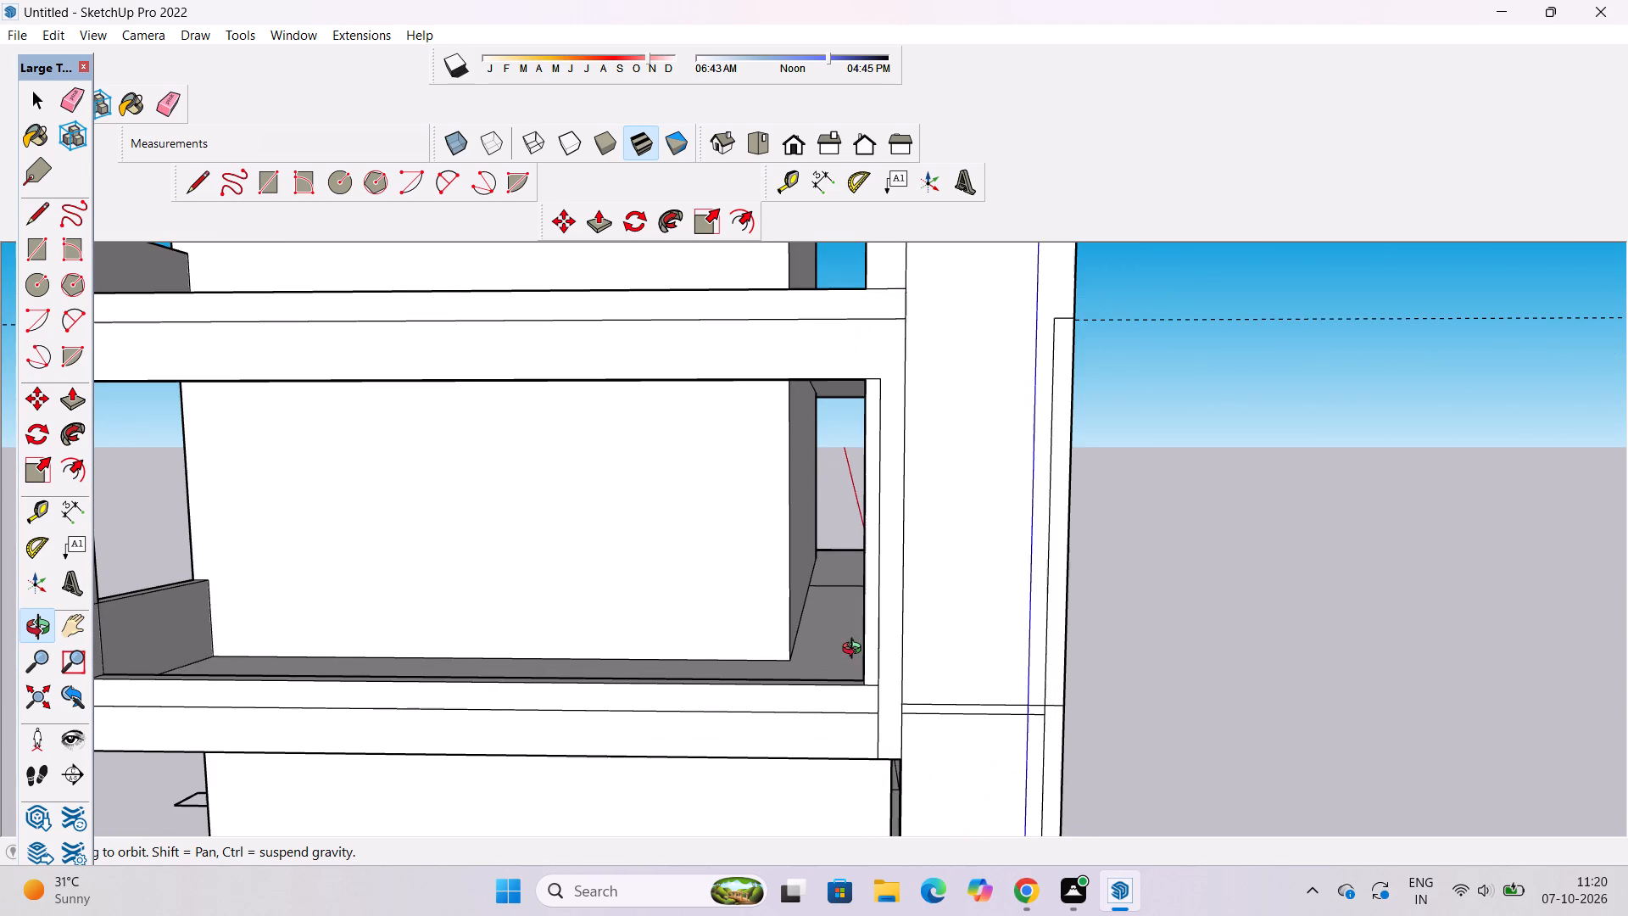
pyautogui.scroll(-4, 856, 651)
pyautogui.scroll(4, 856, 651)
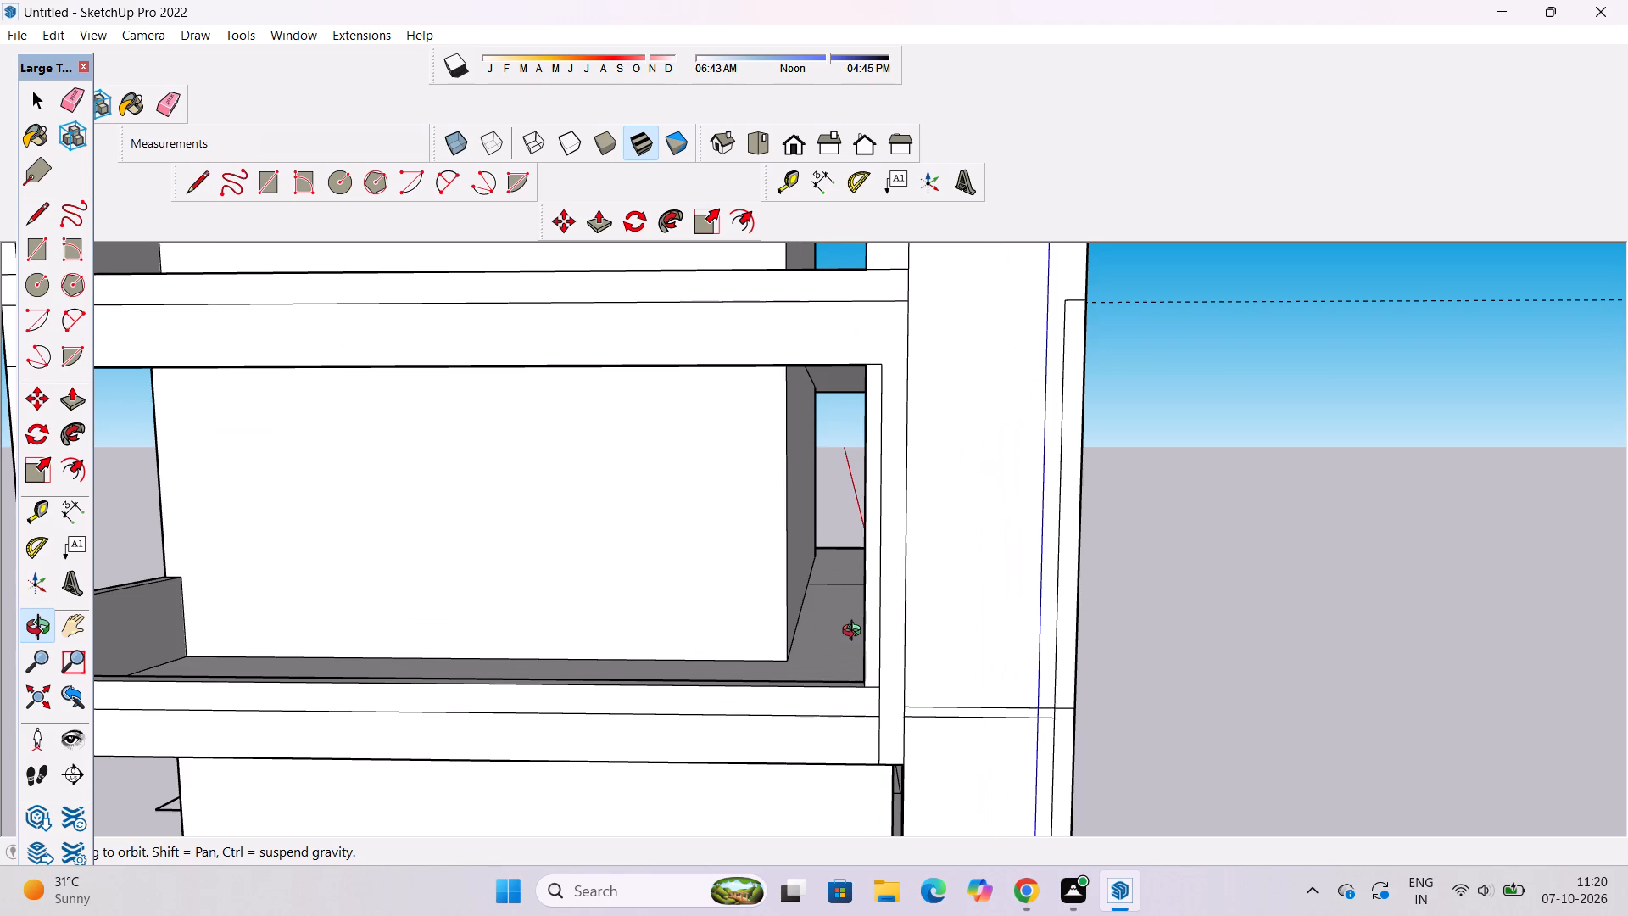
pyautogui.scroll(-4, 856, 628)
# Compare the pier's alignment with the beams and openings across the lower facade down to the ground storey.
pyautogui.scroll(-2, 723, 478)
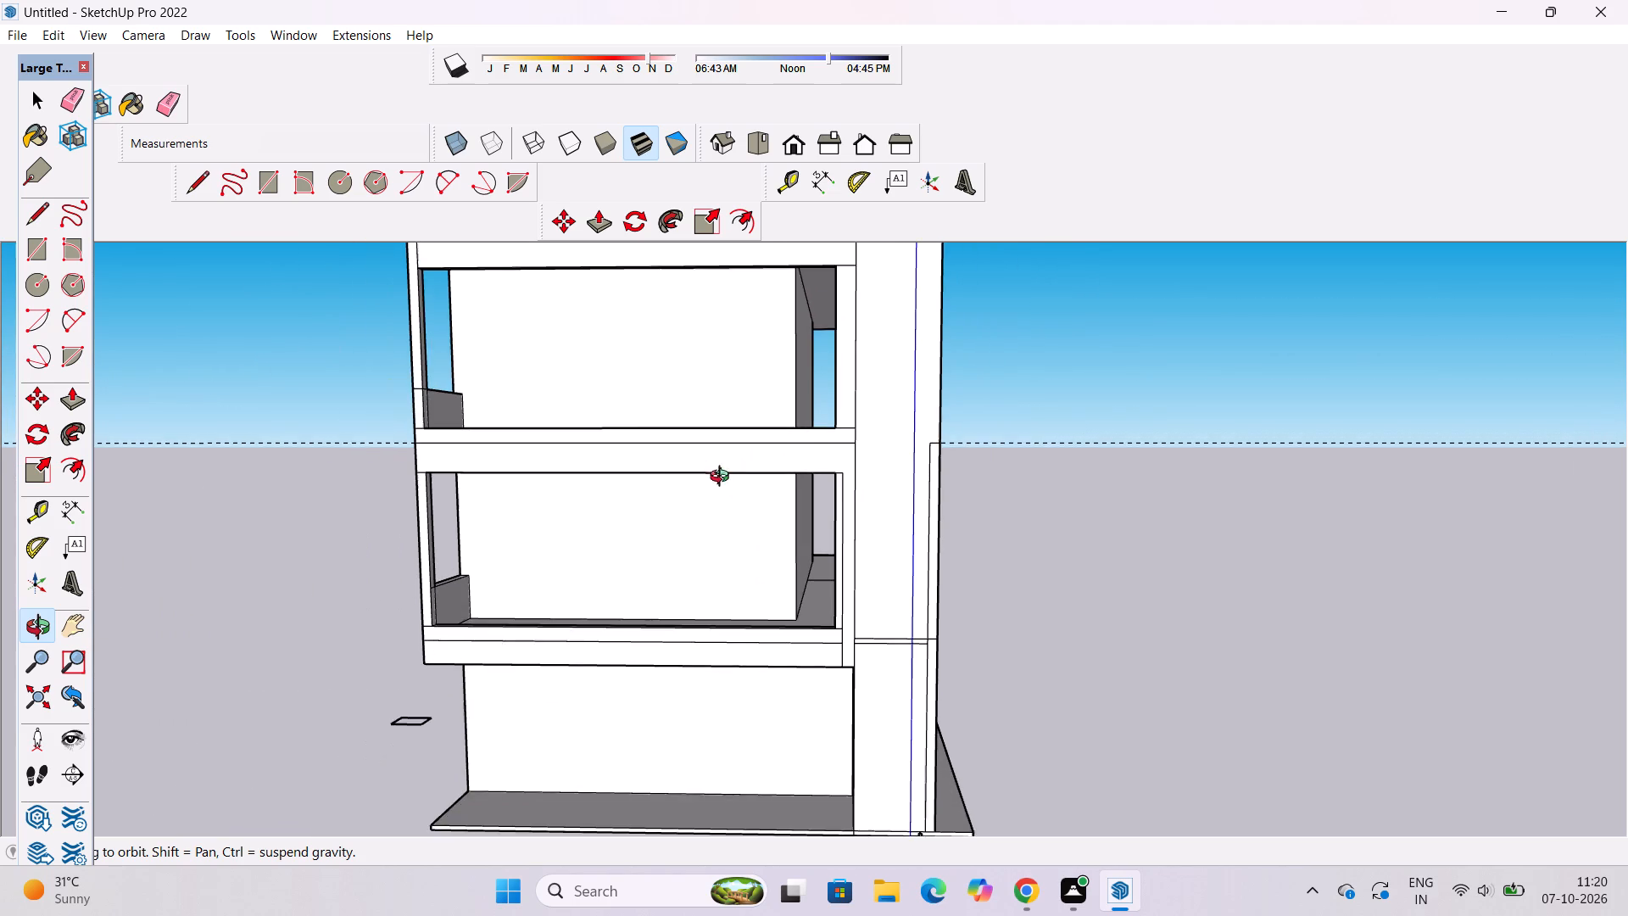
pyautogui.keyDown('shift'); pyautogui.moveTo(723, 478); pyautogui.dragTo(723, 490); pyautogui.keyUp('shift')
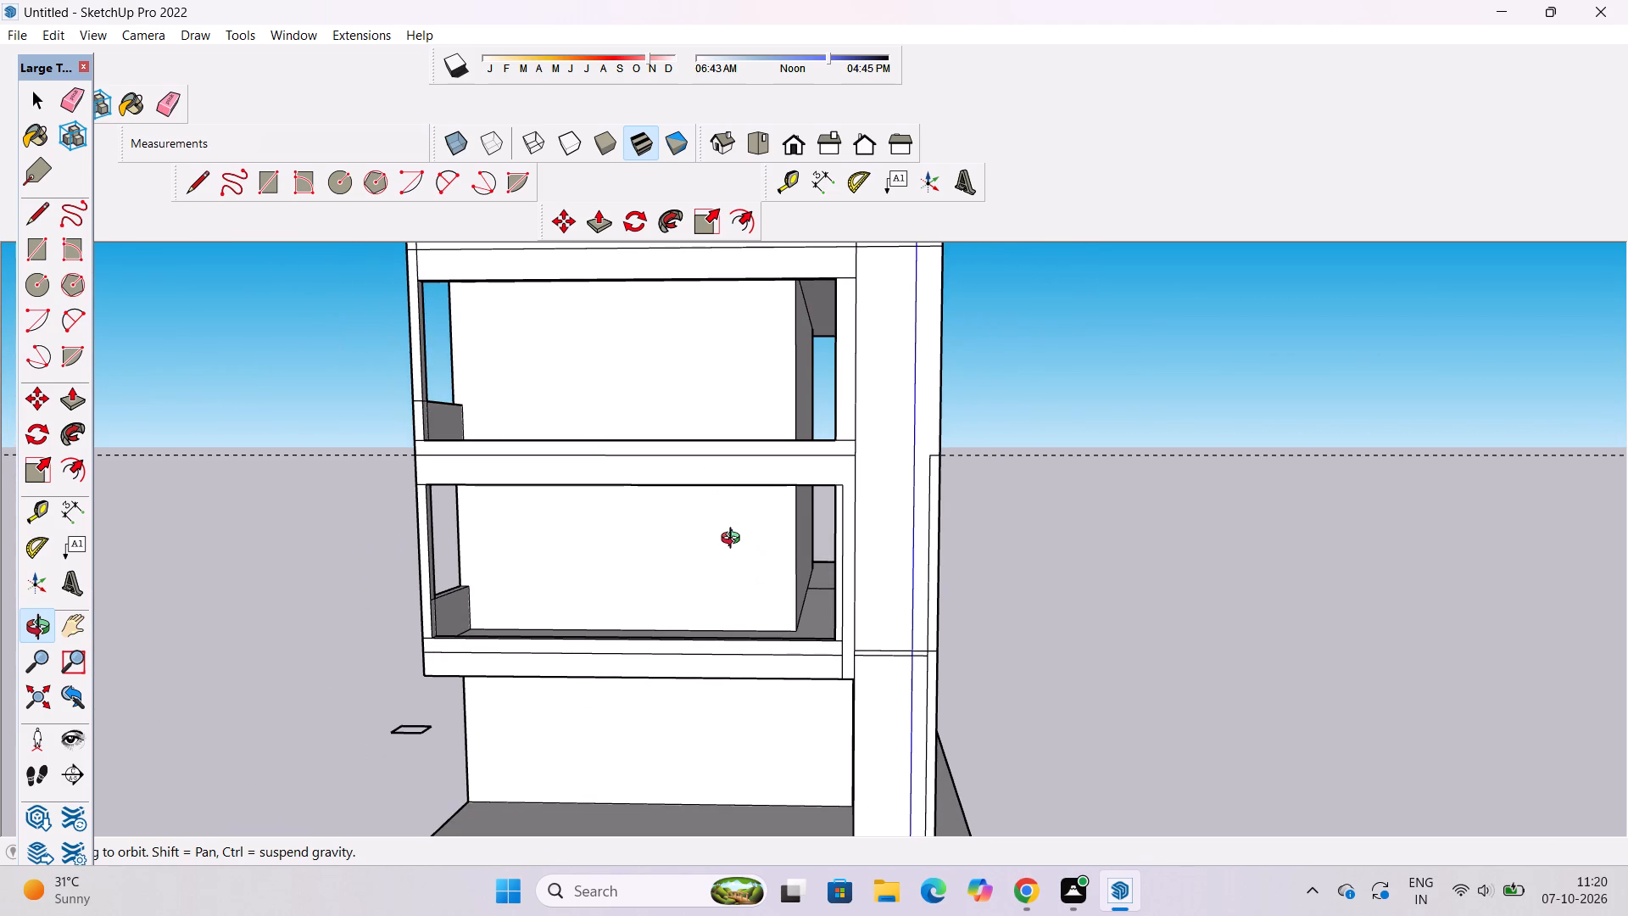
pyautogui.scroll(-2, 734, 540)
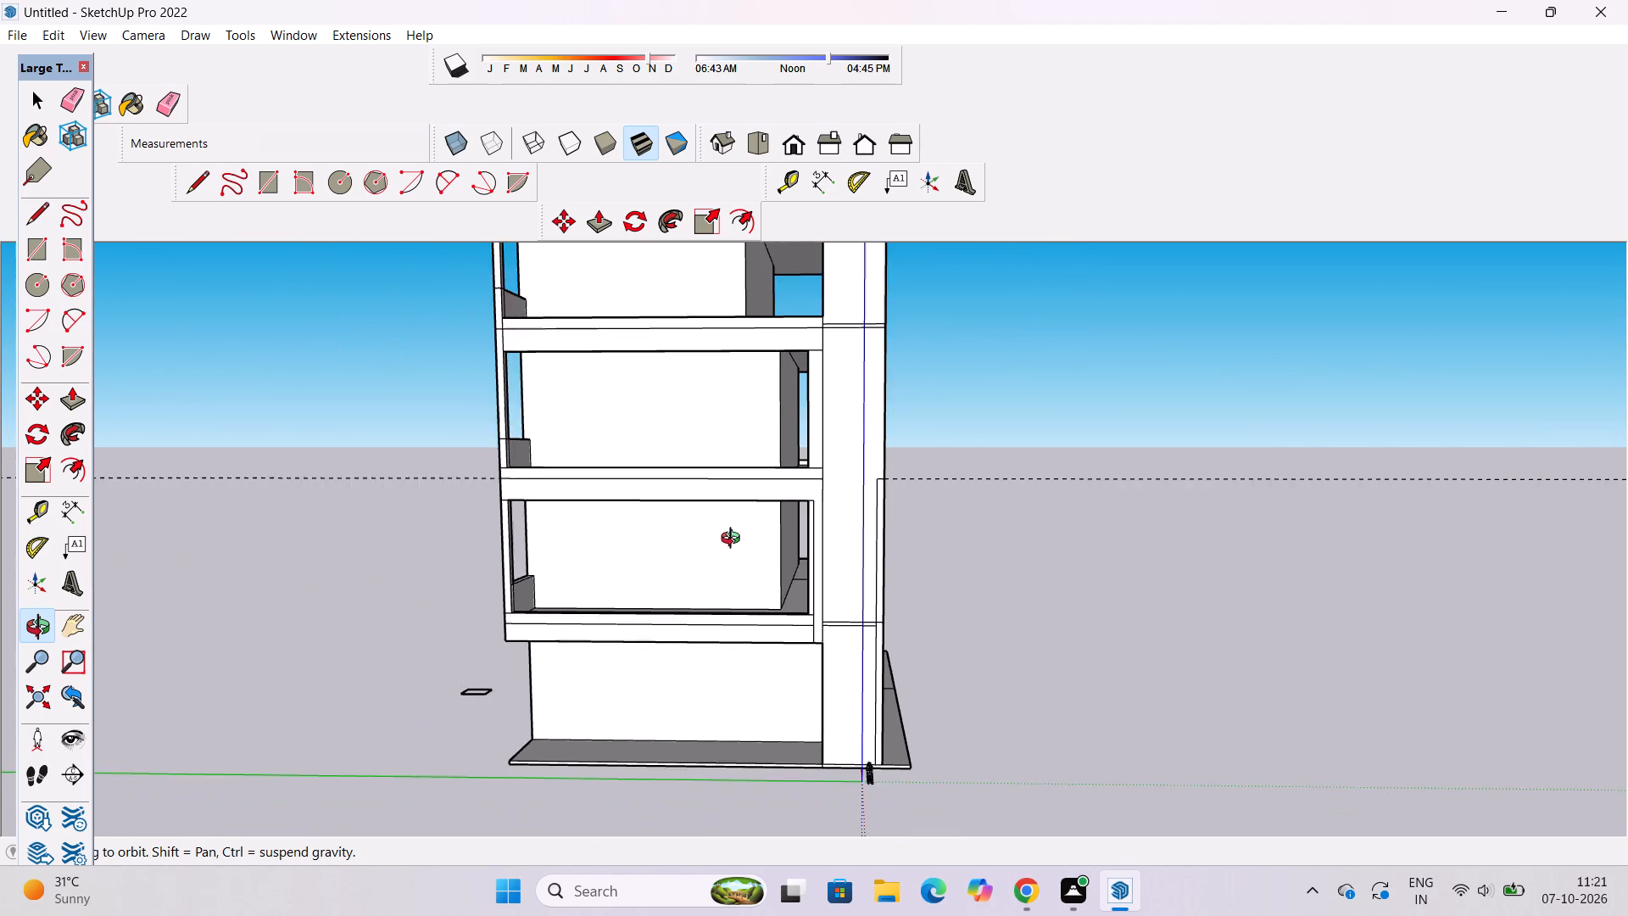
pyautogui.scroll(-2, 734, 540)
pyautogui.moveTo(648, 639); pyautogui.dragTo(838, 666)
pyautogui.scroll(1, 967, 628)
pyautogui.moveTo(894, 651); pyautogui.dragTo(780, 656)
pyautogui.scroll(6, 758, 651)
pyautogui.moveTo(980, 627); pyautogui.dragTo(918, 609)
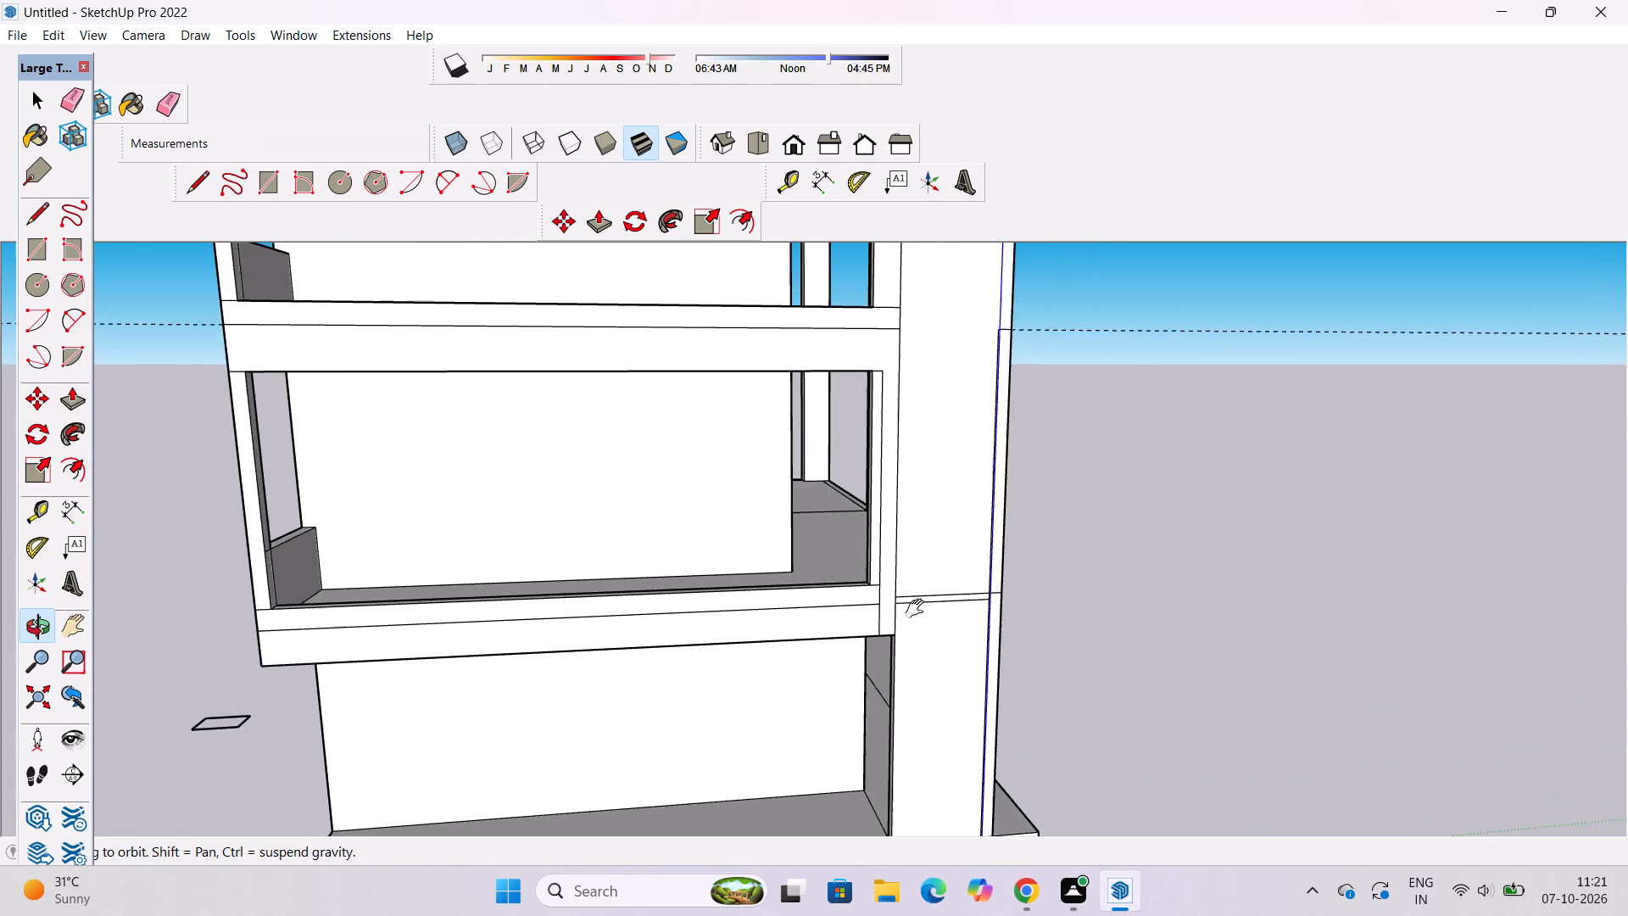
# Draw a vertical line about 8' long from the lowest balcony opening's bottom corner beside the pier to the edge beam's bottom edge.
pyautogui.keyDown('shift'); pyautogui.scroll(11, 890, 599); pyautogui.keyUp('shift')
pyautogui.keyDown('shift'); pyautogui.moveTo(853, 600); pyautogui.dragTo(889, 623); pyautogui.keyUp('shift')
pyautogui.moveTo(889, 623); pyautogui.dragTo(850, 600)
pyautogui.scroll(-3, 850, 600)
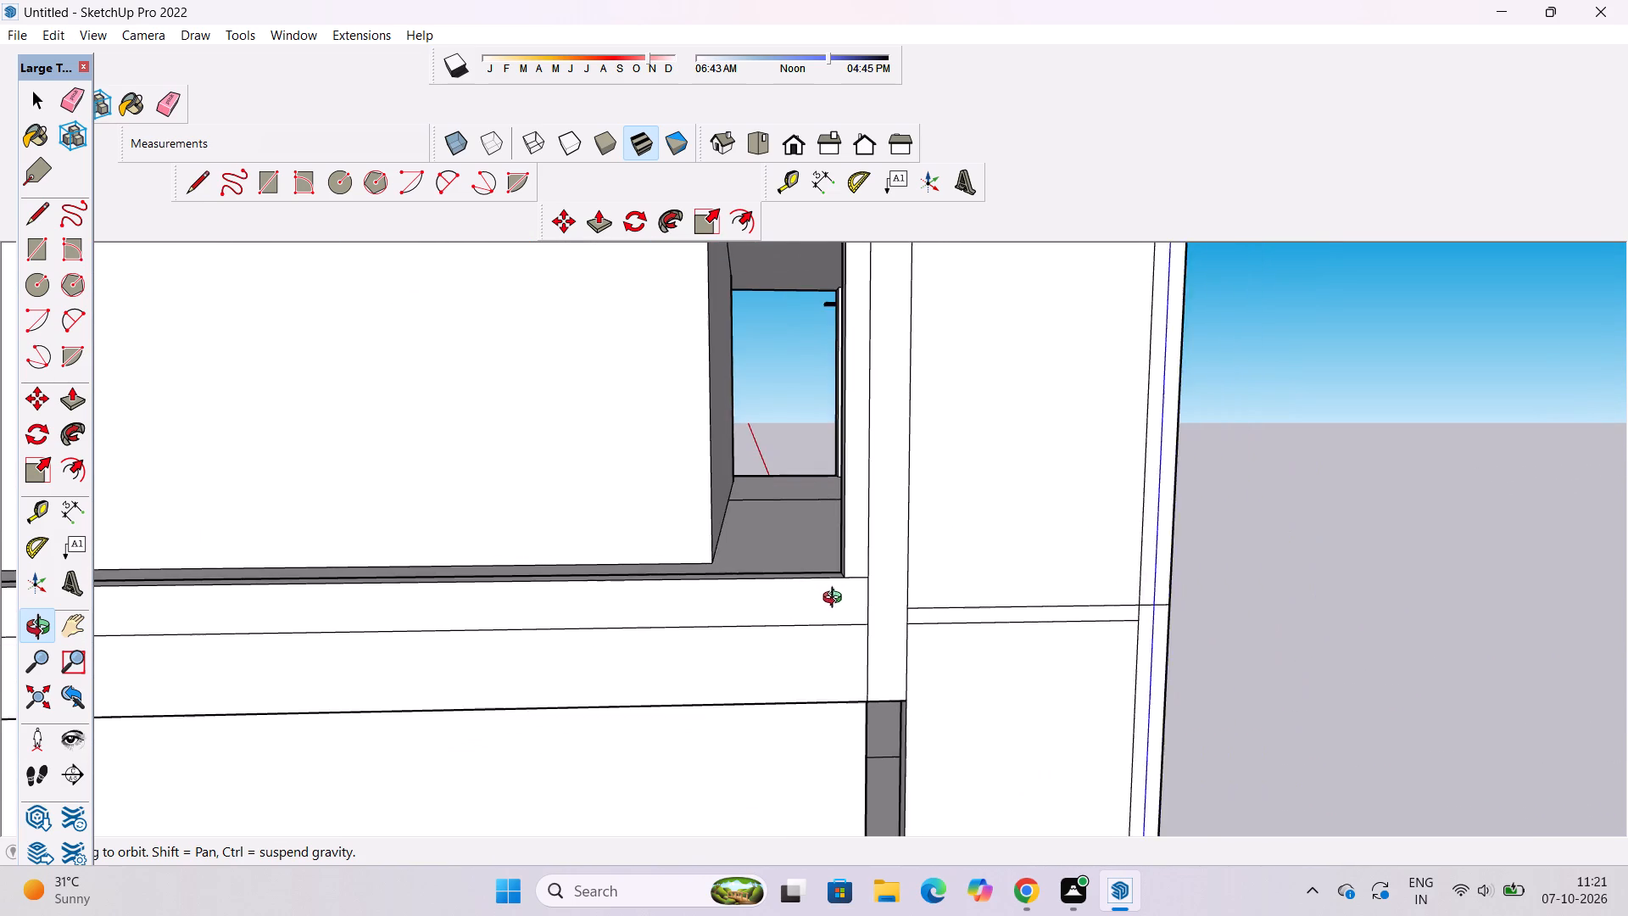
pyautogui.keyDown('shift'); pyautogui.moveTo(835, 602); pyautogui.dragTo(889, 611); pyautogui.keyUp('shift')
pyautogui.moveTo(889, 611); pyautogui.dragTo(871, 608)
pyautogui.press('l')
pyautogui.scroll(1, 874, 603)
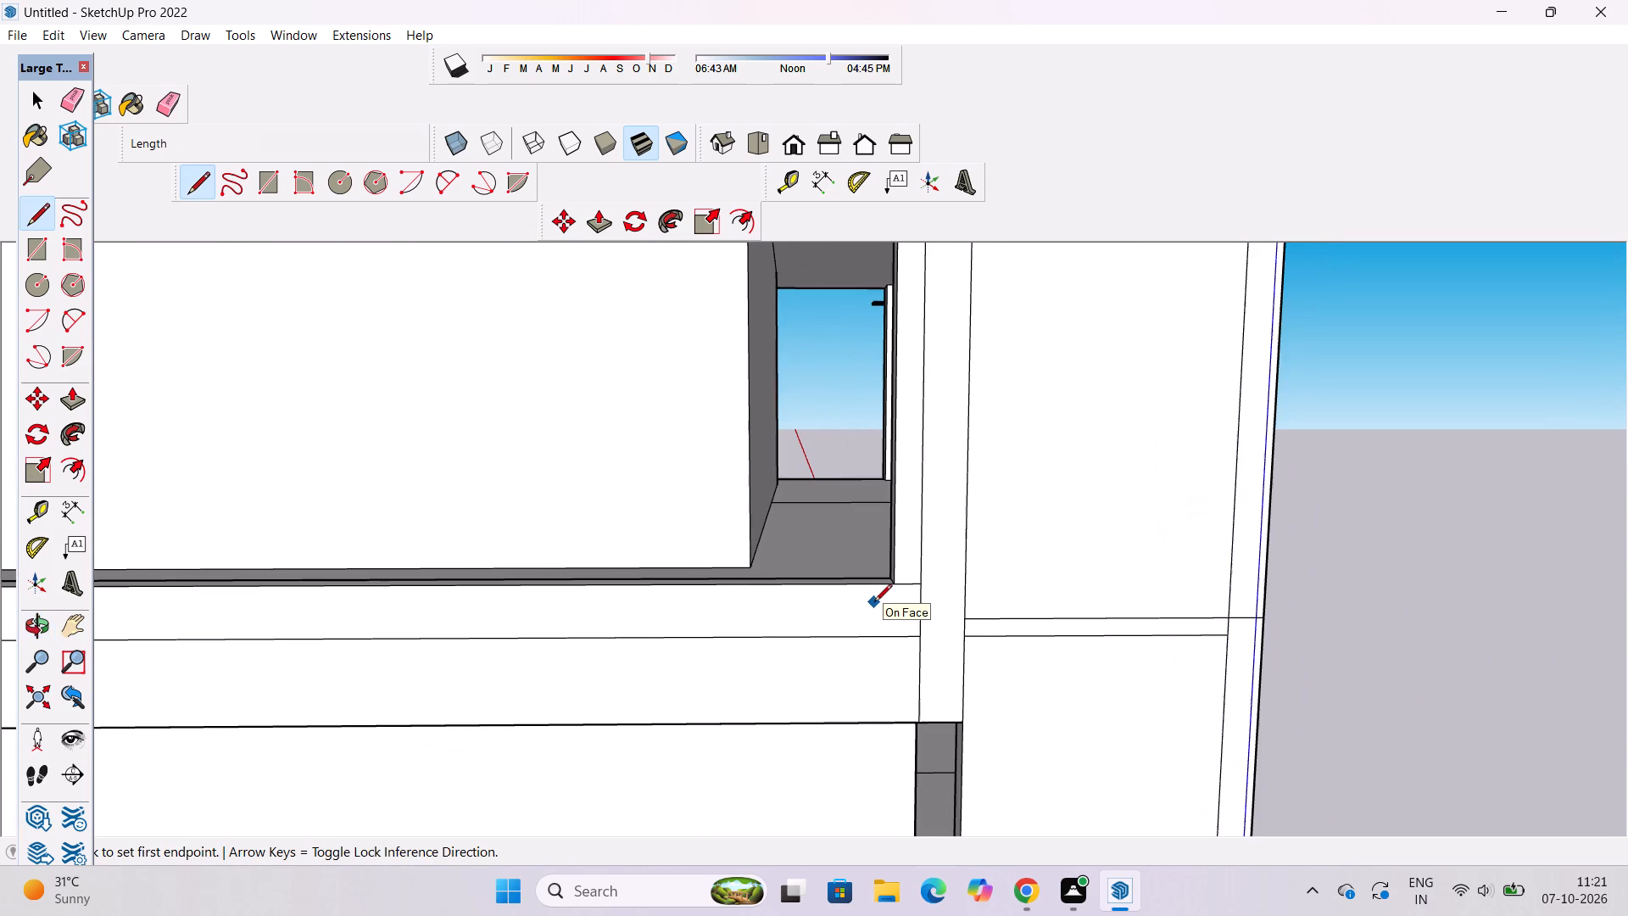
pyautogui.scroll(5, 907, 584)
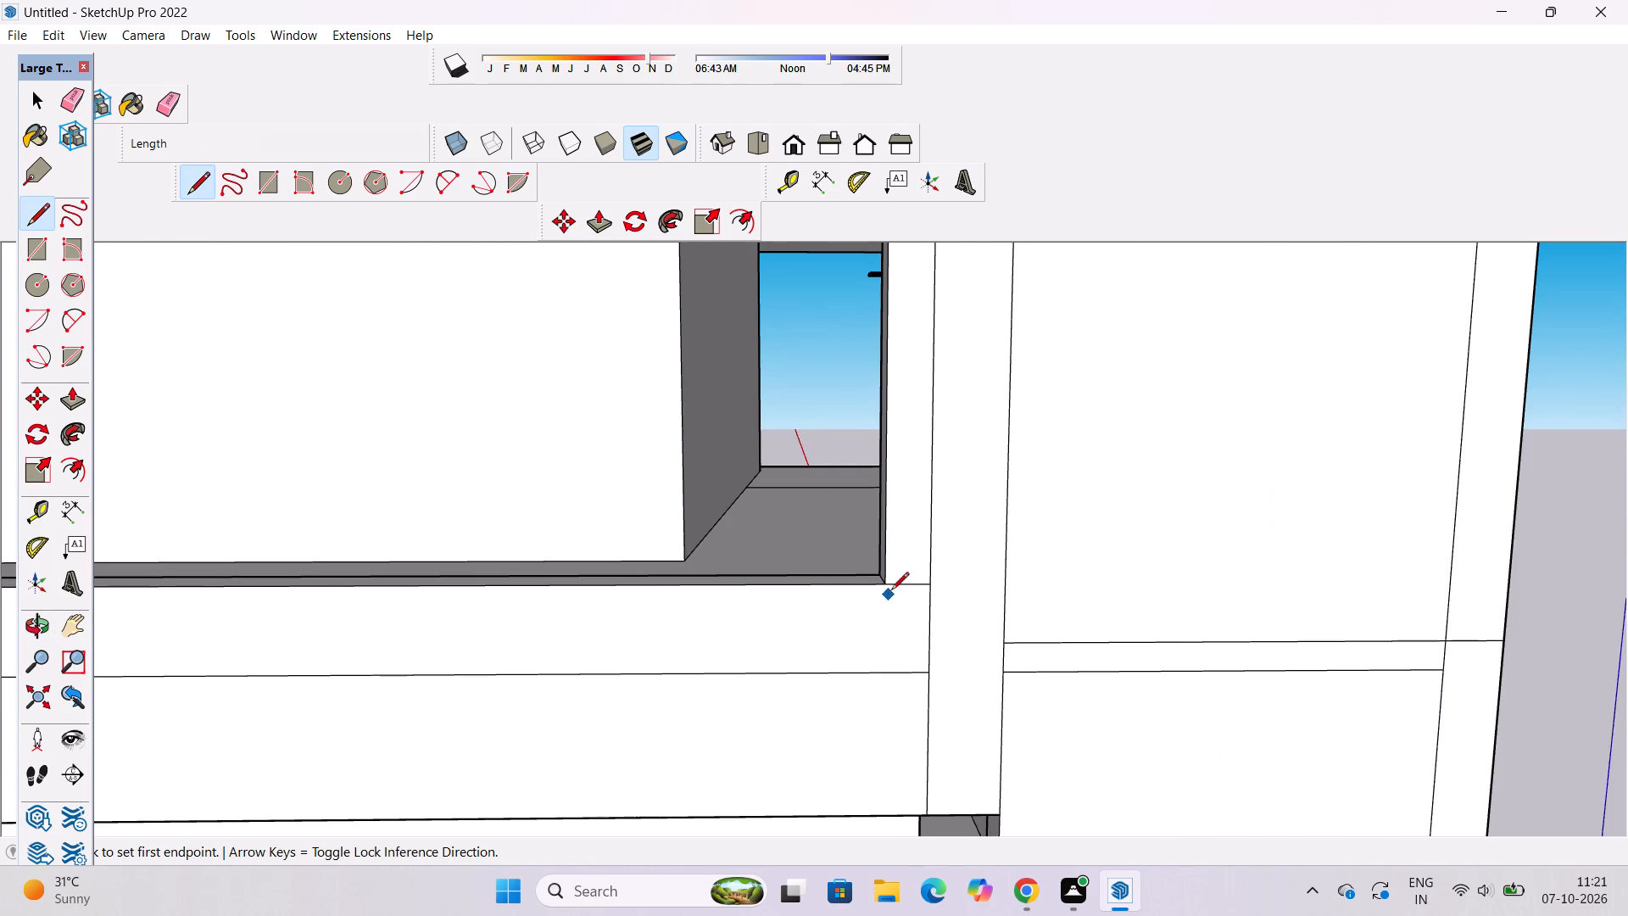
pyautogui.click(883, 588)
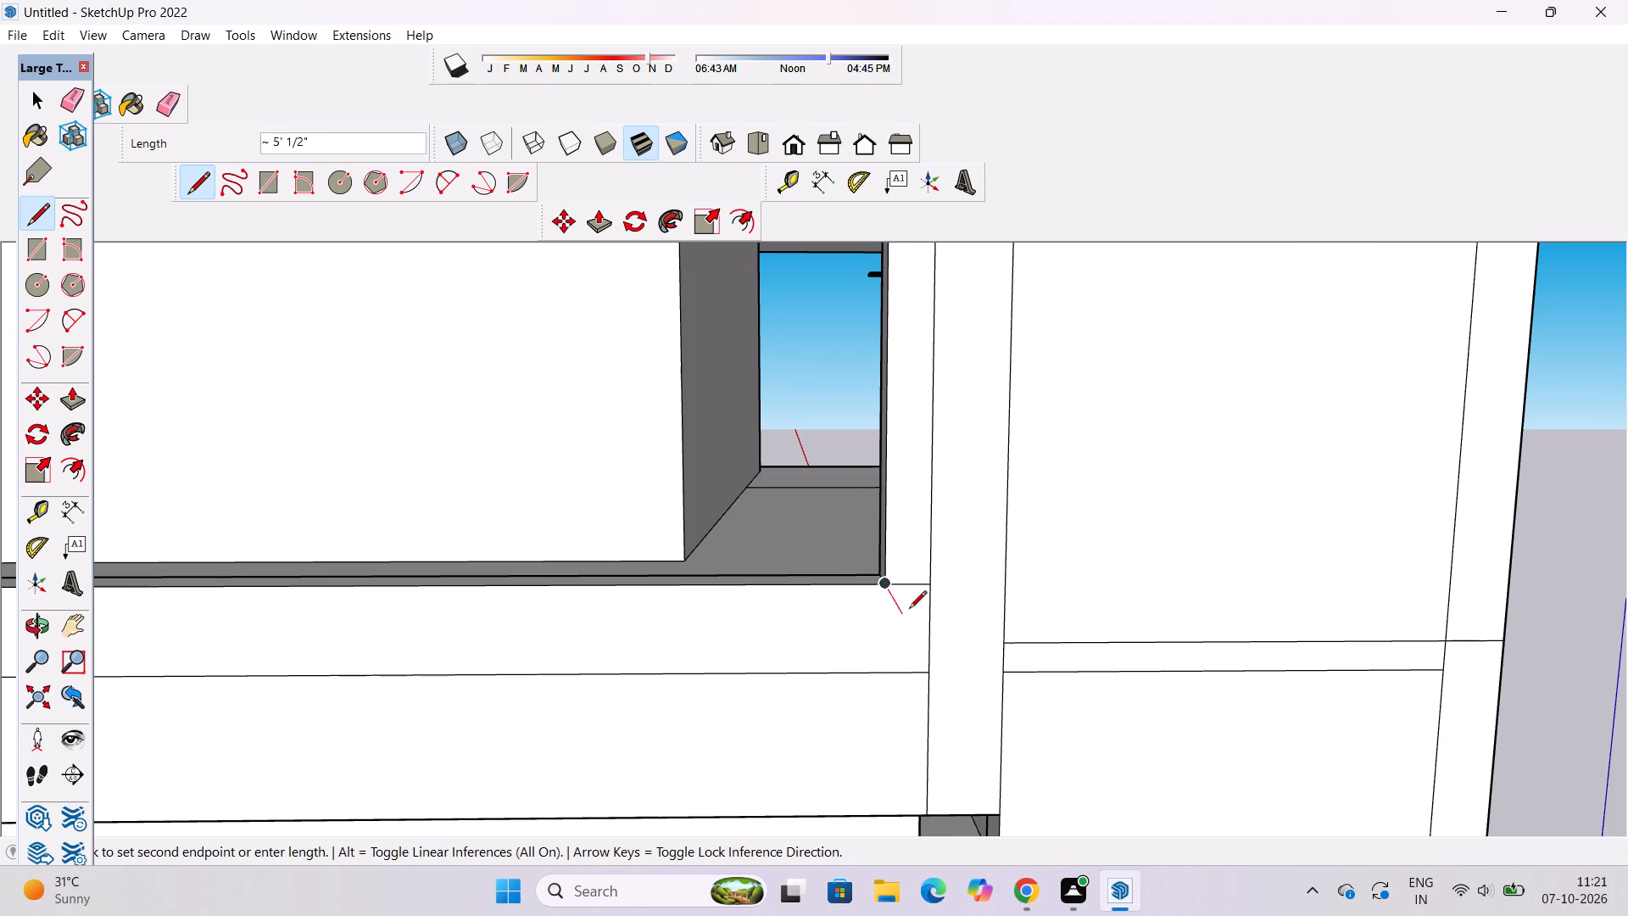
pyautogui.scroll(-4, 909, 610)
pyautogui.click(889, 757)
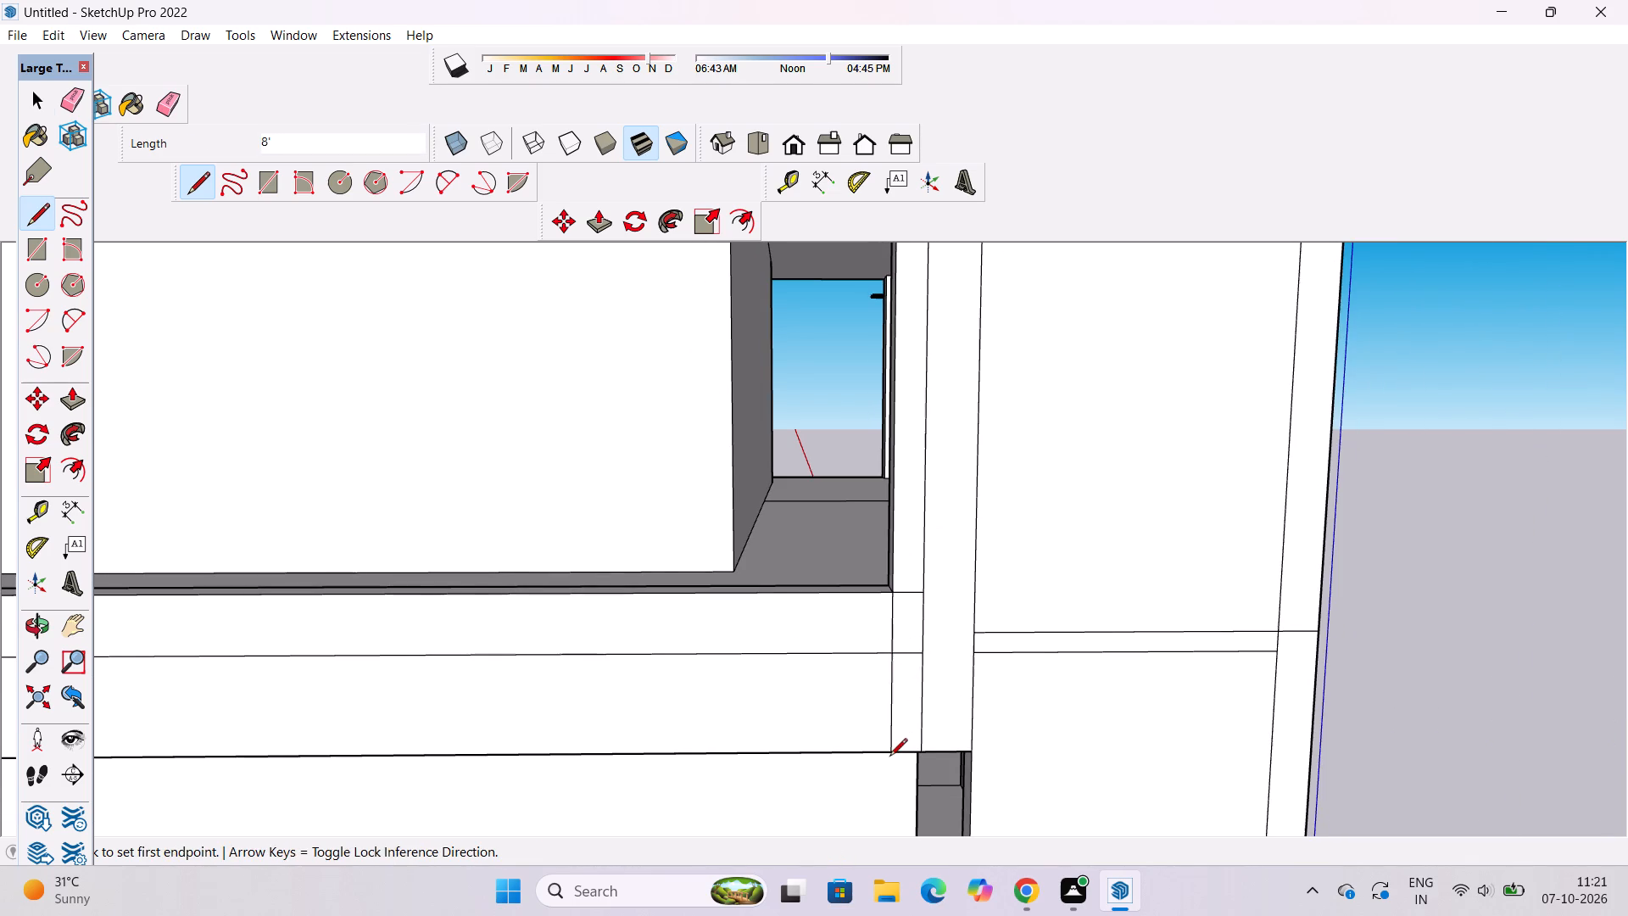
pyautogui.press('space')
# Erase the two short horizontal lines between the newly drawn vertical line and the older parallel one at the lowest balcony's edge beam.
pyautogui.press('e')
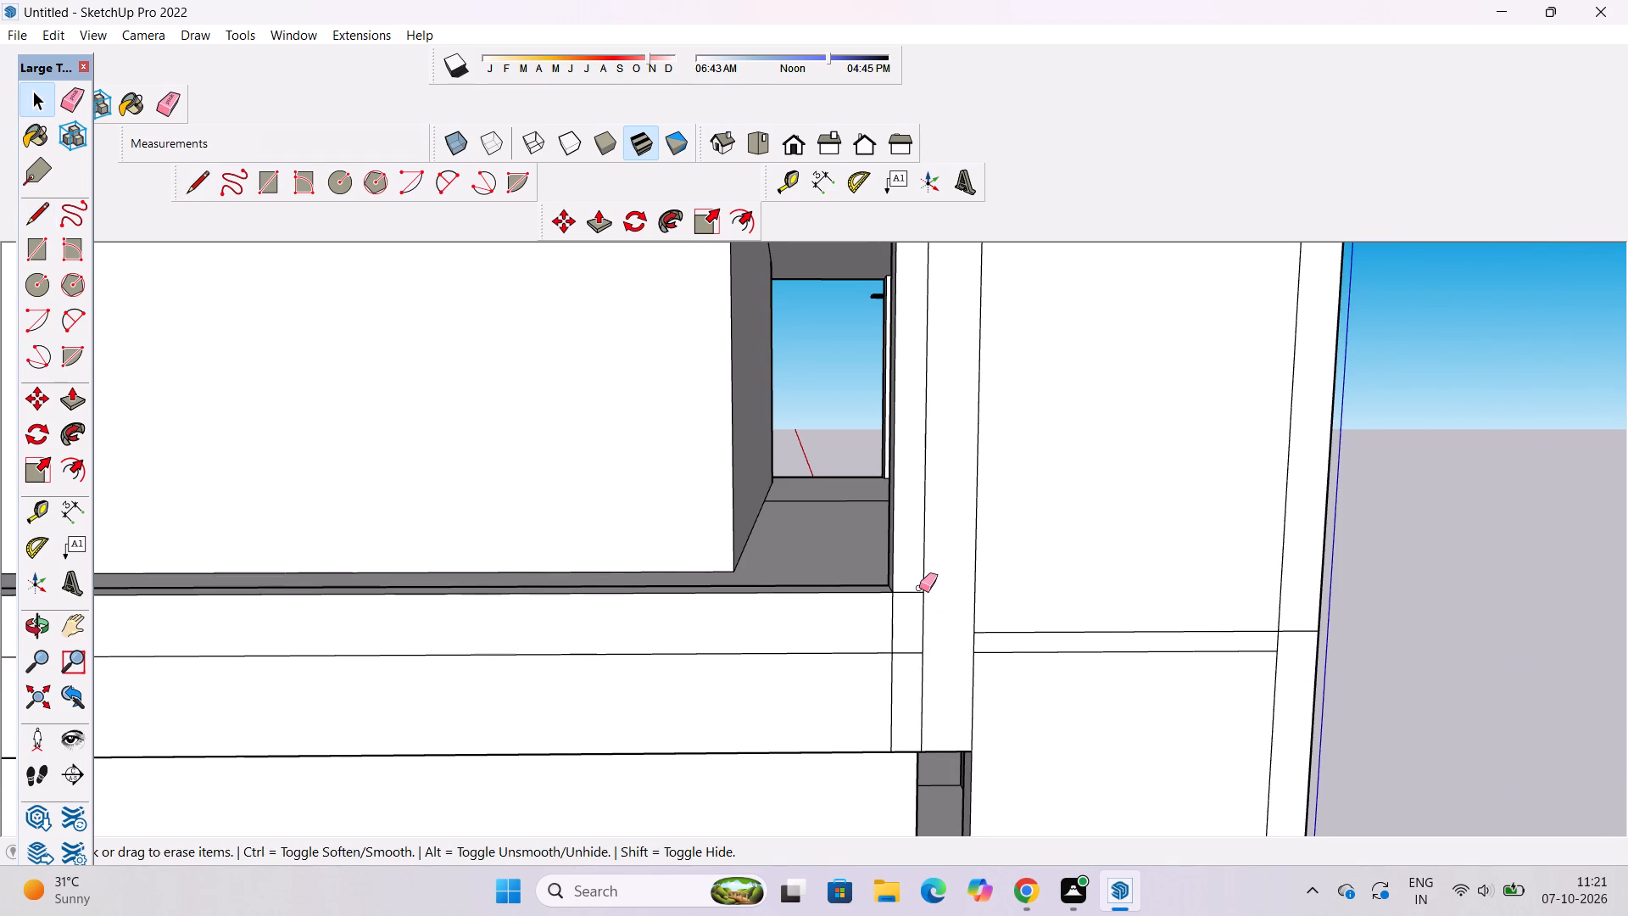
pyautogui.scroll(-1, 899, 644)
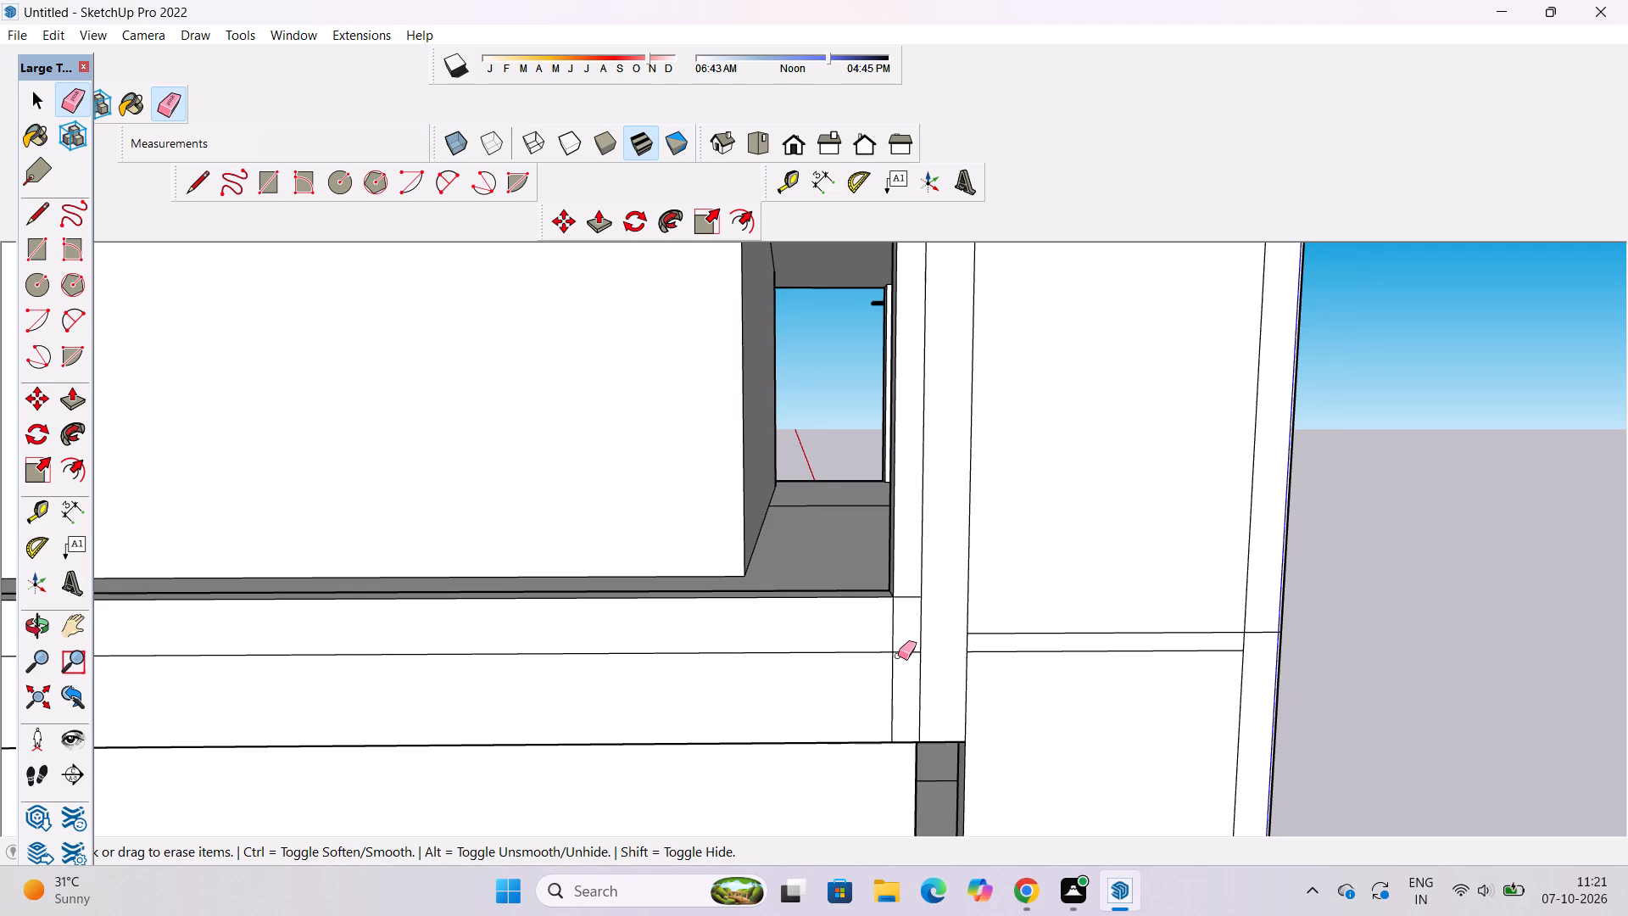
pyautogui.scroll(-2, 898, 656)
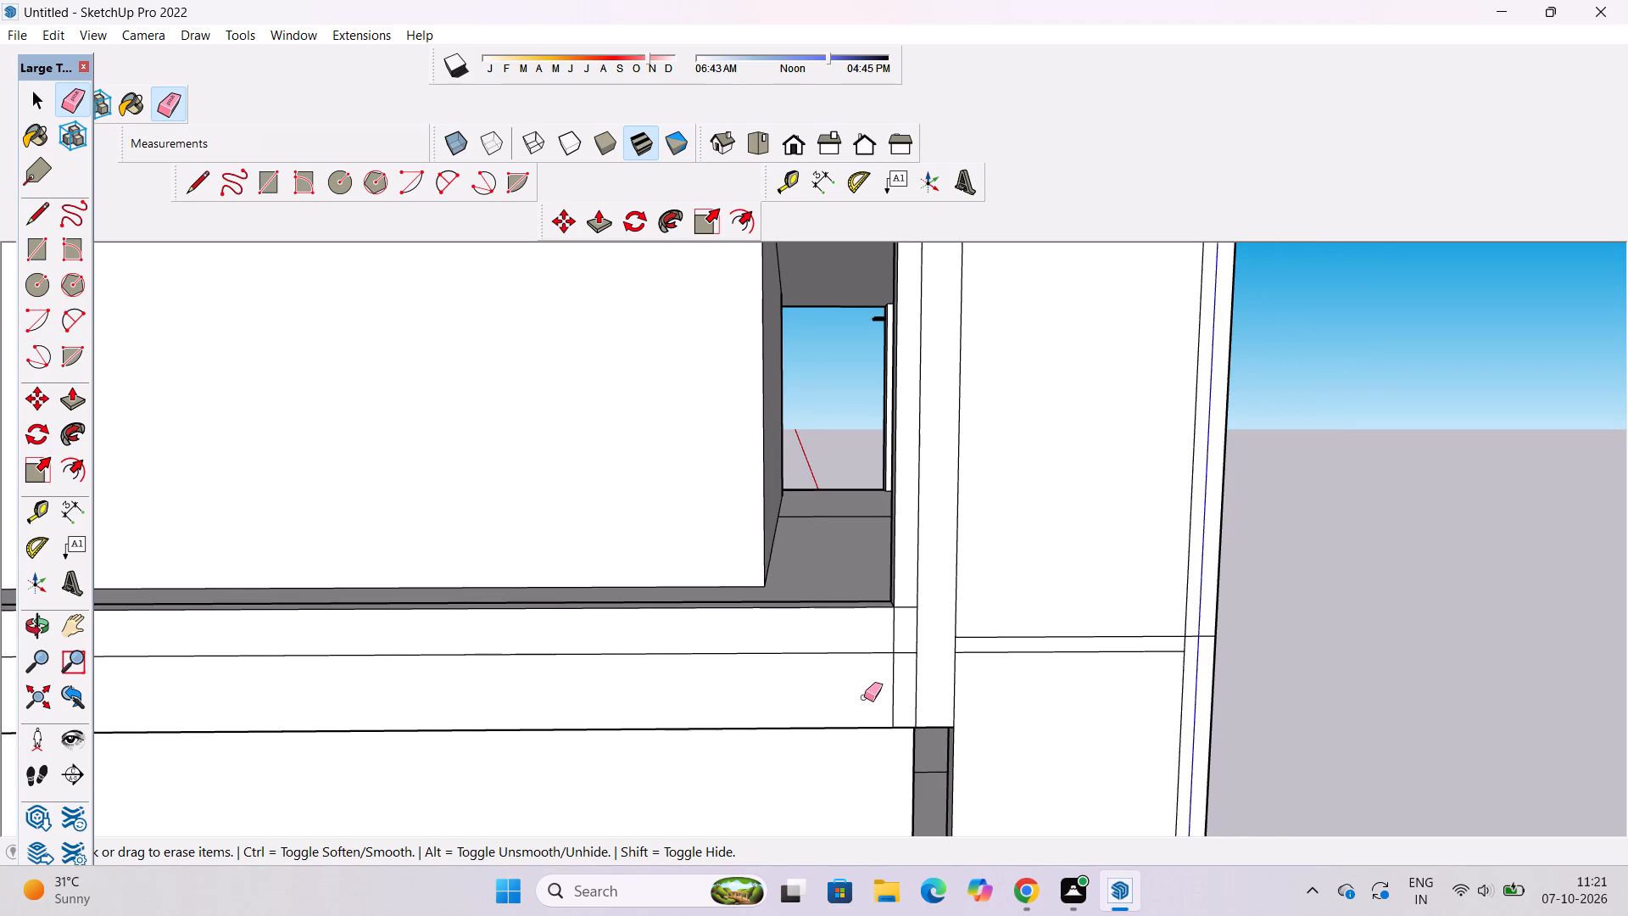
pyautogui.scroll(-3, 863, 700)
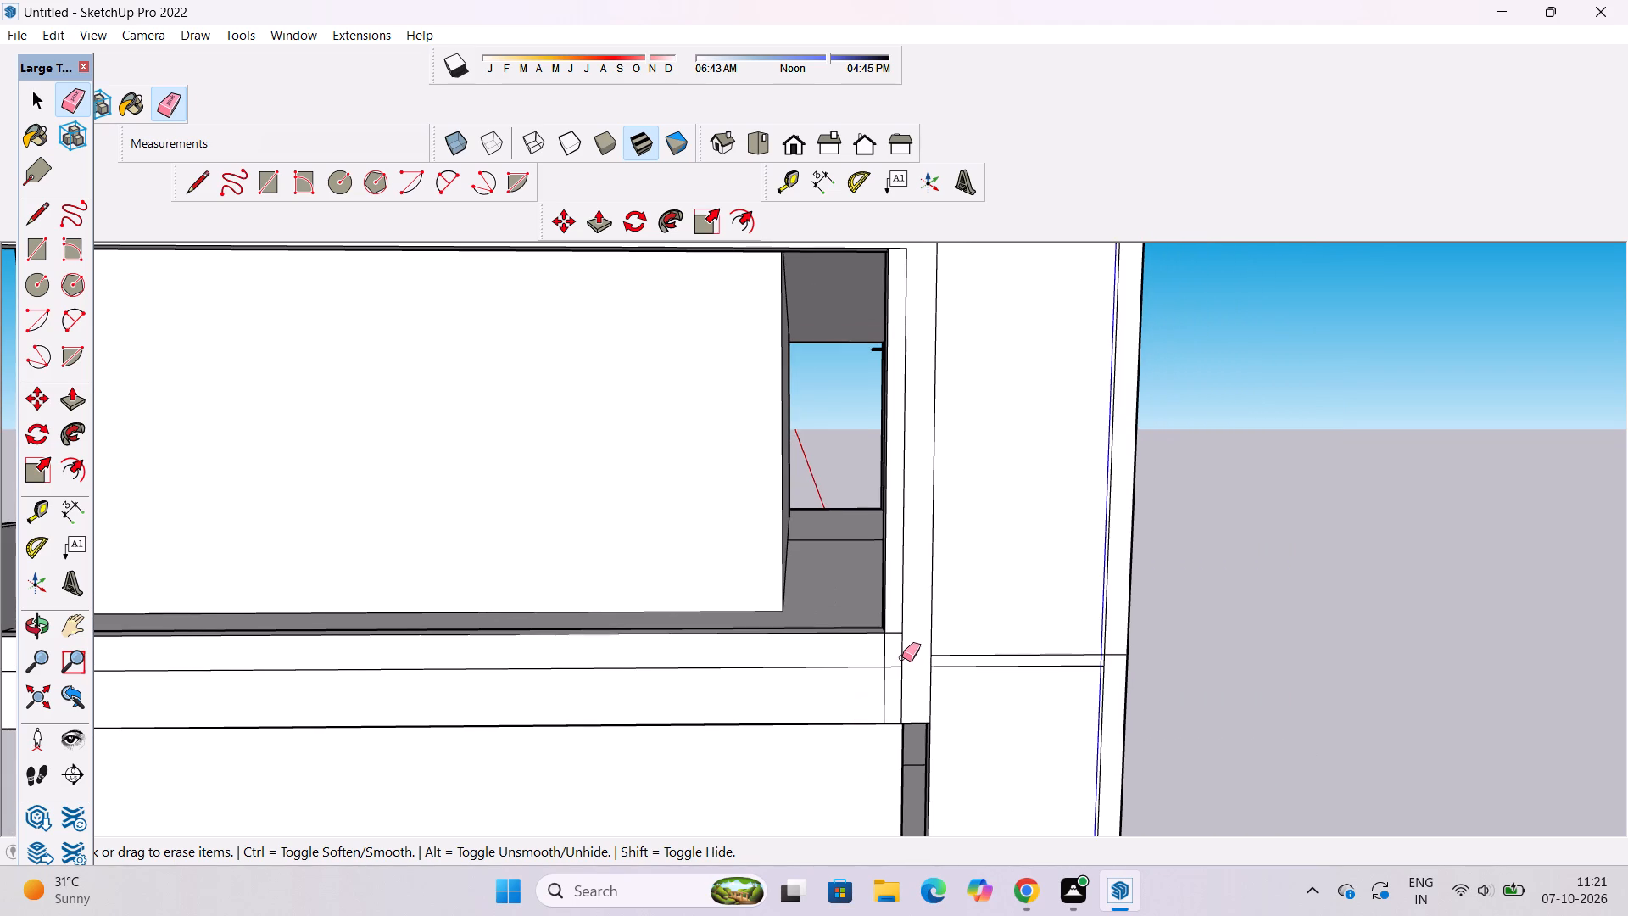
pyautogui.scroll(6, 902, 657)
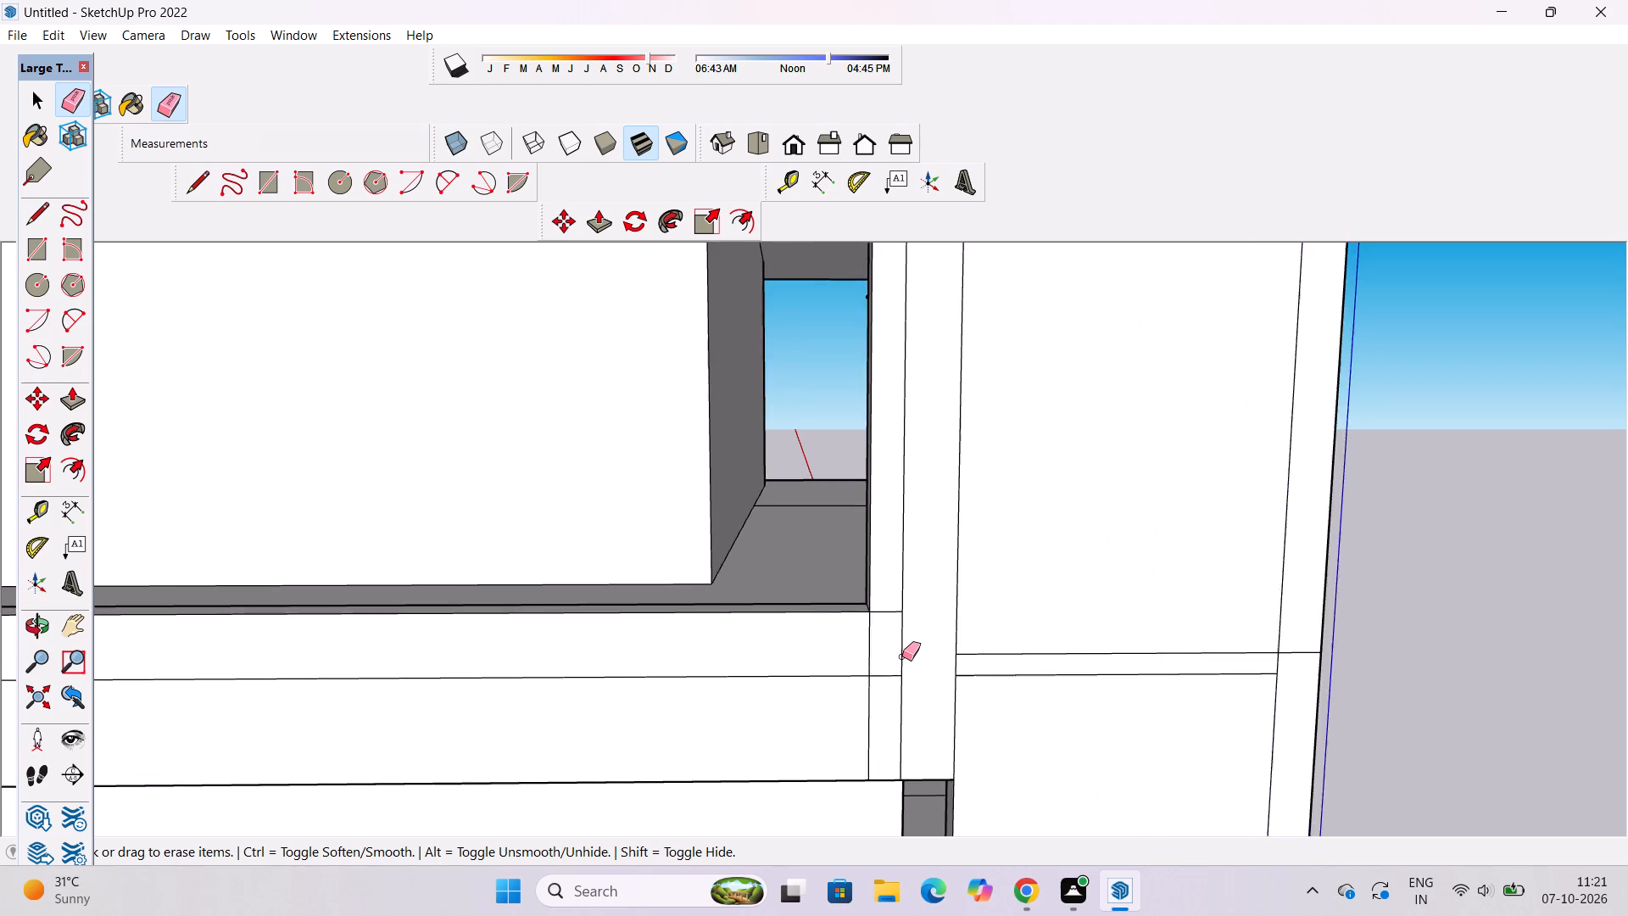
pyautogui.scroll(-11, 898, 659)
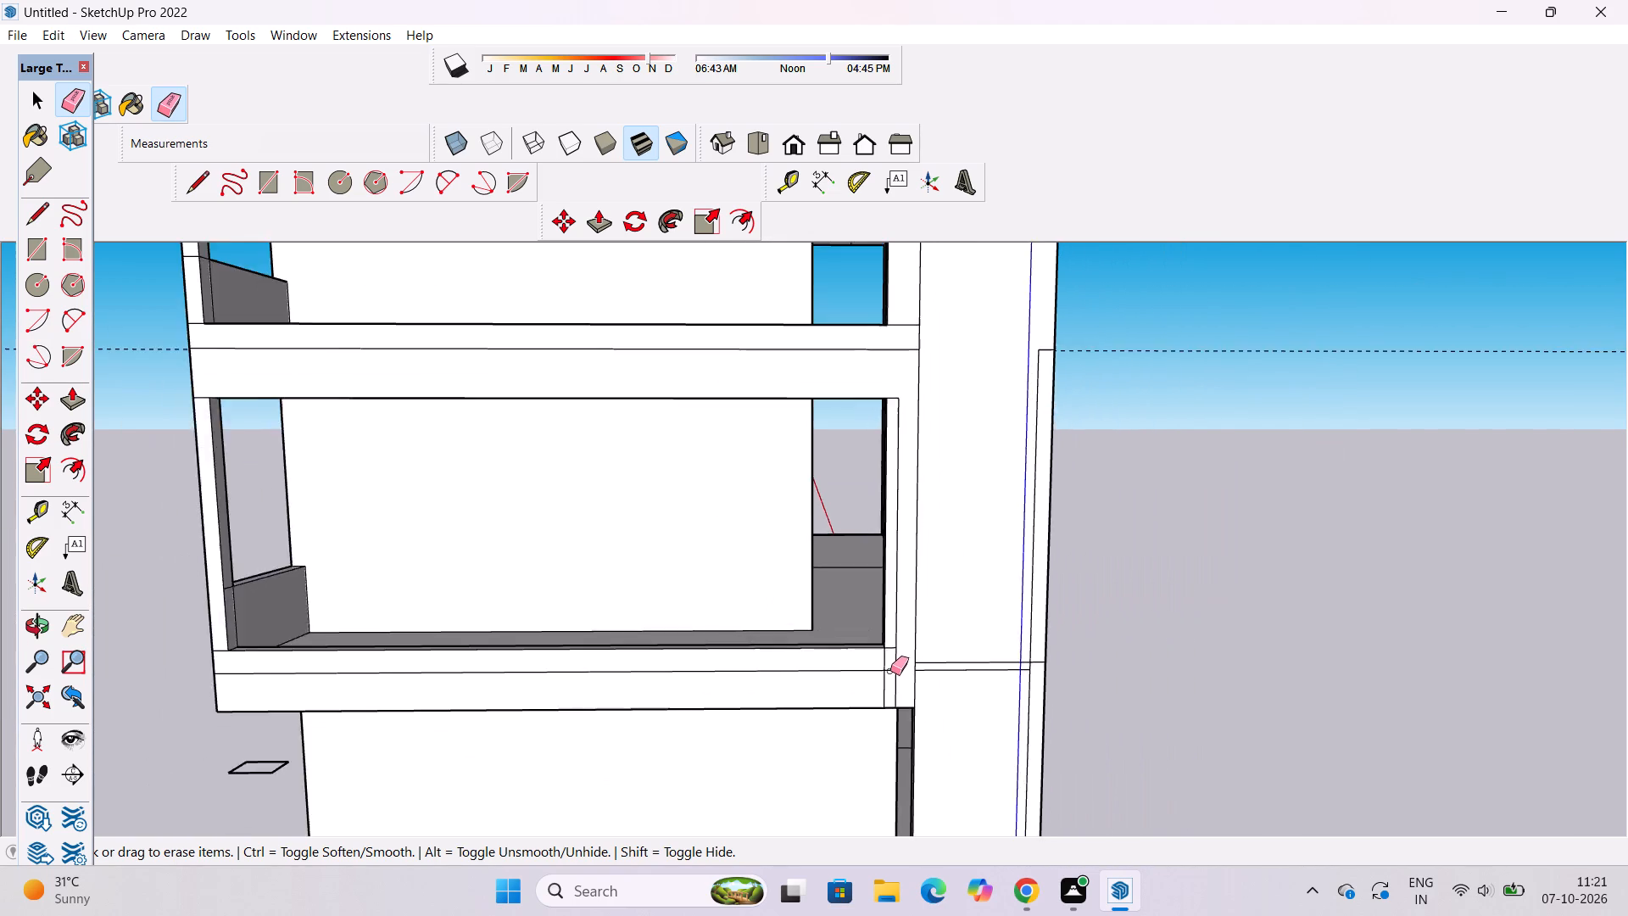
pyautogui.scroll(-4, 890, 671)
pyautogui.scroll(-1, 834, 592)
pyautogui.scroll(2, 856, 640)
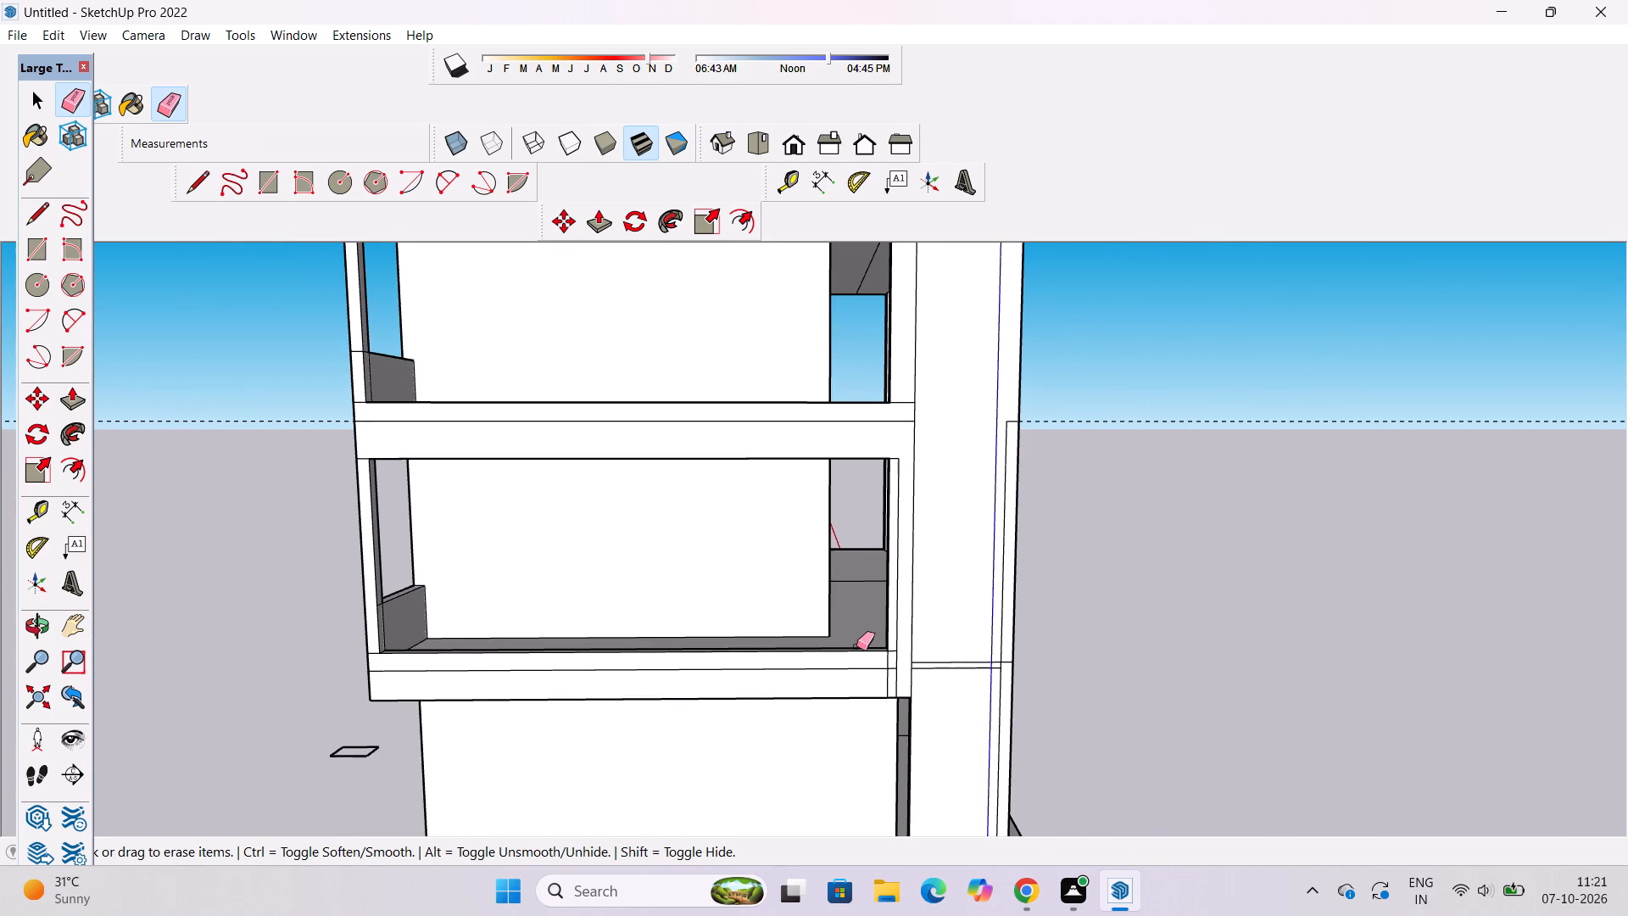
pyautogui.scroll(-1, 852, 678)
pyautogui.scroll(1, 850, 684)
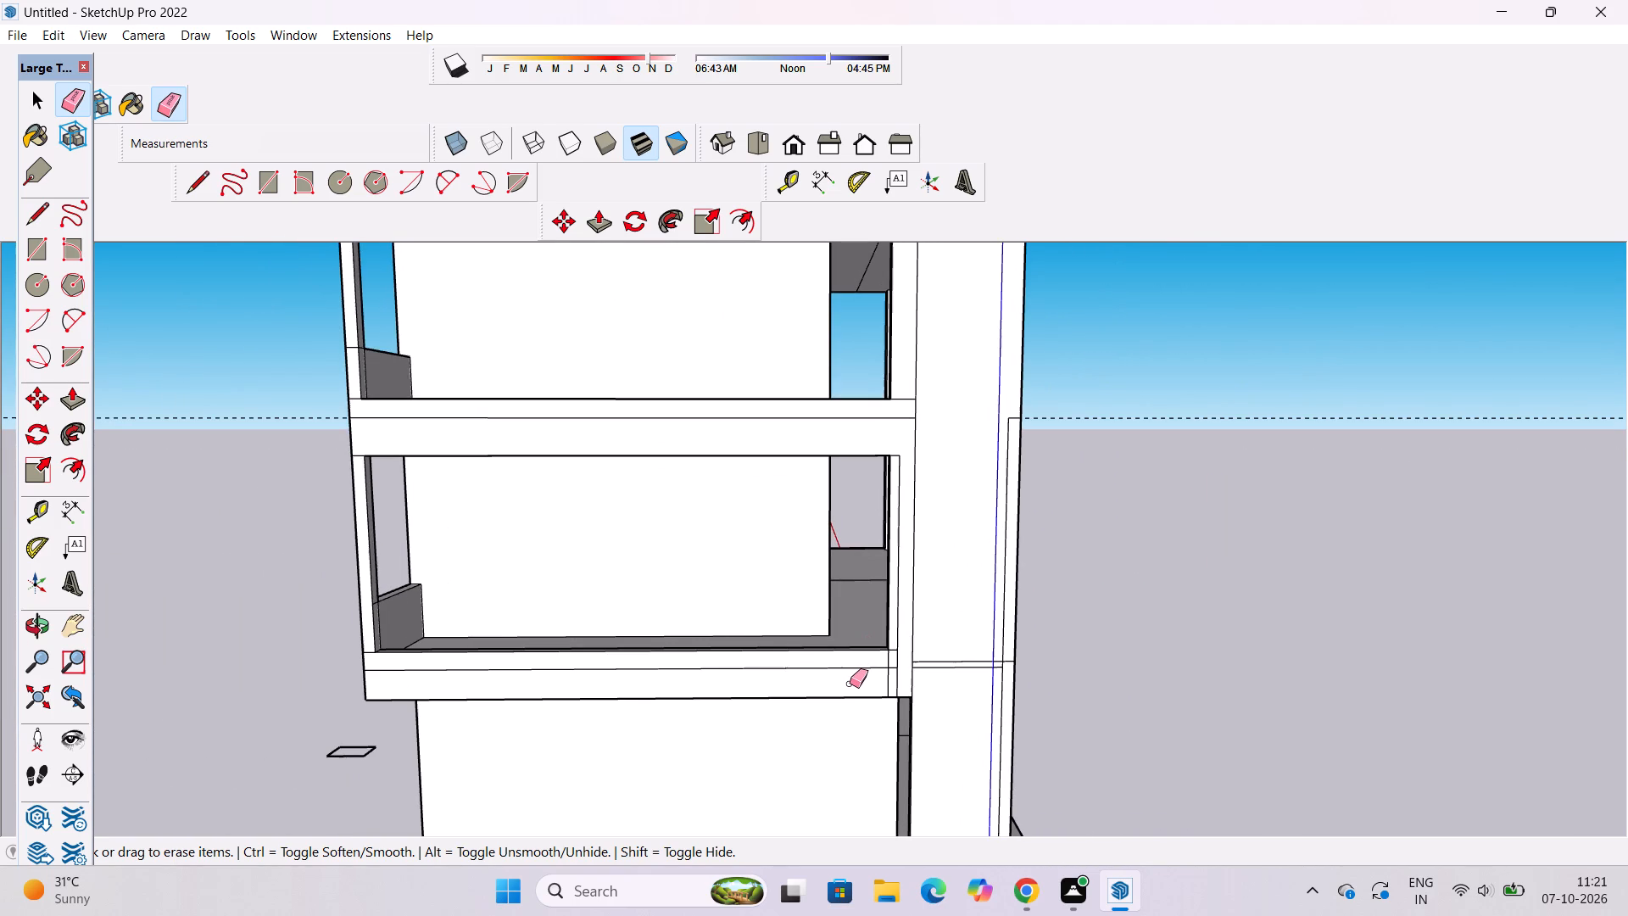
pyautogui.scroll(-1, 845, 693)
pyautogui.scroll(3, 837, 700)
pyautogui.scroll(-2, 891, 655)
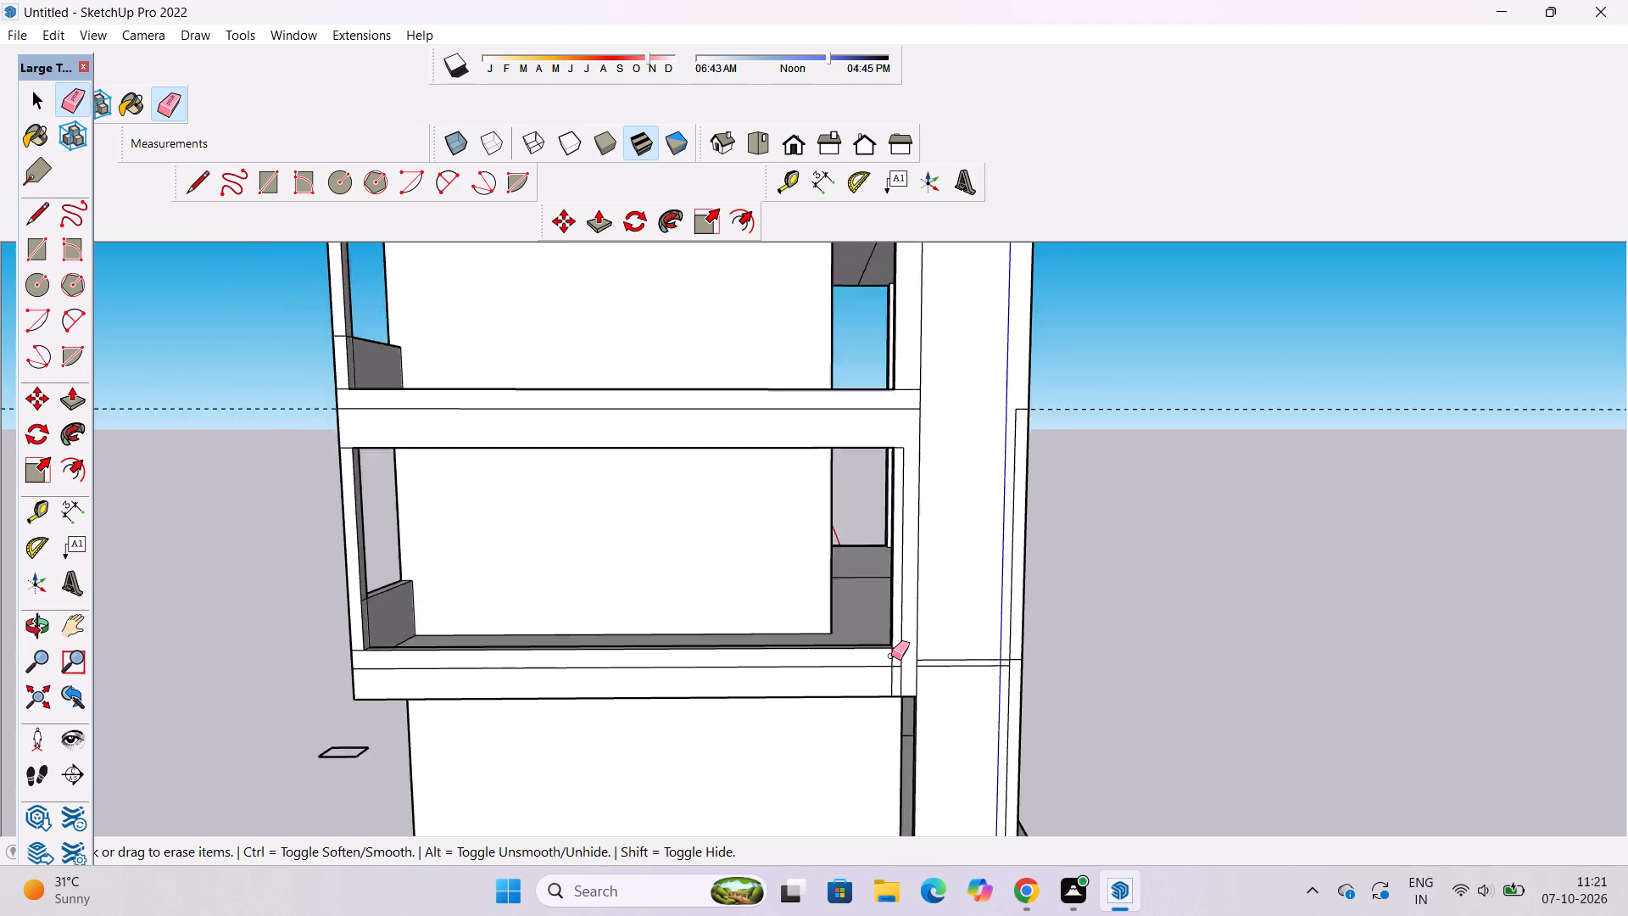
pyautogui.scroll(-3, 891, 656)
pyautogui.scroll(13, 891, 656)
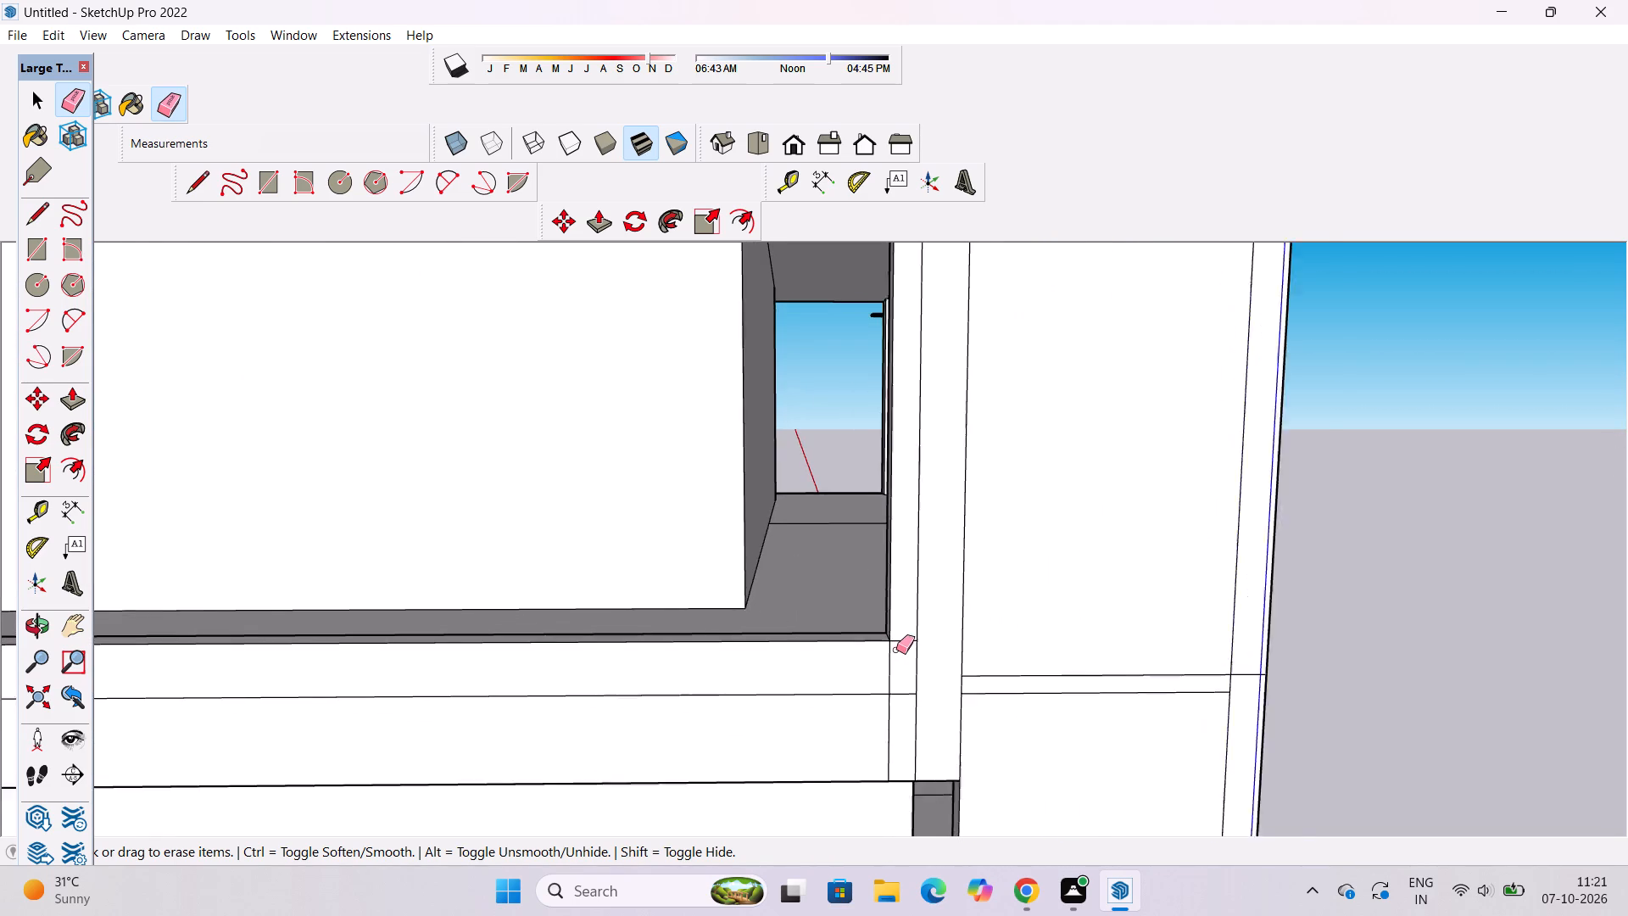
pyautogui.scroll(1, 896, 650)
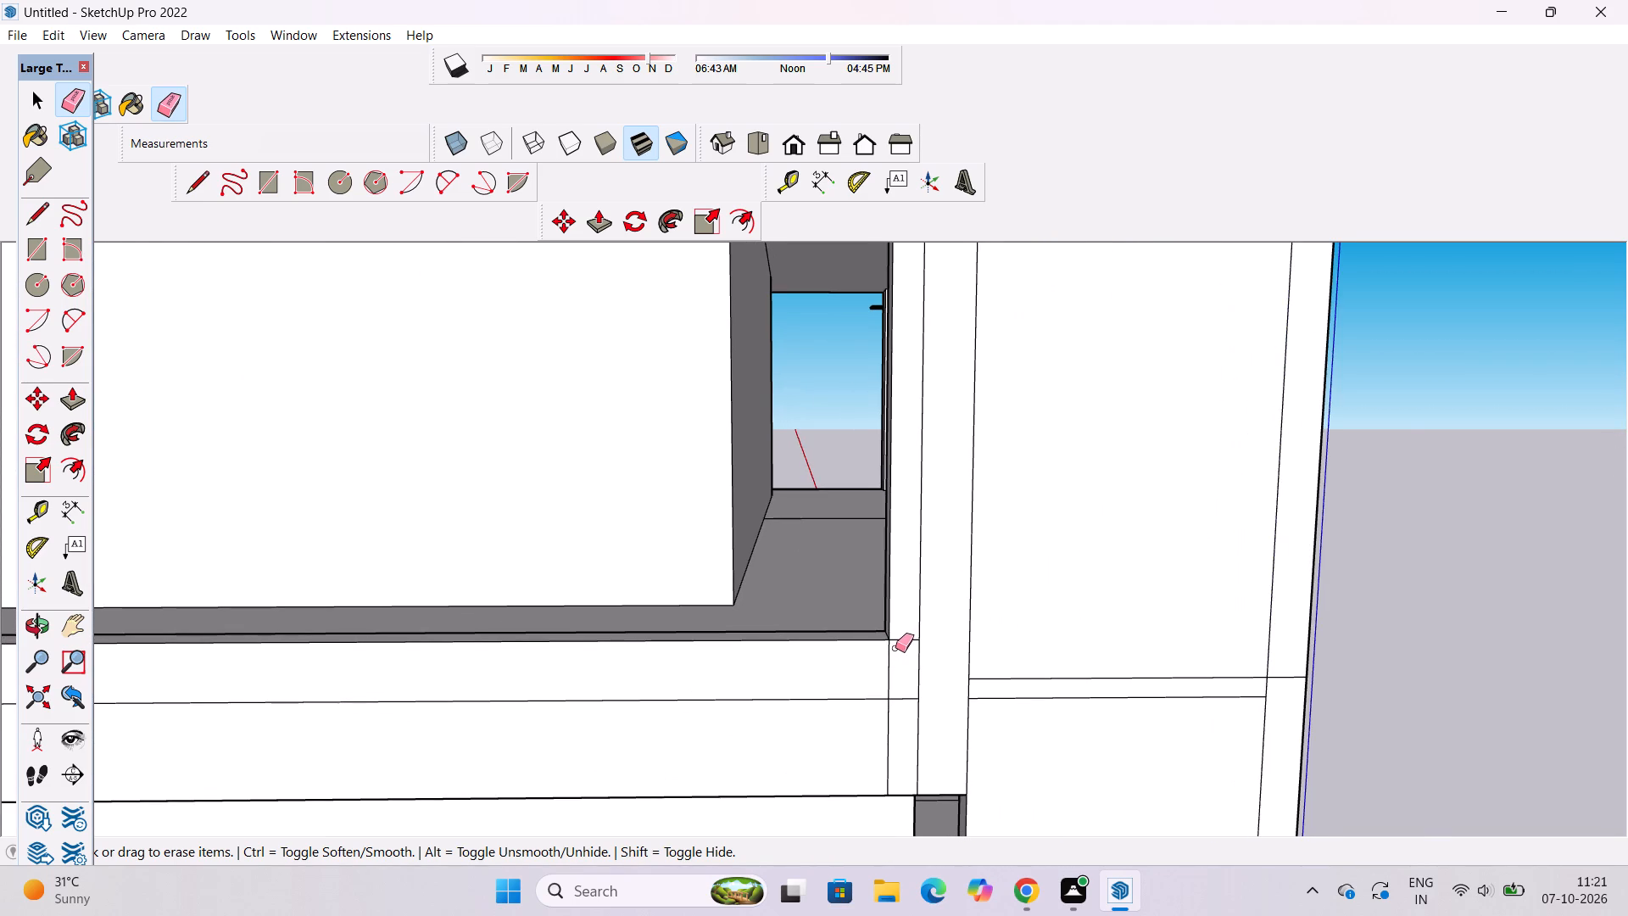
pyautogui.scroll(-1, 895, 649)
pyautogui.scroll(8, 935, 651)
pyautogui.moveTo(883, 614); pyautogui.dragTo(886, 764)
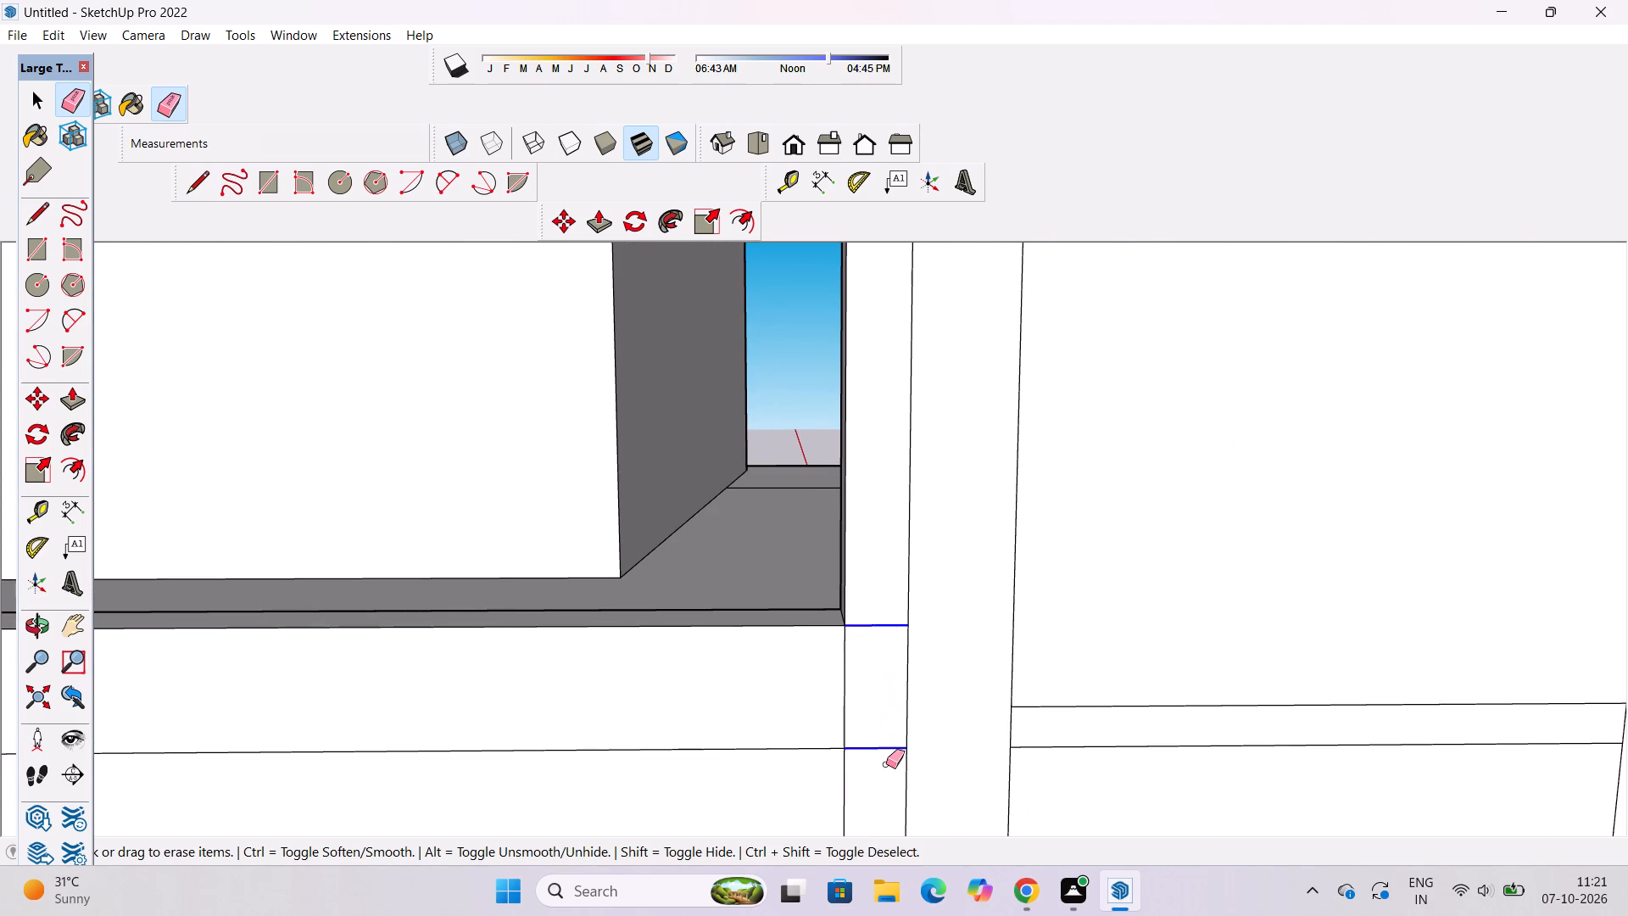
pyautogui.moveTo(886, 764); pyautogui.dragTo(885, 765)
# Erase the older vertical line beside the lowest balcony opening, along with the short stub at the opening's top corner.
pyautogui.scroll(-15, 839, 655)
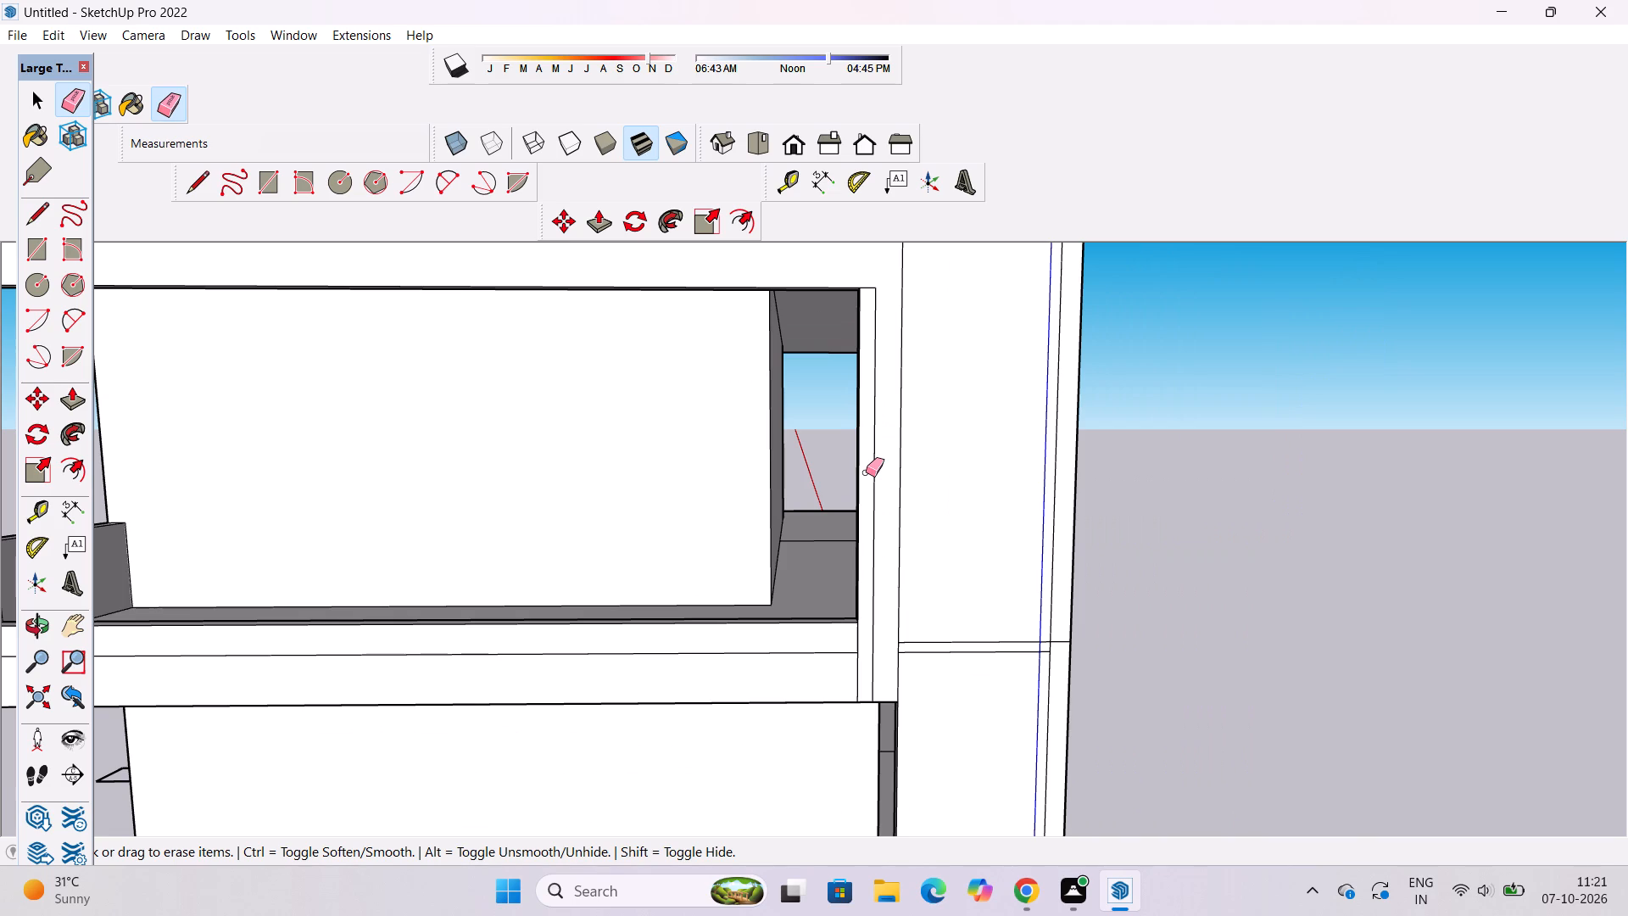
pyautogui.moveTo(870, 486); pyautogui.dragTo(873, 507)
pyautogui.moveTo(871, 603); pyautogui.dragTo(873, 641)
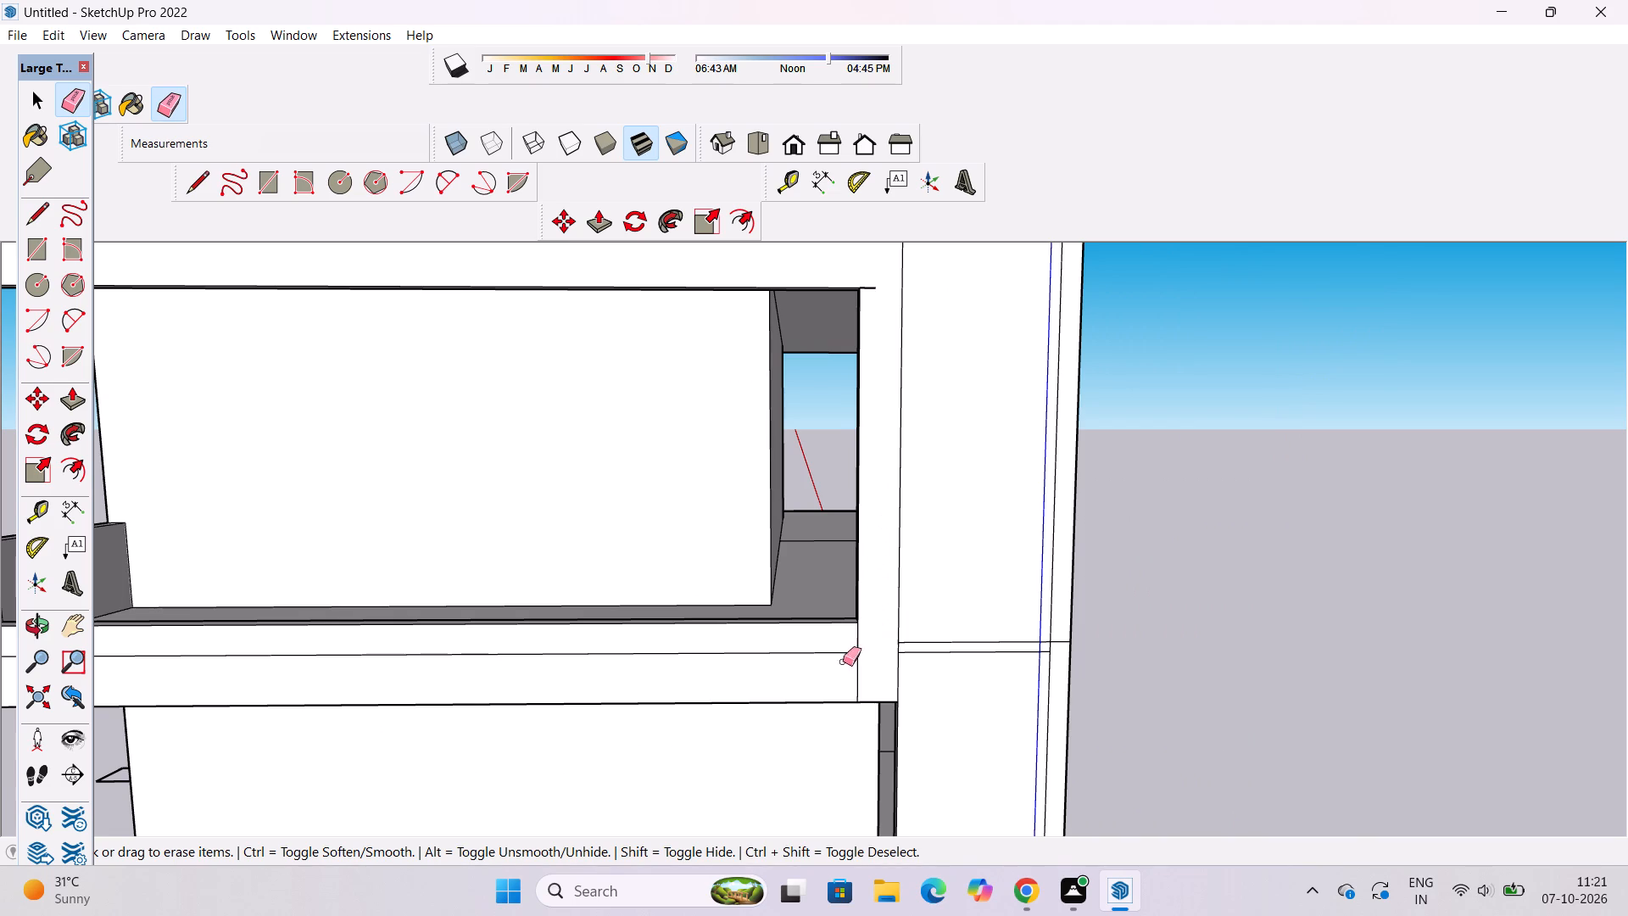
pyautogui.scroll(-5, 760, 670)
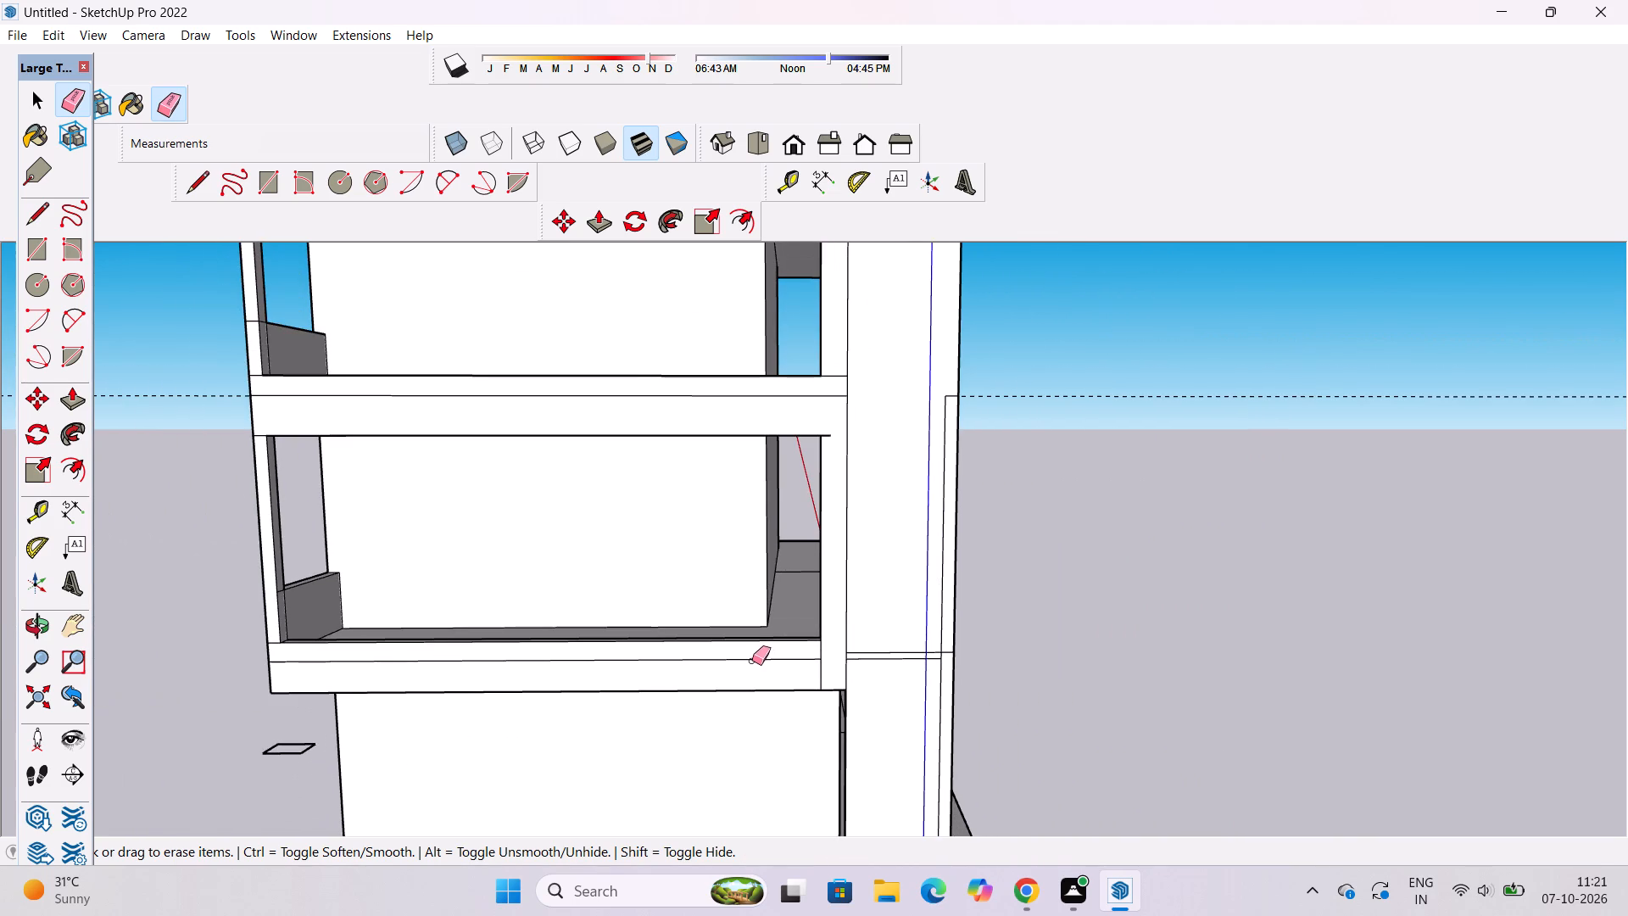
pyautogui.scroll(-5, 752, 661)
pyautogui.scroll(13, 814, 496)
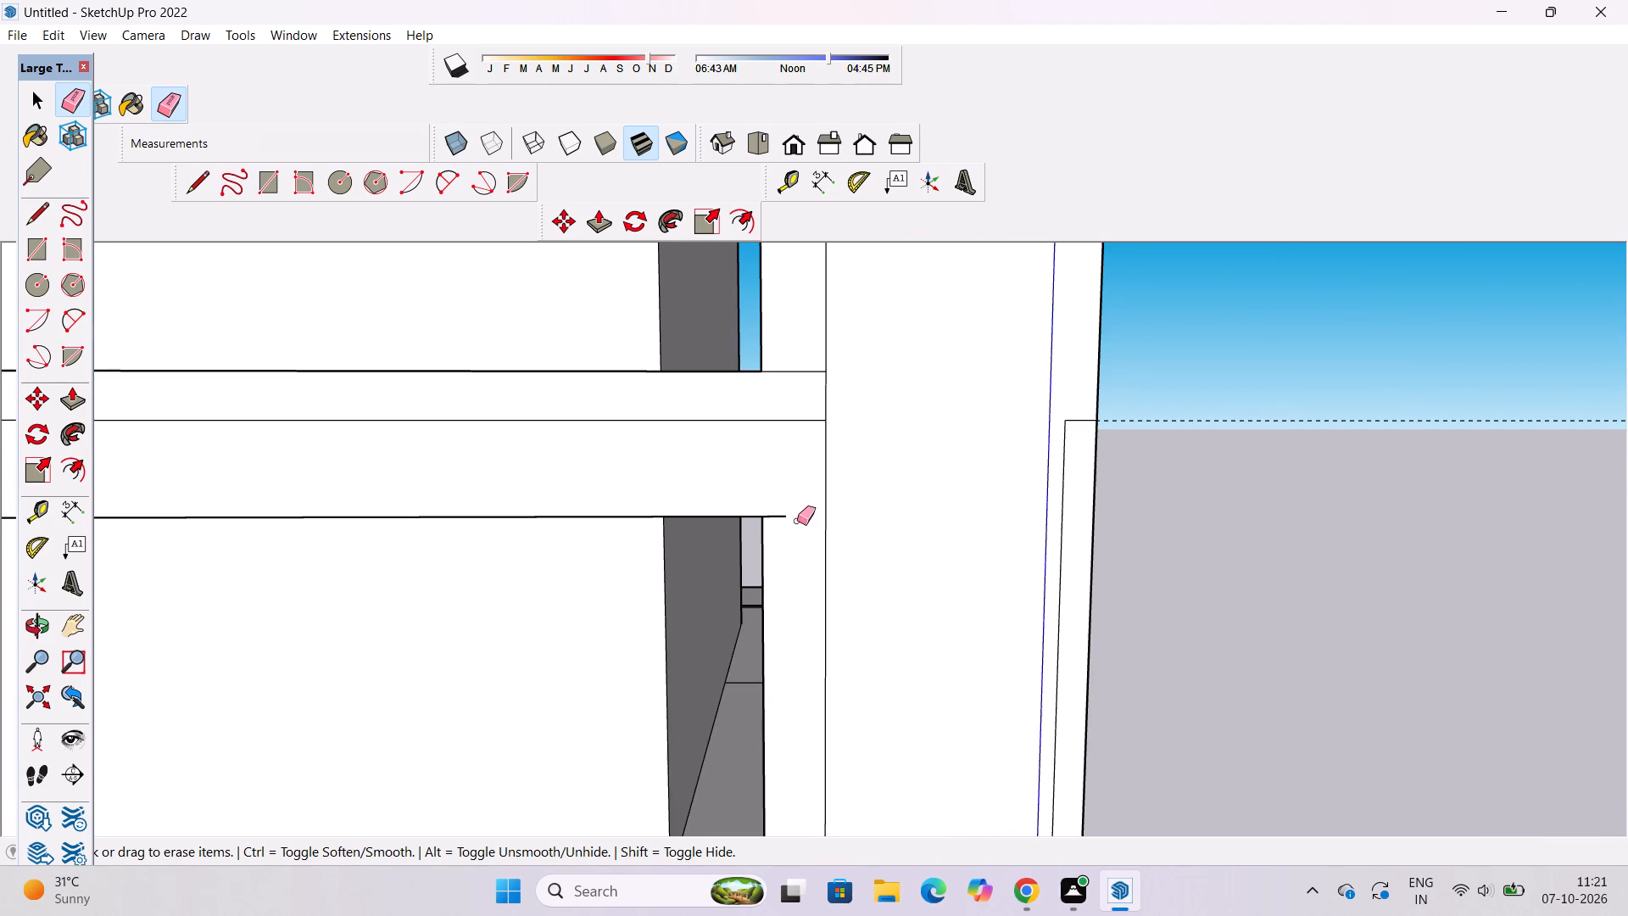
pyautogui.moveTo(778, 506); pyautogui.dragTo(777, 518)
# Examine the end pier, edge beams and balcony openings of all storeys from the front, the corner and above.
pyautogui.scroll(-2, 707, 526)
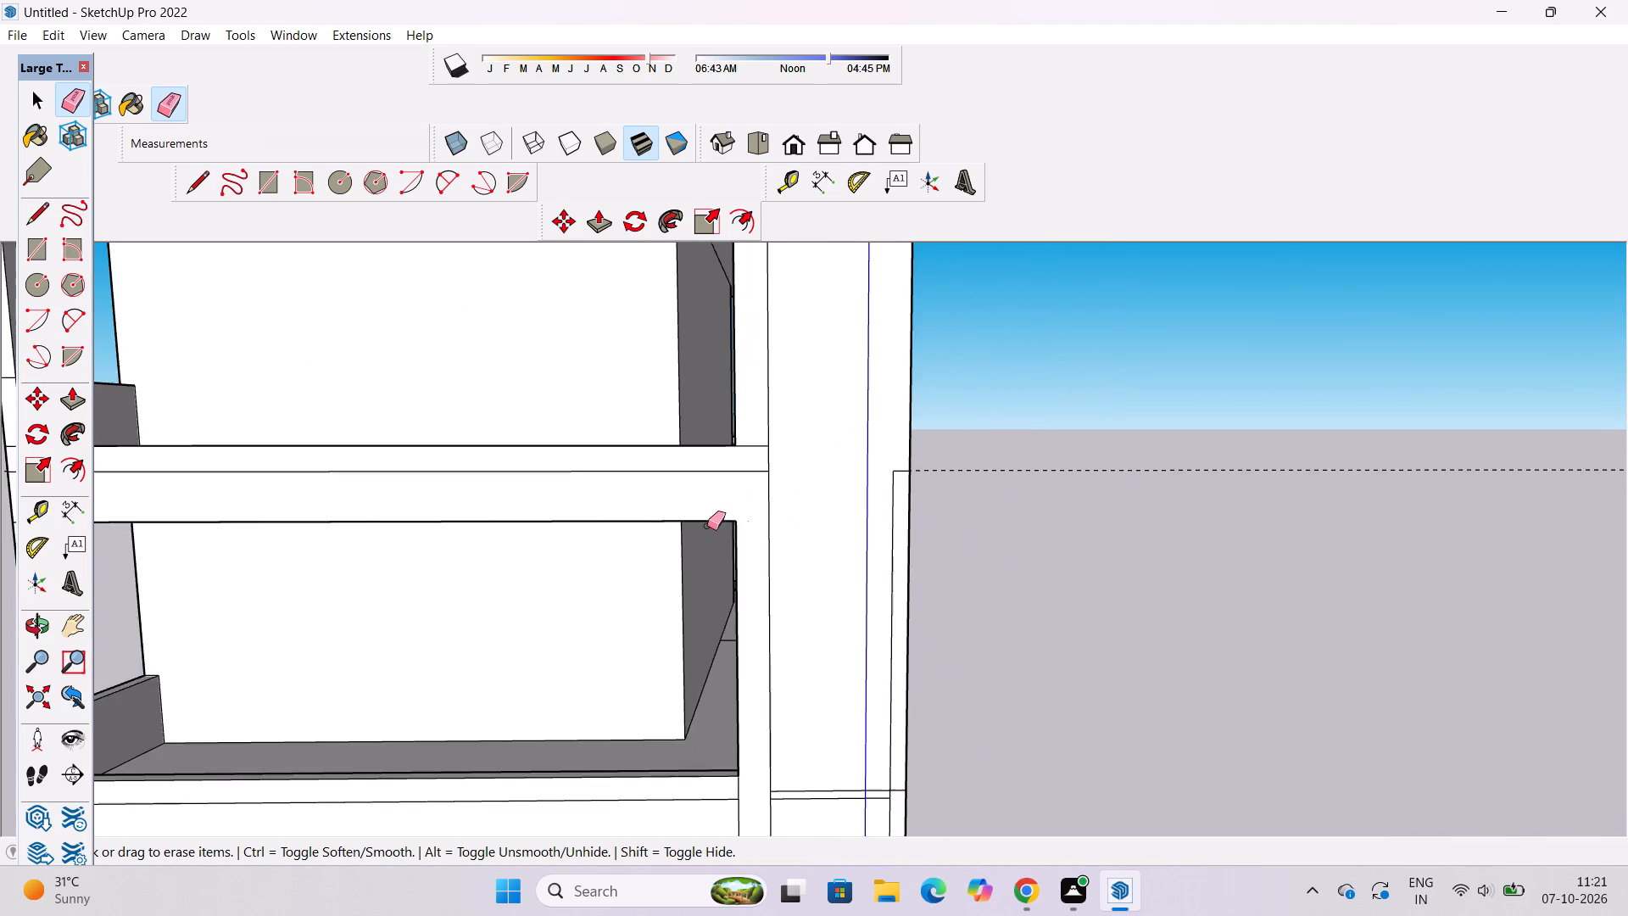
pyautogui.scroll(-7, 707, 526)
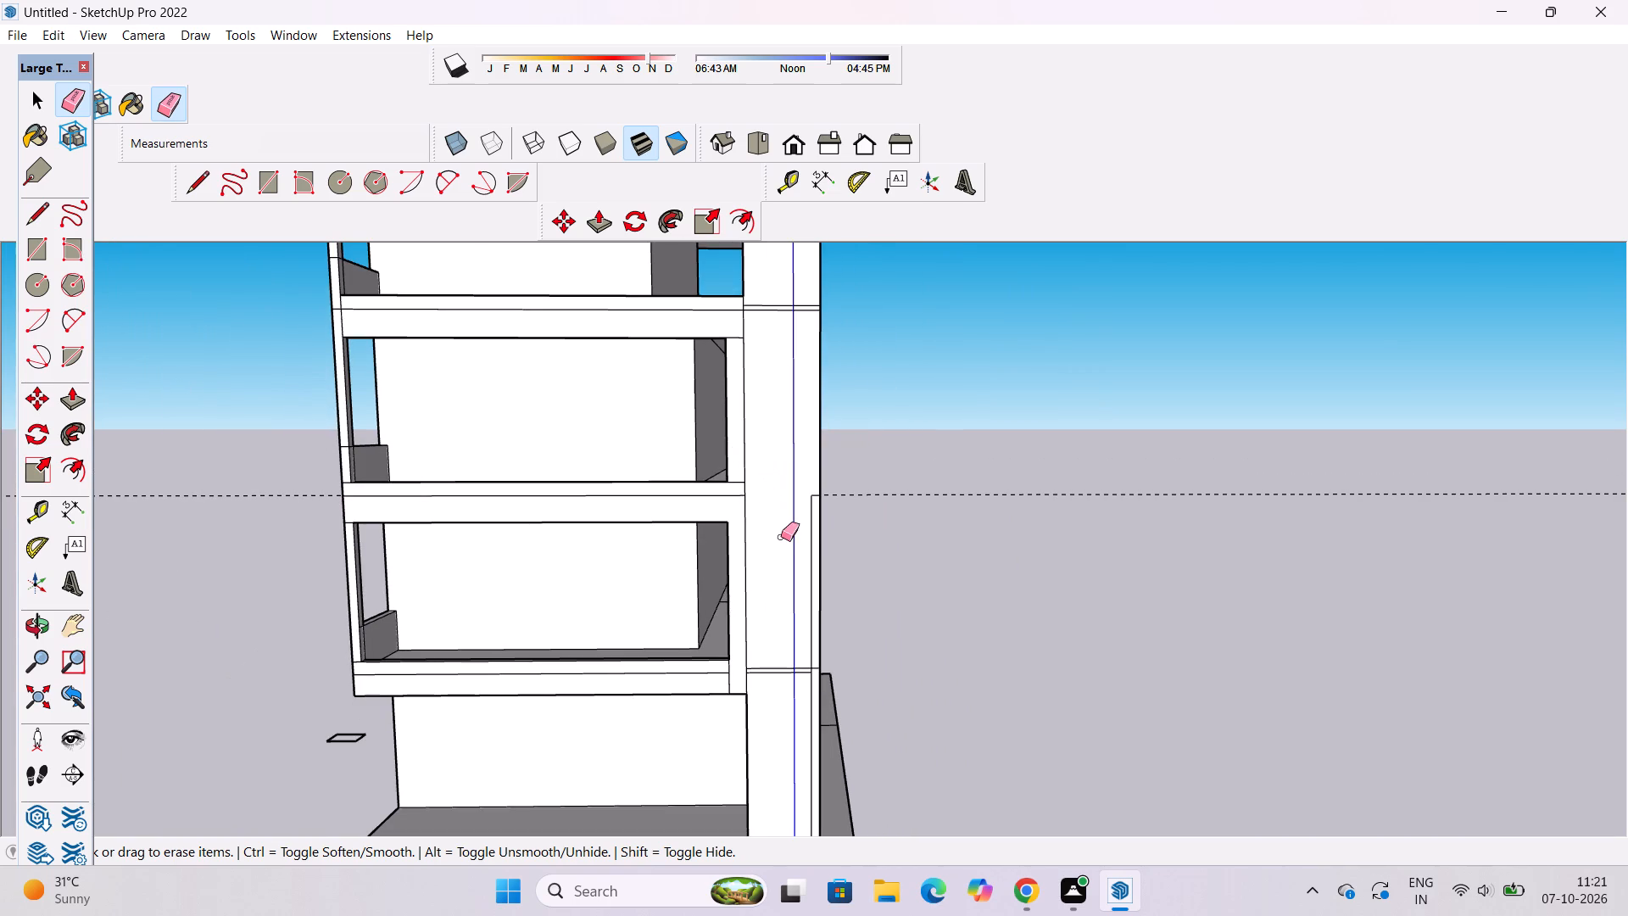
pyautogui.scroll(8, 732, 475)
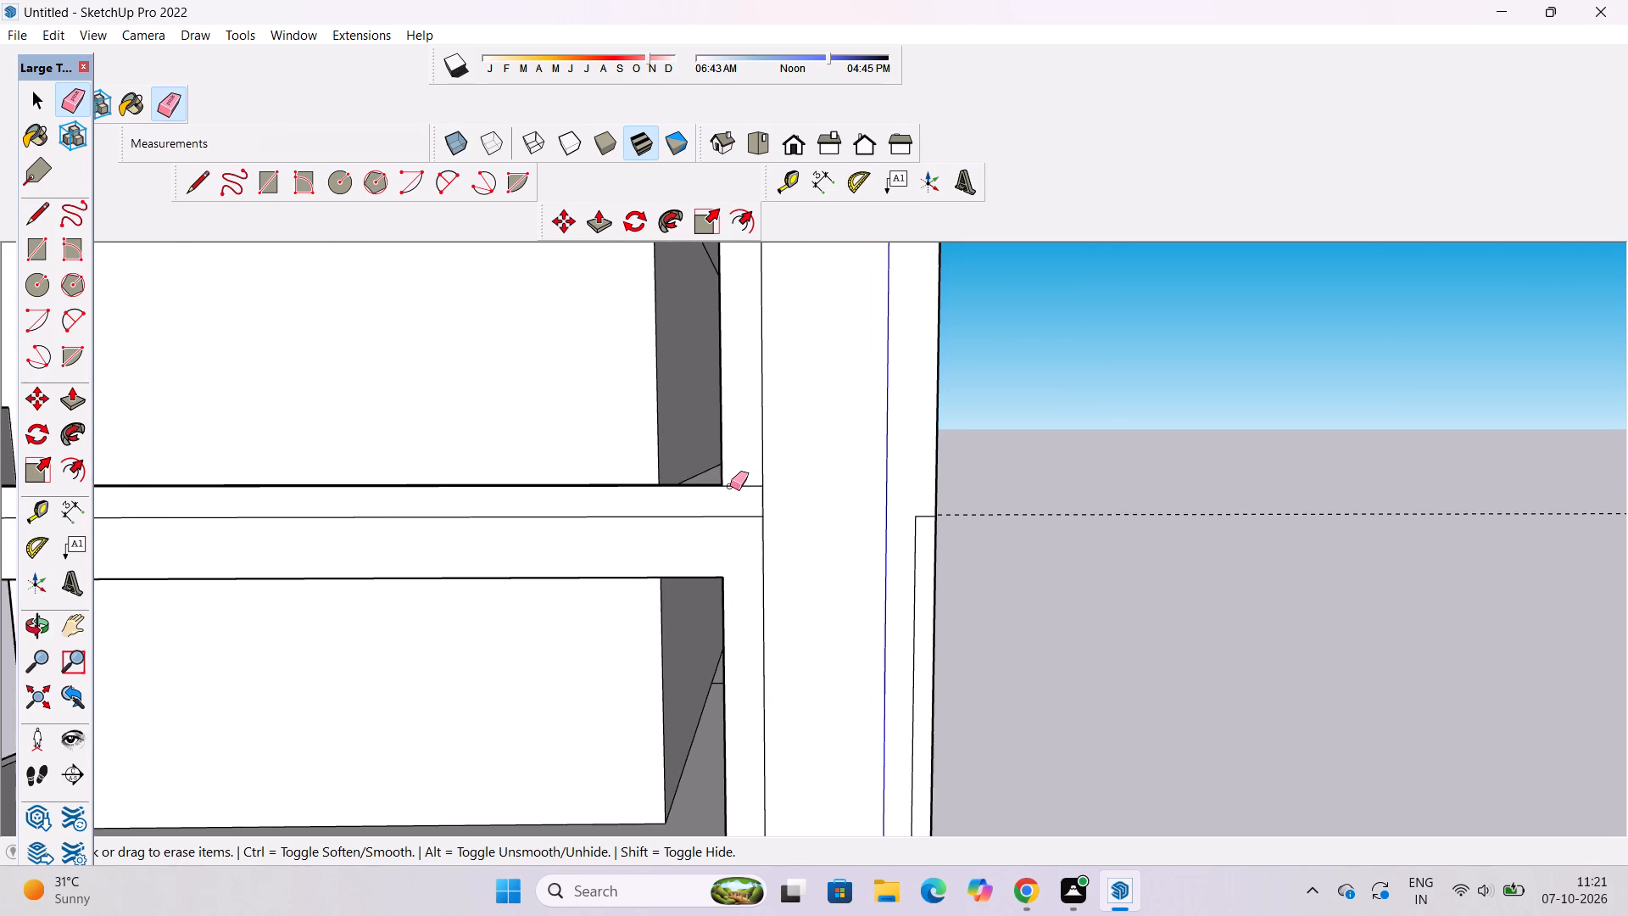
pyautogui.scroll(-2, 723, 497)
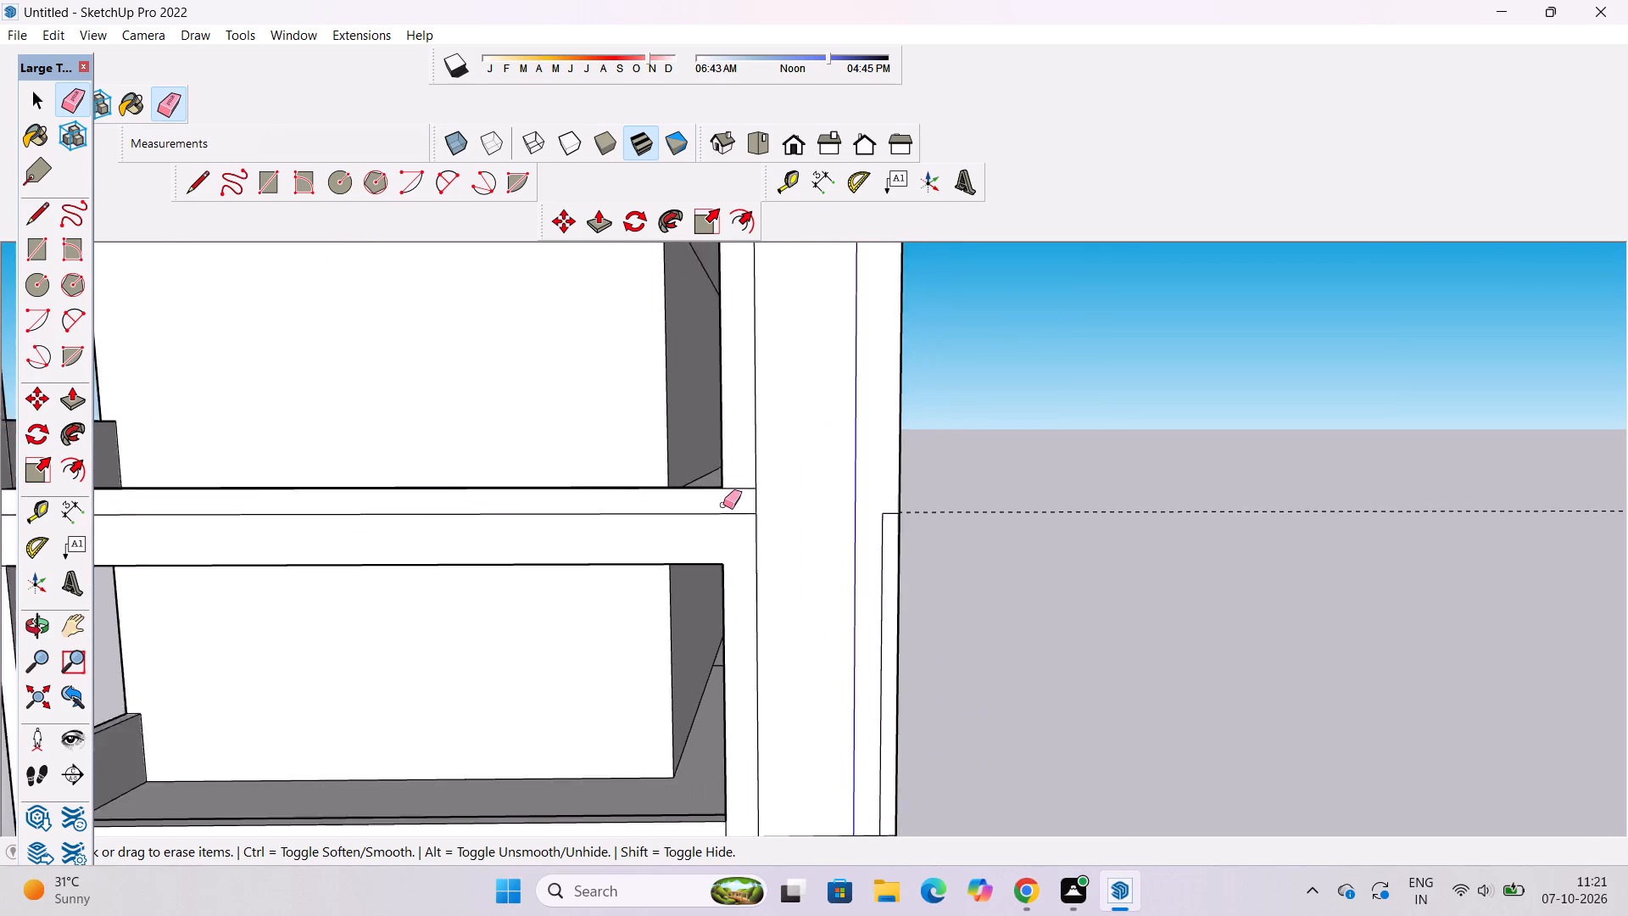
pyautogui.scroll(-2, 723, 505)
pyautogui.press('space')
pyautogui.write('o')
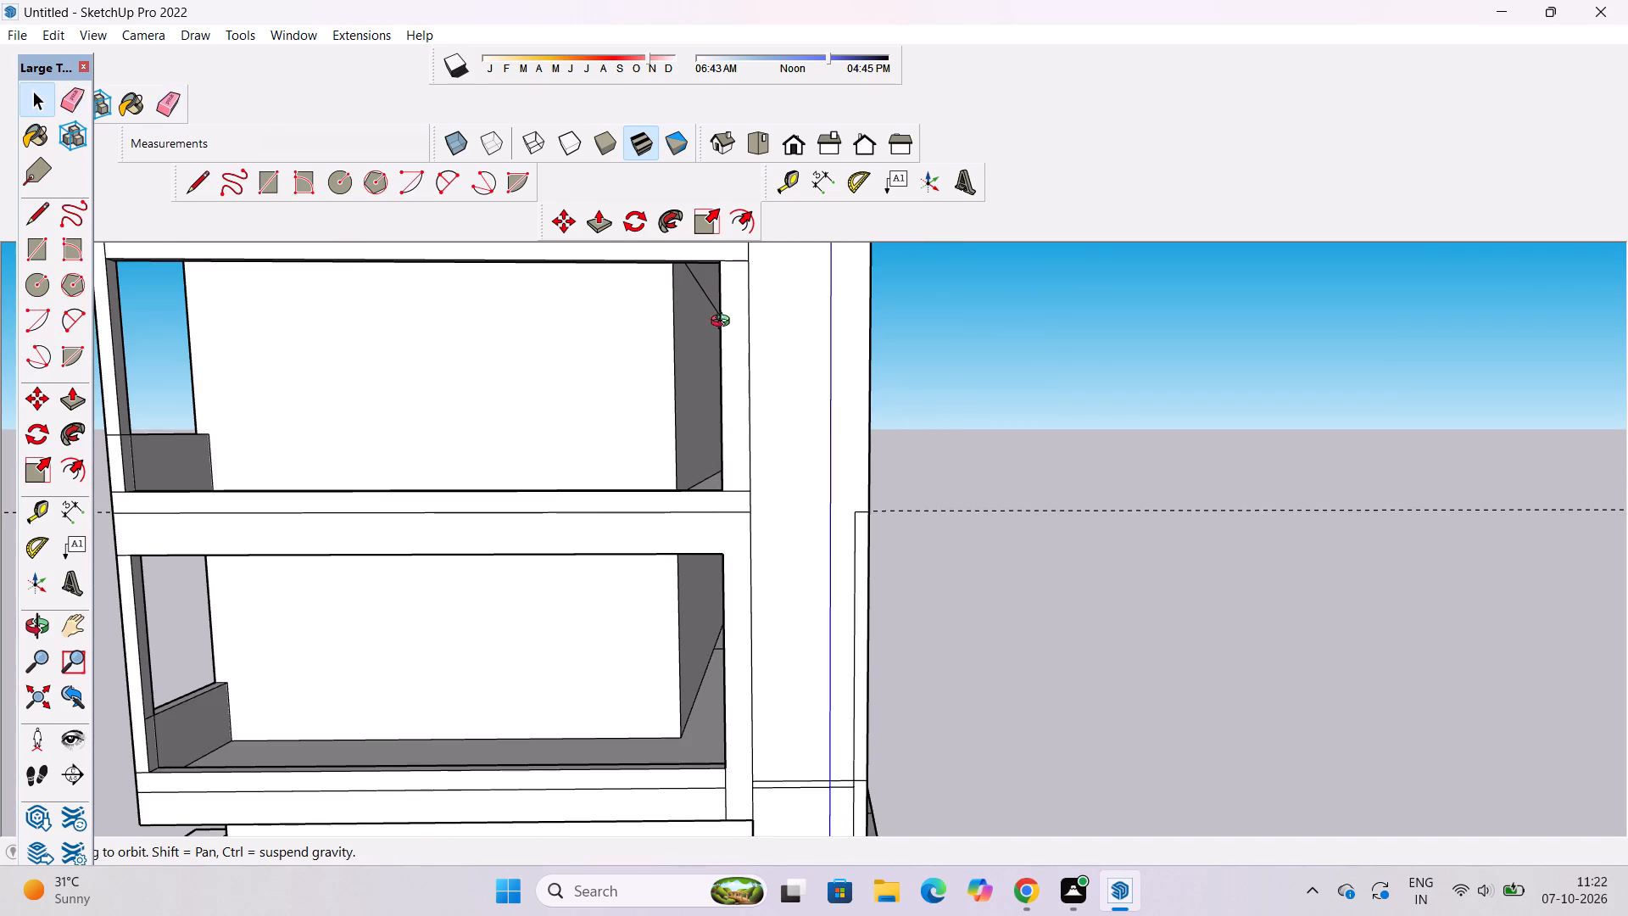
pyautogui.scroll(-3, 633, 416)
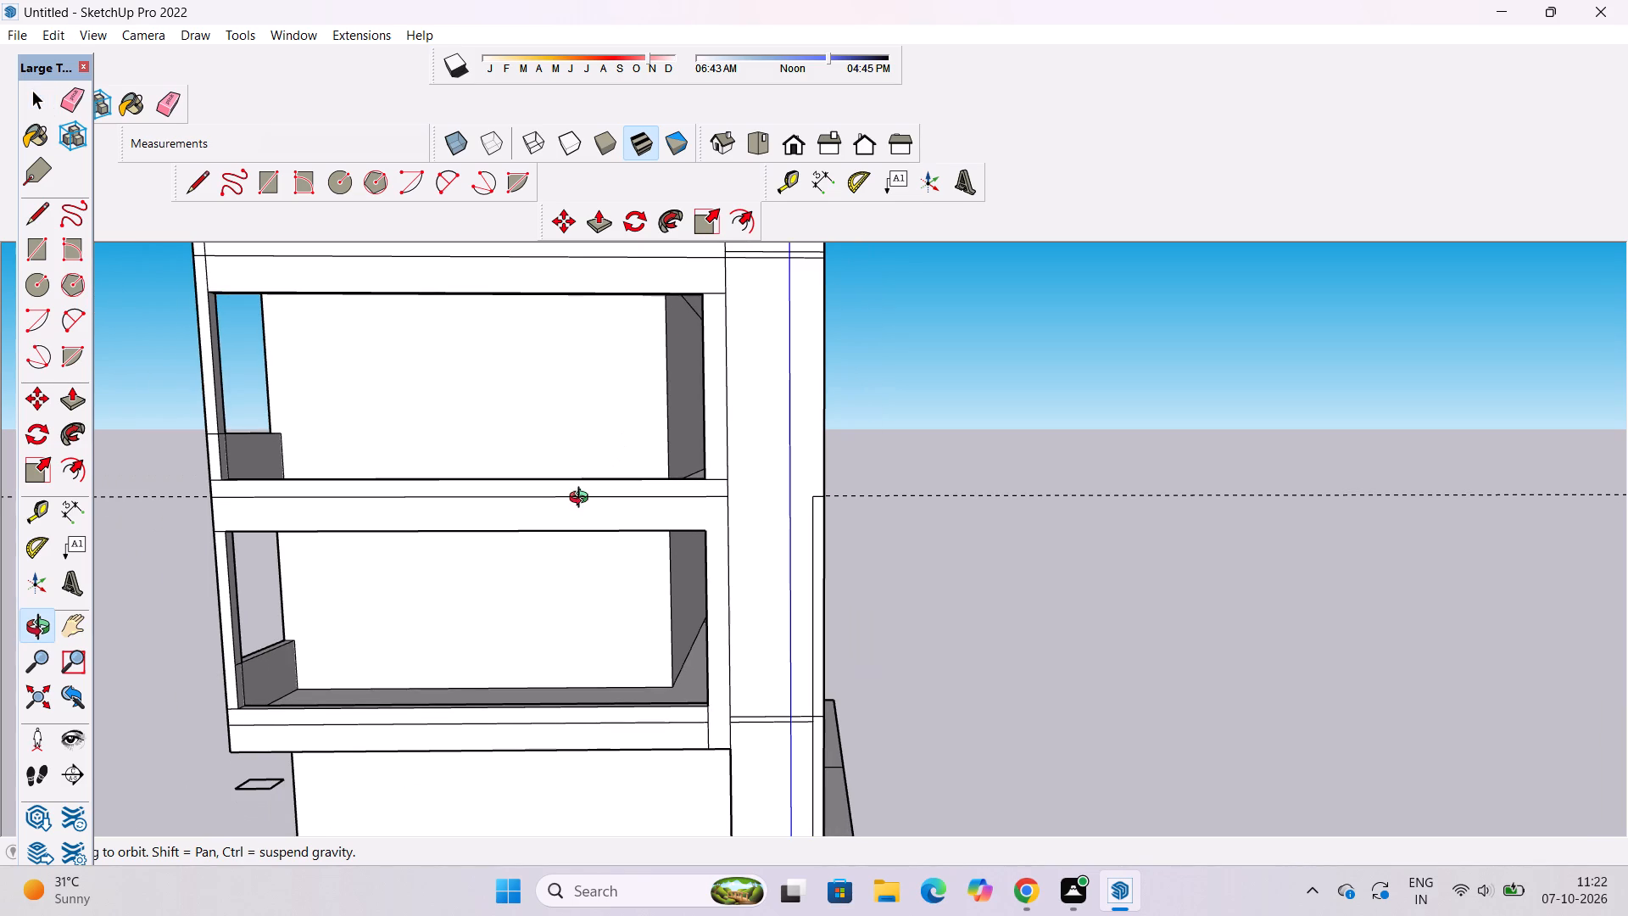
pyautogui.keyDown('shift'); pyautogui.moveTo(555, 537); pyautogui.dragTo(663, 519); pyautogui.keyUp('shift')
pyautogui.scroll(-4, 670, 484)
pyautogui.keyDown('shift'); pyautogui.moveTo(650, 511); pyautogui.dragTo(659, 532); pyautogui.keyUp('shift')
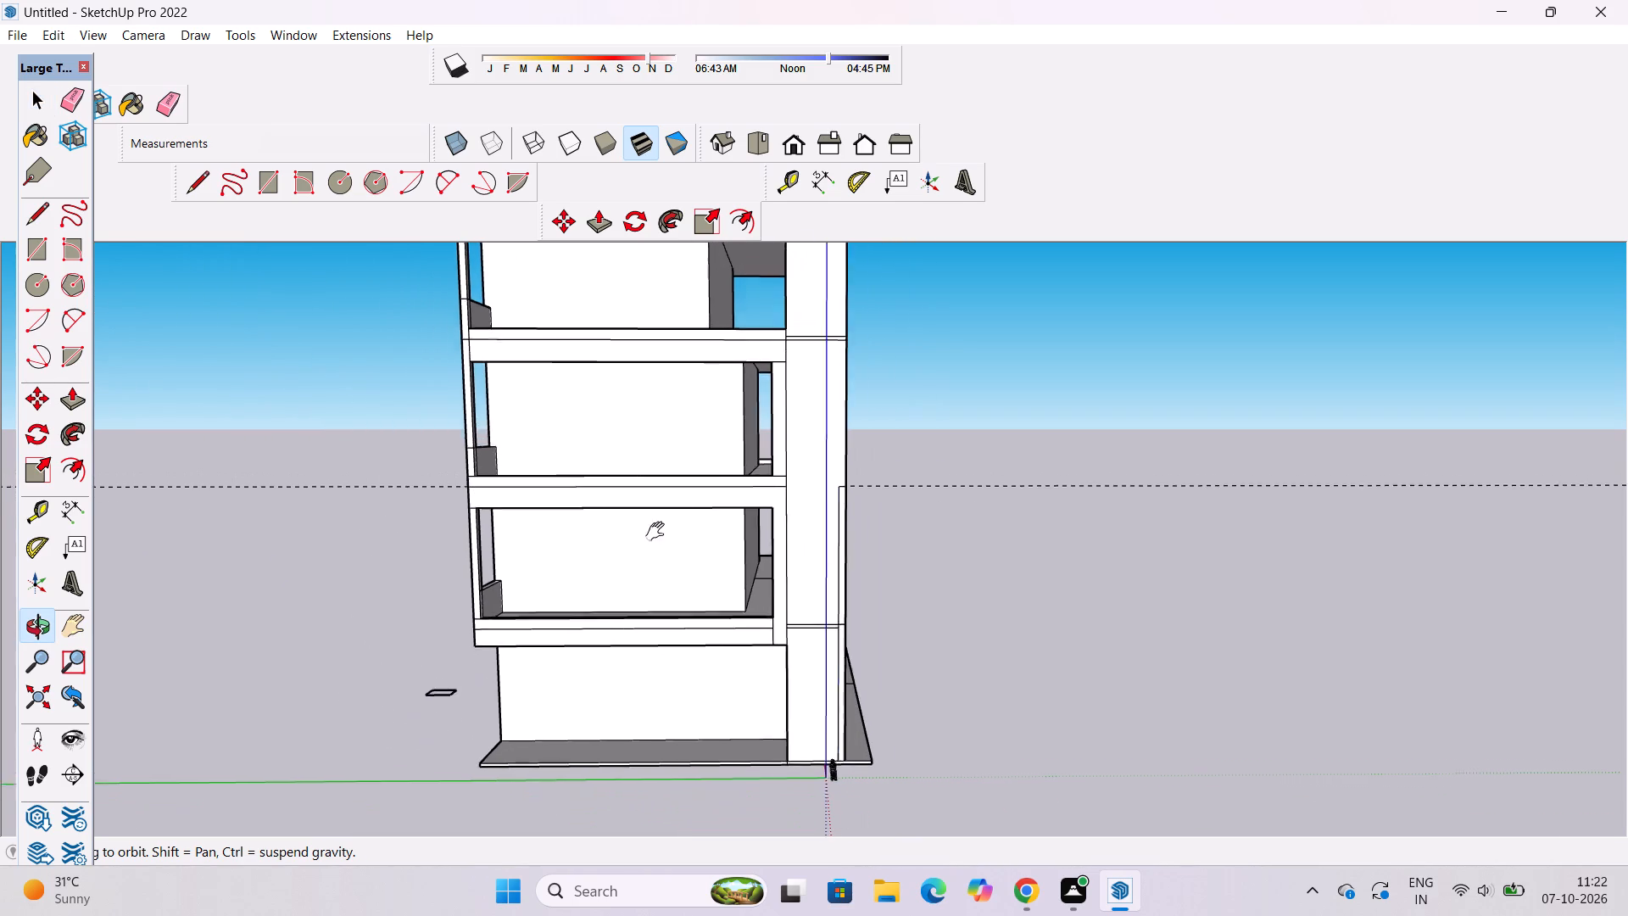
pyautogui.keyDown('shift'); pyautogui.moveTo(659, 532); pyautogui.dragTo(672, 551); pyautogui.keyUp('shift')
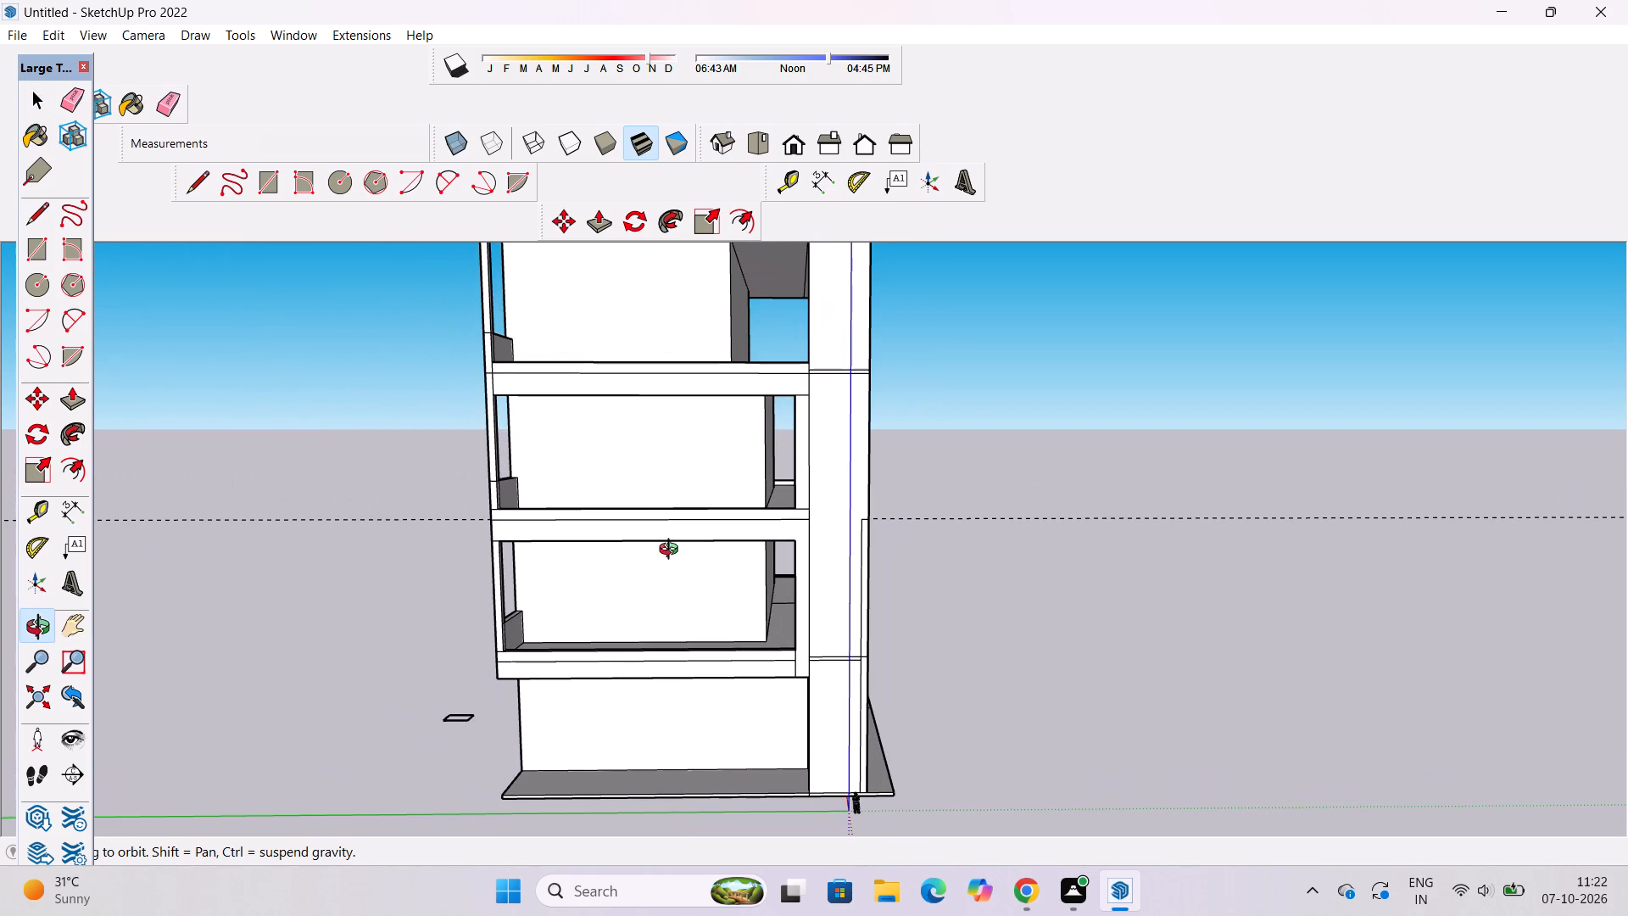
pyautogui.scroll(-4, 675, 547)
pyautogui.keyDown('shift'); pyautogui.moveTo(675, 547); pyautogui.dragTo(794, 606); pyautogui.keyUp('shift')
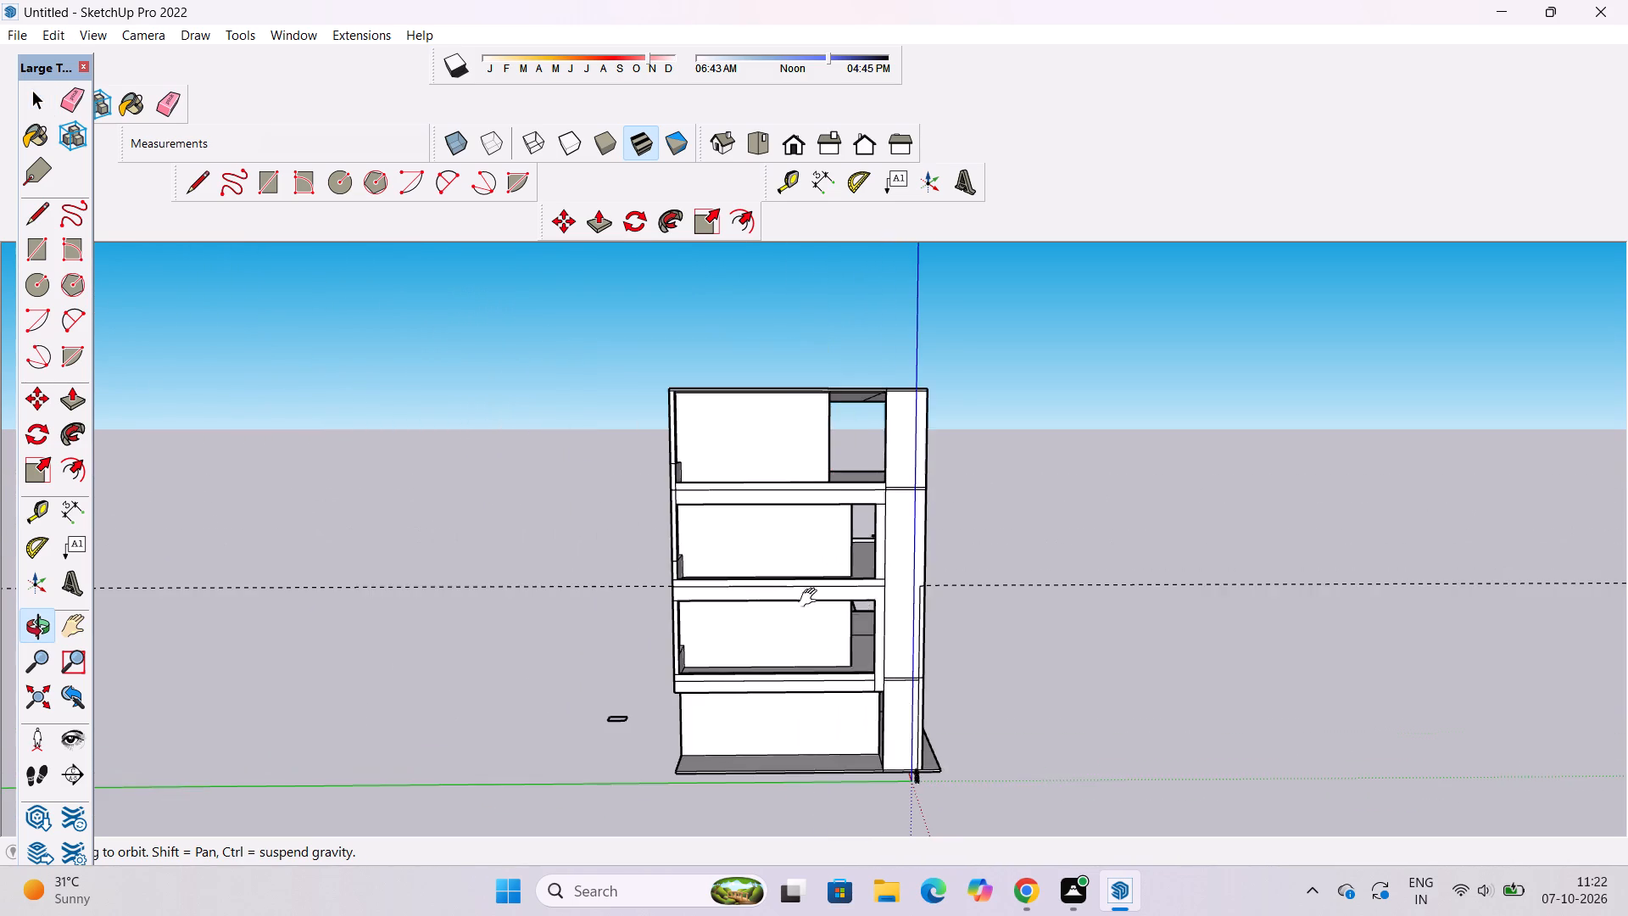
pyautogui.scroll(3, 850, 555)
pyautogui.moveTo(925, 567); pyautogui.dragTo(716, 507)
pyautogui.scroll(3, 726, 471)
pyautogui.keyDown('shift'); pyautogui.moveTo(730, 467); pyautogui.dragTo(725, 421); pyautogui.keyUp('shift')
pyautogui.moveTo(725, 421); pyautogui.dragTo(718, 507)
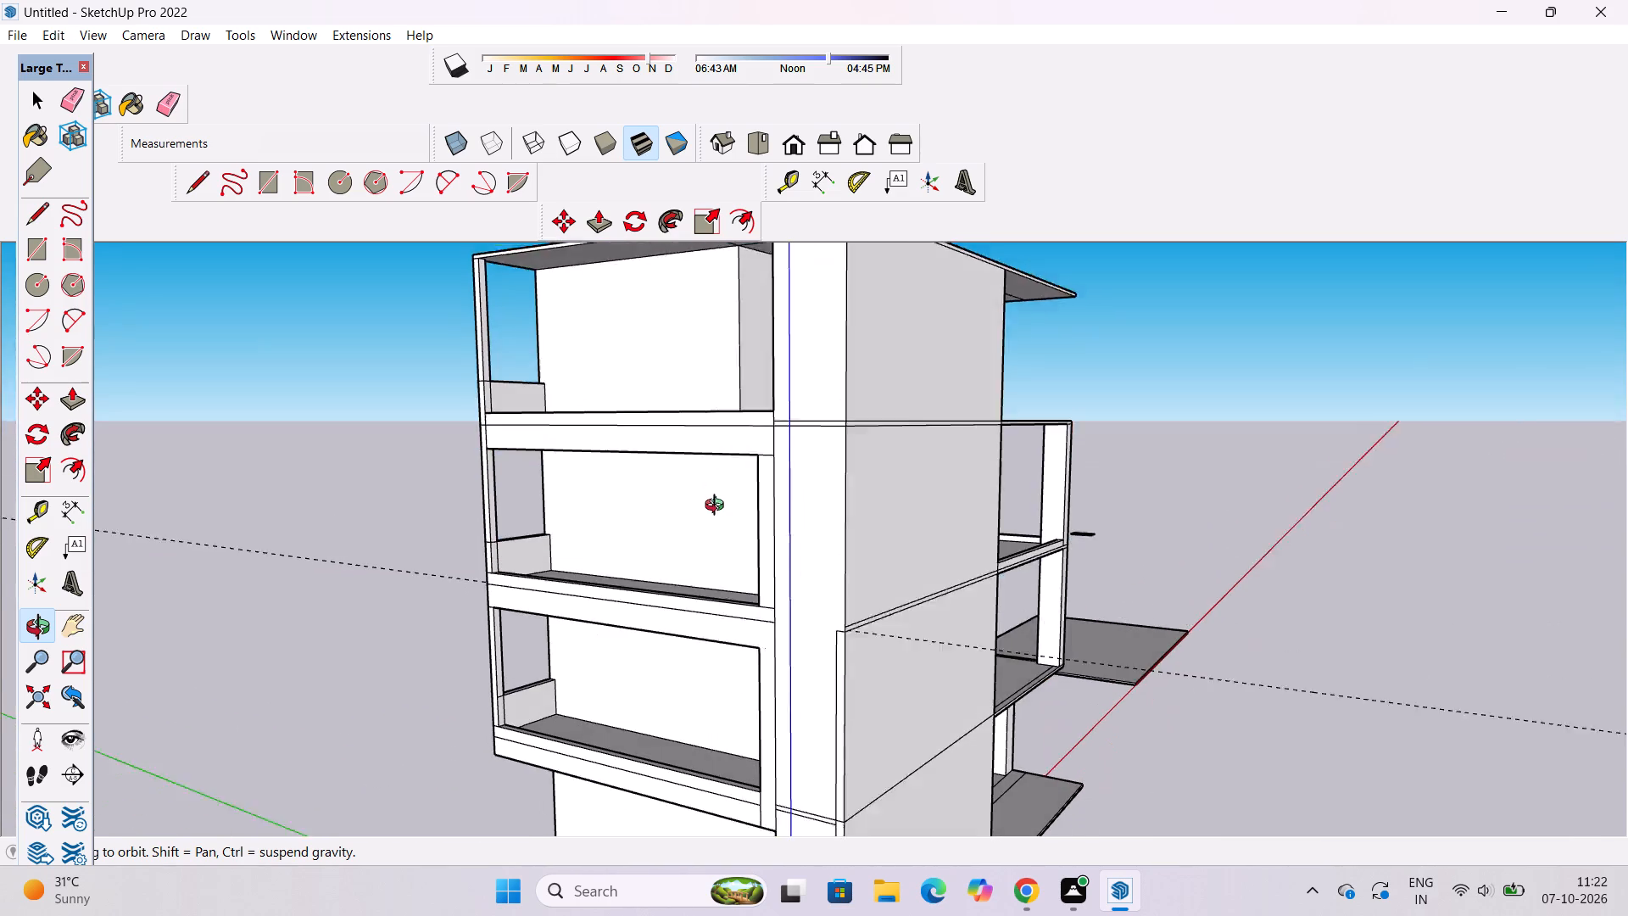
pyautogui.moveTo(718, 507); pyautogui.dragTo(718, 524)
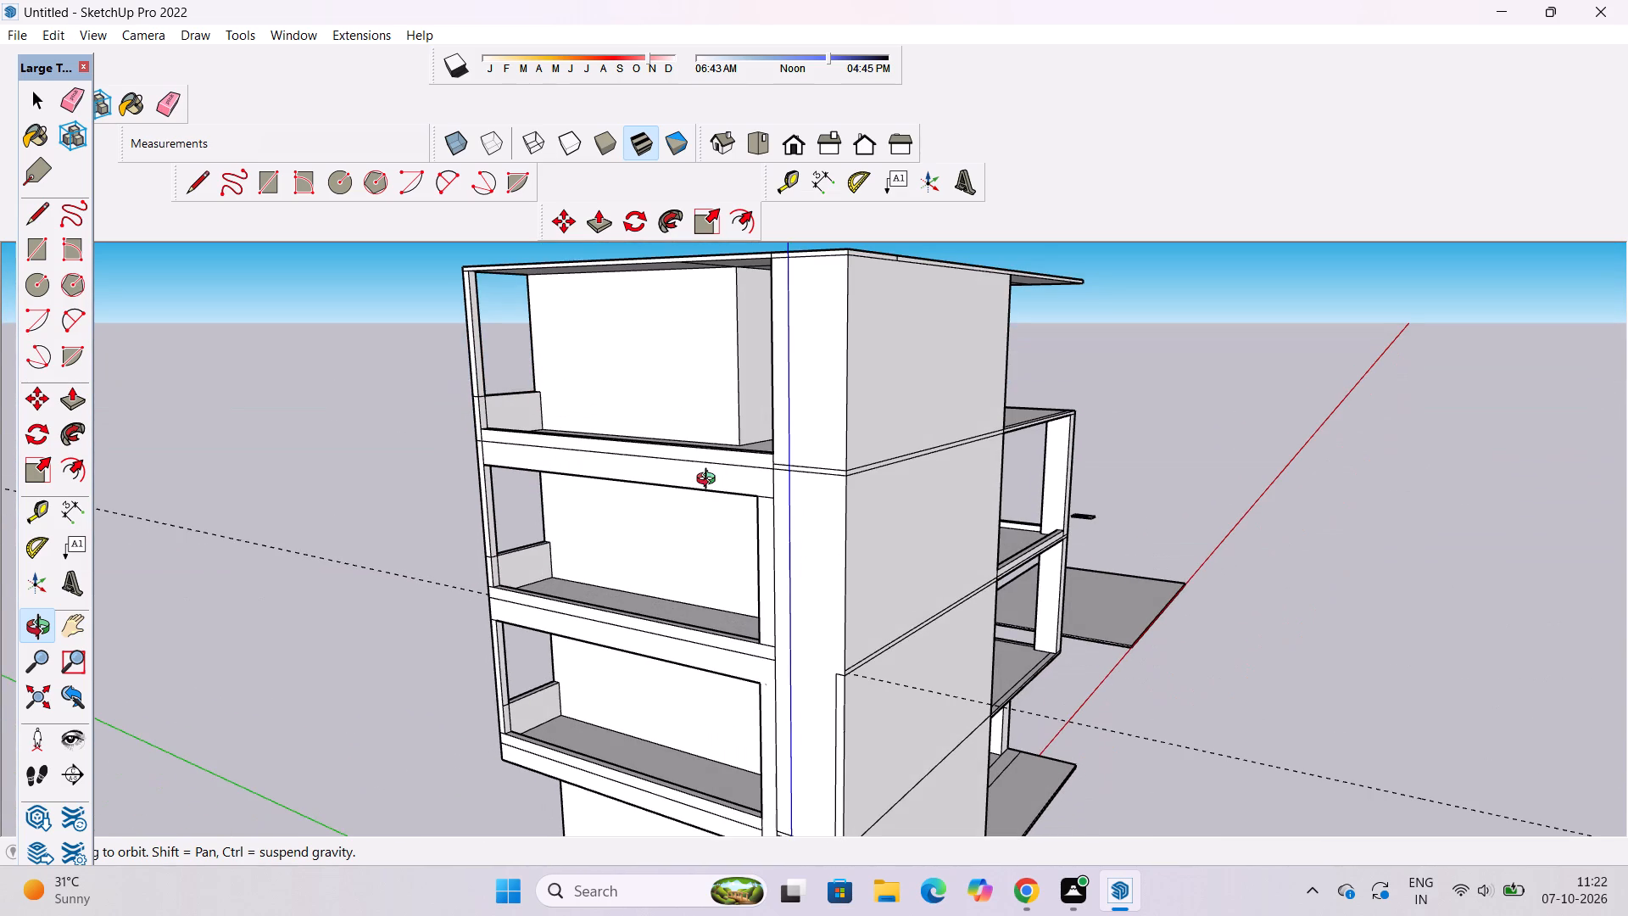
pyautogui.moveTo(675, 547); pyautogui.dragTo(917, 589)
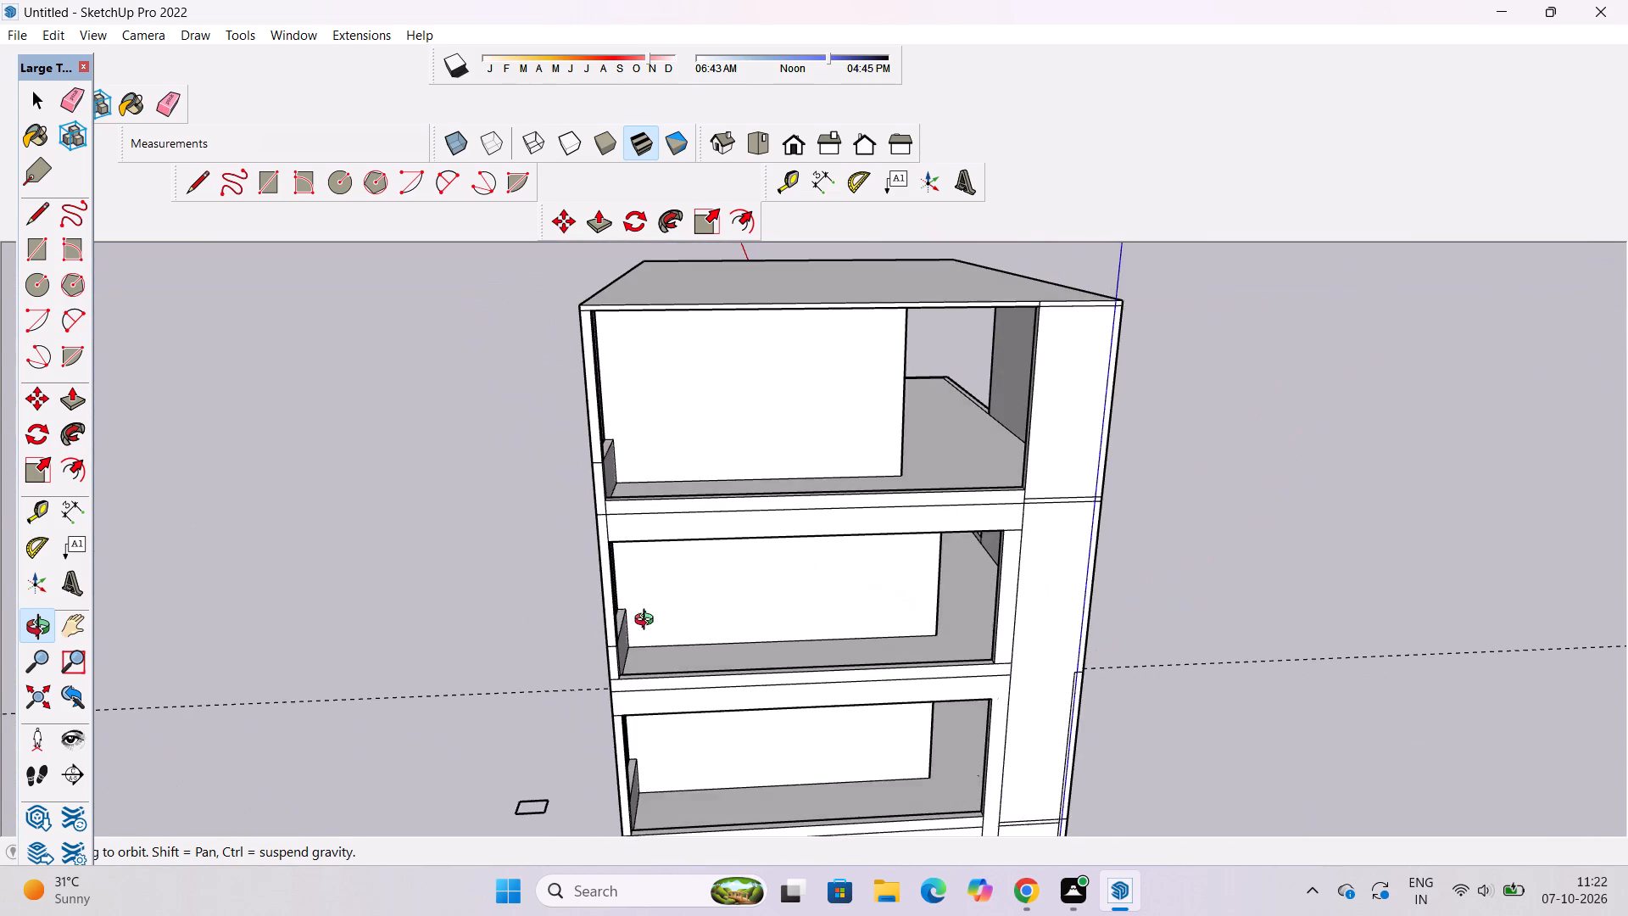
# Erase the short line across the corner post's inner face at parapet height in the balcony above the lowest one.
pyautogui.scroll(4, 648, 622)
pyautogui.moveTo(610, 676); pyautogui.dragTo(545, 673)
pyautogui.scroll(3, 543, 670)
pyautogui.moveTo(554, 673); pyautogui.dragTo(466, 656)
pyautogui.keyDown('shift'); pyautogui.moveTo(466, 655); pyautogui.dragTo(524, 711); pyautogui.keyUp('shift')
pyautogui.keyDown('shift'); pyautogui.scroll(4, 538, 678); pyautogui.keyUp('shift')
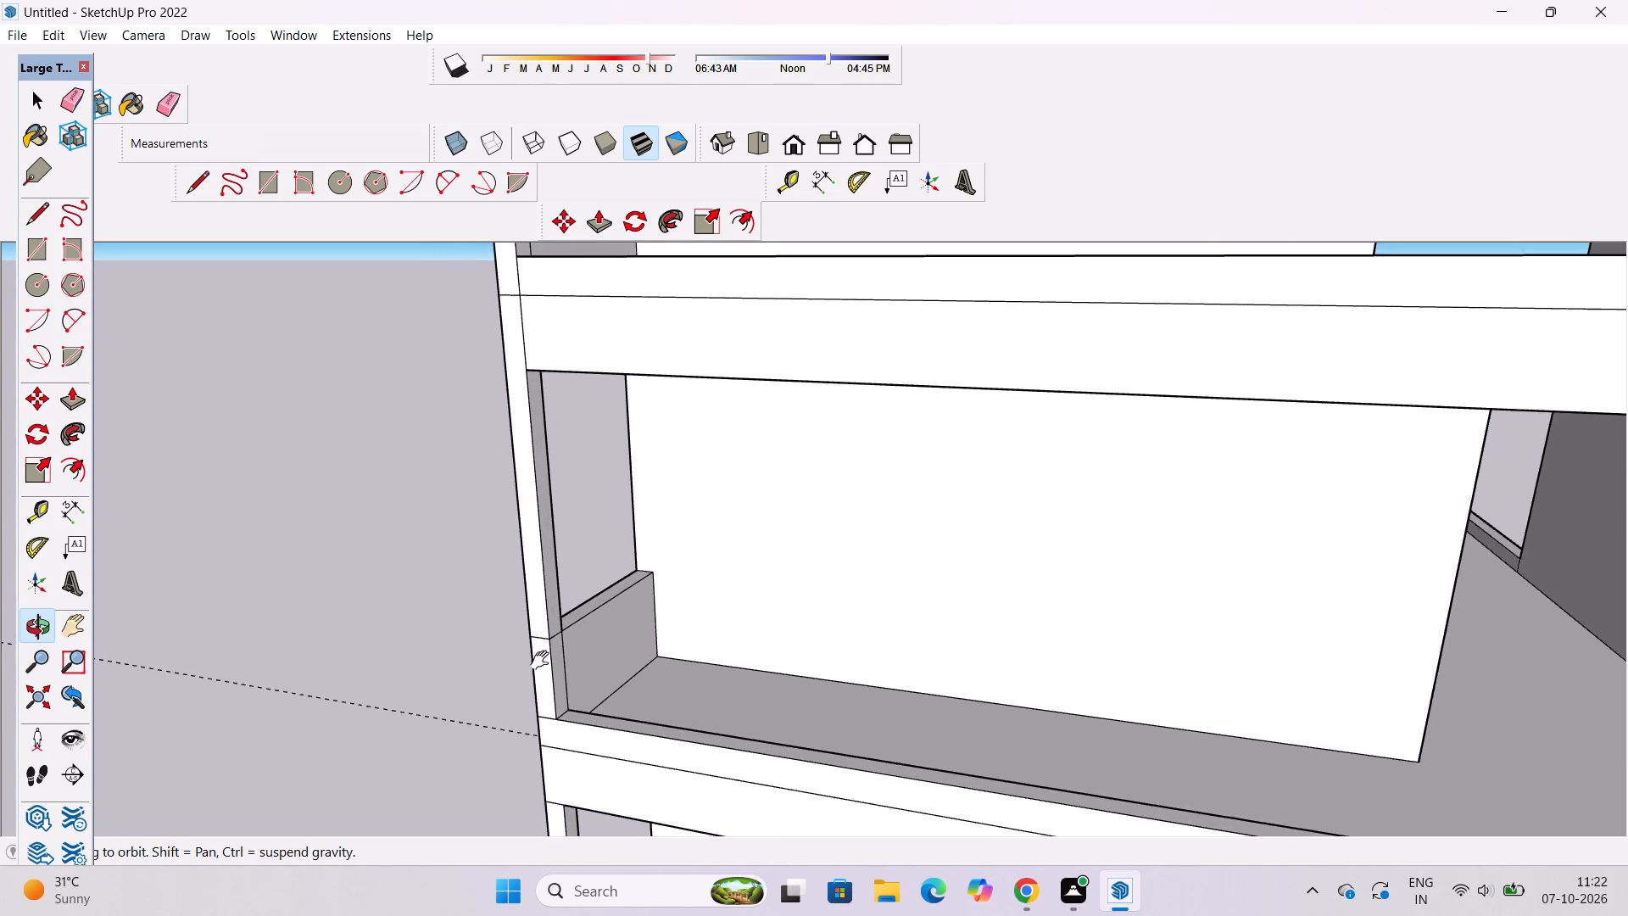
pyautogui.keyDown('shift'); pyautogui.moveTo(544, 661); pyautogui.dragTo(493, 678); pyautogui.keyUp('shift')
pyautogui.keyDown('shift'); pyautogui.moveTo(510, 663); pyautogui.dragTo(510, 682); pyautogui.keyUp('shift')
pyautogui.press('e')
pyautogui.scroll(3, 505, 651)
pyautogui.moveTo(505, 651); pyautogui.dragTo(504, 662)
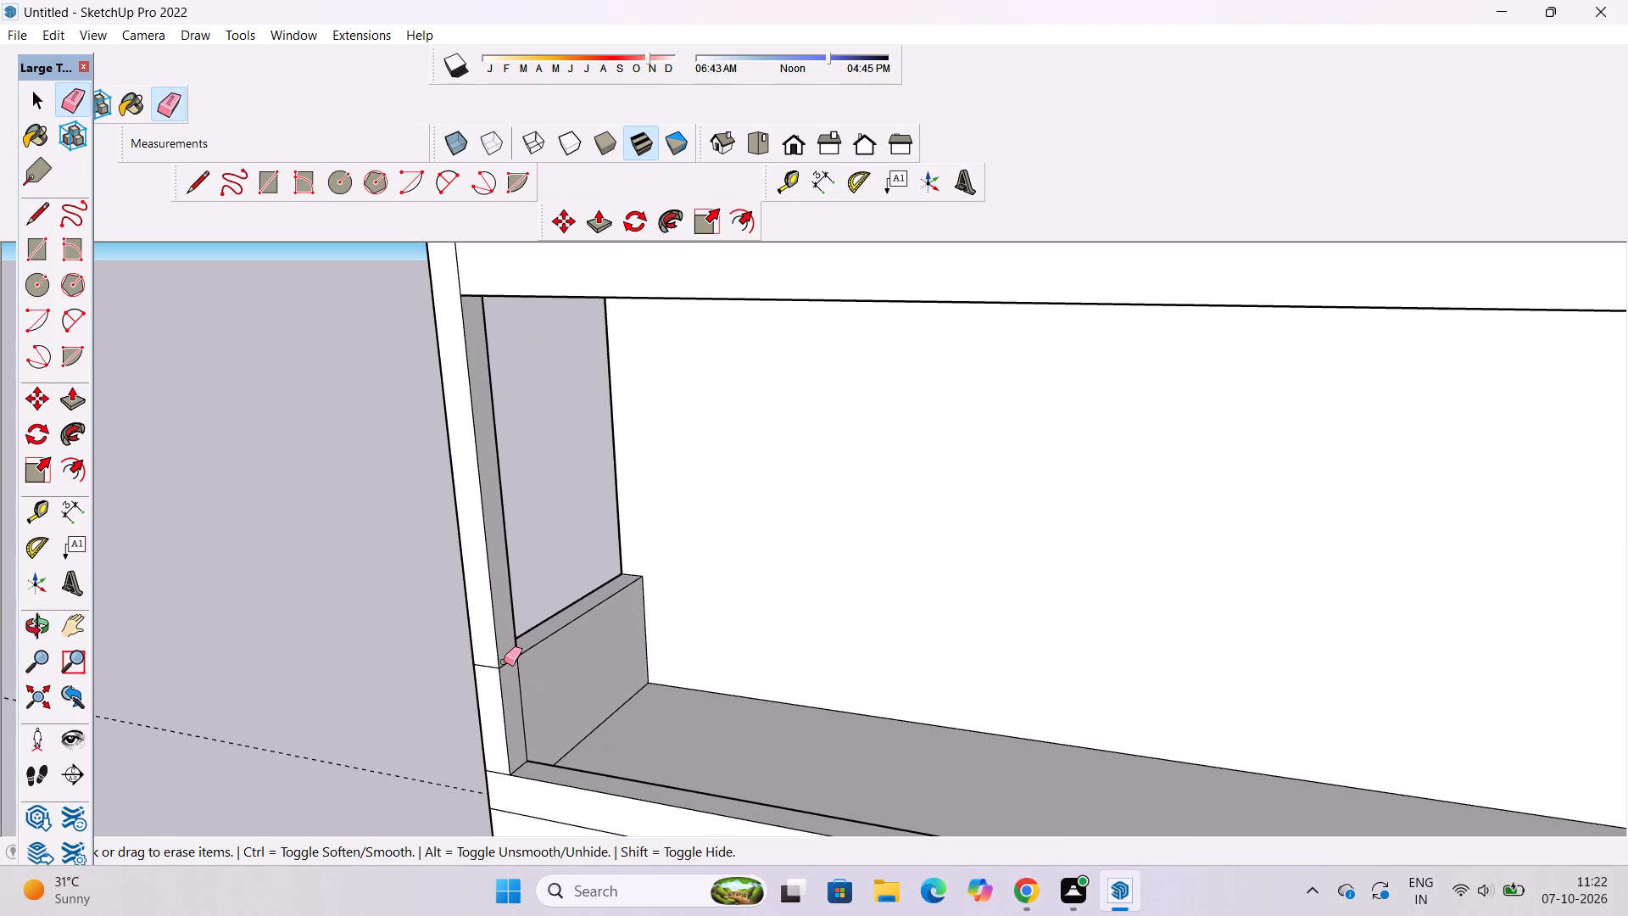
pyautogui.moveTo(504, 662); pyautogui.dragTo(504, 673)
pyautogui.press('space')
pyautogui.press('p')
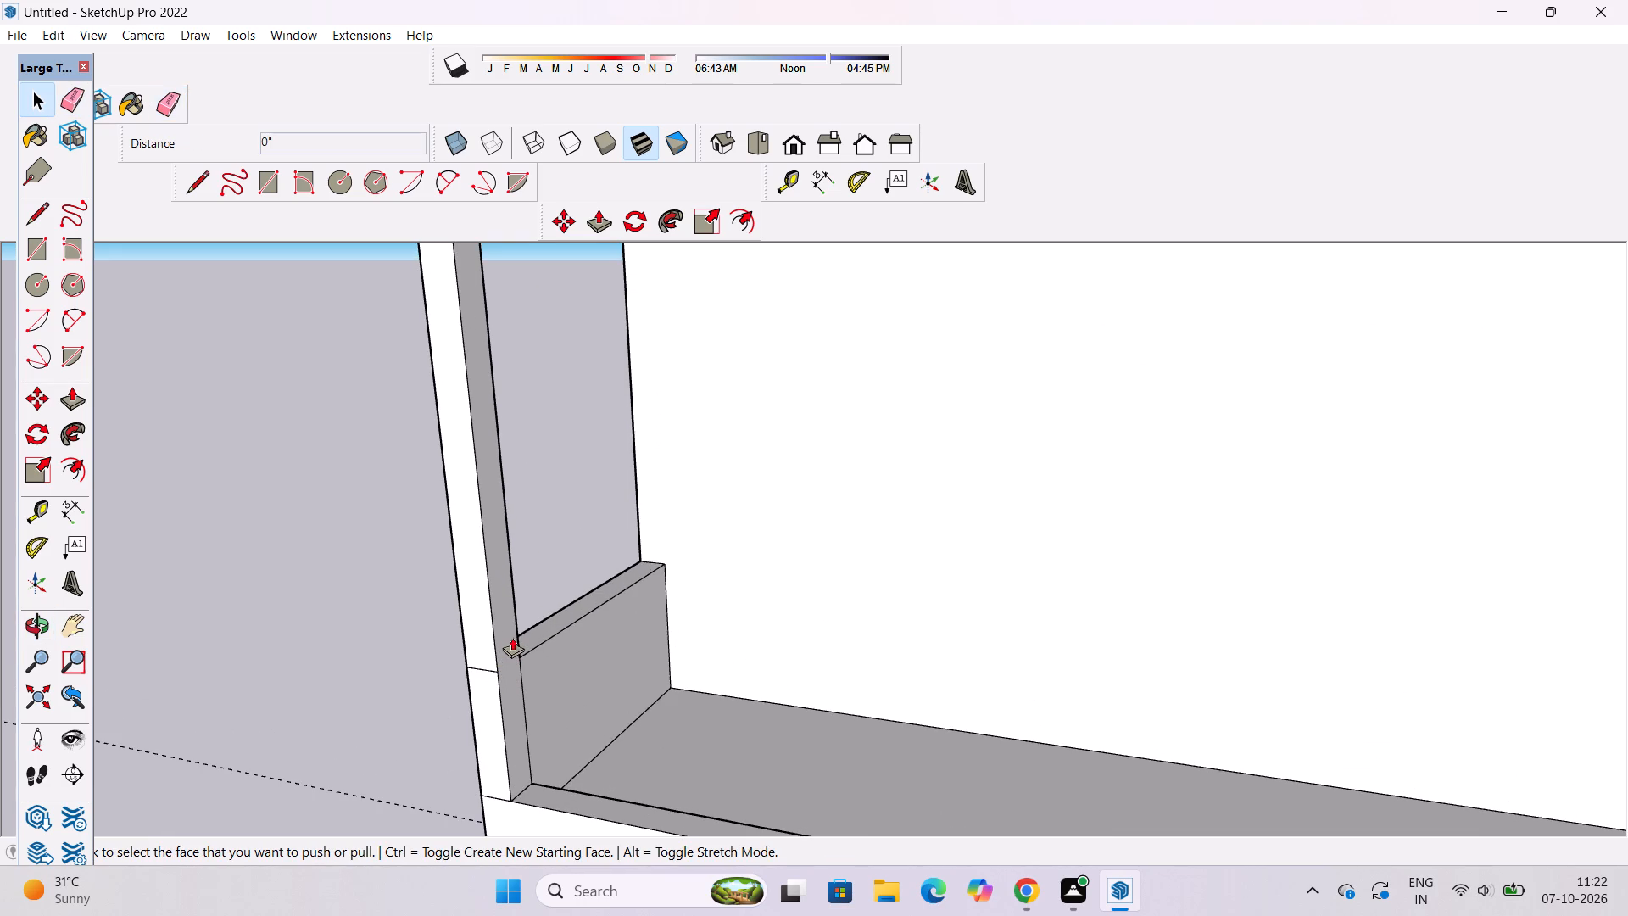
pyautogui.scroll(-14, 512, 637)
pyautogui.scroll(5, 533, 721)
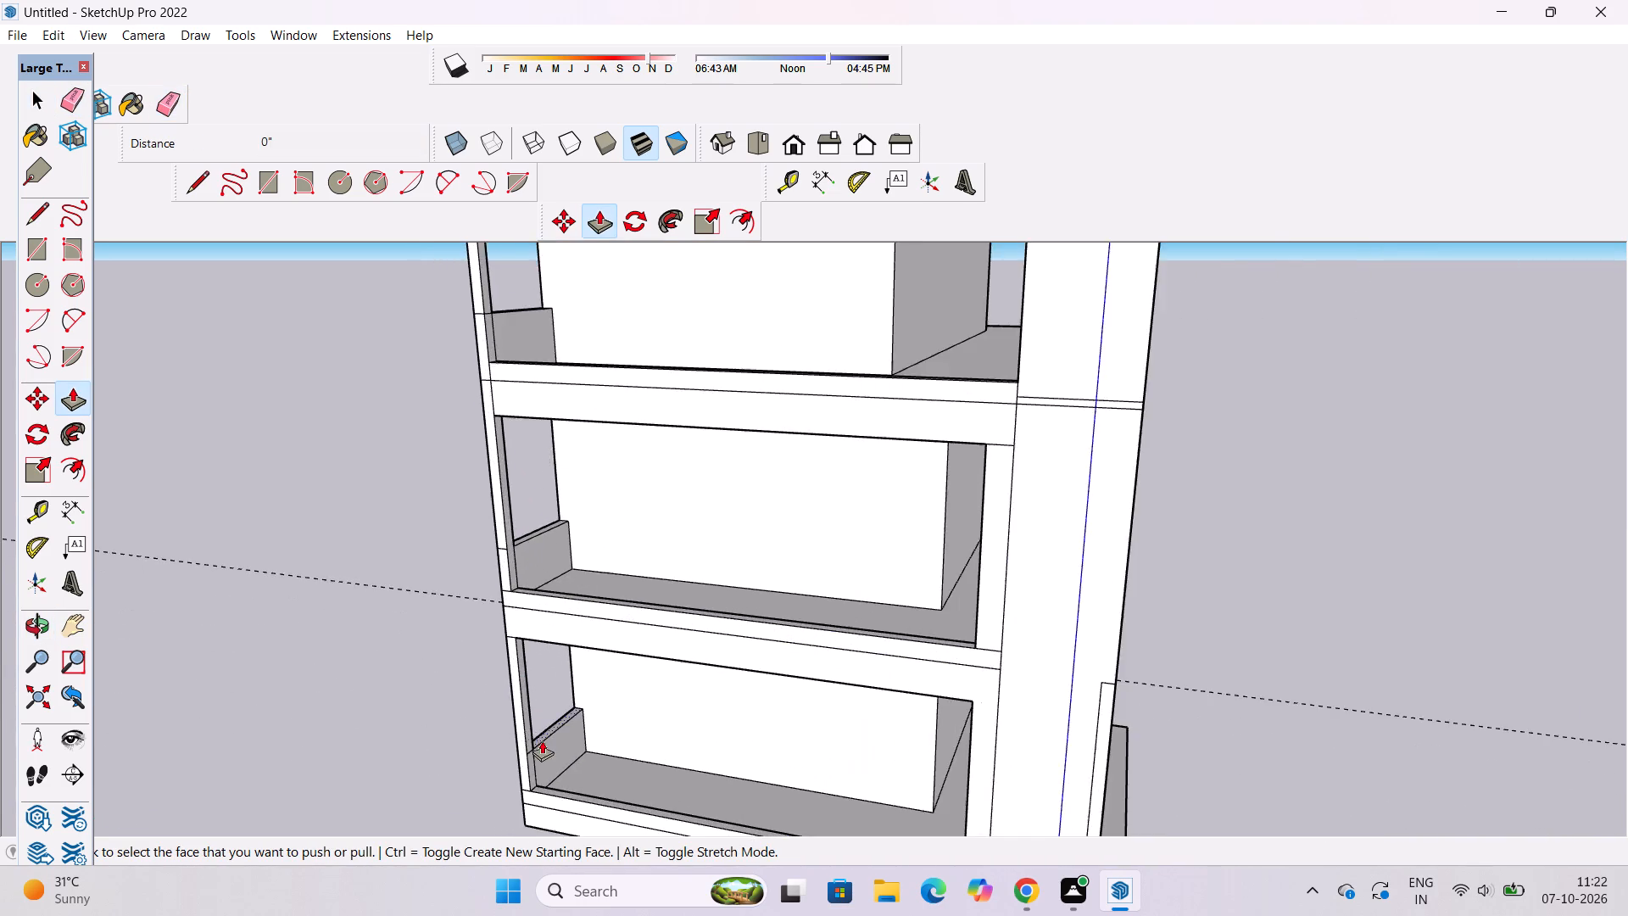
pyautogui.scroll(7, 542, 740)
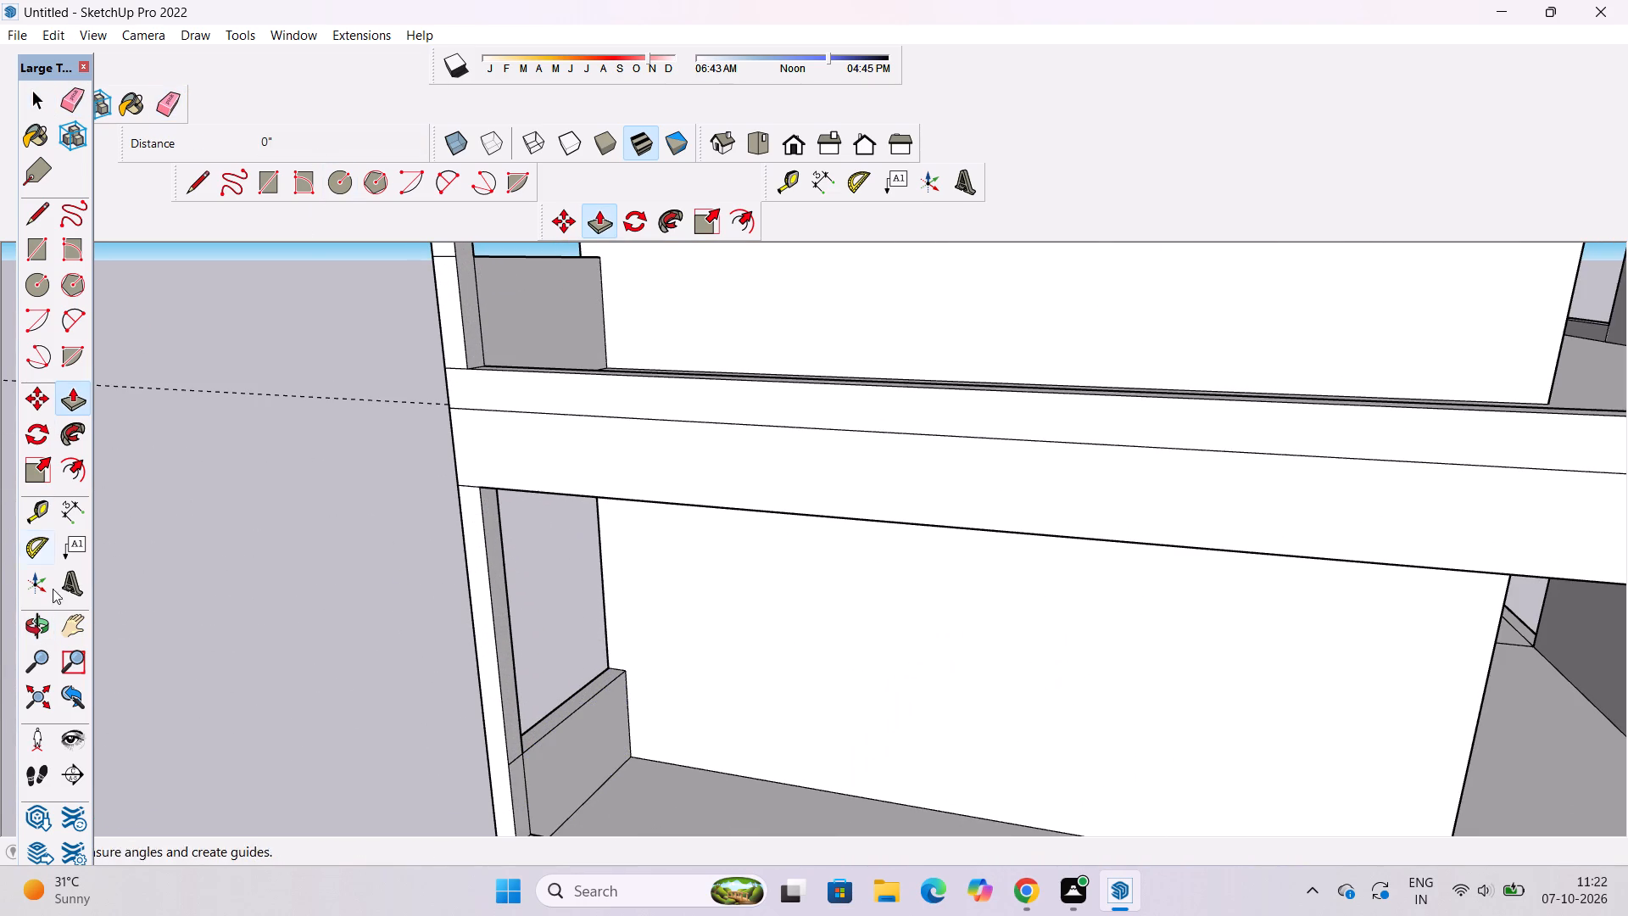
# Erase the short line across the corner post's inner face at parapet height in the lowest balcony.
pyautogui.click(161, 104)
pyautogui.scroll(-5, 412, 353)
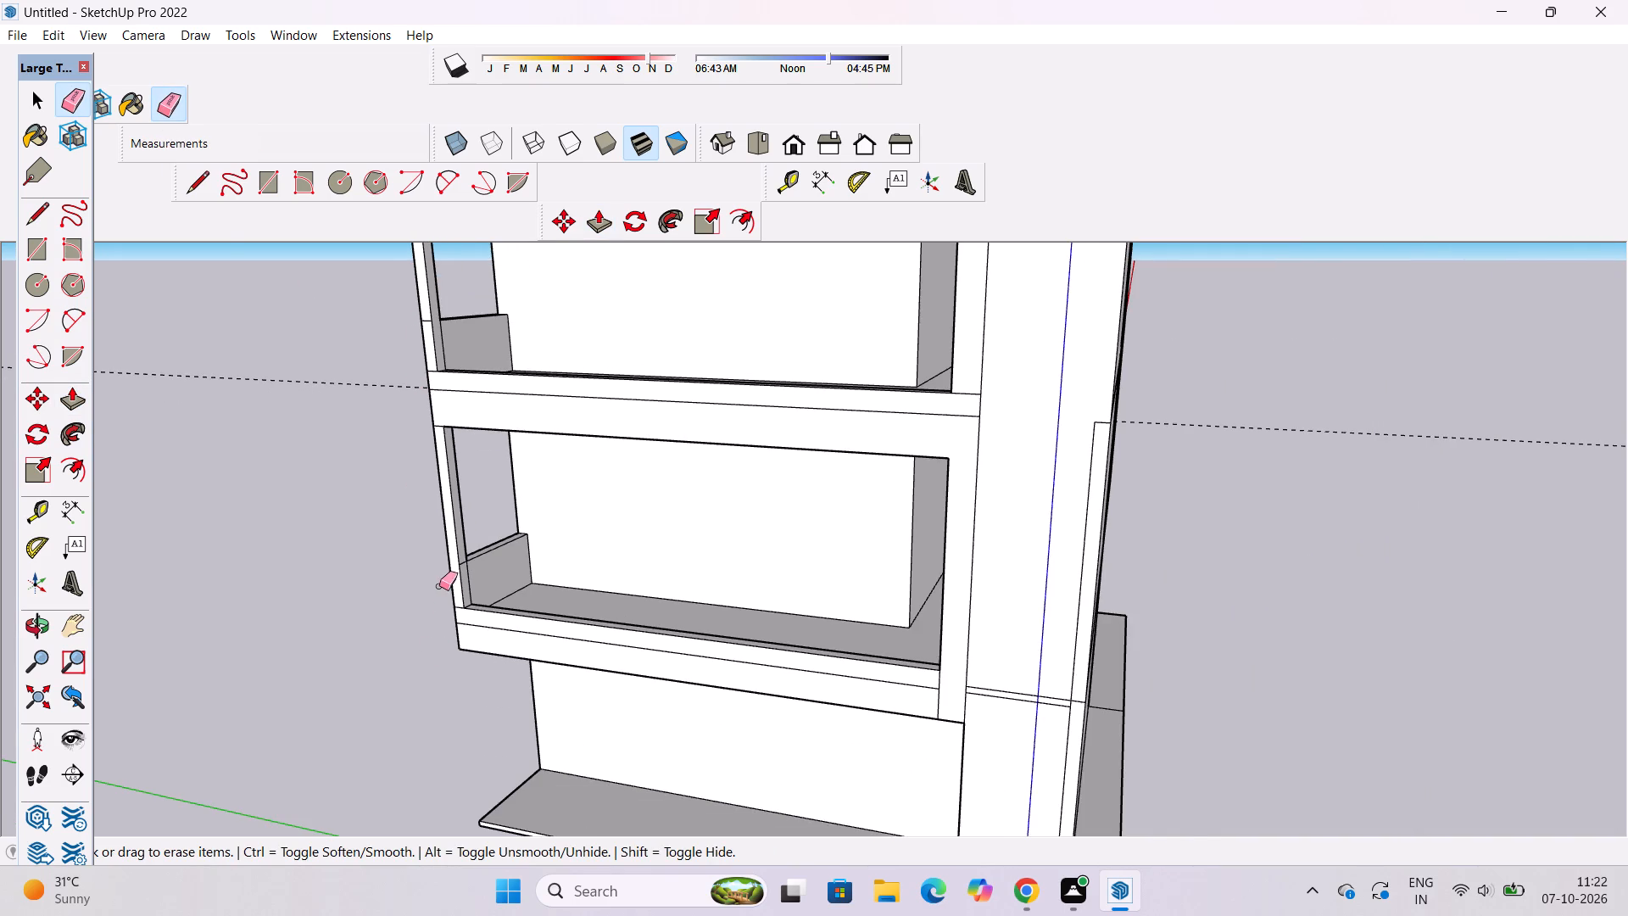
pyautogui.scroll(13, 447, 556)
pyautogui.moveTo(471, 499); pyautogui.dragTo(471, 522)
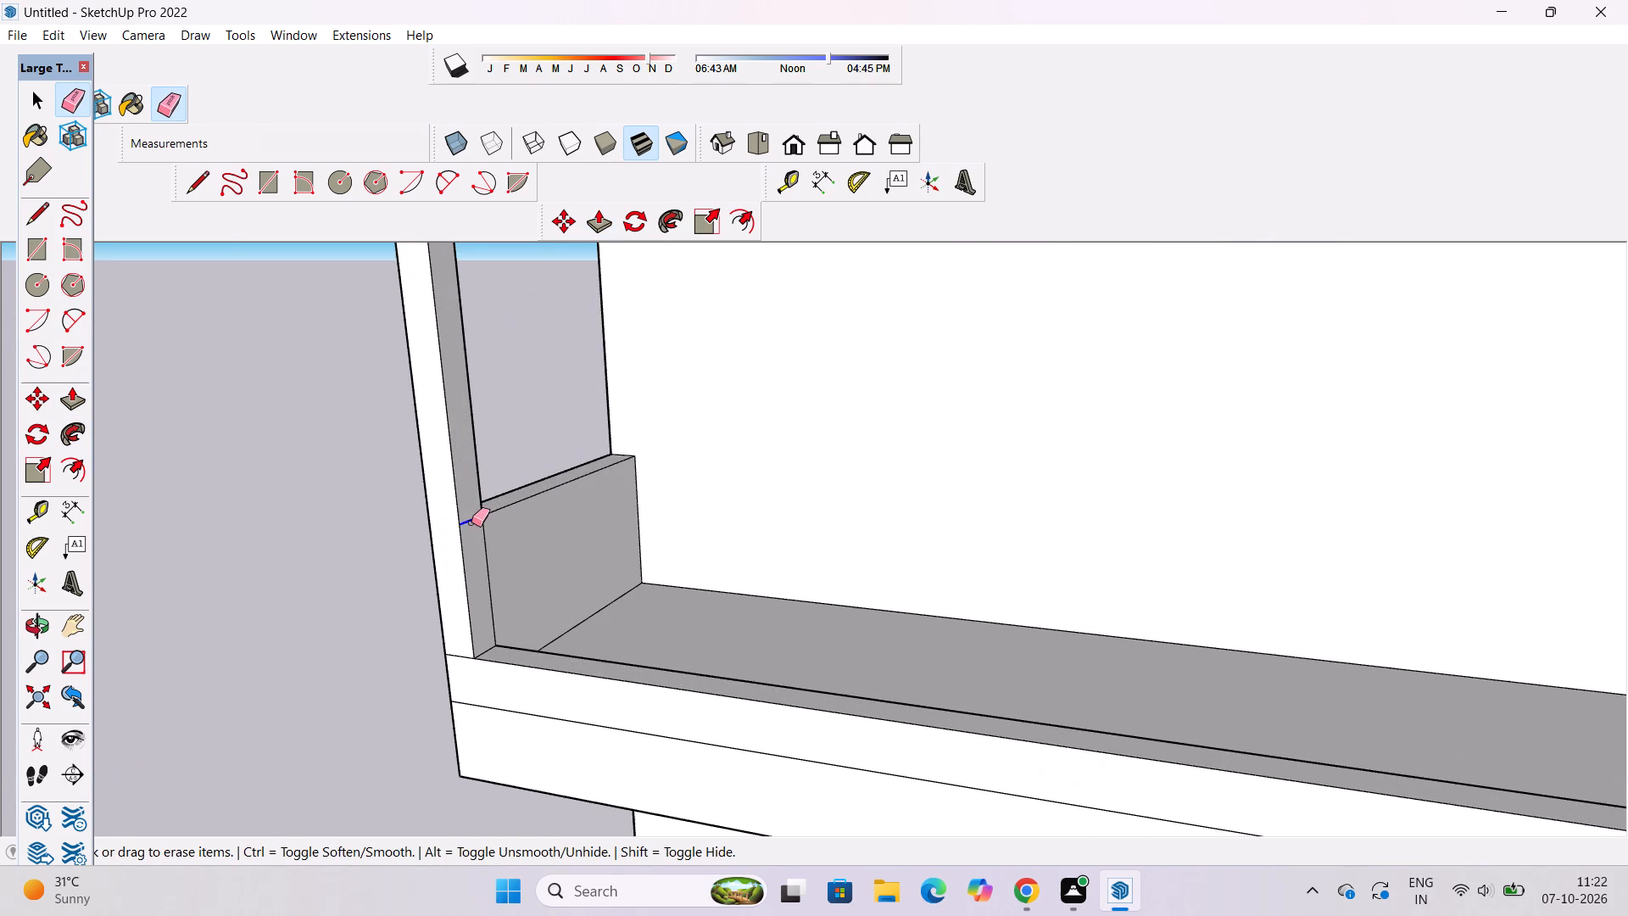
pyautogui.moveTo(471, 522); pyautogui.dragTo(471, 530)
# Push/Pull the corner post's inner face in the lowest balcony 1.5' into the opening.
pyautogui.press('space')
pyautogui.press('o')
pyautogui.scroll(-5, 486, 535)
pyautogui.keyDown('shift'); pyautogui.moveTo(486, 535); pyautogui.dragTo(509, 667); pyautogui.keyUp('shift')
pyautogui.keyDown('shift'); pyautogui.scroll(-6, 496, 634); pyautogui.keyUp('shift')
pyautogui.moveTo(496, 634); pyautogui.dragTo(544, 637)
pyautogui.moveTo(544, 637); pyautogui.dragTo(490, 682)
pyautogui.keyDown('shift'); pyautogui.scroll(2, 486, 665); pyautogui.keyUp('shift')
pyautogui.keyDown('shift'); pyautogui.moveTo(483, 661); pyautogui.dragTo(470, 664); pyautogui.keyUp('shift')
pyautogui.press('space')
pyautogui.scroll(5, 470, 664)
pyautogui.press('space')
pyautogui.click(462, 642)
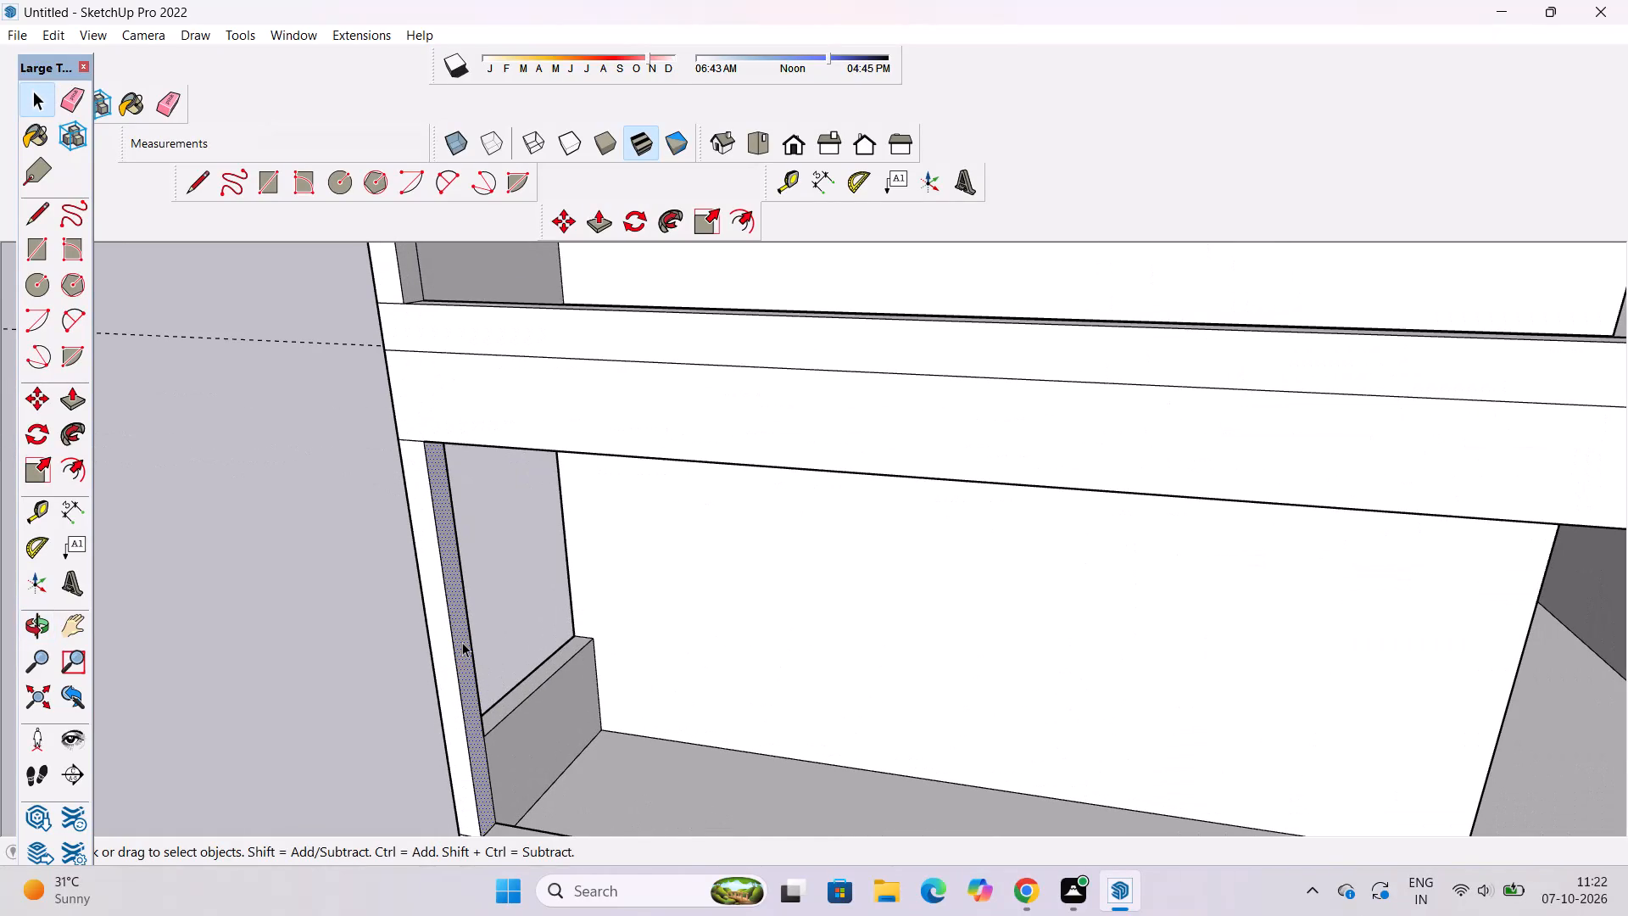
pyautogui.press('p')
pyautogui.click(462, 642)
pyautogui.scroll(-2, 462, 640)
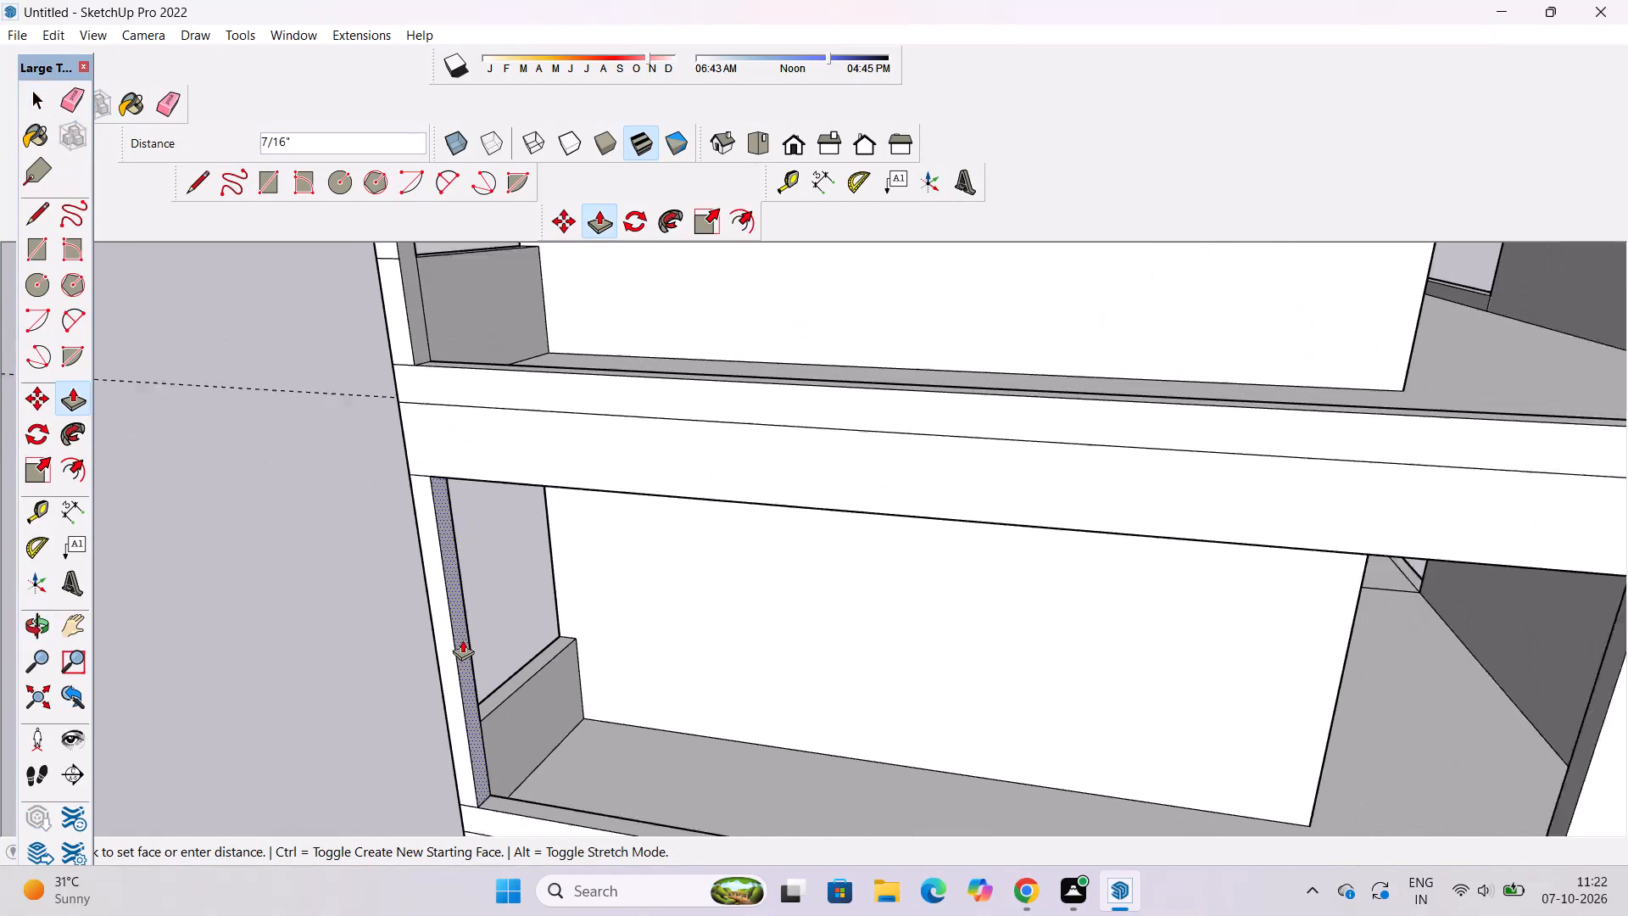
pyautogui.scroll(-1, 462, 640)
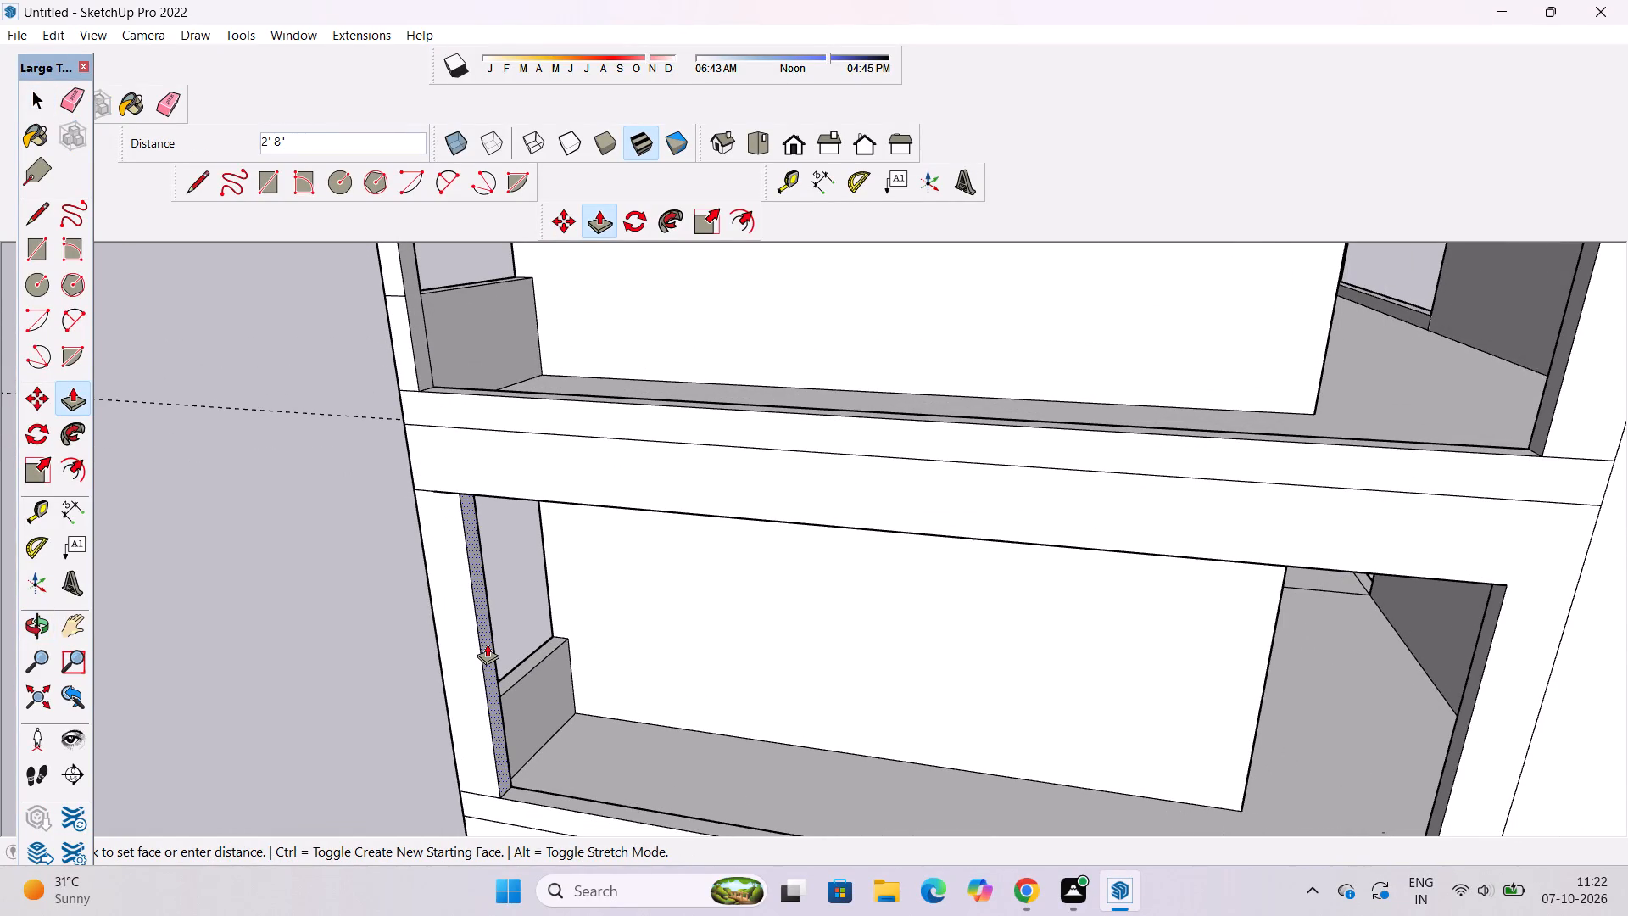
pyautogui.write("1.5'")
pyautogui.press('Return')
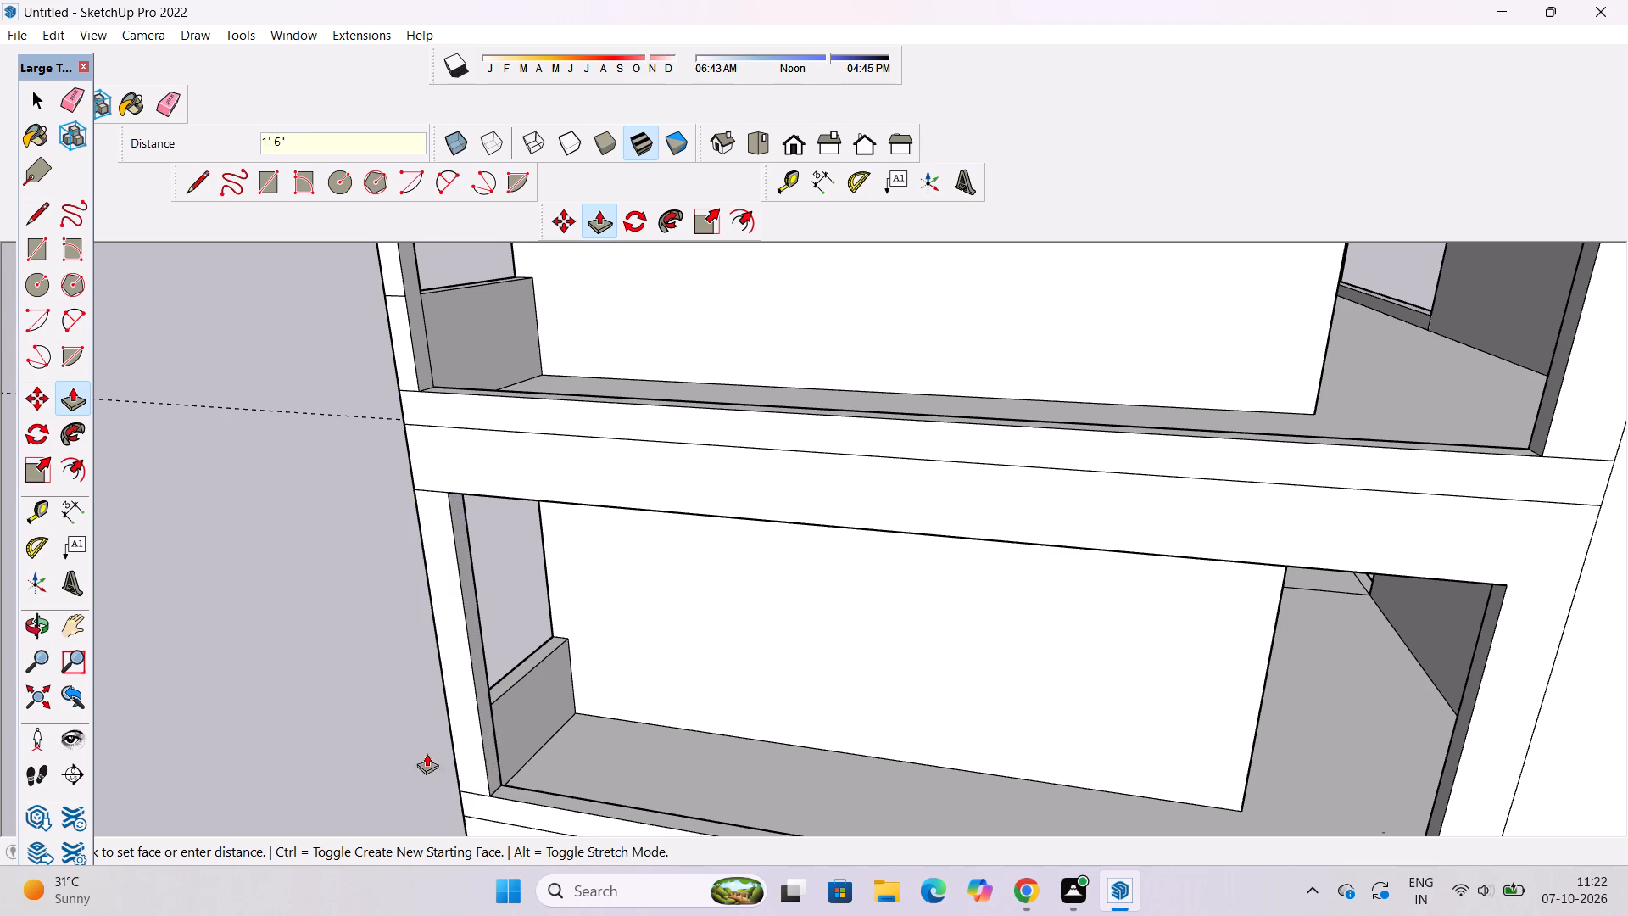
# Push/Pull the corner post's inner face in the middle balcony 1' 6", aligning it with the widened post of the lowest balcony.
pyautogui.scroll(-5, 407, 809)
pyautogui.scroll(-4, 365, 626)
pyautogui.scroll(5, 347, 443)
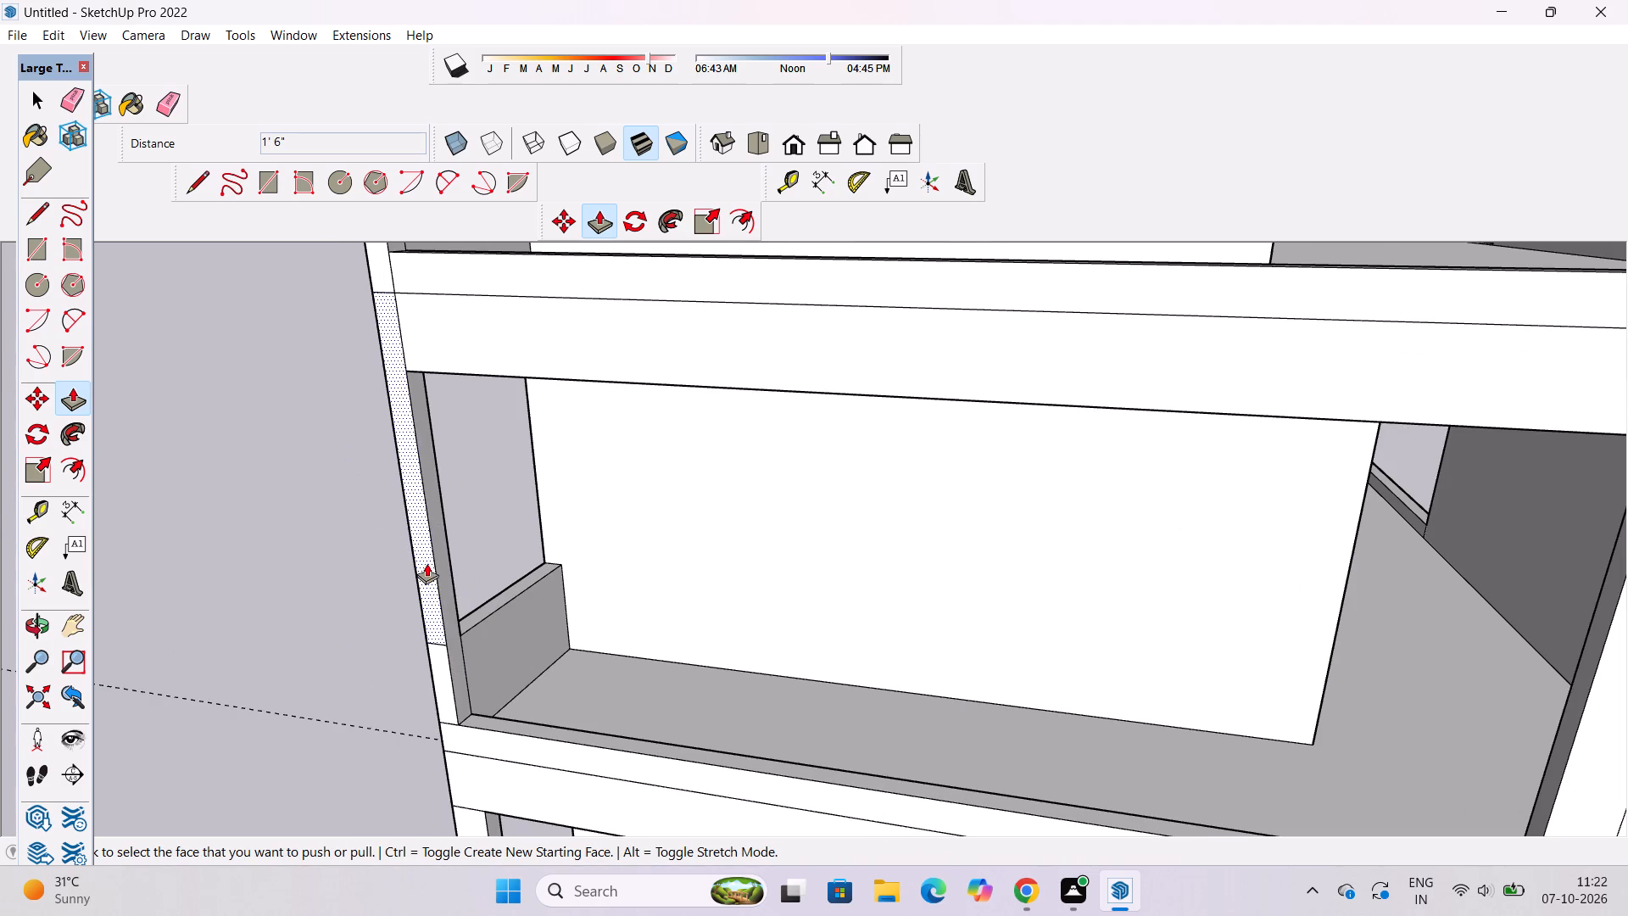
pyautogui.click(448, 611)
pyautogui.scroll(-5, 448, 611)
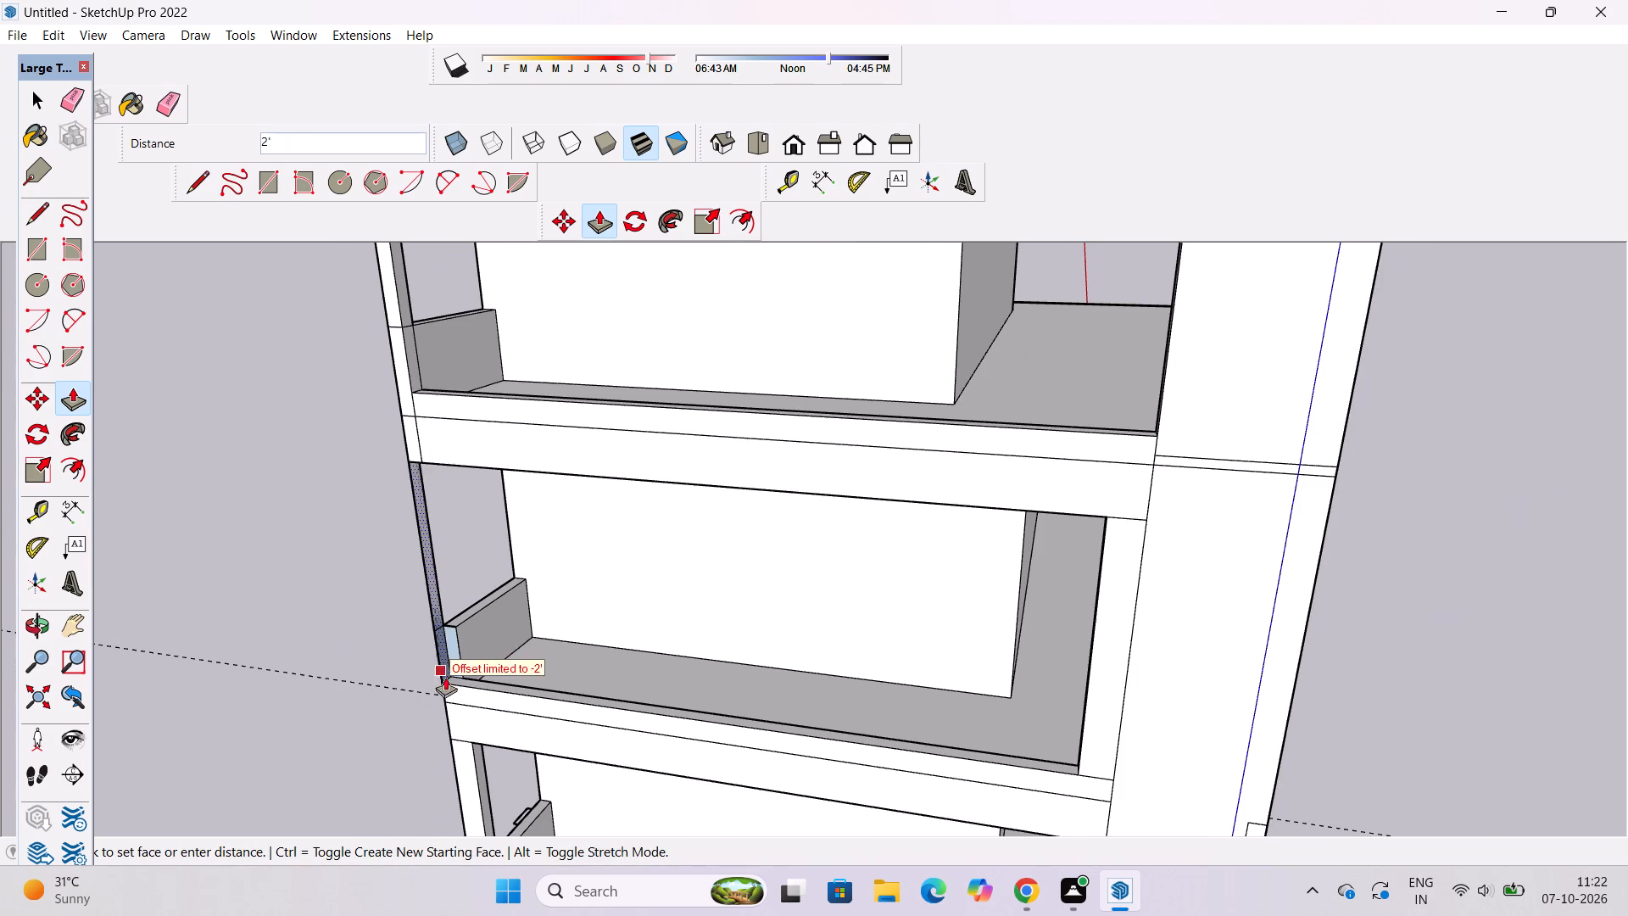
pyautogui.click(474, 756)
# Erase the short line across the corner post's inner face at parapet height in the top balcony.
pyautogui.scroll(-5, 481, 757)
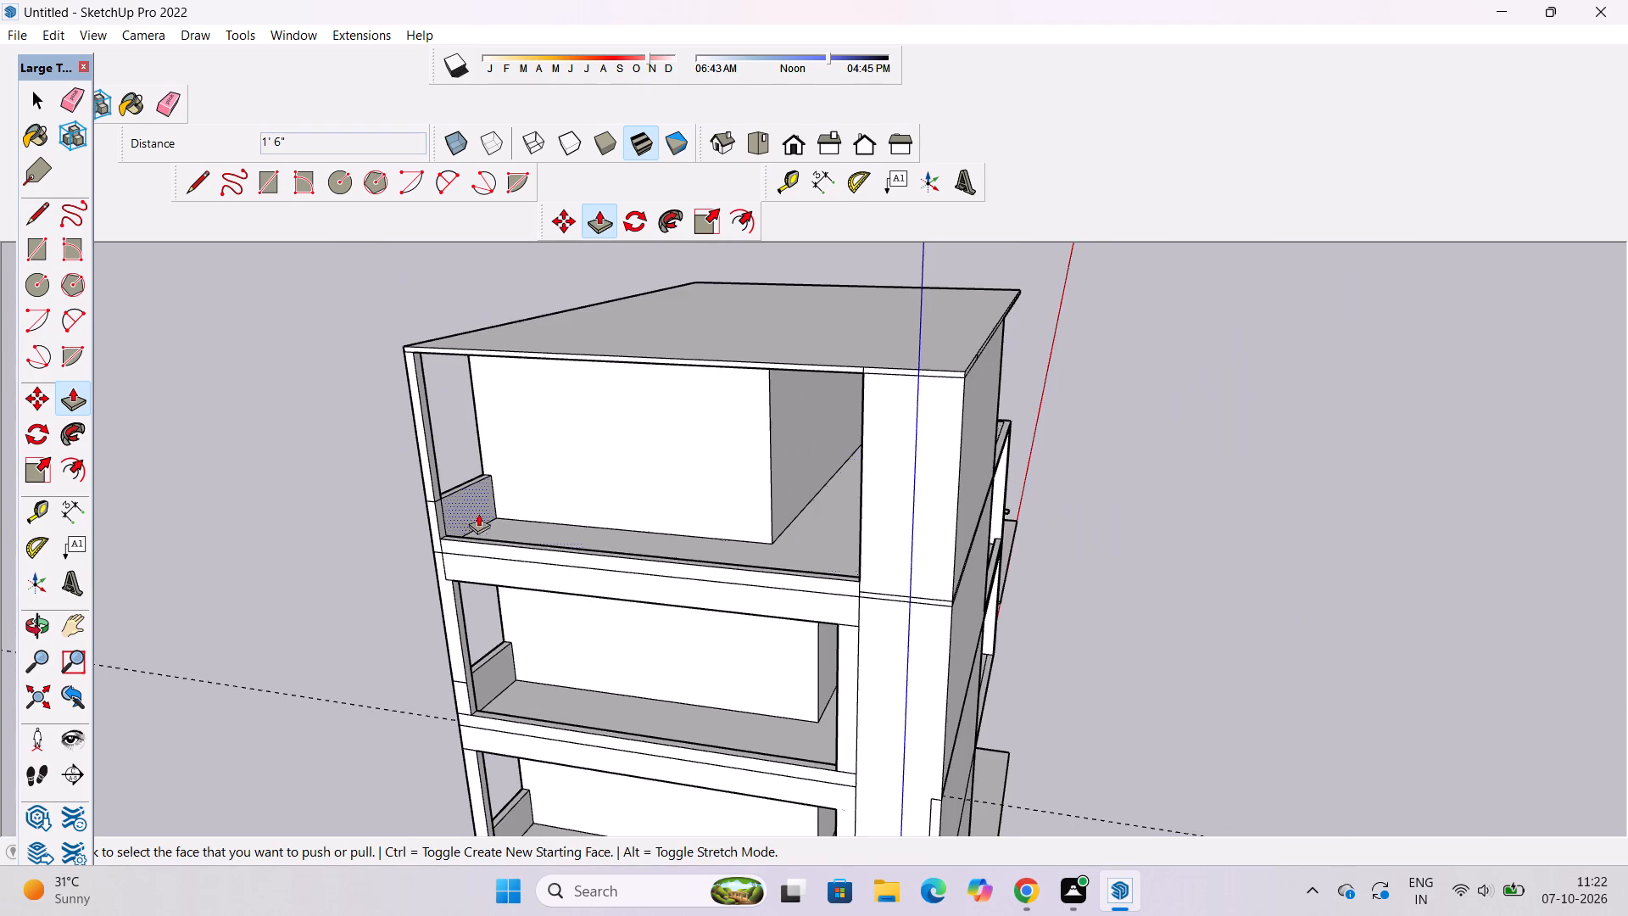
pyautogui.scroll(5, 457, 498)
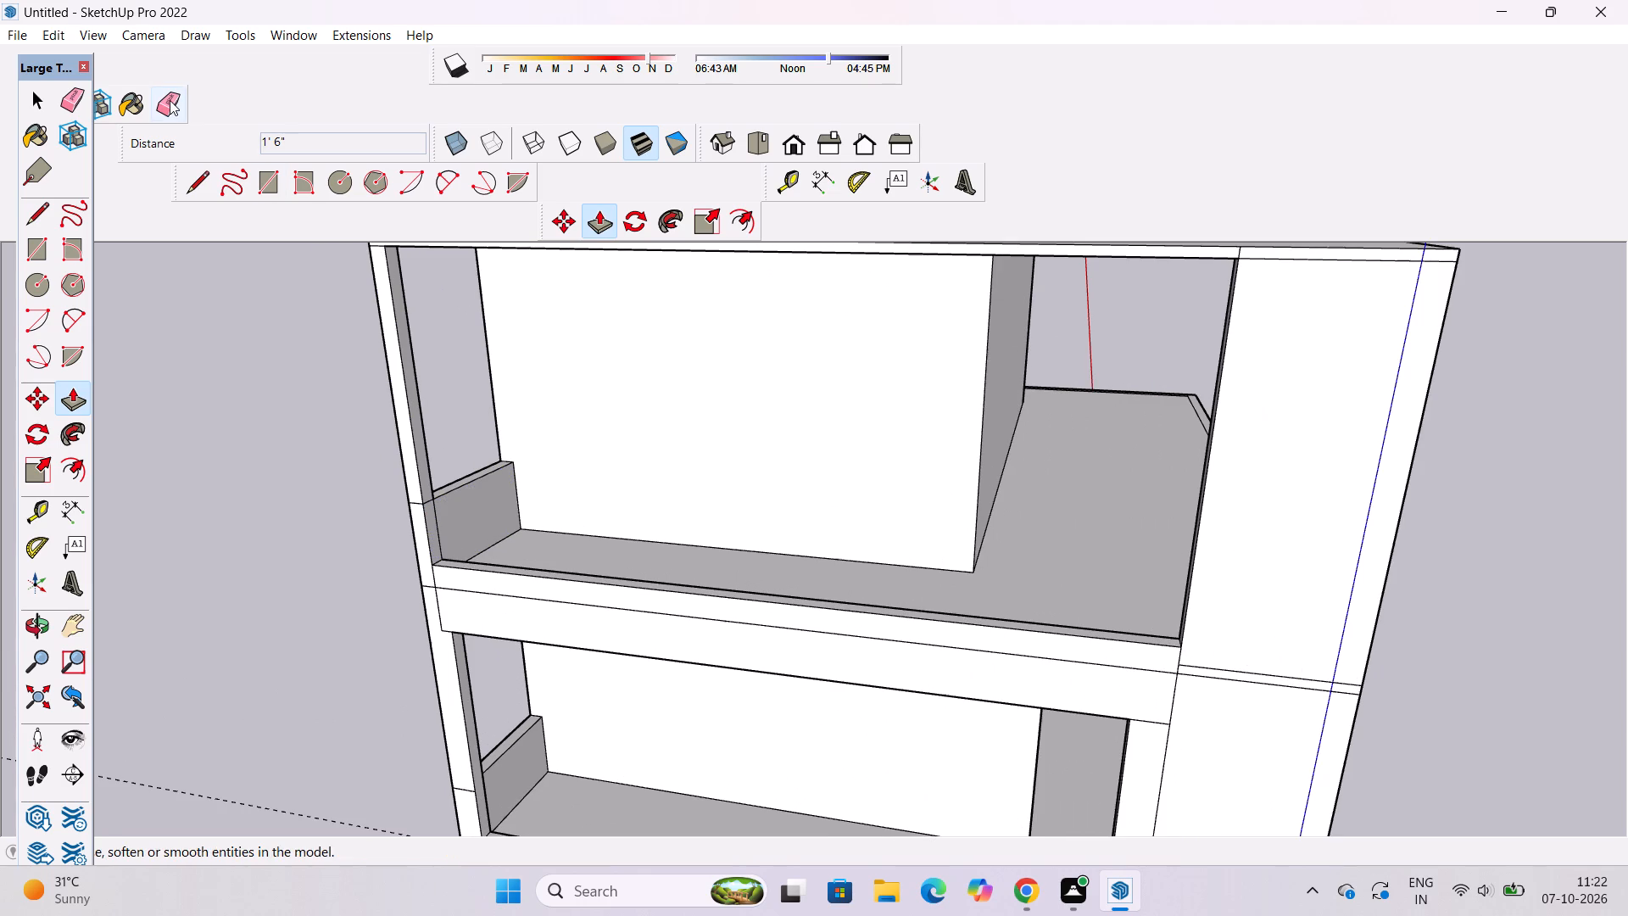
pyautogui.click(170, 100)
pyautogui.scroll(9, 432, 501)
pyautogui.moveTo(428, 492); pyautogui.dragTo(426, 511)
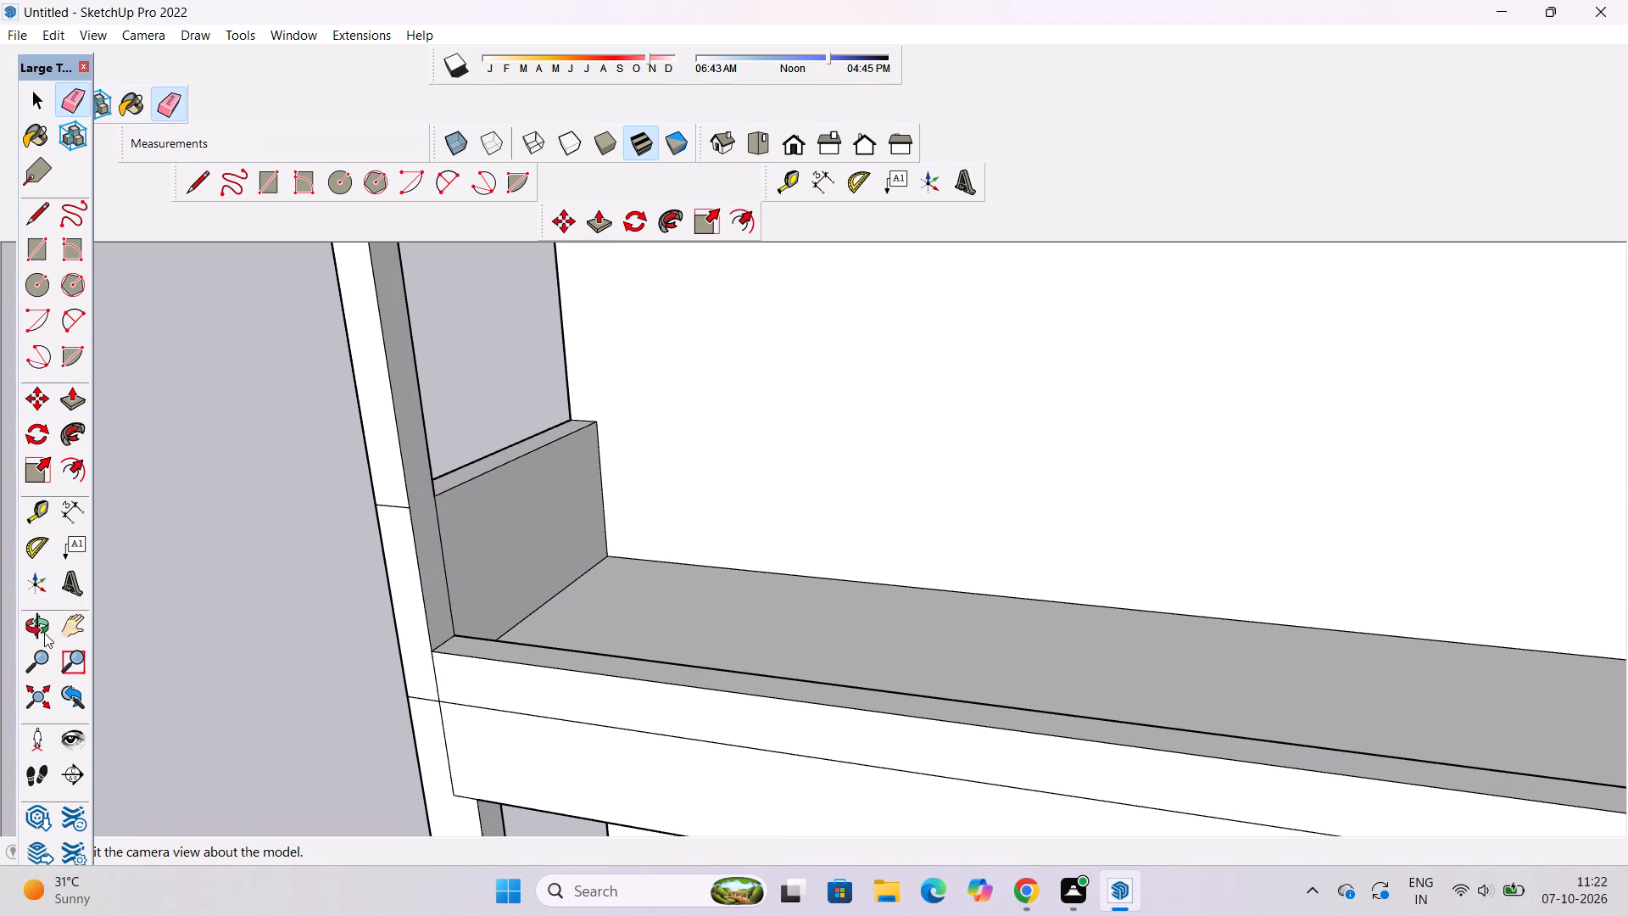
# Push/Pull the corner post's inner face in the top balcony 1' 6", aligning it with the post of the balcony below.
pyautogui.click(38, 626)
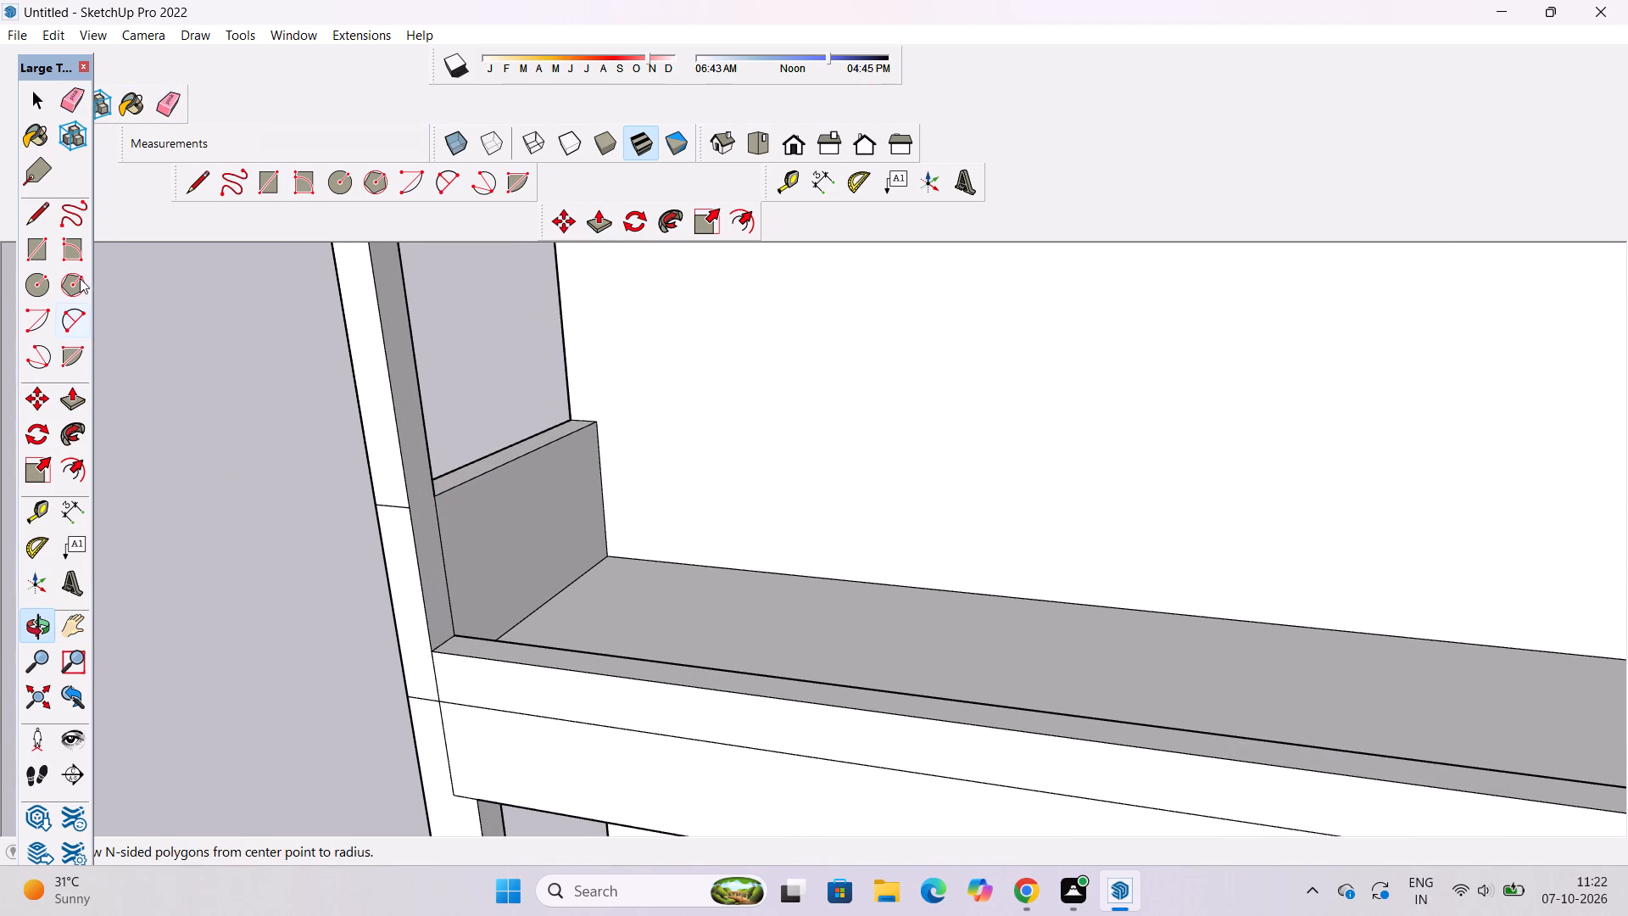
pyautogui.click(75, 407)
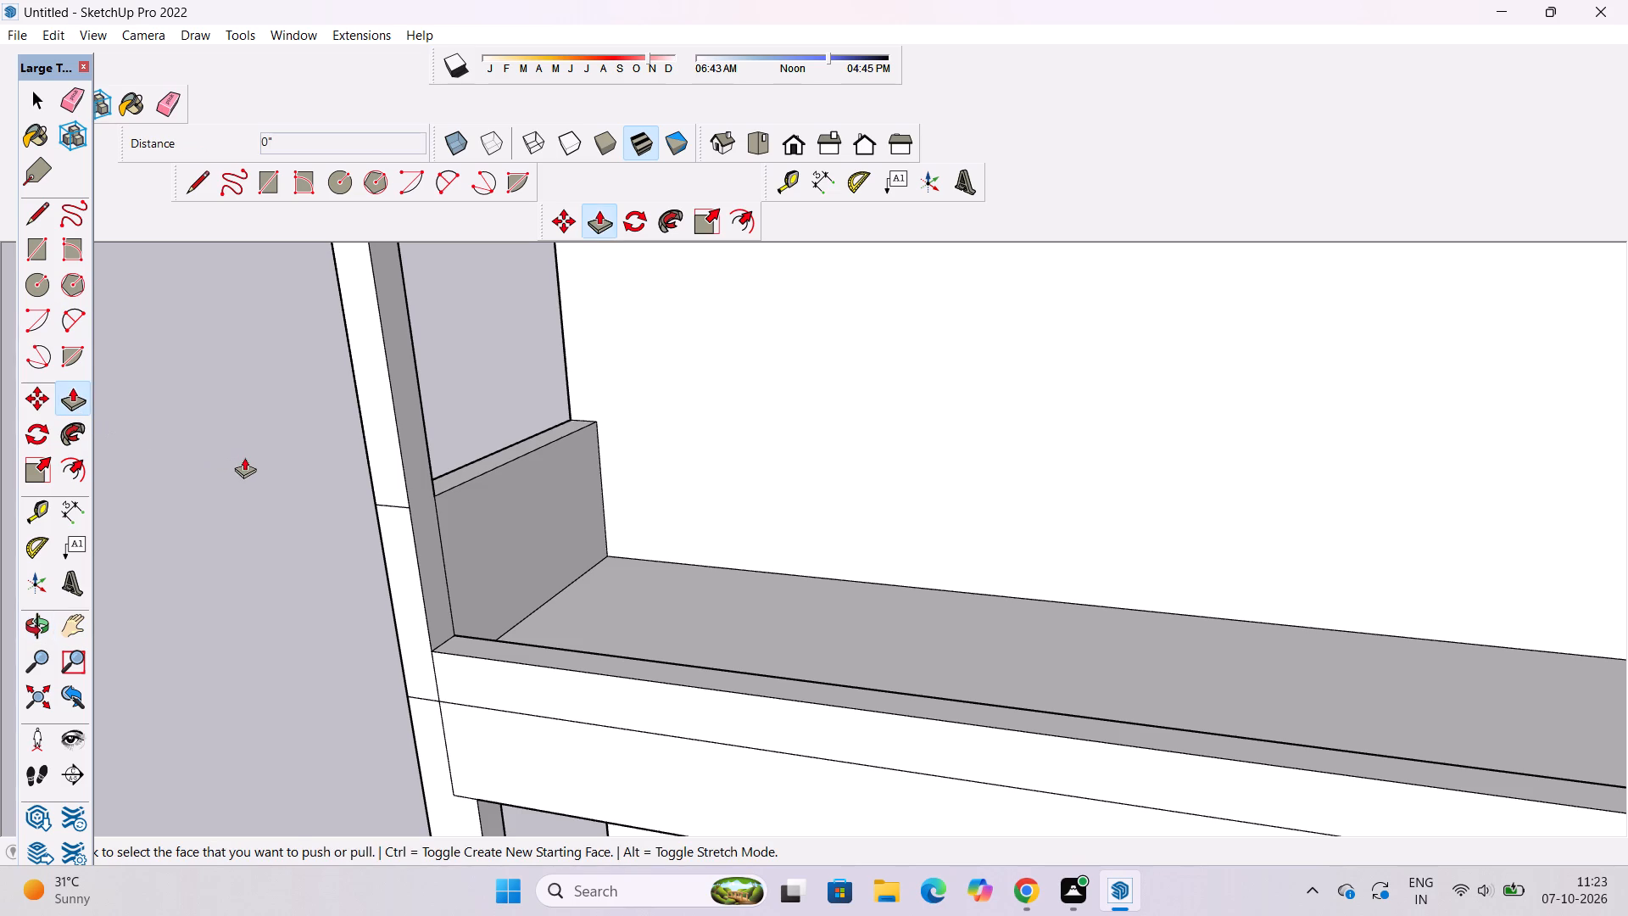
pyautogui.click(429, 557)
pyautogui.scroll(-6, 429, 557)
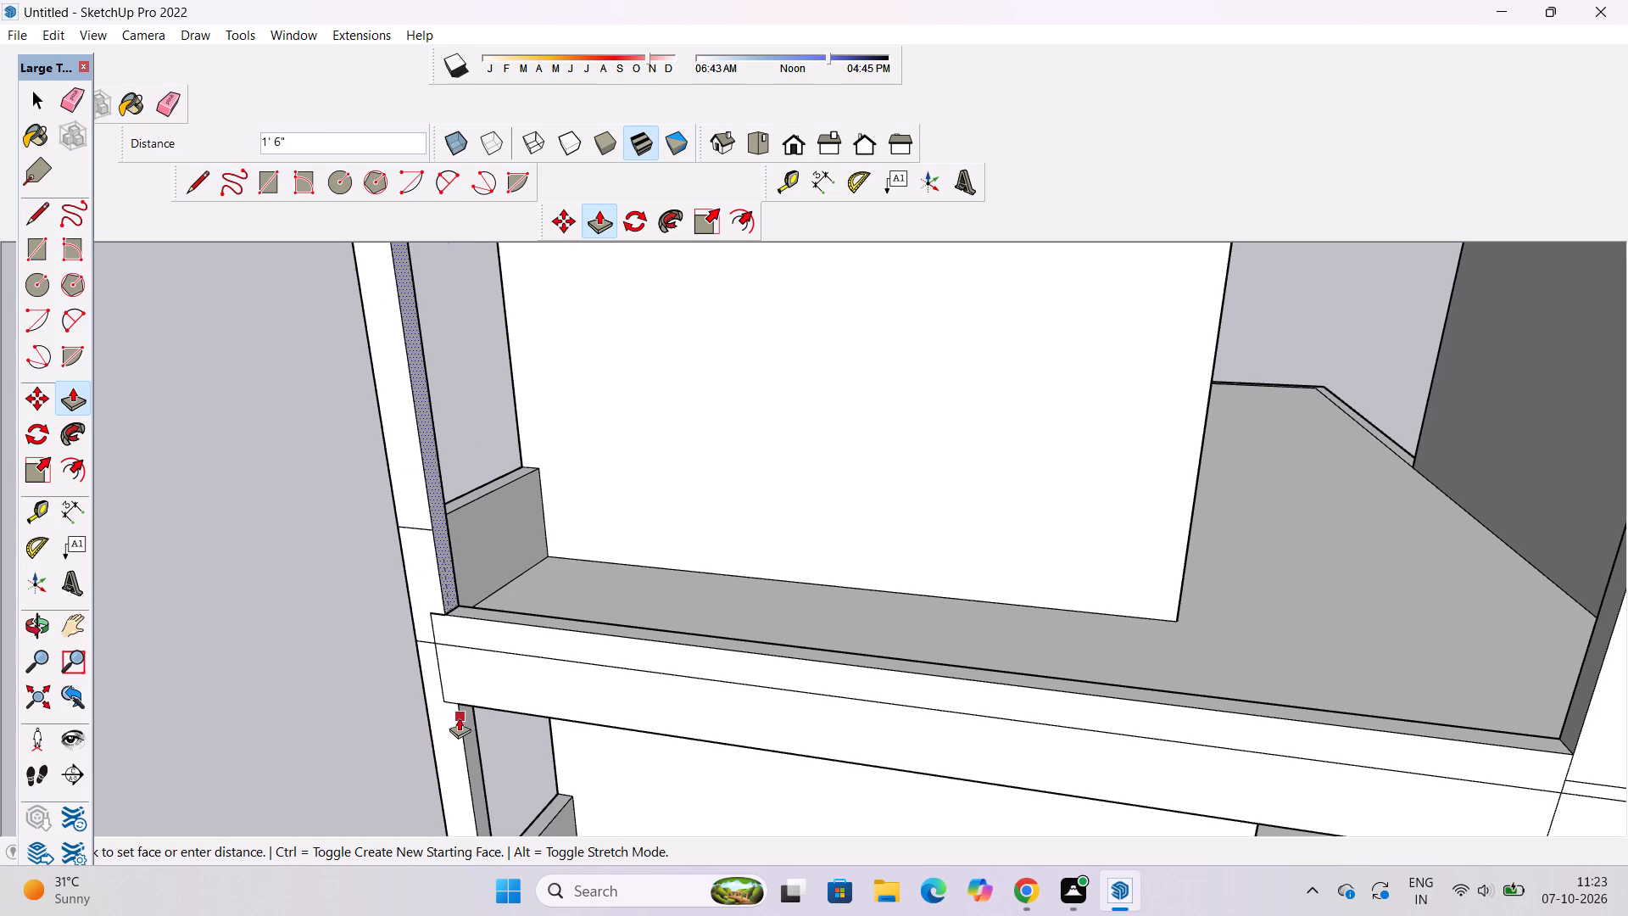
pyautogui.click(467, 729)
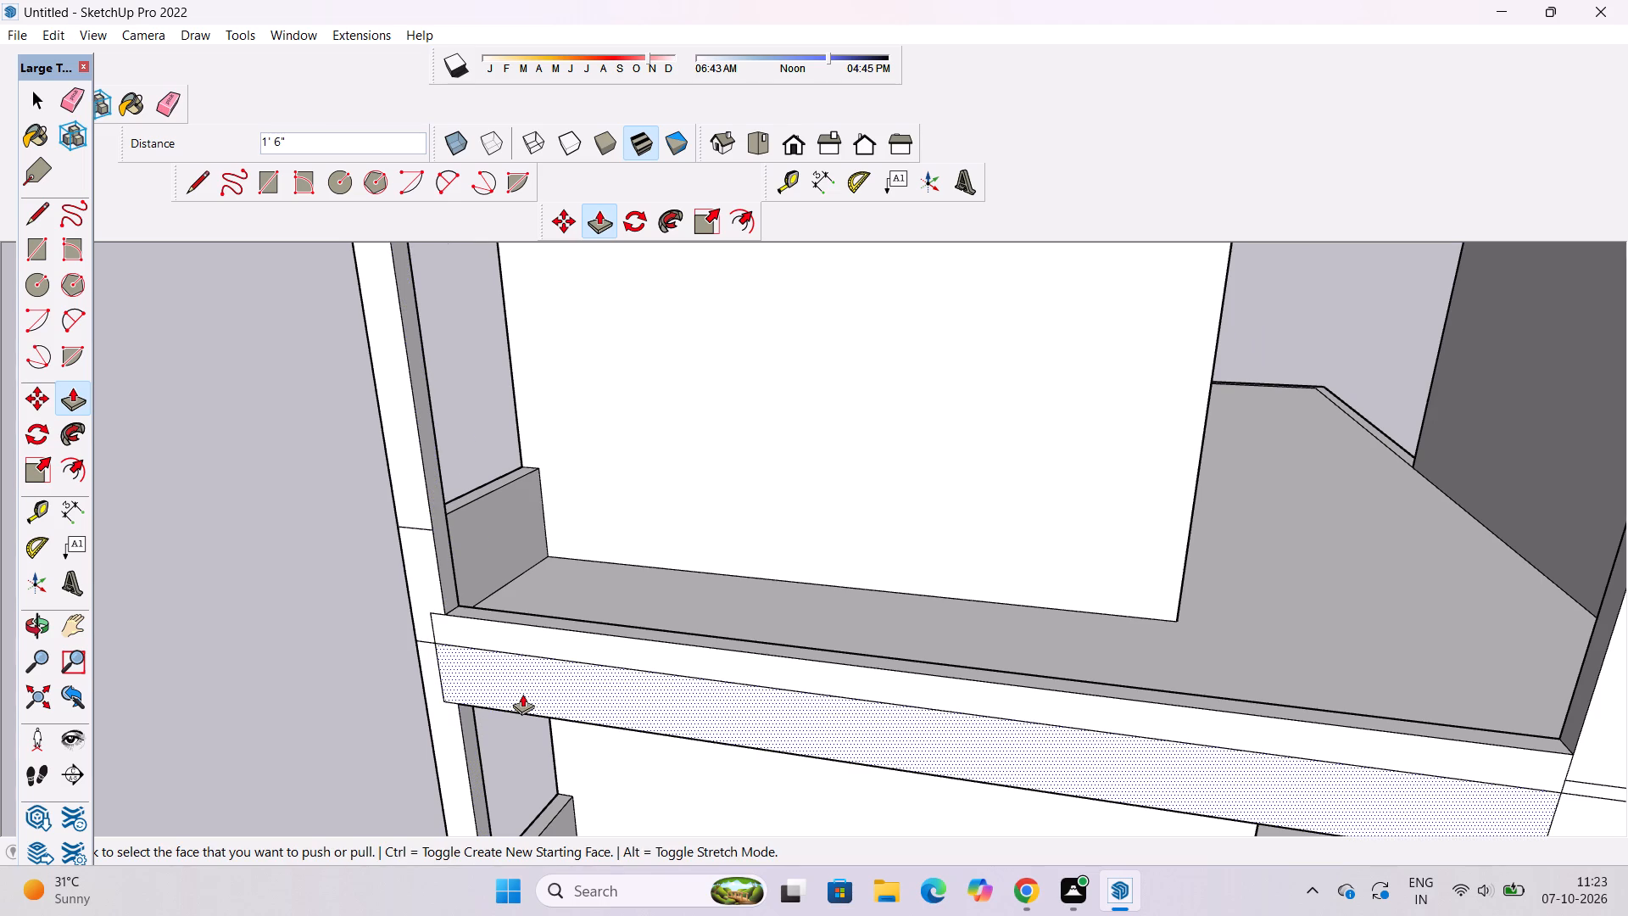
# Examine the widened corner posts from several angles, especially where the edge beam below the top balcony meets the post.
pyautogui.press('space')
pyautogui.write('o')
pyautogui.scroll(-4, 561, 660)
pyautogui.keyDown('shift'); pyautogui.moveTo(555, 668); pyautogui.dragTo(677, 629); pyautogui.keyUp('shift')
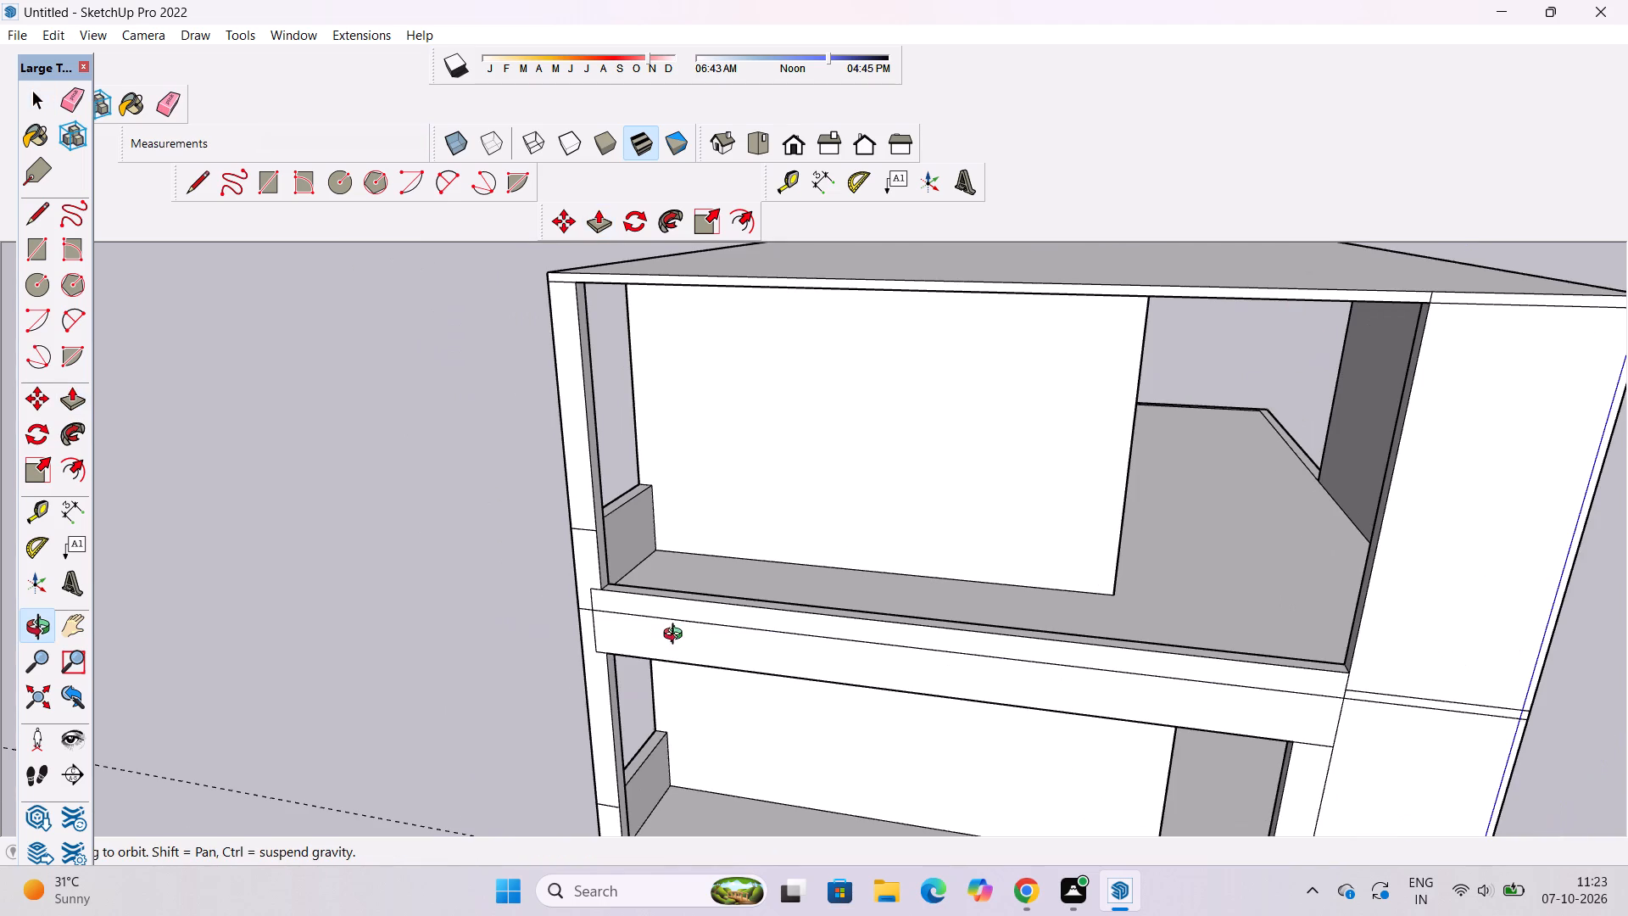
pyautogui.scroll(-3, 641, 630)
pyautogui.scroll(1, 641, 626)
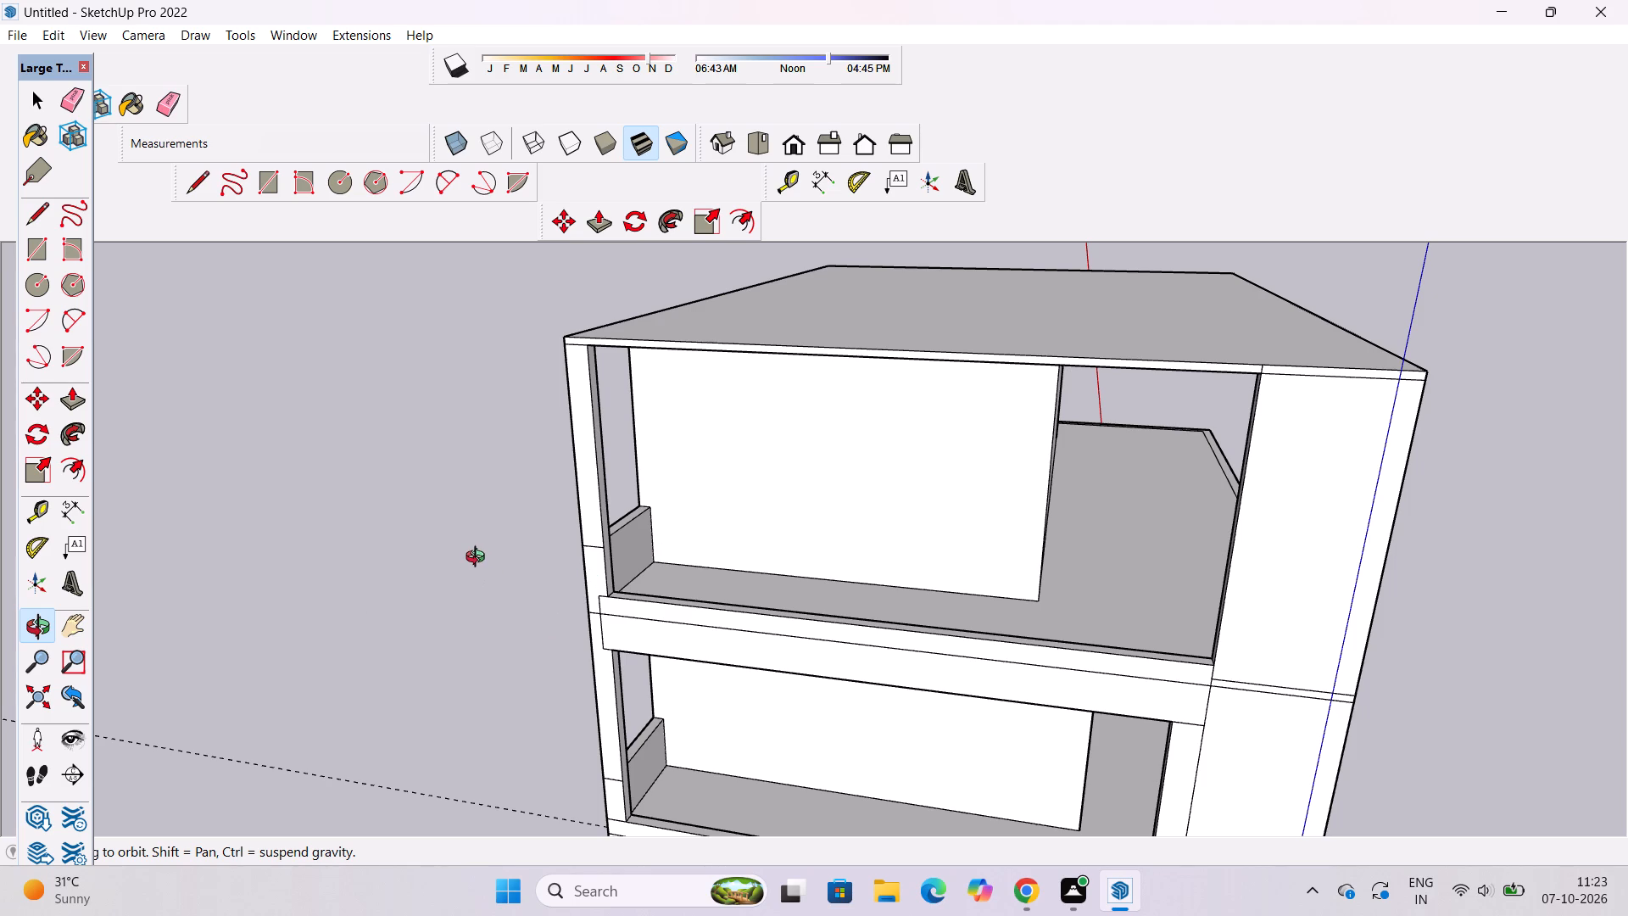
pyautogui.scroll(-4, 678, 557)
pyautogui.scroll(4, 712, 550)
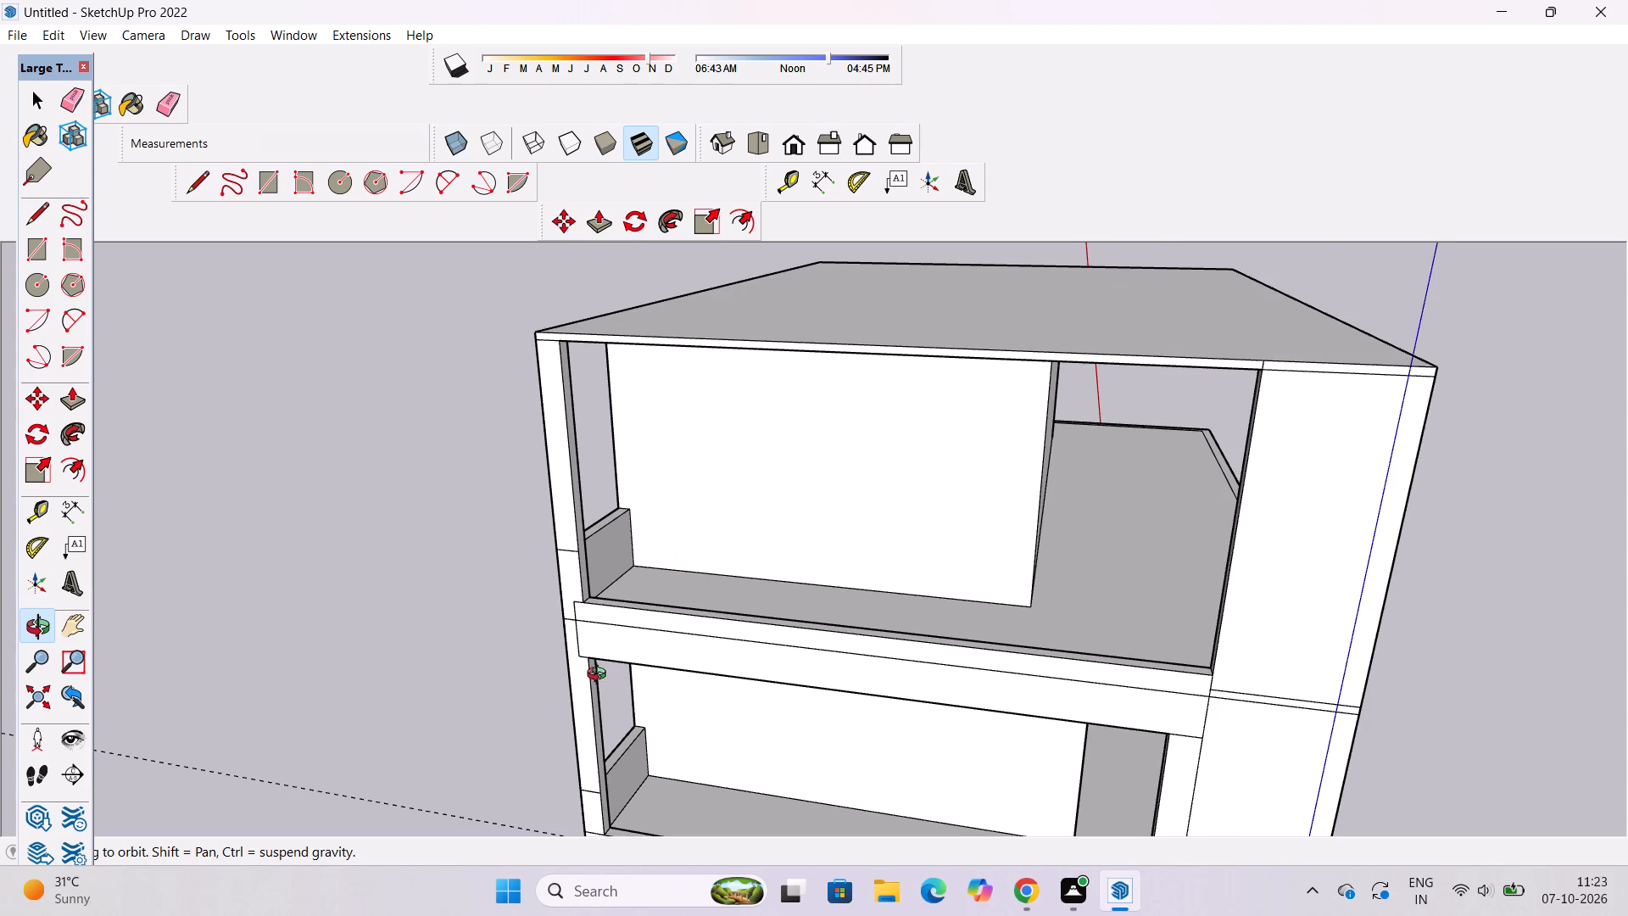
pyautogui.scroll(1, 595, 673)
pyautogui.scroll(-3, 593, 662)
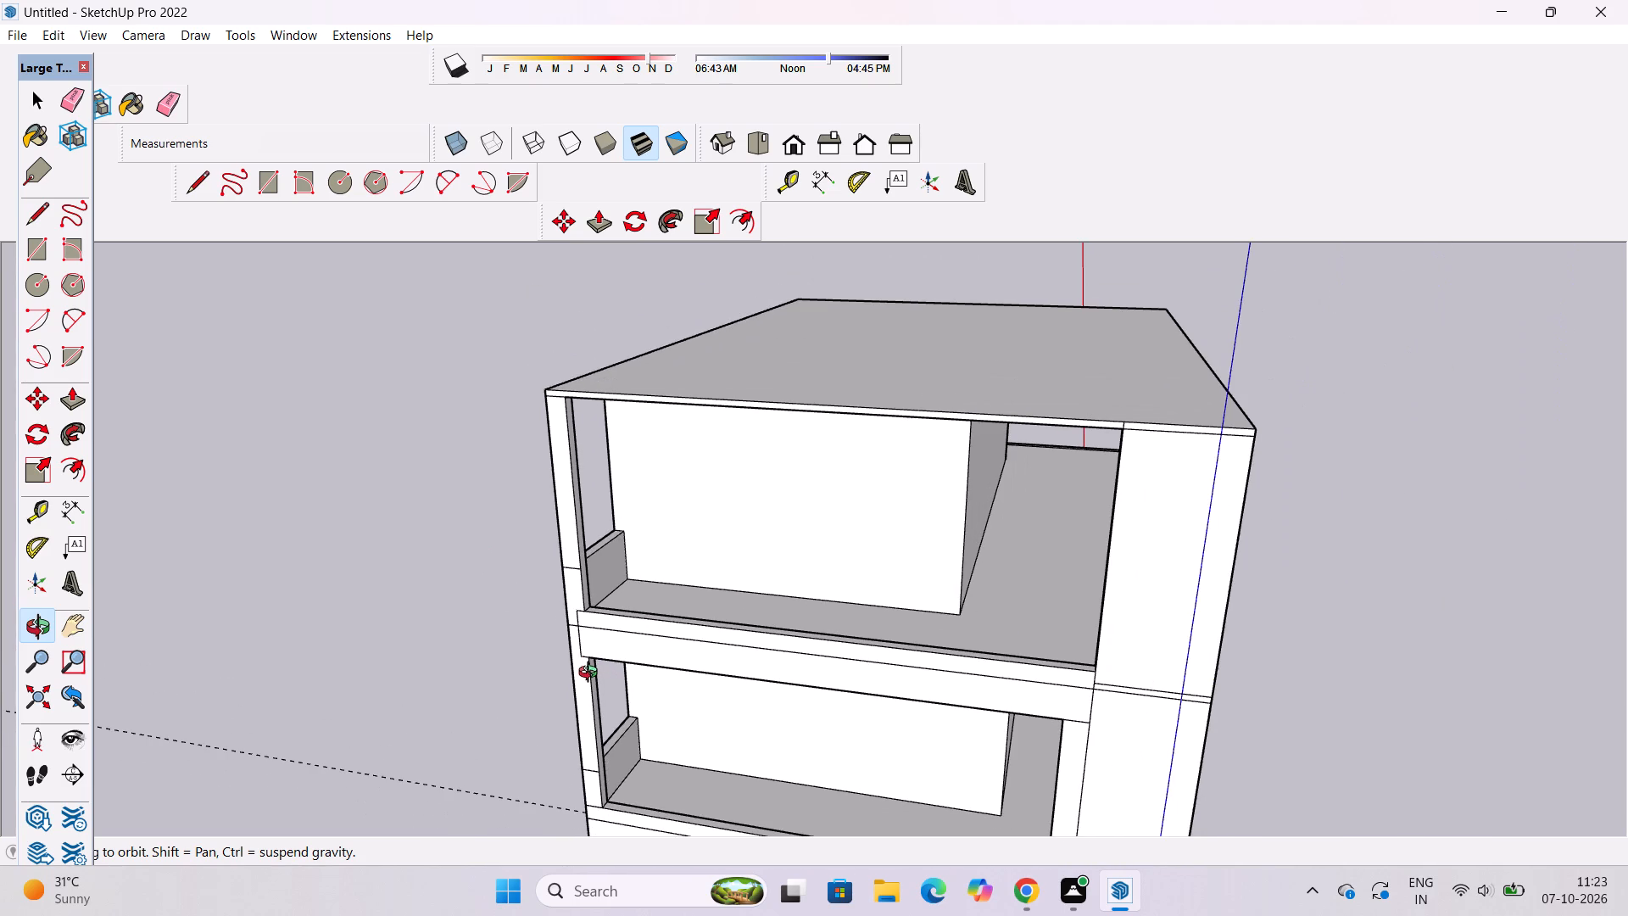
pyautogui.scroll(3, 592, 674)
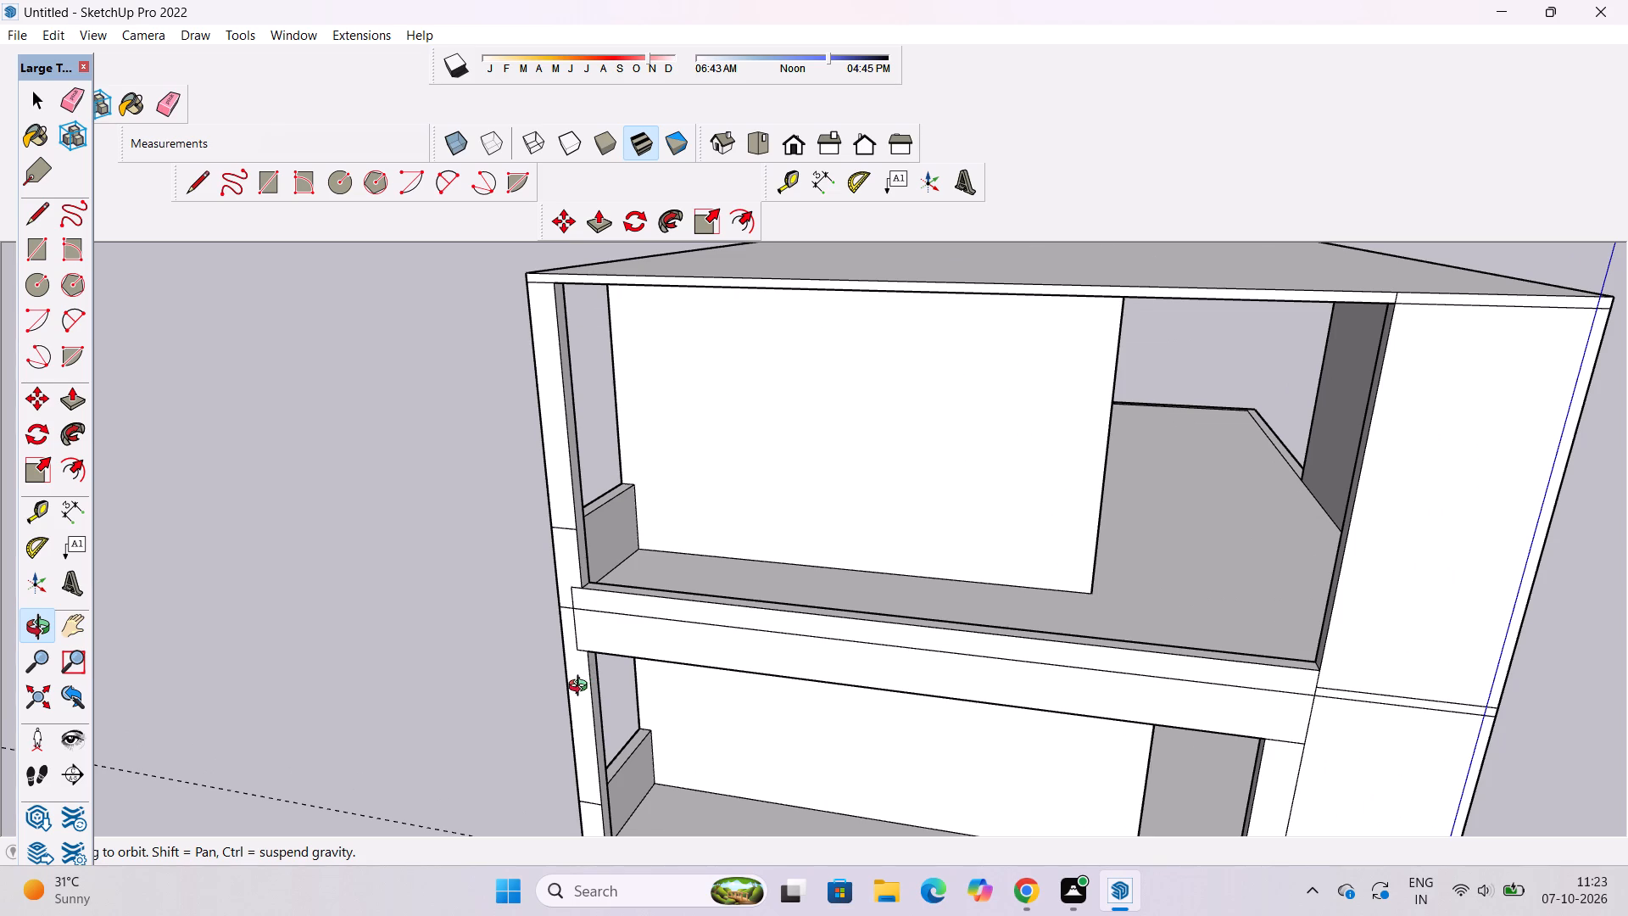
pyautogui.scroll(-4, 582, 688)
pyautogui.scroll(3, 582, 693)
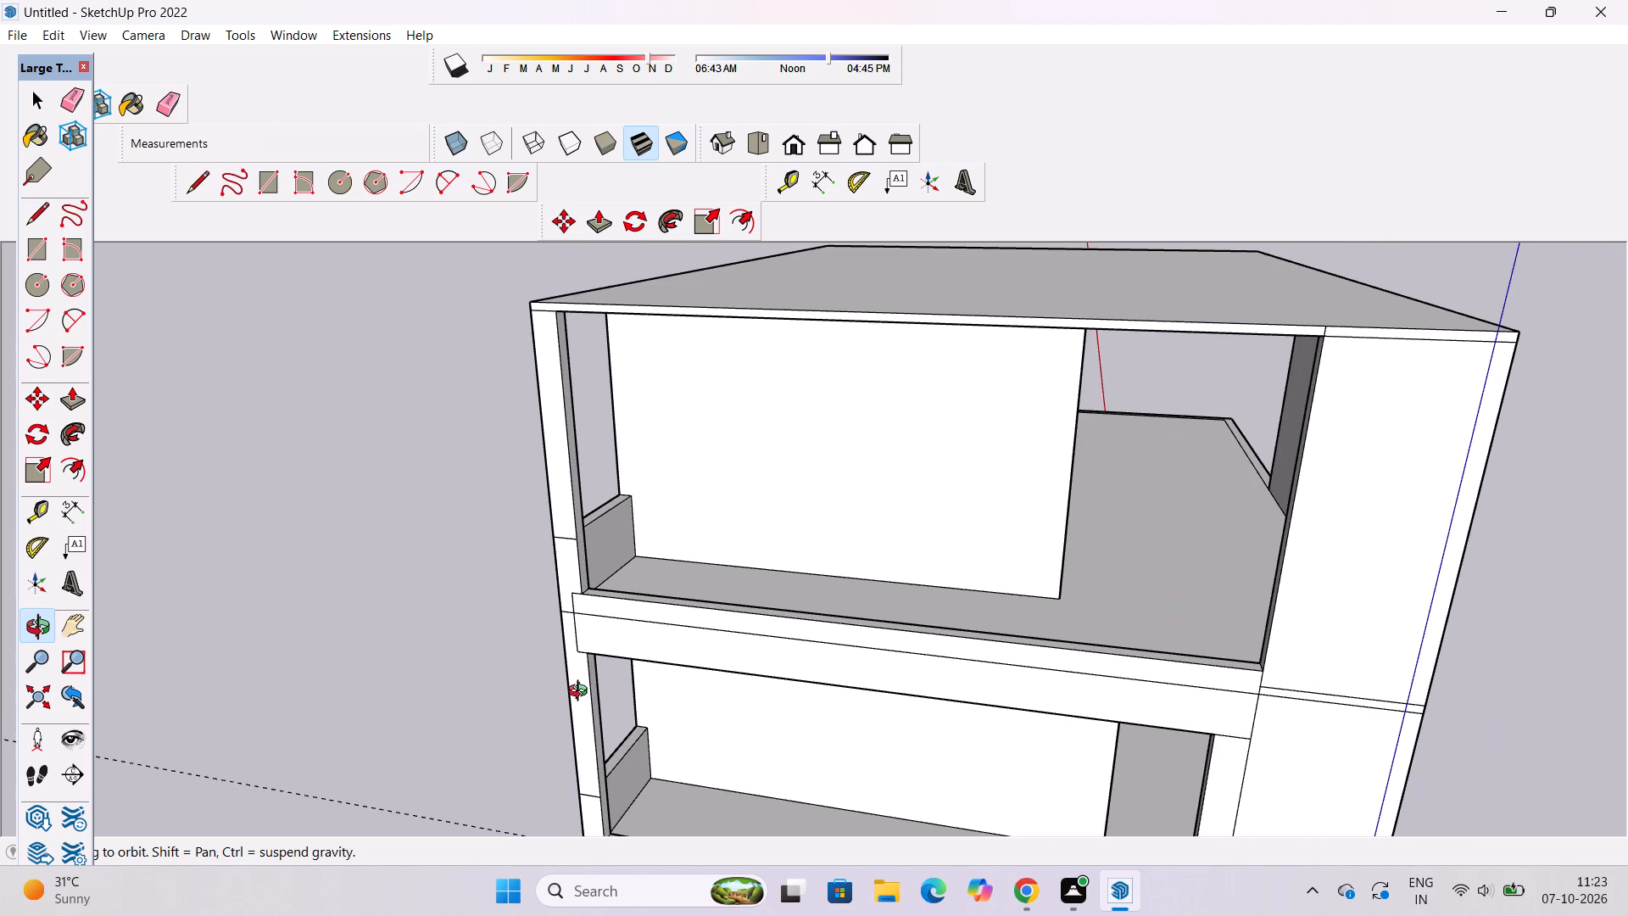
pyautogui.scroll(-1, 582, 693)
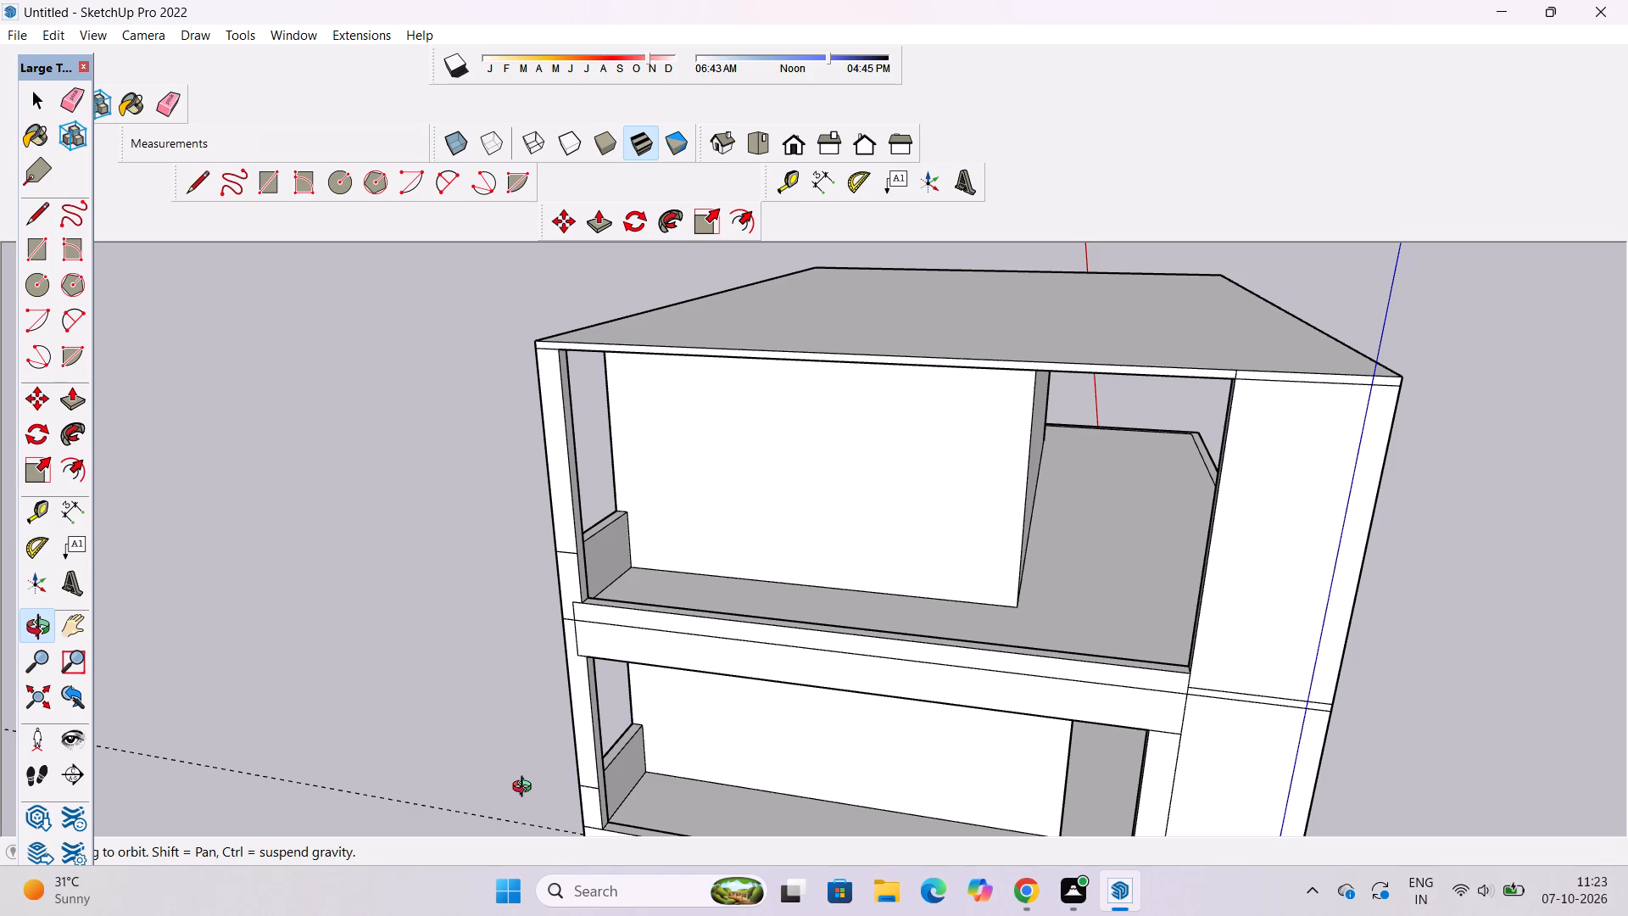
pyautogui.scroll(-5, 541, 607)
pyautogui.keyDown('shift'); pyautogui.moveTo(683, 570); pyautogui.dragTo(597, 550); pyautogui.keyUp('shift')
pyautogui.moveTo(514, 633); pyautogui.dragTo(649, 613)
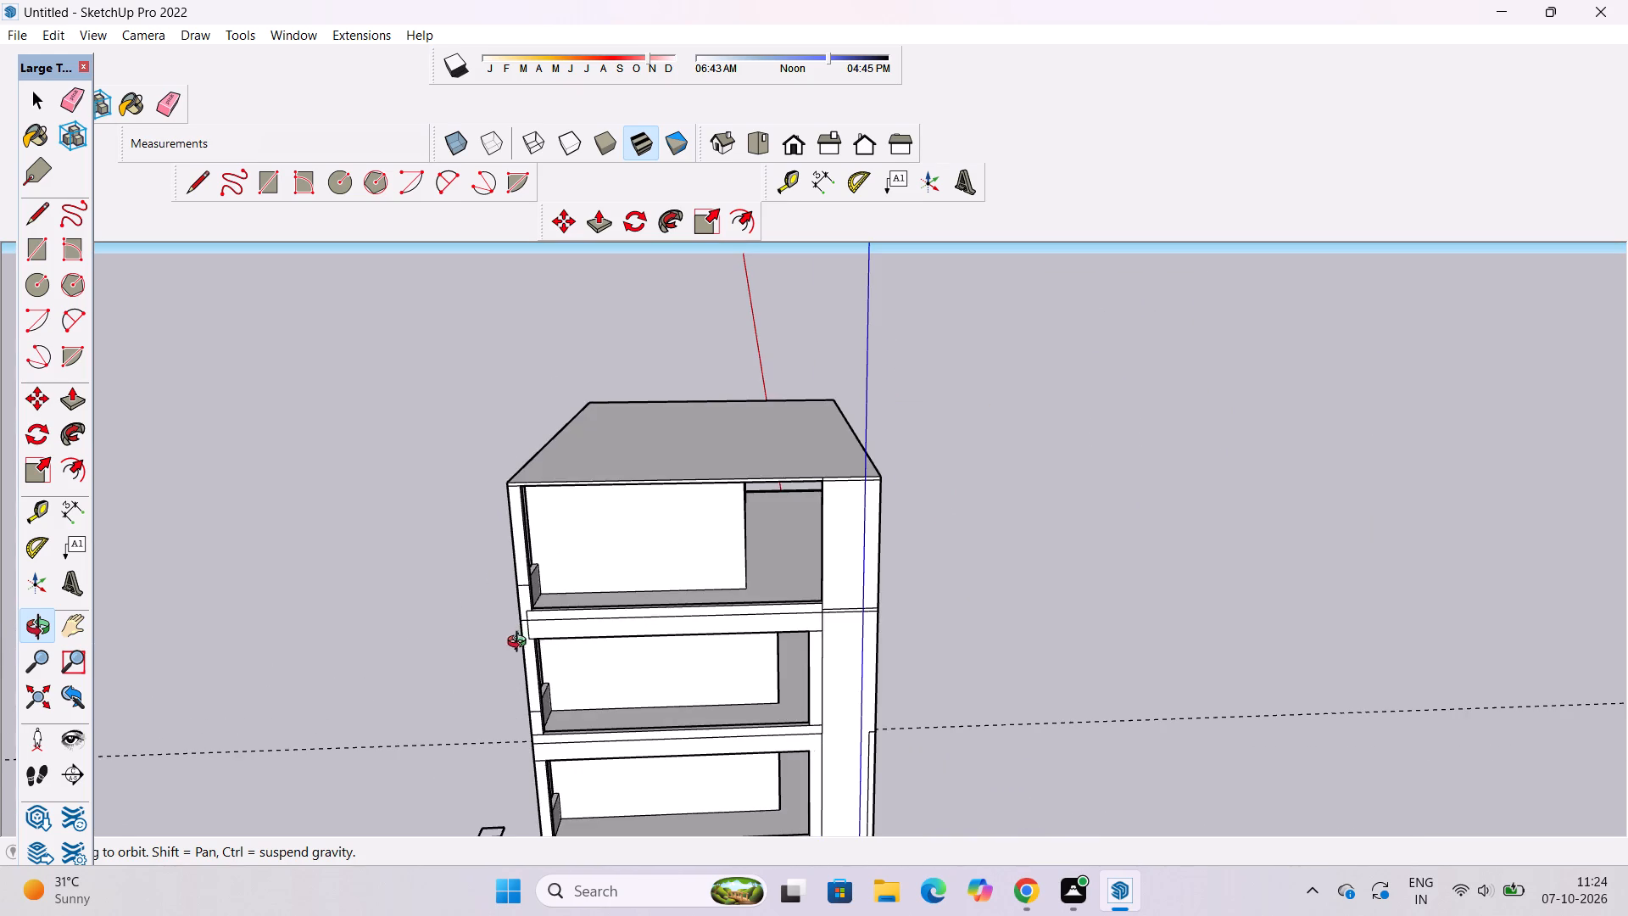
pyautogui.scroll(2, 496, 645)
pyautogui.keyDown('shift'); pyautogui.moveTo(496, 645); pyautogui.dragTo(534, 629); pyautogui.keyUp('shift')
pyautogui.scroll(3, 542, 621)
pyautogui.click(658, 623)
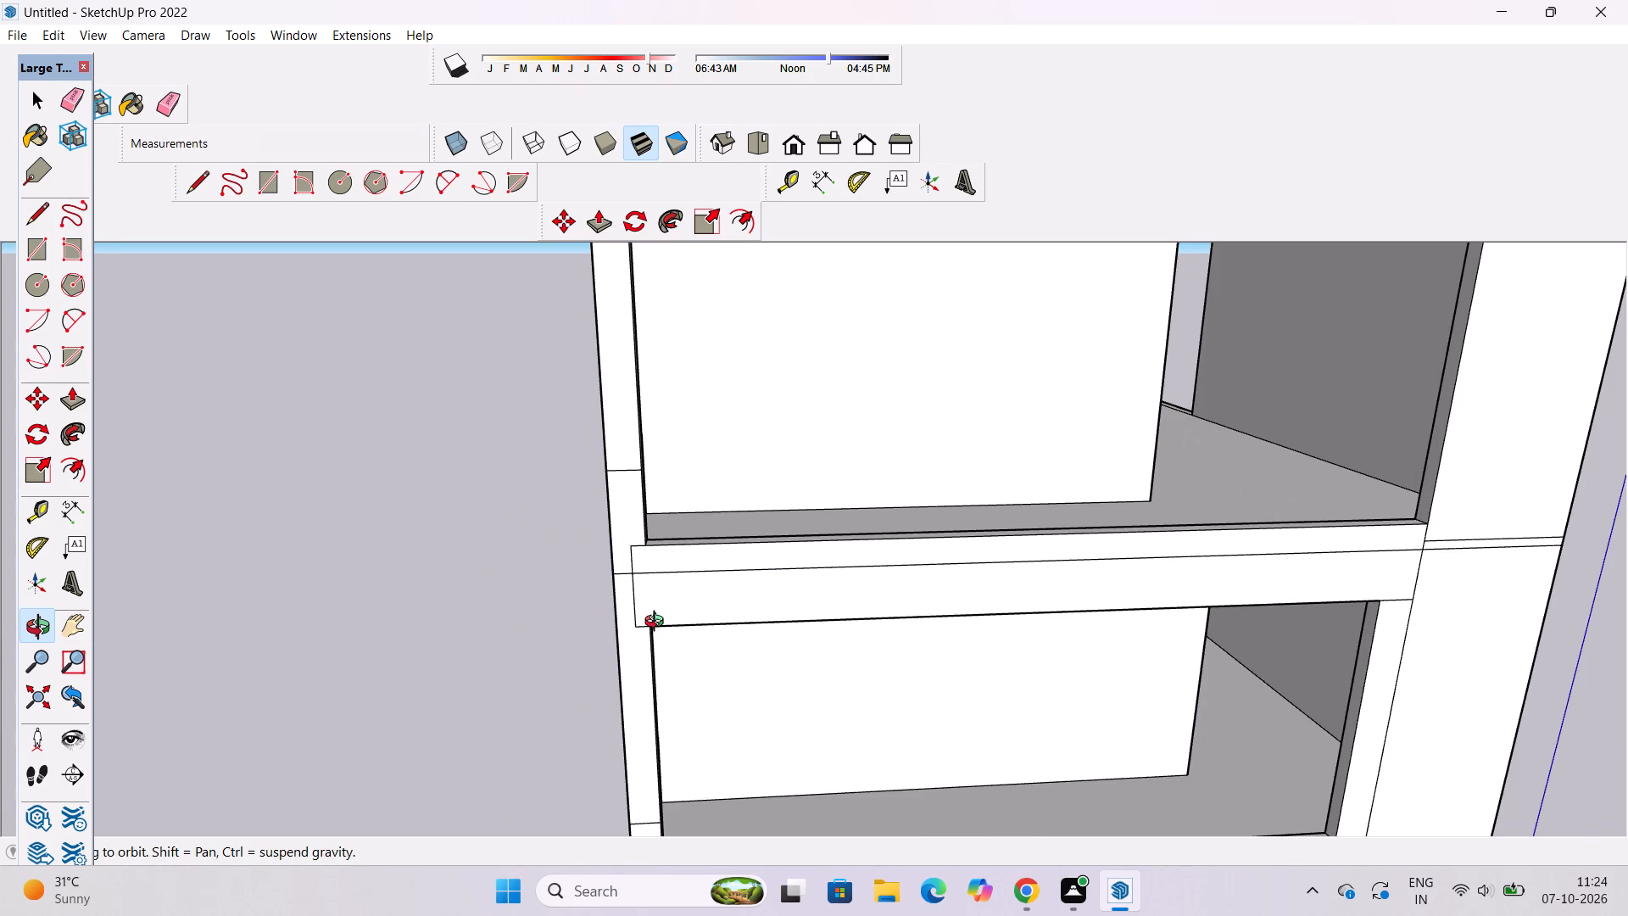
pyautogui.scroll(-2, 654, 625)
pyautogui.keyDown('shift'); pyautogui.moveTo(651, 625); pyautogui.dragTo(591, 657); pyautogui.keyUp('shift')
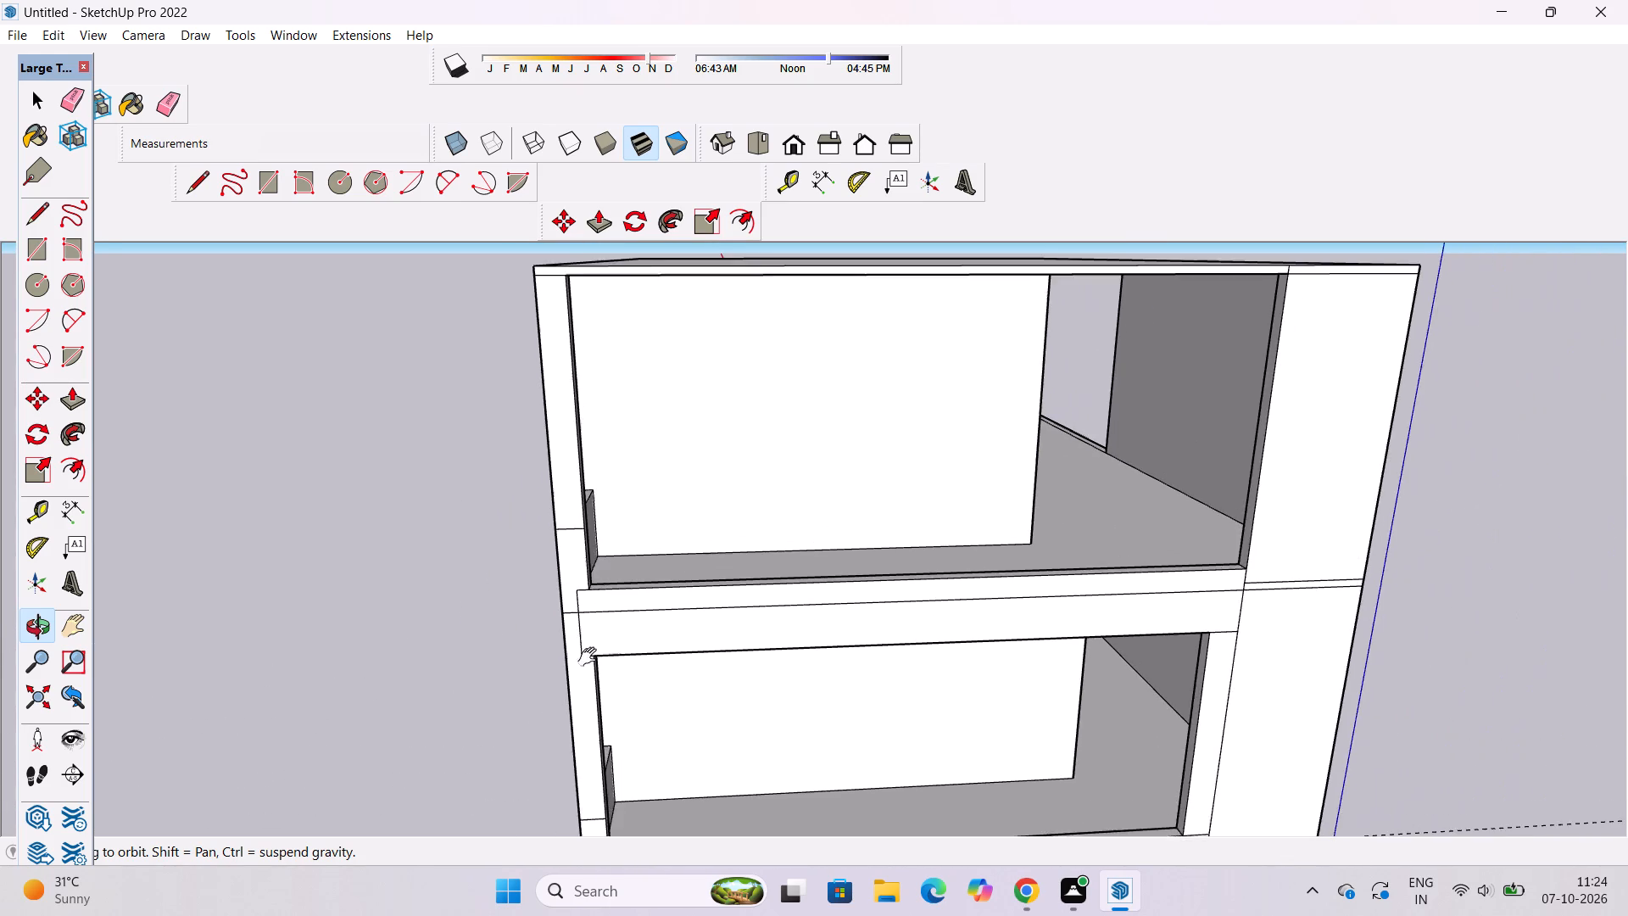
pyautogui.scroll(2, 598, 656)
pyautogui.keyDown('shift'); pyautogui.moveTo(620, 628); pyautogui.dragTo(555, 659); pyautogui.keyUp('shift')
pyautogui.scroll(3, 544, 664)
pyautogui.keyDown('shift'); pyautogui.moveTo(502, 690); pyautogui.dragTo(516, 666); pyautogui.keyUp('shift')
pyautogui.scroll(3, 510, 670)
pyautogui.moveTo(503, 692); pyautogui.dragTo(500, 692)
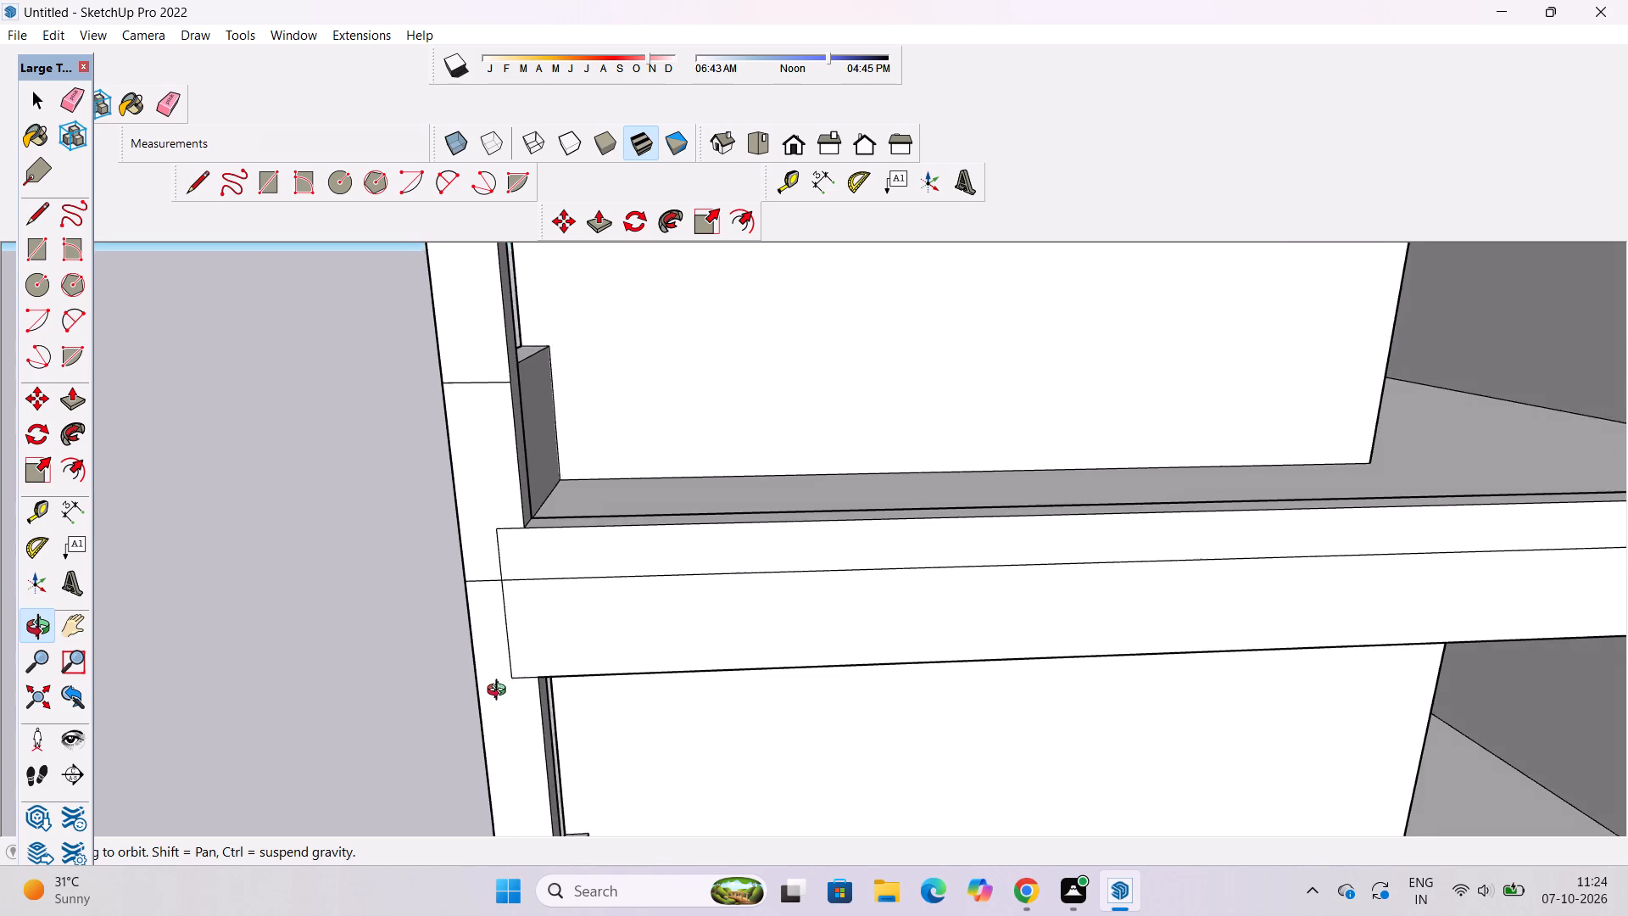
pyautogui.moveTo(500, 692); pyautogui.dragTo(500, 676)
pyautogui.keyDown('shift'); pyautogui.moveTo(500, 676); pyautogui.dragTo(532, 667); pyautogui.keyUp('shift')
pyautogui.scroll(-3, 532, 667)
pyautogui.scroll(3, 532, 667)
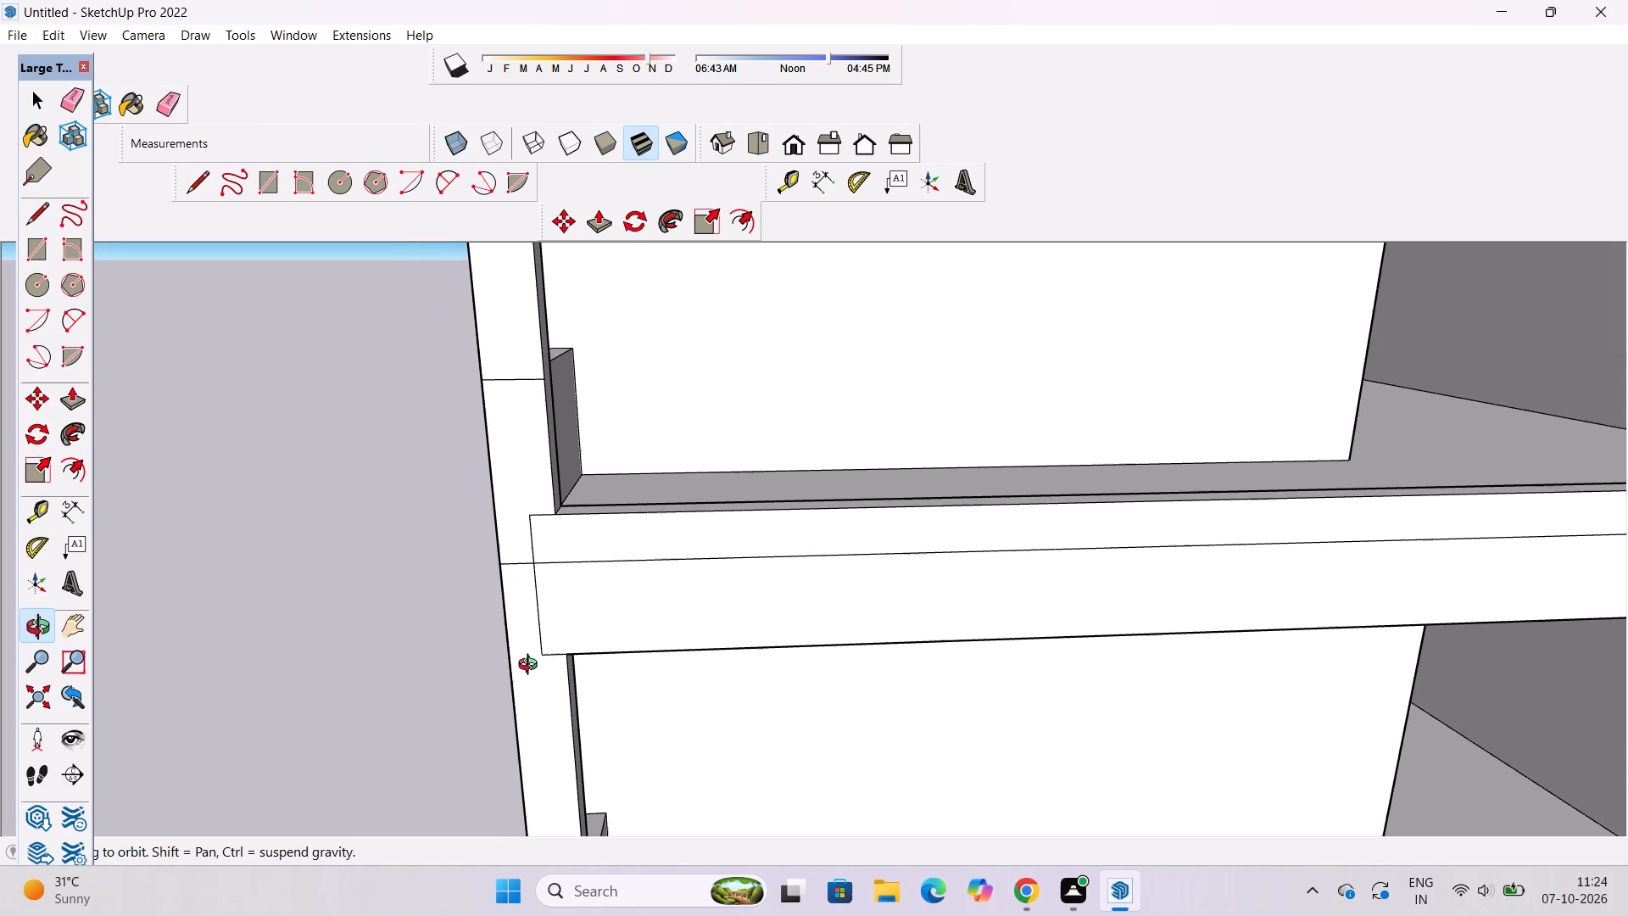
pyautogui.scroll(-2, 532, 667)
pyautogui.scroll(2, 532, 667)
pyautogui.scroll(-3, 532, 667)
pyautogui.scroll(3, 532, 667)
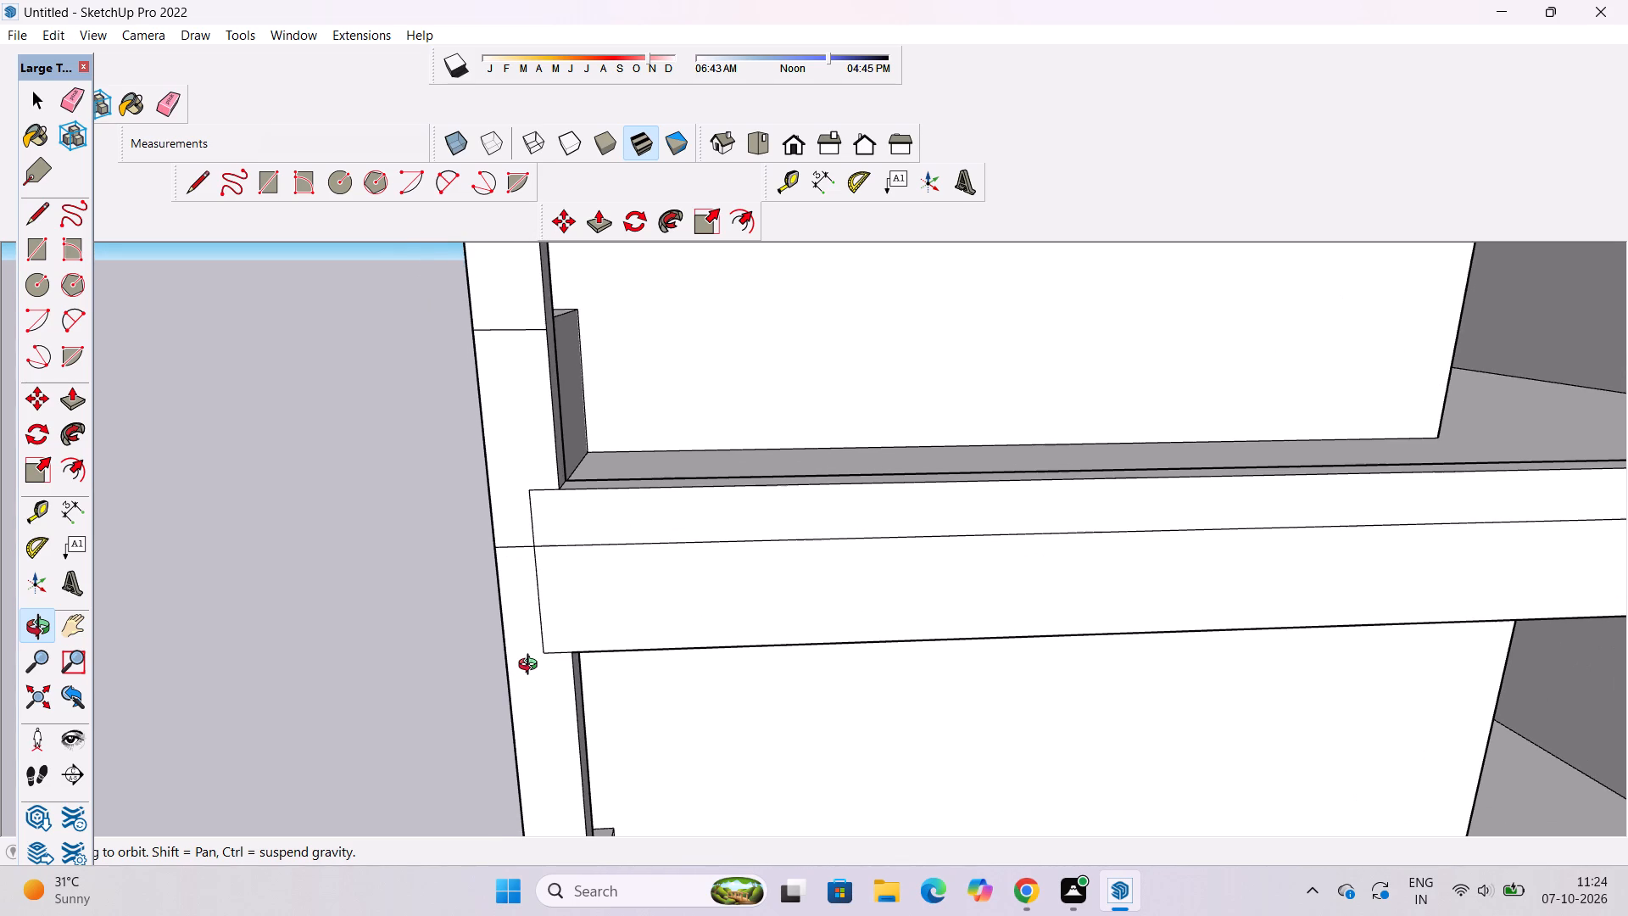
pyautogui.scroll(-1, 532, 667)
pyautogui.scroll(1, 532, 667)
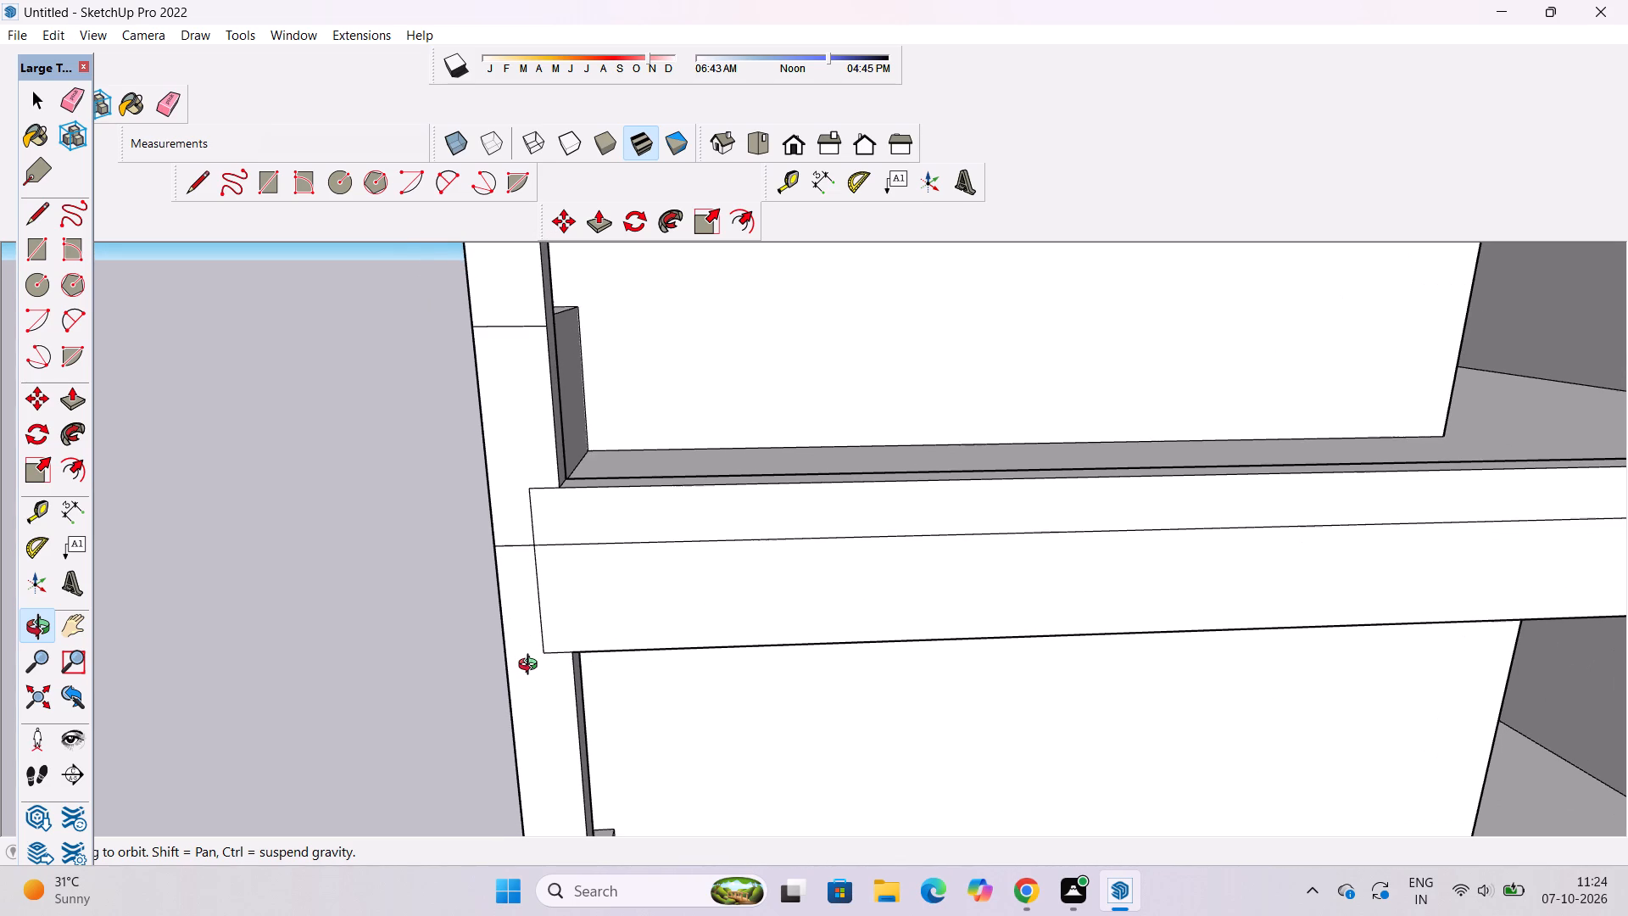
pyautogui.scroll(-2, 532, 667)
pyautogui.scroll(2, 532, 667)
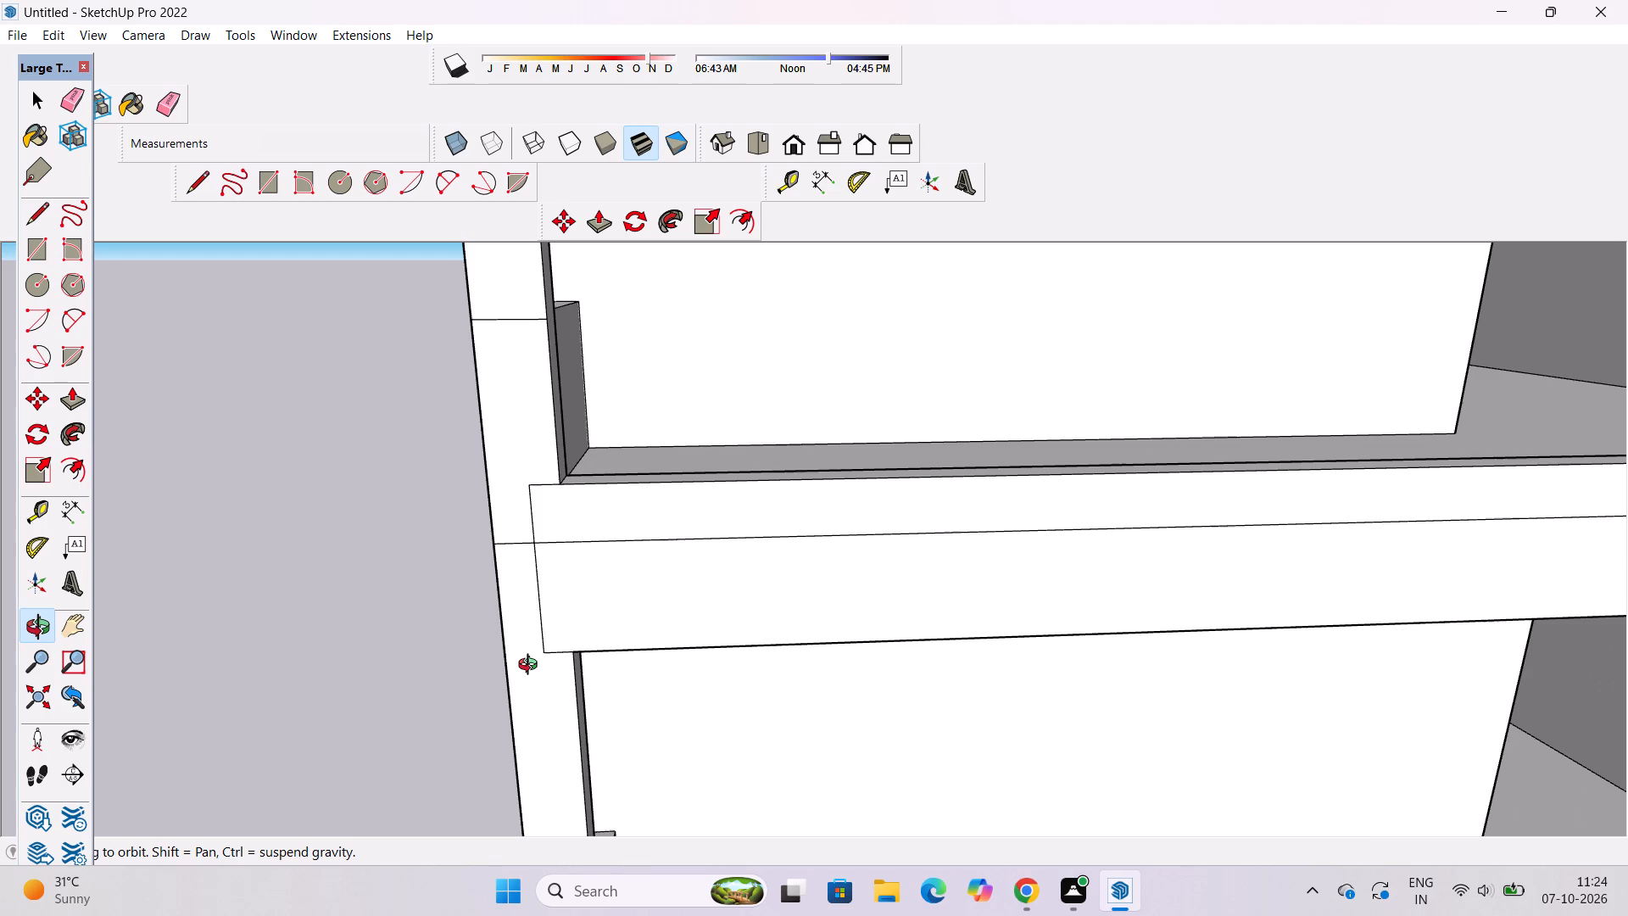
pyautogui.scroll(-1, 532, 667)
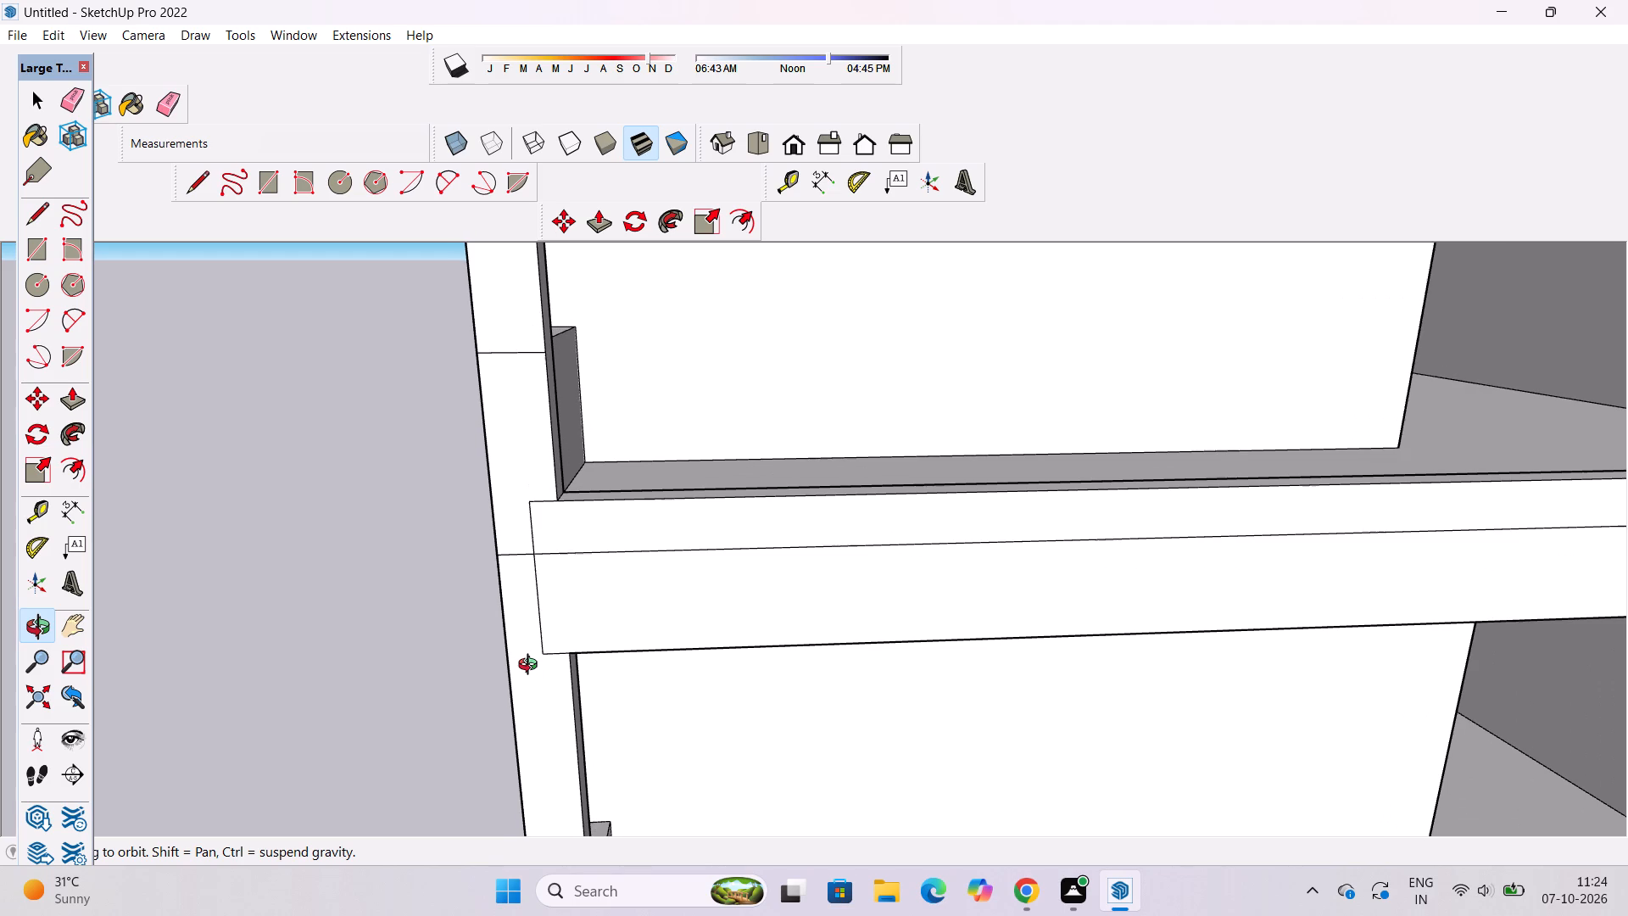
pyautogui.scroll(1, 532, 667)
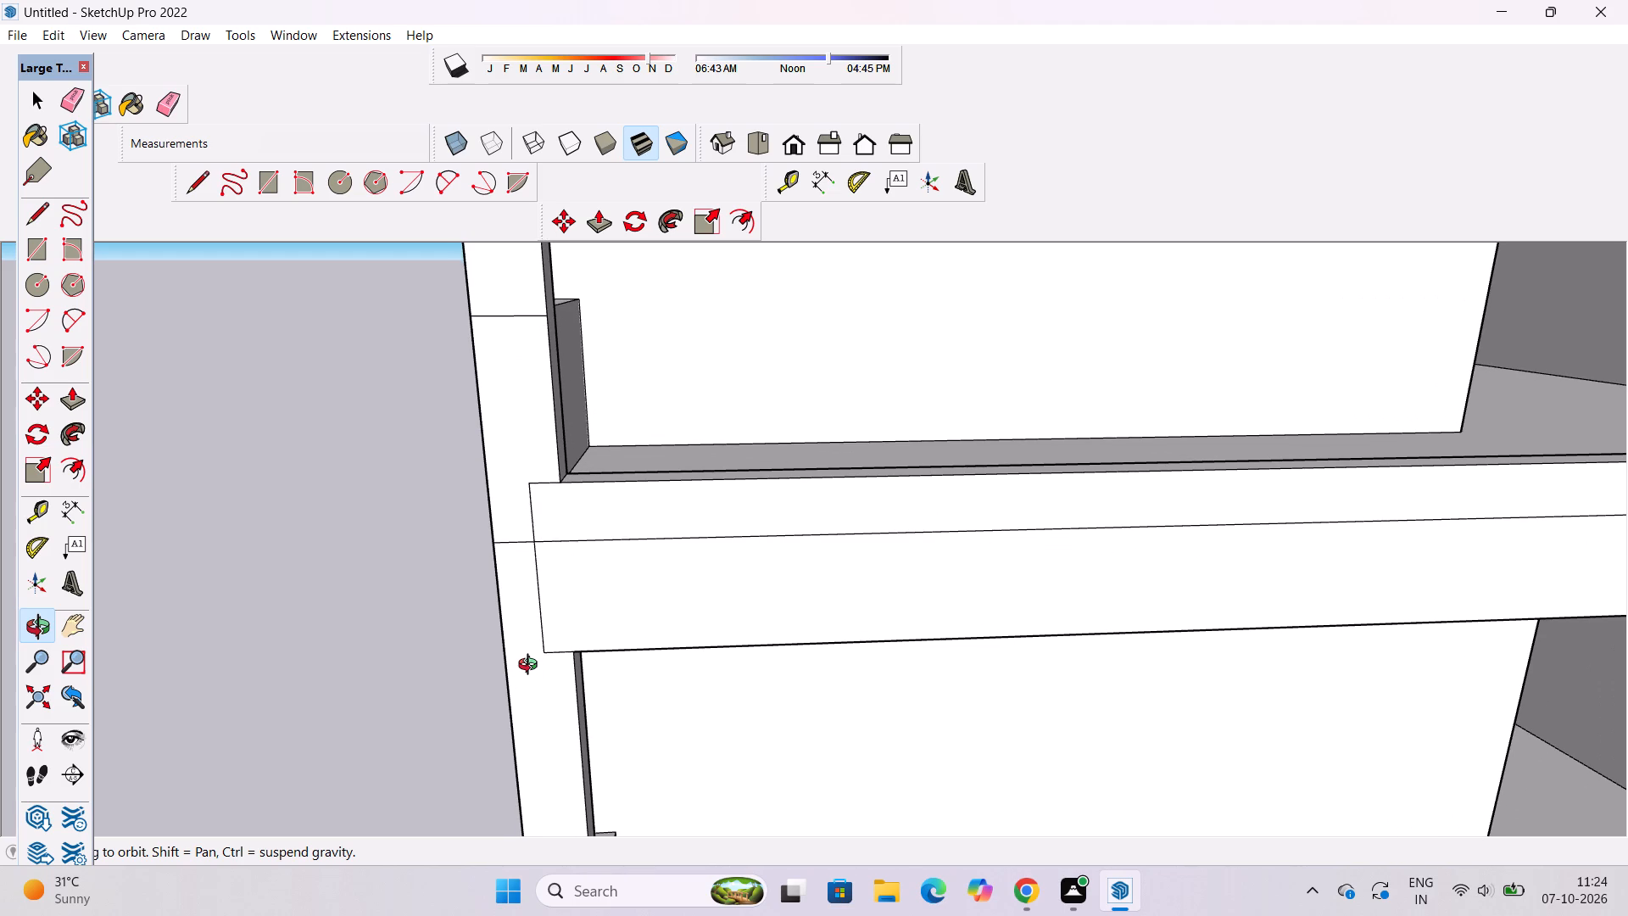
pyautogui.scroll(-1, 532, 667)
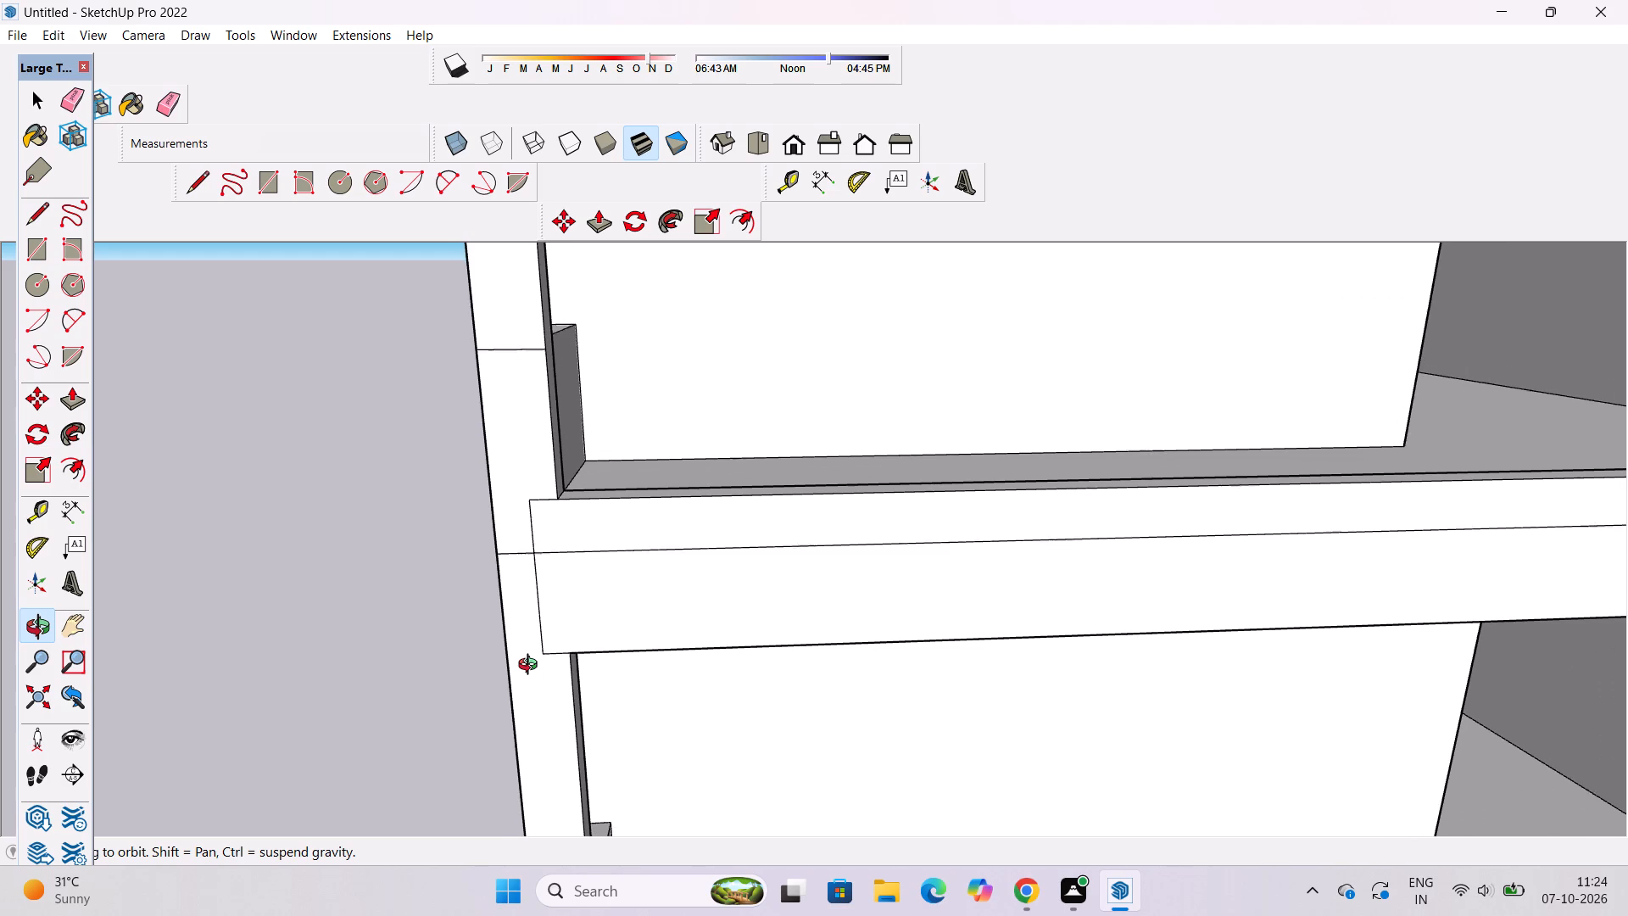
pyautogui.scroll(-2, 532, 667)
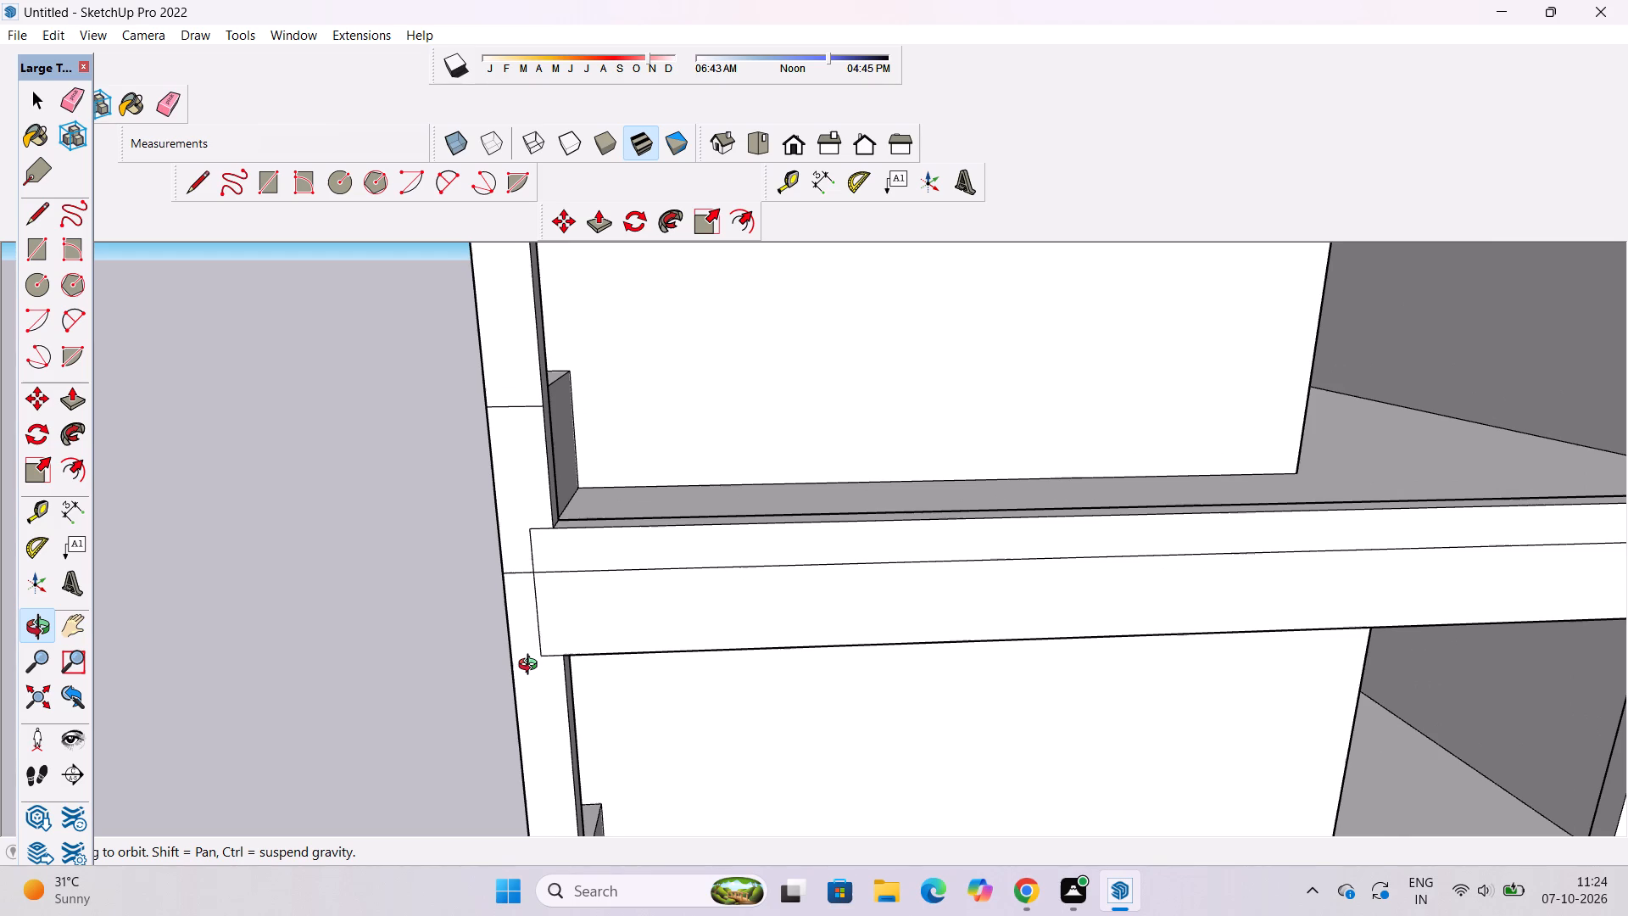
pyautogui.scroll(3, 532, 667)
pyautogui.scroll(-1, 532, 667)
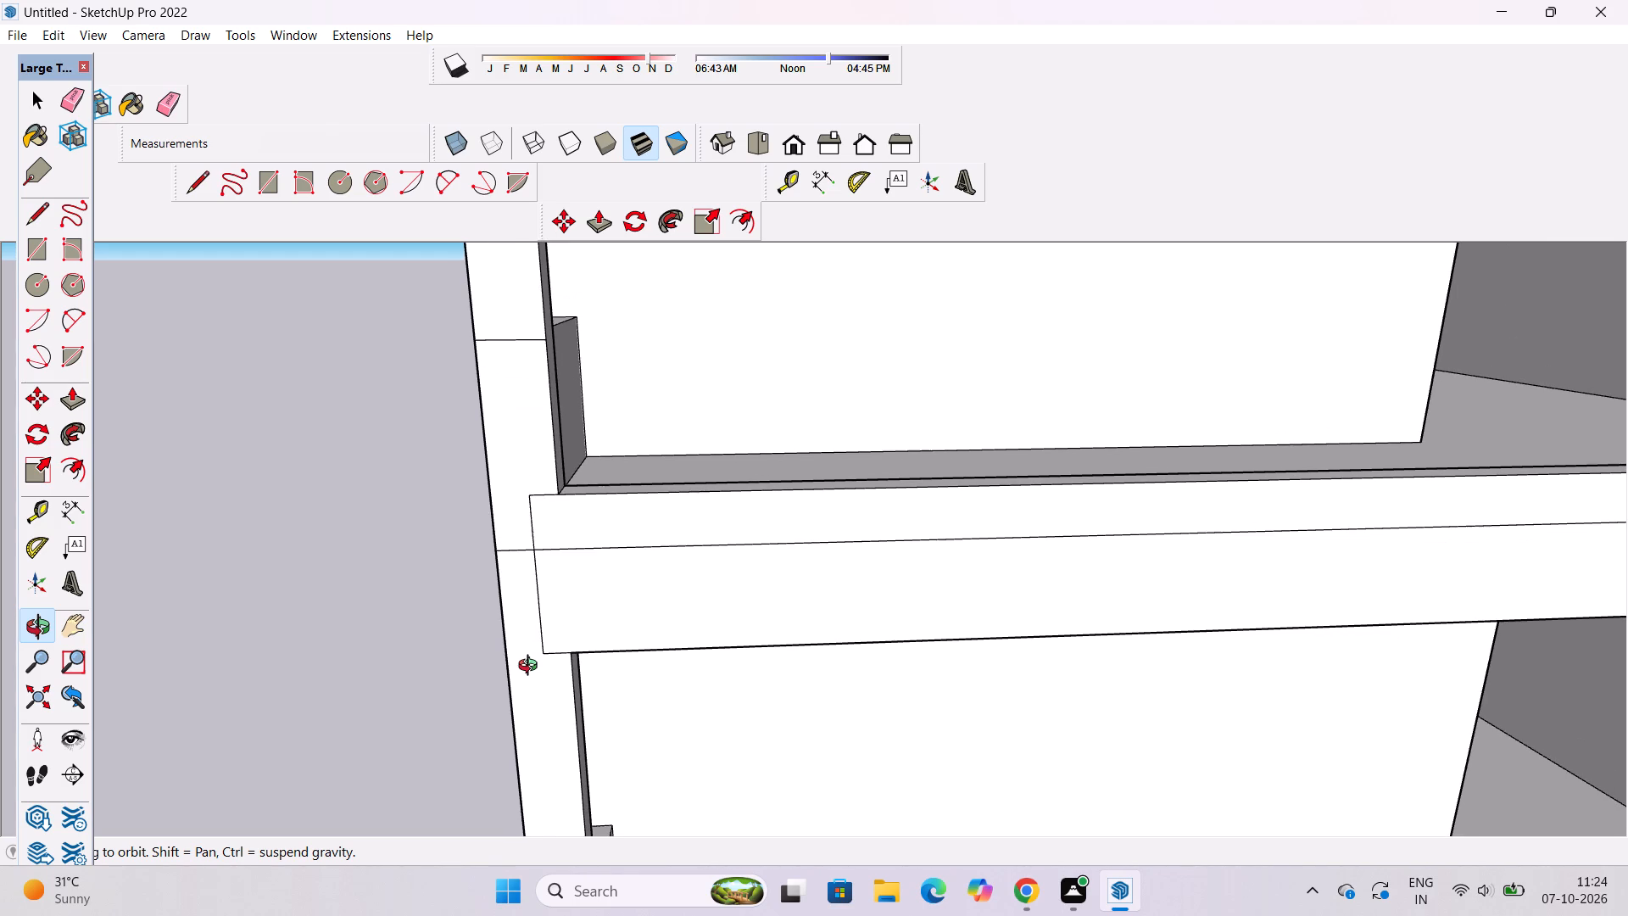
# Examine the junction between the edge beam below the top balcony and the corner post from several angles.
pyautogui.scroll(-3, 532, 667)
pyautogui.keyDown('shift'); pyautogui.moveTo(572, 648); pyautogui.dragTo(572, 572); pyautogui.keyUp('shift')
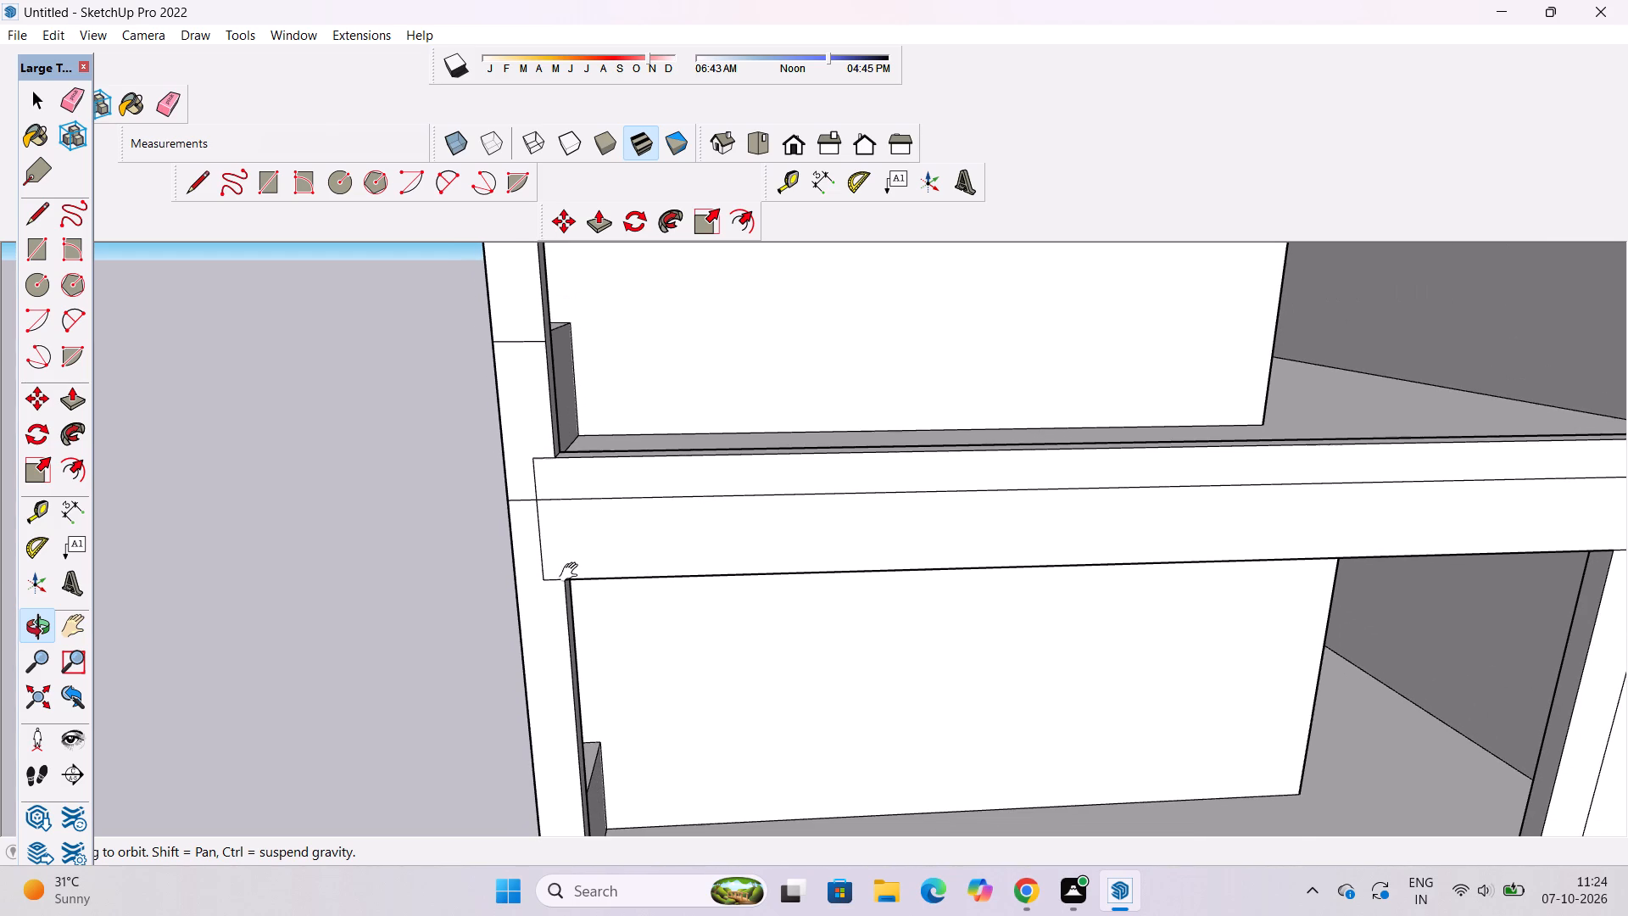
pyautogui.scroll(2, 605, 505)
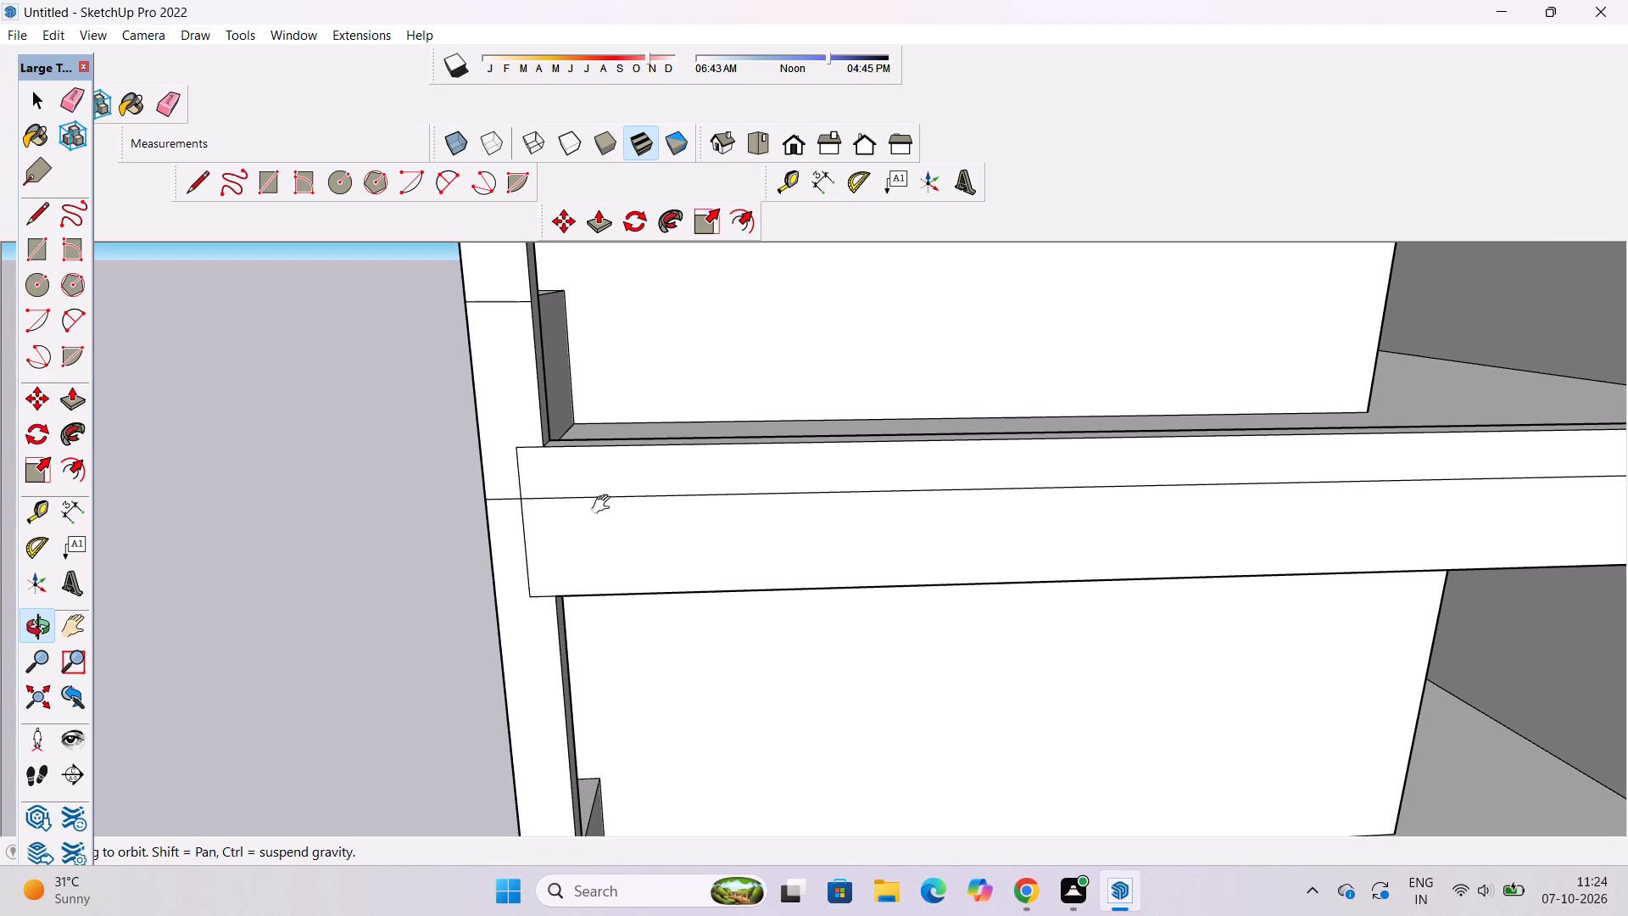
pyautogui.keyDown('shift'); pyautogui.moveTo(605, 505); pyautogui.dragTo(612, 530); pyautogui.keyUp('shift')
pyautogui.moveTo(616, 546); pyautogui.dragTo(584, 502)
pyautogui.scroll(-4, 580, 502)
pyautogui.keyDown('shift'); pyautogui.moveTo(567, 550); pyautogui.dragTo(559, 534); pyautogui.keyUp('shift')
pyautogui.keyDown('shift'); pyautogui.scroll(2, 555, 529); pyautogui.keyUp('shift')
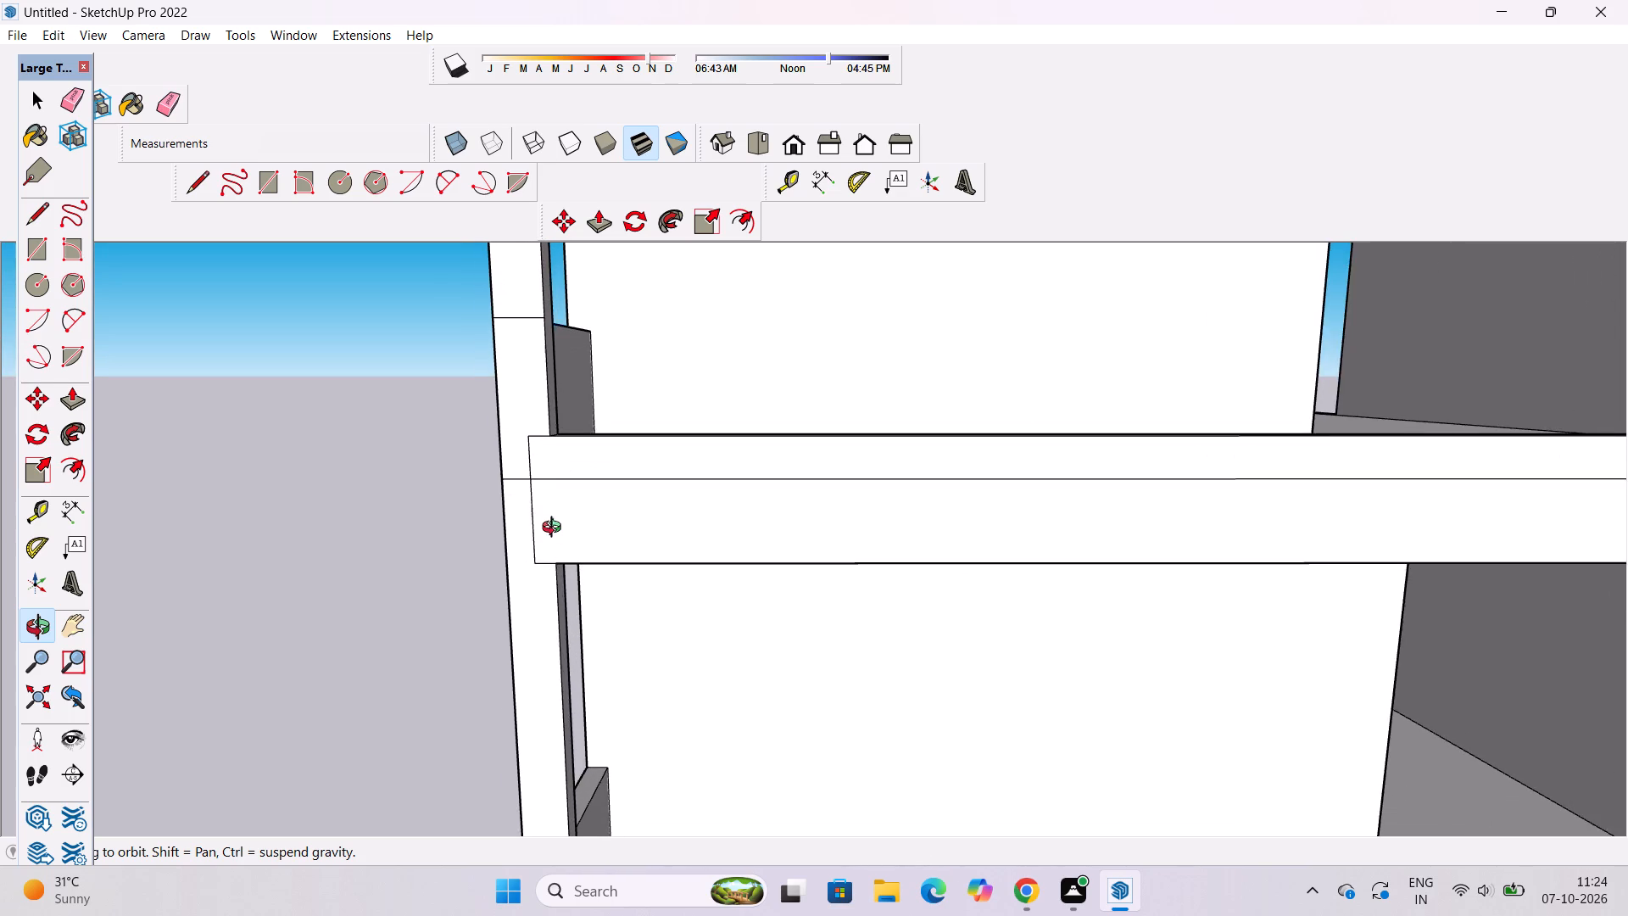
pyautogui.scroll(-1, 555, 529)
pyautogui.scroll(2, 555, 529)
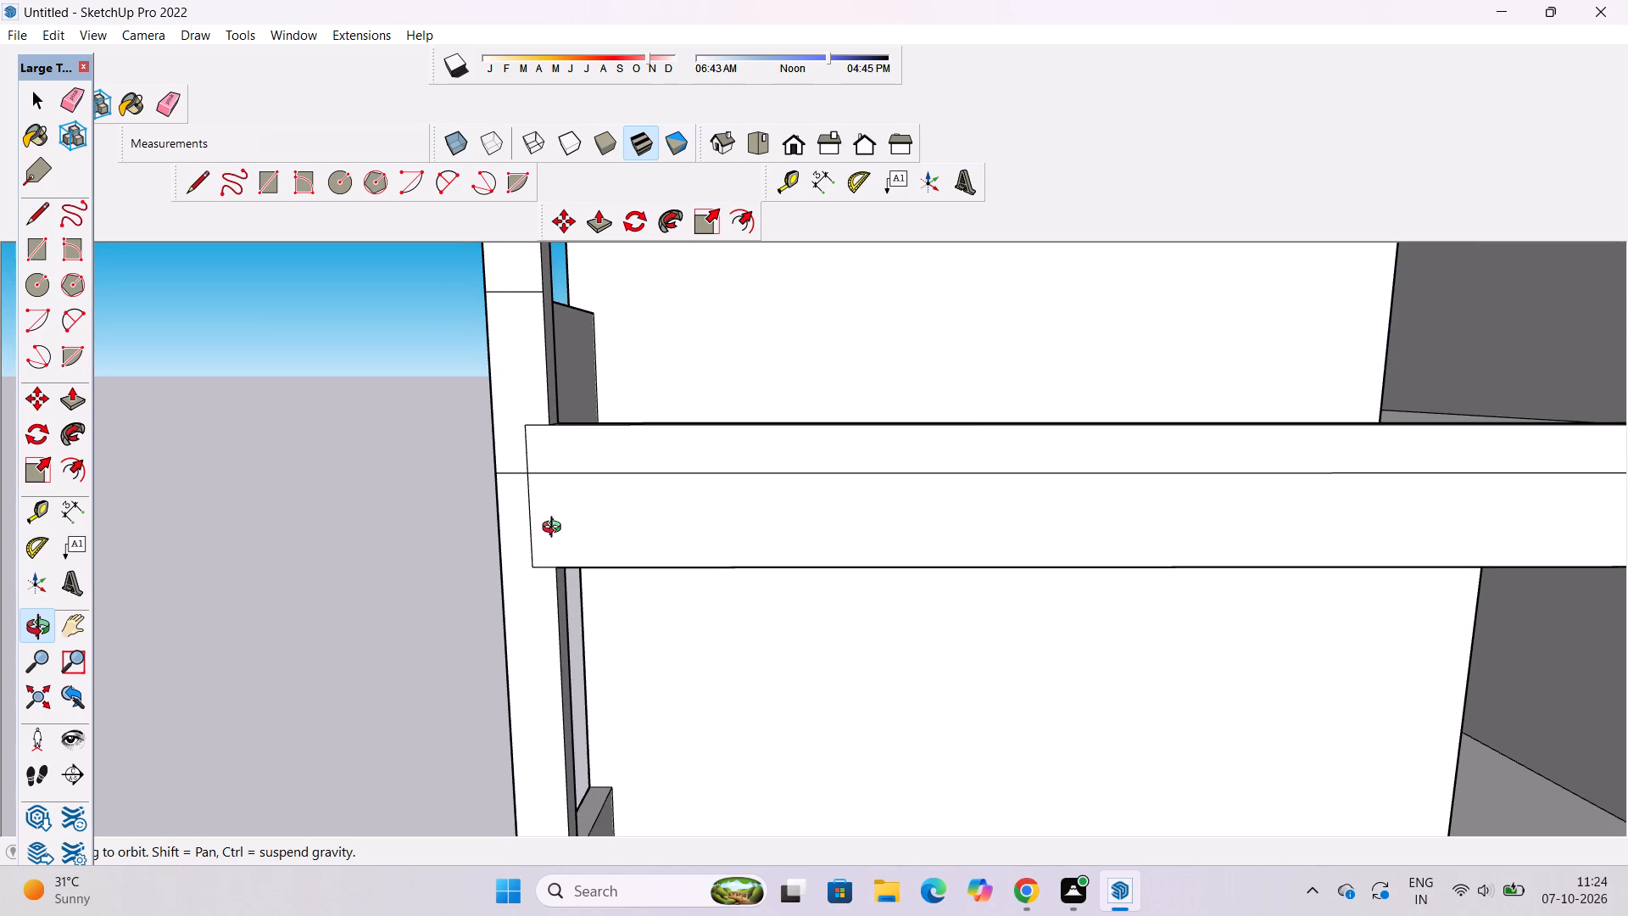
pyautogui.scroll(-1, 555, 529)
pyautogui.scroll(2, 555, 529)
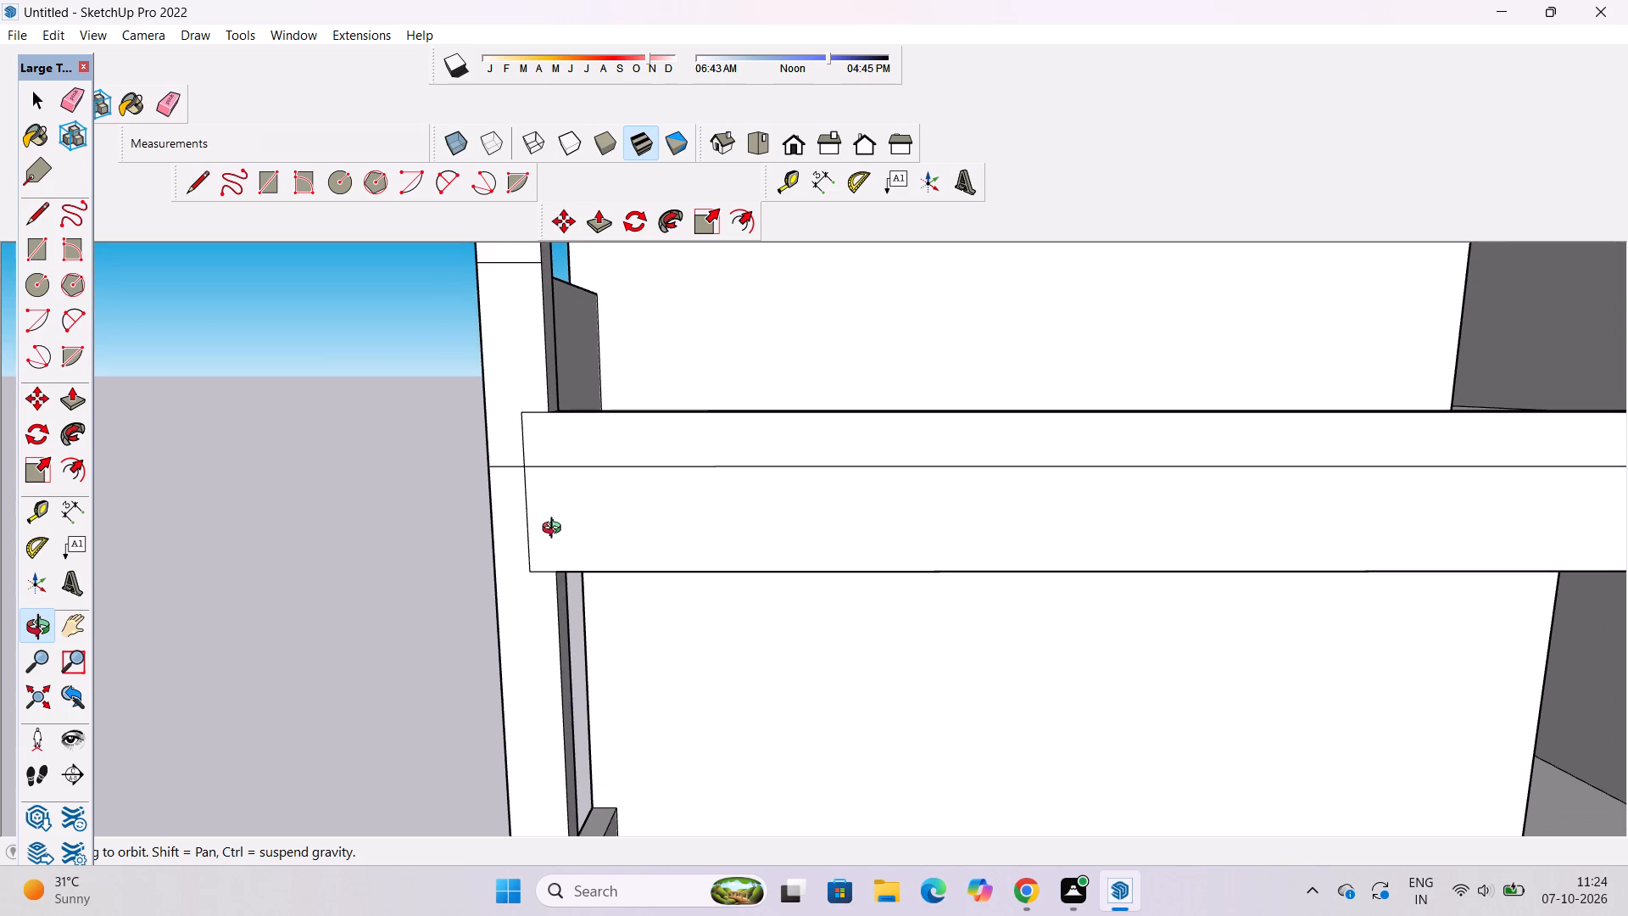
pyautogui.scroll(-6, 555, 530)
pyautogui.scroll(4, 555, 541)
pyautogui.keyDown('shift'); pyautogui.moveTo(558, 546); pyautogui.dragTo(542, 474); pyautogui.keyUp('shift')
pyautogui.scroll(-5, 493, 467)
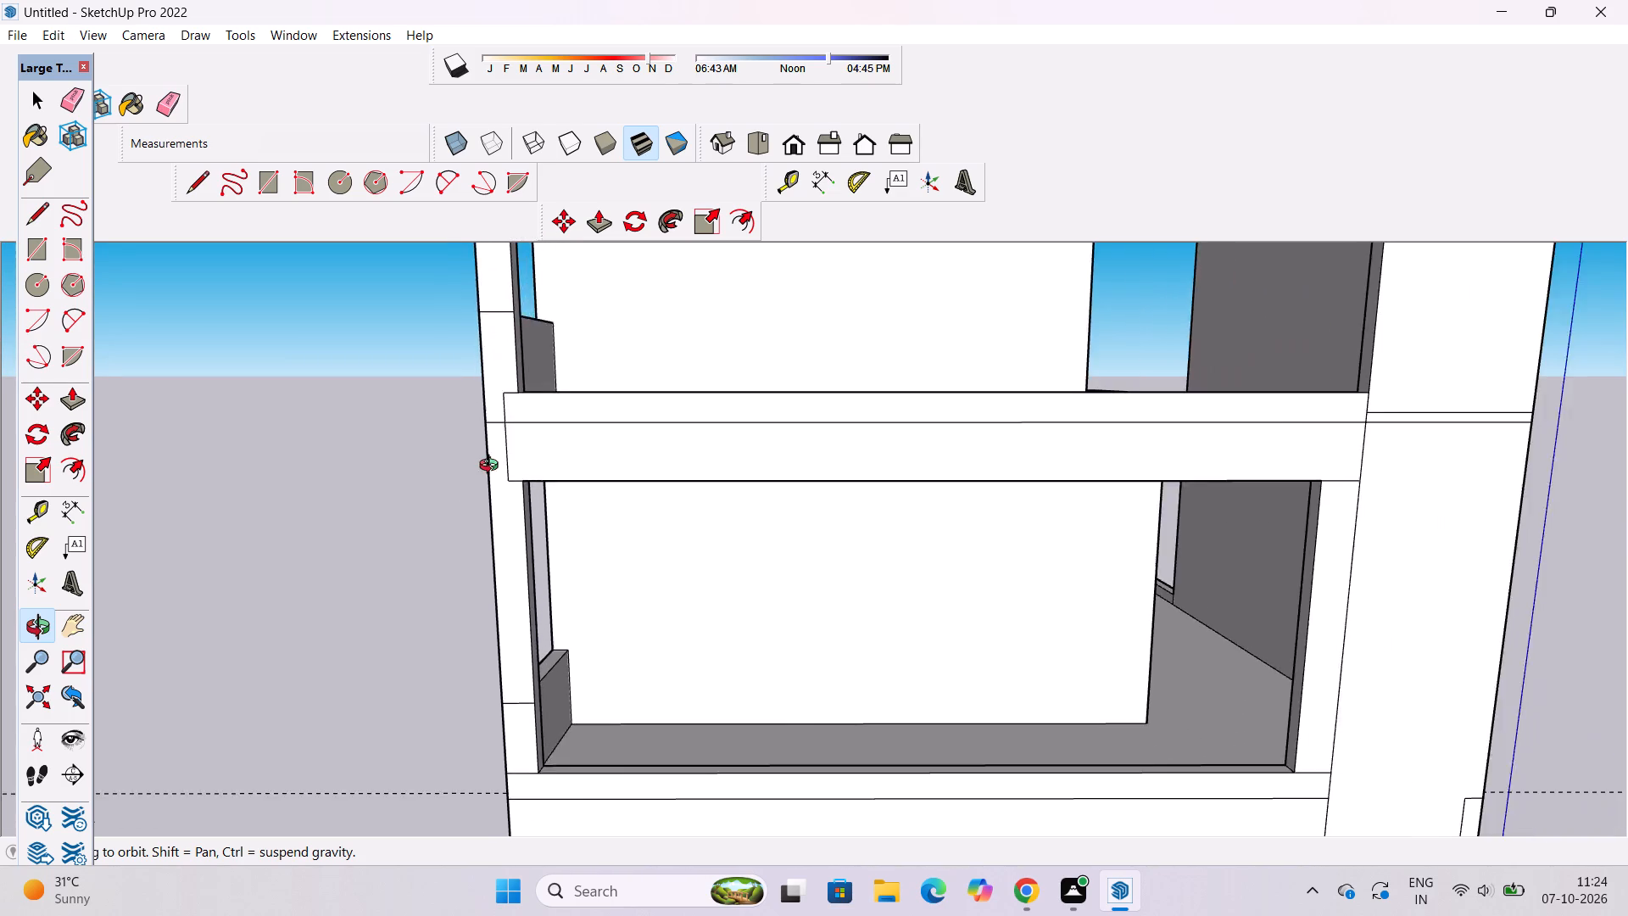
pyautogui.scroll(-1, 493, 467)
pyautogui.moveTo(485, 511); pyautogui.dragTo(622, 516)
pyautogui.scroll(2, 670, 528)
pyautogui.keyDown('shift'); pyautogui.moveTo(697, 511); pyautogui.dragTo(593, 522); pyautogui.keyUp('shift')
pyautogui.moveTo(600, 522); pyautogui.dragTo(564, 527)
pyautogui.scroll(3, 568, 520)
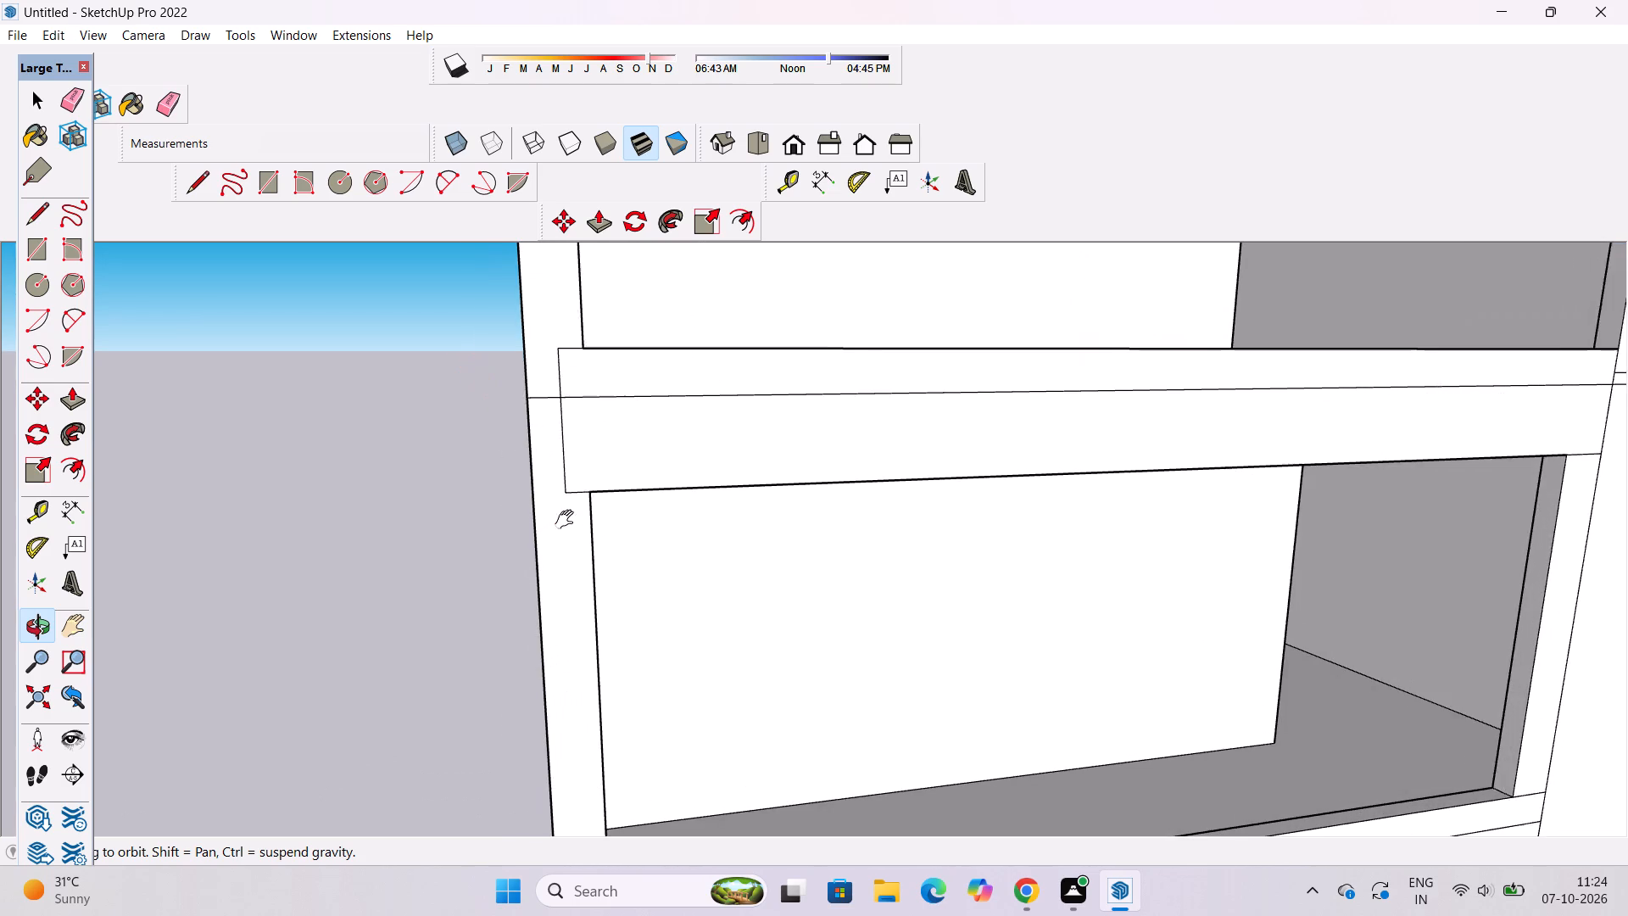
pyautogui.keyDown('shift'); pyautogui.moveTo(568, 520); pyautogui.dragTo(519, 528); pyautogui.keyUp('shift')
# Draw lines extending the lower and upper edges of the beam below the top balcony across the corner post to its outer edge.
pyautogui.press('l')
pyautogui.scroll(-1, 527, 499)
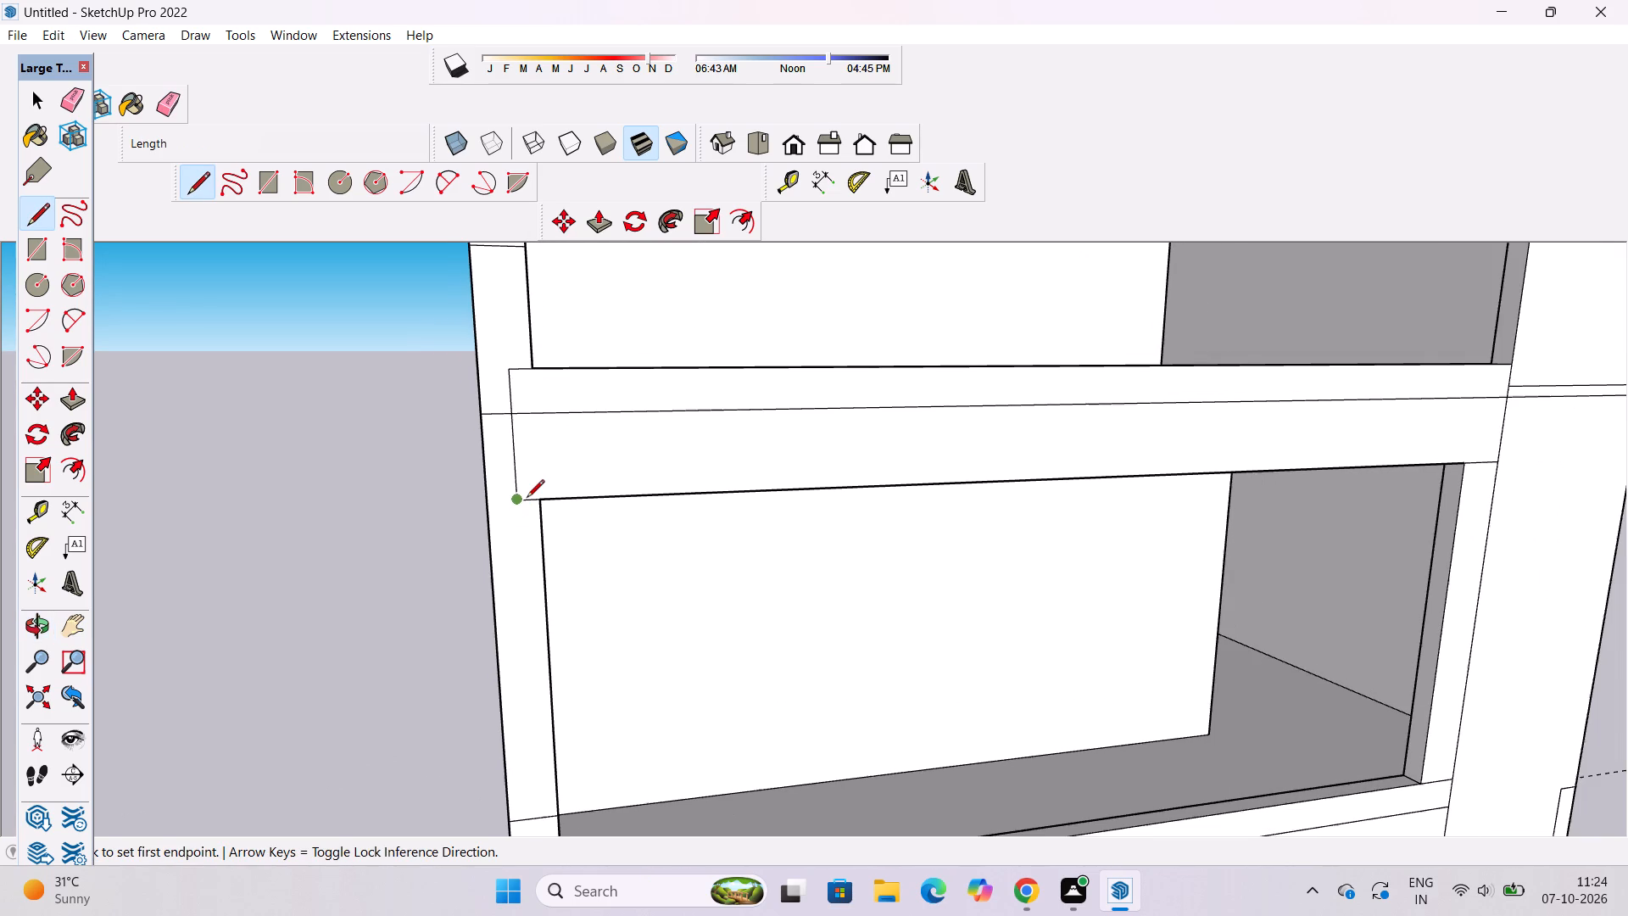
pyautogui.click(516, 502)
pyautogui.click(488, 505)
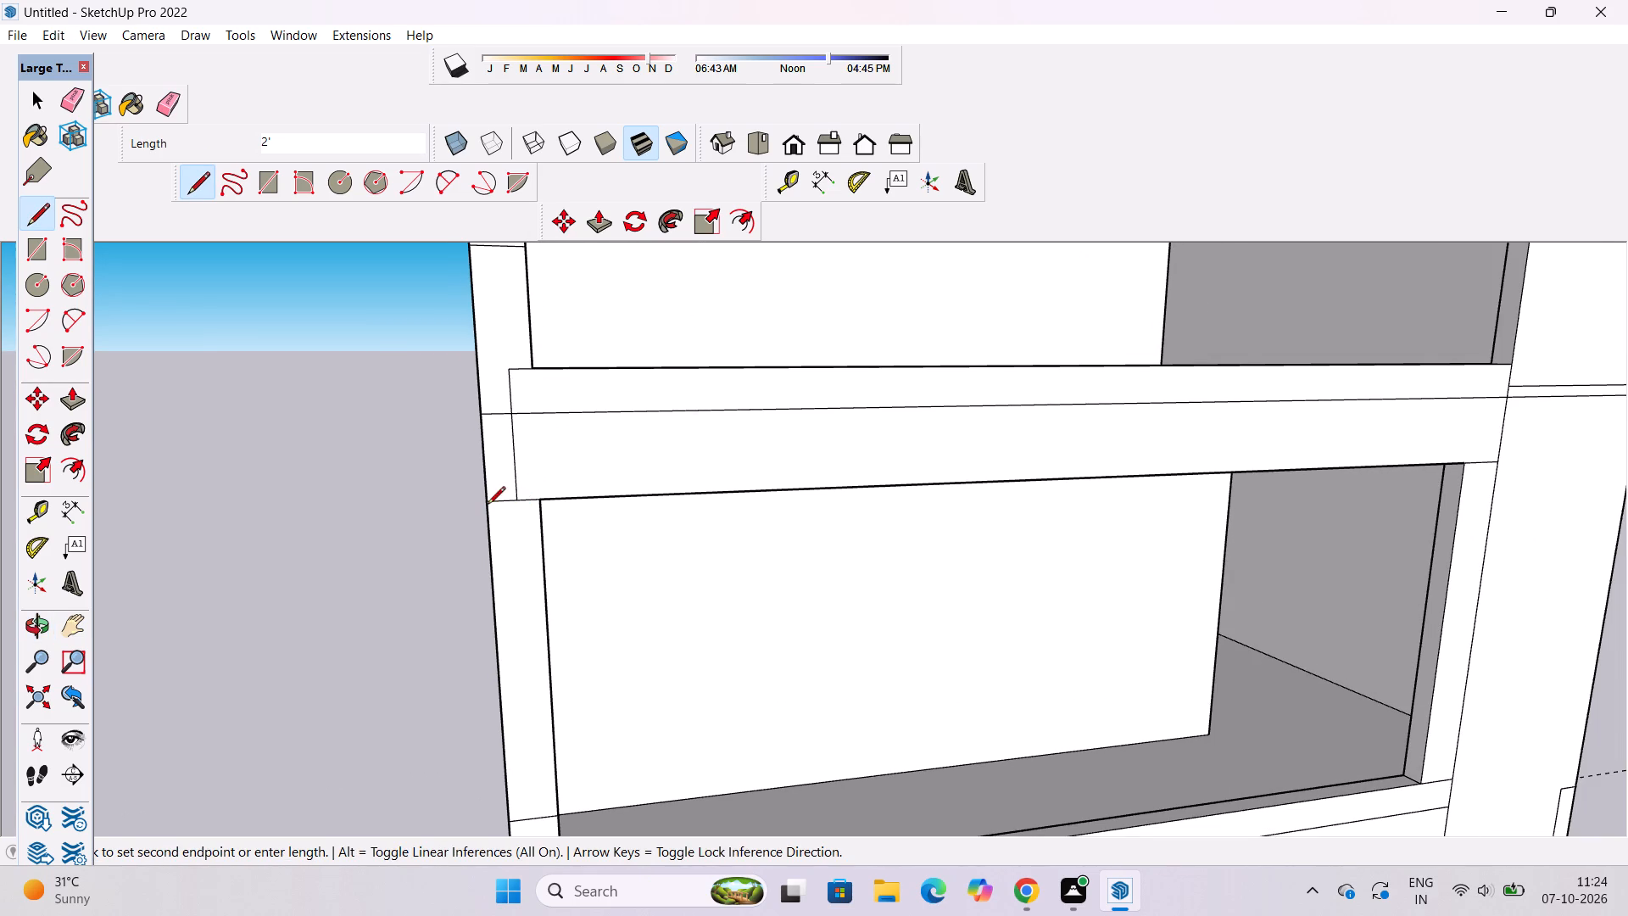
pyautogui.click(508, 368)
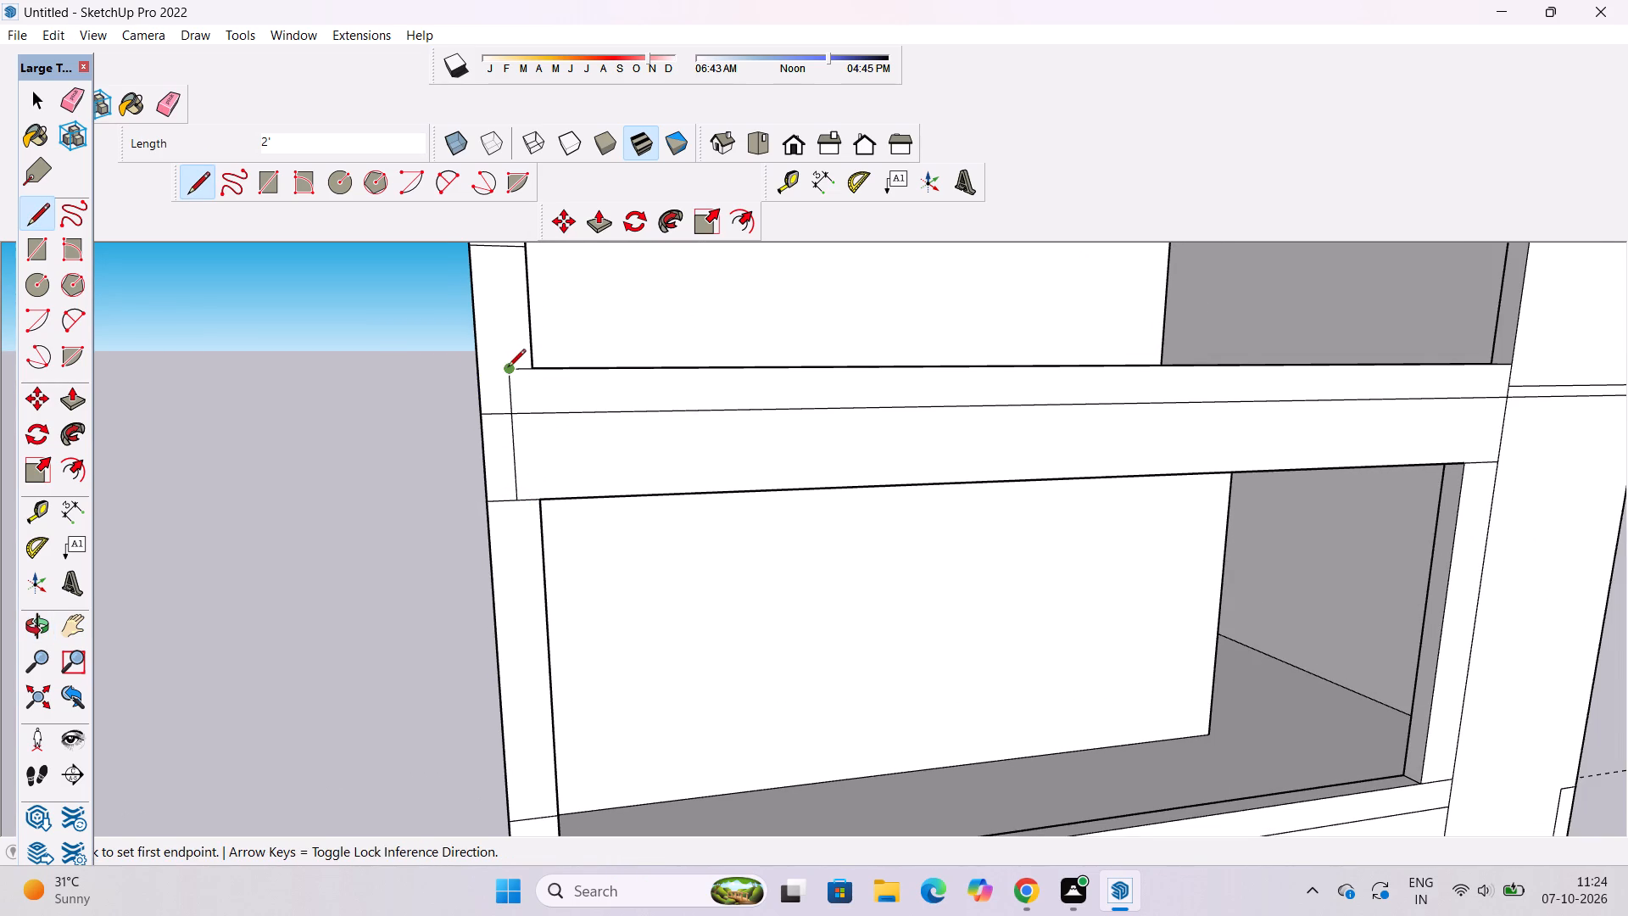
pyautogui.click(474, 368)
pyautogui.press('space')
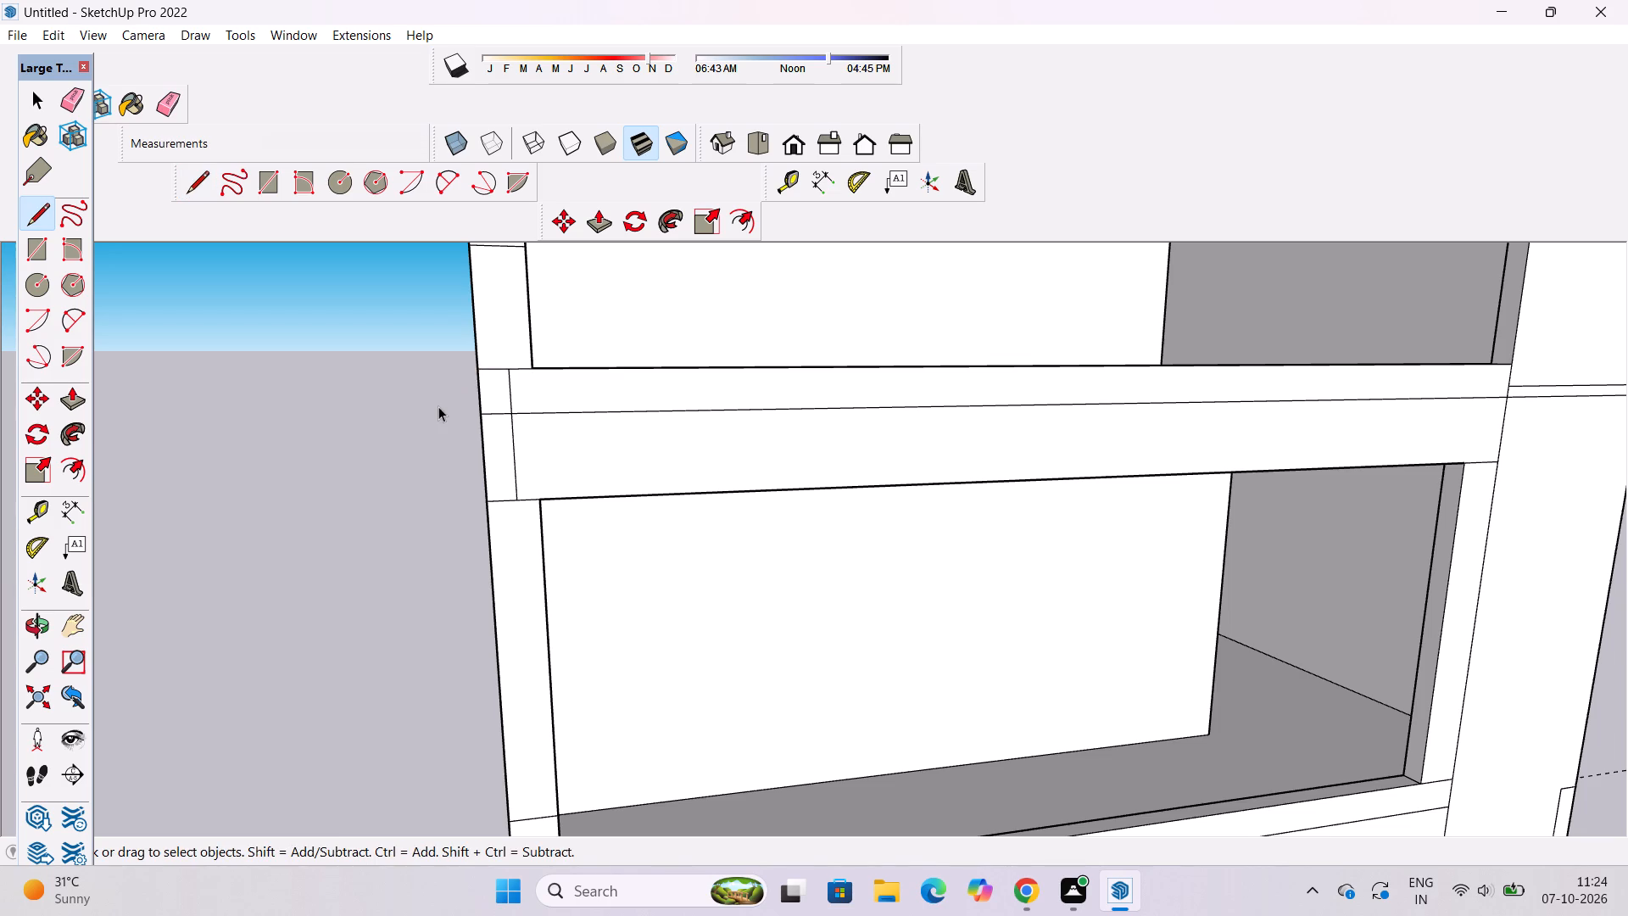
# Erase the beam's intermediate line across the corner post and the upper part of the vertical line at the beam's end.
pyautogui.write('e')
pyautogui.scroll(-3, 376, 466)
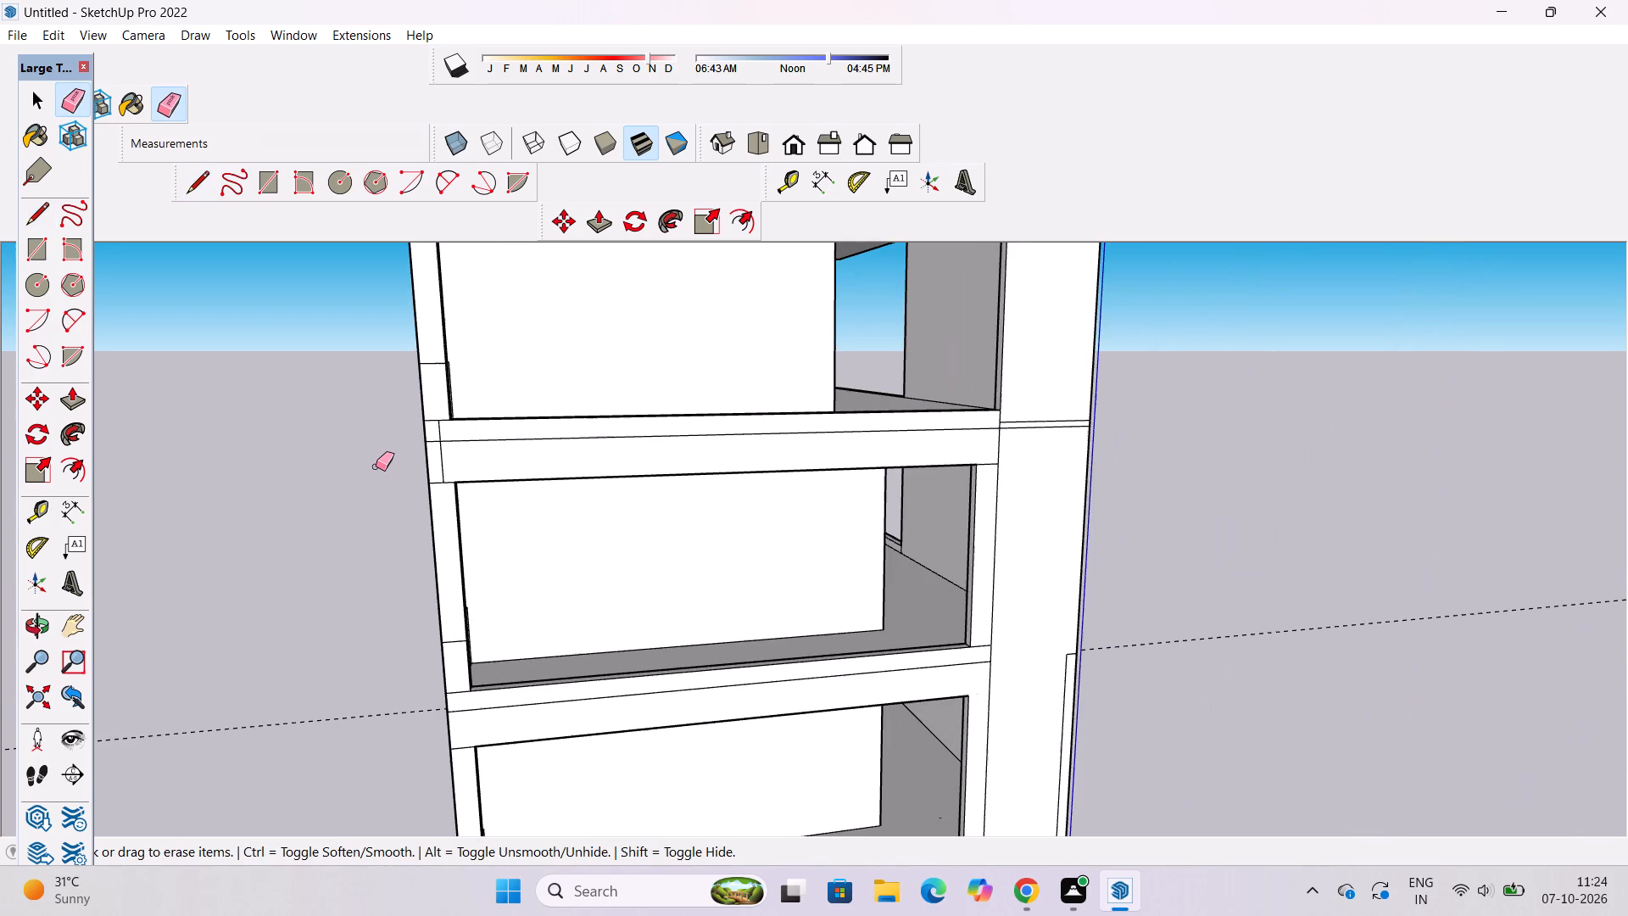
pyautogui.scroll(-5, 375, 466)
pyautogui.scroll(8, 417, 466)
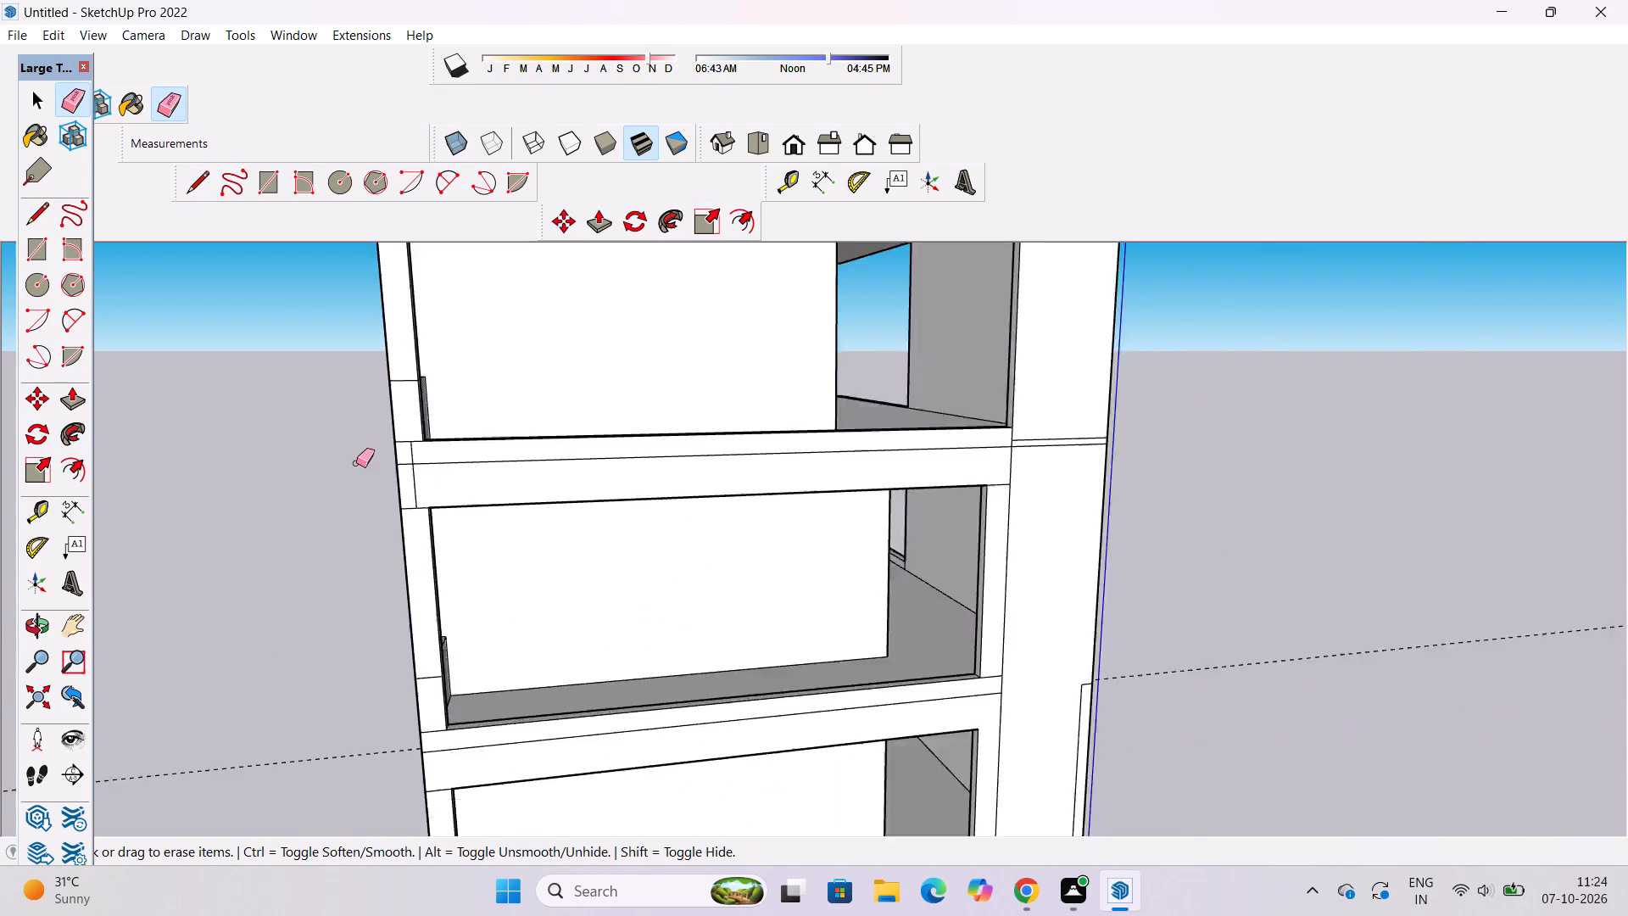
pyautogui.scroll(2, 356, 463)
pyautogui.scroll(3, 488, 461)
pyautogui.moveTo(477, 450); pyautogui.dragTo(477, 477)
pyautogui.scroll(-5, 414, 475)
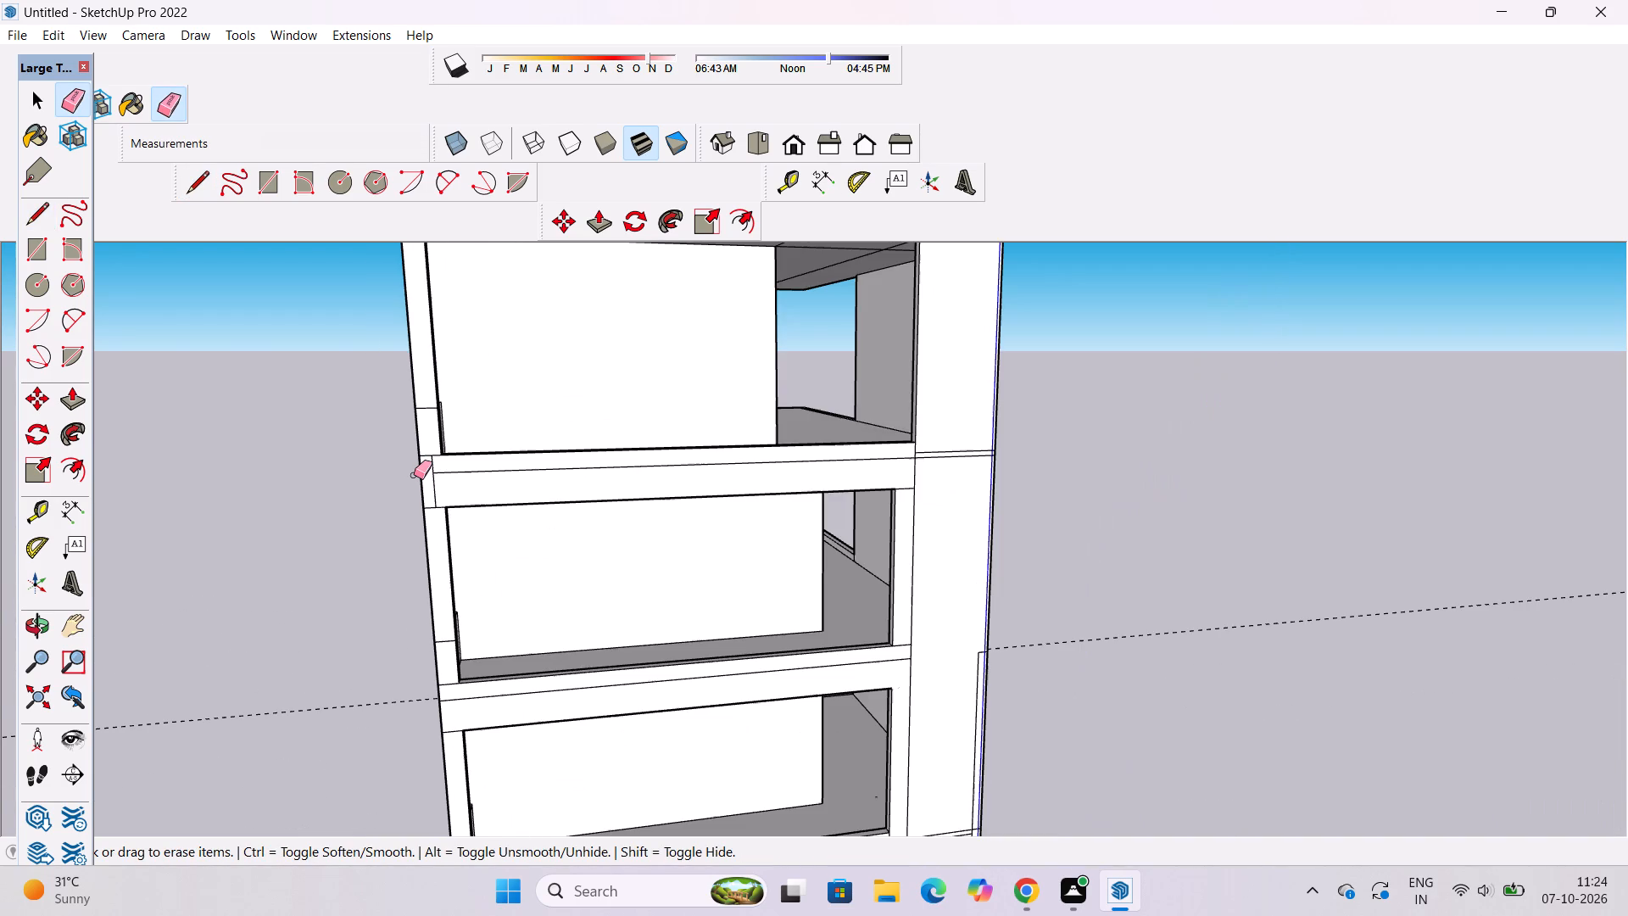
pyautogui.scroll(3, 414, 475)
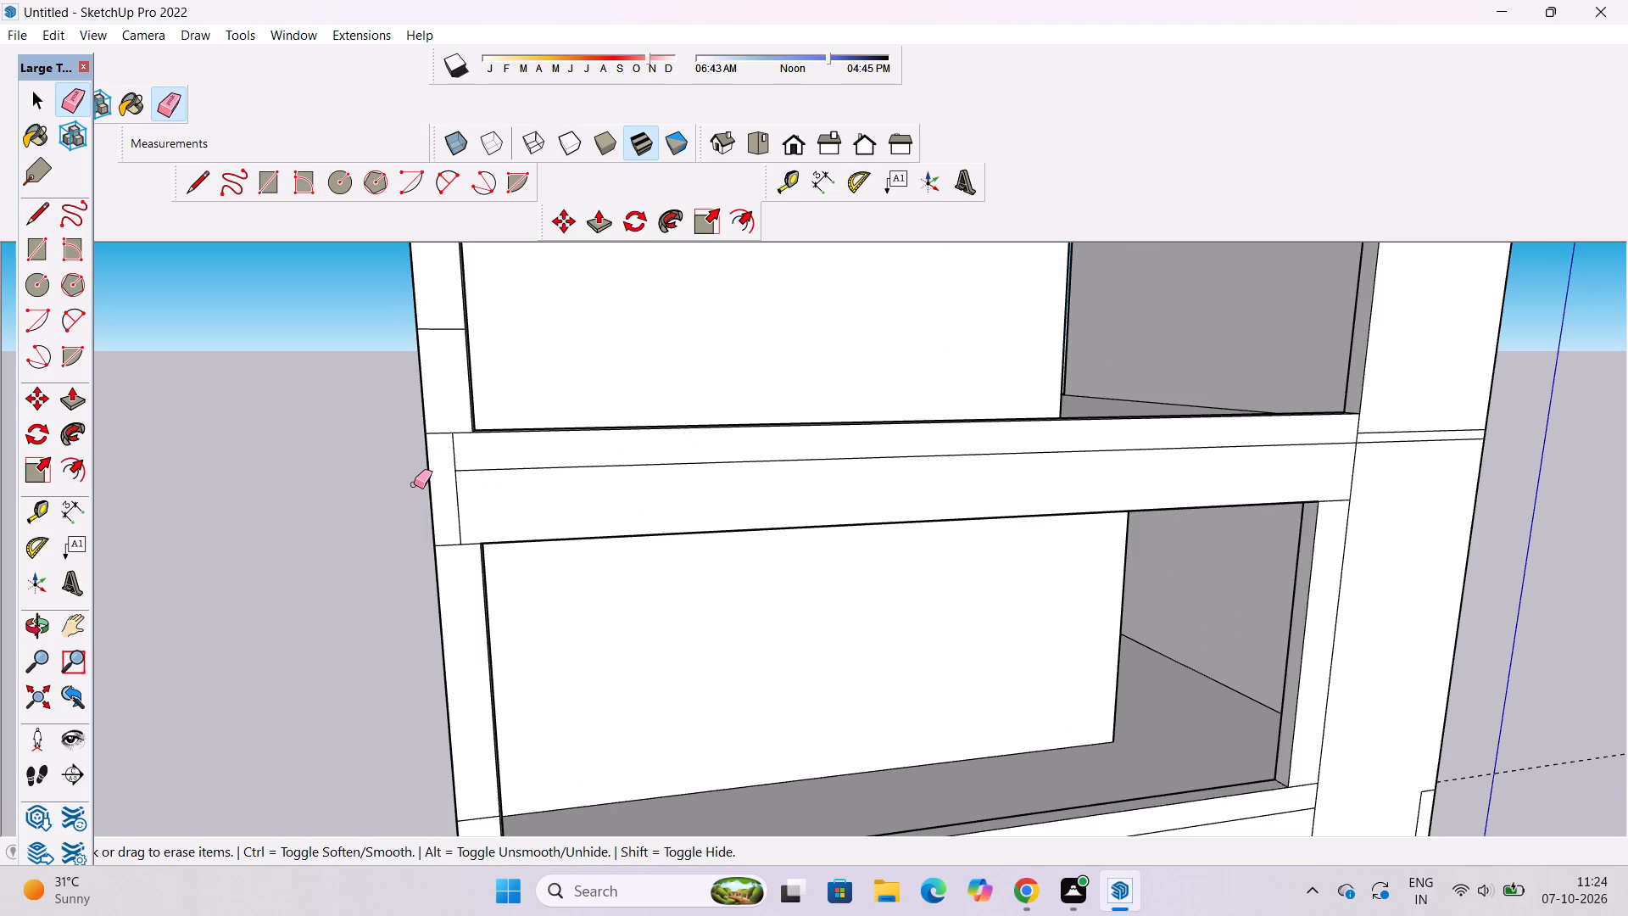
pyautogui.scroll(3, 421, 477)
pyautogui.scroll(-4, 292, 462)
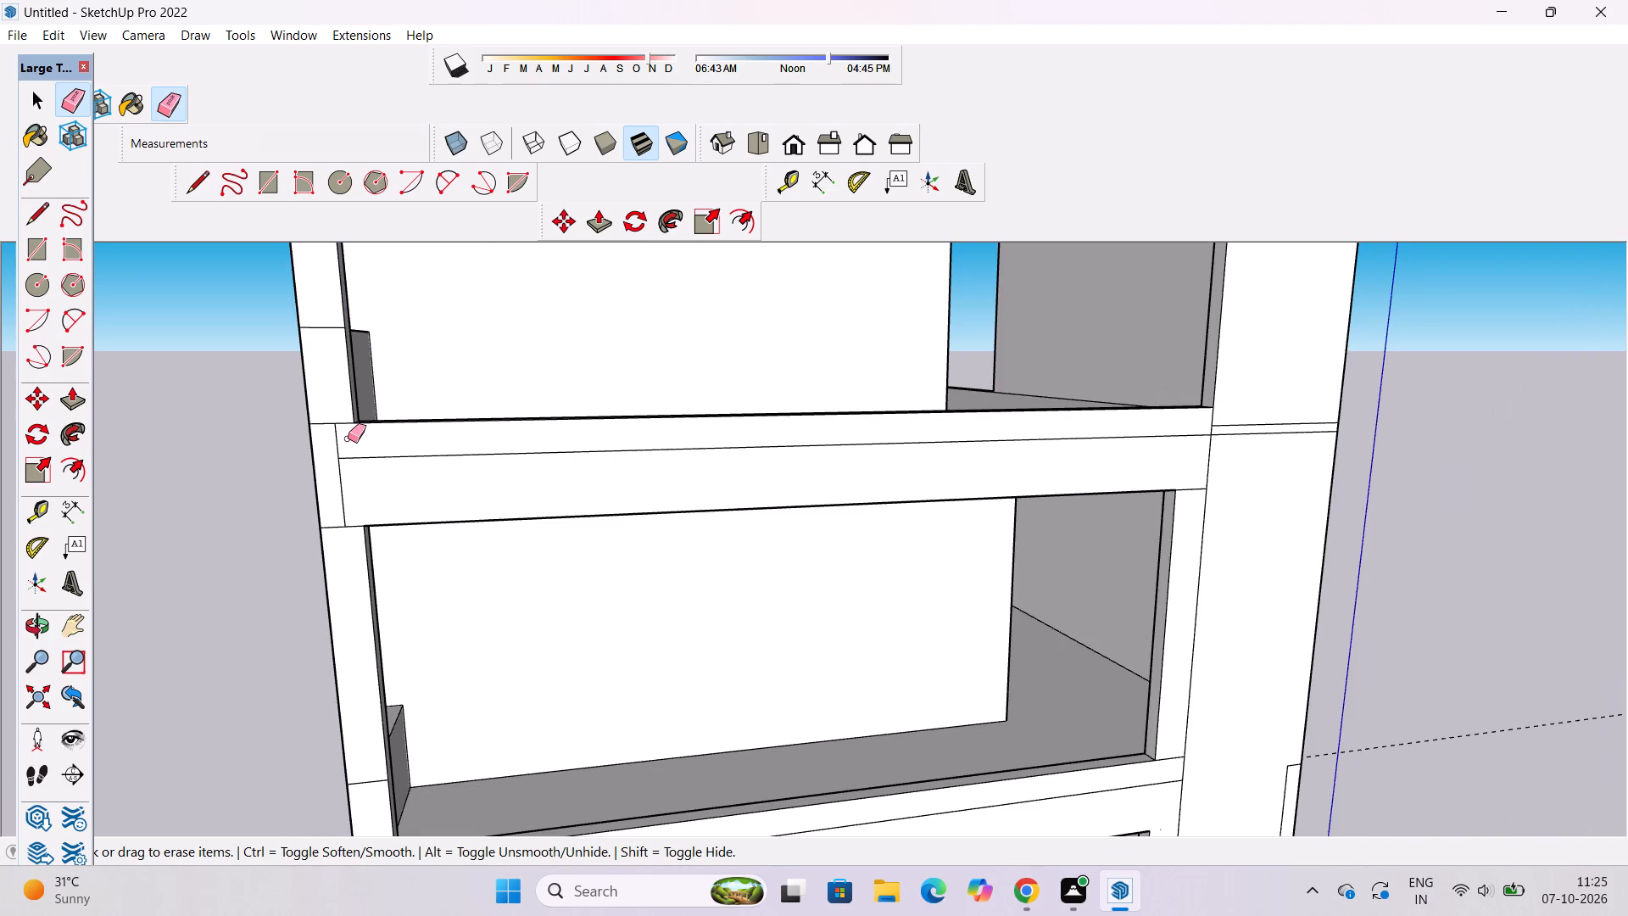
pyautogui.moveTo(348, 438); pyautogui.dragTo(327, 450)
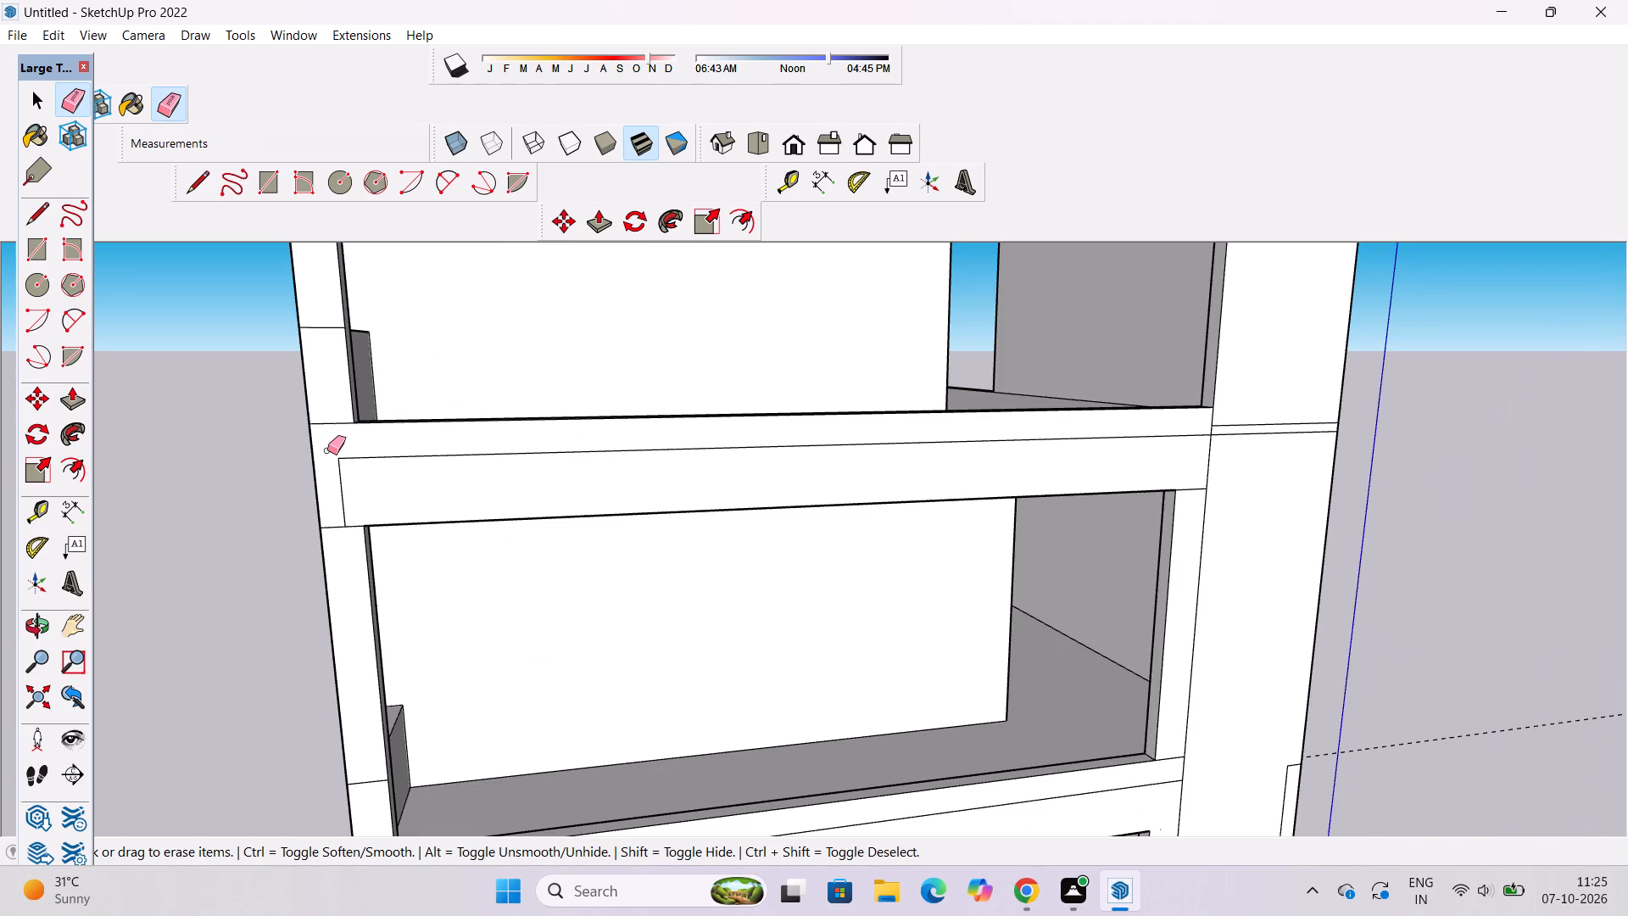
# Draw a 3' vertical line down from the post's inner corner and extend the beam's intermediate line to the post's outer edge.
pyautogui.press('space')
pyautogui.press('l')
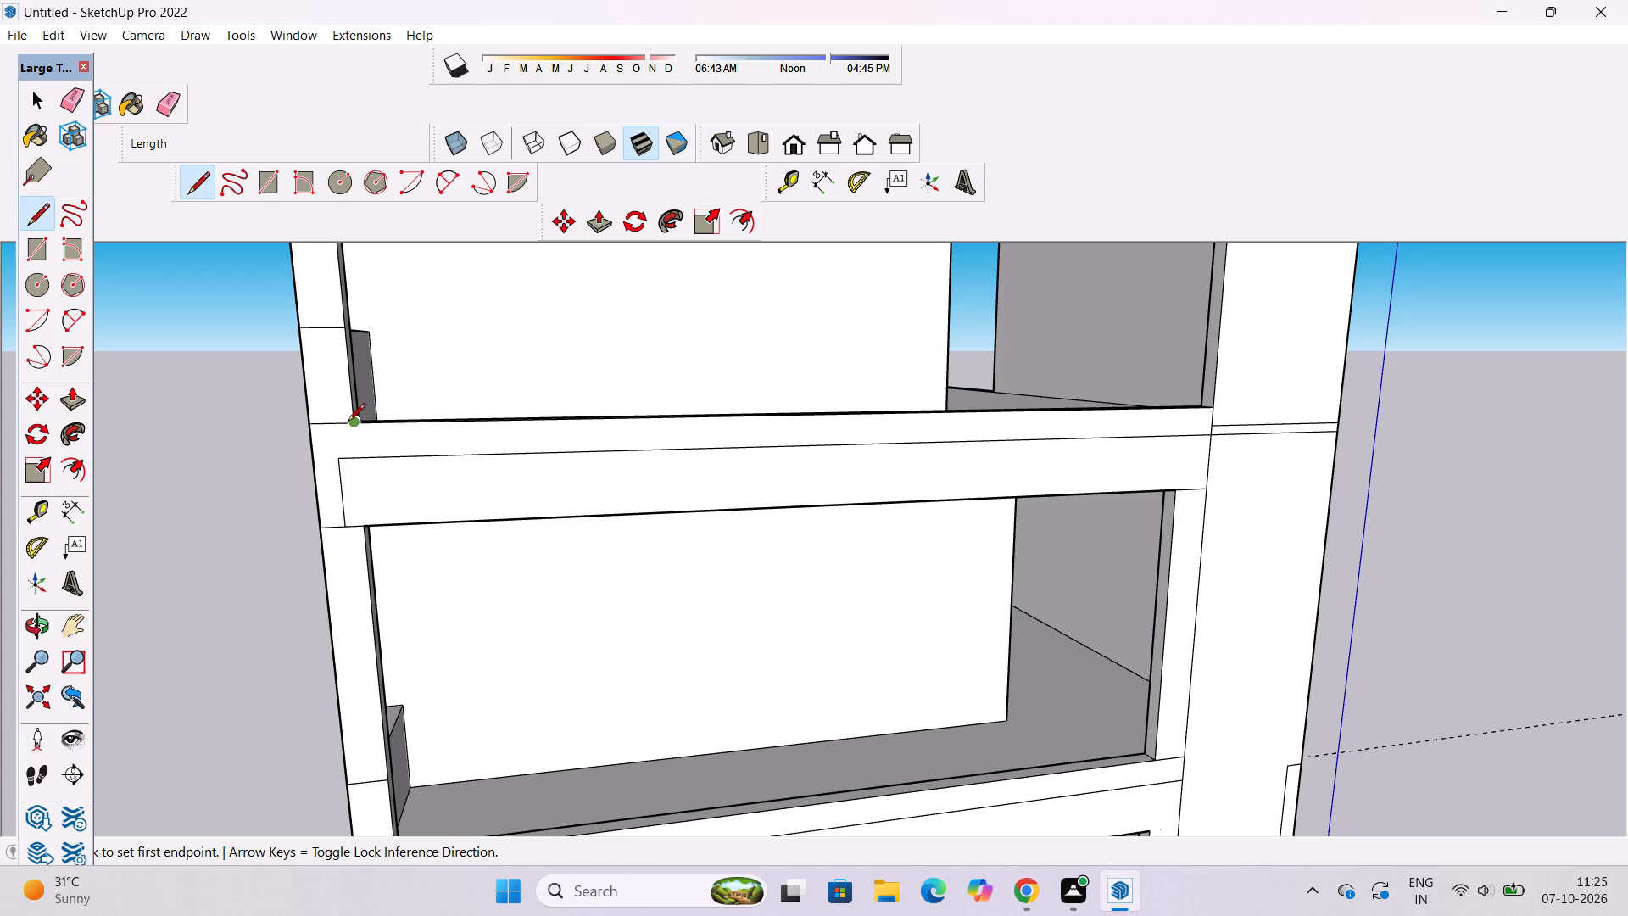
pyautogui.click(348, 426)
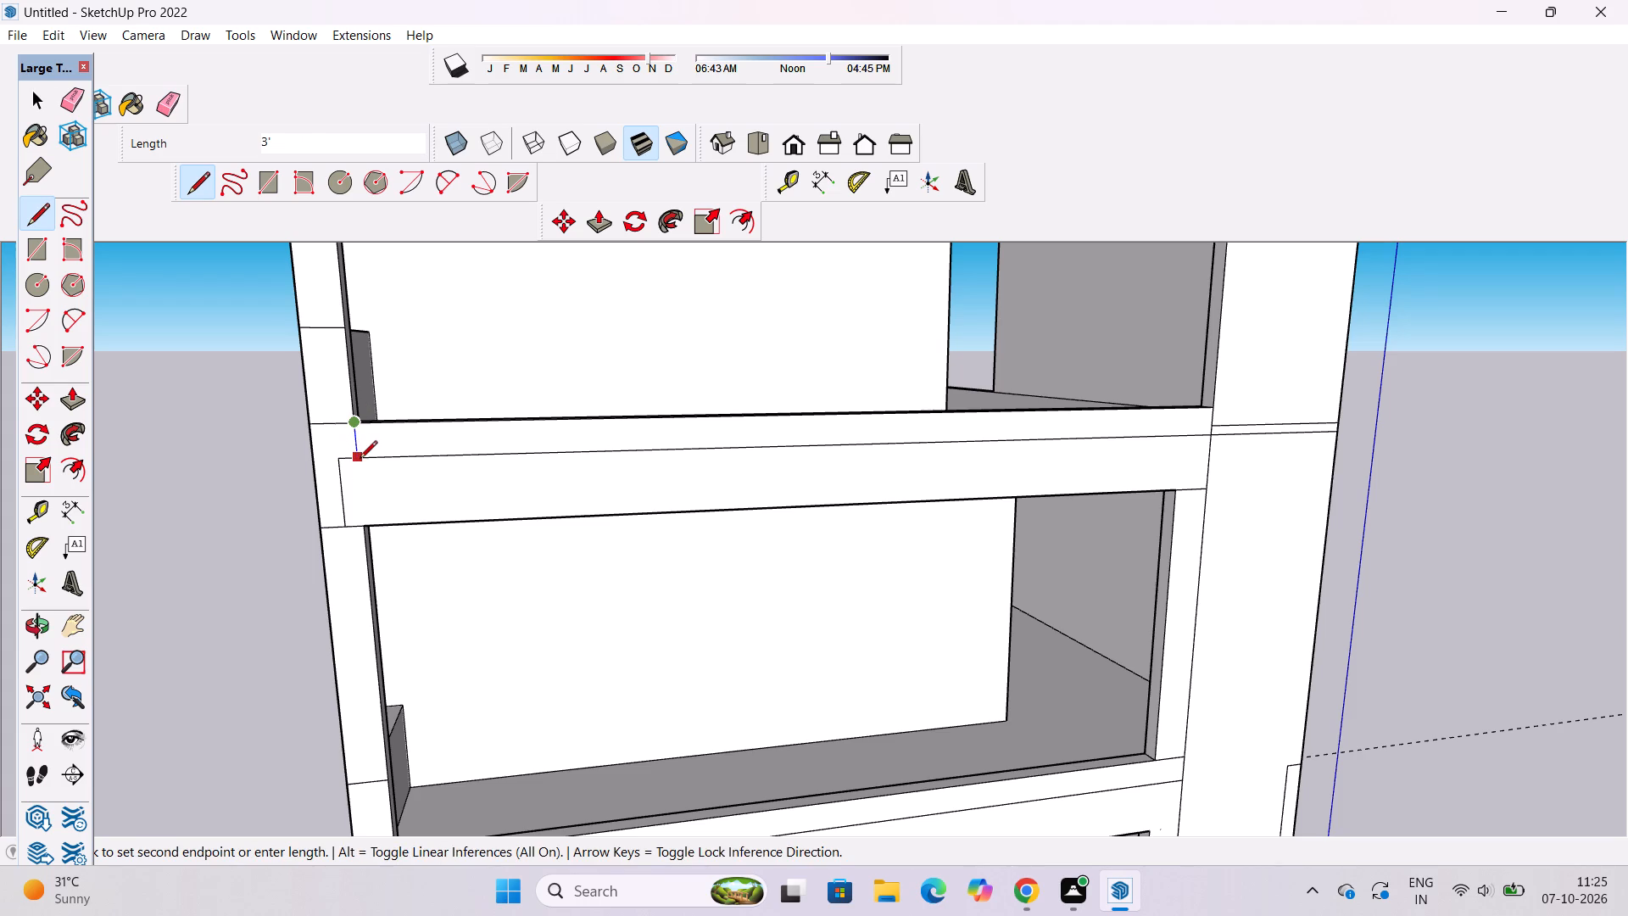
pyautogui.click(360, 461)
pyautogui.click(340, 461)
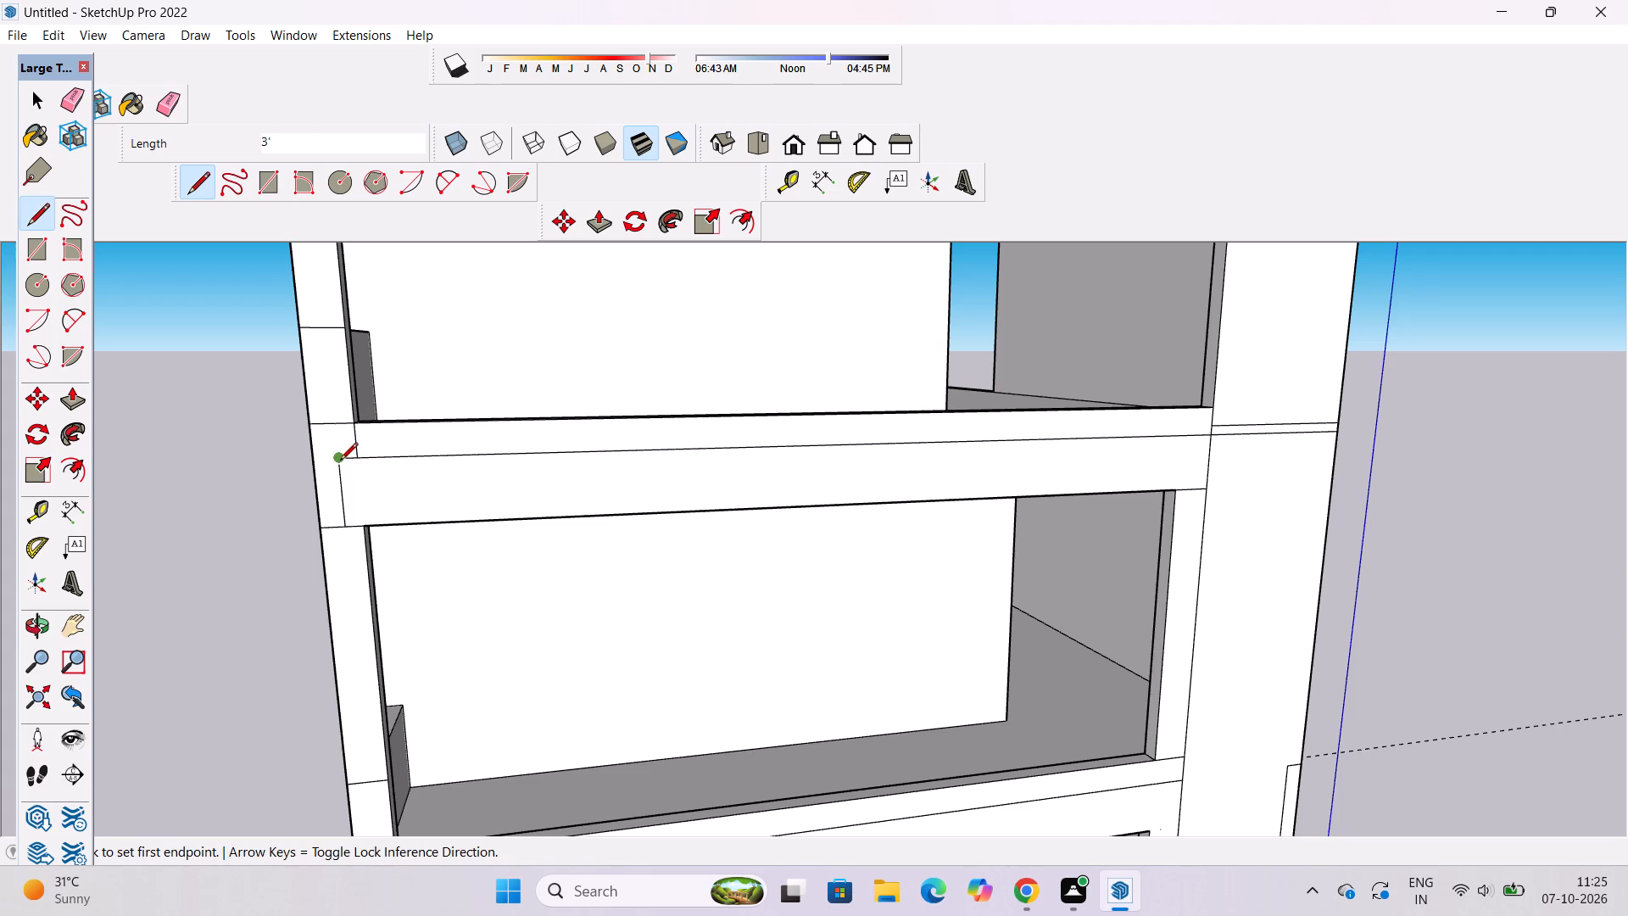
pyautogui.click(307, 465)
pyautogui.press('space')
# Erase the remaining lower part of the vertical line at the beam's end on the corner post.
pyautogui.press('e')
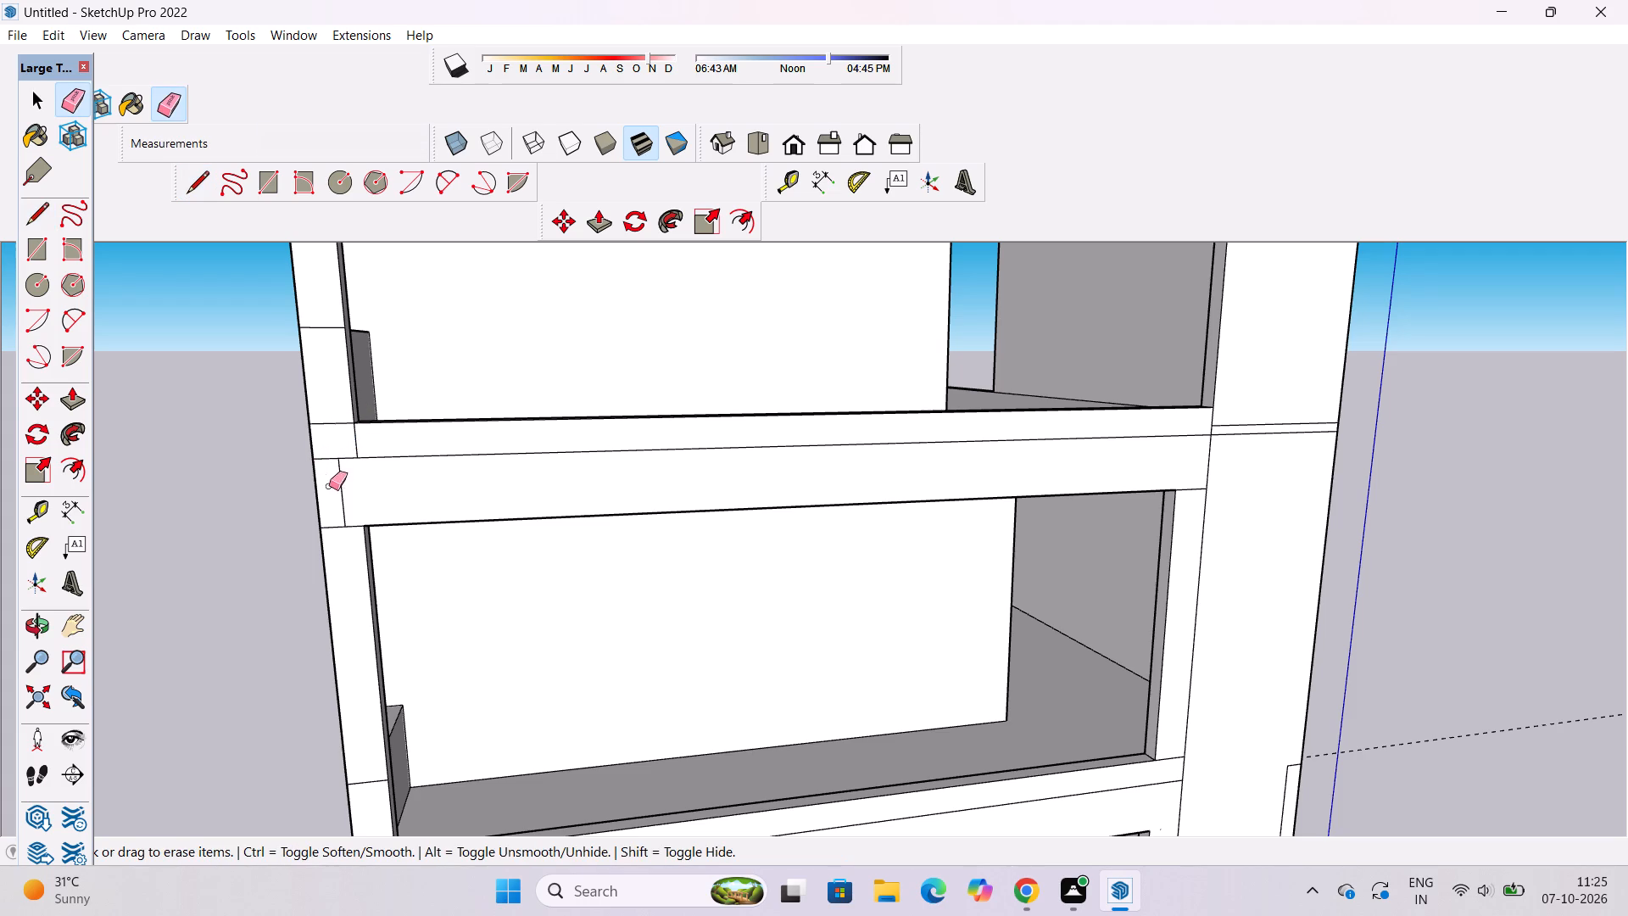
pyautogui.click(341, 490)
pyautogui.press('v')
pyautogui.press('space')
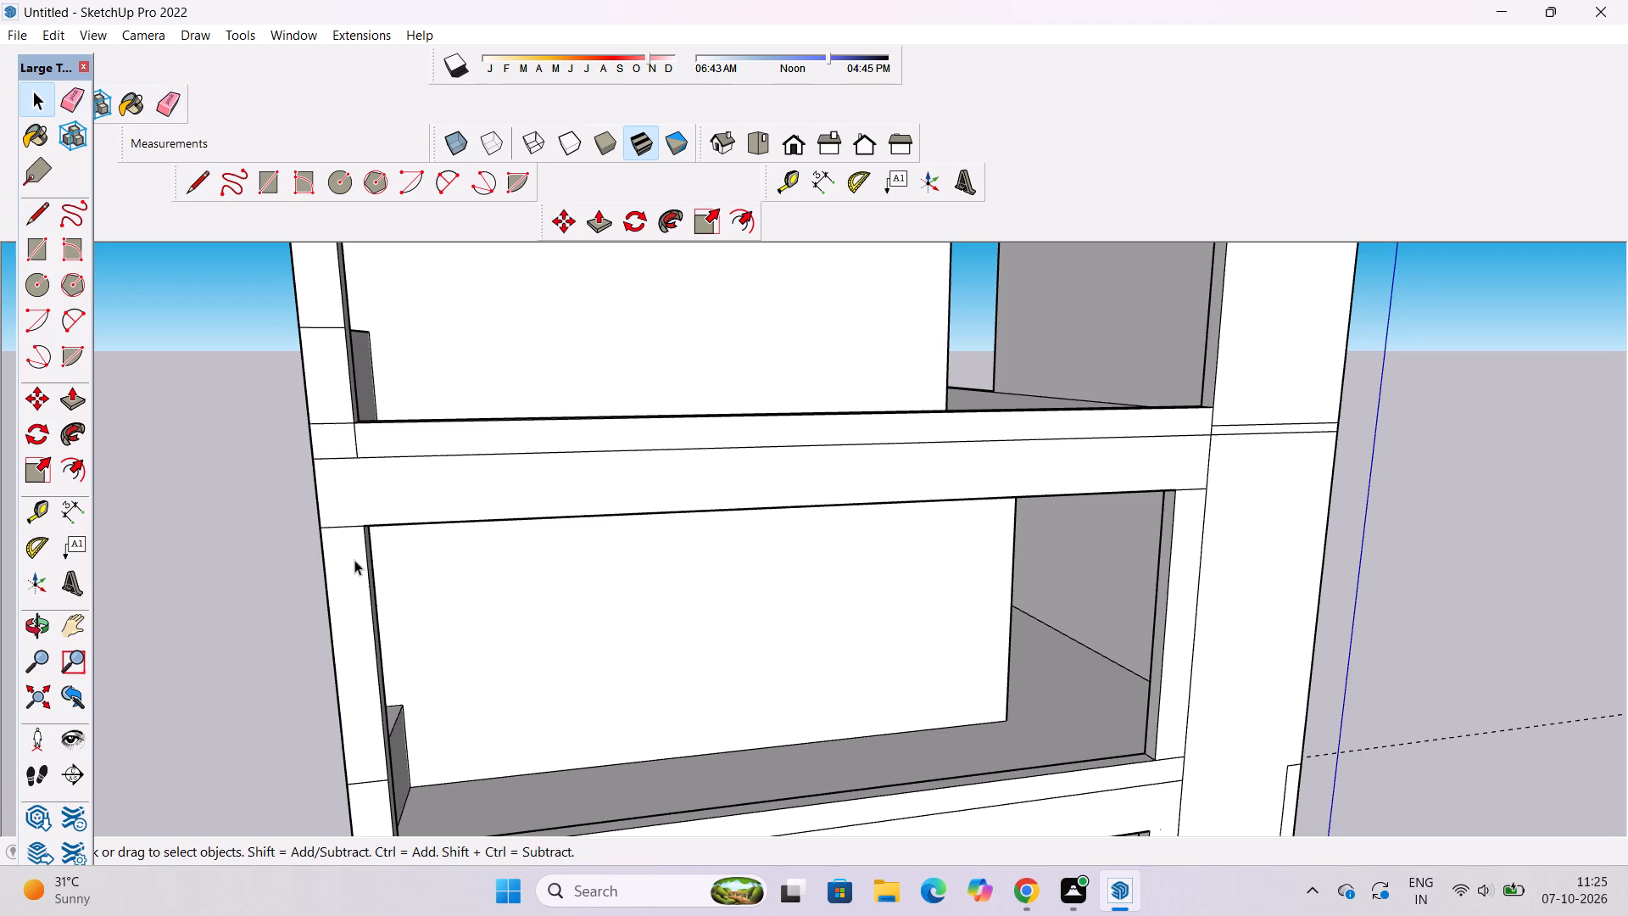
# Examine the cleaned-up joint of edge beam and corner post, and compare it with the balconies above and below.
pyautogui.press('o')
pyautogui.scroll(-5, 420, 551)
pyautogui.scroll(4, 414, 462)
pyautogui.keyDown('shift'); pyautogui.moveTo(414, 462); pyautogui.dragTo(421, 551); pyautogui.keyUp('shift')
pyautogui.keyDown('shift'); pyautogui.moveTo(420, 555); pyautogui.dragTo(294, 562); pyautogui.keyUp('shift')
pyautogui.scroll(2, 377, 527)
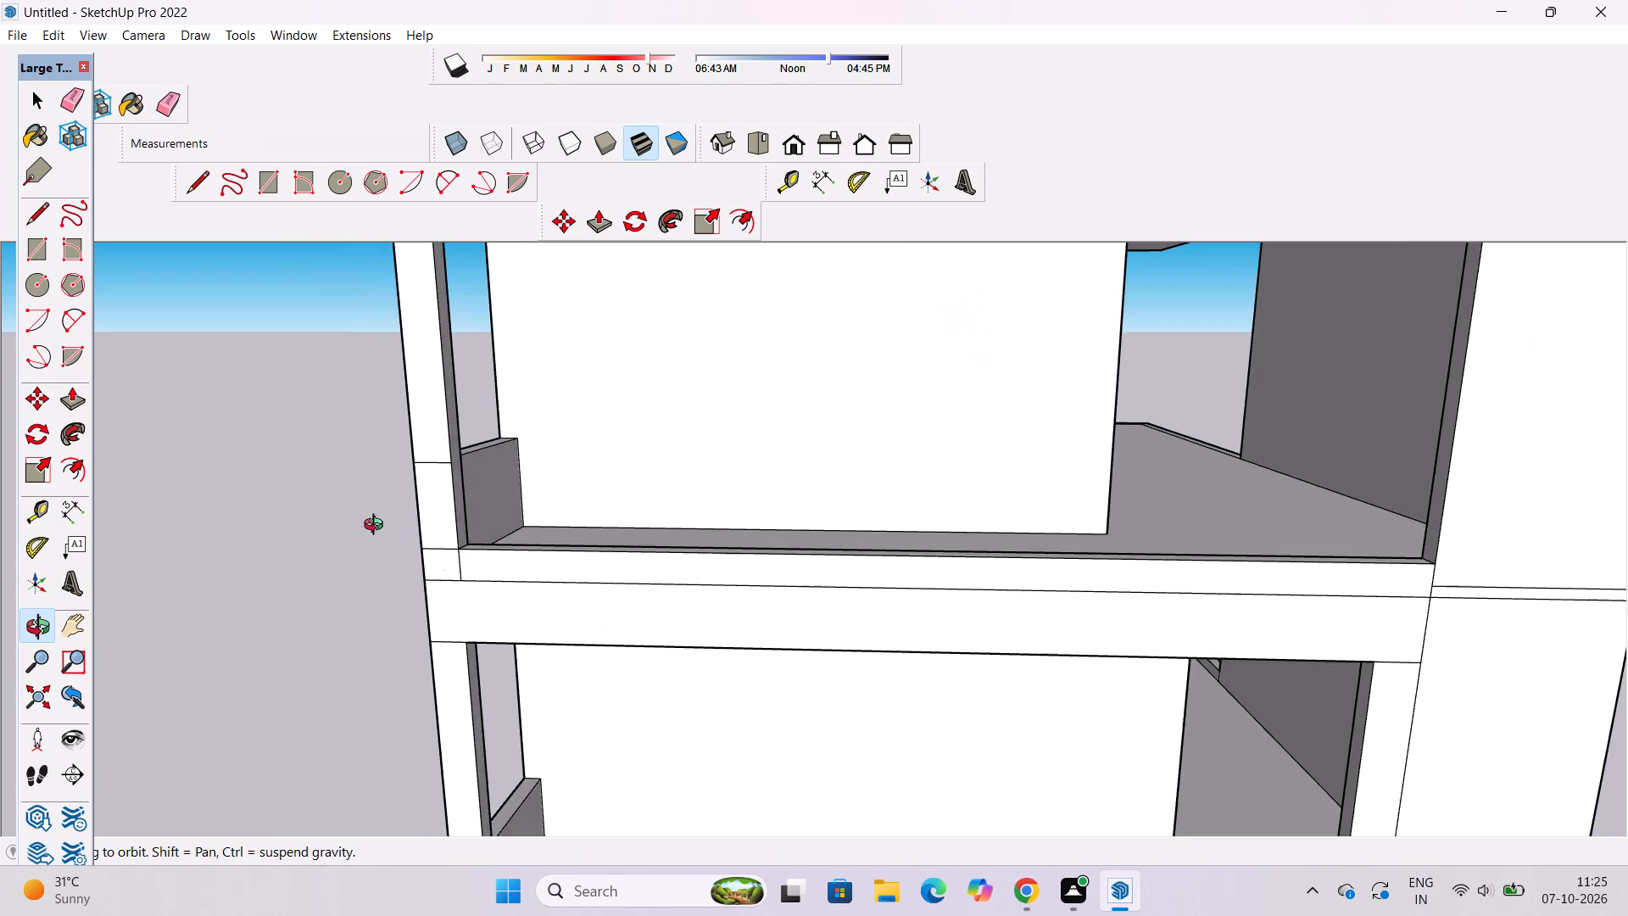
pyautogui.moveTo(418, 557); pyautogui.dragTo(382, 462)
pyautogui.scroll(-5, 382, 462)
pyautogui.moveTo(427, 515); pyautogui.dragTo(482, 574)
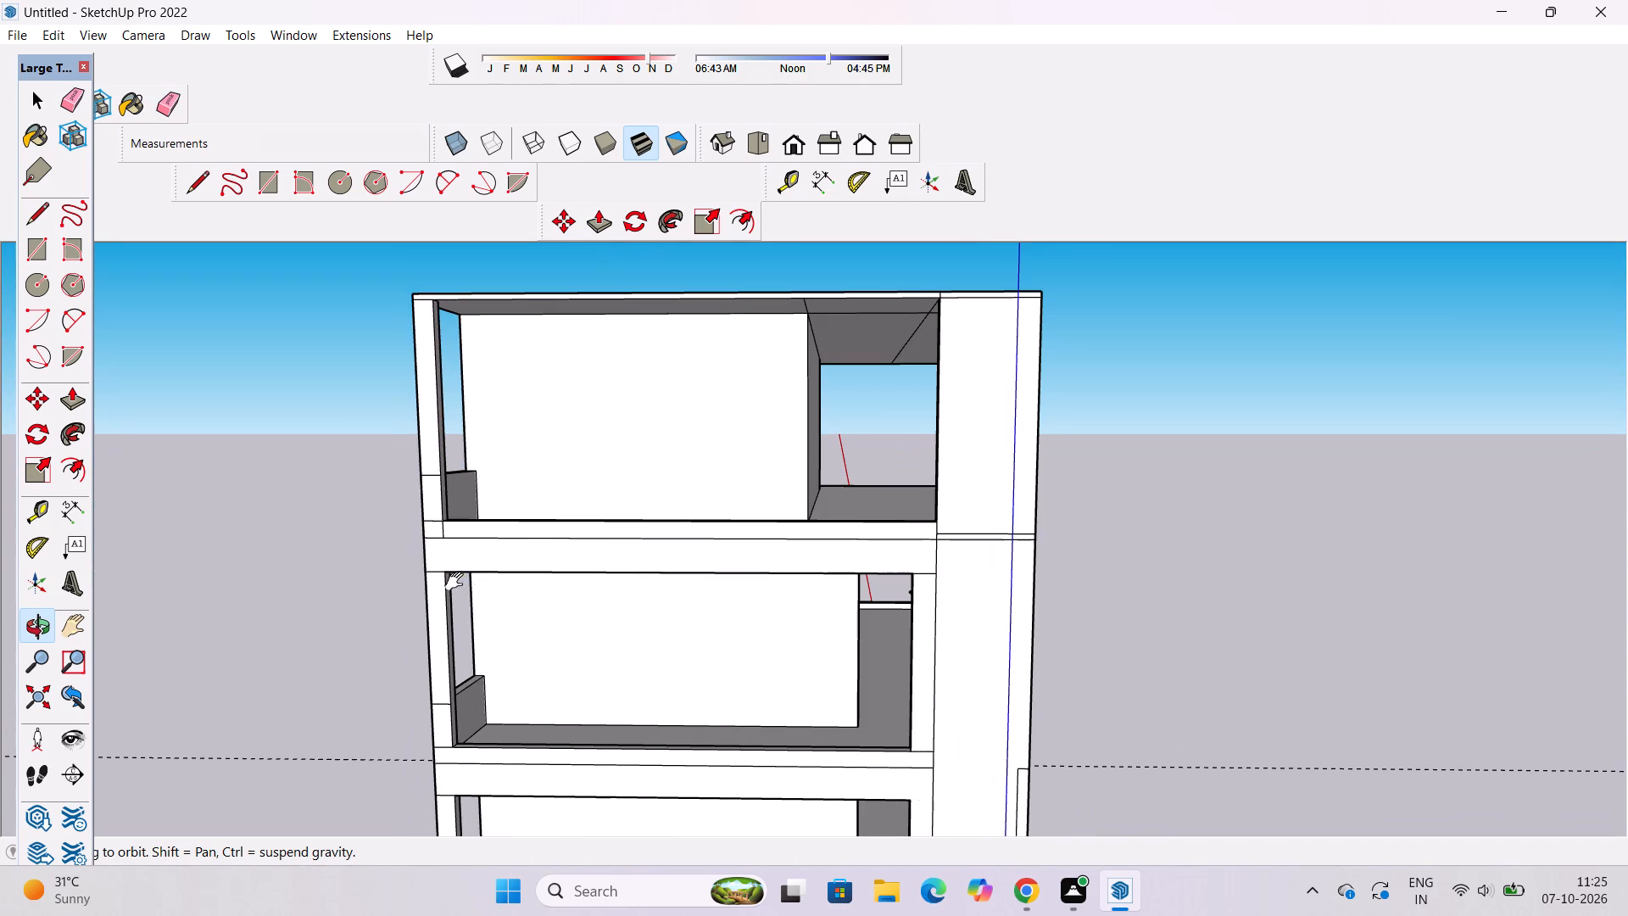
pyautogui.keyDown('shift'); pyautogui.moveTo(458, 582); pyautogui.dragTo(429, 552); pyautogui.keyUp('shift')
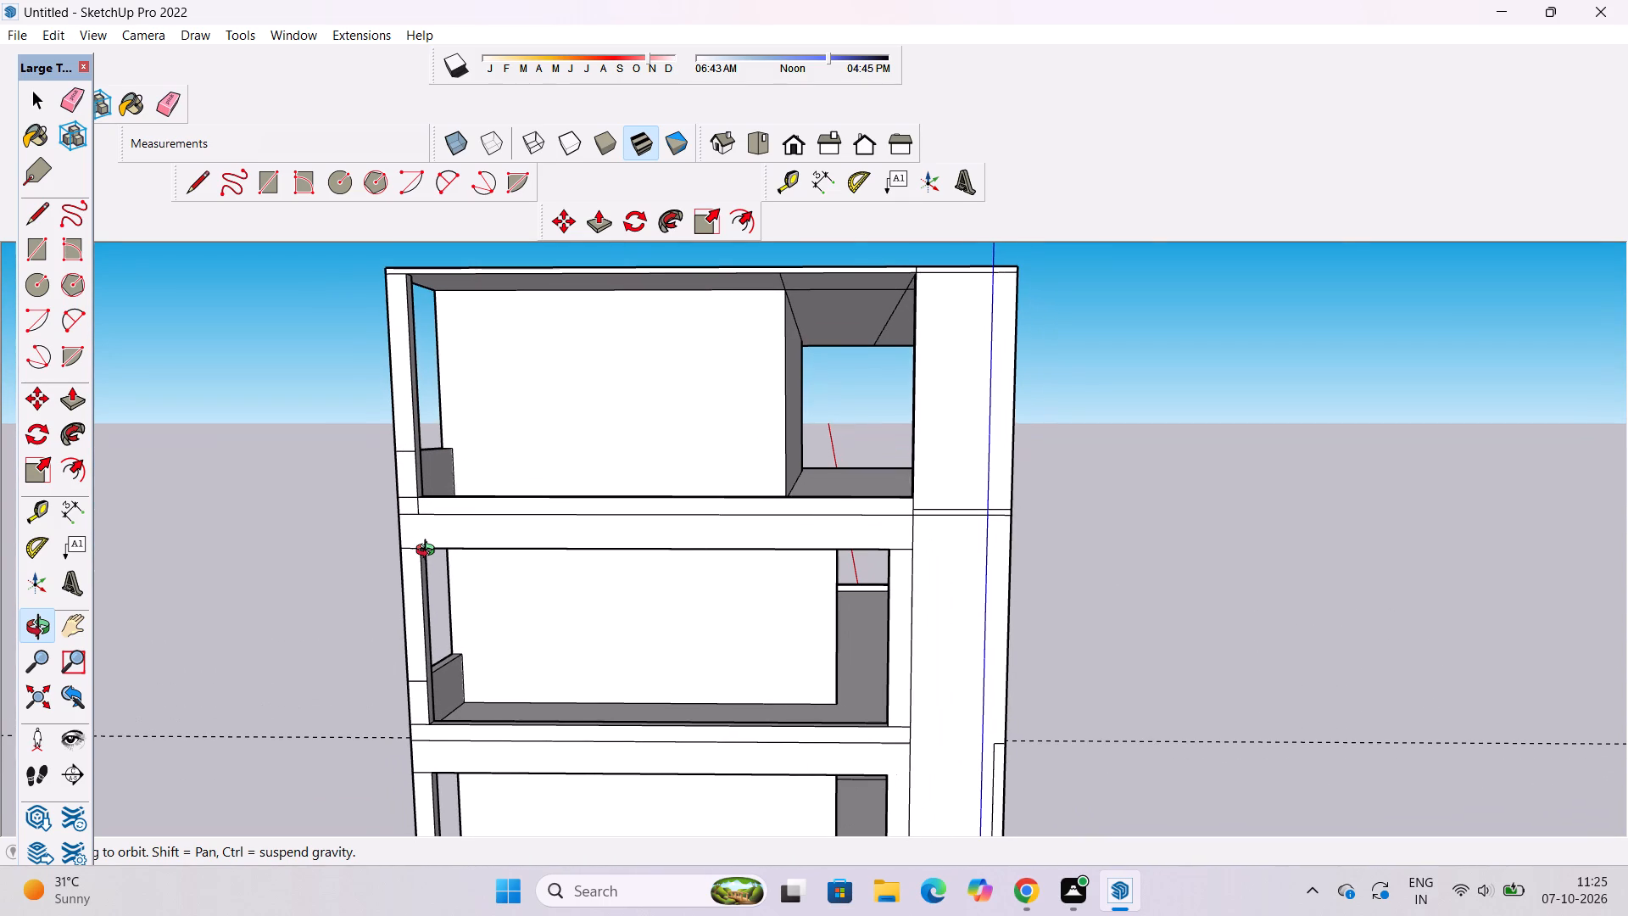
pyautogui.scroll(2, 429, 552)
pyautogui.scroll(-3, 429, 552)
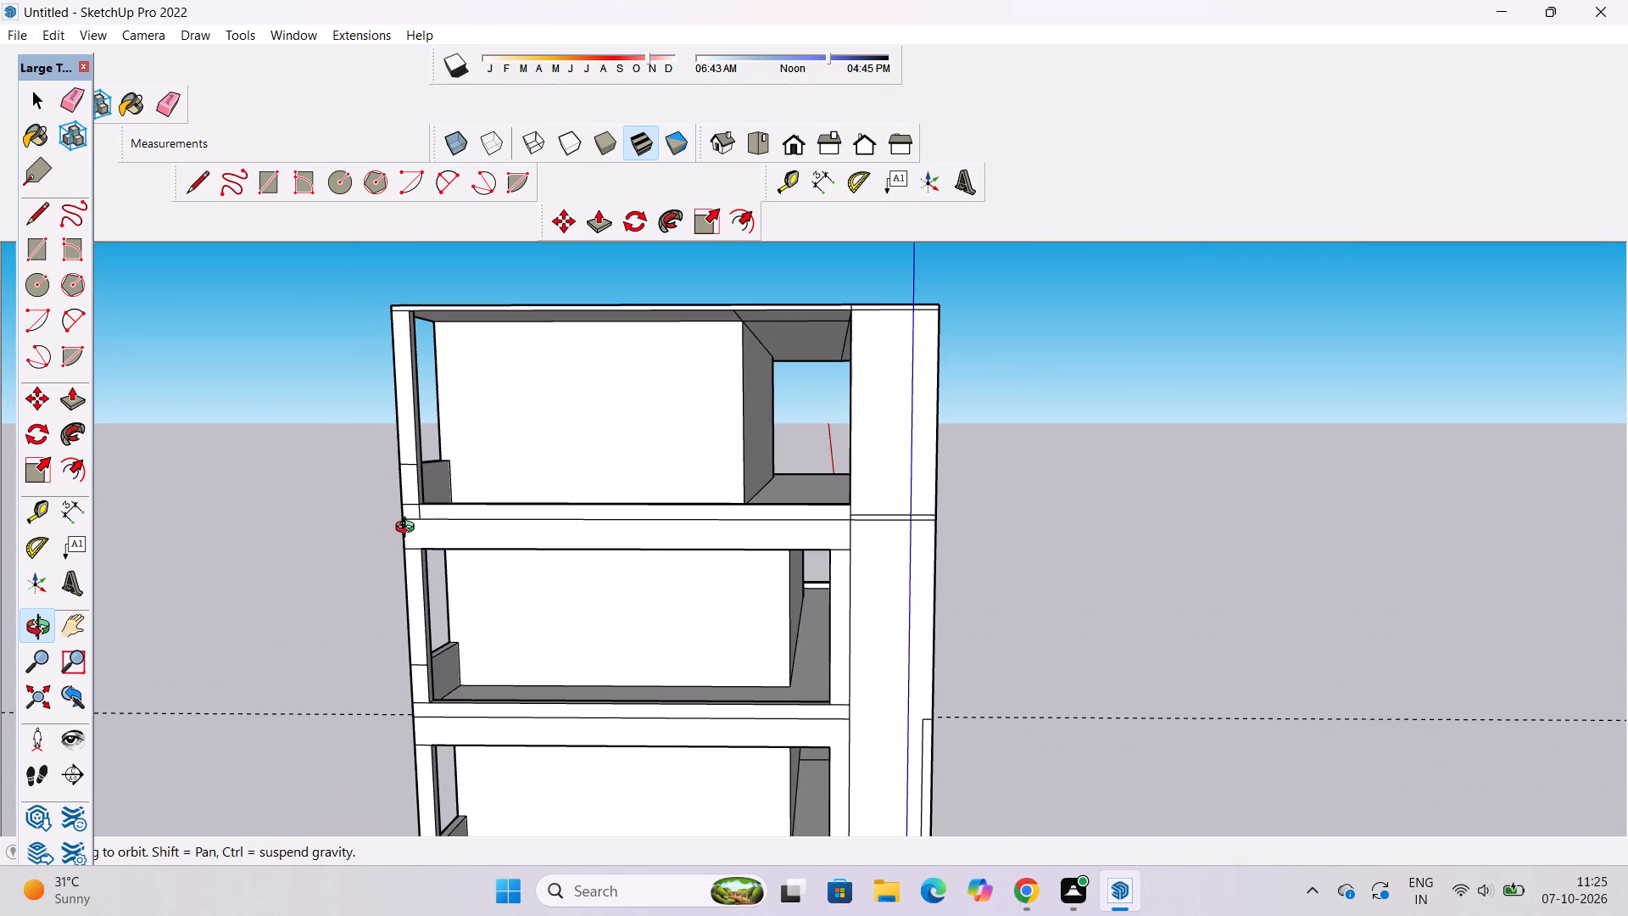
pyautogui.scroll(6, 409, 529)
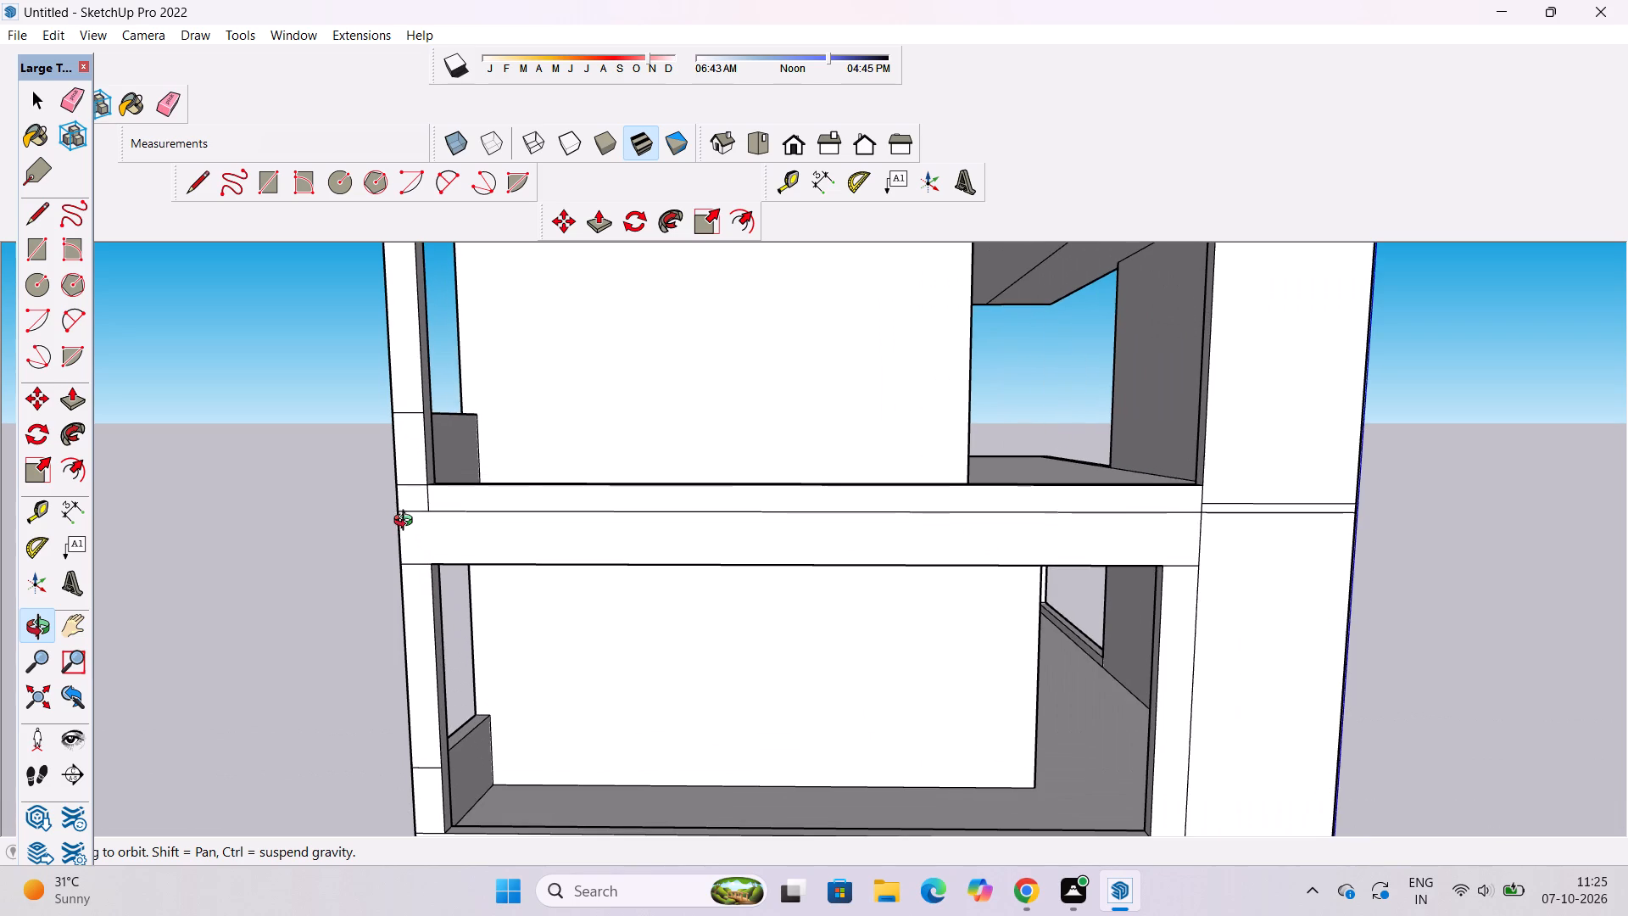
pyautogui.scroll(-4, 424, 528)
pyautogui.keyDown('shift'); pyautogui.moveTo(472, 584); pyautogui.dragTo(532, 633); pyautogui.keyUp('shift')
pyautogui.scroll(2, 532, 633)
pyautogui.keyDown('shift'); pyautogui.moveTo(529, 613); pyautogui.dragTo(529, 655); pyautogui.keyUp('shift')
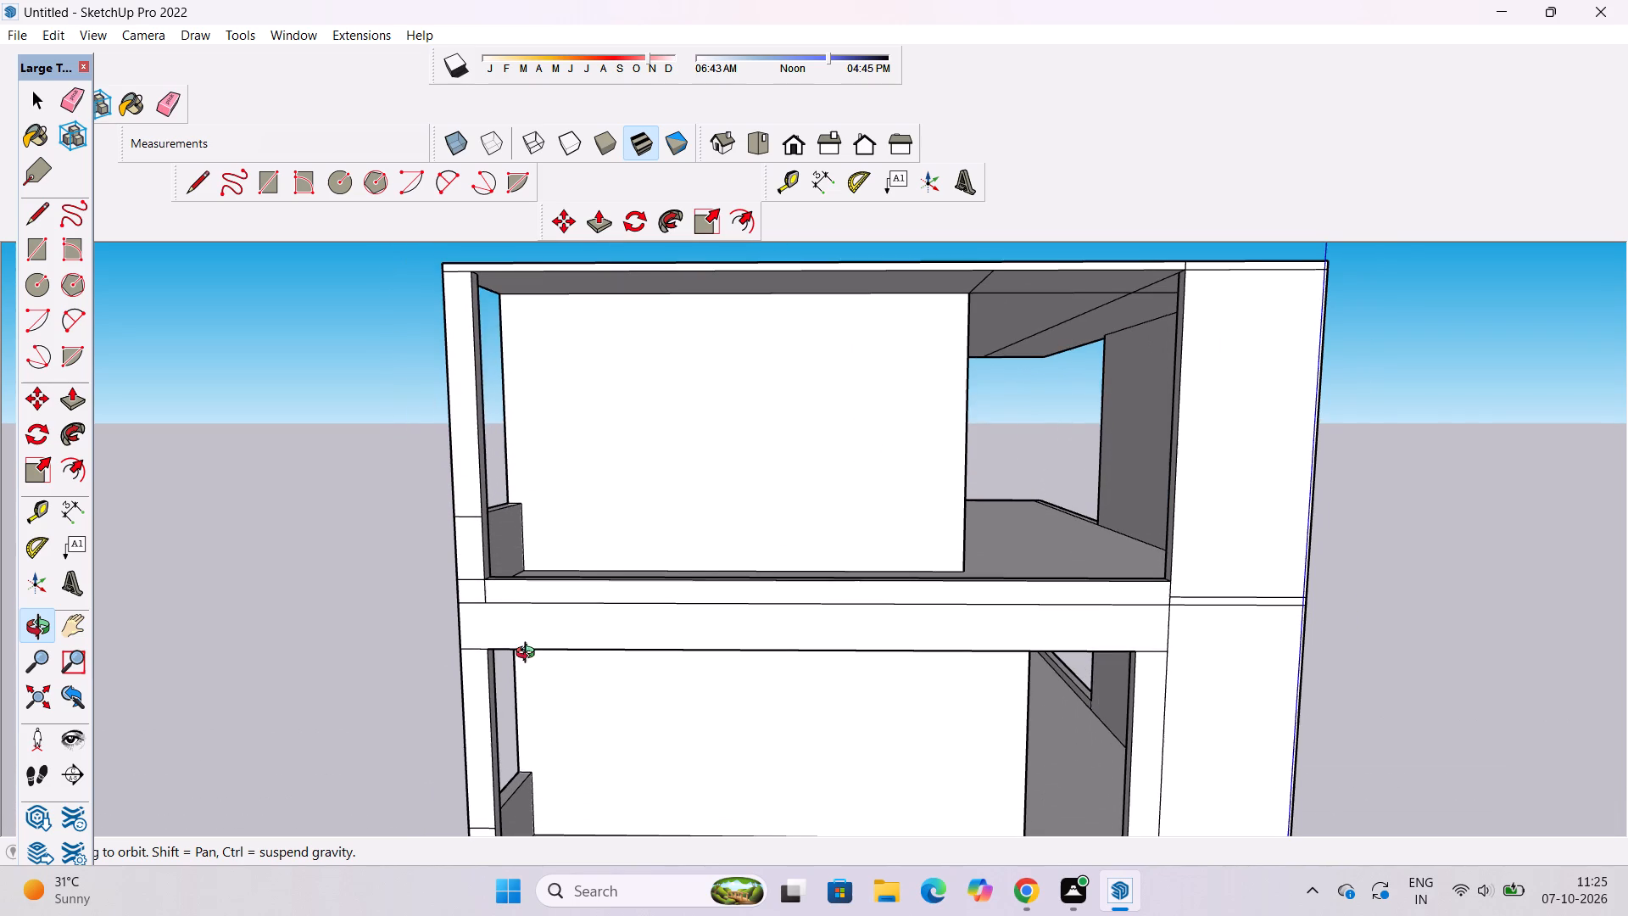
pyautogui.keyDown('shift'); pyautogui.moveTo(537, 640); pyautogui.dragTo(492, 617); pyautogui.keyUp('shift')
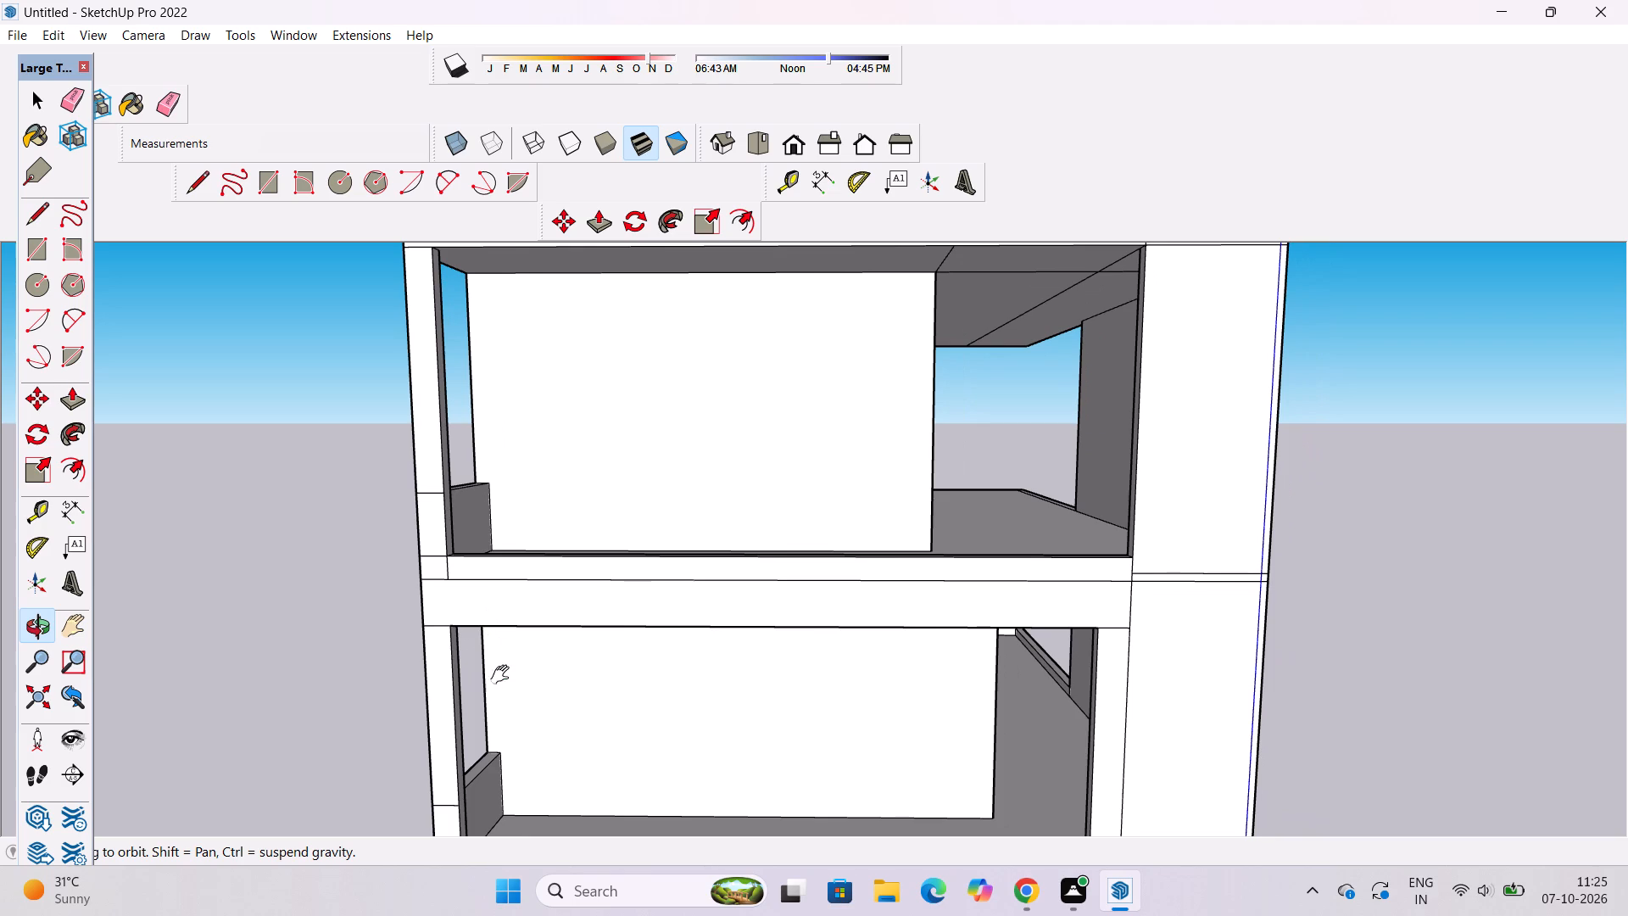
pyautogui.keyDown('shift'); pyautogui.moveTo(504, 675); pyautogui.dragTo(508, 659); pyautogui.keyUp('shift')
pyautogui.scroll(-5, 516, 650)
pyautogui.keyDown('shift'); pyautogui.moveTo(541, 617); pyautogui.dragTo(541, 677); pyautogui.keyUp('shift')
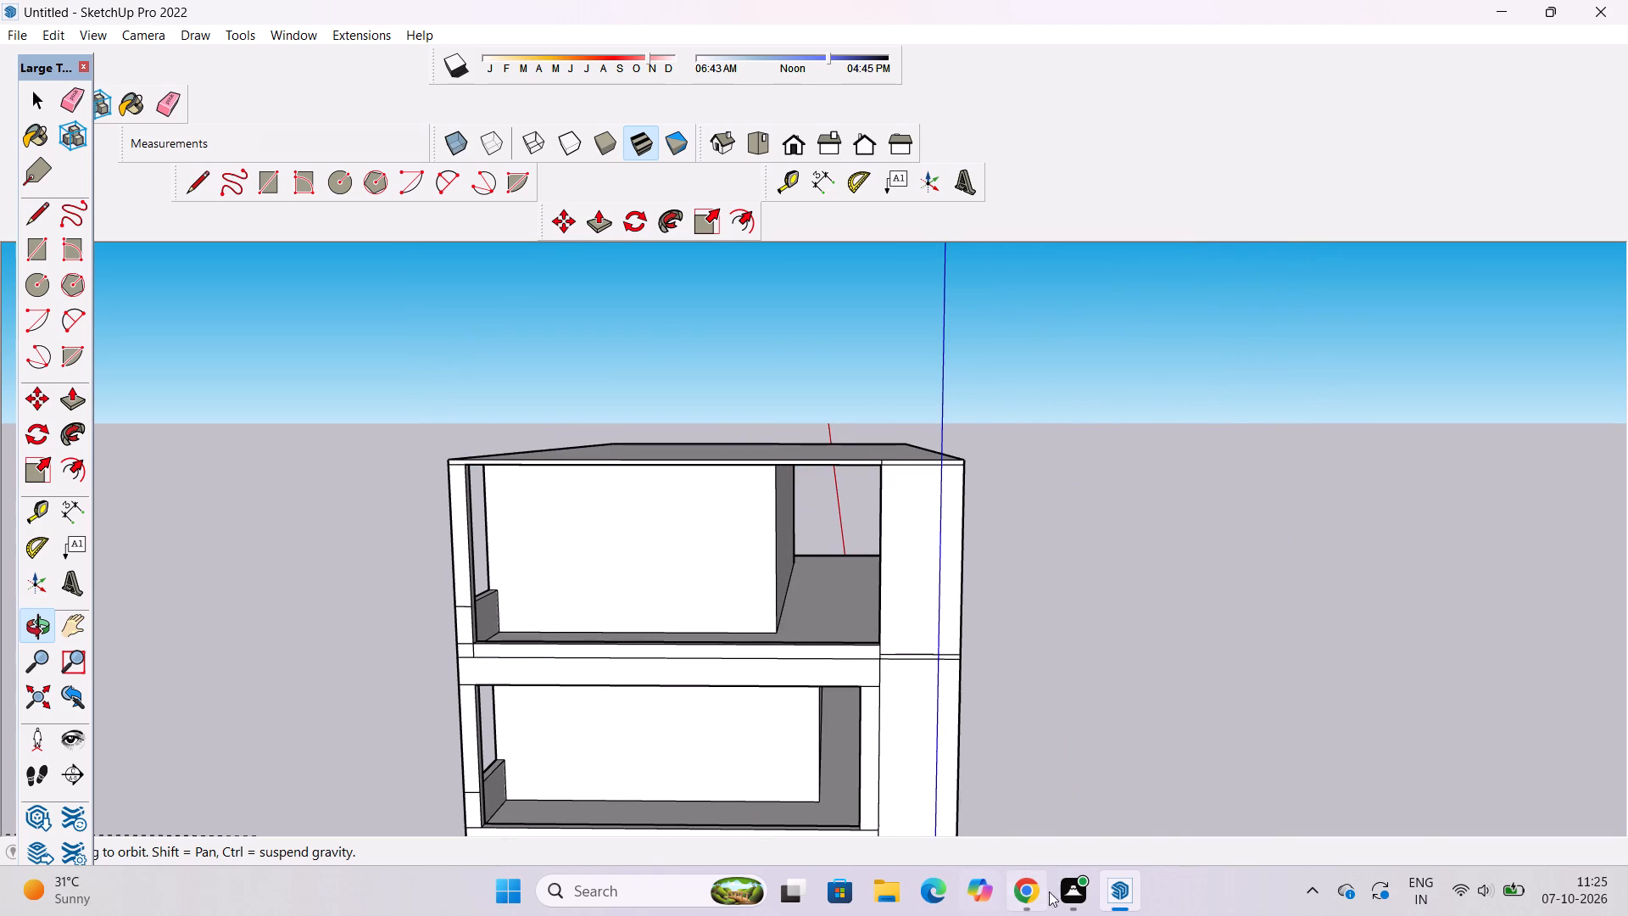